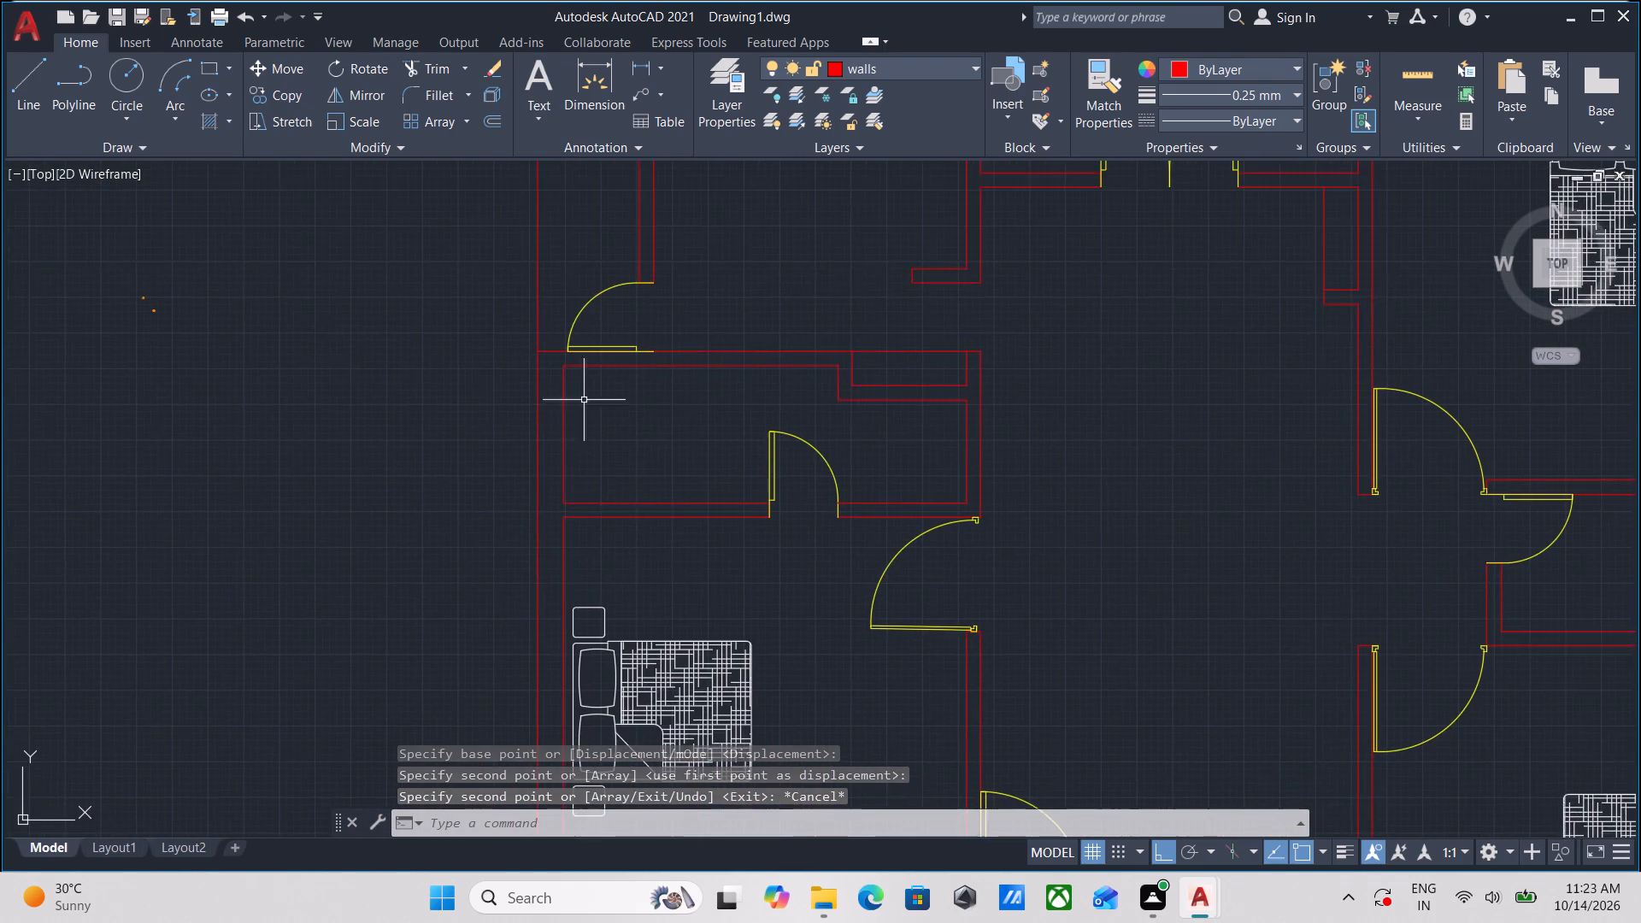
Rotate the small L-shaped kitchen counter block outside the plan by 270° about its outer corner.
{"action": "scroll", "coordinate": [582, 396], "scroll_direction": "down", "scroll_amount": 1}
{"action": "middle_click_drag", "start_coordinate": [592, 438], "coordinate": [614, 503]}
{"action": "middle_click_drag", "start_coordinate": [569, 410], "coordinate": [685, 450]}
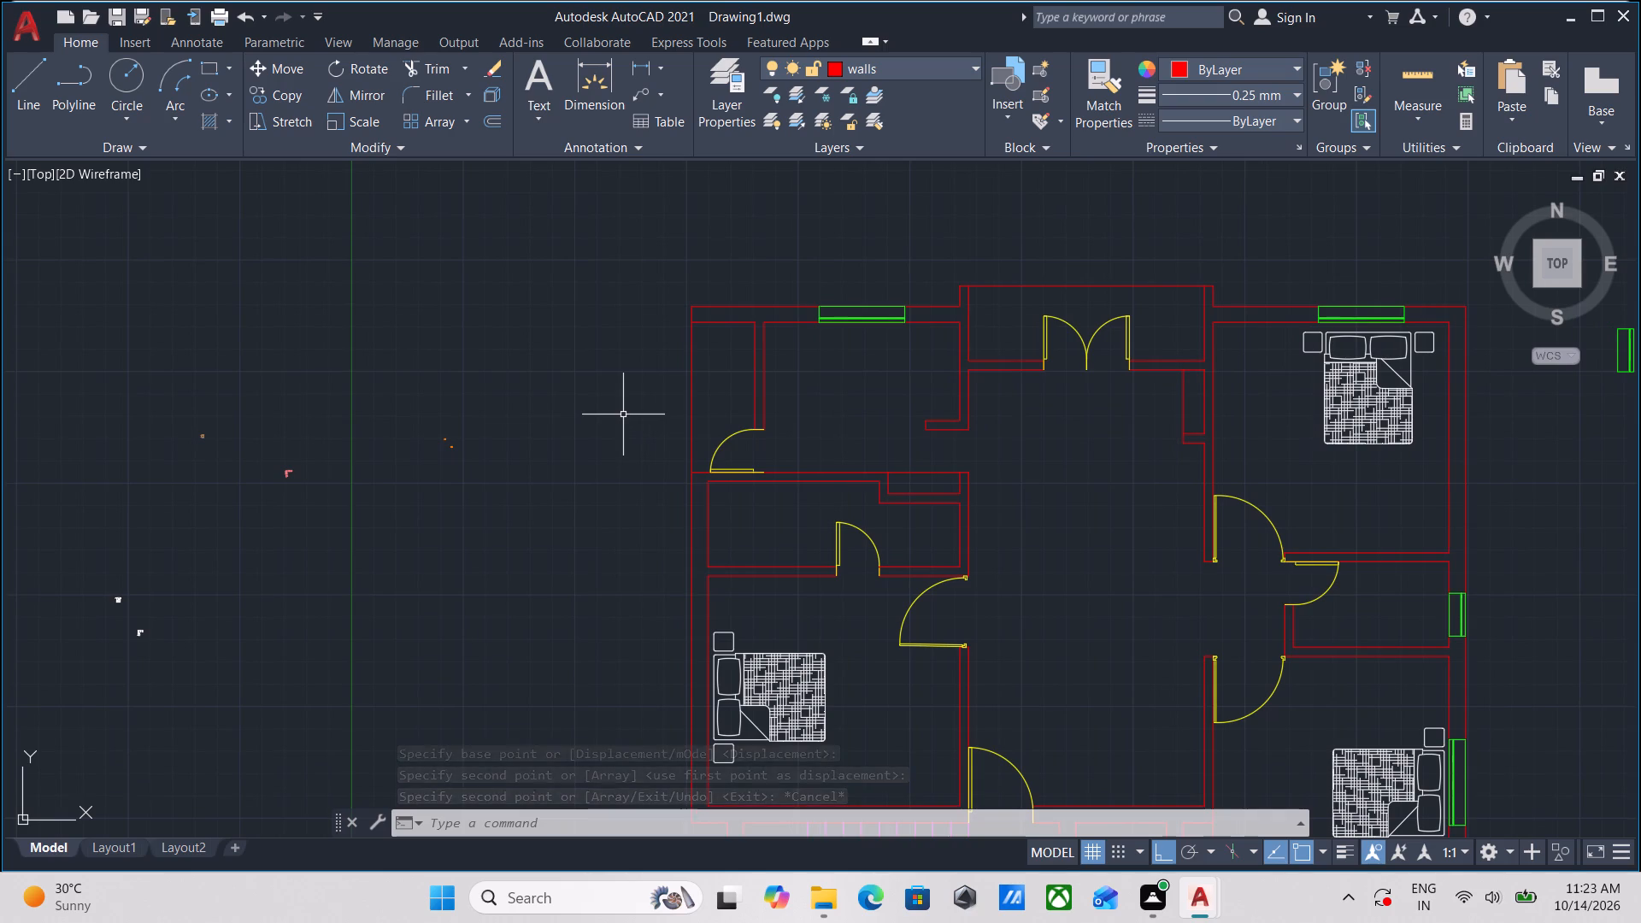
{"action": "scroll", "coordinate": [623, 414], "scroll_direction": "down", "scroll_amount": 1}
{"action": "middle_click_drag", "start_coordinate": [623, 414], "coordinate": [638, 487]}
{"action": "scroll", "coordinate": [547, 366], "scroll_direction": "down", "scroll_amount": 1}
{"action": "middle_click_drag", "start_coordinate": [547, 366], "coordinate": [636, 440]}
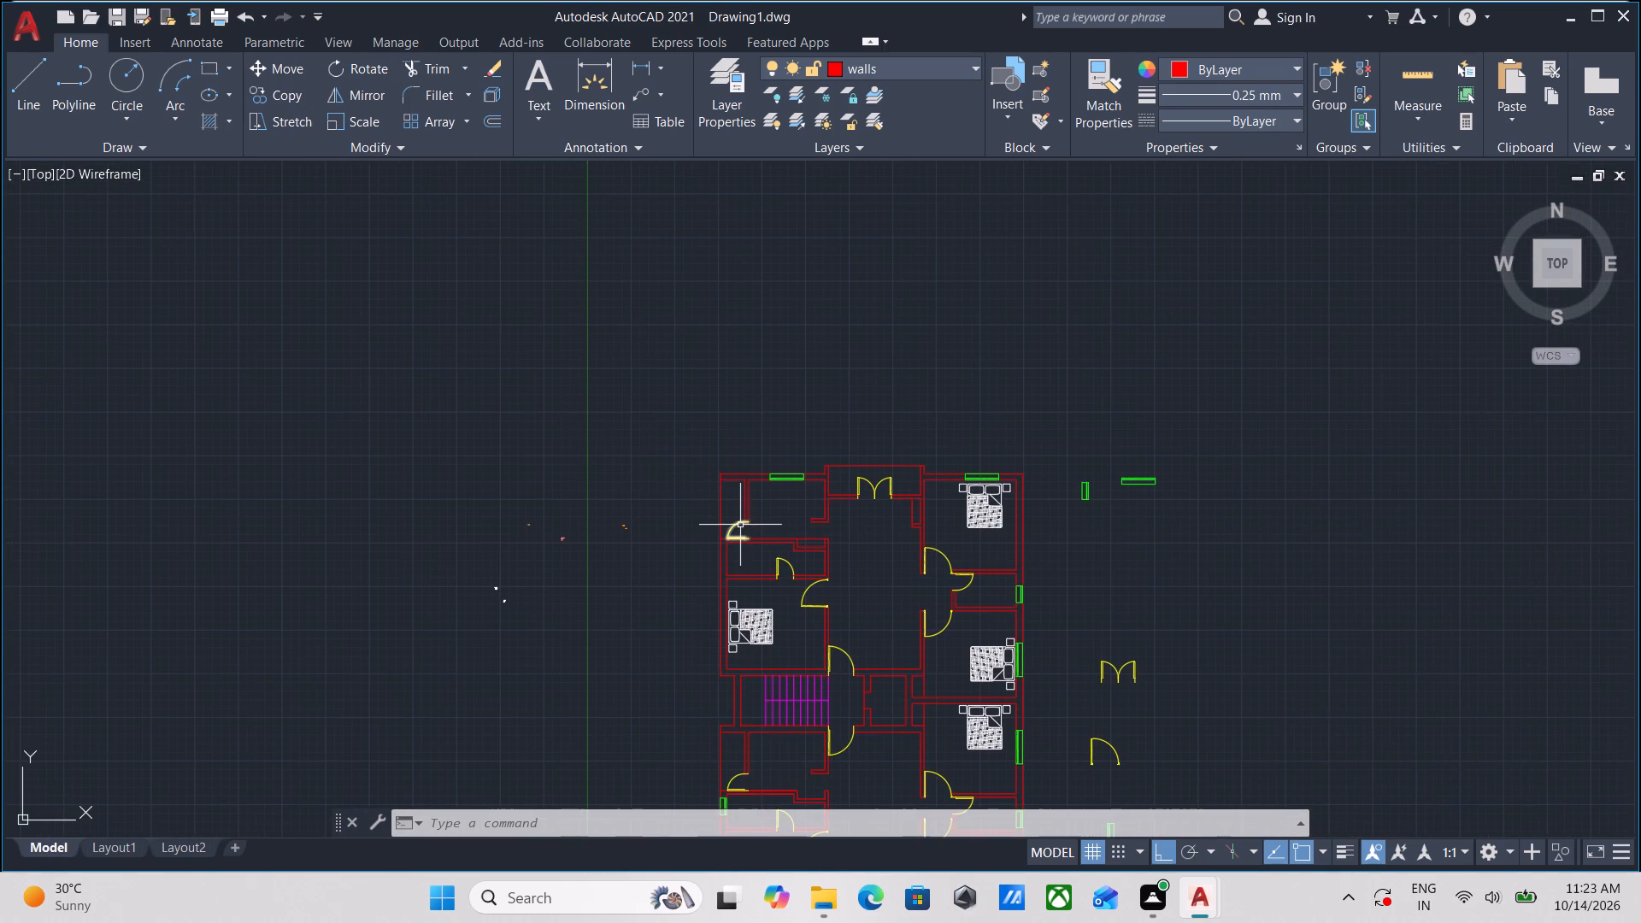
{"action": "scroll", "coordinate": [710, 501], "scroll_direction": "up", "scroll_amount": 2}
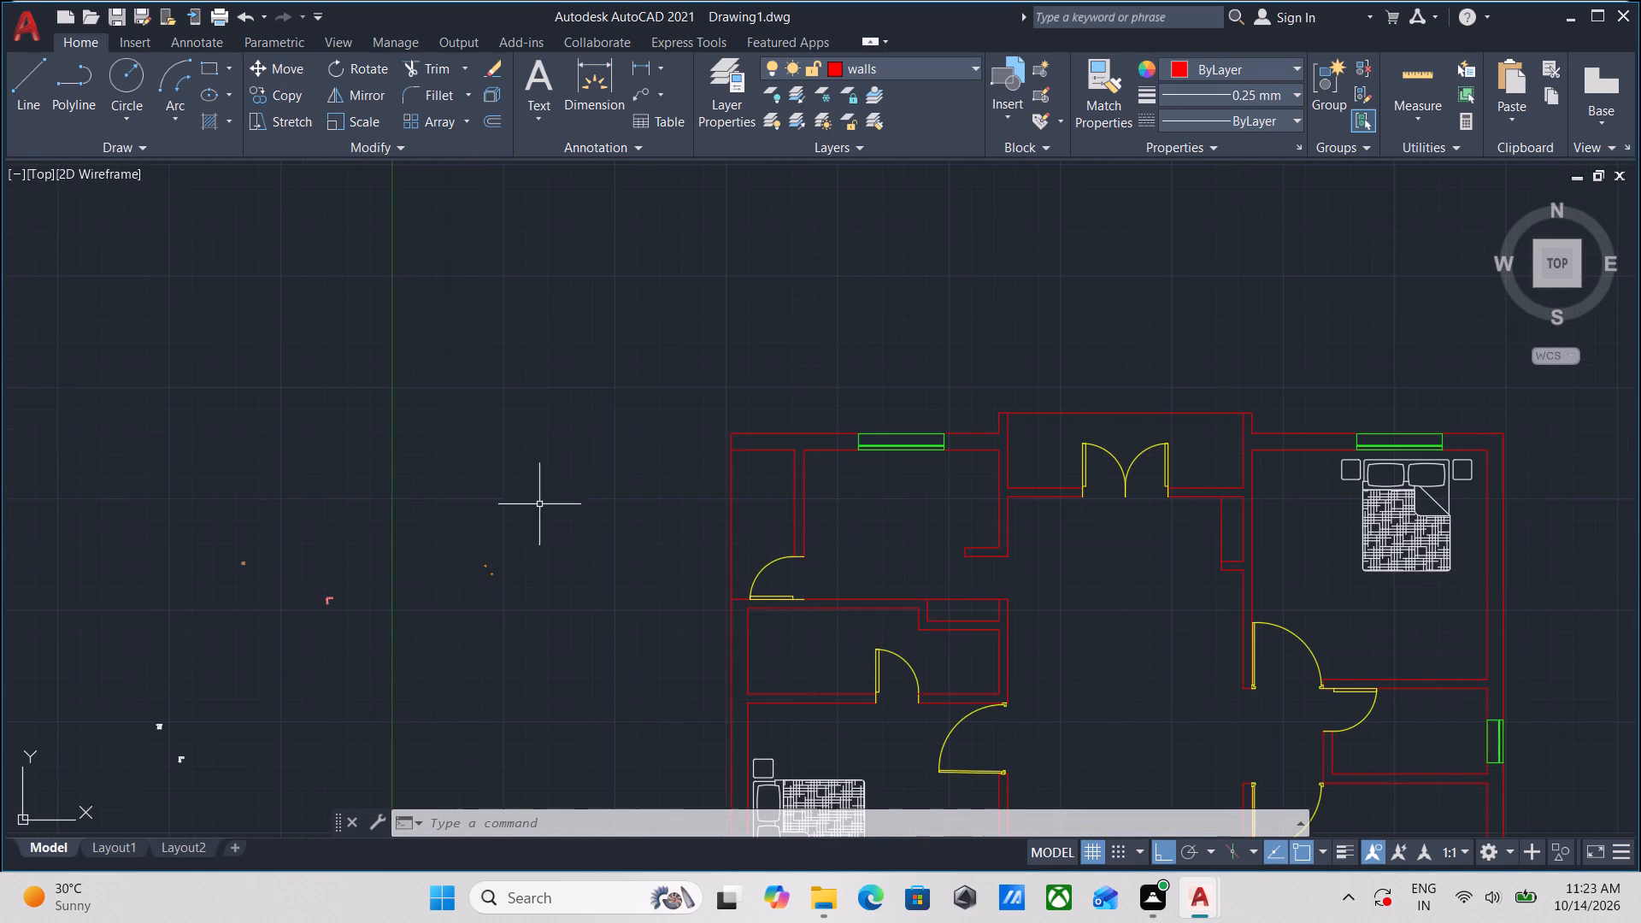
{"action": "scroll", "coordinate": [362, 631], "scroll_direction": "up", "scroll_amount": 1}
{"action": "middle_click_drag", "start_coordinate": [359, 625], "coordinate": [515, 544]}
{"action": "scroll", "coordinate": [441, 510], "scroll_direction": "up", "scroll_amount": 3}
{"action": "scroll", "coordinate": [569, 504], "scroll_direction": "up", "scroll_amount": 2}
{"action": "left_click_drag", "start_coordinate": [572, 528], "coordinate": [550, 495]}
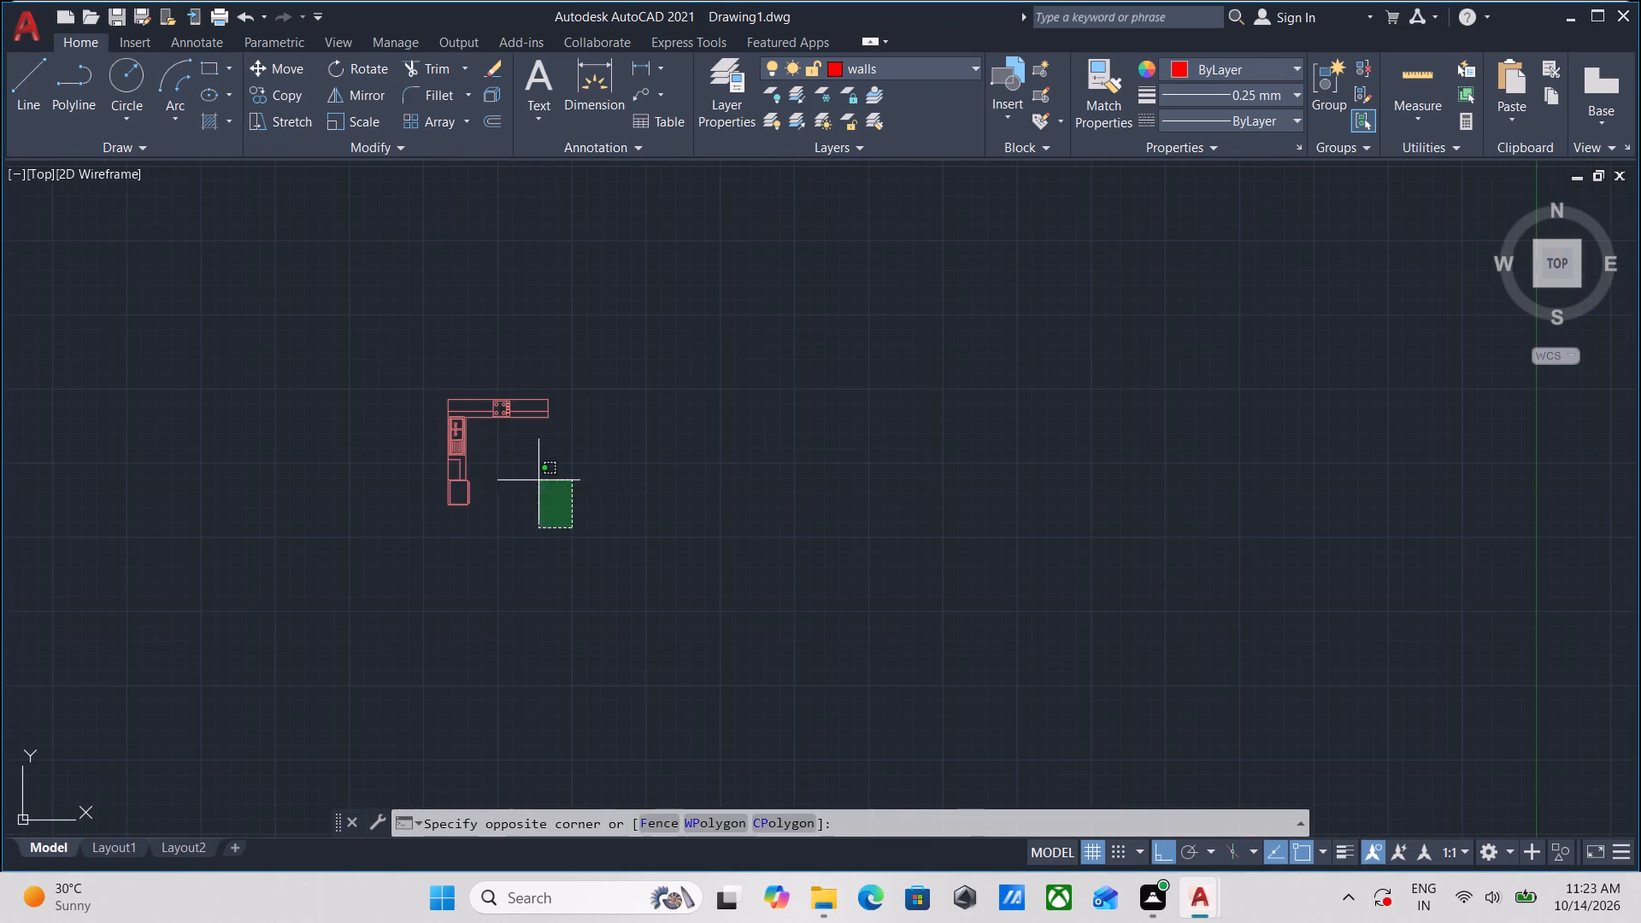
{"action": "left_click", "coordinate": [424, 351]}
{"action": "type", "text": "RO"}
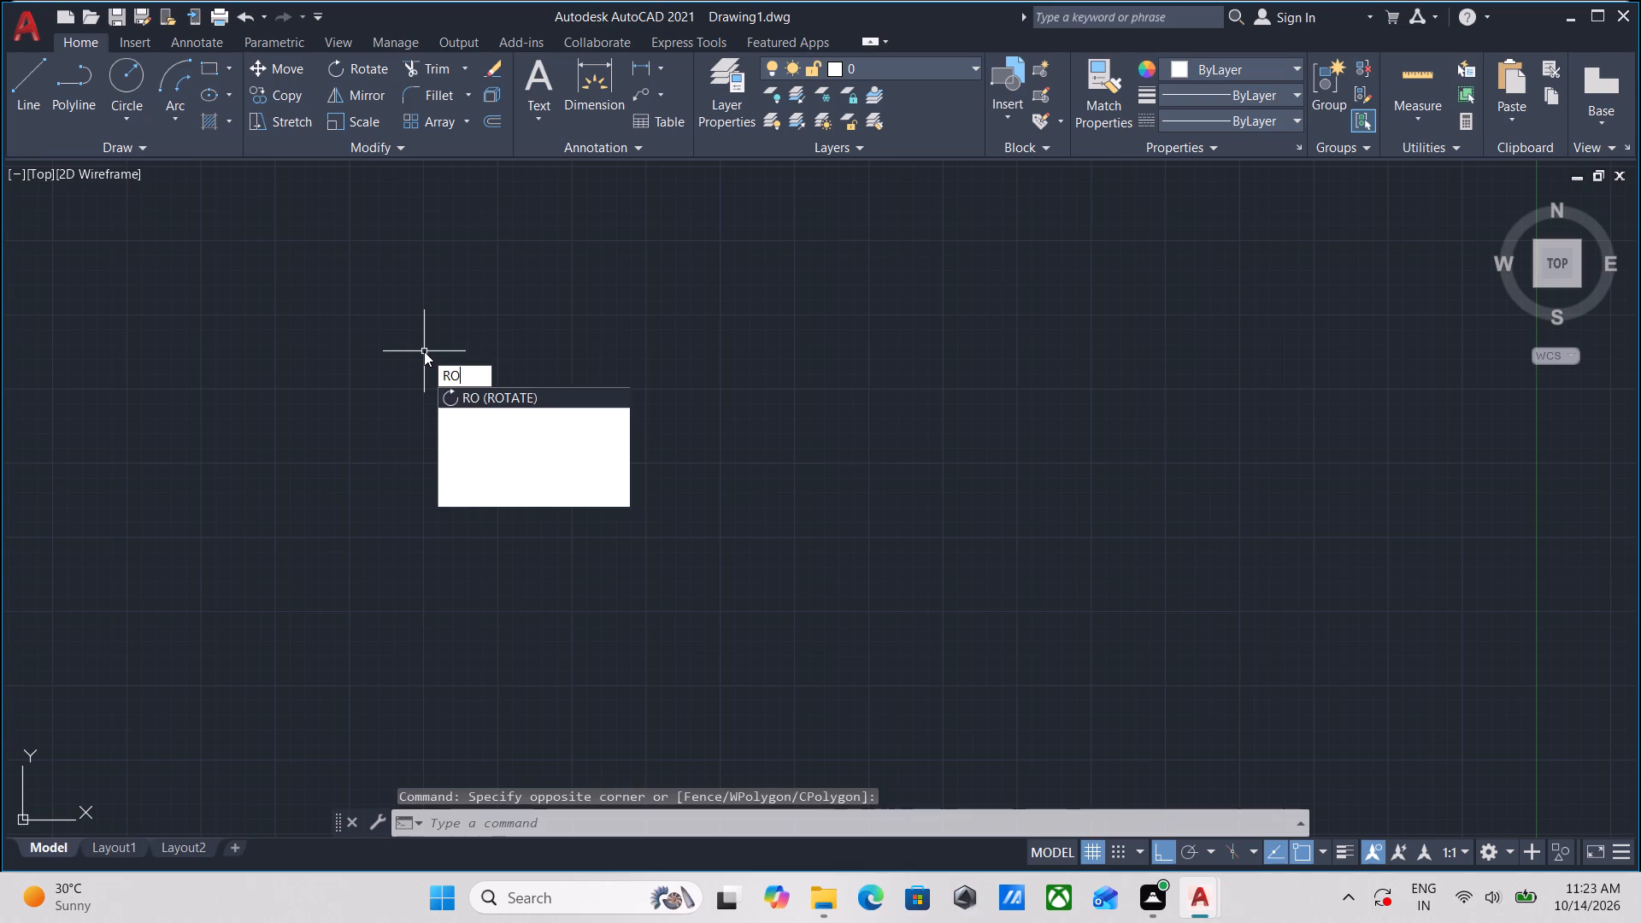
{"action": "key", "text": "Return"}
{"action": "scroll", "coordinate": [460, 389], "scroll_direction": "up", "scroll_amount": 2}
{"action": "left_click", "coordinate": [438, 413]}
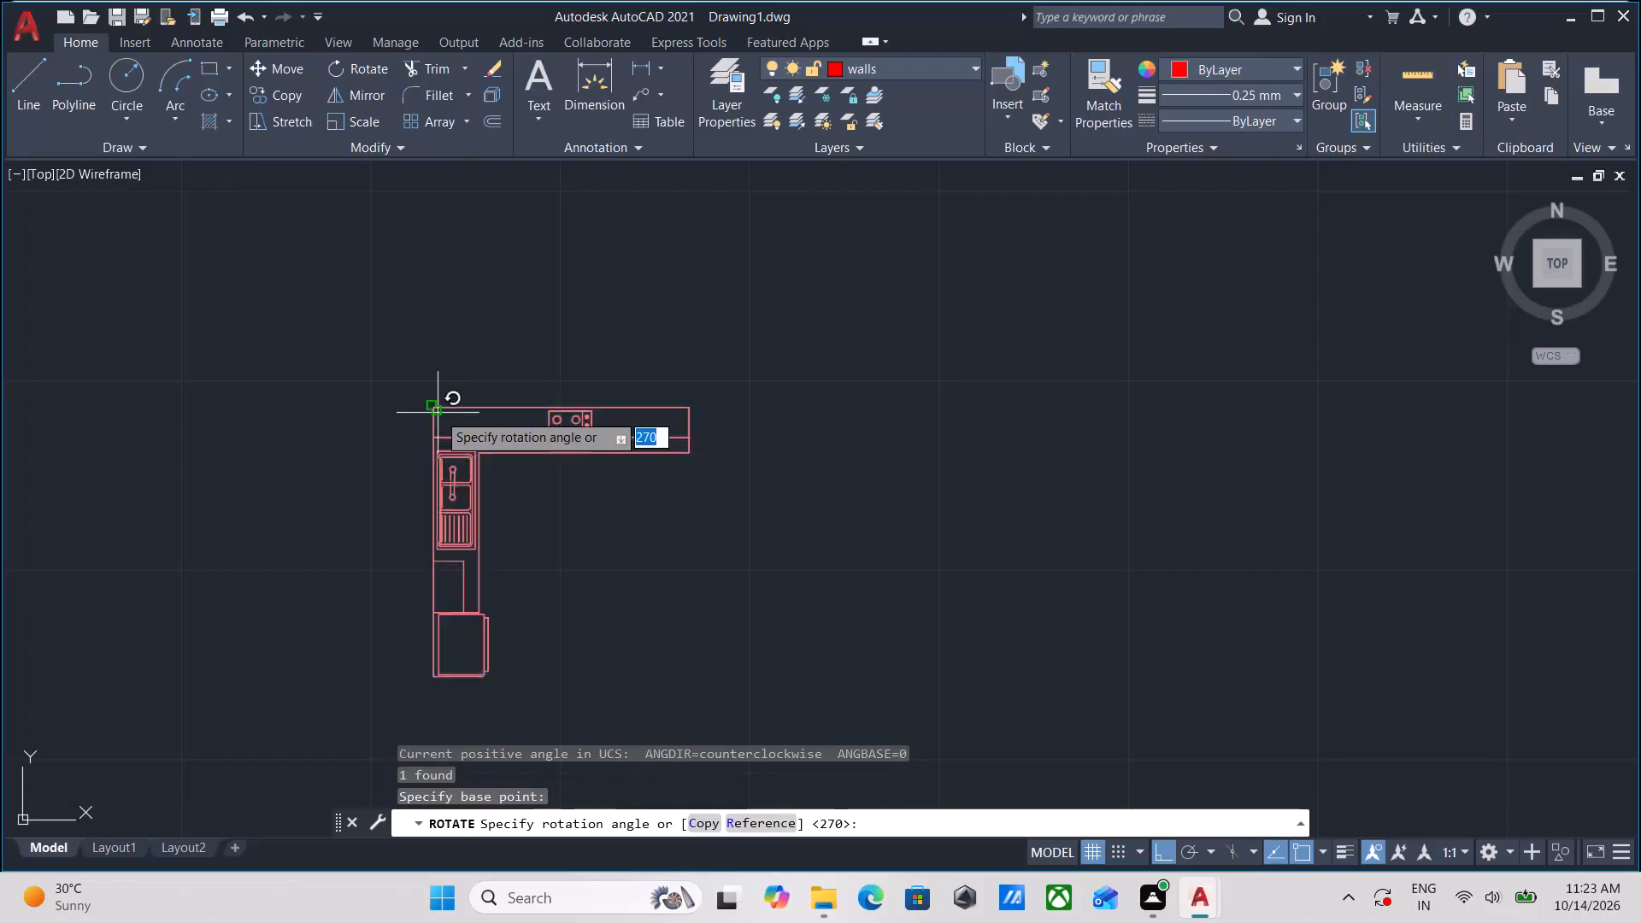
{"action": "left_click", "coordinate": [365, 504]}
Copy the rotated counter block by its outer corner to the inner upper-right wall corner of the plan's upper-left windowed room.
{"action": "left_click_drag", "start_coordinate": [468, 364], "coordinate": [403, 418]}
{"action": "left_click", "coordinate": [378, 453]}
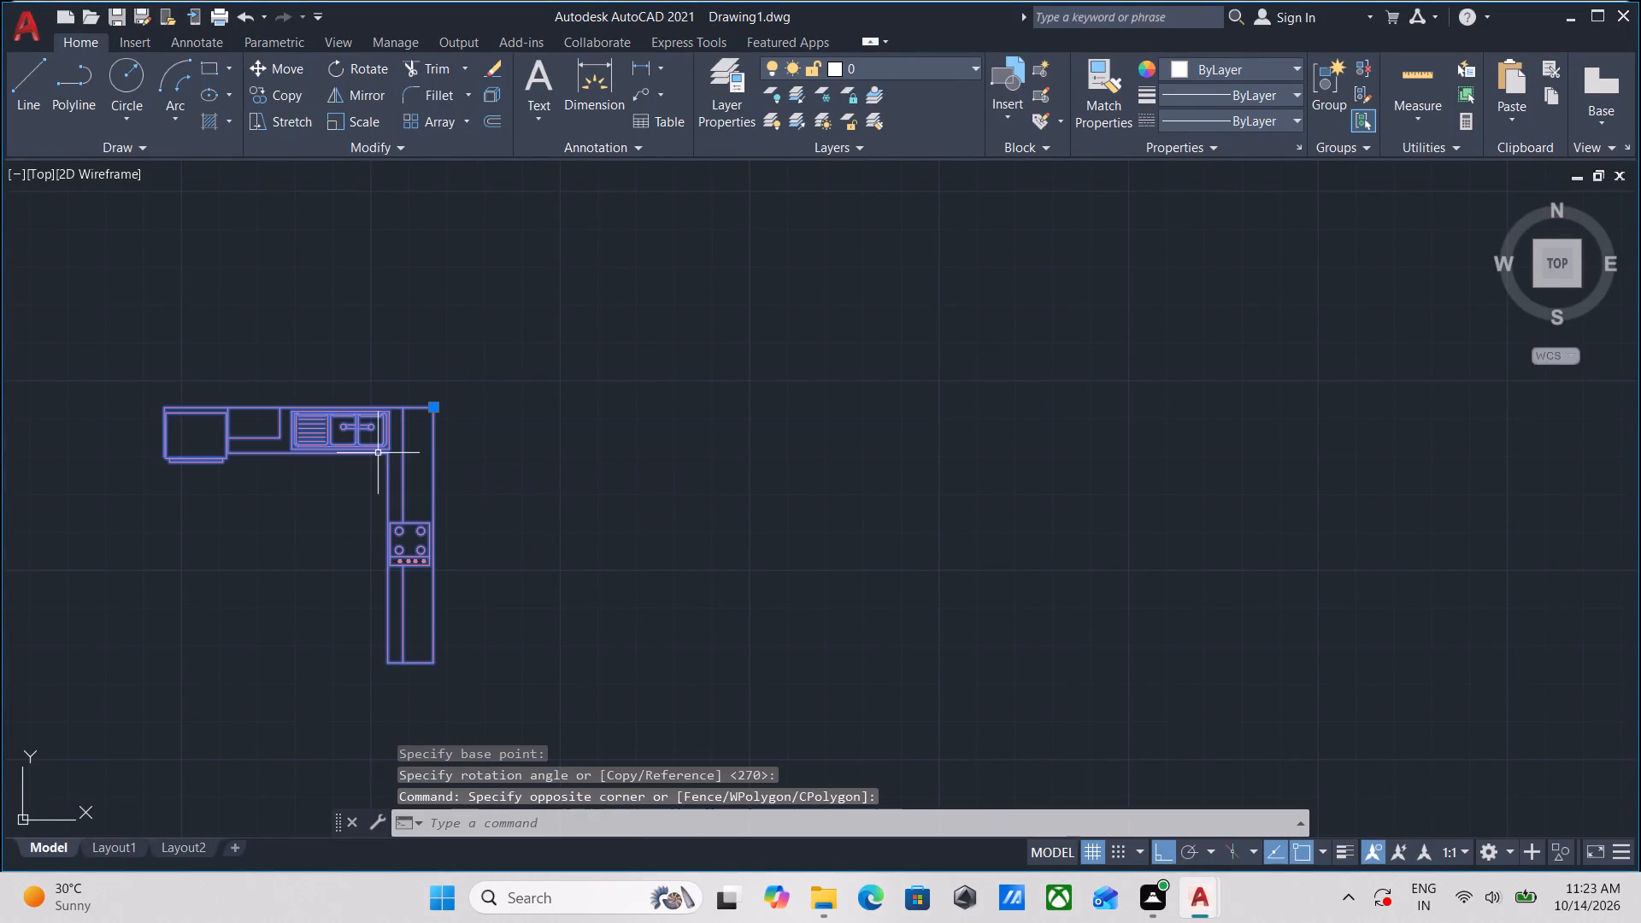
{"action": "type", "text": "CO"}
{"action": "key", "text": "Return"}
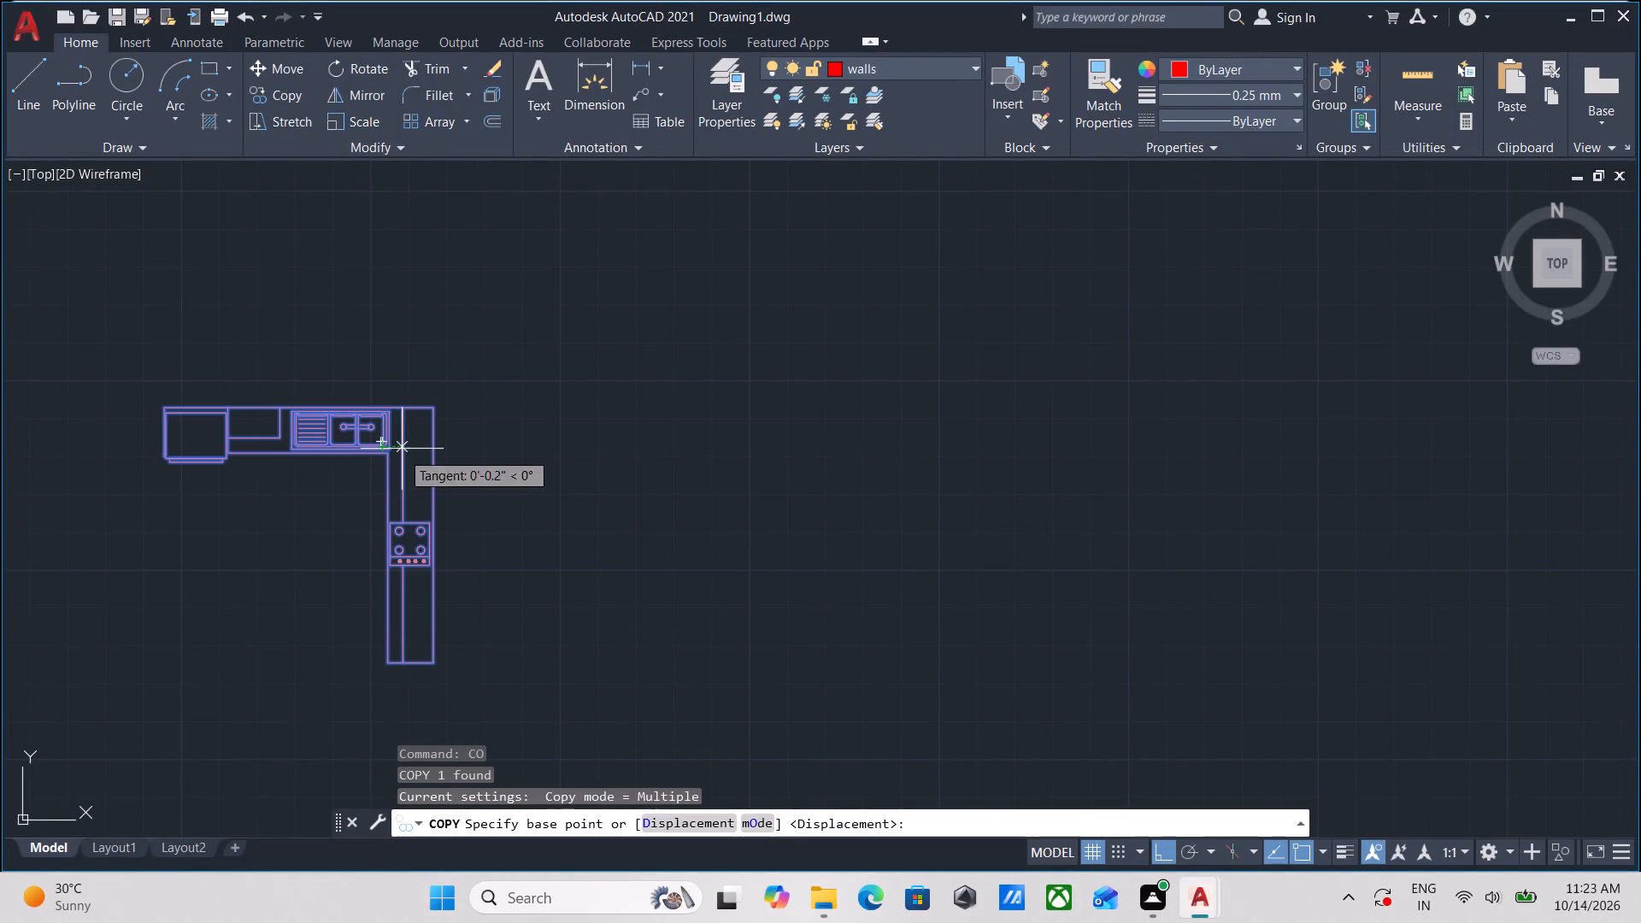
{"action": "left_click", "coordinate": [437, 411]}
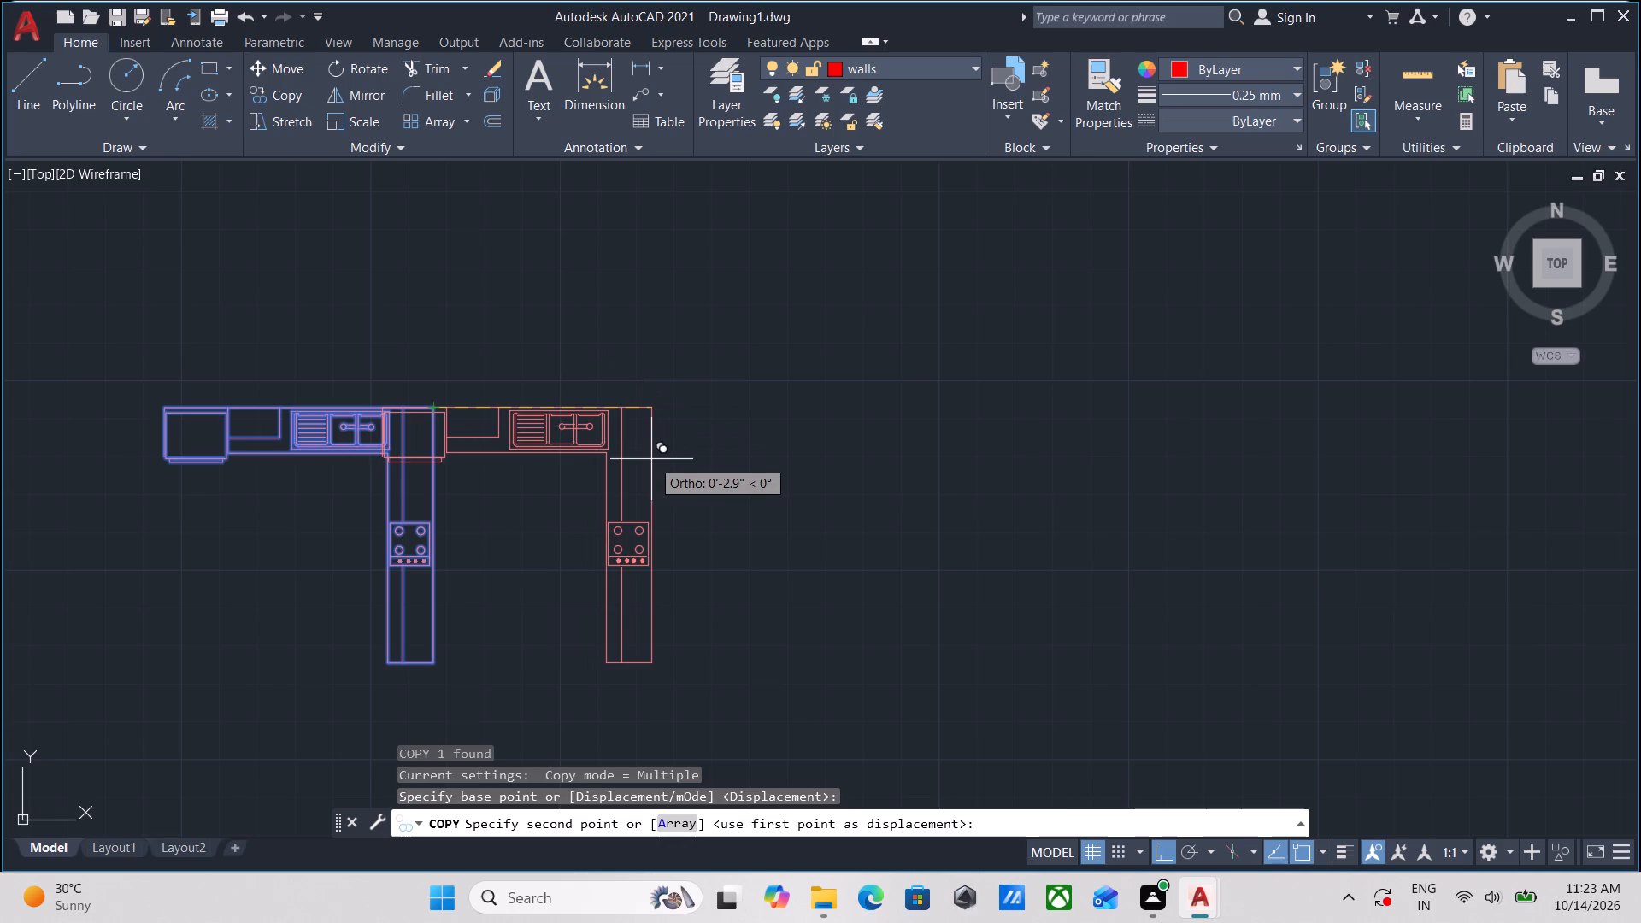
{"action": "key", "text": "F8"}
{"action": "scroll", "coordinate": [735, 432], "scroll_direction": "down", "scroll_amount": 3}
{"action": "middle_click_drag", "start_coordinate": [736, 432], "coordinate": [0, 402]}
{"action": "scroll", "coordinate": [234, 364], "scroll_direction": "down", "scroll_amount": 3}
{"action": "middle_click_drag", "start_coordinate": [263, 364], "coordinate": [0, 373]}
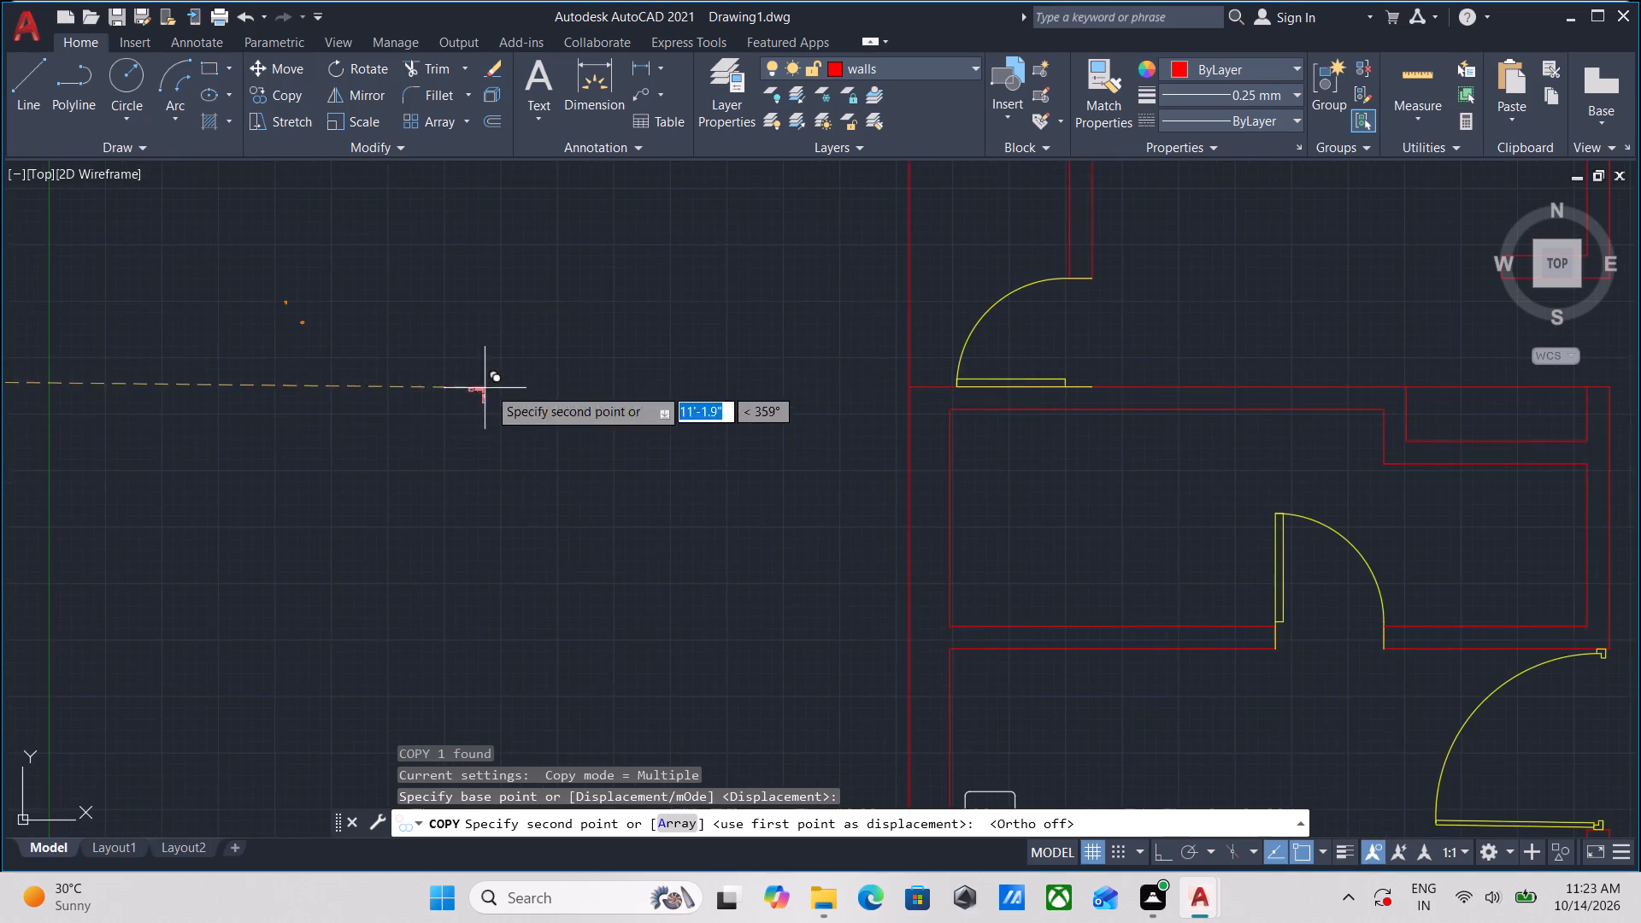
{"action": "middle_click_drag", "start_coordinate": [488, 387], "coordinate": [0, 418]}
{"action": "middle_click_drag", "start_coordinate": [539, 333], "coordinate": [417, 510]}
{"action": "middle_click_drag", "start_coordinate": [621, 336], "coordinate": [533, 501]}
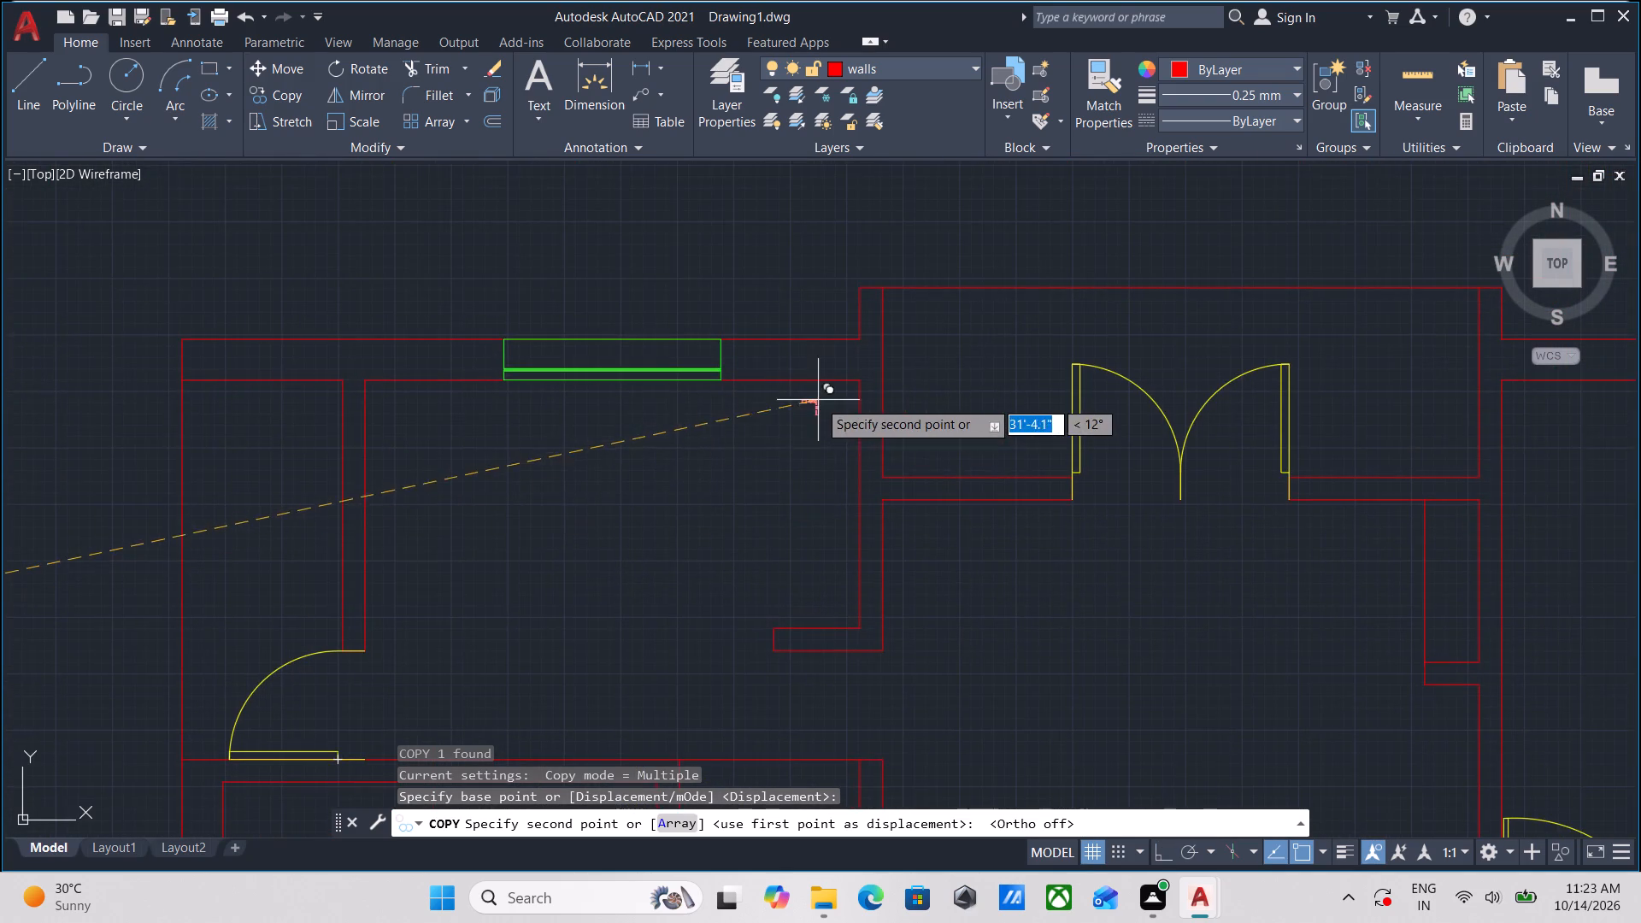
{"action": "scroll", "coordinate": [819, 400], "scroll_direction": "up", "scroll_amount": 2}
{"action": "scroll", "coordinate": [915, 352], "scroll_direction": "up", "scroll_amount": 3}
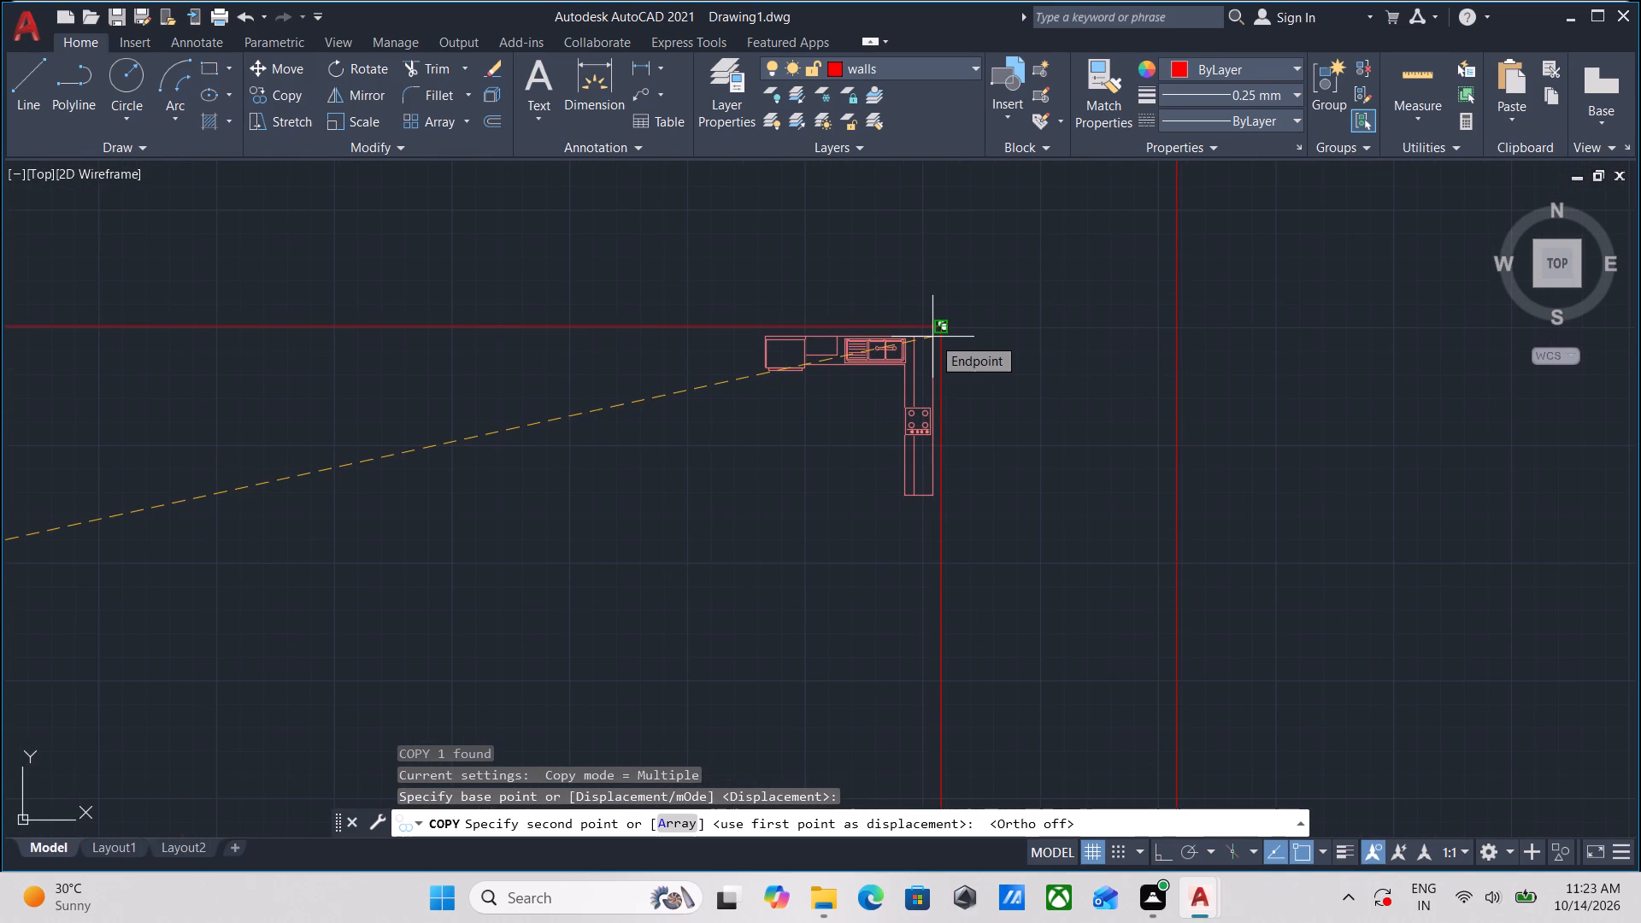
{"action": "left_click", "coordinate": [932, 337]}
{"action": "scroll", "coordinate": [914, 365], "scroll_direction": "up", "scroll_amount": 2}
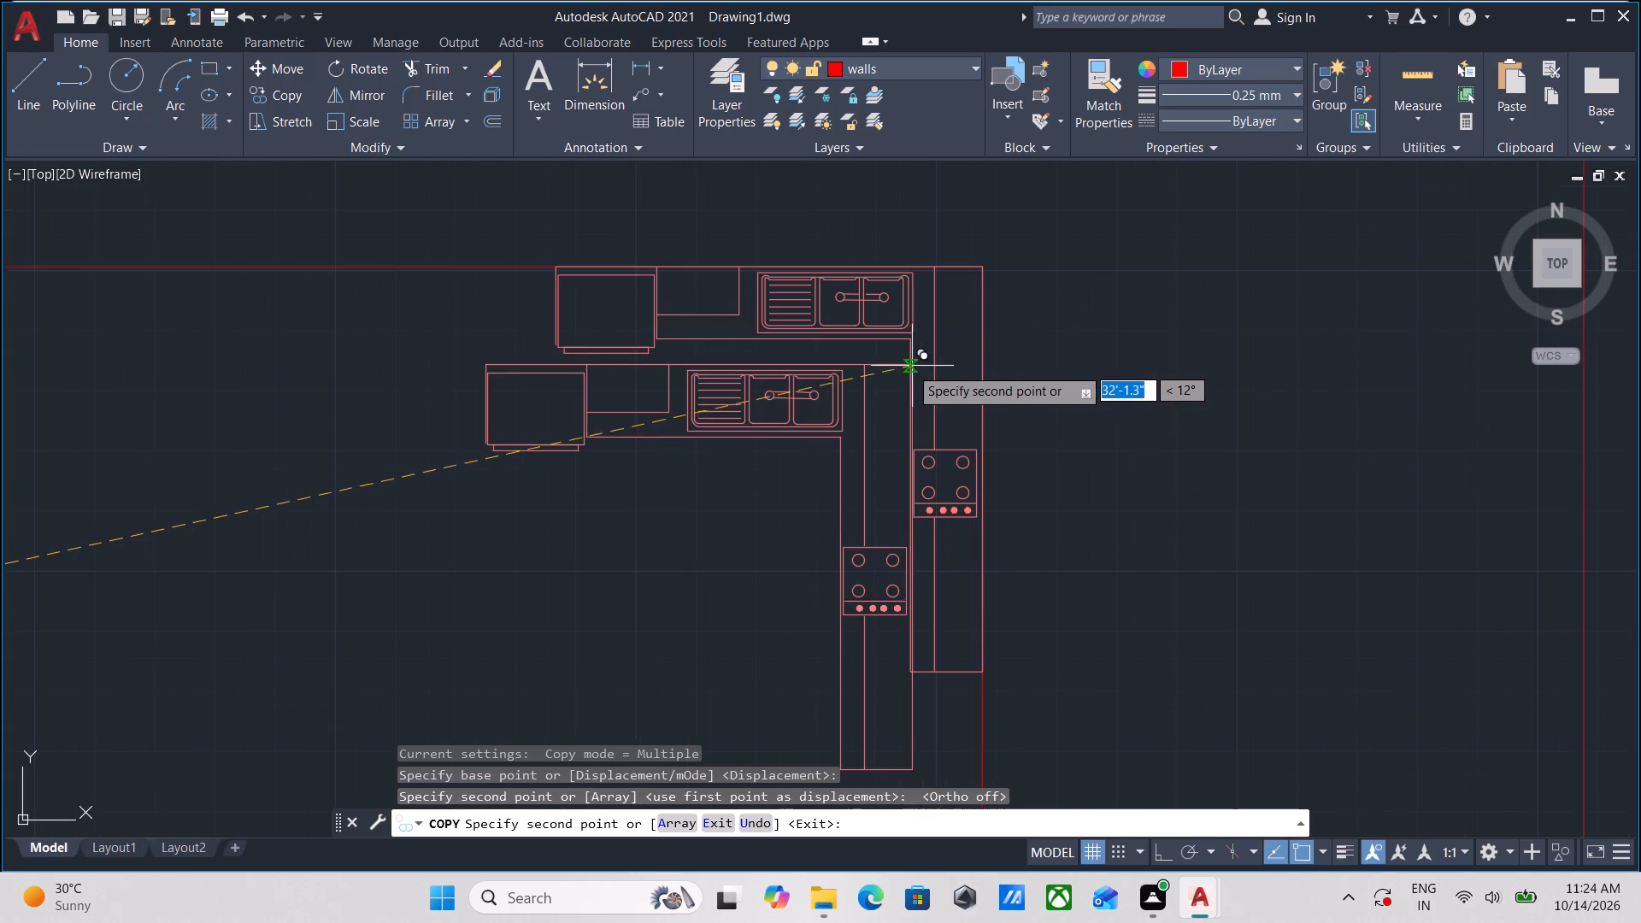
{"action": "key", "text": "Escape"}
Scale the copied counter from its outer corner by reference, using its upper edge as reference and a new length of about 4'-9".
{"action": "scroll", "coordinate": [935, 296], "scroll_direction": "up", "scroll_amount": 2}
{"action": "left_click", "coordinate": [920, 324]}
{"action": "left_click", "coordinate": [709, 406]}
{"action": "scroll", "coordinate": [709, 406], "scroll_direction": "down", "scroll_amount": 1}
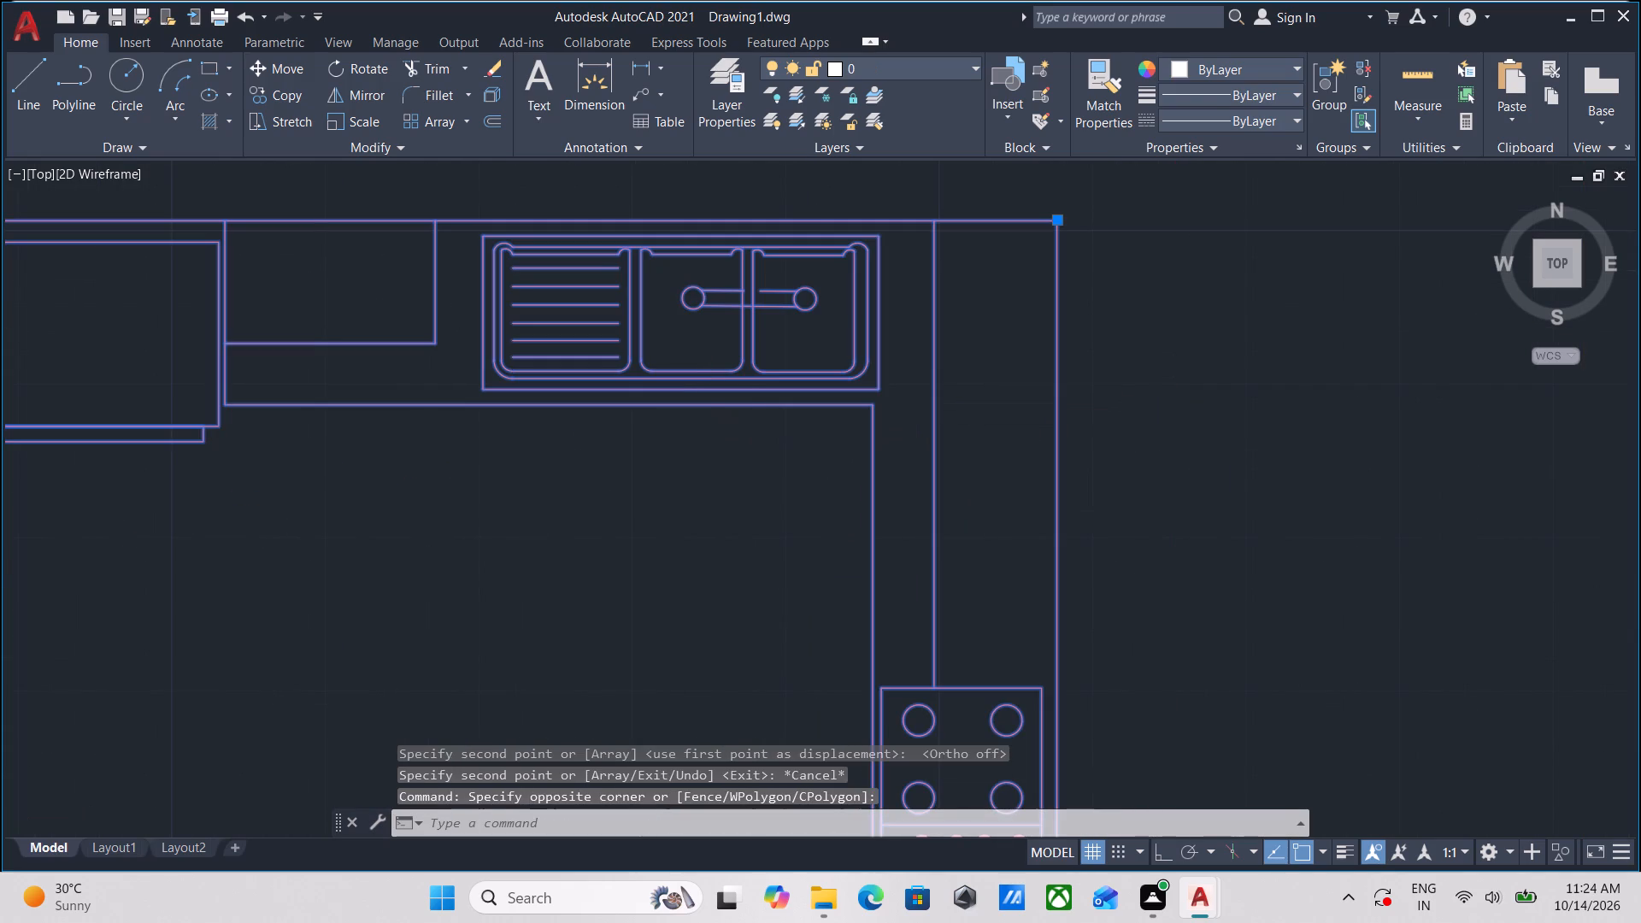
{"action": "type", "text": "SC"}
{"action": "key", "text": "a"}
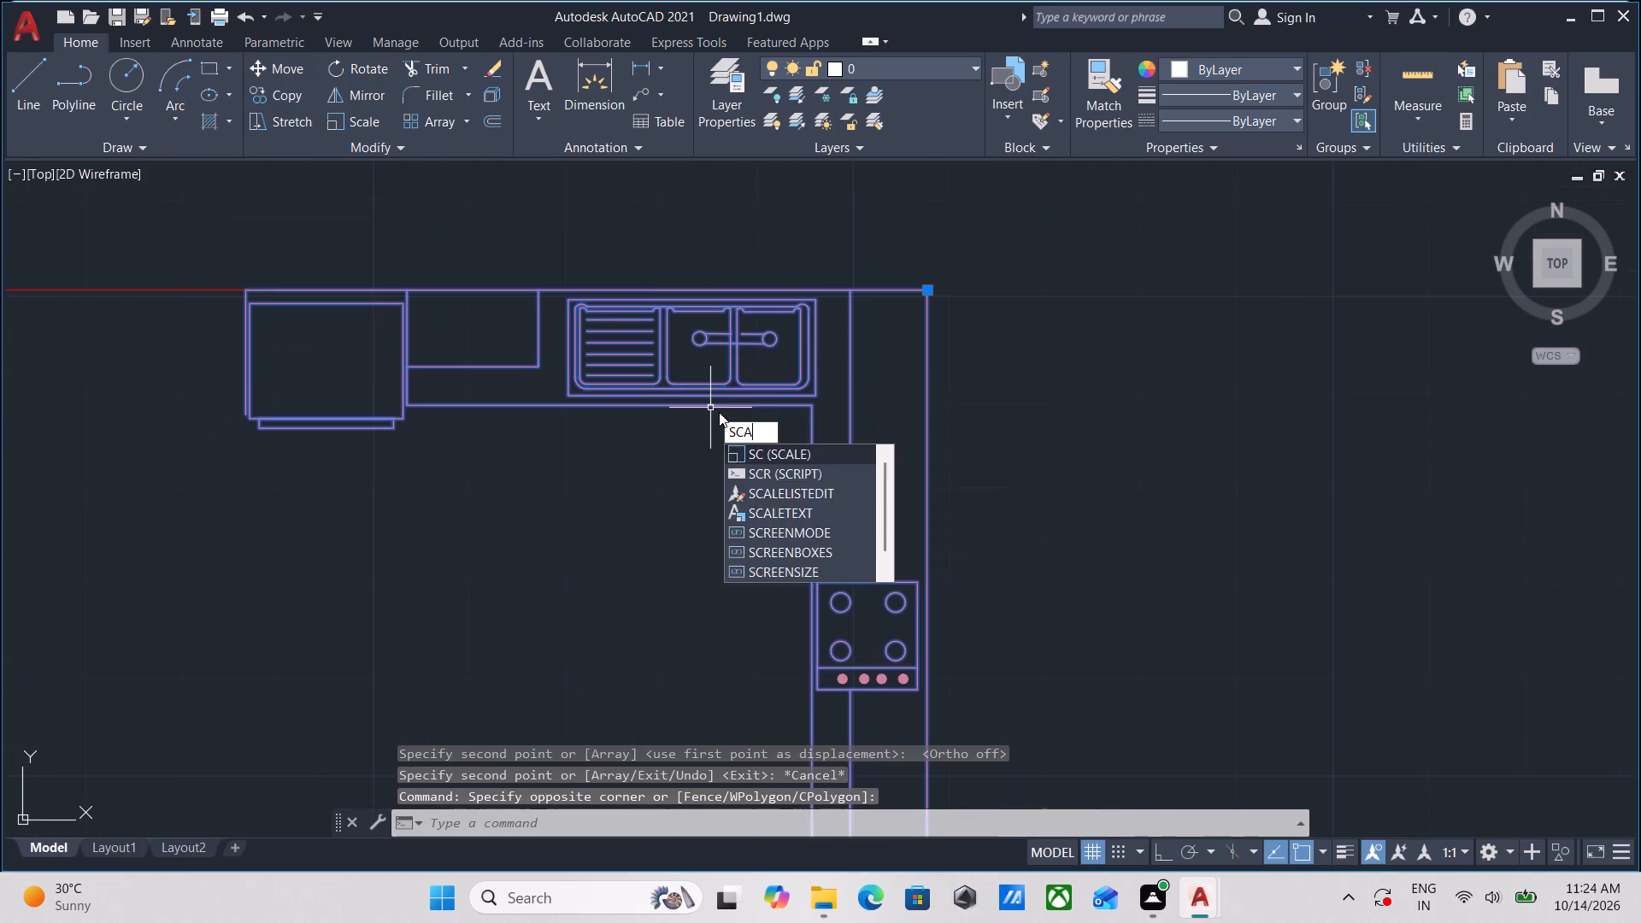
{"action": "key", "text": "Return"}
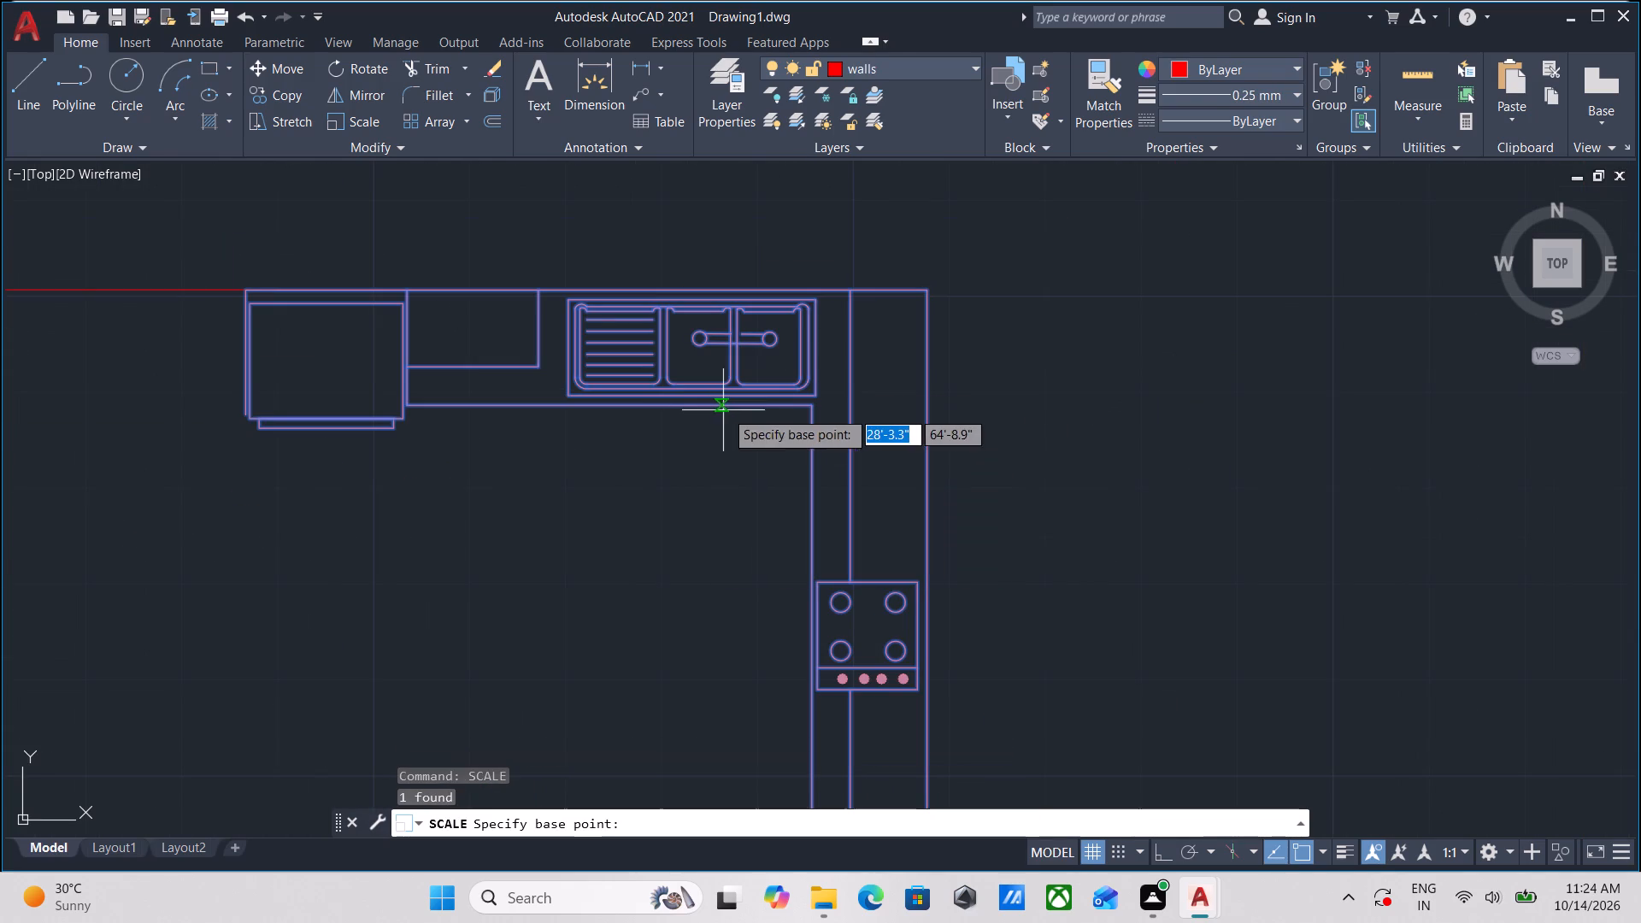
{"action": "left_click", "coordinate": [932, 289]}
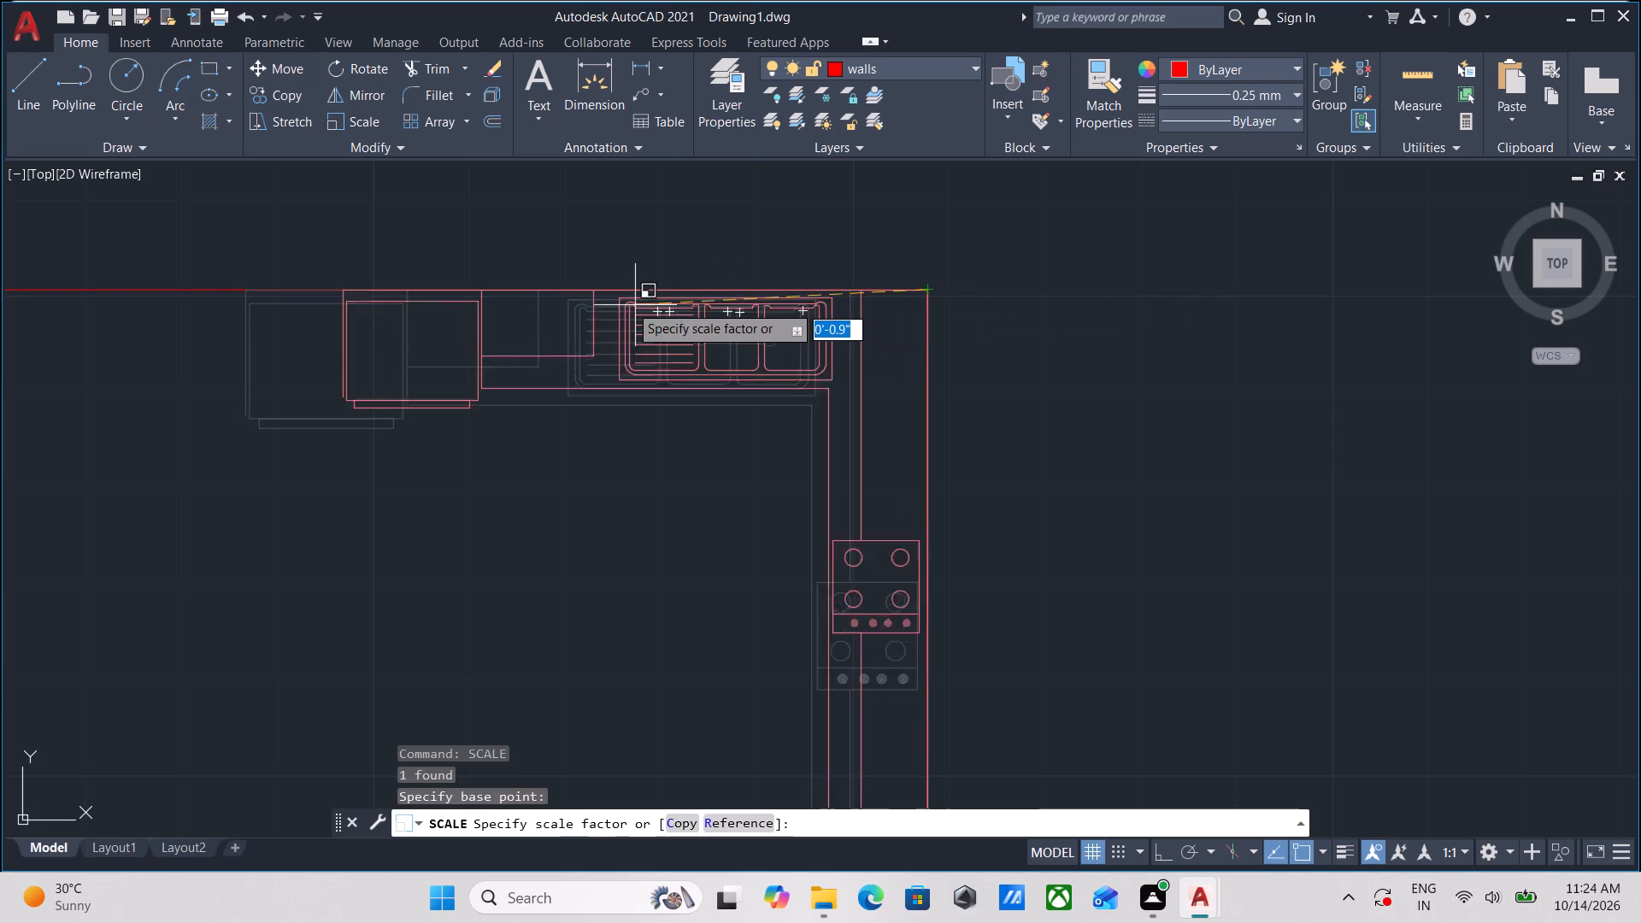
{"action": "key", "text": "F8"}
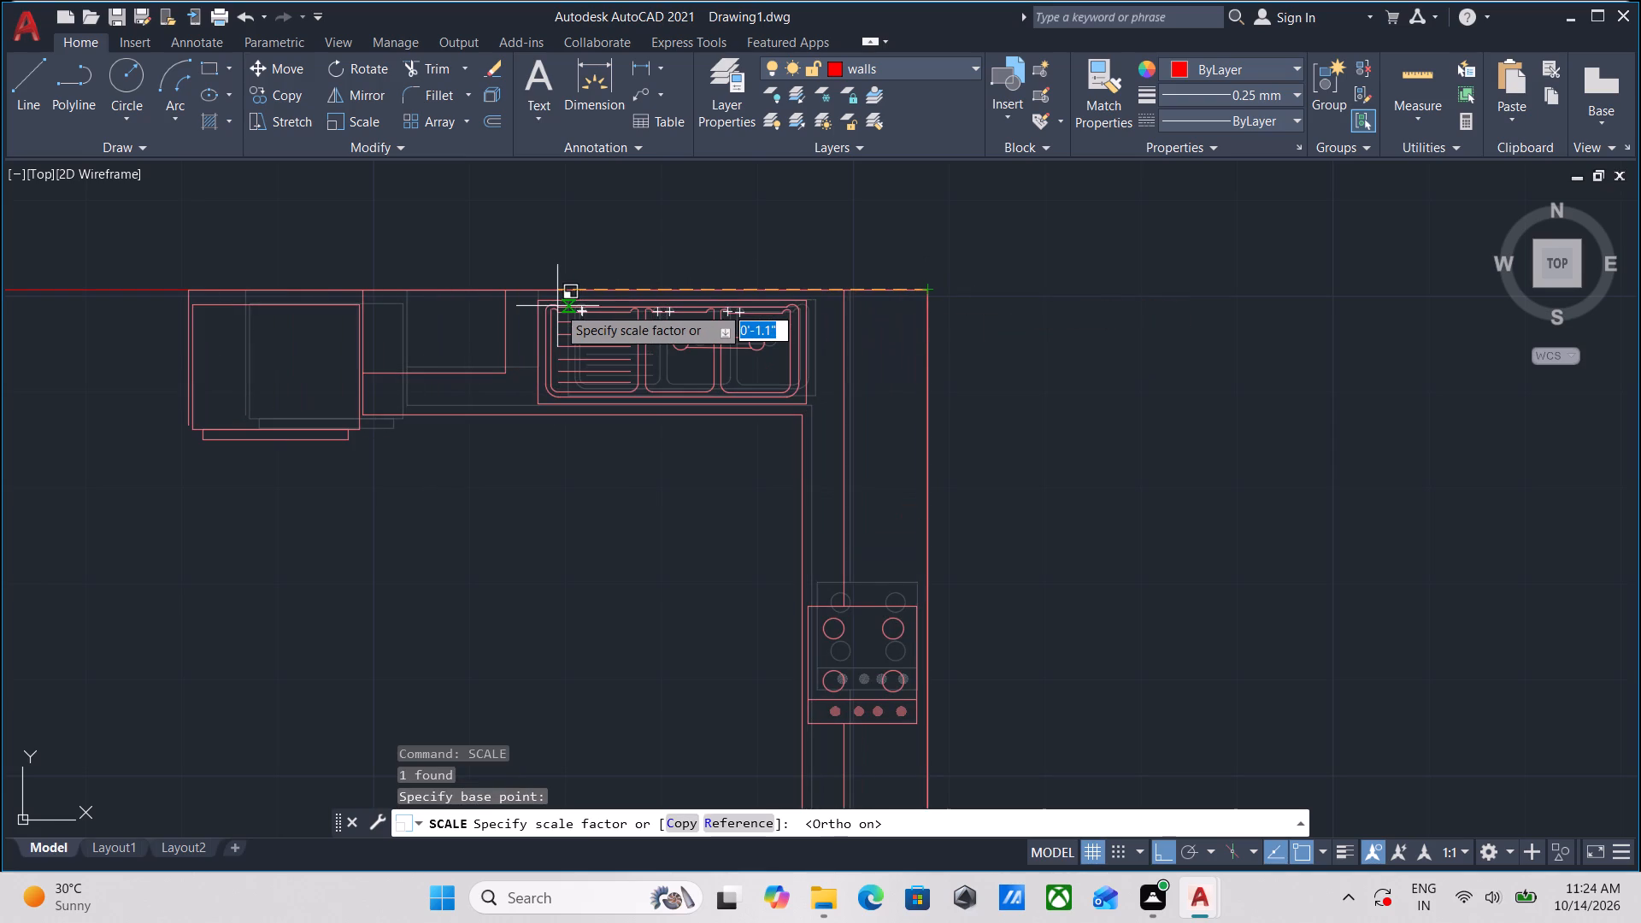
{"action": "key", "text": "r"}
{"action": "key", "text": "Return"}
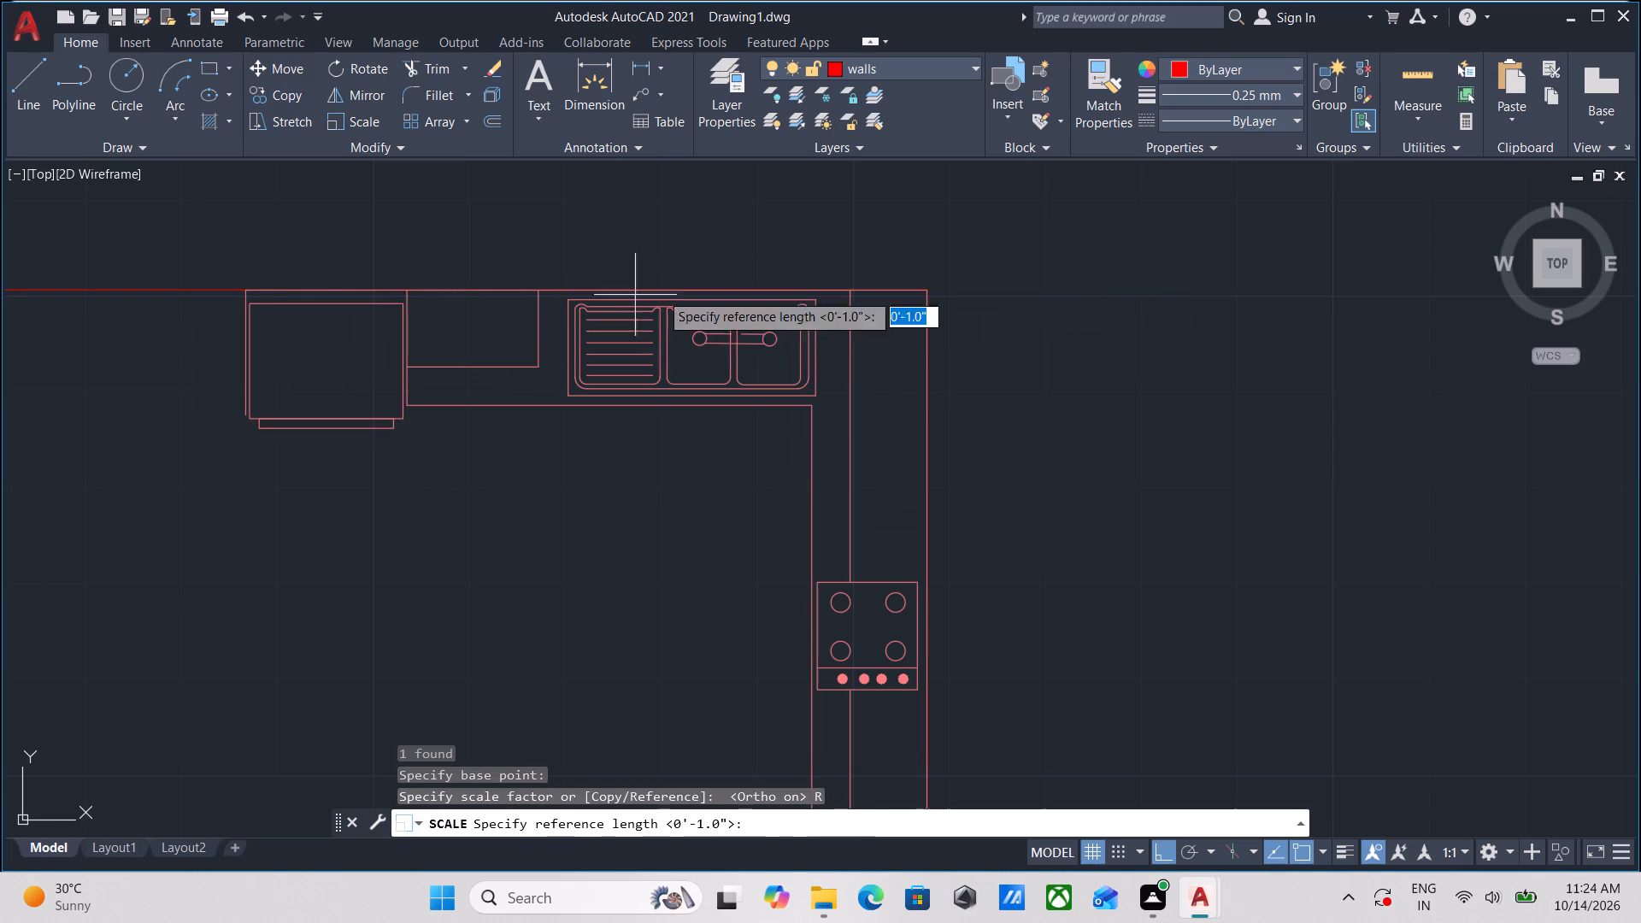
{"action": "left_click", "coordinate": [928, 290]}
{"action": "left_click", "coordinate": [247, 290]}
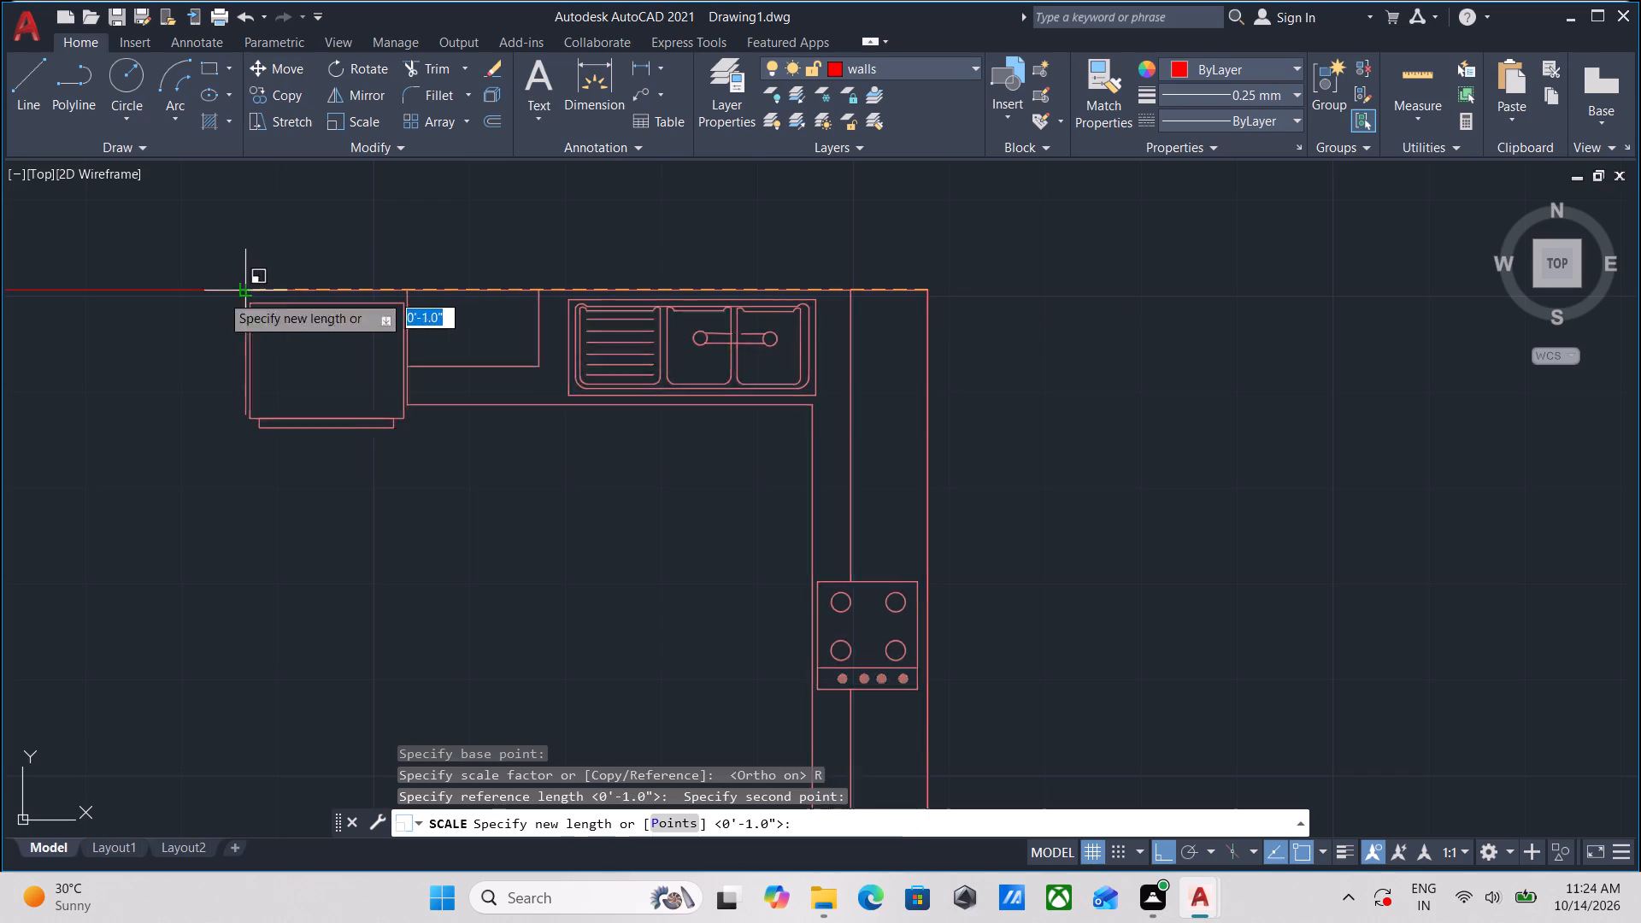
{"action": "scroll", "coordinate": [50, 328], "scroll_direction": "down", "scroll_amount": 4}
{"action": "middle_click_drag", "start_coordinate": [50, 328], "coordinate": [580, 302]}
{"action": "scroll", "coordinate": [359, 338], "scroll_direction": "down", "scroll_amount": 3}
{"action": "middle_click_drag", "start_coordinate": [359, 338], "coordinate": [623, 282]}
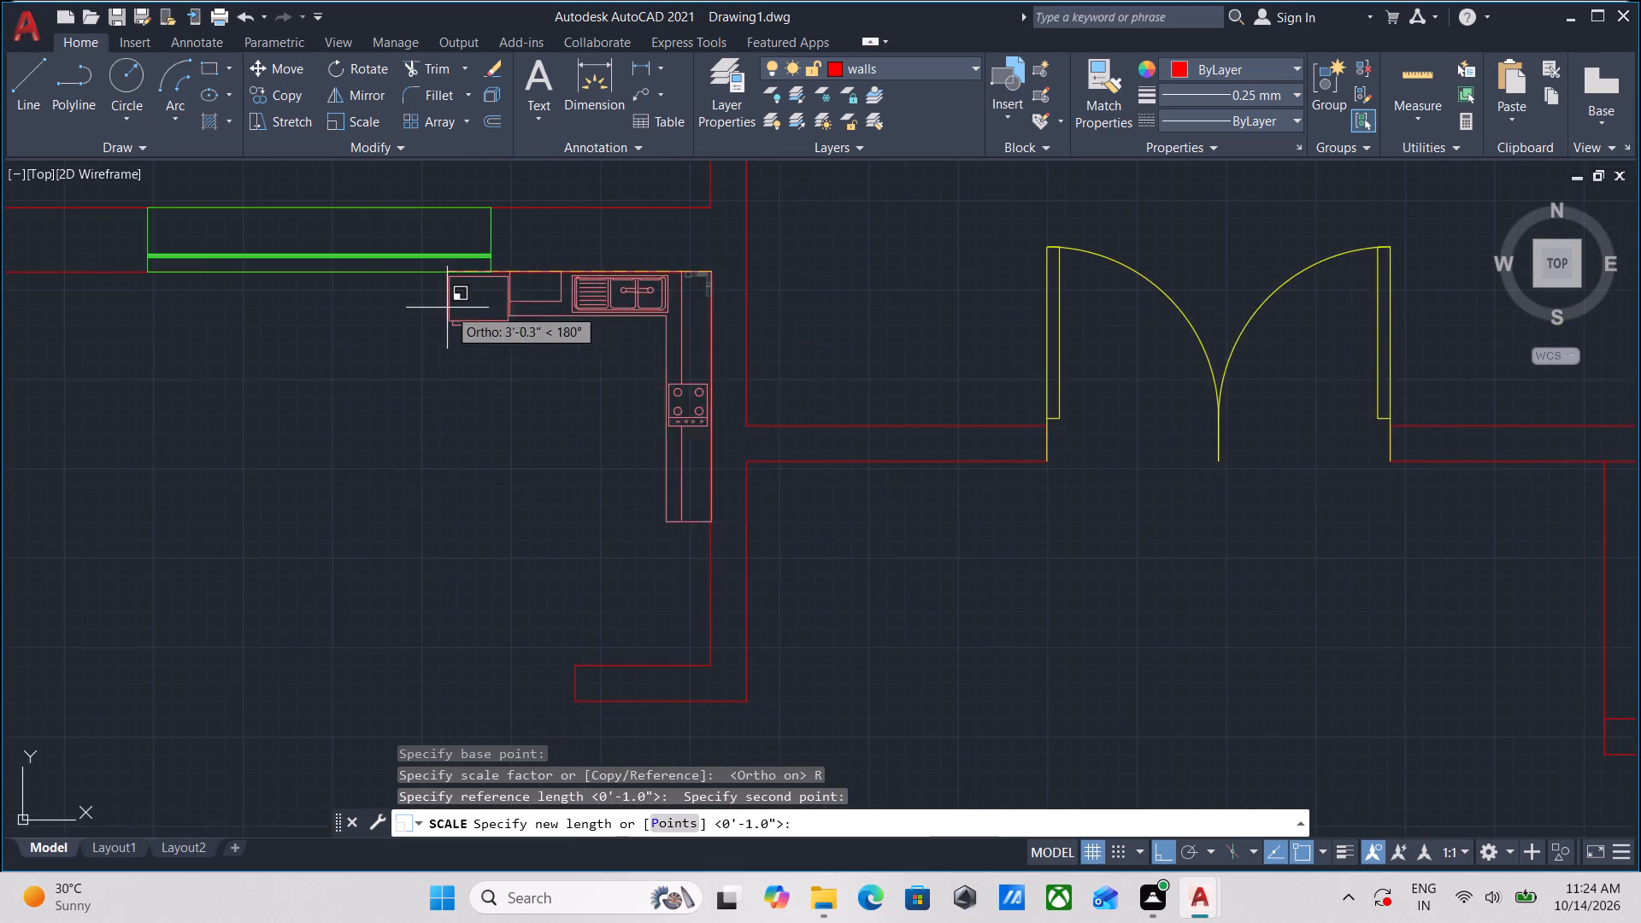
{"action": "scroll", "coordinate": [432, 309], "scroll_direction": "down", "scroll_amount": 1}
{"action": "middle_click_drag", "start_coordinate": [432, 309], "coordinate": [811, 279]}
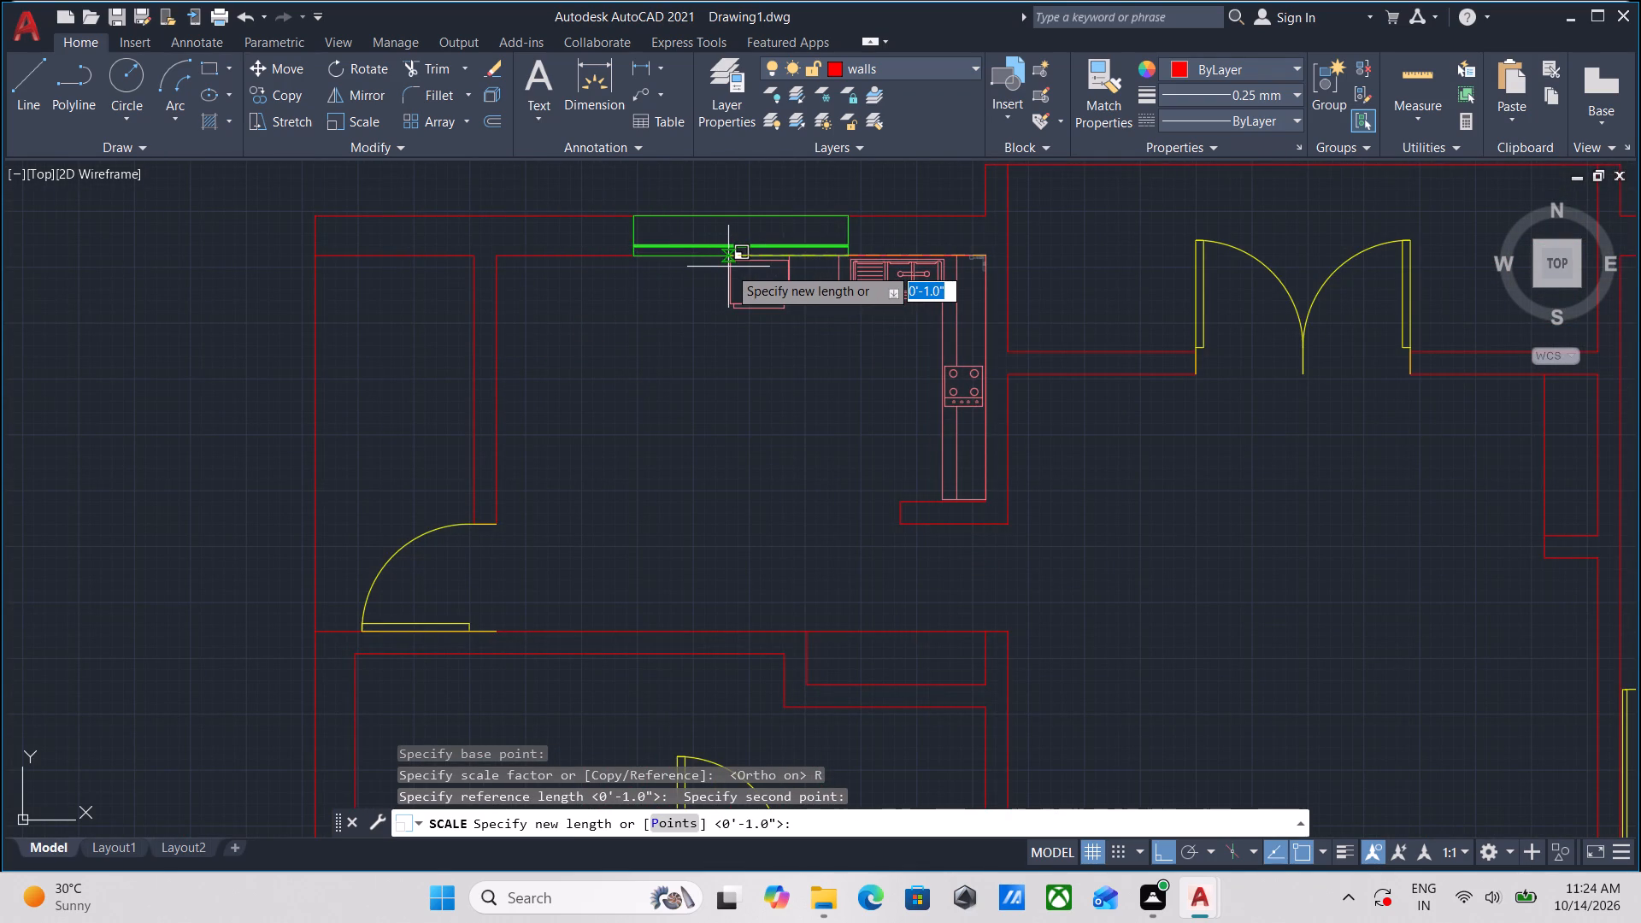
{"action": "scroll", "coordinate": [728, 267], "scroll_direction": "up", "scroll_amount": 2}
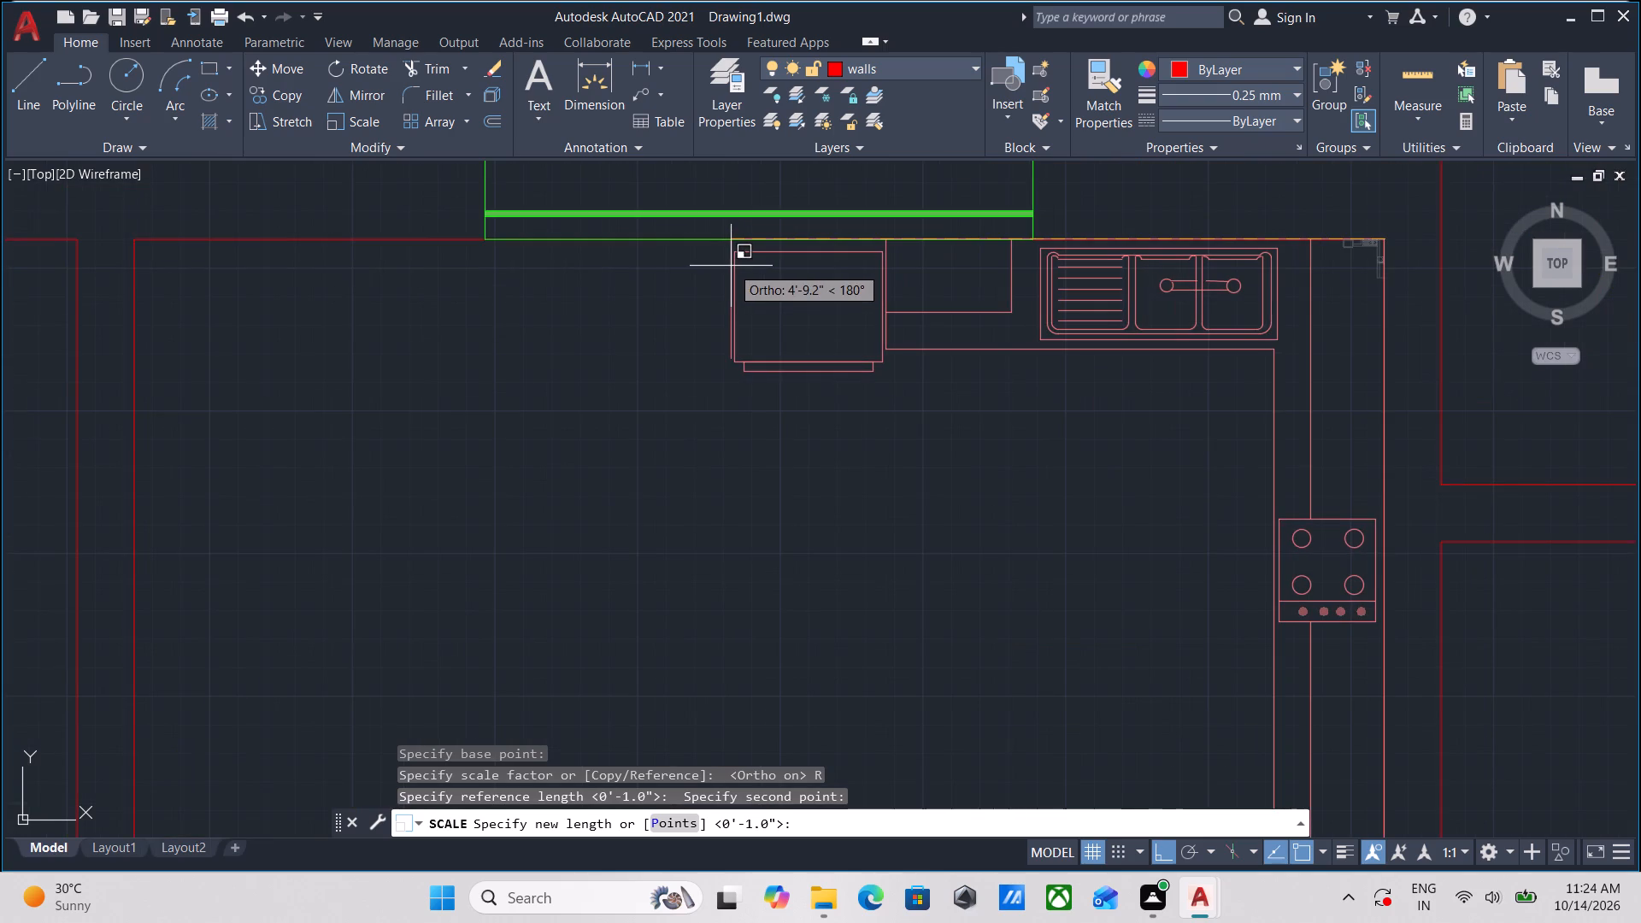
{"action": "left_click", "coordinate": [732, 259]}
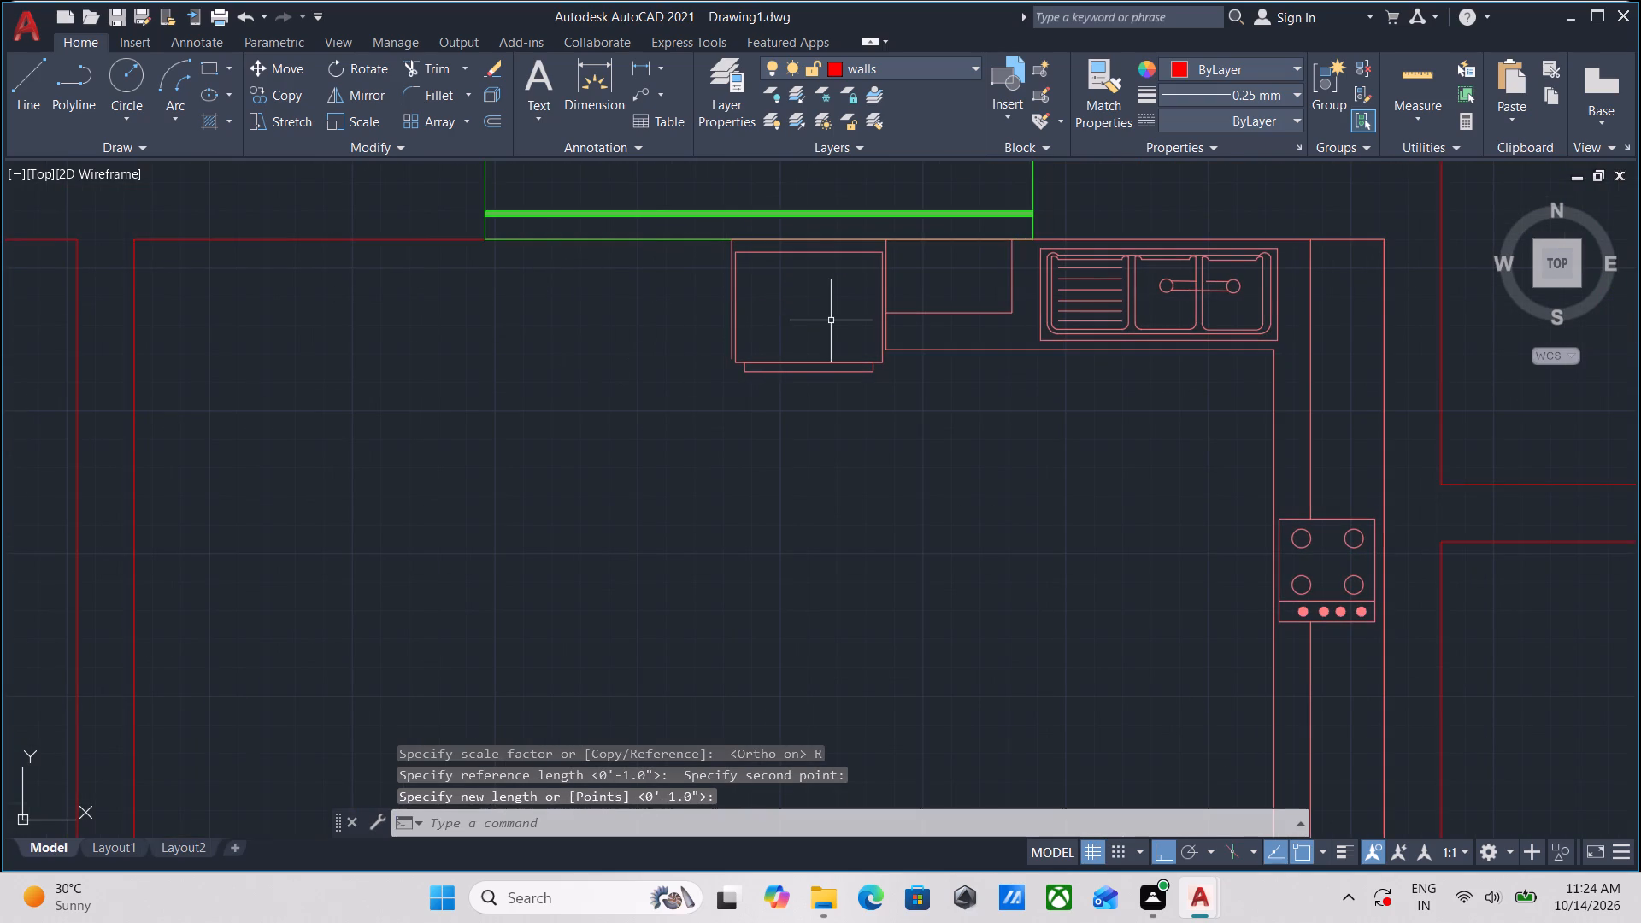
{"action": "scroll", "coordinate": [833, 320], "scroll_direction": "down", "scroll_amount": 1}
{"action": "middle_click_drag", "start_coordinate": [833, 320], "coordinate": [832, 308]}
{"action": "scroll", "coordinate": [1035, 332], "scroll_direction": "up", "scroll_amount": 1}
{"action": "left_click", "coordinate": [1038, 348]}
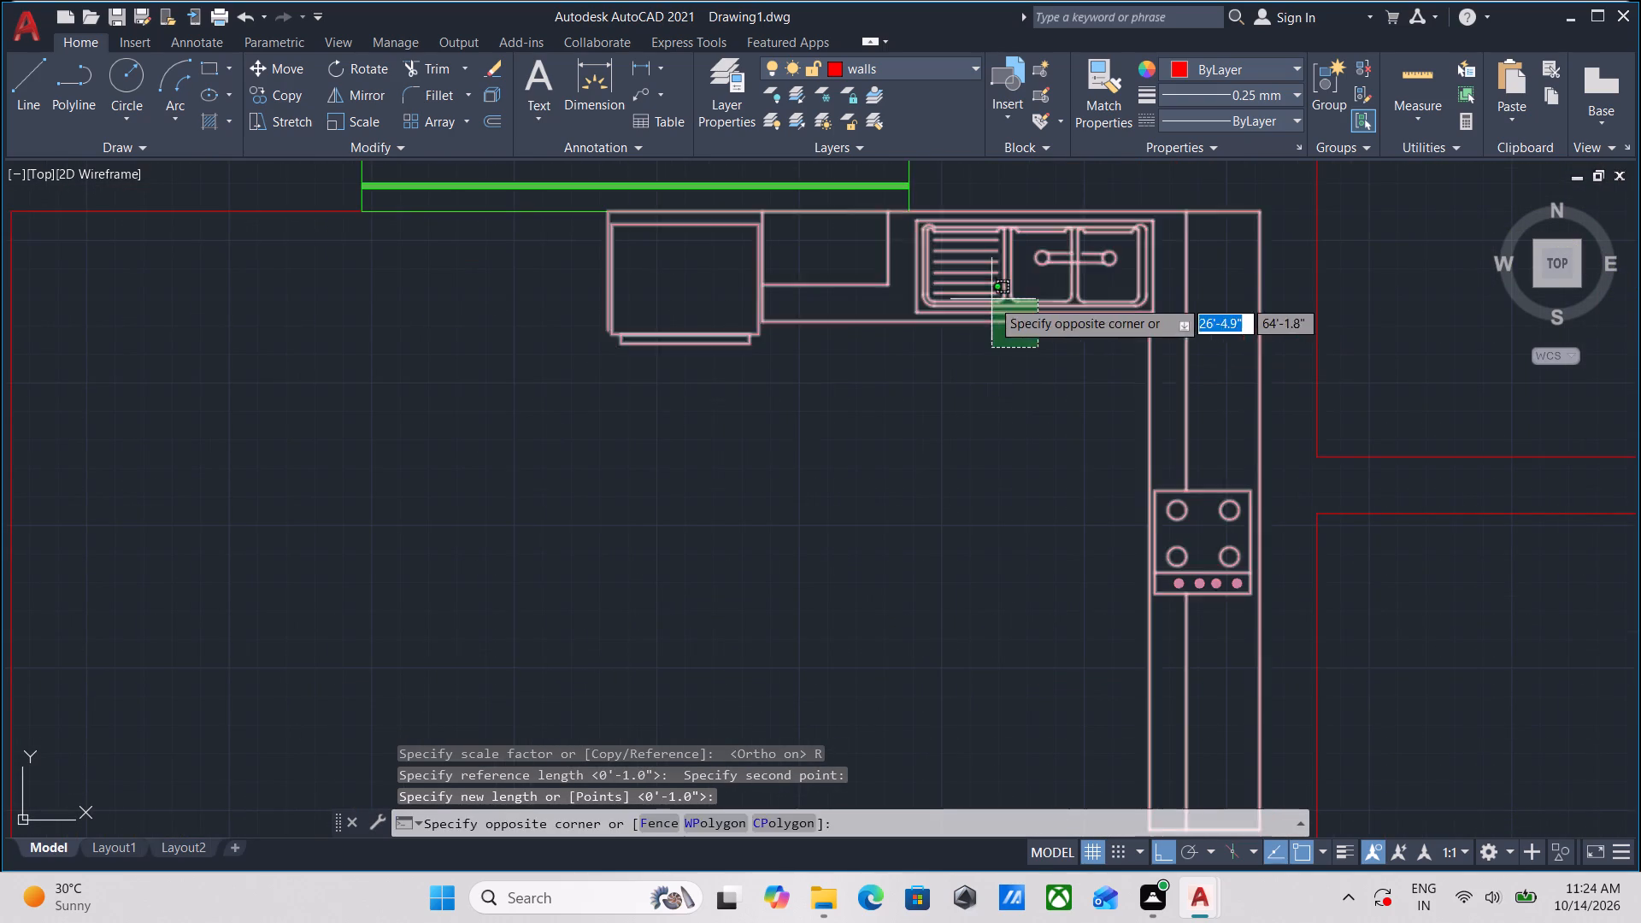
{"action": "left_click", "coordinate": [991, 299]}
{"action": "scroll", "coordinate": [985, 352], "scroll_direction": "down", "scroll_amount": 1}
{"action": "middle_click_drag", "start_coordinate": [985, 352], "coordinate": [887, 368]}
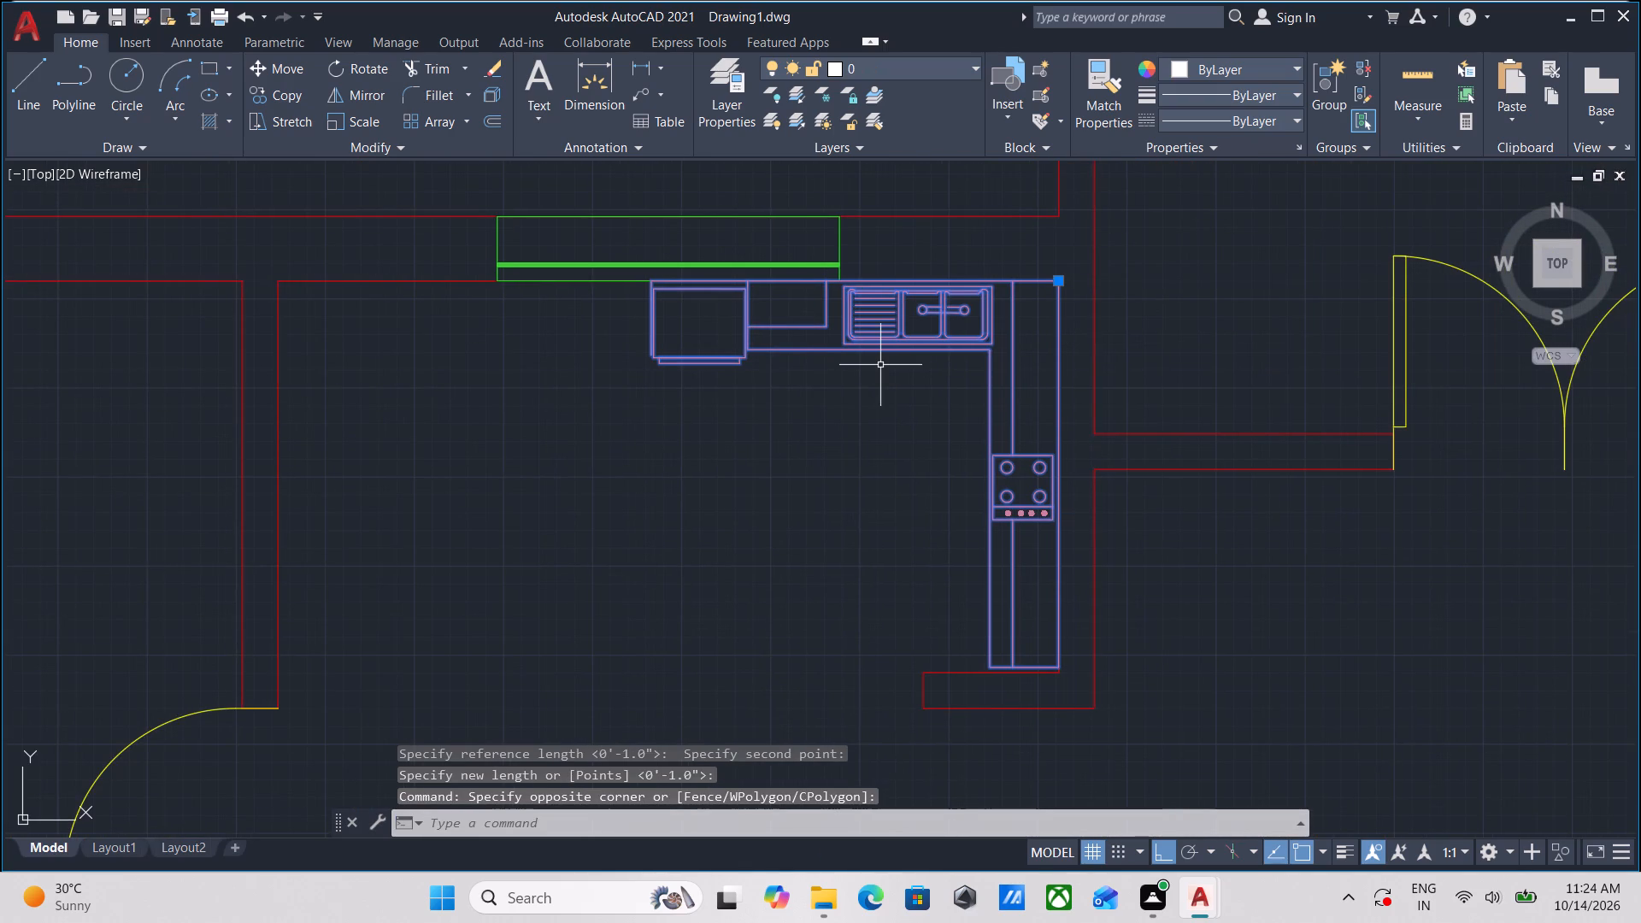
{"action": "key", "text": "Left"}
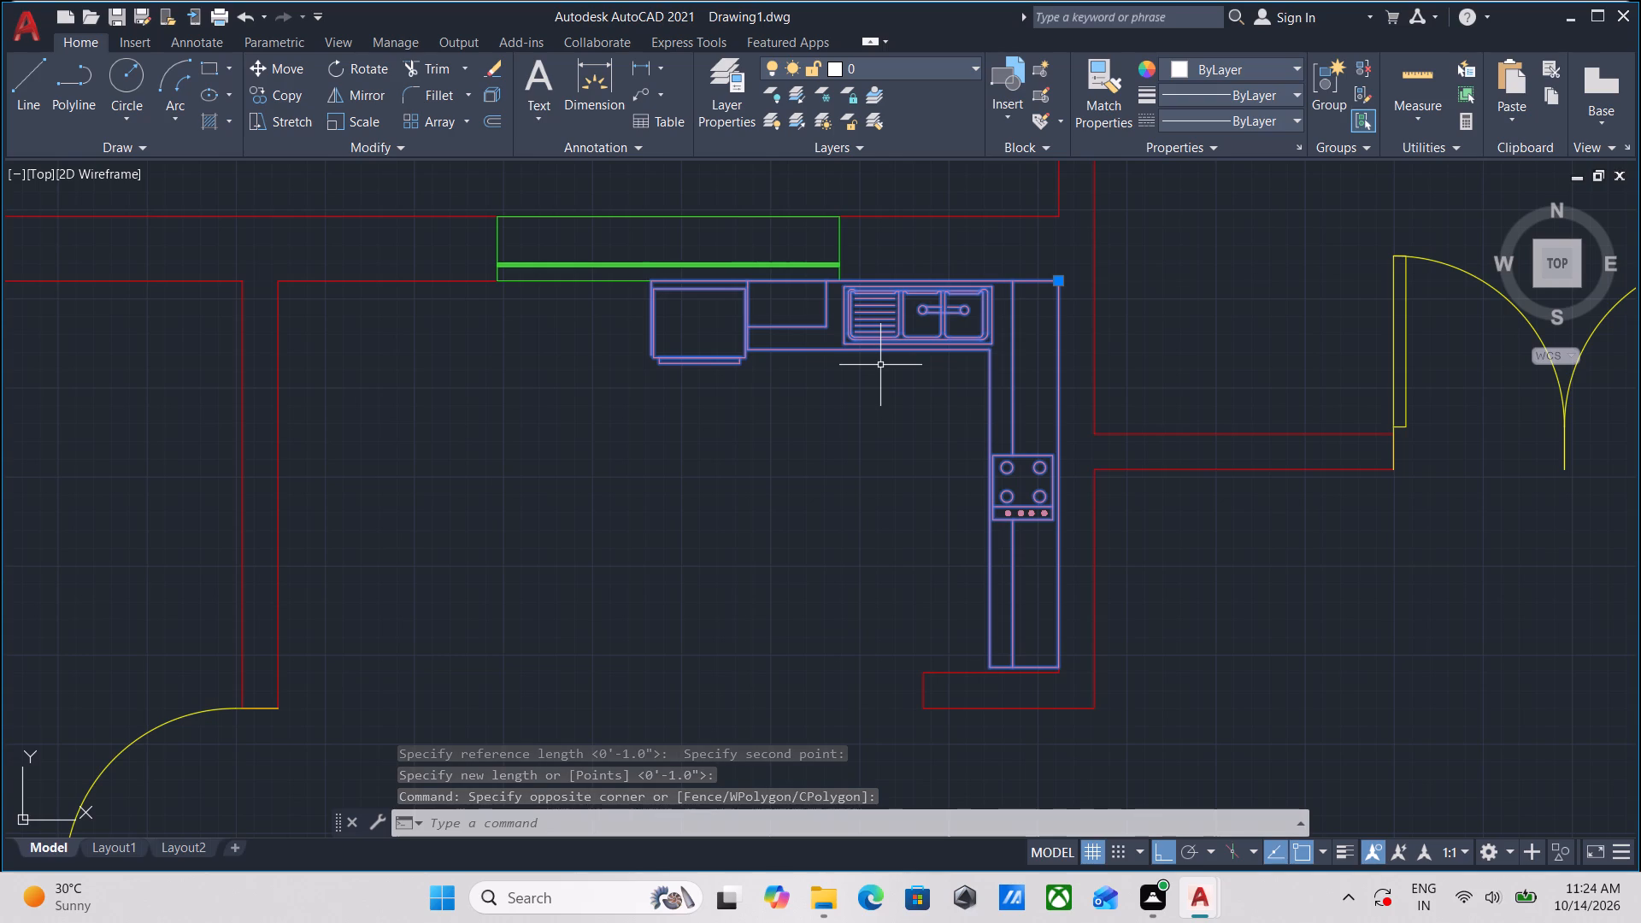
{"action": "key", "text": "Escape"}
Move the scaled kitchen counter about 0.8" straight down, away from the window wall.
{"action": "scroll", "coordinate": [955, 364], "scroll_direction": "up", "scroll_amount": 2}
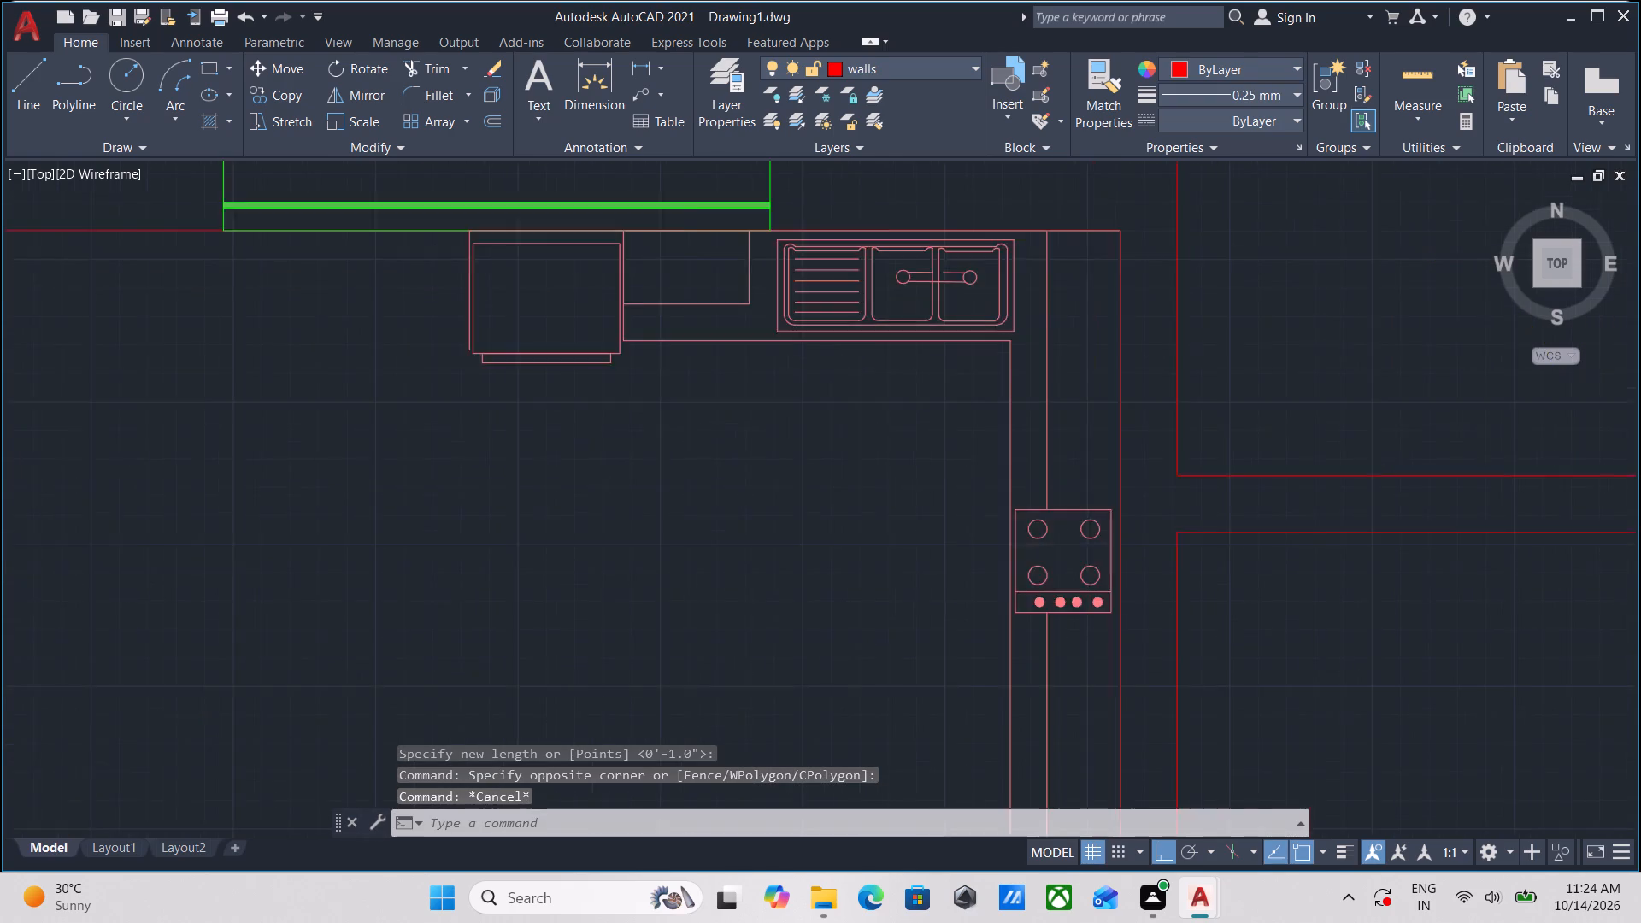
{"action": "left_click", "coordinate": [973, 346]}
{"action": "left_click", "coordinate": [856, 292]}
{"action": "scroll", "coordinate": [890, 321], "scroll_direction": "down", "scroll_amount": 1}
{"action": "middle_click_drag", "start_coordinate": [890, 321], "coordinate": [735, 425]}
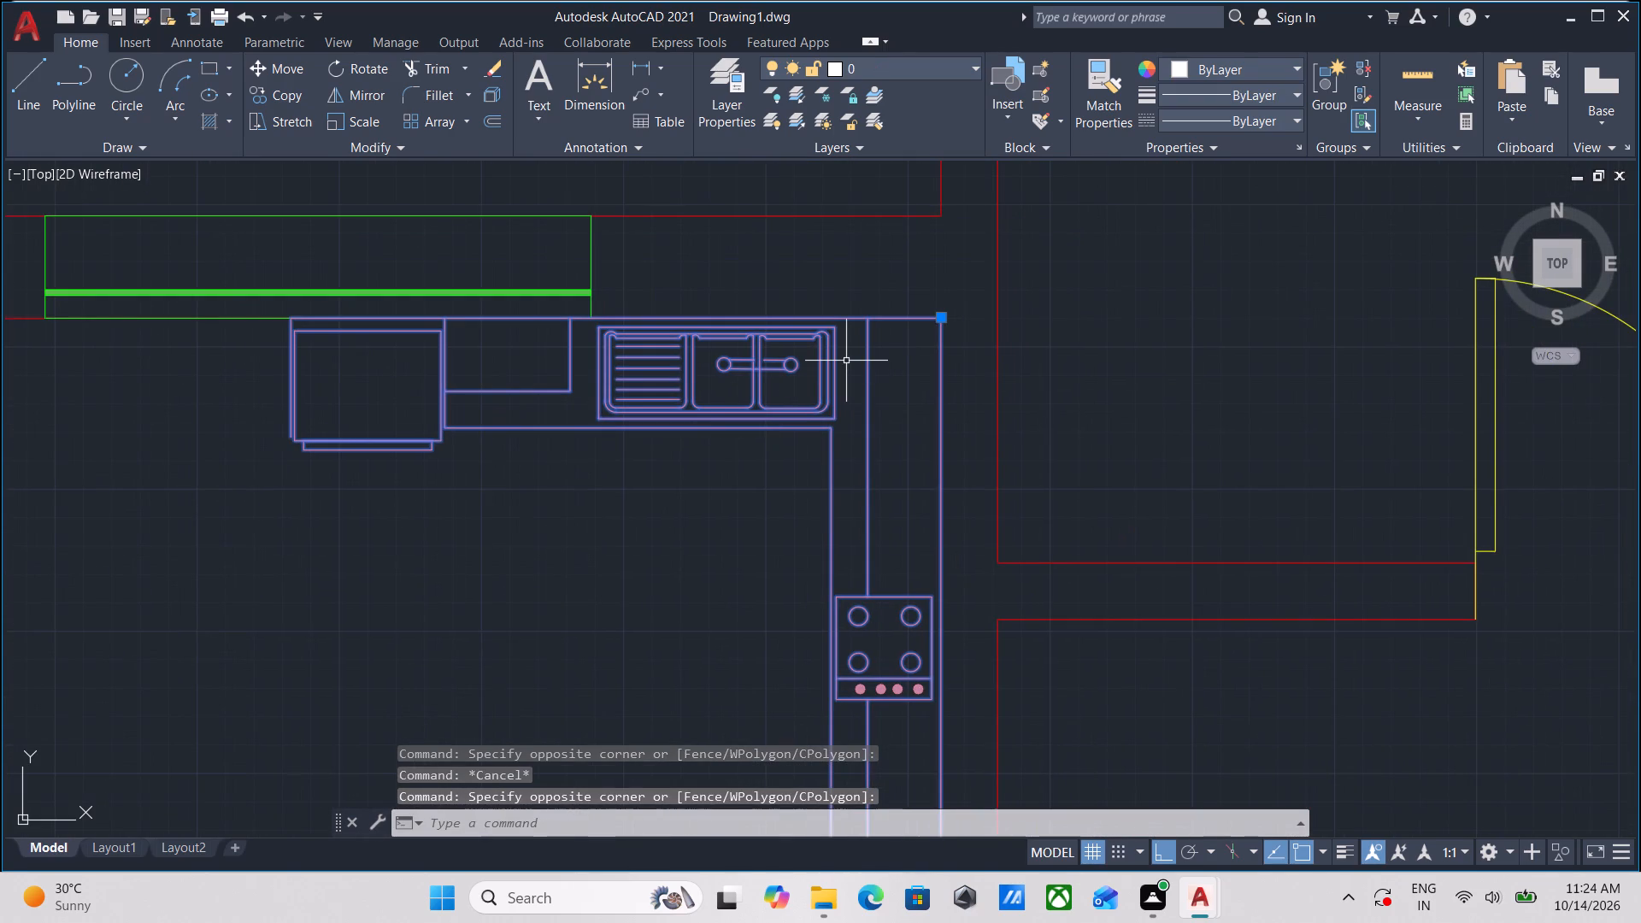
{"action": "key", "text": "m"}
{"action": "key", "text": "Return"}
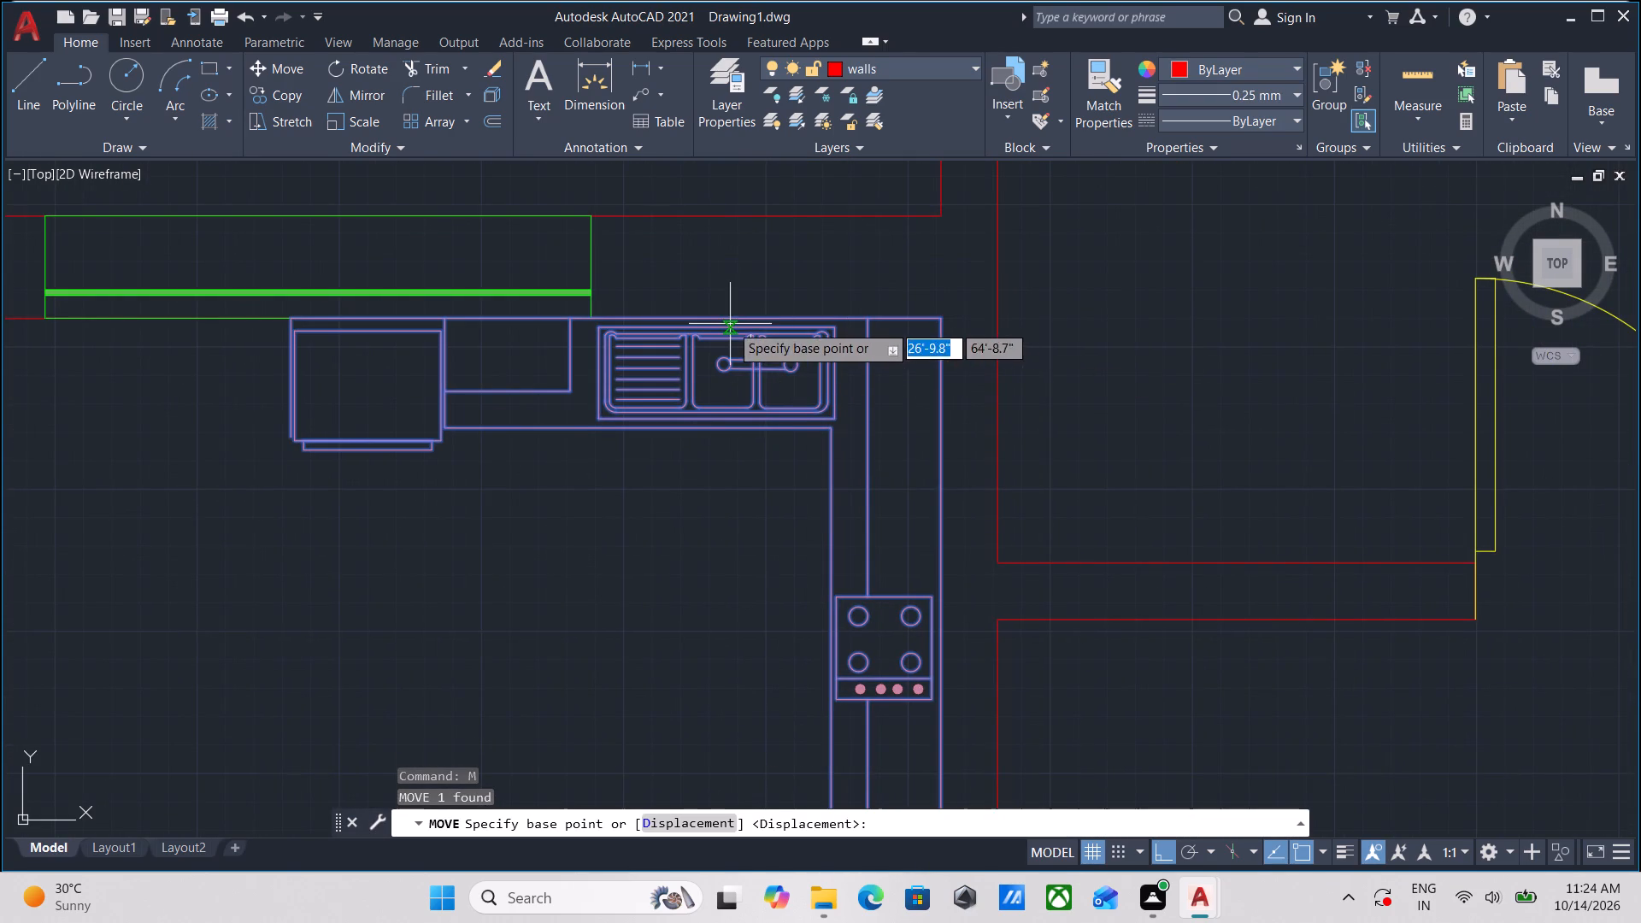
{"action": "scroll", "coordinate": [656, 325], "scroll_direction": "up", "scroll_amount": 2}
{"action": "left_click", "coordinate": [547, 296]}
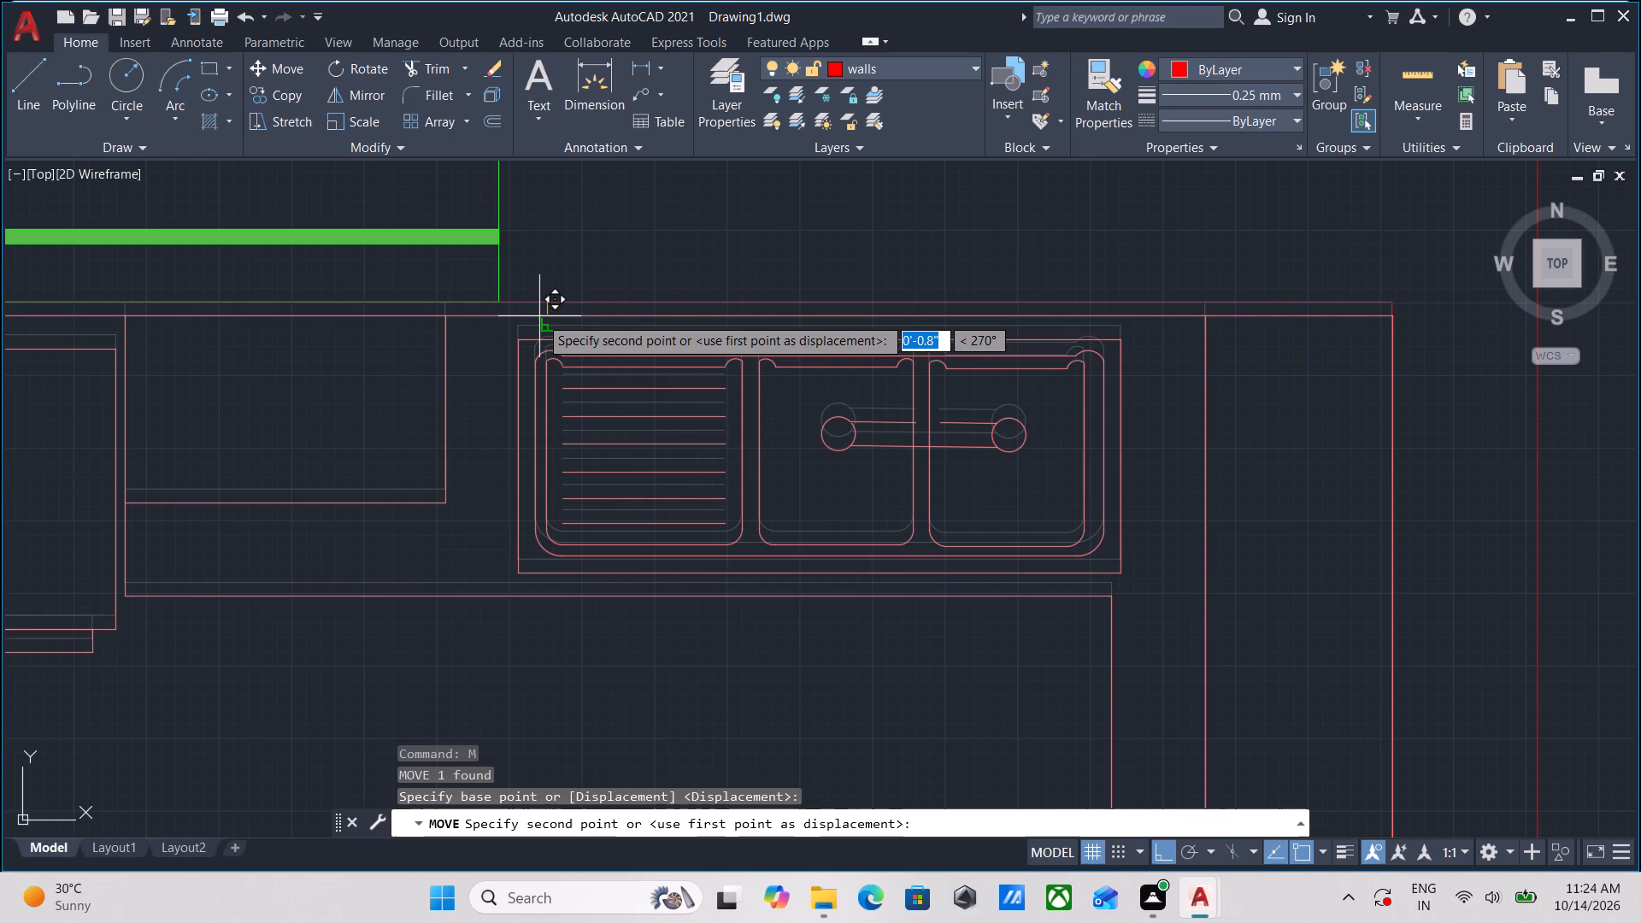
{"action": "left_click", "coordinate": [540, 315]}
{"action": "scroll", "coordinate": [648, 325], "scroll_direction": "down", "scroll_amount": 1}
{"action": "middle_click_drag", "start_coordinate": [733, 356], "coordinate": [751, 311]}
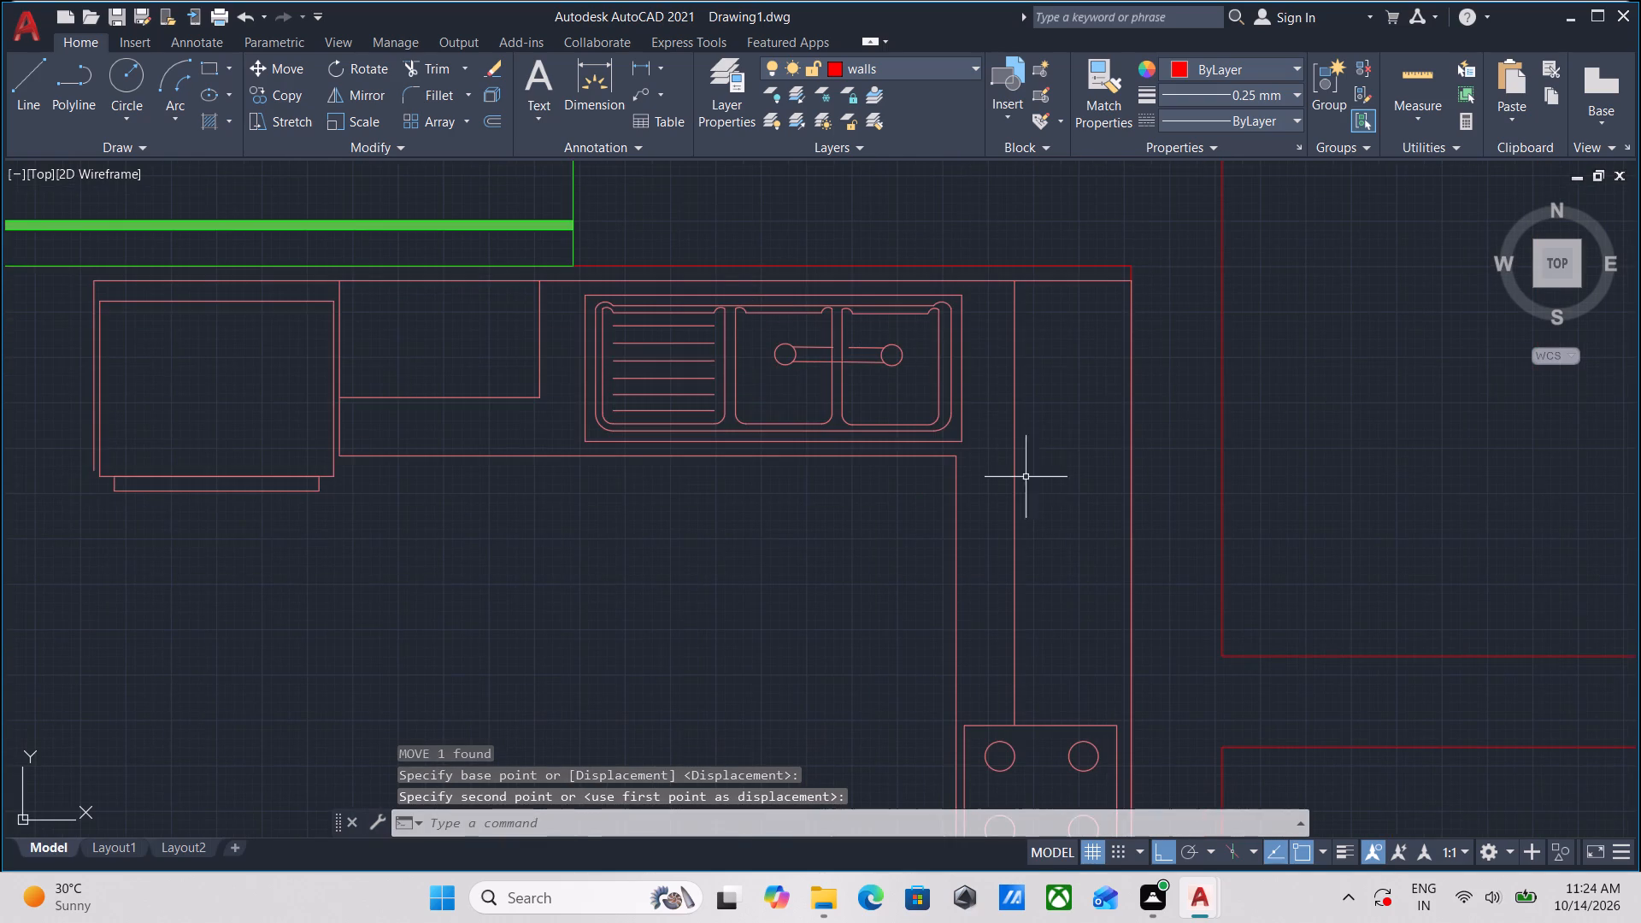
Move the kitchen counter slightly left, away from the room's right-hand wall.
{"action": "left_click", "coordinate": [1037, 509]}
{"action": "left_click", "coordinate": [939, 505]}
{"action": "scroll", "coordinate": [1137, 516], "scroll_direction": "down", "scroll_amount": 1}
{"action": "middle_click_drag", "start_coordinate": [1127, 510], "coordinate": [1006, 328]}
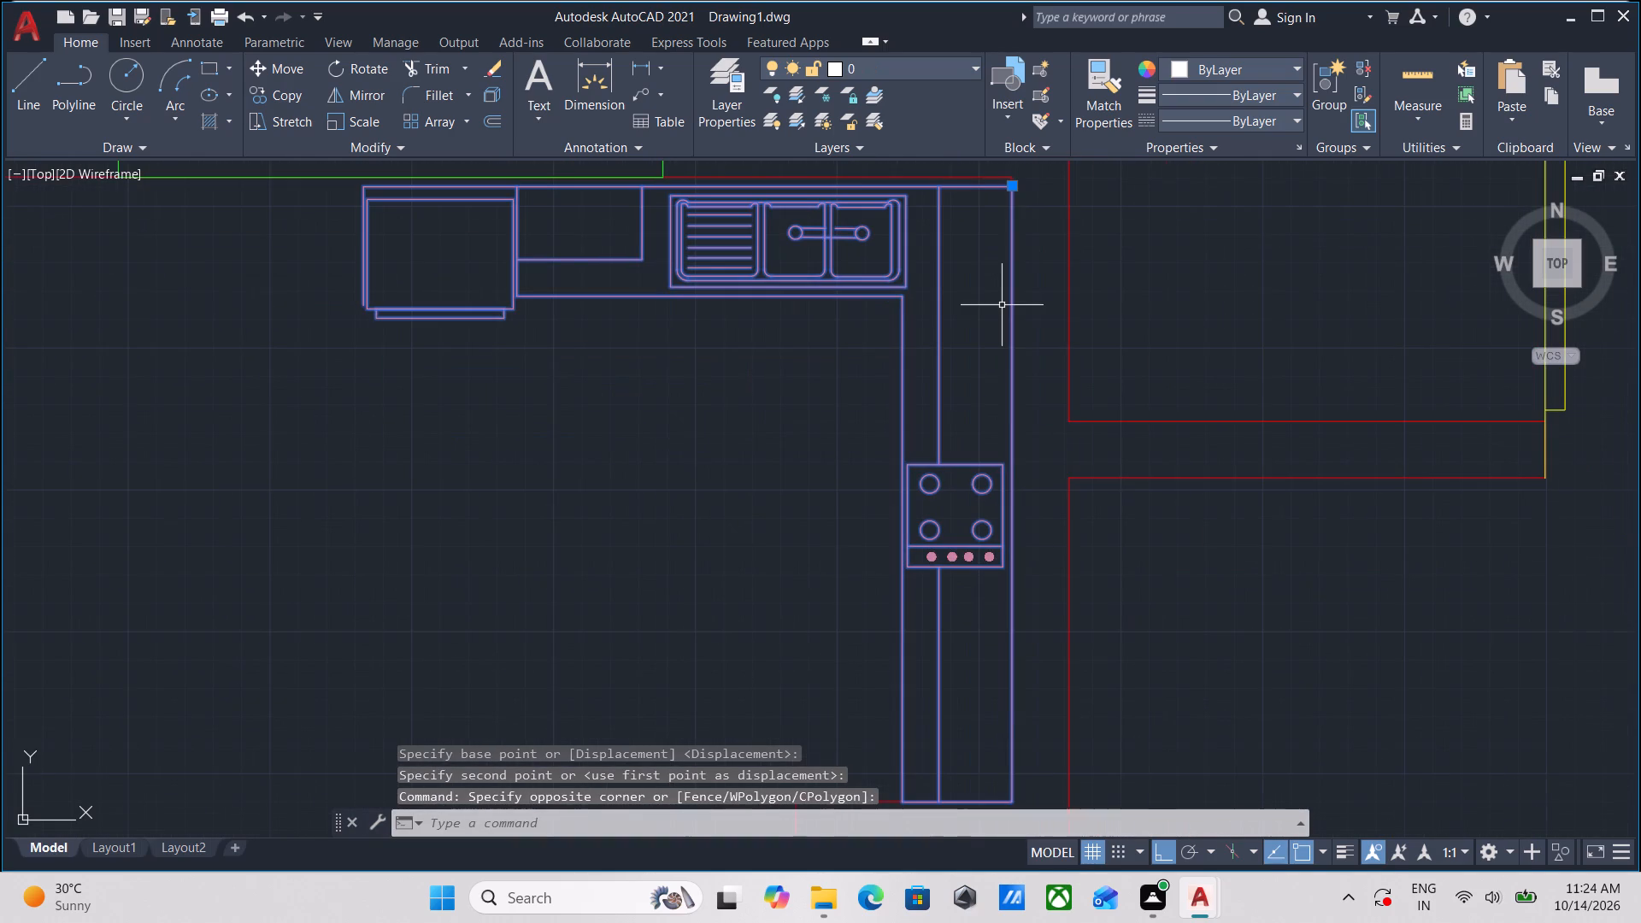
{"action": "key", "text": "m"}
{"action": "key", "text": "Return"}
{"action": "middle_click_drag", "start_coordinate": [1003, 464], "coordinate": [934, 226]}
{"action": "scroll", "coordinate": [935, 485], "scroll_direction": "up", "scroll_amount": 1}
{"action": "left_click", "coordinate": [944, 465]}
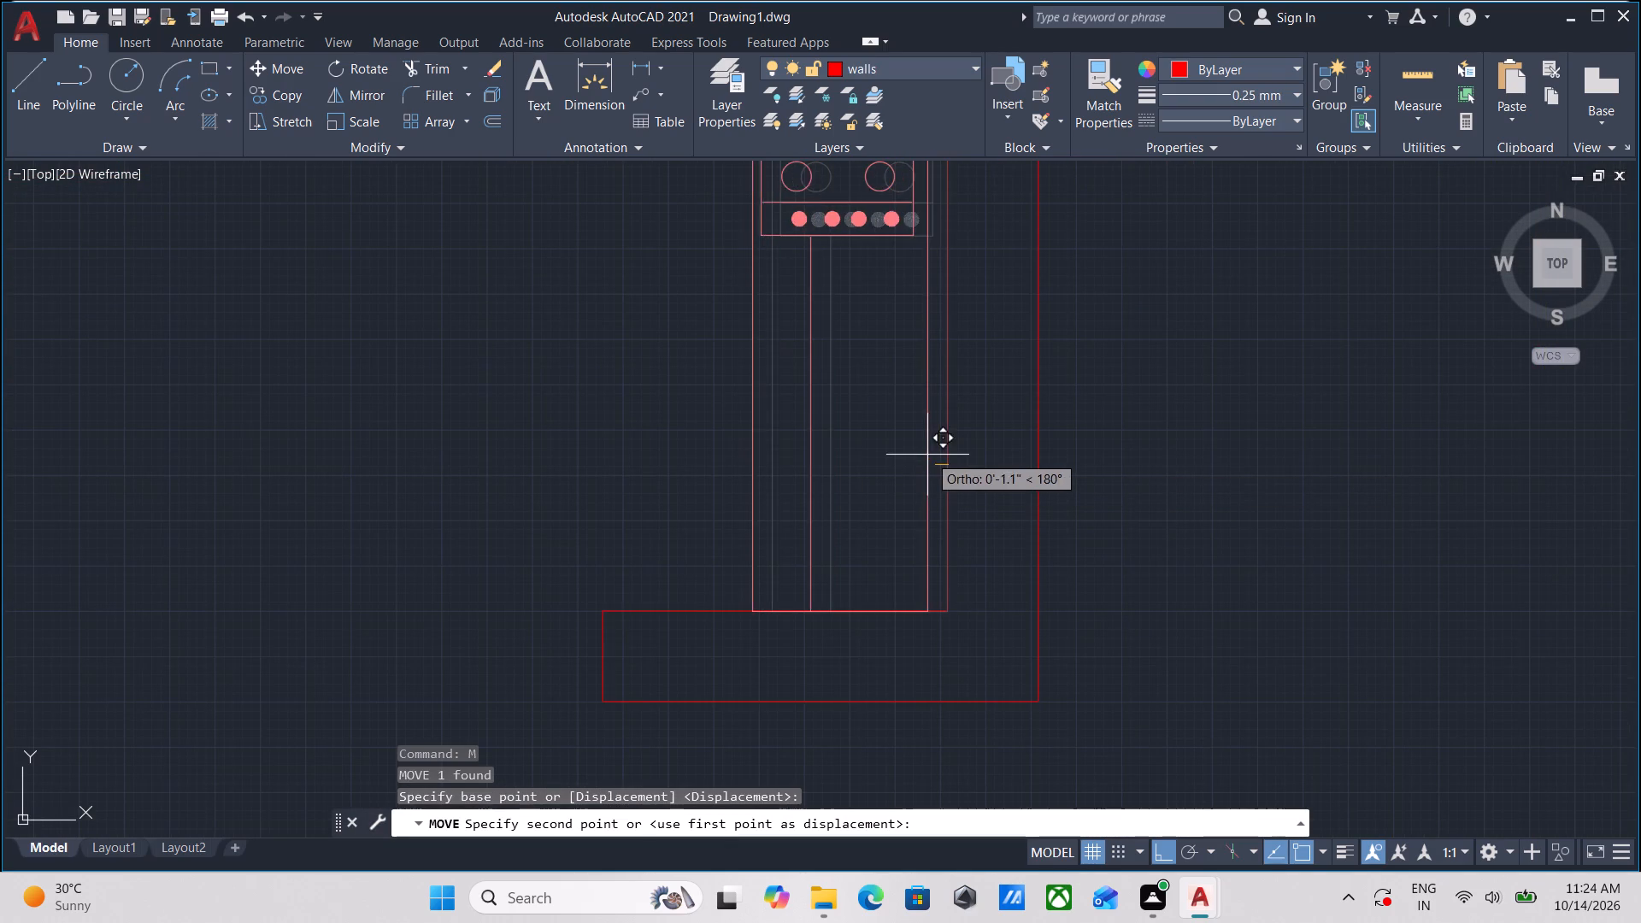
{"action": "left_click", "coordinate": [937, 455]}
{"action": "scroll", "coordinate": [844, 421], "scroll_direction": "down", "scroll_amount": 3}
{"action": "middle_click_drag", "start_coordinate": [862, 476], "coordinate": [893, 556]}
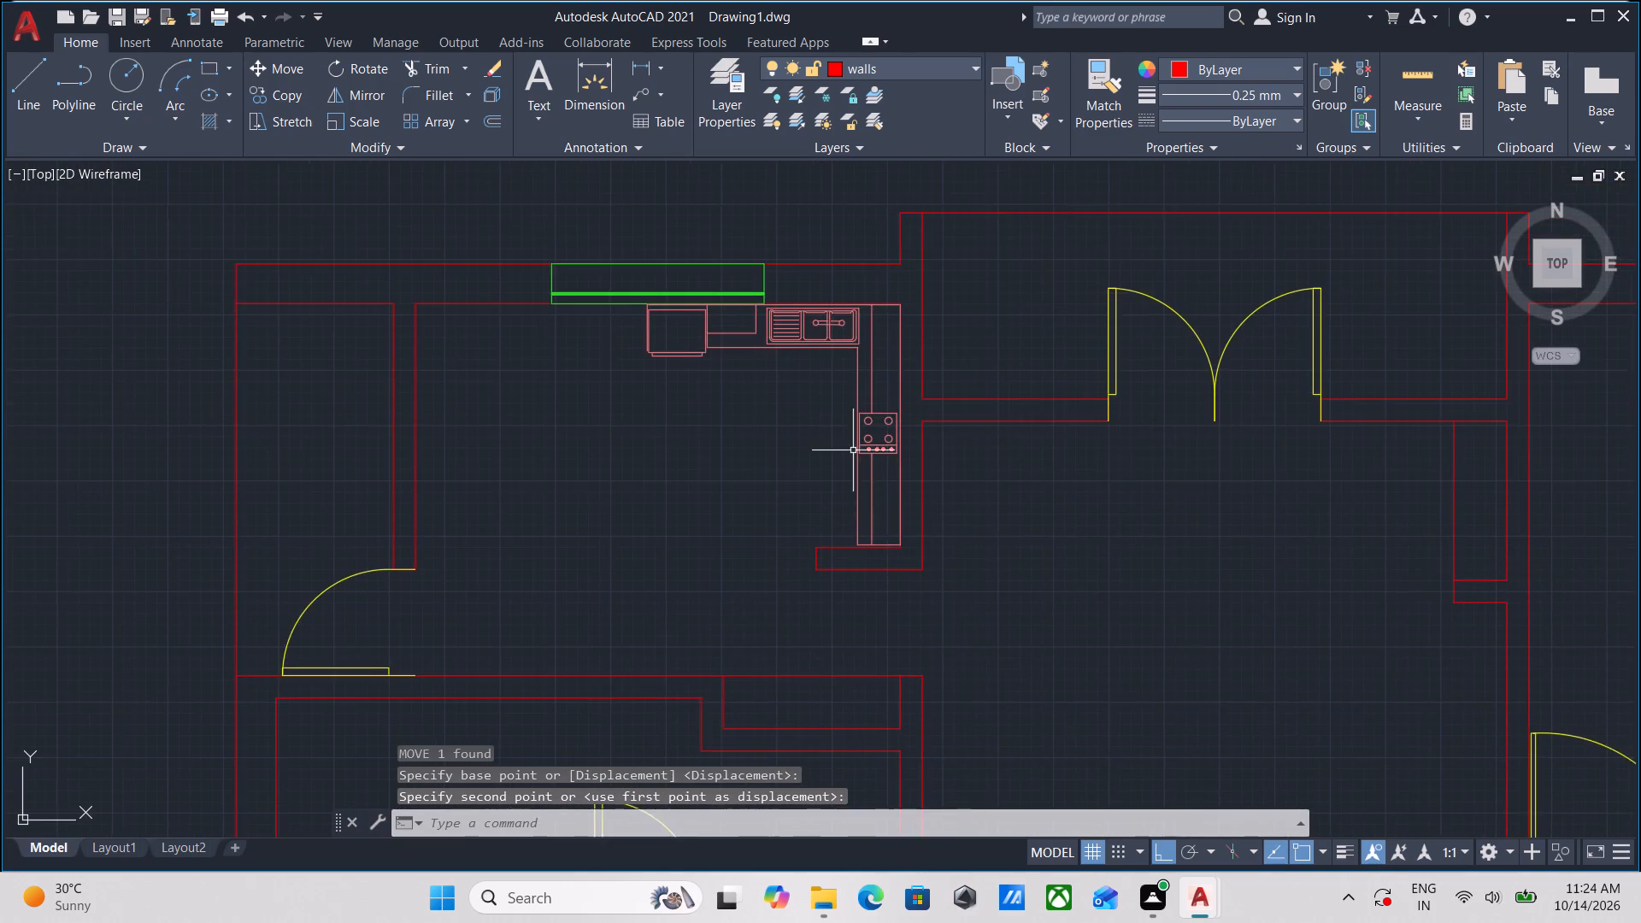
Examine the placed kitchen counter against its walls and the surrounding rooms of the floor plan.
{"action": "scroll", "coordinate": [850, 450], "scroll_direction": "up", "scroll_amount": 2}
{"action": "middle_click_drag", "start_coordinate": [653, 394], "coordinate": [707, 597]}
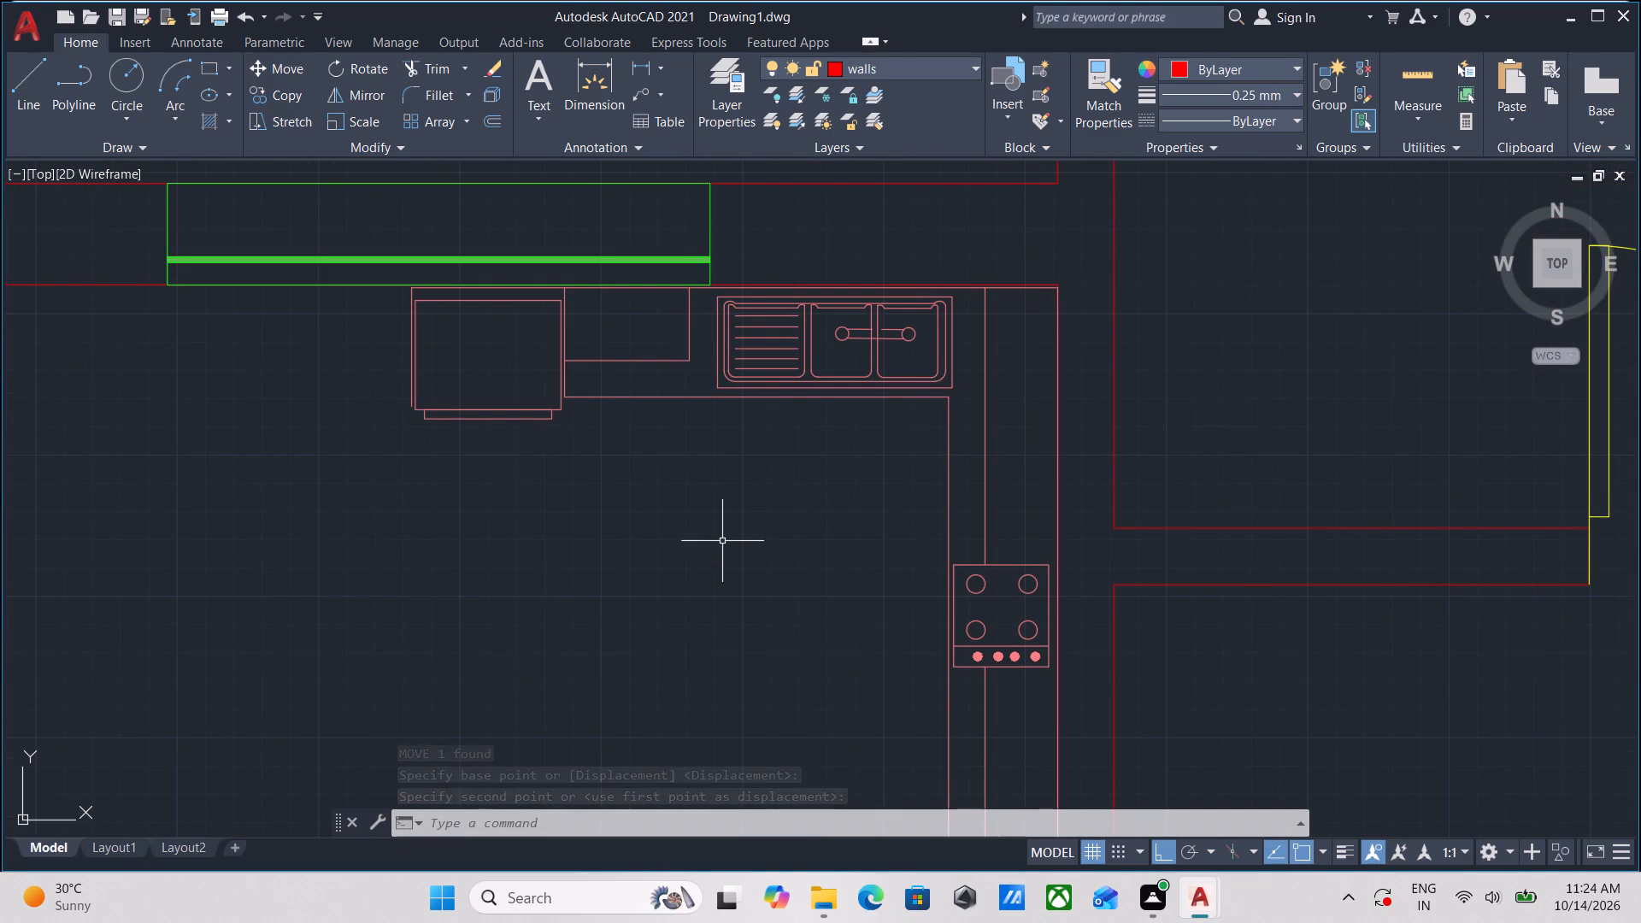
{"action": "scroll", "coordinate": [755, 500], "scroll_direction": "down", "scroll_amount": 2}
{"action": "middle_click_drag", "start_coordinate": [756, 500], "coordinate": [804, 452]}
{"action": "middle_click_drag", "start_coordinate": [670, 473], "coordinate": [723, 506]}
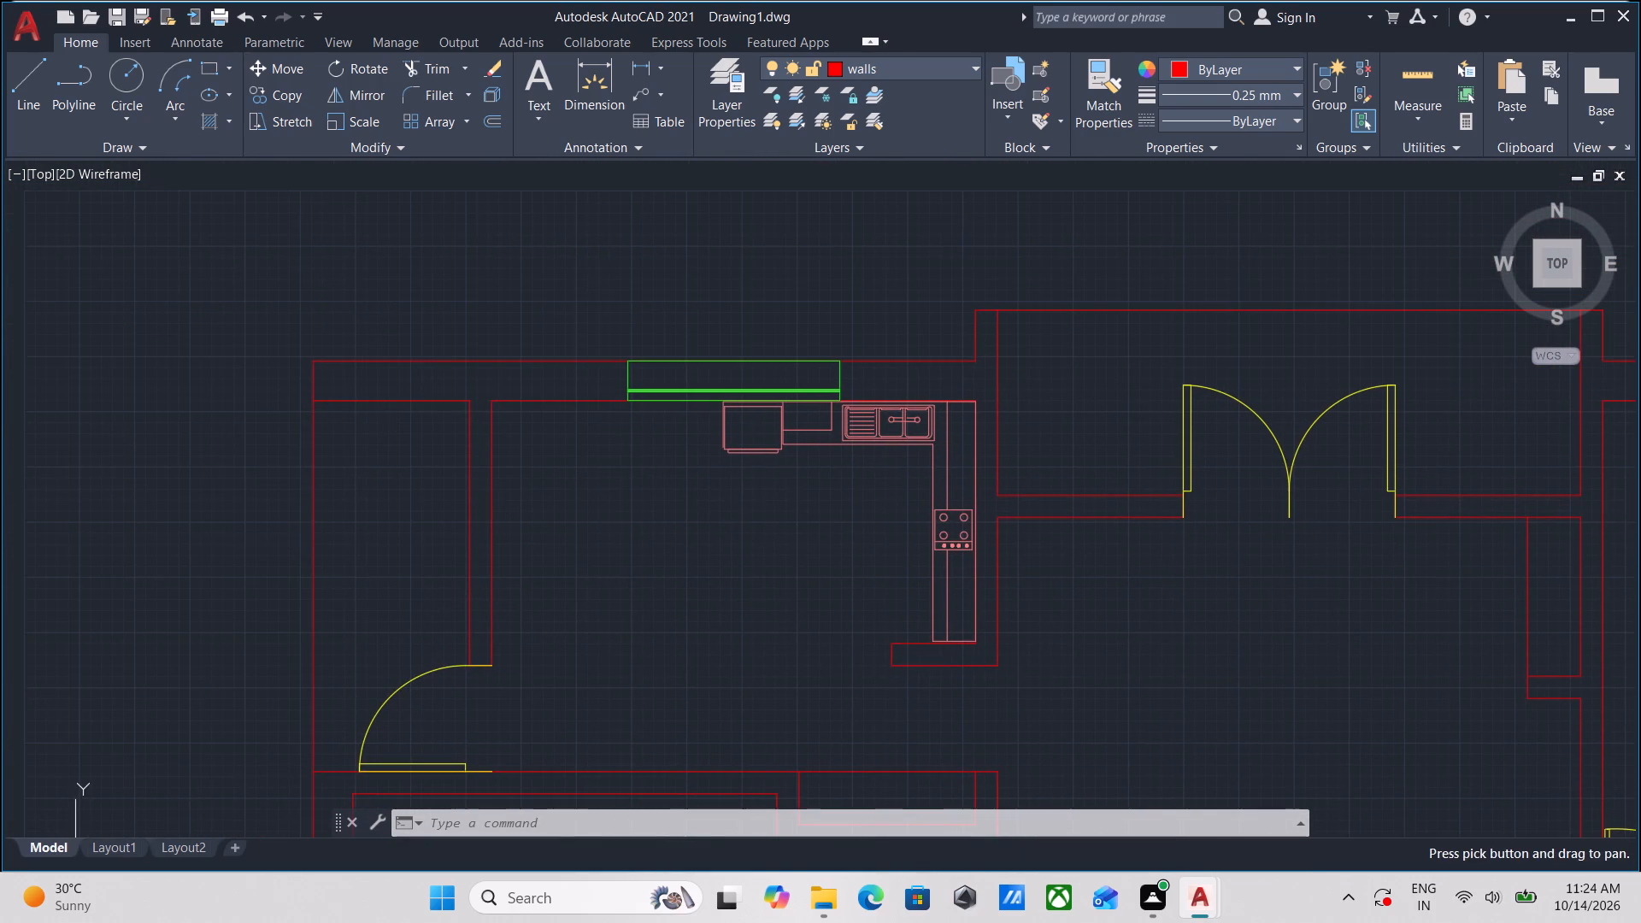
{"action": "middle_click_drag", "start_coordinate": [746, 492], "coordinate": [773, 435]}
{"action": "middle_click_drag", "start_coordinate": [779, 431], "coordinate": [909, 408]}
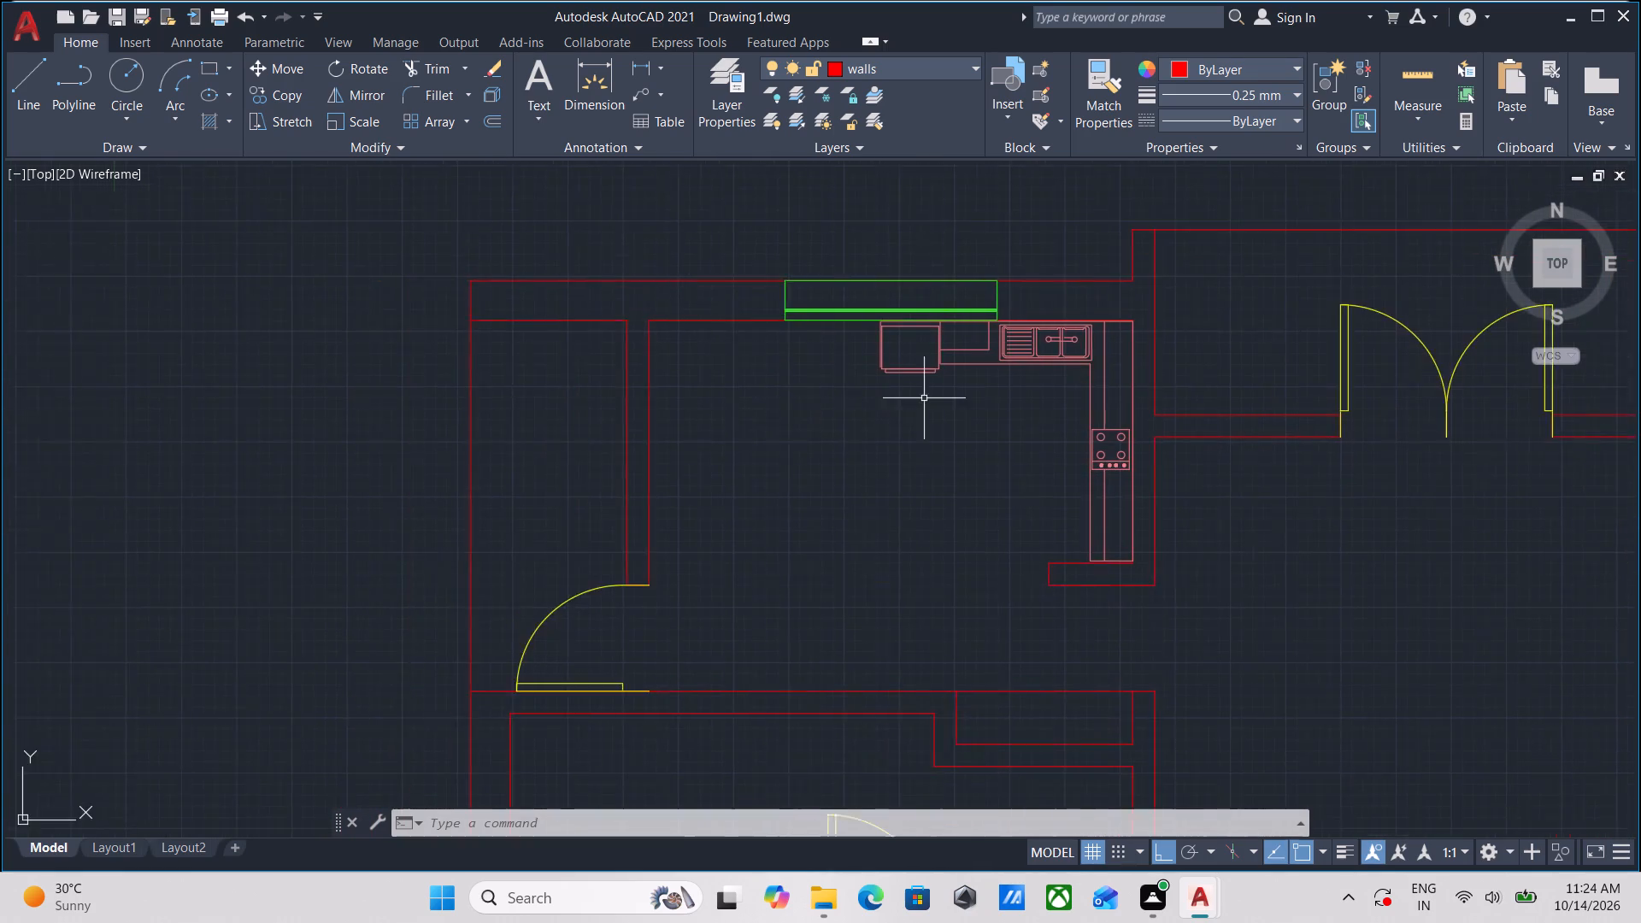
{"action": "scroll", "coordinate": [923, 399], "scroll_direction": "down", "scroll_amount": 3}
{"action": "scroll", "coordinate": [918, 455], "scroll_direction": "up", "scroll_amount": 2}
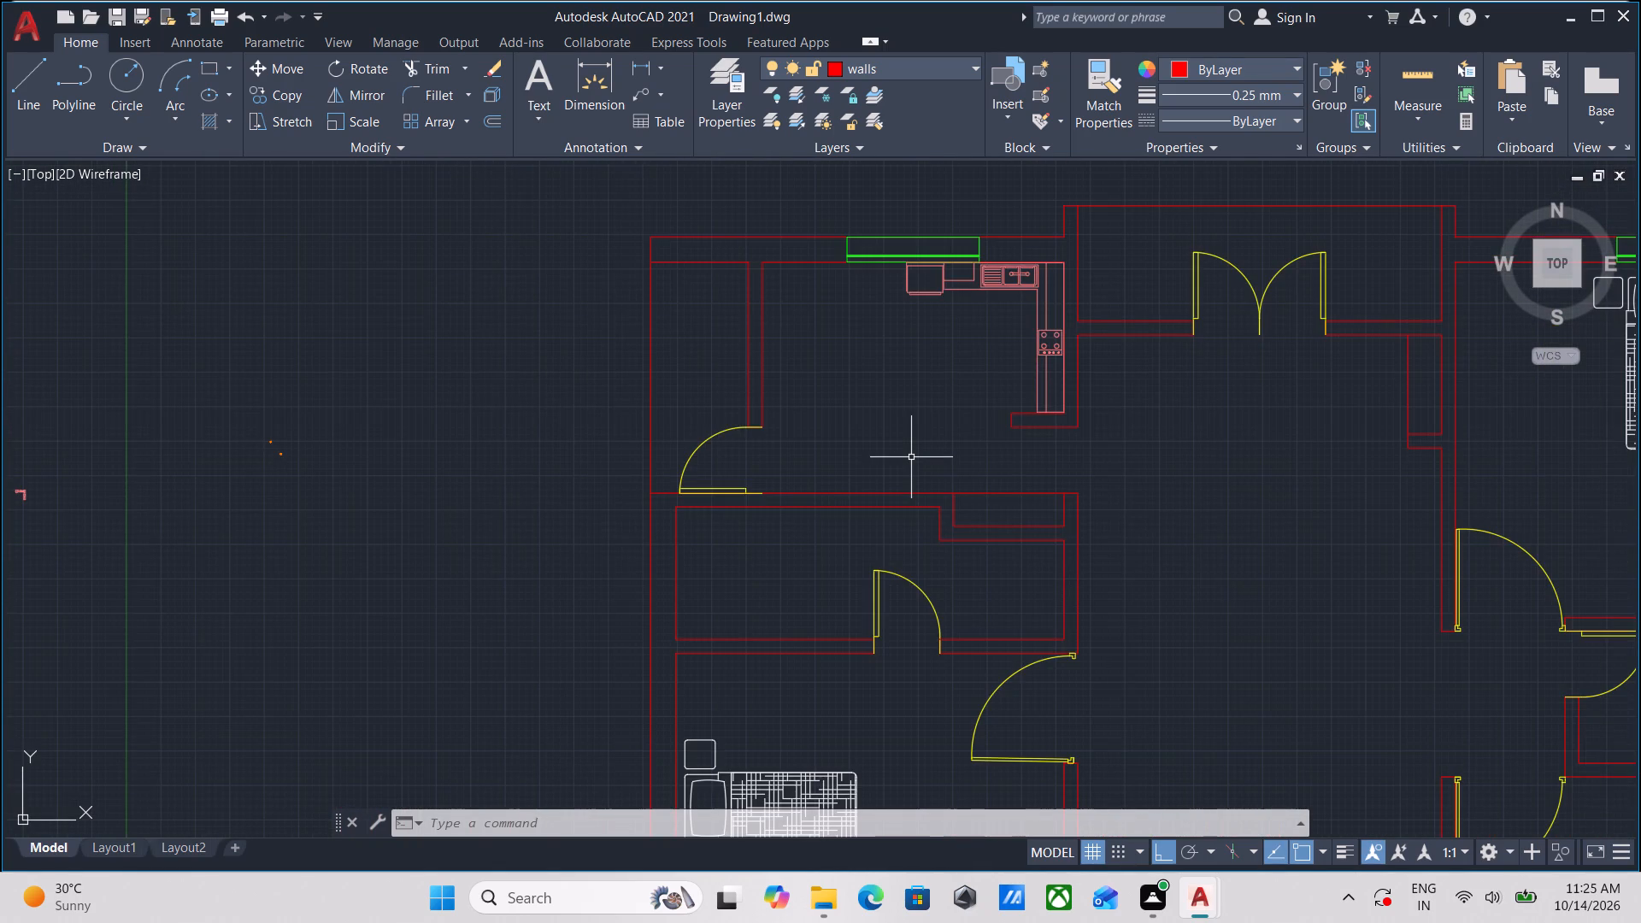
{"action": "scroll", "coordinate": [877, 414], "scroll_direction": "down", "scroll_amount": 1}
{"action": "middle_click_drag", "start_coordinate": [877, 414], "coordinate": [699, 408]}
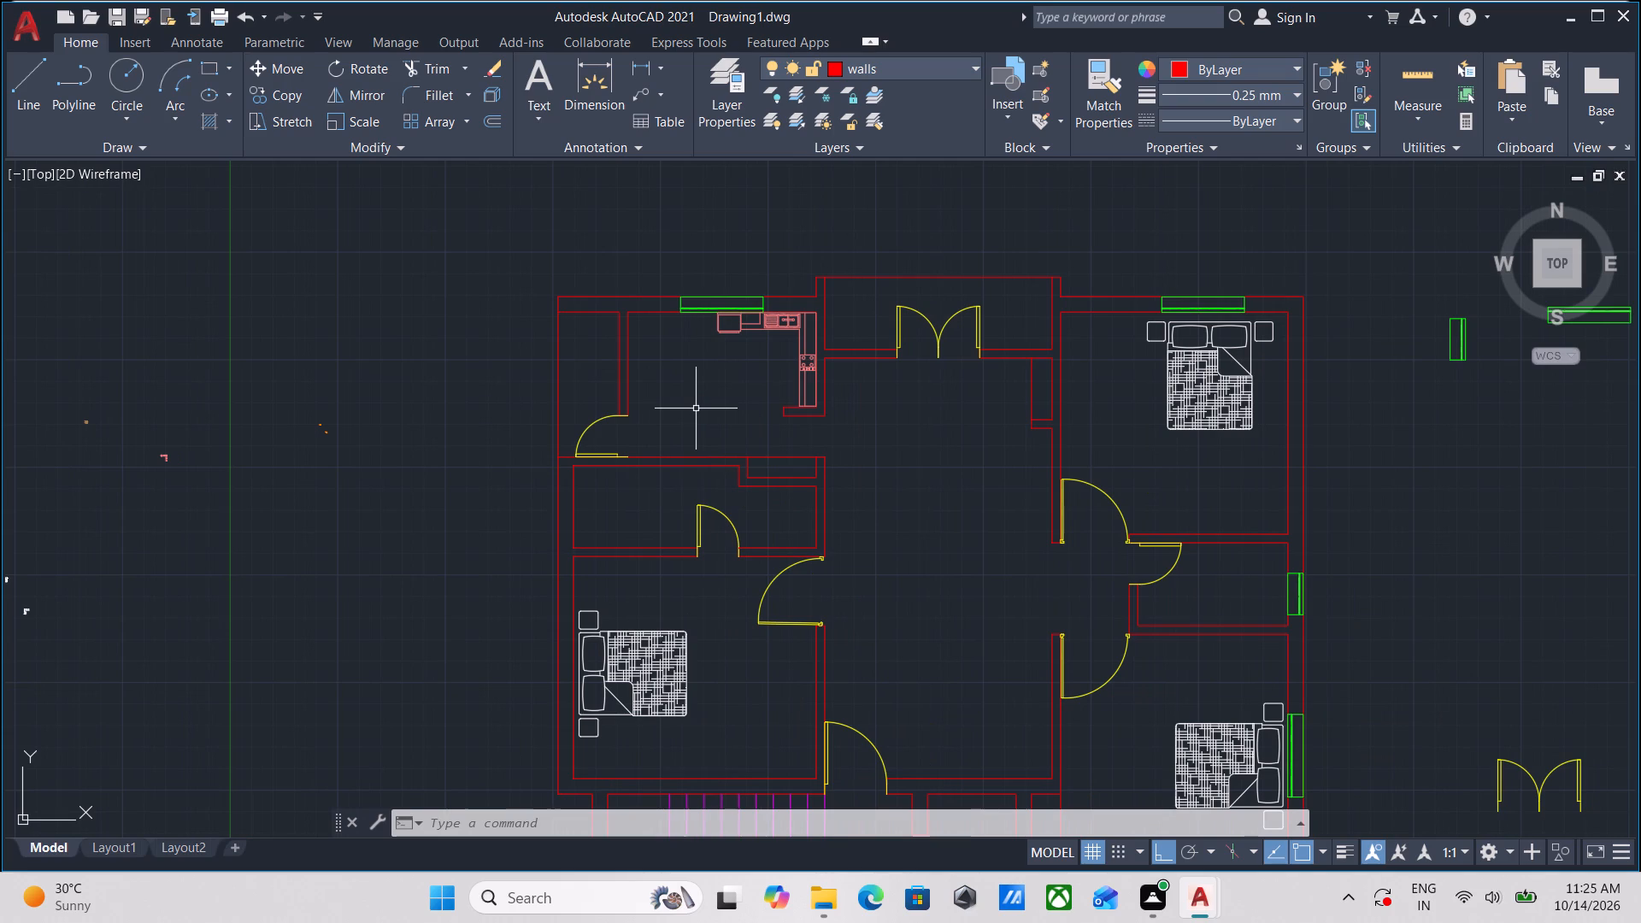
Copy the kitchen counter by its outer upper-right corner to the inner upper-right wall corner of the lower apartment's room just below the staircase.
{"action": "middle_click_drag", "start_coordinate": [710, 400], "coordinate": [711, 508]}
{"action": "scroll", "coordinate": [736, 456], "scroll_direction": "up", "scroll_amount": 2}
{"action": "left_click_drag", "start_coordinate": [832, 490], "coordinate": [826, 479]}
{"action": "left_click", "coordinate": [746, 398]}
{"action": "scroll", "coordinate": [767, 473], "scroll_direction": "up", "scroll_amount": 1}
{"action": "middle_click_drag", "start_coordinate": [767, 473], "coordinate": [769, 533]}
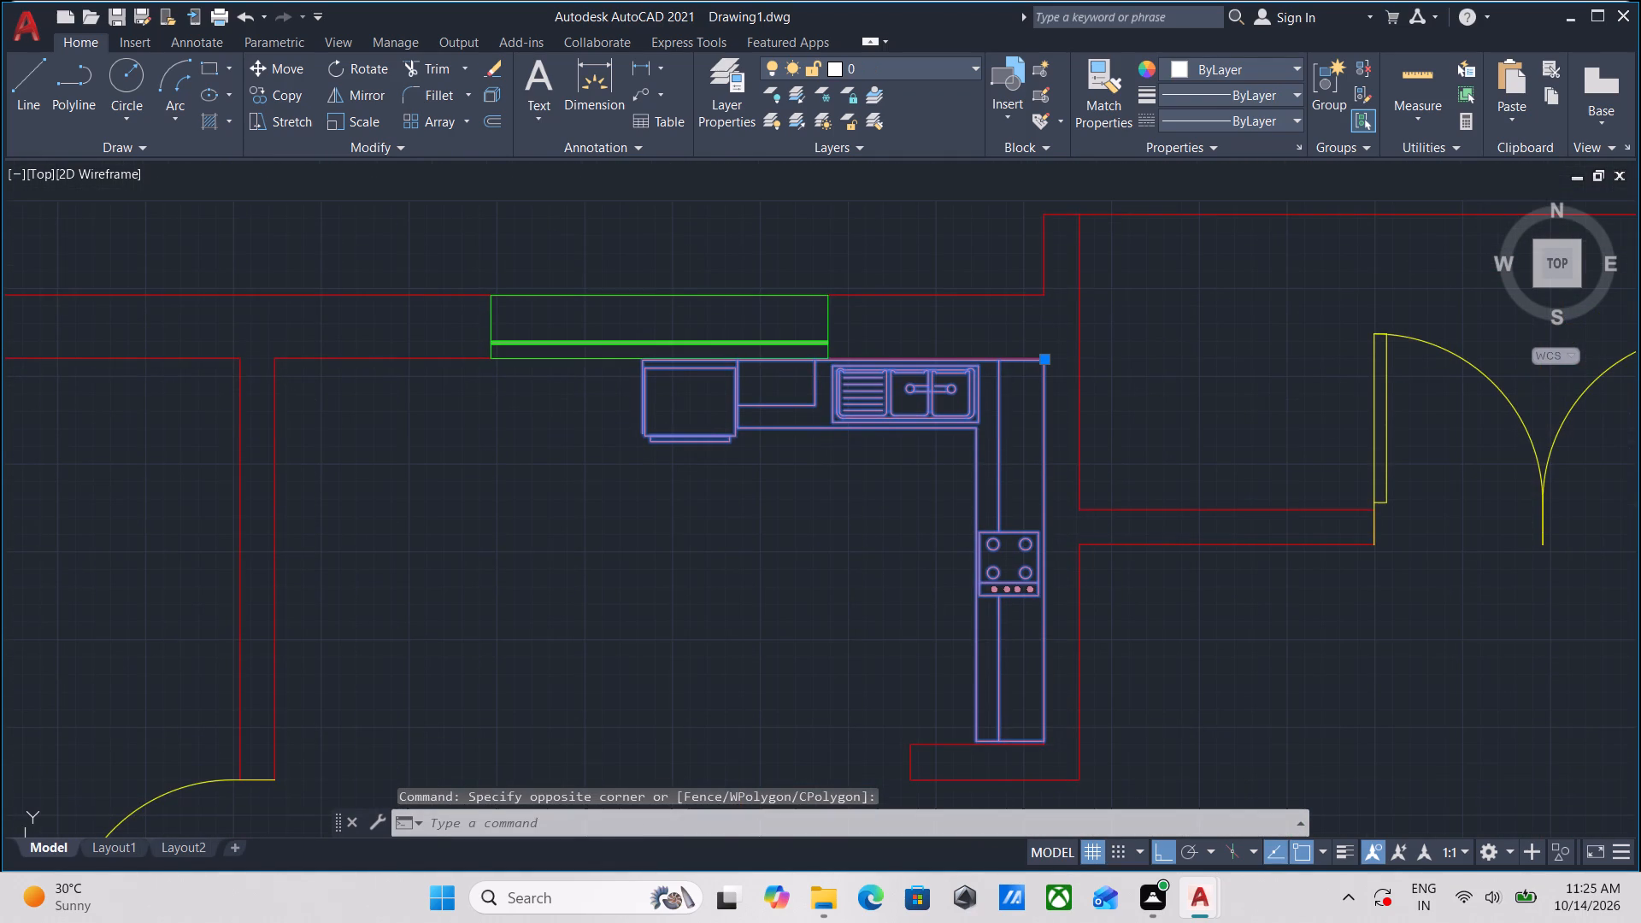
{"action": "type", "text": "CO"}
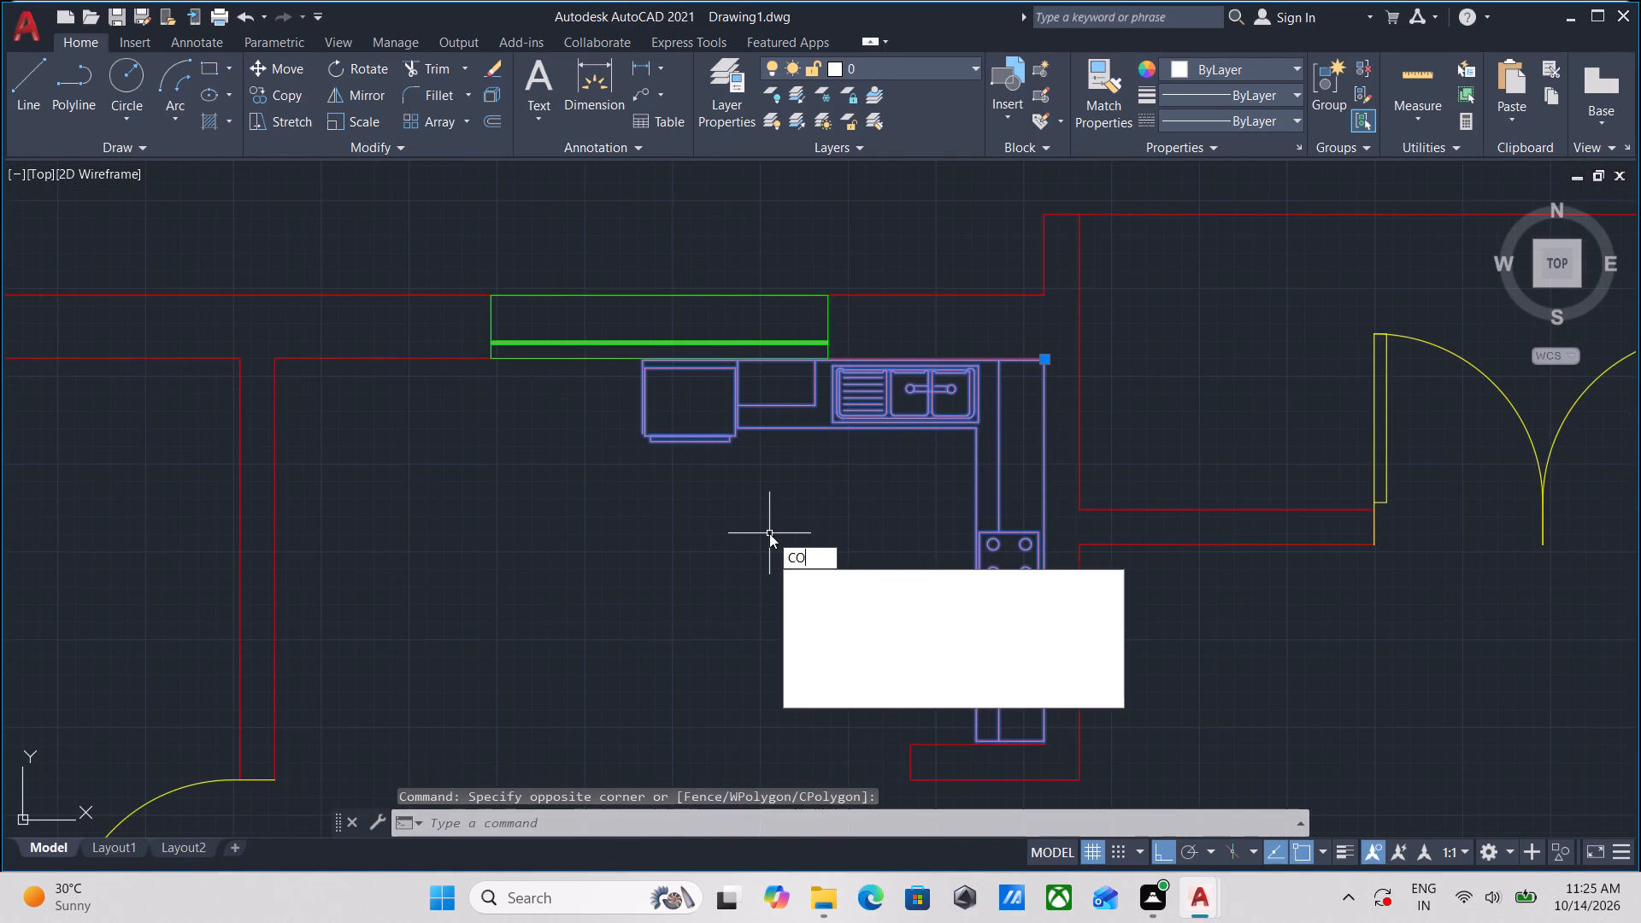
{"action": "key", "text": "Return"}
{"action": "scroll", "coordinate": [641, 373], "scroll_direction": "up", "scroll_amount": 4}
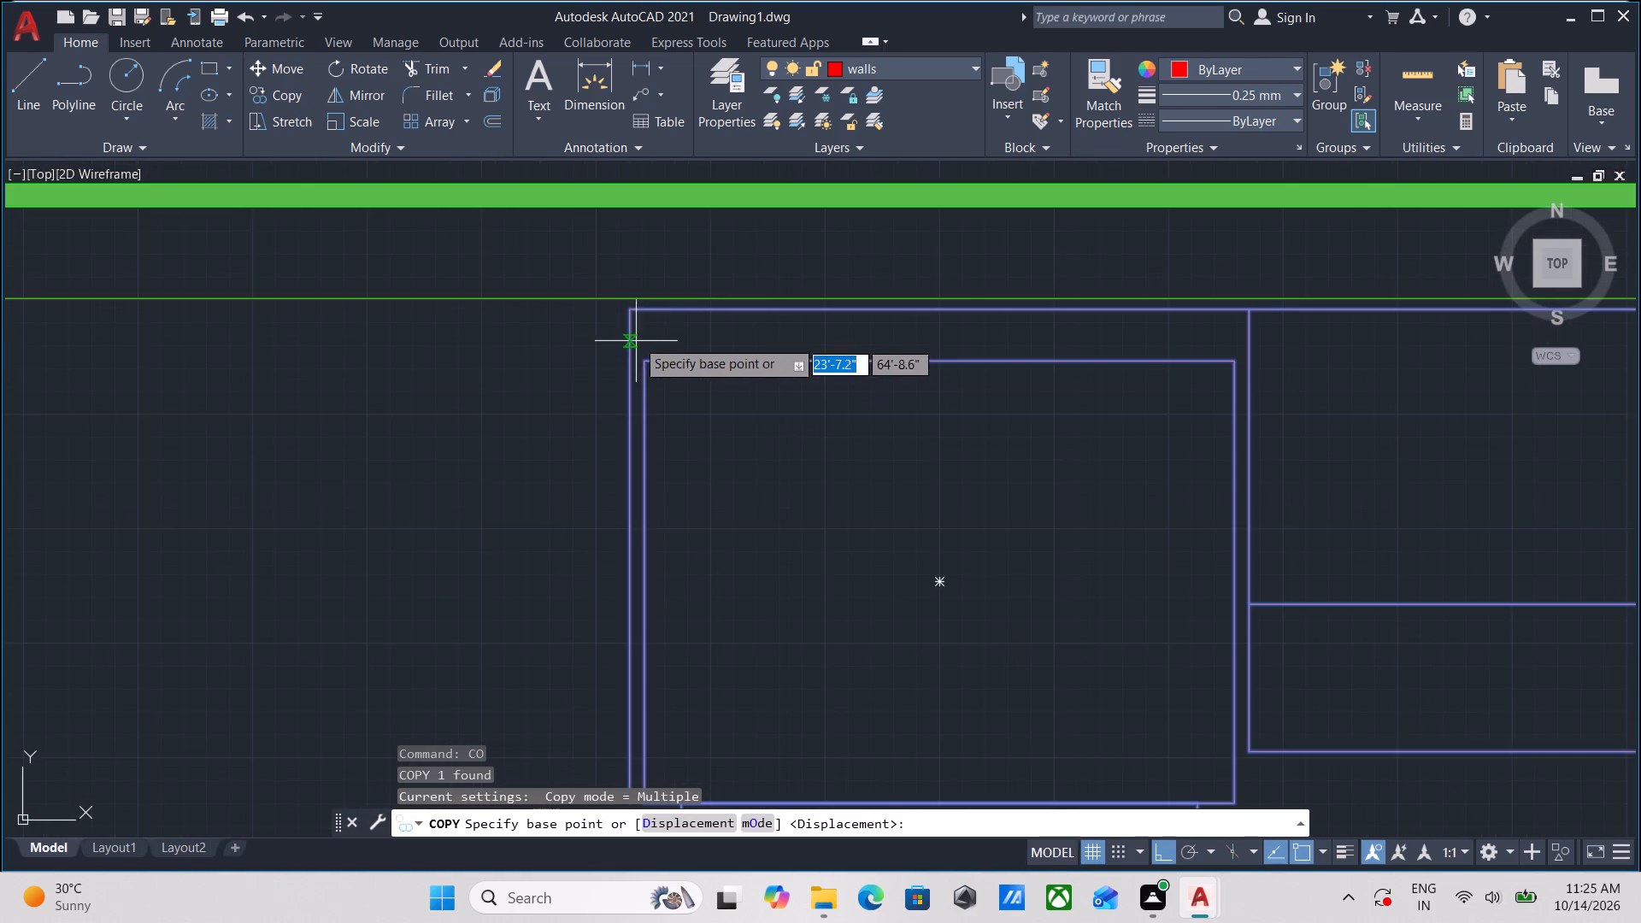
{"action": "scroll", "coordinate": [644, 356], "scroll_direction": "down", "scroll_amount": 3}
{"action": "scroll", "coordinate": [801, 371], "scroll_direction": "down", "scroll_amount": 1}
{"action": "middle_click_drag", "start_coordinate": [801, 371], "coordinate": [564, 369]}
{"action": "scroll", "coordinate": [854, 363], "scroll_direction": "up", "scroll_amount": 5}
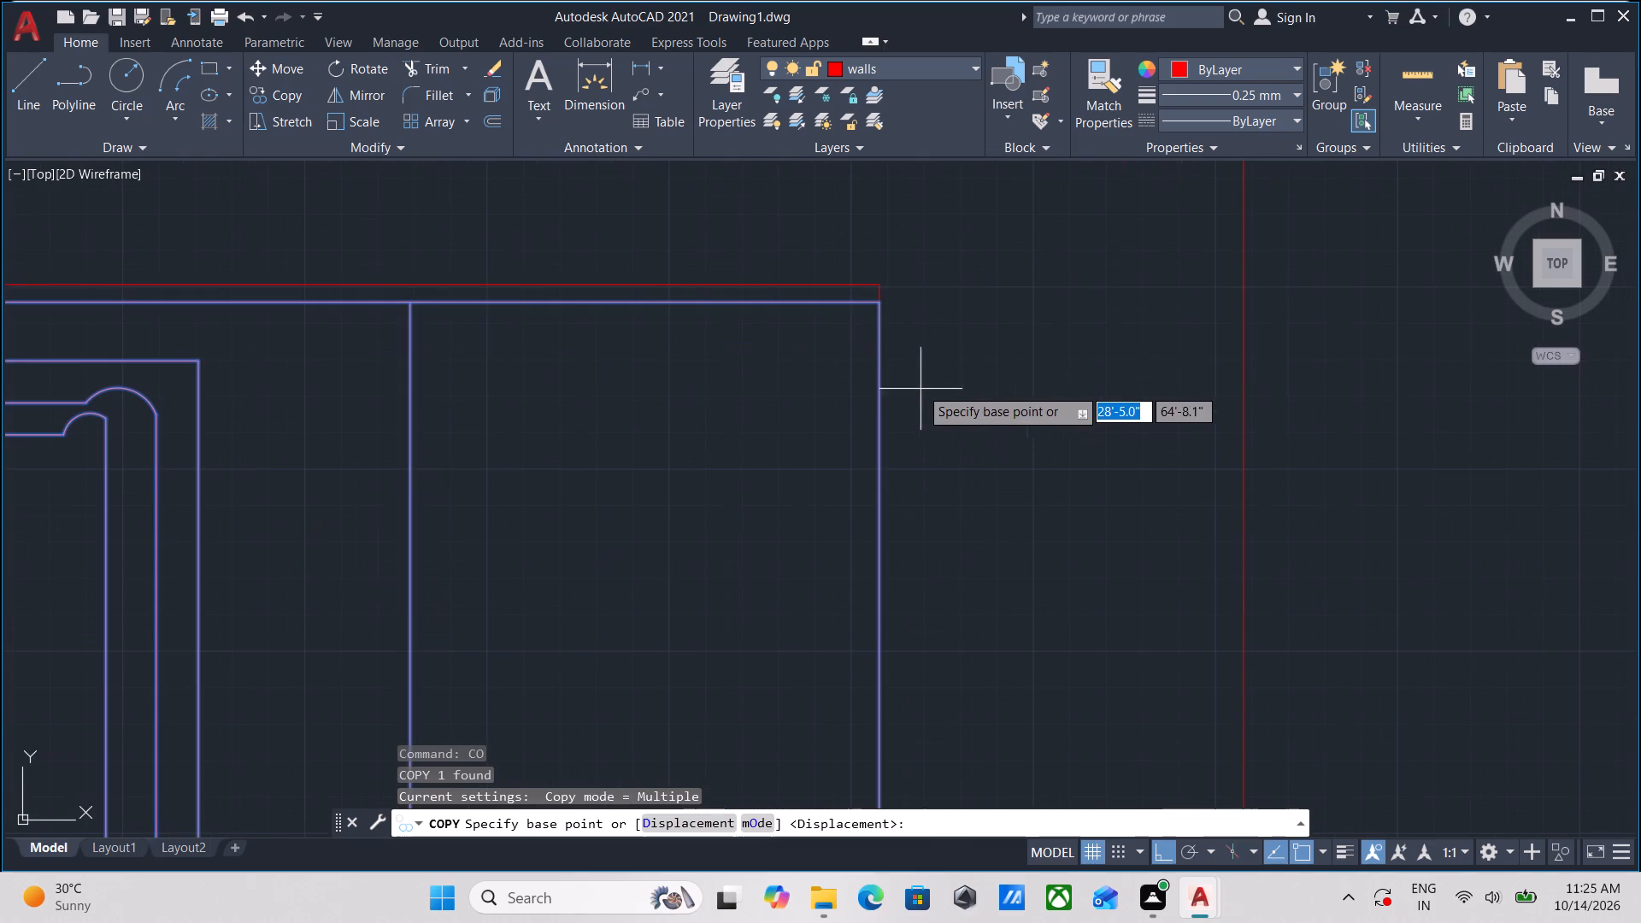
{"action": "left_click", "coordinate": [878, 298]}
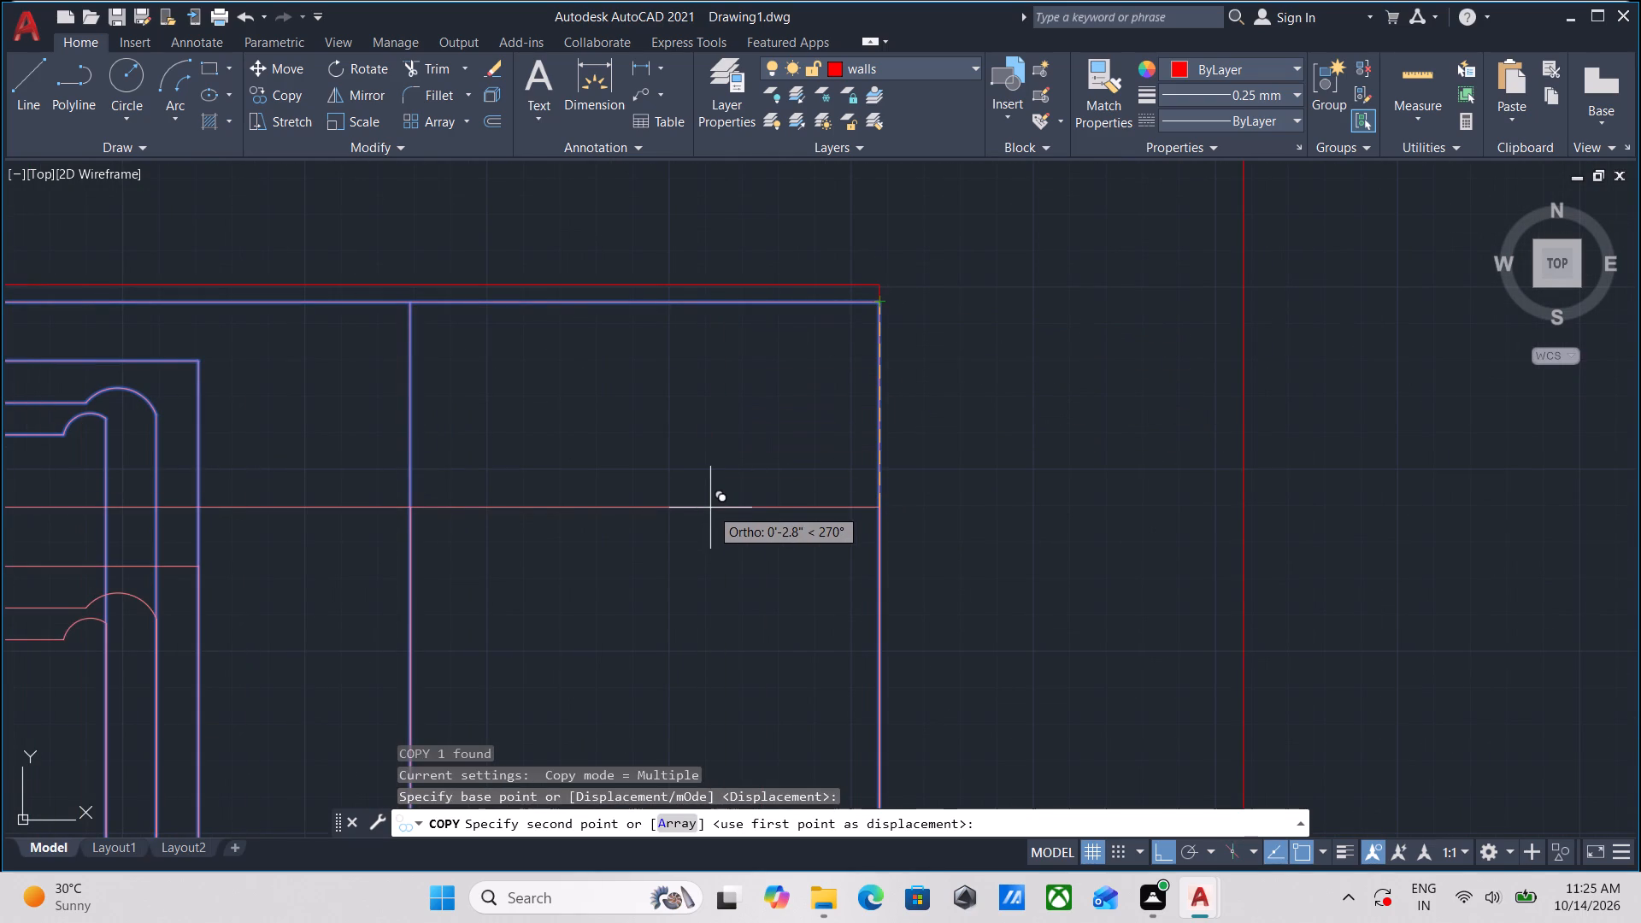
{"action": "key", "text": "F8"}
{"action": "scroll", "coordinate": [698, 525], "scroll_direction": "down", "scroll_amount": 2}
{"action": "middle_click_drag", "start_coordinate": [662, 560], "coordinate": [656, 350]}
{"action": "middle_click_drag", "start_coordinate": [554, 609], "coordinate": [580, 497]}
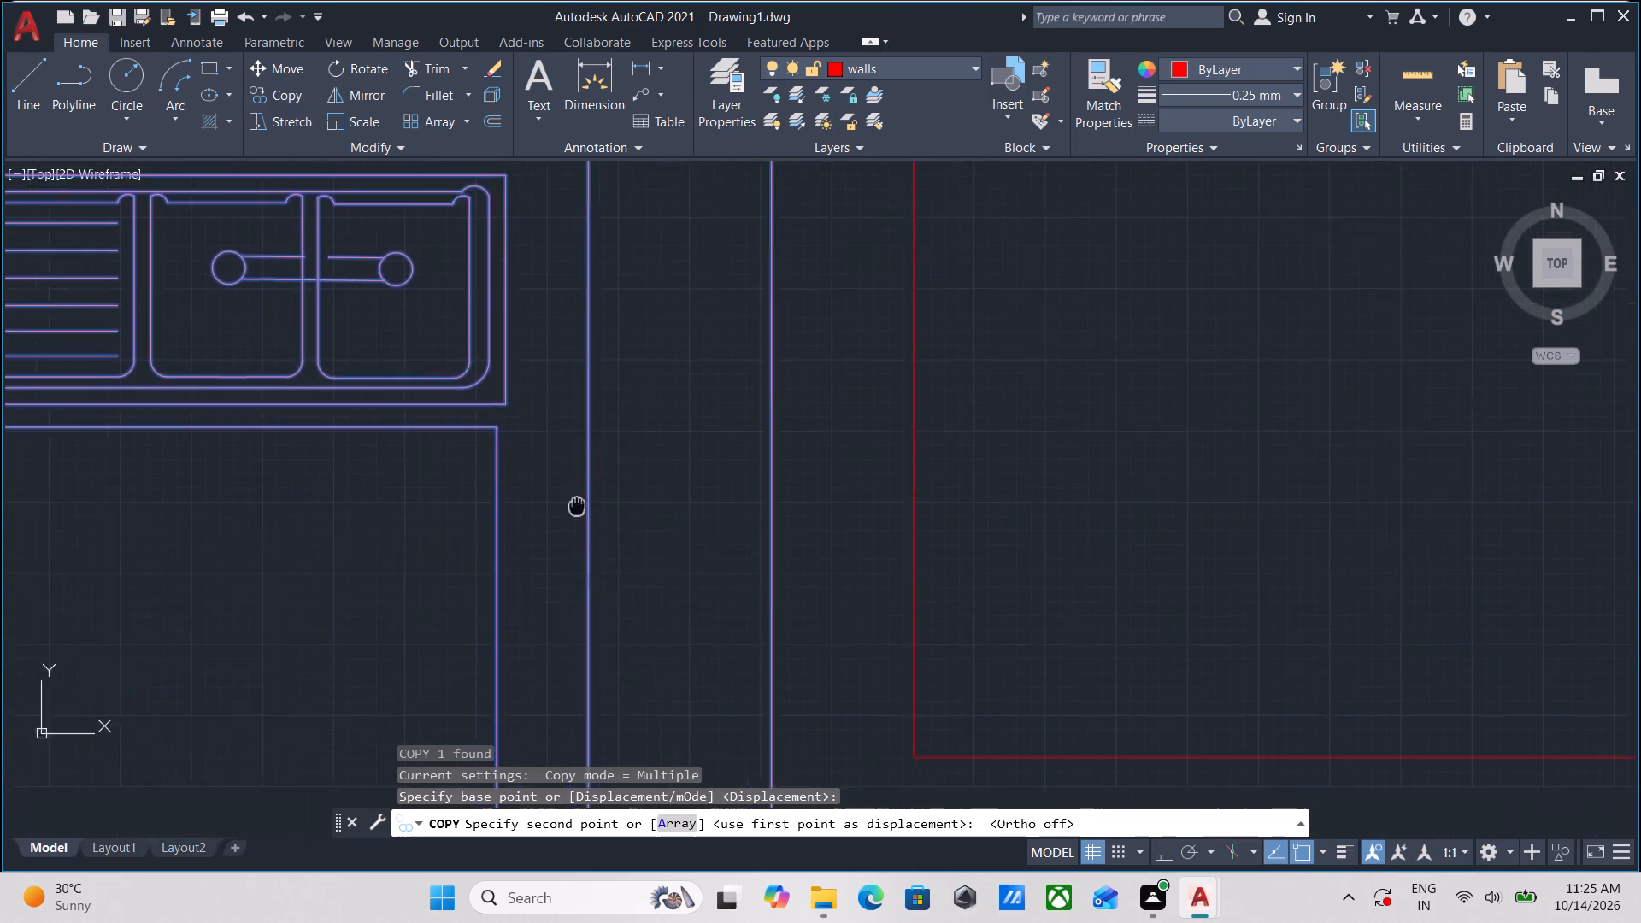
{"action": "middle_click_drag", "start_coordinate": [580, 497], "coordinate": [639, 315]}
{"action": "scroll", "coordinate": [622, 520], "scroll_direction": "down", "scroll_amount": 2}
{"action": "middle_click_drag", "start_coordinate": [622, 520], "coordinate": [701, 257]}
{"action": "scroll", "coordinate": [649, 450], "scroll_direction": "down", "scroll_amount": 2}
{"action": "middle_click_drag", "start_coordinate": [649, 450], "coordinate": [722, 250]}
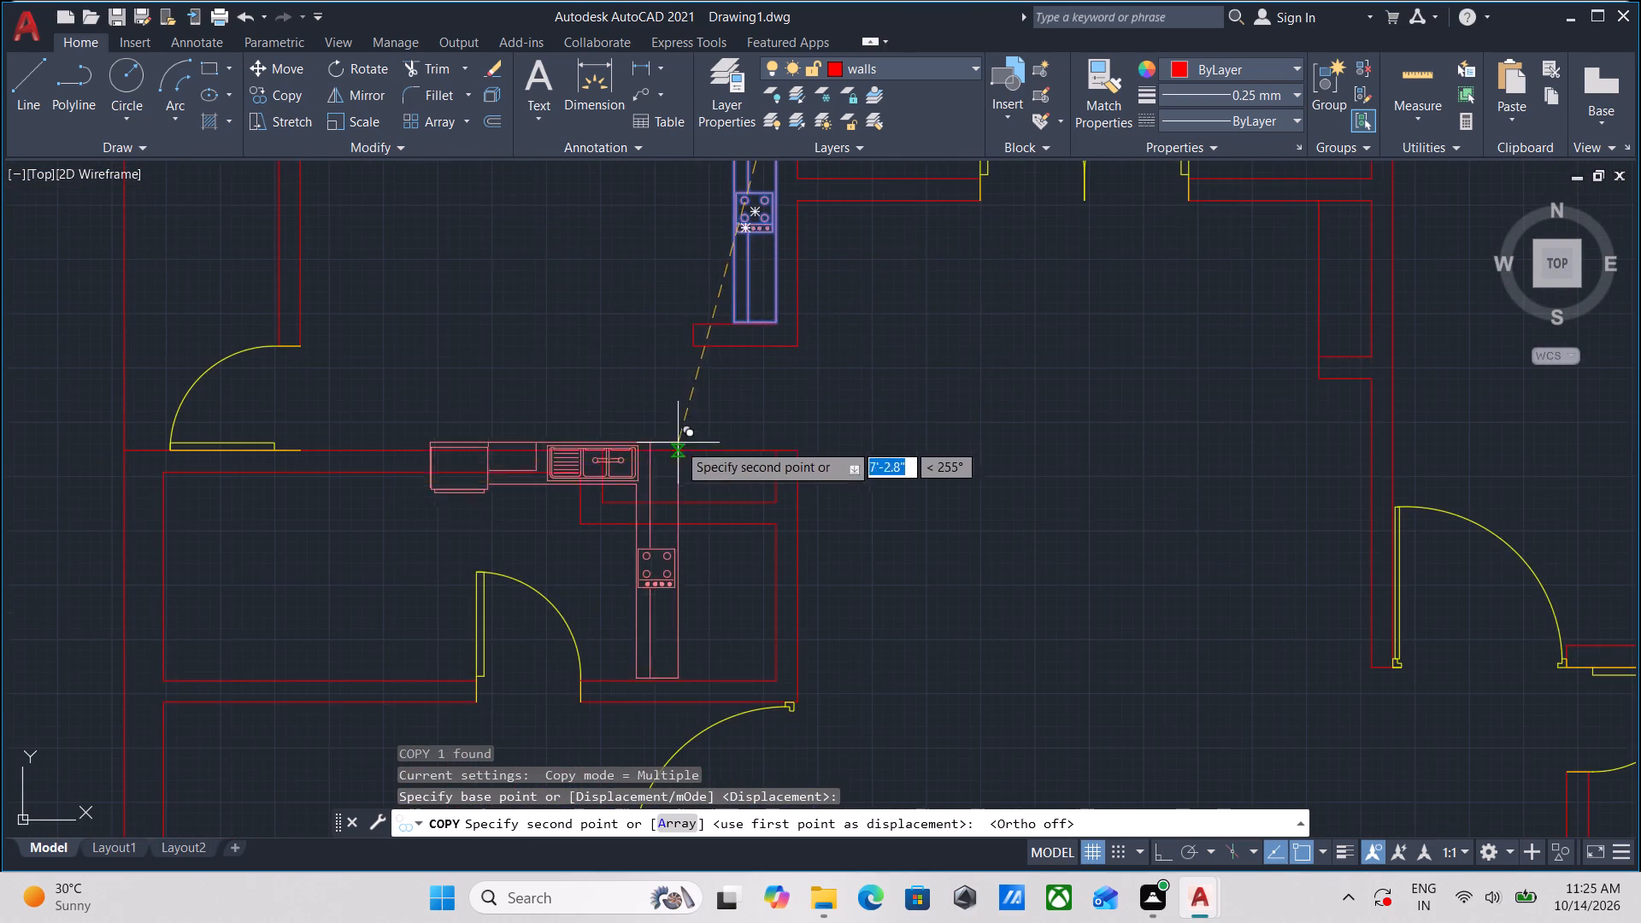
{"action": "middle_click_drag", "start_coordinate": [678, 443], "coordinate": [818, 172]}
{"action": "scroll", "coordinate": [780, 466], "scroll_direction": "down", "scroll_amount": 2}
{"action": "middle_click_drag", "start_coordinate": [780, 466], "coordinate": [768, 338]}
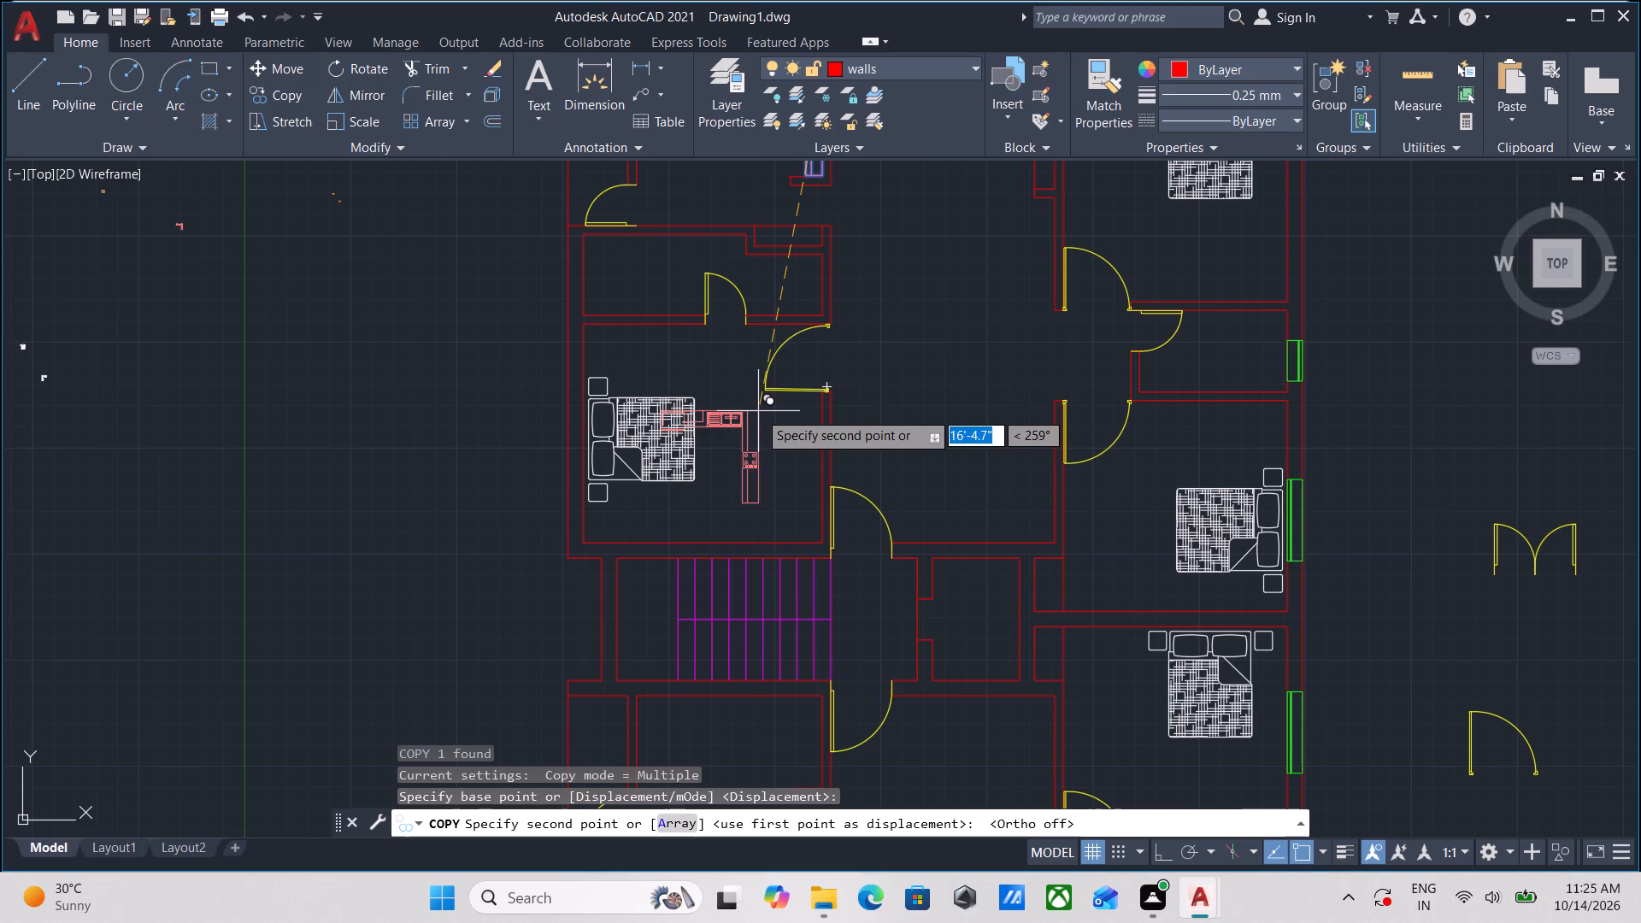
{"action": "middle_click_drag", "start_coordinate": [739, 251], "coordinate": [754, 379]}
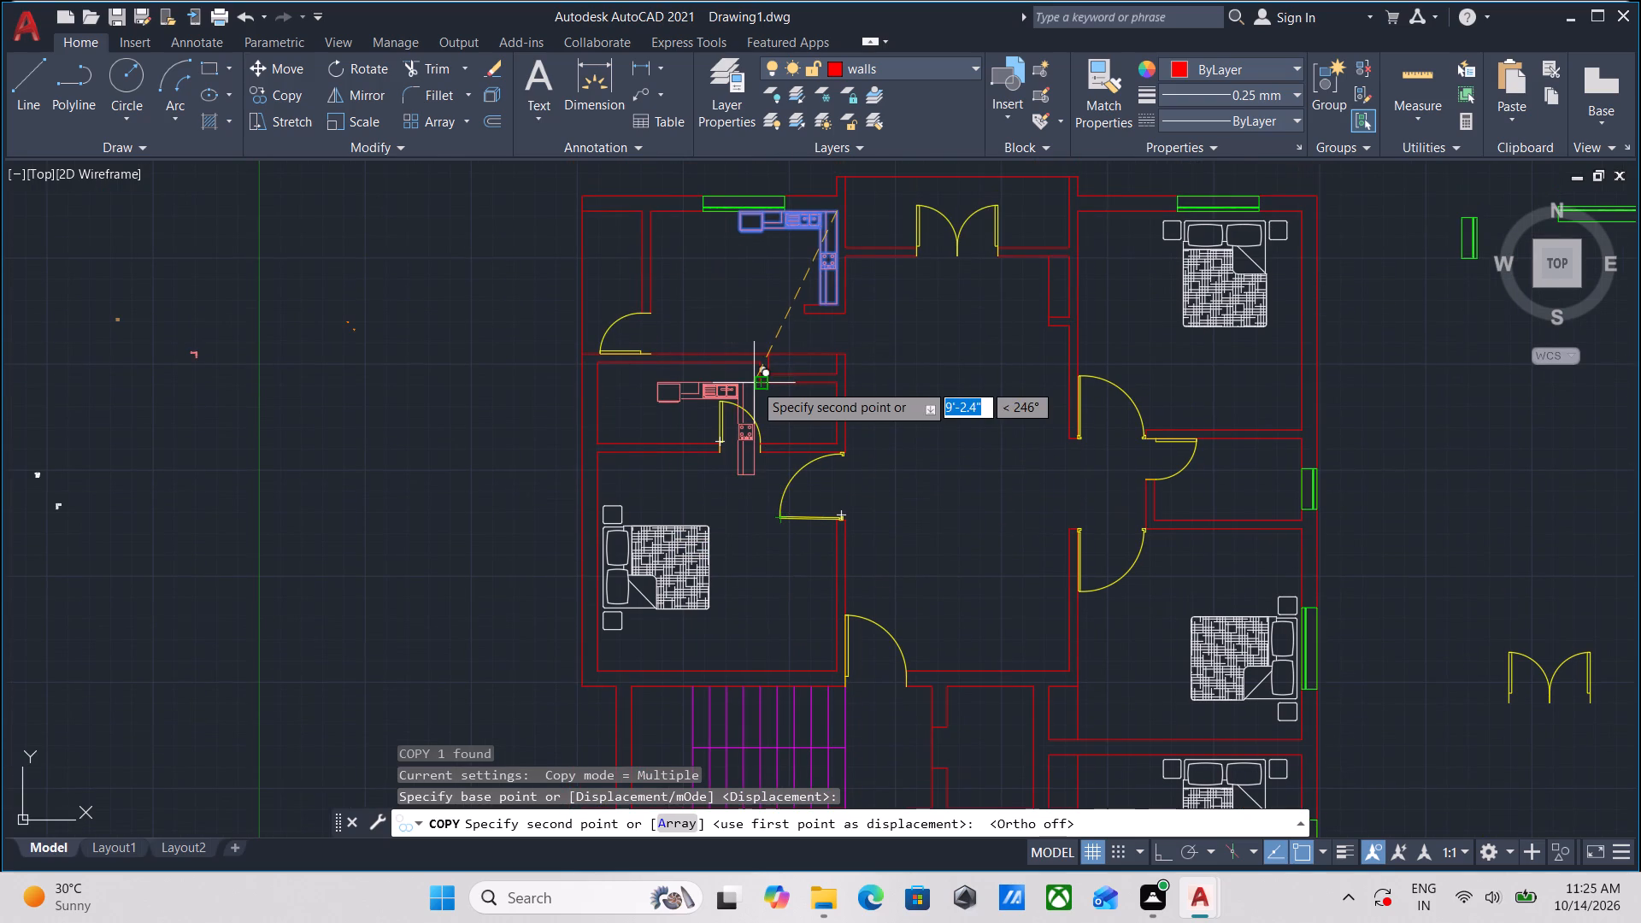
{"action": "scroll", "coordinate": [754, 373], "scroll_direction": "down", "scroll_amount": 2}
{"action": "middle_click_drag", "start_coordinate": [761, 415], "coordinate": [759, 485]}
{"action": "middle_click_drag", "start_coordinate": [752, 497], "coordinate": [769, 249]}
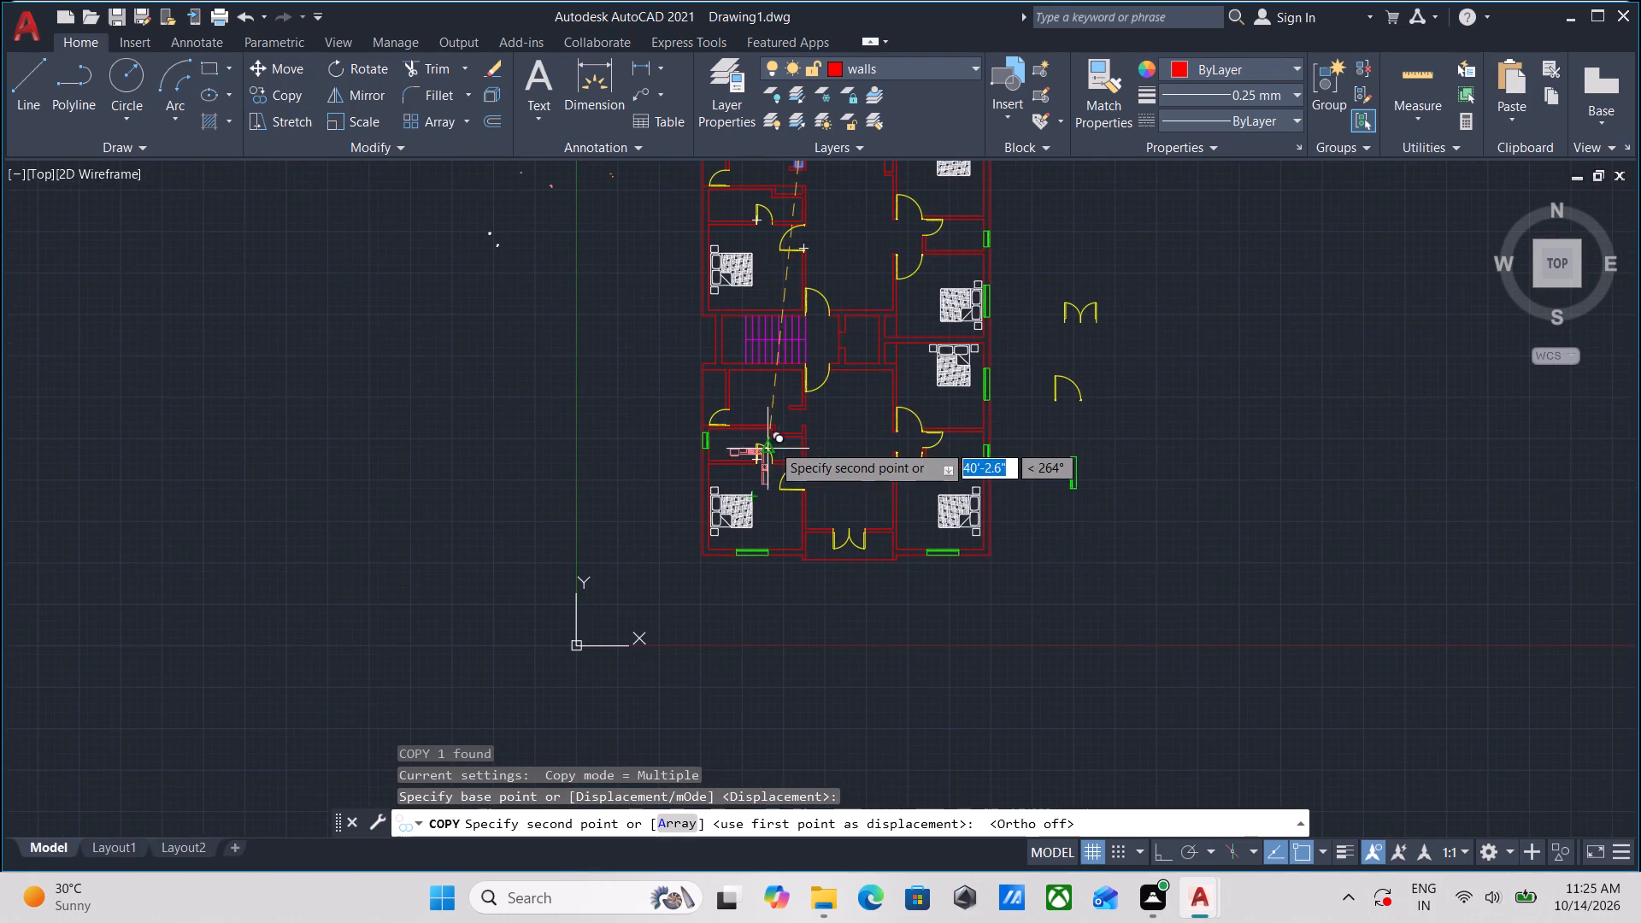
{"action": "scroll", "coordinate": [774, 406], "scroll_direction": "up", "scroll_amount": 2}
{"action": "middle_click_drag", "start_coordinate": [799, 349], "coordinate": [781, 427]}
{"action": "scroll", "coordinate": [812, 405], "scroll_direction": "up", "scroll_amount": 5}
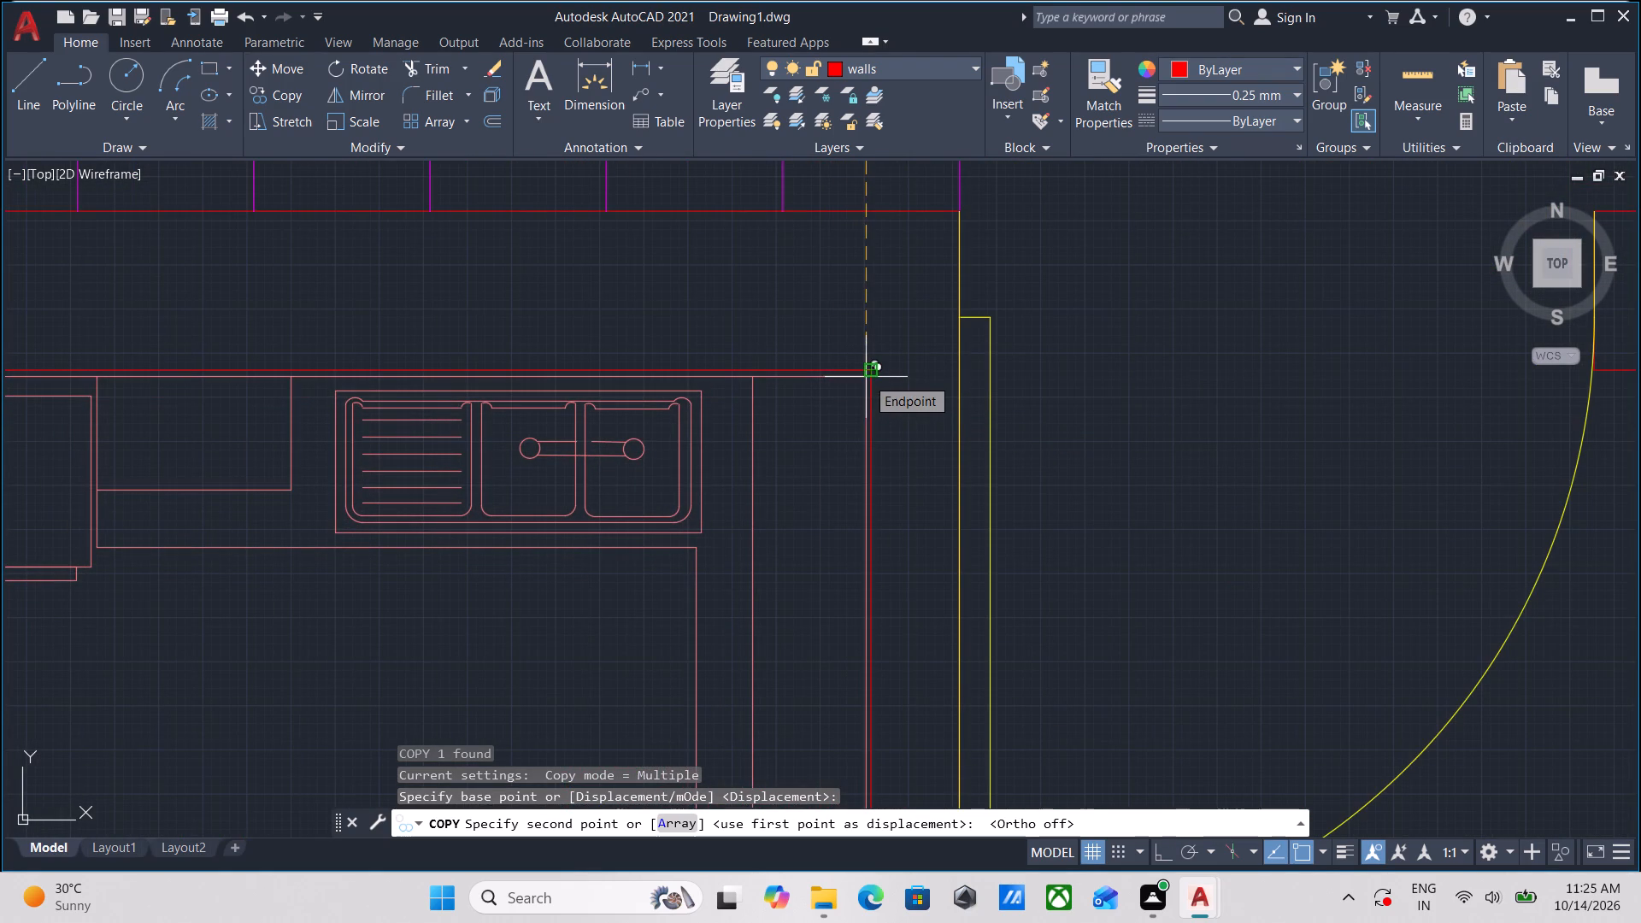
{"action": "left_click", "coordinate": [866, 377]}
{"action": "scroll", "coordinate": [732, 411], "scroll_direction": "down", "scroll_amount": 3}
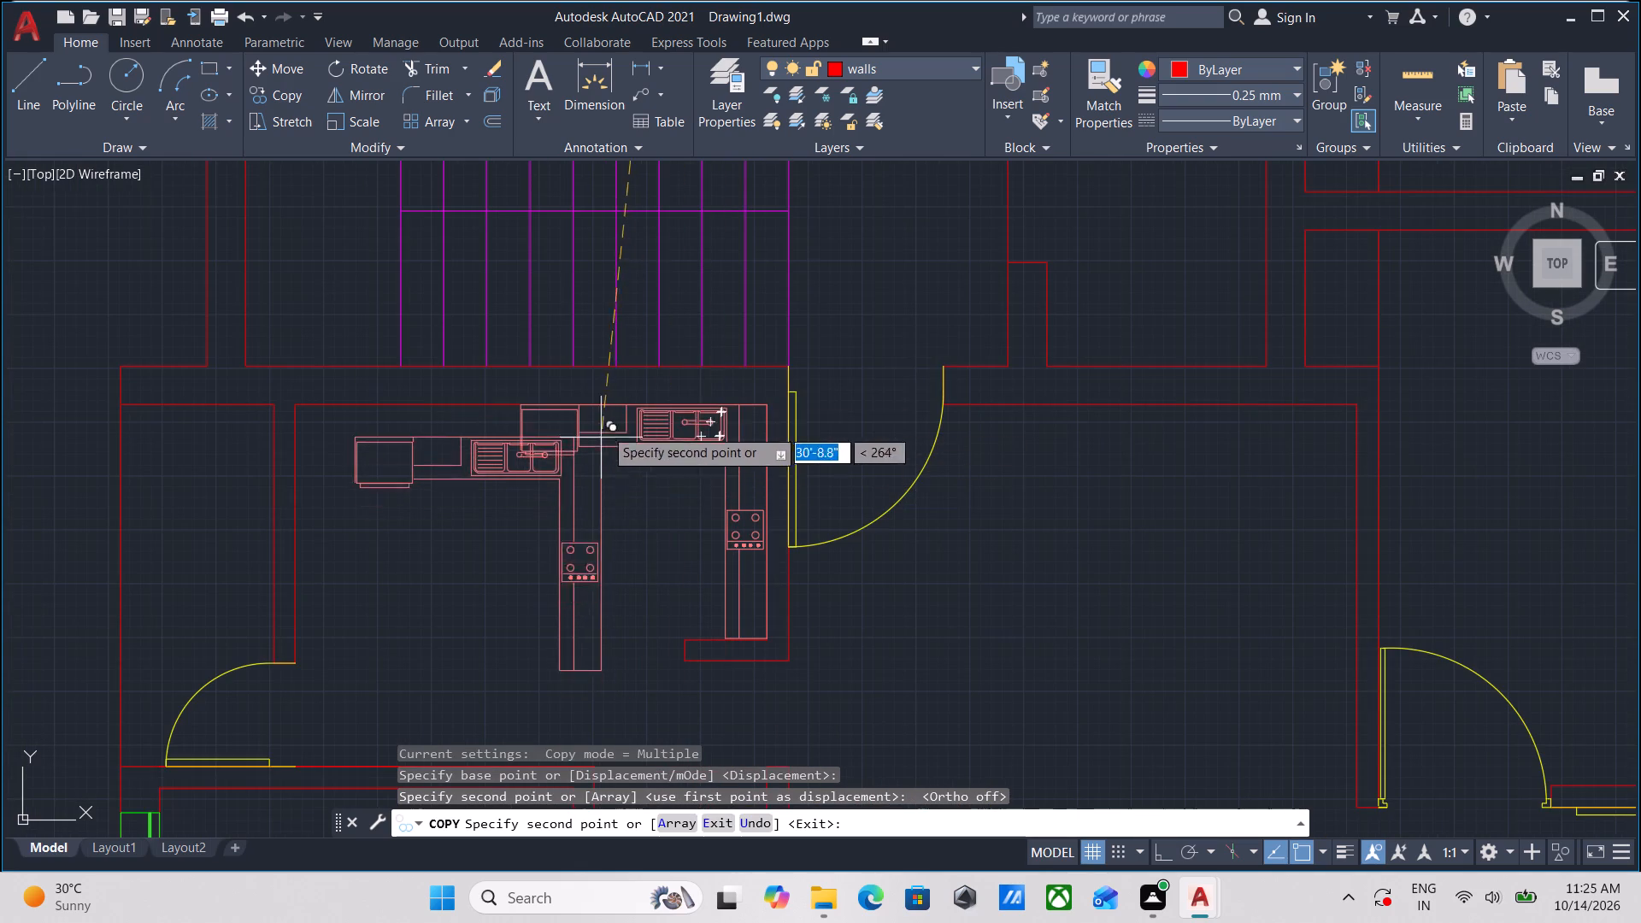
{"action": "key", "text": "Escape"}
{"action": "scroll", "coordinate": [664, 394], "scroll_direction": "up", "scroll_amount": 1}
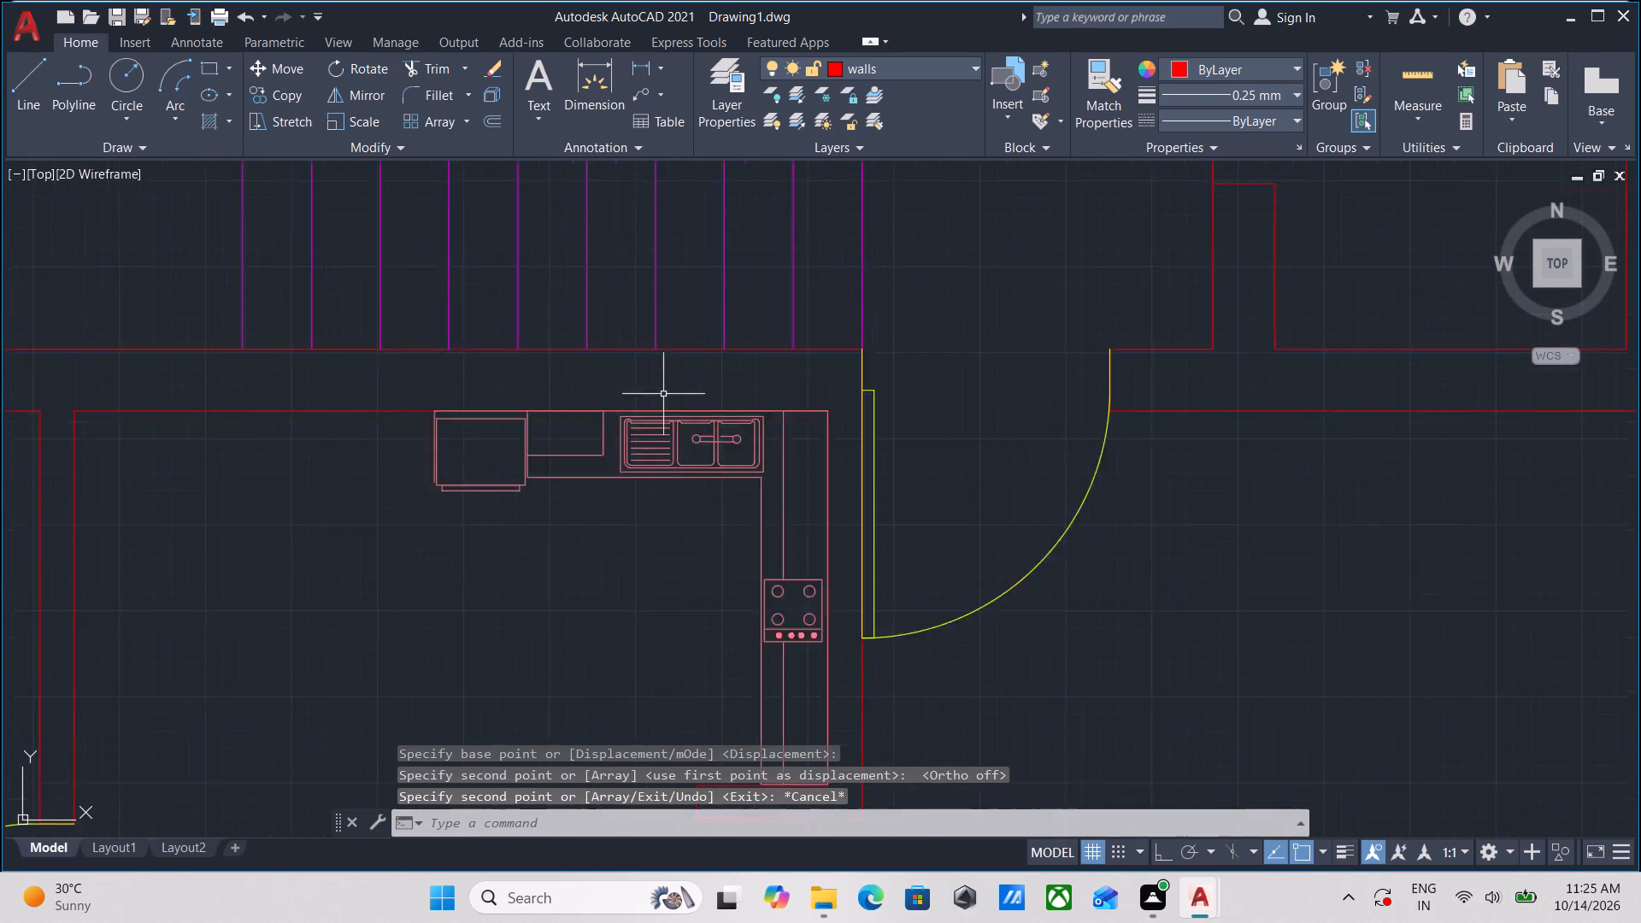
{"action": "scroll", "coordinate": [660, 396], "scroll_direction": "up", "scroll_amount": 2}
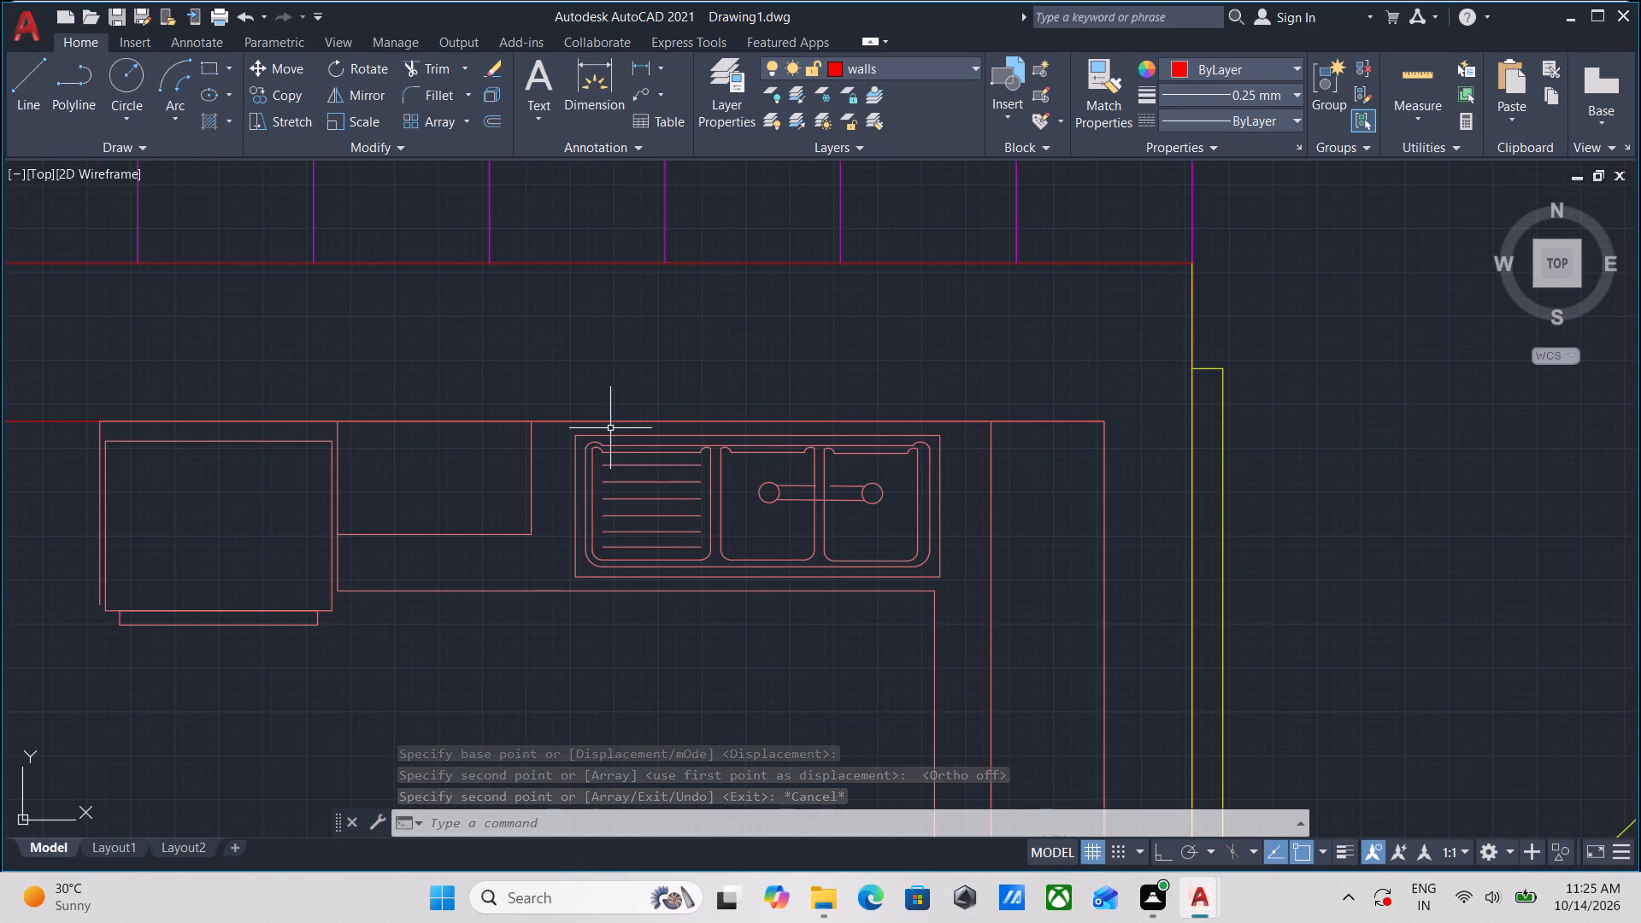
Look through the spare furniture and sanitary blocks beside the floor plan, including the sofa, dining set, toilet and washbasin.
{"action": "scroll", "coordinate": [614, 426], "scroll_direction": "down", "scroll_amount": 4}
{"action": "middle_click_drag", "start_coordinate": [653, 415], "coordinate": [889, 503]}
{"action": "scroll", "coordinate": [653, 415], "scroll_direction": "down", "scroll_amount": 1}
{"action": "middle_click_drag", "start_coordinate": [655, 415], "coordinate": [903, 553]}
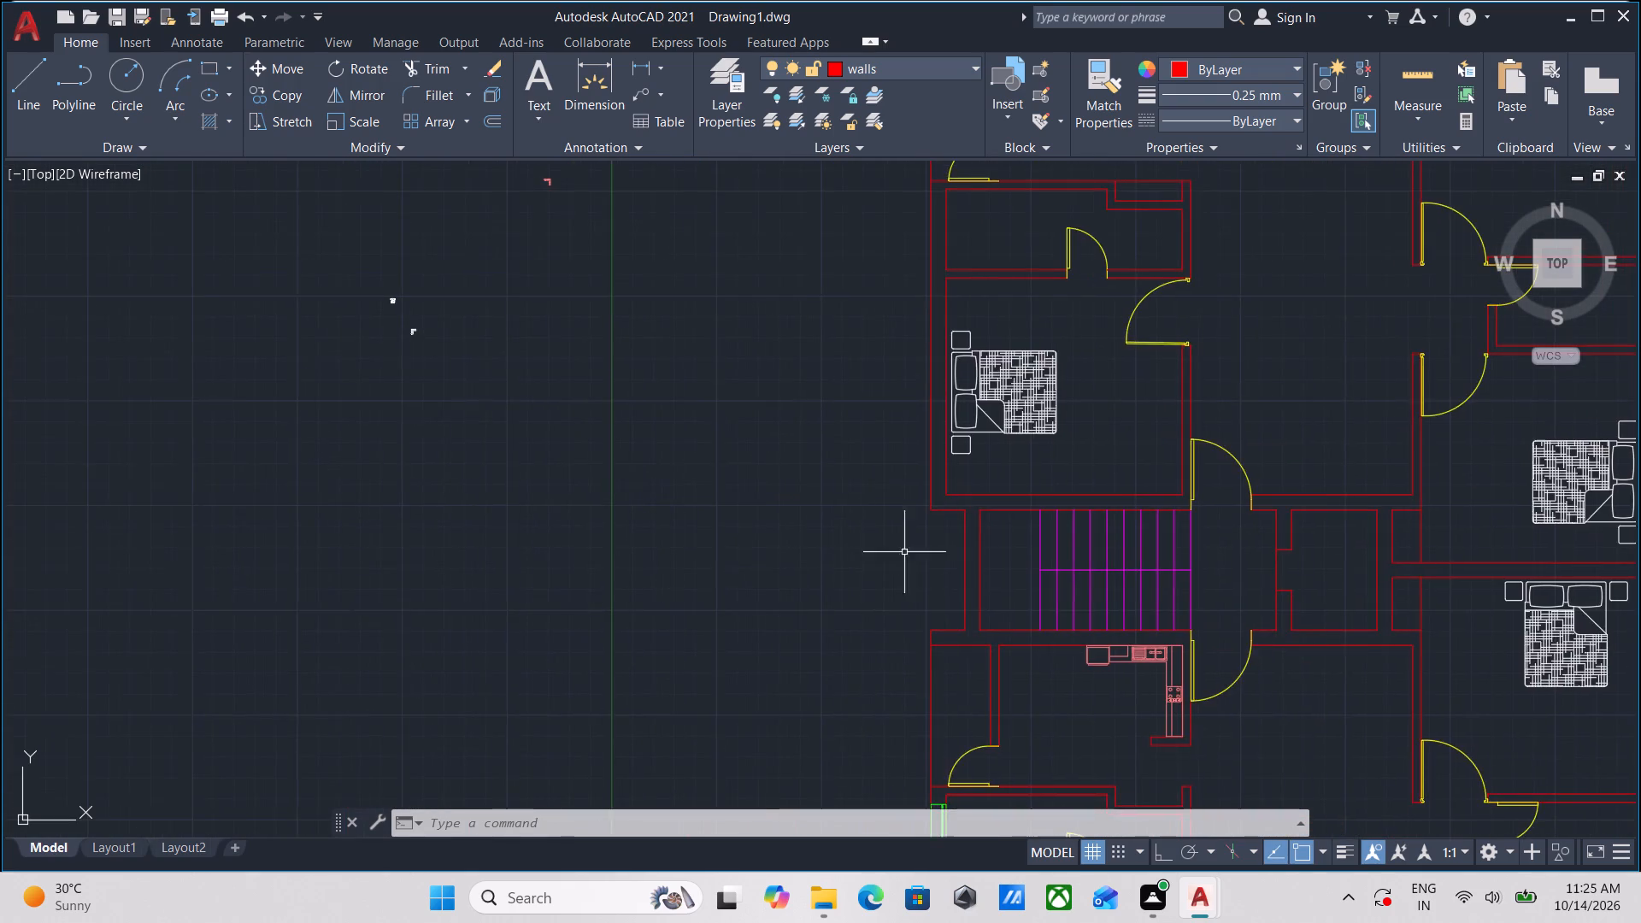
{"action": "scroll", "coordinate": [266, 334], "scroll_direction": "up", "scroll_amount": 2}
{"action": "middle_click_drag", "start_coordinate": [668, 322], "coordinate": [604, 455]}
{"action": "scroll", "coordinate": [514, 410], "scroll_direction": "up", "scroll_amount": 4}
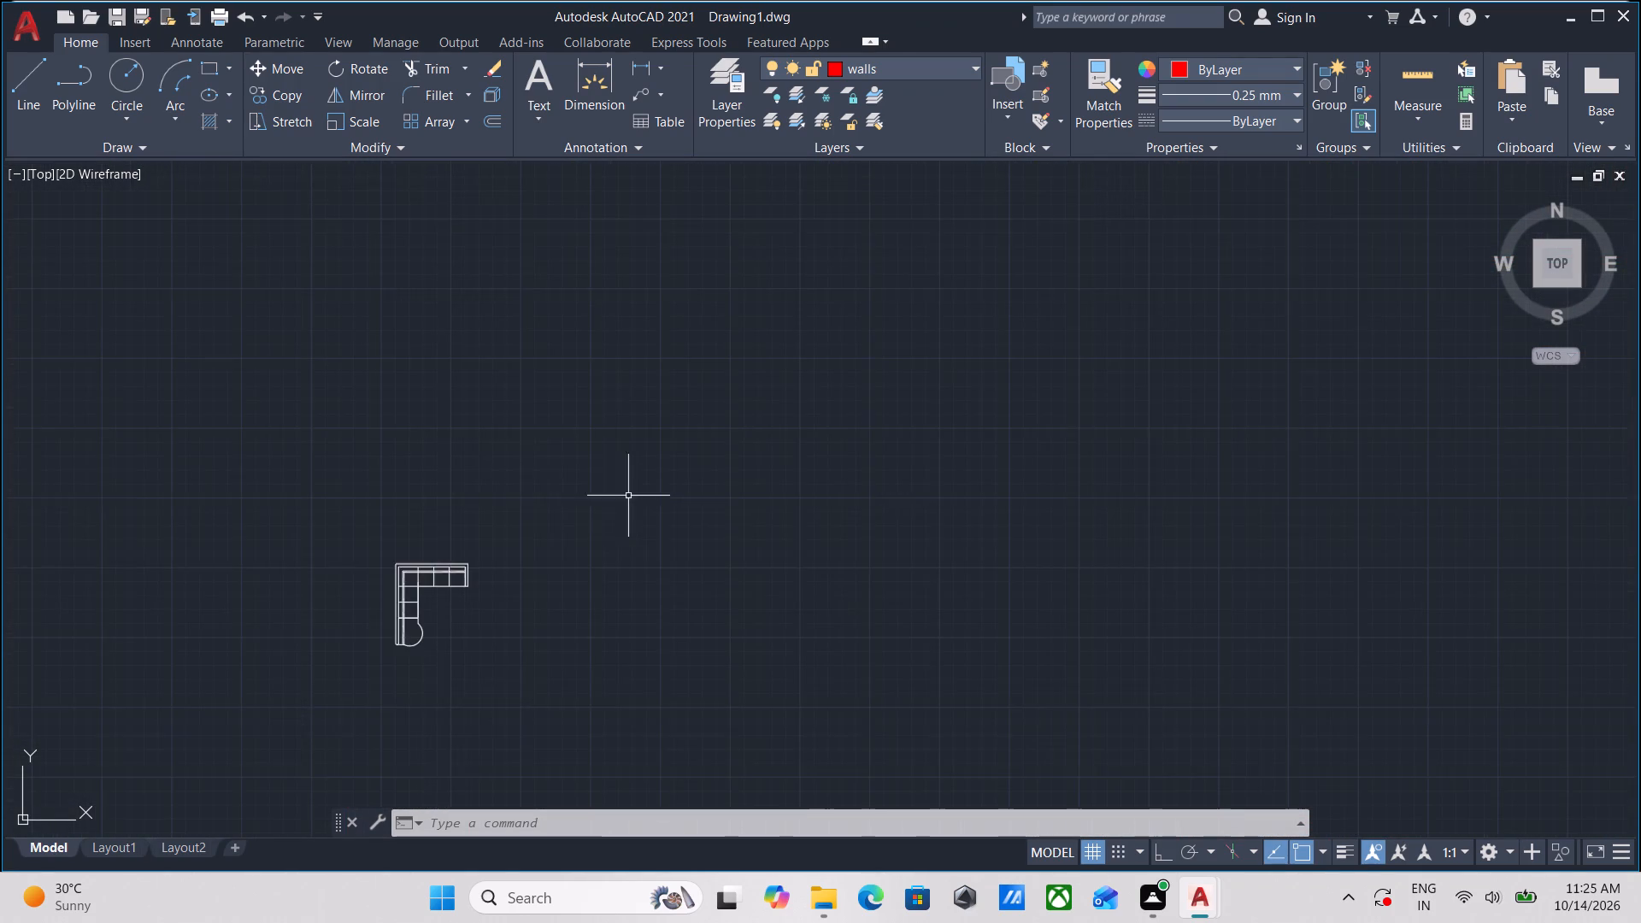
{"action": "scroll", "coordinate": [539, 500], "scroll_direction": "down", "scroll_amount": 2}
{"action": "middle_click_drag", "start_coordinate": [539, 496], "coordinate": [524, 593]}
{"action": "scroll", "coordinate": [541, 494], "scroll_direction": "down", "scroll_amount": 1}
{"action": "scroll", "coordinate": [597, 388], "scroll_direction": "down", "scroll_amount": 1}
{"action": "scroll", "coordinate": [668, 387], "scroll_direction": "down", "scroll_amount": 1}
{"action": "middle_click_drag", "start_coordinate": [650, 440], "coordinate": [531, 675]}
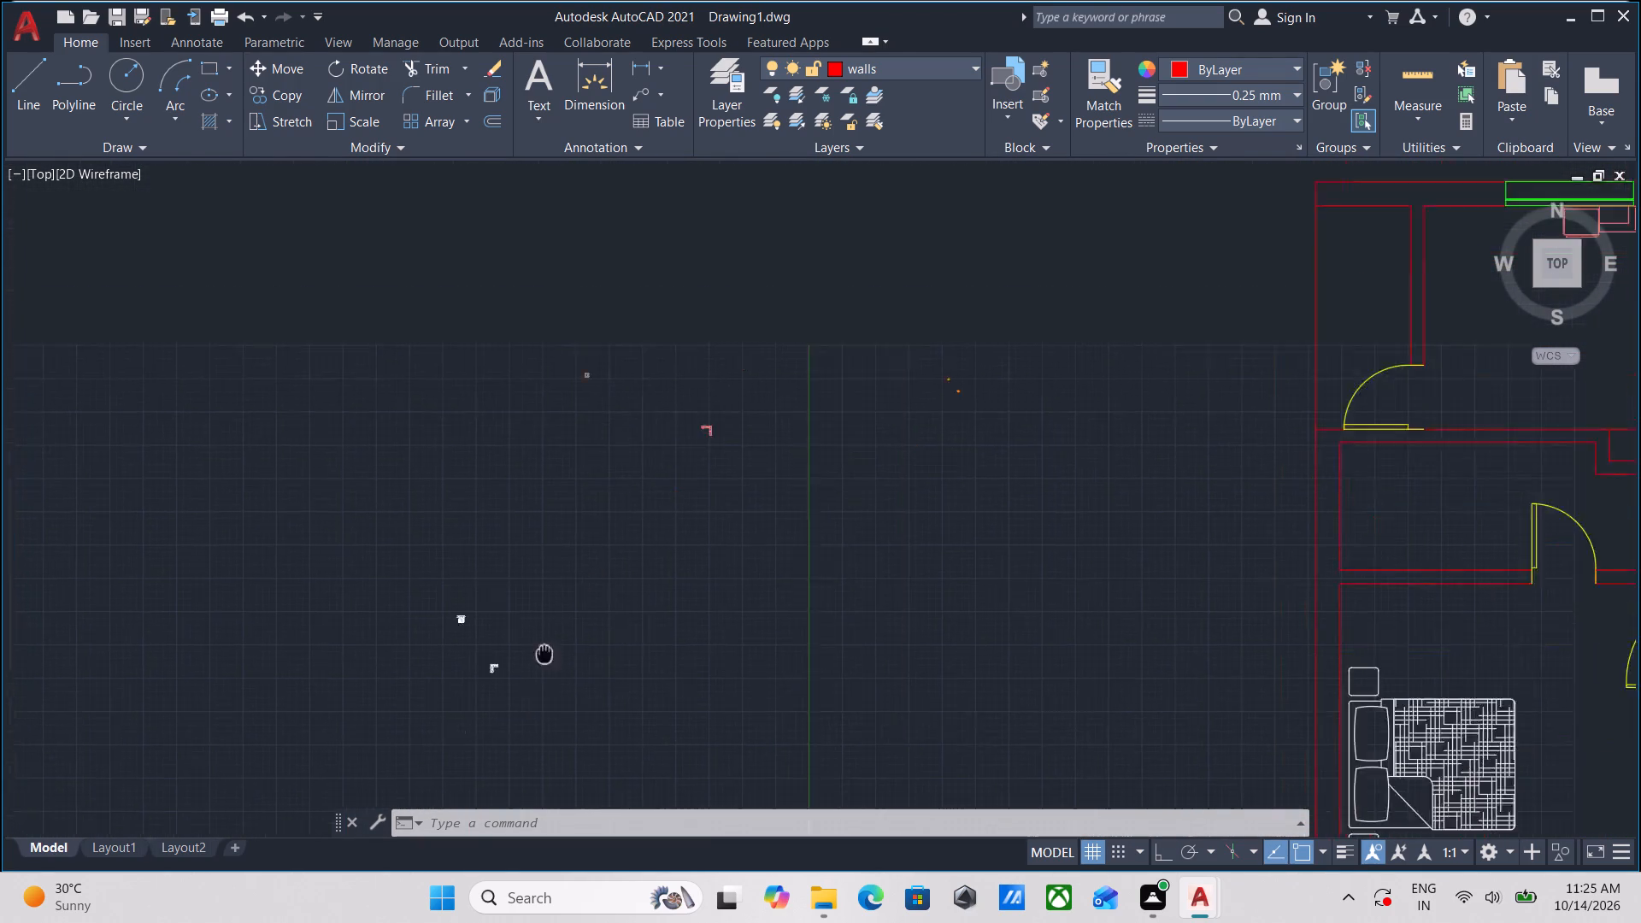
{"action": "middle_click_drag", "start_coordinate": [531, 675], "coordinate": [513, 704]}
{"action": "scroll", "coordinate": [654, 467], "scroll_direction": "up", "scroll_amount": 3}
{"action": "scroll", "coordinate": [161, 360], "scroll_direction": "up", "scroll_amount": 2}
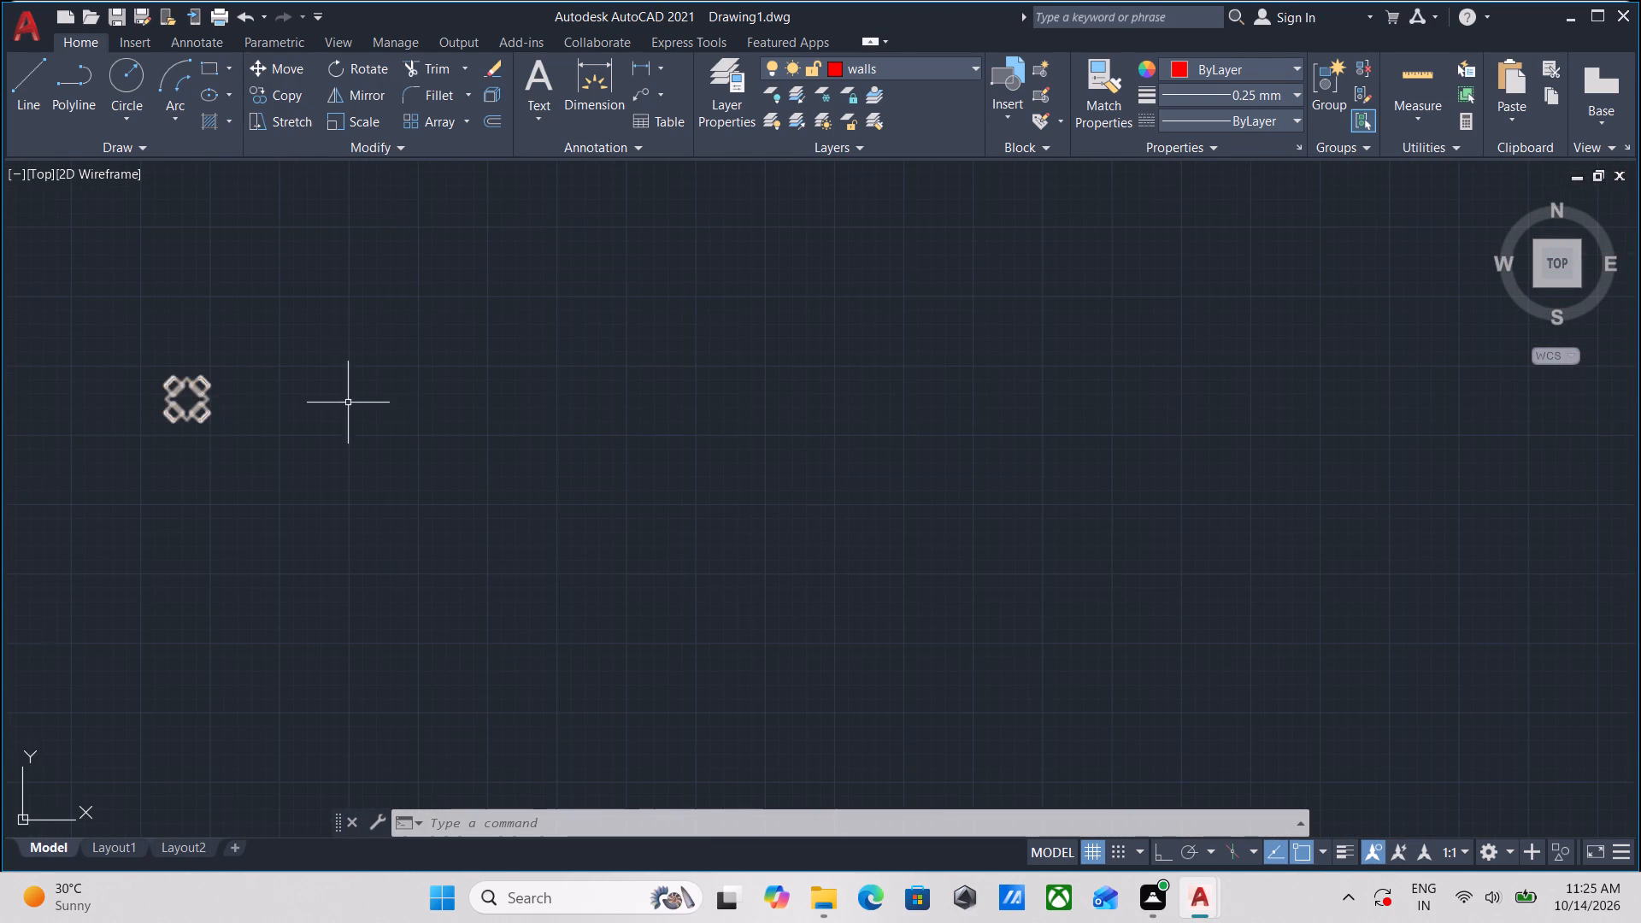
{"action": "scroll", "coordinate": [595, 402], "scroll_direction": "down", "scroll_amount": 1}
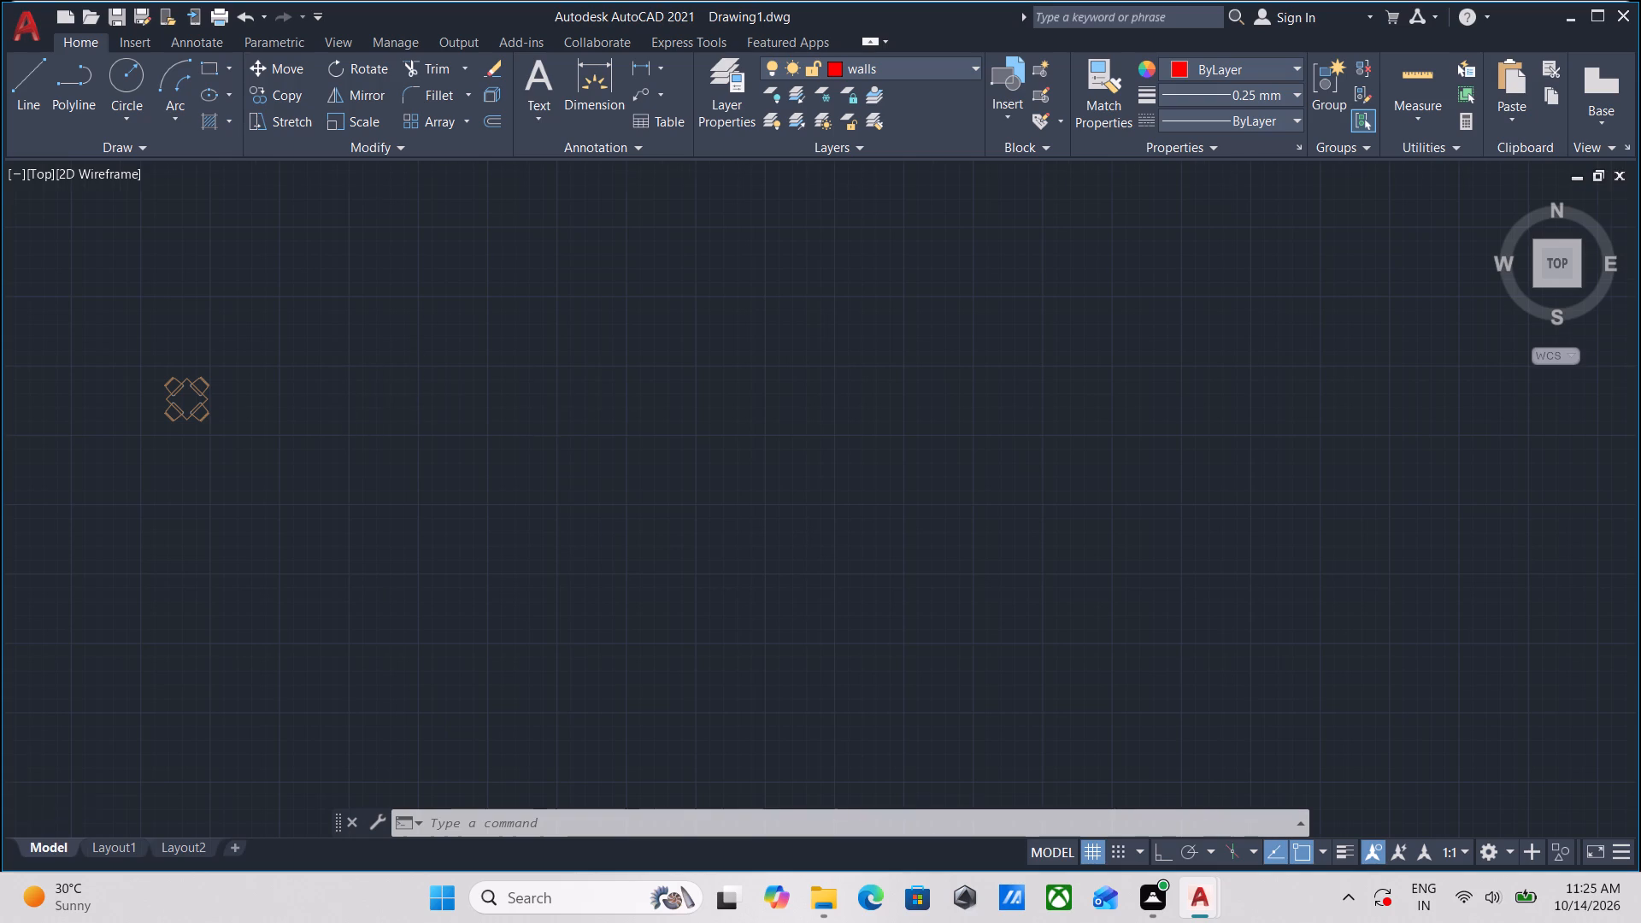
{"action": "scroll", "coordinate": [595, 402], "scroll_direction": "down", "scroll_amount": 3}
{"action": "middle_click_drag", "start_coordinate": [746, 430], "coordinate": [397, 497]}
{"action": "scroll", "coordinate": [925, 532], "scroll_direction": "up", "scroll_amount": 3}
{"action": "scroll", "coordinate": [731, 409], "scroll_direction": "up", "scroll_amount": 3}
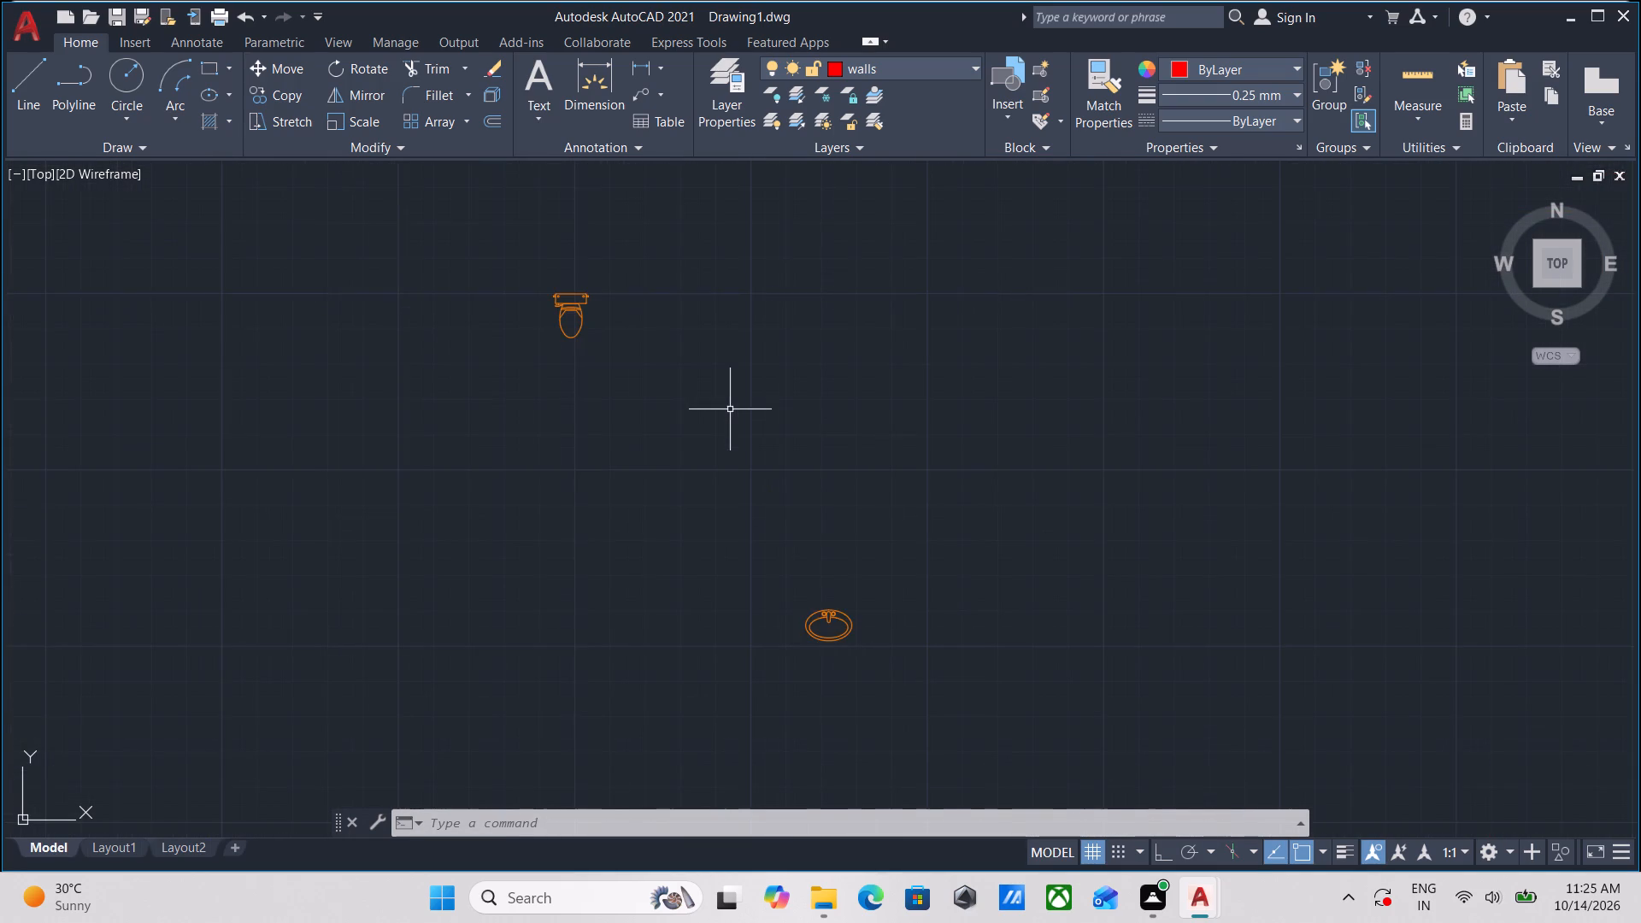
{"action": "scroll", "coordinate": [730, 409], "scroll_direction": "down", "scroll_amount": 2}
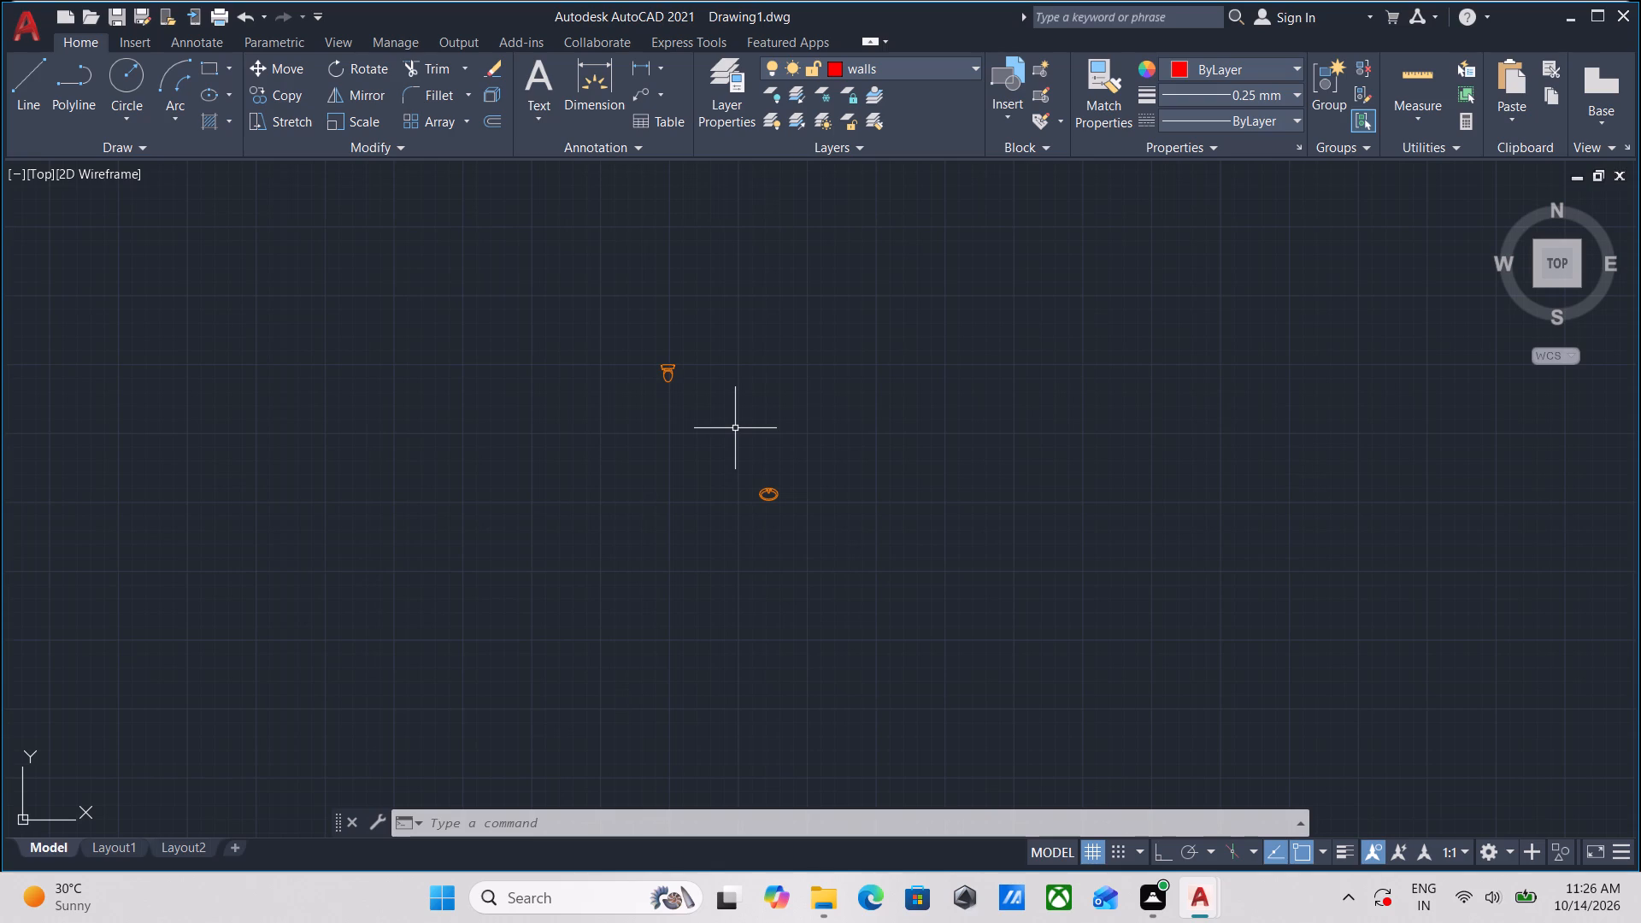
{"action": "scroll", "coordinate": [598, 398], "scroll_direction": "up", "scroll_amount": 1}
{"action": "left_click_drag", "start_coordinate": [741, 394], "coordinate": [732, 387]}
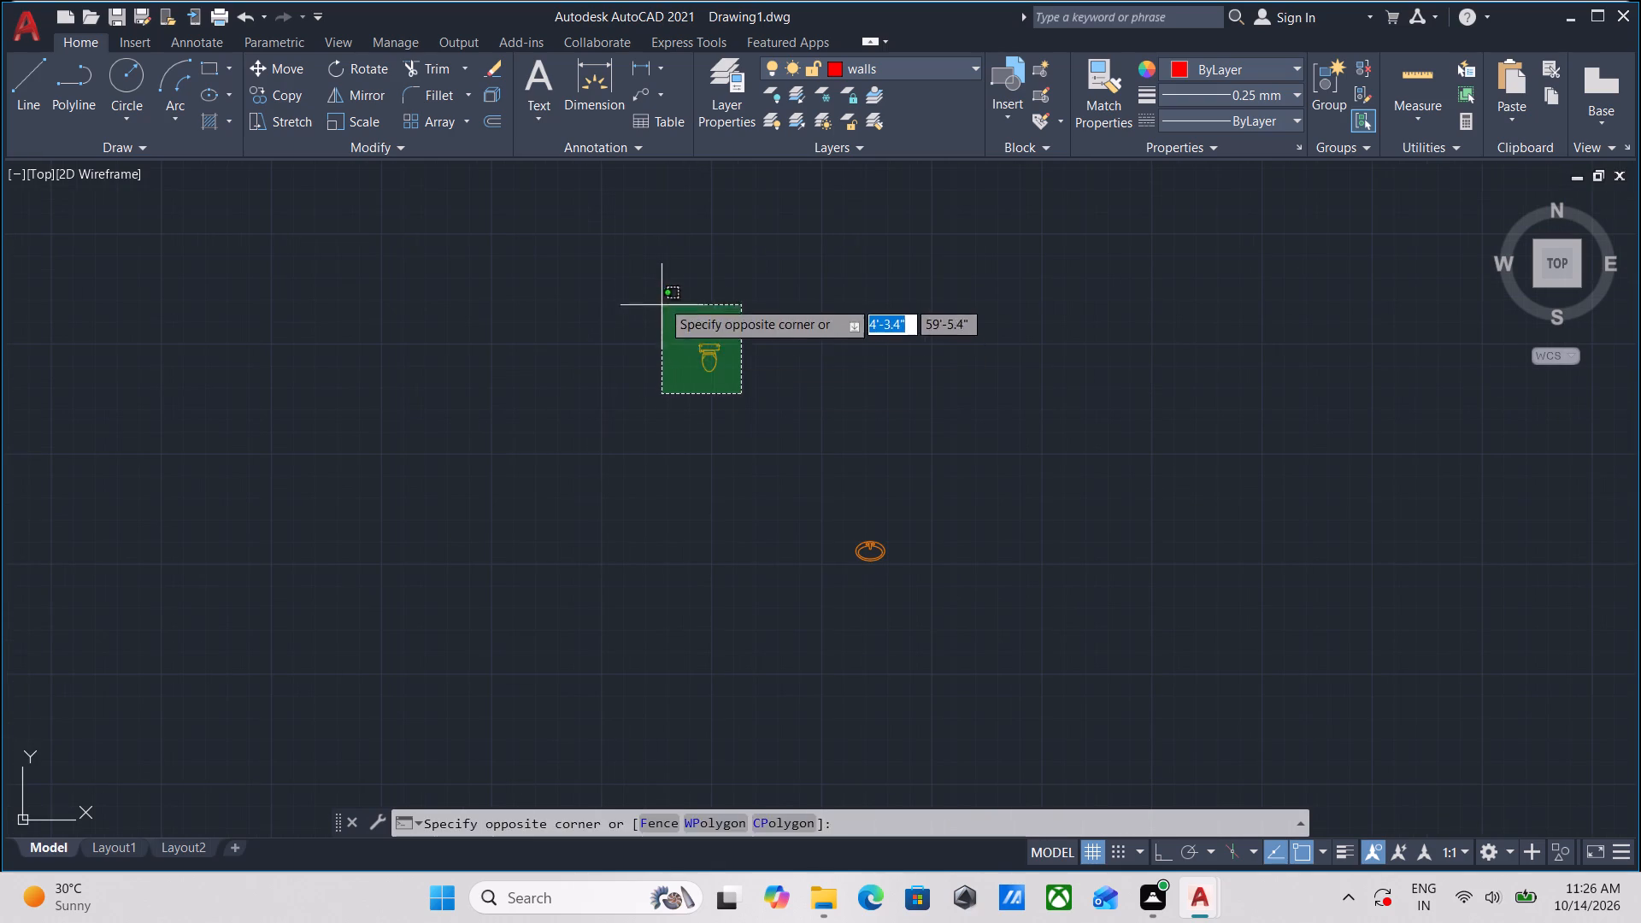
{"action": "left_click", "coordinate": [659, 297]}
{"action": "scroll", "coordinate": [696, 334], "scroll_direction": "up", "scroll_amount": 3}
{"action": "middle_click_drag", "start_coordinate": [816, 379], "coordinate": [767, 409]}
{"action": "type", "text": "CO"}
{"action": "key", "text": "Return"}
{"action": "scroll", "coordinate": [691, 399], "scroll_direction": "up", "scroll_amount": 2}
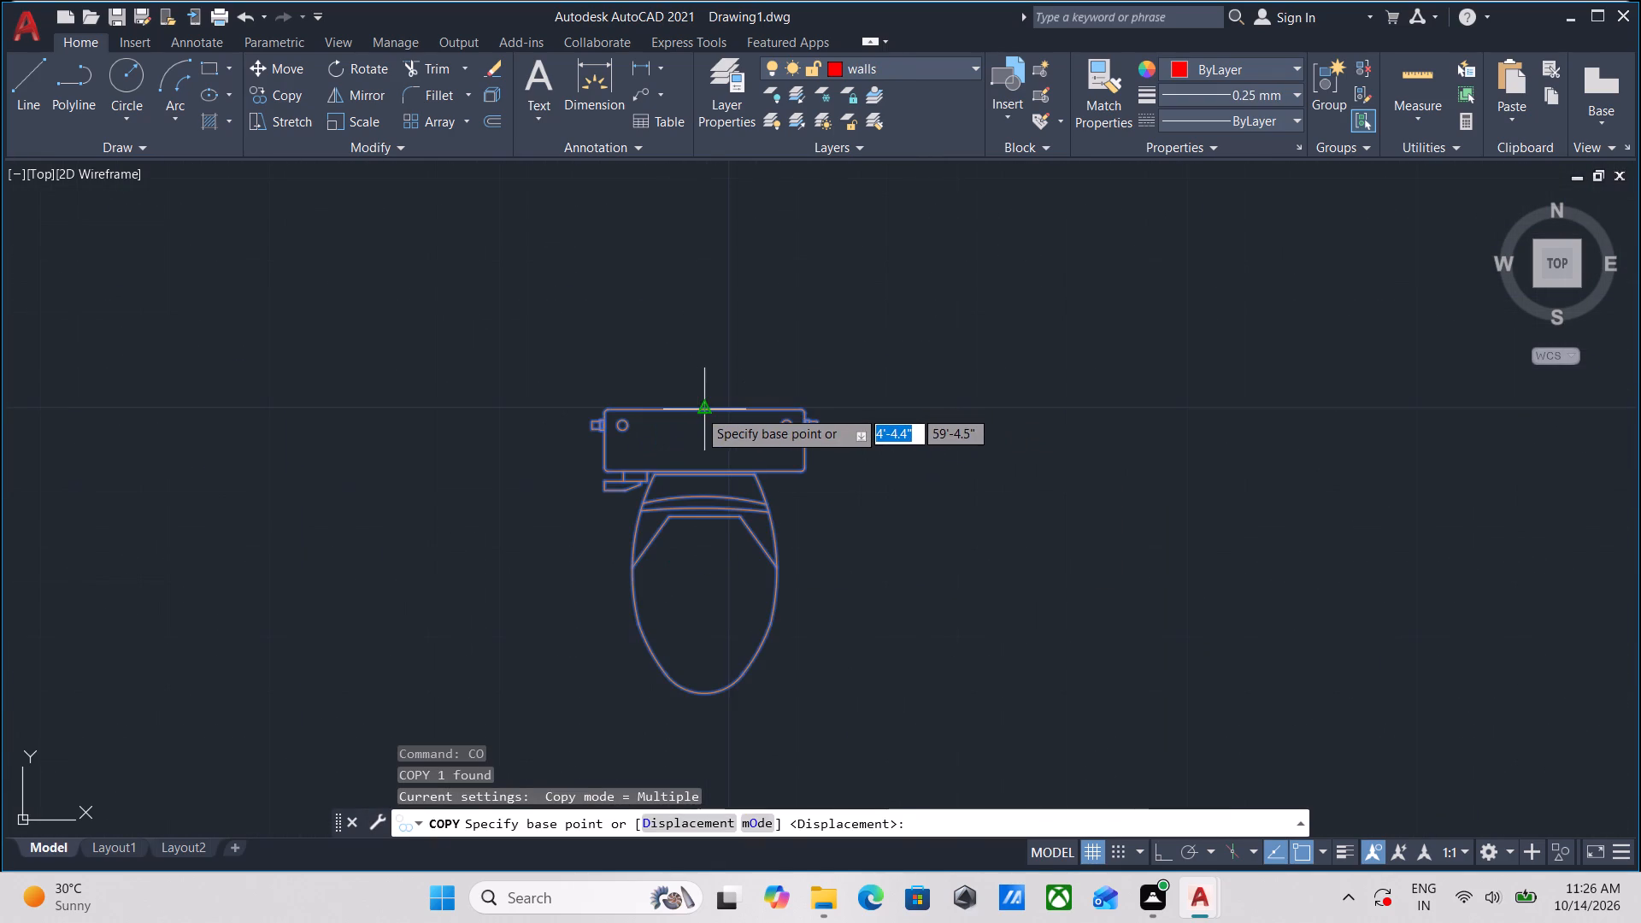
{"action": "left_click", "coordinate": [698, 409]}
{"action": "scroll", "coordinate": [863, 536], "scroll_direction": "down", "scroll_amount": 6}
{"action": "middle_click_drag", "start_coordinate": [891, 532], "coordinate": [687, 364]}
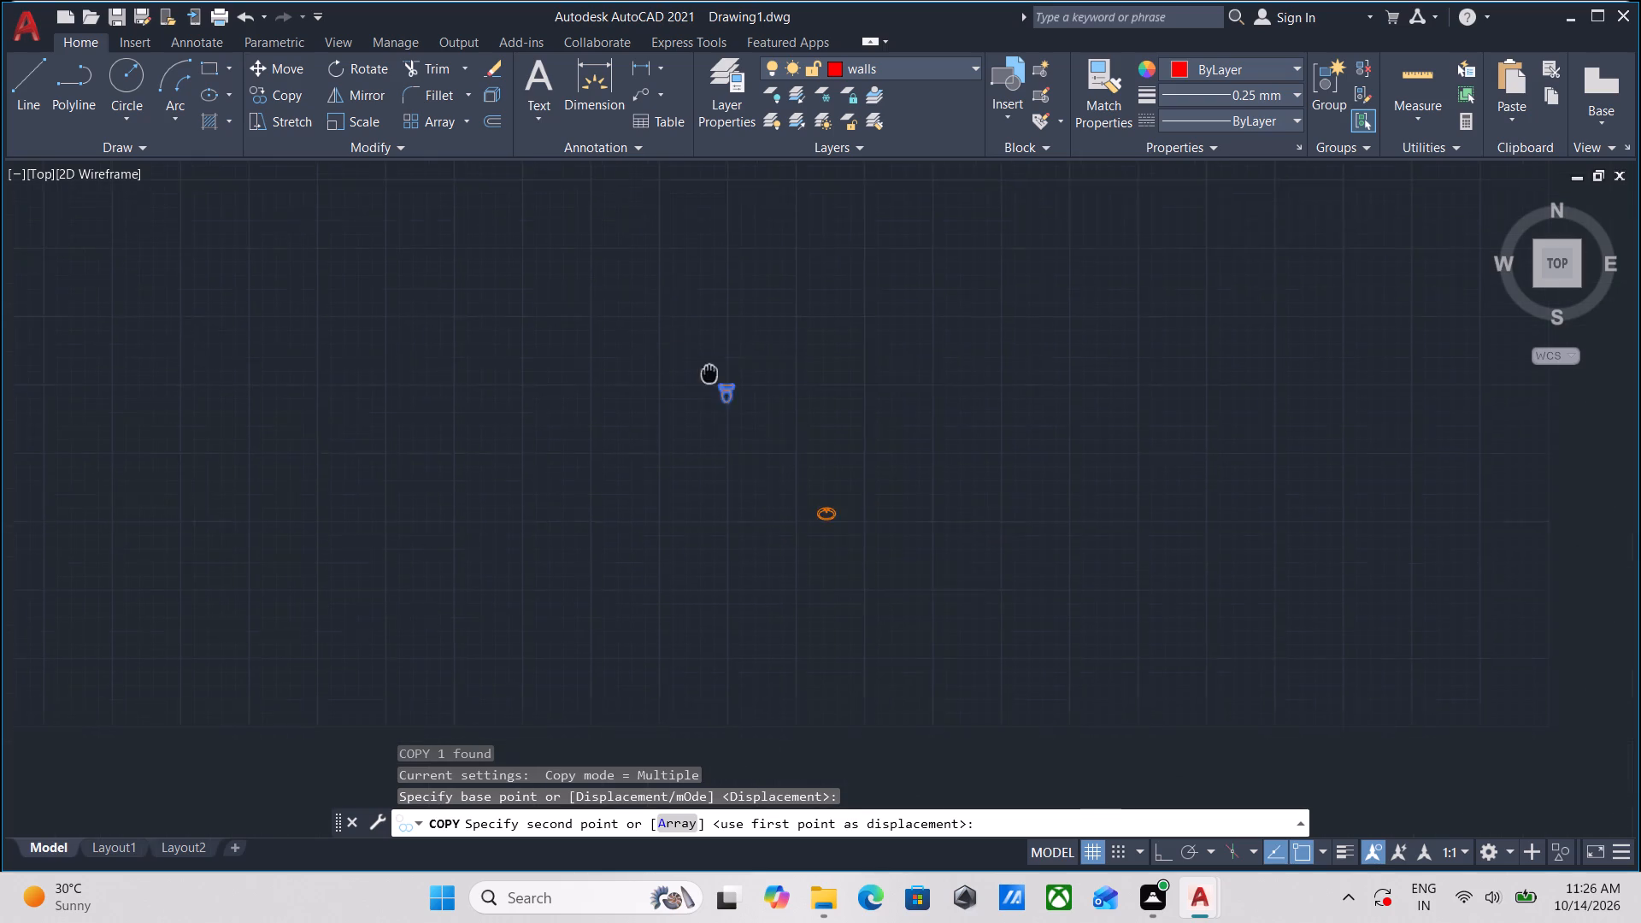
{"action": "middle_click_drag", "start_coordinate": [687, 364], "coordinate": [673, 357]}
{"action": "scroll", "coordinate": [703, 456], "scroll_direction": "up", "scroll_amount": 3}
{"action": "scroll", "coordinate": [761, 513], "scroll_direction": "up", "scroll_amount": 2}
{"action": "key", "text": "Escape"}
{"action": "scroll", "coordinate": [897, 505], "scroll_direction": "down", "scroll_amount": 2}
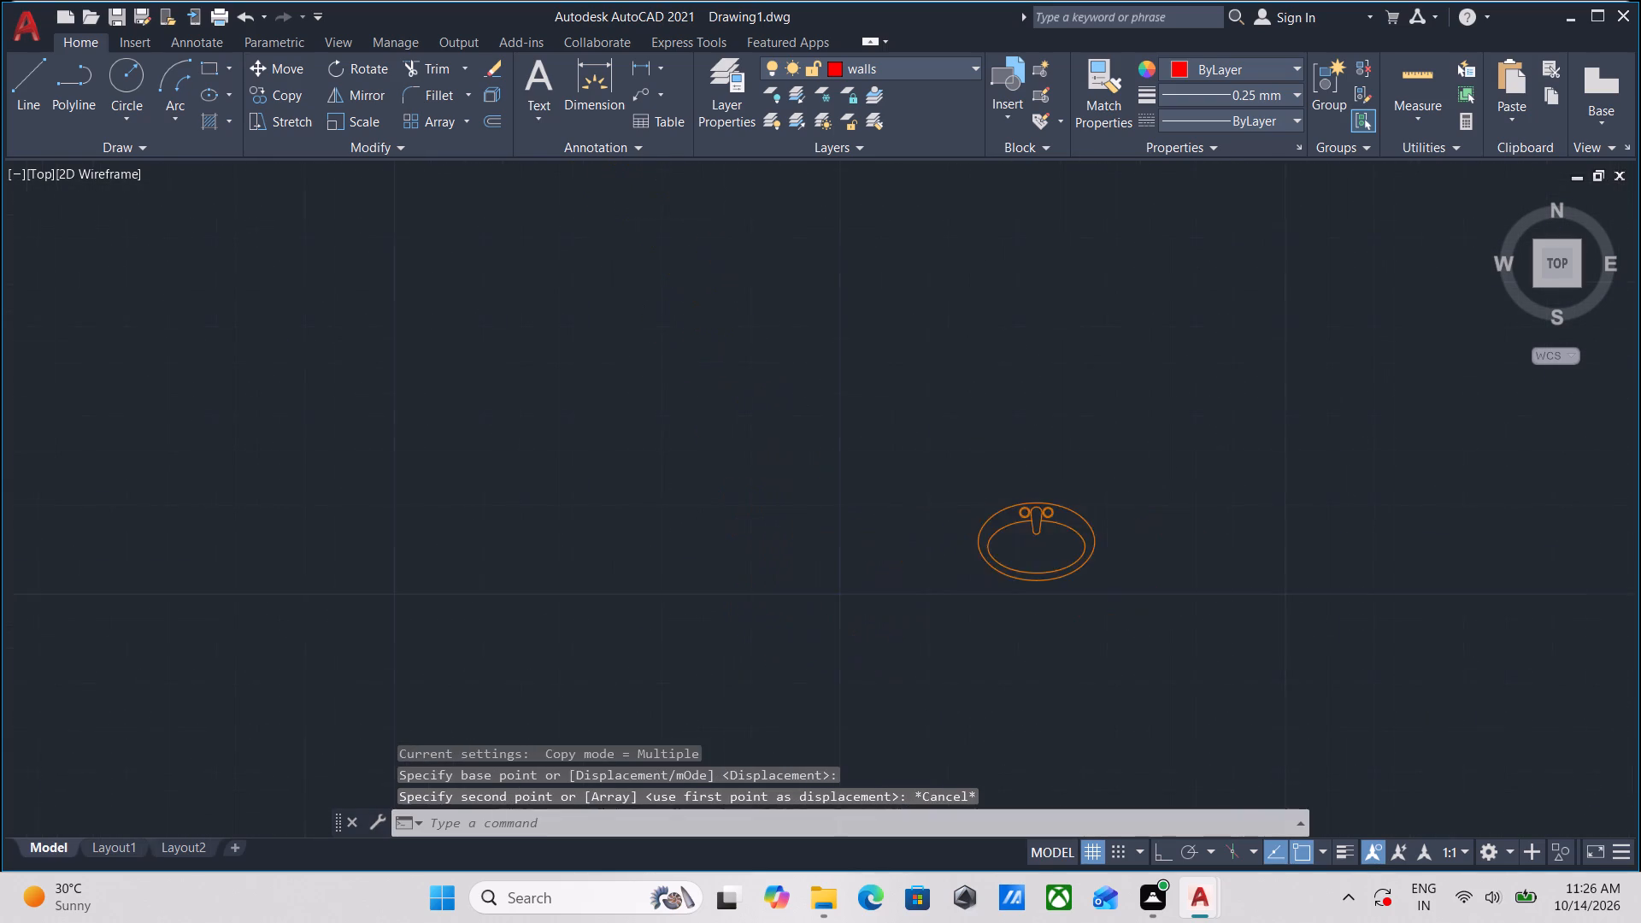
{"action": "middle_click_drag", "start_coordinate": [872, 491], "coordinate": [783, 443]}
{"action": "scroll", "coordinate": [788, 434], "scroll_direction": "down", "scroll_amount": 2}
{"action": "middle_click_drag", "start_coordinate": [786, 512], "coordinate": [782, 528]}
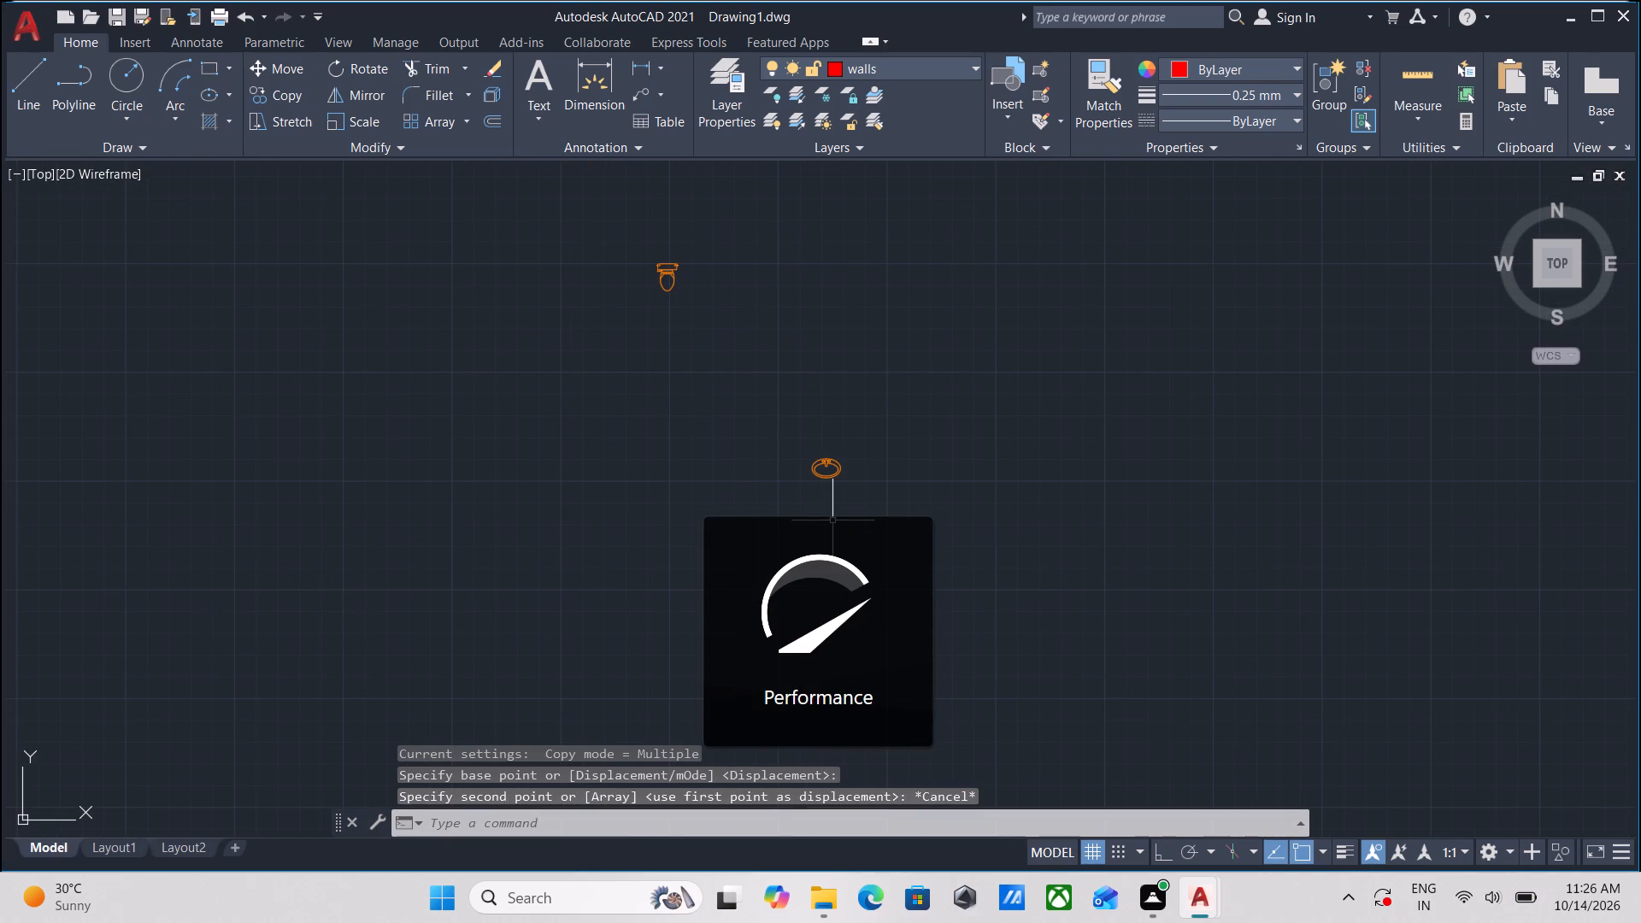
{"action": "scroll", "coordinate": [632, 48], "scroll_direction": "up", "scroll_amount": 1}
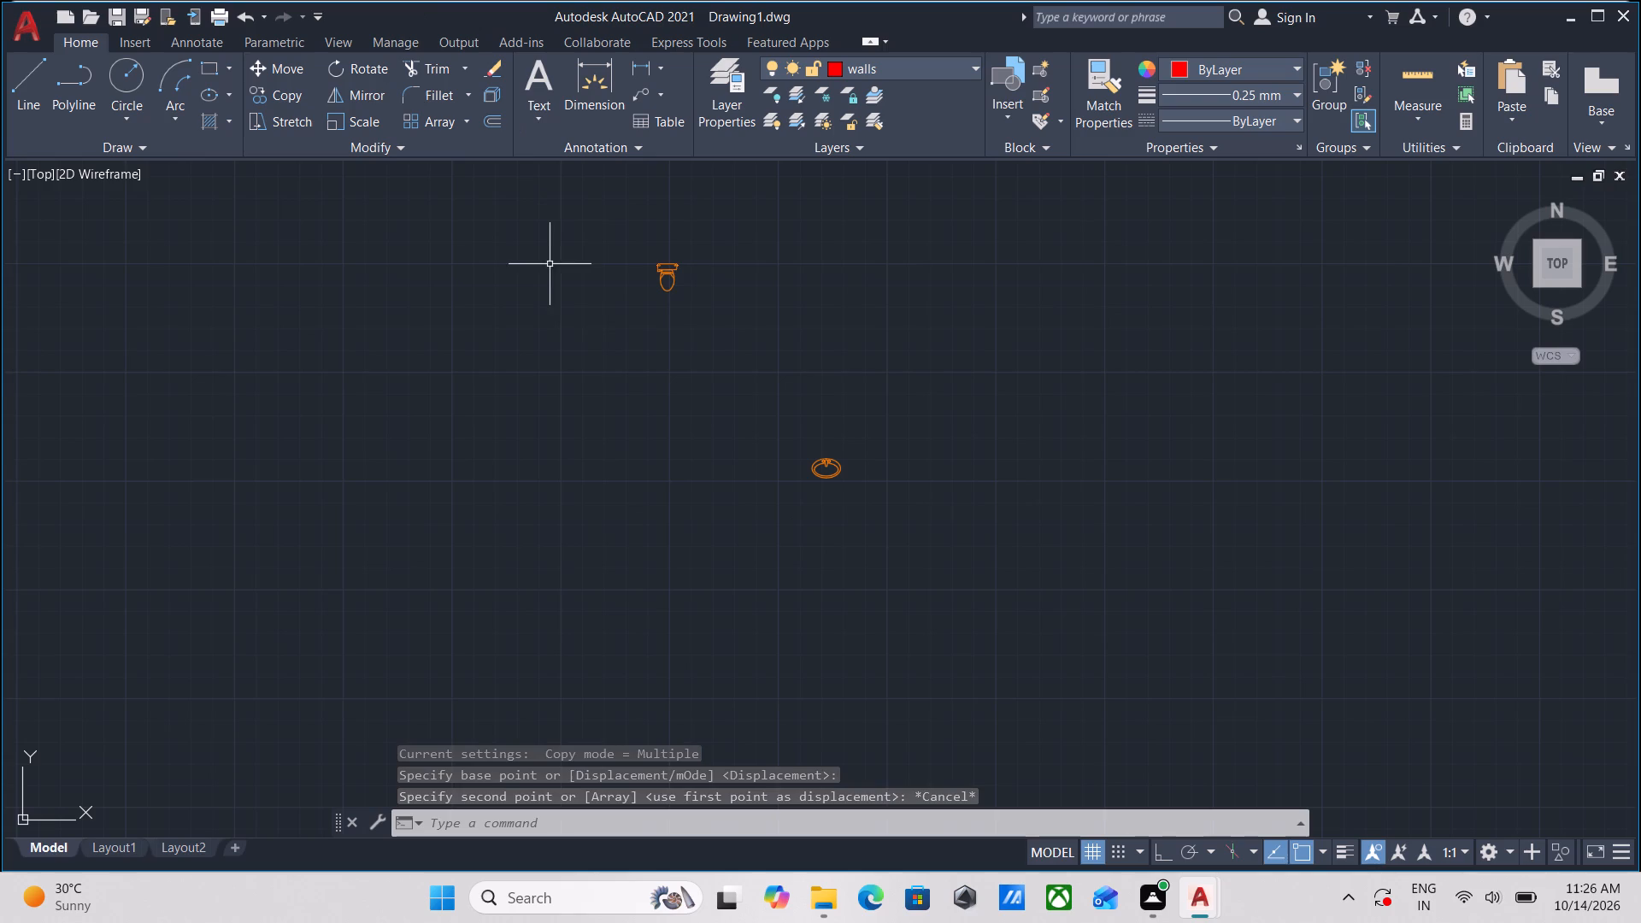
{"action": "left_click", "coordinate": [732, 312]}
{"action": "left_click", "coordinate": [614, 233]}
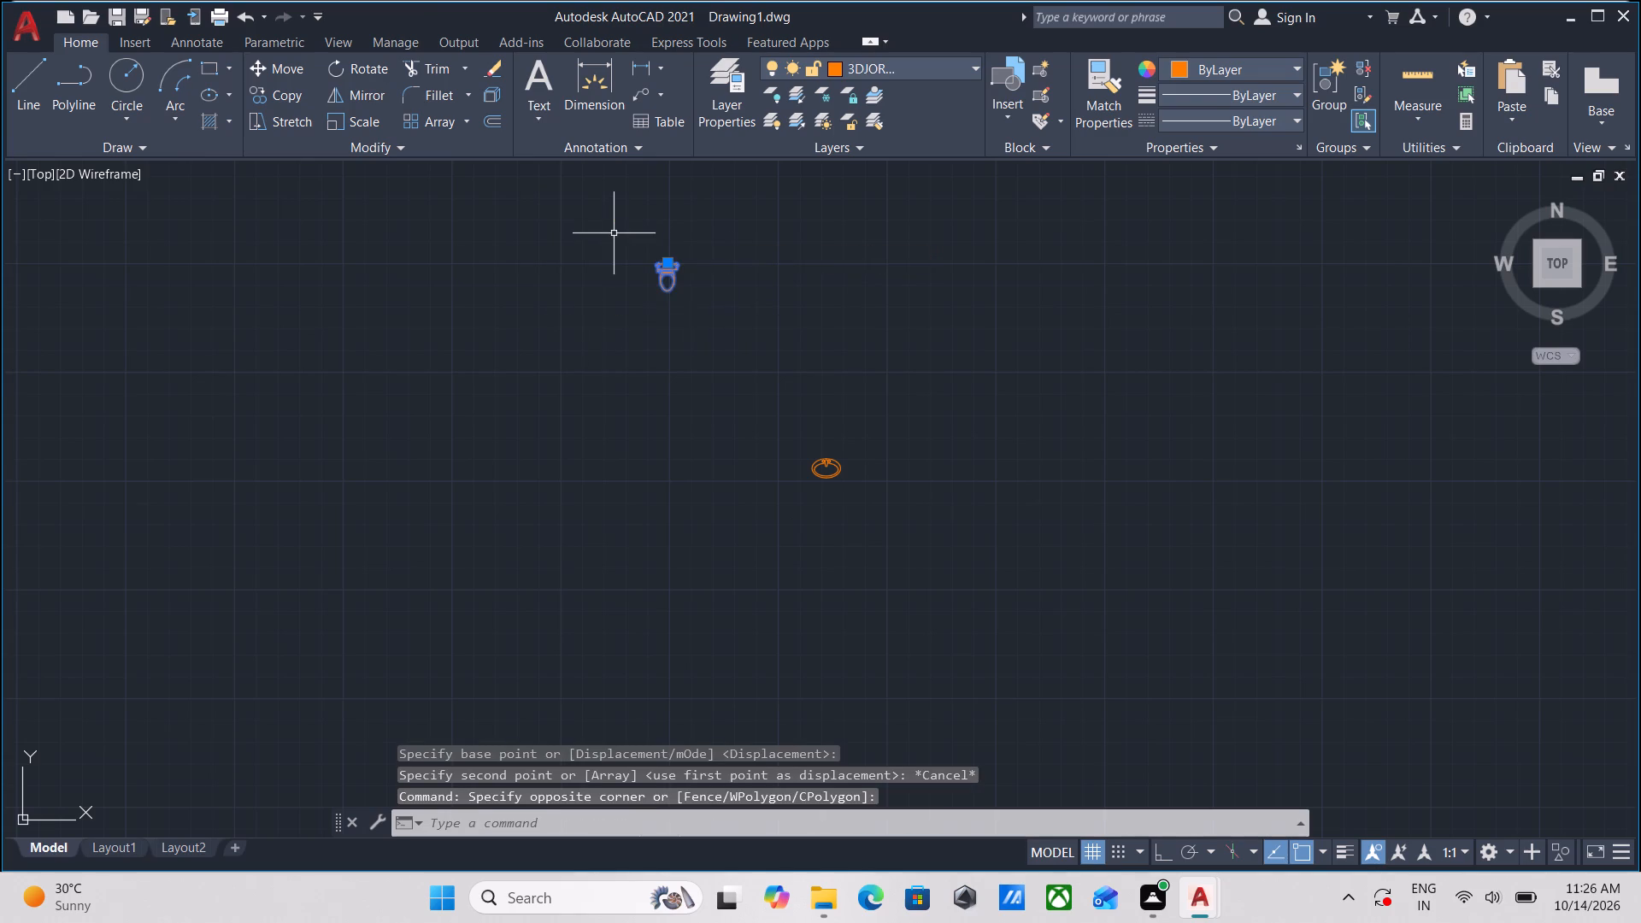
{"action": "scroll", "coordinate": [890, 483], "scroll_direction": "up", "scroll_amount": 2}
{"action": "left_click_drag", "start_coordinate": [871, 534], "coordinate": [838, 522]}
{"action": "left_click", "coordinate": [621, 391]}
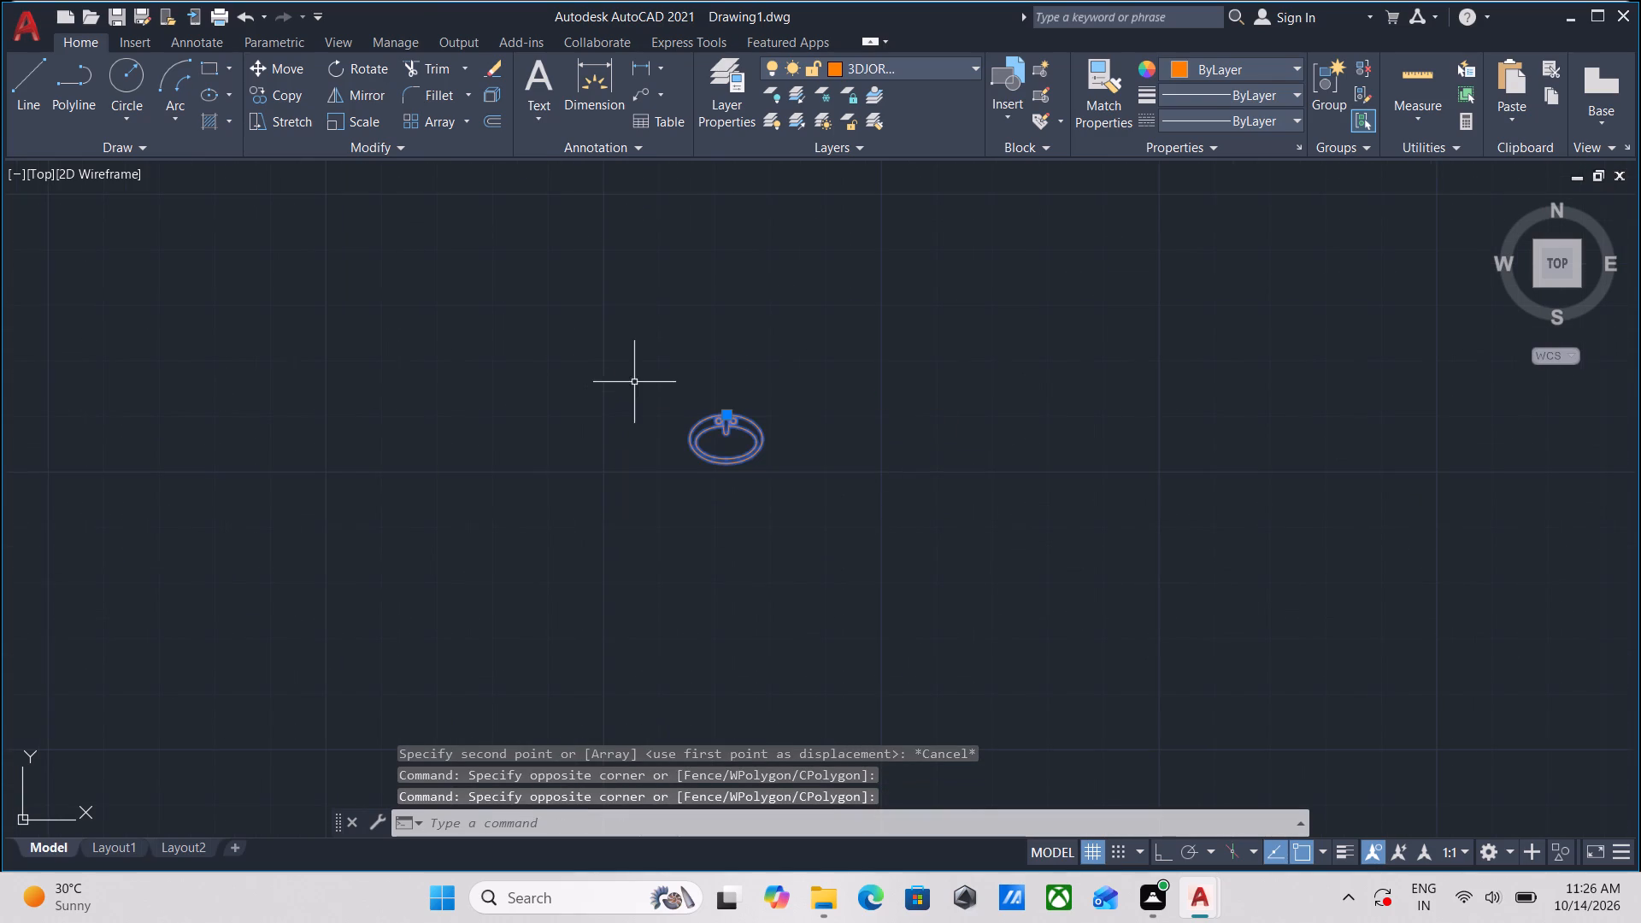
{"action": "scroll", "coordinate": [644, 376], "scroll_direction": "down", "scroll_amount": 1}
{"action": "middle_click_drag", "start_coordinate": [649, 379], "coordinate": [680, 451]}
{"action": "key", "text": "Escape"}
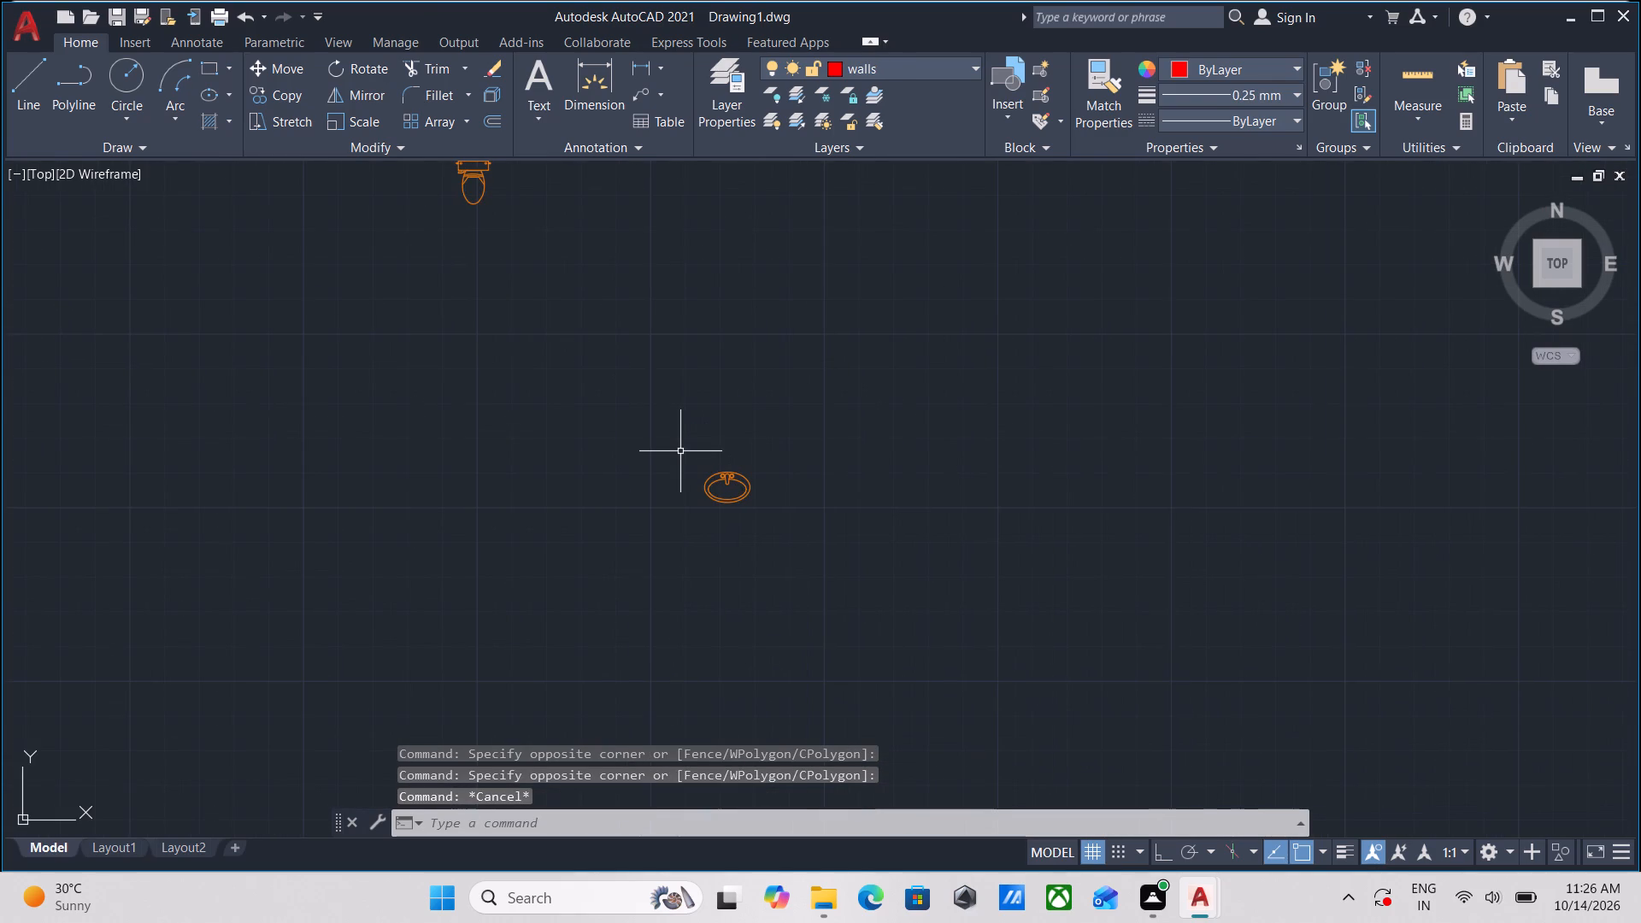
Look over the whole floor plan and the small spare furniture blocks beside it to locate the dining set.
{"action": "scroll", "coordinate": [691, 444], "scroll_direction": "down", "scroll_amount": 5}
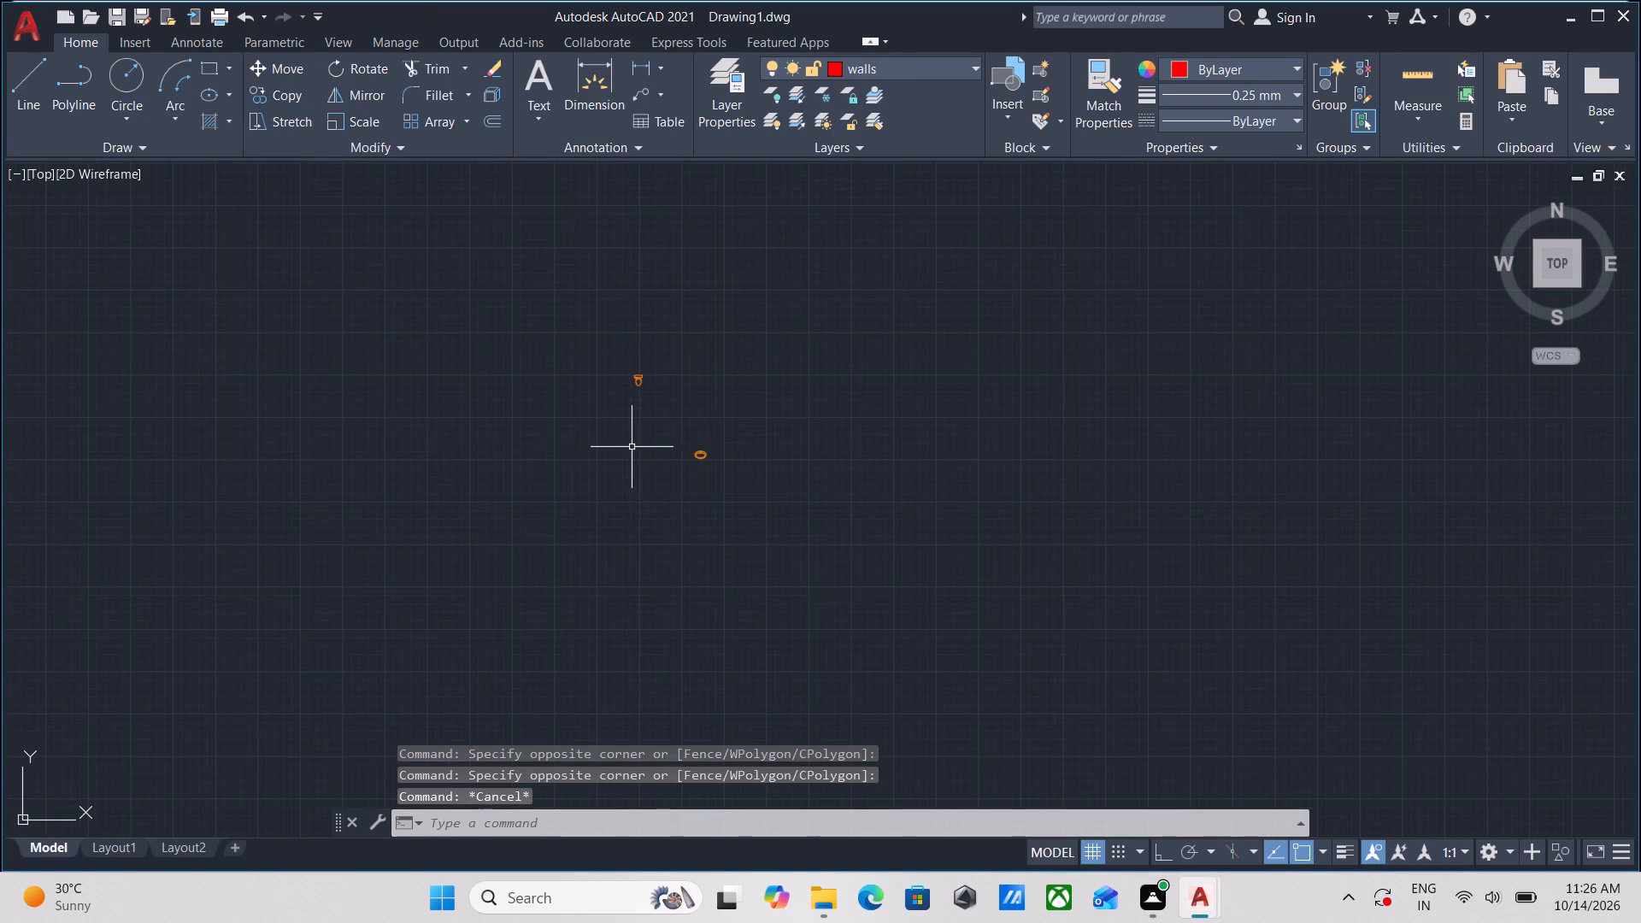
{"action": "middle_click_drag", "start_coordinate": [632, 448], "coordinate": [846, 320]}
{"action": "scroll", "coordinate": [677, 409], "scroll_direction": "down", "scroll_amount": 4}
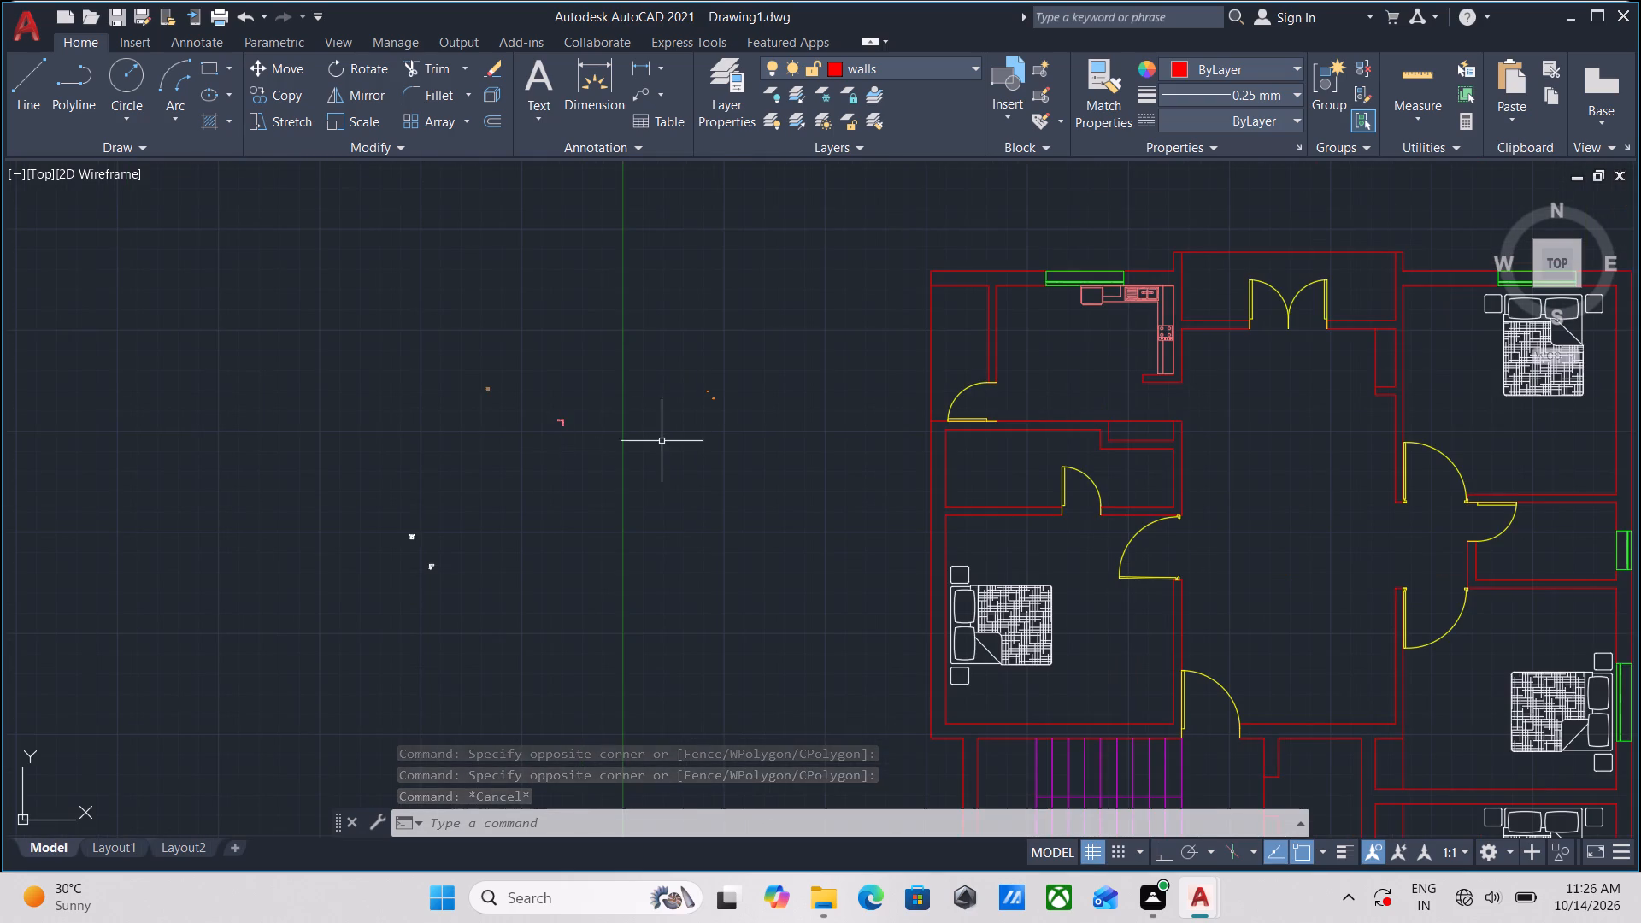
{"action": "middle_click_drag", "start_coordinate": [670, 439], "coordinate": [515, 243]}
{"action": "scroll", "coordinate": [506, 265], "scroll_direction": "down", "scroll_amount": 1}
{"action": "middle_click_drag", "start_coordinate": [505, 267], "coordinate": [485, 336]}
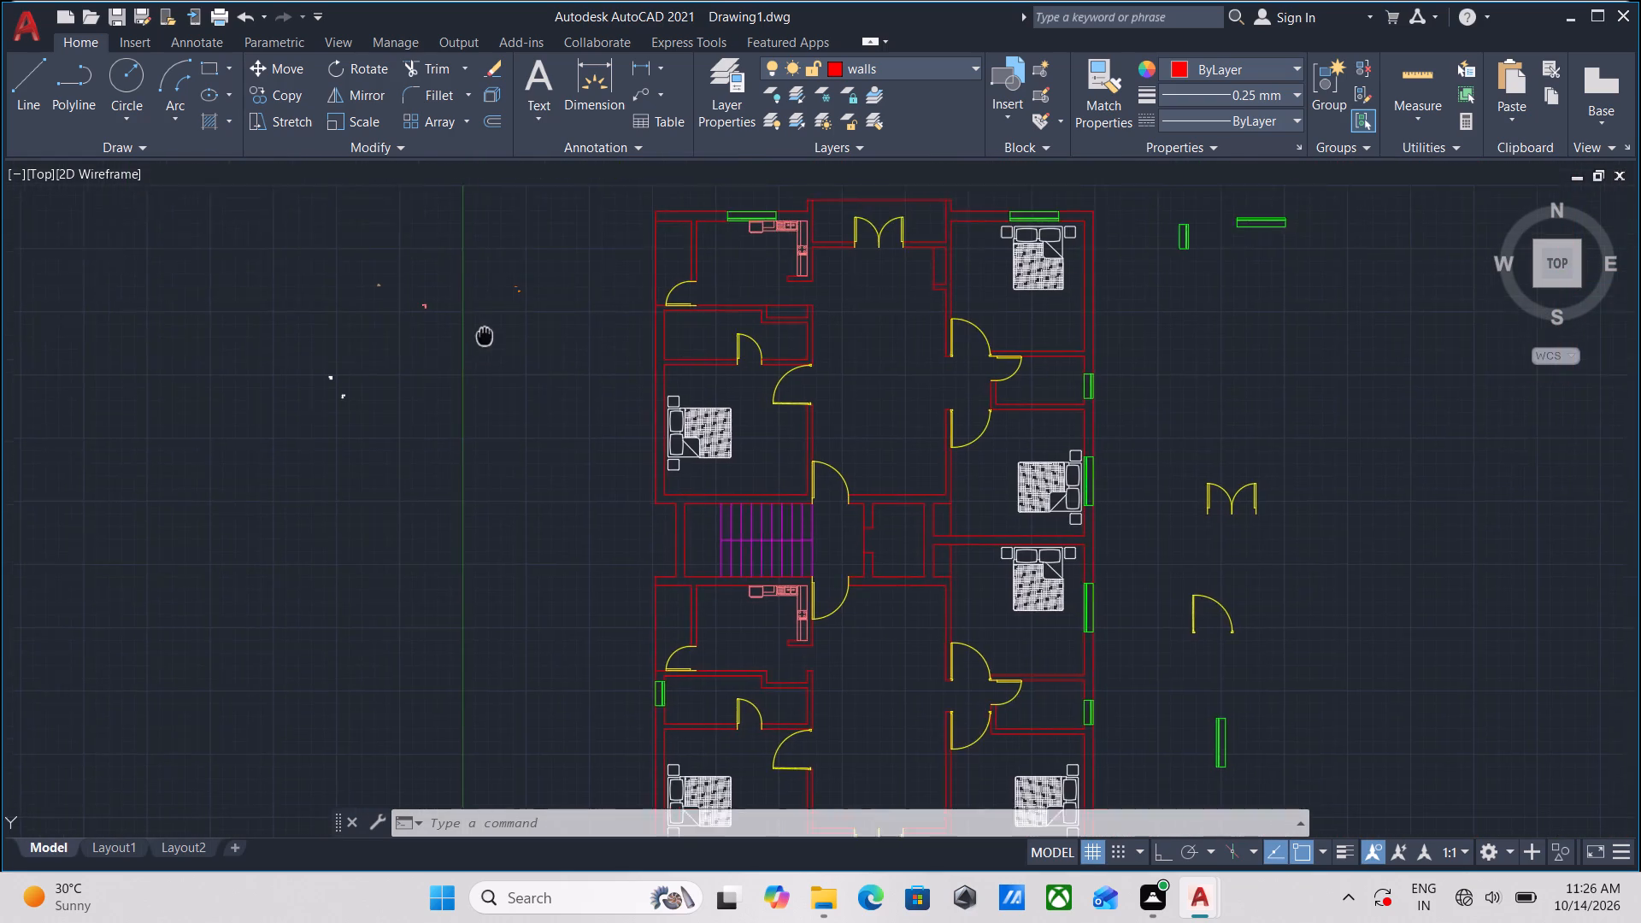
{"action": "middle_click_drag", "start_coordinate": [485, 336], "coordinate": [484, 345]}
{"action": "scroll", "coordinate": [485, 336], "scroll_direction": "down", "scroll_amount": 1}
{"action": "scroll", "coordinate": [411, 246], "scroll_direction": "up", "scroll_amount": 2}
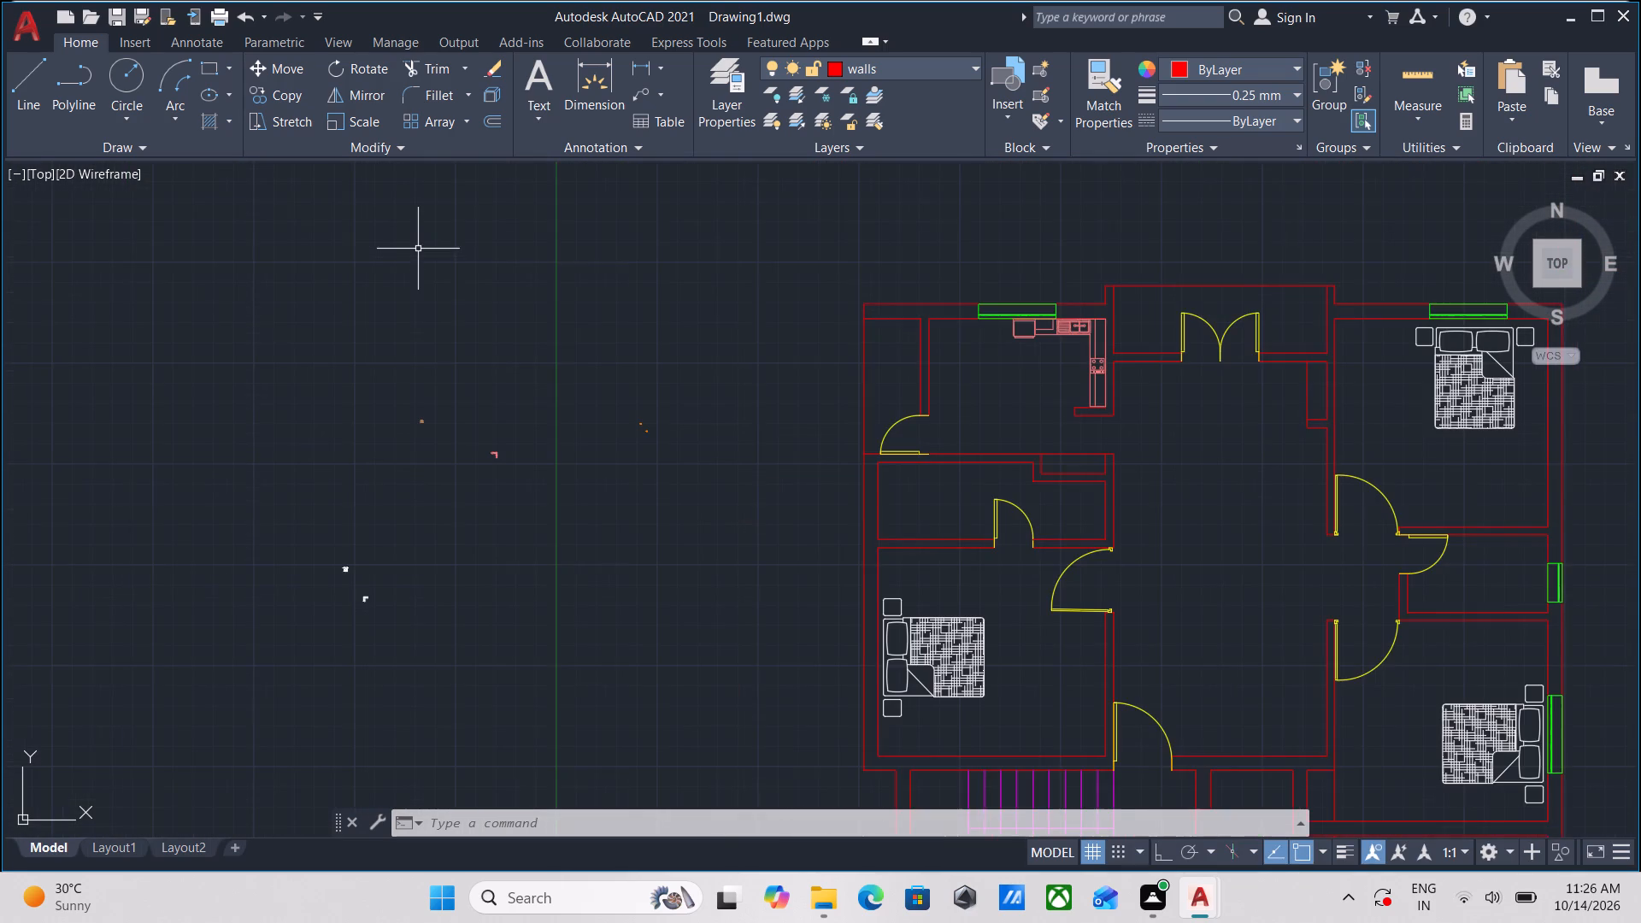
Copy the spare four-chair dining set by its table's lowest corner into the upper apartment's hall, below the double door.
{"action": "scroll", "coordinate": [507, 444], "scroll_direction": "up", "scroll_amount": 2}
{"action": "middle_click_drag", "start_coordinate": [432, 527], "coordinate": [556, 518]}
{"action": "scroll", "coordinate": [439, 317], "scroll_direction": "up", "scroll_amount": 1}
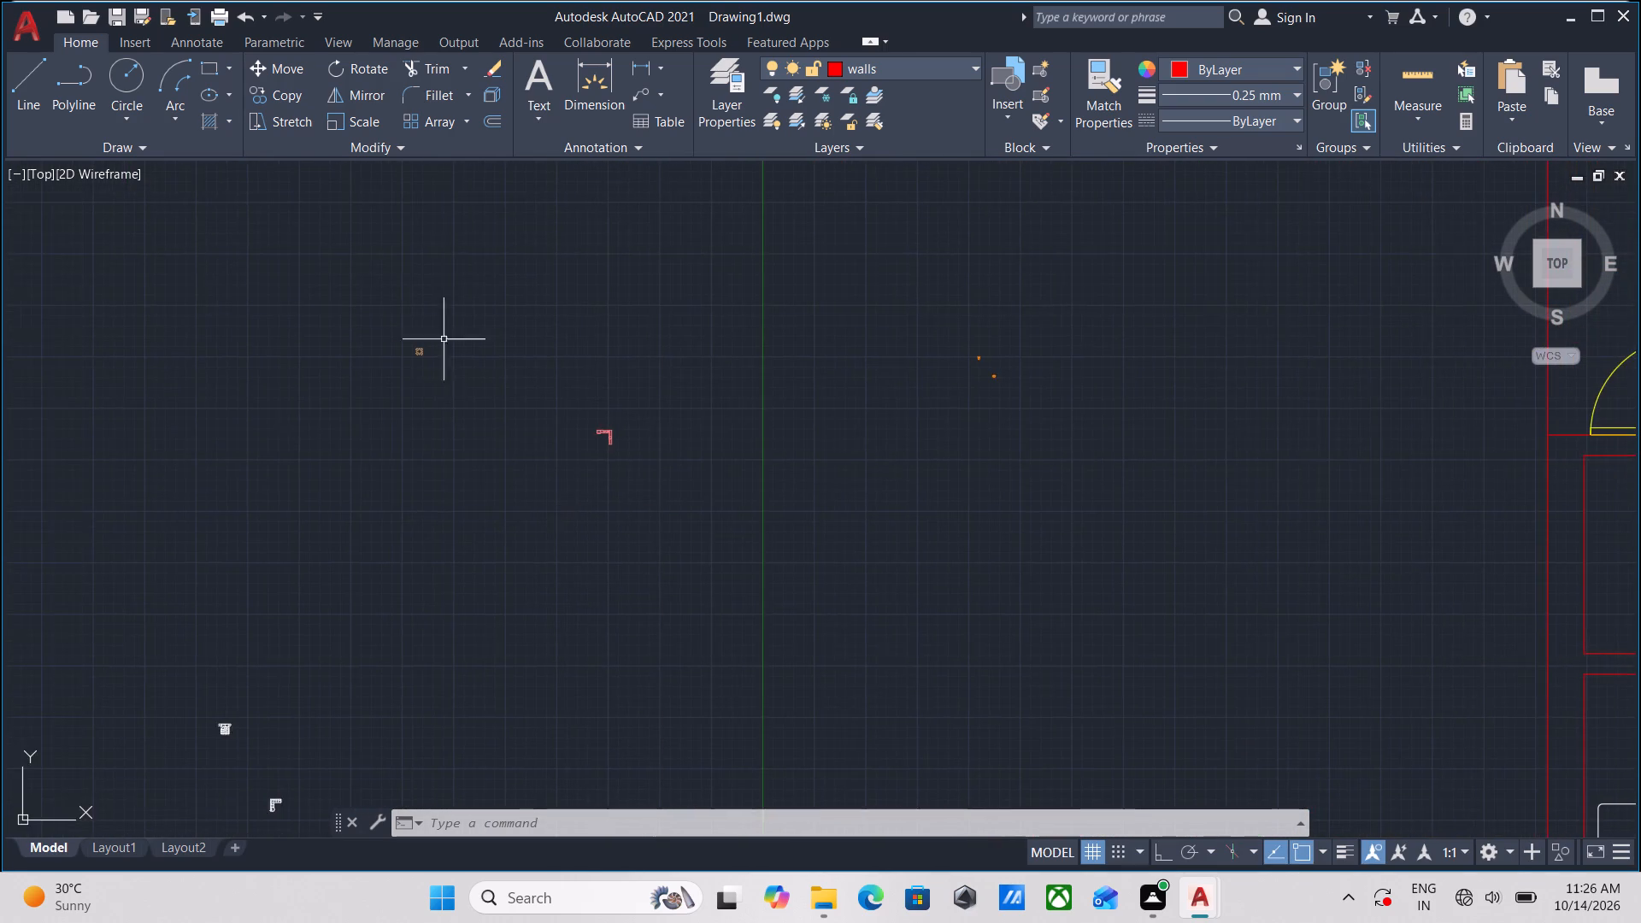
{"action": "scroll", "coordinate": [439, 317], "scroll_direction": "up", "scroll_amount": 2}
{"action": "left_click_drag", "start_coordinate": [423, 572], "coordinate": [414, 557]}
{"action": "left_click", "coordinate": [324, 391]}
{"action": "scroll", "coordinate": [350, 461], "scroll_direction": "up", "scroll_amount": 2}
{"action": "middle_click_drag", "start_coordinate": [375, 463], "coordinate": [491, 469]}
{"action": "type", "text": "CO"}
{"action": "key", "text": "Return"}
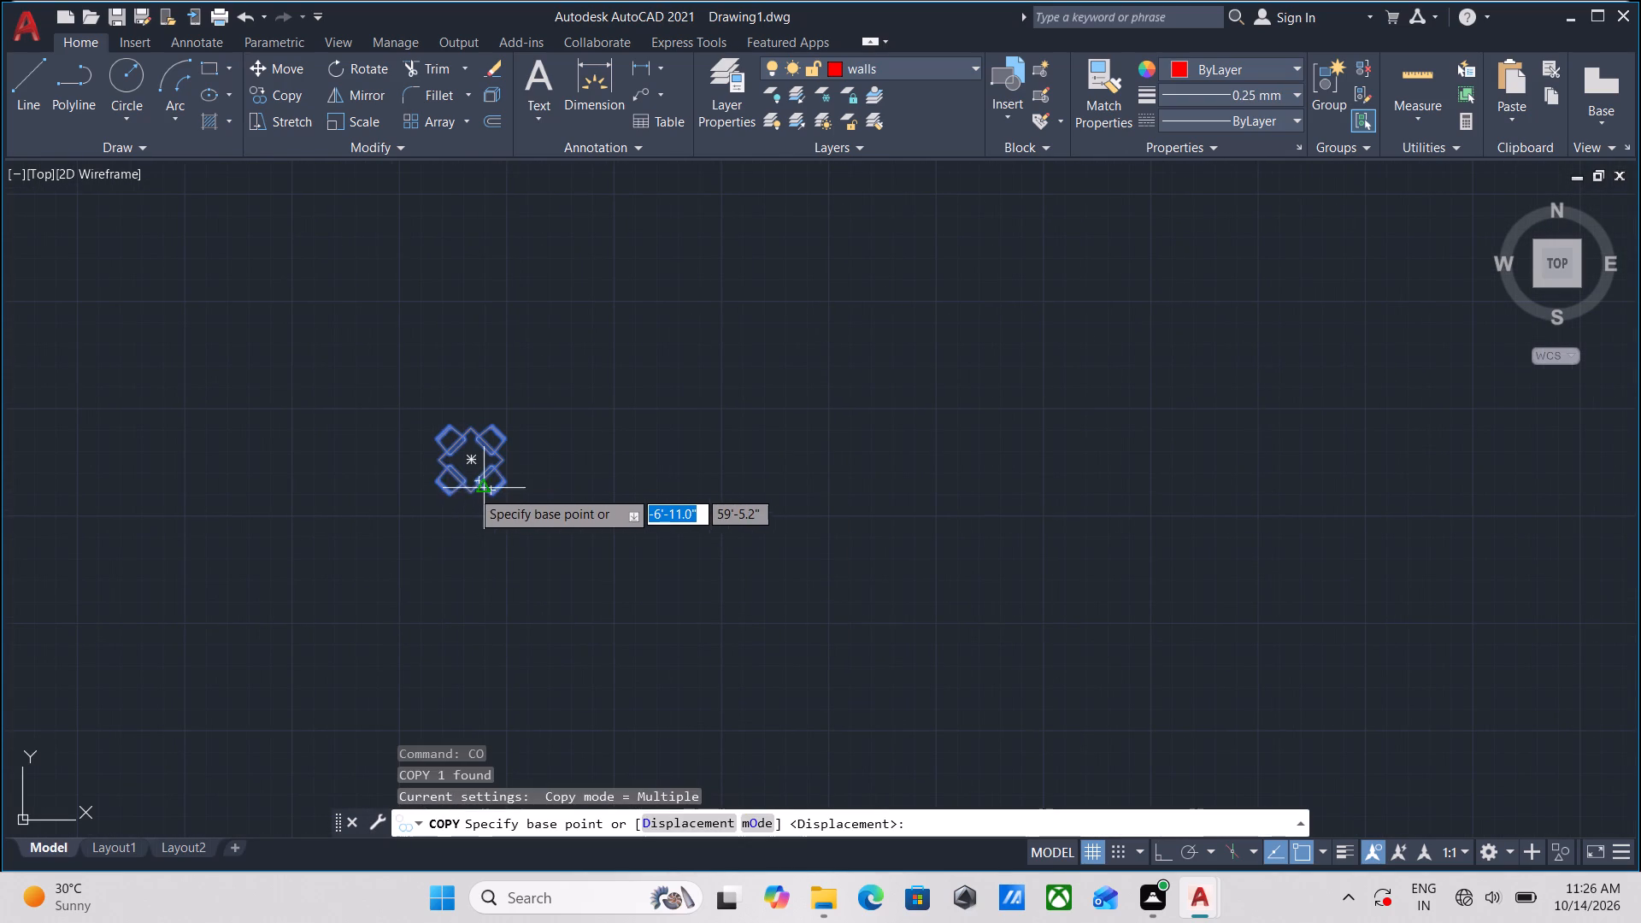
{"action": "left_click", "coordinate": [470, 490]}
{"action": "scroll", "coordinate": [730, 476], "scroll_direction": "down", "scroll_amount": 3}
{"action": "middle_click_drag", "start_coordinate": [731, 476], "coordinate": [246, 447]}
{"action": "scroll", "coordinate": [135, 438], "scroll_direction": "up", "scroll_amount": 1}
{"action": "scroll", "coordinate": [597, 482], "scroll_direction": "down", "scroll_amount": 3}
{"action": "middle_click_drag", "start_coordinate": [634, 484], "coordinate": [204, 455]}
{"action": "scroll", "coordinate": [520, 449], "scroll_direction": "down", "scroll_amount": 3}
{"action": "middle_click_drag", "start_coordinate": [538, 449], "coordinate": [276, 448]}
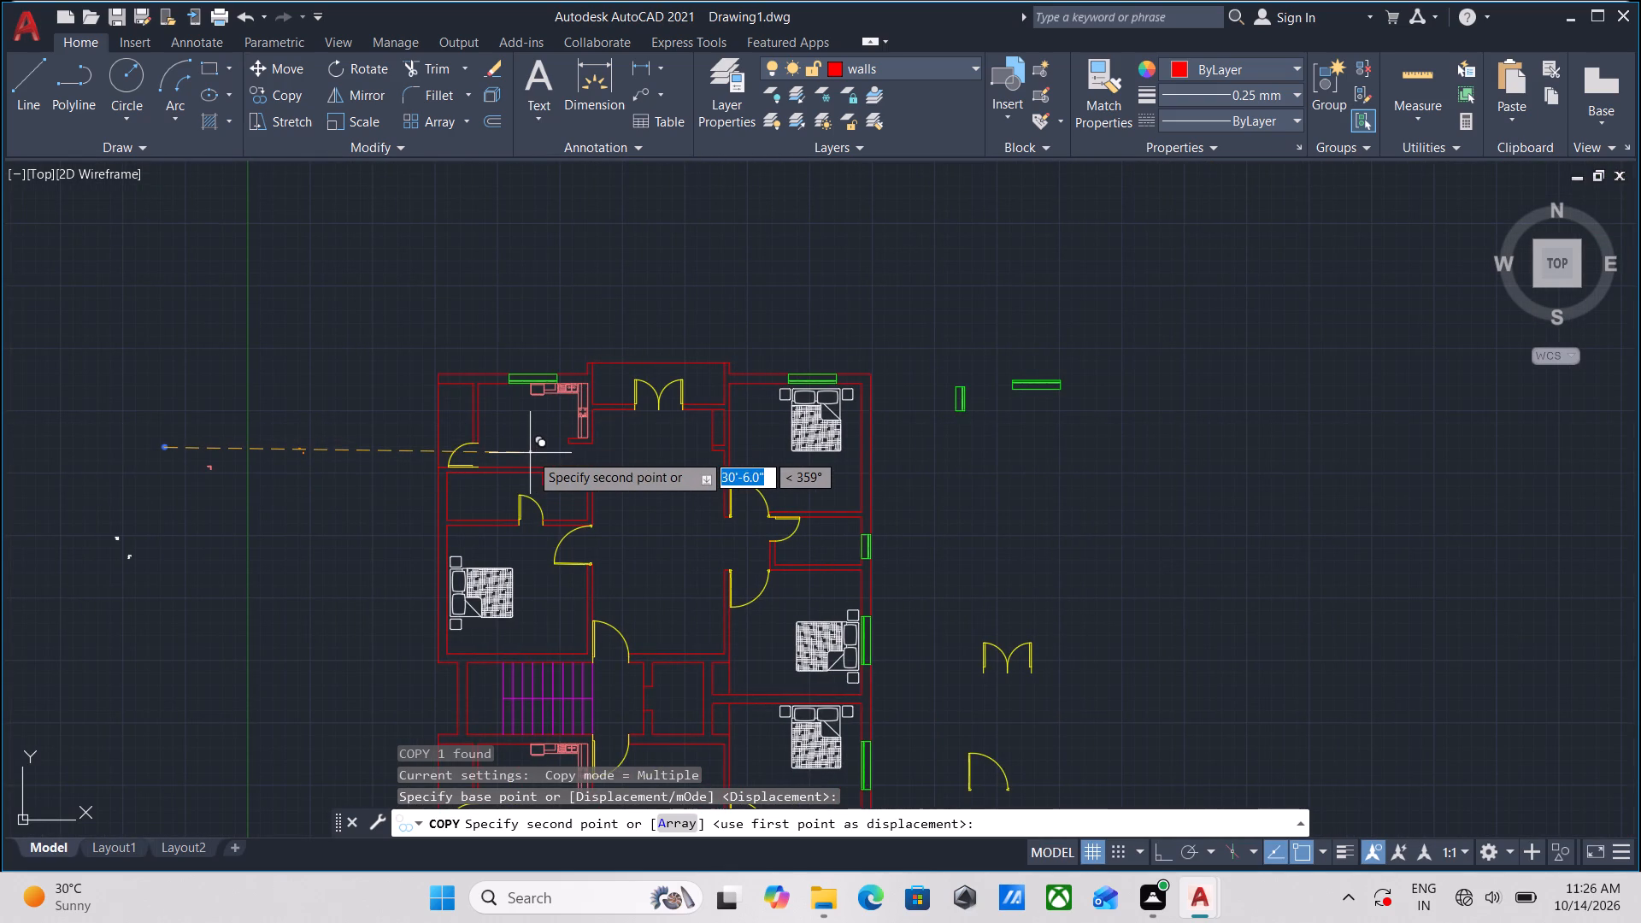
{"action": "scroll", "coordinate": [594, 459], "scroll_direction": "up", "scroll_amount": 3}
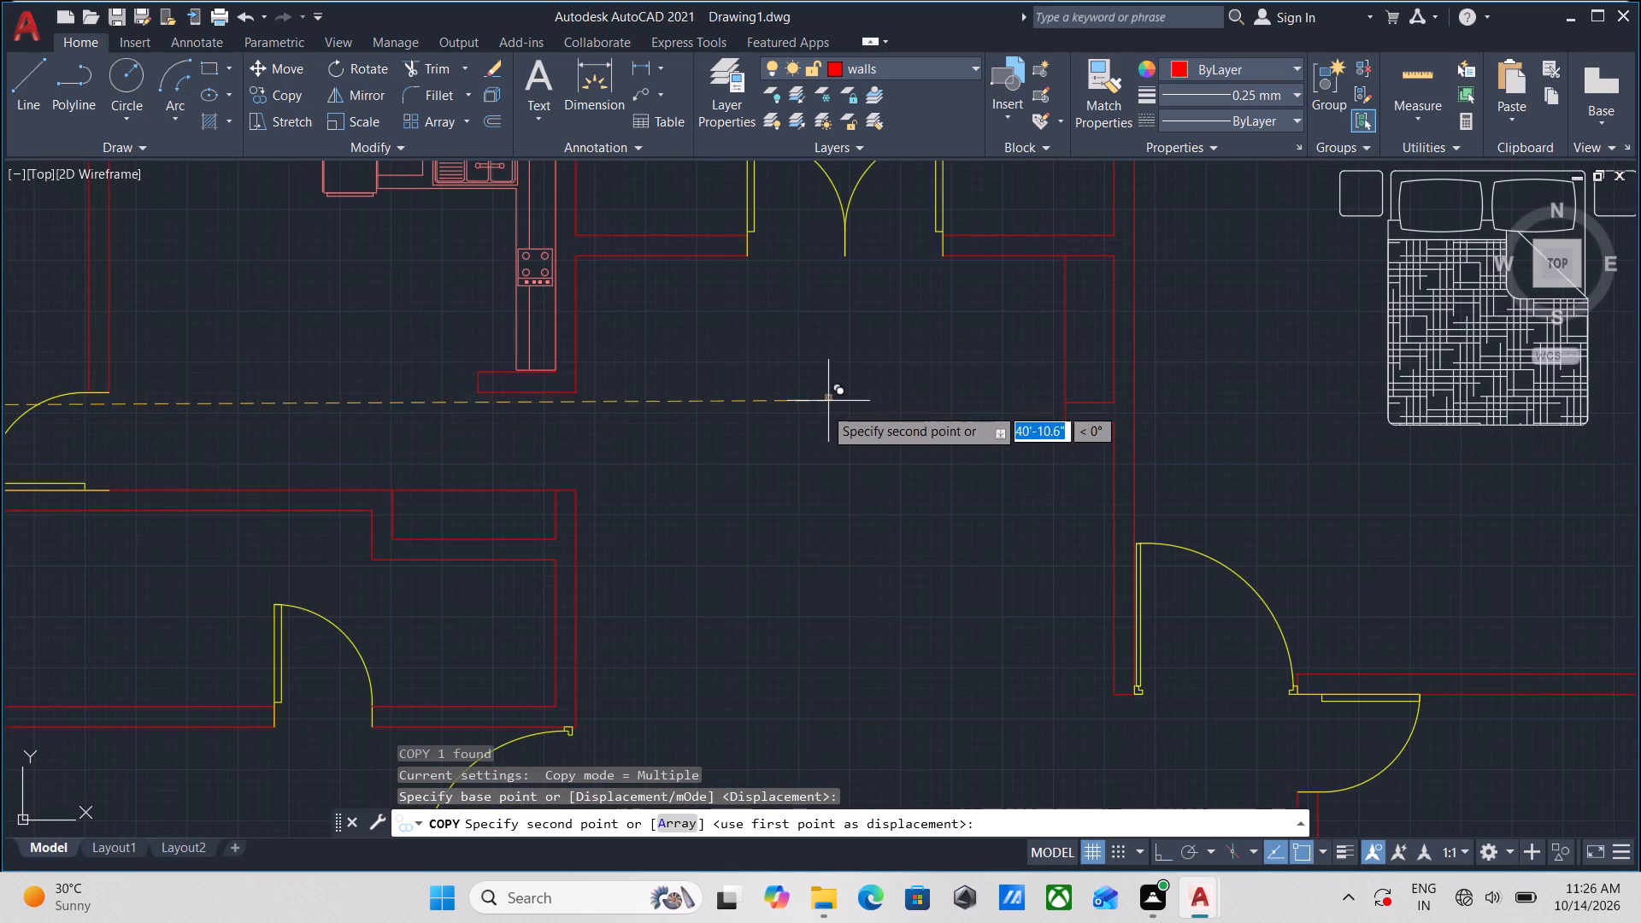
{"action": "left_click", "coordinate": [832, 426]}
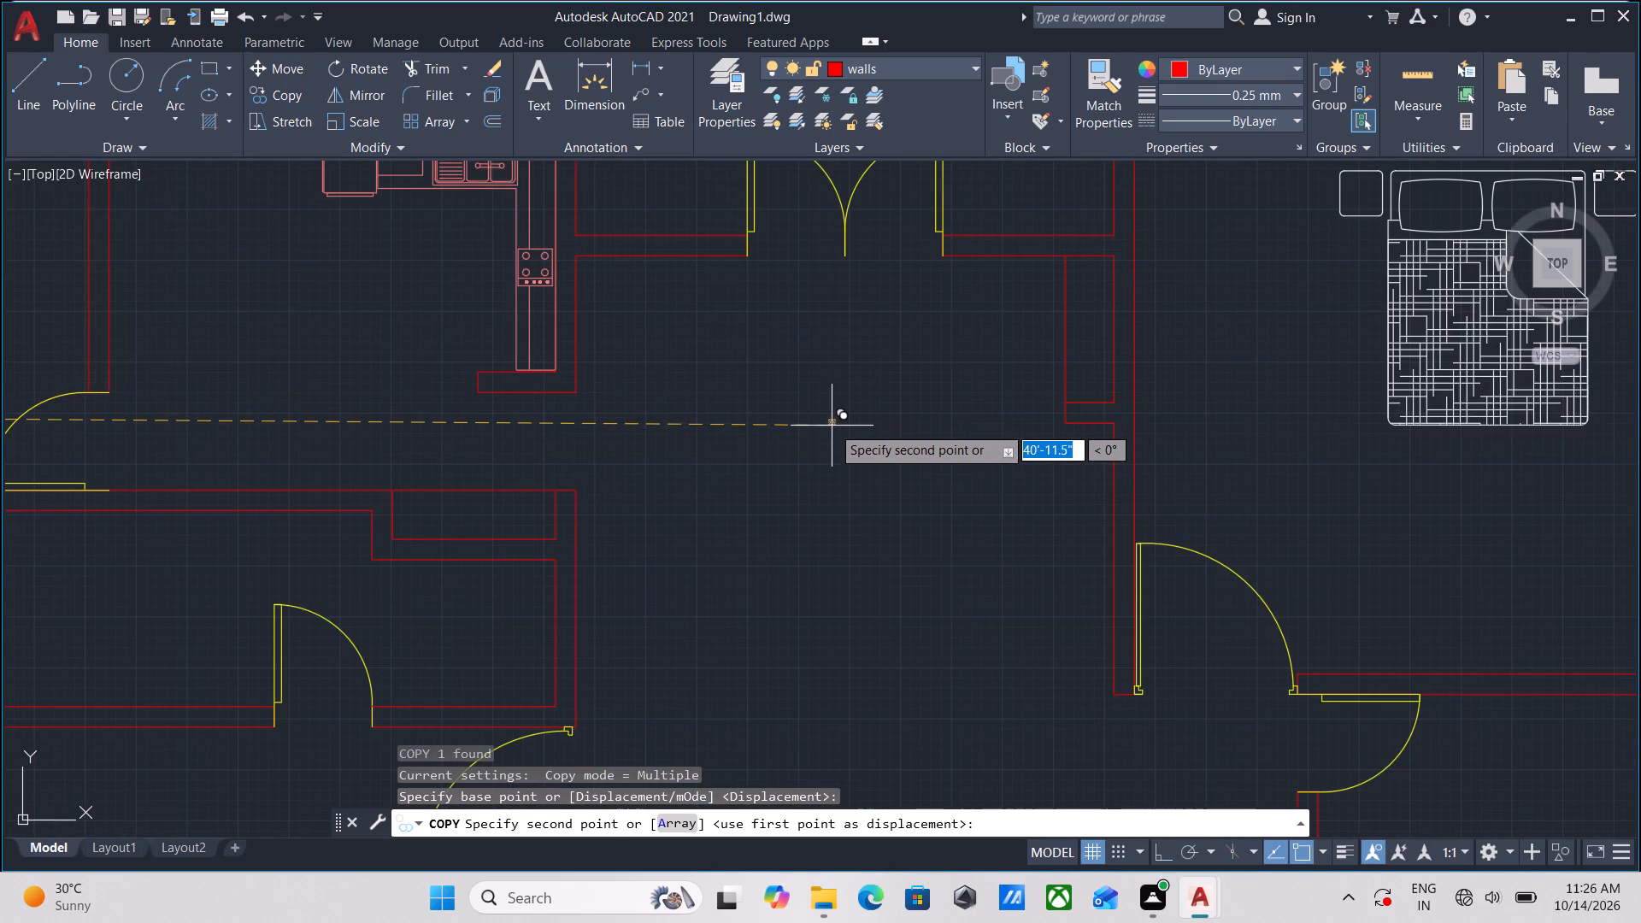
{"action": "scroll", "coordinate": [849, 385], "scroll_direction": "up", "scroll_amount": 3}
{"action": "key", "text": "Escape"}
Rotate the copied dining set by 315° about its table's lowest corner so the table's sides run parallel to the walls.
{"action": "scroll", "coordinate": [797, 507], "scroll_direction": "up", "scroll_amount": 2}
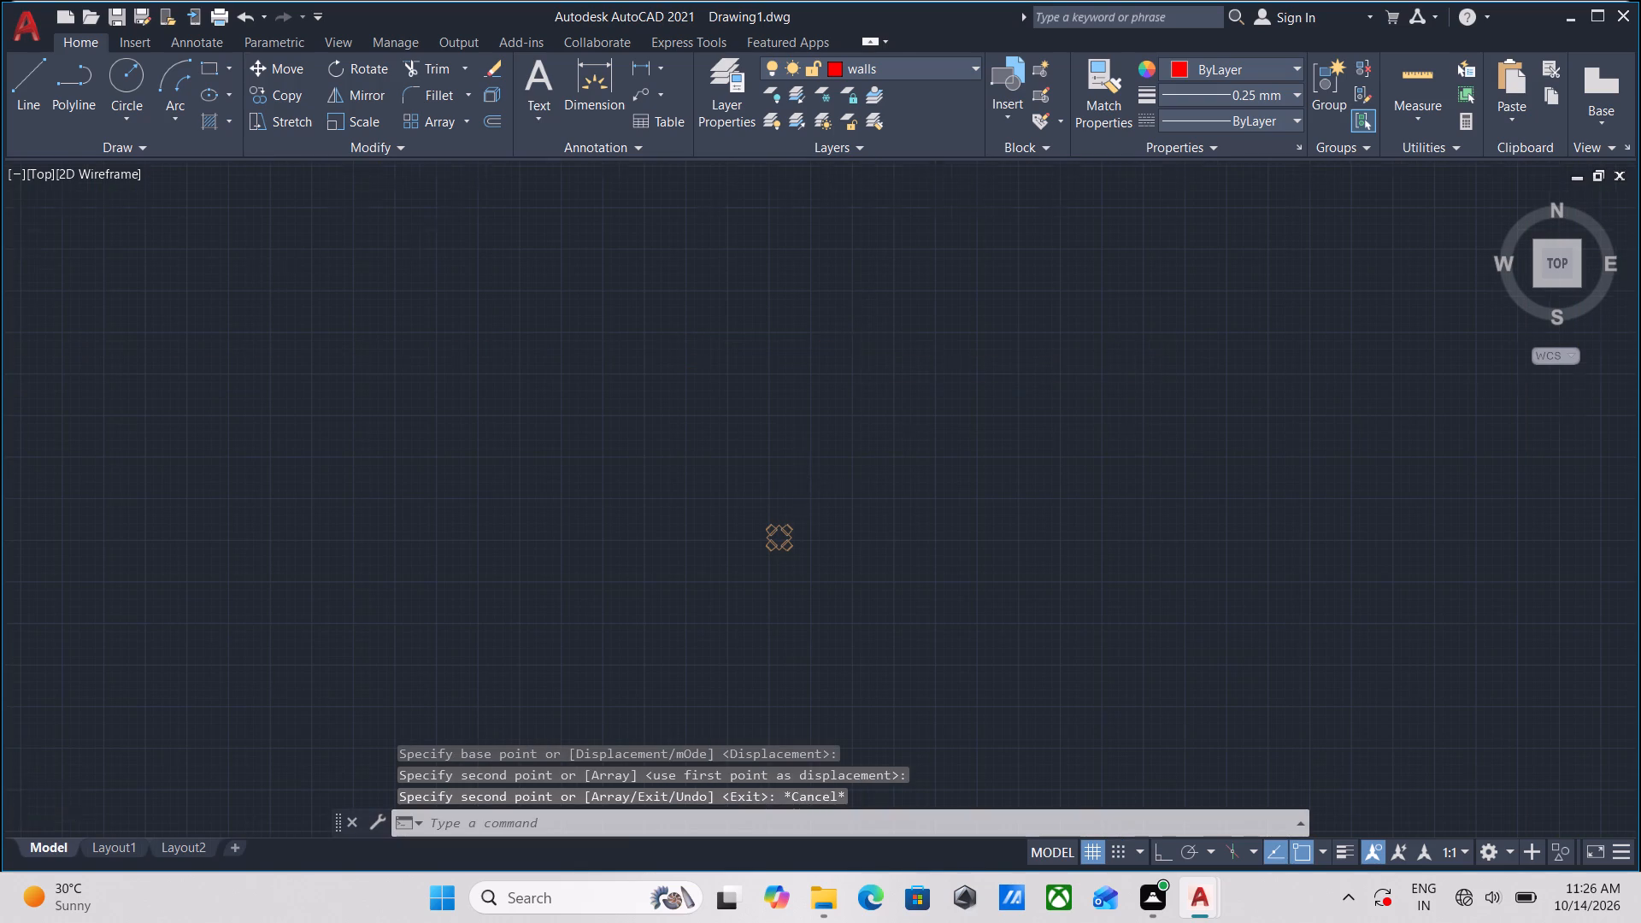
{"action": "middle_click_drag", "start_coordinate": [794, 512], "coordinate": [802, 365]}
{"action": "left_click", "coordinate": [840, 532]}
{"action": "left_click", "coordinate": [715, 446]}
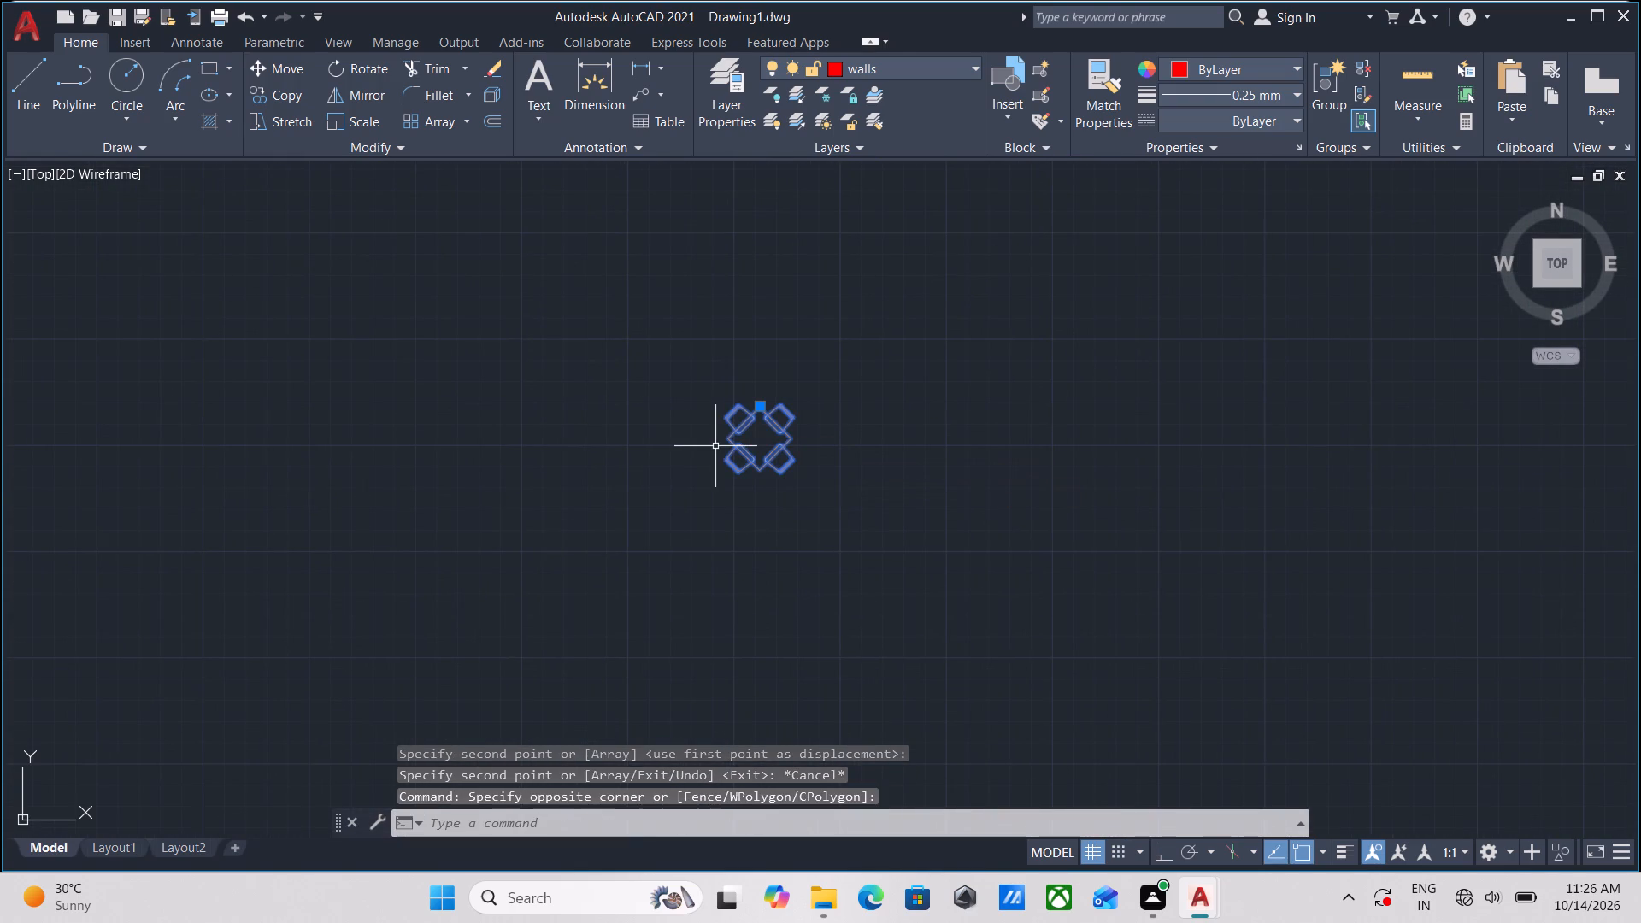
{"action": "key", "text": "r"}
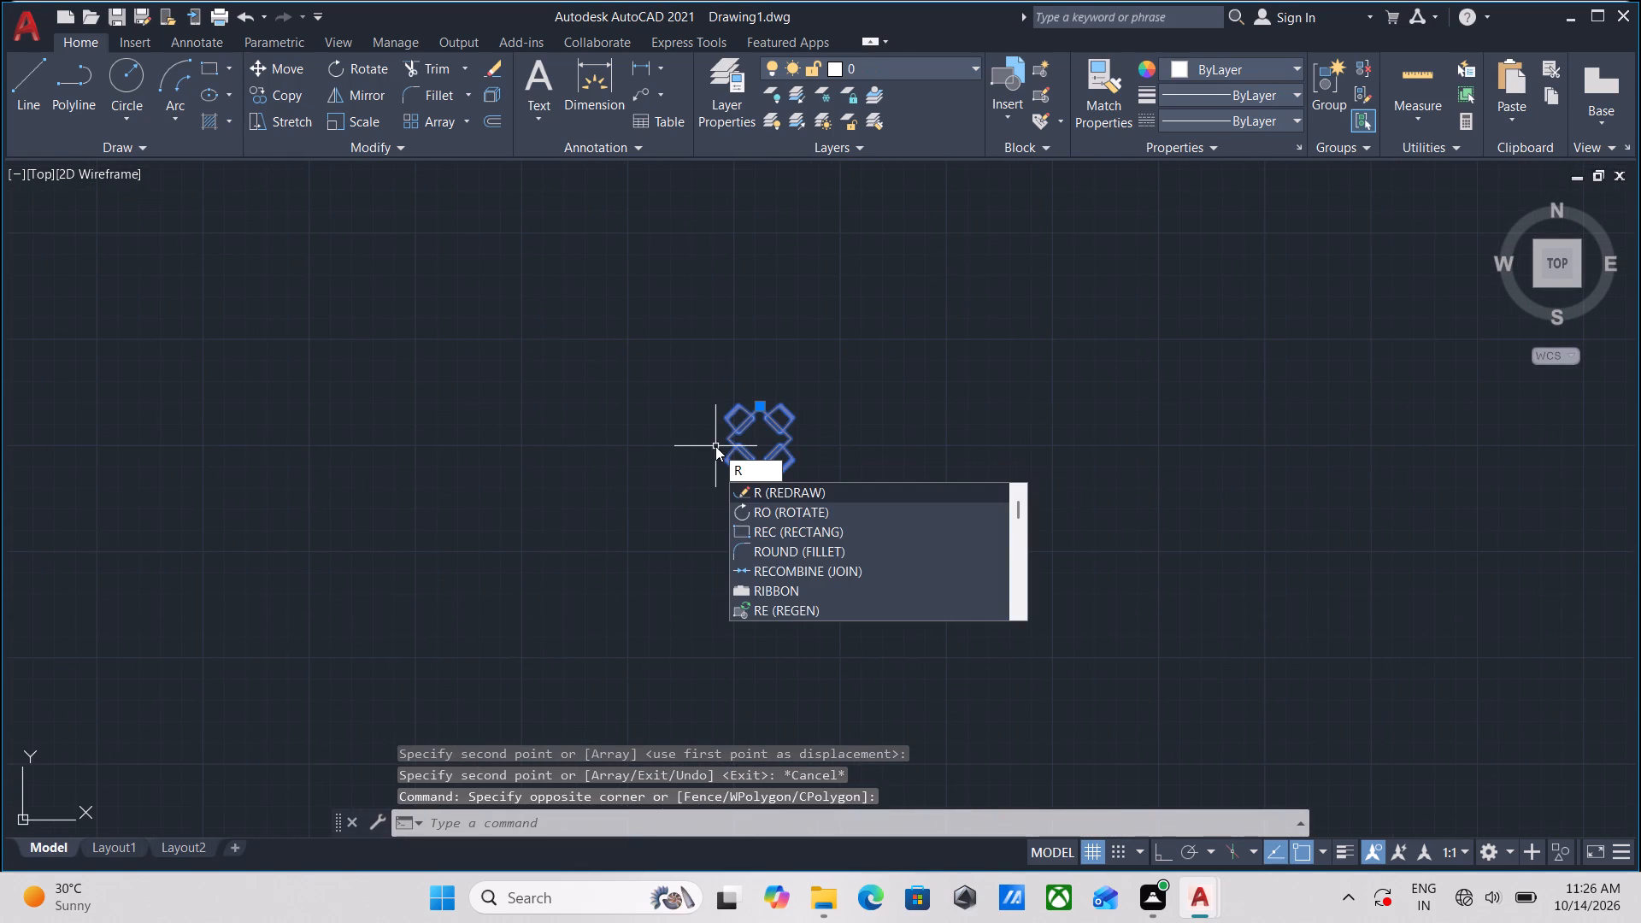
{"action": "key", "text": "o"}
{"action": "key", "text": "Return"}
{"action": "scroll", "coordinate": [779, 517], "scroll_direction": "up", "scroll_amount": 2}
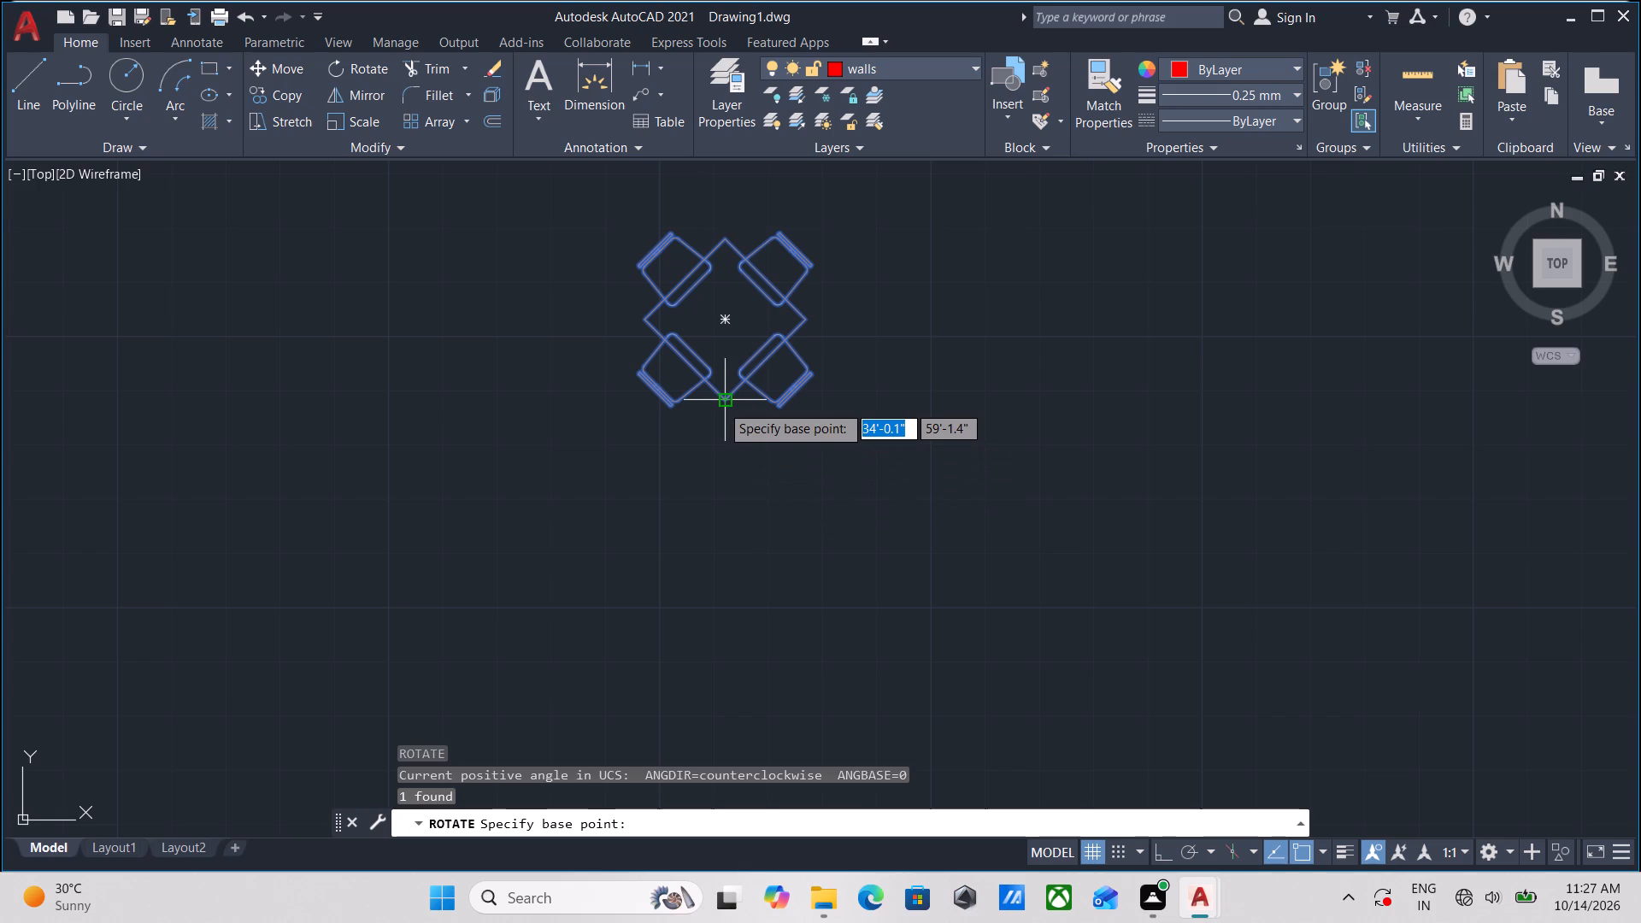
{"action": "left_click", "coordinate": [721, 404]}
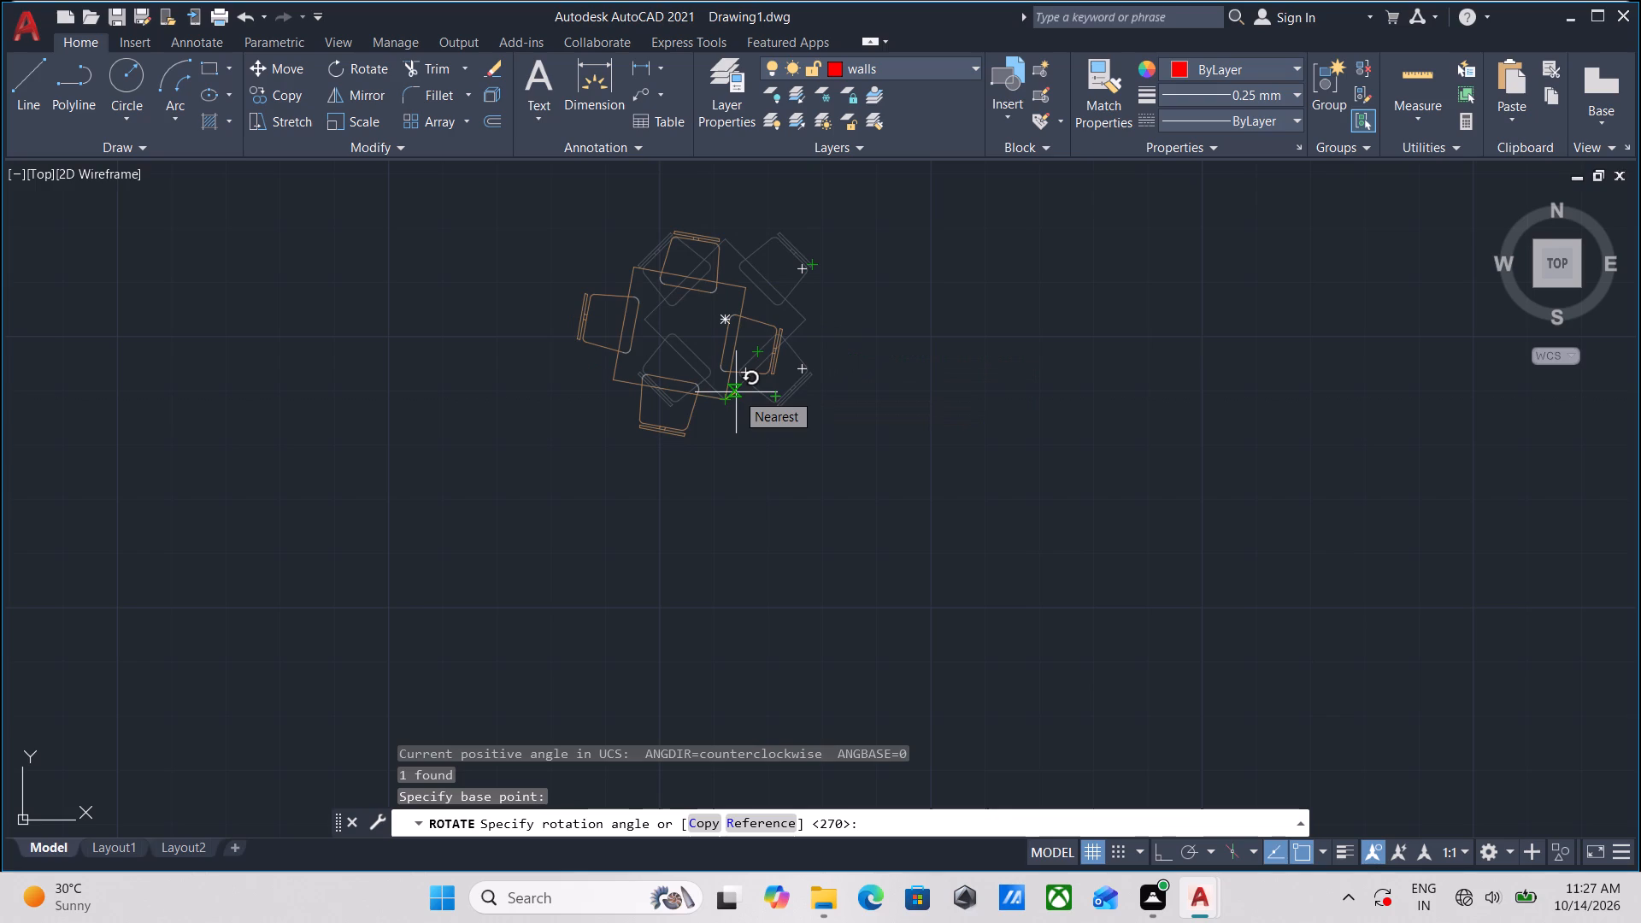
{"action": "key", "text": "F8"}
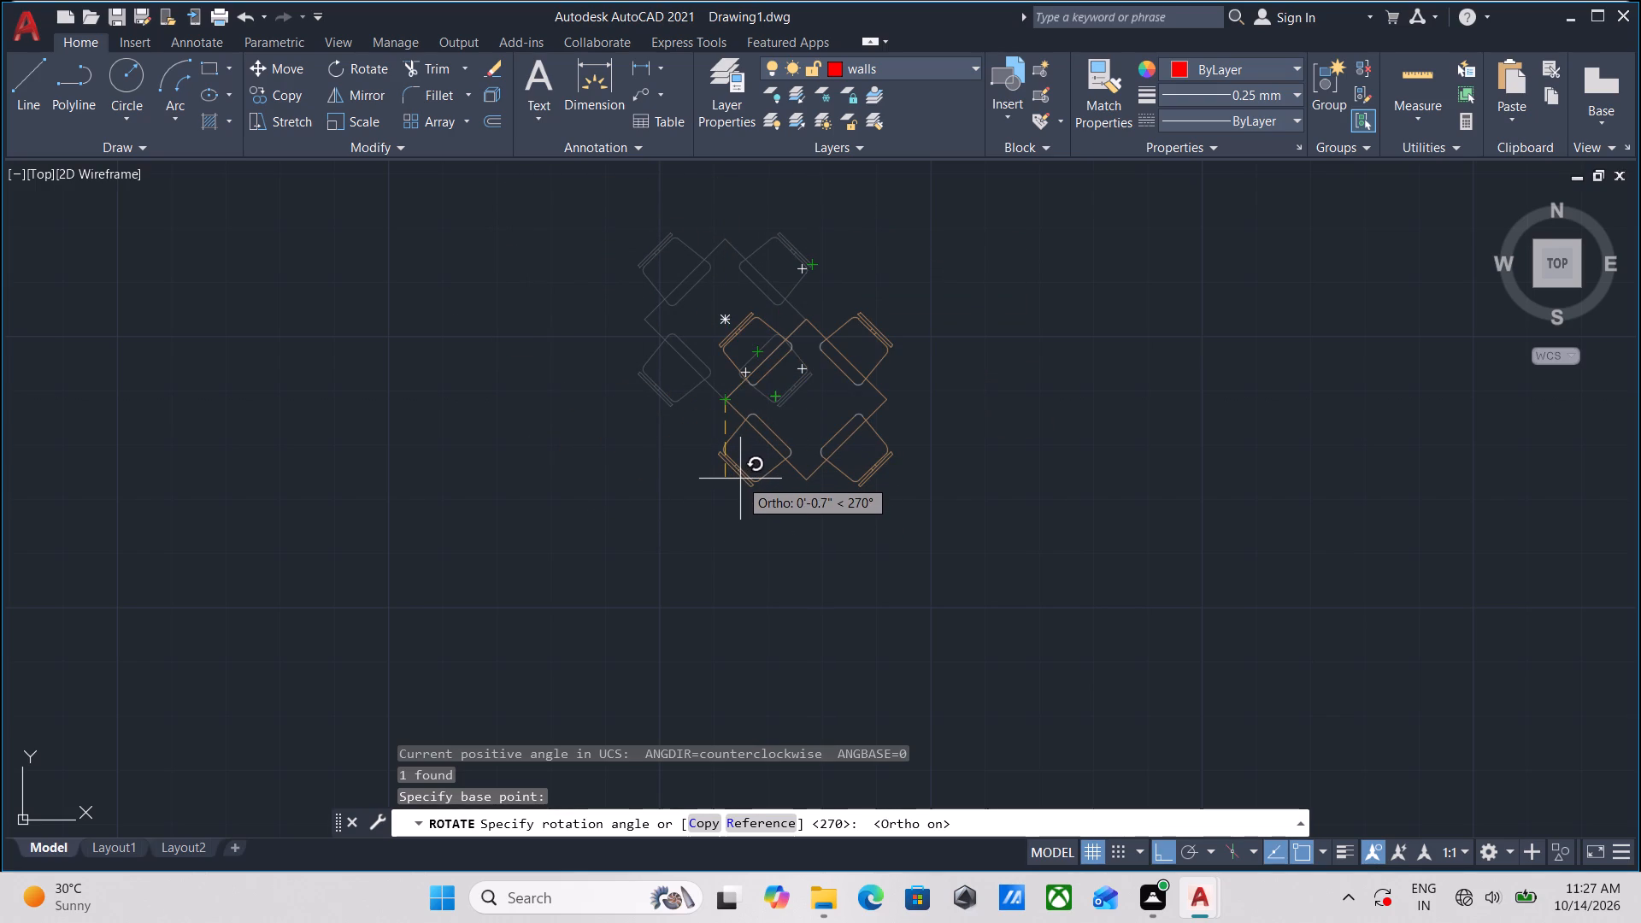
{"action": "key", "text": "F8"}
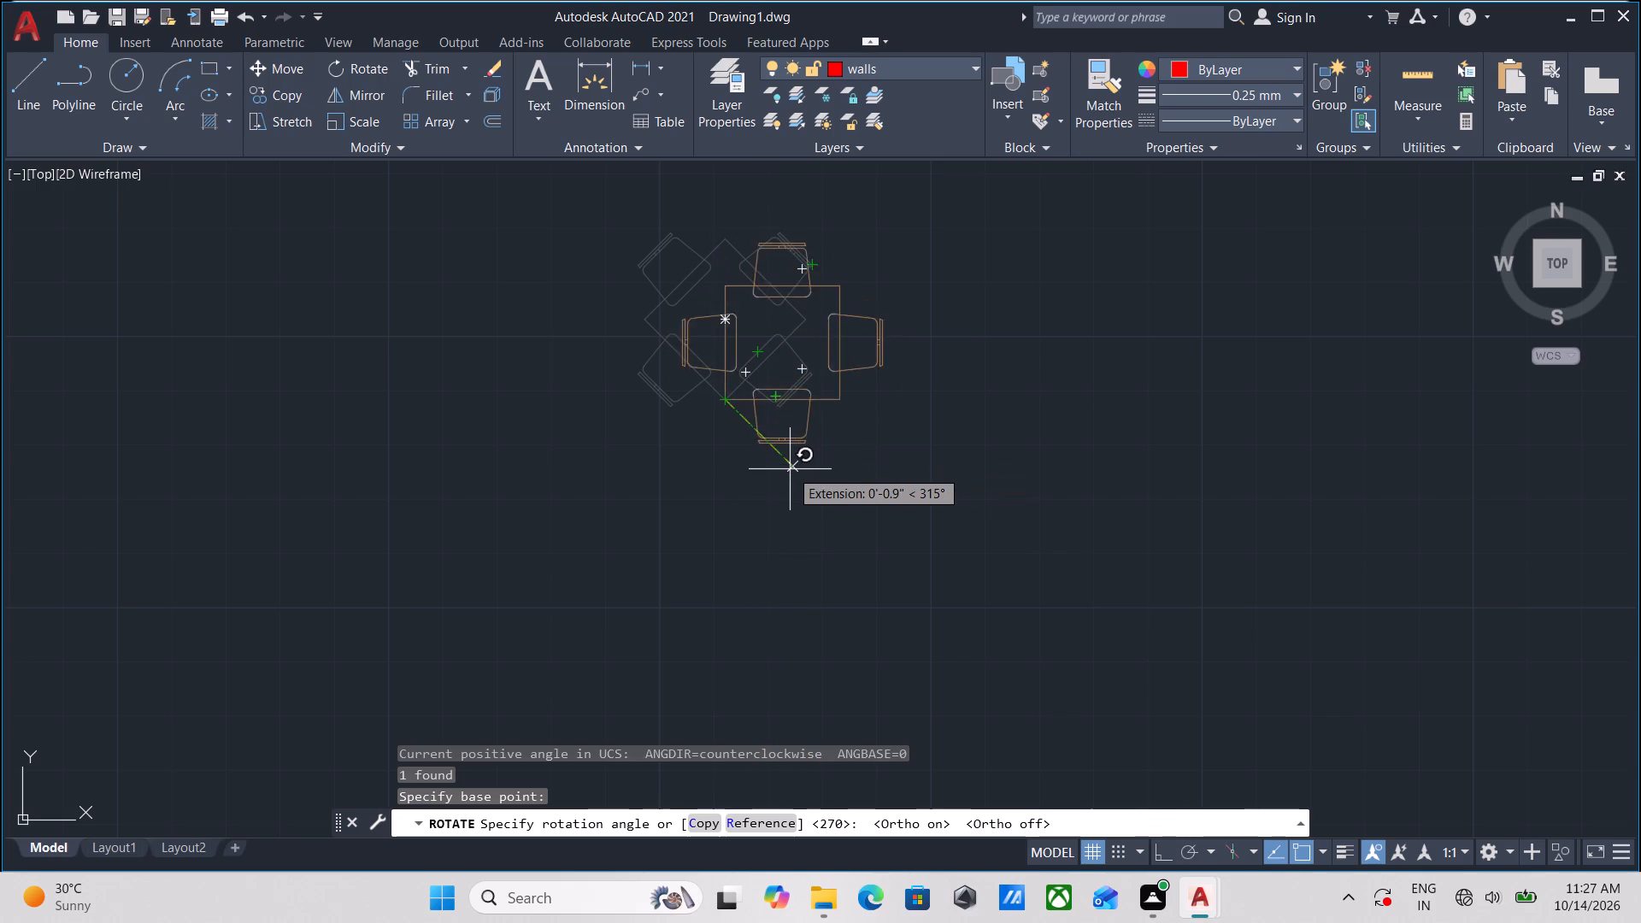
{"action": "left_click", "coordinate": [790, 470]}
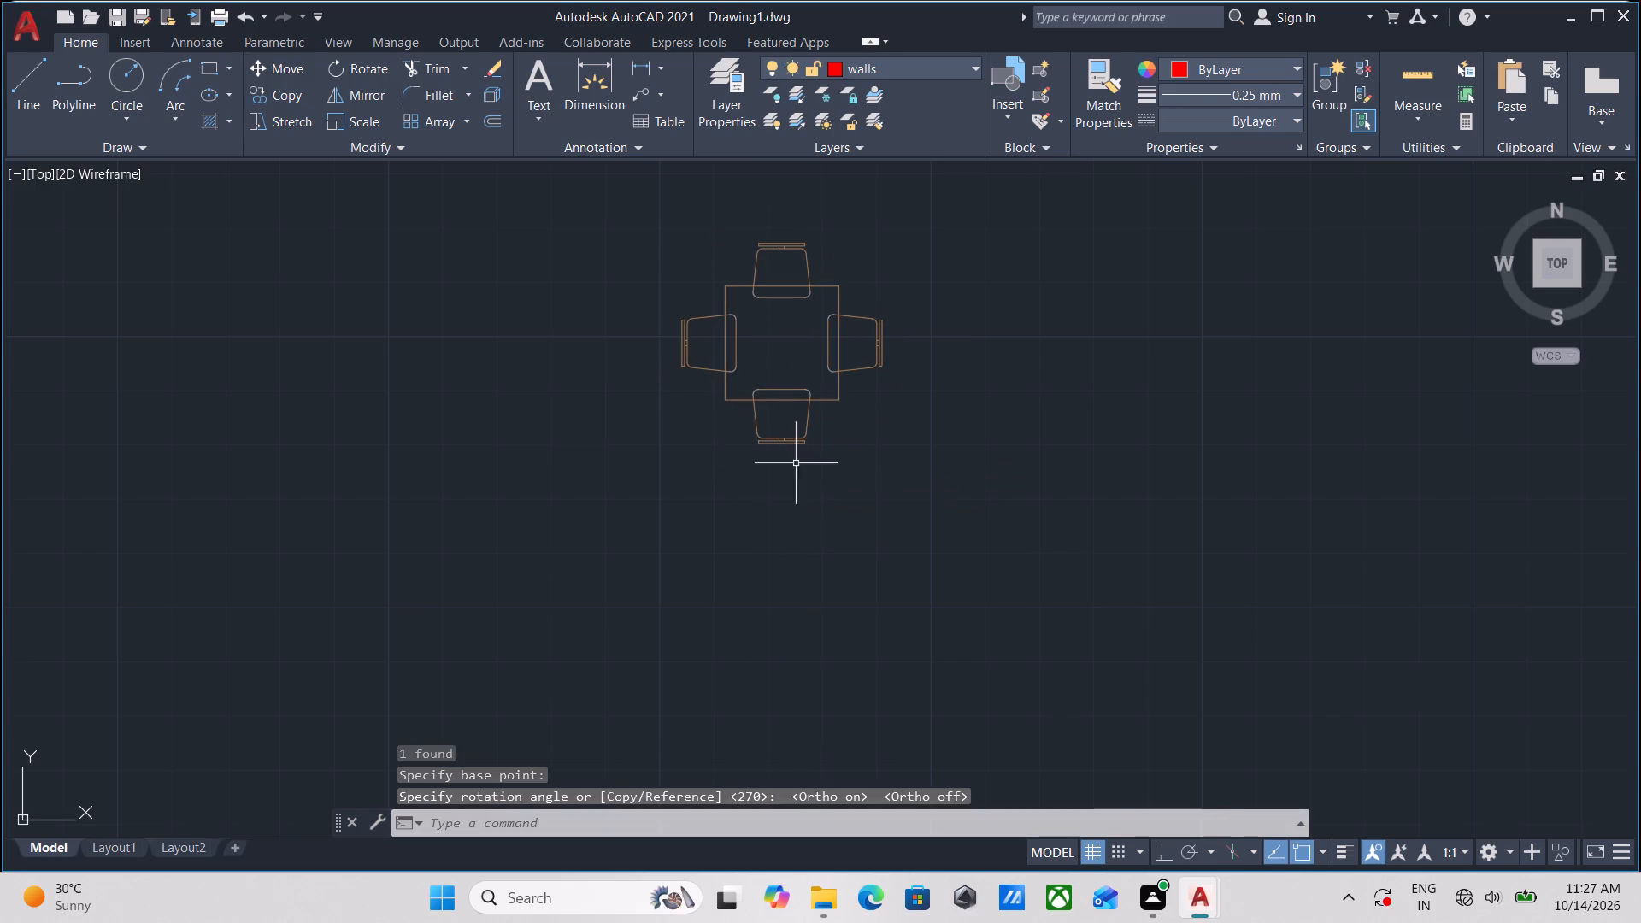
Scale up the rotated dining set from its table's upper-left corner by a factor of about 31 to suit the hall.
{"action": "scroll", "coordinate": [796, 463], "scroll_direction": "down", "scroll_amount": 1}
{"action": "middle_click_drag", "start_coordinate": [796, 463], "coordinate": [731, 523]}
{"action": "scroll", "coordinate": [748, 517], "scroll_direction": "up", "scroll_amount": 1}
{"action": "scroll", "coordinate": [748, 517], "scroll_direction": "down", "scroll_amount": 1}
{"action": "middle_click", "coordinate": [748, 517]}
{"action": "left_click_drag", "start_coordinate": [776, 528], "coordinate": [754, 497]}
{"action": "left_click", "coordinate": [685, 380]}
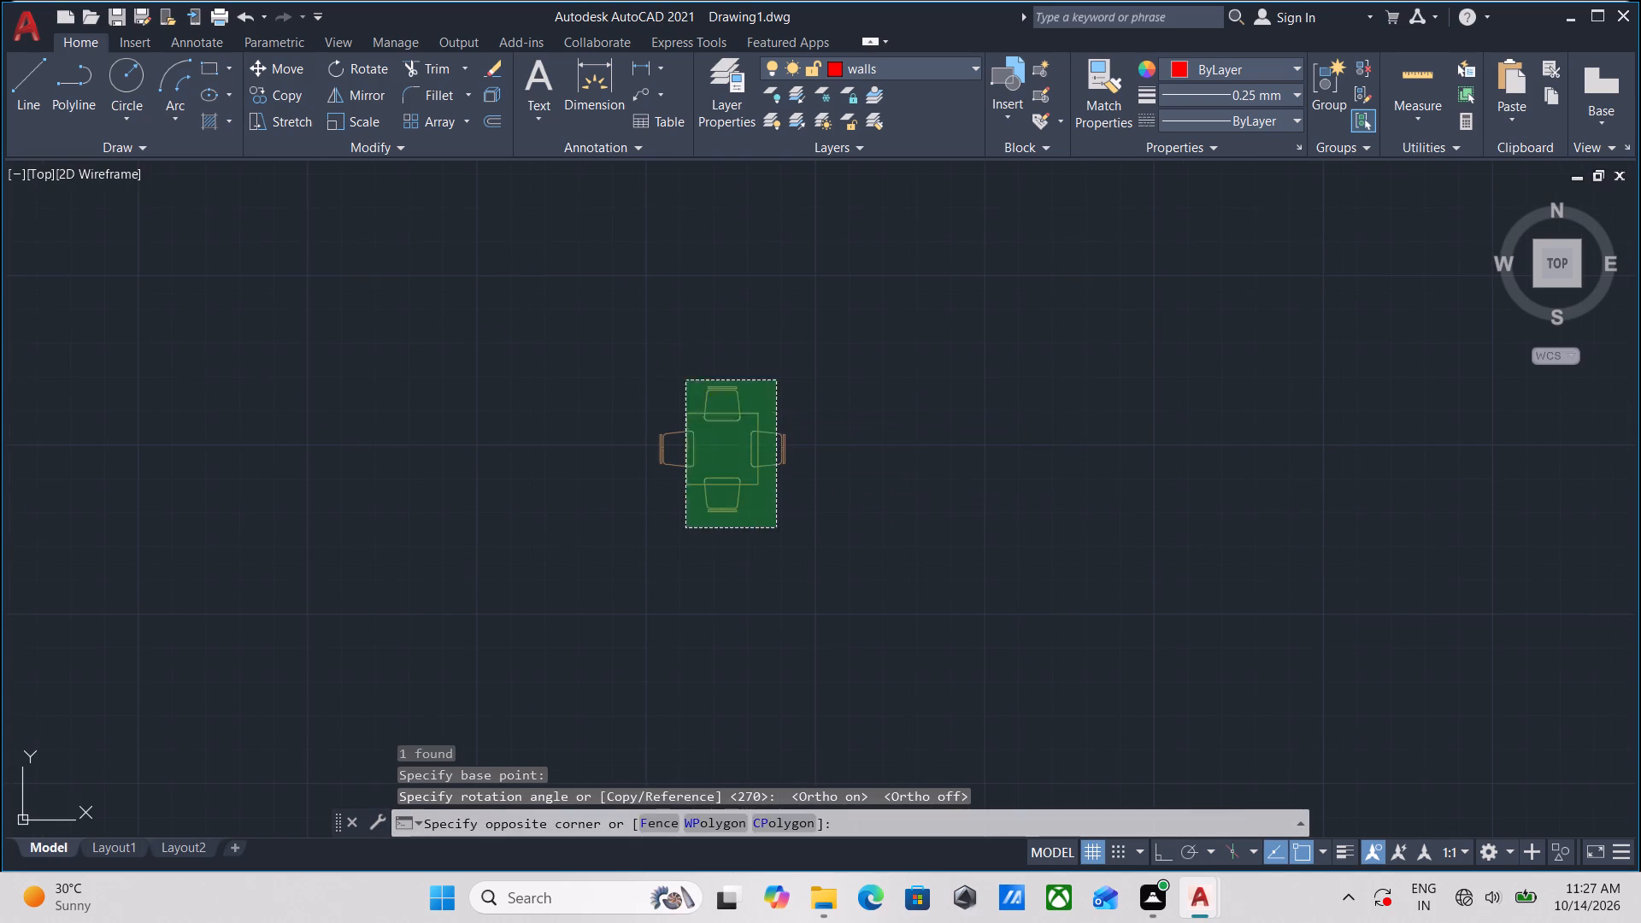
{"action": "scroll", "coordinate": [751, 504], "scroll_direction": "up", "scroll_amount": 2}
{"action": "middle_click_drag", "start_coordinate": [669, 481], "coordinate": [767, 572]}
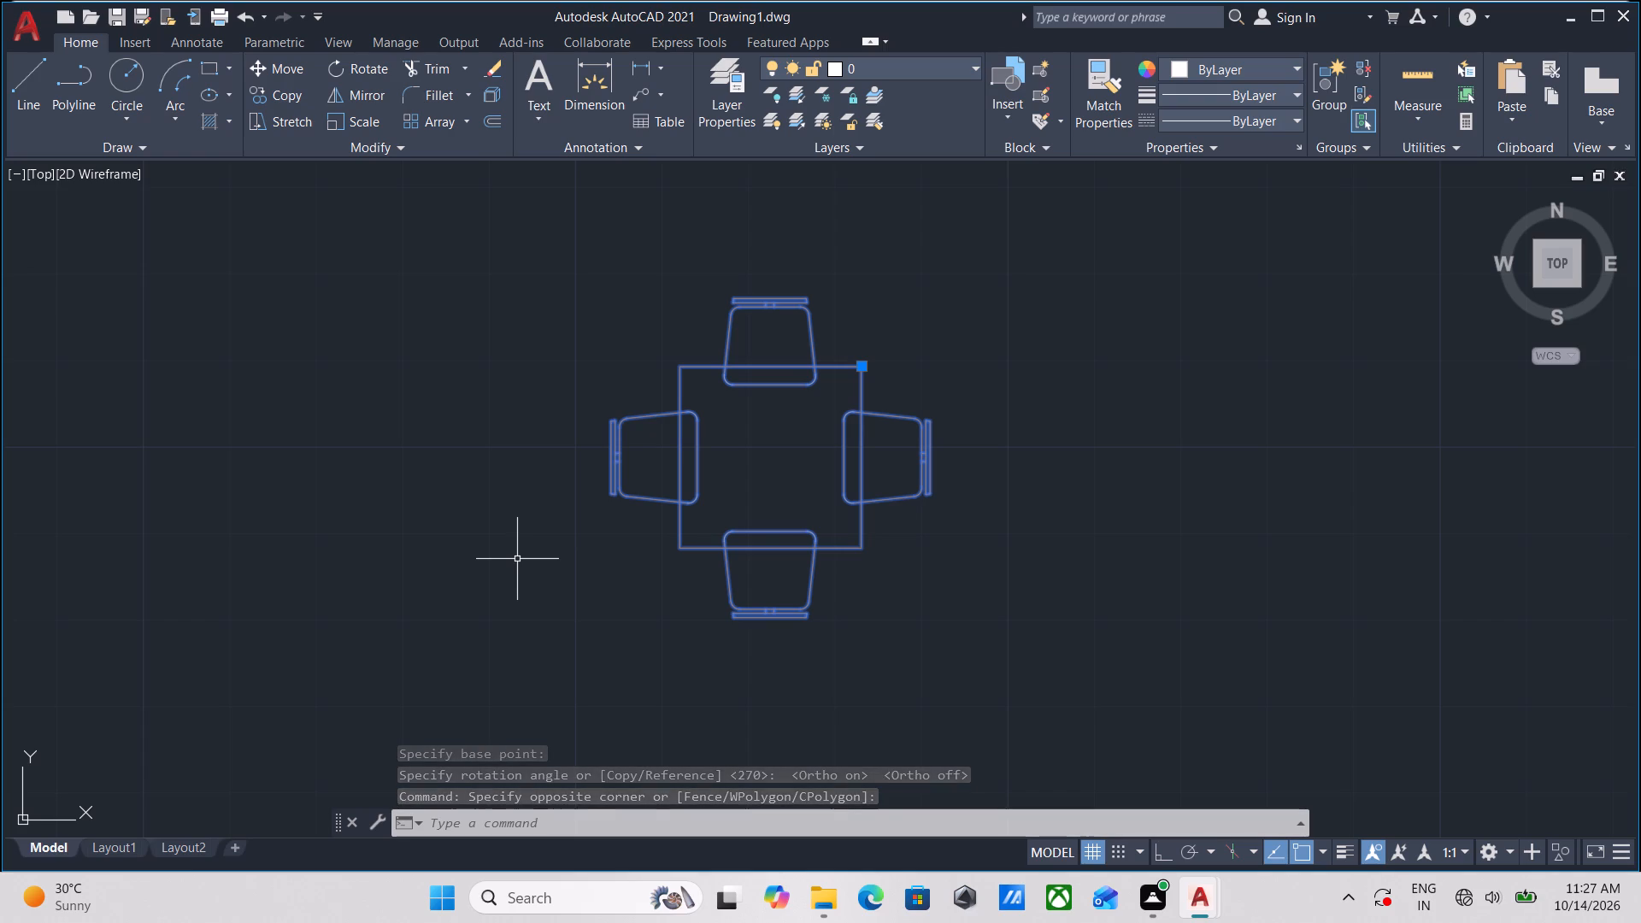
{"action": "scroll", "coordinate": [657, 461], "scroll_direction": "up", "scroll_amount": 2}
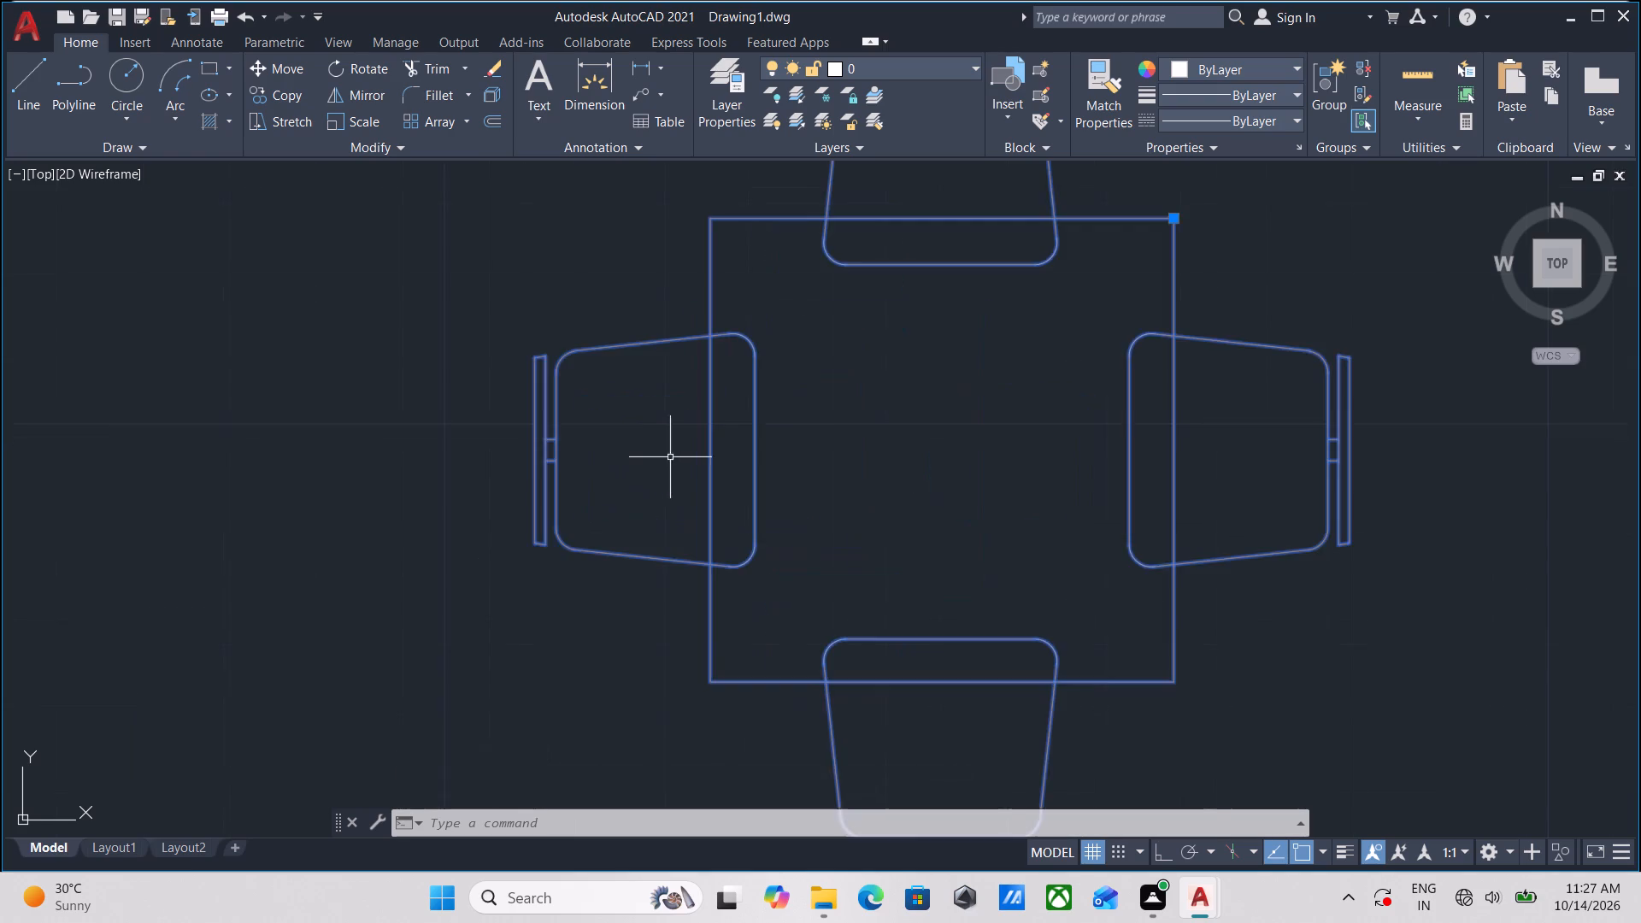
{"action": "middle_click_drag", "start_coordinate": [670, 456], "coordinate": [567, 539]}
{"action": "type", "text": "SCA"}
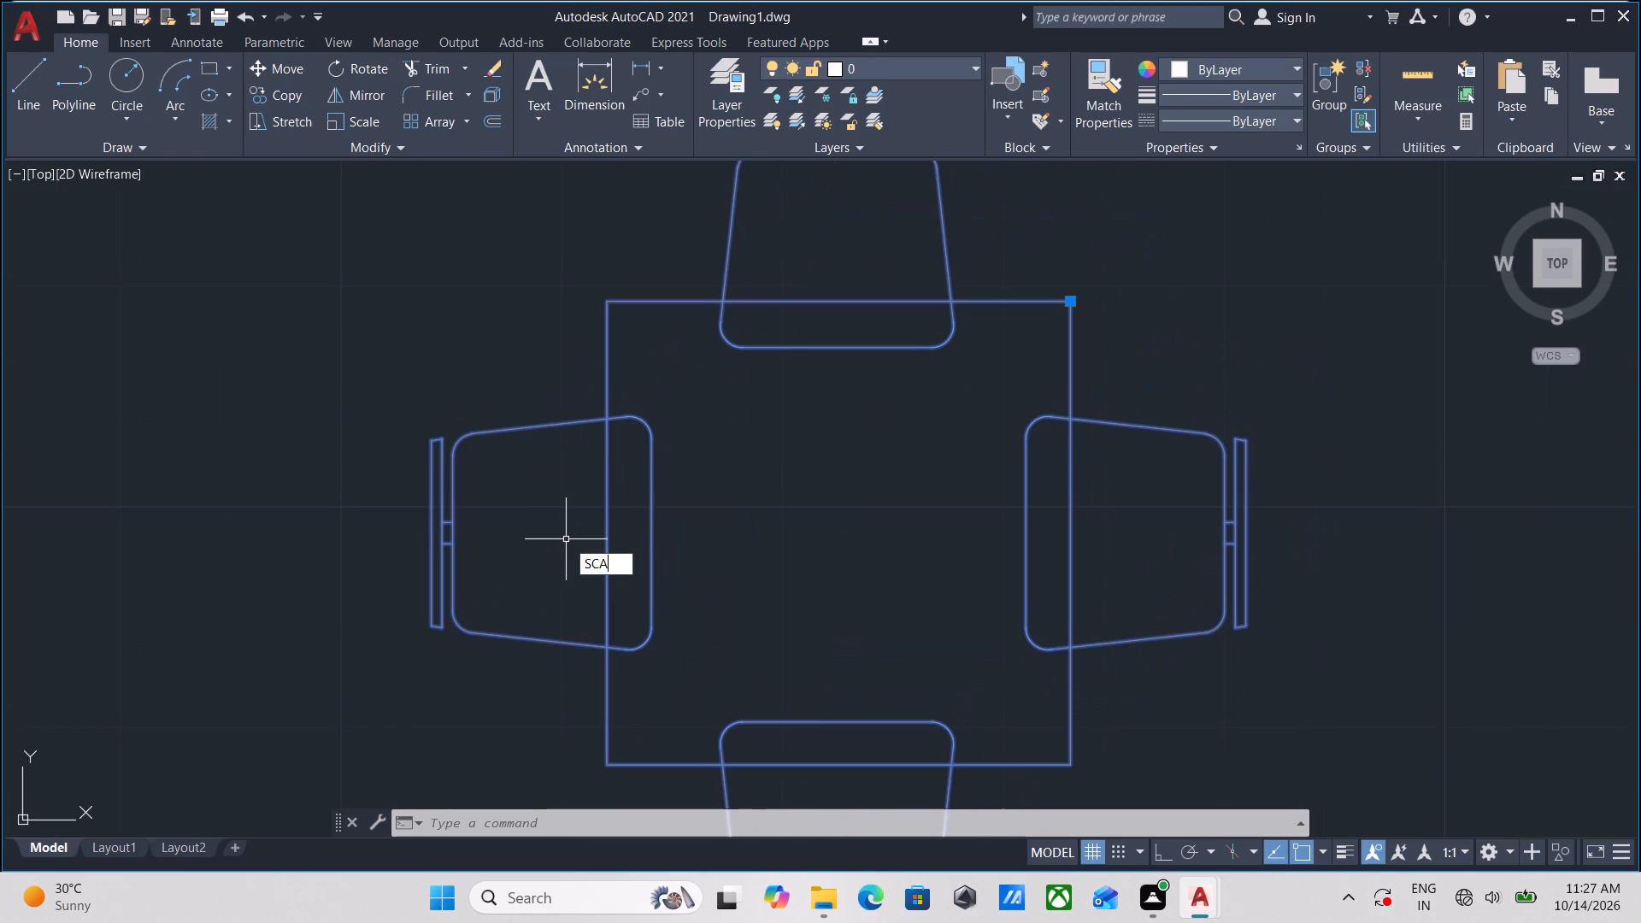
{"action": "key", "text": "Return"}
{"action": "scroll", "coordinate": [615, 499], "scroll_direction": "down", "scroll_amount": 3}
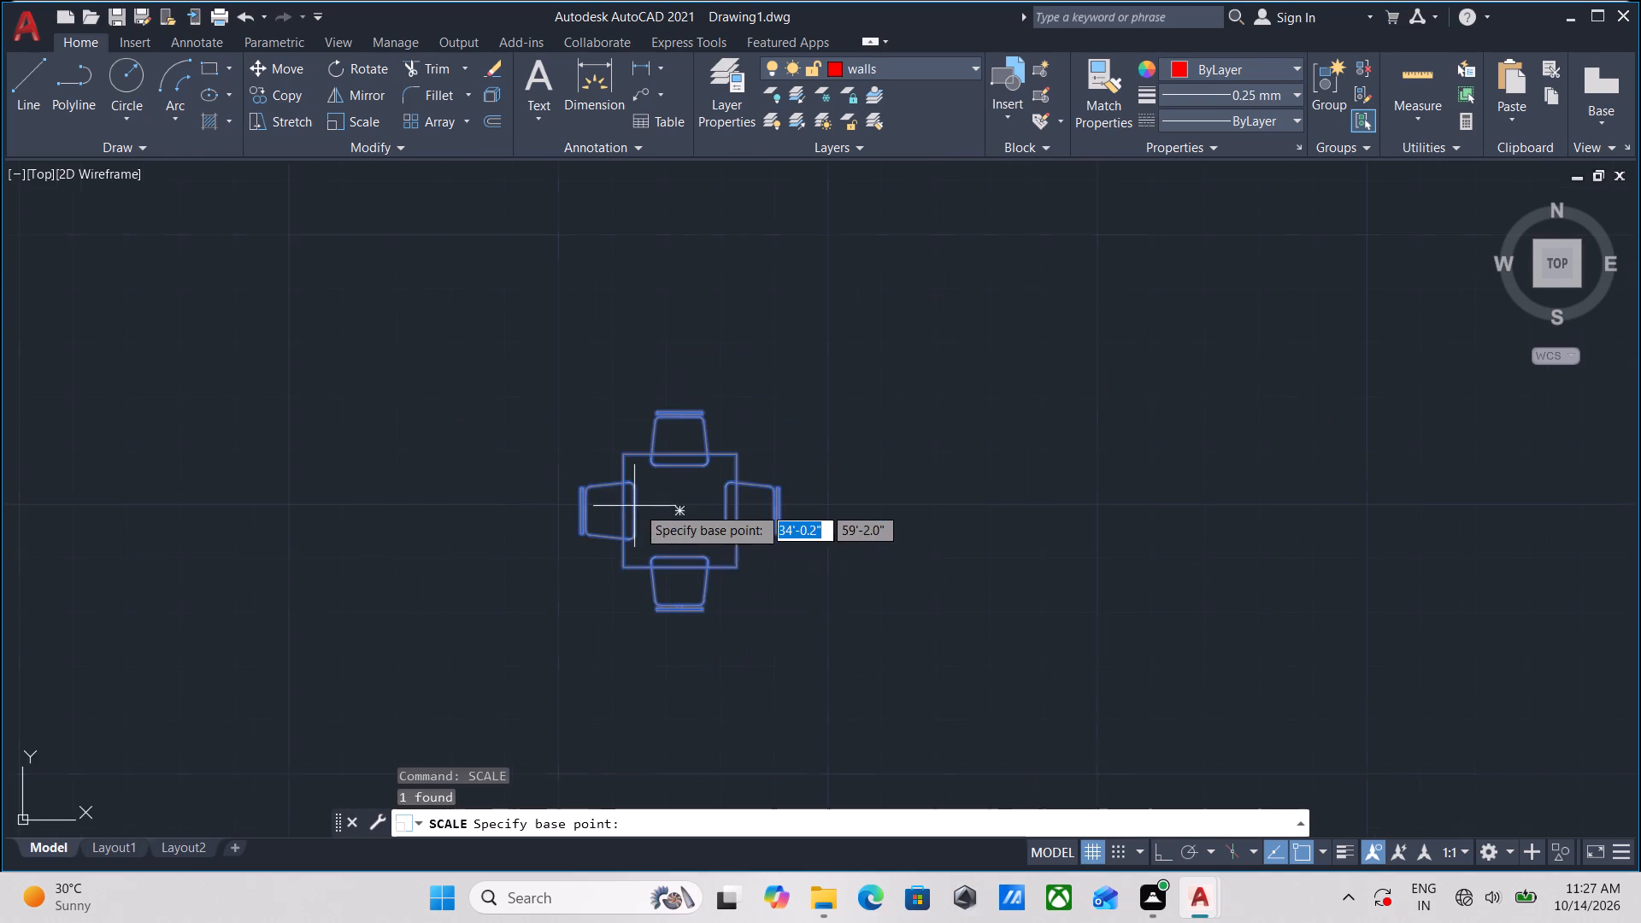
{"action": "scroll", "coordinate": [672, 516], "scroll_direction": "down", "scroll_amount": 8}
{"action": "scroll", "coordinate": [686, 522], "scroll_direction": "up", "scroll_amount": 6}
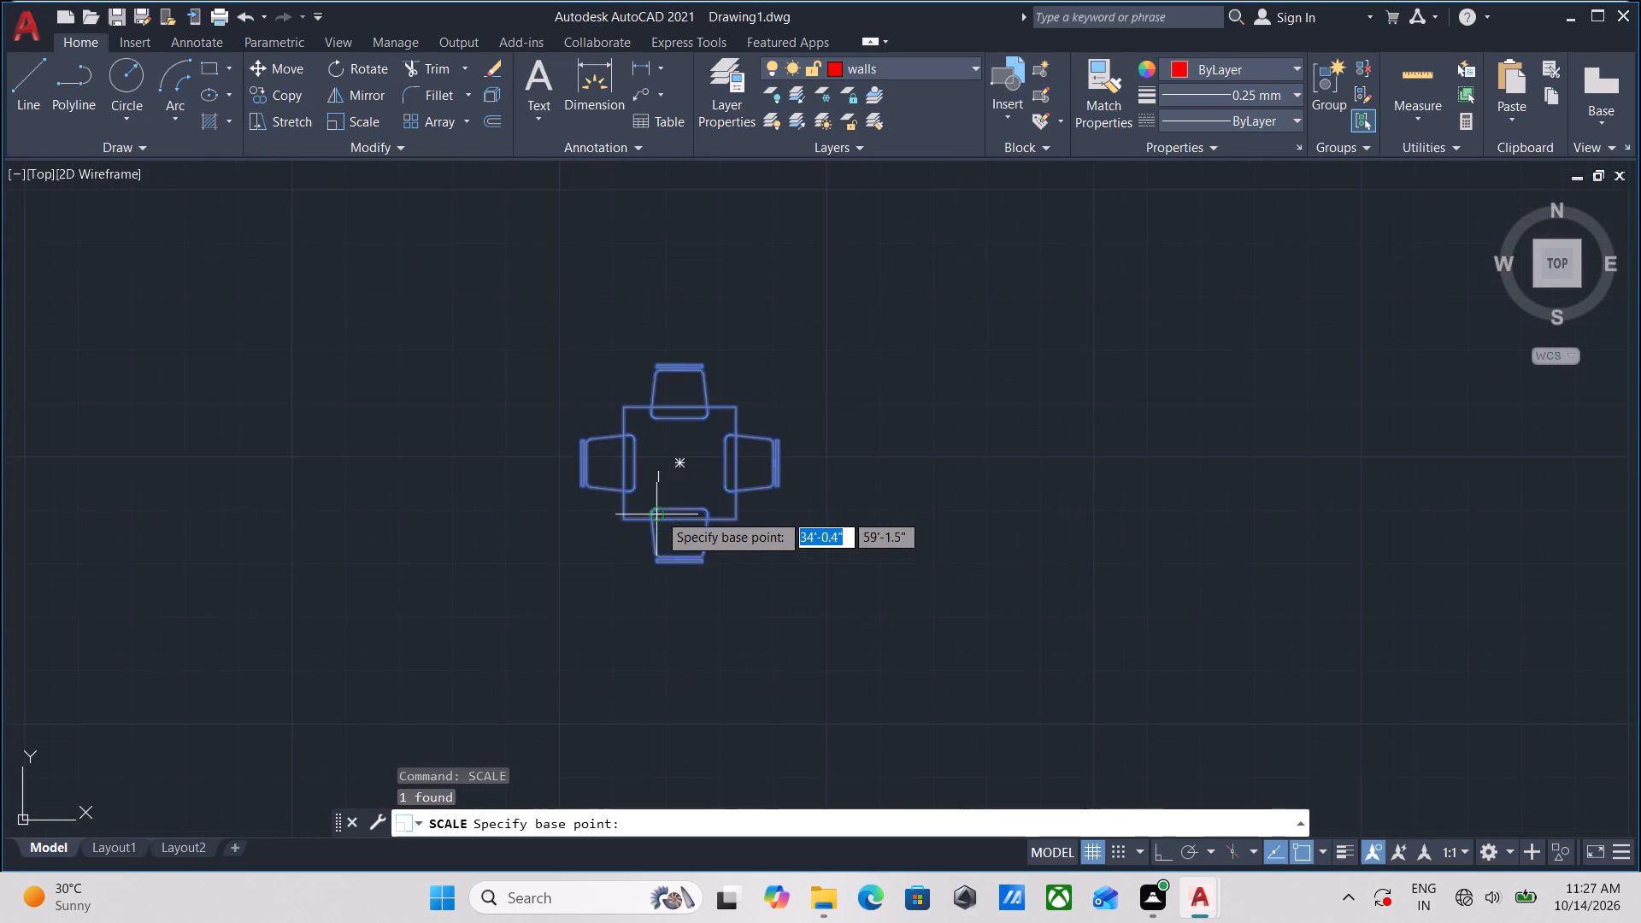
{"action": "scroll", "coordinate": [658, 513], "scroll_direction": "up", "scroll_amount": 4}
{"action": "middle_click_drag", "start_coordinate": [537, 291], "coordinate": [532, 433]}
{"action": "left_click", "coordinate": [518, 286]}
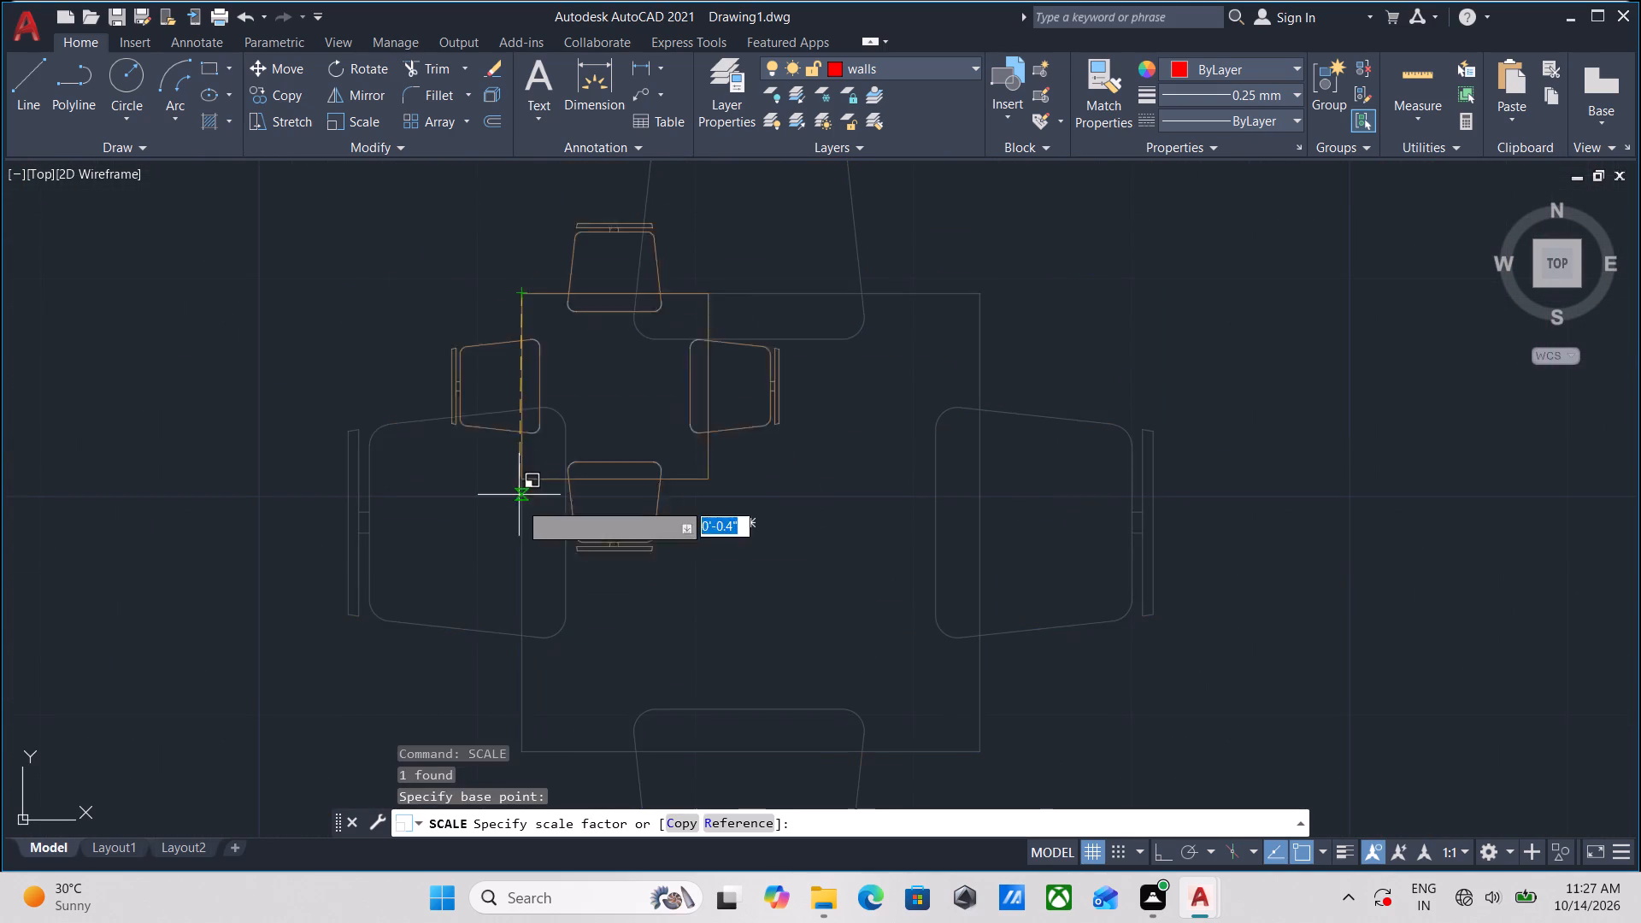
{"action": "scroll", "coordinate": [520, 511], "scroll_direction": "down", "scroll_amount": 1}
{"action": "middle_click_drag", "start_coordinate": [520, 511], "coordinate": [547, 338]}
{"action": "scroll", "coordinate": [572, 426], "scroll_direction": "down", "scroll_amount": 4}
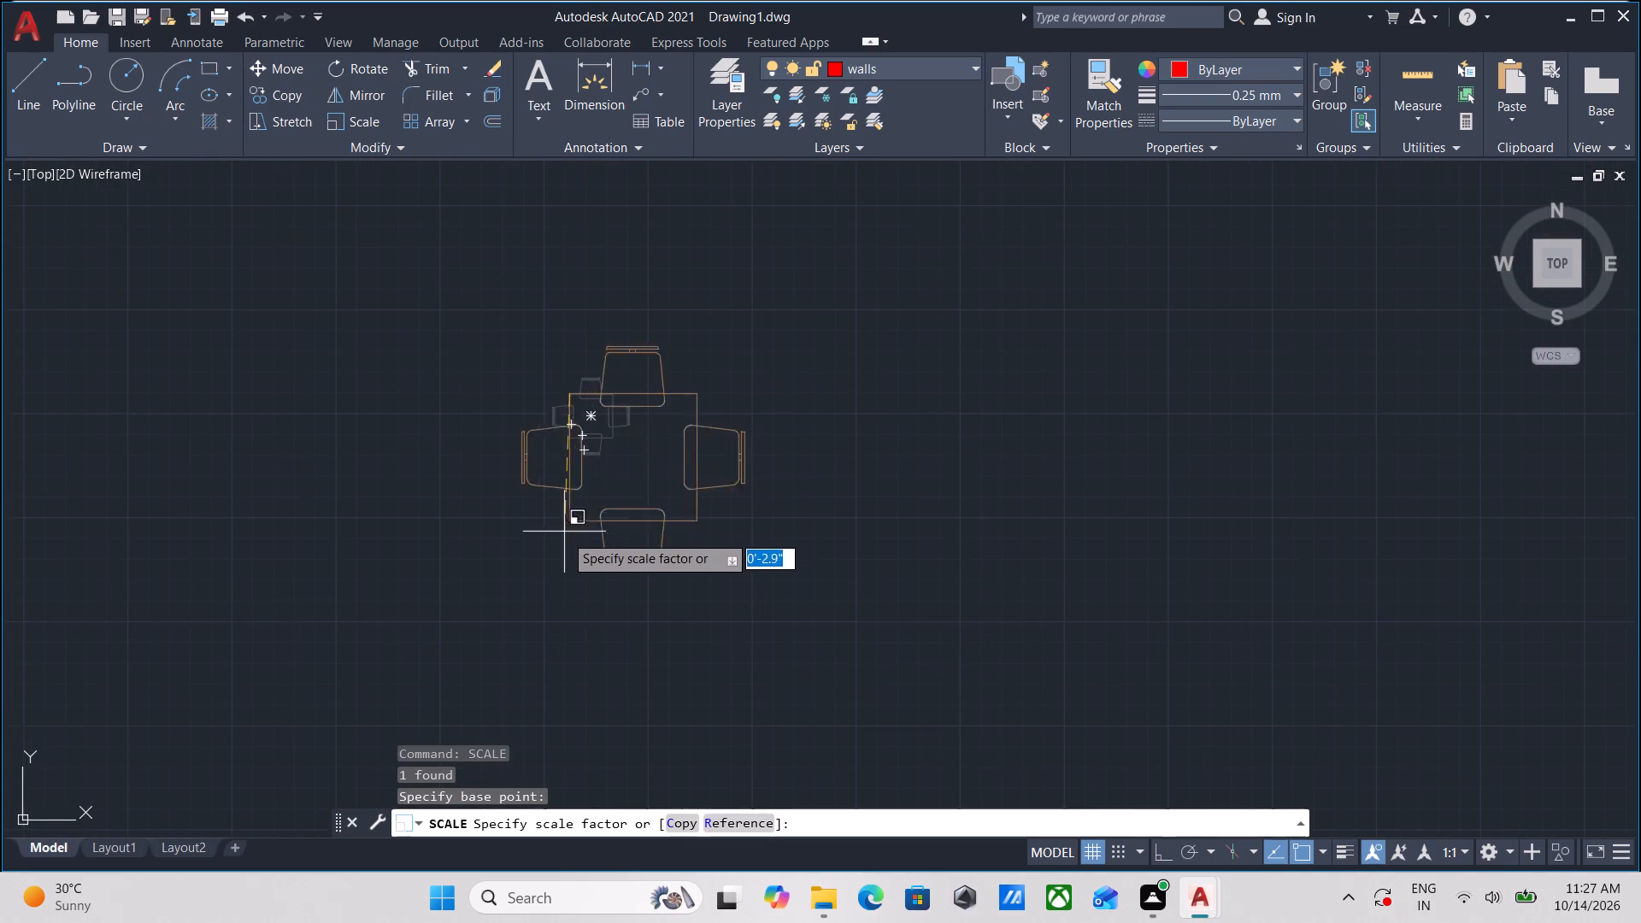
{"action": "scroll", "coordinate": [563, 542], "scroll_direction": "down", "scroll_amount": 3}
{"action": "scroll", "coordinate": [558, 699], "scroll_direction": "down", "scroll_amount": 3}
{"action": "middle_click_drag", "start_coordinate": [557, 700], "coordinate": [568, 508]}
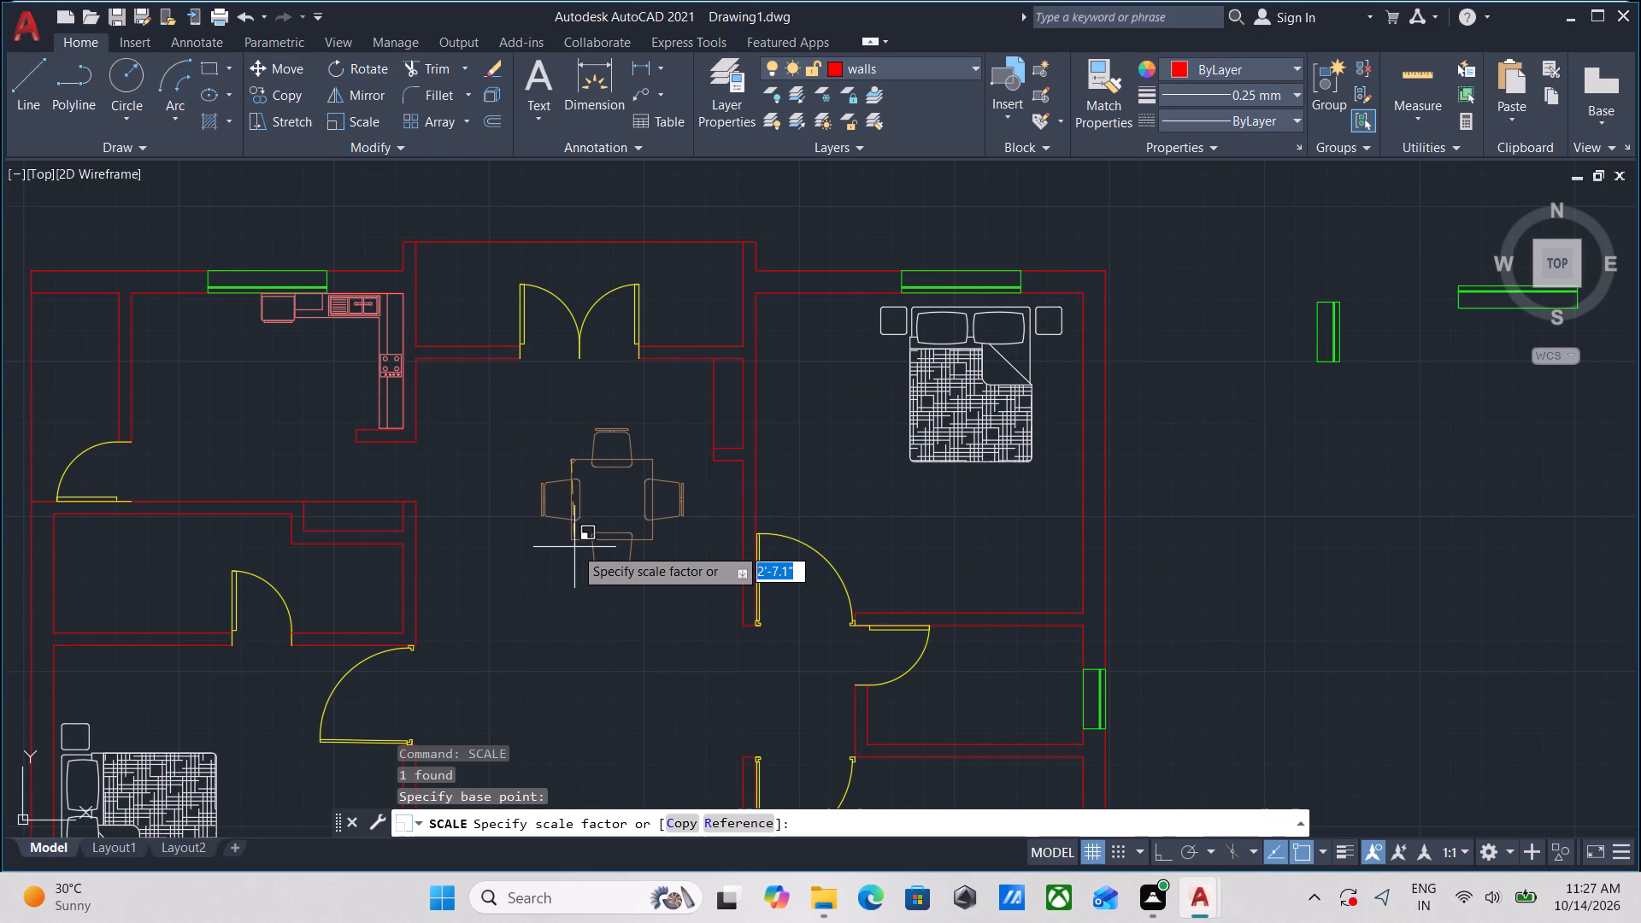
{"action": "left_click", "coordinate": [574, 547]}
Move the enlarged dining set about 1'-3" down and to the left within the upper apartment's hall.
{"action": "scroll", "coordinate": [621, 553], "scroll_direction": "up", "scroll_amount": 2}
{"action": "left_click", "coordinate": [659, 568]}
{"action": "left_click", "coordinate": [607, 508]}
{"action": "scroll", "coordinate": [607, 508], "scroll_direction": "down", "scroll_amount": 2}
{"action": "middle_click_drag", "start_coordinate": [607, 508], "coordinate": [633, 578]}
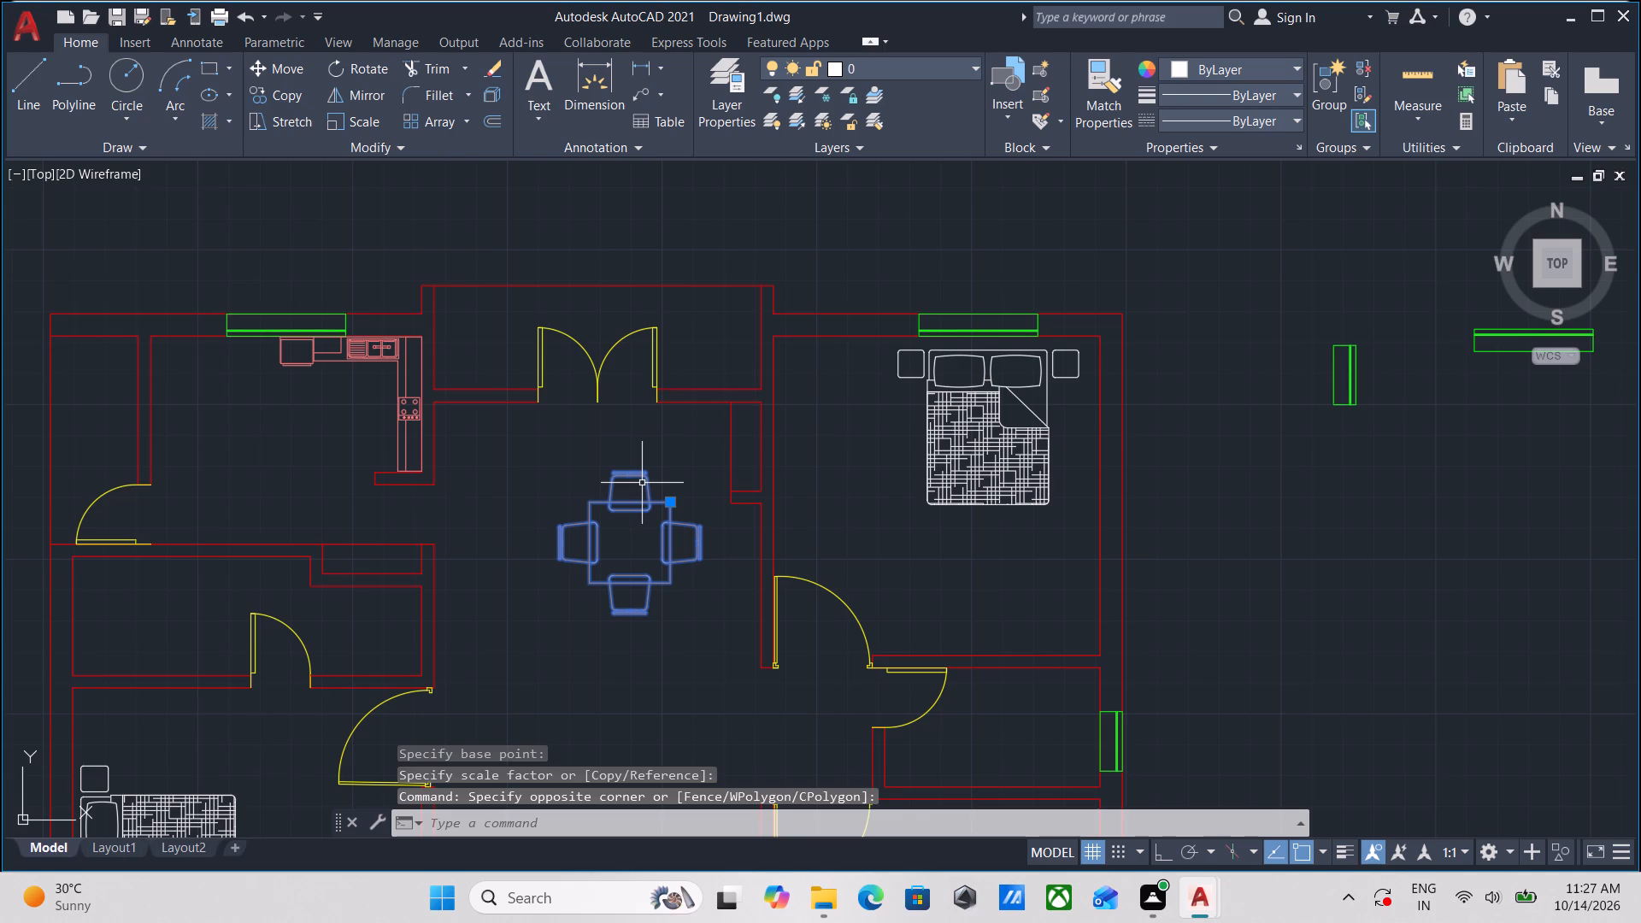
{"action": "key", "text": "m"}
{"action": "key", "text": "Return"}
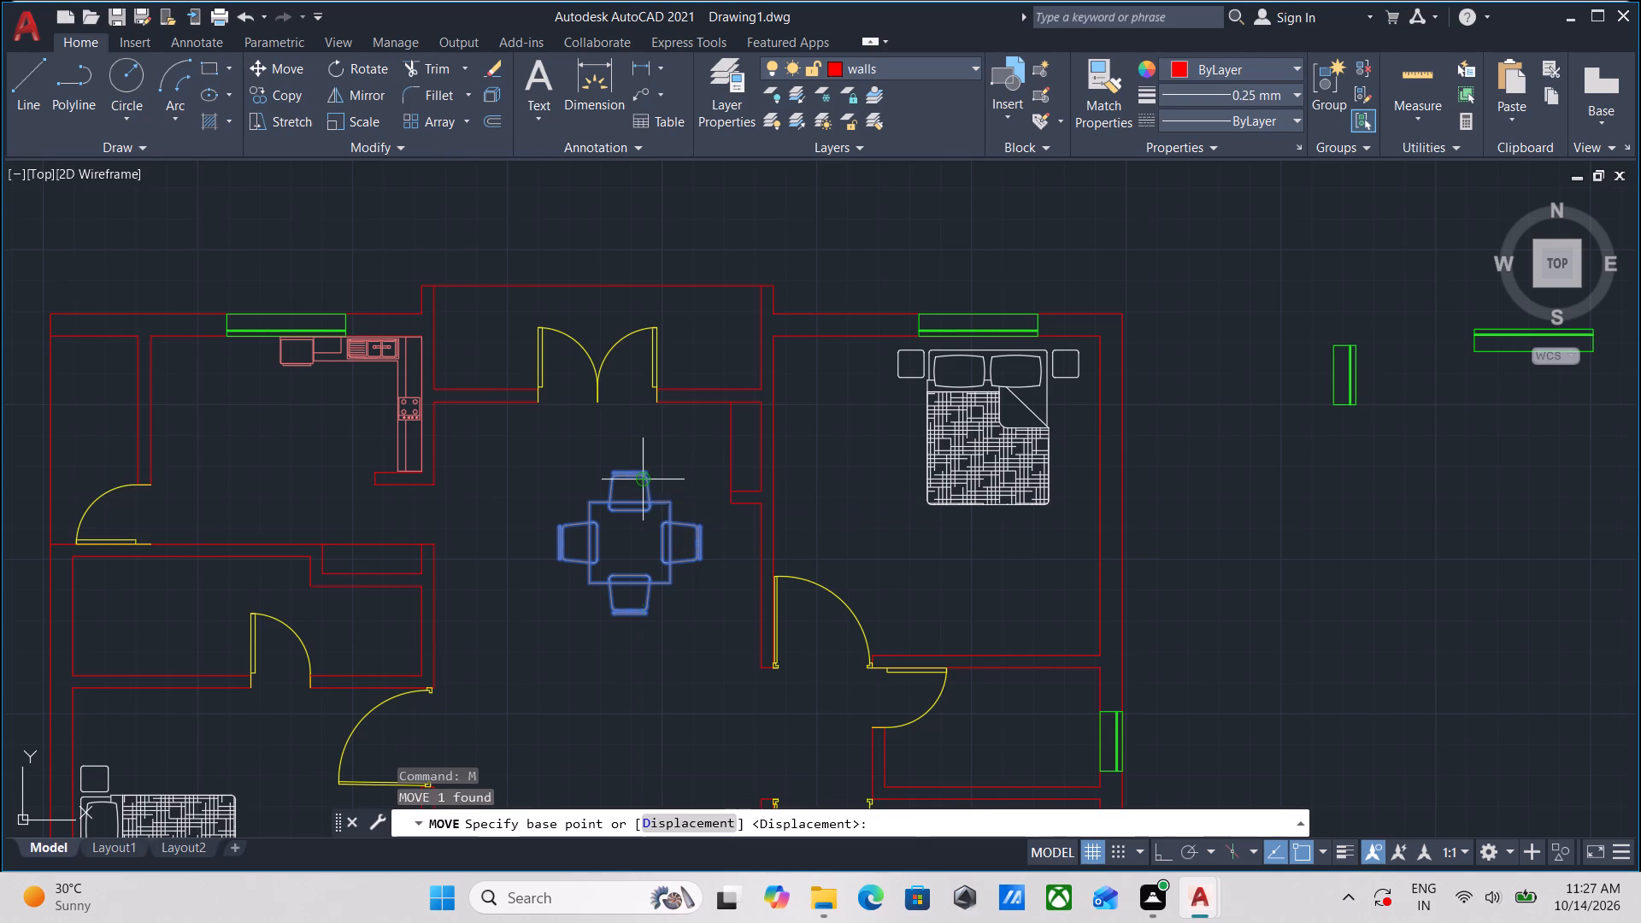
{"action": "left_click", "coordinate": [621, 543]}
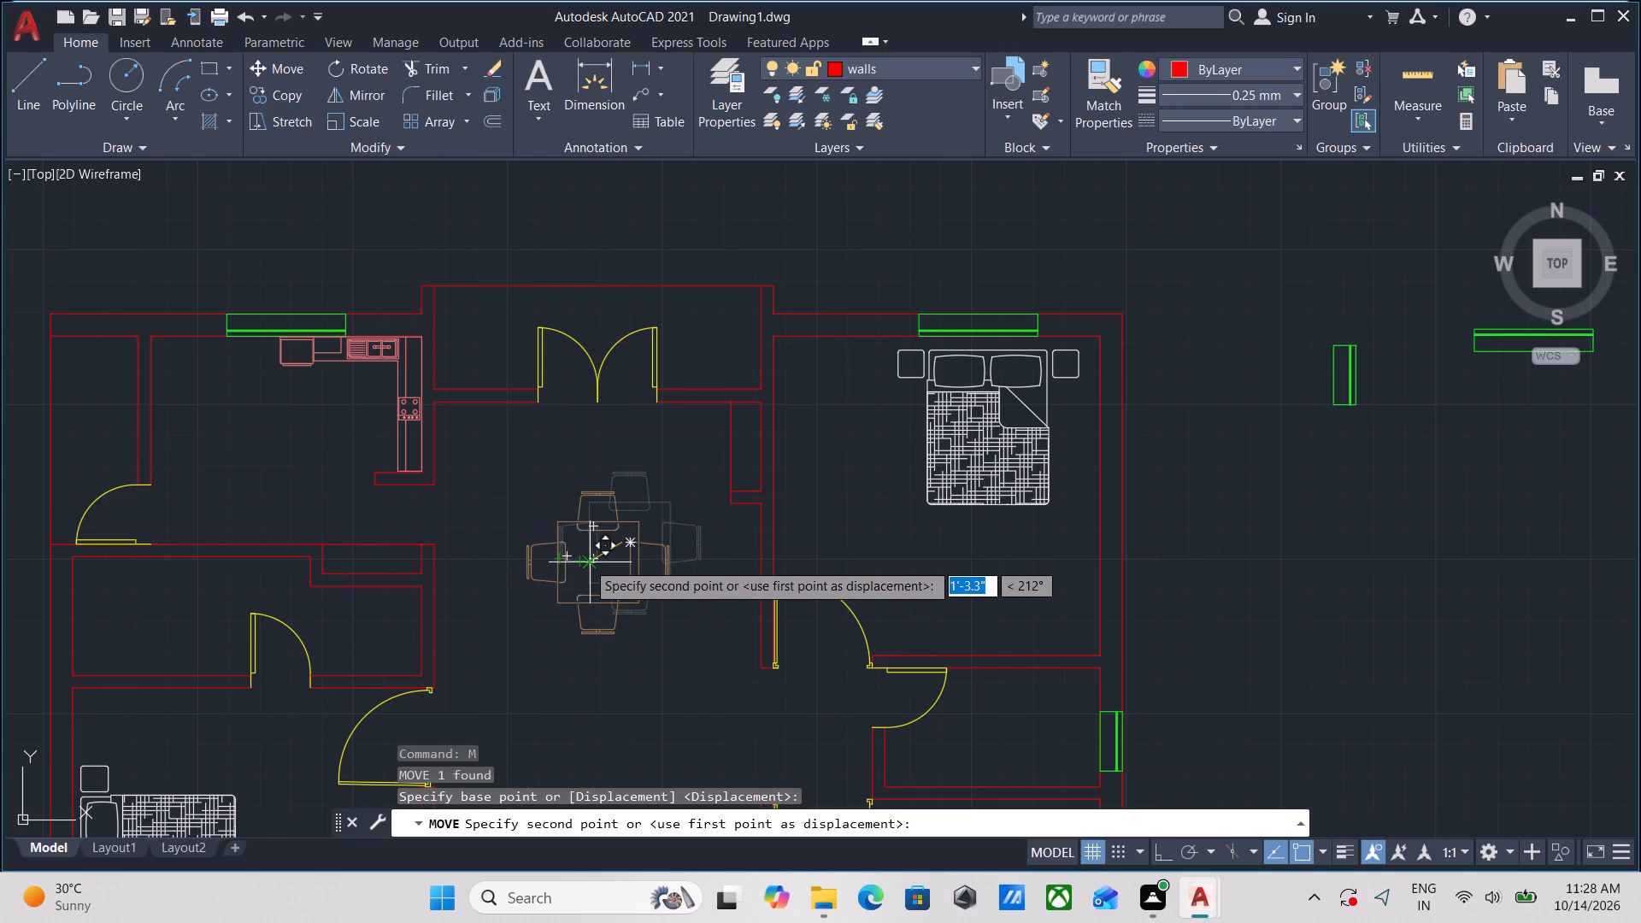
{"action": "left_click", "coordinate": [586, 561]}
Copy the upper hall's dining set about 37'-9" straight down into the lower apartment's hall, just above its double door.
{"action": "scroll", "coordinate": [616, 555], "scroll_direction": "down", "scroll_amount": 2}
{"action": "middle_click_drag", "start_coordinate": [616, 555], "coordinate": [637, 455]}
{"action": "scroll", "coordinate": [632, 489], "scroll_direction": "up", "scroll_amount": 3}
{"action": "left_click_drag", "start_coordinate": [693, 570], "coordinate": [675, 545]}
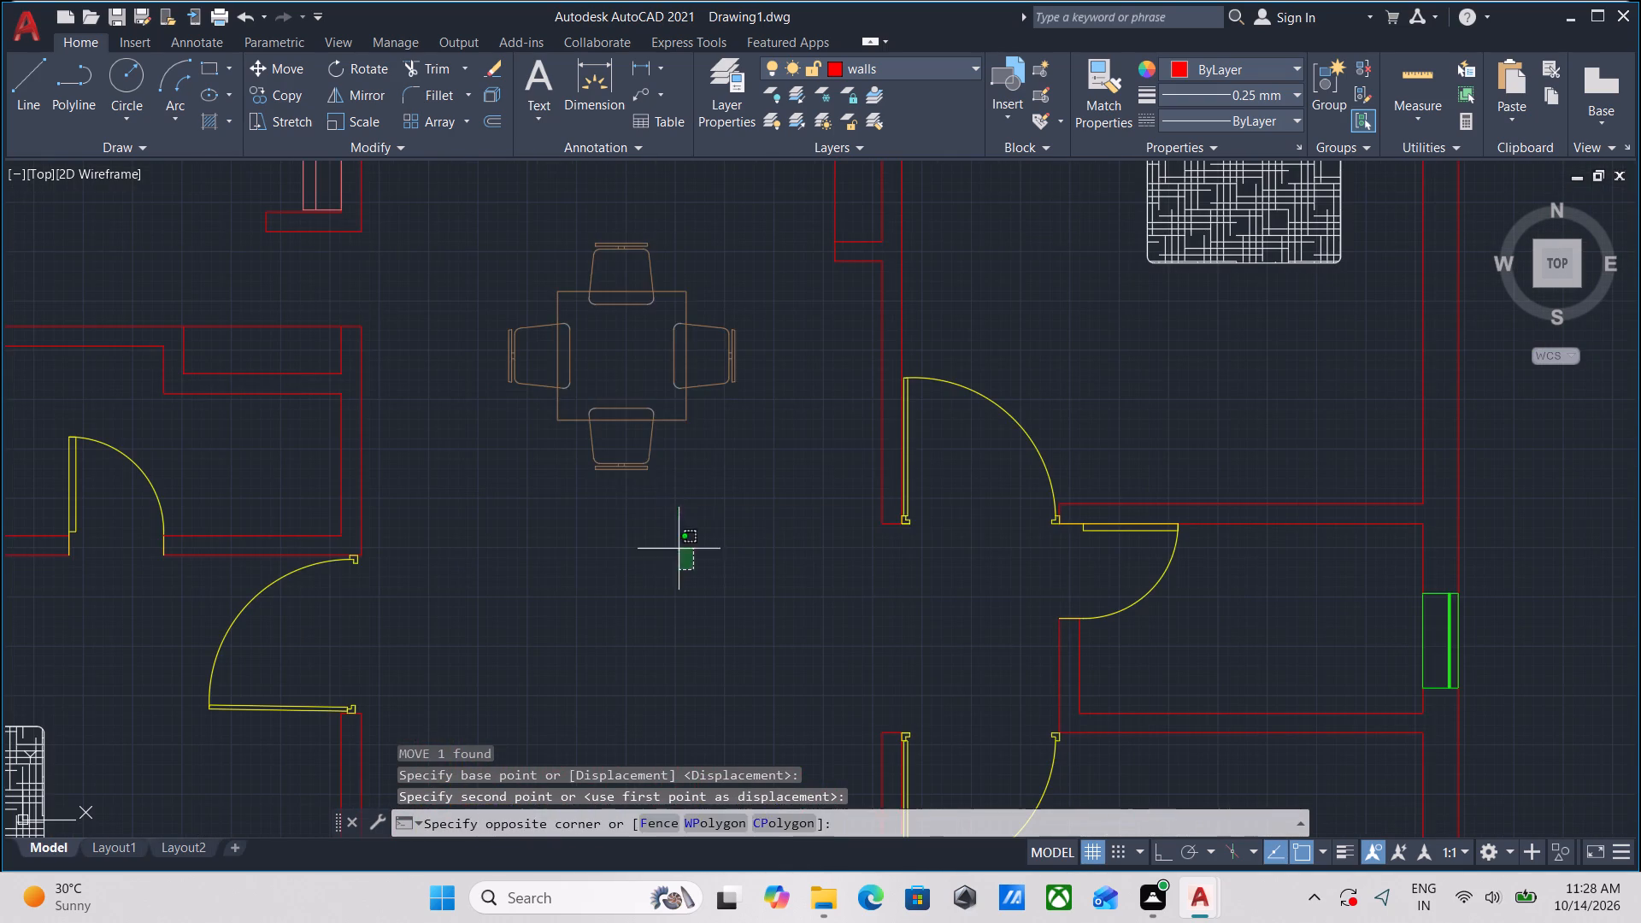
{"action": "left_click", "coordinate": [597, 397]}
{"action": "type", "text": "CO"}
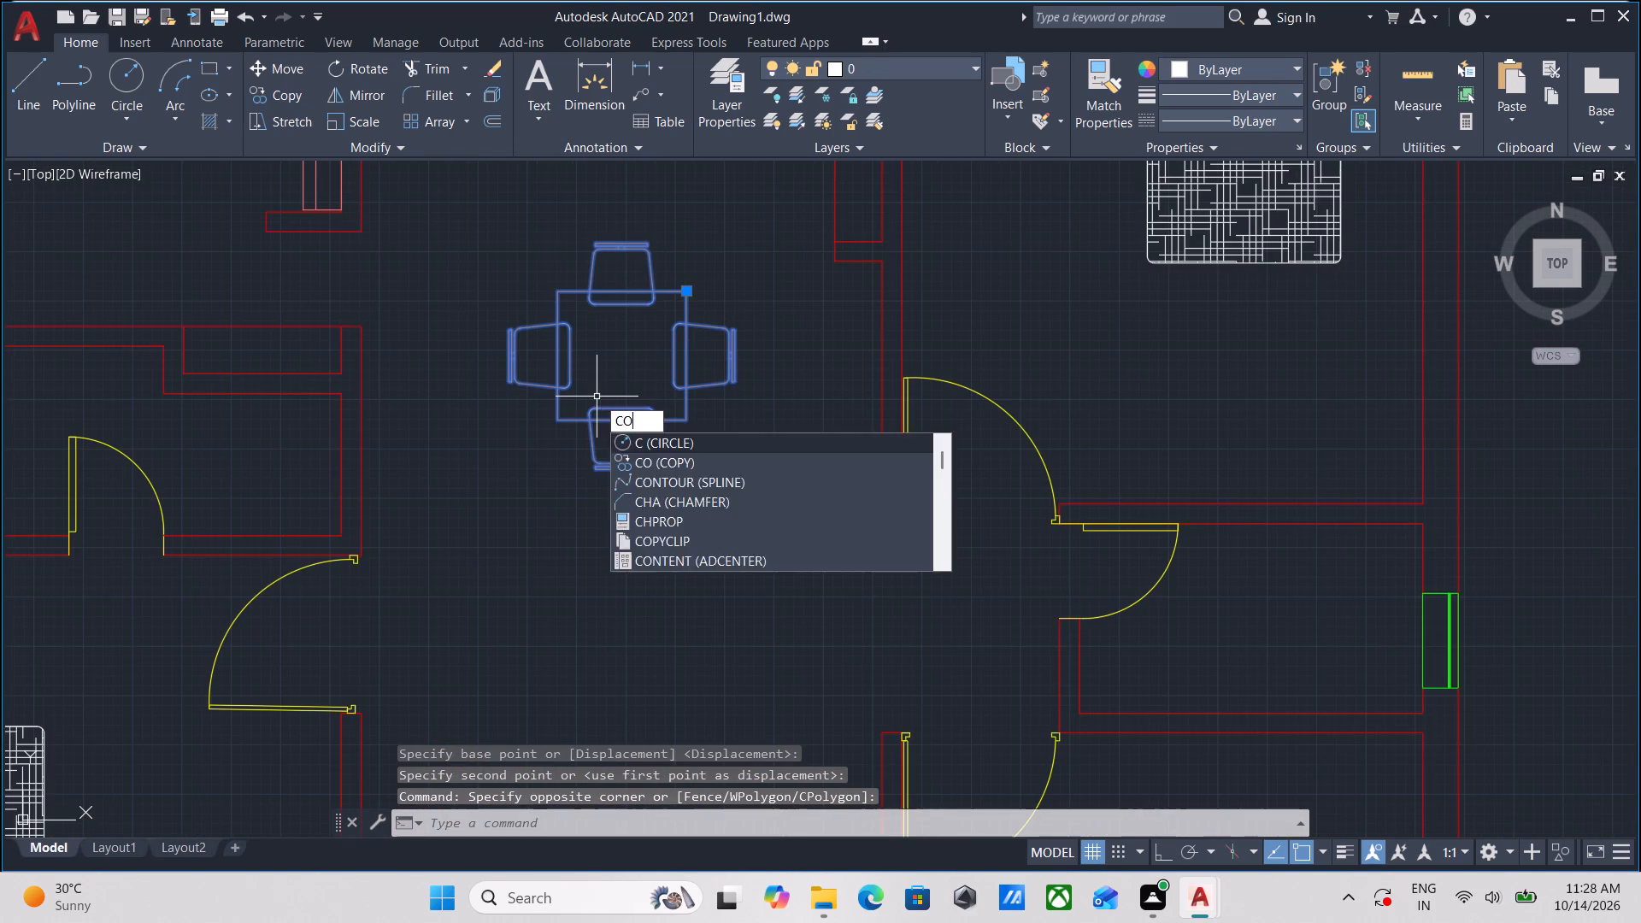
{"action": "key", "text": "Return"}
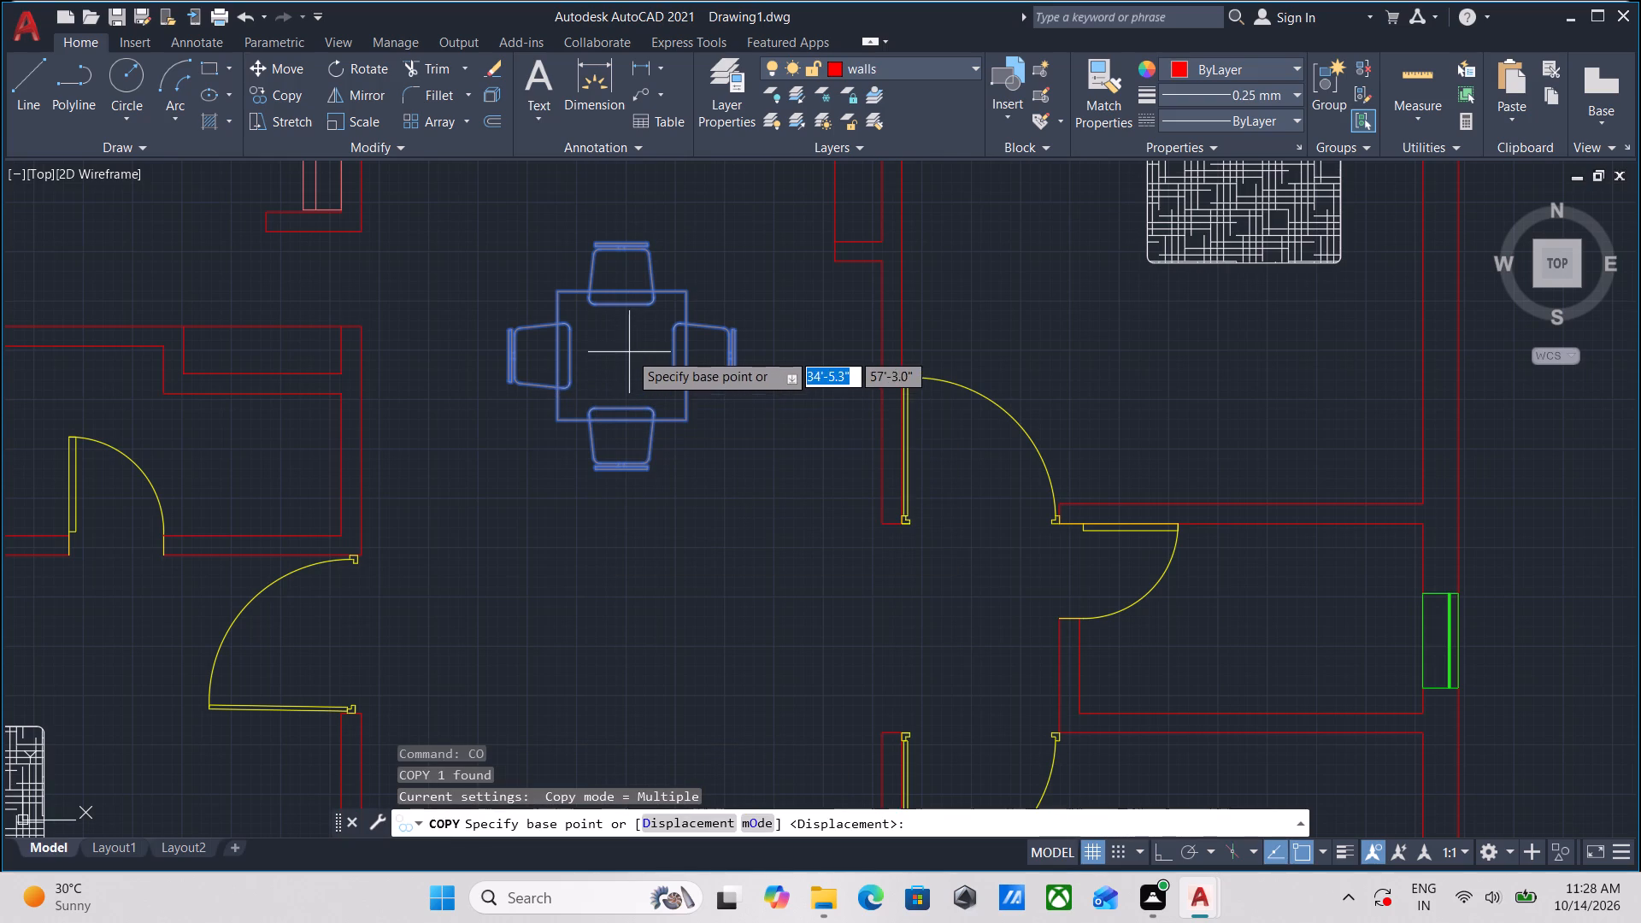
{"action": "left_click", "coordinate": [629, 352]}
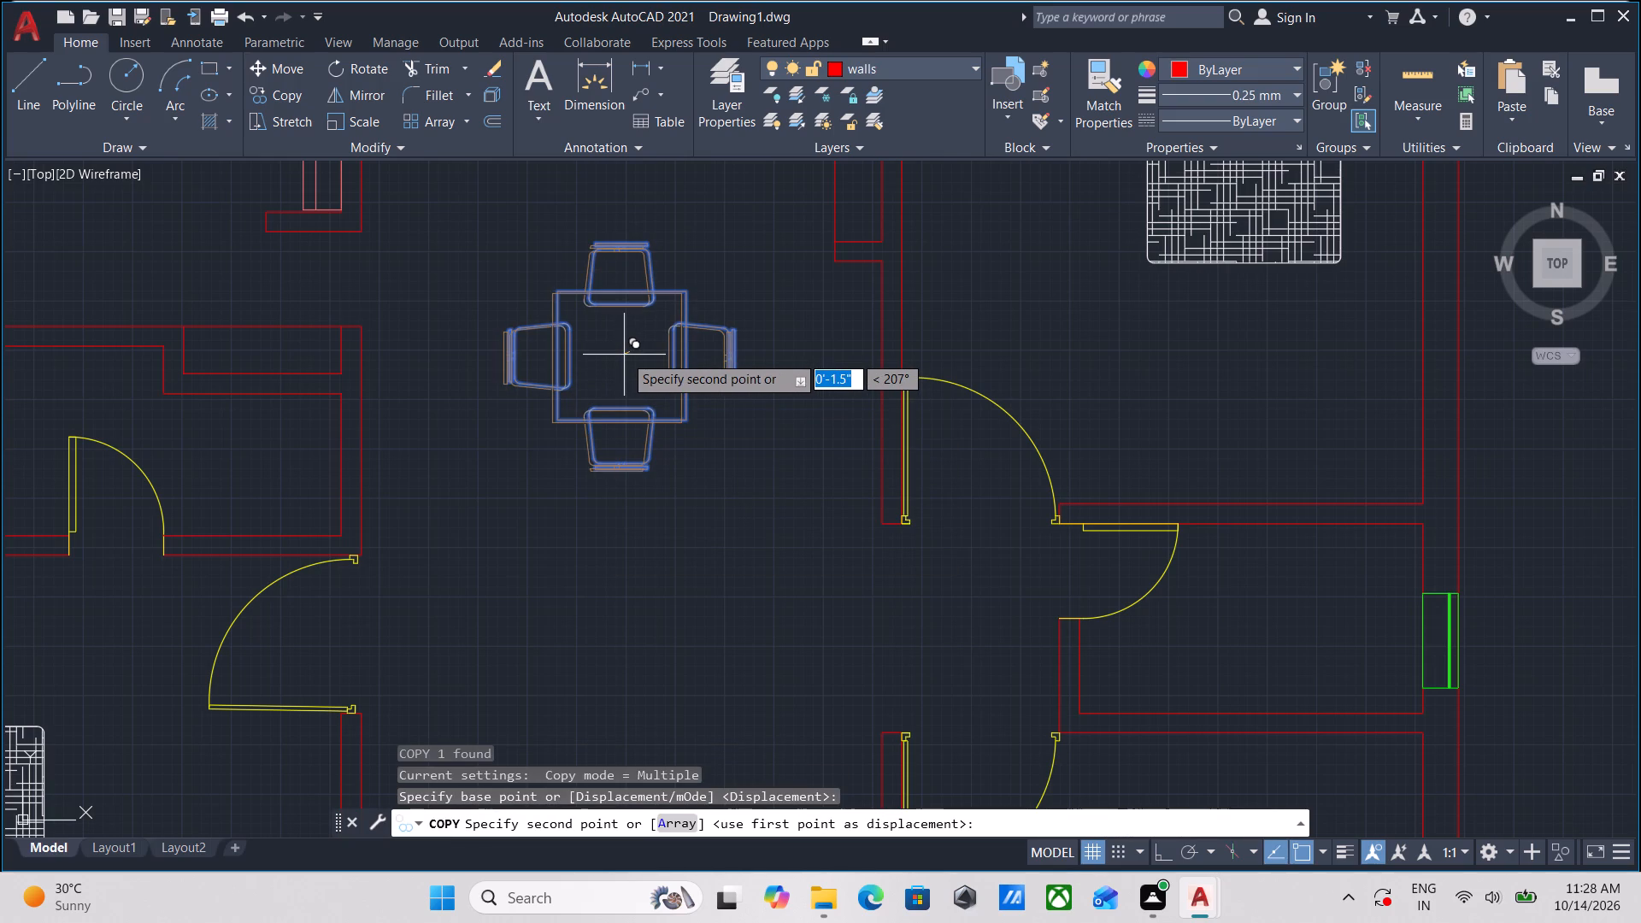
{"action": "scroll", "coordinate": [535, 531], "scroll_direction": "down", "scroll_amount": 2}
{"action": "middle_click_drag", "start_coordinate": [550, 535], "coordinate": [556, 295]}
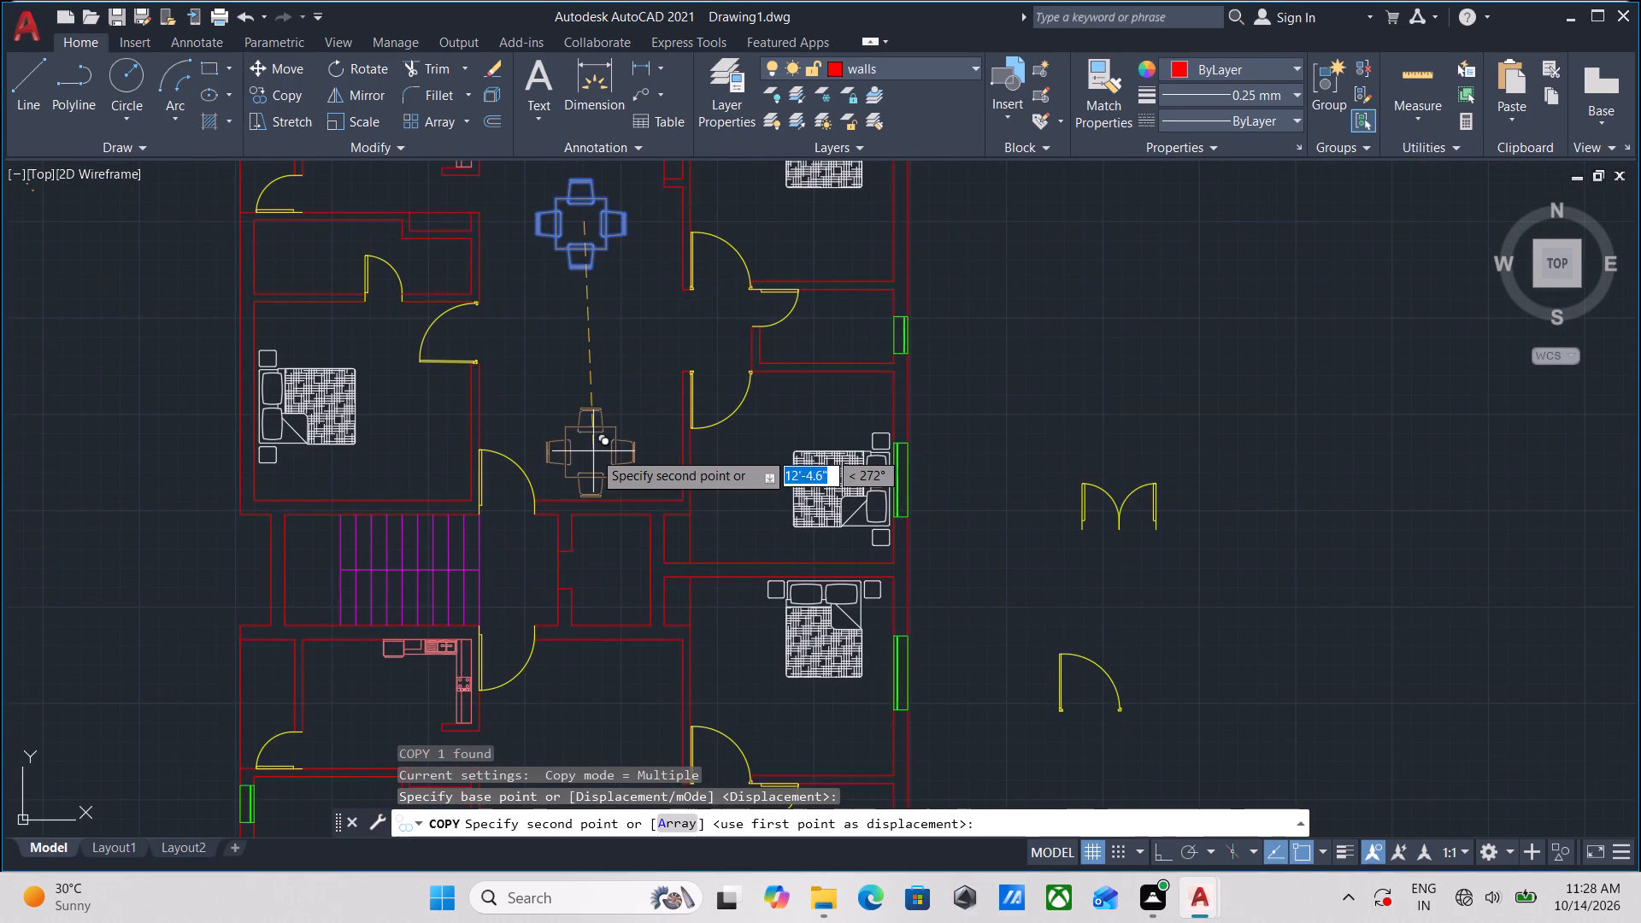
{"action": "middle_click_drag", "start_coordinate": [594, 456], "coordinate": [573, 217]}
{"action": "scroll", "coordinate": [571, 406], "scroll_direction": "down", "scroll_amount": 2}
{"action": "middle_click_drag", "start_coordinate": [571, 396], "coordinate": [587, 256]}
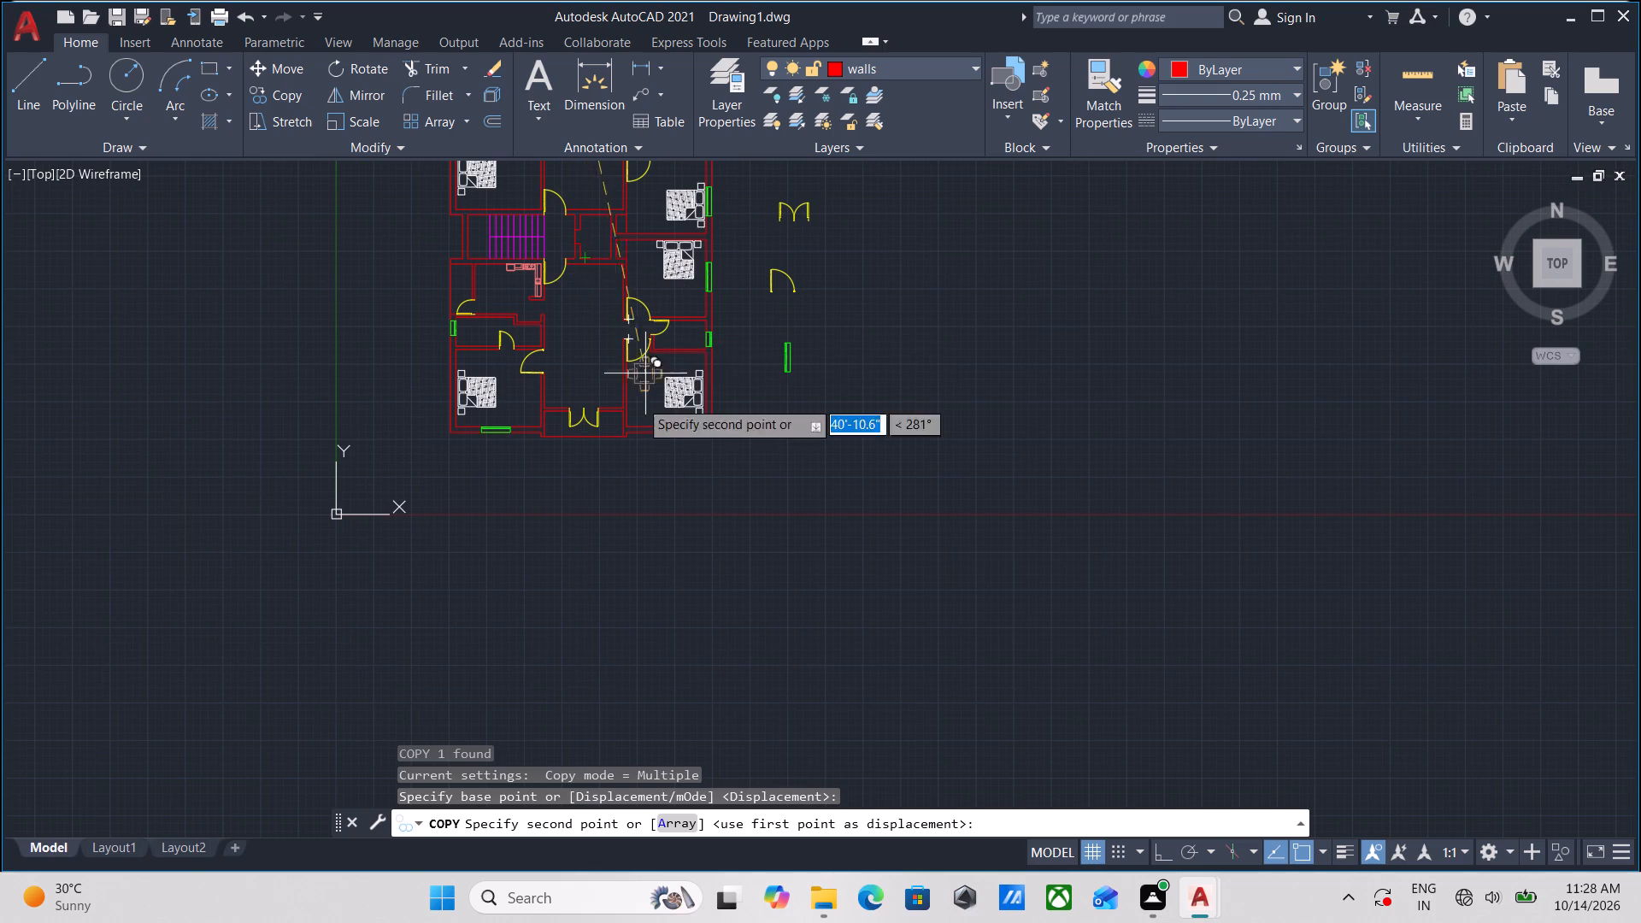
{"action": "scroll", "coordinate": [592, 378], "scroll_direction": "up", "scroll_amount": 4}
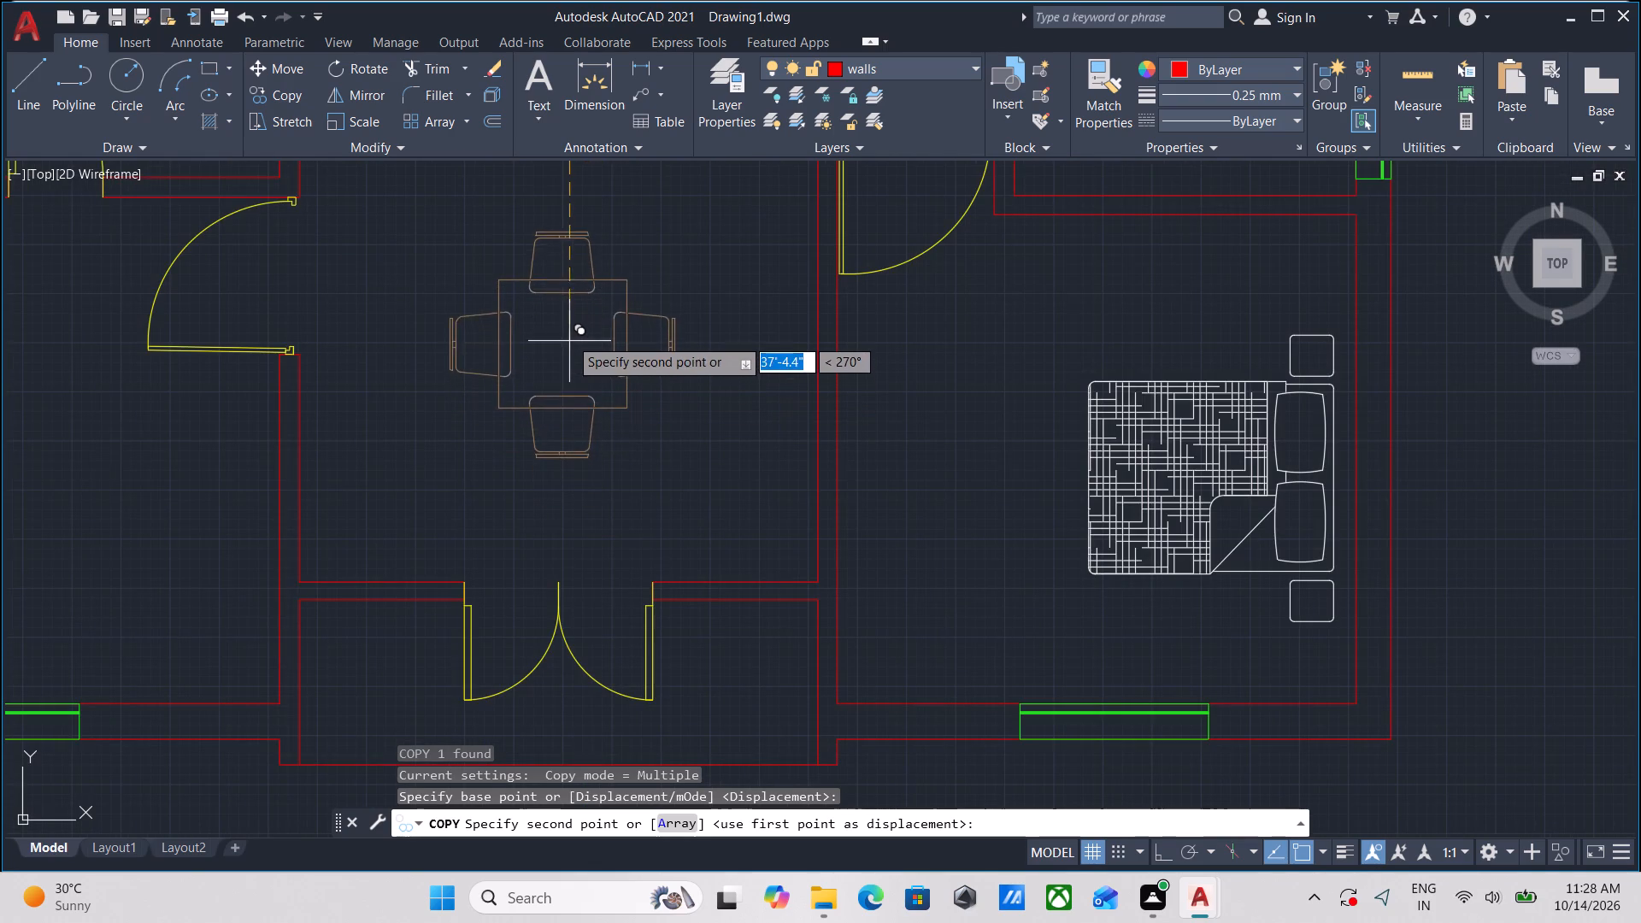
{"action": "left_click", "coordinate": [549, 356]}
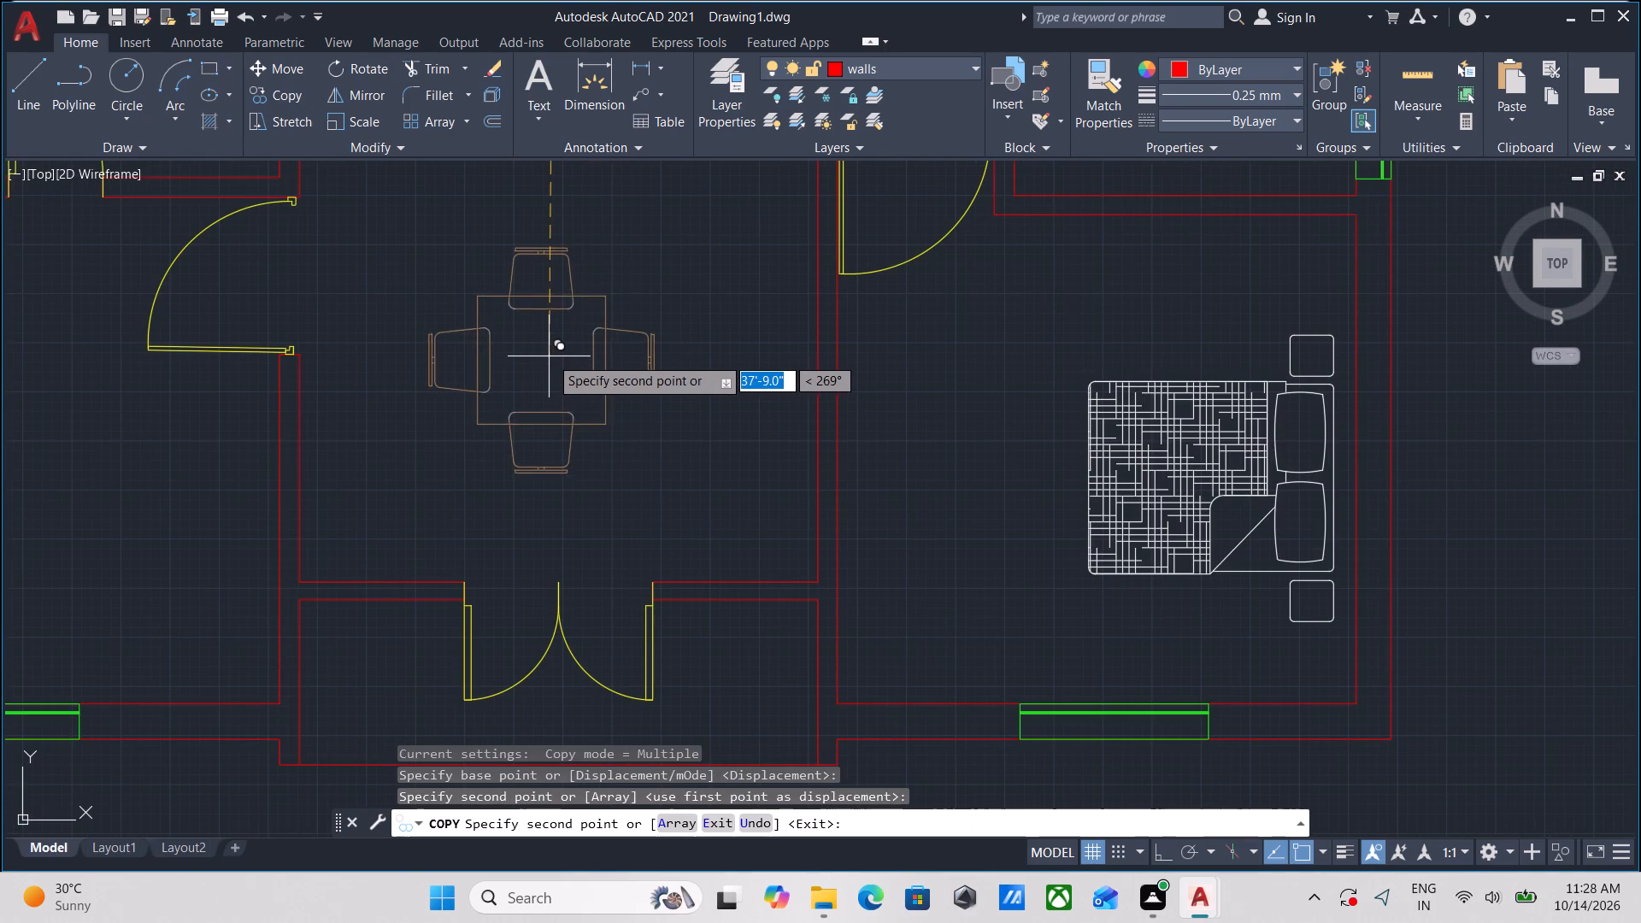
{"action": "scroll", "coordinate": [598, 319], "scroll_direction": "down", "scroll_amount": 2}
{"action": "middle_click_drag", "start_coordinate": [613, 344], "coordinate": [621, 425]}
{"action": "key", "text": "Escape"}
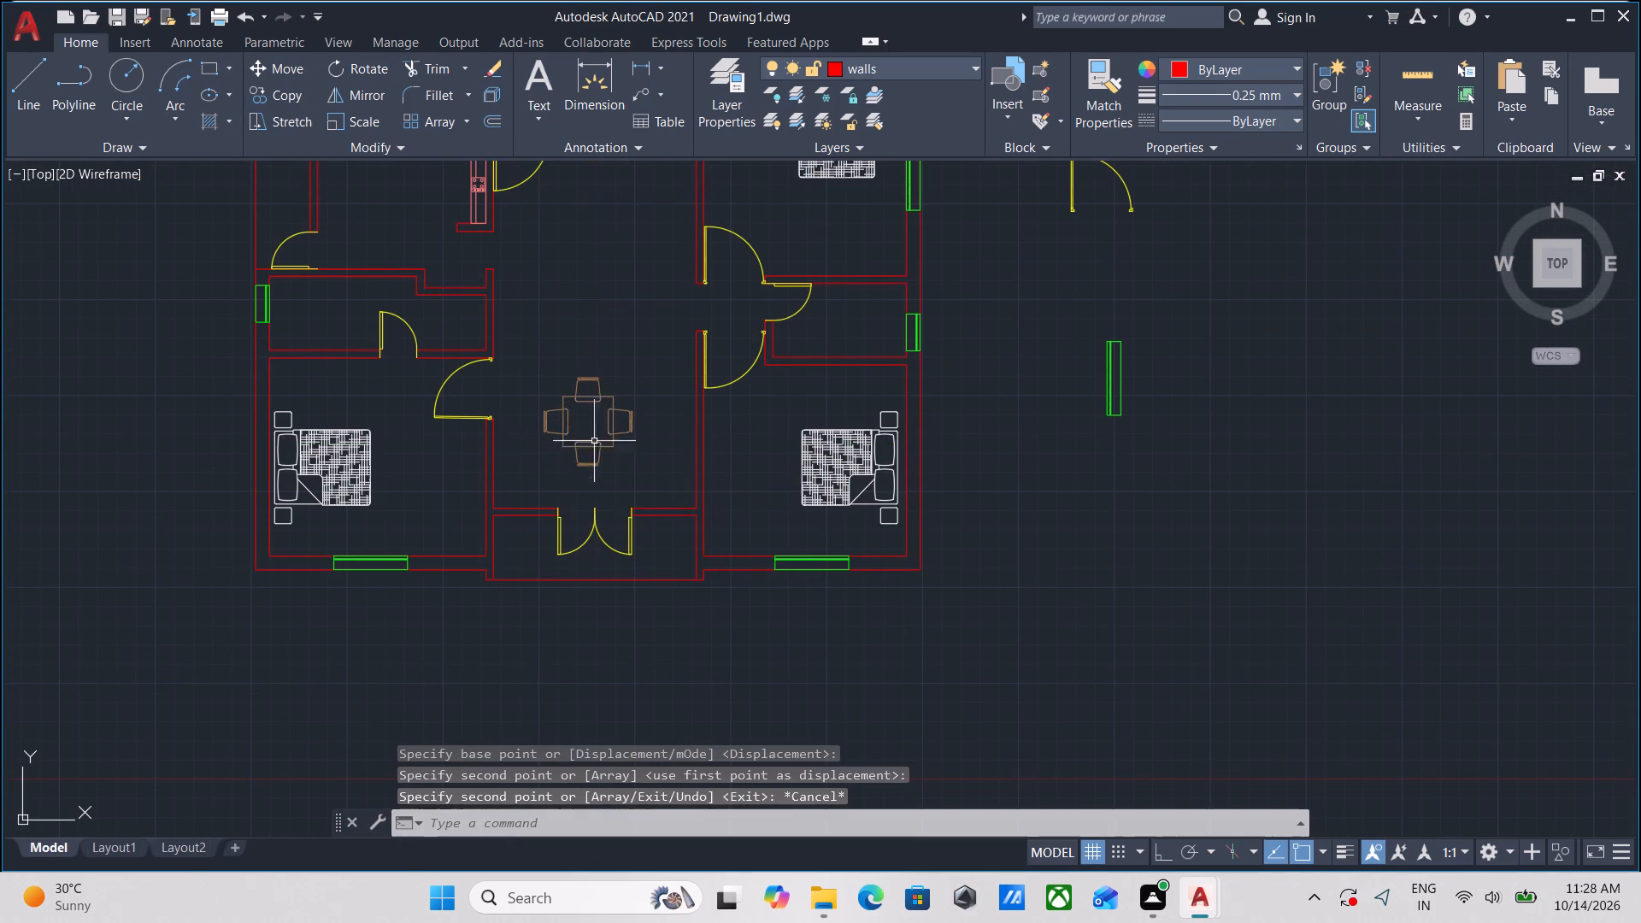
Examine the whole floor plan to check the dining sets and the free space remaining in both apartments' halls.
{"action": "scroll", "coordinate": [587, 386], "scroll_direction": "down", "scroll_amount": 1}
{"action": "middle_click_drag", "start_coordinate": [587, 390], "coordinate": [616, 477]}
{"action": "middle_click_drag", "start_coordinate": [623, 400], "coordinate": [626, 542]}
{"action": "scroll", "coordinate": [615, 538], "scroll_direction": "down", "scroll_amount": 1}
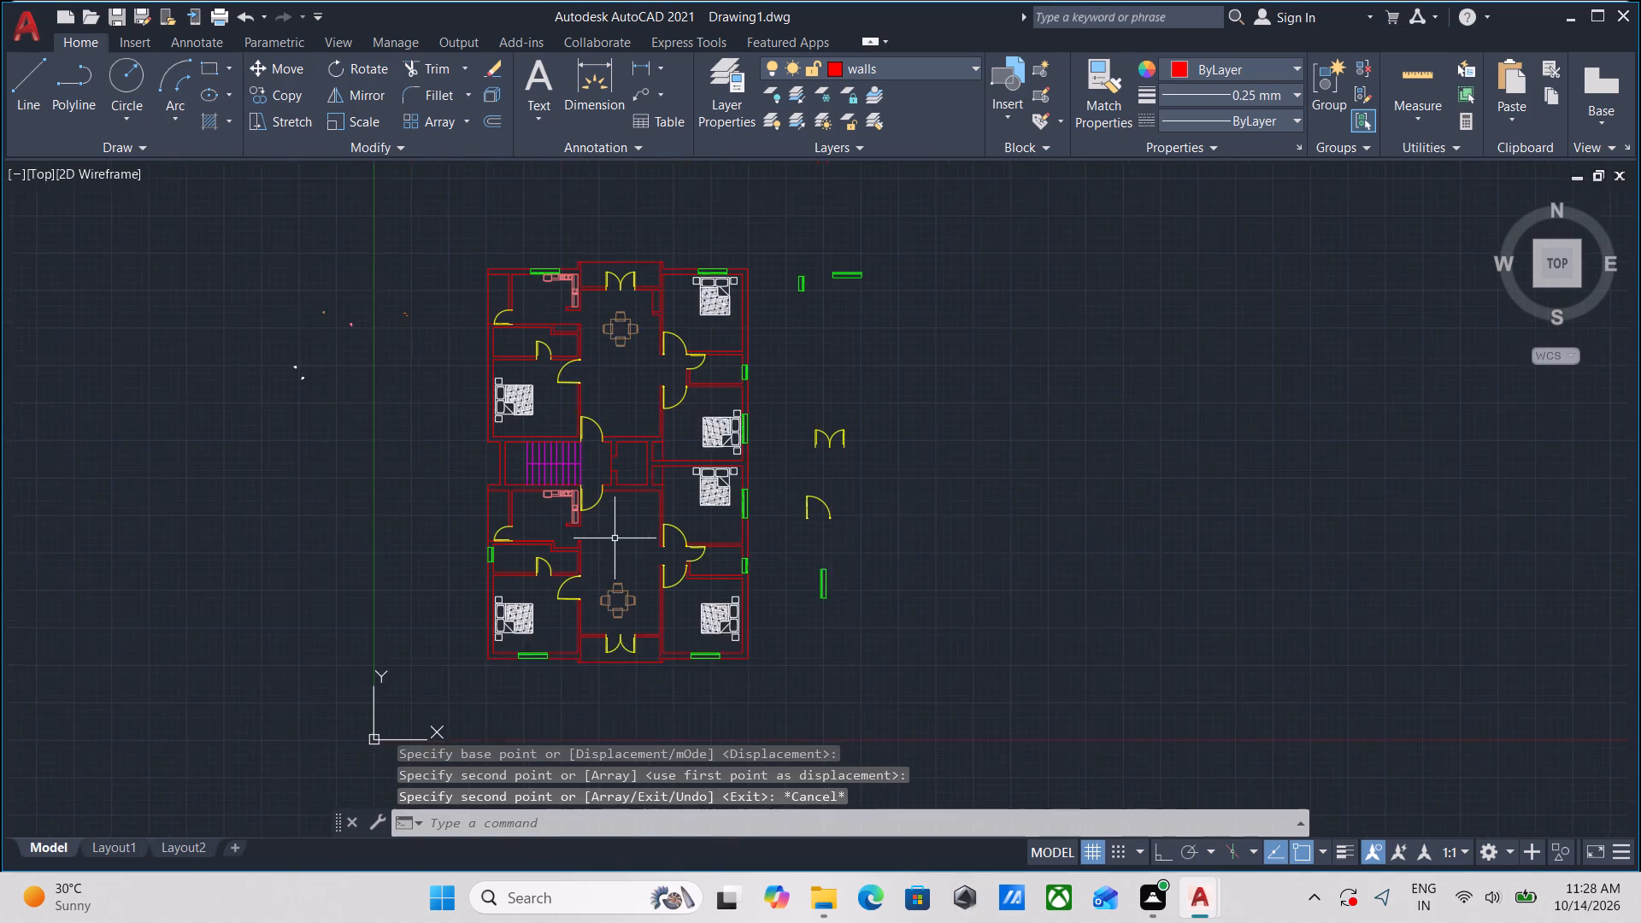
{"action": "middle_click_drag", "start_coordinate": [615, 538], "coordinate": [607, 581]}
{"action": "scroll", "coordinate": [626, 393], "scroll_direction": "up", "scroll_amount": 2}
{"action": "middle_click_drag", "start_coordinate": [563, 440], "coordinate": [597, 442]}
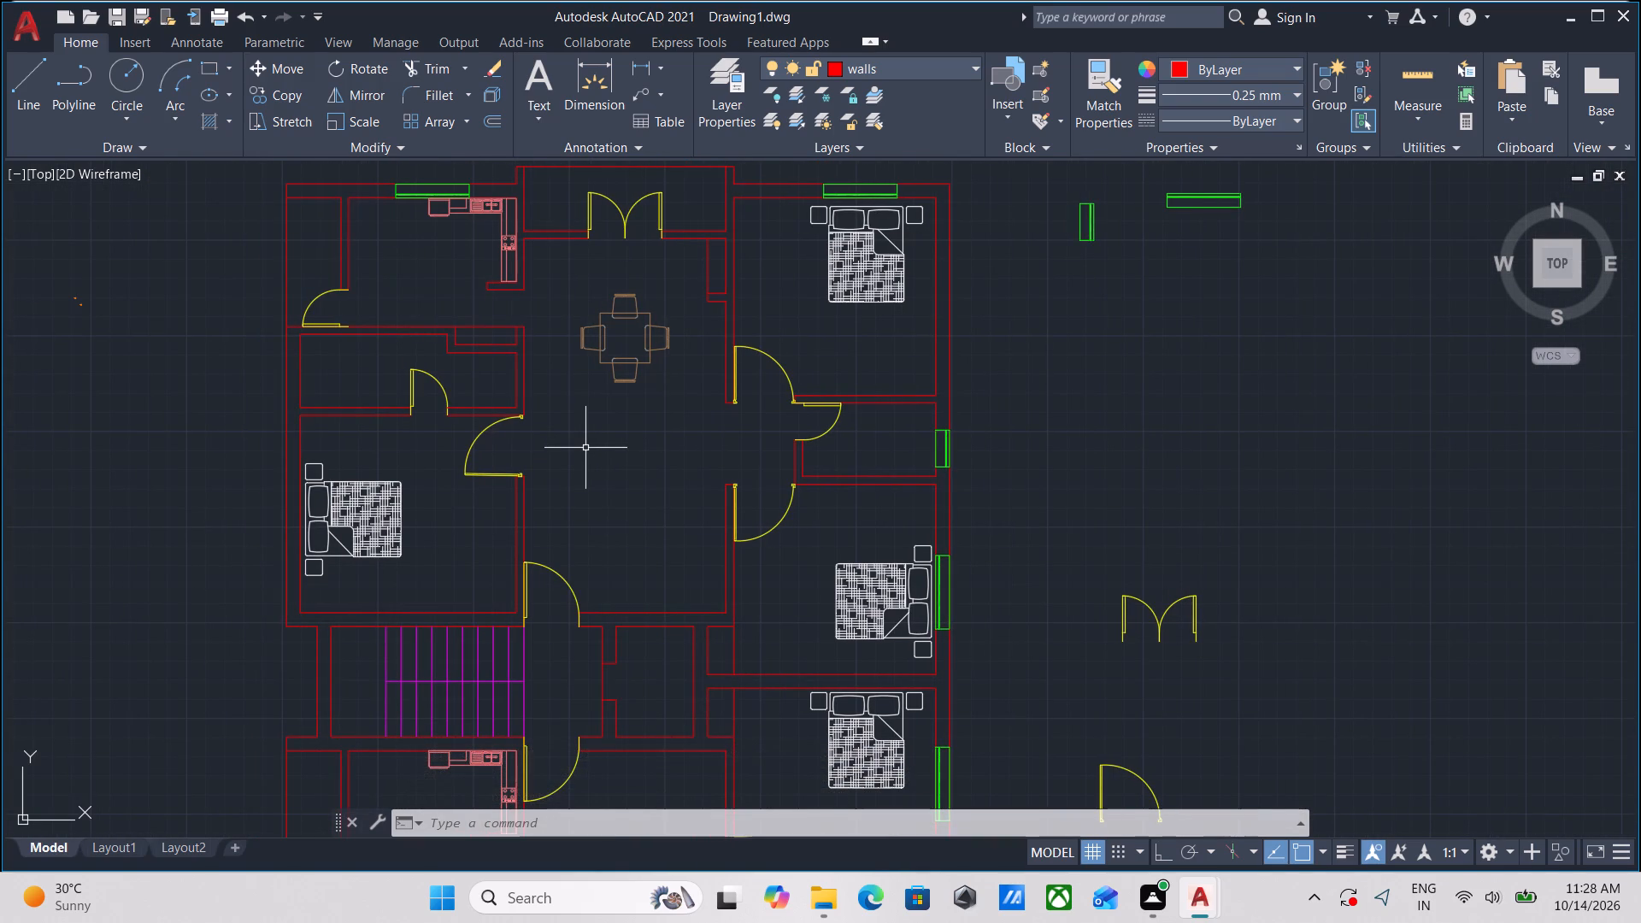
{"action": "scroll", "coordinate": [723, 450], "scroll_direction": "down", "scroll_amount": 1}
{"action": "middle_click_drag", "start_coordinate": [723, 450], "coordinate": [727, 339]}
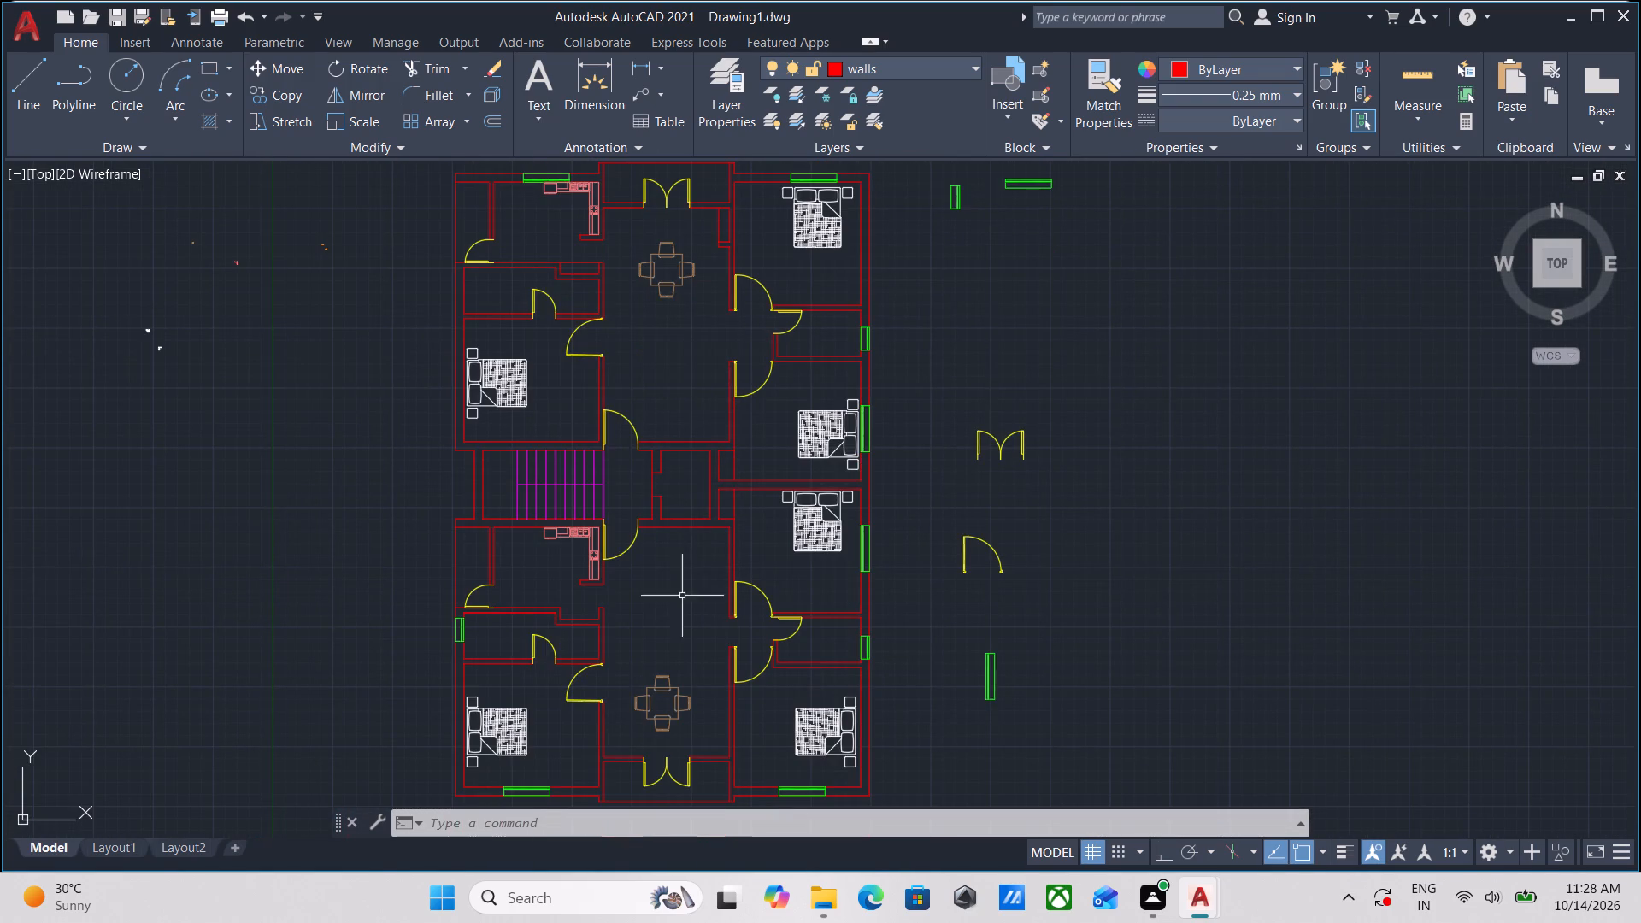
{"action": "scroll", "coordinate": [680, 598], "scroll_direction": "up", "scroll_amount": 1}
{"action": "middle_click_drag", "start_coordinate": [680, 598], "coordinate": [655, 510]}
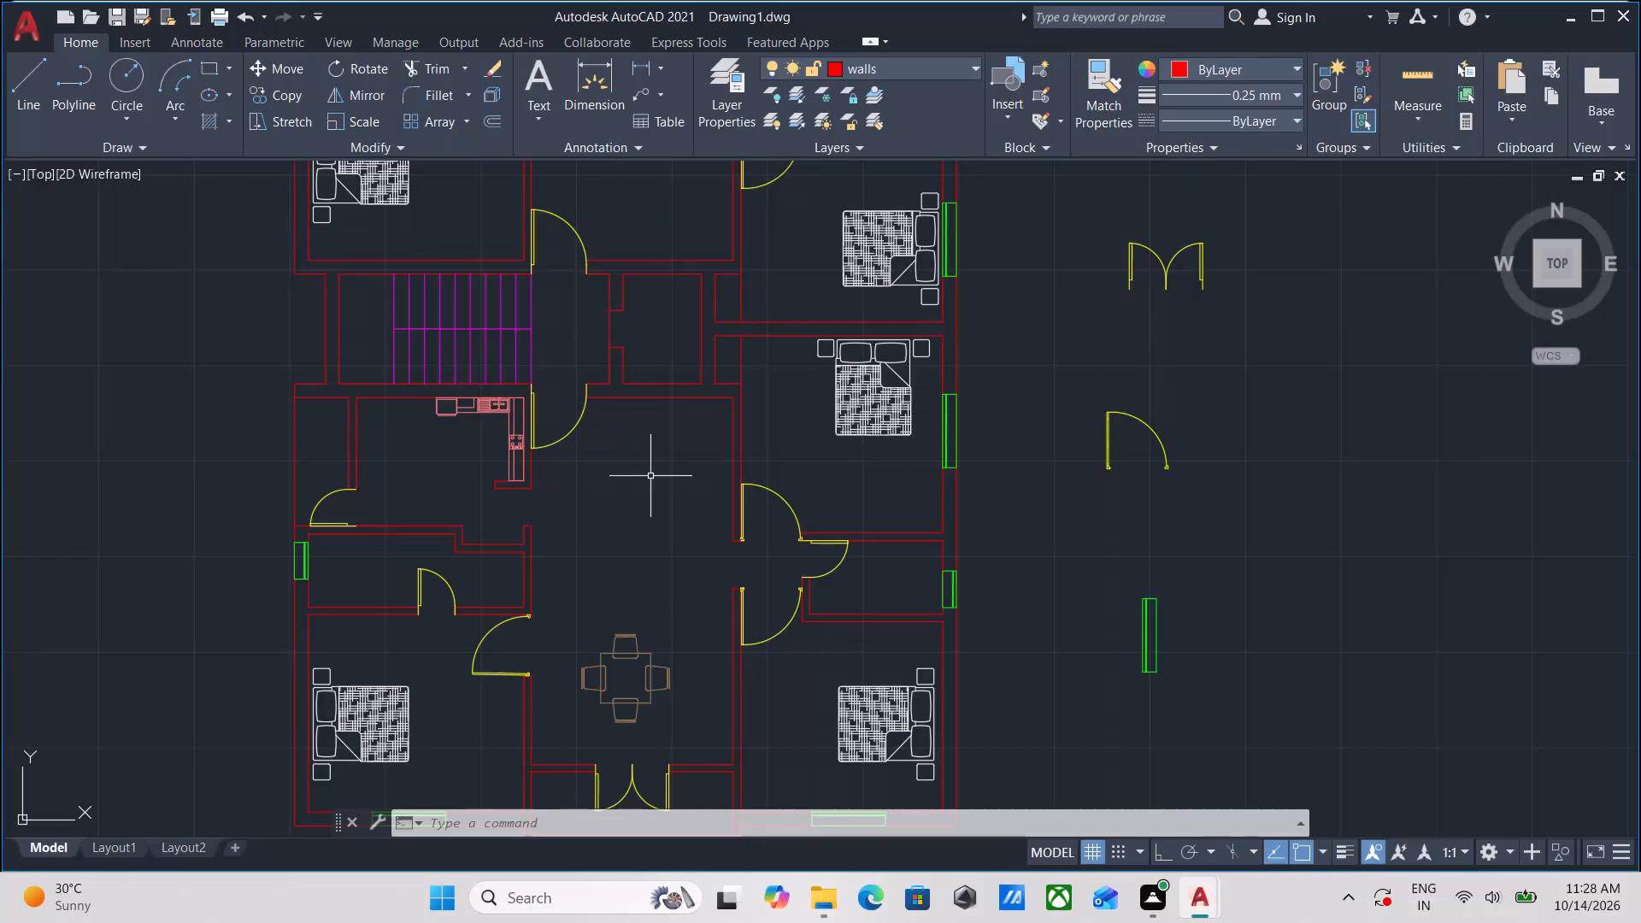
{"action": "scroll", "coordinate": [650, 476], "scroll_direction": "down", "scroll_amount": 1}
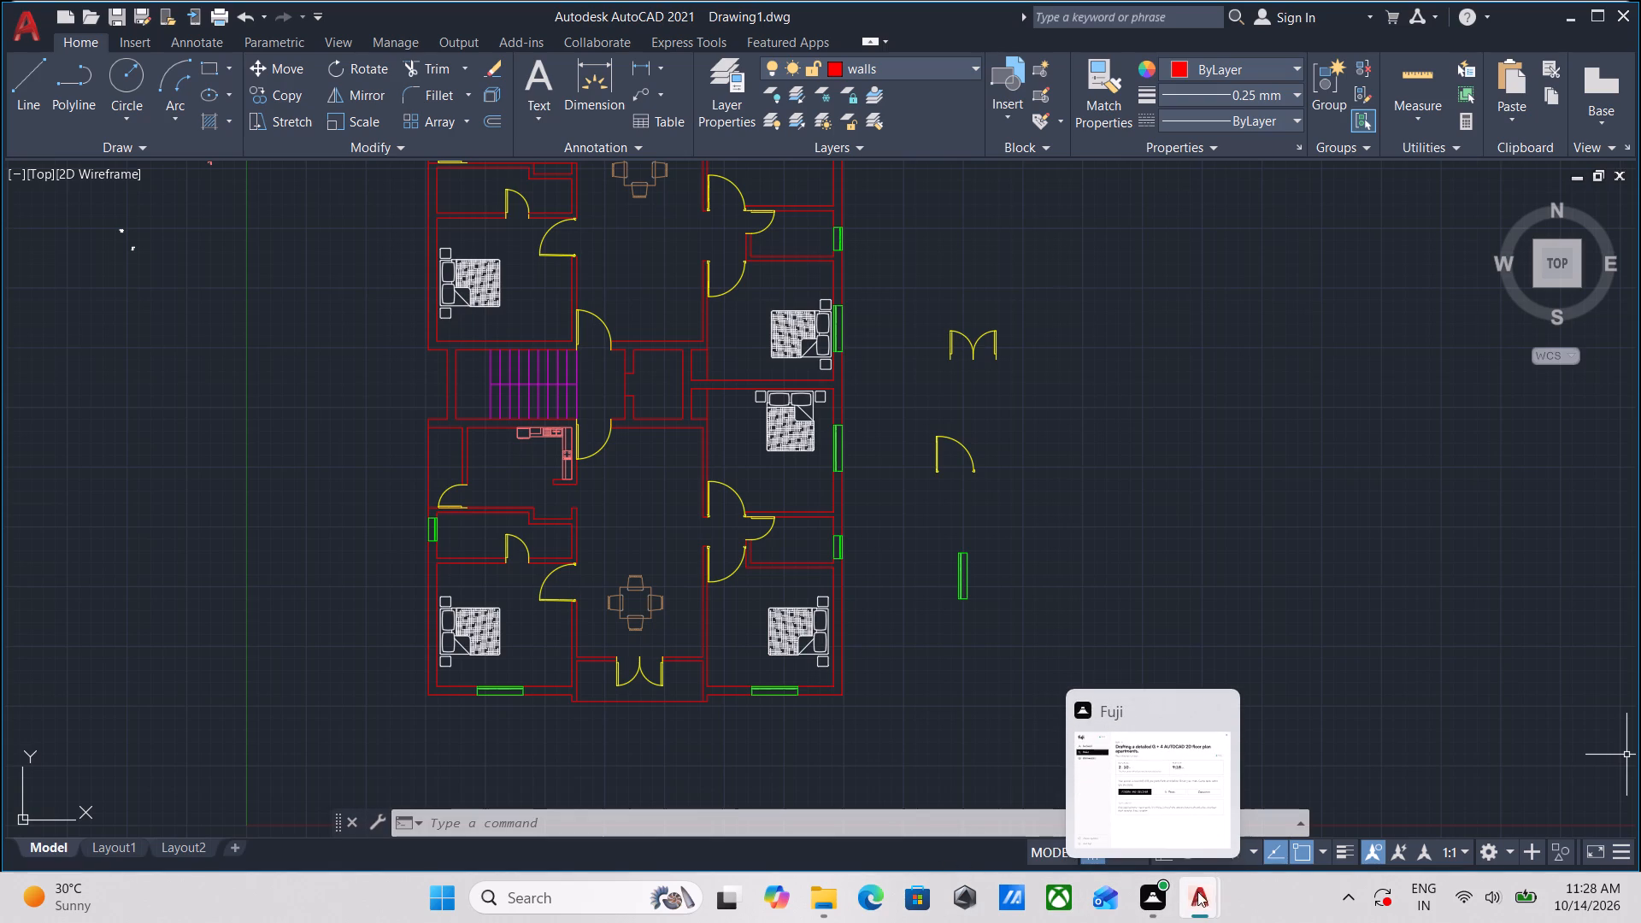
Switch to the Autocad Blocks drawing and look through its furniture section for a sofa set for the apartments.
{"action": "left_click", "coordinate": [1278, 814]}
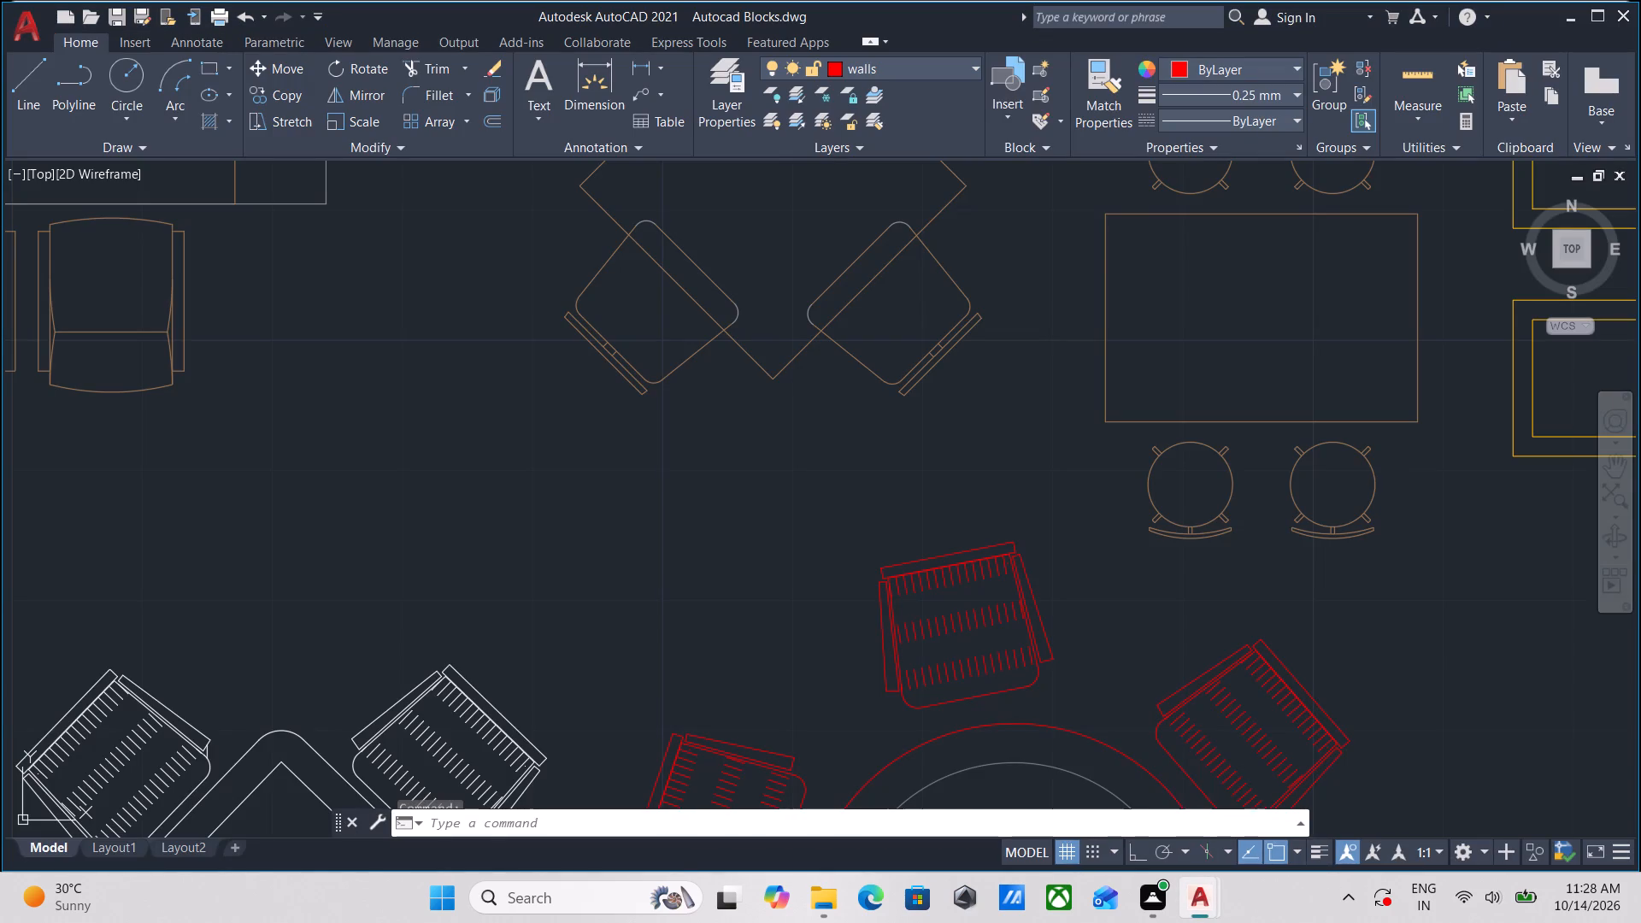
{"action": "scroll", "coordinate": [910, 346], "scroll_direction": "down", "scroll_amount": 4}
{"action": "scroll", "coordinate": [736, 470], "scroll_direction": "down", "scroll_amount": 3}
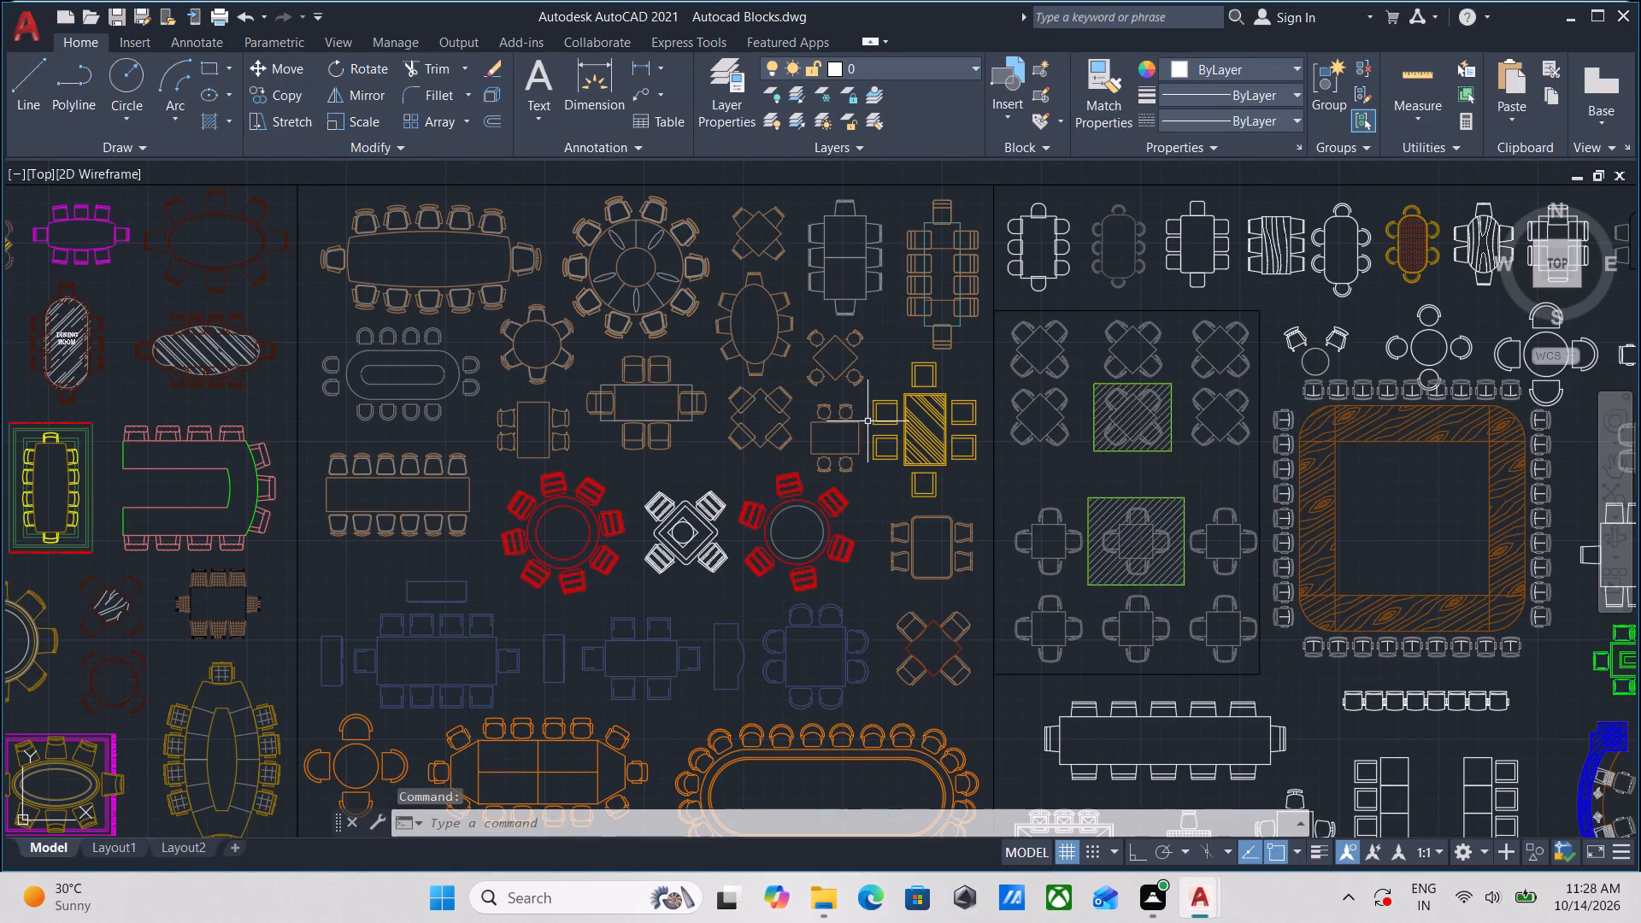
{"action": "middle_click_drag", "start_coordinate": [868, 421], "coordinate": [731, 392]}
{"action": "scroll", "coordinate": [745, 379], "scroll_direction": "down", "scroll_amount": 2}
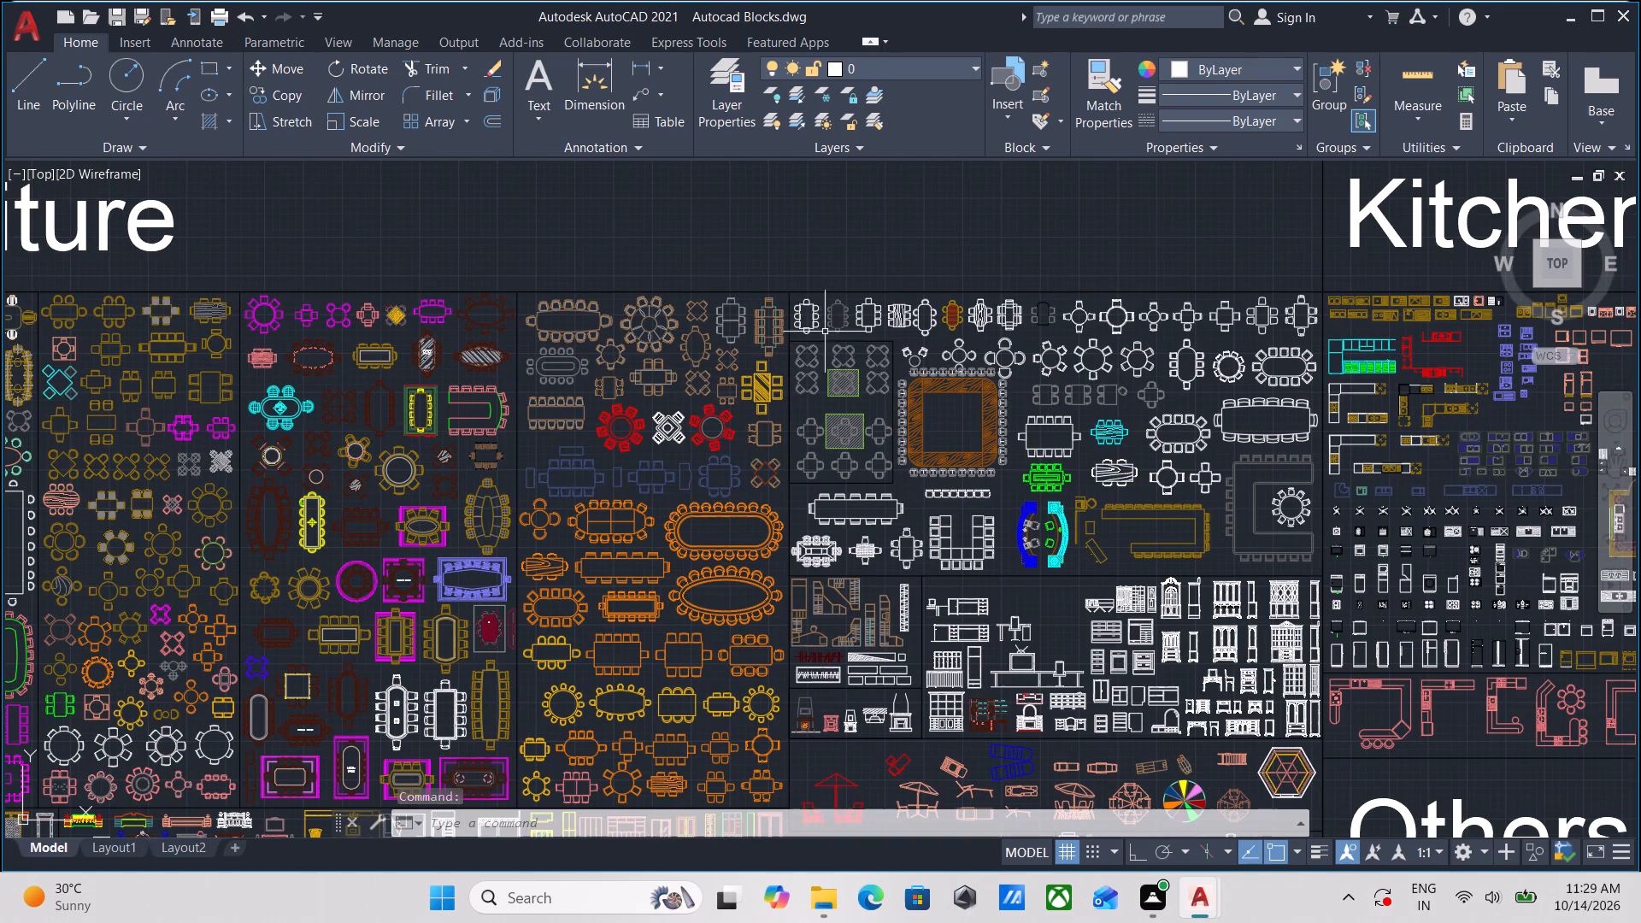
{"action": "middle_click_drag", "start_coordinate": [639, 464], "coordinate": [768, 249]}
{"action": "middle_click_drag", "start_coordinate": [1136, 420], "coordinate": [855, 385]}
{"action": "scroll", "coordinate": [676, 331], "scroll_direction": "up", "scroll_amount": 1}
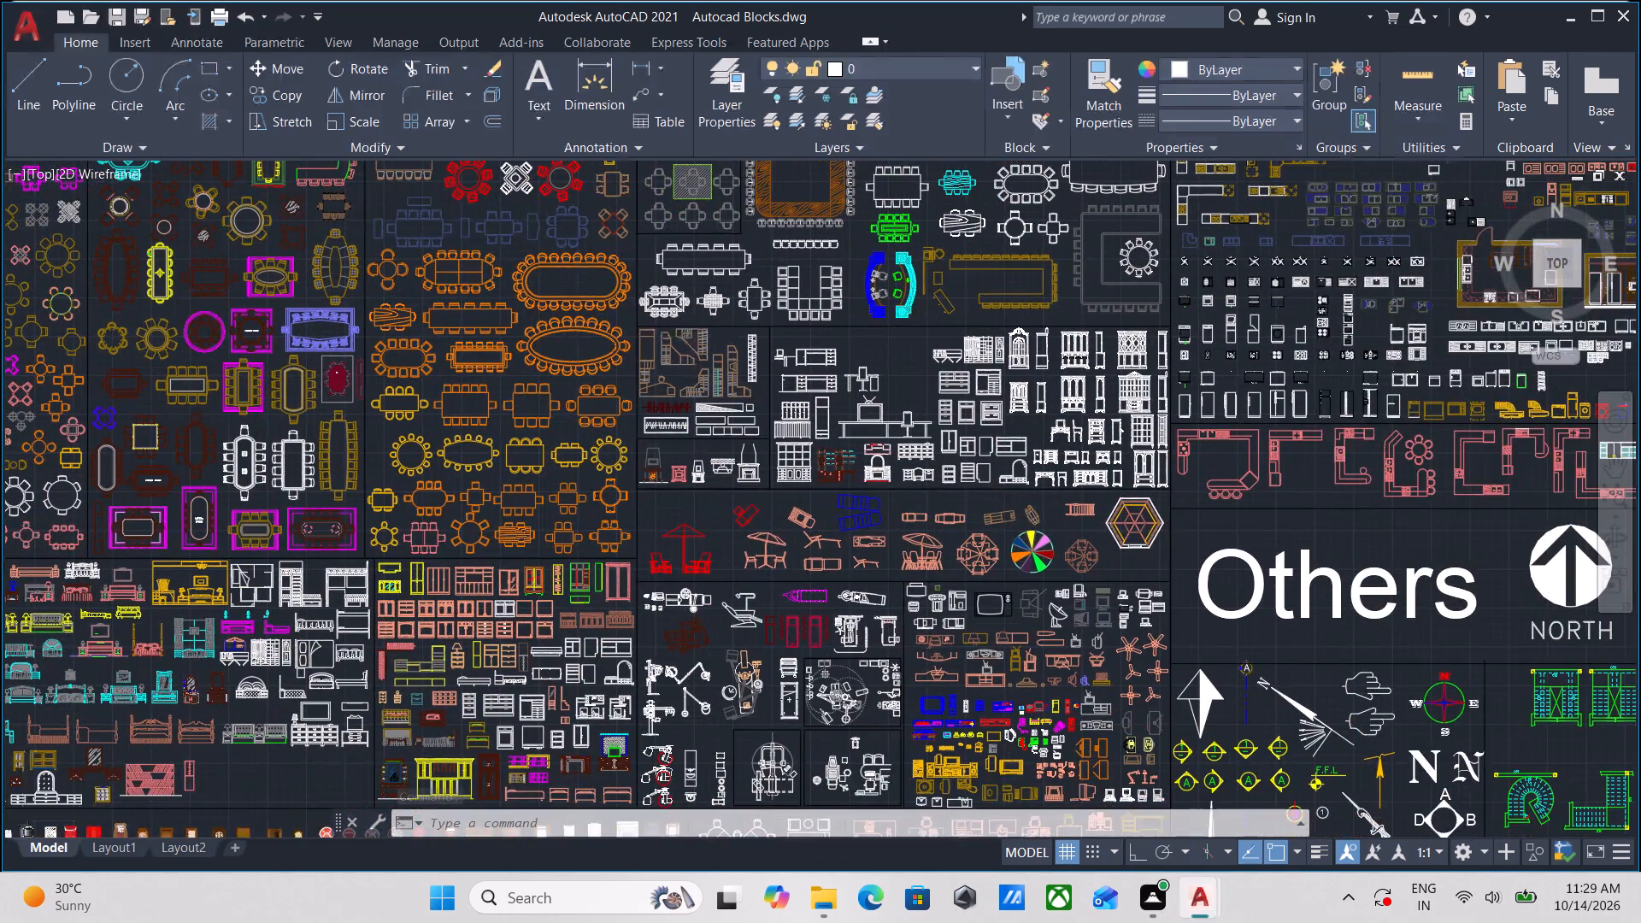
{"action": "scroll", "coordinate": [674, 331], "scroll_direction": "up", "scroll_amount": 2}
{"action": "scroll", "coordinate": [680, 335], "scroll_direction": "down", "scroll_amount": 5}
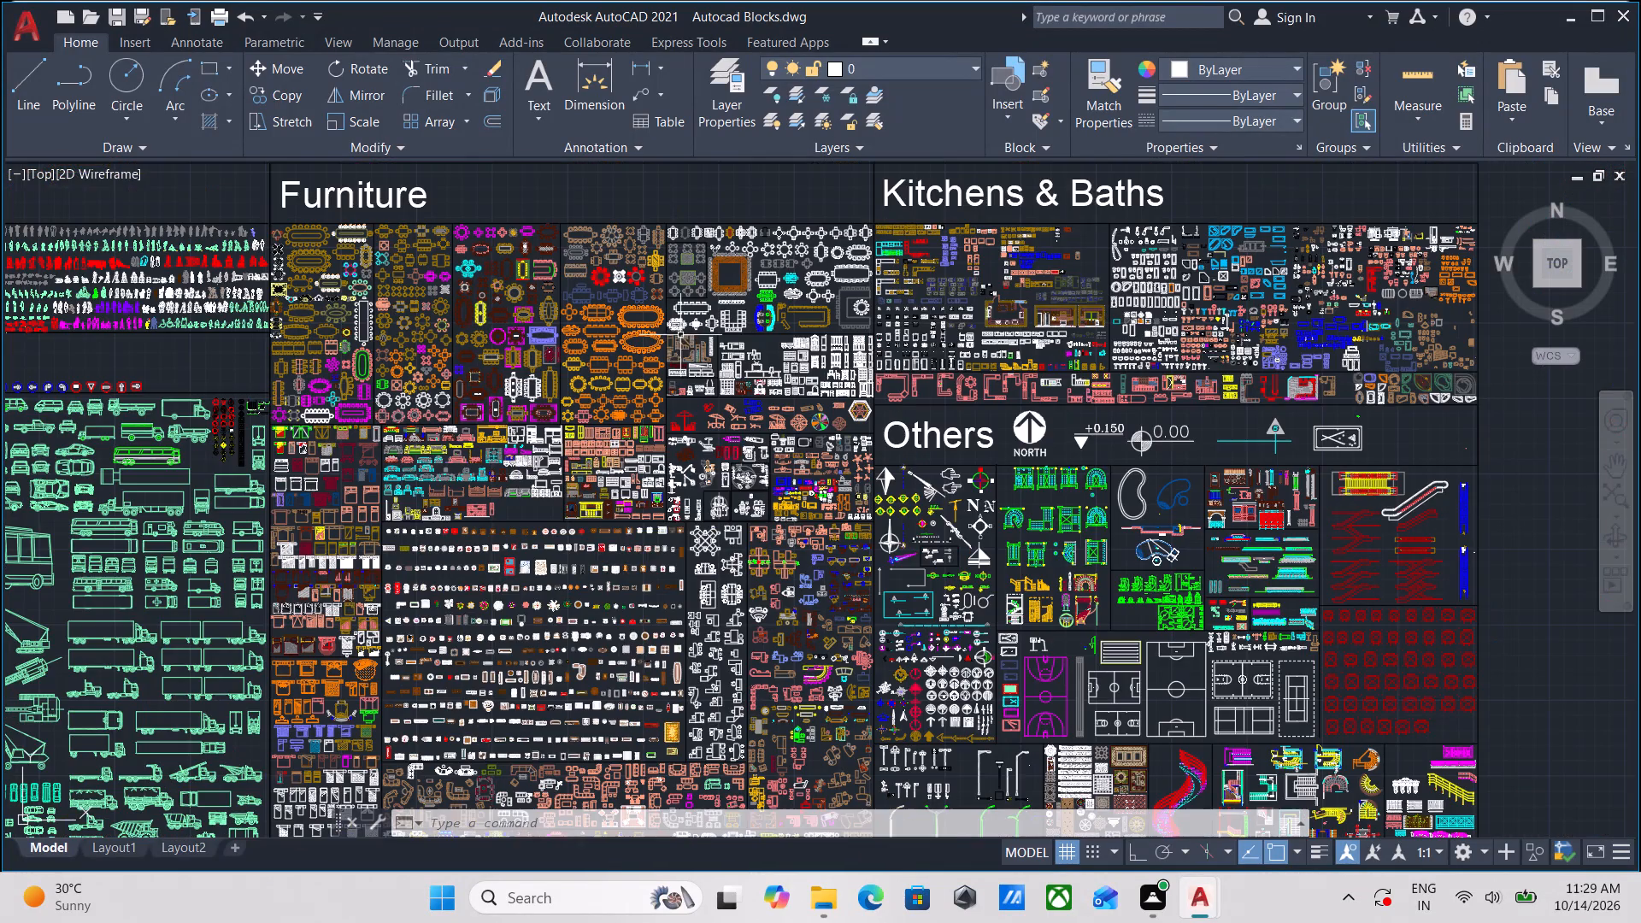
{"action": "middle_click_drag", "start_coordinate": [705, 569], "coordinate": [752, 356]}
{"action": "scroll", "coordinate": [546, 581], "scroll_direction": "up", "scroll_amount": 3}
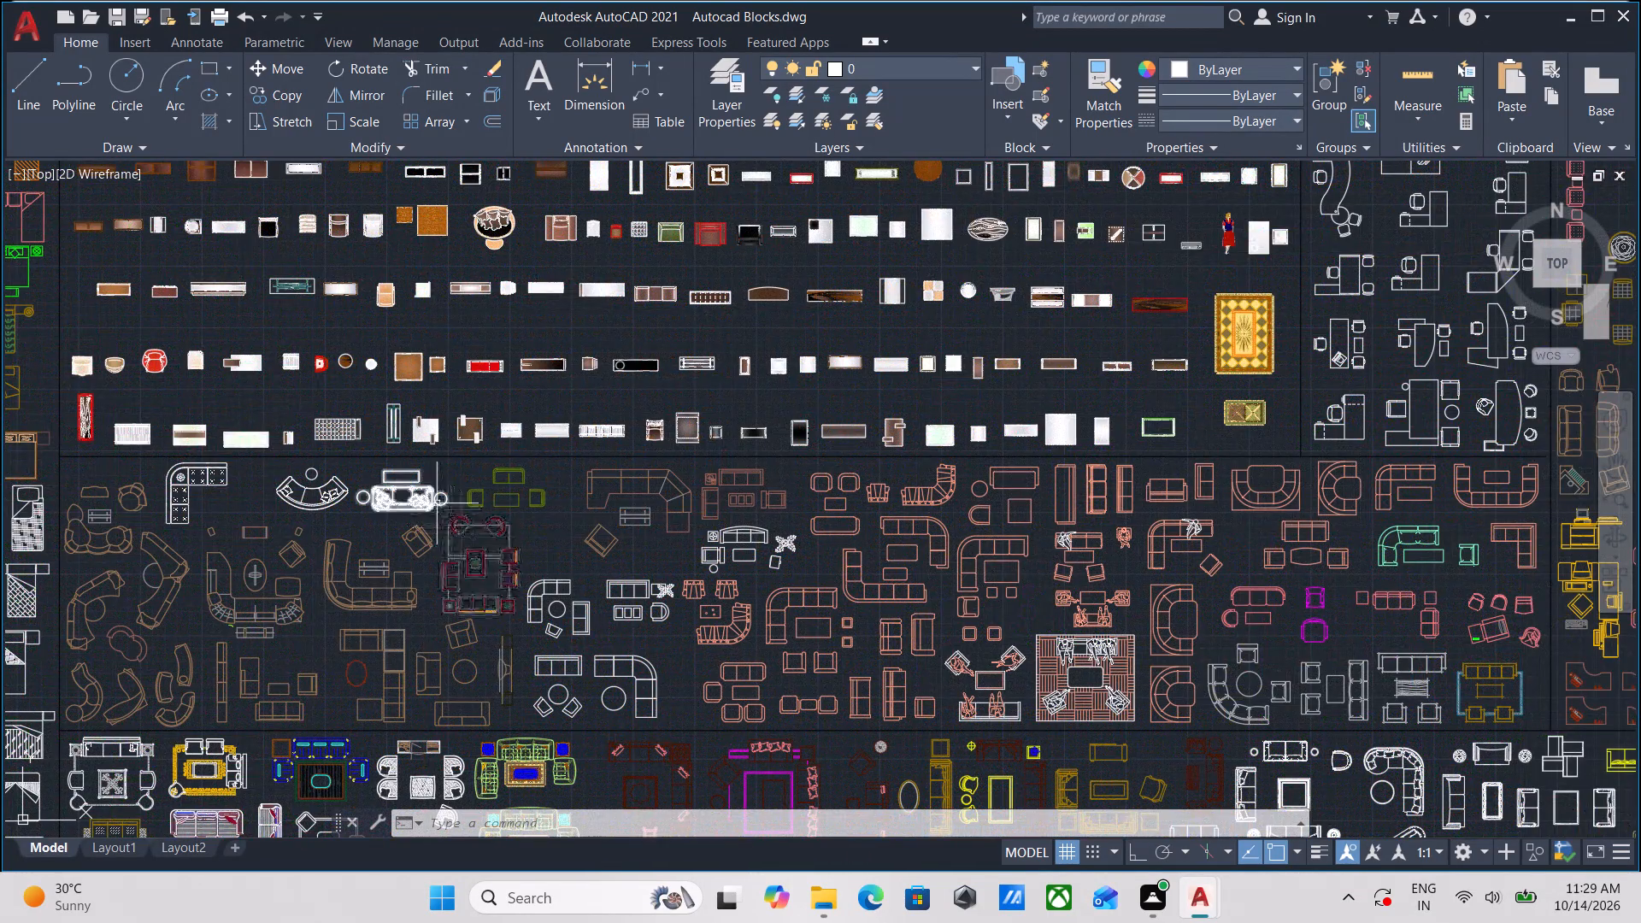
{"action": "scroll", "coordinate": [734, 392], "scroll_direction": "down", "scroll_amount": 1}
{"action": "middle_click_drag", "start_coordinate": [862, 453], "coordinate": [797, 348]}
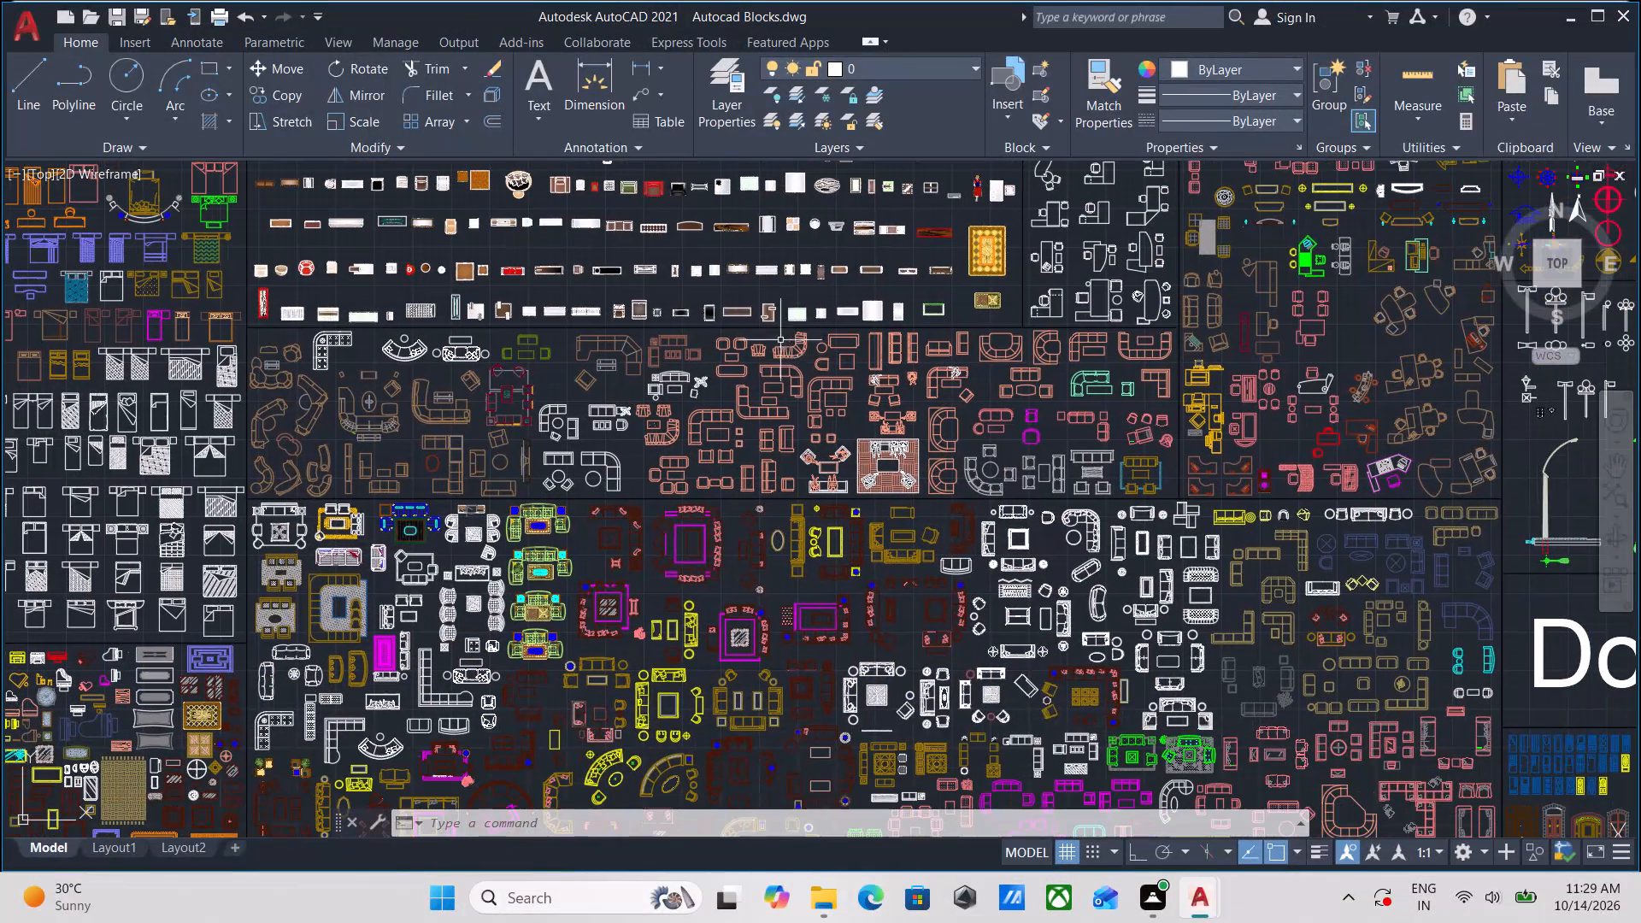
{"action": "middle_click_drag", "start_coordinate": [756, 573], "coordinate": [777, 381]}
{"action": "scroll", "coordinate": [982, 491], "scroll_direction": "up", "scroll_amount": 2}
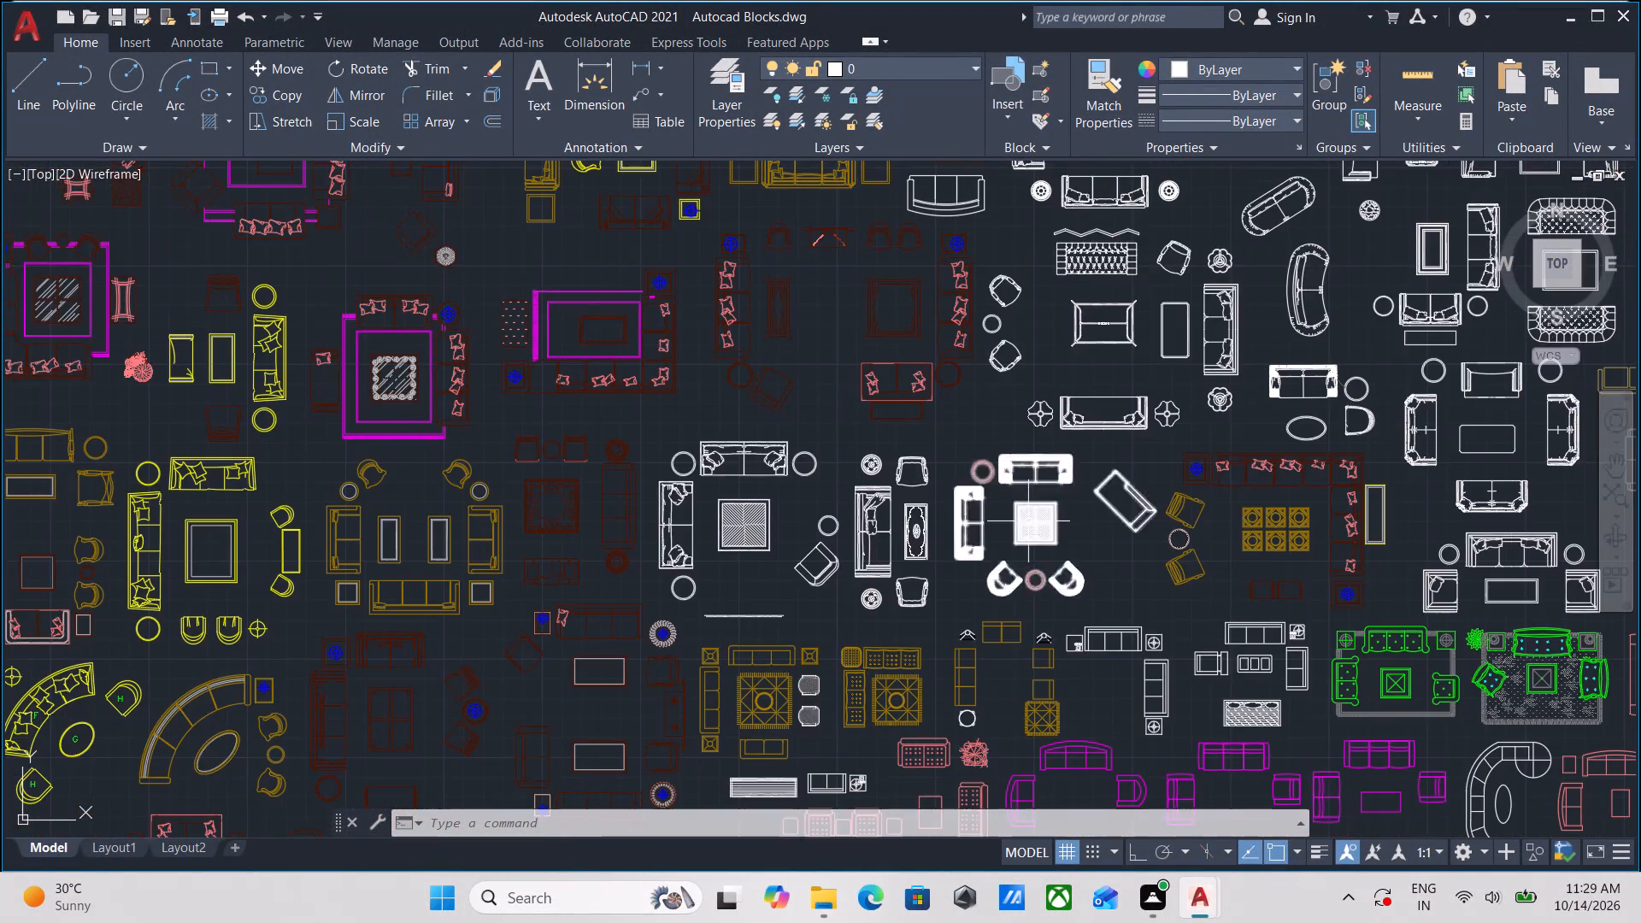
{"action": "middle_click_drag", "start_coordinate": [1028, 521], "coordinate": [682, 394]}
{"action": "scroll", "coordinate": [919, 396], "scroll_direction": "down", "scroll_amount": 1}
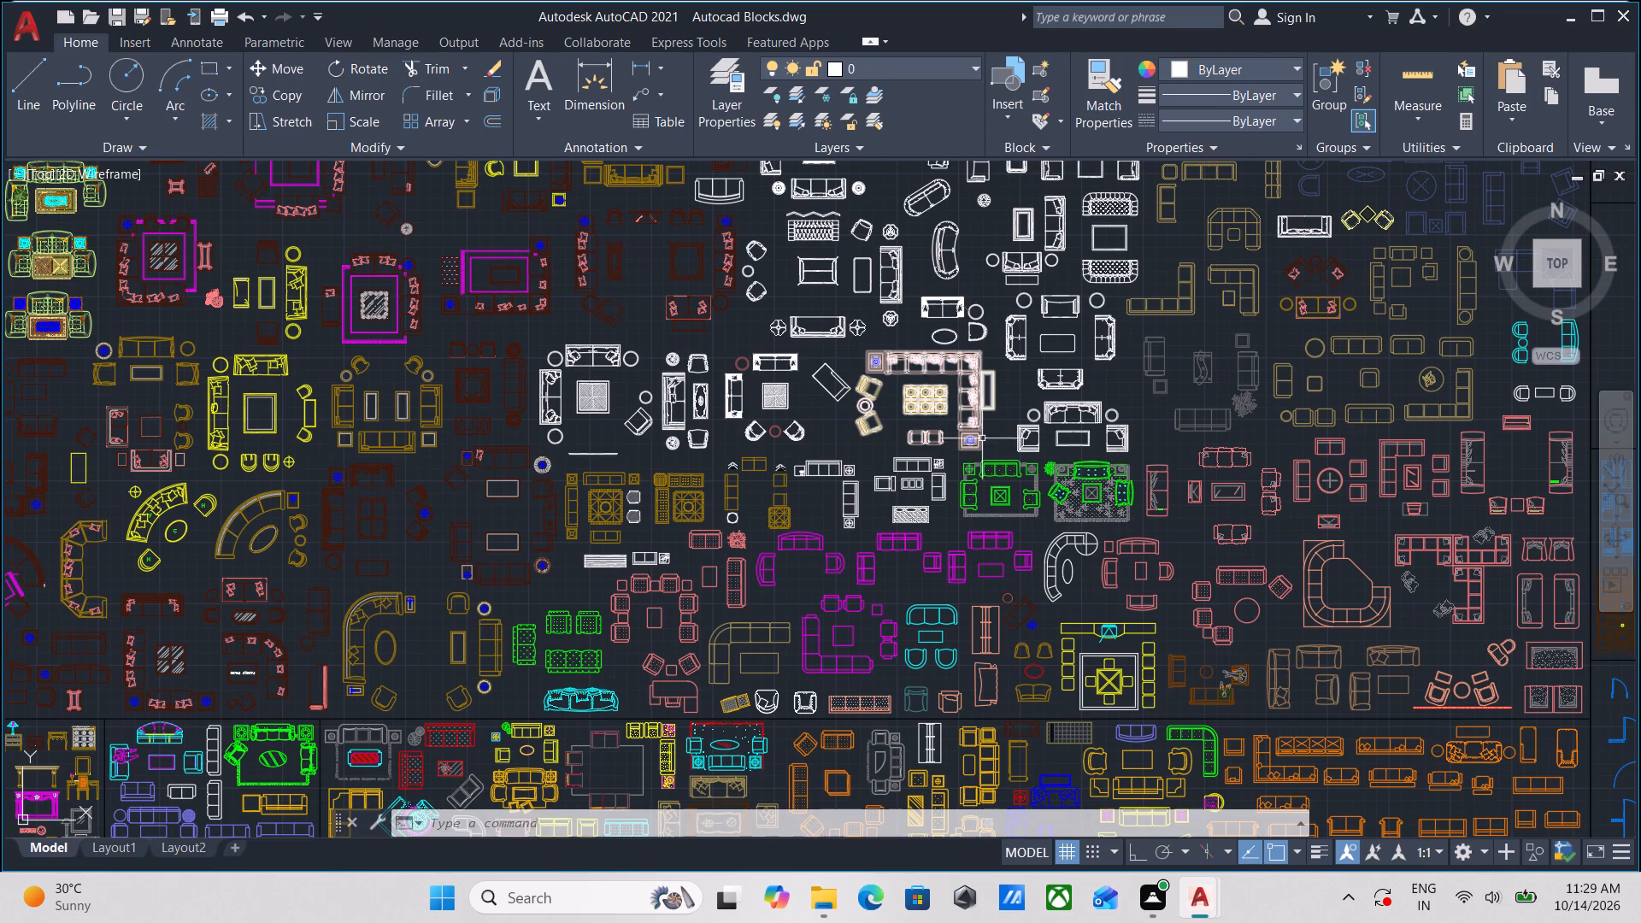
{"action": "middle_click_drag", "start_coordinate": [1084, 509], "coordinate": [879, 456]}
{"action": "scroll", "coordinate": [802, 451], "scroll_direction": "up", "scroll_amount": 2}
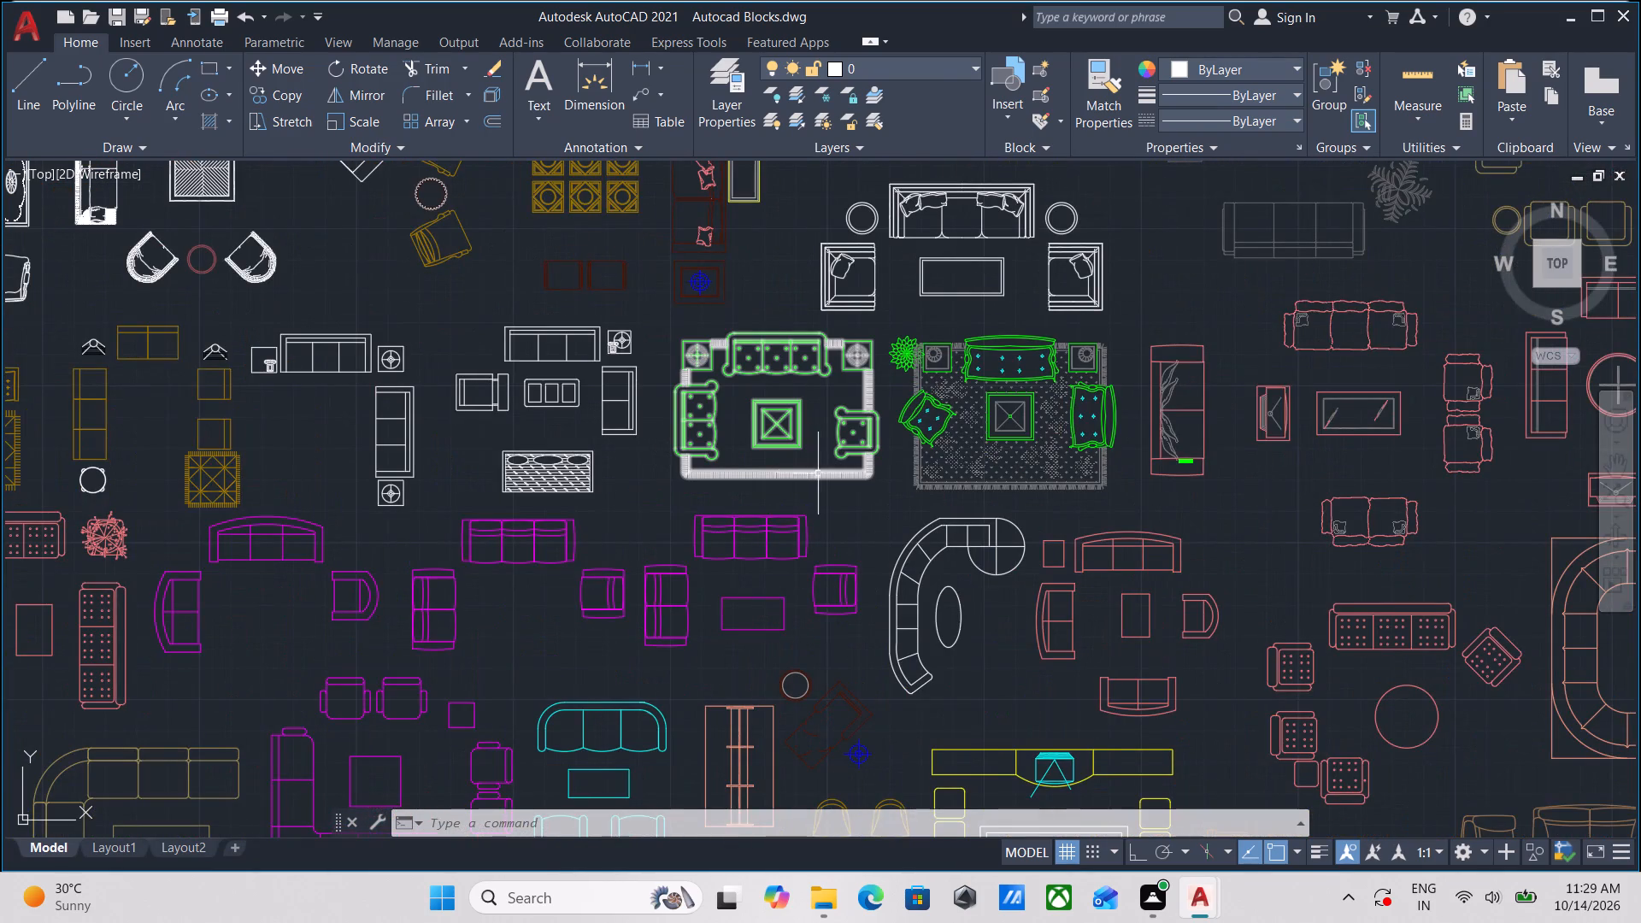
{"action": "scroll", "coordinate": [827, 473], "scroll_direction": "up", "scroll_amount": 2}
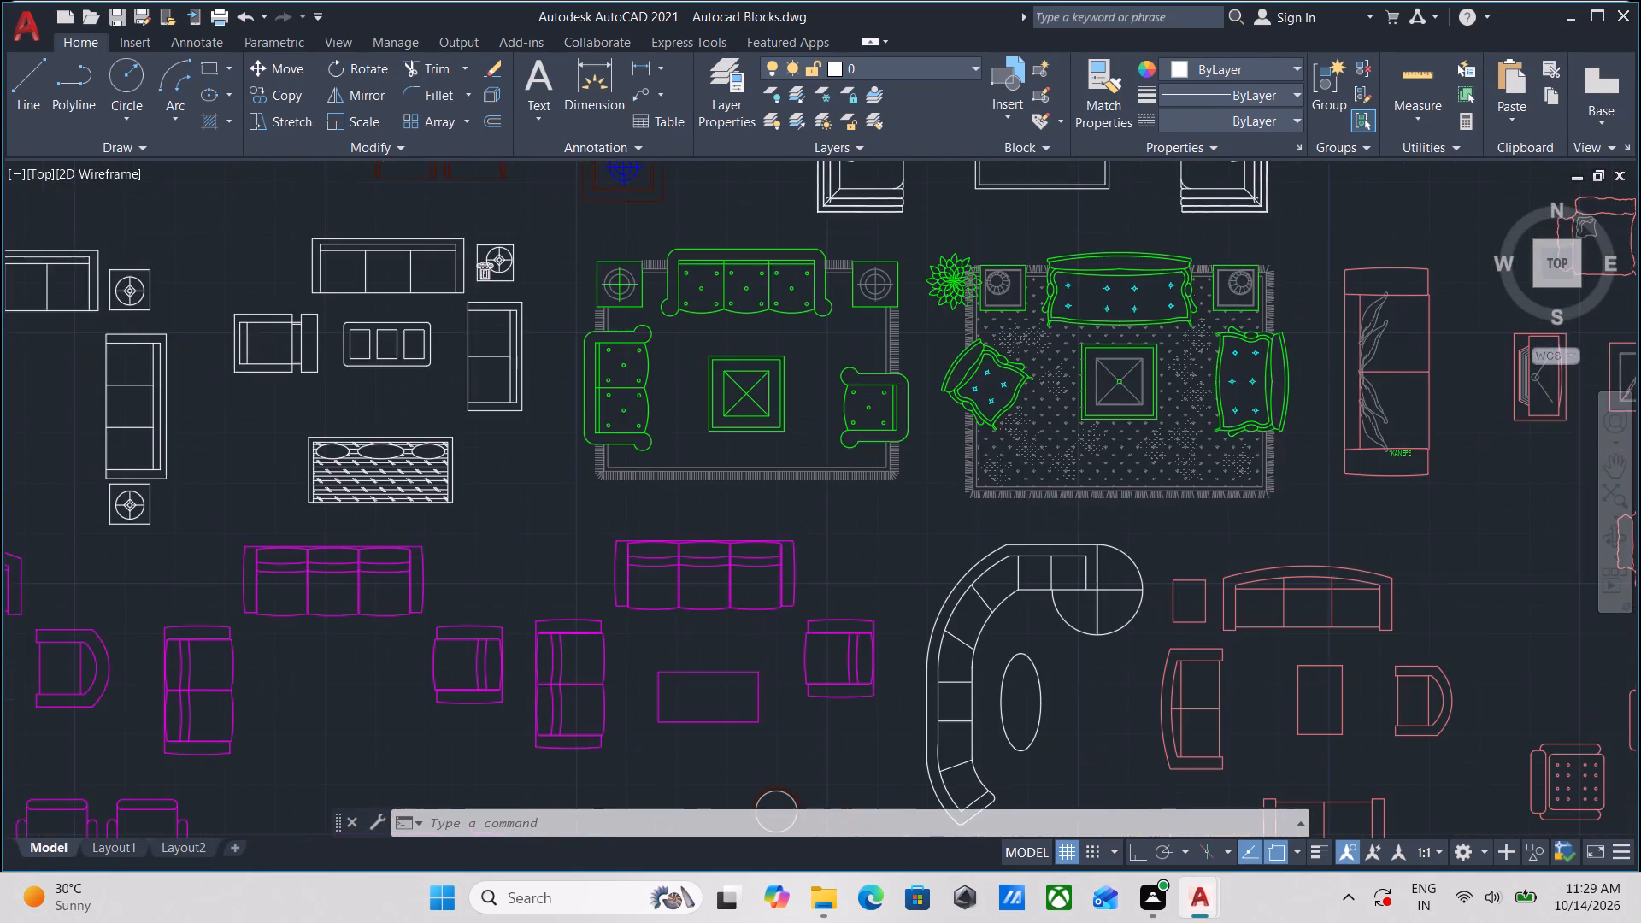
{"action": "scroll", "coordinate": [828, 482], "scroll_direction": "down", "scroll_amount": 2}
{"action": "middle_click_drag", "start_coordinate": [828, 482], "coordinate": [830, 443]}
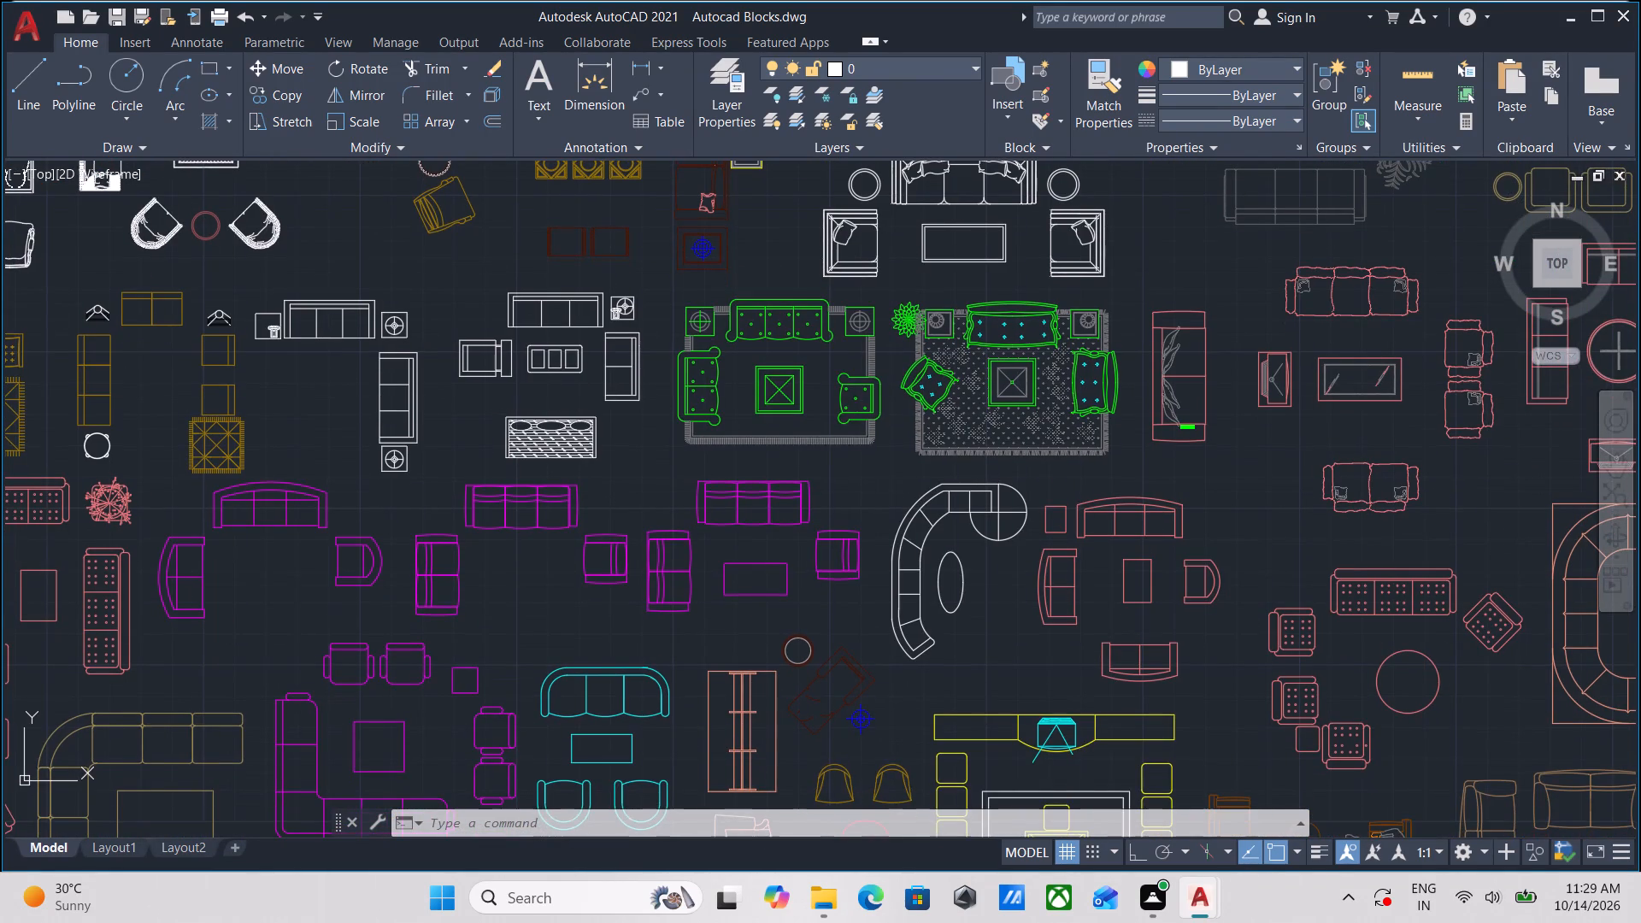
{"action": "middle_click_drag", "start_coordinate": [832, 453], "coordinate": [662, 420]}
{"action": "scroll", "coordinate": [653, 419], "scroll_direction": "down", "scroll_amount": 1}
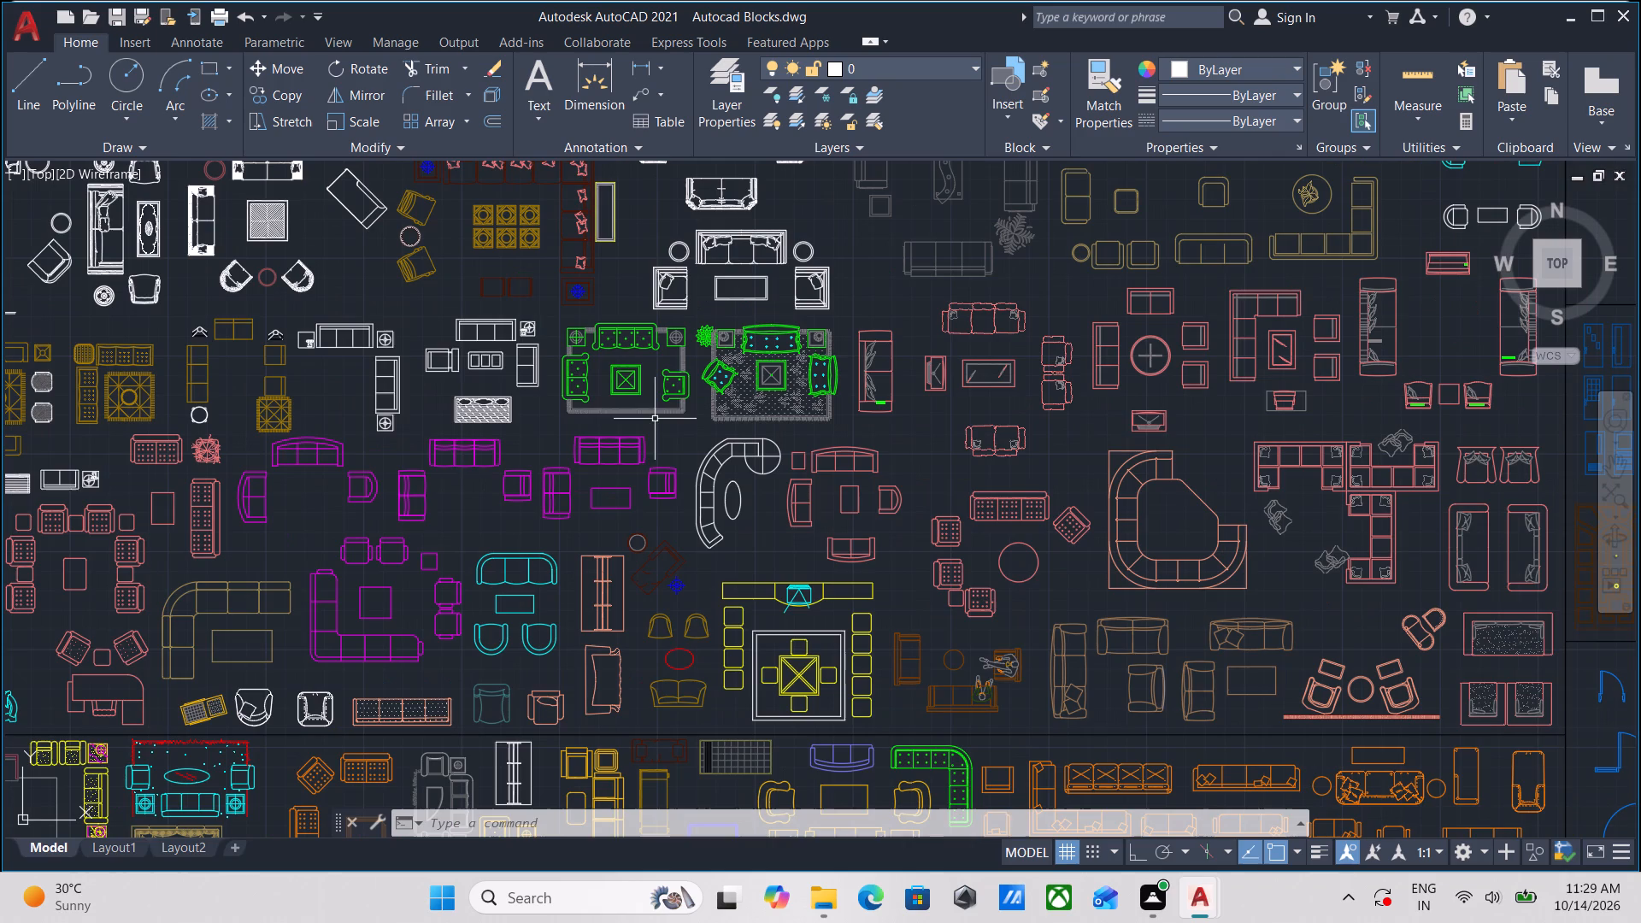
{"action": "scroll", "coordinate": [679, 423], "scroll_direction": "down", "scroll_amount": 1}
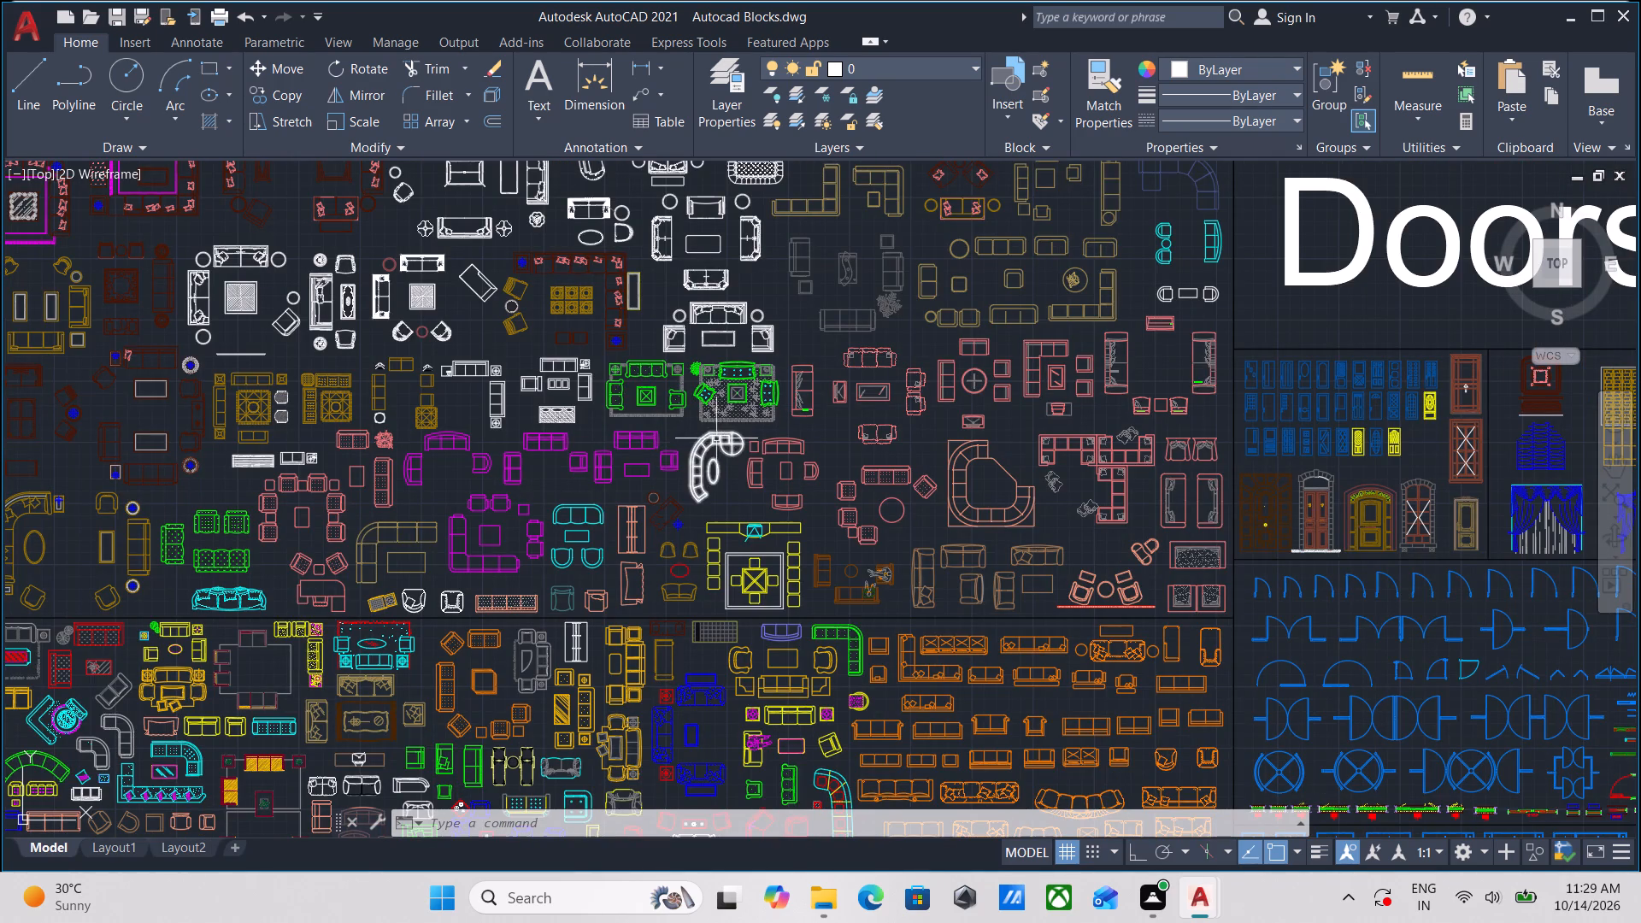
{"action": "middle_click_drag", "start_coordinate": [623, 580], "coordinate": [691, 337]}
{"action": "scroll", "coordinate": [784, 543], "scroll_direction": "up", "scroll_amount": 2}
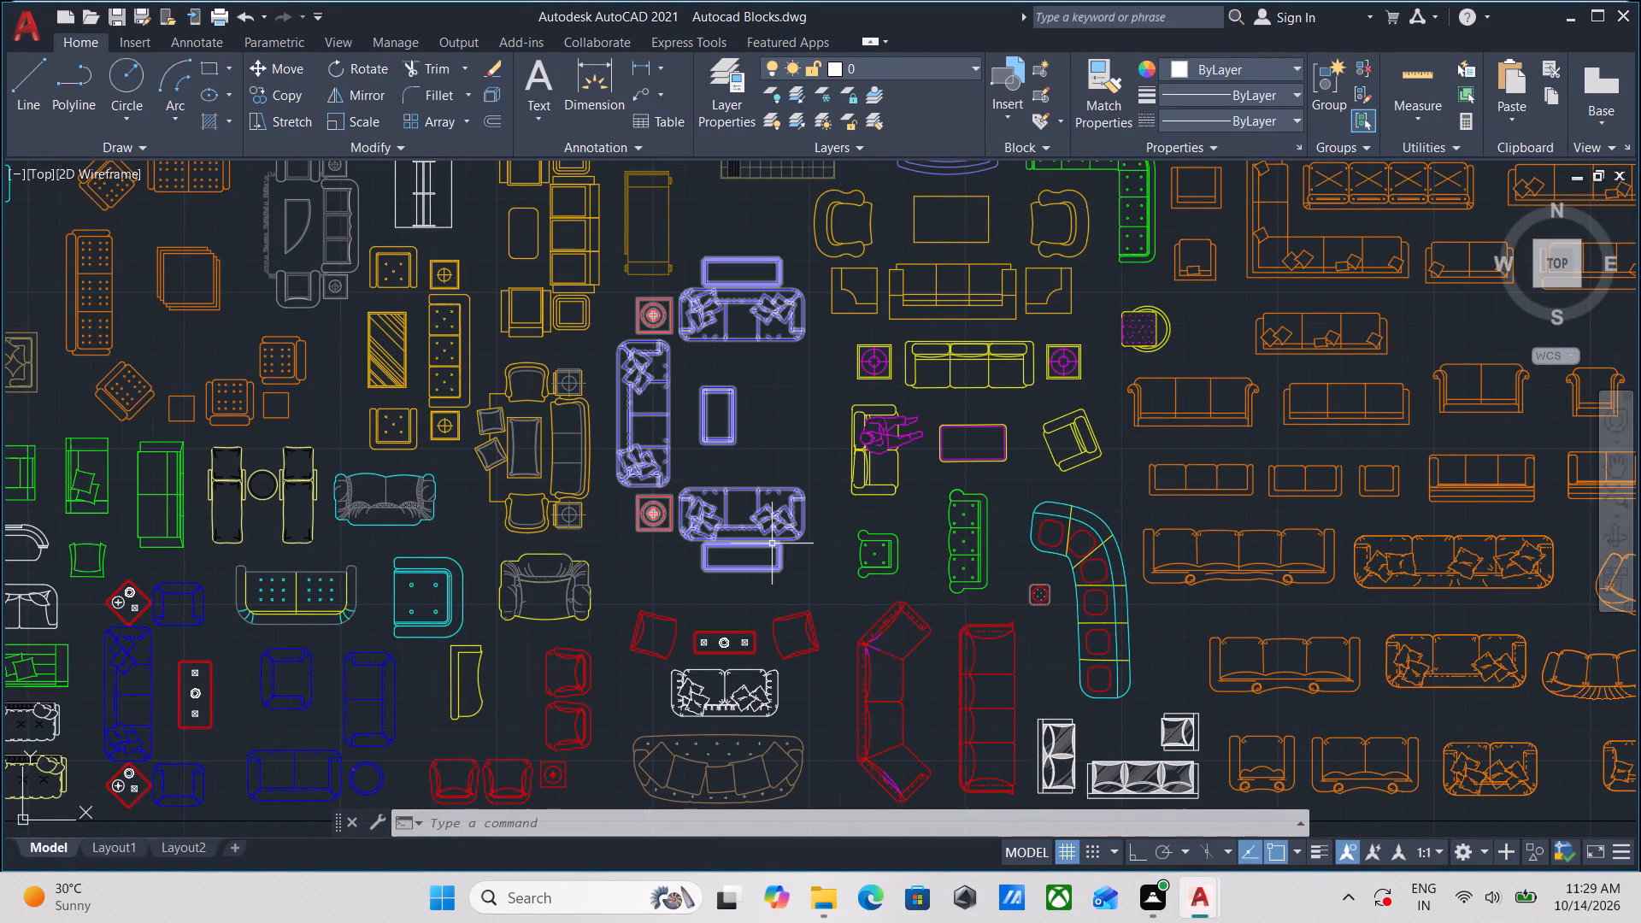
{"action": "scroll", "coordinate": [772, 544], "scroll_direction": "up", "scroll_amount": 2}
{"action": "scroll", "coordinate": [777, 496], "scroll_direction": "down", "scroll_amount": 1}
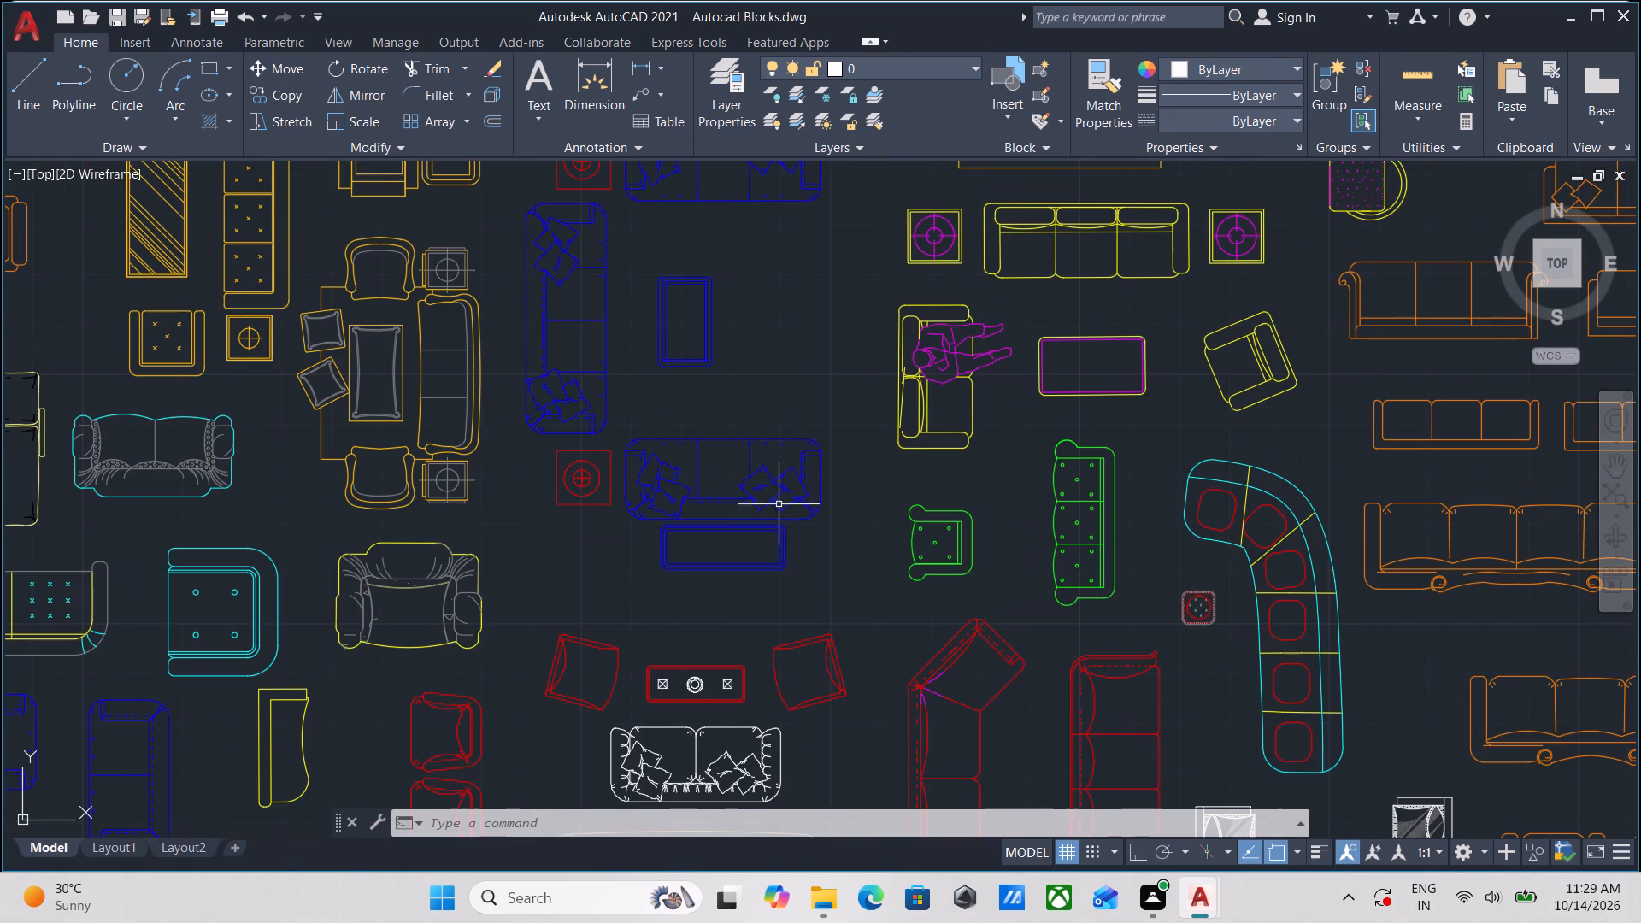
{"action": "scroll", "coordinate": [787, 516], "scroll_direction": "down", "scroll_amount": 1}
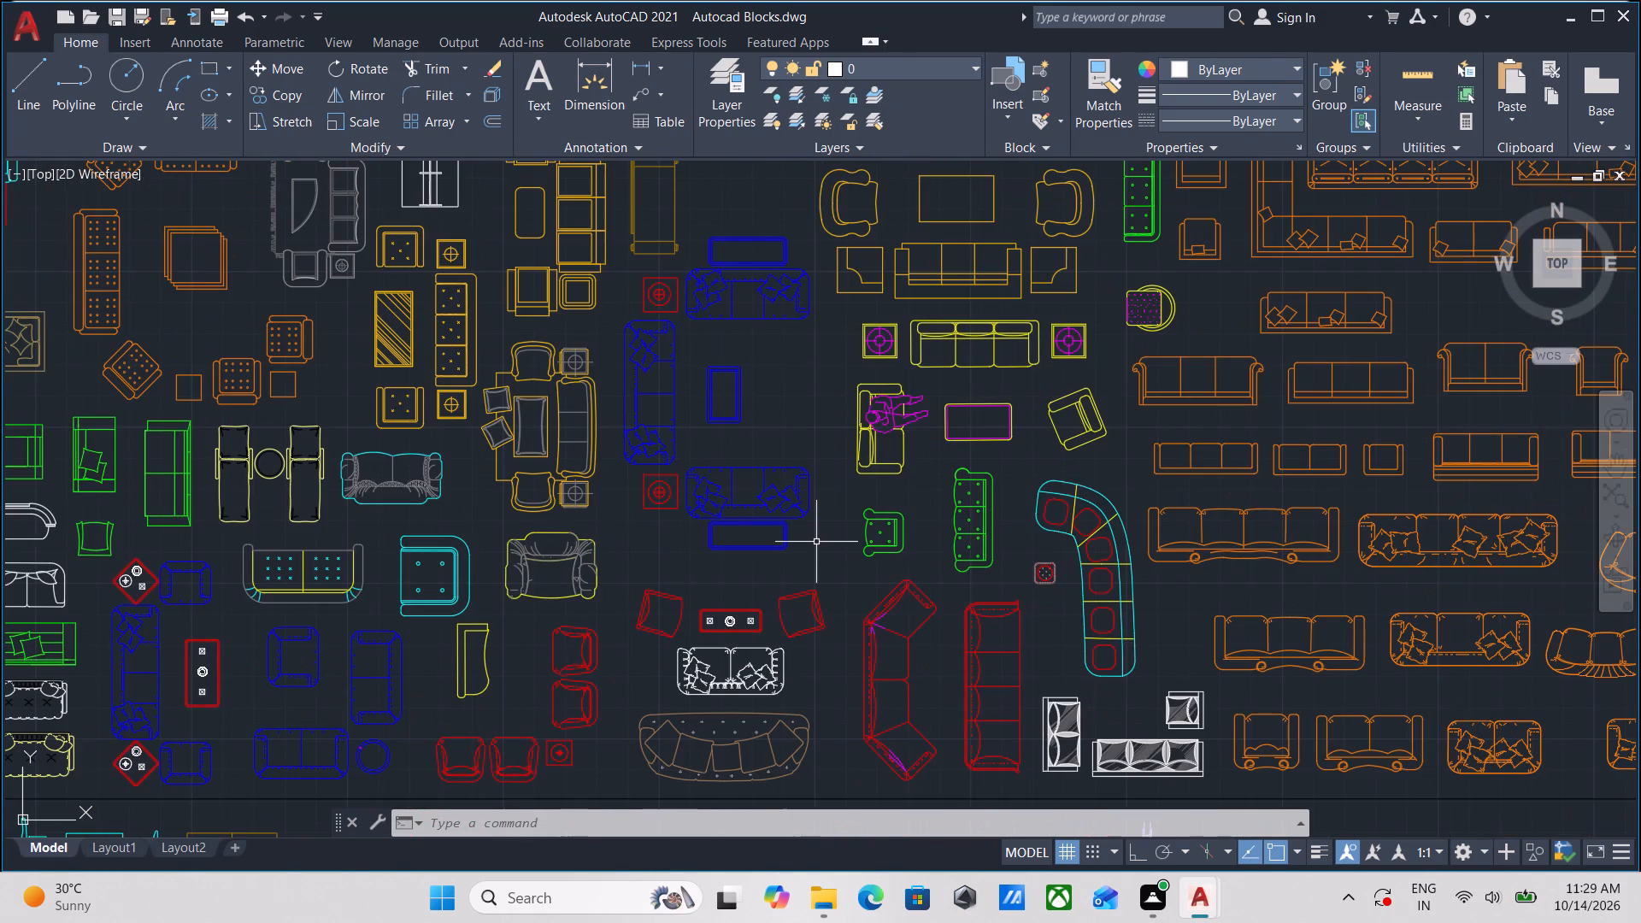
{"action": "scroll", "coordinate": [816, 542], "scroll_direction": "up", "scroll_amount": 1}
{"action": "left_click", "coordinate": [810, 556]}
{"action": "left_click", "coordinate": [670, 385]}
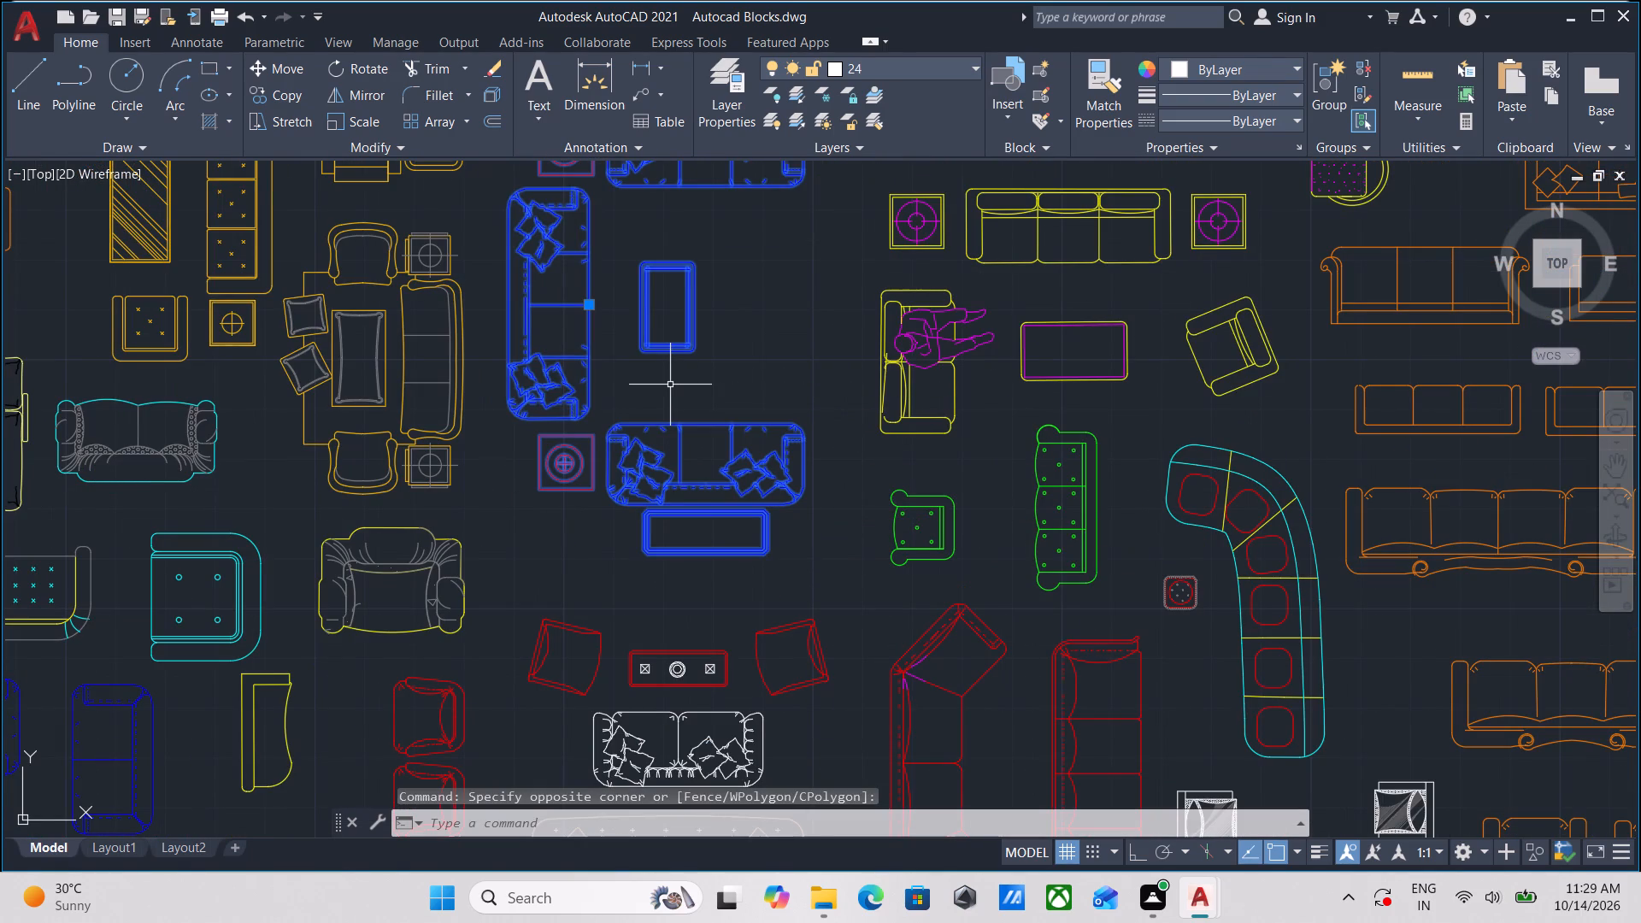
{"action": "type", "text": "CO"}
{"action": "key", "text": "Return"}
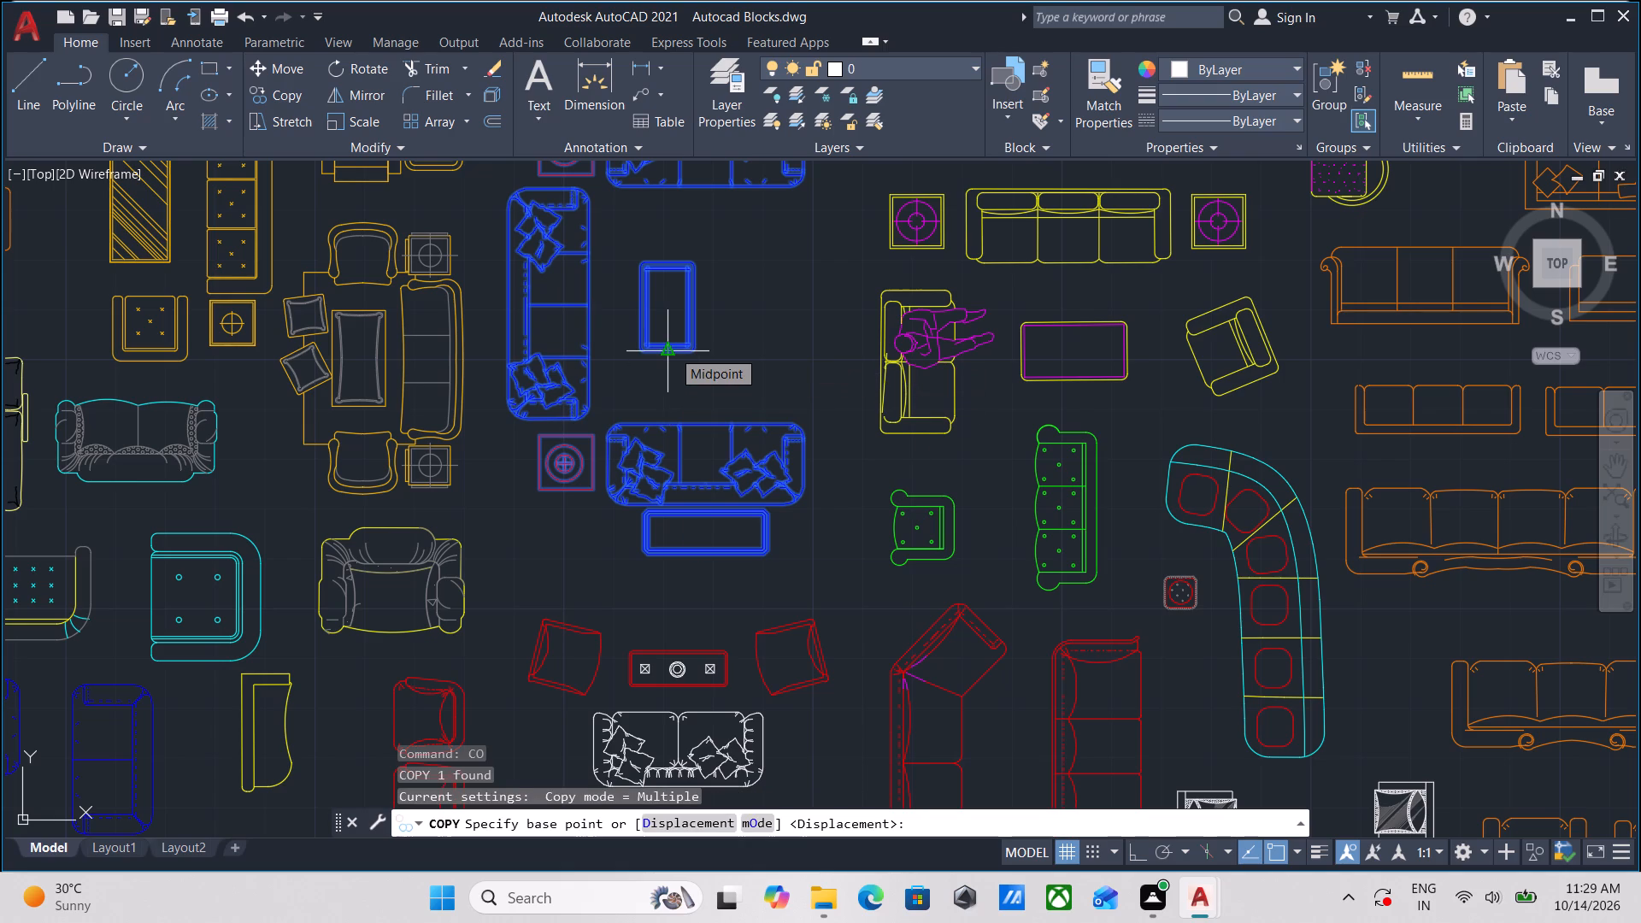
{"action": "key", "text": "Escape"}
Copy to the clipboard the blue block of three cushioned sofas around a coffee table with two red side tables.
{"action": "scroll", "coordinate": [672, 369], "scroll_direction": "down", "scroll_amount": 1}
{"action": "left_click", "coordinate": [760, 502]}
{"action": "left_click", "coordinate": [715, 418]}
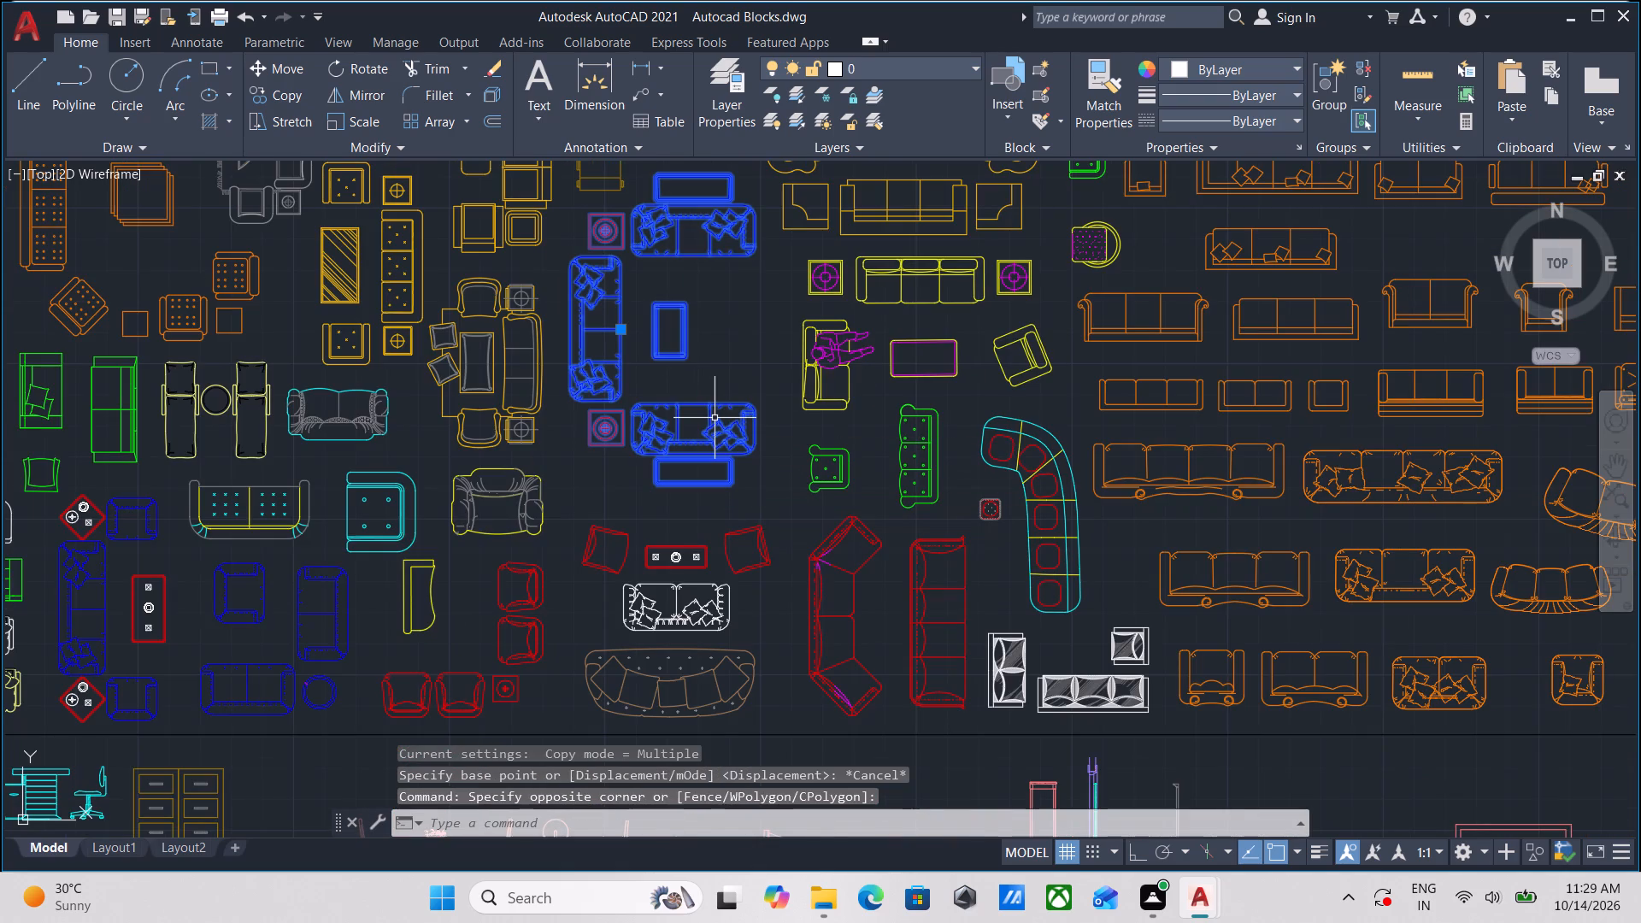
{"action": "key", "text": "ctrl+c"}
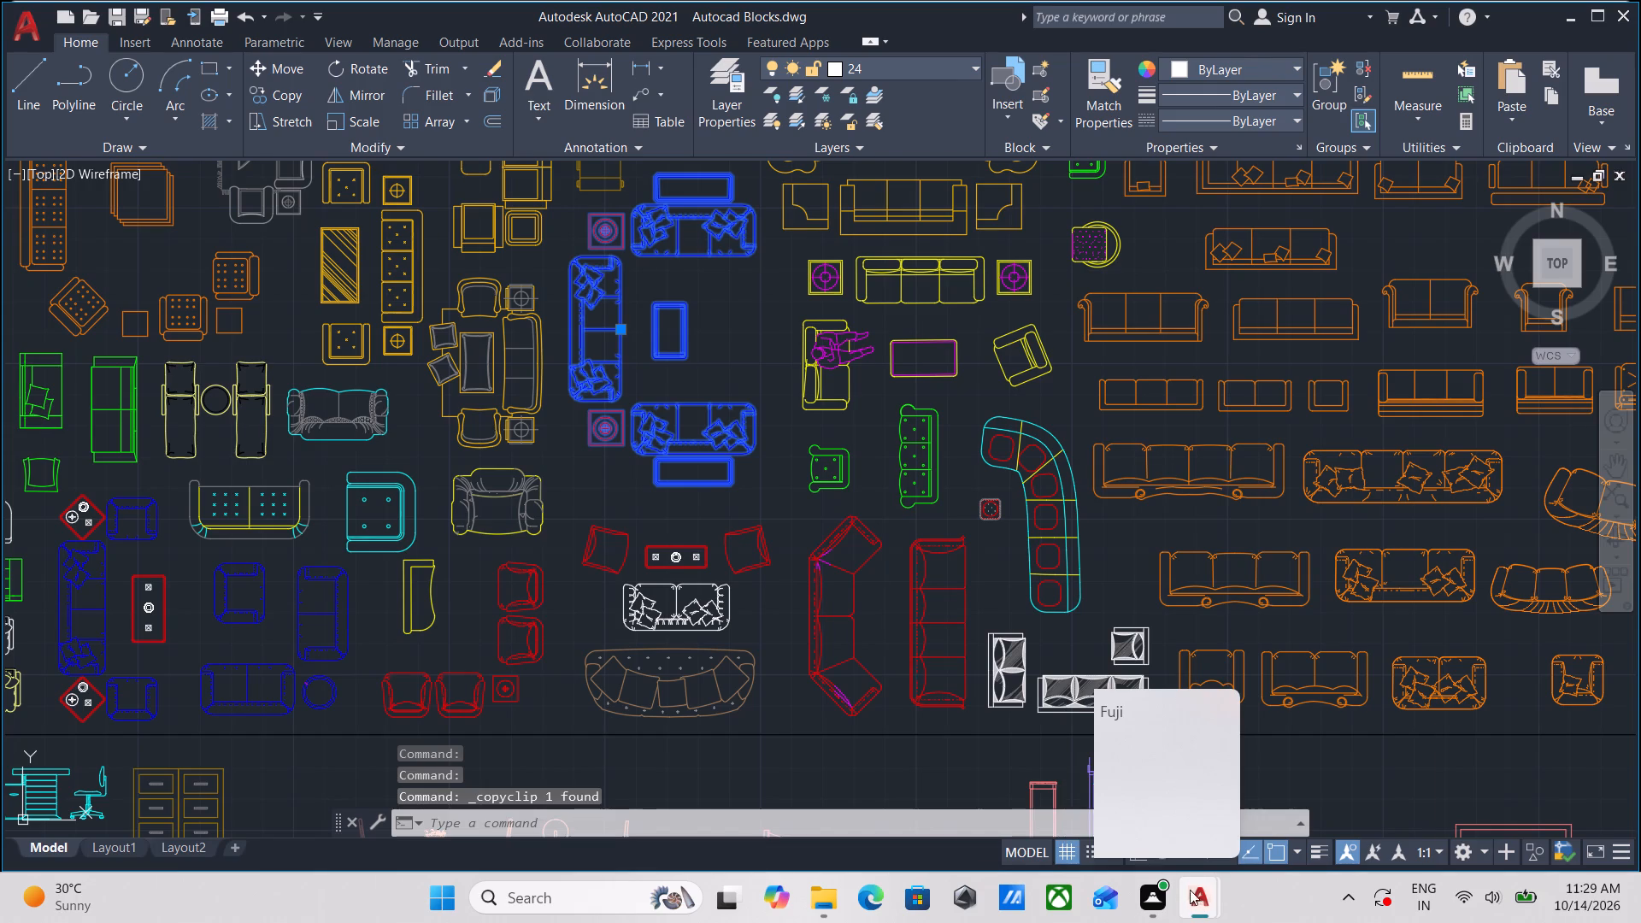
Switch to Drawing1 and paste the blue sofa set in the empty space west of the floor plan.
{"action": "left_click", "coordinate": [1091, 806]}
{"action": "scroll", "coordinate": [822, 479], "scroll_direction": "up", "scroll_amount": 3}
{"action": "scroll", "coordinate": [865, 460], "scroll_direction": "down", "scroll_amount": 2}
{"action": "middle_click_drag", "start_coordinate": [865, 459], "coordinate": [749, 602]}
{"action": "scroll", "coordinate": [573, 486], "scroll_direction": "down", "scroll_amount": 2}
{"action": "middle_click_drag", "start_coordinate": [573, 486], "coordinate": [925, 545]}
{"action": "scroll", "coordinate": [573, 506], "scroll_direction": "up", "scroll_amount": 2}
{"action": "middle_click_drag", "start_coordinate": [562, 476], "coordinate": [525, 622]}
{"action": "scroll", "coordinate": [585, 536], "scroll_direction": "up", "scroll_amount": 2}
{"action": "middle_click_drag", "start_coordinate": [596, 511], "coordinate": [609, 579]}
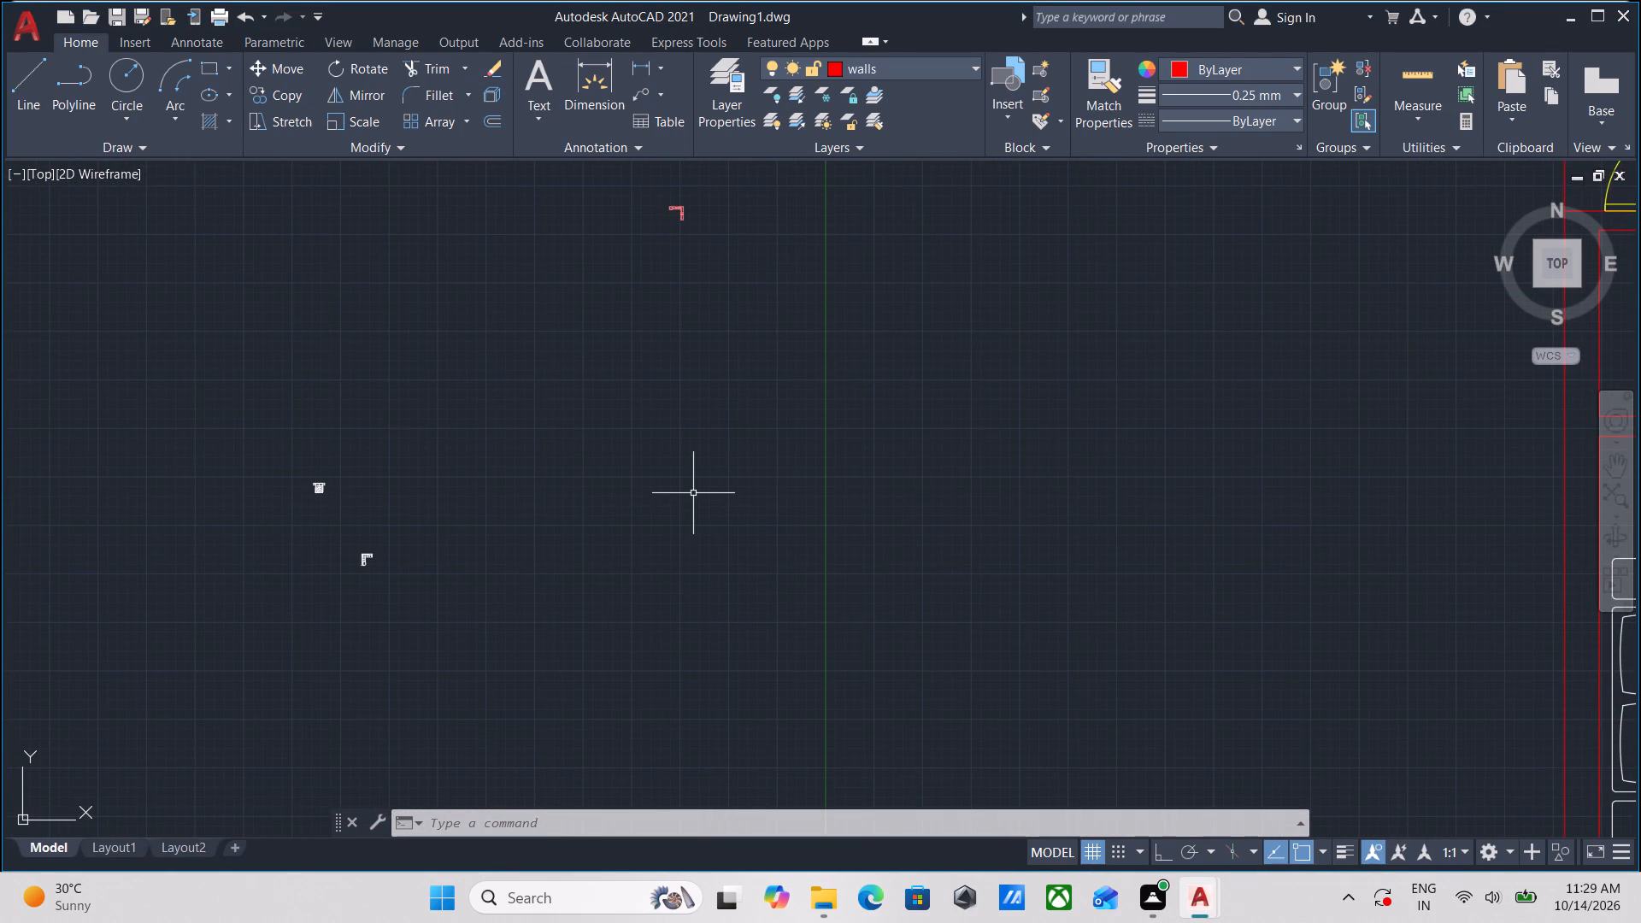
{"action": "key", "text": "ctrl+v"}
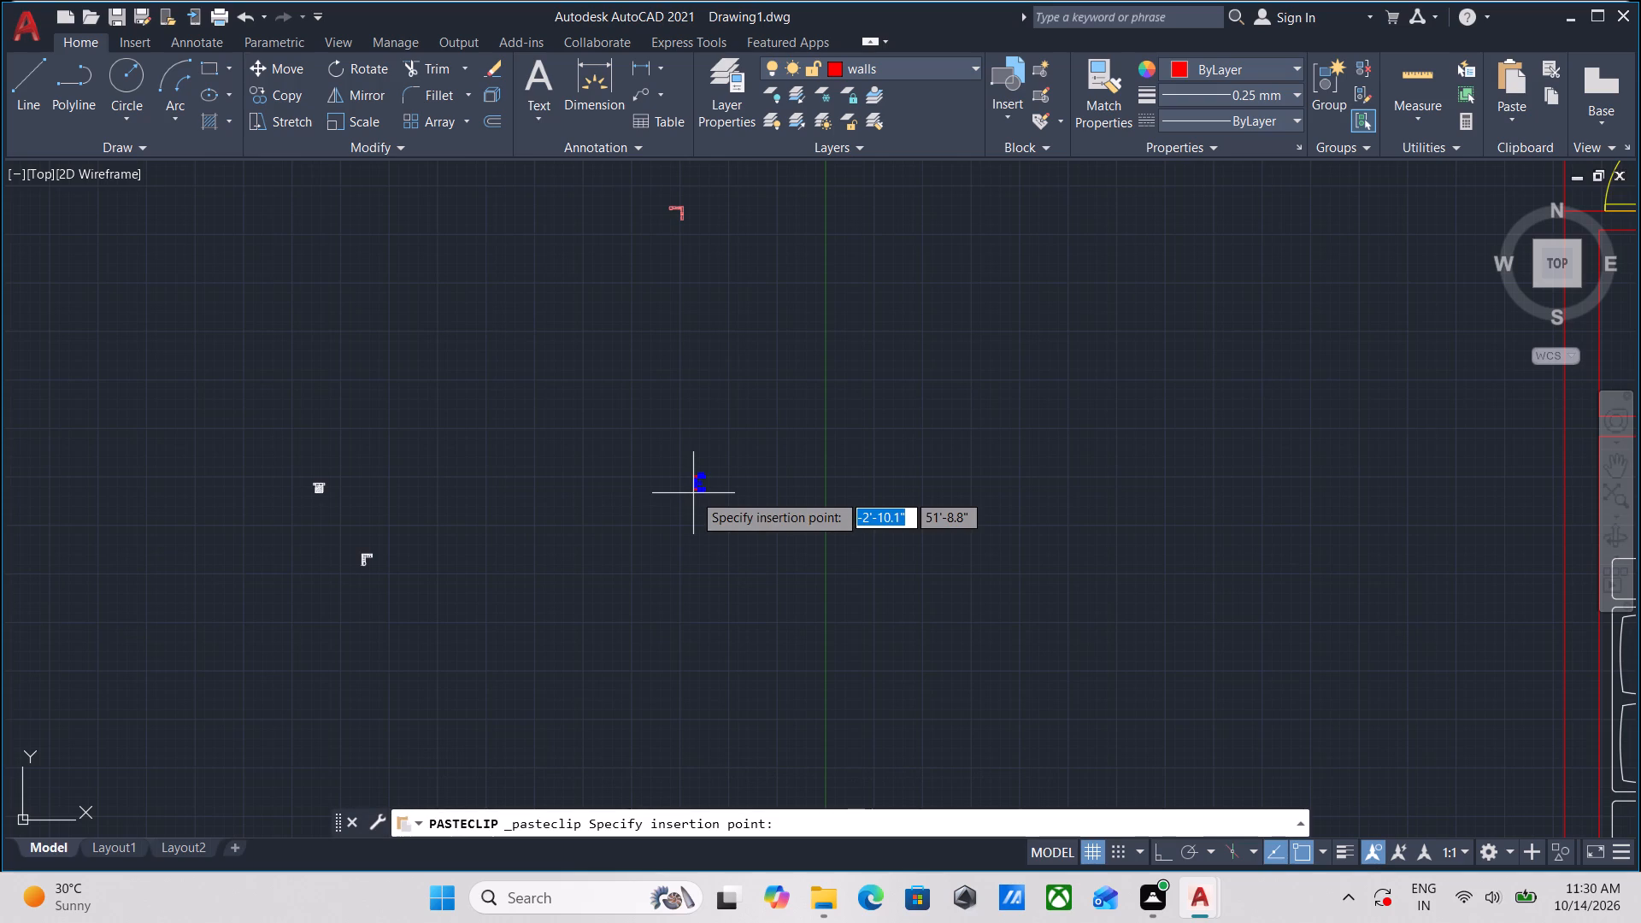
{"action": "scroll", "coordinate": [697, 487], "scroll_direction": "up", "scroll_amount": 6}
{"action": "left_click", "coordinate": [713, 438]}
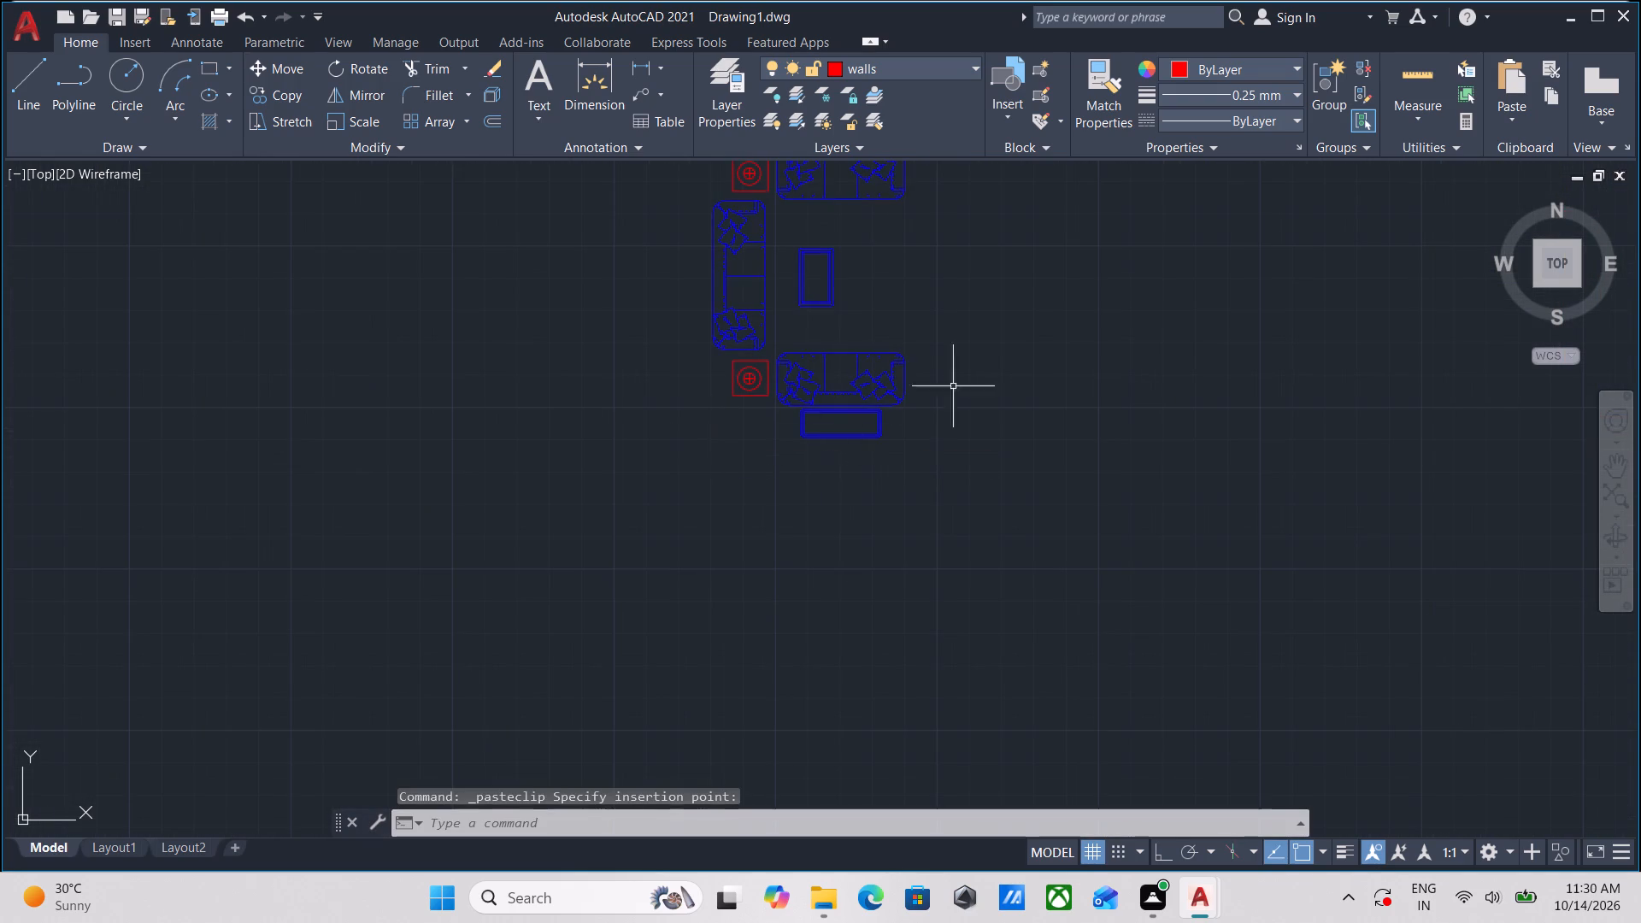
Rotate the pasted sofa set 90° counterclockwise about the corner of its upper red side table, with Ortho on.
{"action": "scroll", "coordinate": [983, 361], "scroll_direction": "down", "scroll_amount": 2}
{"action": "middle_click_drag", "start_coordinate": [962, 397], "coordinate": [870, 555]}
{"action": "scroll", "coordinate": [870, 555], "scroll_direction": "up", "scroll_amount": 1}
{"action": "left_click_drag", "start_coordinate": [911, 505], "coordinate": [854, 504]}
{"action": "left_click", "coordinate": [700, 454]}
{"action": "scroll", "coordinate": [854, 480], "scroll_direction": "up", "scroll_amount": 2}
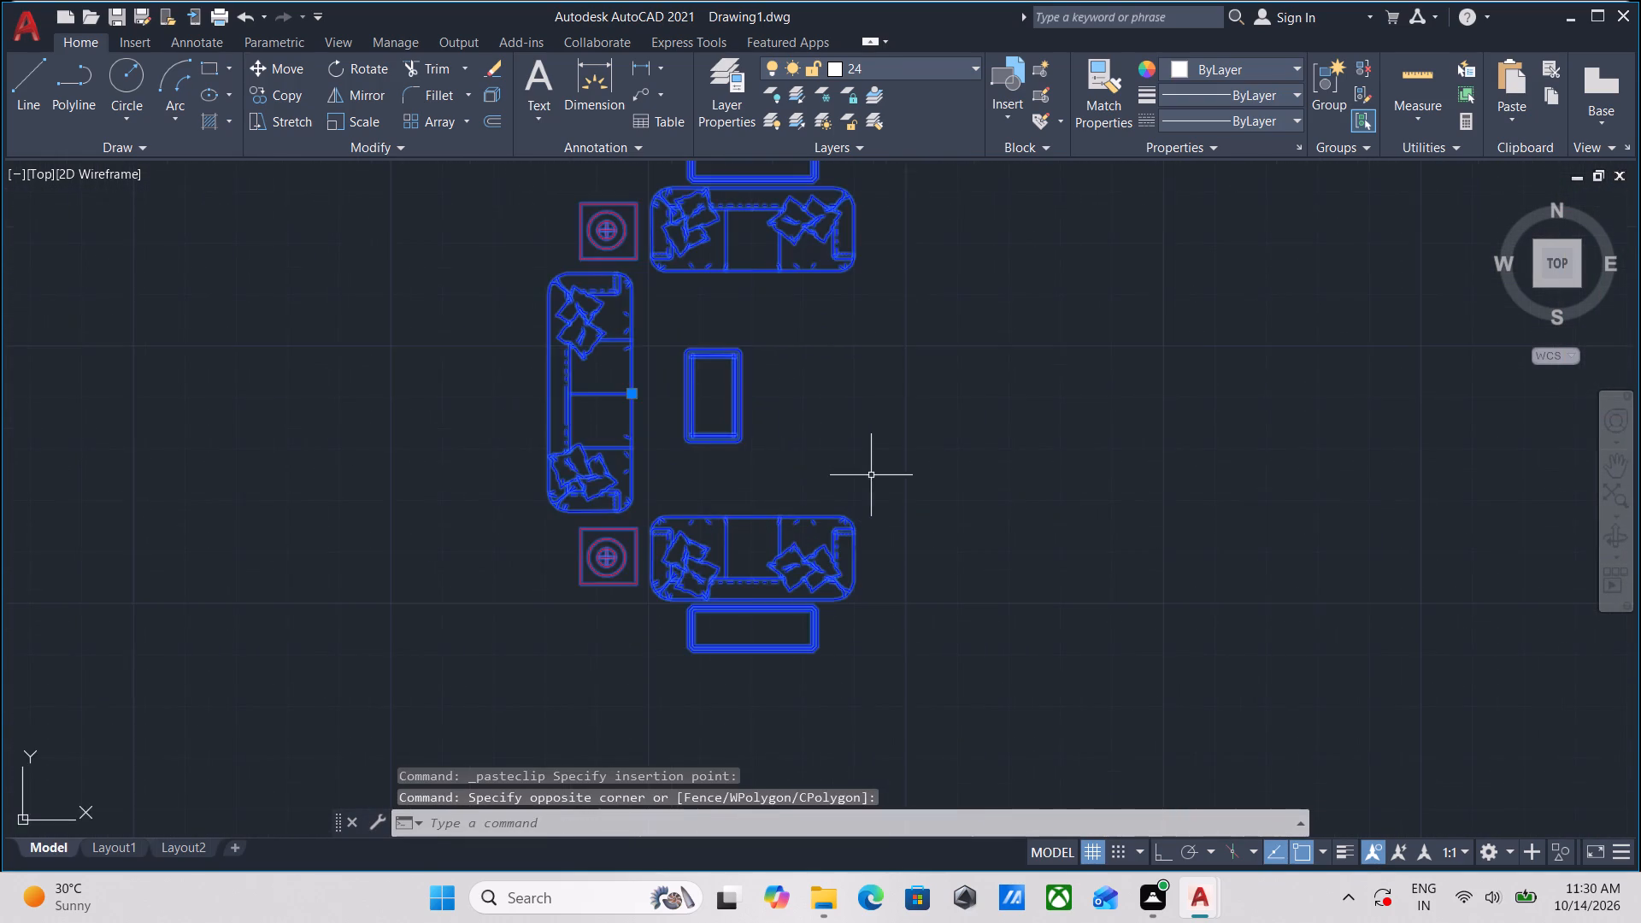
{"action": "scroll", "coordinate": [871, 475], "scroll_direction": "down", "scroll_amount": 1}
{"action": "middle_click_drag", "start_coordinate": [871, 475], "coordinate": [642, 553]}
{"action": "scroll", "coordinate": [661, 538], "scroll_direction": "down", "scroll_amount": 2}
{"action": "middle_click_drag", "start_coordinate": [672, 536], "coordinate": [291, 541]}
{"action": "scroll", "coordinate": [357, 515], "scroll_direction": "down", "scroll_amount": 4}
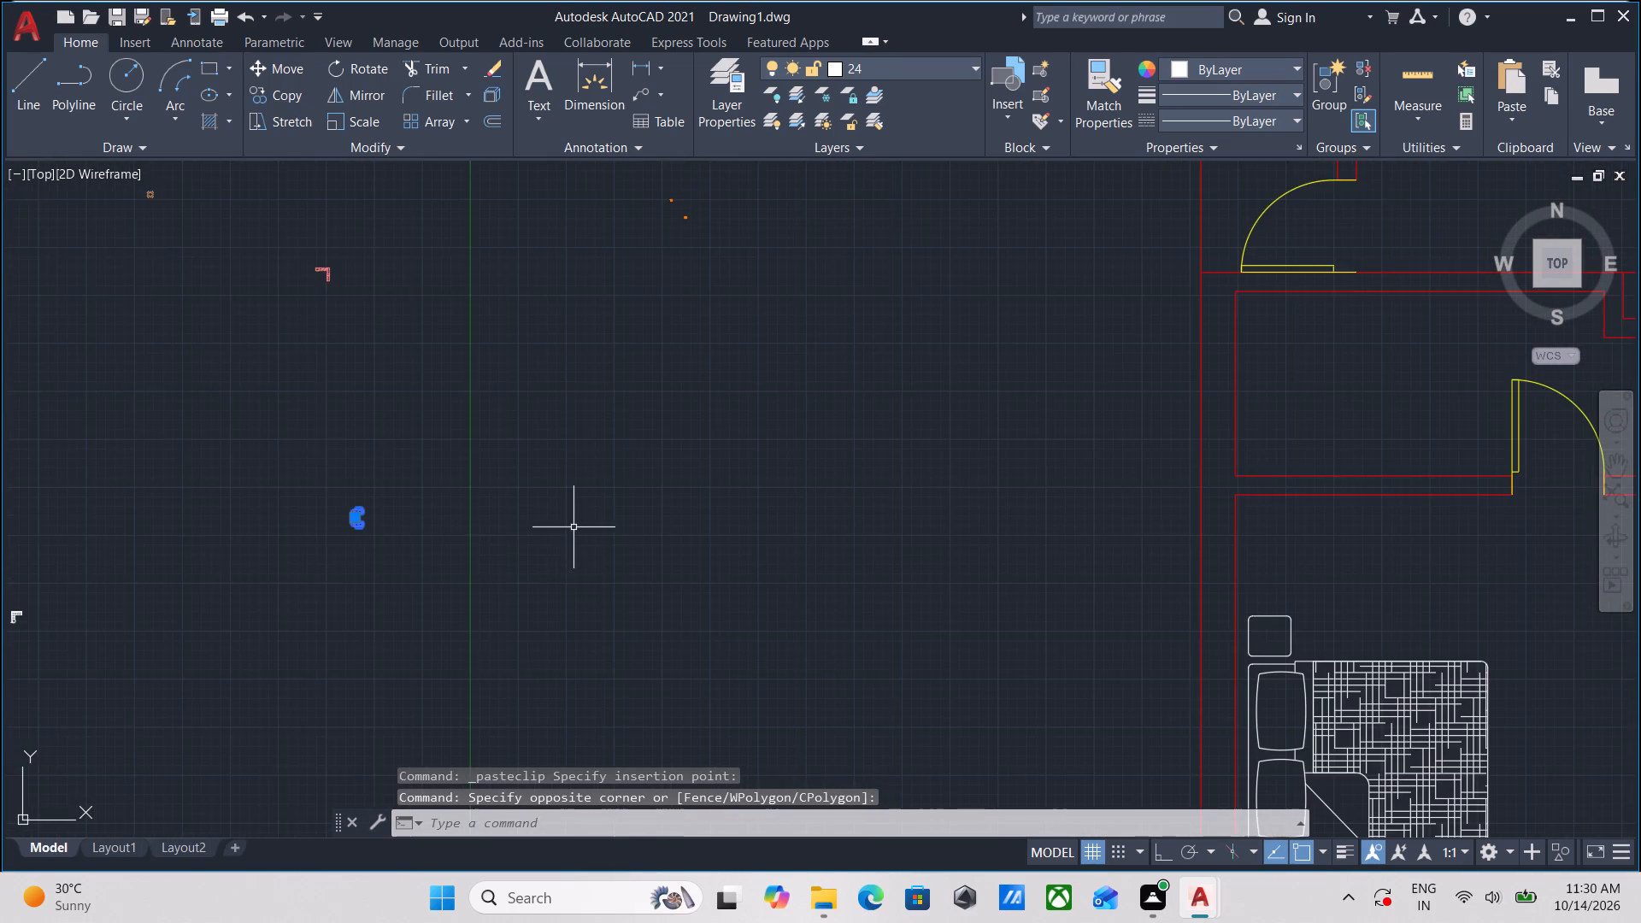
{"action": "middle_click_drag", "start_coordinate": [573, 527], "coordinate": [460, 433]}
{"action": "scroll", "coordinate": [184, 491], "scroll_direction": "up", "scroll_amount": 3}
{"action": "middle_click_drag", "start_coordinate": [231, 447], "coordinate": [279, 726]}
{"action": "middle_click_drag", "start_coordinate": [355, 553], "coordinate": [348, 597]}
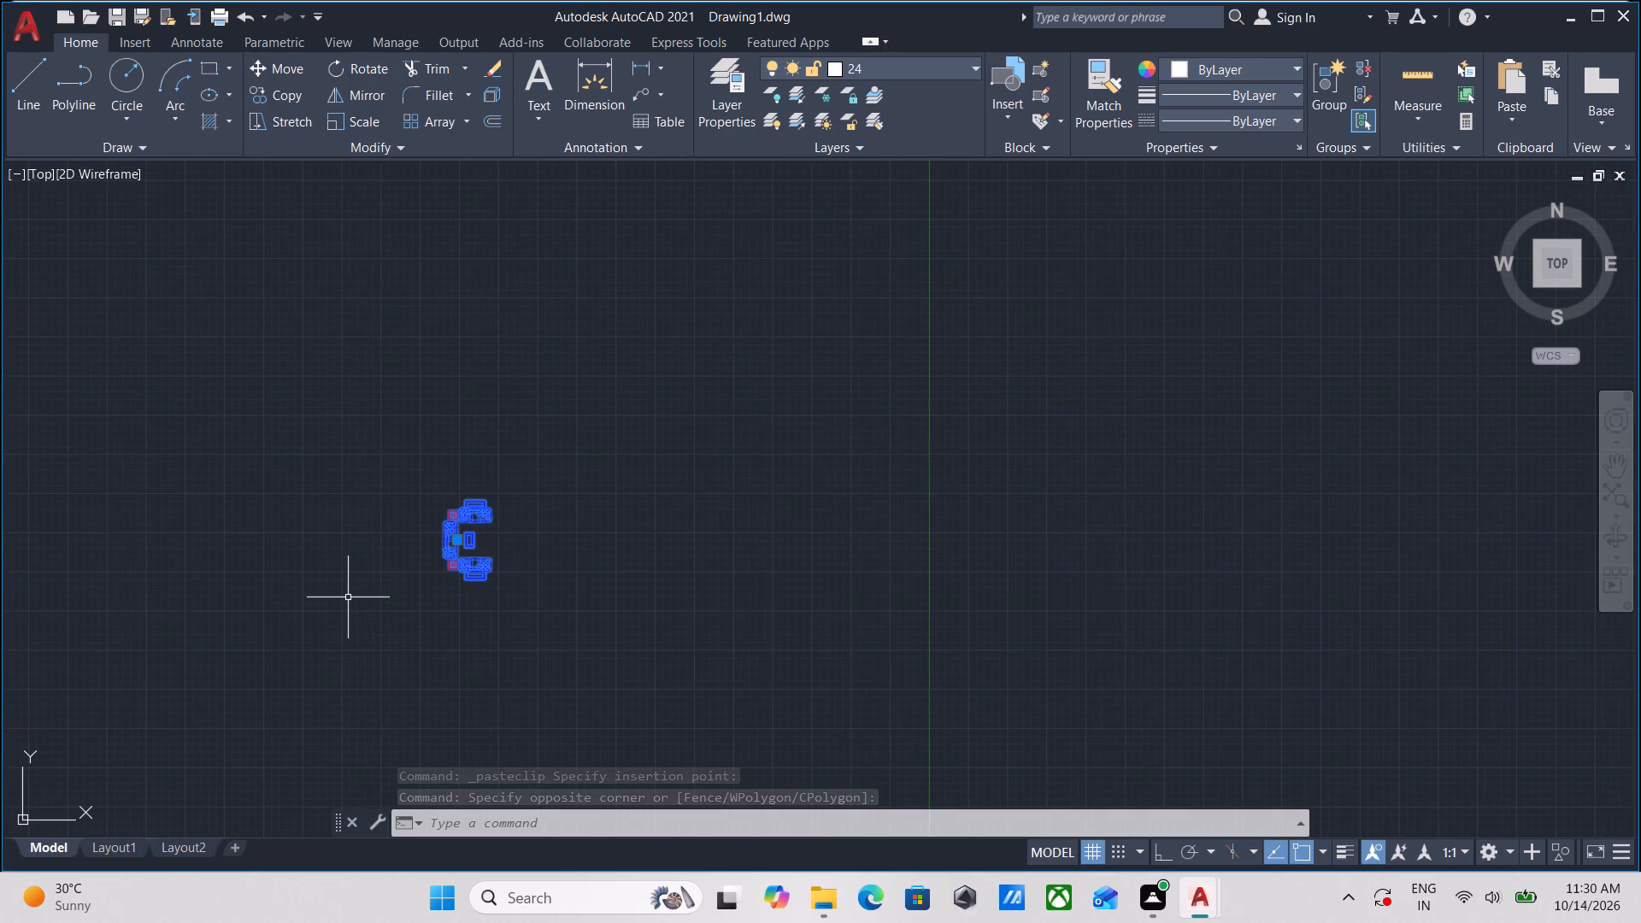
{"action": "type", "text": "RO"}
{"action": "key", "text": "Return"}
{"action": "scroll", "coordinate": [432, 500], "scroll_direction": "up", "scroll_amount": 3}
{"action": "scroll", "coordinate": [515, 541], "scroll_direction": "up", "scroll_amount": 3}
{"action": "scroll", "coordinate": [479, 616], "scroll_direction": "down", "scroll_amount": 1}
{"action": "middle_click_drag", "start_coordinate": [479, 606], "coordinate": [504, 491]}
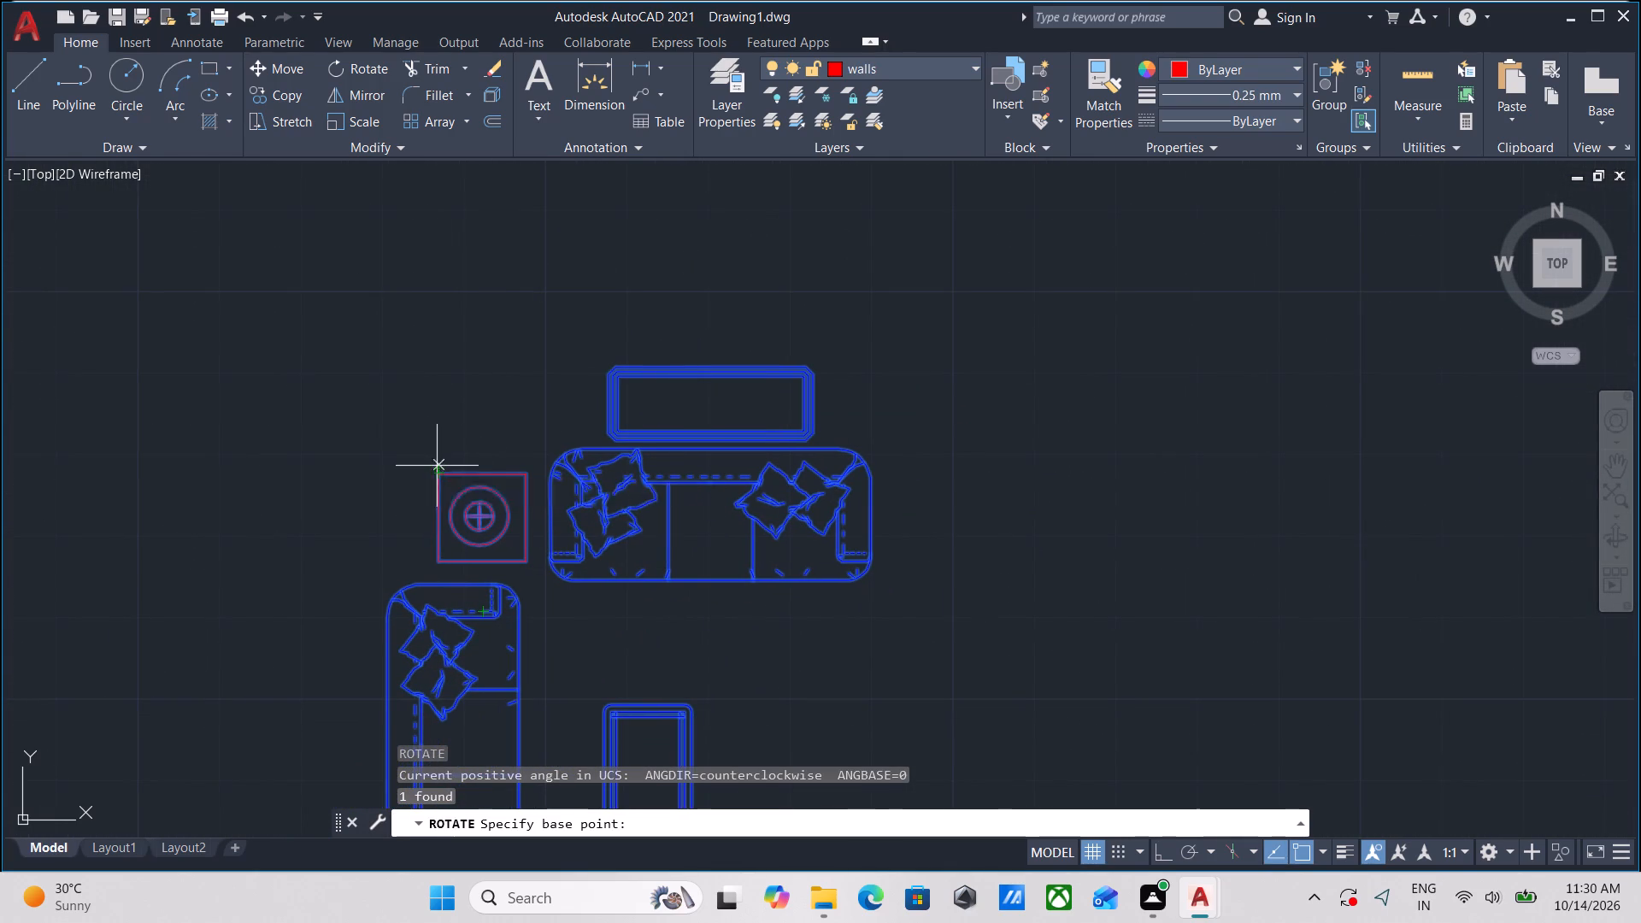
{"action": "left_click", "coordinate": [441, 478]}
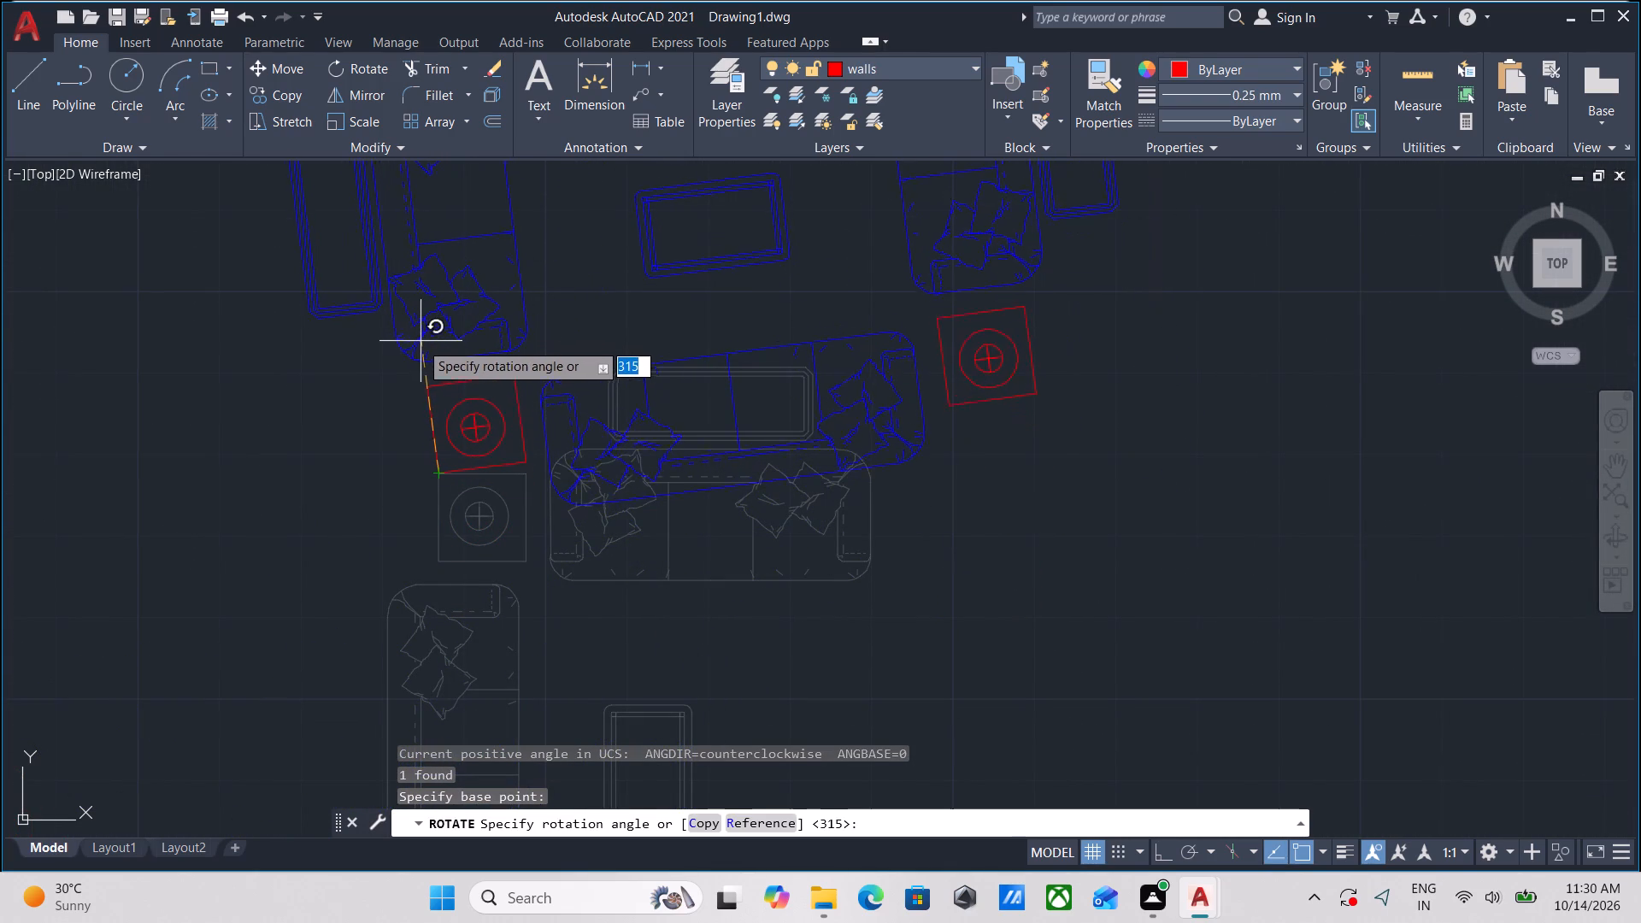
{"action": "key", "text": "F8"}
{"action": "scroll", "coordinate": [454, 305], "scroll_direction": "down", "scroll_amount": 2}
{"action": "middle_click_drag", "start_coordinate": [454, 305], "coordinate": [432, 514]}
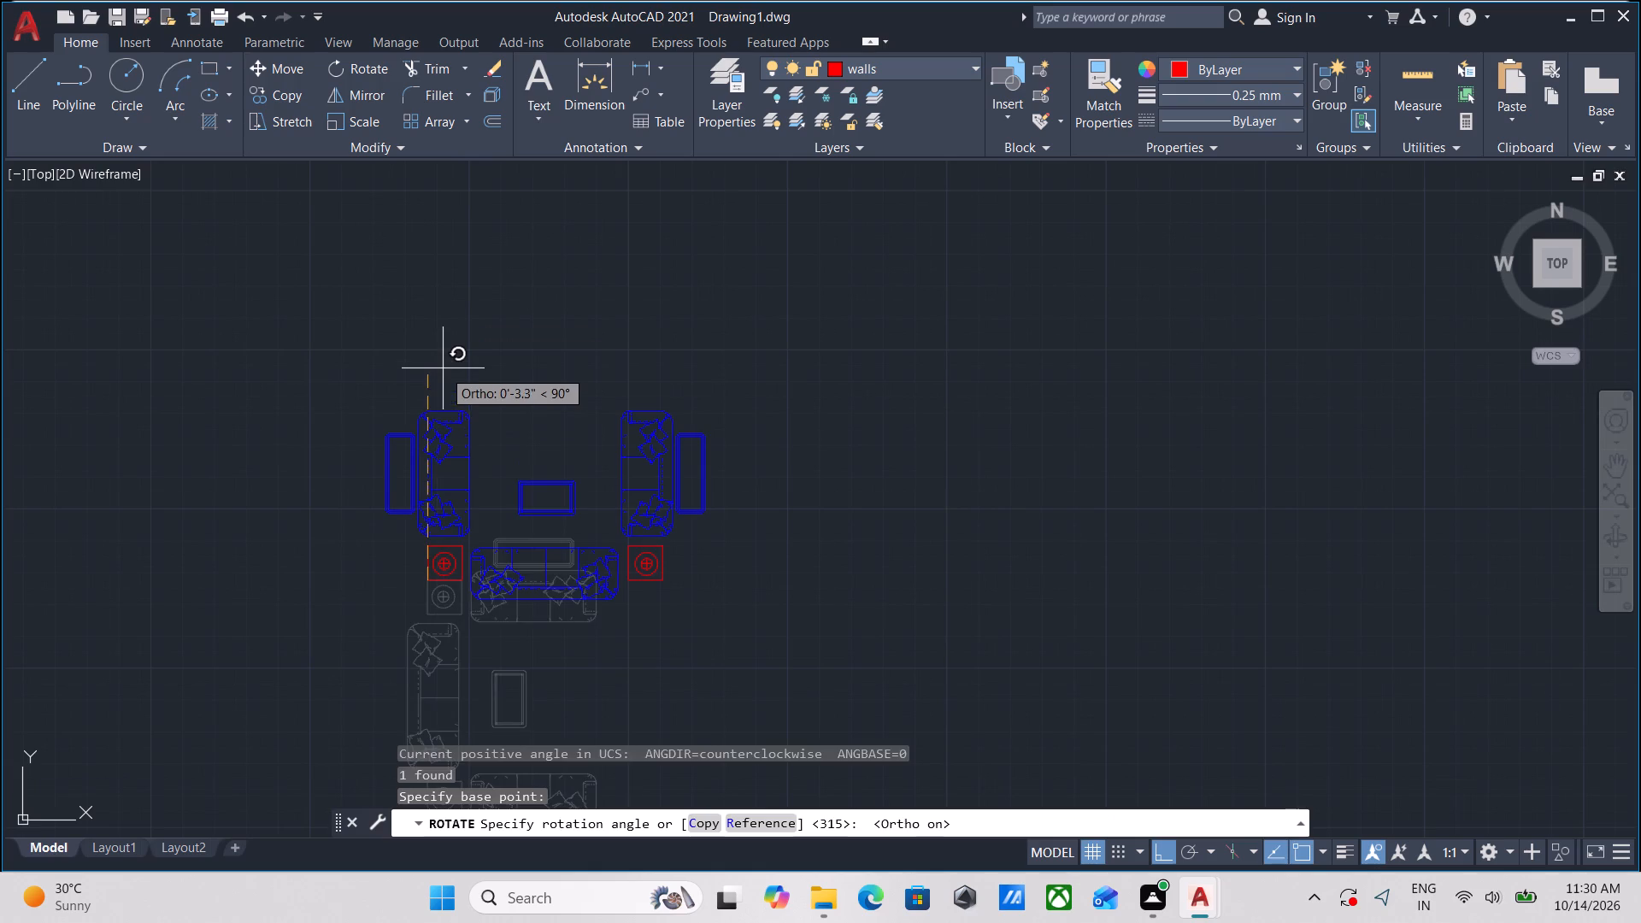
{"action": "left_click", "coordinate": [443, 368]}
Copy the rotated sofa set a short distance straight down, overlapping the original outside the plan.
{"action": "scroll", "coordinate": [573, 550], "scroll_direction": "up", "scroll_amount": 1}
{"action": "middle_click_drag", "start_coordinate": [573, 550], "coordinate": [596, 471]}
{"action": "left_click_drag", "start_coordinate": [765, 622], "coordinate": [675, 533]}
{"action": "left_click", "coordinate": [508, 409]}
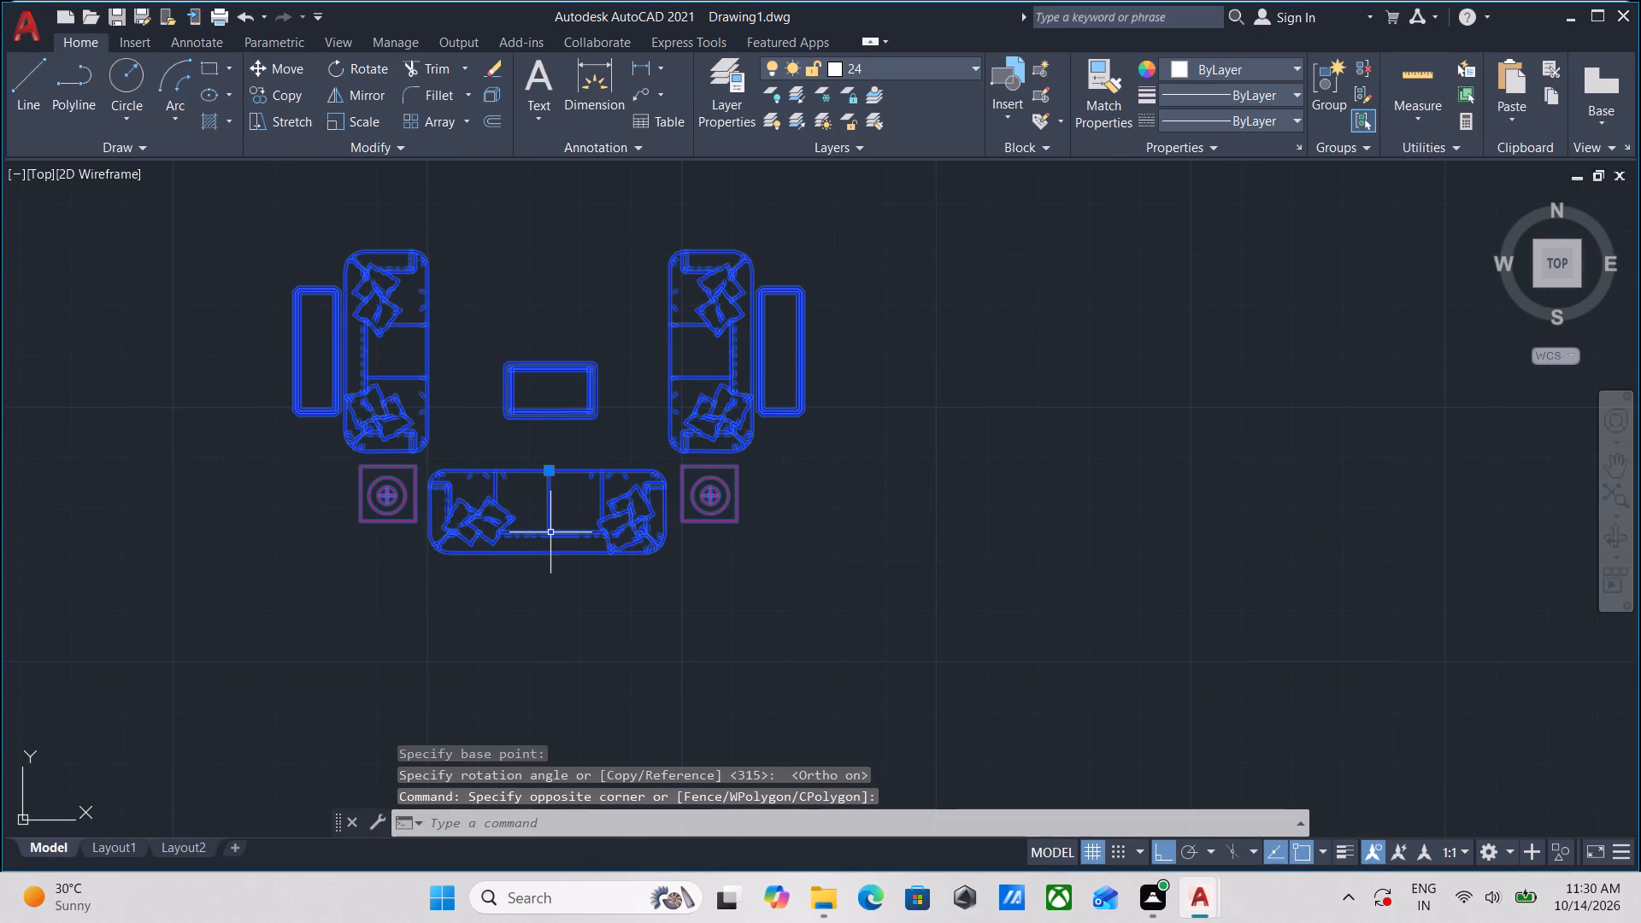
{"action": "type", "text": "CO"}
{"action": "key", "text": "Return"}
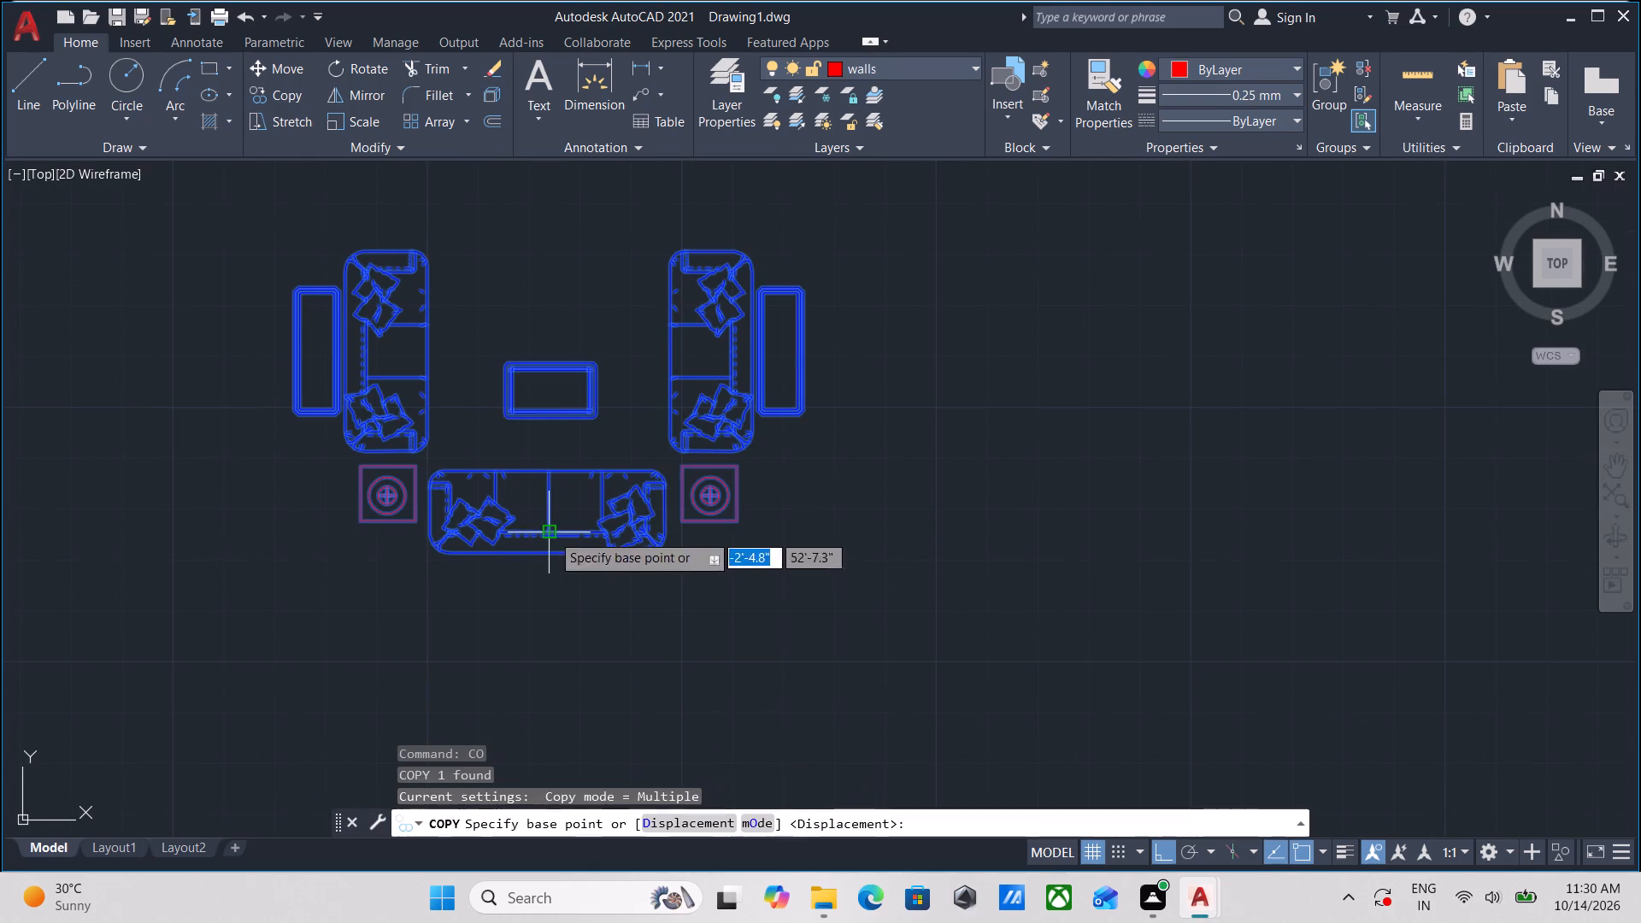
{"action": "left_click", "coordinate": [563, 556]}
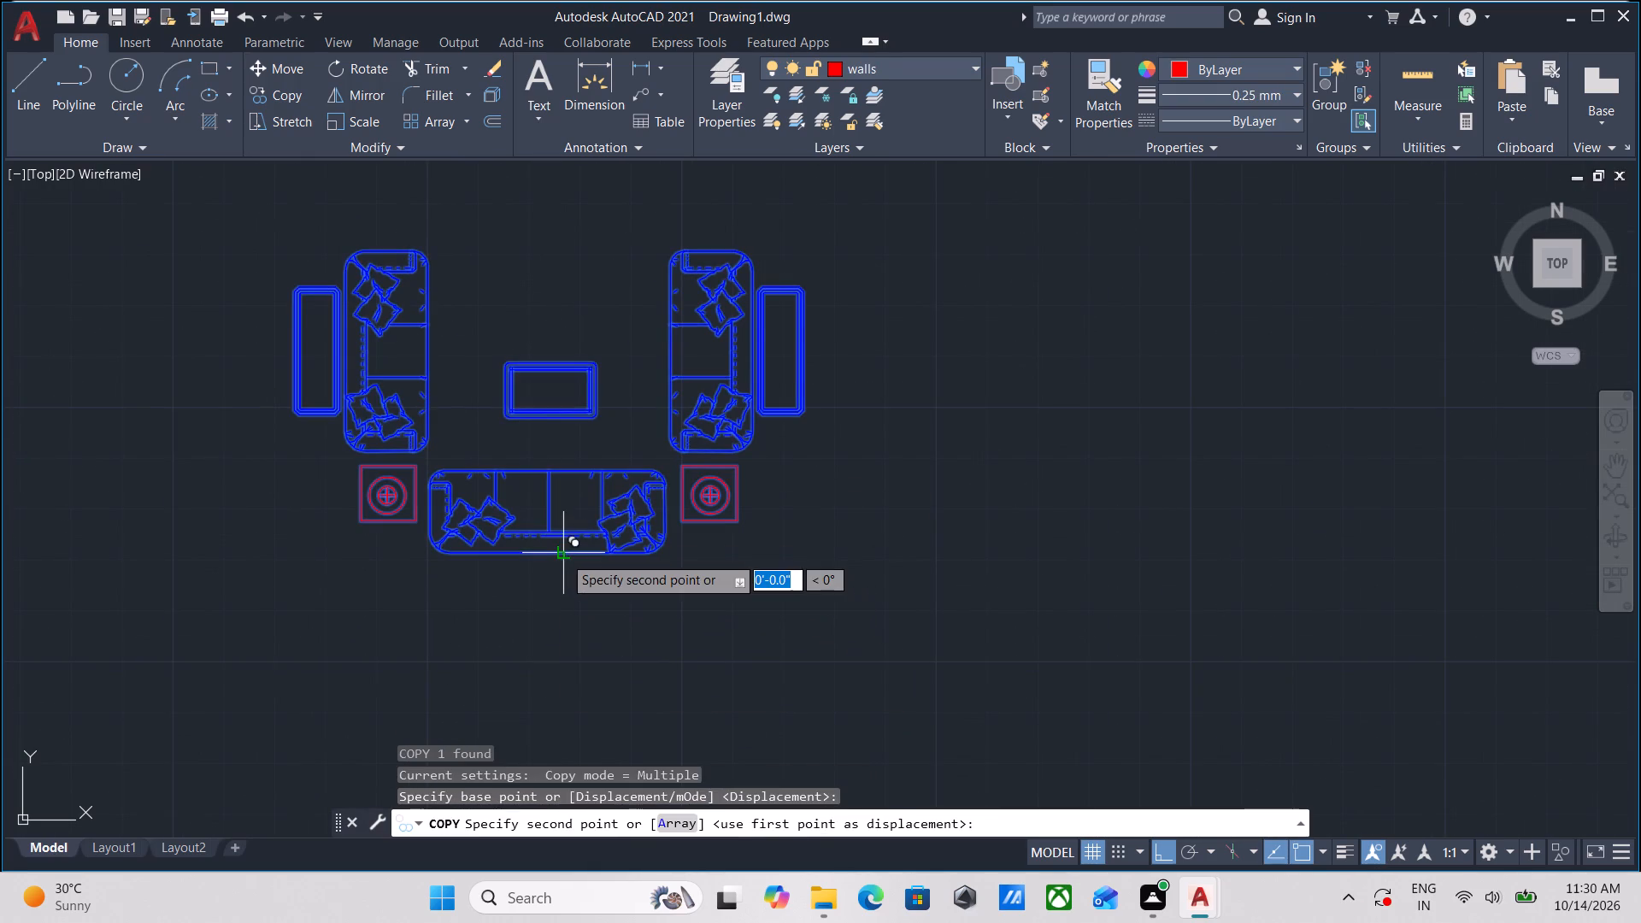
{"action": "left_click_drag", "start_coordinate": [615, 658], "coordinate": [663, 655]}
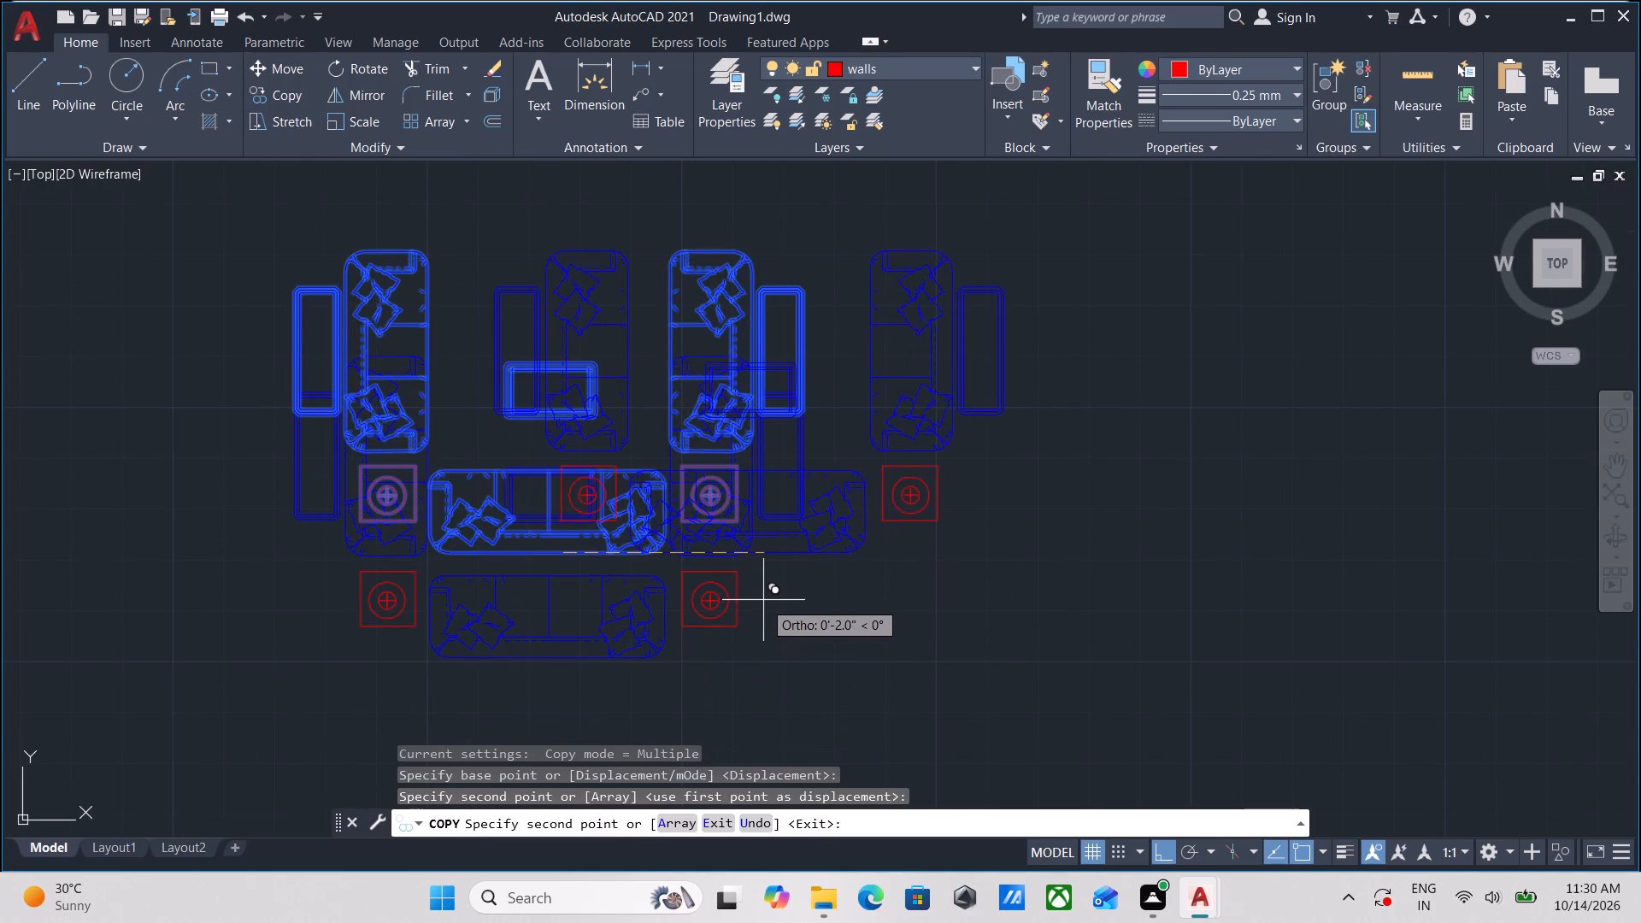
{"action": "key", "text": "F8"}
{"action": "scroll", "coordinate": [836, 547], "scroll_direction": "down", "scroll_amount": 4}
{"action": "middle_click_drag", "start_coordinate": [1054, 503], "coordinate": [954, 532]}
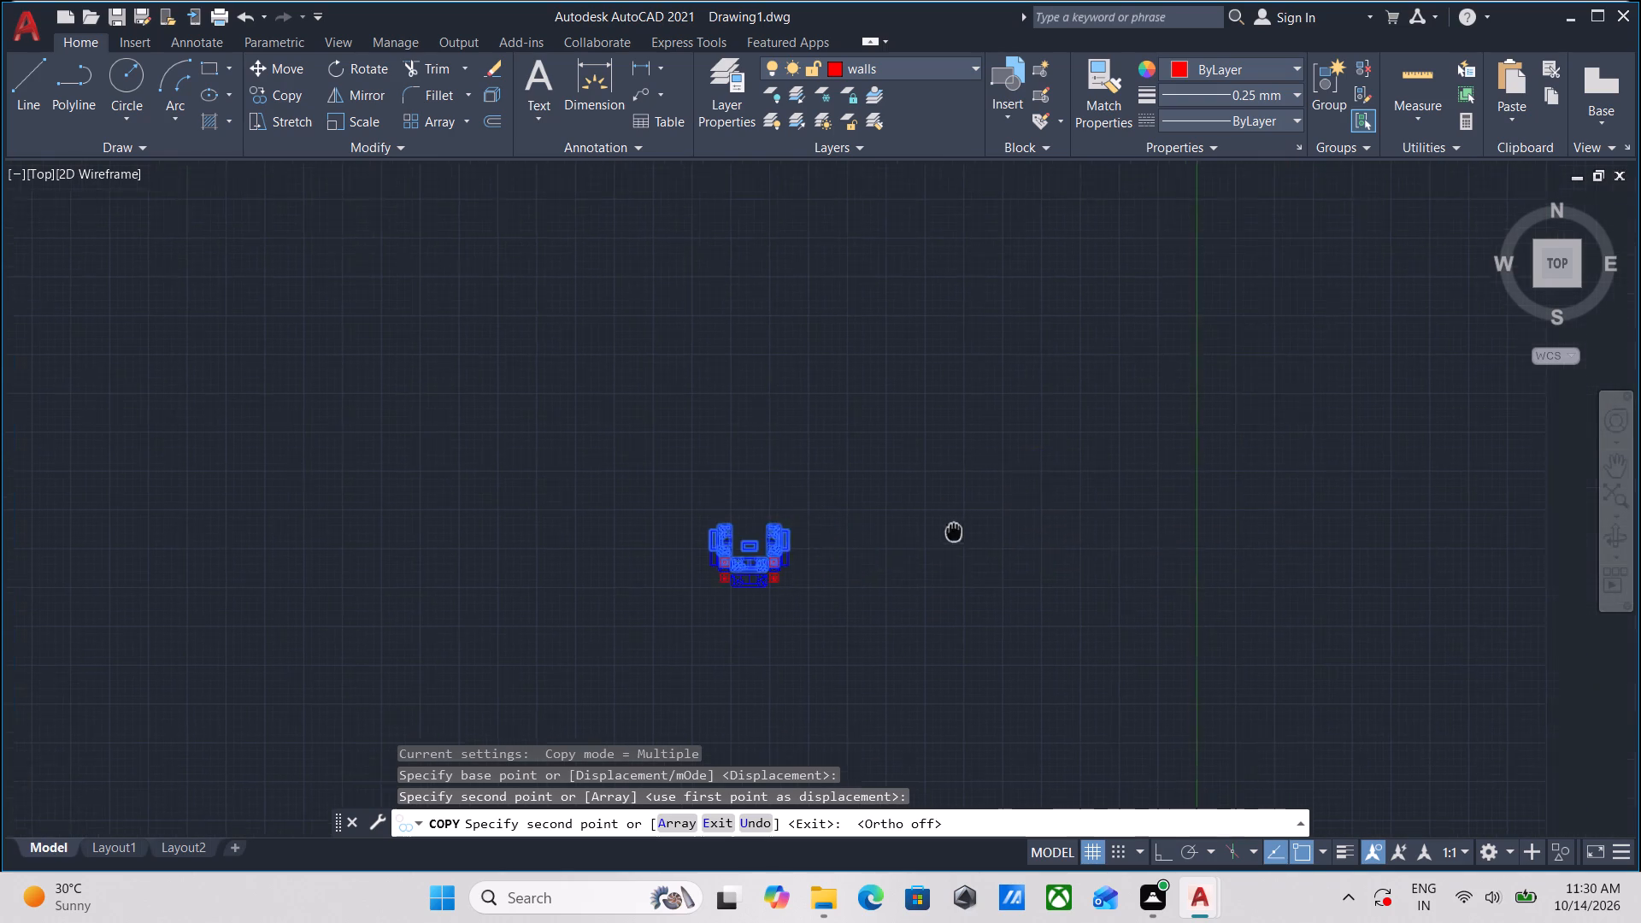
{"action": "scroll", "coordinate": [773, 548], "scroll_direction": "up", "scroll_amount": 3}
{"action": "key", "text": "Escape"}
Copy the upper rotated sofa set from outside the plan into the upper apartment's hall, above the bottom wall near the entrance door.
{"action": "scroll", "coordinate": [706, 538], "scroll_direction": "down", "scroll_amount": 2}
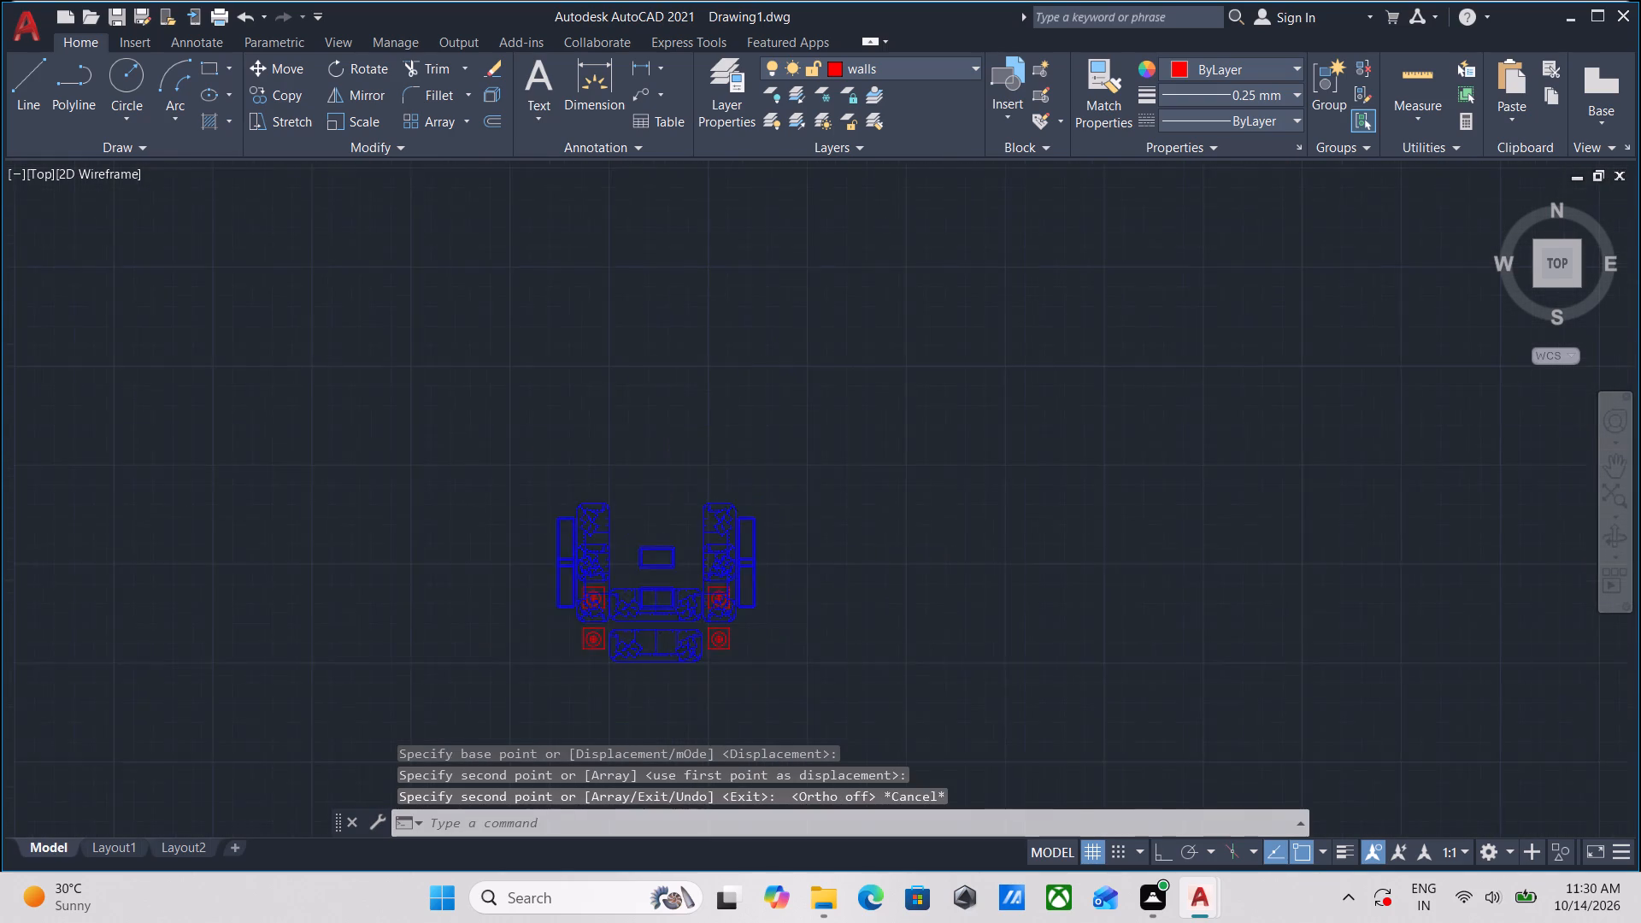
{"action": "middle_click", "coordinate": [725, 507]}
{"action": "scroll", "coordinate": [731, 514], "scroll_direction": "up", "scroll_amount": 3}
{"action": "left_click_drag", "start_coordinate": [755, 453], "coordinate": [727, 471]}
{"action": "left_click", "coordinate": [650, 523]}
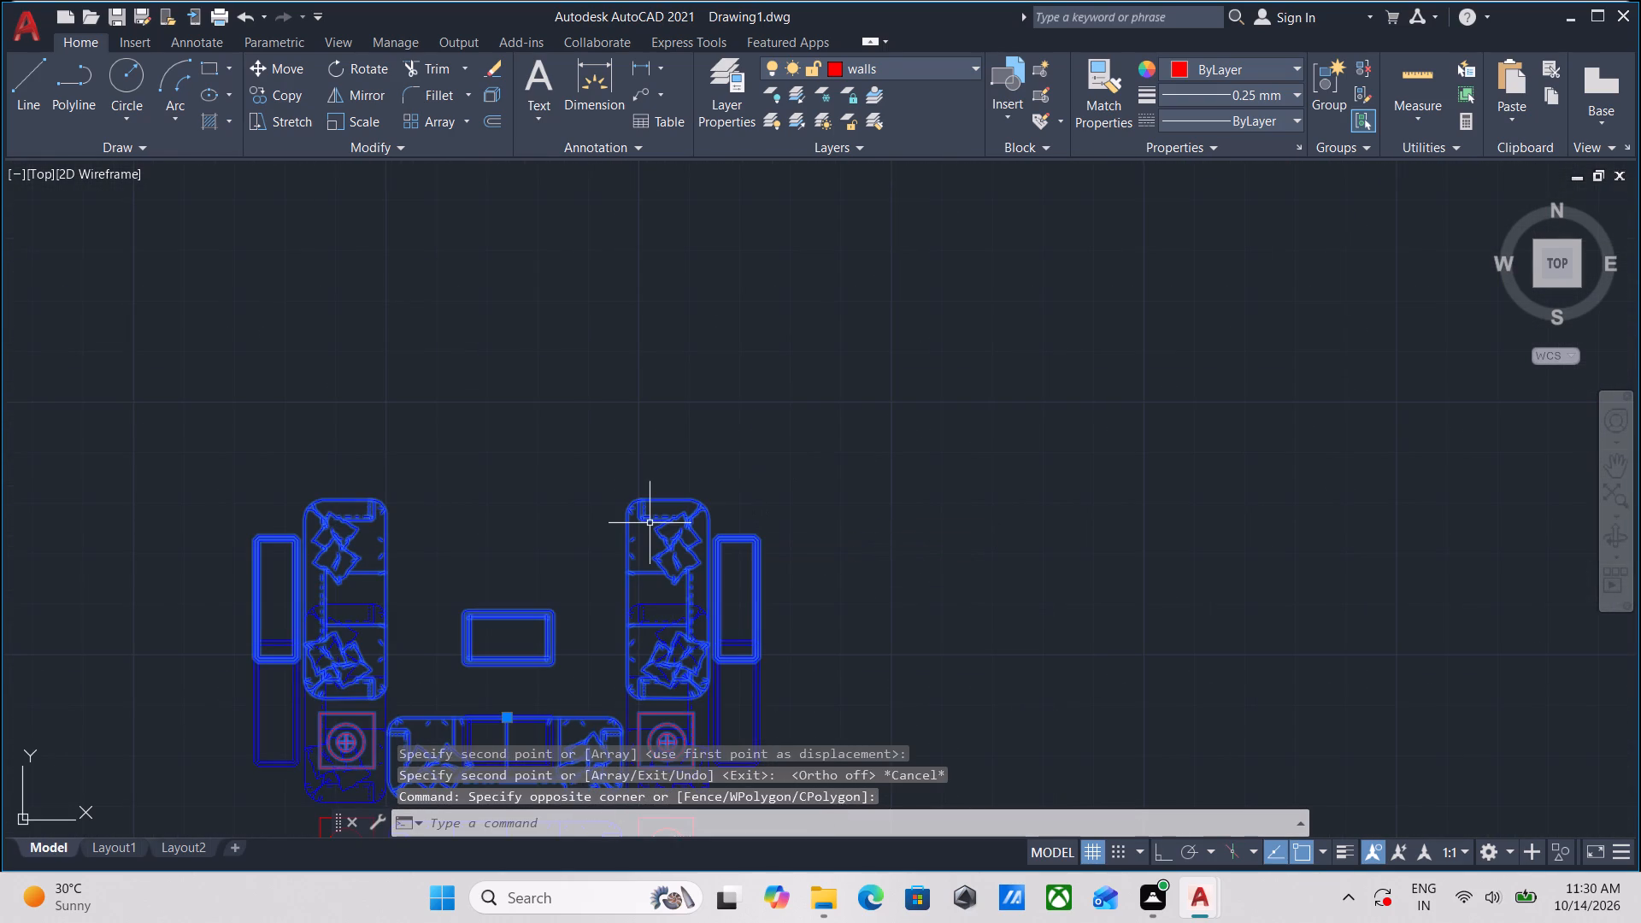
{"action": "type", "text": "CO"}
{"action": "key", "text": "Return"}
{"action": "middle_click_drag", "start_coordinate": [597, 700], "coordinate": [649, 620]}
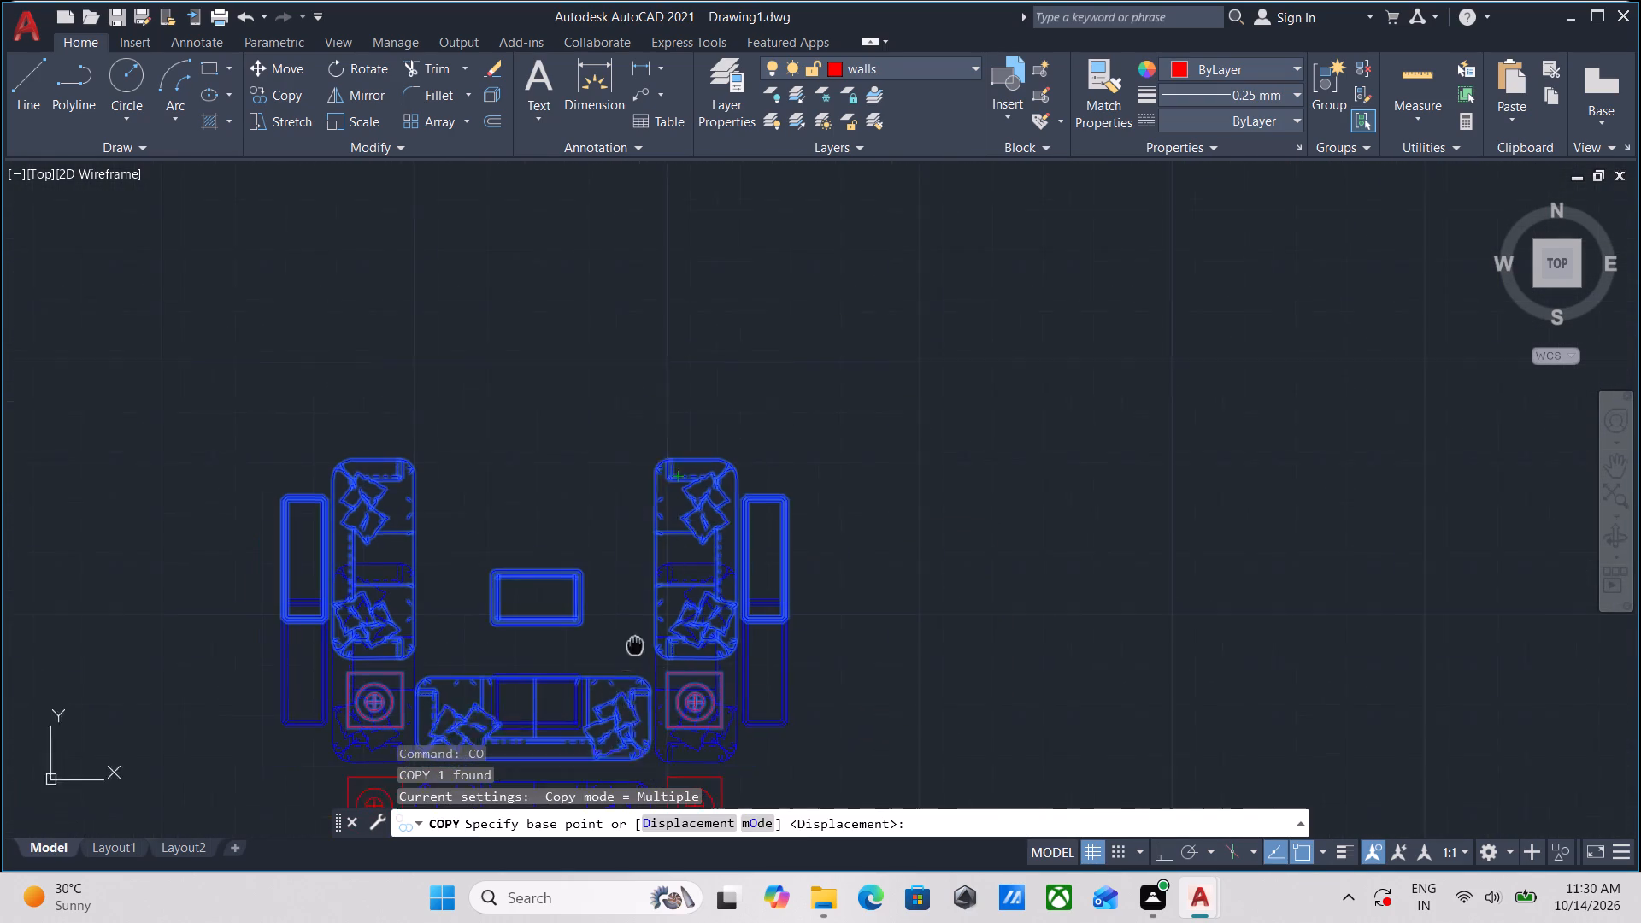
{"action": "middle_click_drag", "start_coordinate": [649, 620], "coordinate": [701, 521]}
{"action": "left_click", "coordinate": [608, 618]}
{"action": "scroll", "coordinate": [1062, 393], "scroll_direction": "down", "scroll_amount": 1}
{"action": "middle_click_drag", "start_coordinate": [1032, 398], "coordinate": [482, 473]}
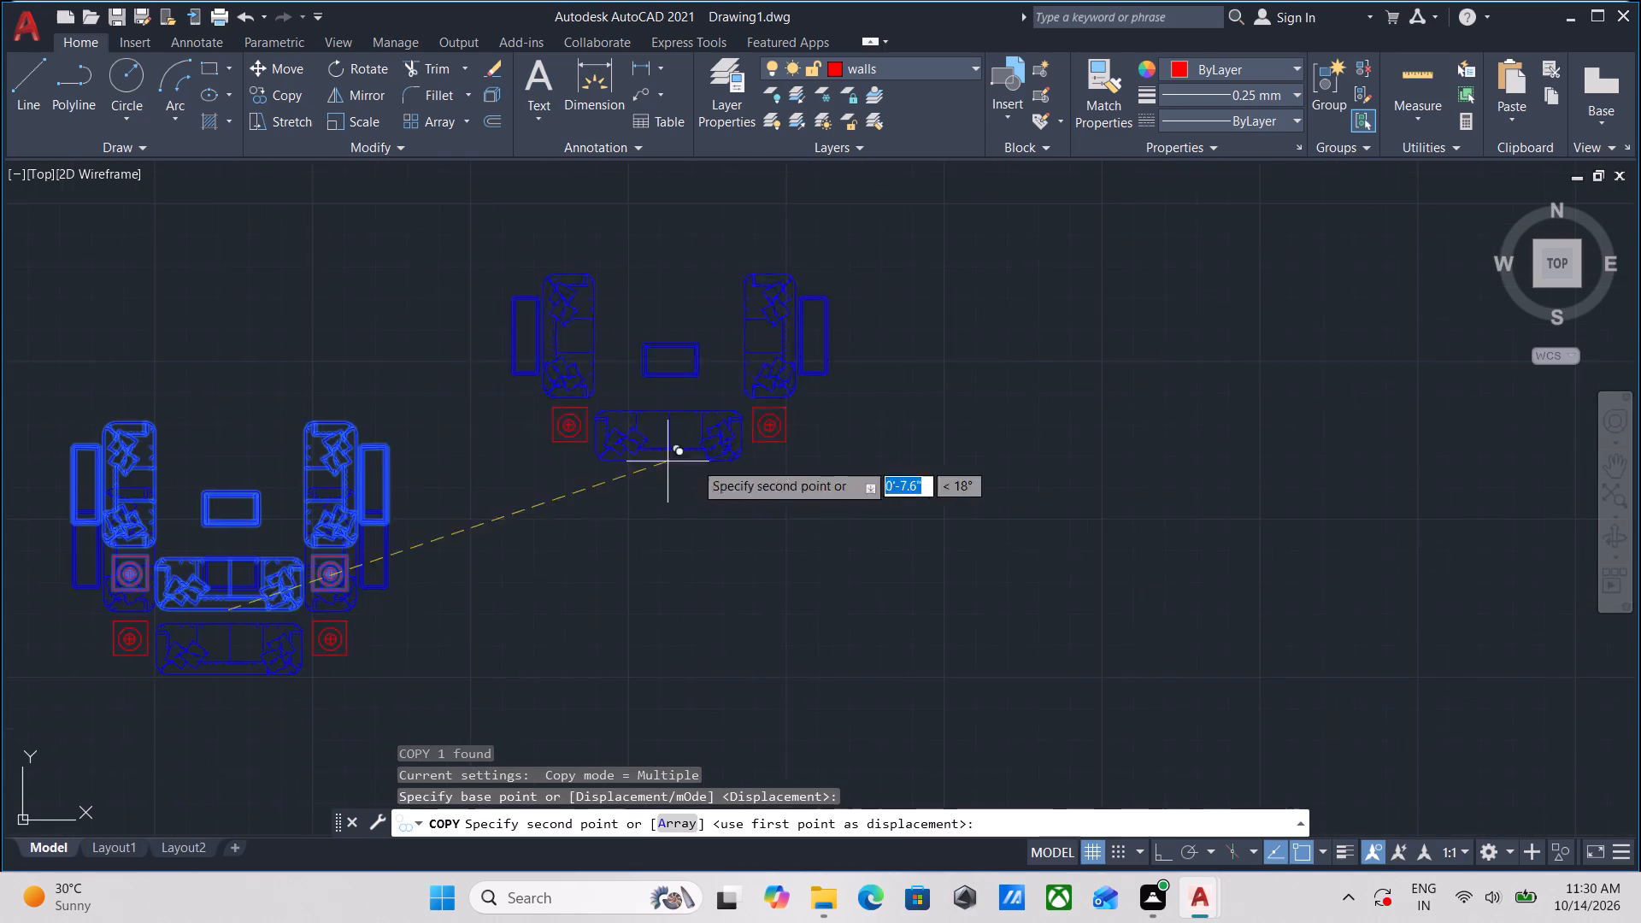
{"action": "scroll", "coordinate": [731, 461], "scroll_direction": "down", "scroll_amount": 4}
{"action": "middle_click_drag", "start_coordinate": [733, 462], "coordinate": [285, 532]}
{"action": "scroll", "coordinate": [645, 485], "scroll_direction": "down", "scroll_amount": 2}
{"action": "middle_click_drag", "start_coordinate": [645, 485], "coordinate": [262, 527]}
{"action": "scroll", "coordinate": [564, 467], "scroll_direction": "down", "scroll_amount": 1}
{"action": "middle_click_drag", "start_coordinate": [564, 467], "coordinate": [256, 544]}
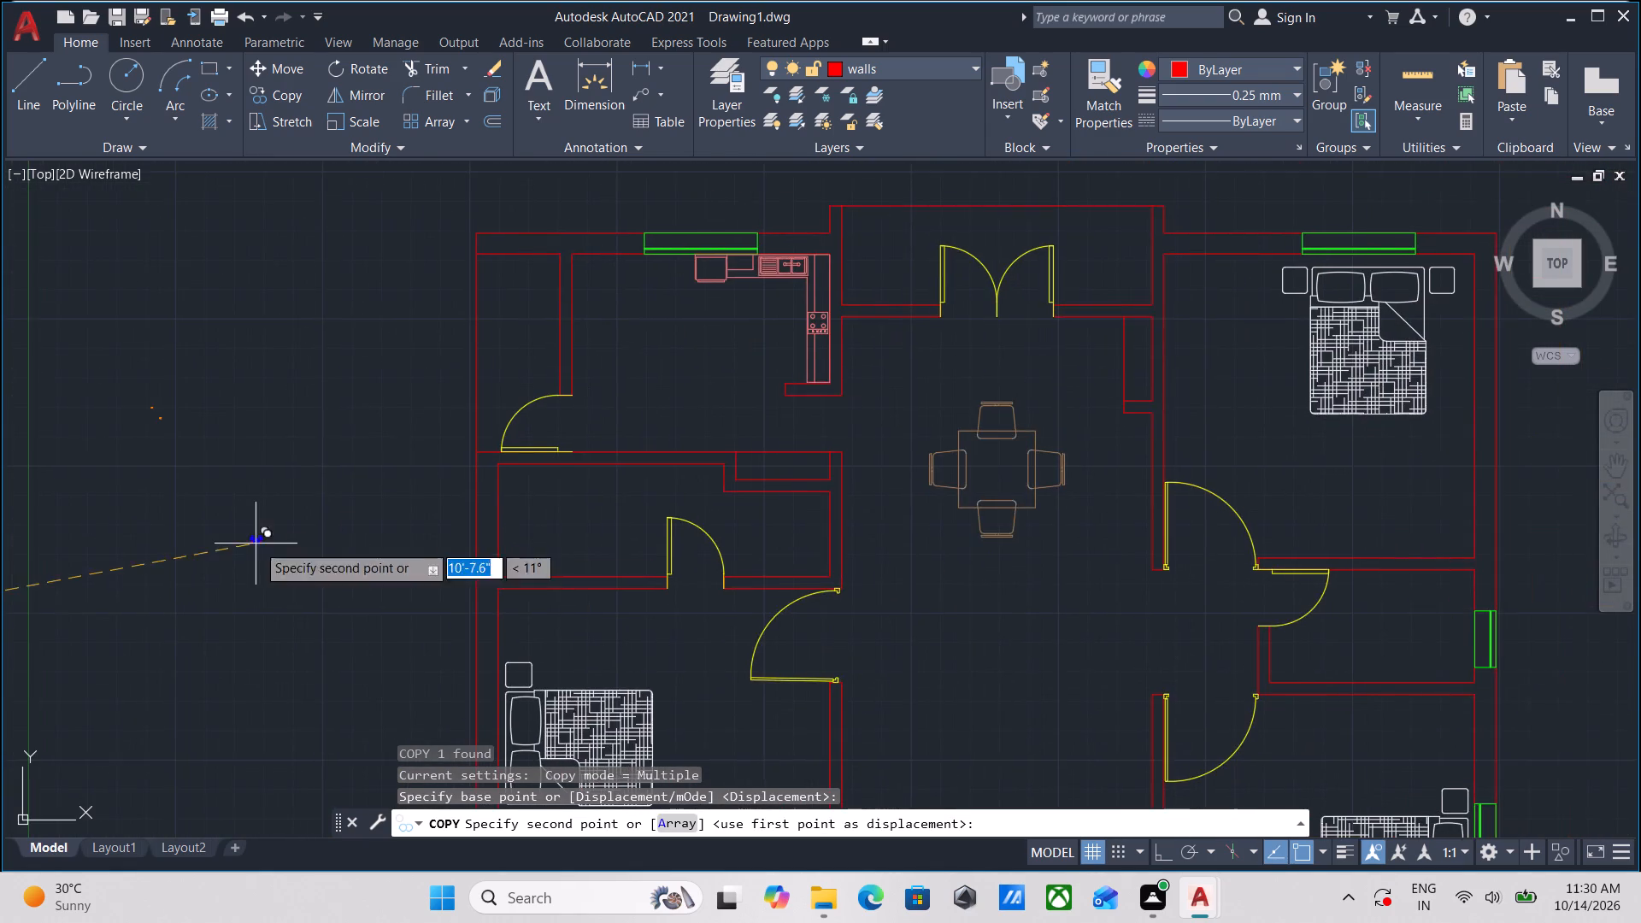
{"action": "middle_click_drag", "start_coordinate": [844, 640], "coordinate": [751, 370]}
{"action": "scroll", "coordinate": [919, 563], "scroll_direction": "up", "scroll_amount": 6}
{"action": "scroll", "coordinate": [934, 534], "scroll_direction": "down", "scroll_amount": 6}
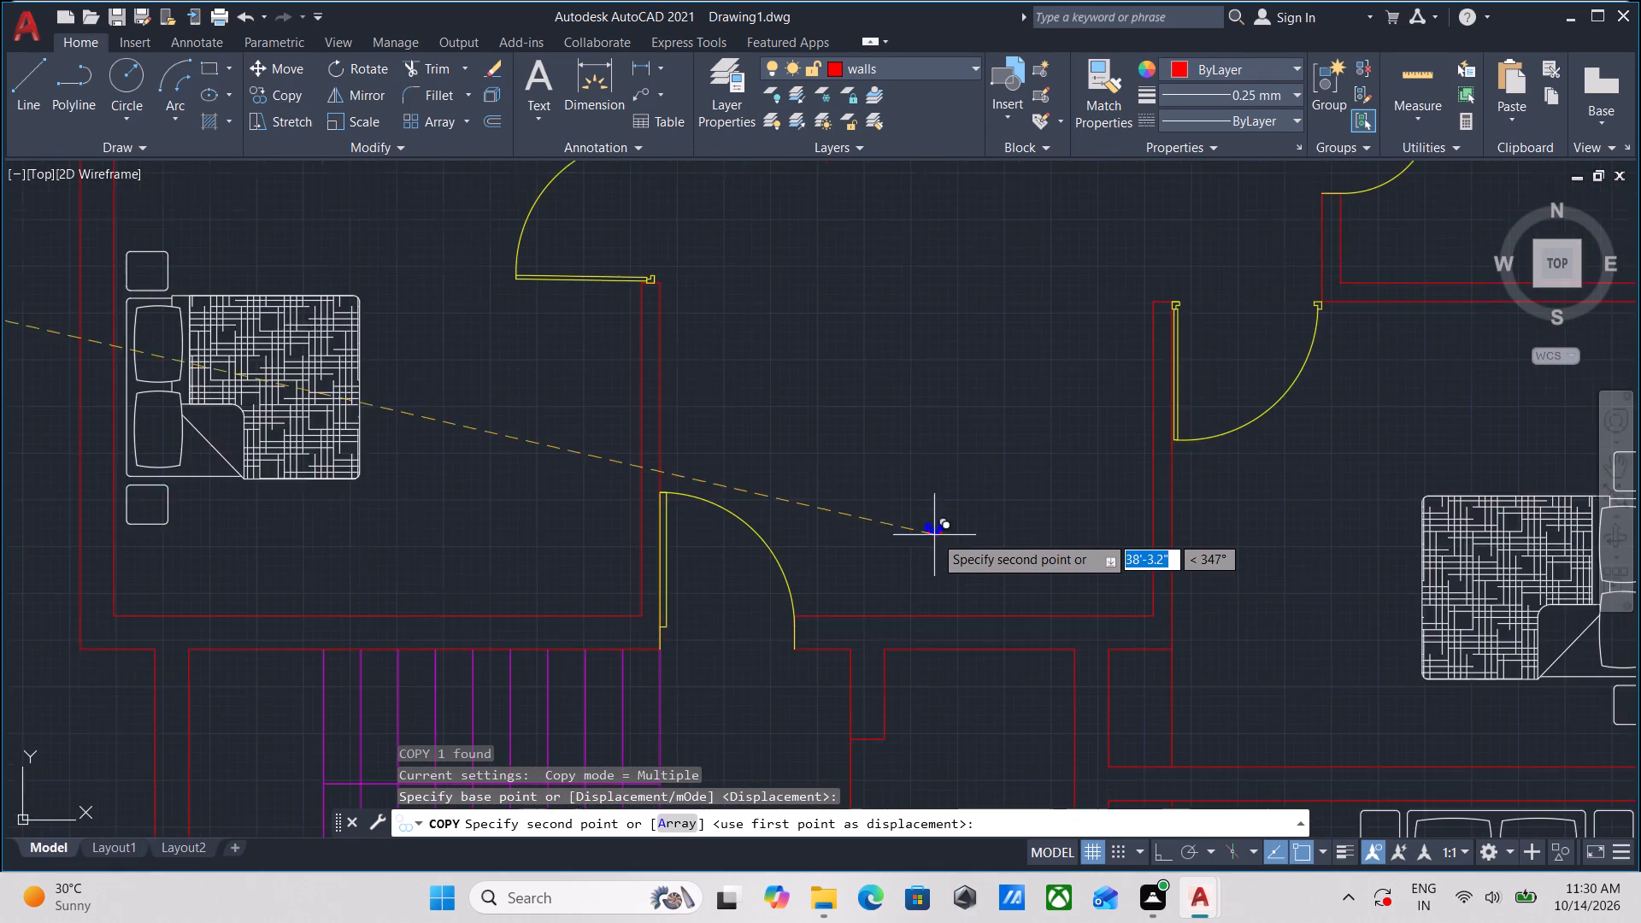
{"action": "scroll", "coordinate": [934, 535], "scroll_direction": "down", "scroll_amount": 2}
{"action": "scroll", "coordinate": [934, 535], "scroll_direction": "up", "scroll_amount": 6}
{"action": "scroll", "coordinate": [912, 575], "scroll_direction": "down", "scroll_amount": 2}
{"action": "middle_click_drag", "start_coordinate": [912, 575], "coordinate": [931, 447]}
{"action": "scroll", "coordinate": [932, 468], "scroll_direction": "up", "scroll_amount": 3}
{"action": "scroll", "coordinate": [960, 564], "scroll_direction": "down", "scroll_amount": 2}
{"action": "middle_click_drag", "start_coordinate": [960, 564], "coordinate": [965, 479]}
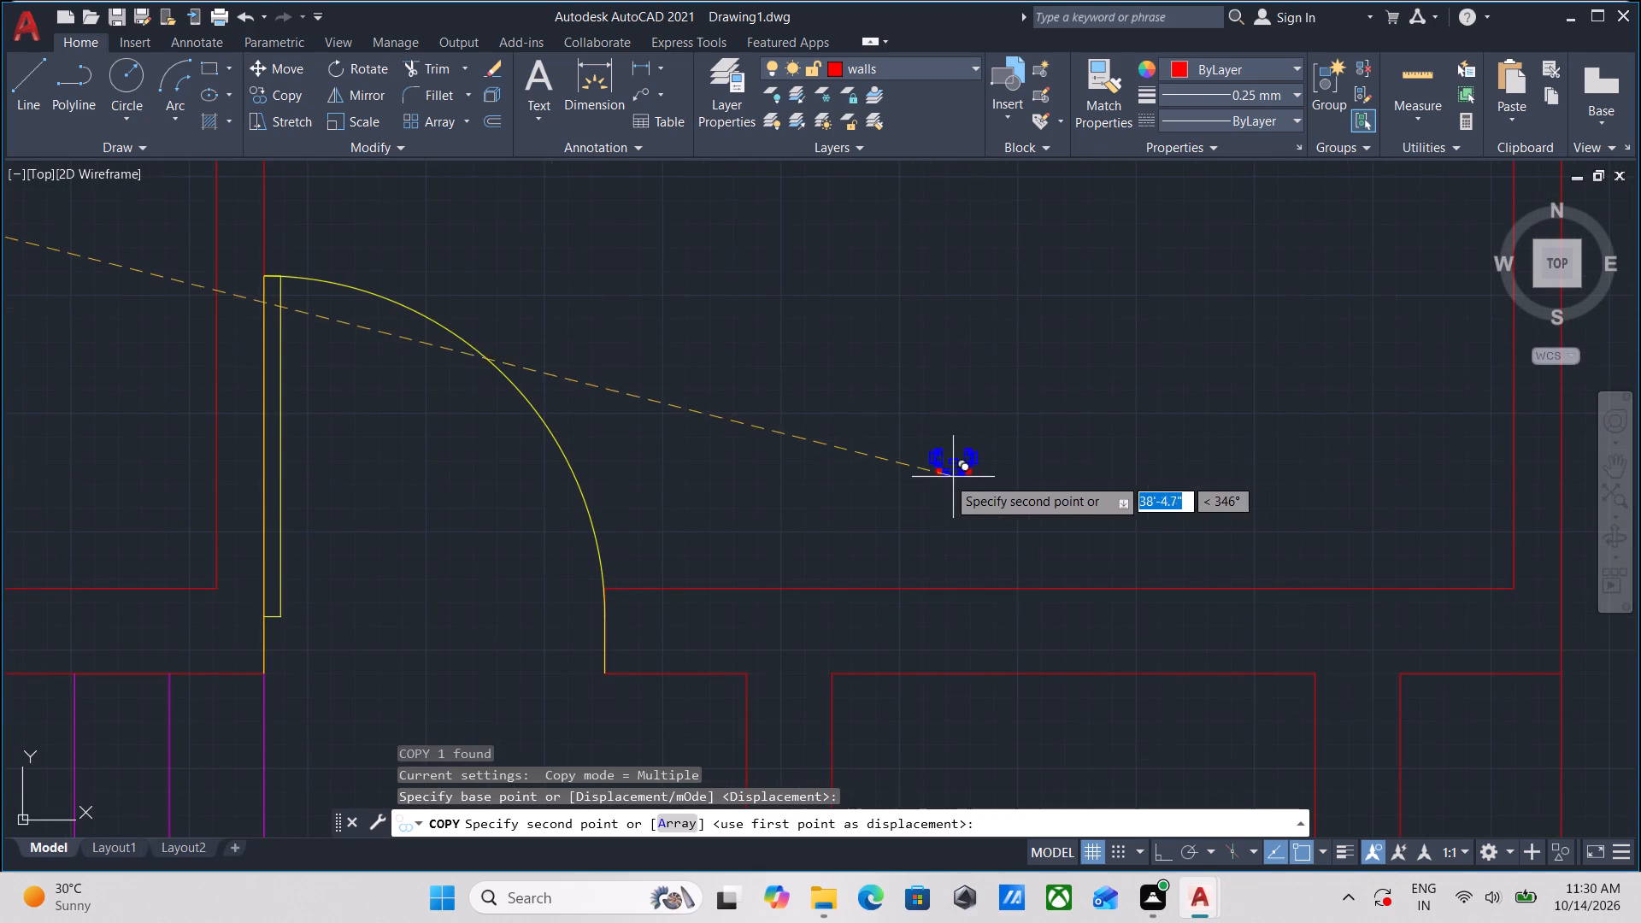
{"action": "left_click", "coordinate": [931, 461]}
{"action": "scroll", "coordinate": [997, 414], "scroll_direction": "up", "scroll_amount": 3}
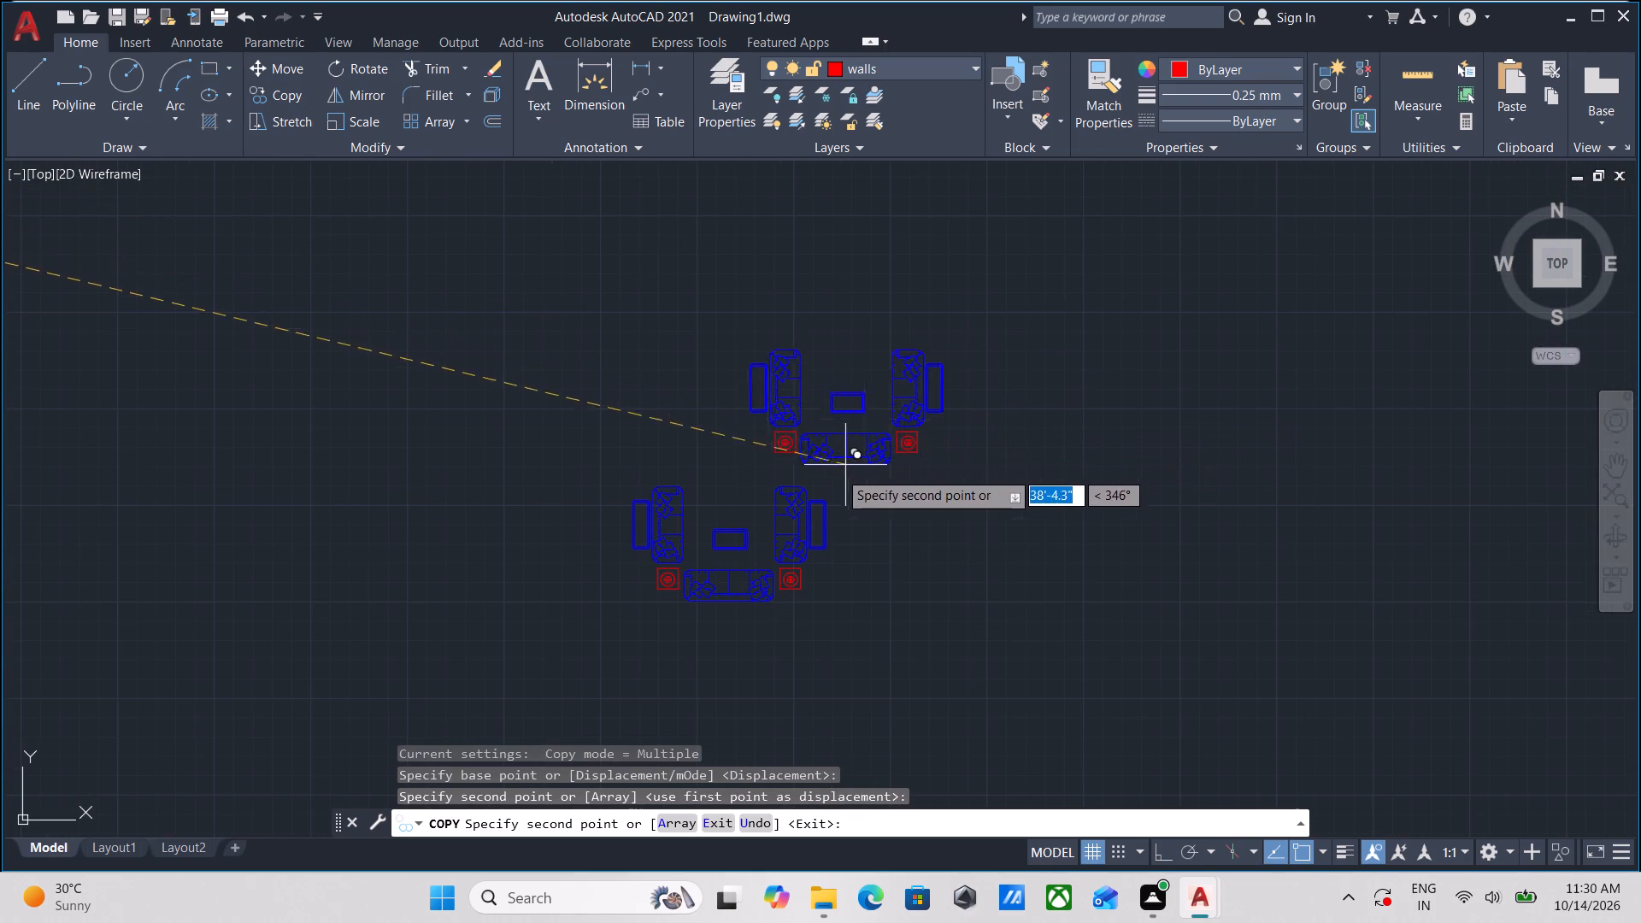
{"action": "key", "text": "Escape"}
Scale the hall's tiny sofa set by a factor of about 1'-4.8" from the lower sofa's bottom-left corner to fit the hall.
{"action": "scroll", "coordinate": [816, 490], "scroll_direction": "up", "scroll_amount": 1}
{"action": "middle_click_drag", "start_coordinate": [816, 490], "coordinate": [844, 435]}
{"action": "left_click_drag", "start_coordinate": [936, 439], "coordinate": [906, 467]}
{"action": "left_click", "coordinate": [746, 567]}
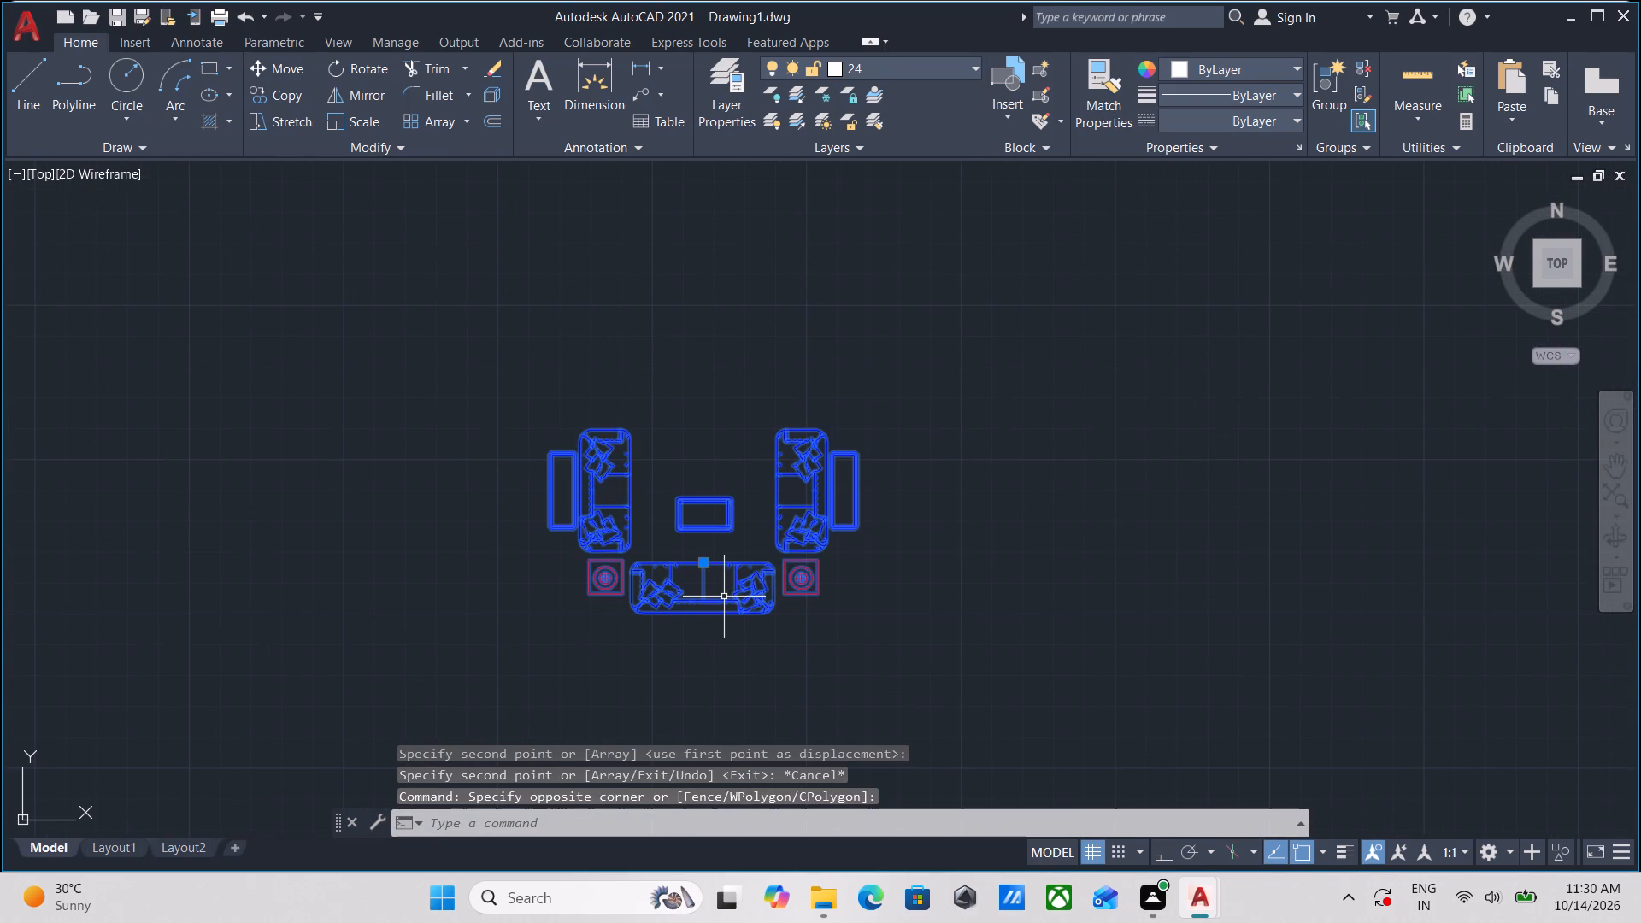
{"action": "type", "text": "SCAL"}
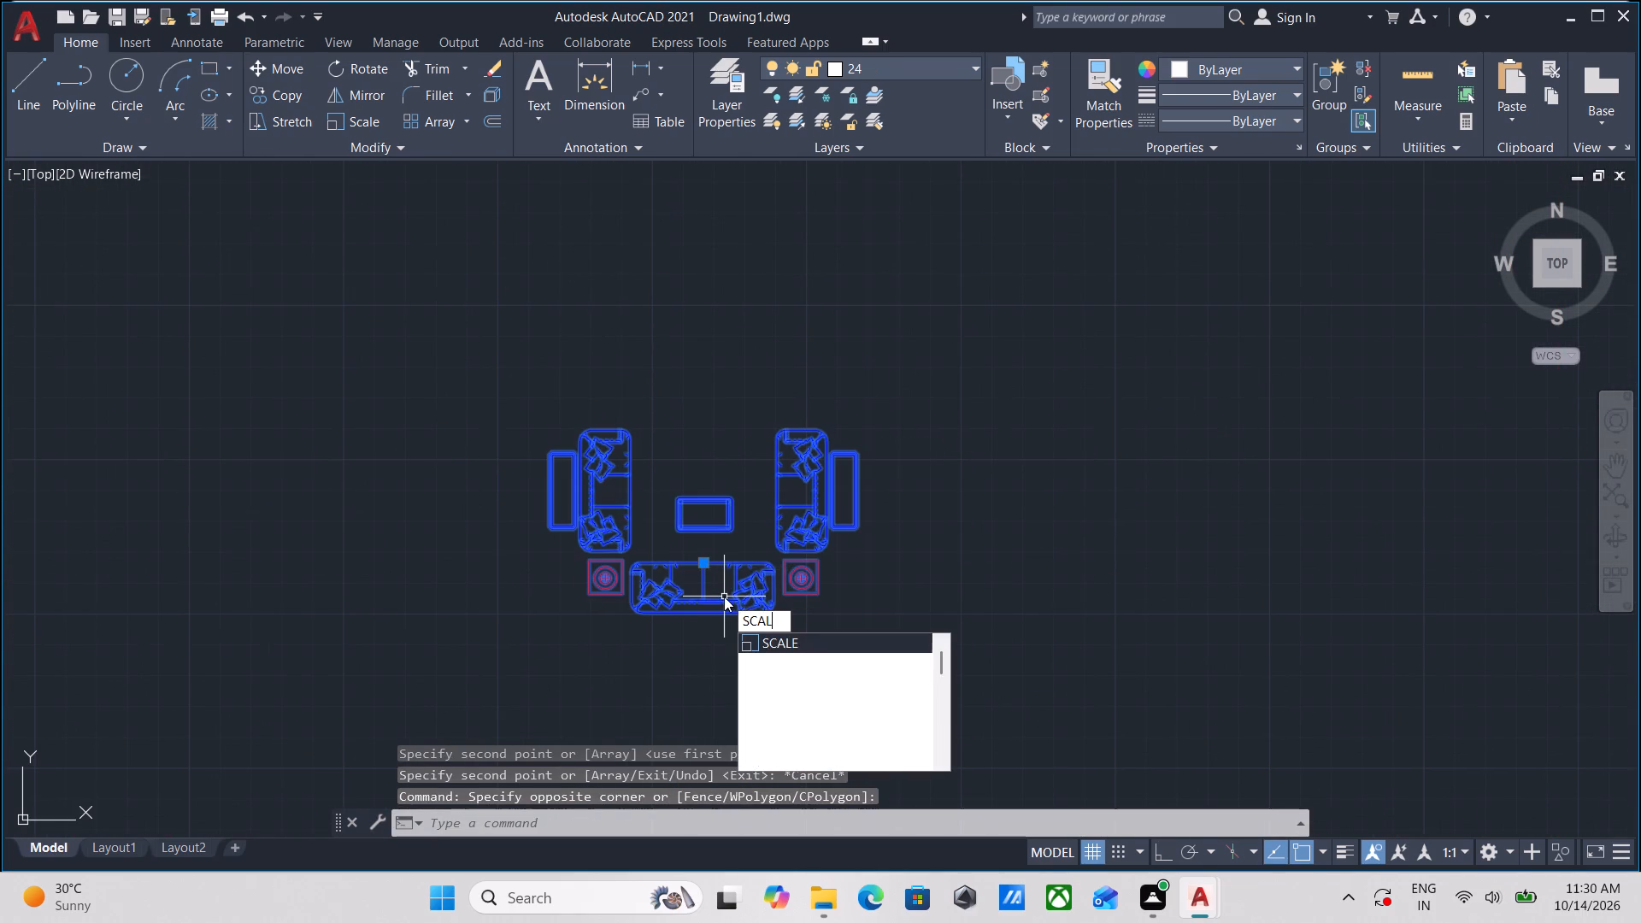
{"action": "key", "text": "Return"}
{"action": "scroll", "coordinate": [663, 643], "scroll_direction": "up", "scroll_amount": 2}
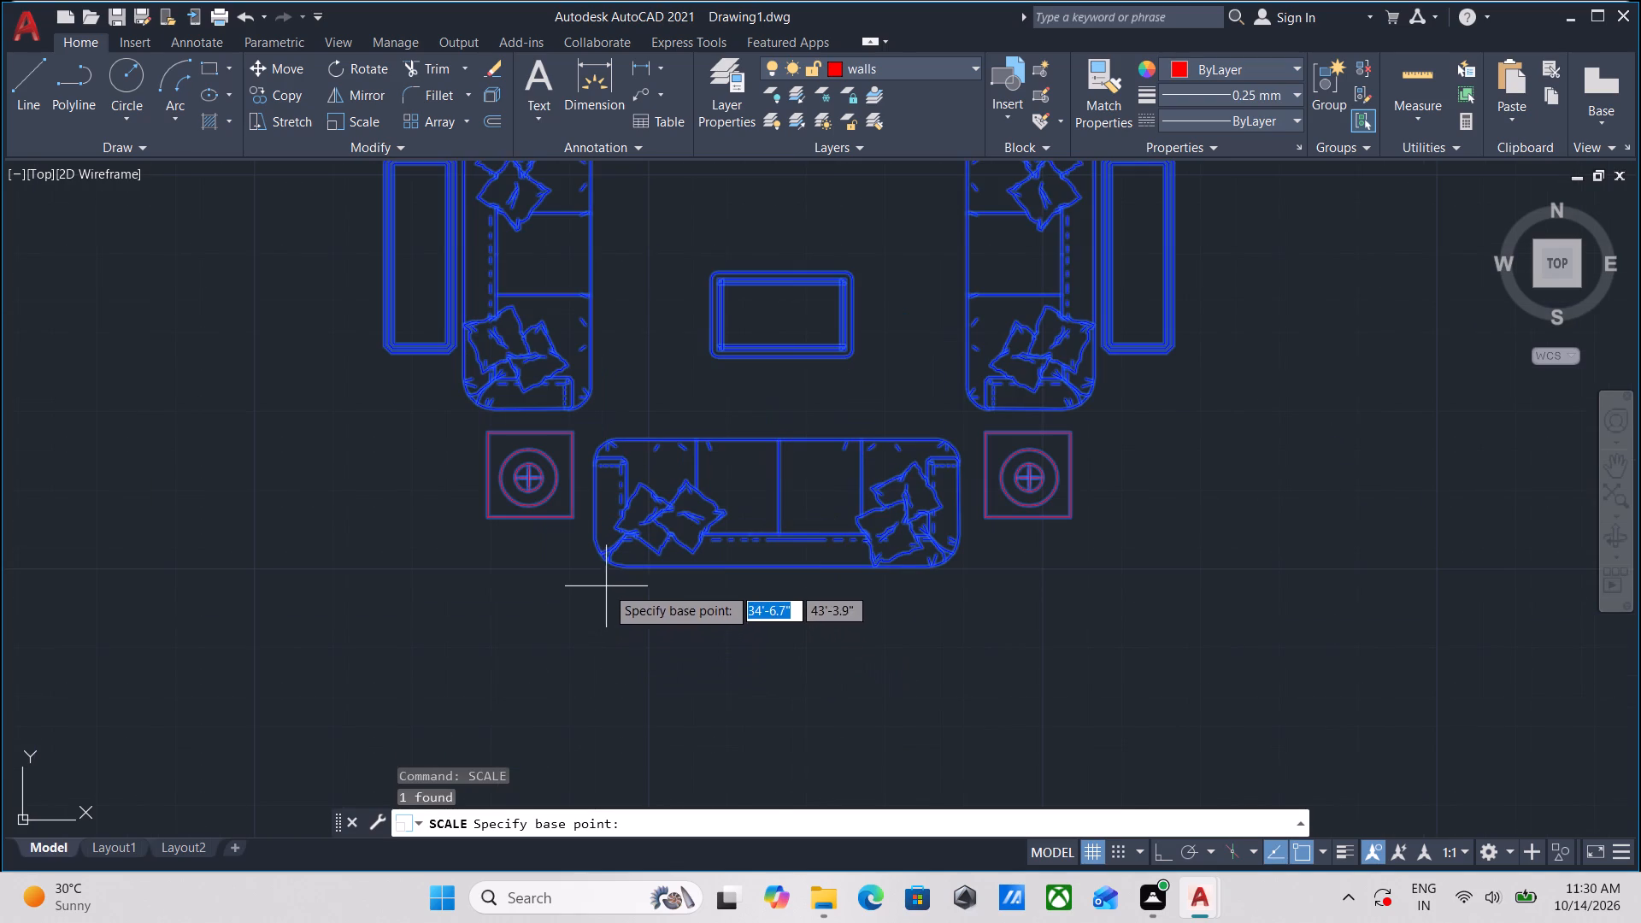
{"action": "left_click", "coordinate": [610, 566]}
{"action": "scroll", "coordinate": [1232, 584], "scroll_direction": "down", "scroll_amount": 1}
{"action": "middle_click_drag", "start_coordinate": [1232, 584], "coordinate": [868, 586]}
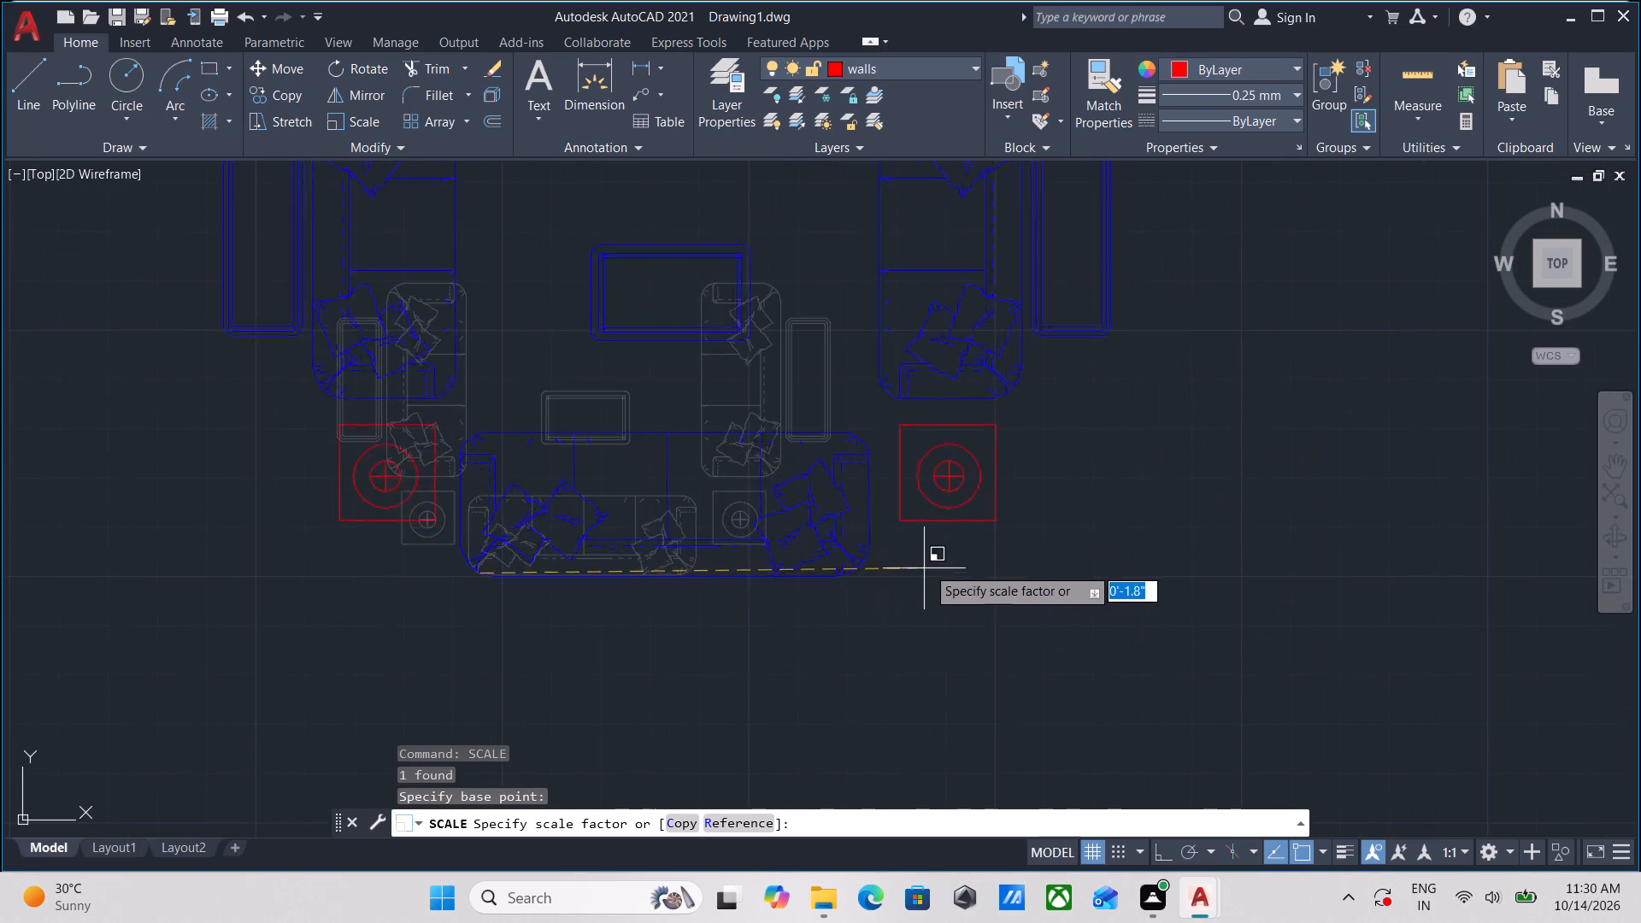
{"action": "scroll", "coordinate": [928, 565], "scroll_direction": "down", "scroll_amount": 5}
{"action": "scroll", "coordinate": [1073, 556], "scroll_direction": "down", "scroll_amount": 2}
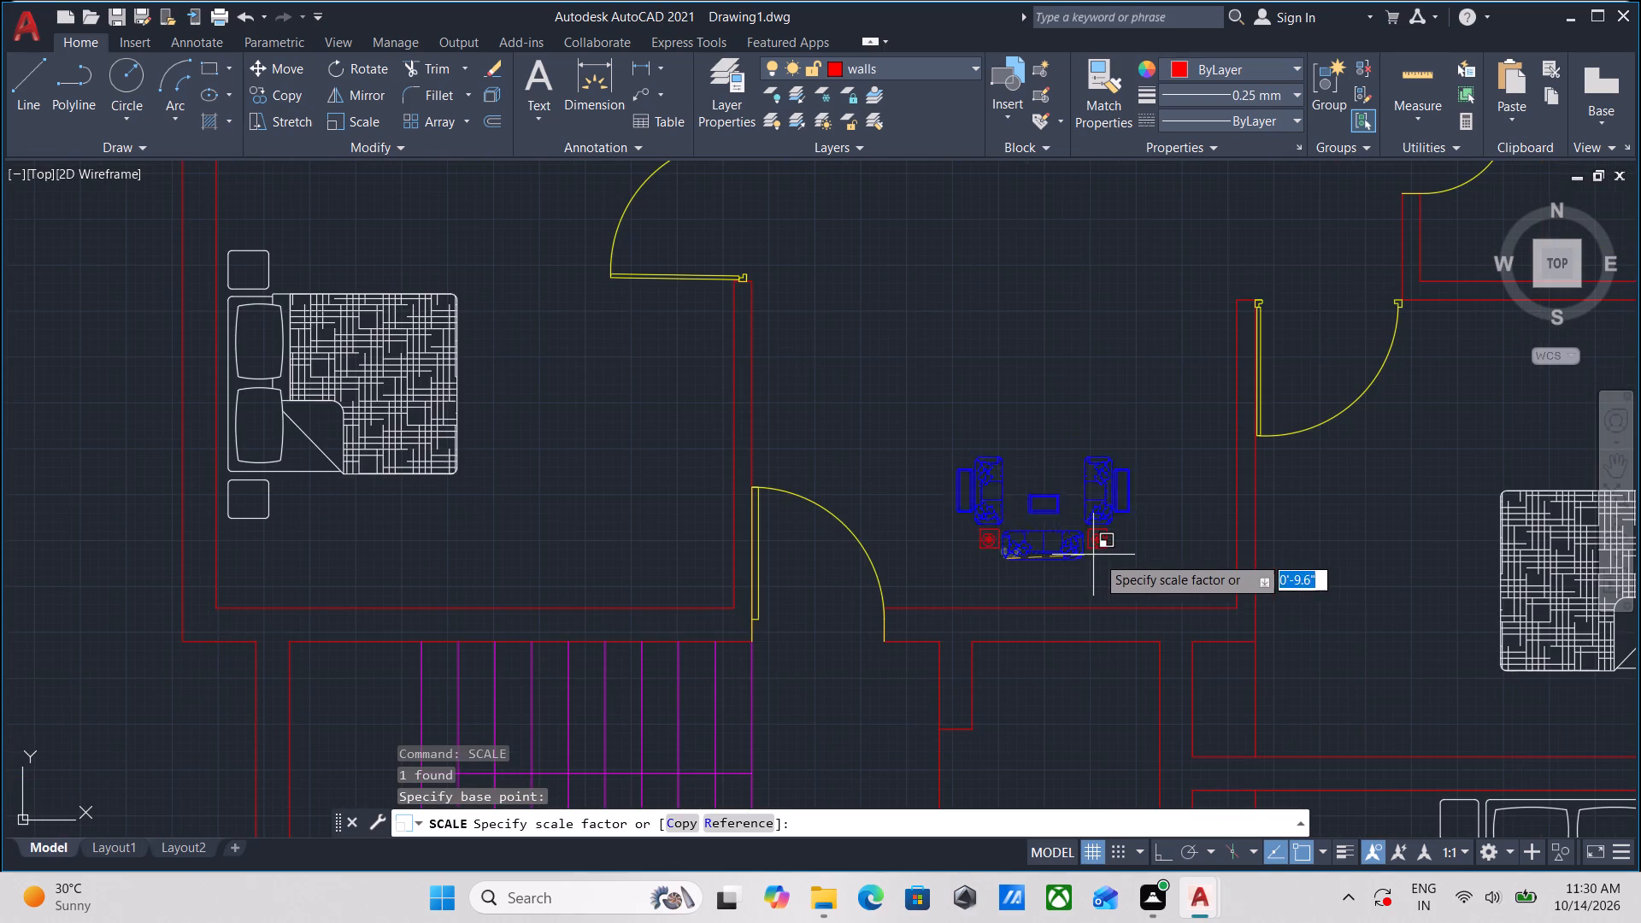
{"action": "middle_click_drag", "start_coordinate": [1116, 557], "coordinate": [997, 591]}
{"action": "scroll", "coordinate": [997, 591], "scroll_direction": "down", "scroll_amount": 2}
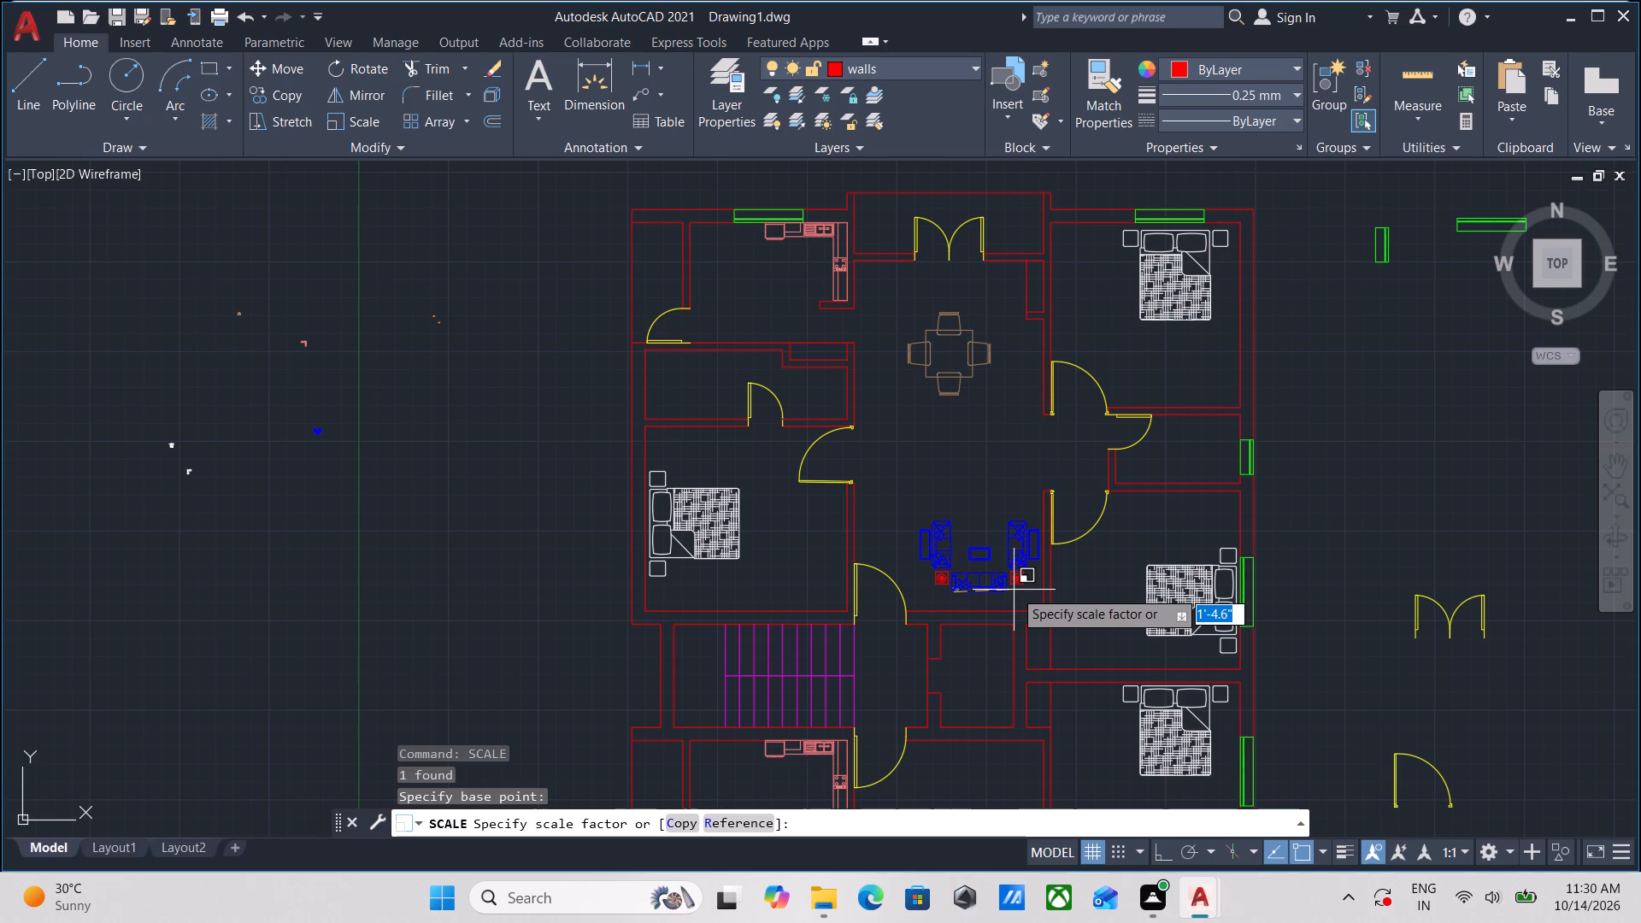
{"action": "scroll", "coordinate": [1014, 589], "scroll_direction": "up", "scroll_amount": 1}
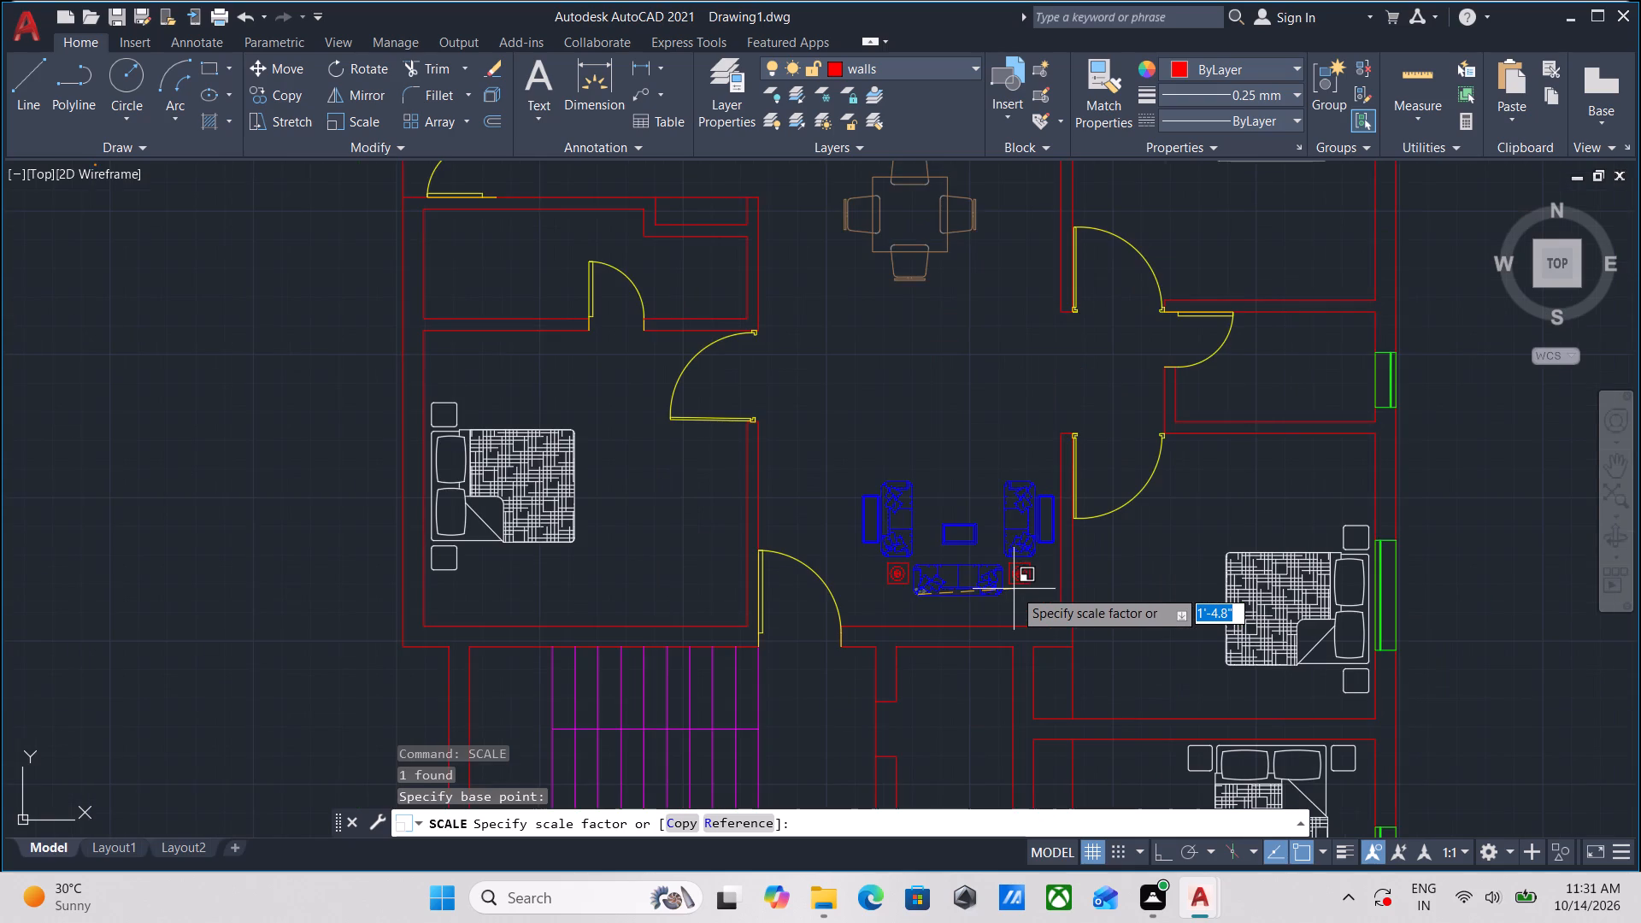
{"action": "left_click", "coordinate": [1014, 585]}
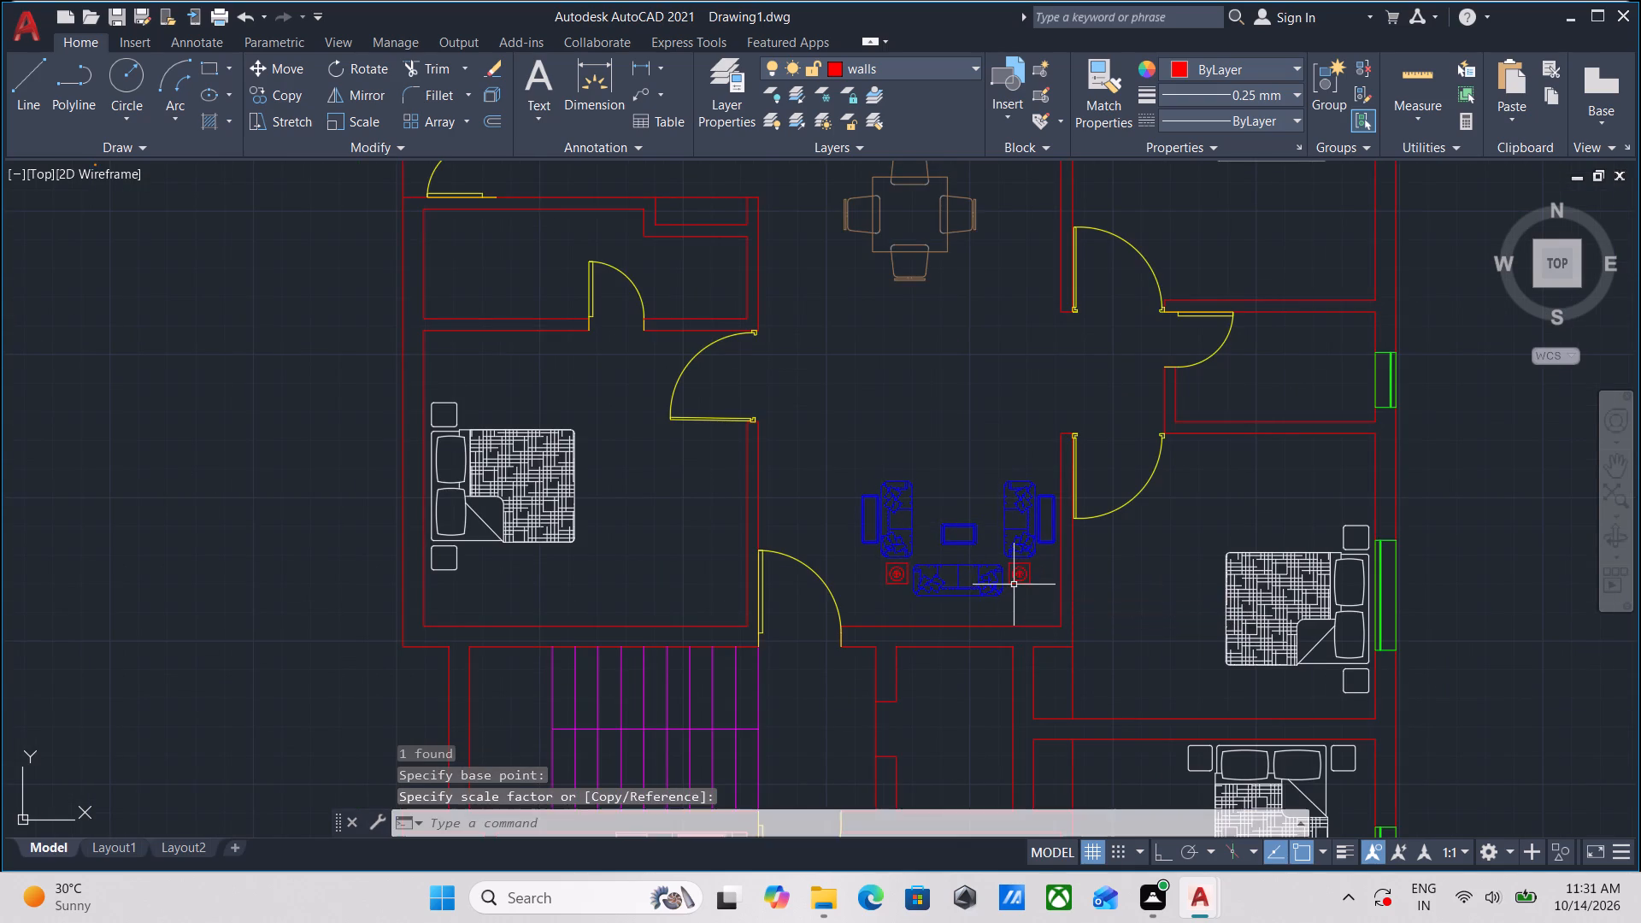
Mirror the upper hall's sofa set into the lower apartment about the staircase's horizontal centreline, with Ortho on, keeping the original.
{"action": "scroll", "coordinate": [978, 603], "scroll_direction": "up", "scroll_amount": 1}
{"action": "middle_click_drag", "start_coordinate": [978, 603], "coordinate": [885, 542]}
{"action": "left_click_drag", "start_coordinate": [912, 572], "coordinate": [898, 561]}
{"action": "left_click", "coordinate": [827, 497]}
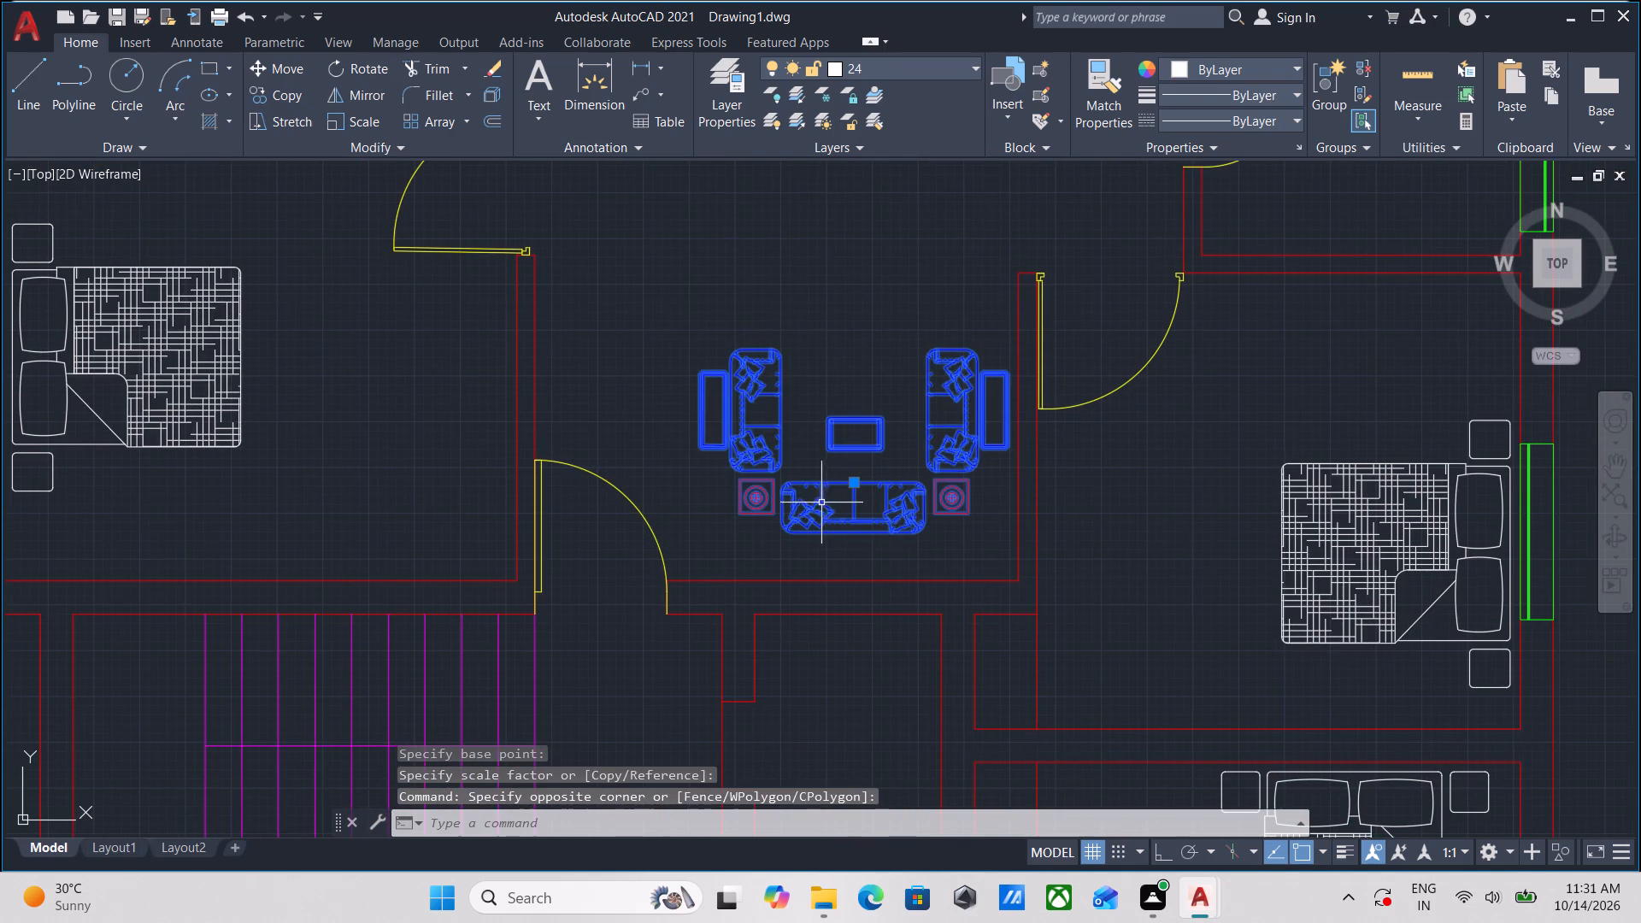
{"action": "middle_click_drag", "start_coordinate": [821, 503], "coordinate": [874, 477]}
{"action": "type", "text": "MI"}
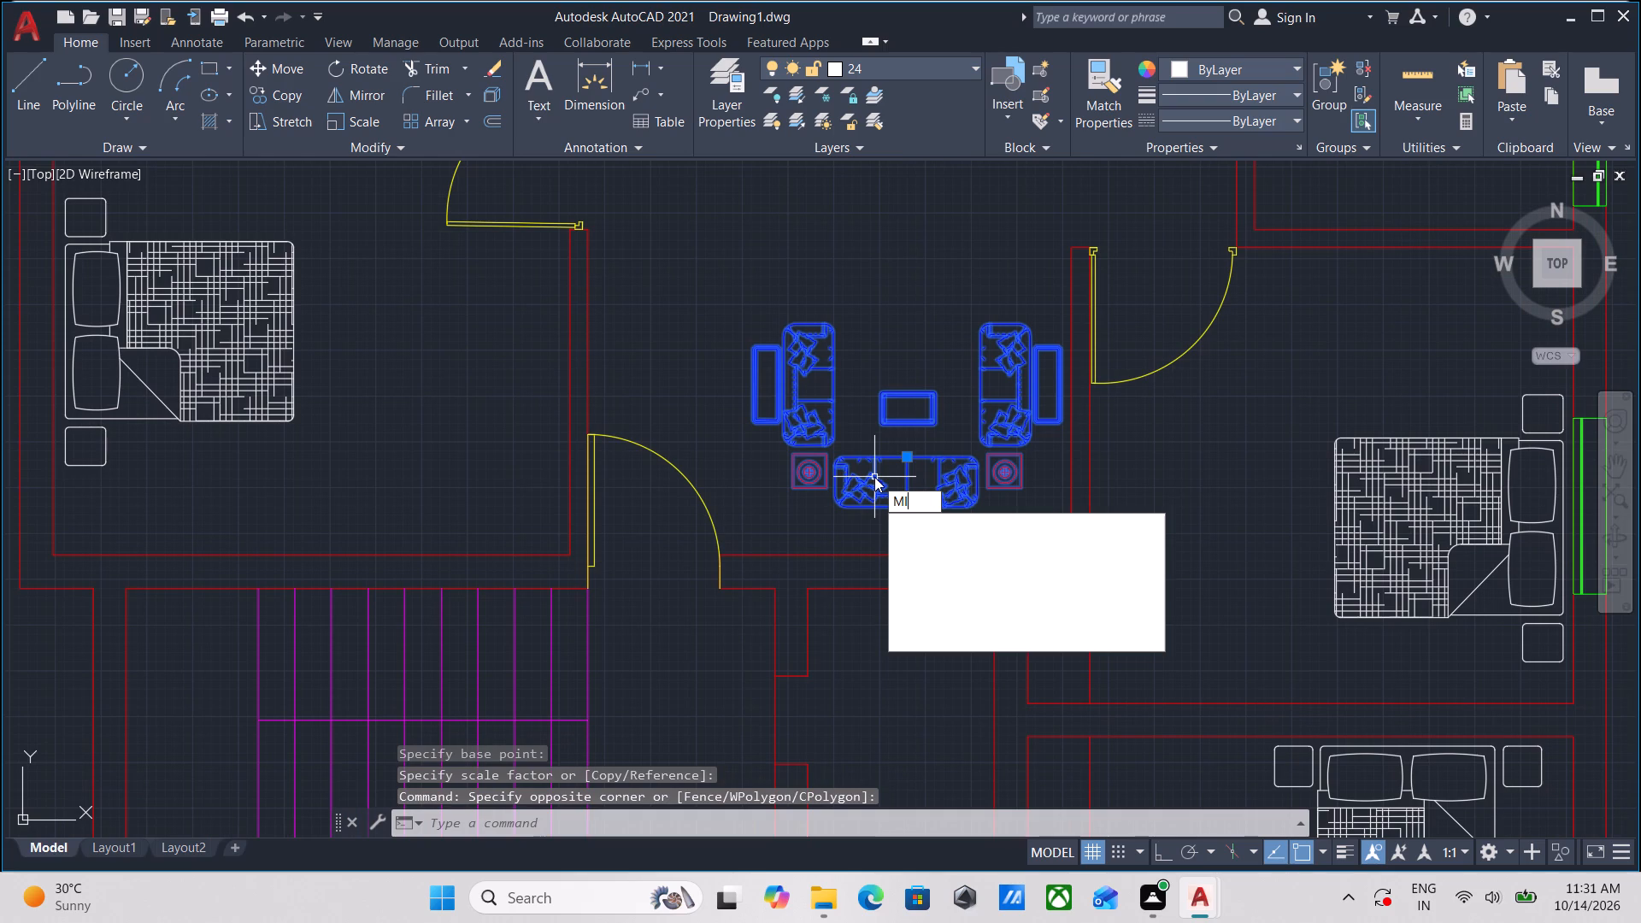
{"action": "key", "text": "Return"}
{"action": "middle_click_drag", "start_coordinate": [850, 613], "coordinate": [928, 443]}
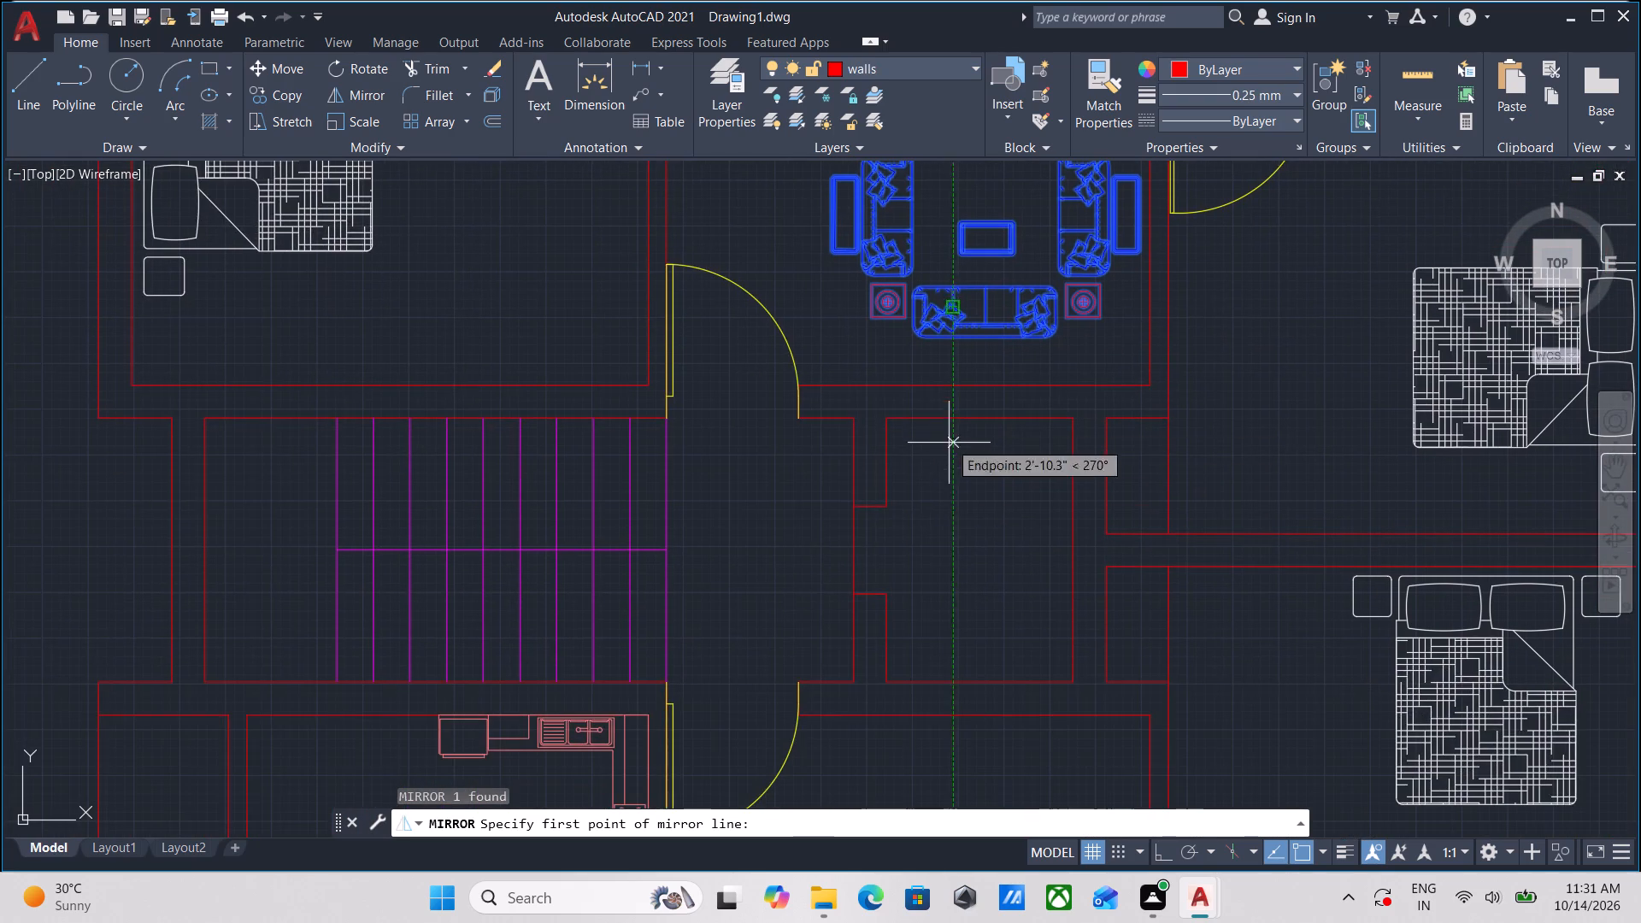
{"action": "scroll", "coordinate": [898, 491], "scroll_direction": "down", "scroll_amount": 1}
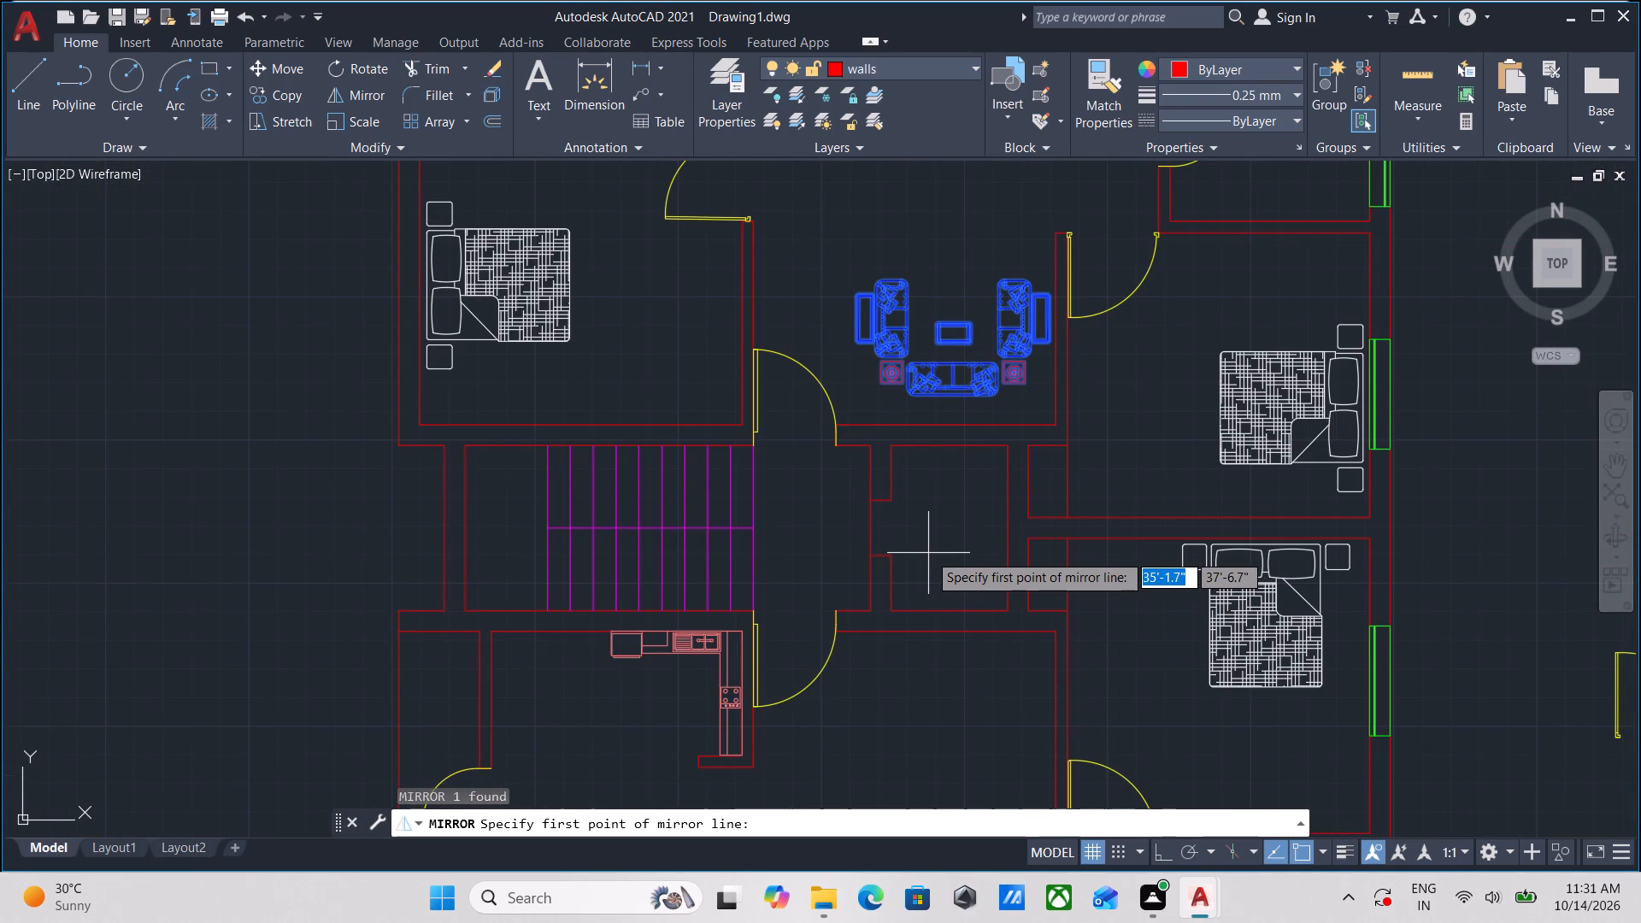
{"action": "left_click", "coordinate": [865, 530]}
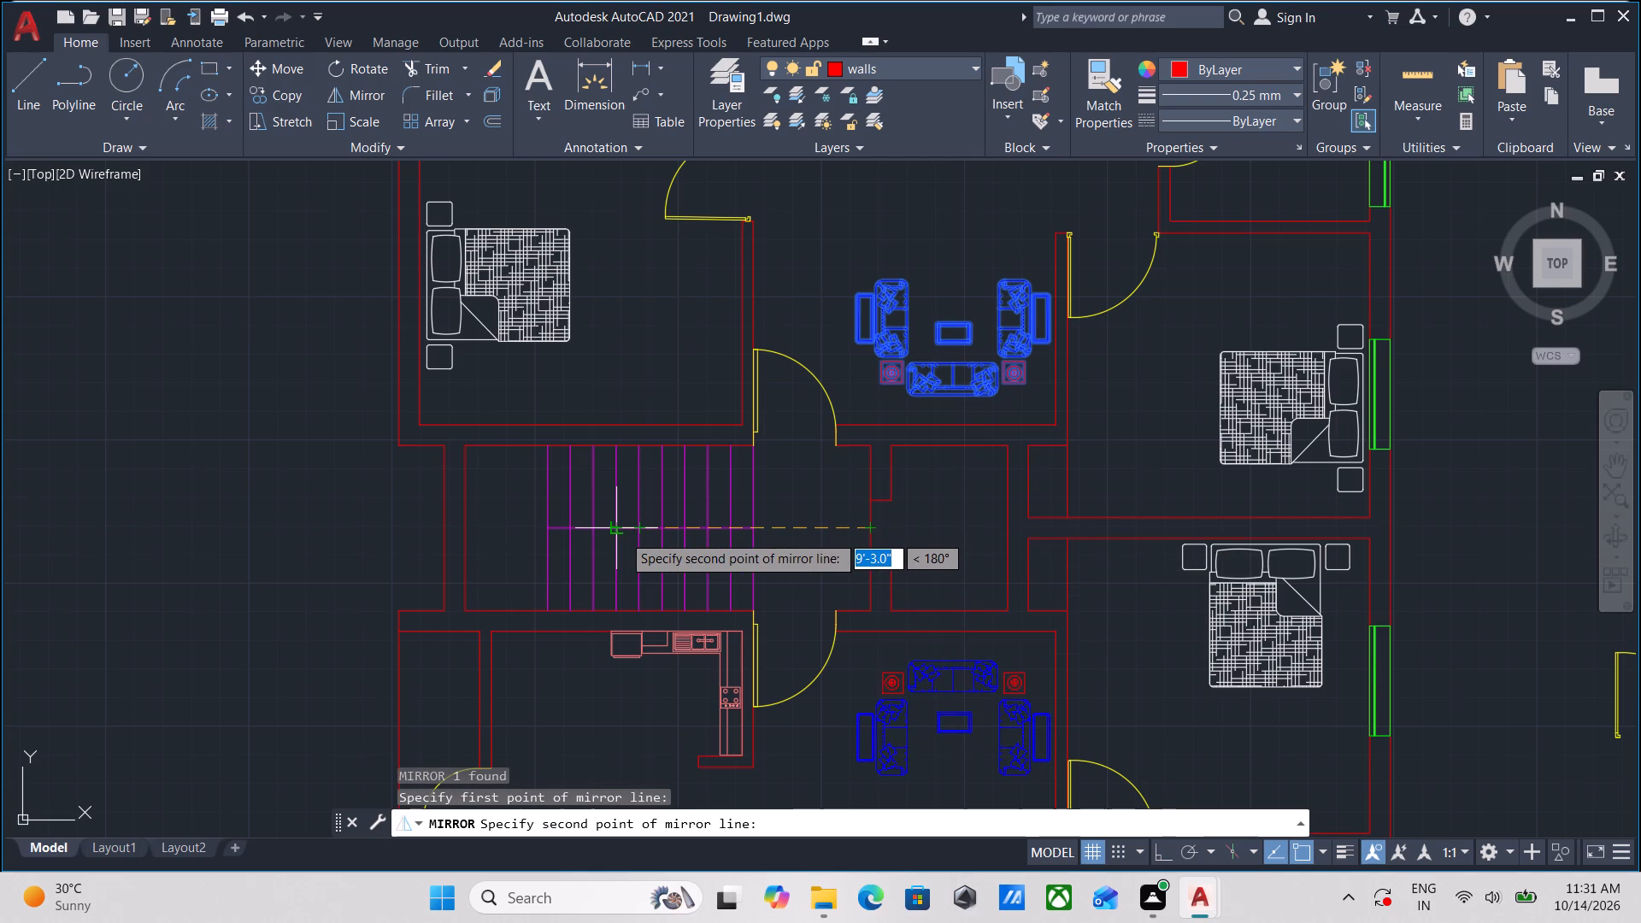
{"action": "key", "text": "F8"}
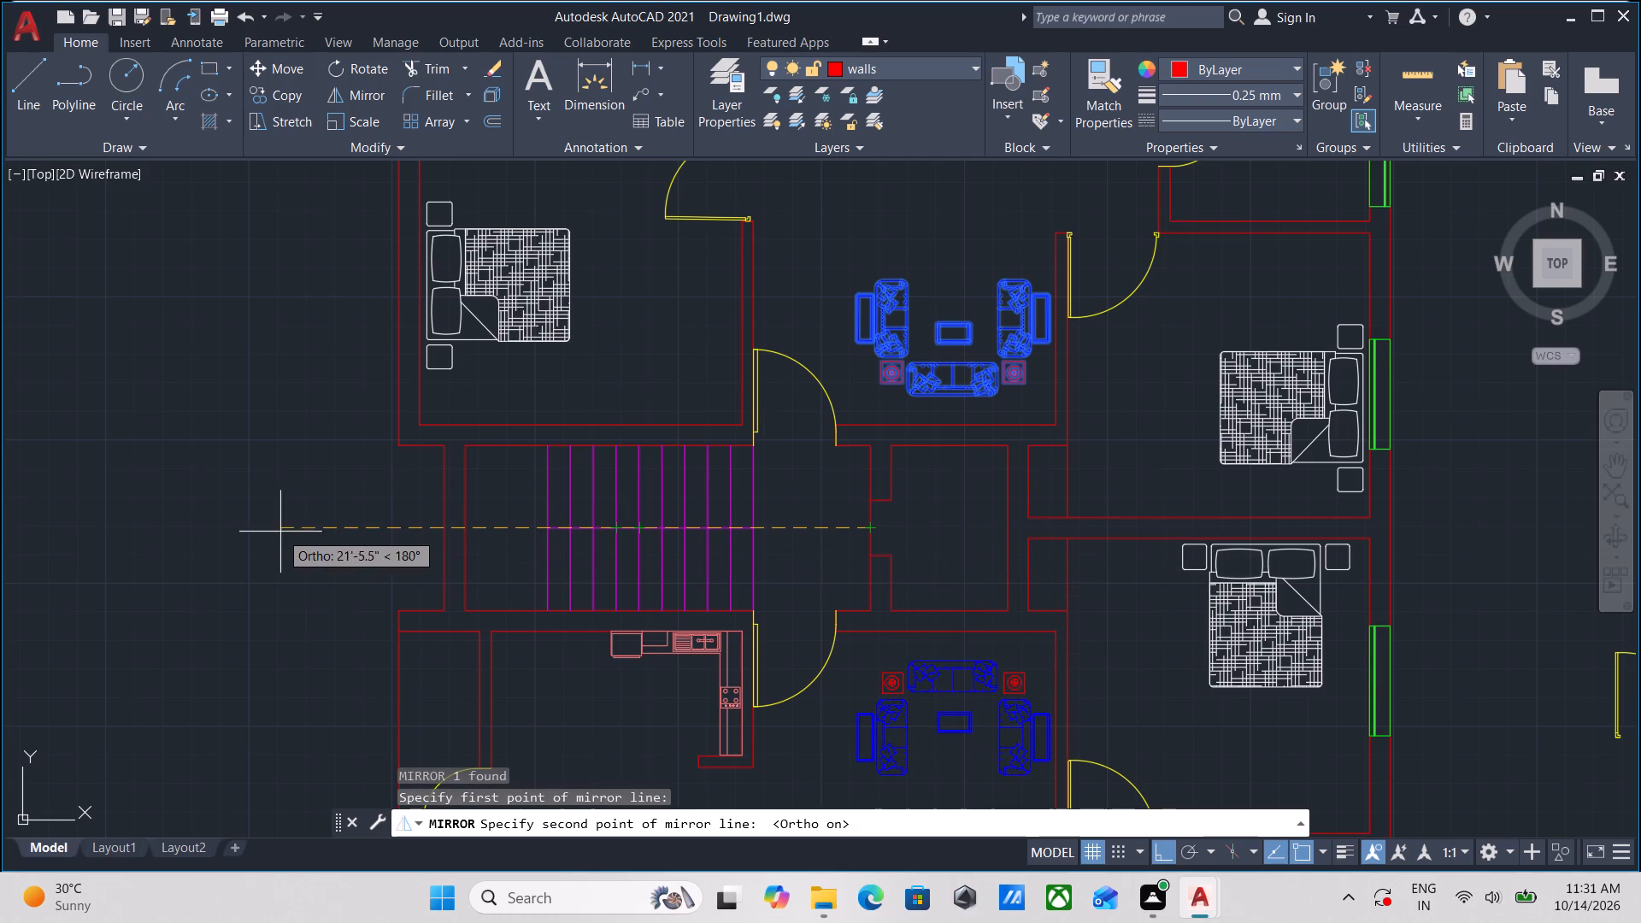
{"action": "left_click", "coordinate": [231, 528]}
{"action": "left_click_drag", "start_coordinate": [261, 608], "coordinate": [231, 528]}
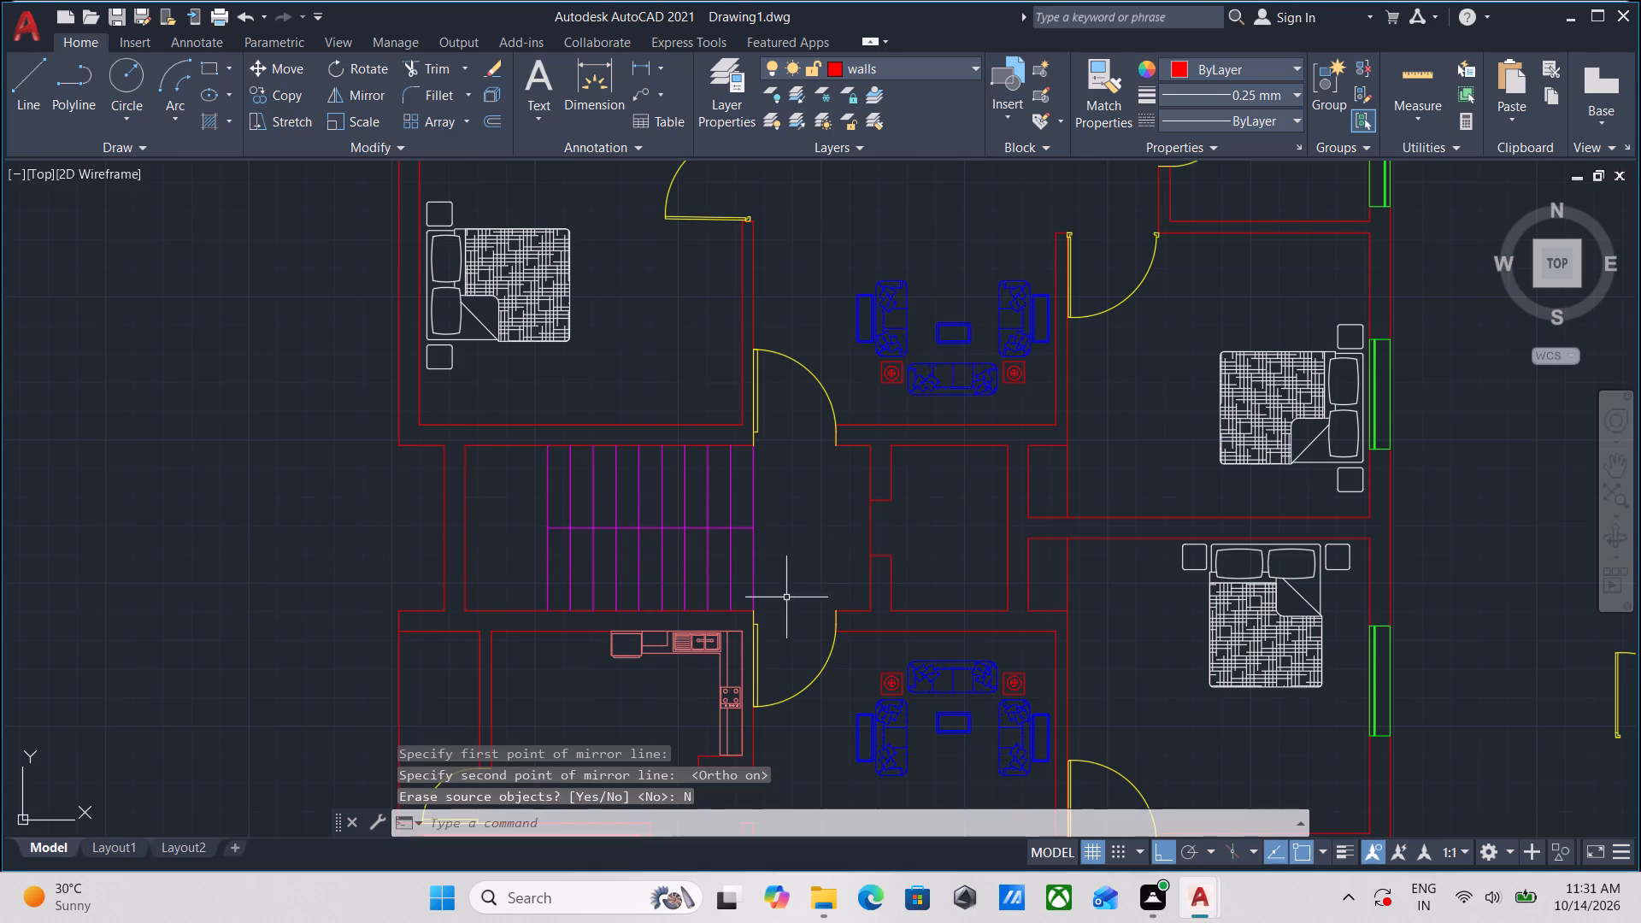
Draw a 2' horizontal line leftward from the lower hall's right wall, starting 3' above the hall's bottom-right inside corner.
{"action": "scroll", "coordinate": [1005, 477], "scroll_direction": "down", "scroll_amount": 1}
{"action": "scroll", "coordinate": [970, 518], "scroll_direction": "up", "scroll_amount": 3}
{"action": "scroll", "coordinate": [975, 560], "scroll_direction": "down", "scroll_amount": 1}
{"action": "middle_click_drag", "start_coordinate": [975, 558], "coordinate": [929, 632]}
{"action": "scroll", "coordinate": [942, 556], "scroll_direction": "down", "scroll_amount": 2}
{"action": "middle_click_drag", "start_coordinate": [942, 556], "coordinate": [911, 581]}
{"action": "middle_click_drag", "start_coordinate": [916, 533], "coordinate": [935, 405]}
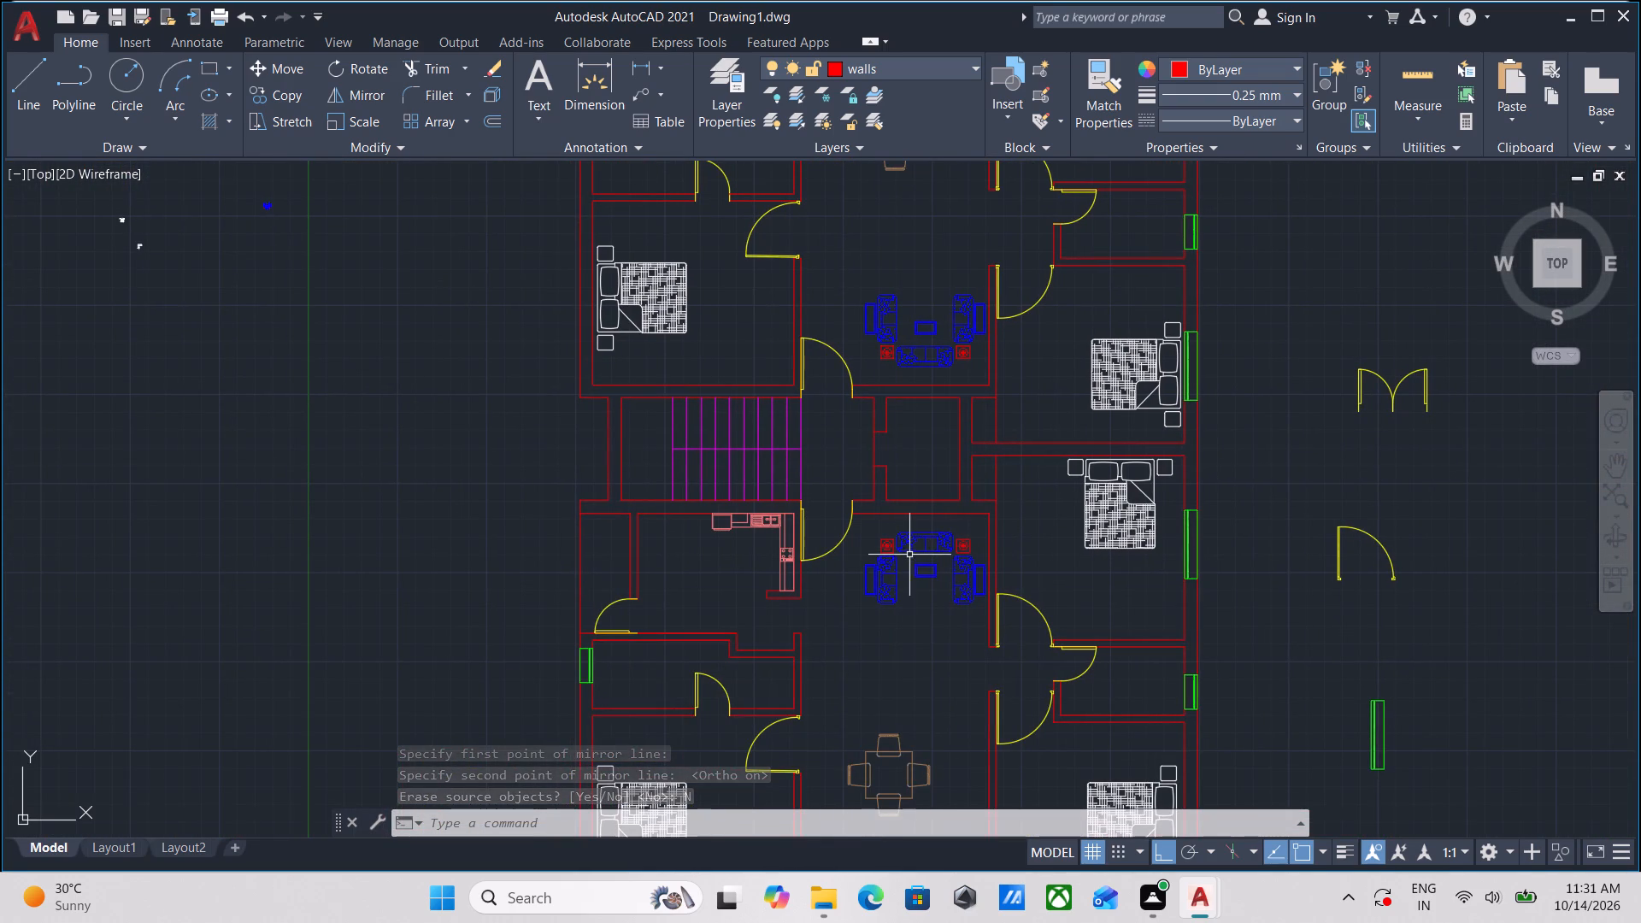
{"action": "scroll", "coordinate": [1022, 751], "scroll_direction": "up", "scroll_amount": 1}
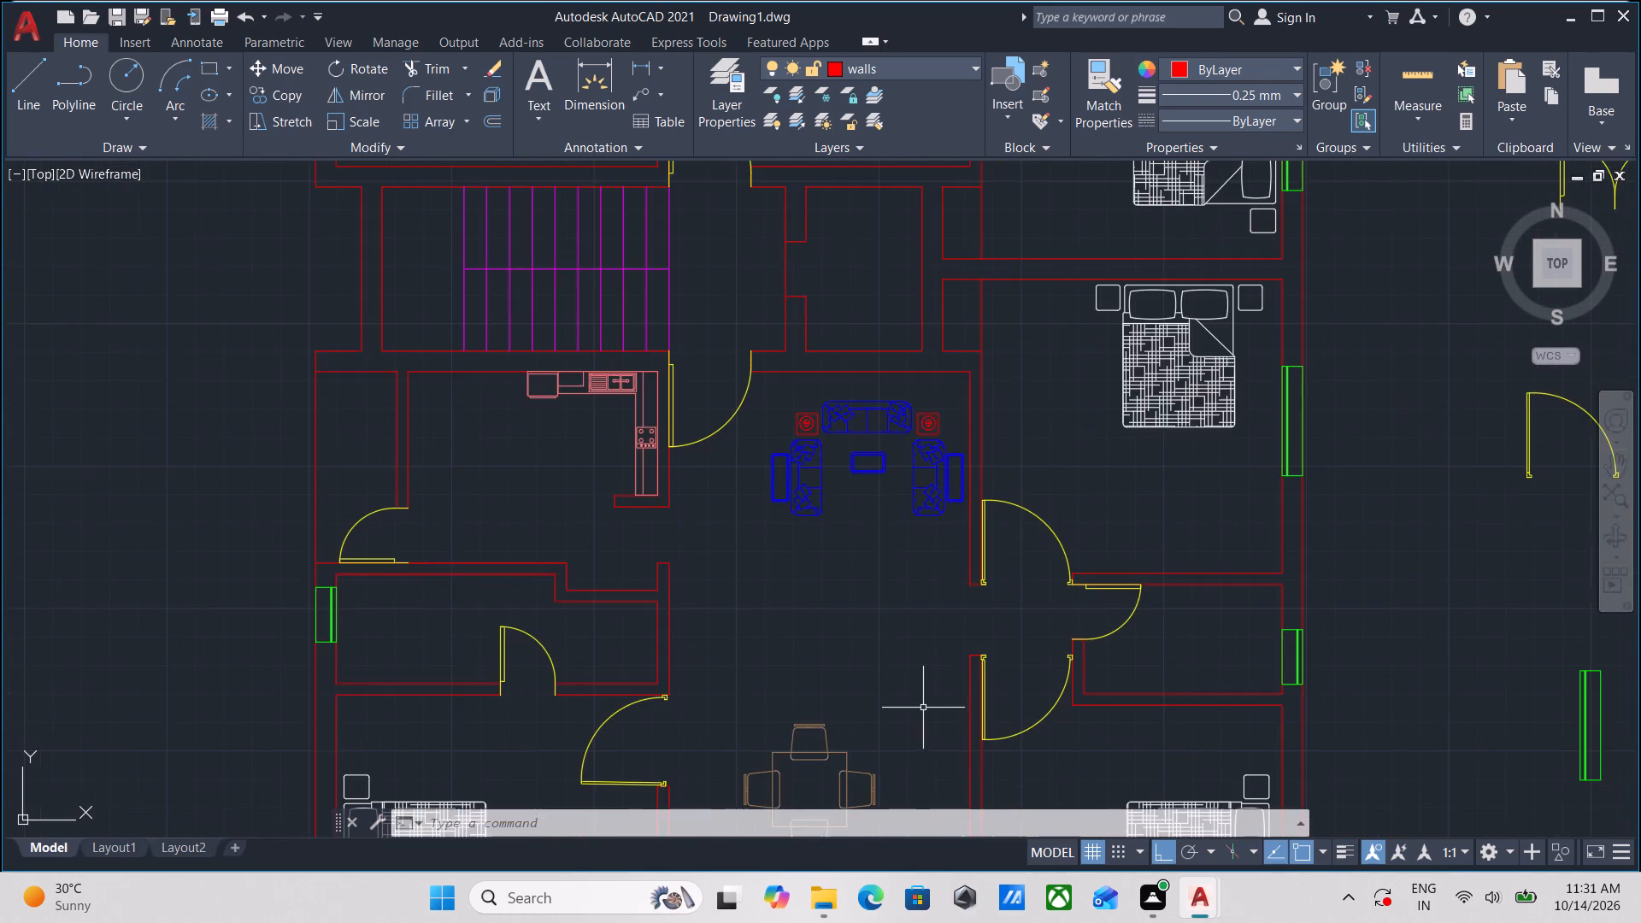
{"action": "middle_click_drag", "start_coordinate": [923, 699], "coordinate": [936, 446]}
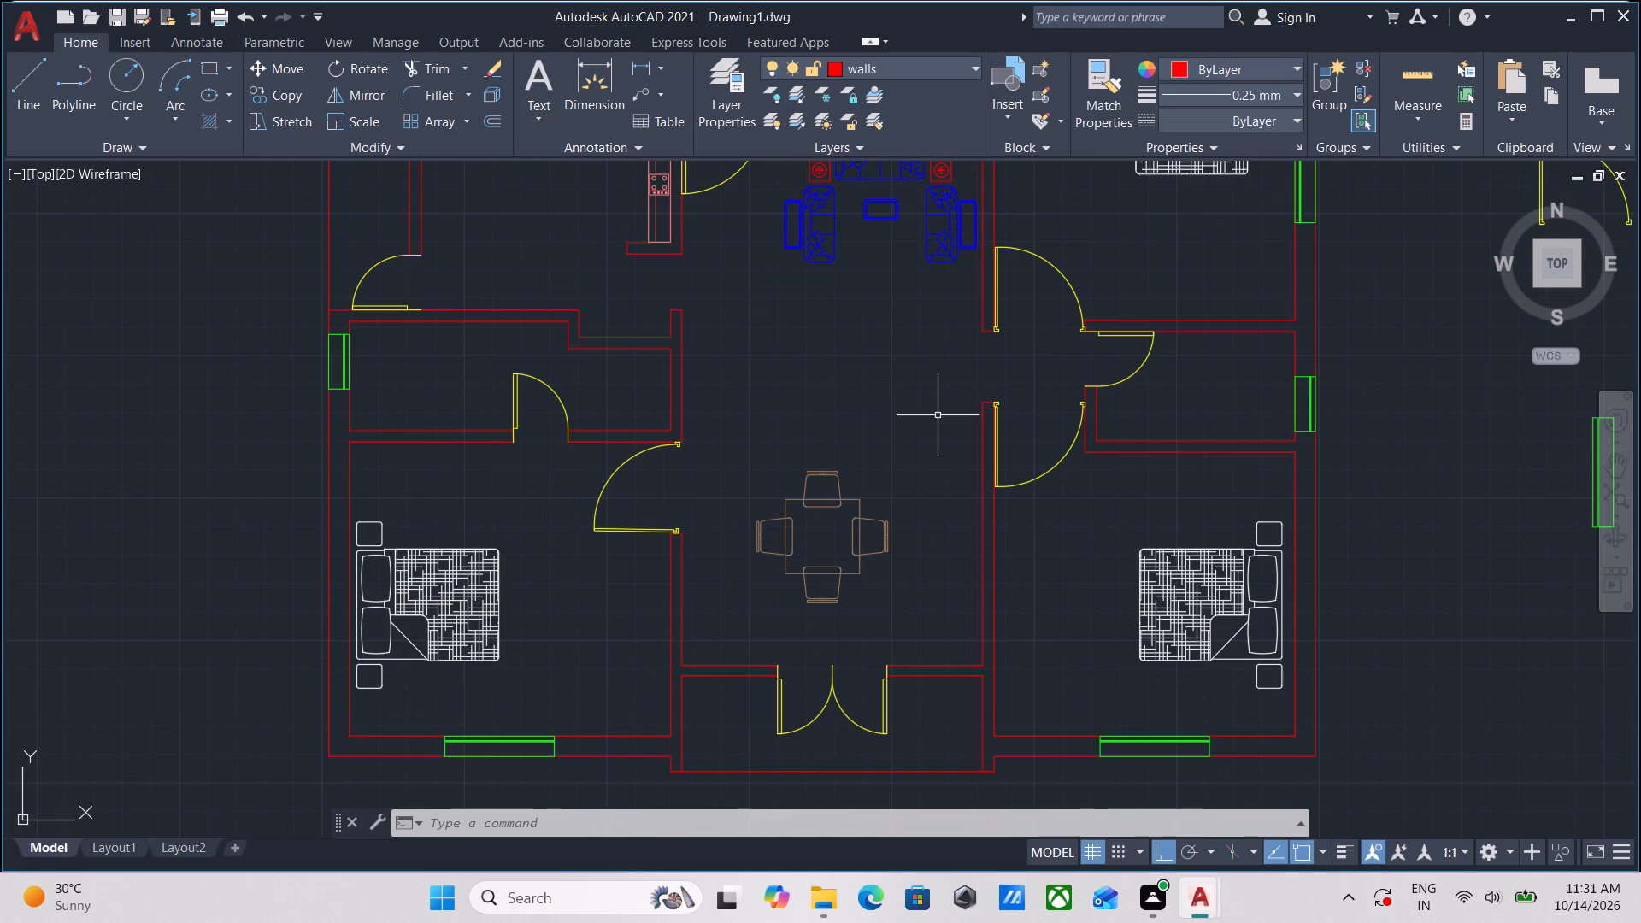
{"action": "scroll", "coordinate": [1015, 594], "scroll_direction": "up", "scroll_amount": 2}
{"action": "middle_click_drag", "start_coordinate": [968, 624], "coordinate": [1011, 475]}
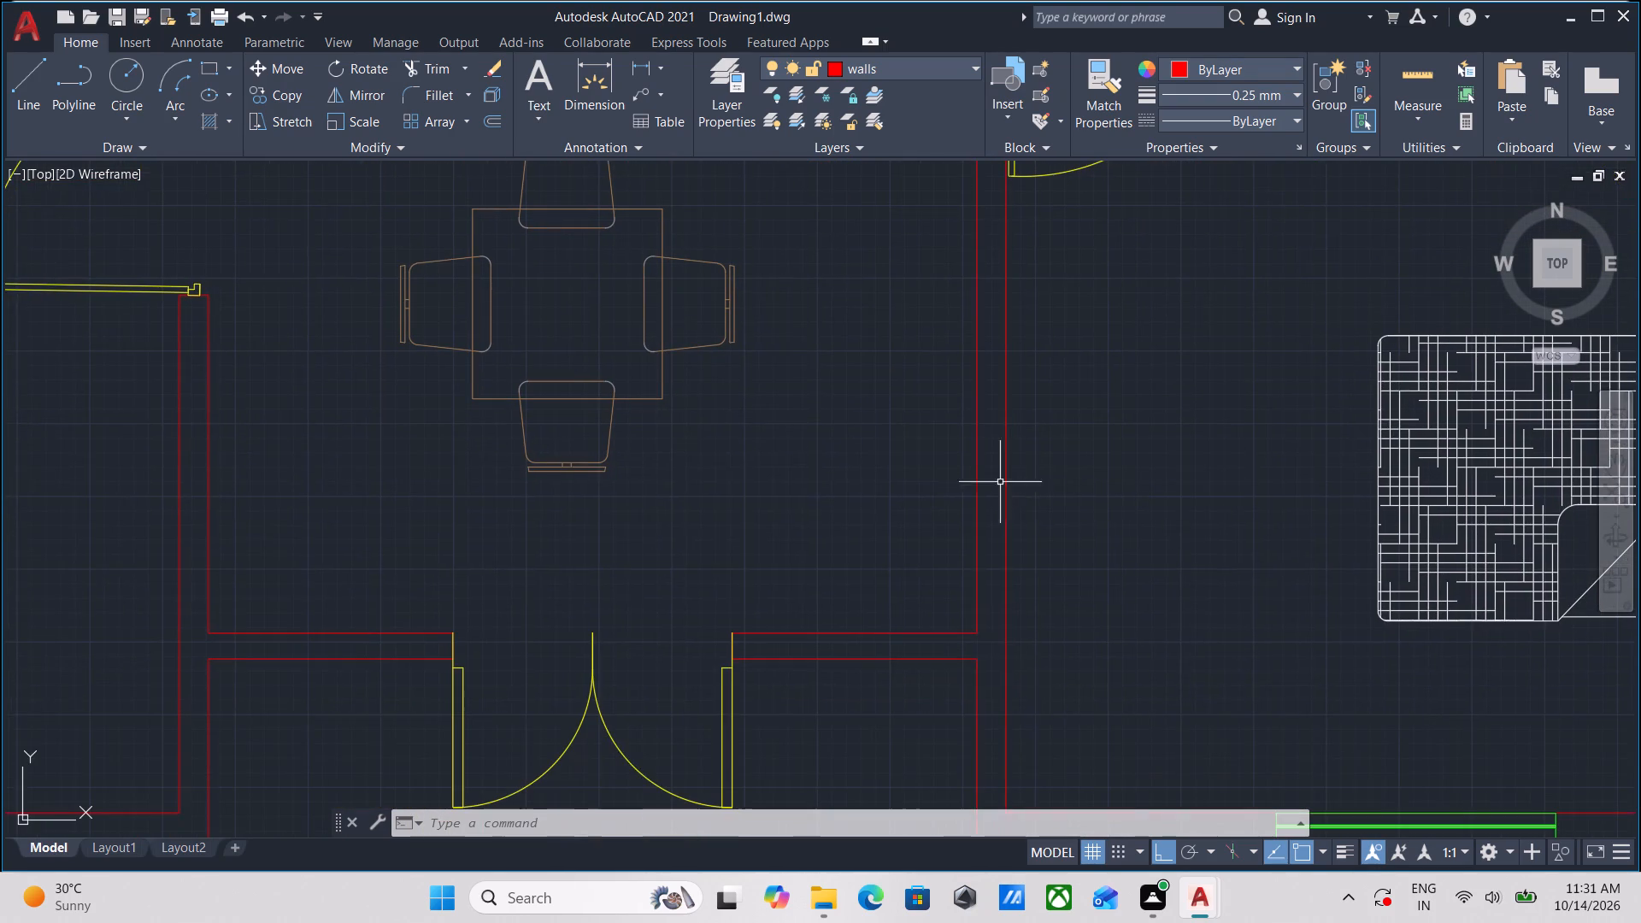
{"action": "key", "text": "l"}
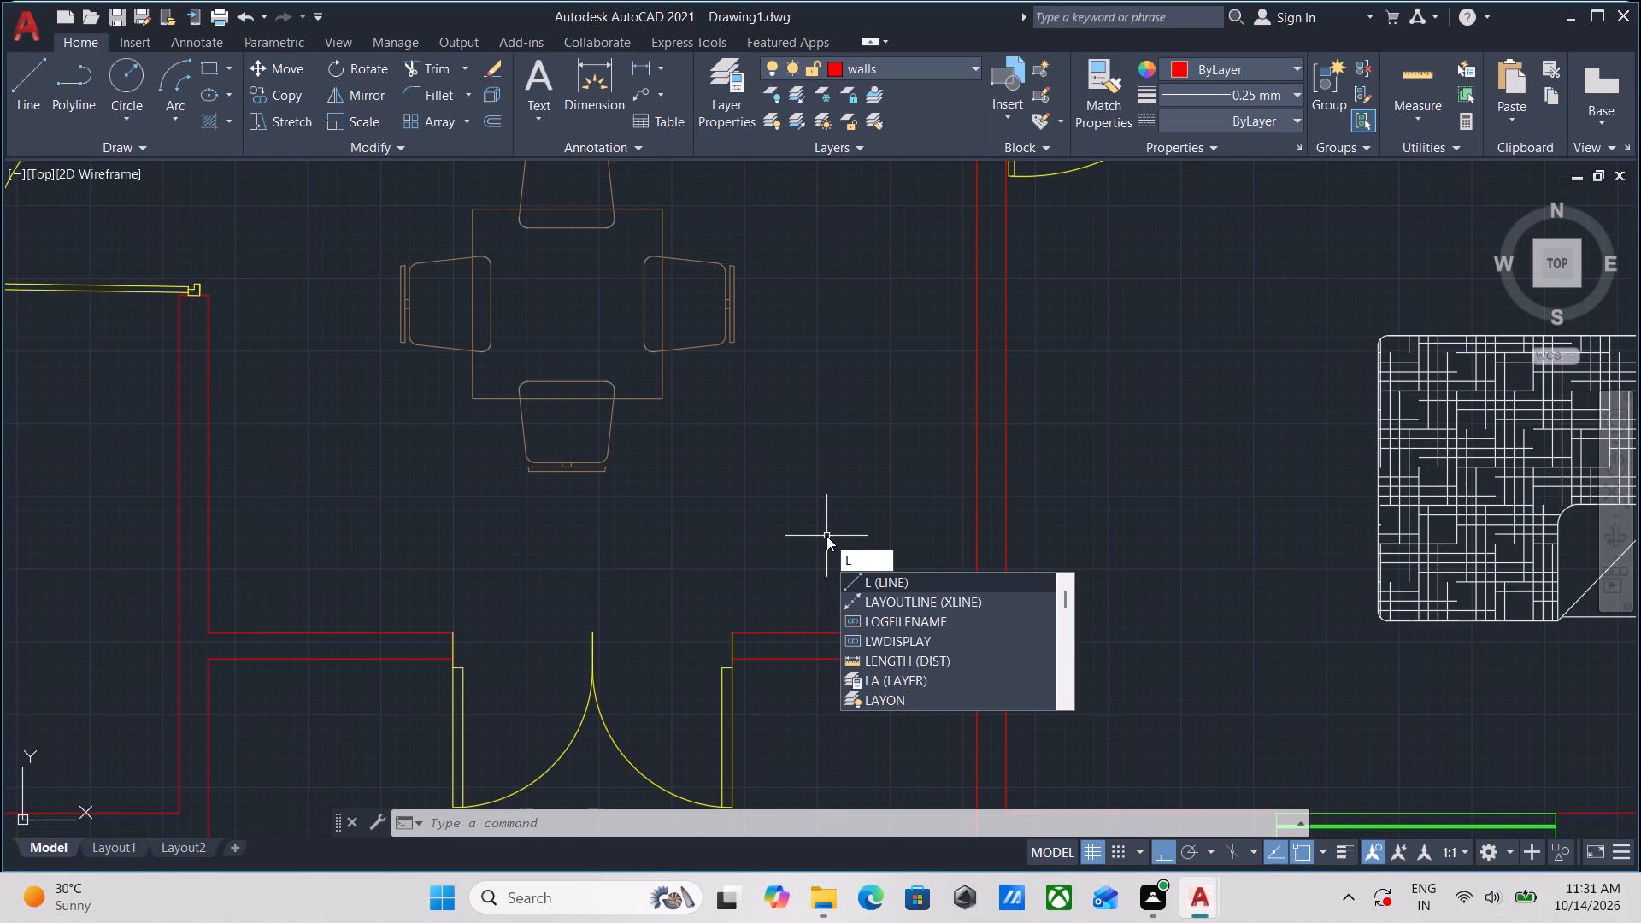
{"action": "key", "text": "Return"}
{"action": "type", "text": "TK"}
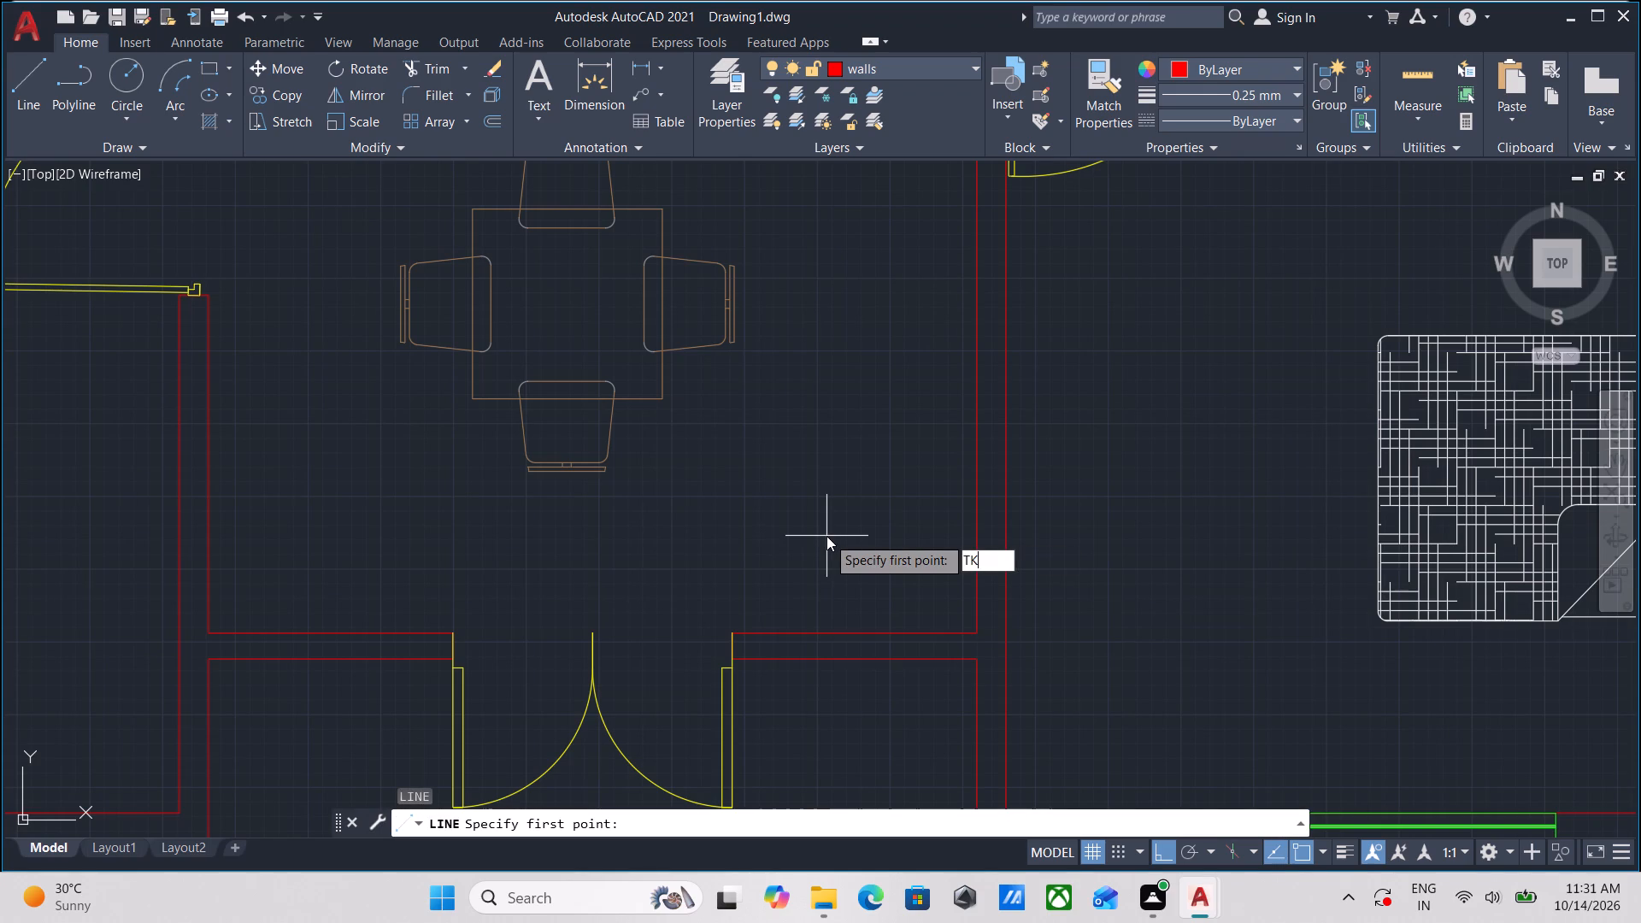
{"action": "key", "text": "Return"}
{"action": "scroll", "coordinate": [956, 638], "scroll_direction": "up", "scroll_amount": 2}
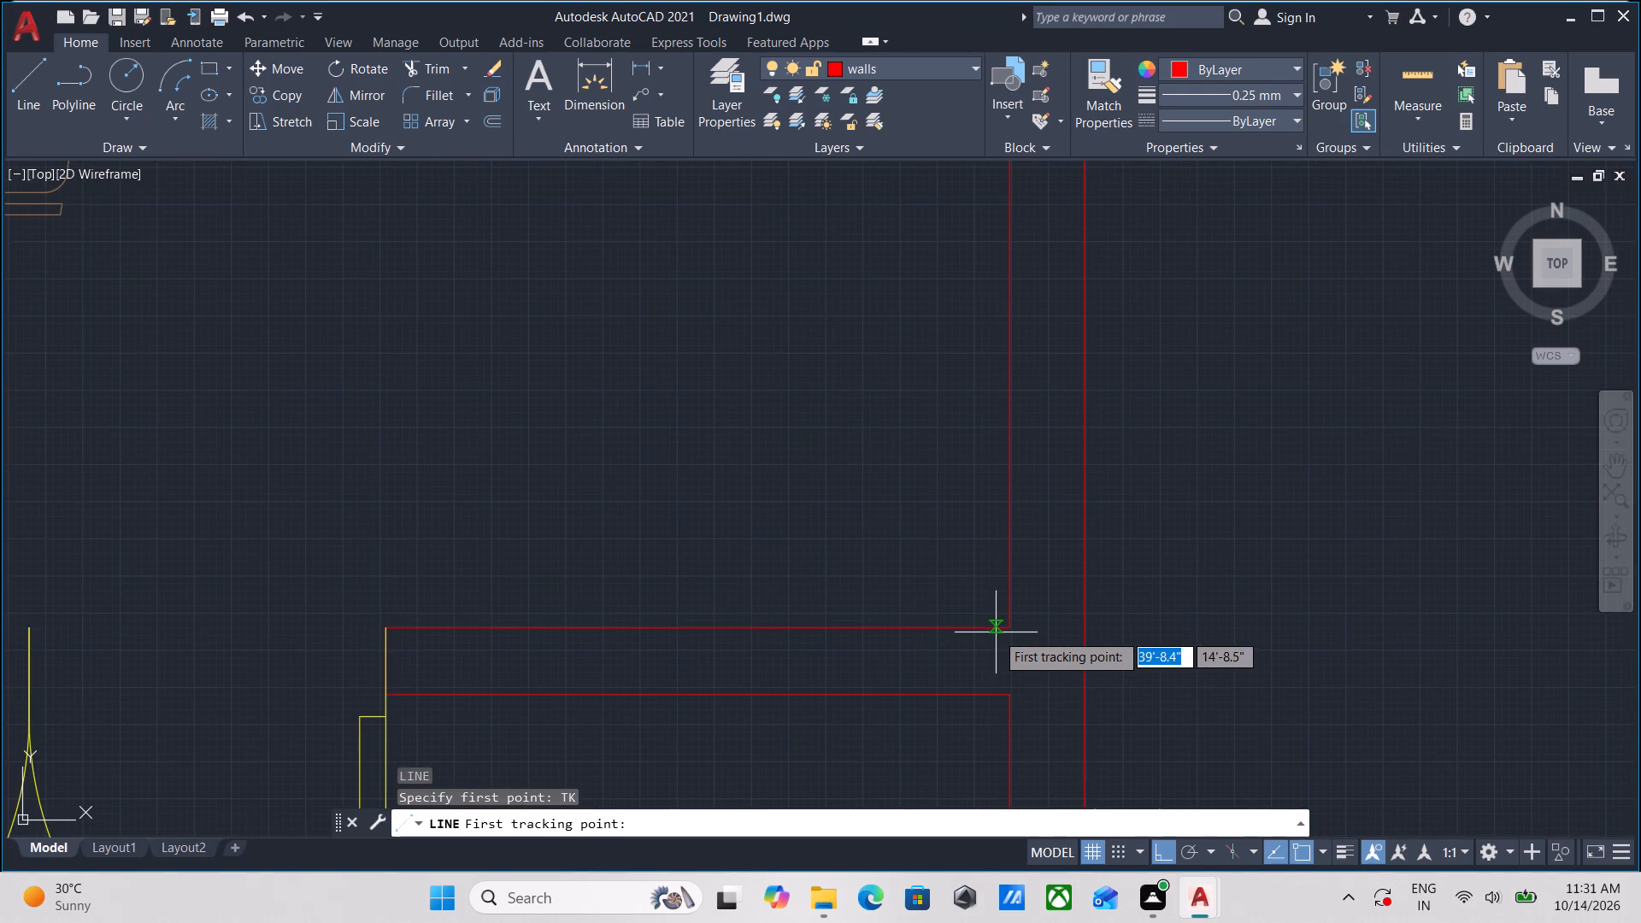
{"action": "left_click", "coordinate": [1010, 628]}
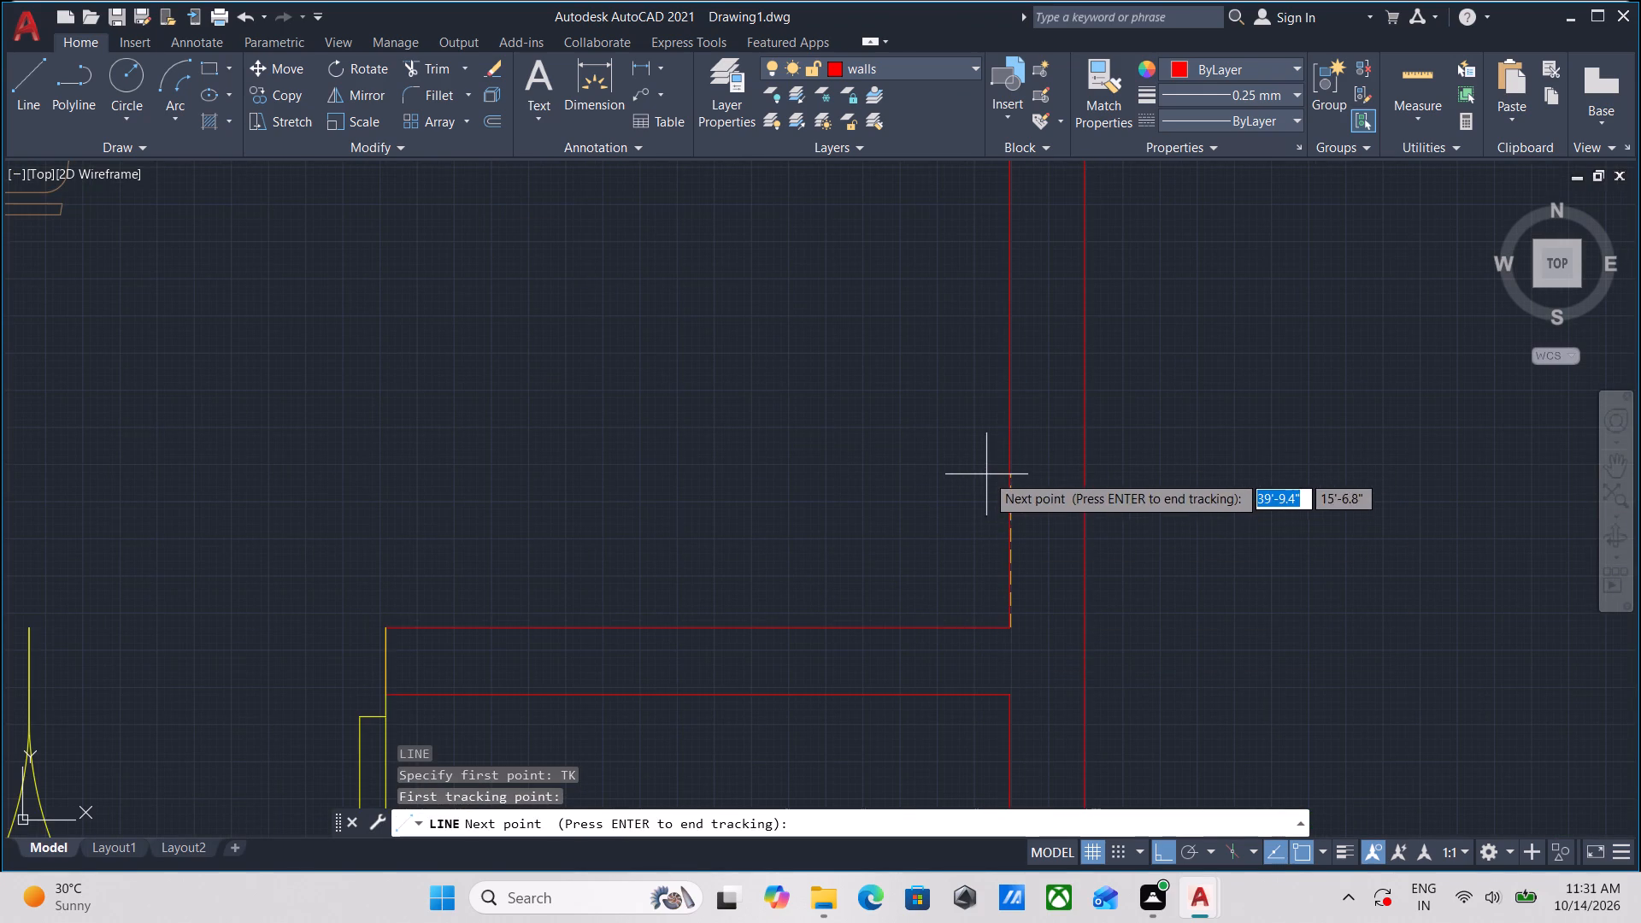
{"action": "middle_click_drag", "start_coordinate": [986, 474], "coordinate": [923, 709]}
{"action": "scroll", "coordinate": [936, 625], "scroll_direction": "down", "scroll_amount": 2}
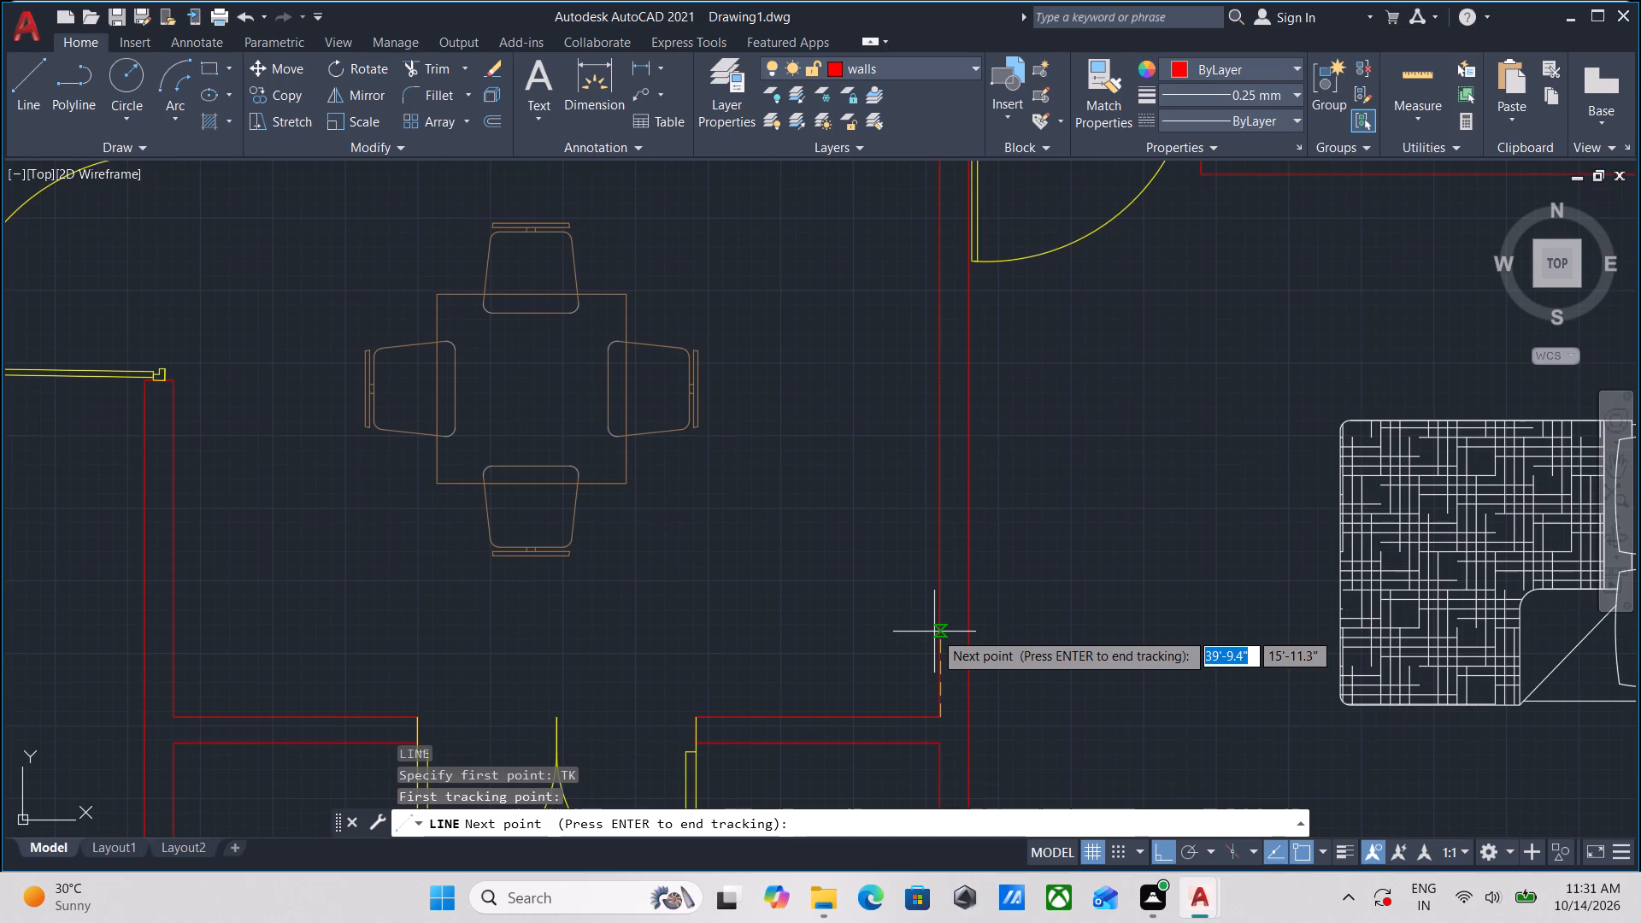
{"action": "scroll", "coordinate": [924, 671], "scroll_direction": "up", "scroll_amount": 2}
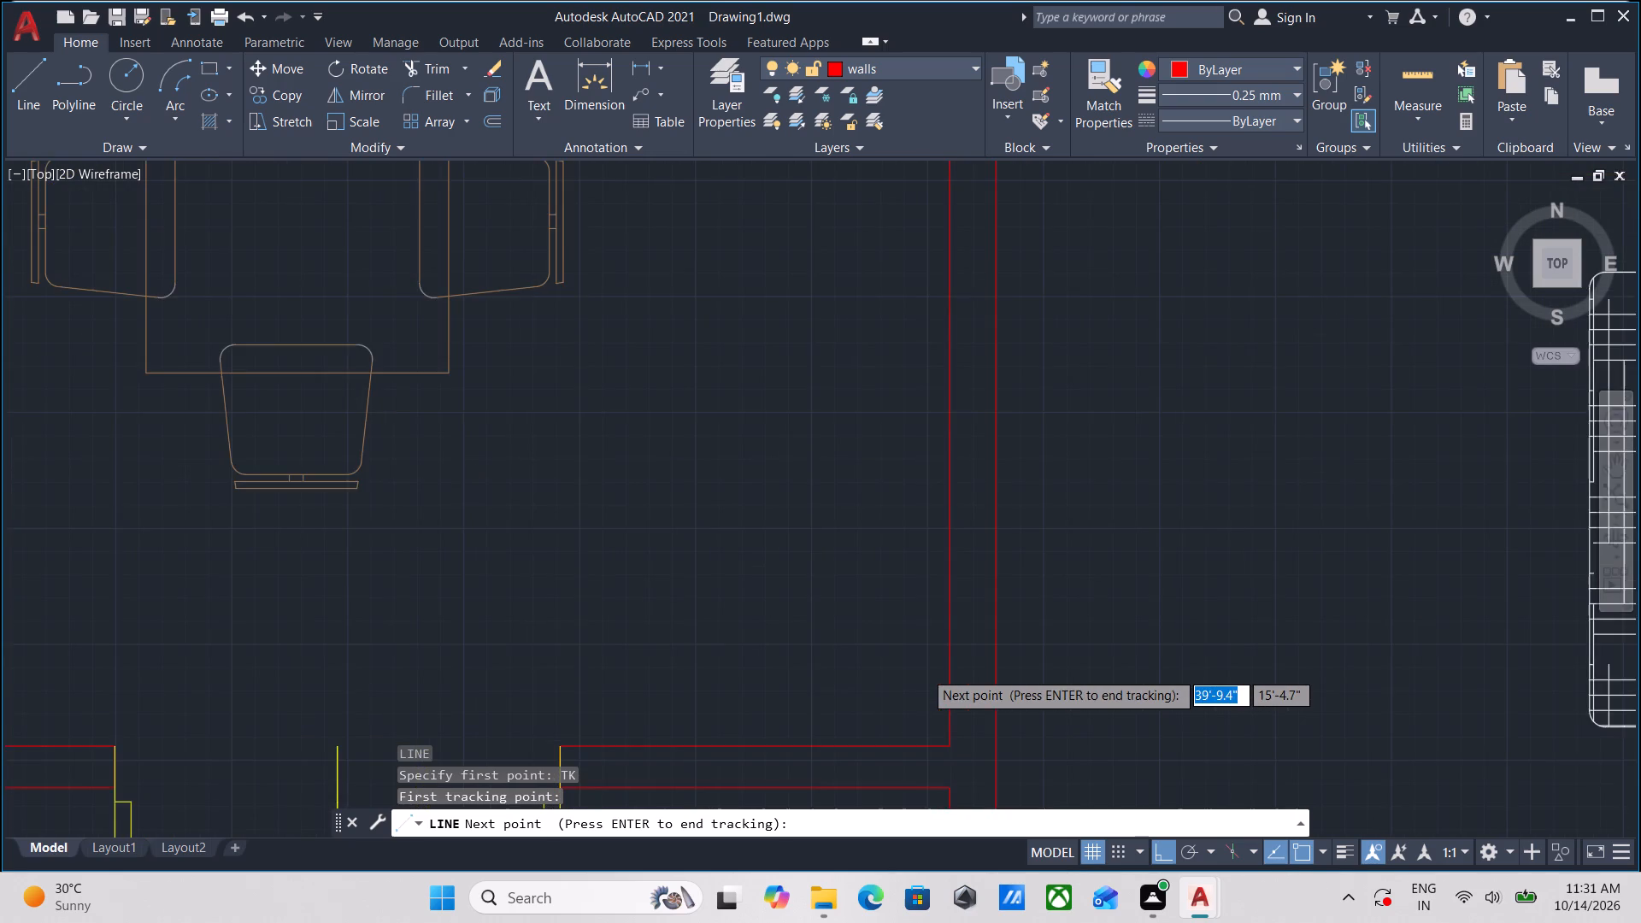
{"action": "scroll", "coordinate": [938, 621], "scroll_direction": "down", "scroll_amount": 3}
{"action": "middle_click_drag", "start_coordinate": [938, 621], "coordinate": [979, 540]}
{"action": "scroll", "coordinate": [981, 558], "scroll_direction": "up", "scroll_amount": 2}
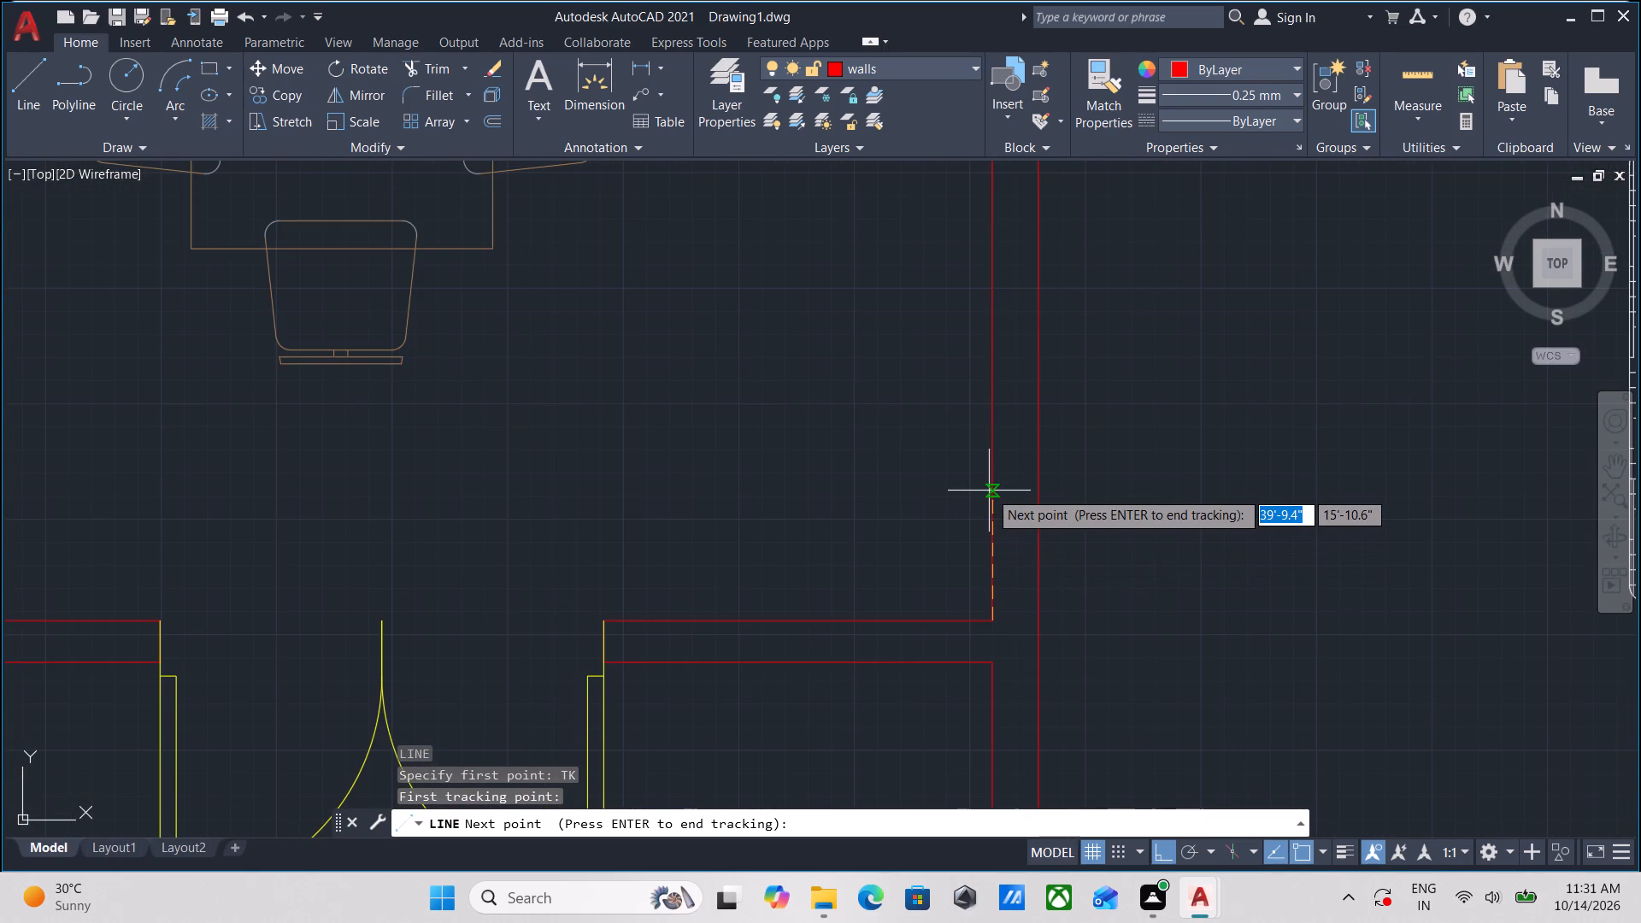
{"action": "type", "text": "3'"}
{"action": "key", "text": "Return"}
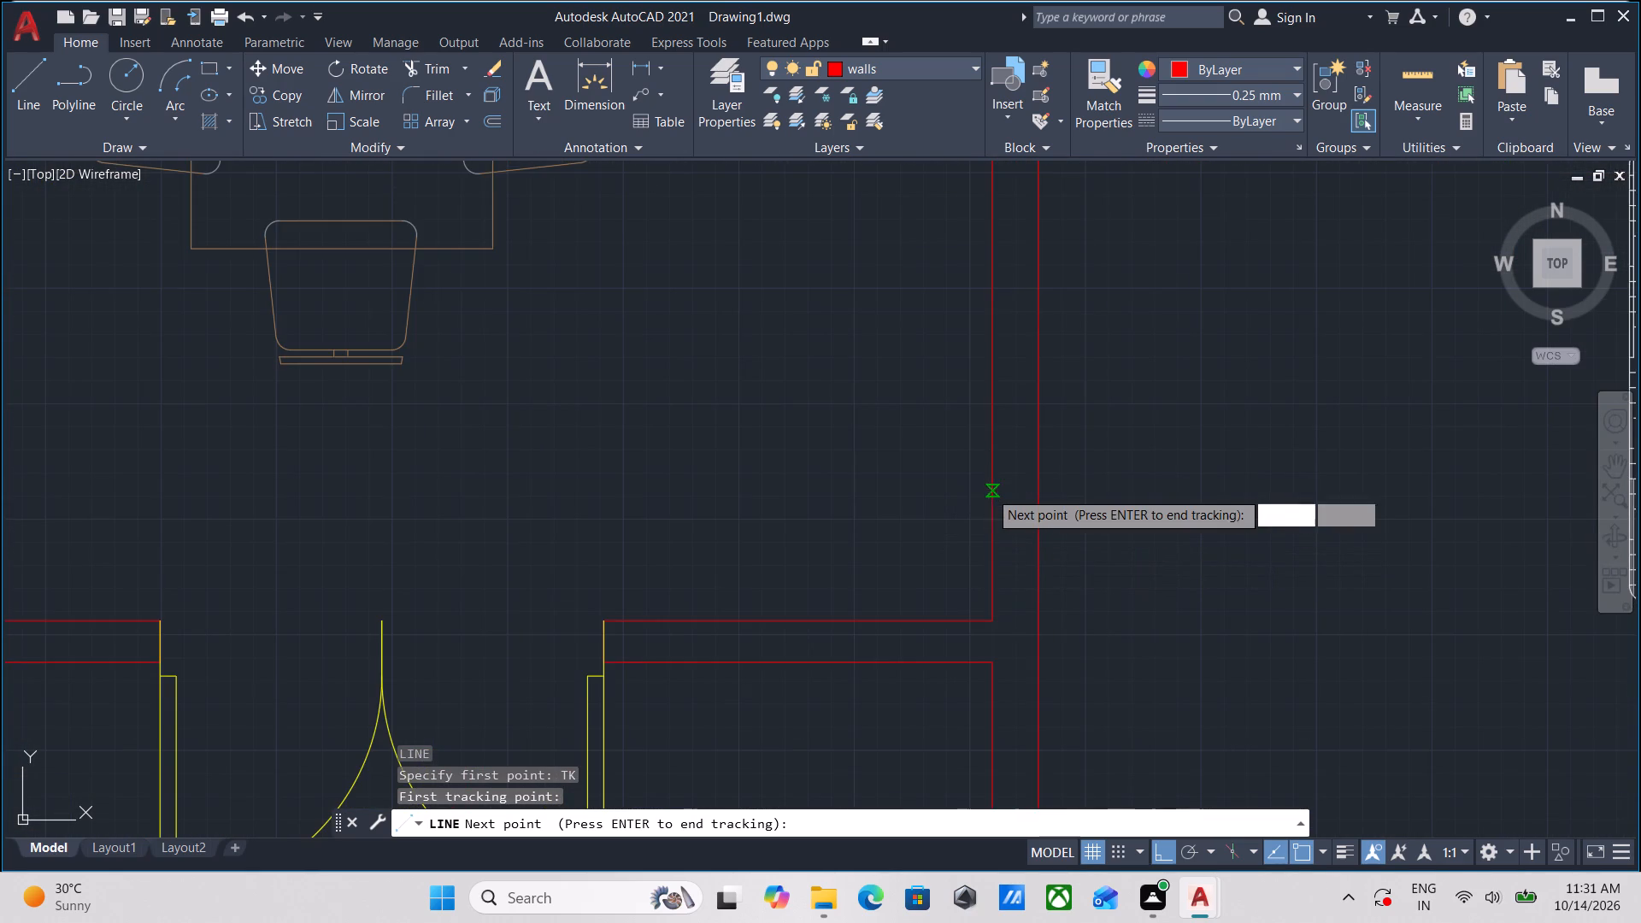
{"action": "key", "text": "Return"}
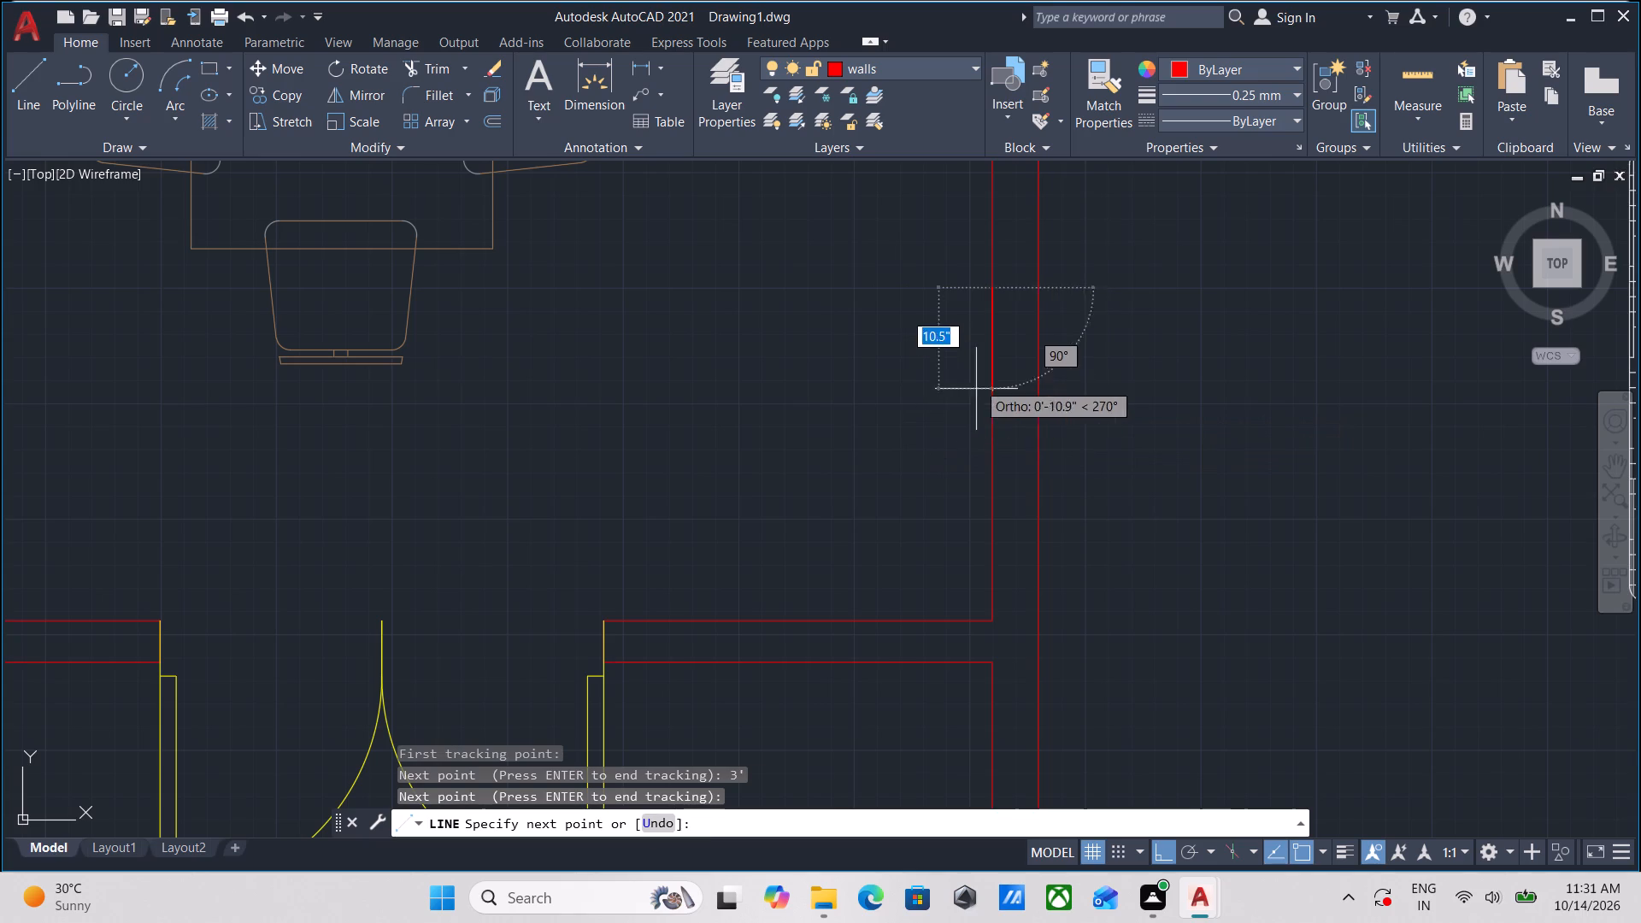
{"action": "middle_click_drag", "start_coordinate": [908, 307], "coordinate": [863, 500]}
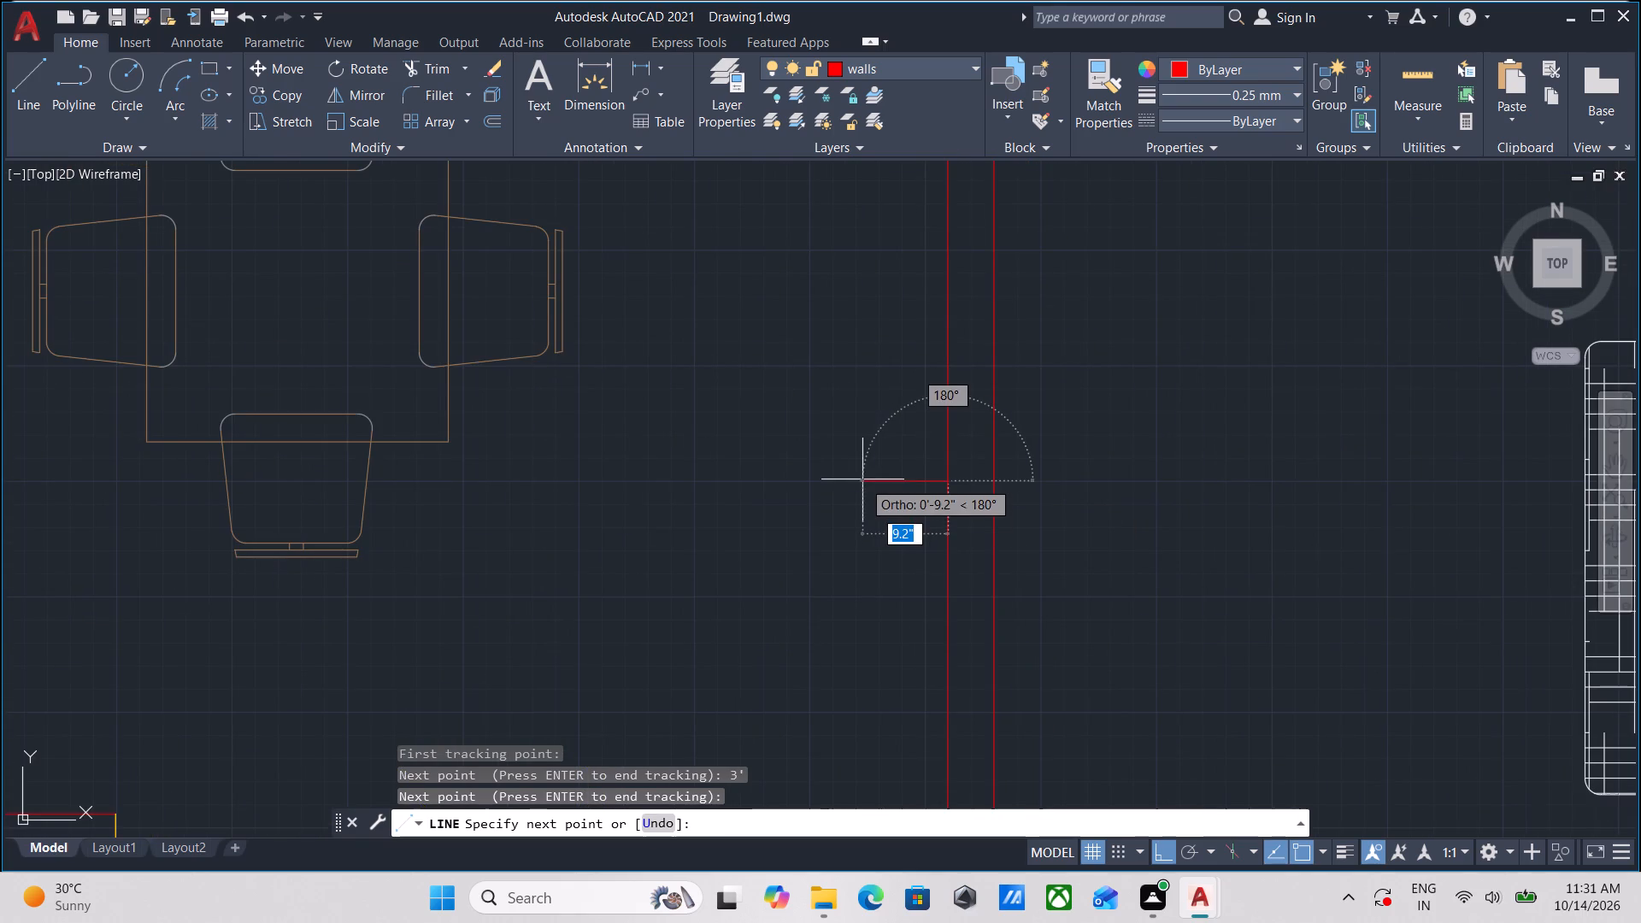
{"action": "scroll", "coordinate": [862, 479], "scroll_direction": "up", "scroll_amount": 1}
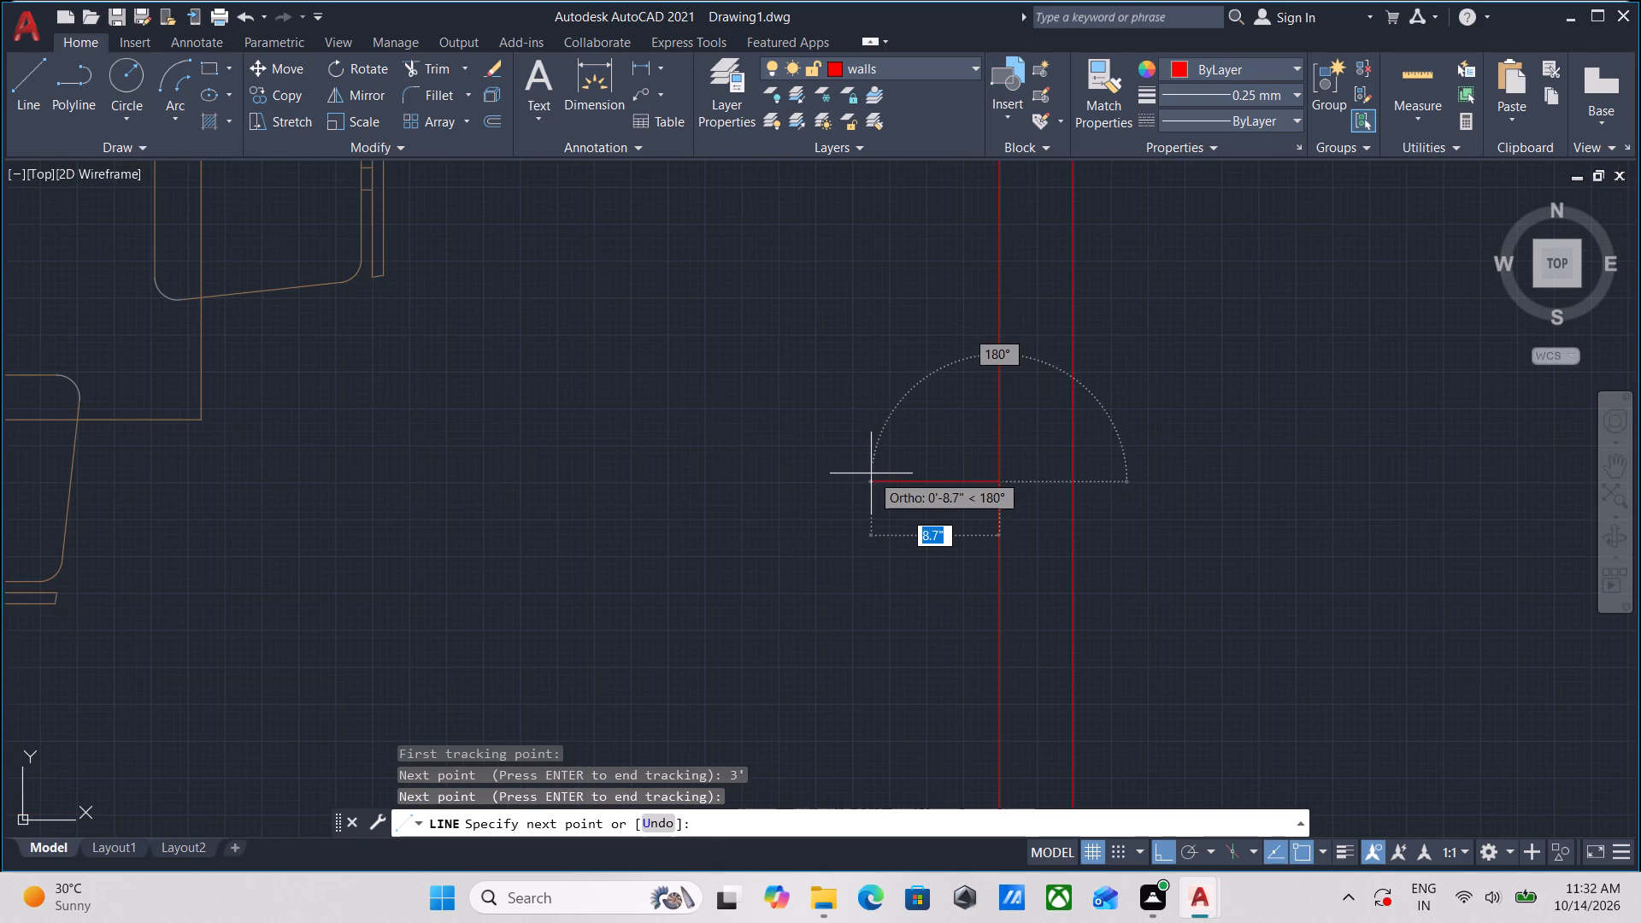
{"action": "scroll", "coordinate": [871, 473], "scroll_direction": "up", "scroll_amount": 2}
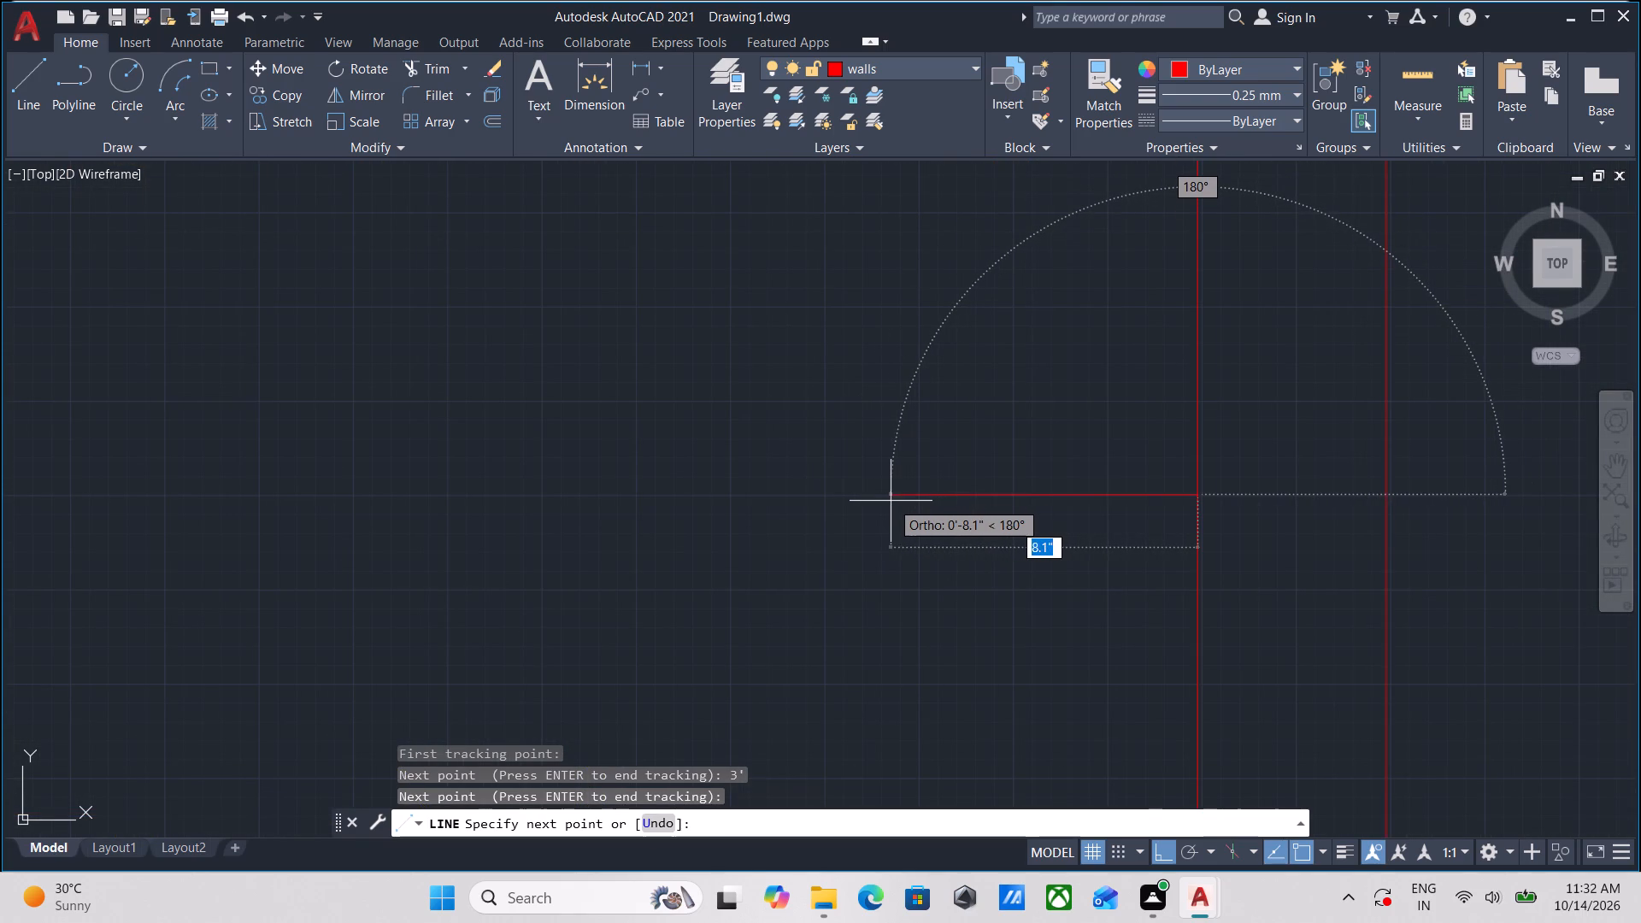
{"action": "key", "text": "3"}
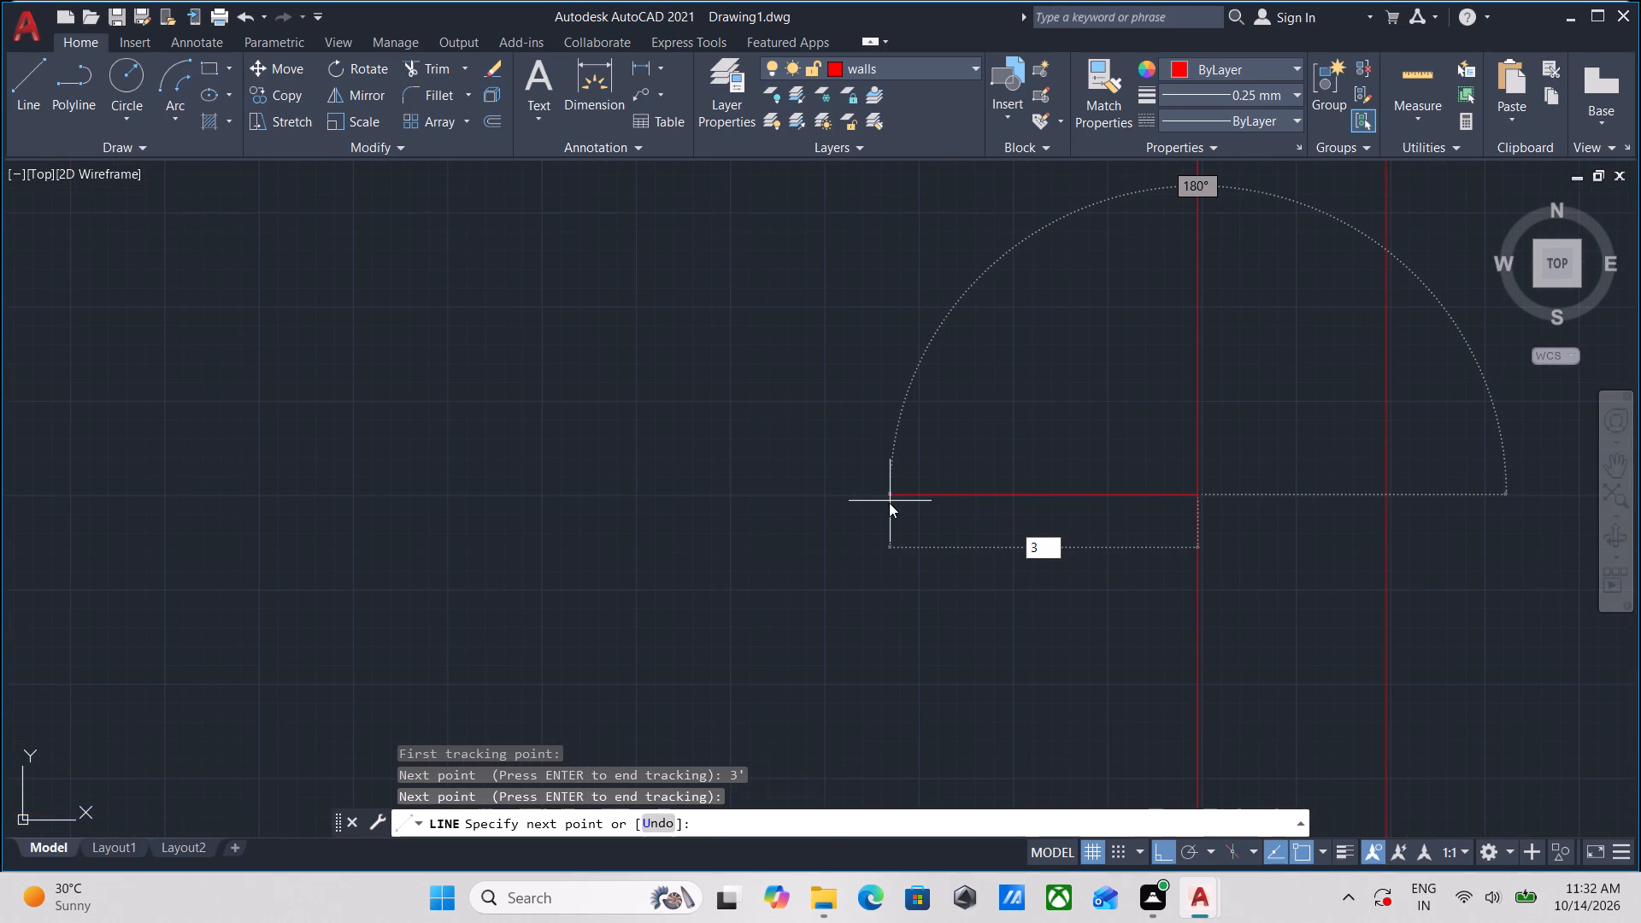
{"action": "key", "text": "BackSpace"}
{"action": "key", "text": "2"}
{"action": "key", "text": "apostrophe"}
{"action": "key", "text": "Return"}
{"action": "scroll", "coordinate": [903, 503], "scroll_direction": "down", "scroll_amount": 2}
{"action": "key", "text": "Escape"}
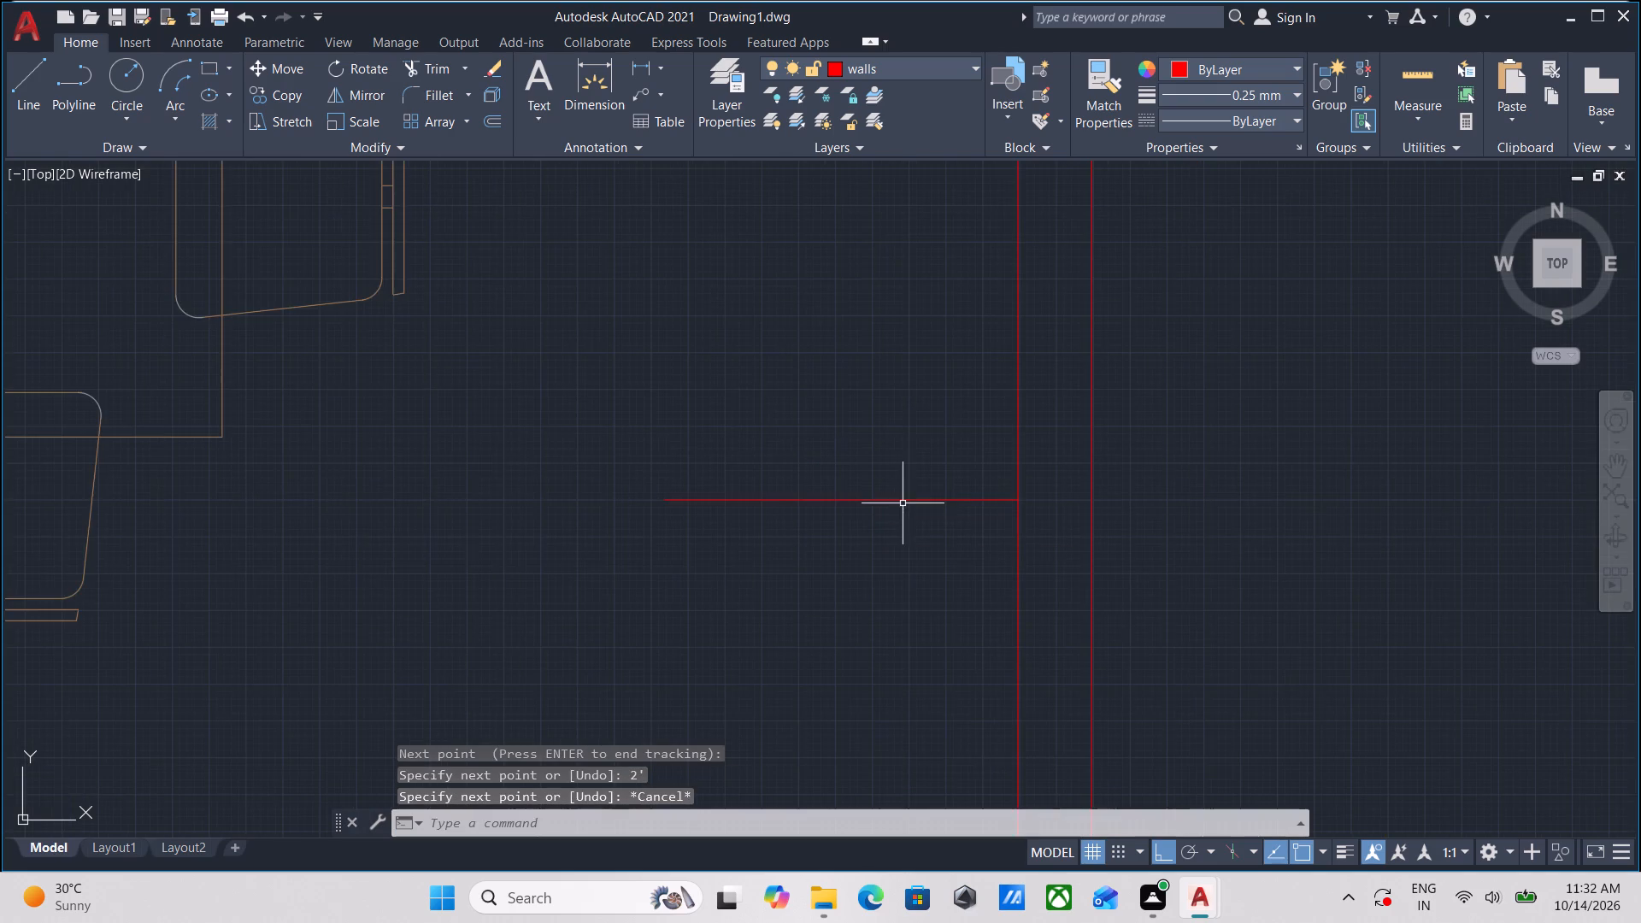
Shorten the new line beside the dining set to 1' by stretching its free left end to its midpoint.
{"action": "scroll", "coordinate": [906, 544], "scroll_direction": "down", "scroll_amount": 2}
{"action": "middle_click_drag", "start_coordinate": [904, 545], "coordinate": [932, 528]}
{"action": "scroll", "coordinate": [937, 524], "scroll_direction": "down", "scroll_amount": 3}
{"action": "scroll", "coordinate": [944, 452], "scroll_direction": "down", "scroll_amount": 1}
{"action": "middle_click_drag", "start_coordinate": [944, 452], "coordinate": [901, 581]}
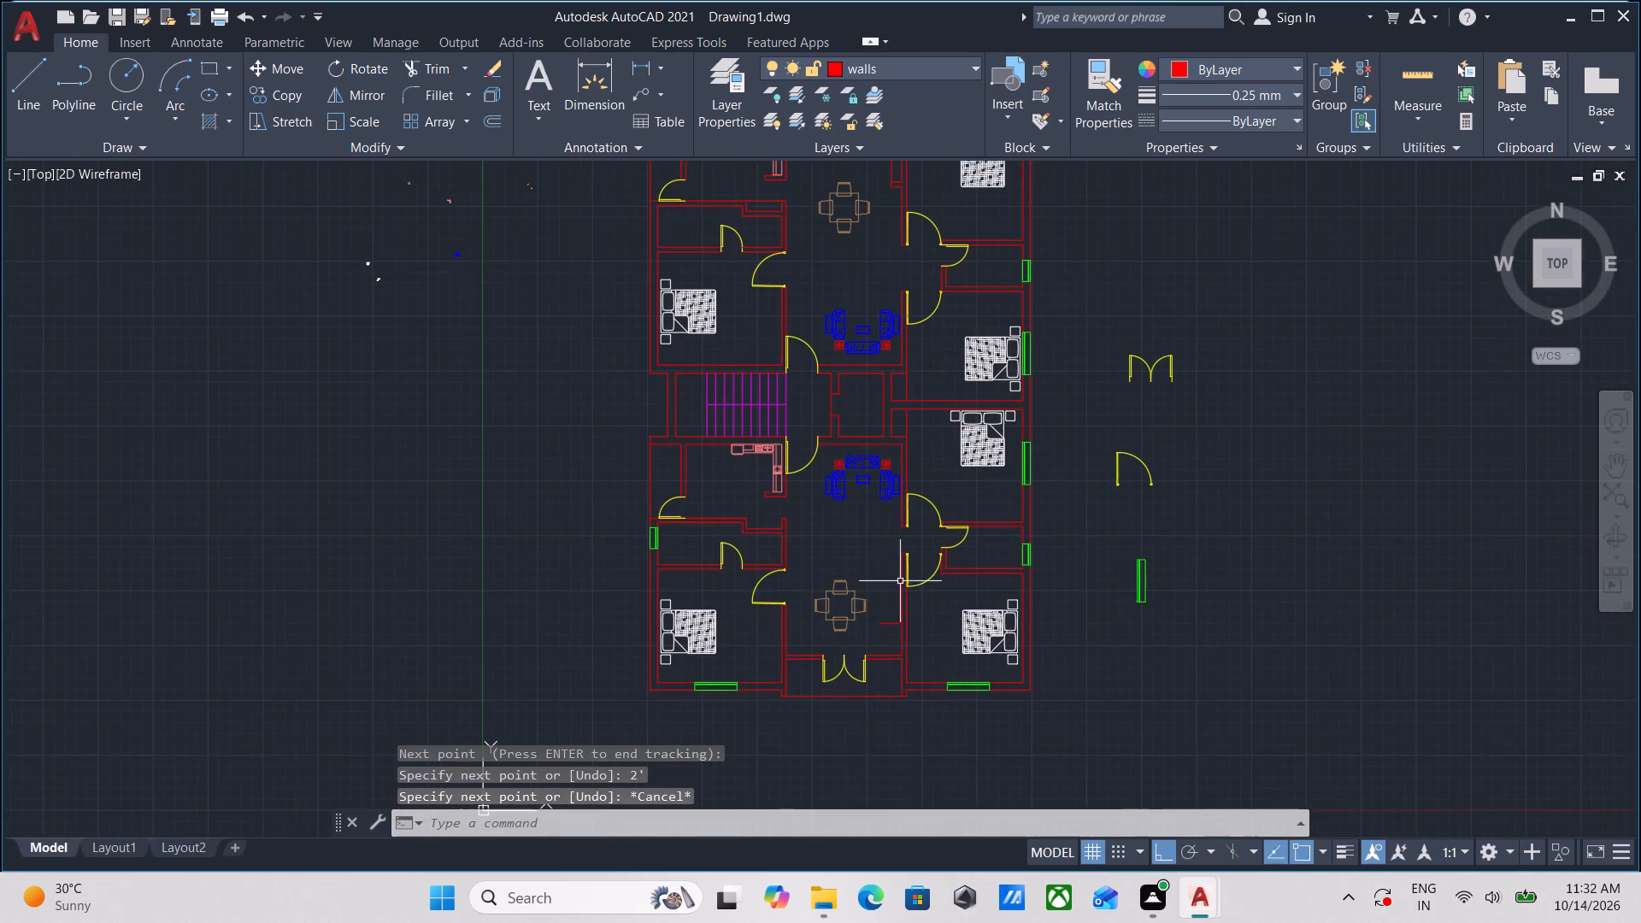
{"action": "scroll", "coordinate": [900, 643], "scroll_direction": "up", "scroll_amount": 2}
{"action": "scroll", "coordinate": [887, 556], "scroll_direction": "up", "scroll_amount": 2}
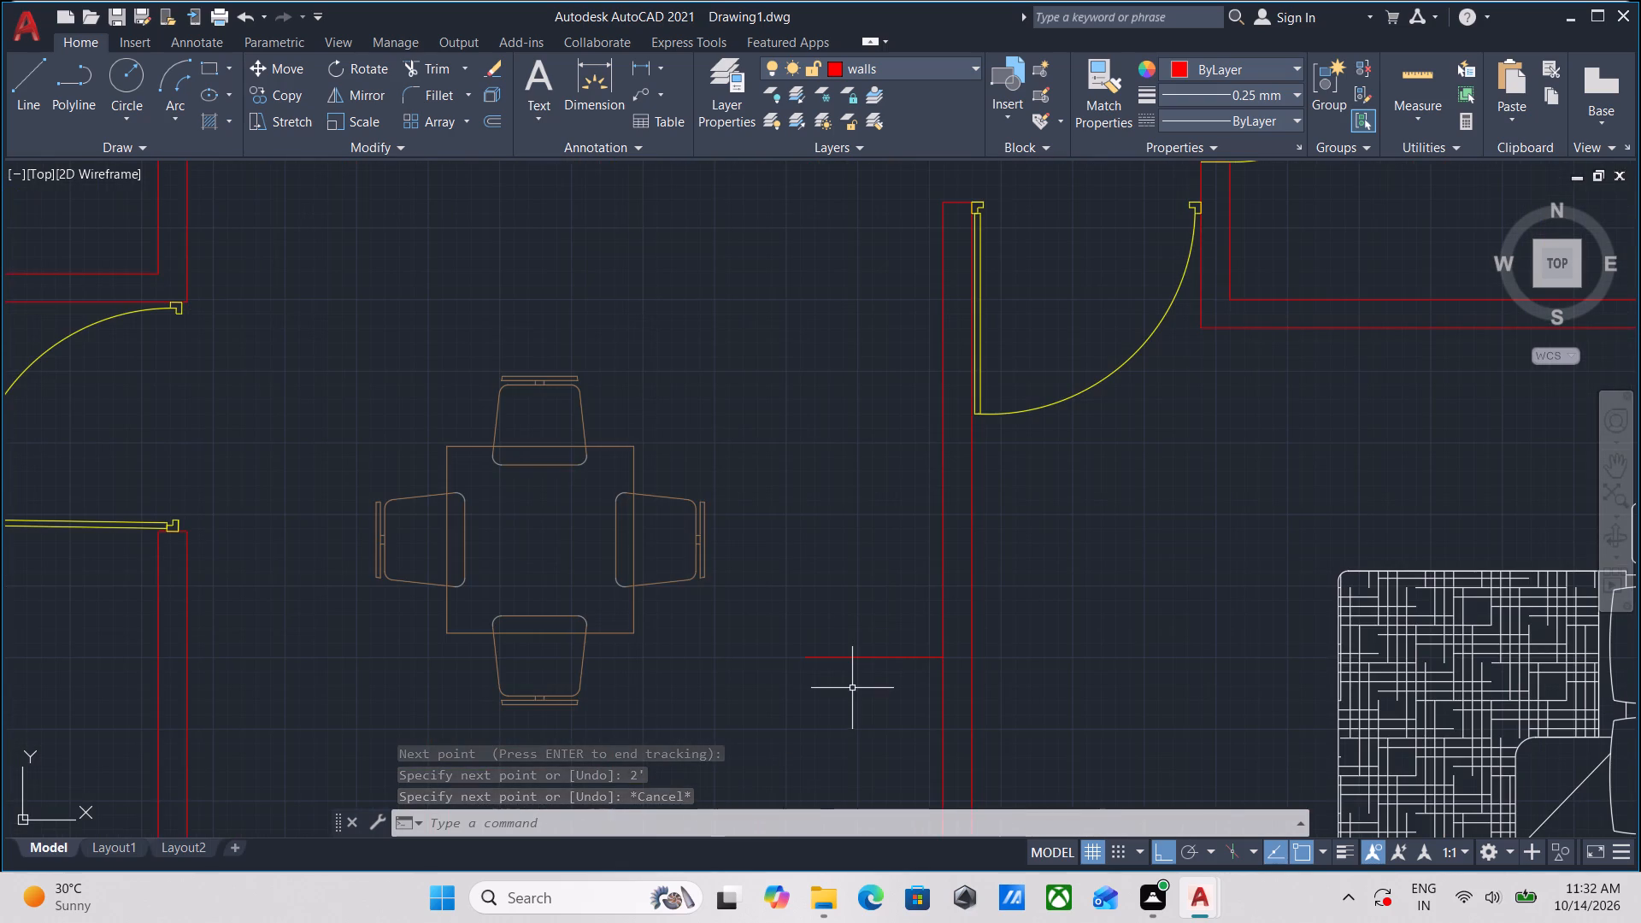
{"action": "left_click", "coordinate": [852, 689]}
{"action": "left_click", "coordinate": [820, 632]}
{"action": "scroll", "coordinate": [818, 673], "scroll_direction": "up", "scroll_amount": 3}
{"action": "left_click", "coordinate": [758, 619]}
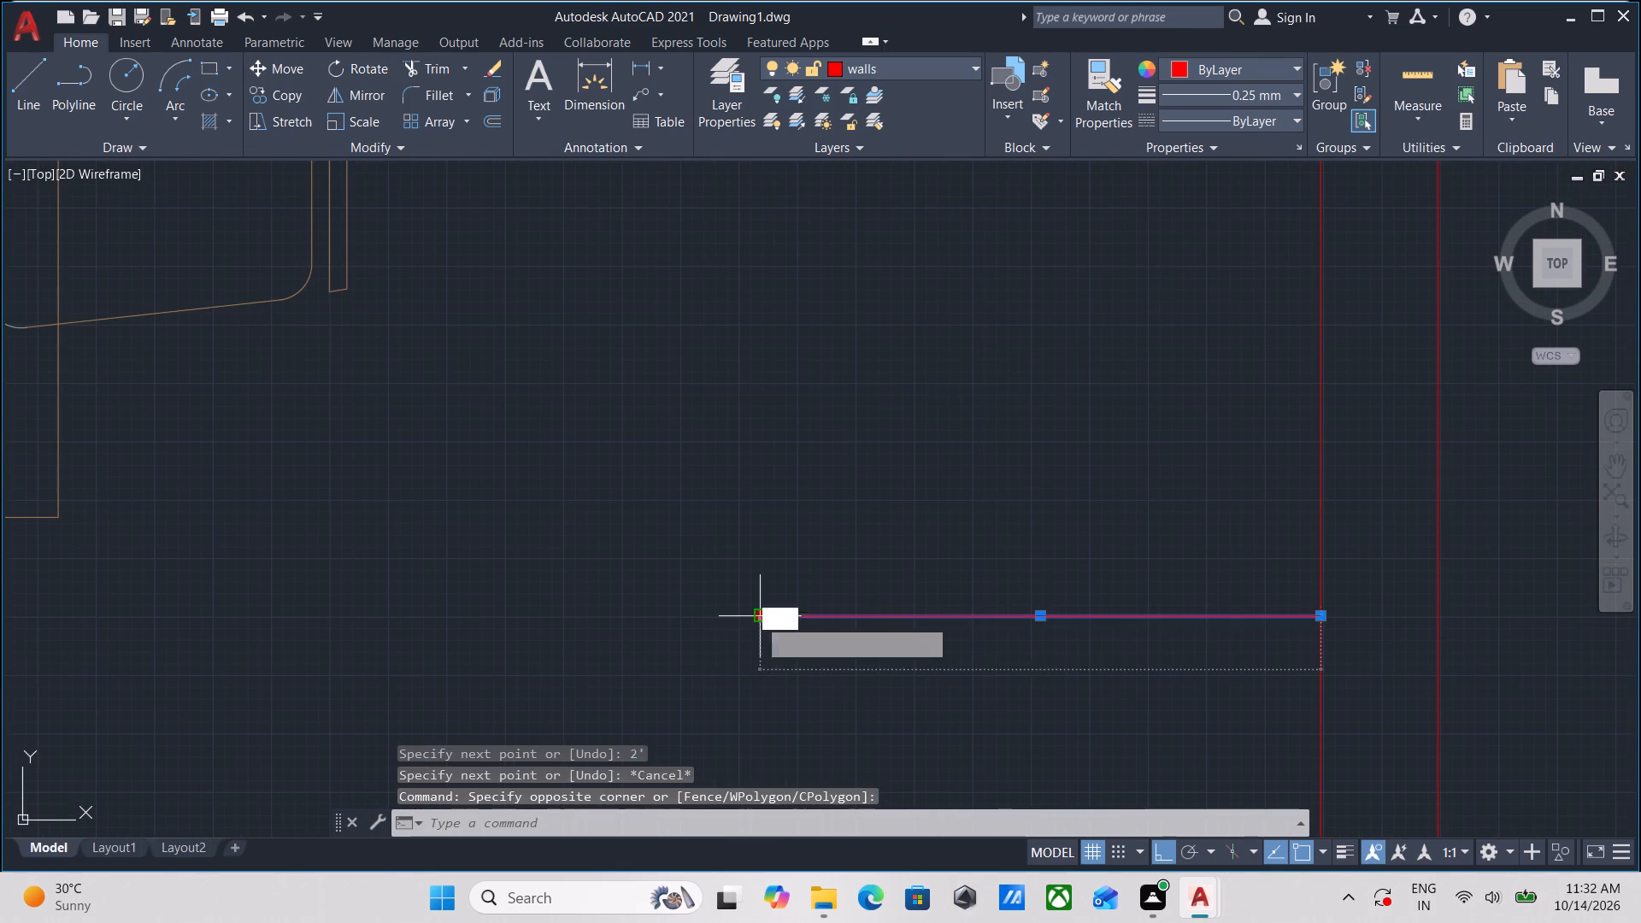
{"action": "left_click", "coordinate": [1045, 618]}
{"action": "key", "text": "Escape"}
{"action": "scroll", "coordinate": [1053, 622], "scroll_direction": "down", "scroll_amount": 1}
{"action": "key", "text": "Escape"}
{"action": "scroll", "coordinate": [1107, 637], "scroll_direction": "up", "scroll_amount": 2}
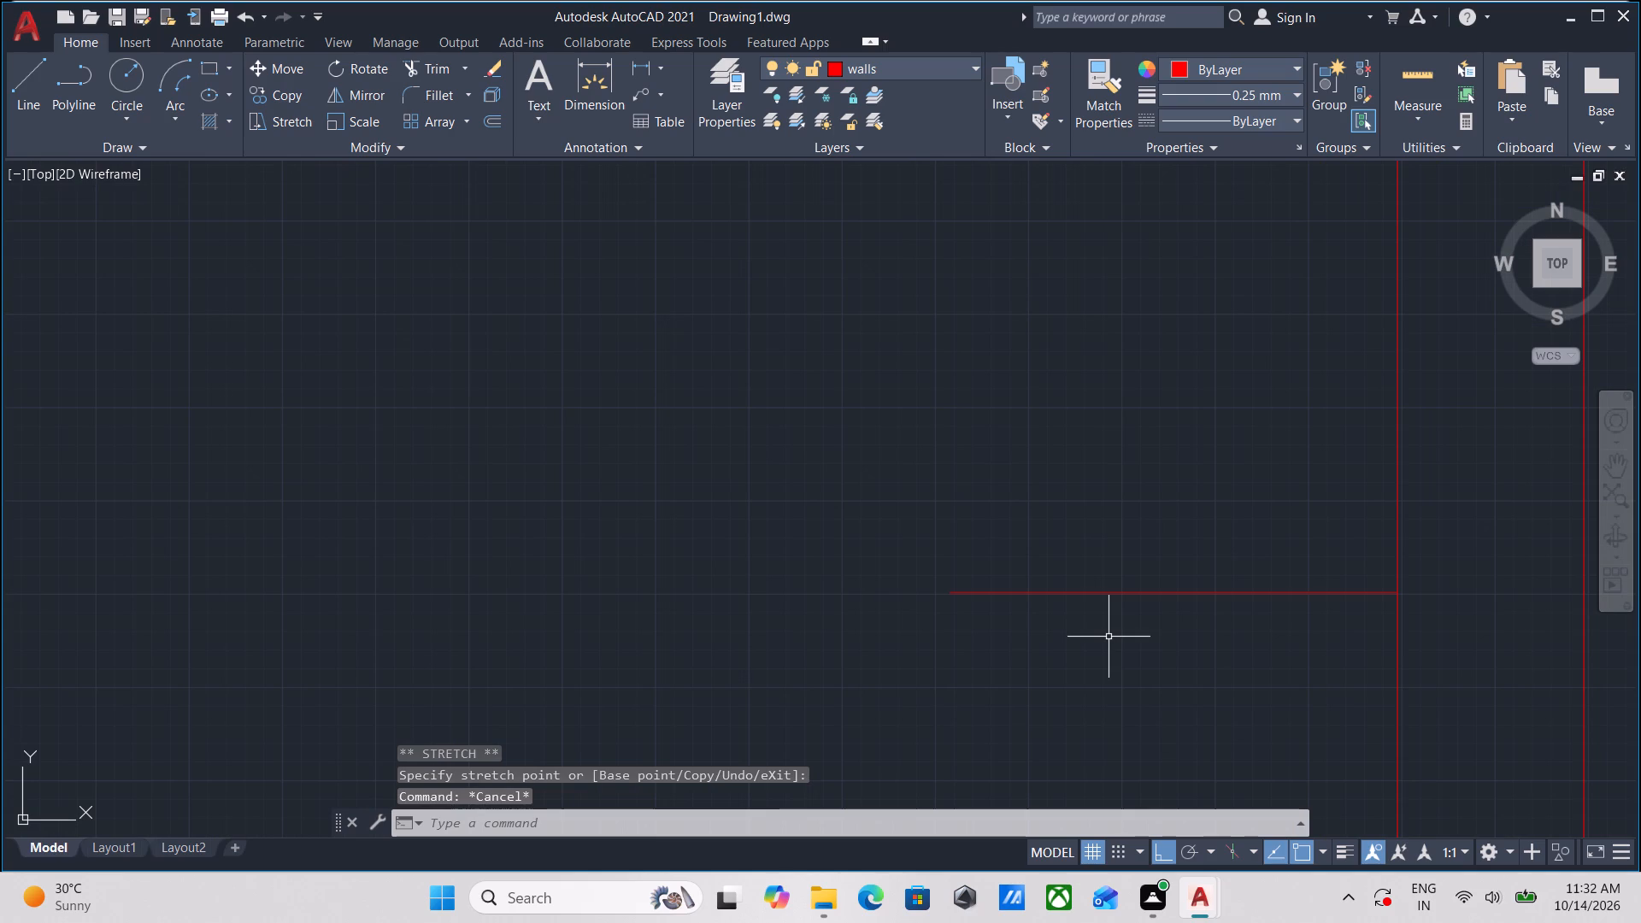
Offset the shortened line 5" upward at the lower hall's right wall.
{"action": "left_click_drag", "start_coordinate": [1173, 650], "coordinate": [1168, 635]}
{"action": "left_click", "coordinate": [1080, 542]}
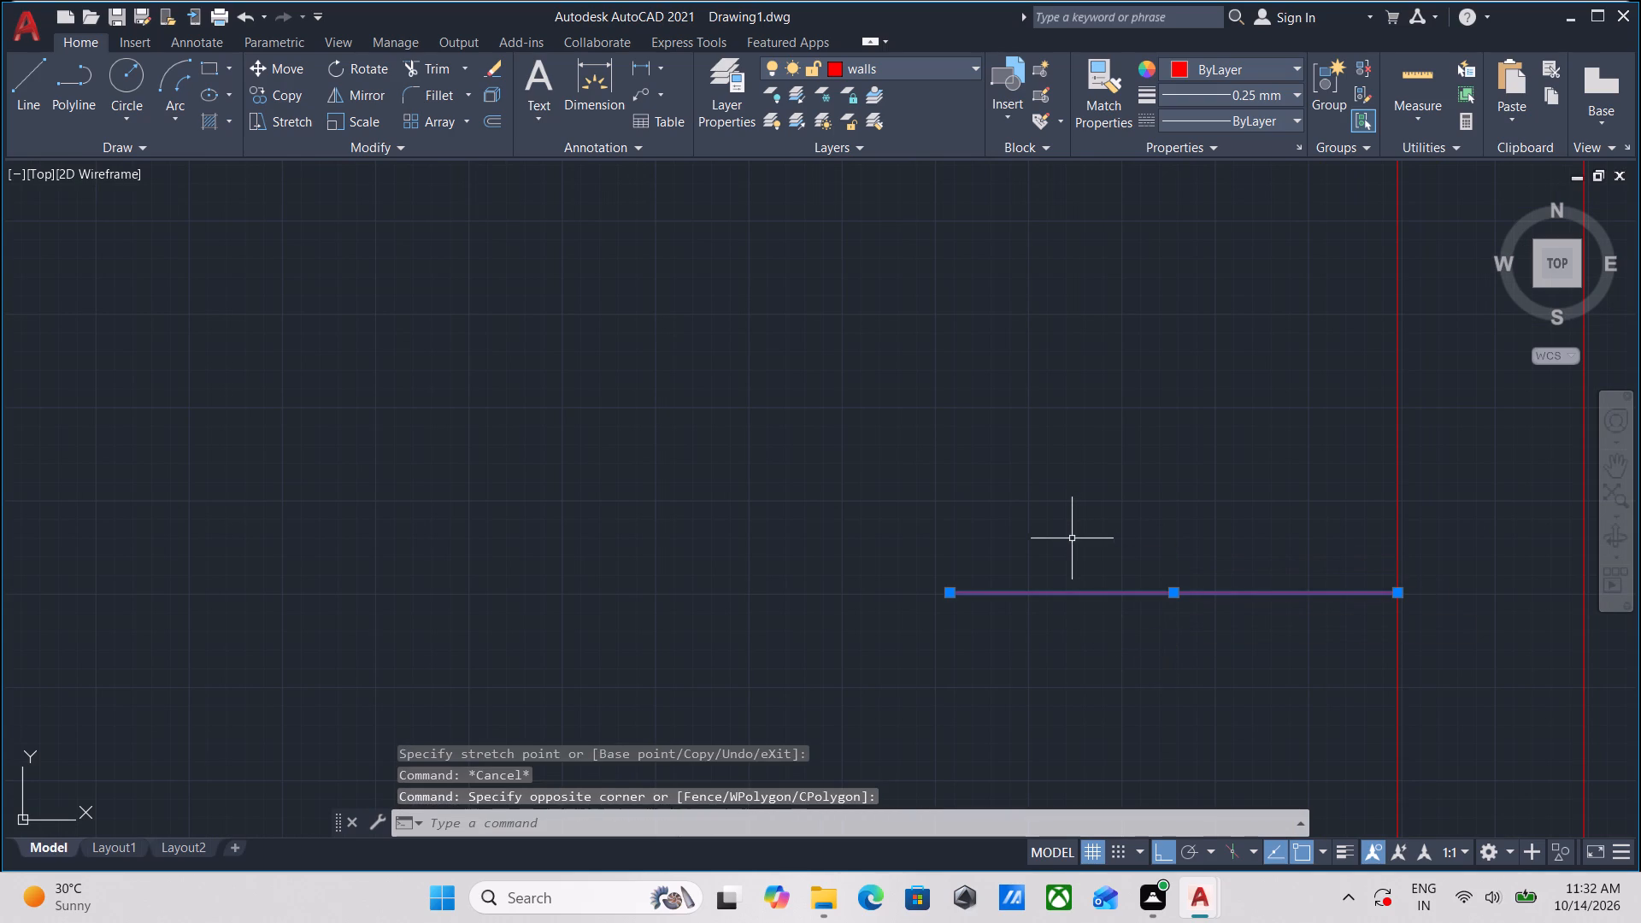
{"action": "key", "text": "o"}
{"action": "key", "text": "Return"}
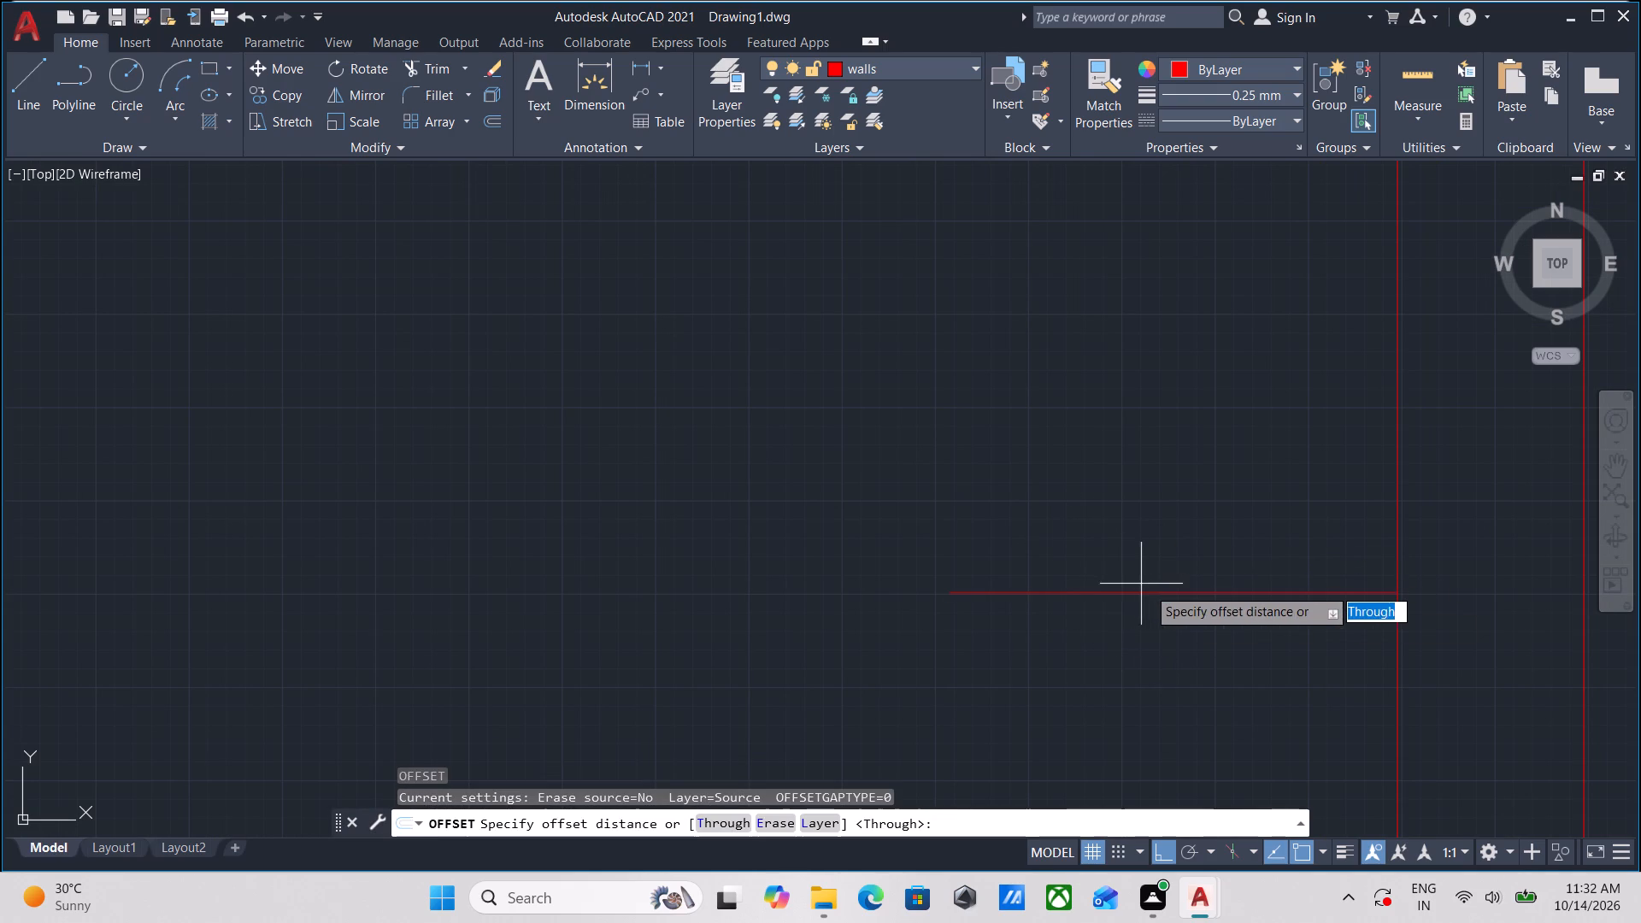
{"action": "left_click", "coordinate": [1179, 597]}
{"action": "left_click", "coordinate": [1178, 533]}
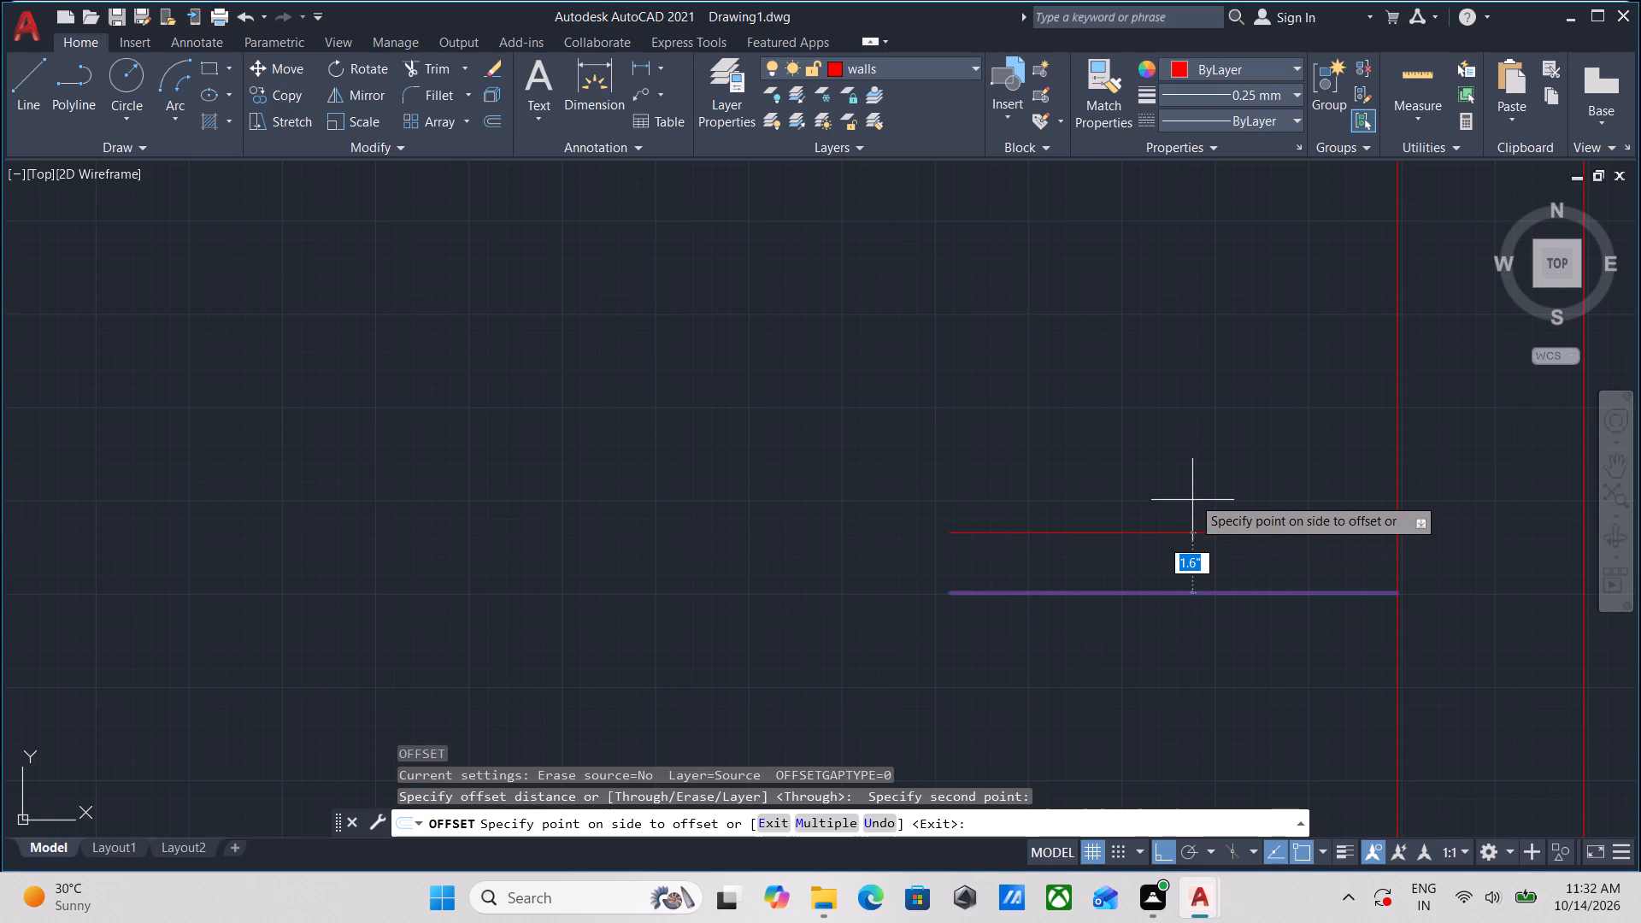
{"action": "key", "text": "5"}
{"action": "key", "text": "Return"}
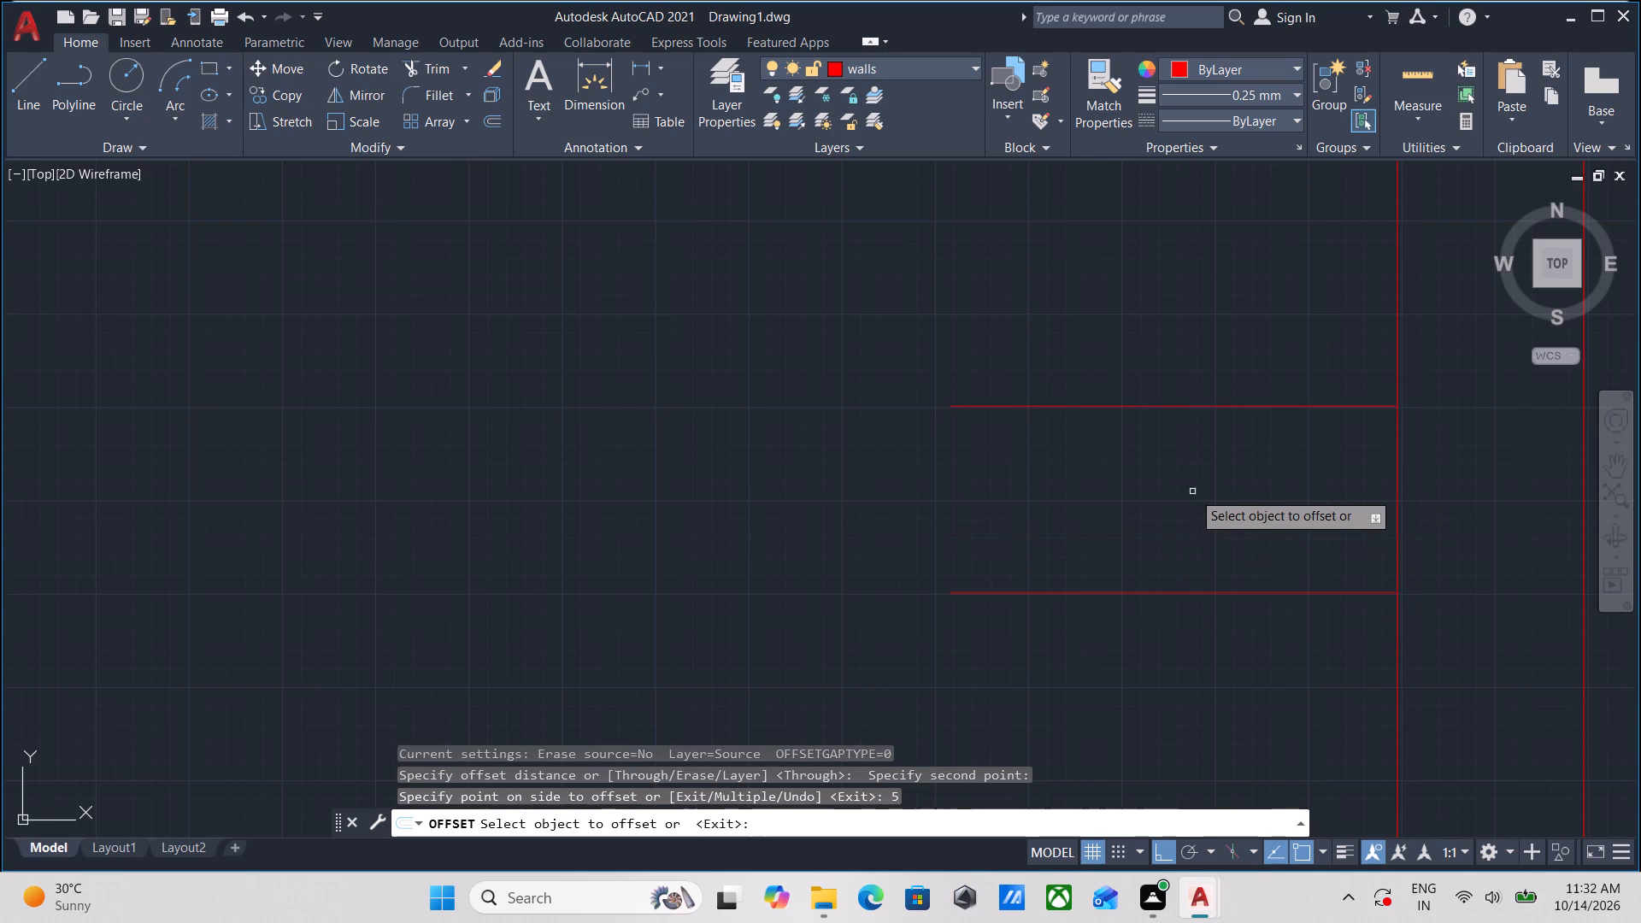
Close the free left end of the two parallel stub lines beside the lower dining set with a vertical line.
{"action": "scroll", "coordinate": [1184, 503], "scroll_direction": "down", "scroll_amount": 2}
{"action": "middle_click_drag", "start_coordinate": [1133, 514], "coordinate": [958, 558]}
{"action": "key", "text": "Escape"}
{"action": "scroll", "coordinate": [968, 559], "scroll_direction": "down", "scroll_amount": 1}
{"action": "middle_click_drag", "start_coordinate": [968, 559], "coordinate": [863, 576]}
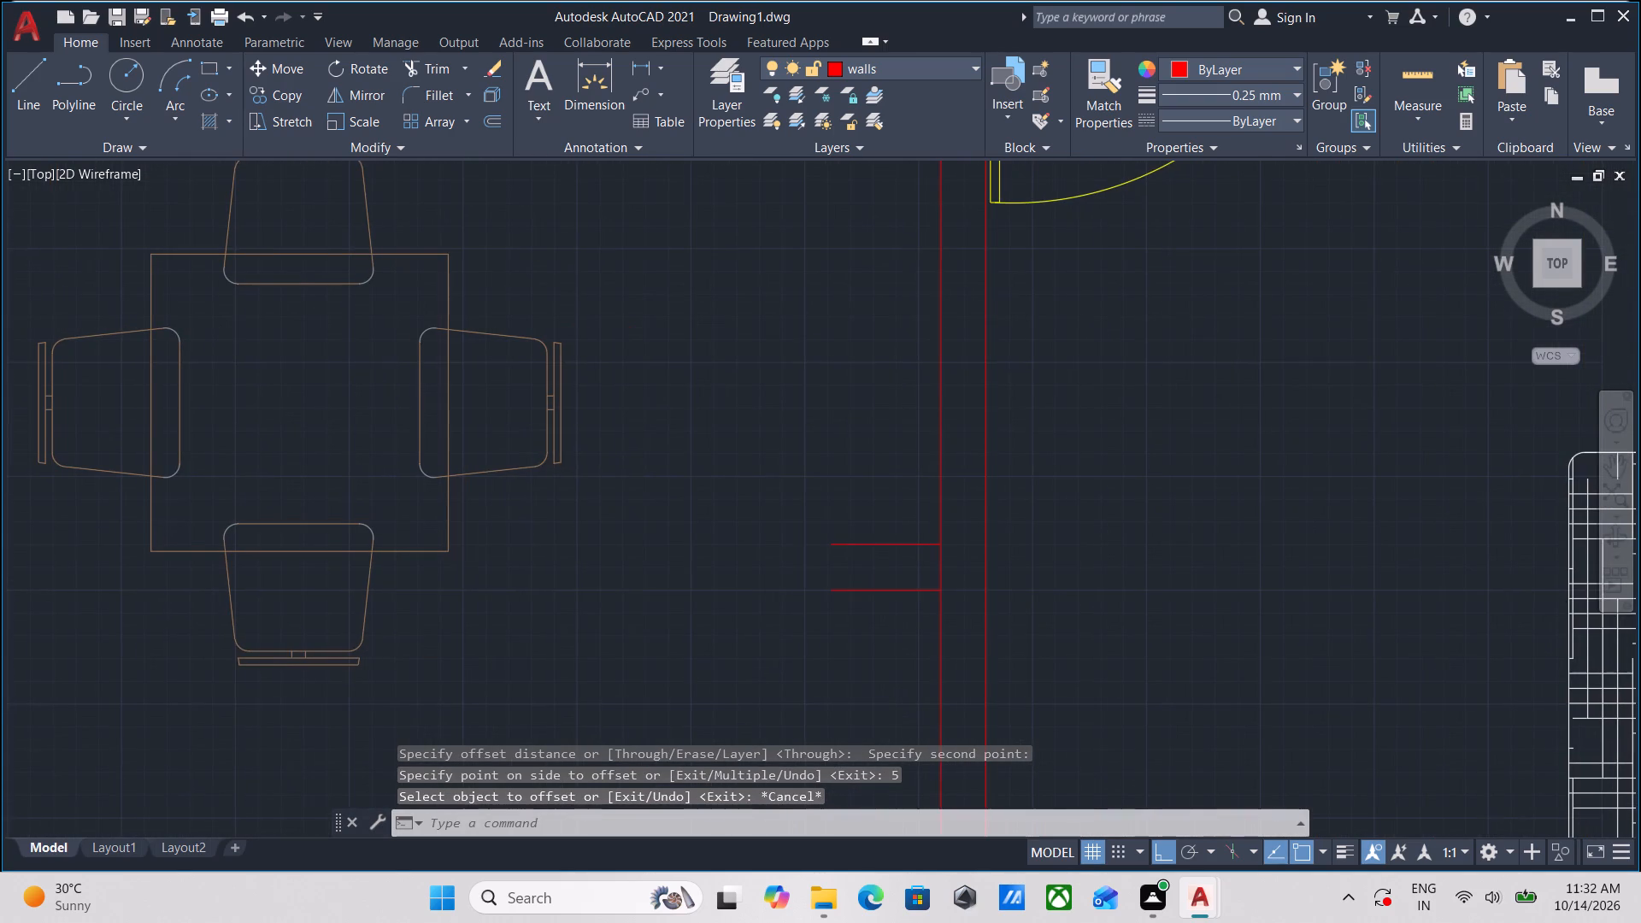
{"action": "key", "text": "l"}
{"action": "key", "text": "Return"}
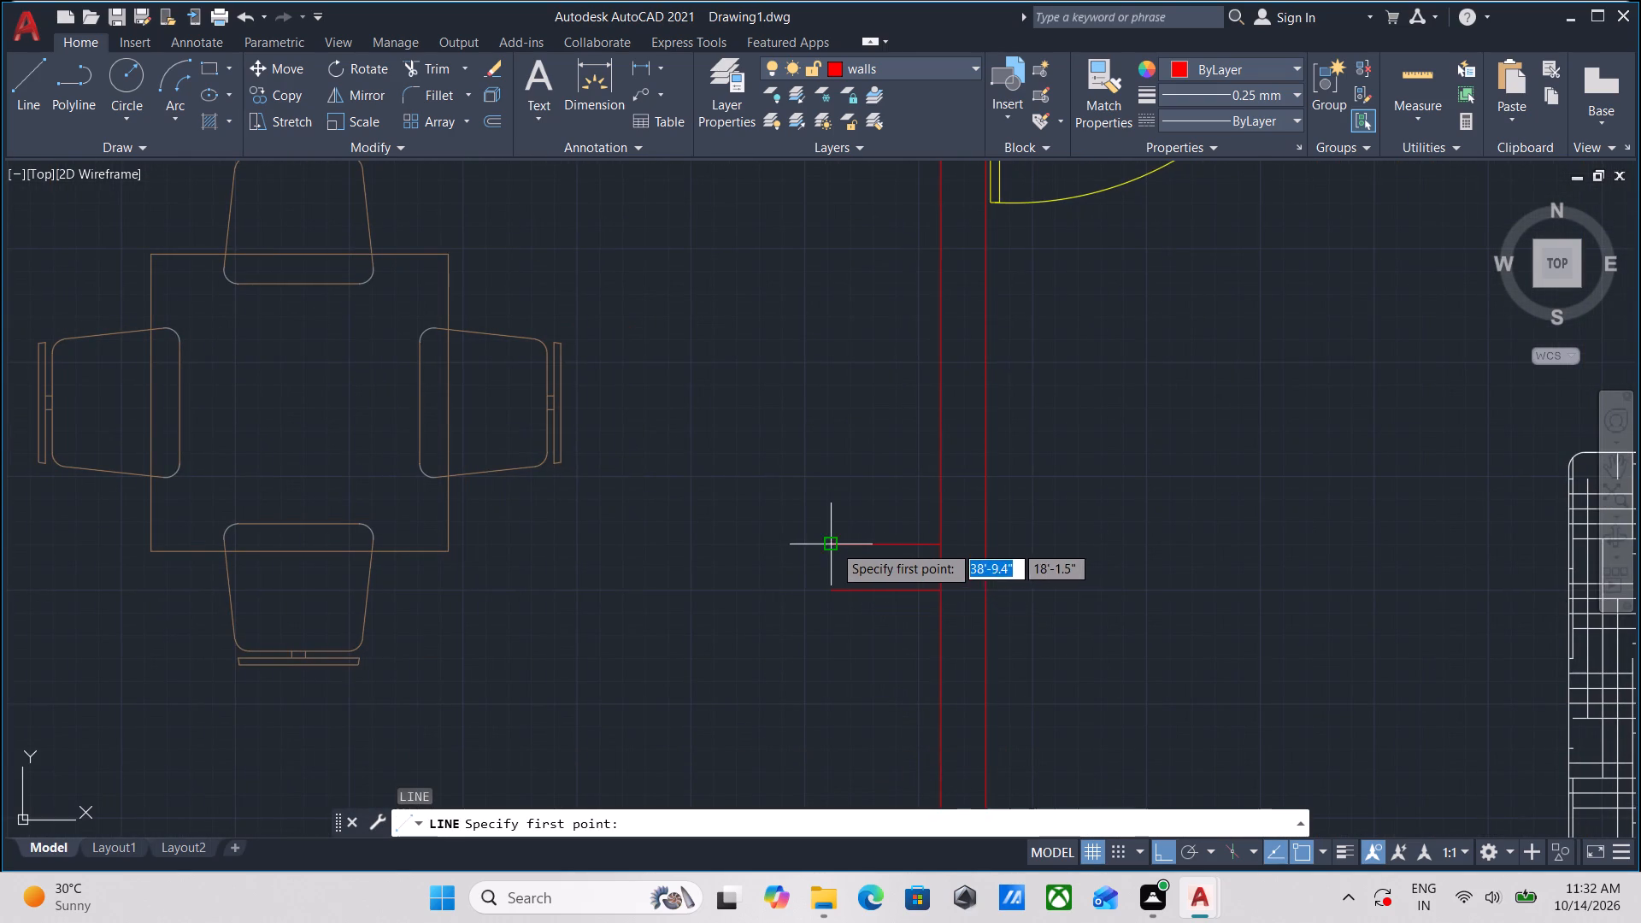
{"action": "left_click", "coordinate": [833, 544]}
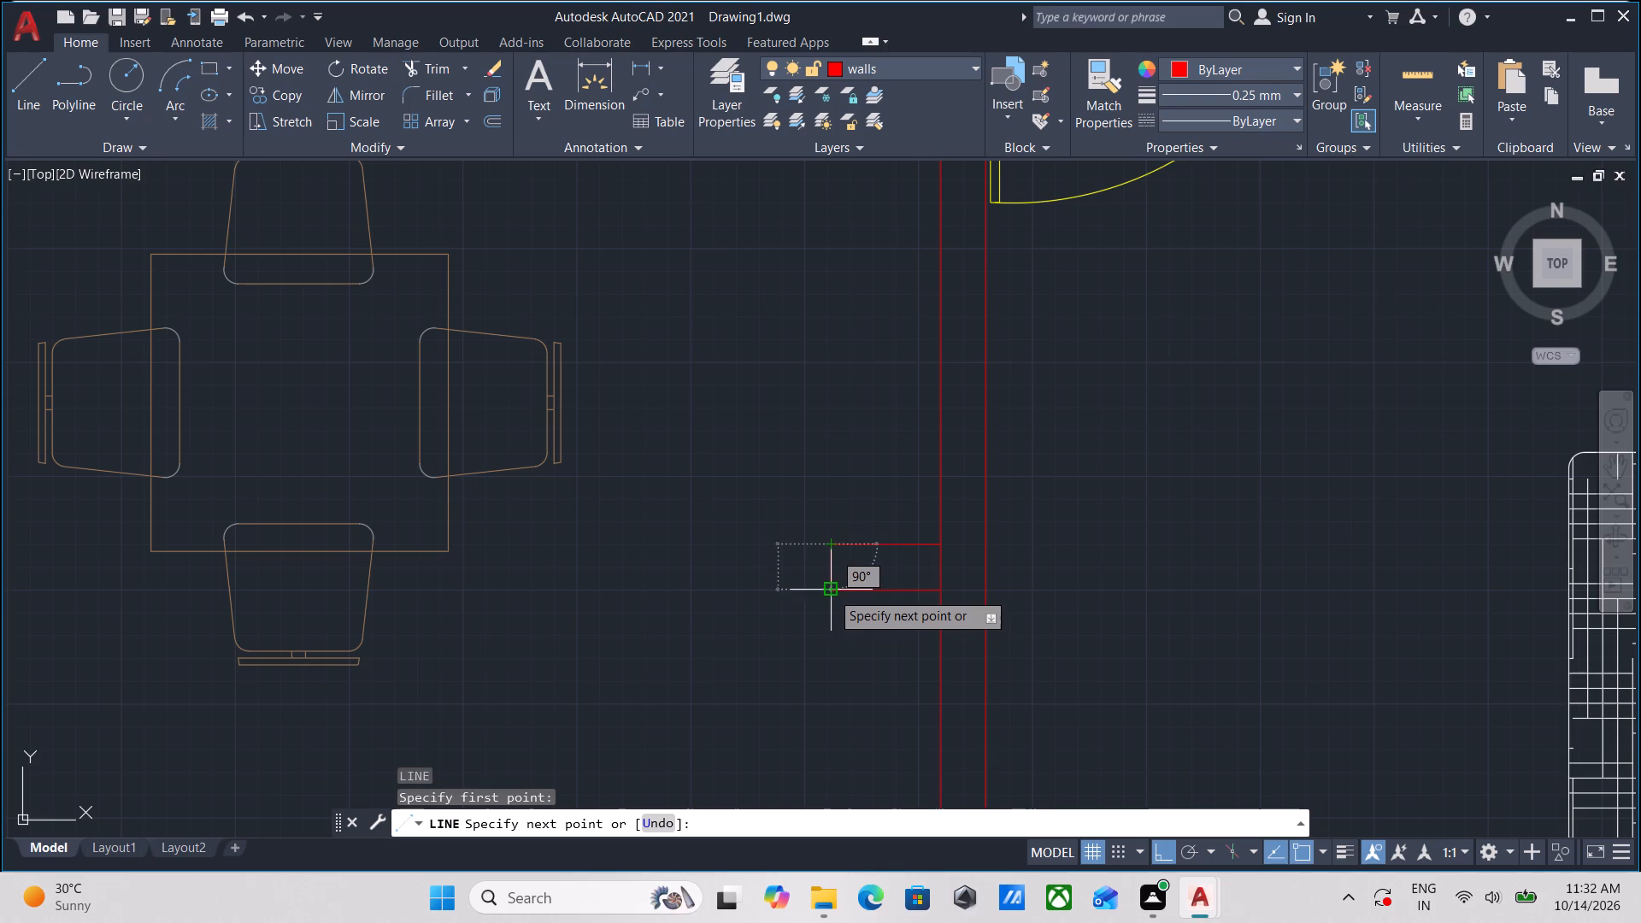
{"action": "left_click", "coordinate": [831, 591]}
{"action": "key", "text": "Escape"}
Trim the hall wall line between the two stub lines so the stub opens into the wall.
{"action": "scroll", "coordinate": [981, 599], "scroll_direction": "up", "scroll_amount": 2}
{"action": "type", "text": "TR"}
{"action": "key", "text": "Return"}
{"action": "scroll", "coordinate": [931, 559], "scroll_direction": "up", "scroll_amount": 2}
{"action": "left_click", "coordinate": [940, 549]}
{"action": "left_click", "coordinate": [791, 550]}
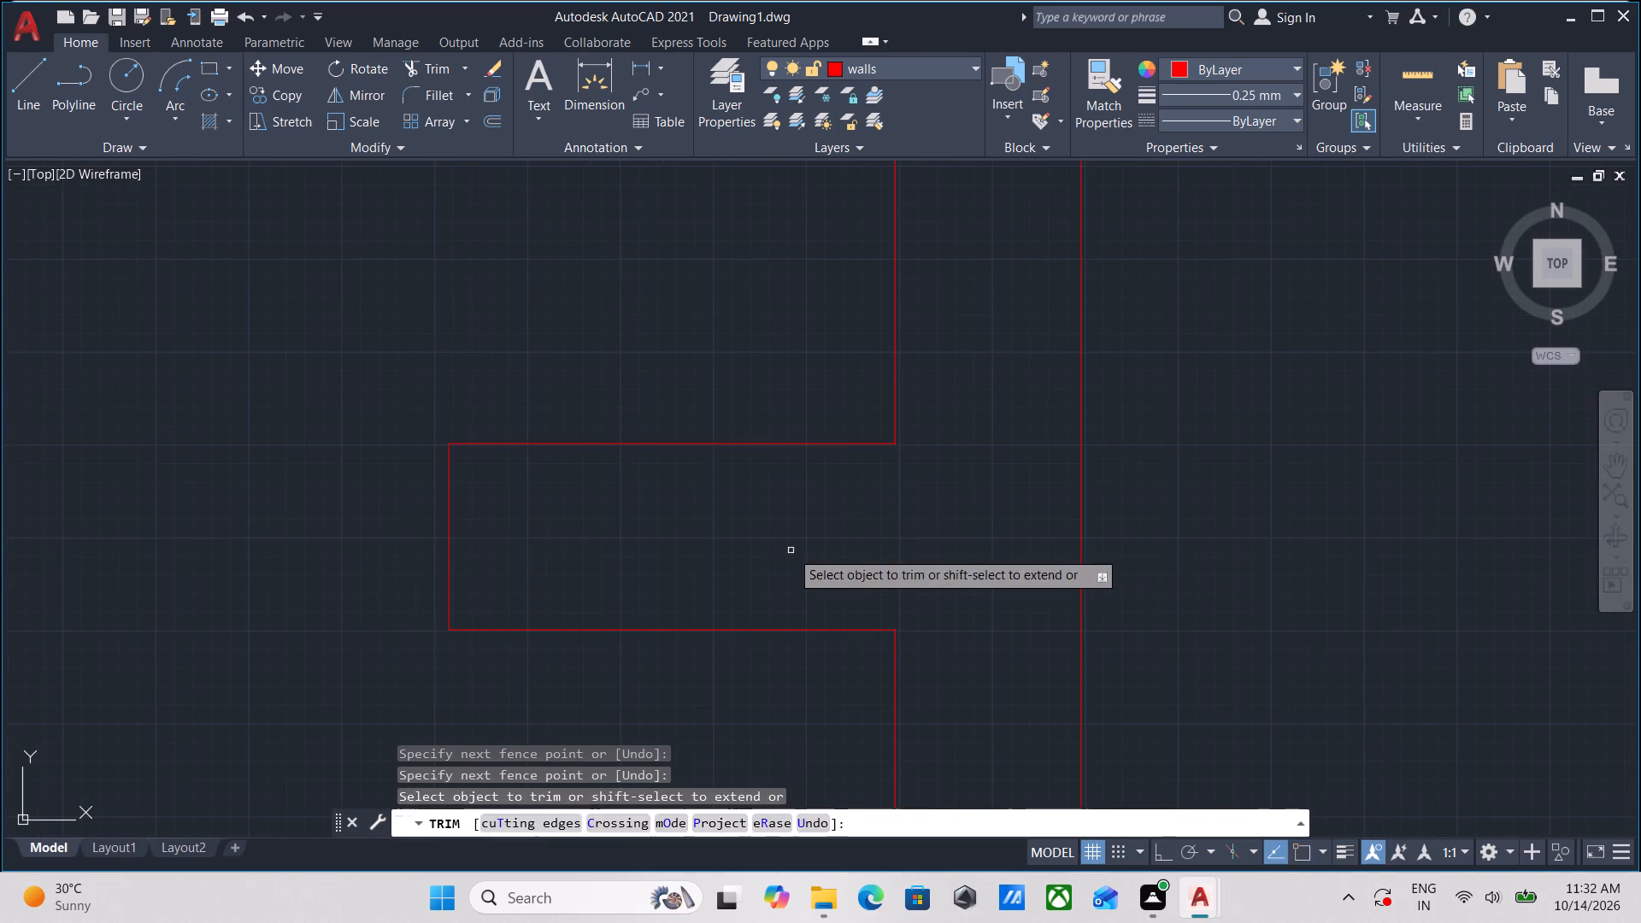
{"action": "key", "text": "Escape"}
Draw a vertical line from the stub's bottom-left corner down to the lower hall's bottom wall line.
{"action": "scroll", "coordinate": [791, 550], "scroll_direction": "down", "scroll_amount": 3}
{"action": "middle_click_drag", "start_coordinate": [728, 728], "coordinate": [815, 535]}
{"action": "scroll", "coordinate": [829, 499], "scroll_direction": "down", "scroll_amount": 2}
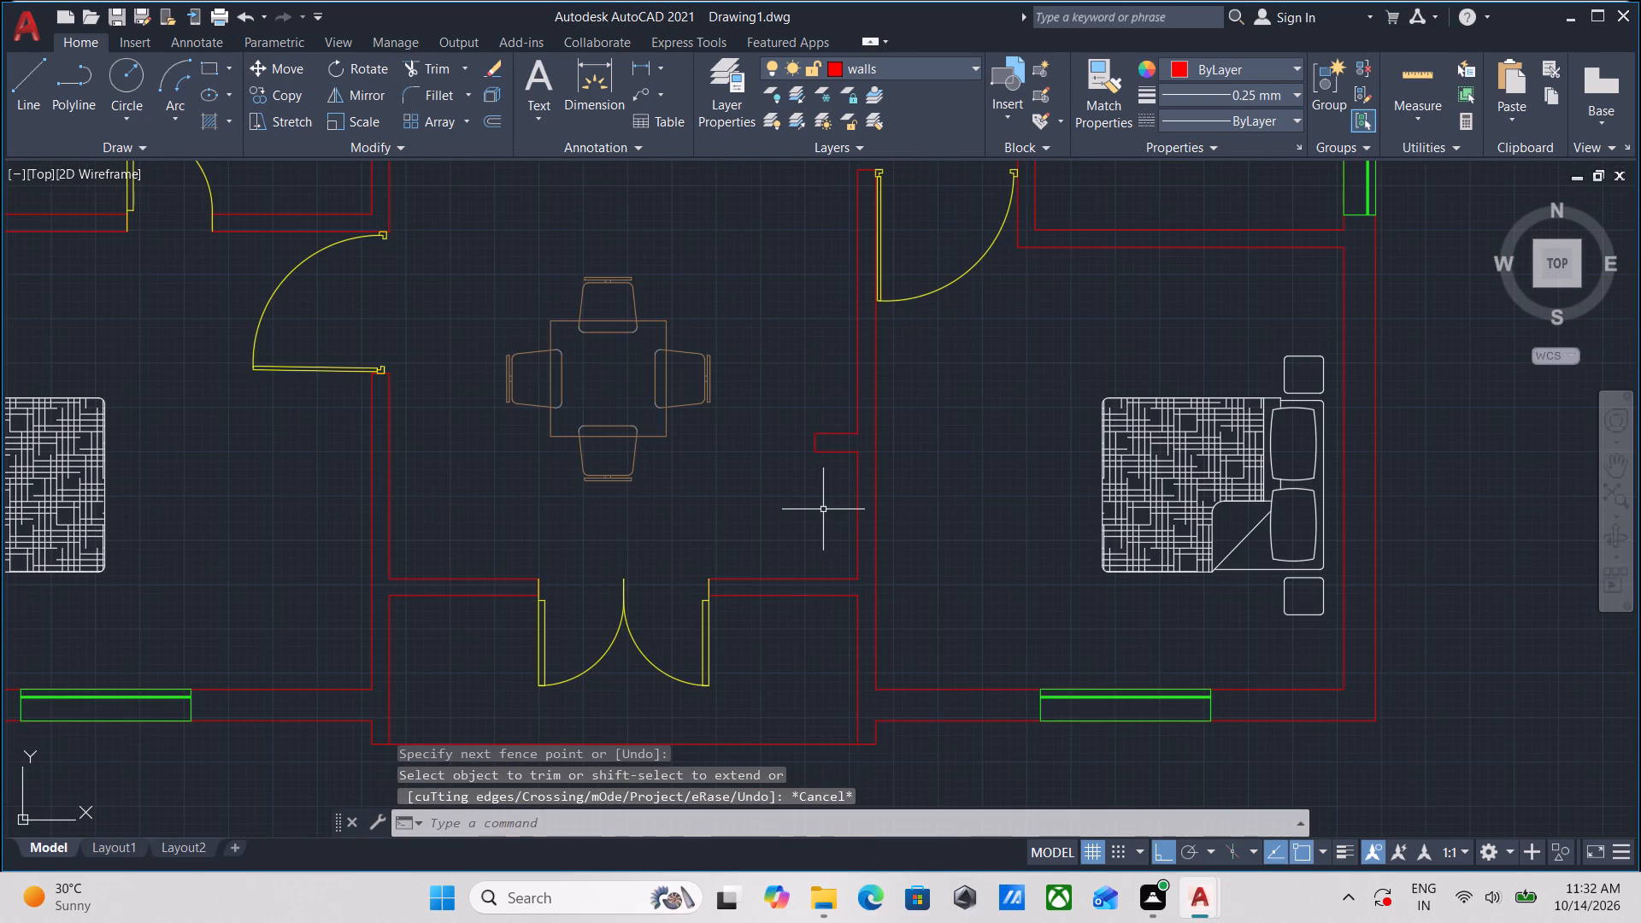
{"action": "key", "text": "l"}
{"action": "key", "text": "Return"}
{"action": "scroll", "coordinate": [821, 510], "scroll_direction": "up", "scroll_amount": 3}
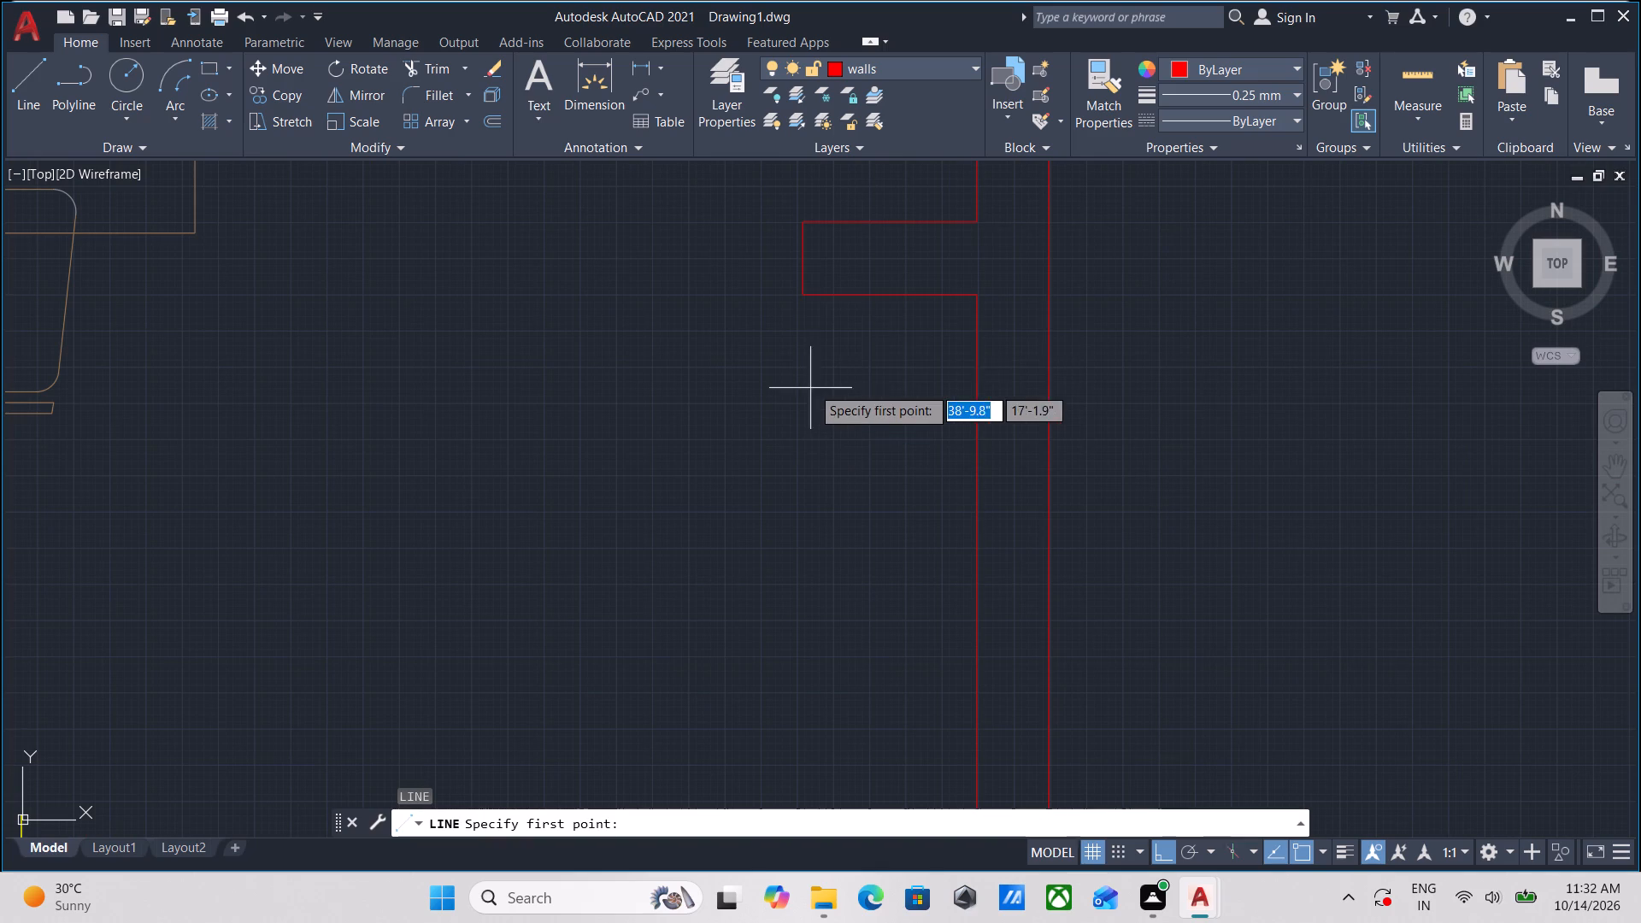
{"action": "left_click", "coordinate": [800, 297]}
{"action": "middle_click_drag", "start_coordinate": [788, 690], "coordinate": [819, 453]}
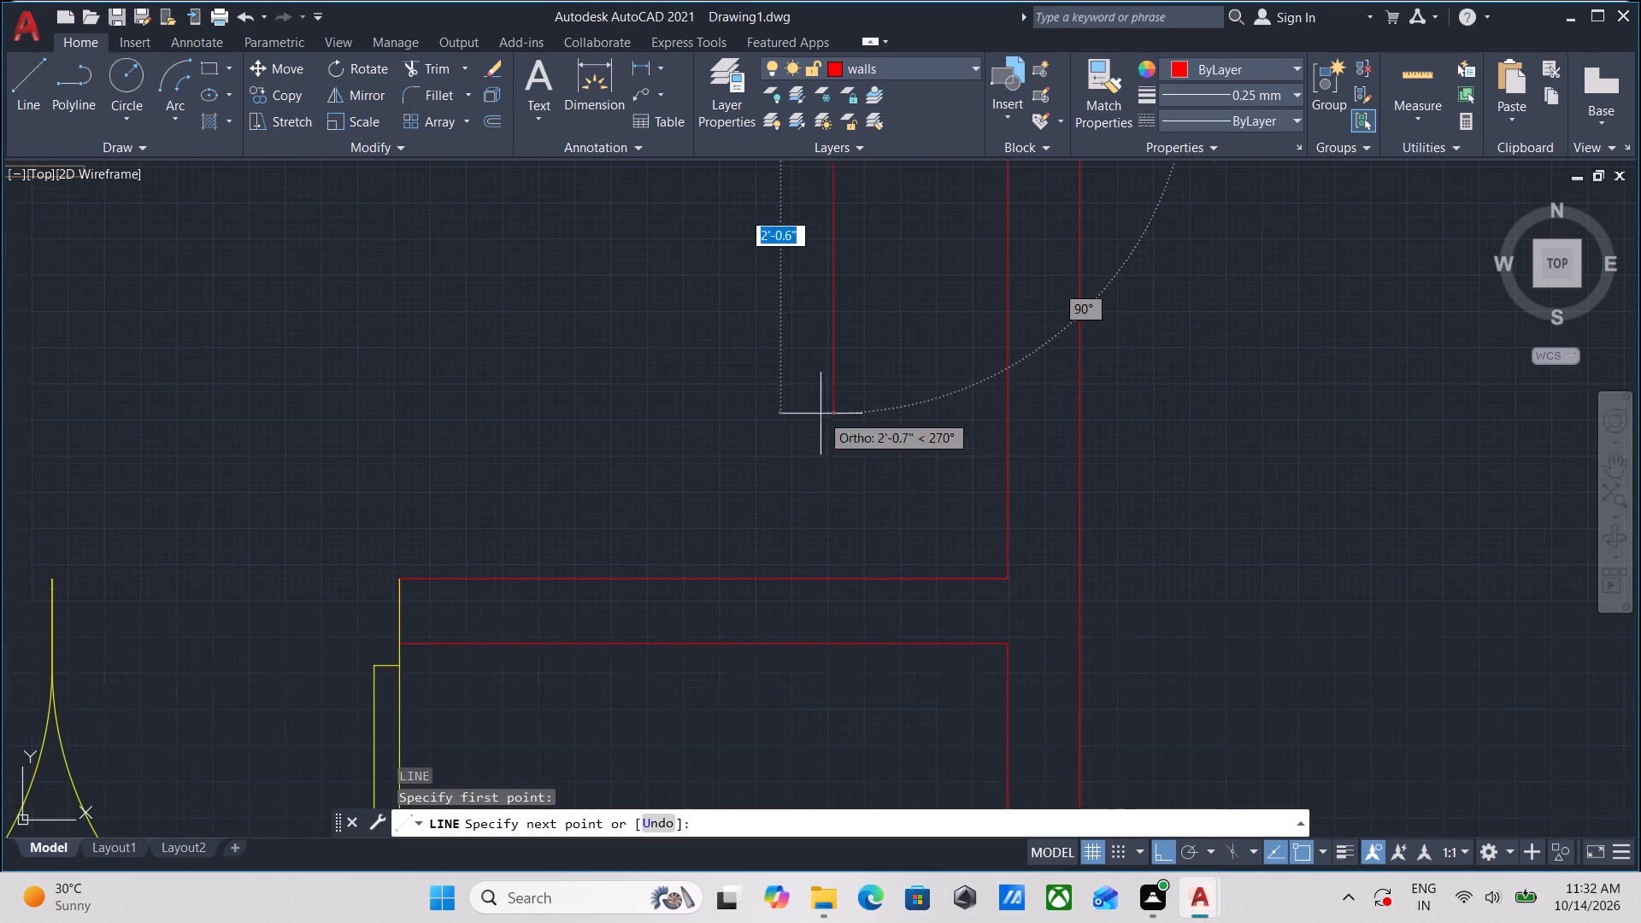
{"action": "left_click", "coordinate": [830, 584]}
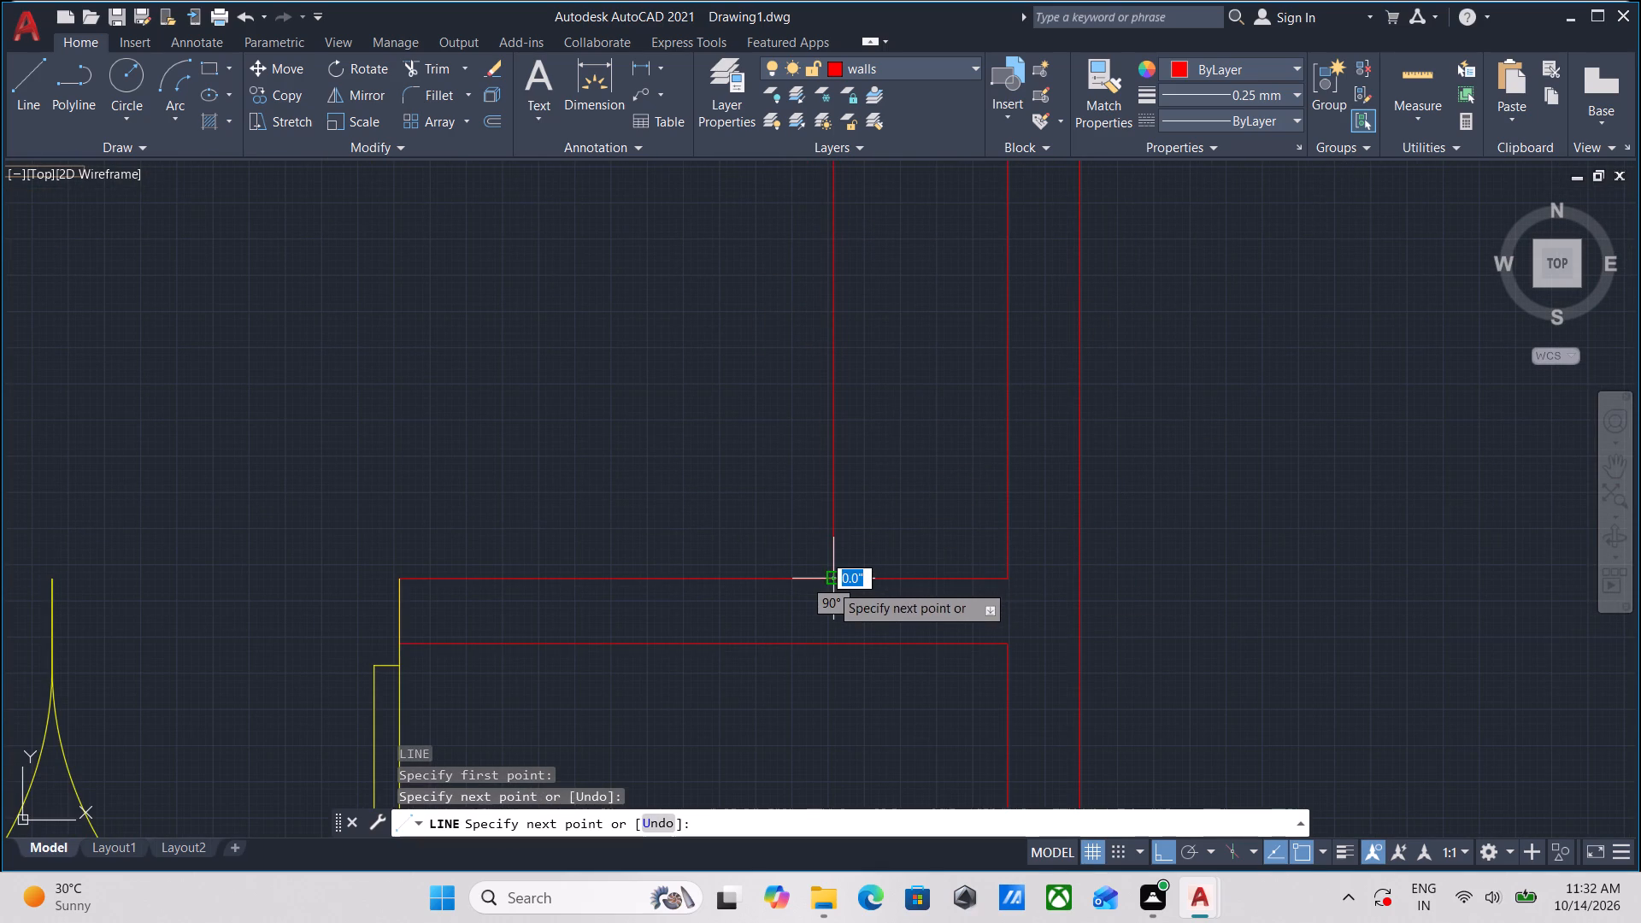
{"action": "key", "text": "Escape"}
Review the furnished rooms of the upper and lower apartments to check which areas still need blocks.
{"action": "scroll", "coordinate": [828, 584], "scroll_direction": "down", "scroll_amount": 3}
{"action": "middle_click_drag", "start_coordinate": [744, 509], "coordinate": [827, 652]}
{"action": "scroll", "coordinate": [865, 573], "scroll_direction": "down", "scroll_amount": 2}
{"action": "middle_click_drag", "start_coordinate": [865, 573], "coordinate": [874, 626]}
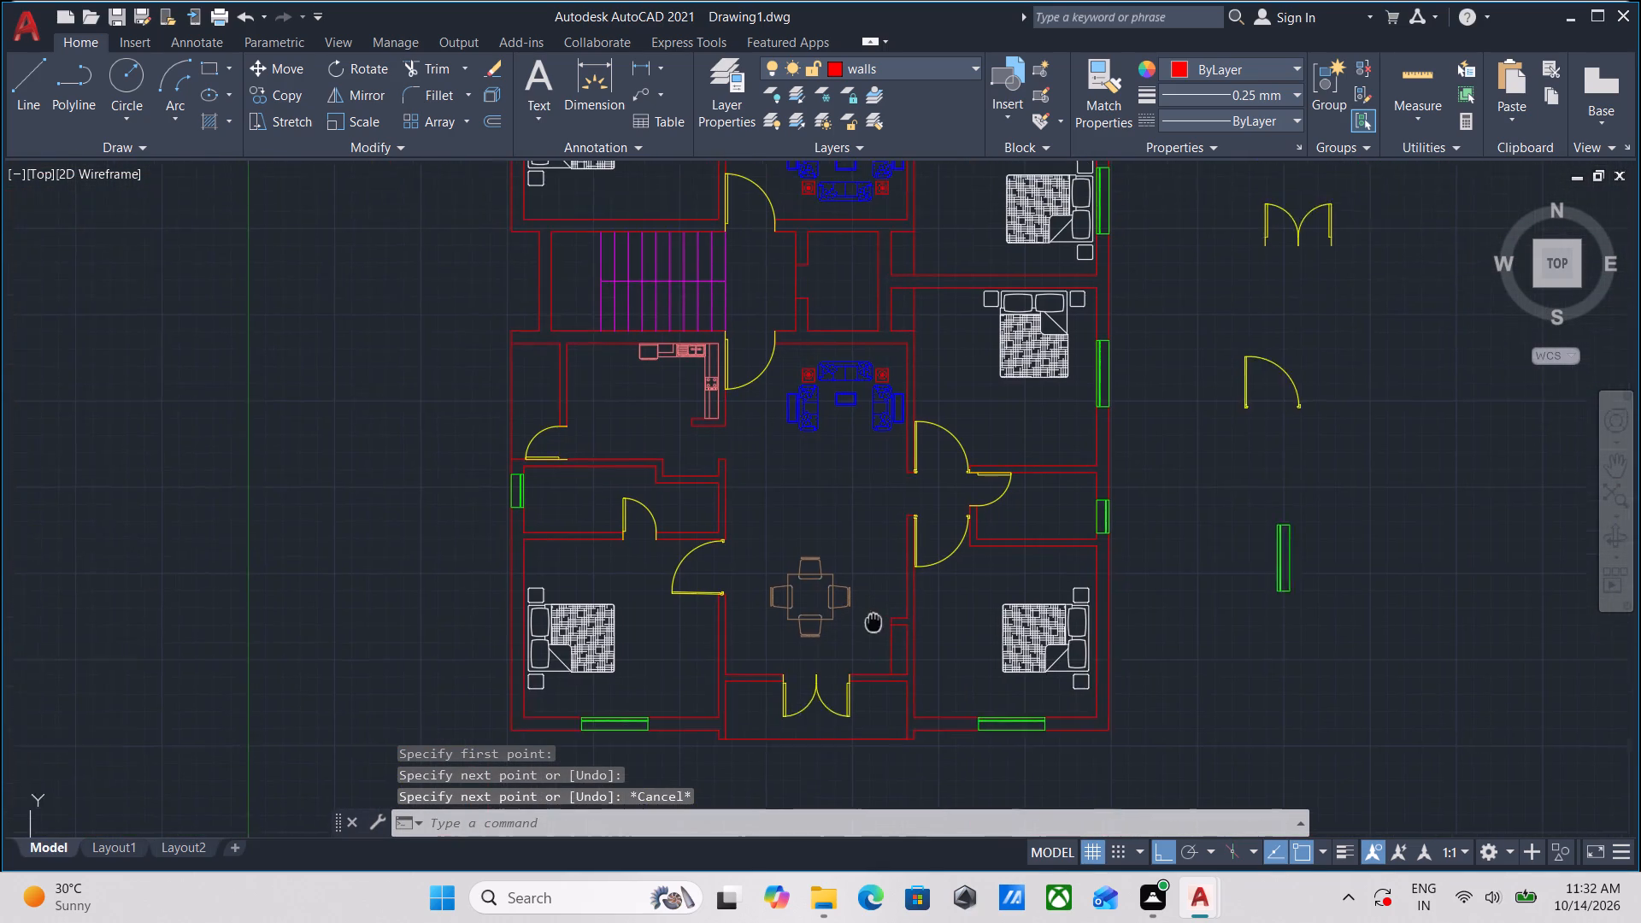
{"action": "middle_click_drag", "start_coordinate": [874, 626], "coordinate": [876, 636]}
{"action": "middle_click_drag", "start_coordinate": [903, 538], "coordinate": [911, 633]}
{"action": "middle_click_drag", "start_coordinate": [838, 644], "coordinate": [681, 767]}
{"action": "middle_click_drag", "start_coordinate": [911, 539], "coordinate": [938, 367]}
{"action": "middle_click_drag", "start_coordinate": [743, 644], "coordinate": [862, 502]}
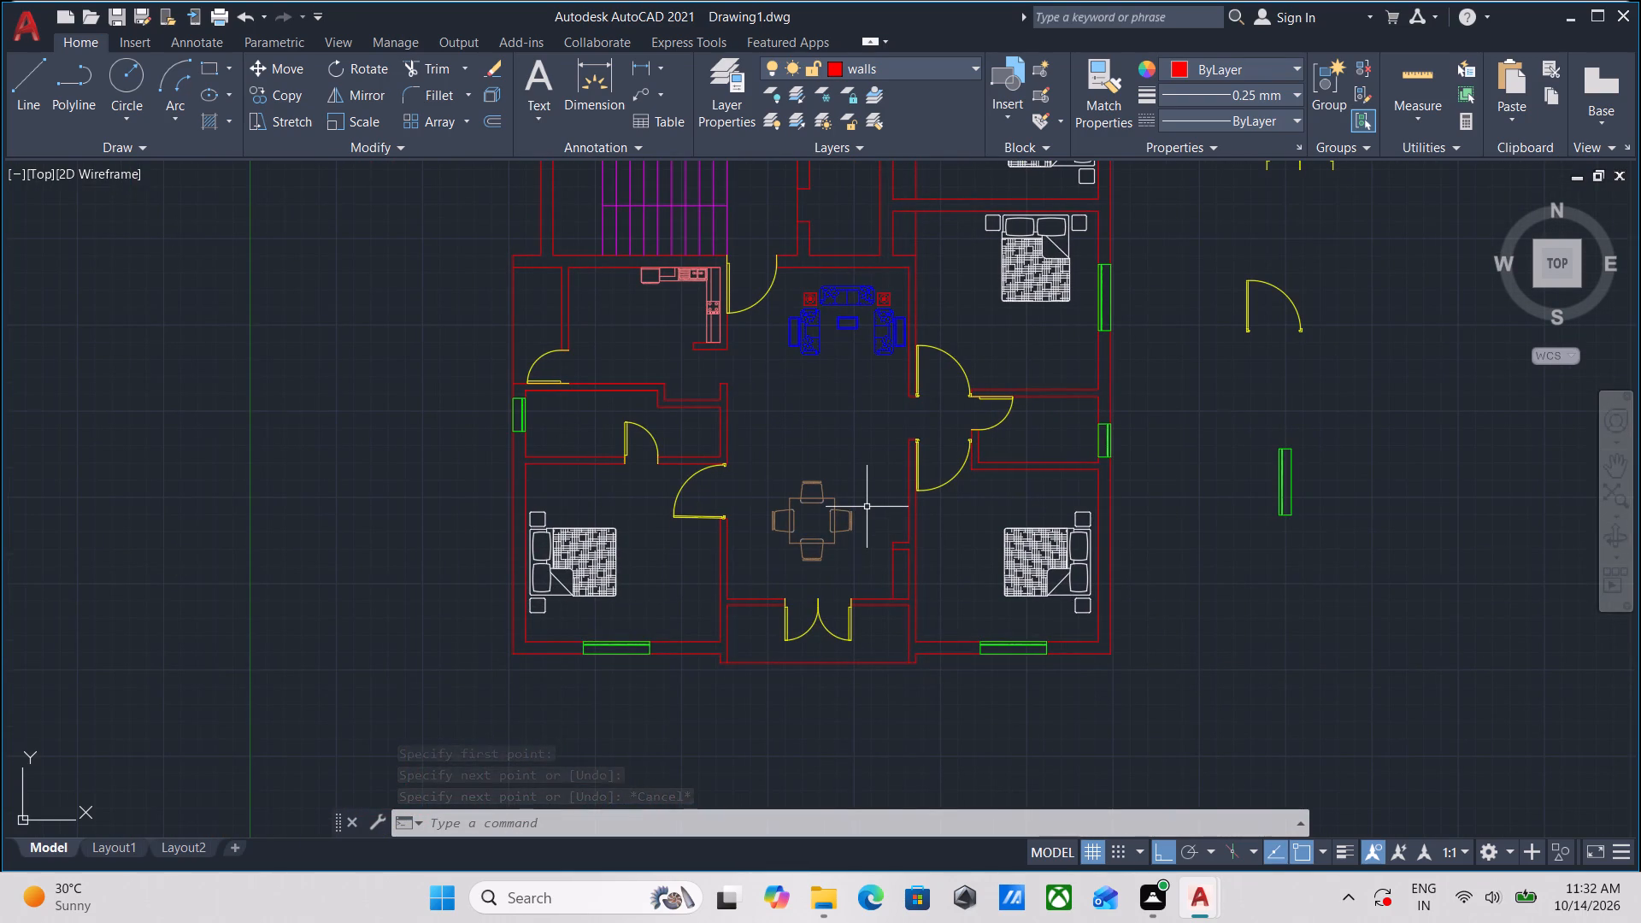
{"action": "scroll", "coordinate": [867, 507], "scroll_direction": "down", "scroll_amount": 1}
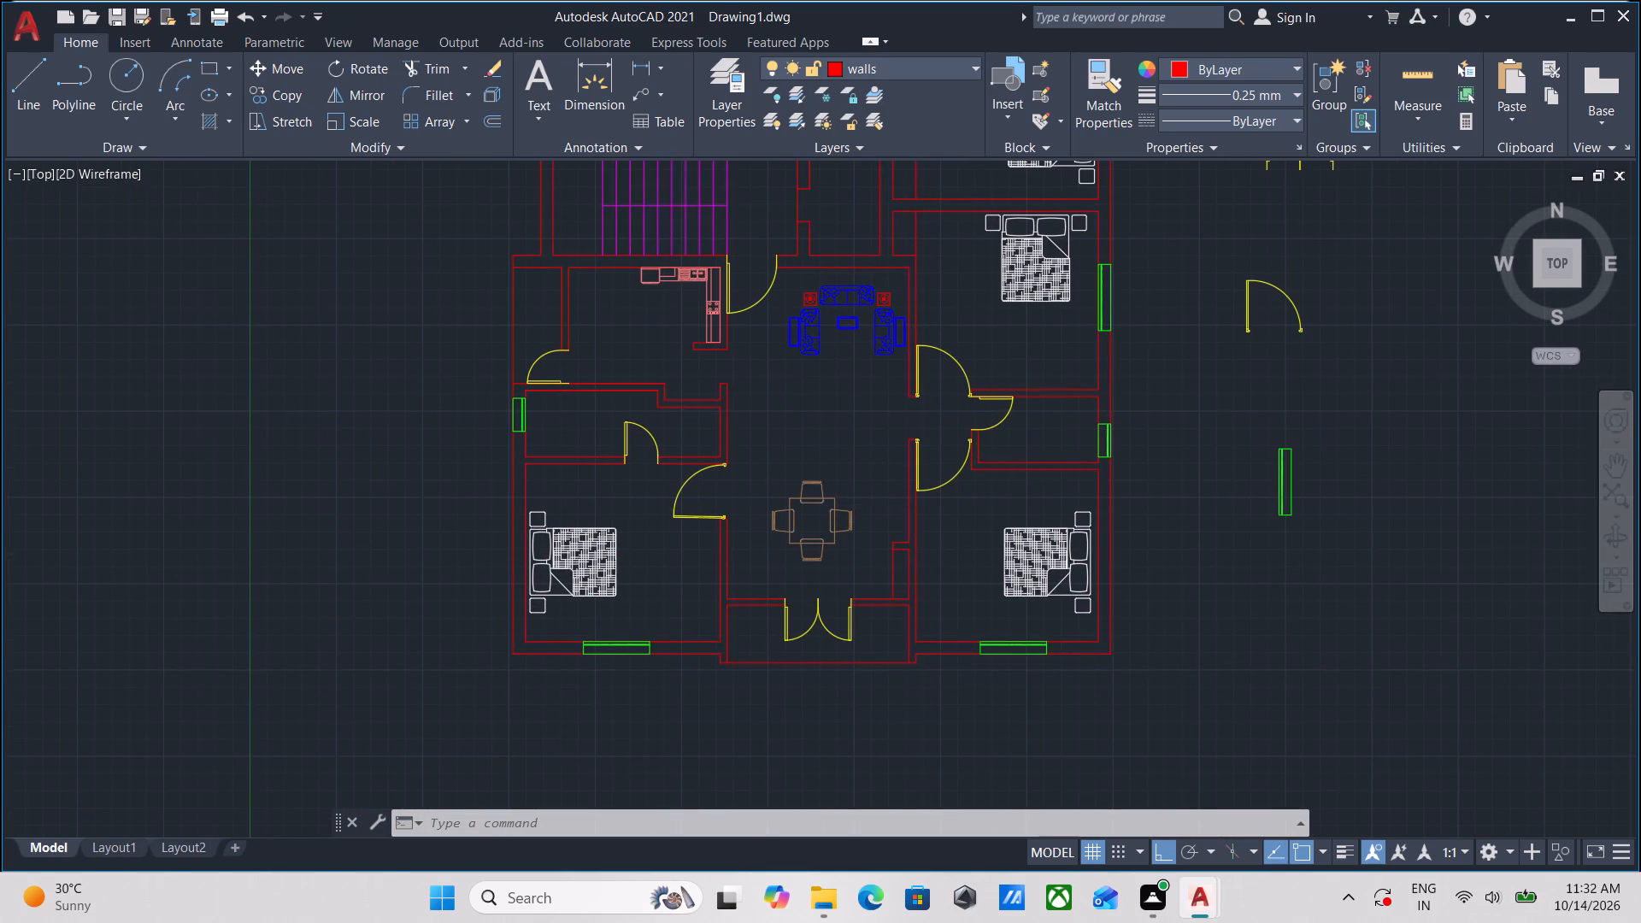
{"action": "scroll", "coordinate": [867, 507], "scroll_direction": "up", "scroll_amount": 1}
{"action": "middle_click_drag", "start_coordinate": [840, 438], "coordinate": [720, 567]}
{"action": "middle_click_drag", "start_coordinate": [733, 534], "coordinate": [669, 643]}
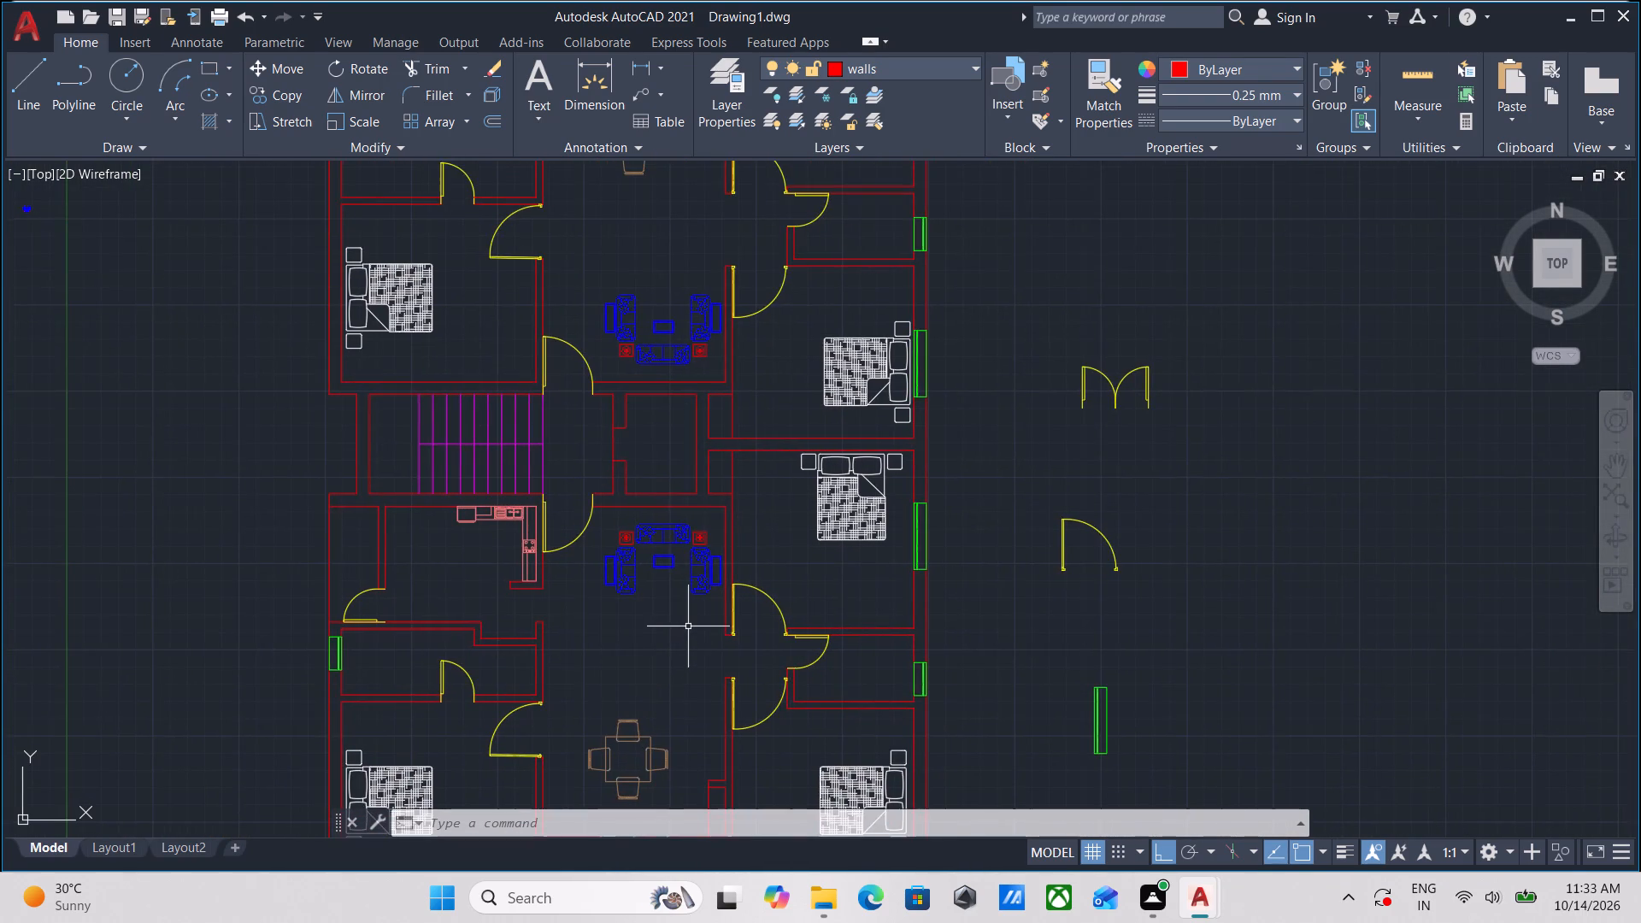
{"action": "scroll", "coordinate": [688, 626], "scroll_direction": "down", "scroll_amount": 1}
{"action": "scroll", "coordinate": [536, 361], "scroll_direction": "up", "scroll_amount": 2}
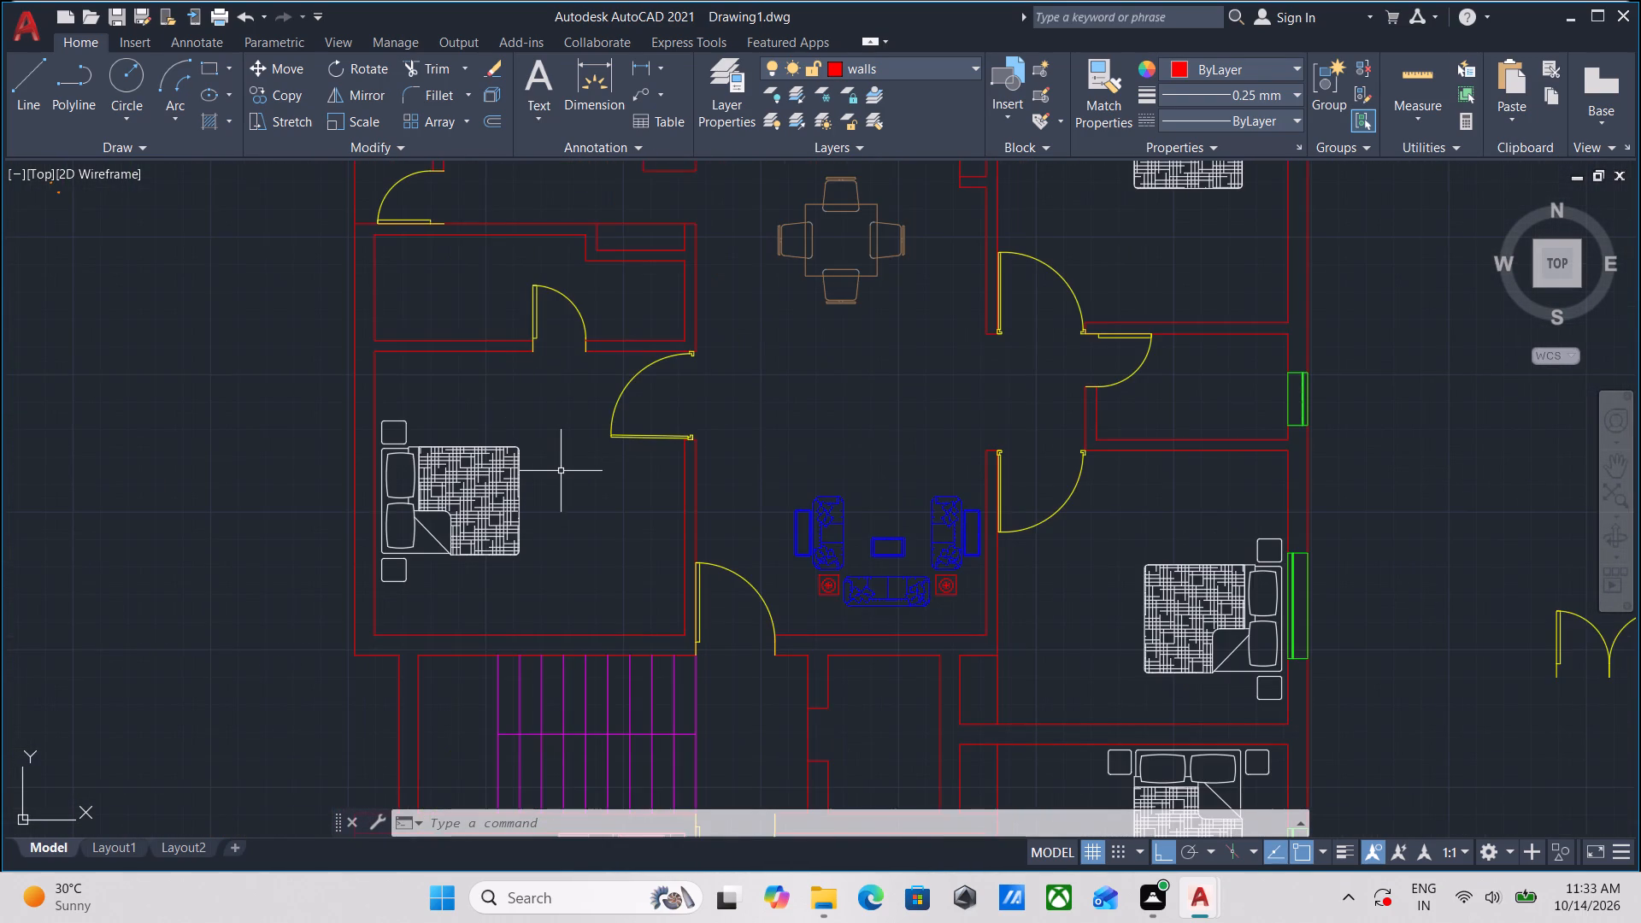
{"action": "middle_click_drag", "start_coordinate": [561, 472], "coordinate": [639, 632]}
{"action": "middle_click_drag", "start_coordinate": [597, 325], "coordinate": [626, 472]}
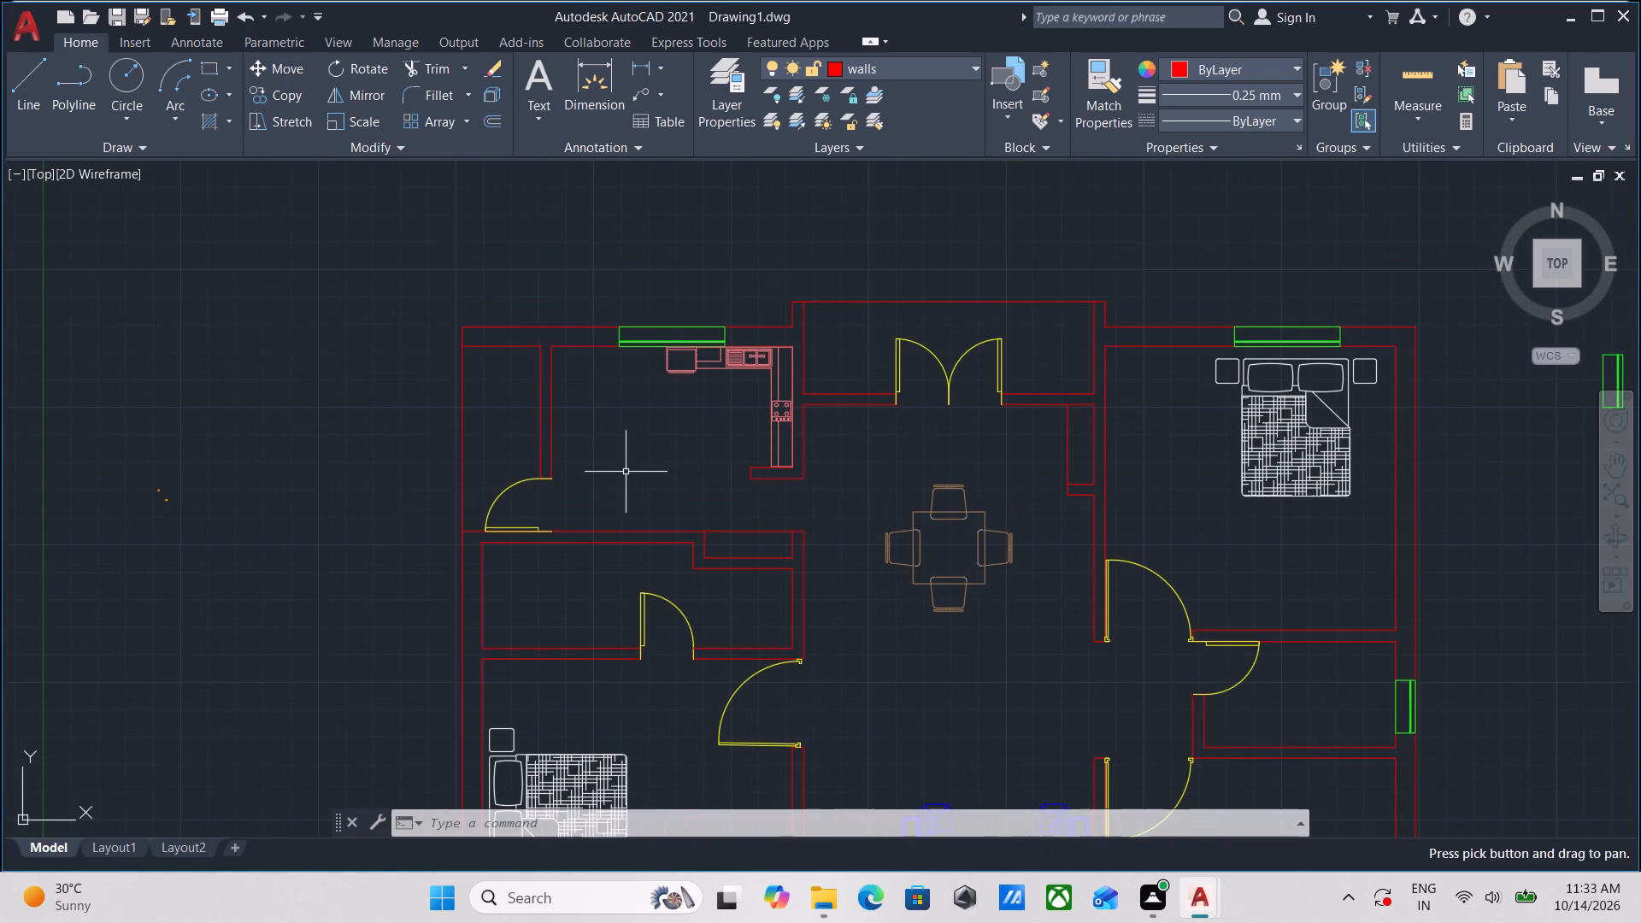
{"action": "middle_click_drag", "start_coordinate": [584, 479], "coordinate": [651, 526]}
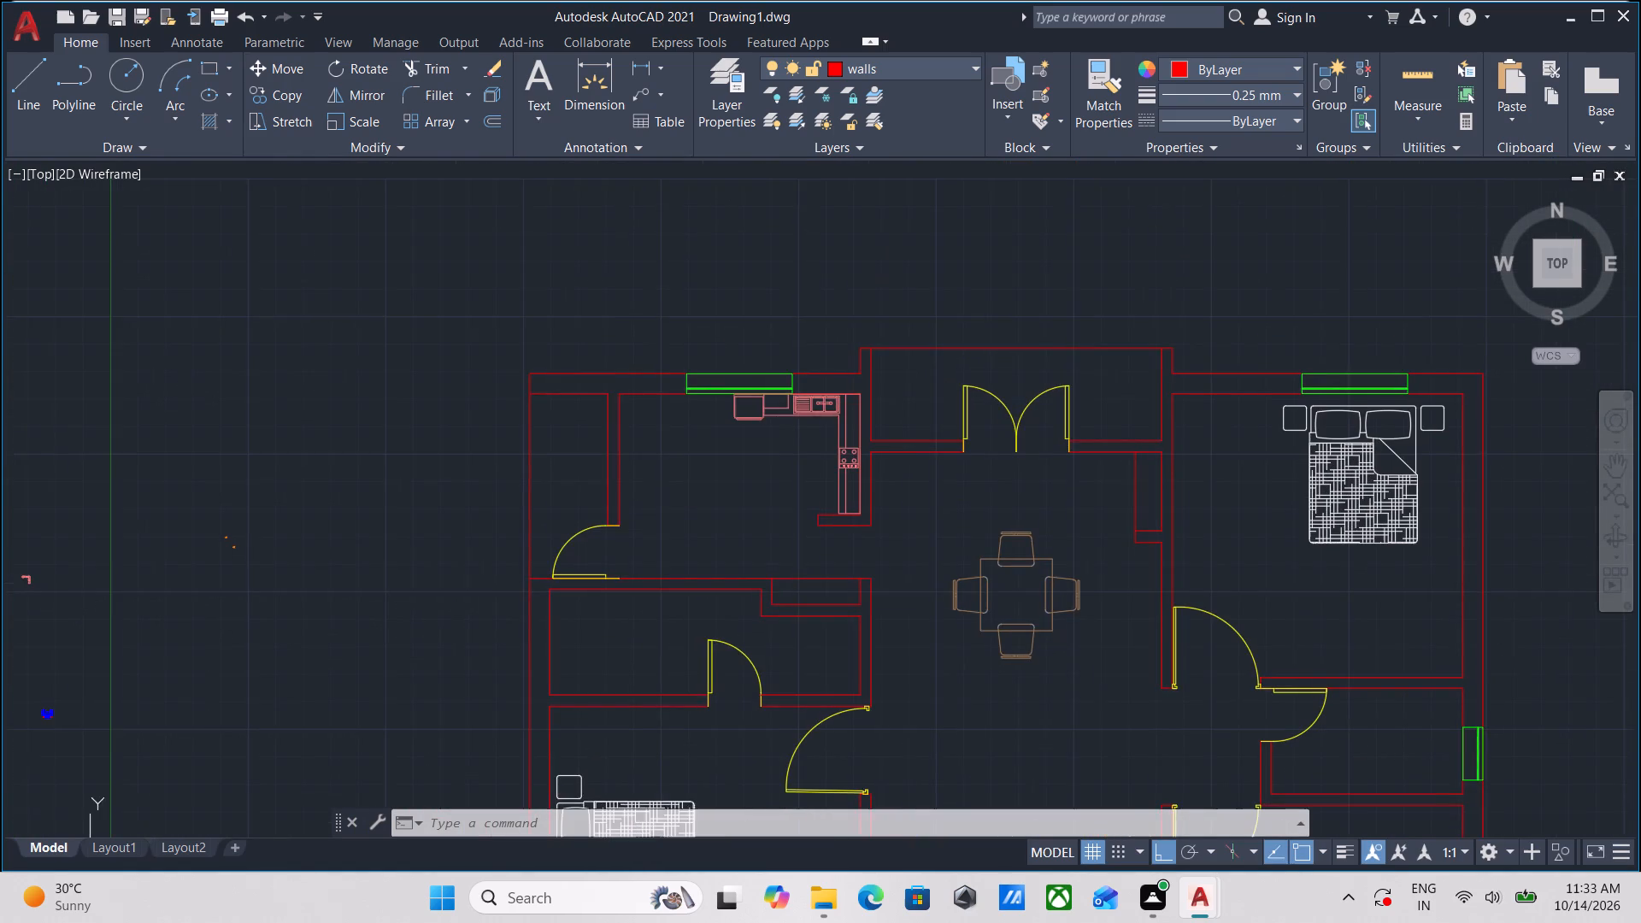
{"action": "scroll", "coordinate": [689, 526], "scroll_direction": "down", "scroll_amount": 1}
{"action": "middle_click_drag", "start_coordinate": [689, 526], "coordinate": [697, 548]}
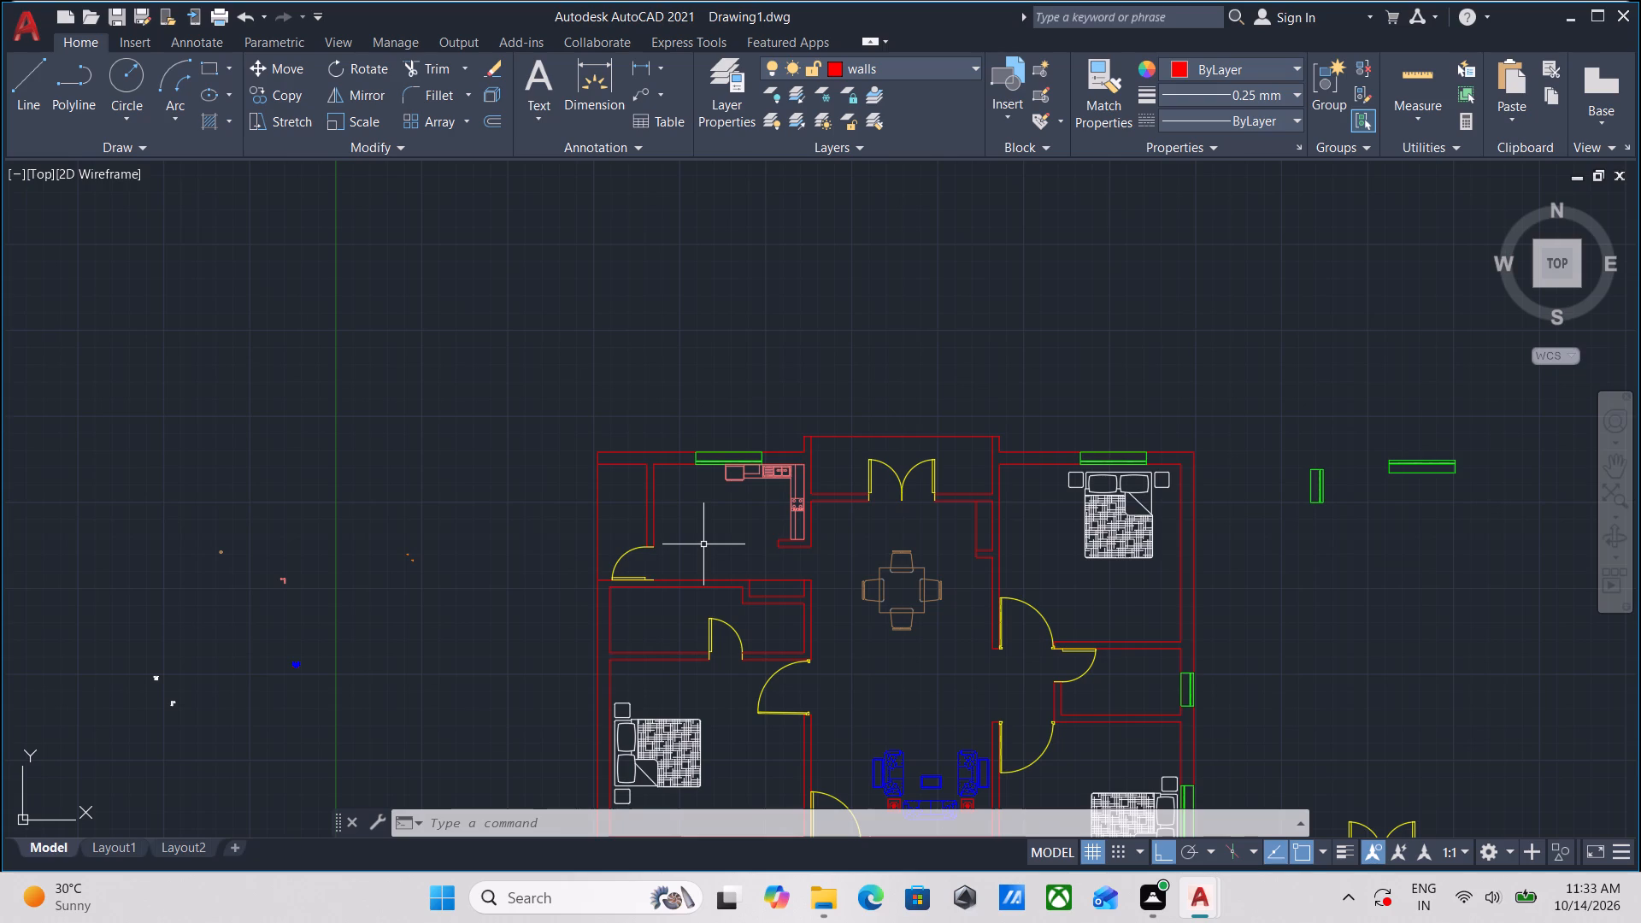
{"action": "scroll", "coordinate": [796, 571], "scroll_direction": "down", "scroll_amount": 1}
{"action": "scroll", "coordinate": [832, 645], "scroll_direction": "up", "scroll_amount": 2}
{"action": "scroll", "coordinate": [840, 614], "scroll_direction": "down", "scroll_amount": 1}
{"action": "middle_click_drag", "start_coordinate": [836, 614], "coordinate": [833, 612]}
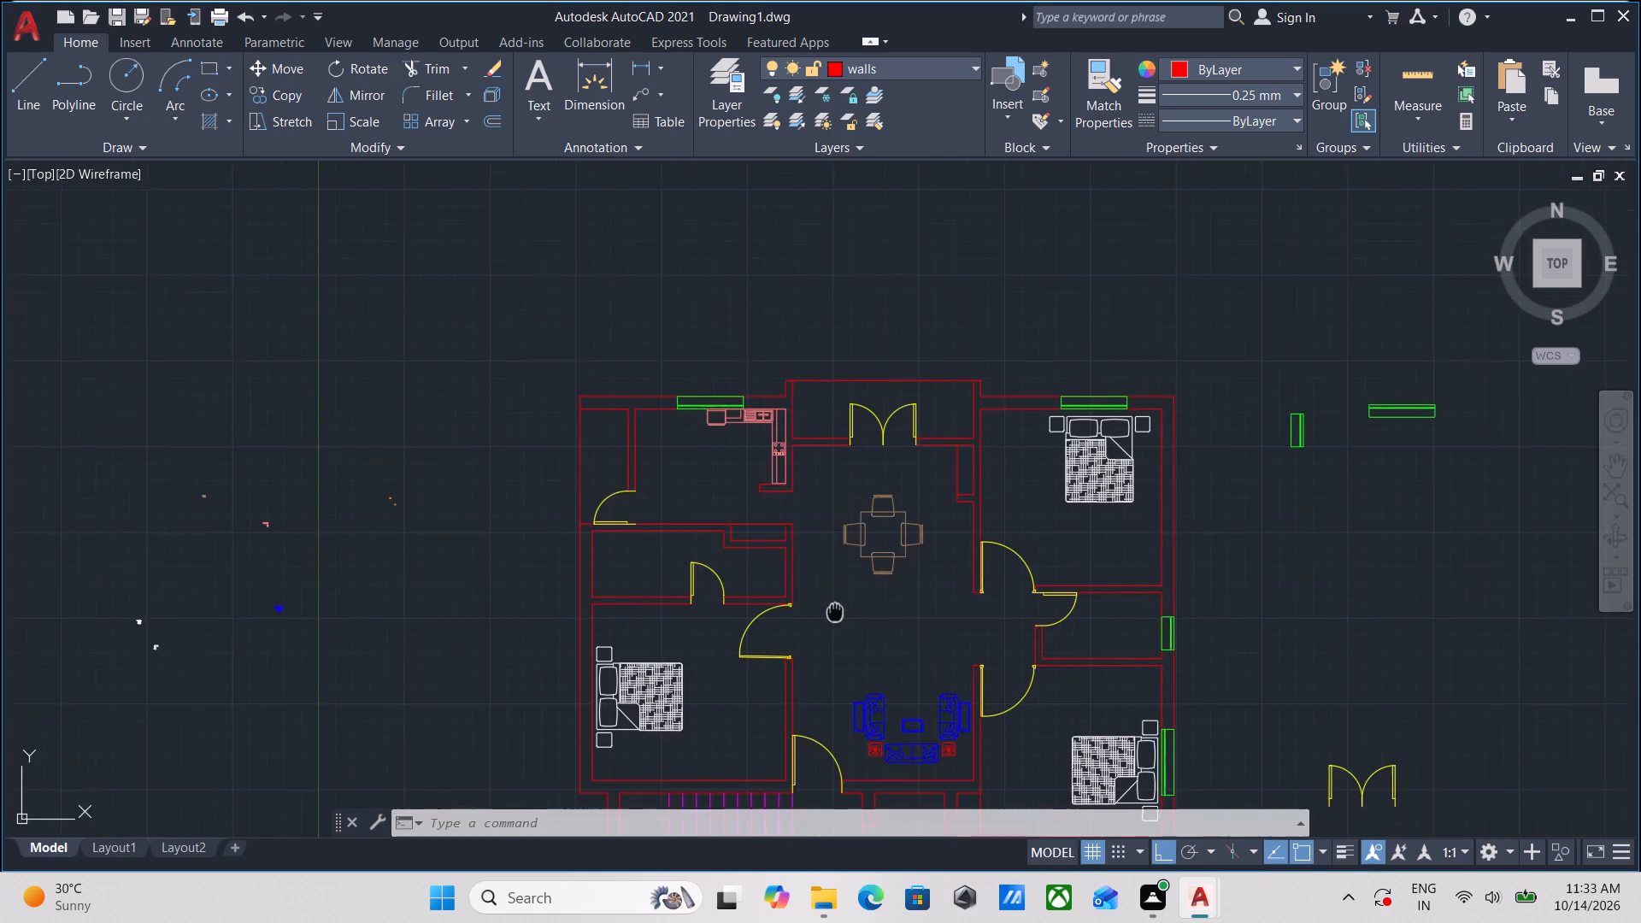
{"action": "middle_click_drag", "start_coordinate": [833, 612], "coordinate": [668, 532]}
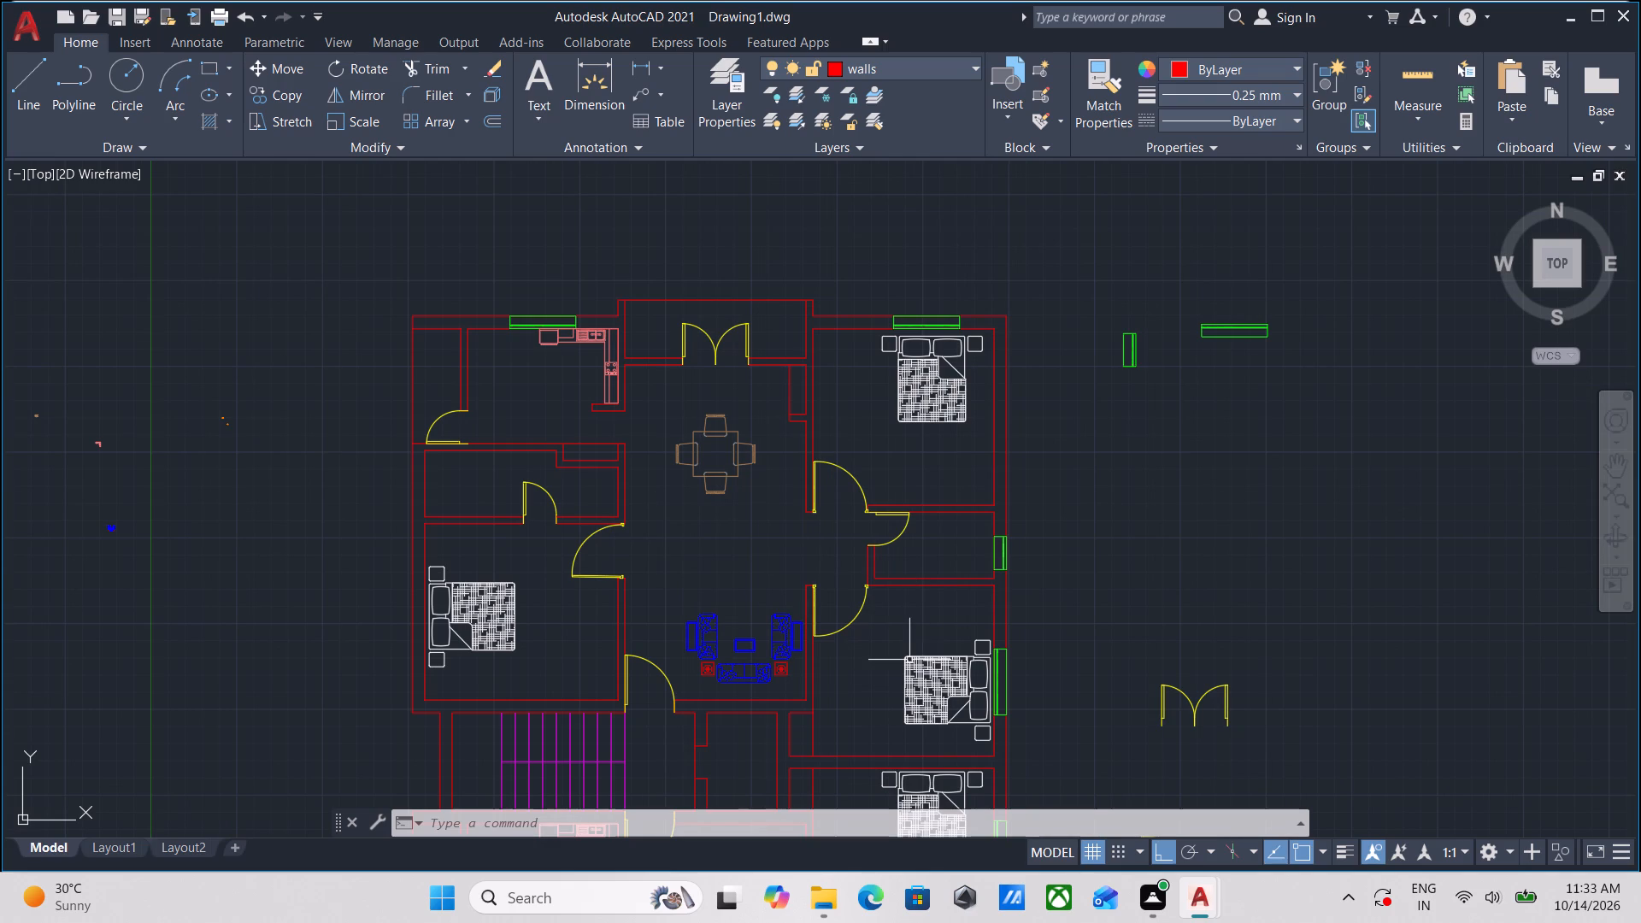
Rotate the loose toilet block outside the plan by 90° about its tank's top-left corner.
{"action": "middle_click_drag", "start_coordinate": [661, 514], "coordinate": [869, 625]}
{"action": "scroll", "coordinate": [621, 591], "scroll_direction": "up", "scroll_amount": 1}
{"action": "middle_click_drag", "start_coordinate": [616, 592], "coordinate": [1079, 655]}
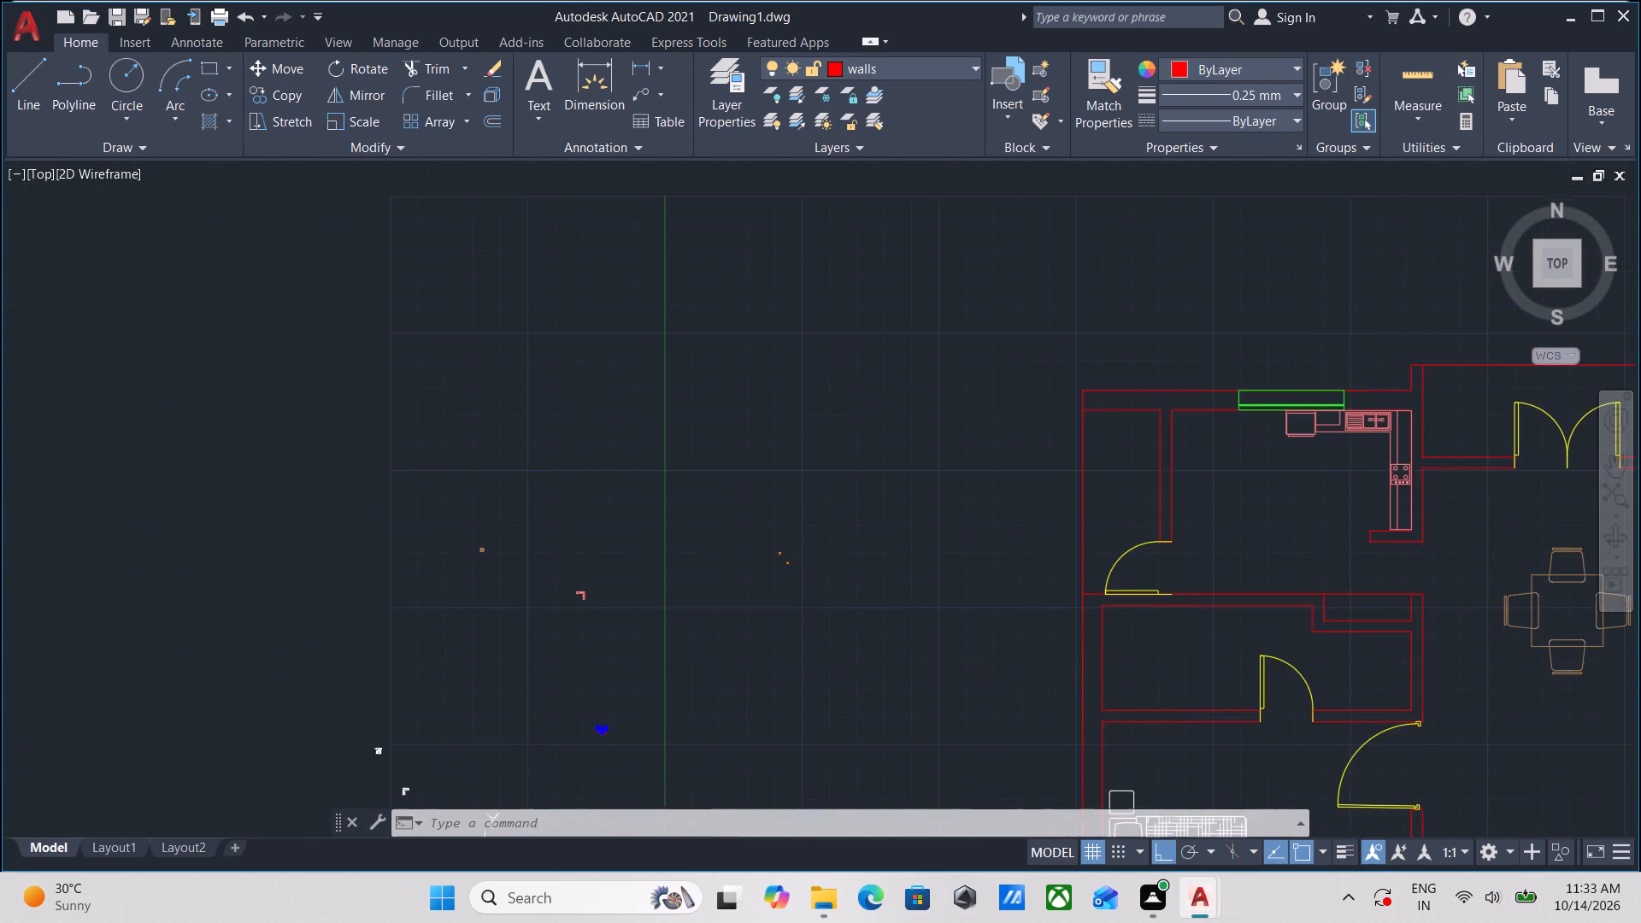
{"action": "scroll", "coordinate": [828, 591], "scroll_direction": "up", "scroll_amount": 2}
{"action": "scroll", "coordinate": [709, 483], "scroll_direction": "up", "scroll_amount": 6}
{"action": "left_click_drag", "start_coordinate": [682, 575], "coordinate": [675, 562]}
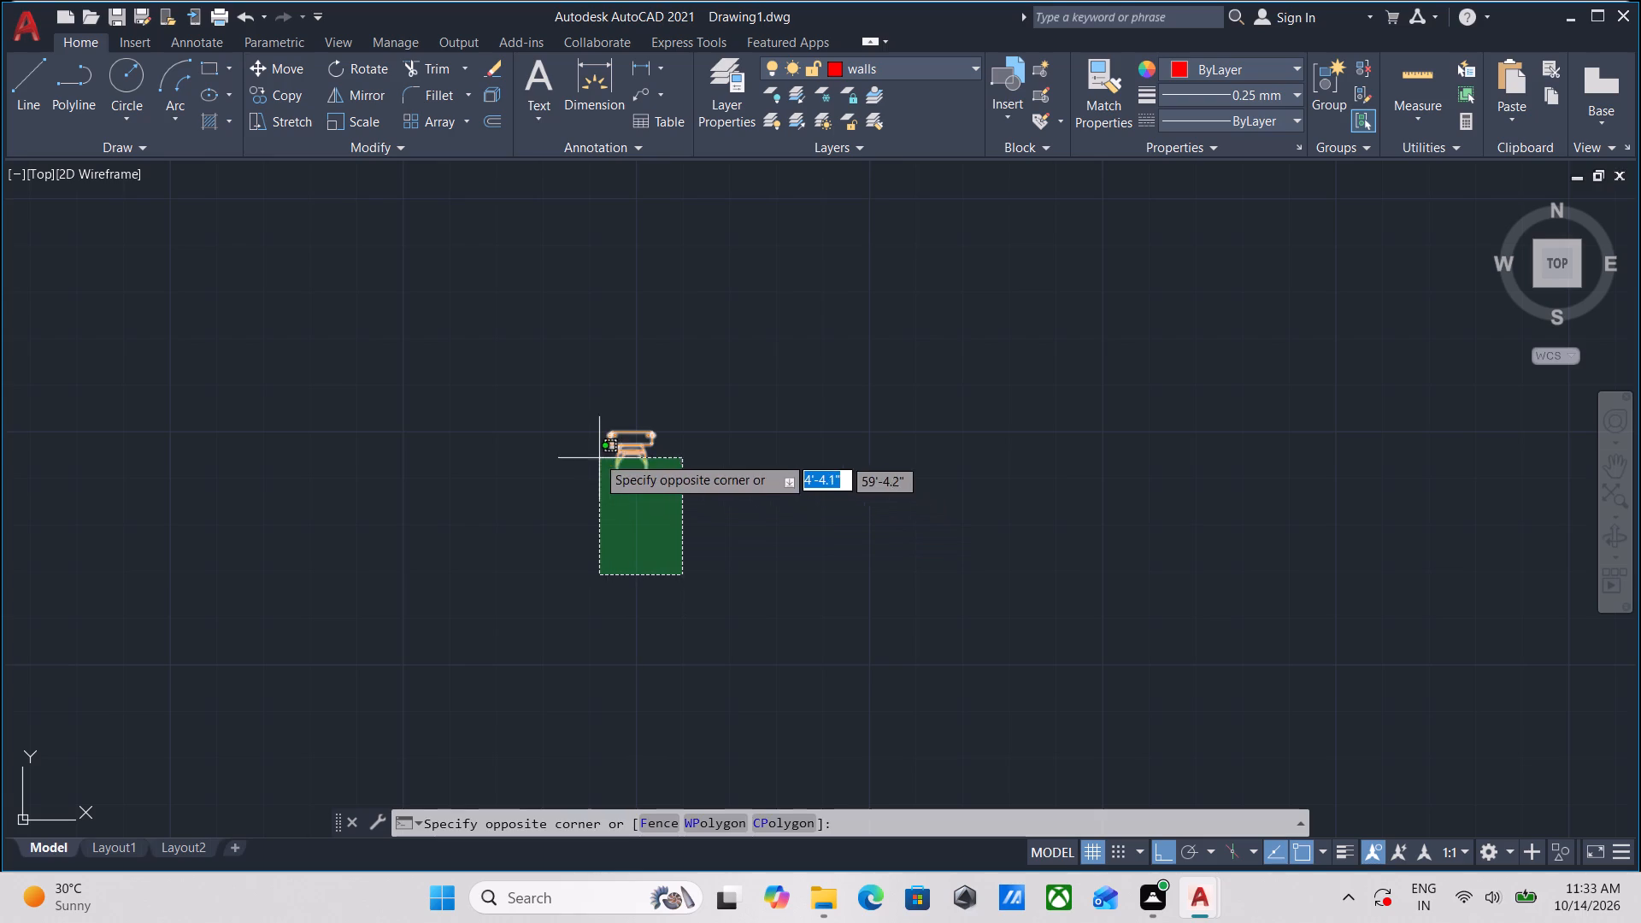
{"action": "left_click", "coordinate": [591, 453]}
{"action": "scroll", "coordinate": [742, 533], "scroll_direction": "up", "scroll_amount": 2}
{"action": "type", "text": "RO"}
{"action": "key", "text": "Return"}
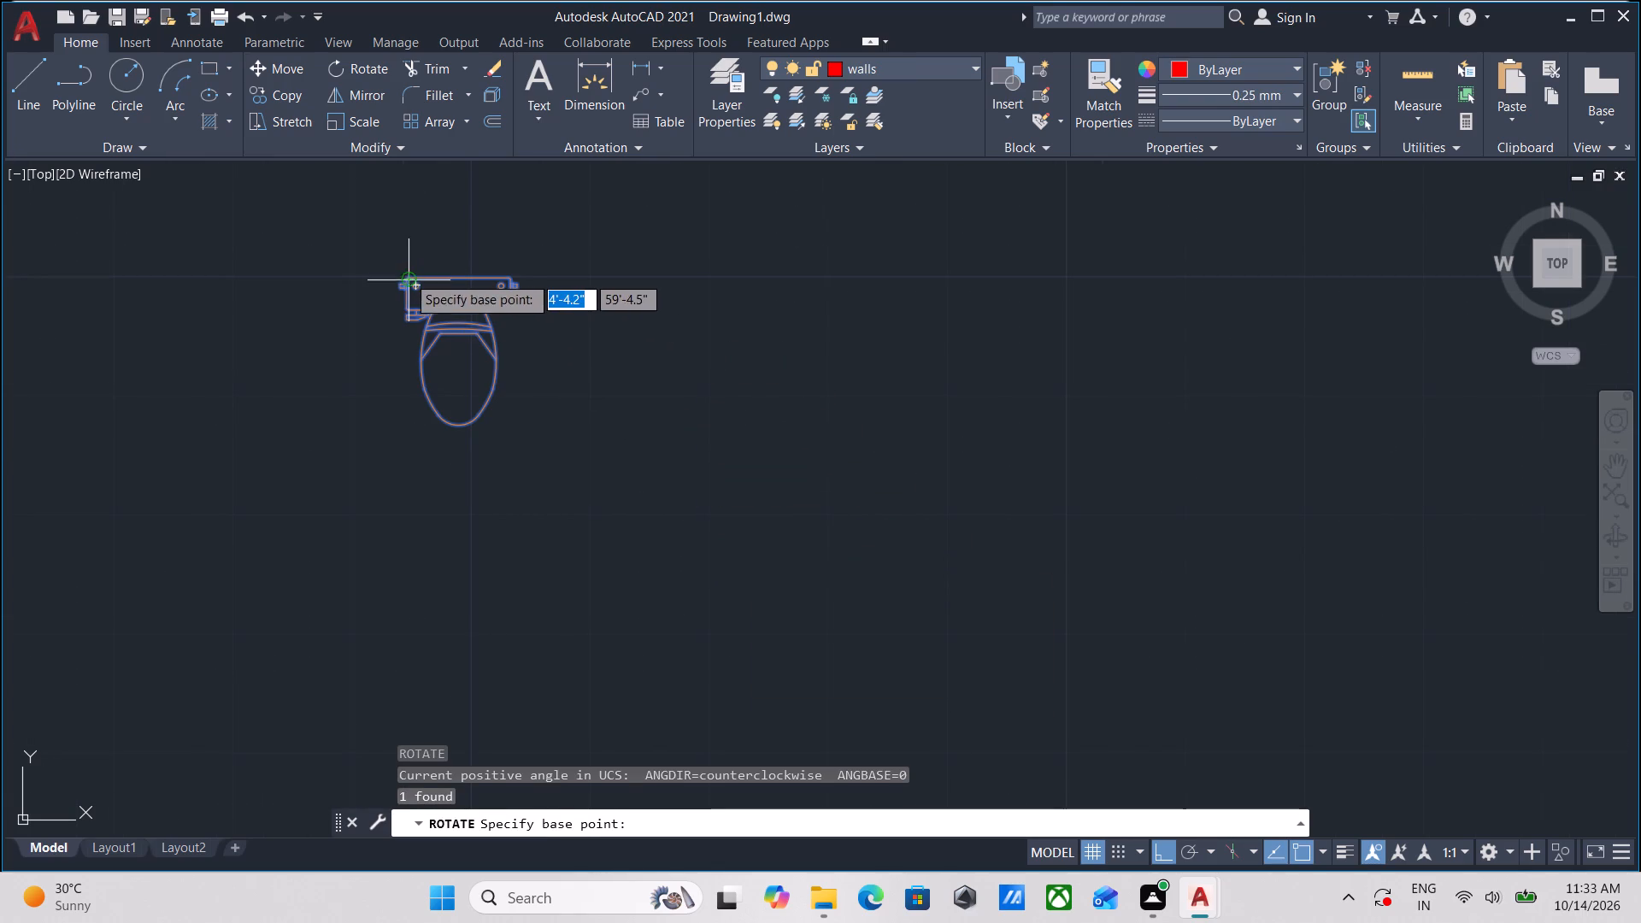
{"action": "left_click", "coordinate": [407, 275]}
{"action": "middle_click_drag", "start_coordinate": [421, 224], "coordinate": [458, 444]}
{"action": "left_click", "coordinate": [426, 289]}
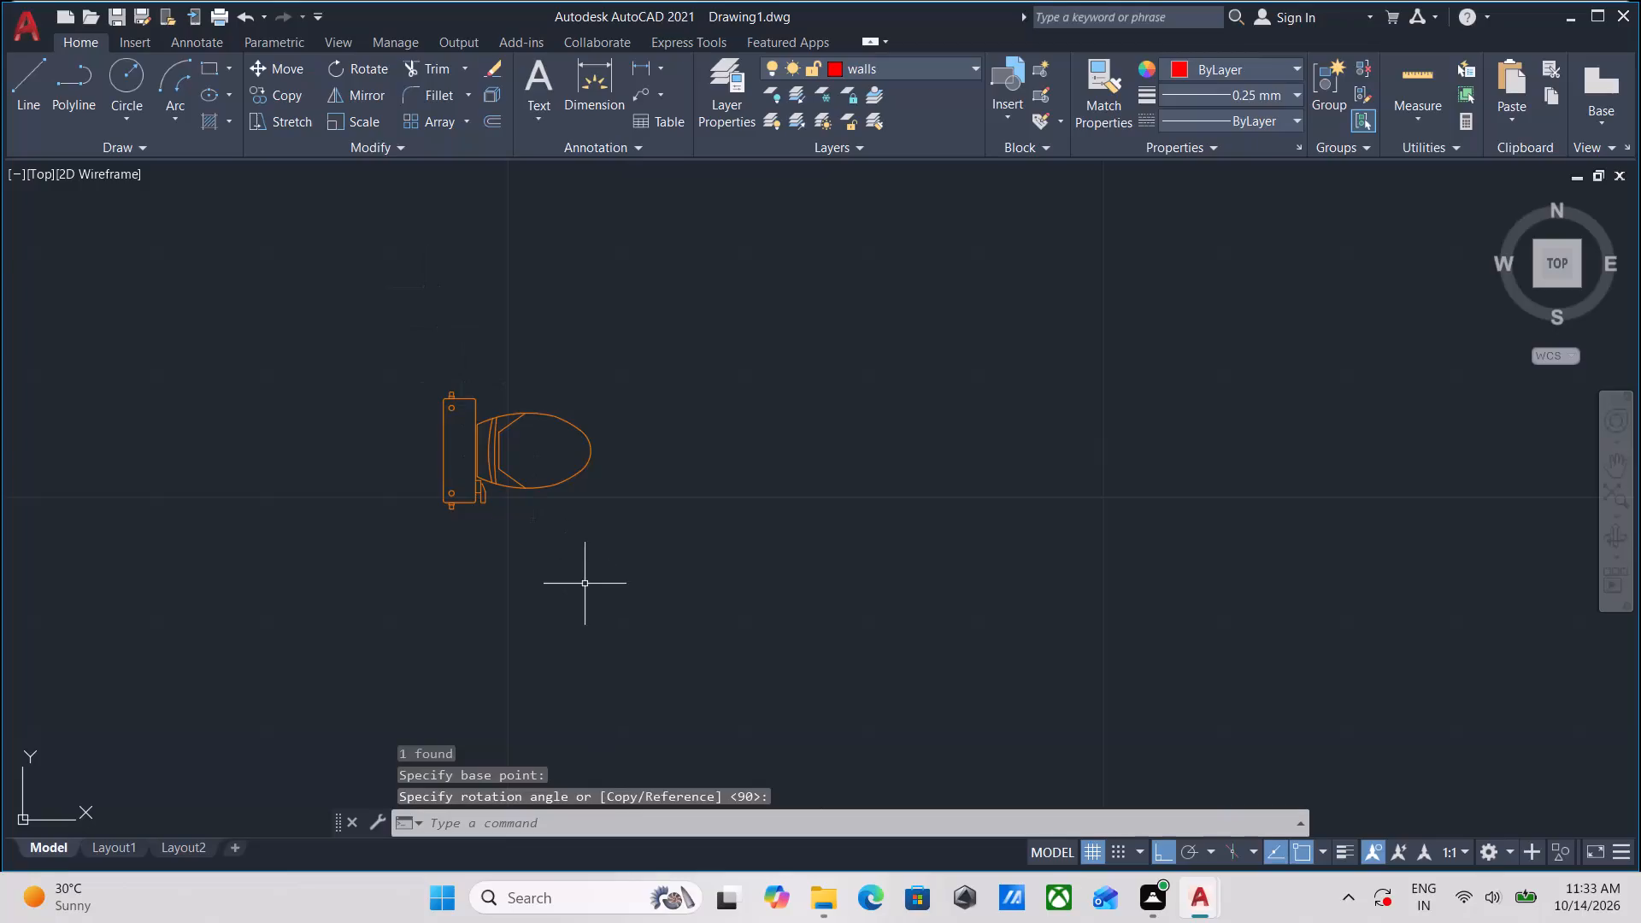
Copy the rotated toilet by its tank's back midpoint, with Ortho off, into the upper apartment's bathroom between kitchen and left bedroom.
{"action": "left_click_drag", "start_coordinate": [590, 587], "coordinate": [568, 556]}
{"action": "left_click", "coordinate": [459, 401]}
{"action": "type", "text": "CO"}
{"action": "key", "text": "Return"}
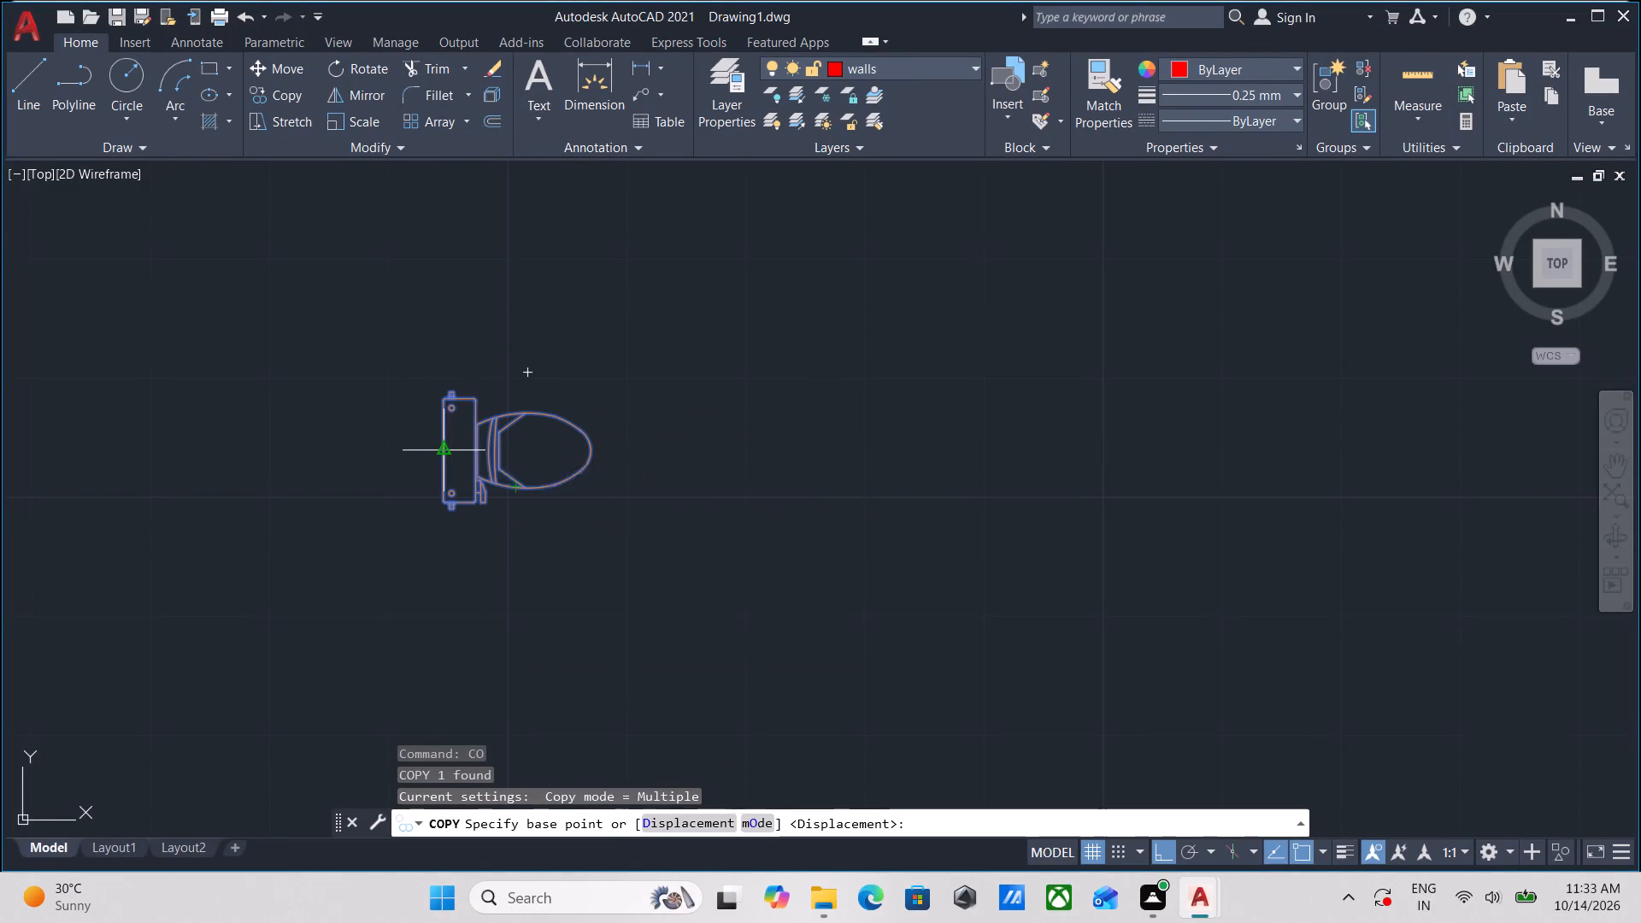
{"action": "left_click", "coordinate": [448, 450]}
{"action": "key", "text": "F8"}
{"action": "scroll", "coordinate": [903, 542], "scroll_direction": "down", "scroll_amount": 3}
{"action": "middle_click_drag", "start_coordinate": [903, 558], "coordinate": [493, 247]}
{"action": "middle_click_drag", "start_coordinate": [909, 485], "coordinate": [235, 217]}
{"action": "scroll", "coordinate": [510, 334], "scroll_direction": "down", "scroll_amount": 3}
{"action": "middle_click_drag", "start_coordinate": [726, 420], "coordinate": [33, 144]}
{"action": "scroll", "coordinate": [206, 209], "scroll_direction": "down", "scroll_amount": 3}
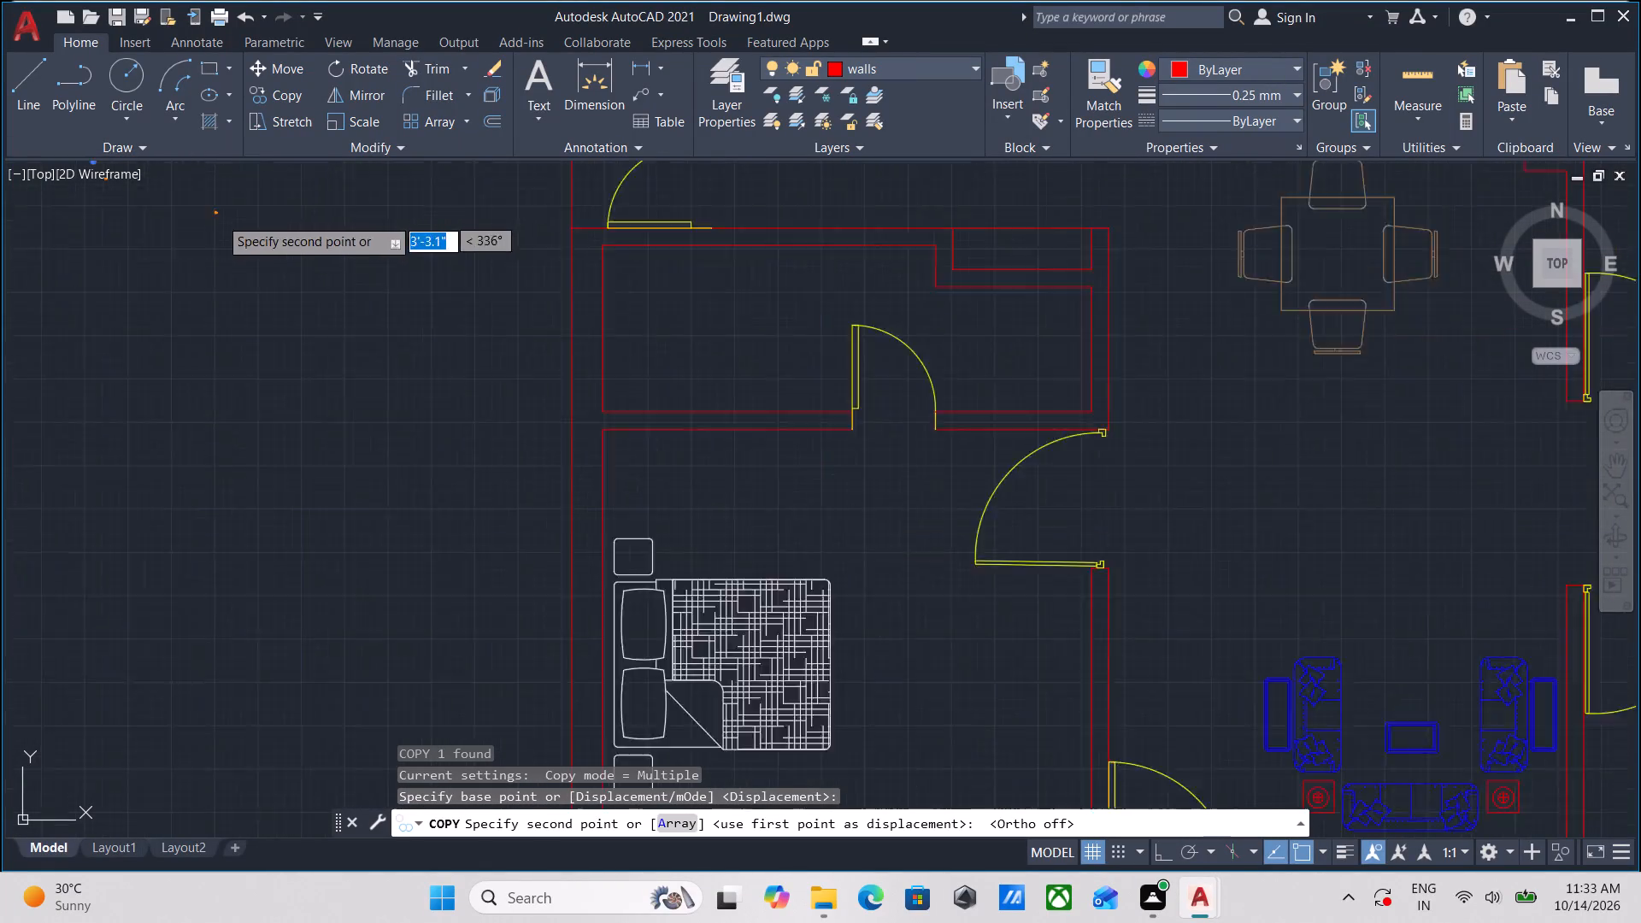
{"action": "scroll", "coordinate": [221, 219], "scroll_direction": "down", "scroll_amount": 1}
{"action": "scroll", "coordinate": [418, 270], "scroll_direction": "up", "scroll_amount": 2}
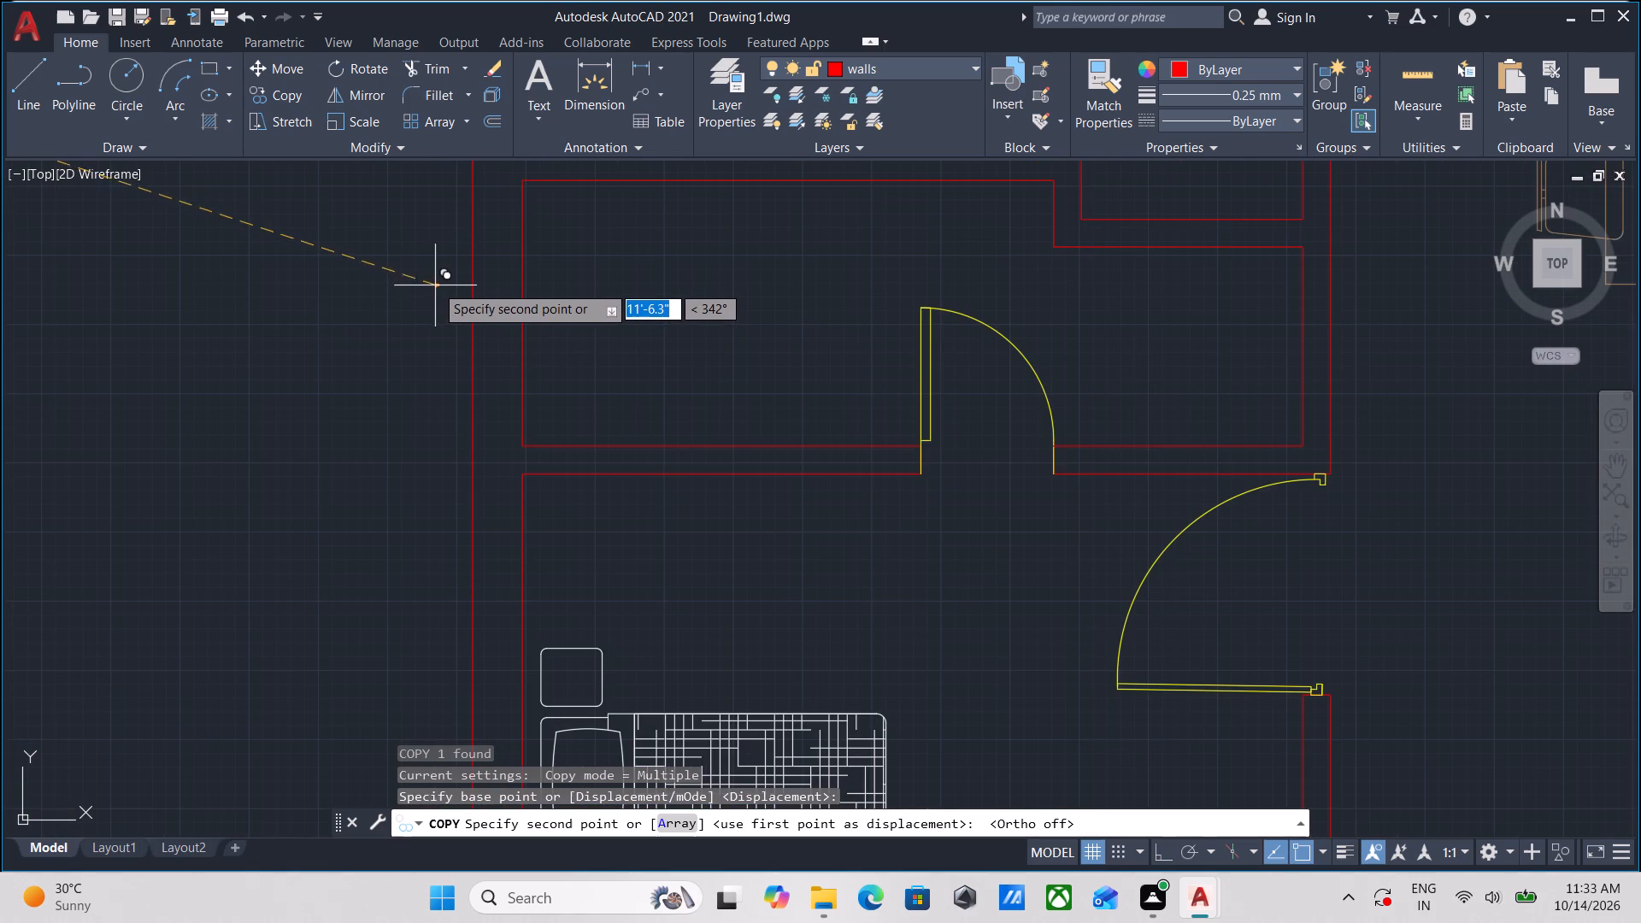
{"action": "scroll", "coordinate": [528, 289], "scroll_direction": "up", "scroll_amount": 2}
{"action": "scroll", "coordinate": [536, 280], "scroll_direction": "down", "scroll_amount": 2}
{"action": "scroll", "coordinate": [609, 260], "scroll_direction": "up", "scroll_amount": 1}
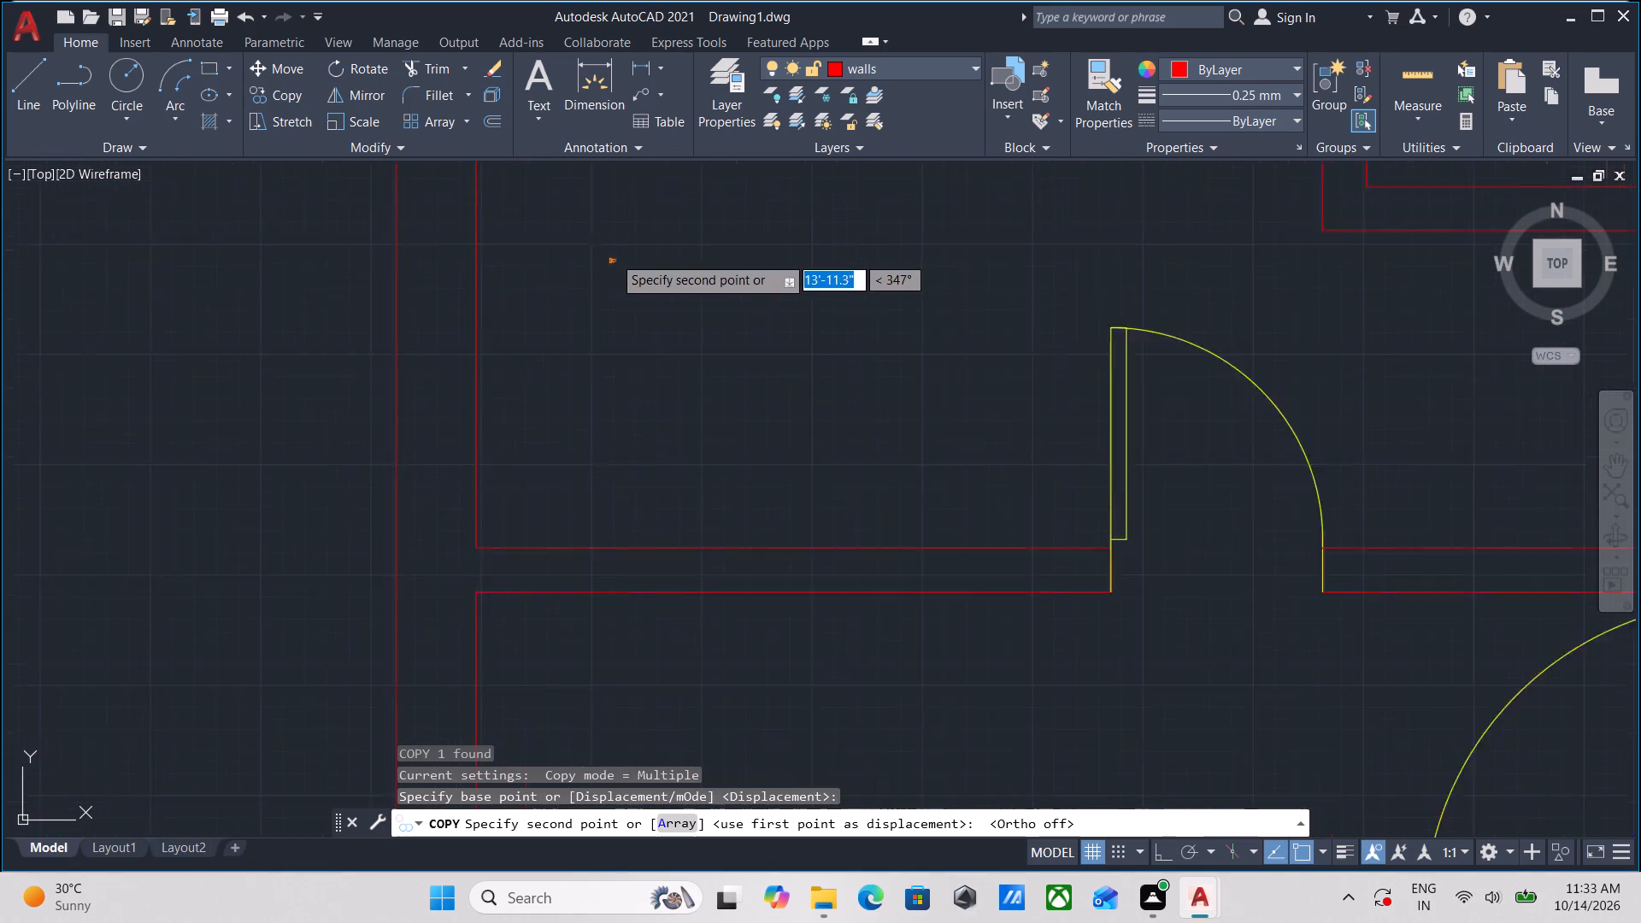
{"action": "scroll", "coordinate": [613, 256], "scroll_direction": "up", "scroll_amount": 1}
{"action": "middle_click_drag", "start_coordinate": [654, 231], "coordinate": [744, 524]}
{"action": "left_click", "coordinate": [797, 423]}
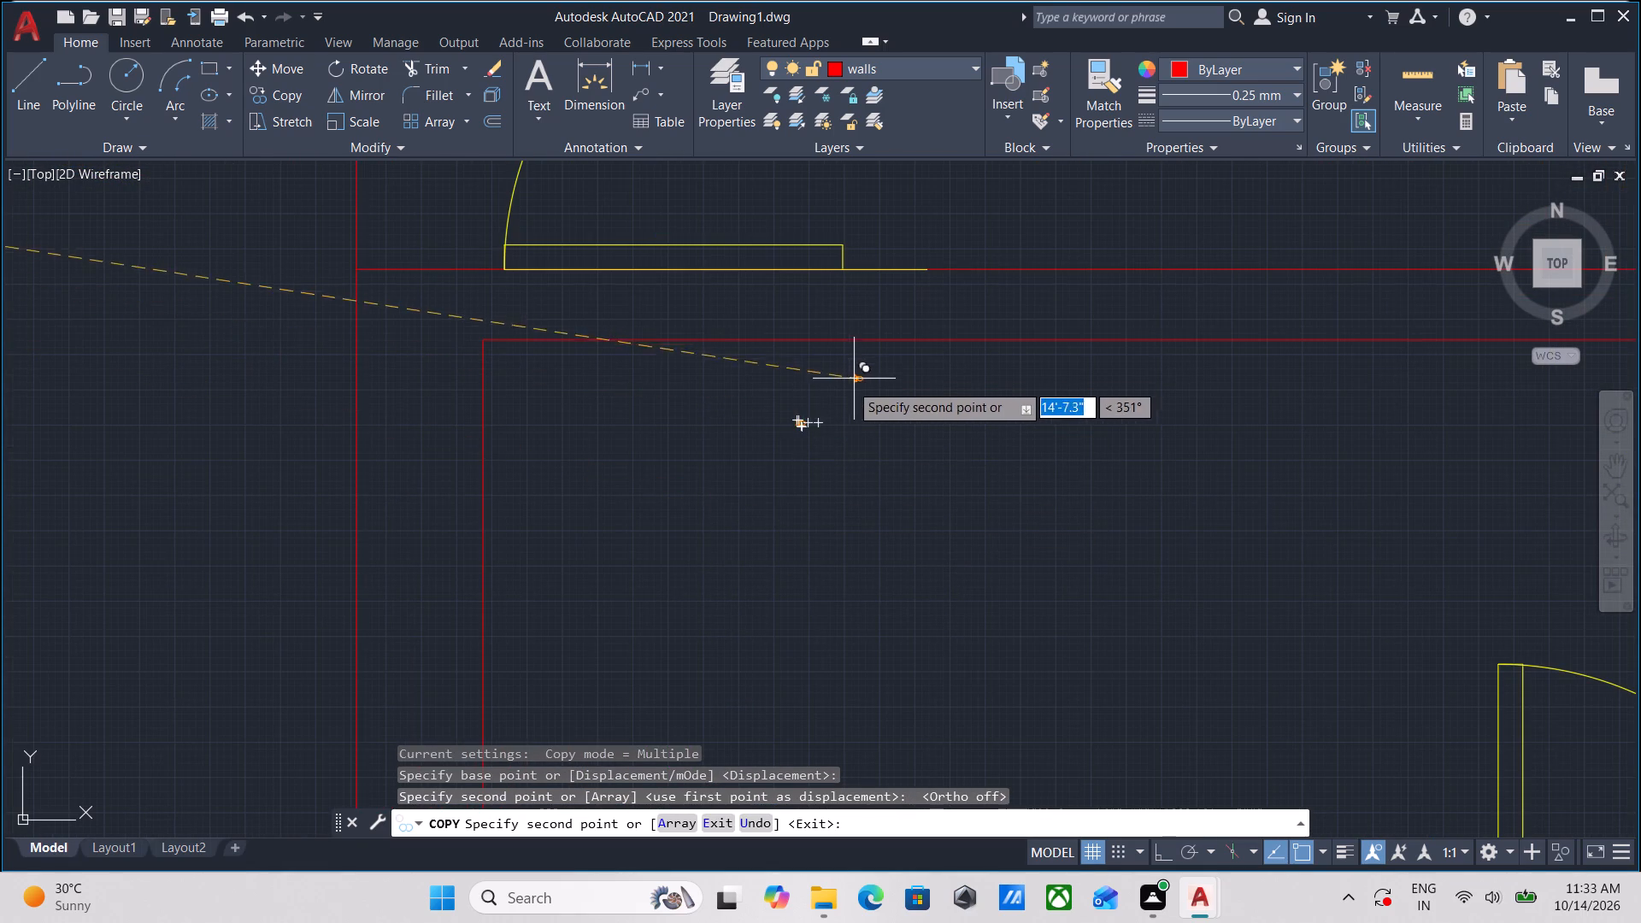
{"action": "scroll", "coordinate": [845, 390], "scroll_direction": "up", "scroll_amount": 3}
{"action": "key", "text": "Escape"}
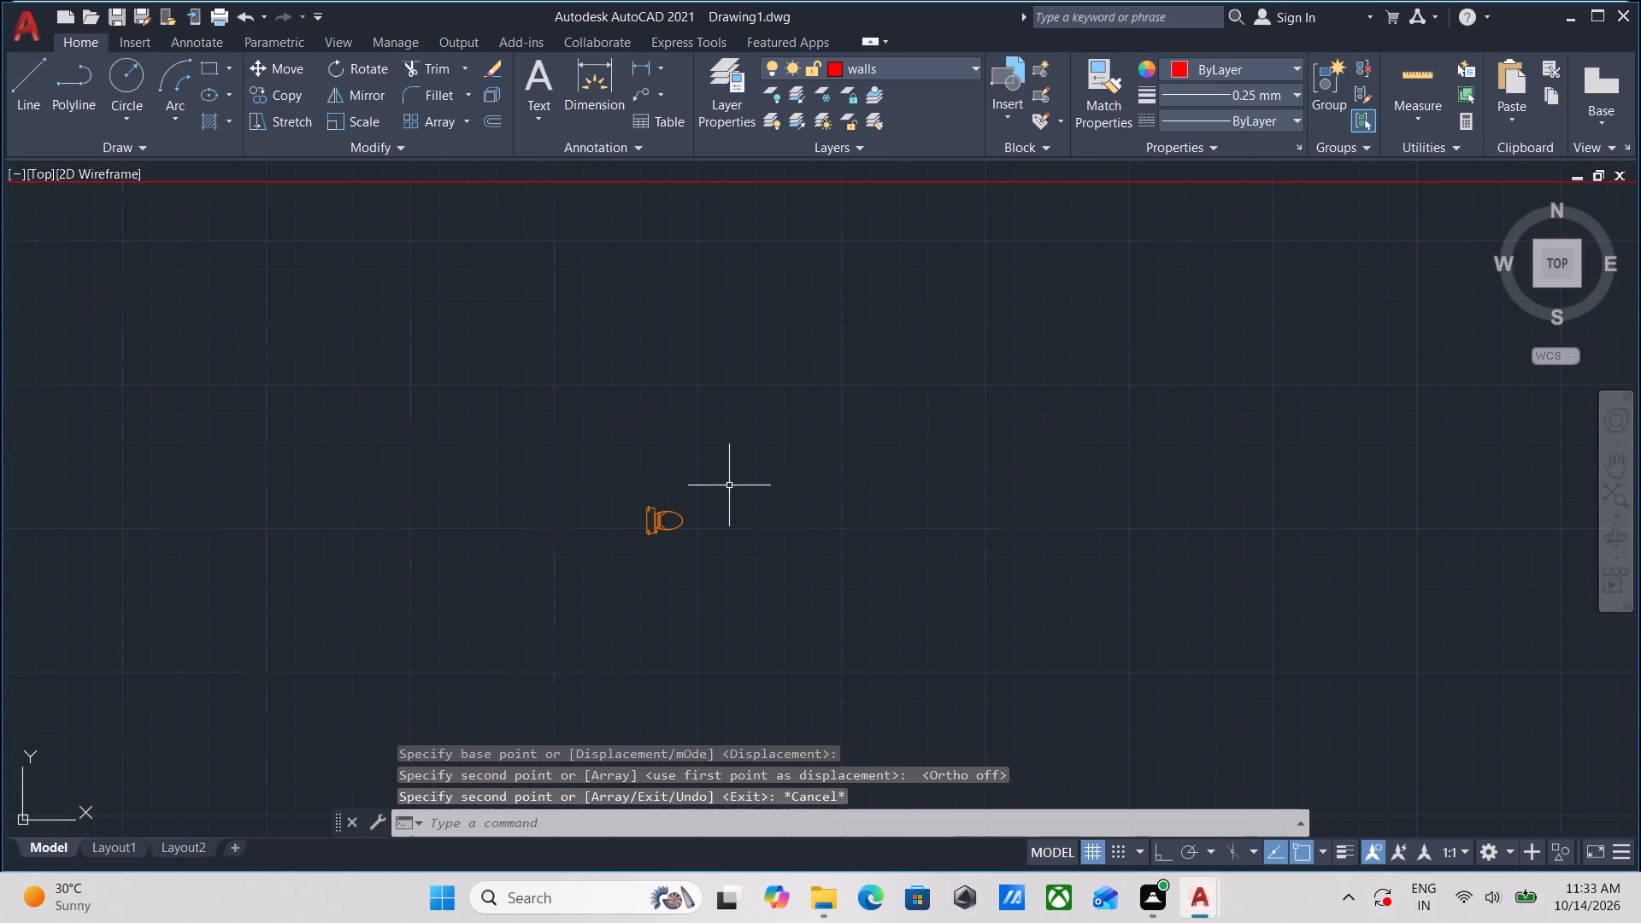
Rotate the copied toilet to 270° about its tank's back midpoint so the bowl points down the plan.
{"action": "scroll", "coordinate": [725, 488], "scroll_direction": "up", "scroll_amount": 1}
{"action": "left_click_drag", "start_coordinate": [701, 440], "coordinate": [588, 538]}
{"action": "left_click", "coordinate": [524, 597]}
{"action": "key", "text": "r"}
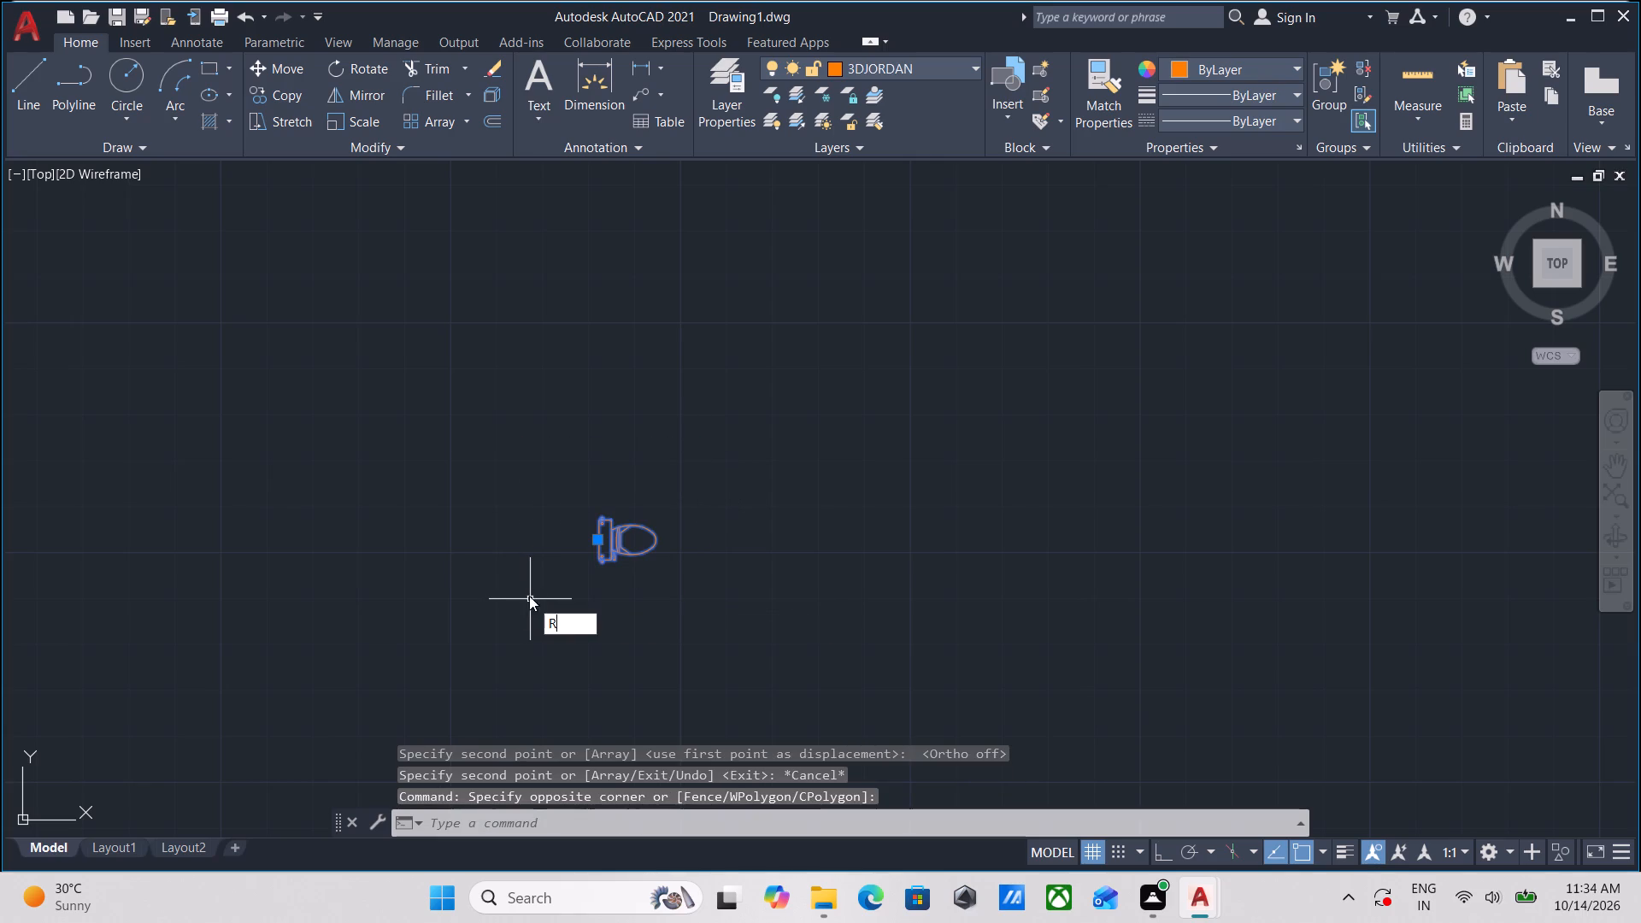
{"action": "key", "text": "o"}
{"action": "key", "text": "Return"}
{"action": "scroll", "coordinate": [574, 592], "scroll_direction": "up", "scroll_amount": 2}
{"action": "left_click", "coordinate": [630, 461]}
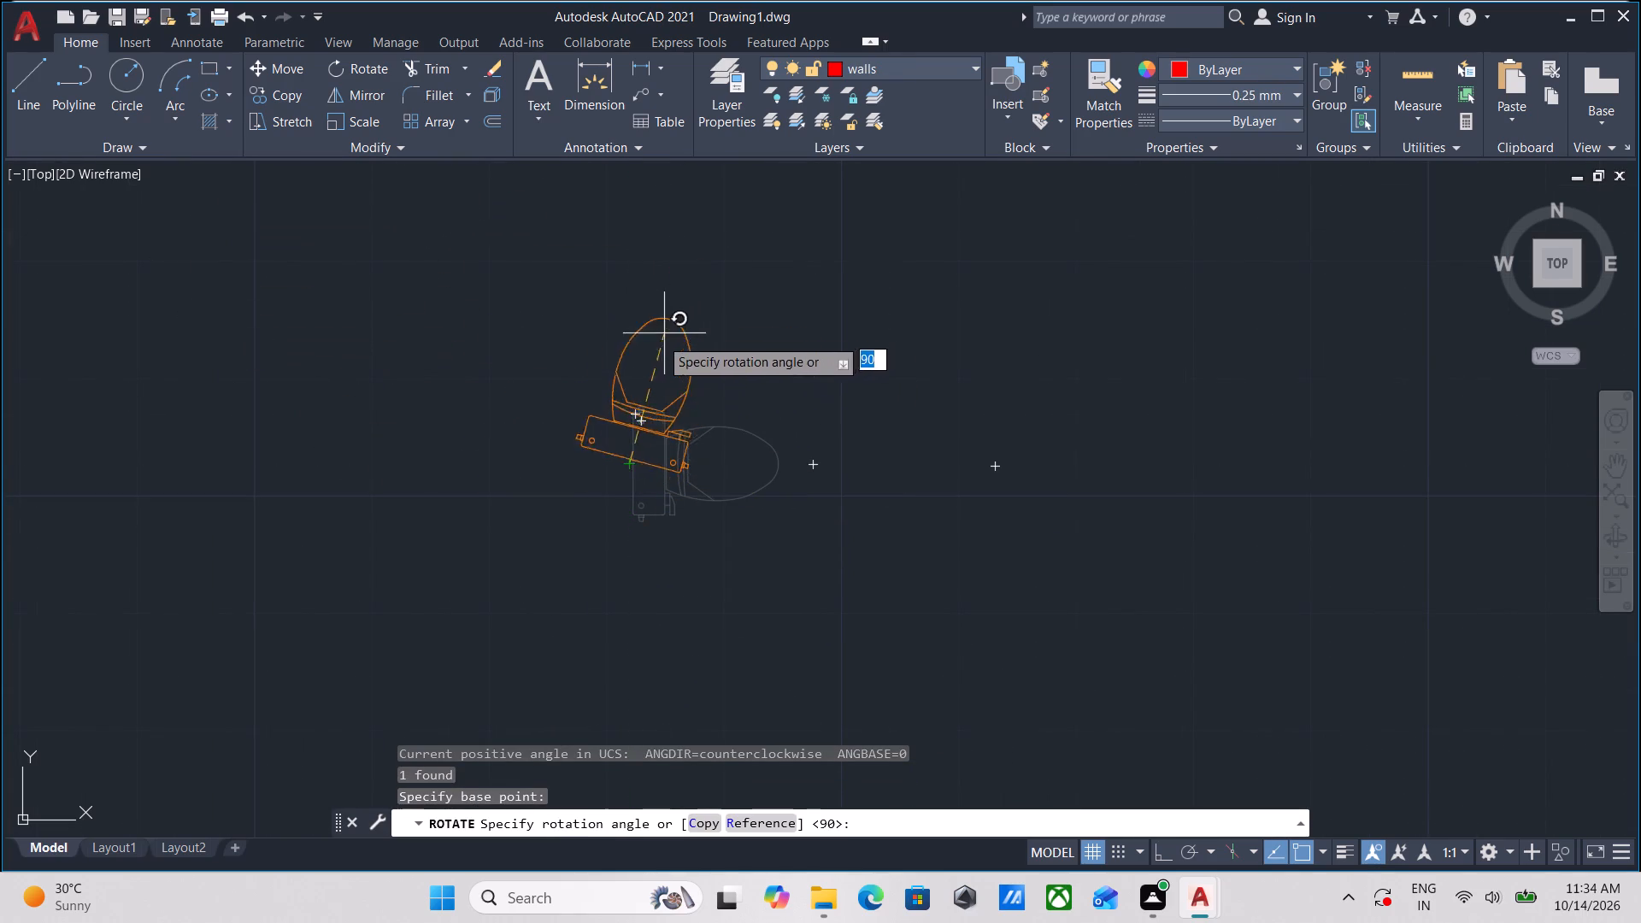
{"action": "left_click", "coordinate": [628, 744]}
Move the bathroom toilet by its tank's back midpoint up to just below the room's upper wall.
{"action": "left_click_drag", "start_coordinate": [671, 671], "coordinate": [554, 547]}
{"action": "left_click", "coordinate": [541, 531]}
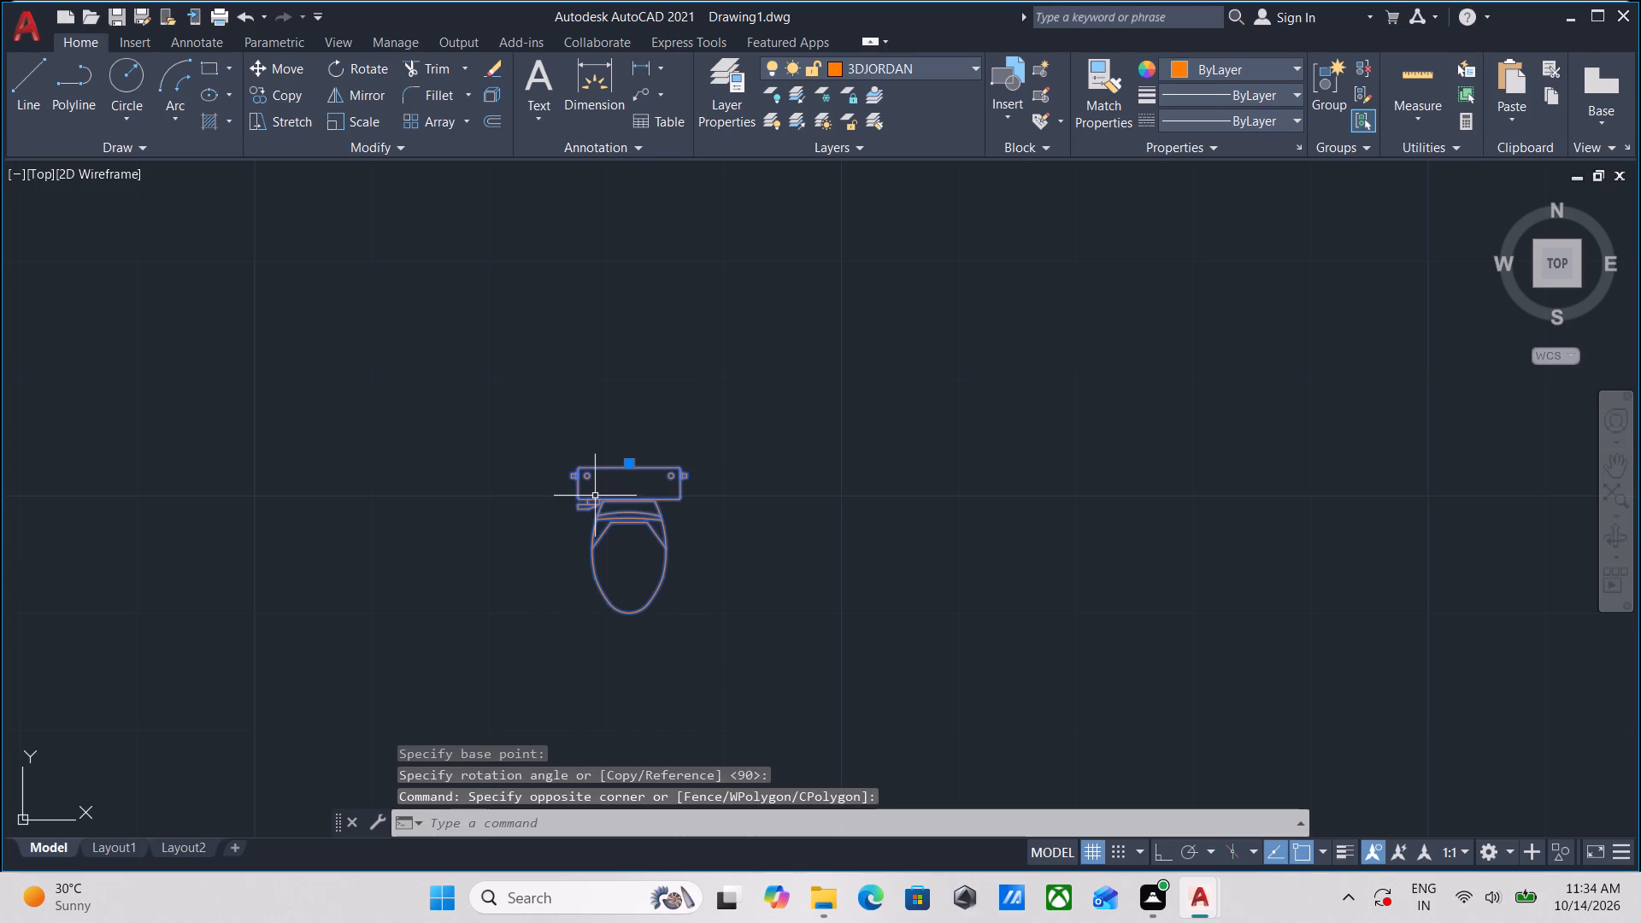
{"action": "key", "text": "m"}
{"action": "key", "text": "Return"}
{"action": "scroll", "coordinate": [612, 461], "scroll_direction": "up", "scroll_amount": 1}
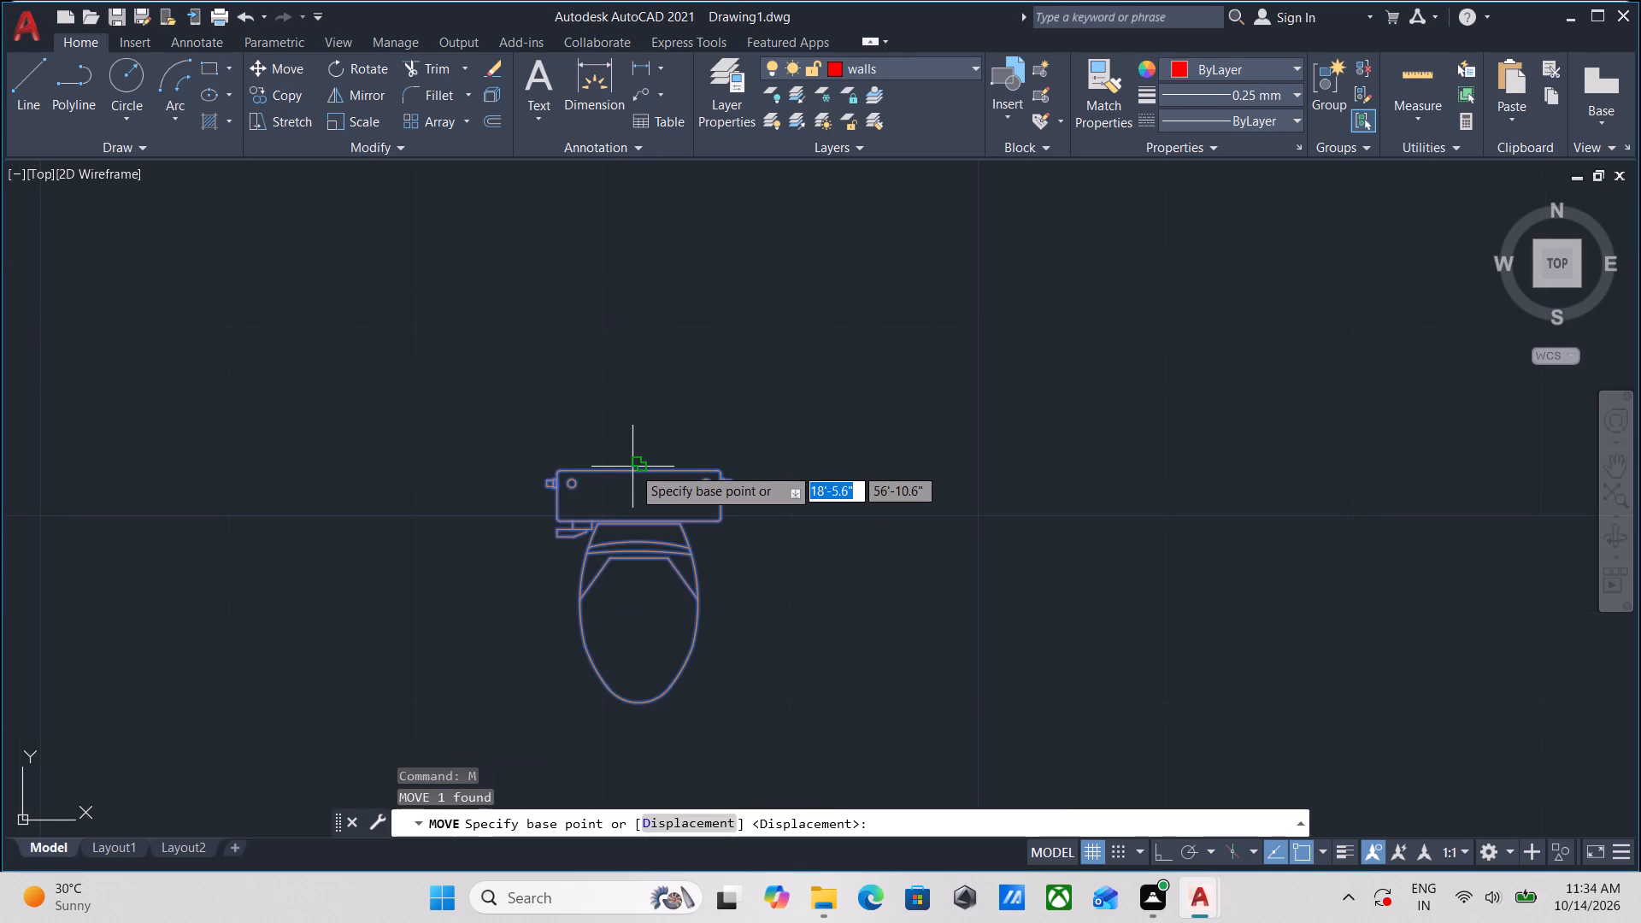
{"action": "left_click", "coordinate": [636, 467]}
{"action": "middle_click_drag", "start_coordinate": [532, 379], "coordinate": [442, 644]}
{"action": "scroll", "coordinate": [688, 525], "scroll_direction": "down", "scroll_amount": 3}
{"action": "middle_click_drag", "start_coordinate": [680, 547], "coordinate": [668, 704]}
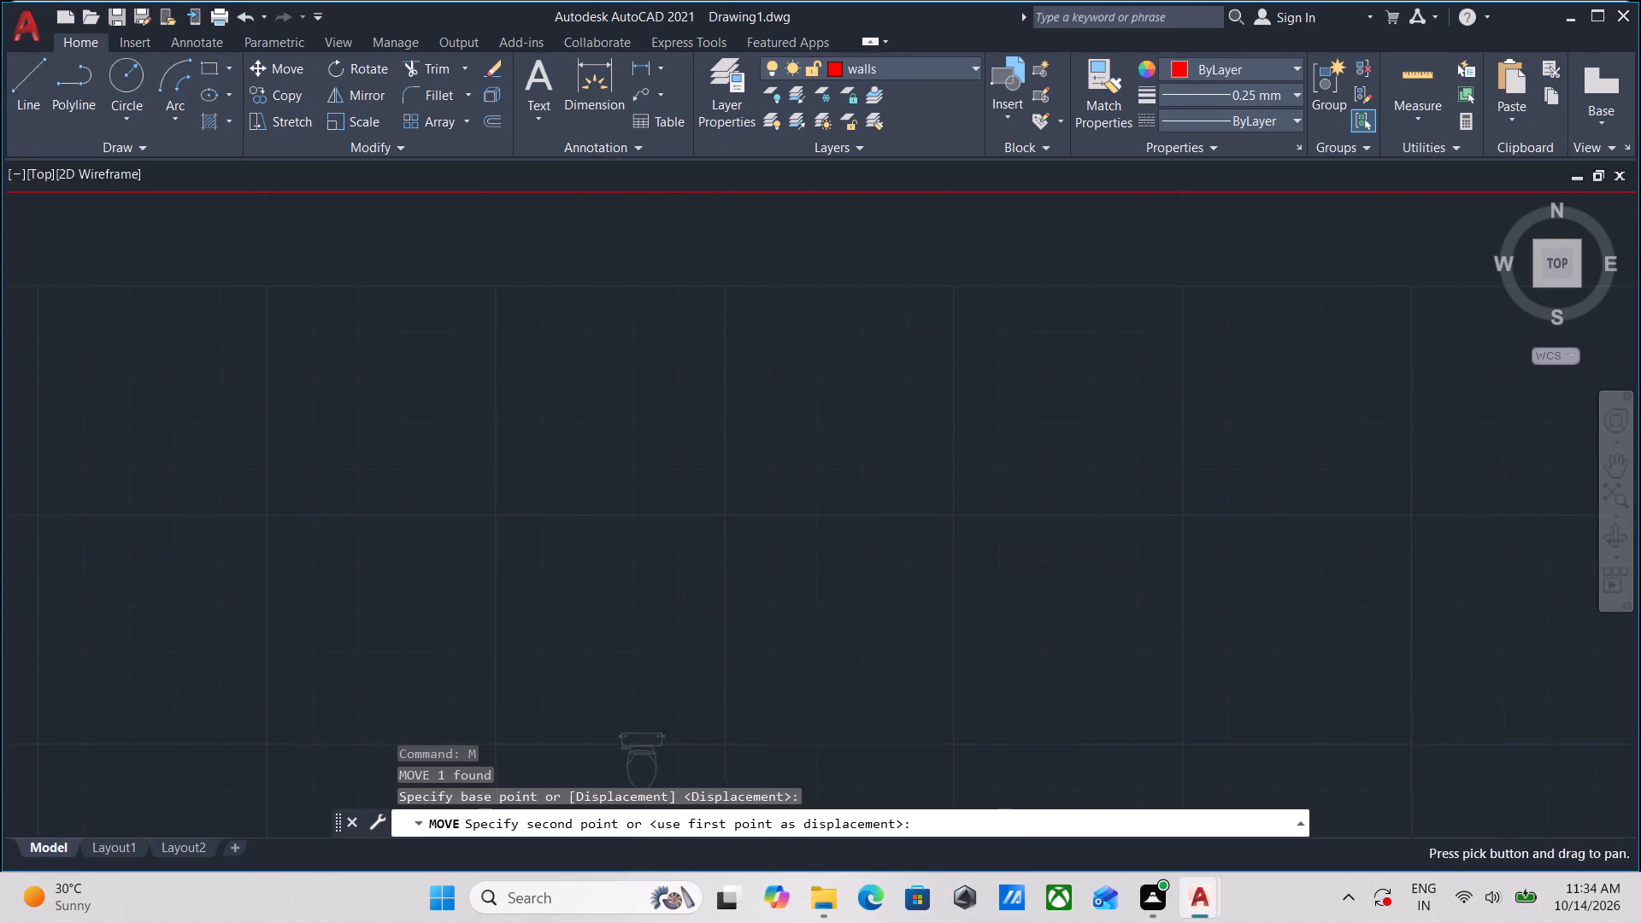
{"action": "scroll", "coordinate": [688, 605], "scroll_direction": "down", "scroll_amount": 4}
{"action": "scroll", "coordinate": [679, 561], "scroll_direction": "up", "scroll_amount": 6}
{"action": "middle_click_drag", "start_coordinate": [674, 548], "coordinate": [674, 711]}
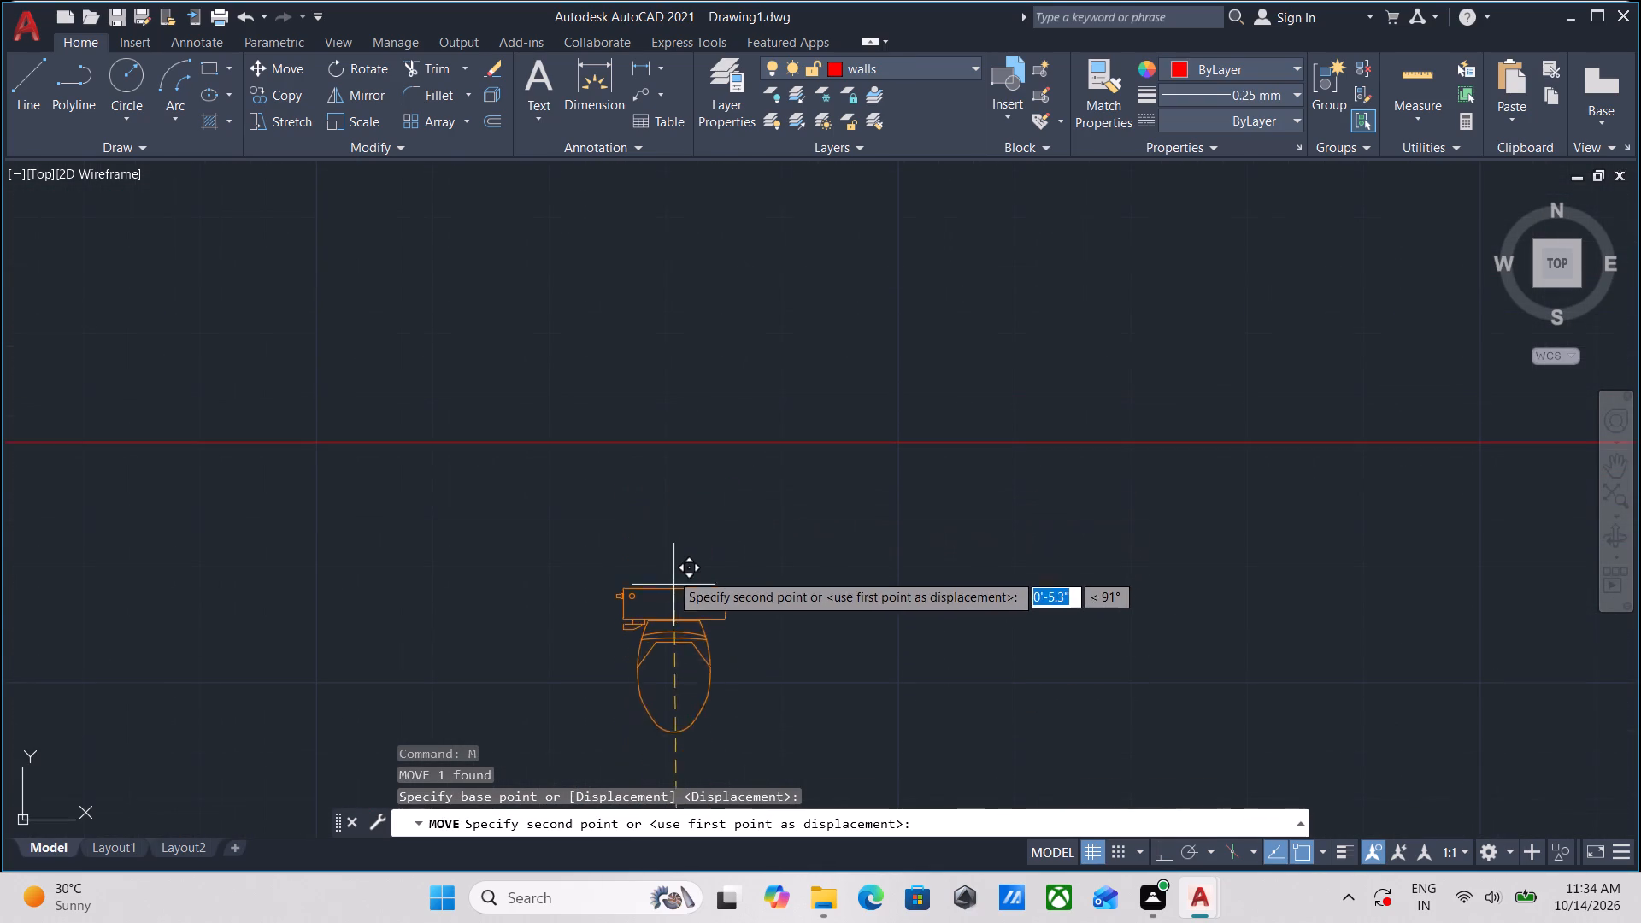
{"action": "left_click", "coordinate": [662, 476]}
{"action": "scroll", "coordinate": [662, 476], "scroll_direction": "up", "scroll_amount": 2}
{"action": "key", "text": "Escape"}
Scale up the toilet in the upper apartment's left bathroom about its tank's top-left corner, with Ortho on, sizing it by eye.
{"action": "left_click_drag", "start_coordinate": [833, 461], "coordinate": [783, 491]}
{"action": "left_click", "coordinate": [646, 584]}
{"action": "type", "text": "SCALE"}
{"action": "key", "text": "Return"}
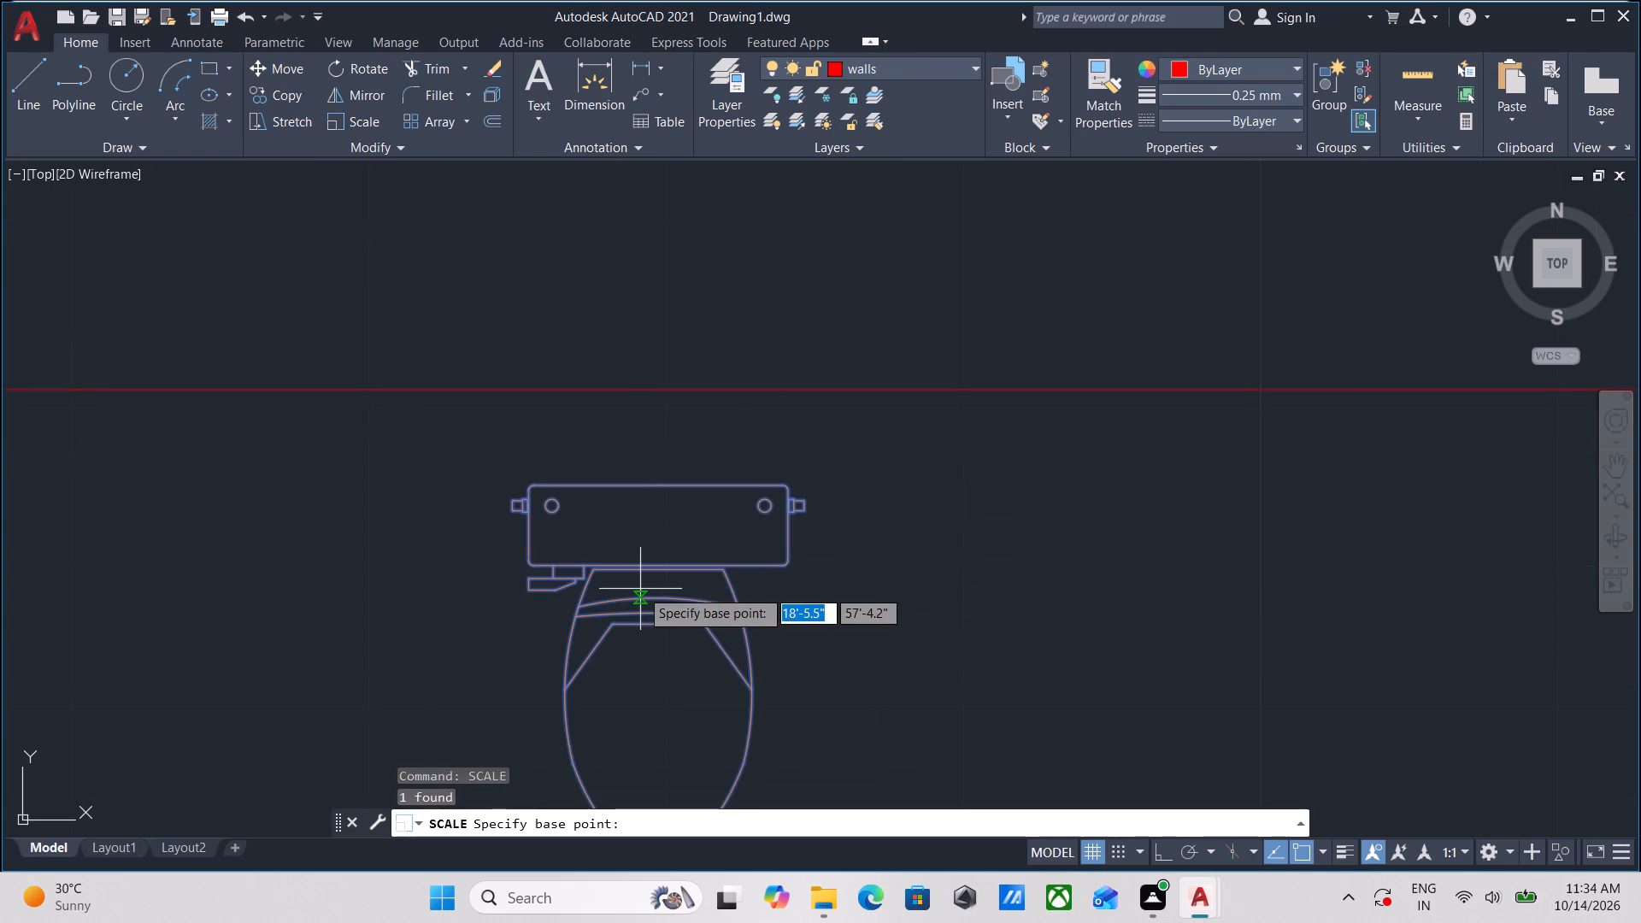
{"action": "scroll", "coordinate": [561, 536], "scroll_direction": "up", "scroll_amount": 2}
{"action": "left_click", "coordinate": [521, 432]}
{"action": "scroll", "coordinate": [940, 431], "scroll_direction": "down", "scroll_amount": 1}
{"action": "middle_click_drag", "start_coordinate": [940, 431], "coordinate": [691, 431]}
{"action": "key", "text": "F8"}
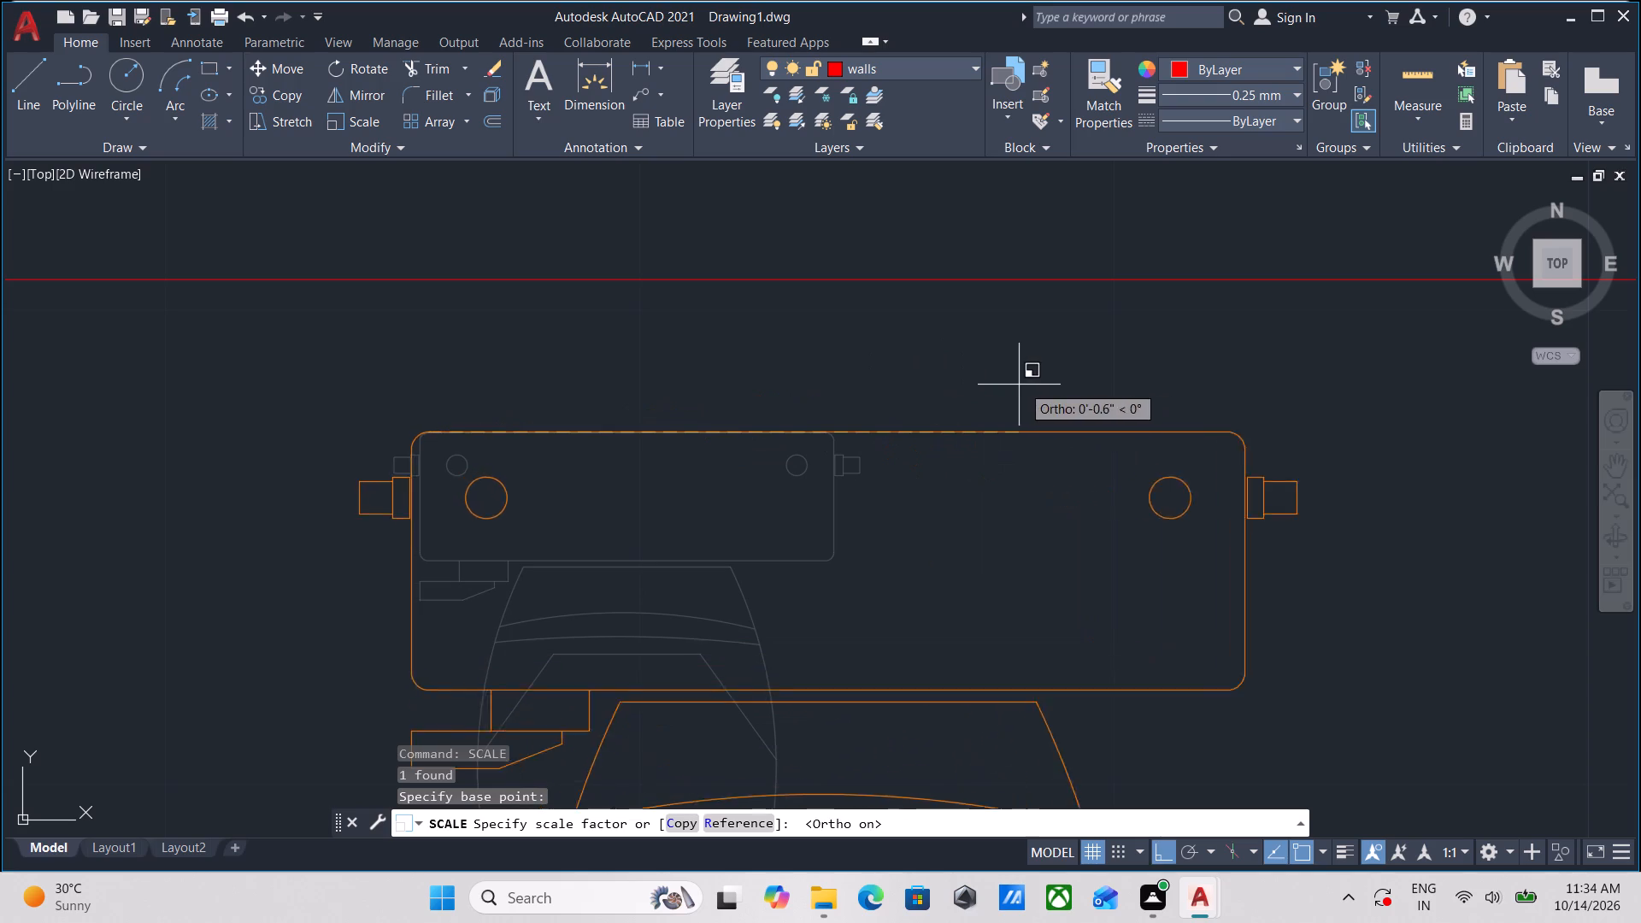
{"action": "scroll", "coordinate": [1045, 389], "scroll_direction": "down", "scroll_amount": 3}
{"action": "middle_click_drag", "start_coordinate": [1120, 416], "coordinate": [823, 432]}
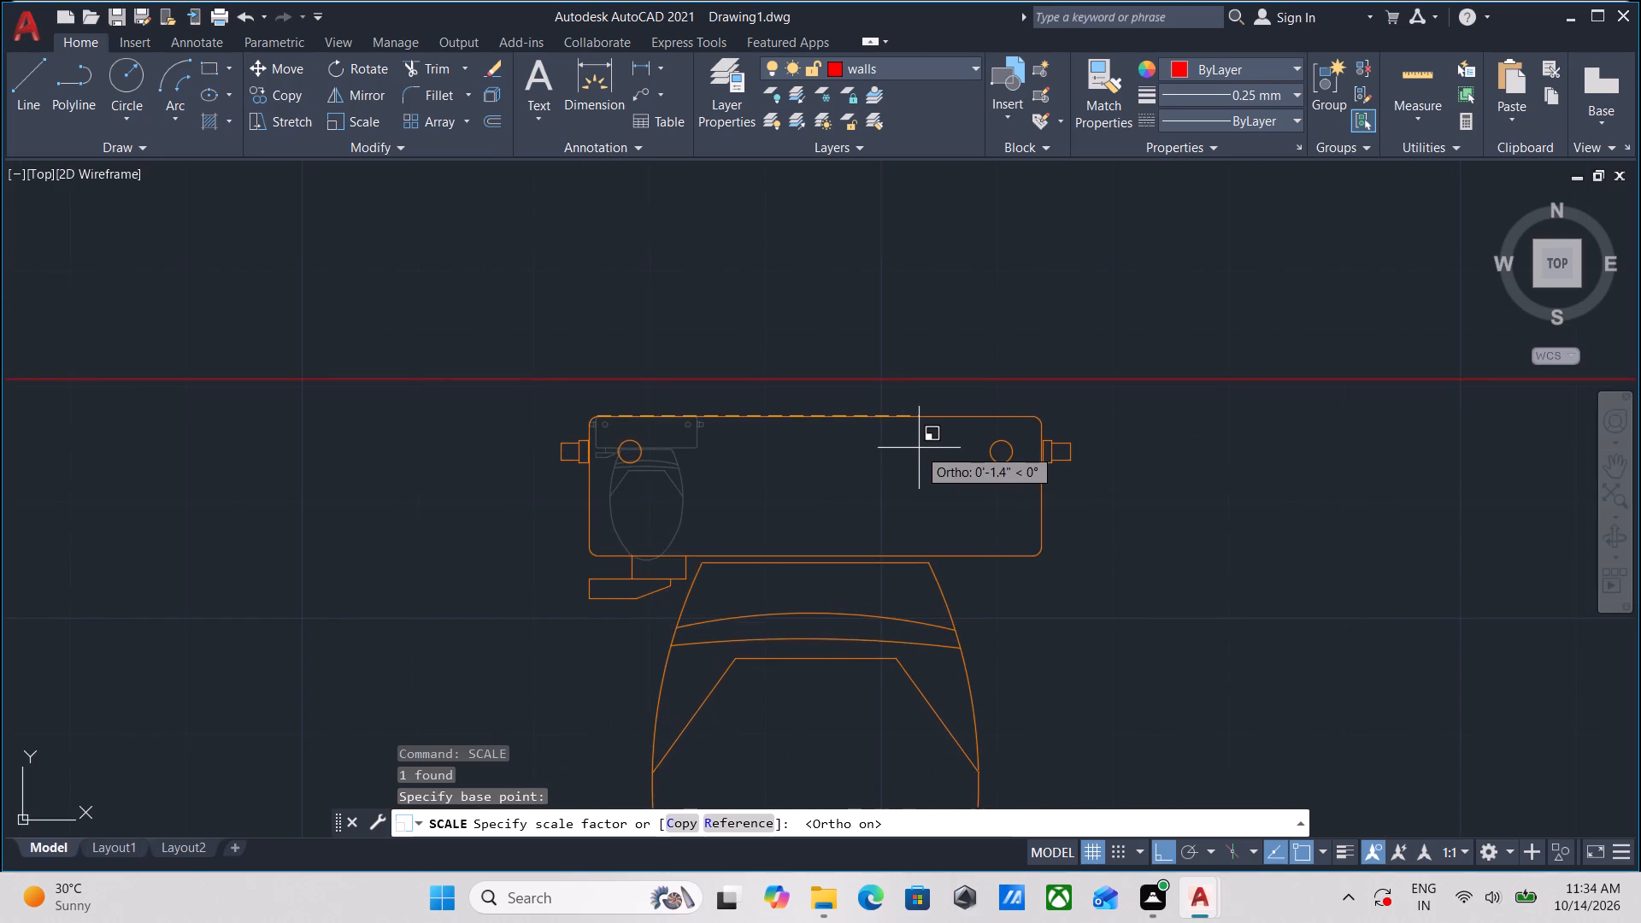
{"action": "scroll", "coordinate": [921, 448], "scroll_direction": "down", "scroll_amount": 3}
{"action": "scroll", "coordinate": [1009, 461], "scroll_direction": "down", "scroll_amount": 2}
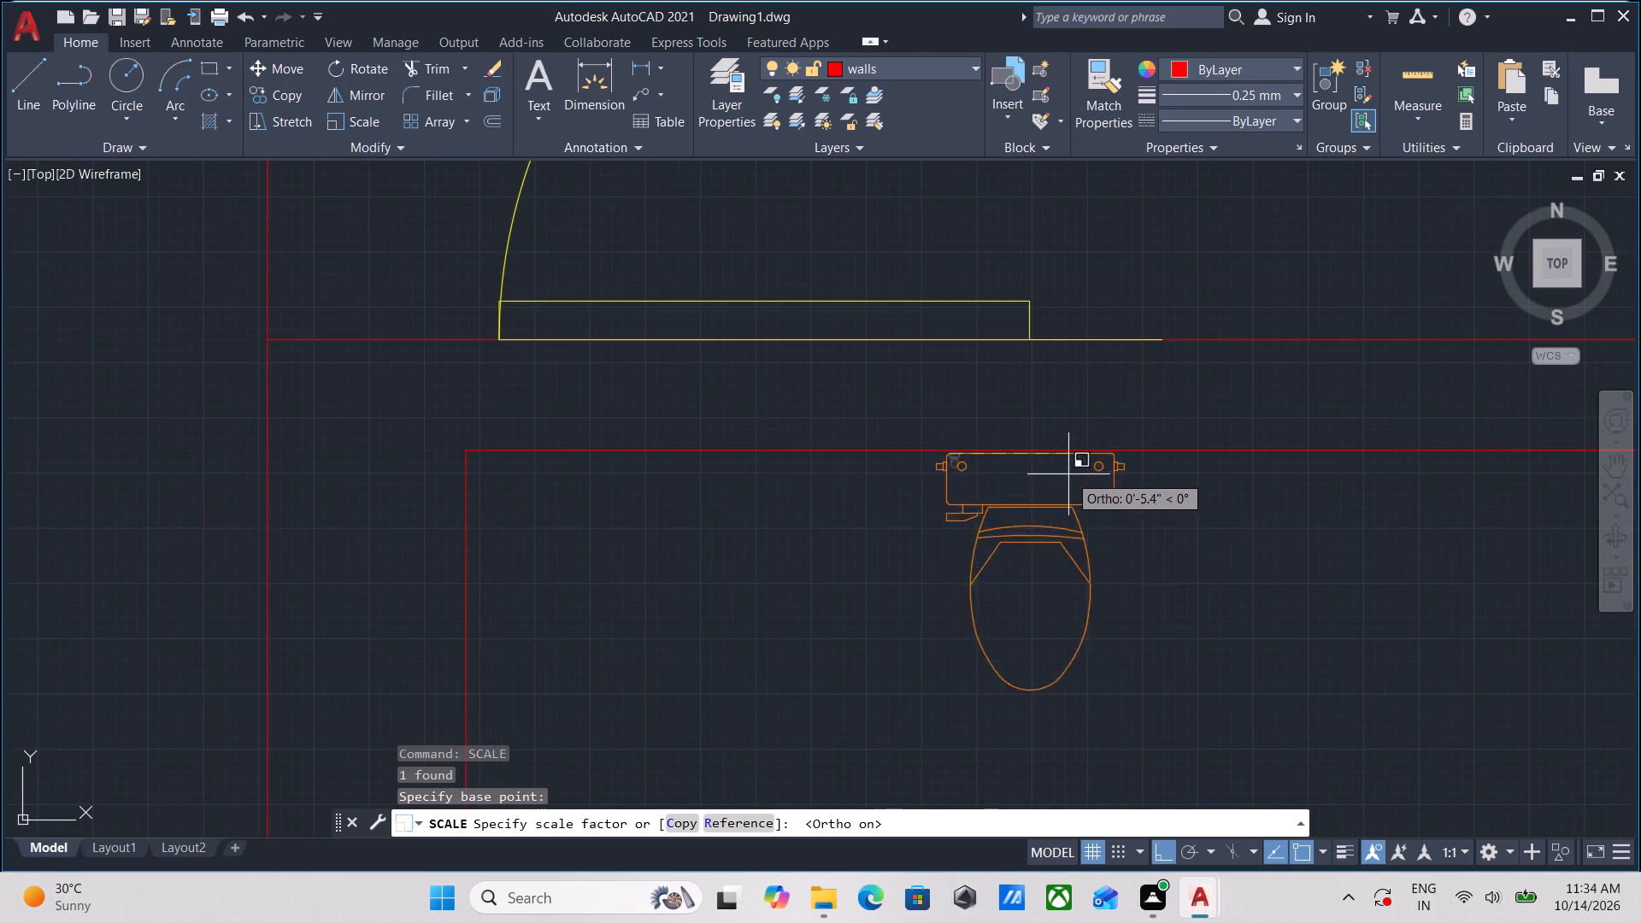
{"action": "scroll", "coordinate": [1071, 475], "scroll_direction": "down", "scroll_amount": 1}
{"action": "middle_click_drag", "start_coordinate": [1071, 475], "coordinate": [942, 476]}
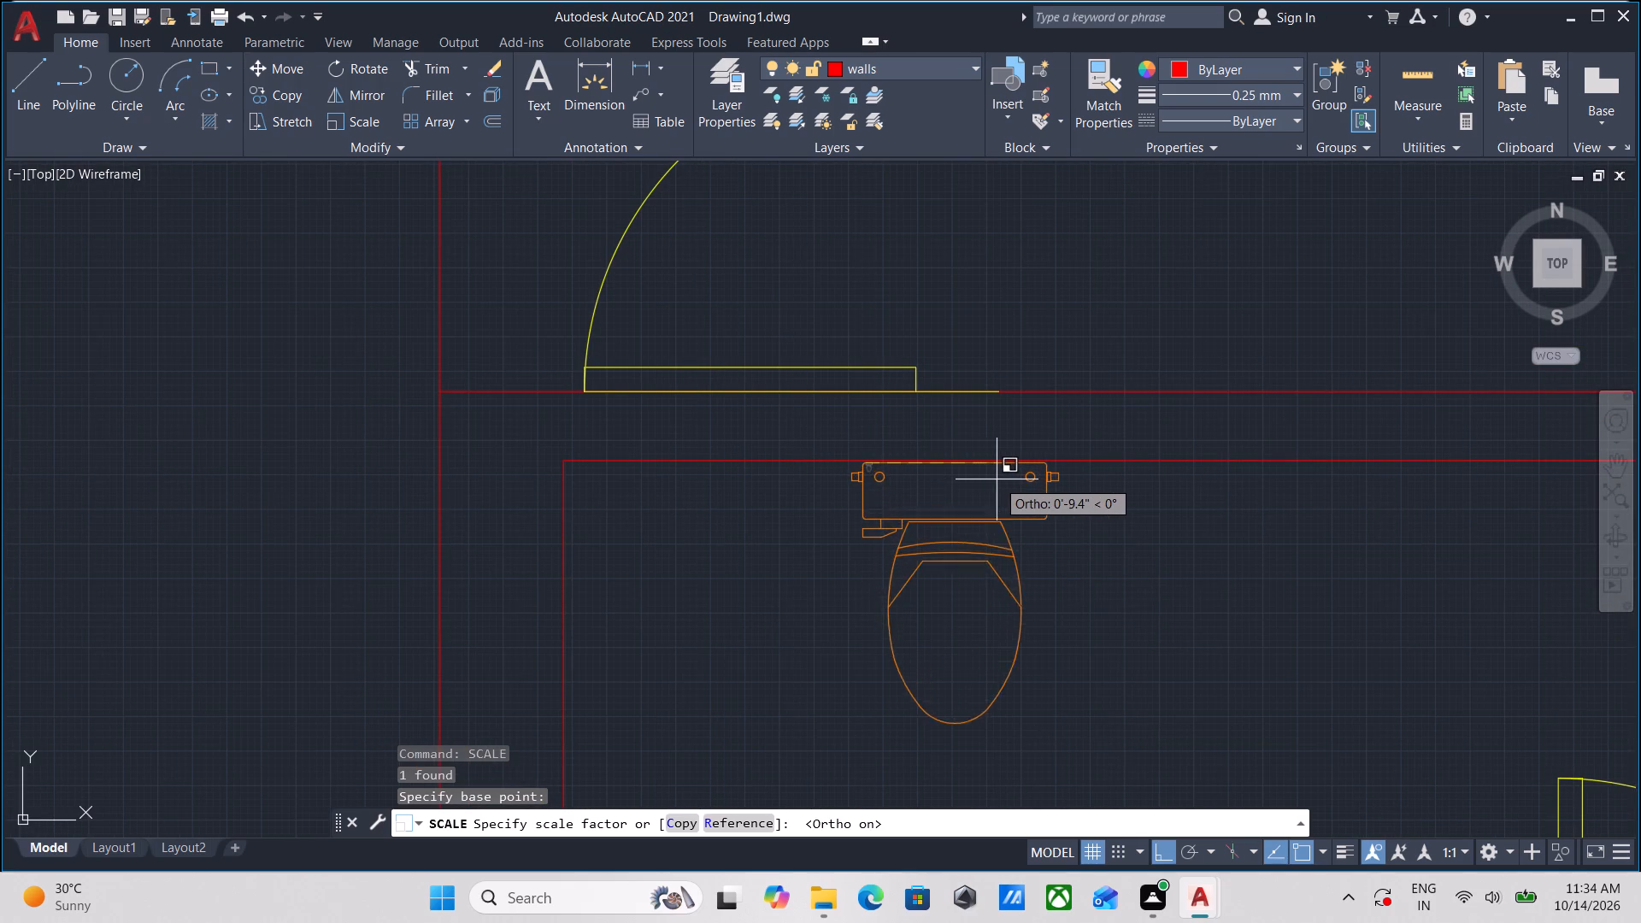
{"action": "scroll", "coordinate": [1014, 482], "scroll_direction": "down", "scroll_amount": 1}
{"action": "middle_click_drag", "start_coordinate": [1014, 482], "coordinate": [920, 462]}
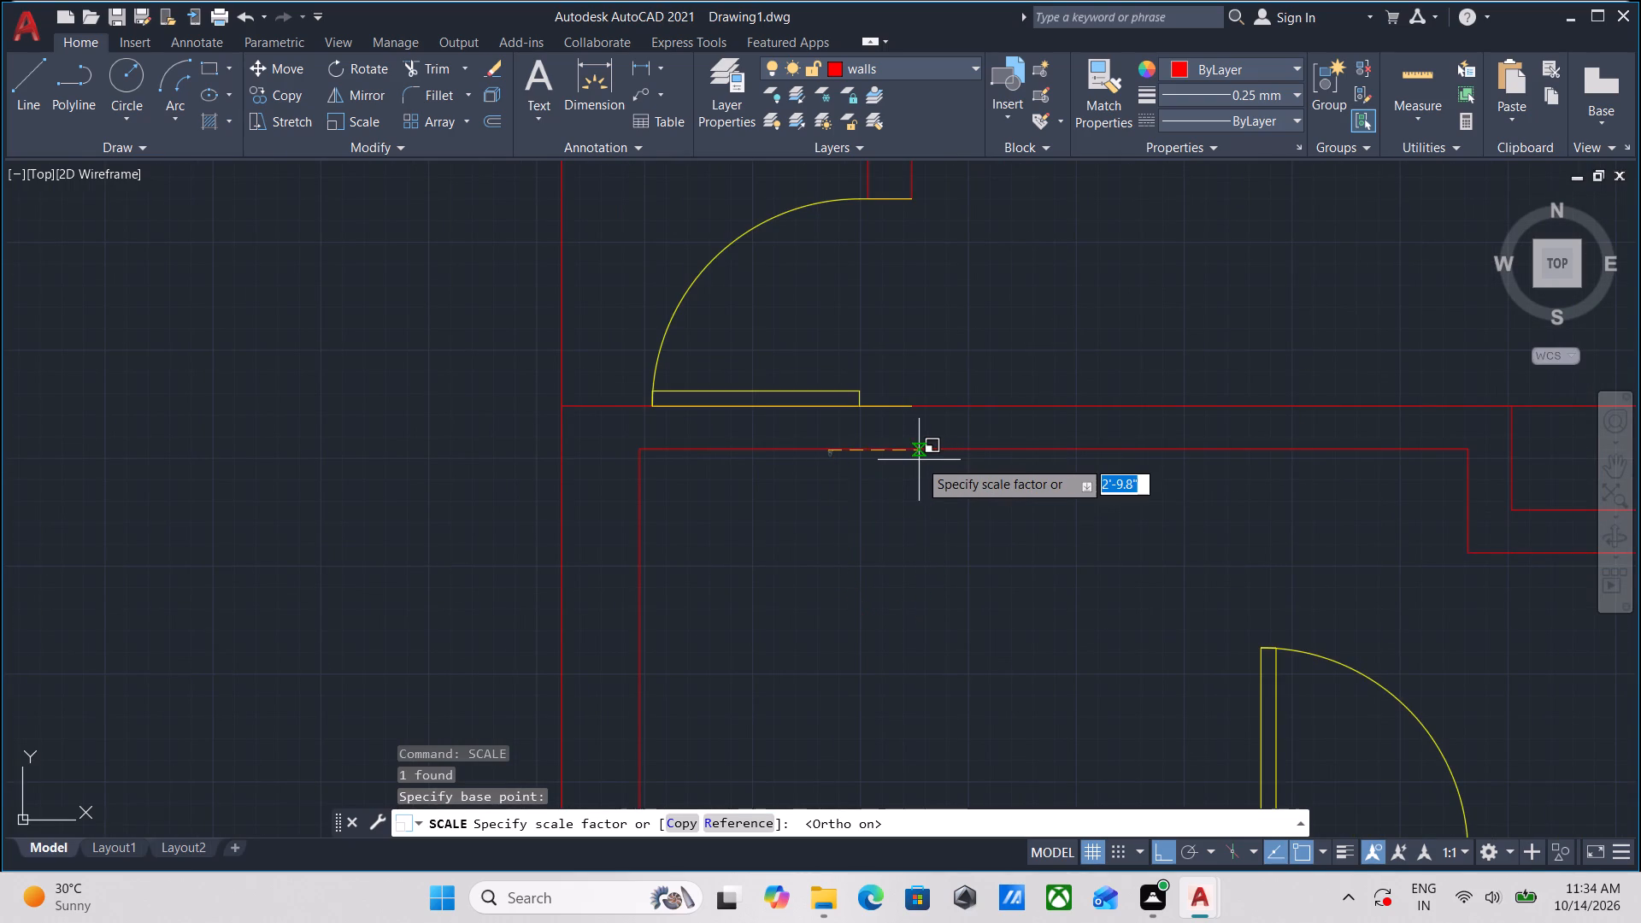
{"action": "scroll", "coordinate": [919, 460], "scroll_direction": "up", "scroll_amount": 3}
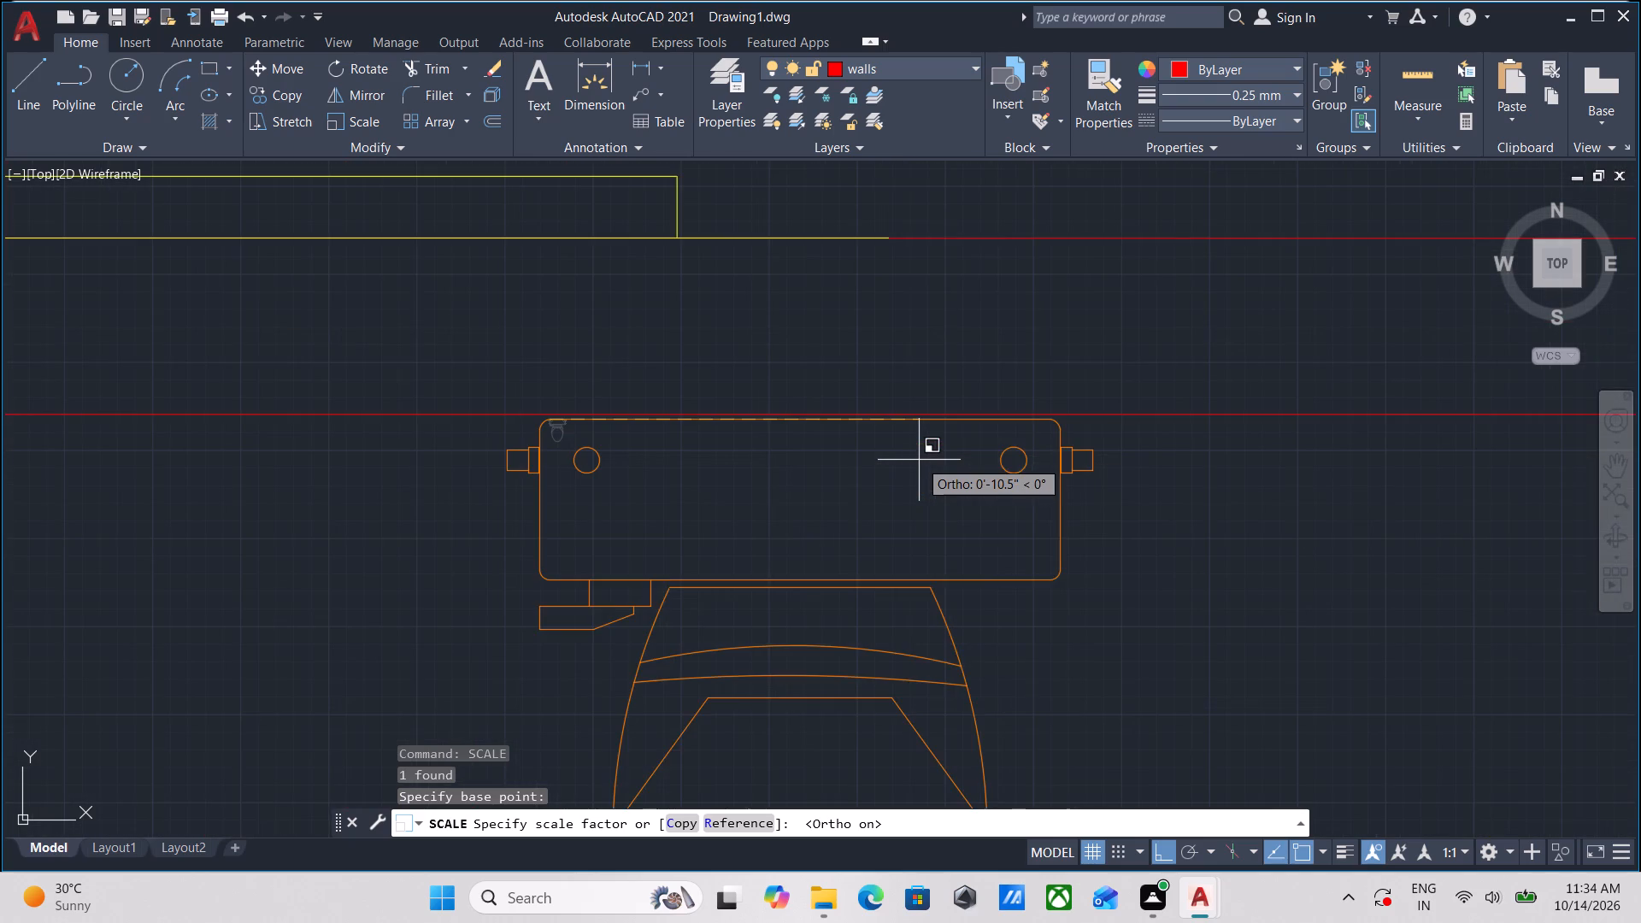
{"action": "left_click", "coordinate": [899, 458]}
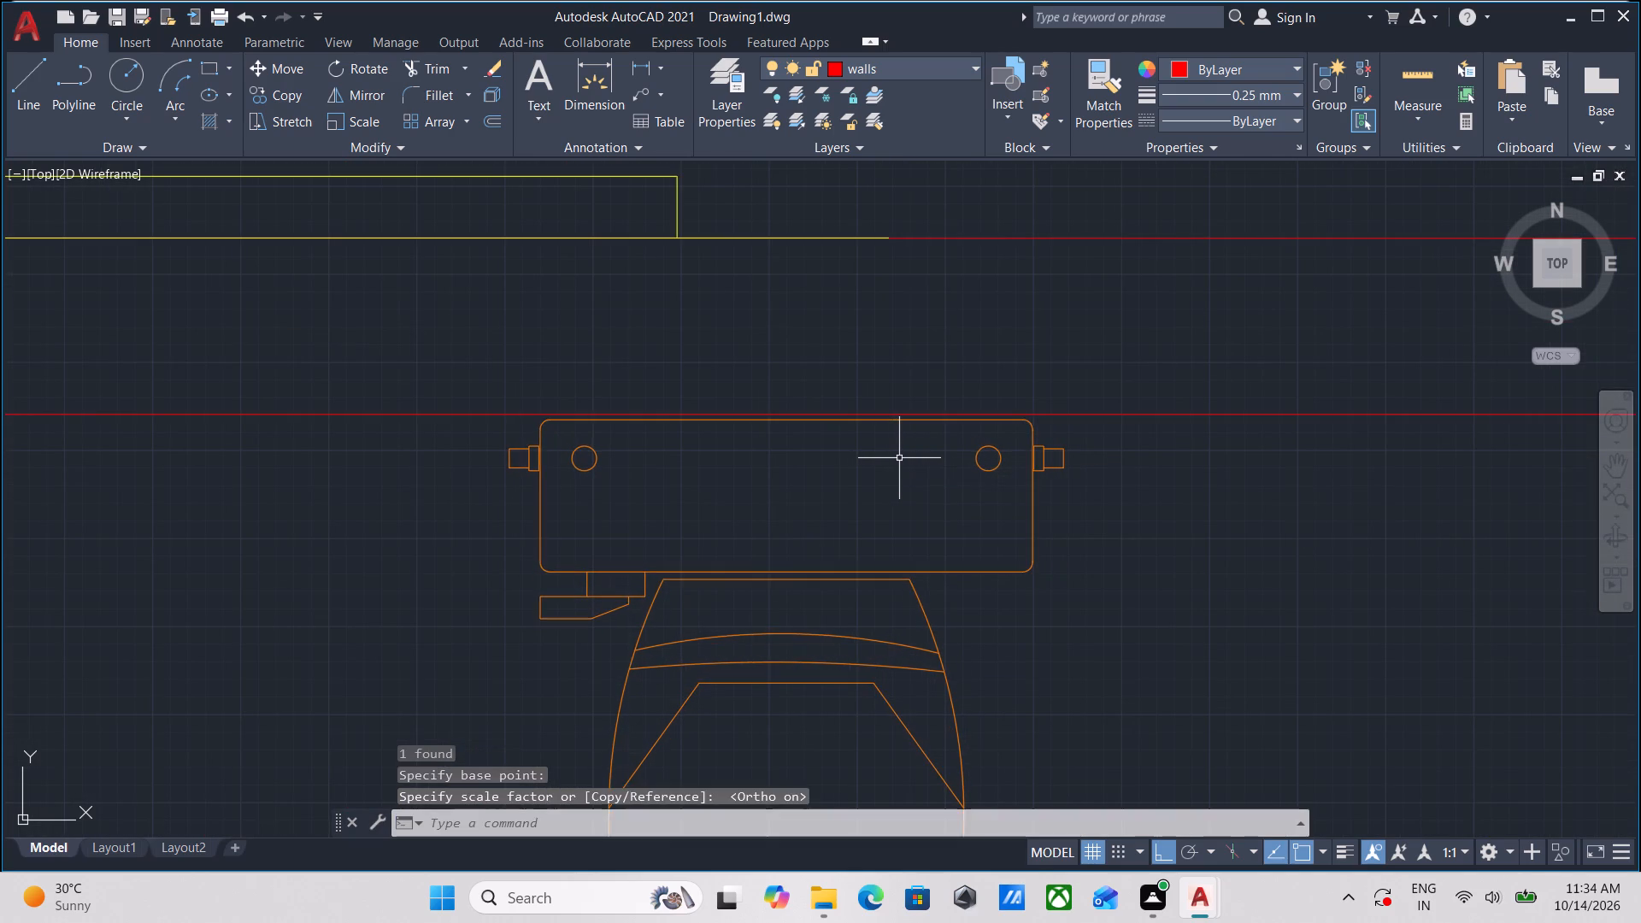
Examine the scaled toilet's size and position against its bathroom and the rest of the floor plan.
{"action": "scroll", "coordinate": [918, 460], "scroll_direction": "down", "scroll_amount": 4}
{"action": "middle_click_drag", "start_coordinate": [994, 534], "coordinate": [1011, 495]}
{"action": "scroll", "coordinate": [925, 564], "scroll_direction": "down", "scroll_amount": 1}
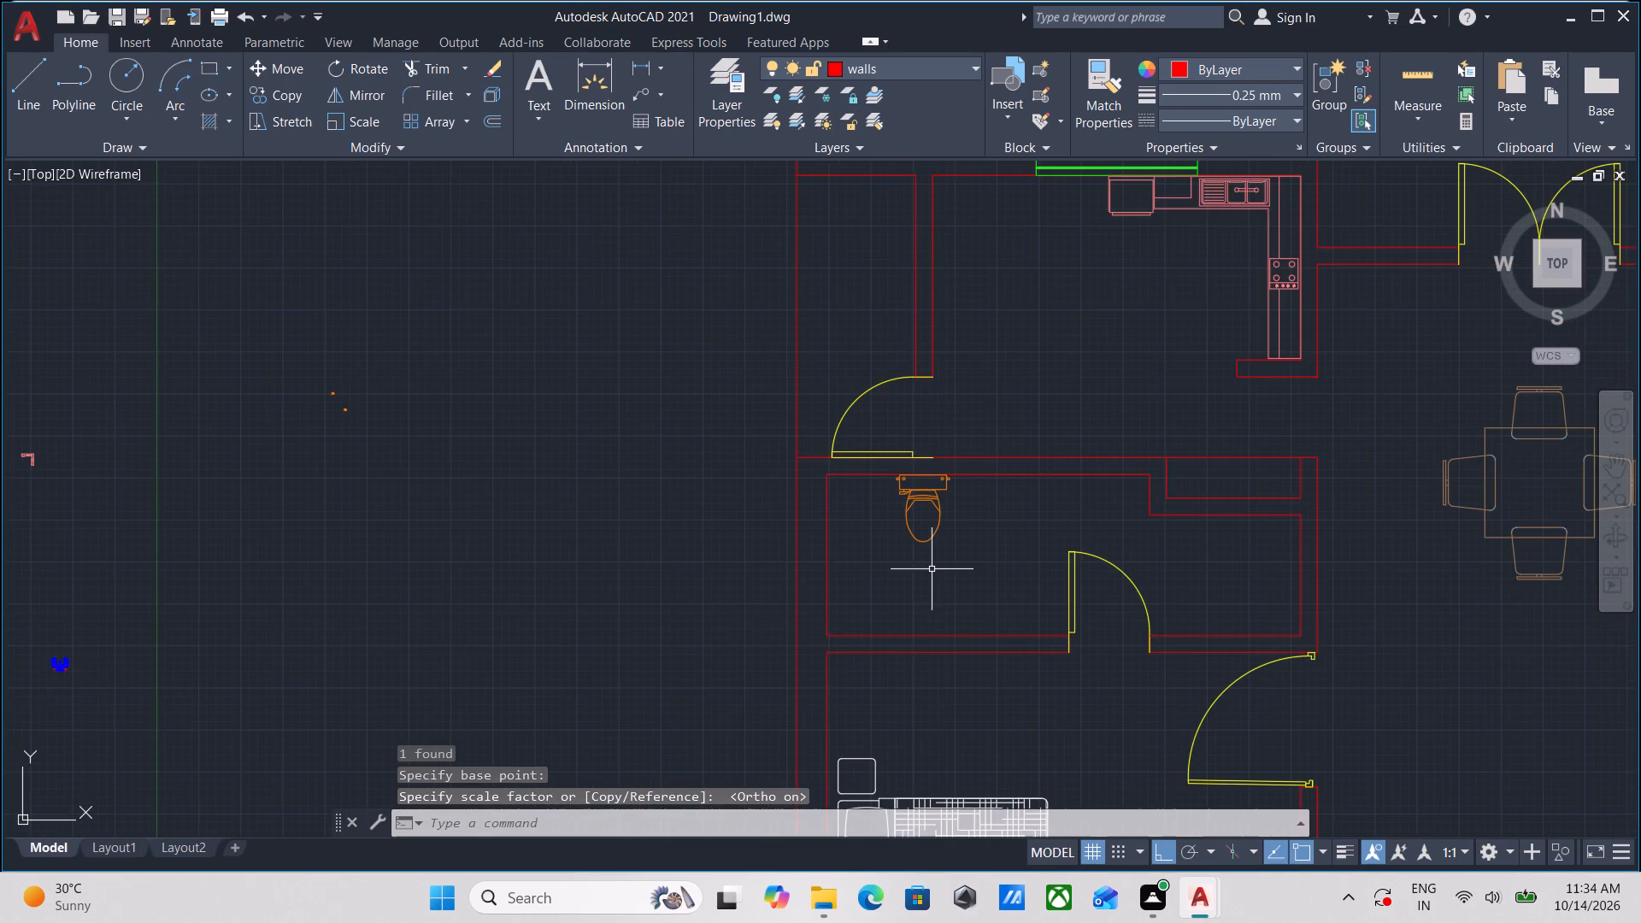
{"action": "middle_click_drag", "start_coordinate": [933, 571], "coordinate": [972, 511]}
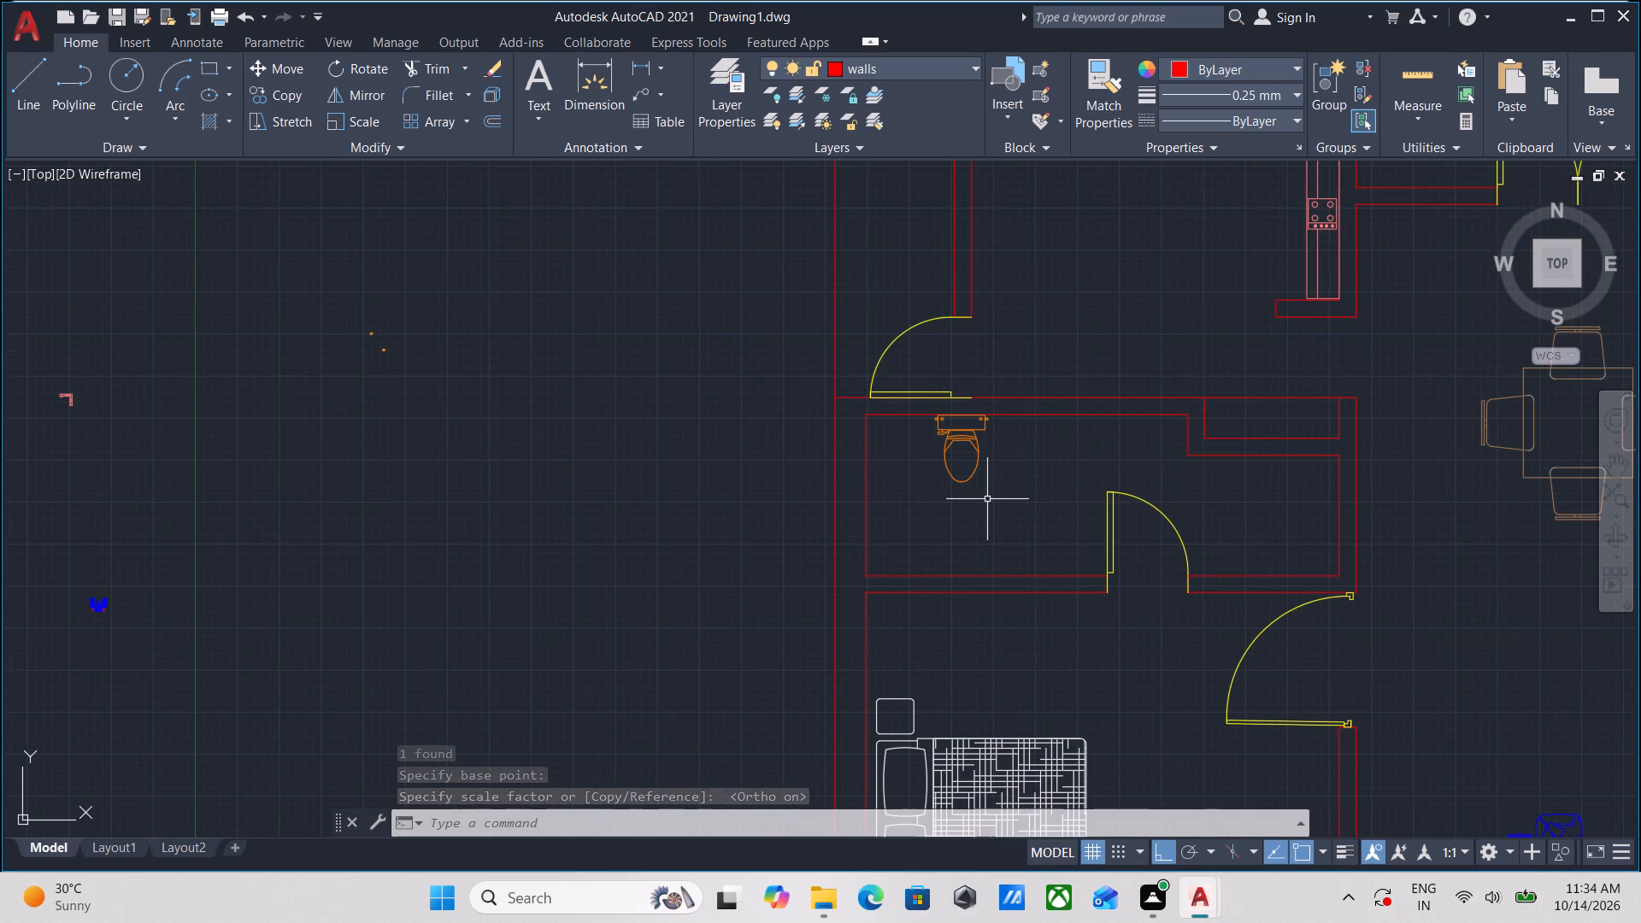
{"action": "scroll", "coordinate": [987, 499], "scroll_direction": "down", "scroll_amount": 2}
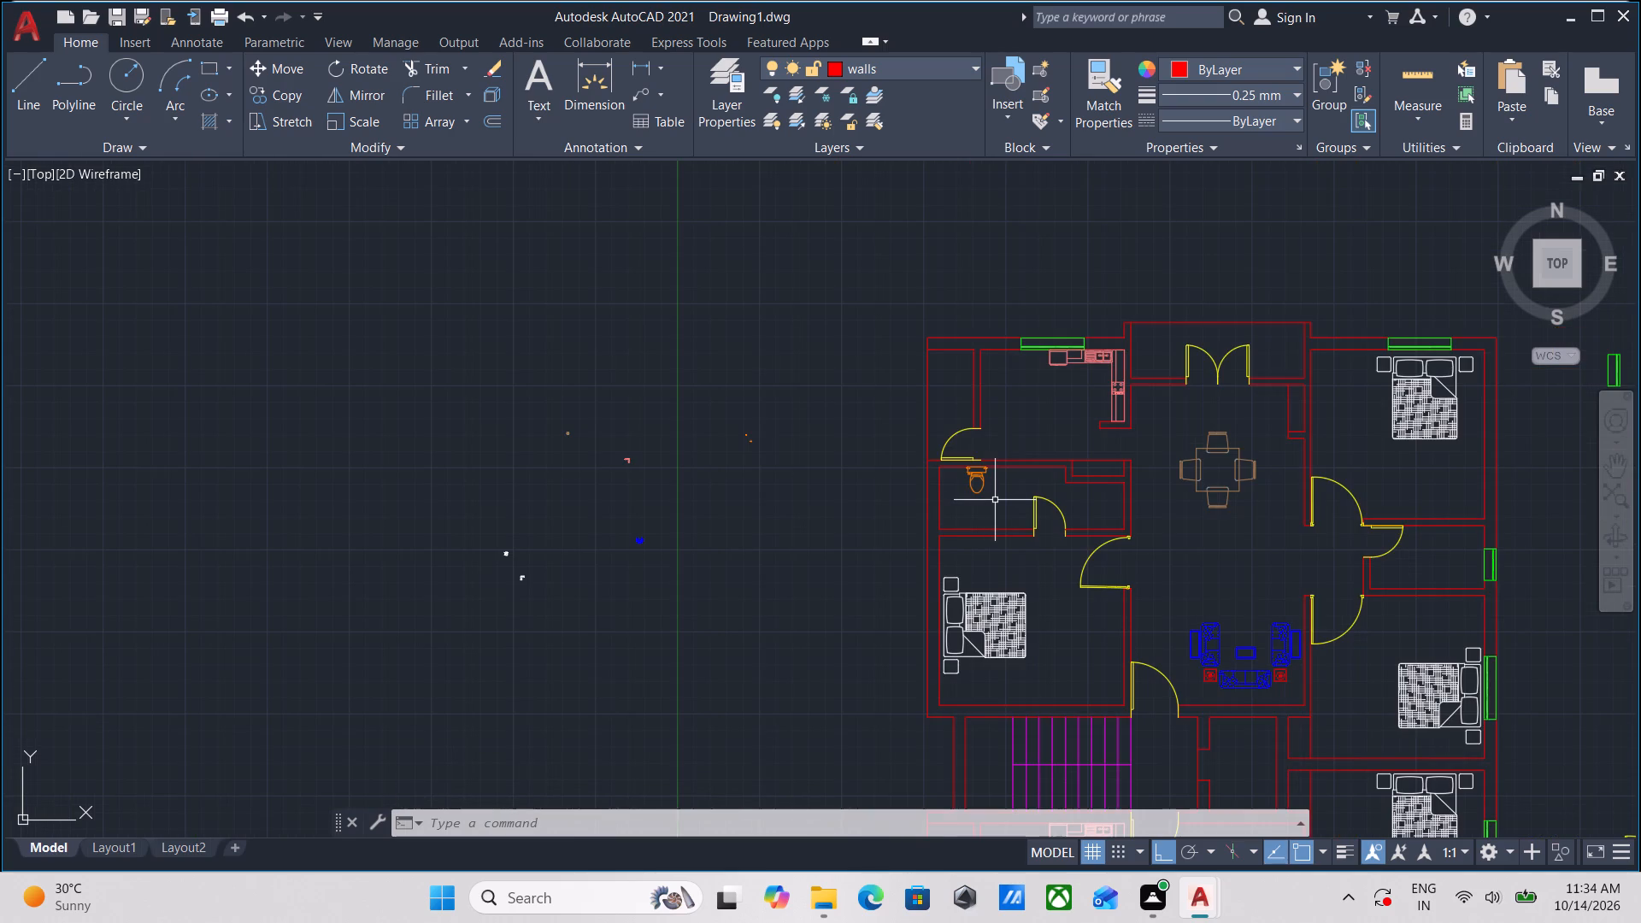
{"action": "scroll", "coordinate": [995, 500], "scroll_direction": "up", "scroll_amount": 2}
{"action": "middle_click_drag", "start_coordinate": [995, 500], "coordinate": [1006, 573]}
{"action": "scroll", "coordinate": [997, 551], "scroll_direction": "up", "scroll_amount": 2}
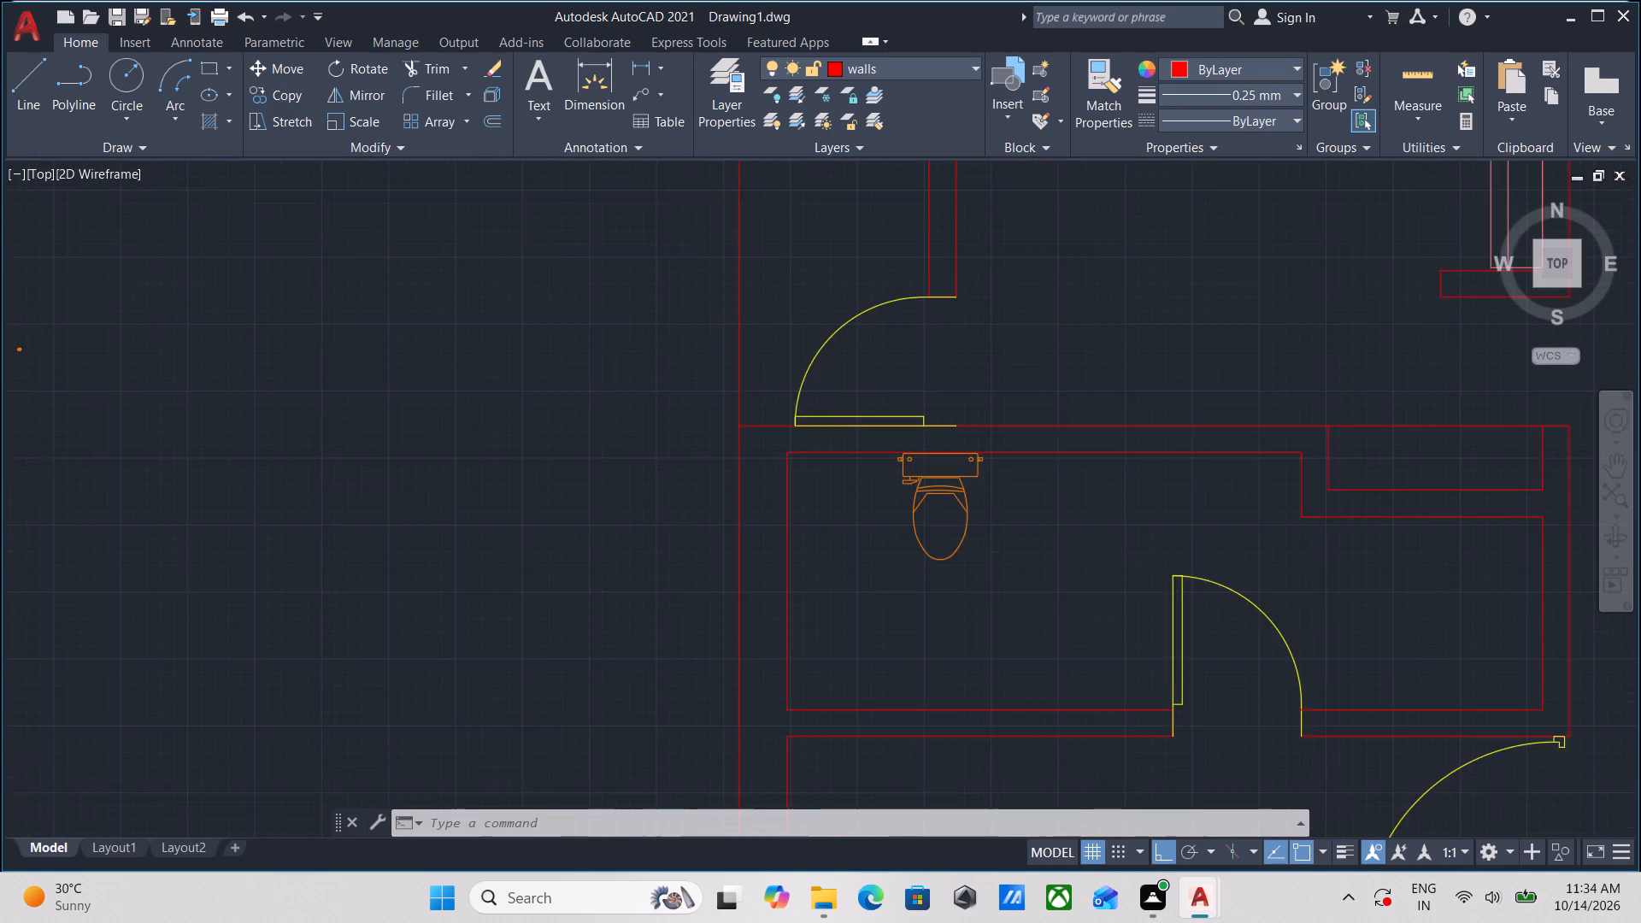
{"action": "scroll", "coordinate": [987, 556], "scroll_direction": "down", "scroll_amount": 2}
{"action": "scroll", "coordinate": [987, 556], "scroll_direction": "up", "scroll_amount": 2}
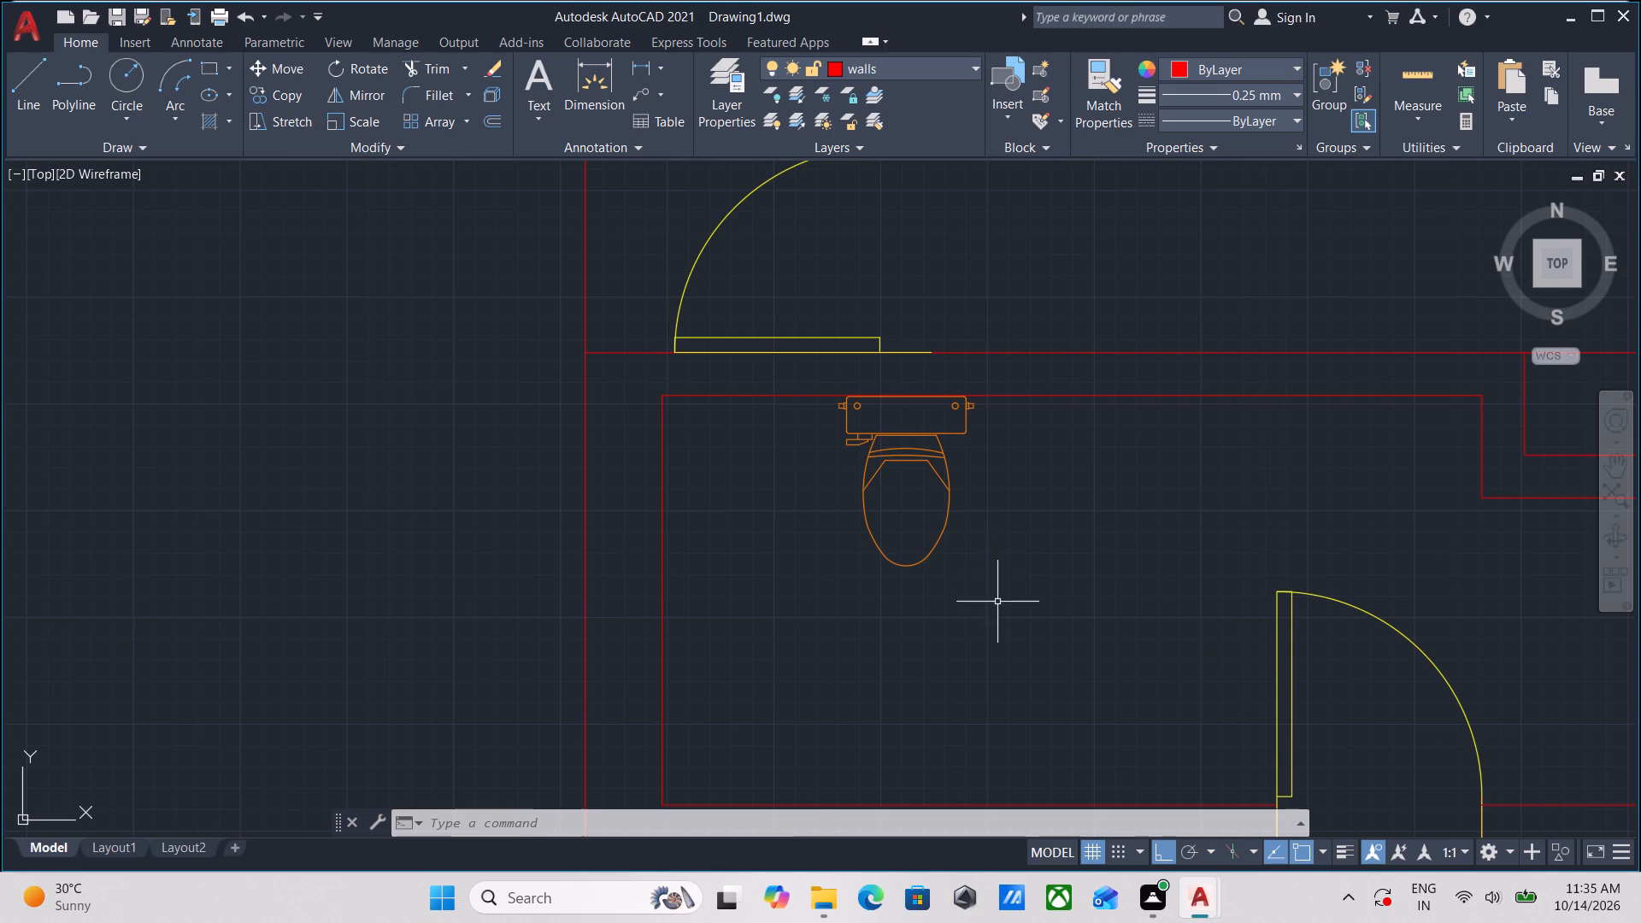
Copy the scaled toilet by its tank's back midpoint, with Ortho off, to the upper wall of the lower apartment's left bathroom.
{"action": "left_click", "coordinate": [997, 603]}
{"action": "left_click", "coordinate": [871, 503]}
{"action": "type", "text": "CO"}
{"action": "key", "text": "Return"}
{"action": "left_click", "coordinate": [906, 399]}
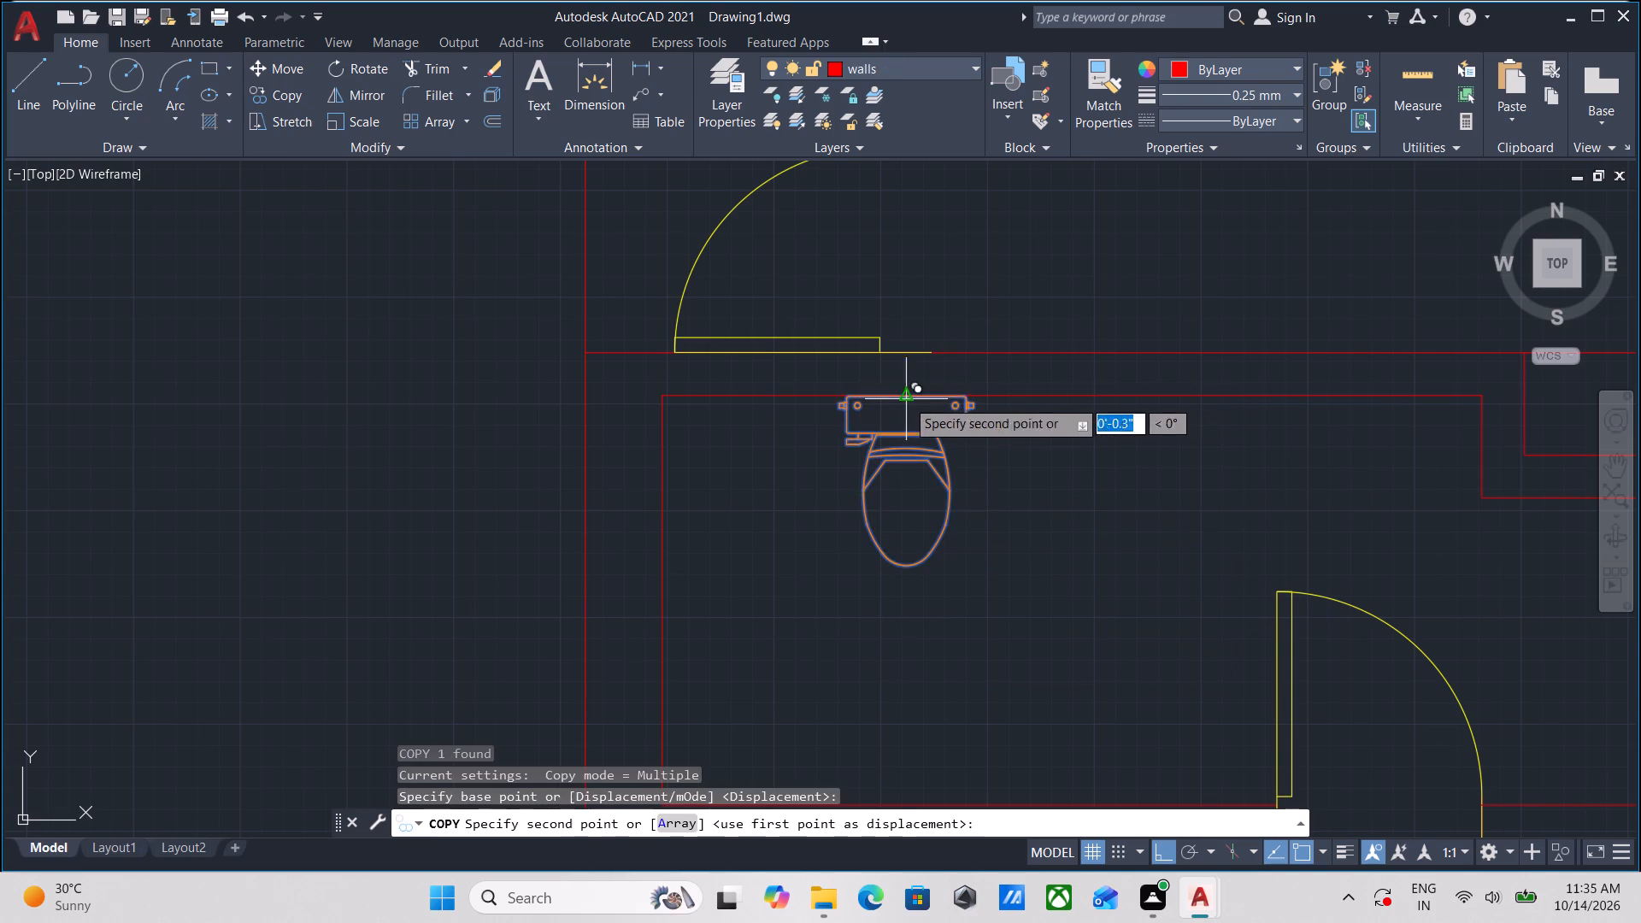
{"action": "key", "text": "F8"}
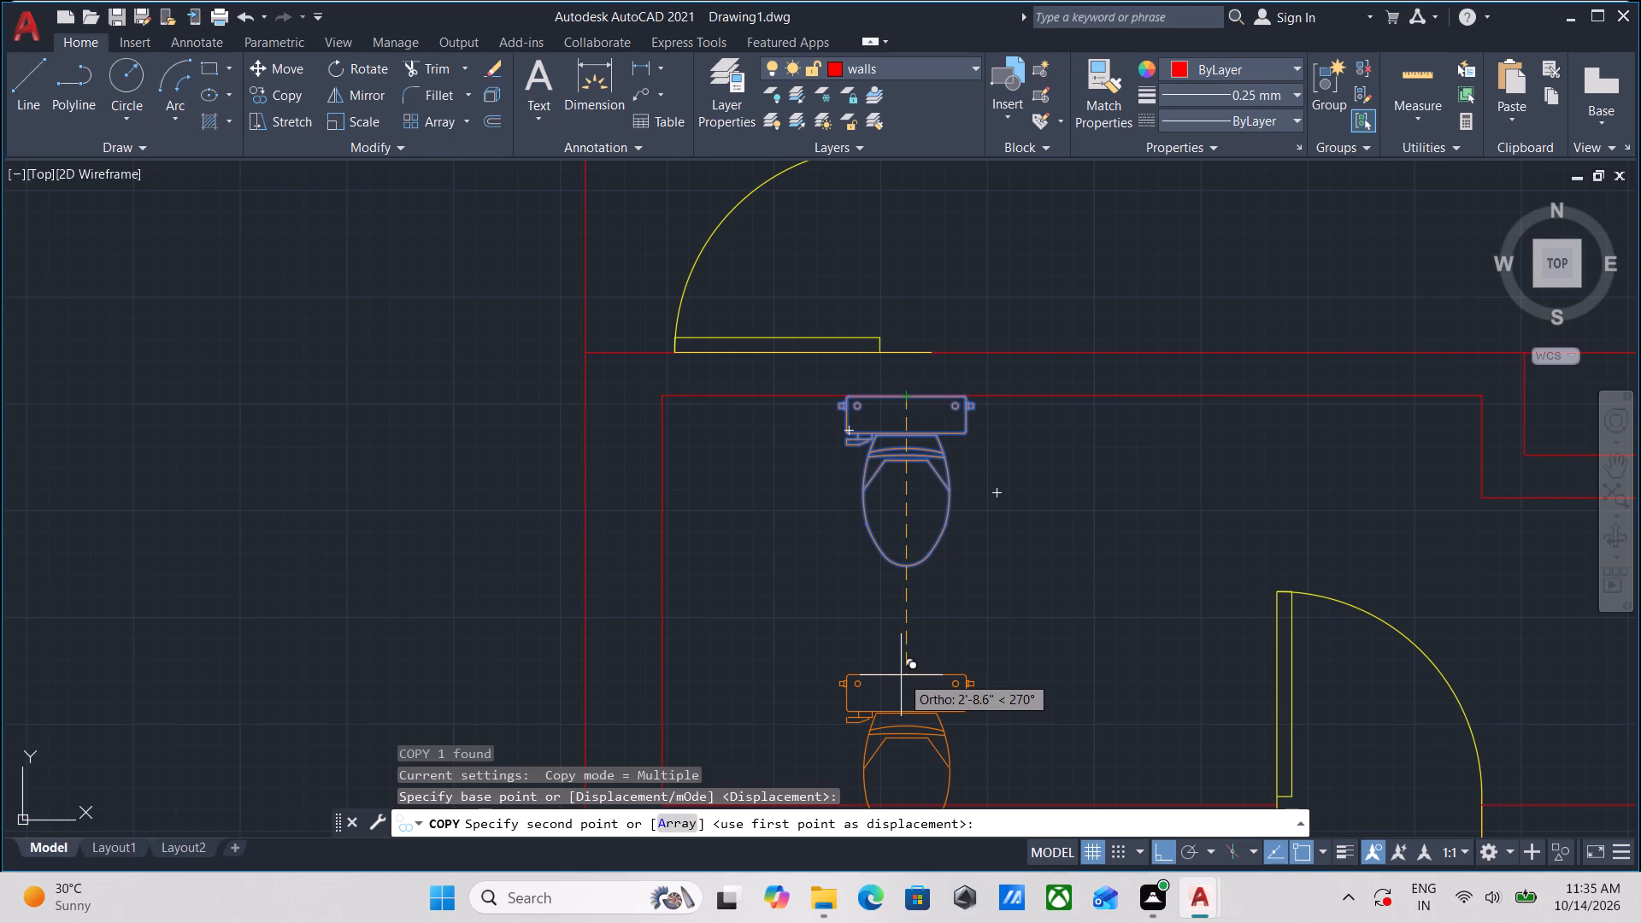
{"action": "scroll", "coordinate": [842, 674], "scroll_direction": "down", "scroll_amount": 2}
{"action": "middle_click_drag", "start_coordinate": [842, 674], "coordinate": [774, 337]}
{"action": "scroll", "coordinate": [839, 635], "scroll_direction": "down", "scroll_amount": 2}
{"action": "middle_click_drag", "start_coordinate": [839, 635], "coordinate": [870, 370]}
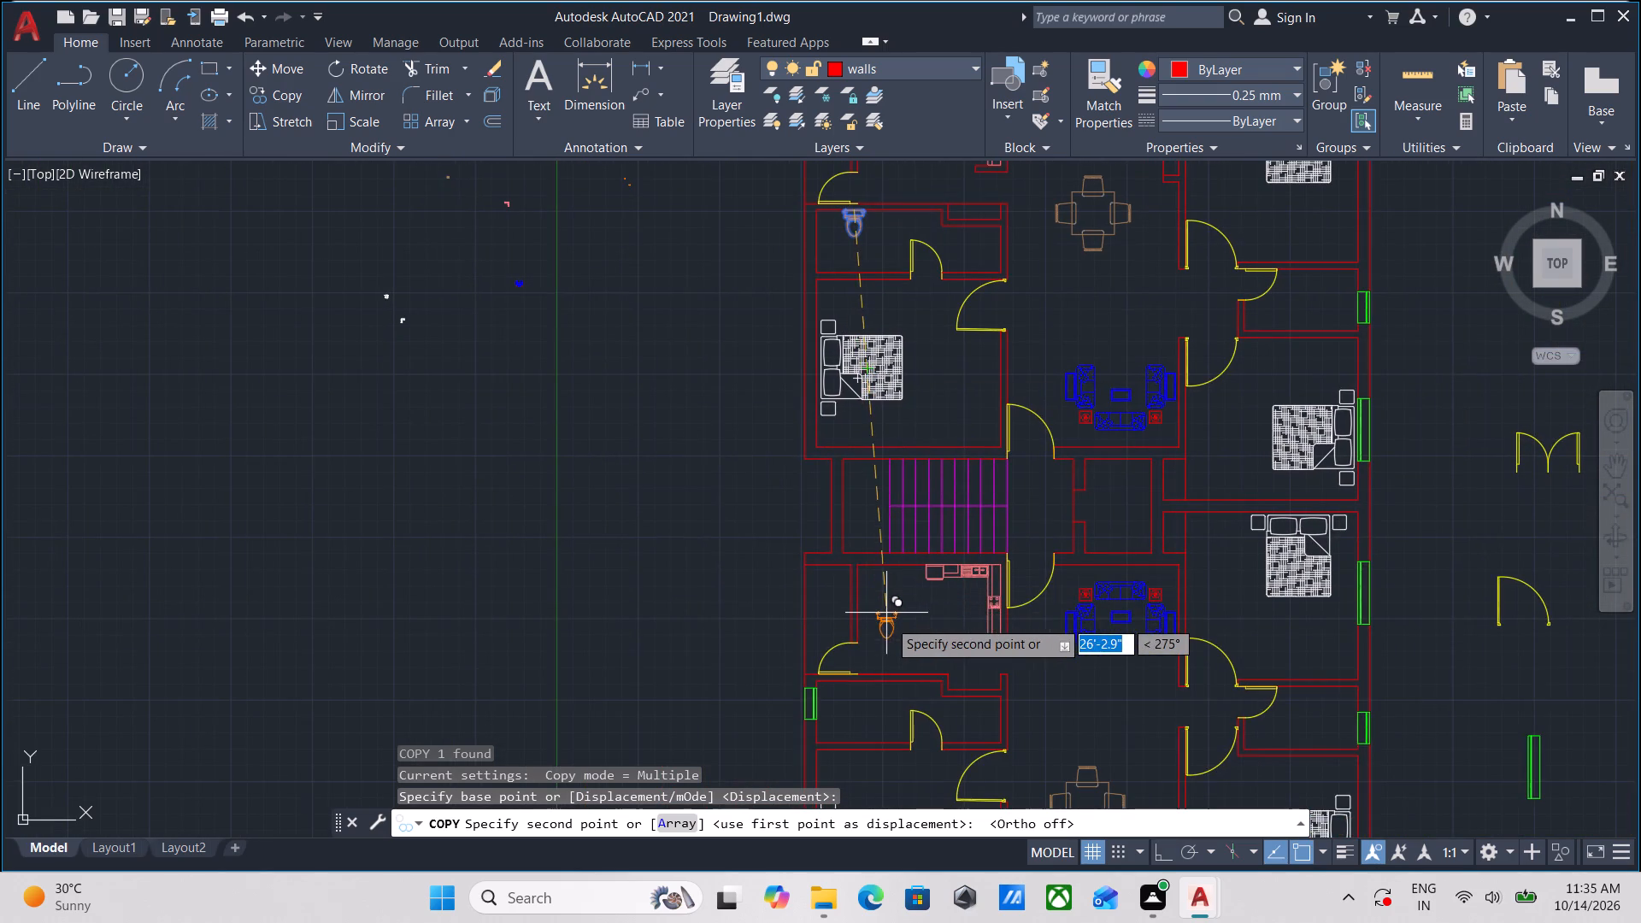
{"action": "scroll", "coordinate": [888, 622], "scroll_direction": "up", "scroll_amount": 2}
{"action": "scroll", "coordinate": [891, 618], "scroll_direction": "down", "scroll_amount": 2}
{"action": "middle_click_drag", "start_coordinate": [891, 618], "coordinate": [915, 500]}
{"action": "scroll", "coordinate": [894, 568], "scroll_direction": "up", "scroll_amount": 2}
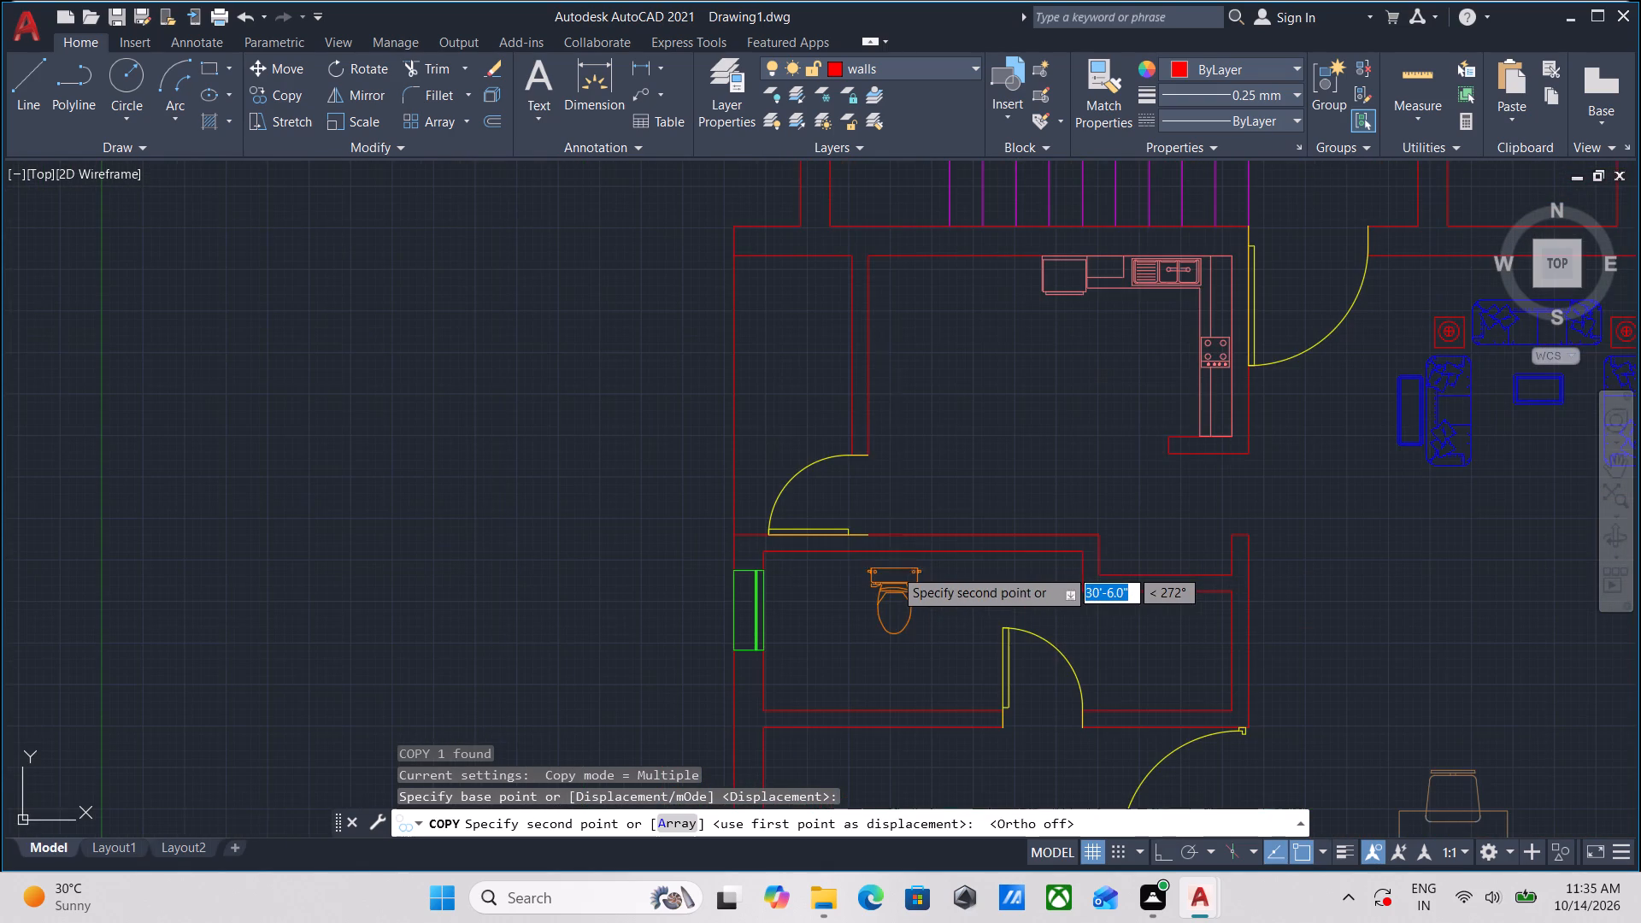
{"action": "left_click", "coordinate": [842, 554]}
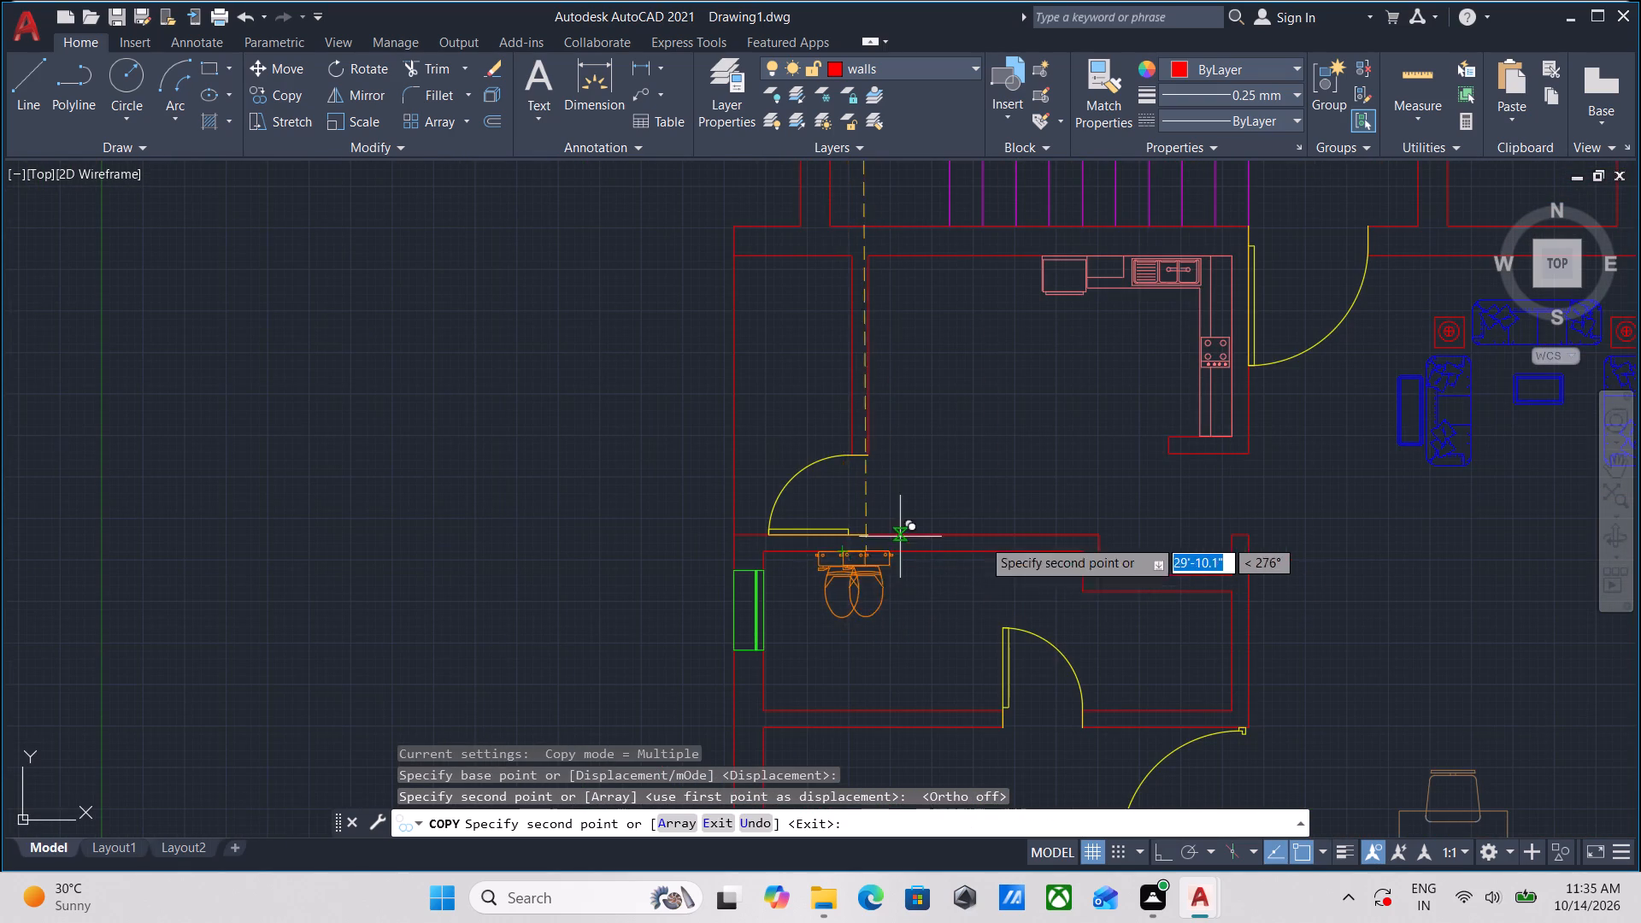
Place another toilet copy against the upper wall of the lower apartment's right bathroom, near the window, and end the copying.
{"action": "scroll", "coordinate": [1007, 610], "scroll_direction": "down", "scroll_amount": 1}
{"action": "middle_click_drag", "start_coordinate": [1006, 610], "coordinate": [956, 459]}
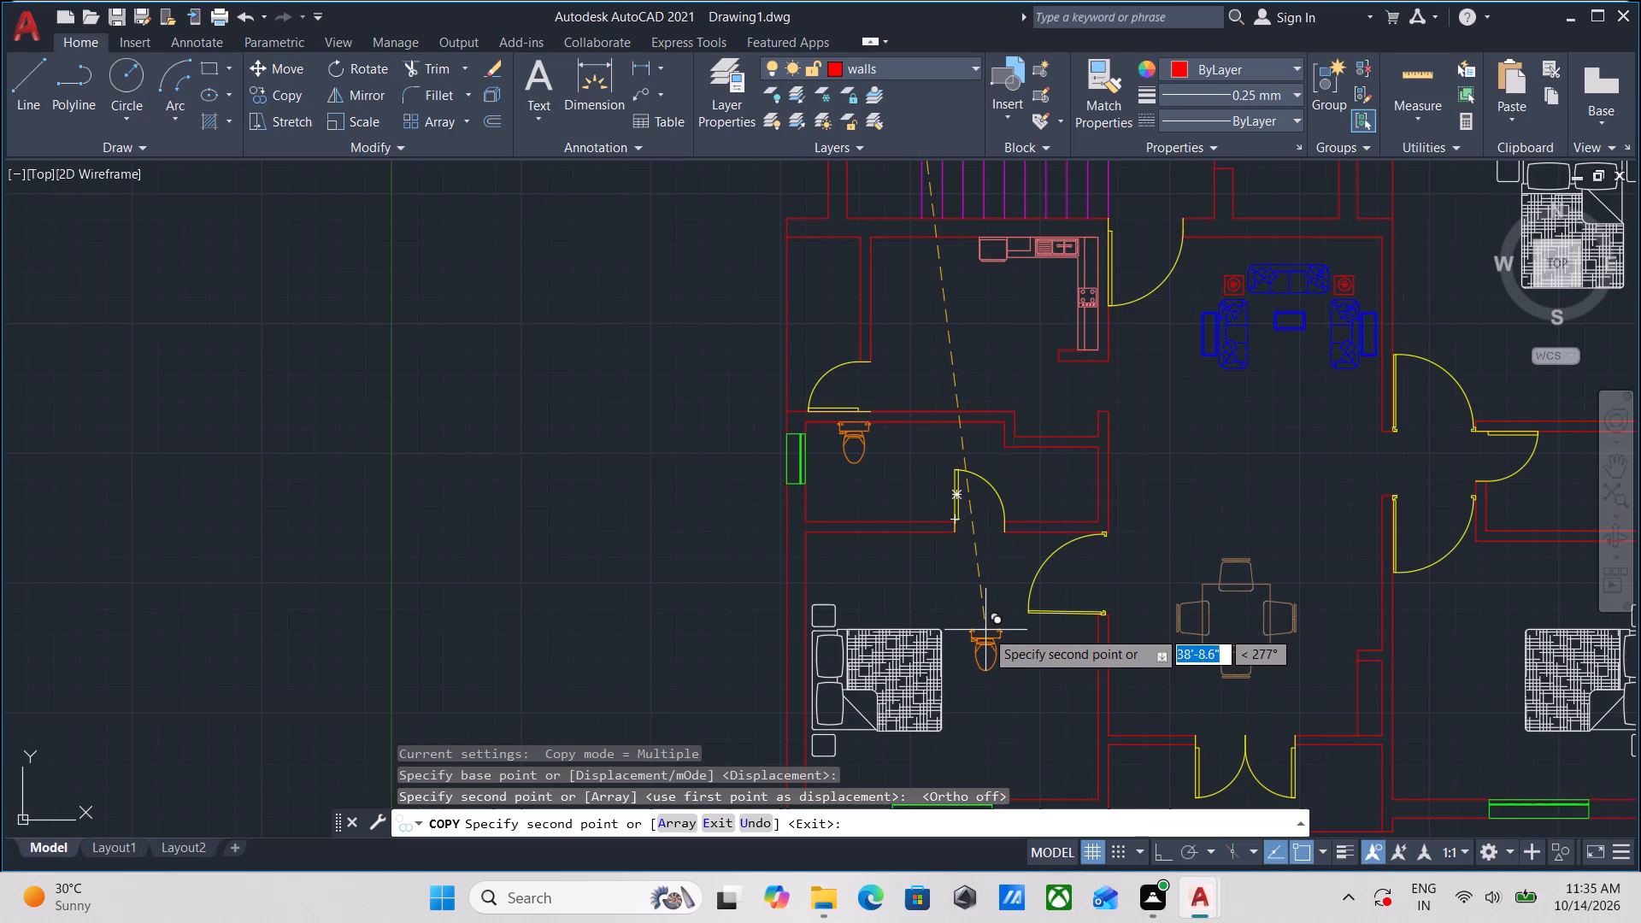
{"action": "middle_click_drag", "start_coordinate": [985, 630], "coordinate": [860, 605]}
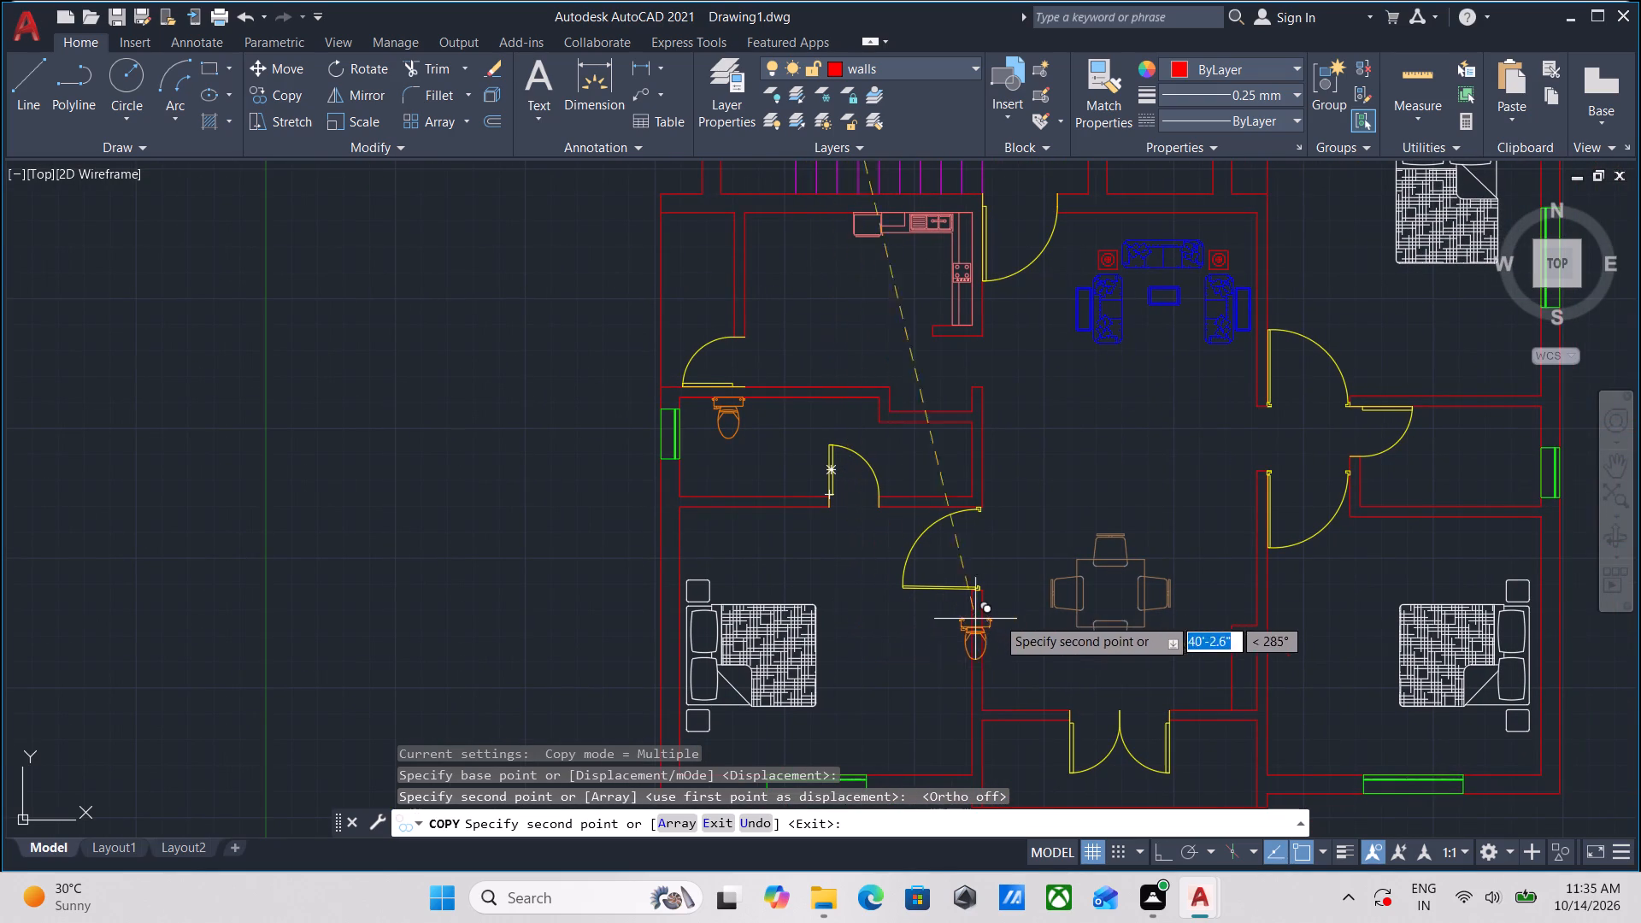
{"action": "scroll", "coordinate": [1217, 623], "scroll_direction": "up", "scroll_amount": 2}
{"action": "scroll", "coordinate": [1344, 521], "scroll_direction": "down", "scroll_amount": 2}
{"action": "middle_click_drag", "start_coordinate": [1332, 545], "coordinate": [1109, 722]}
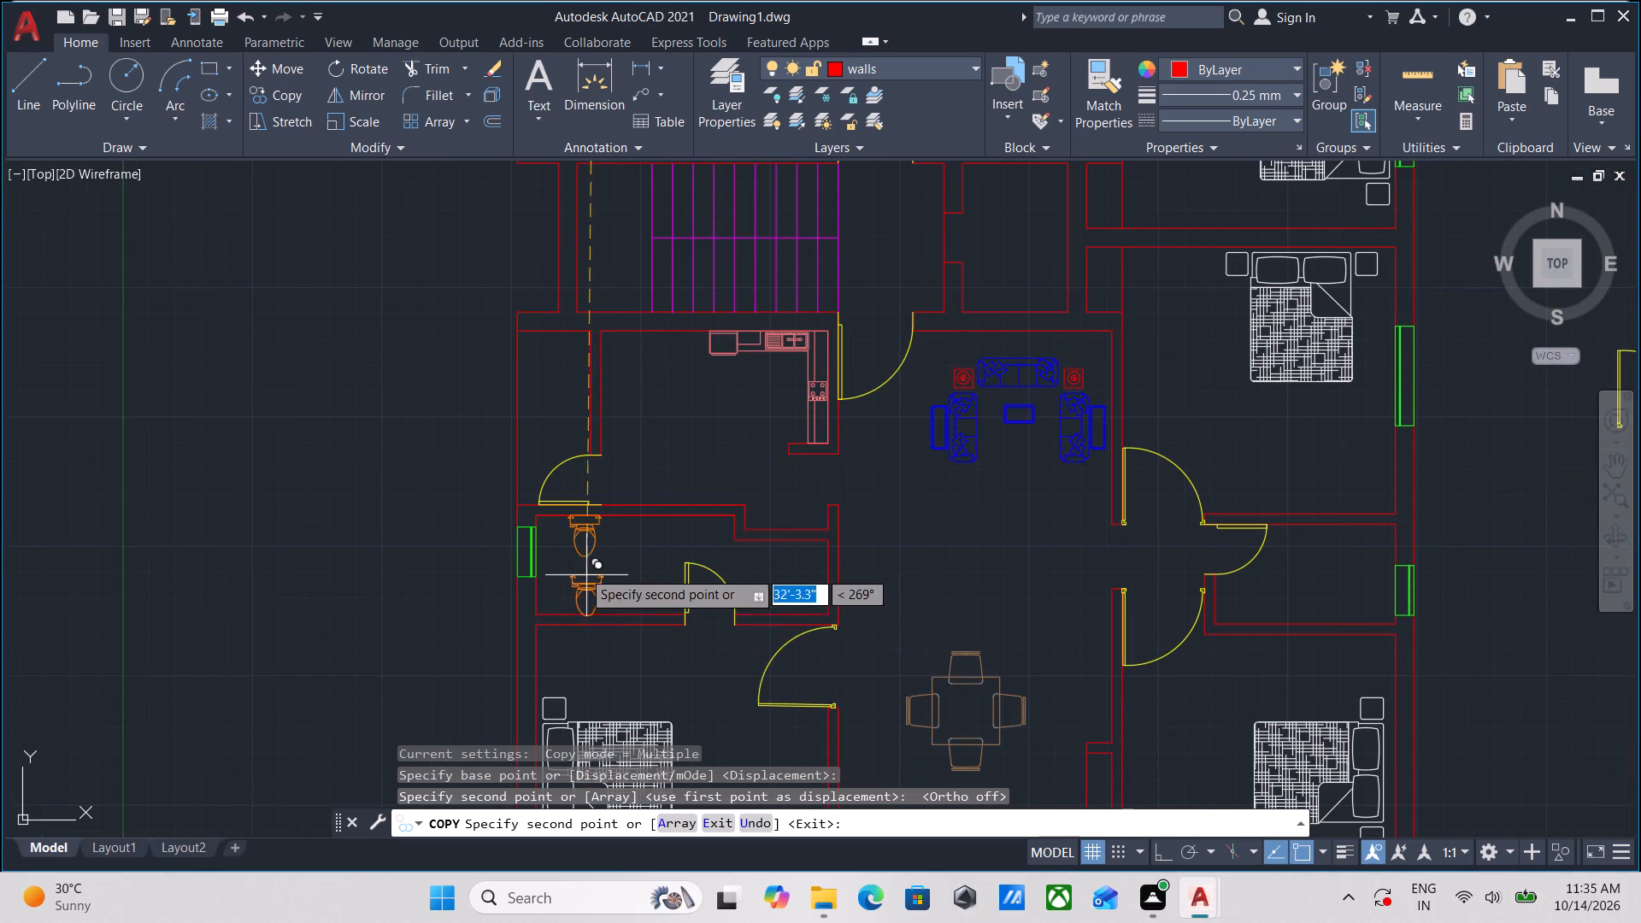
{"action": "scroll", "coordinate": [1237, 607], "scroll_direction": "up", "scroll_amount": 2}
{"action": "middle_click_drag", "start_coordinate": [1367, 533], "coordinate": [963, 640]}
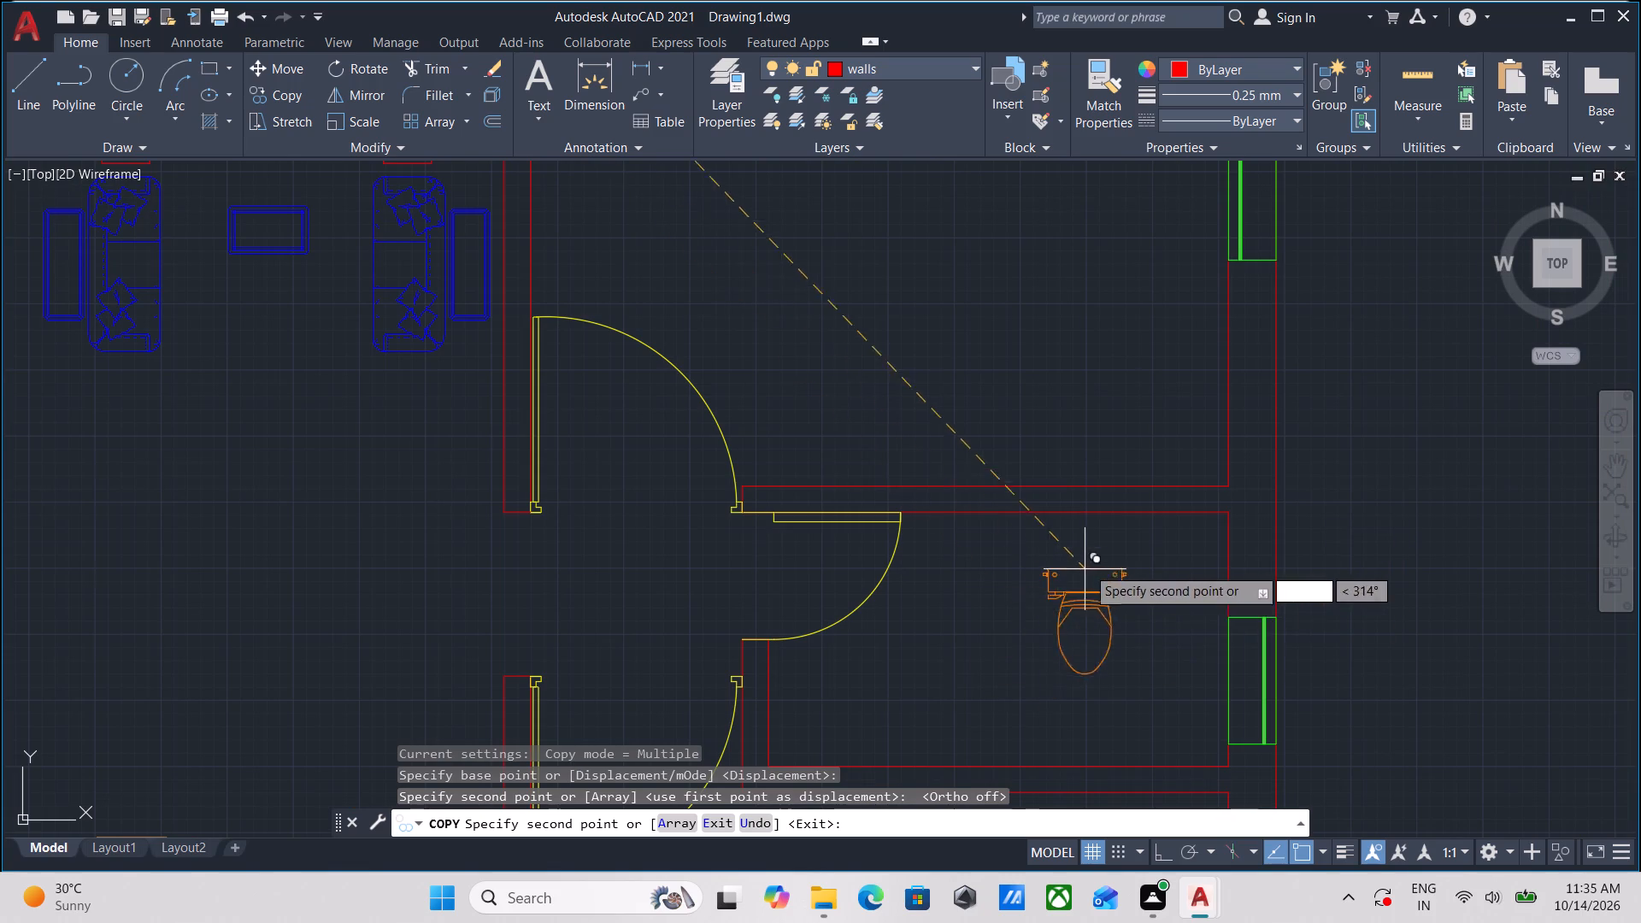
{"action": "left_click", "coordinate": [1128, 520]}
{"action": "scroll", "coordinate": [844, 478], "scroll_direction": "down", "scroll_amount": 2}
{"action": "middle_click_drag", "start_coordinate": [862, 491], "coordinate": [863, 500]}
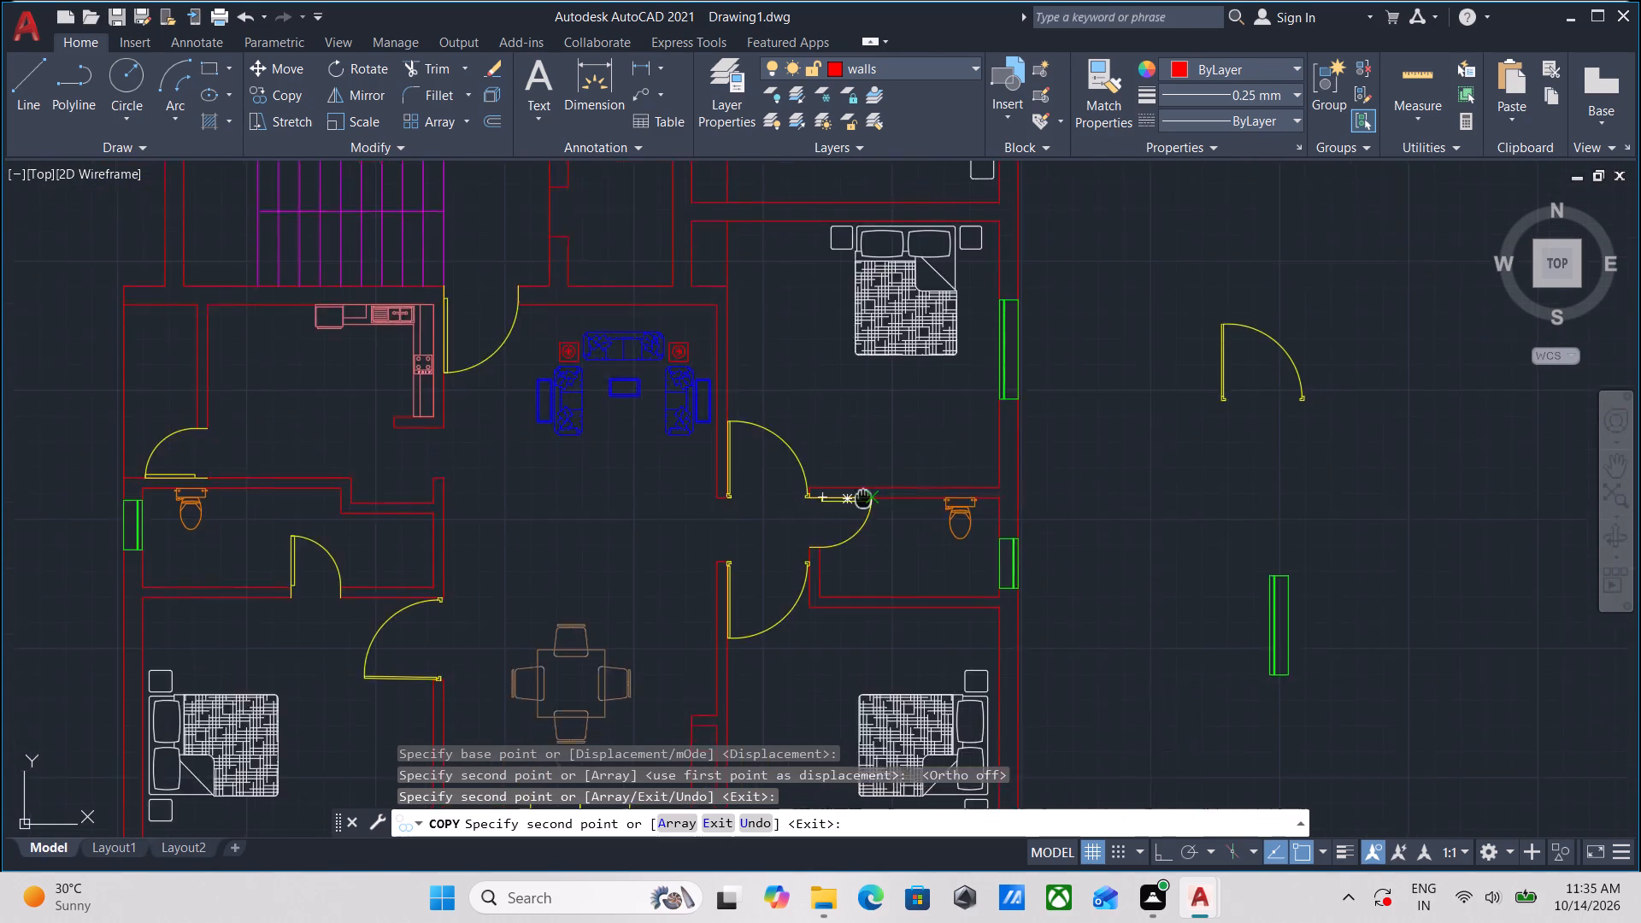
{"action": "middle_click_drag", "start_coordinate": [863, 500], "coordinate": [855, 694]}
{"action": "middle_click_drag", "start_coordinate": [789, 355], "coordinate": [804, 573]}
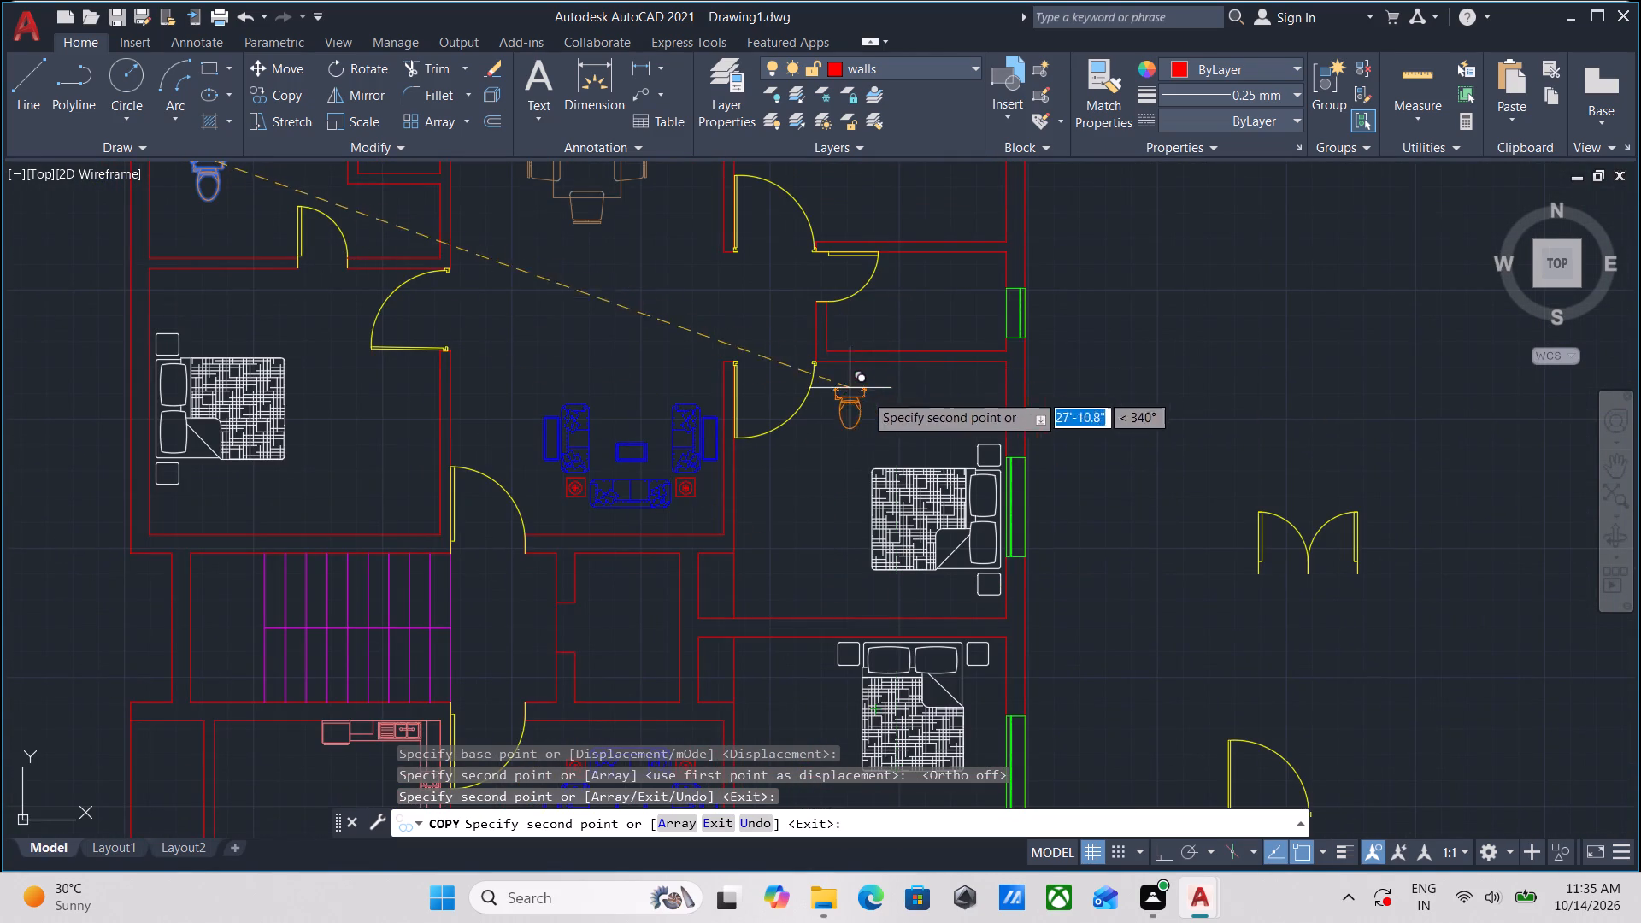
{"action": "middle_click_drag", "start_coordinate": [926, 307], "coordinate": [927, 420]}
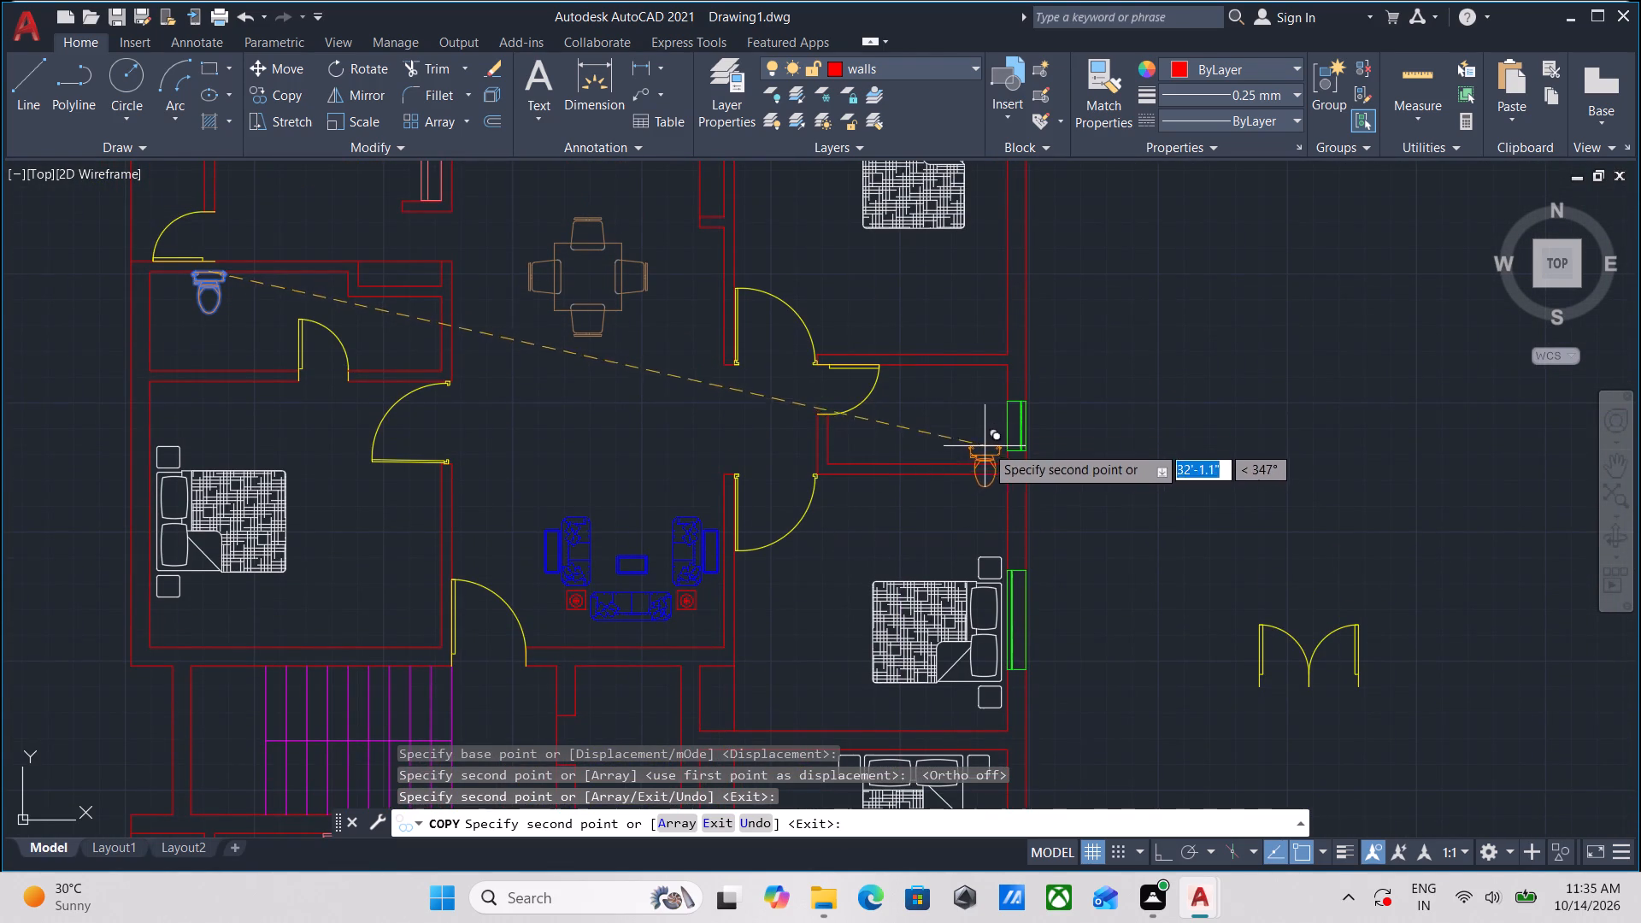
{"action": "scroll", "coordinate": [992, 440], "scroll_direction": "up", "scroll_amount": 2}
{"action": "scroll", "coordinate": [904, 357], "scroll_direction": "down", "scroll_amount": 1}
{"action": "key", "text": "Escape"}
Mirror the lower apartment's right bathroom toilet across a horizontal line through its bowl's front tip, keeping the original.
{"action": "middle_click_drag", "start_coordinate": [888, 499], "coordinate": [980, 186]}
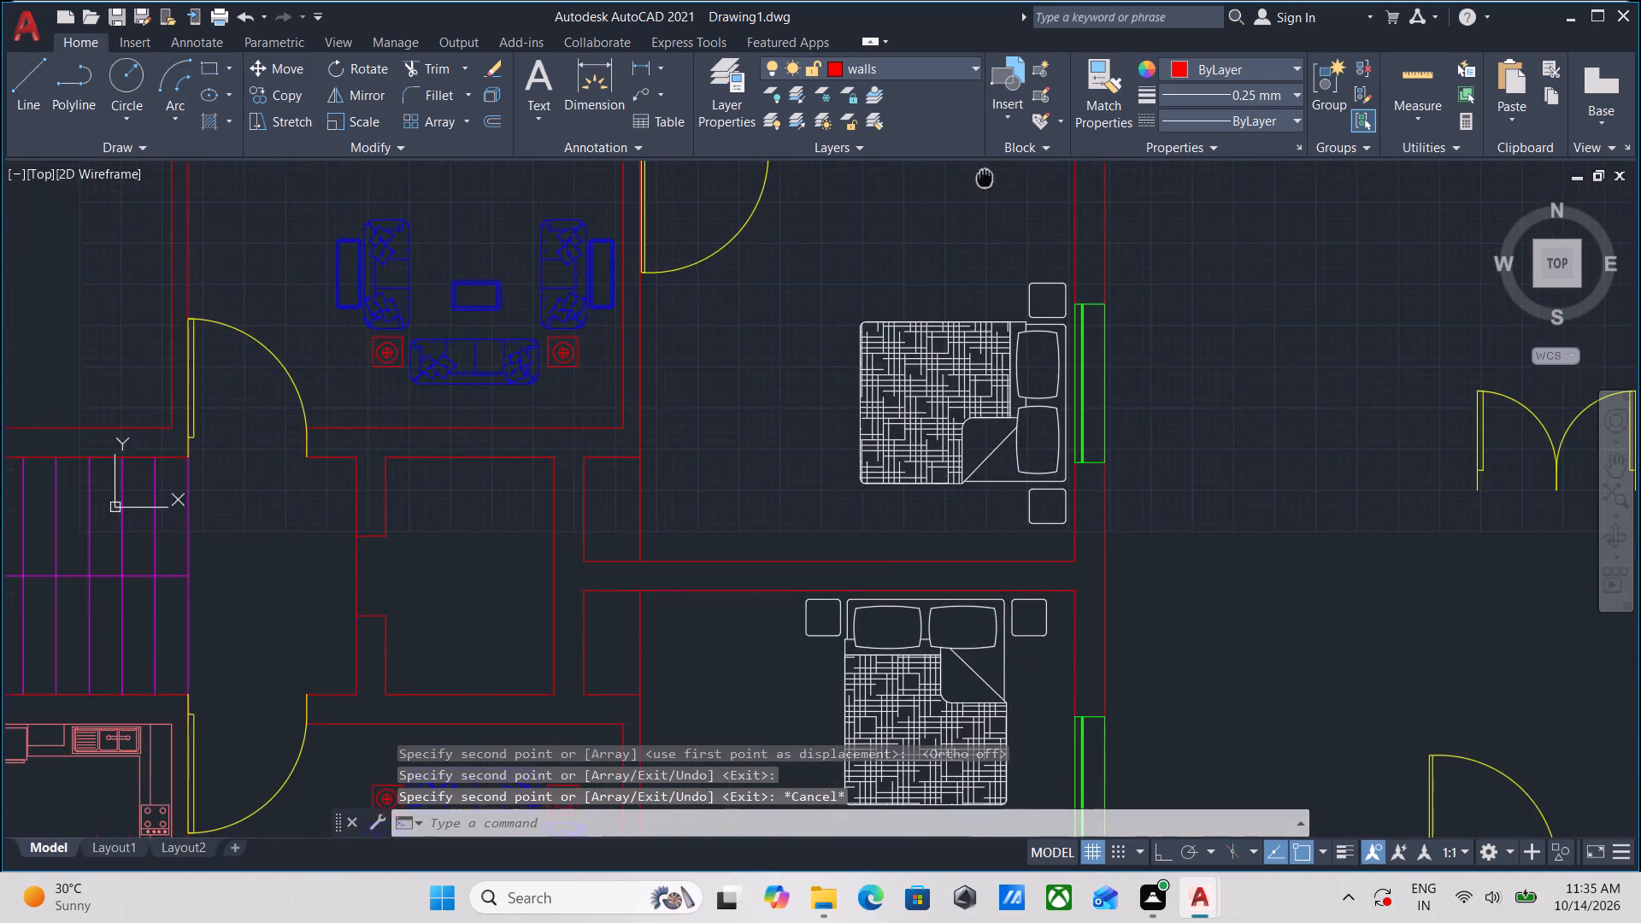
{"action": "scroll", "coordinate": [992, 617], "scroll_direction": "up", "scroll_amount": 1}
{"action": "scroll", "coordinate": [930, 378], "scroll_direction": "down", "scroll_amount": 2}
{"action": "scroll", "coordinate": [908, 470], "scroll_direction": "down", "scroll_amount": 1}
{"action": "middle_click_drag", "start_coordinate": [907, 450], "coordinate": [915, 322]}
{"action": "scroll", "coordinate": [981, 488], "scroll_direction": "up", "scroll_amount": 2}
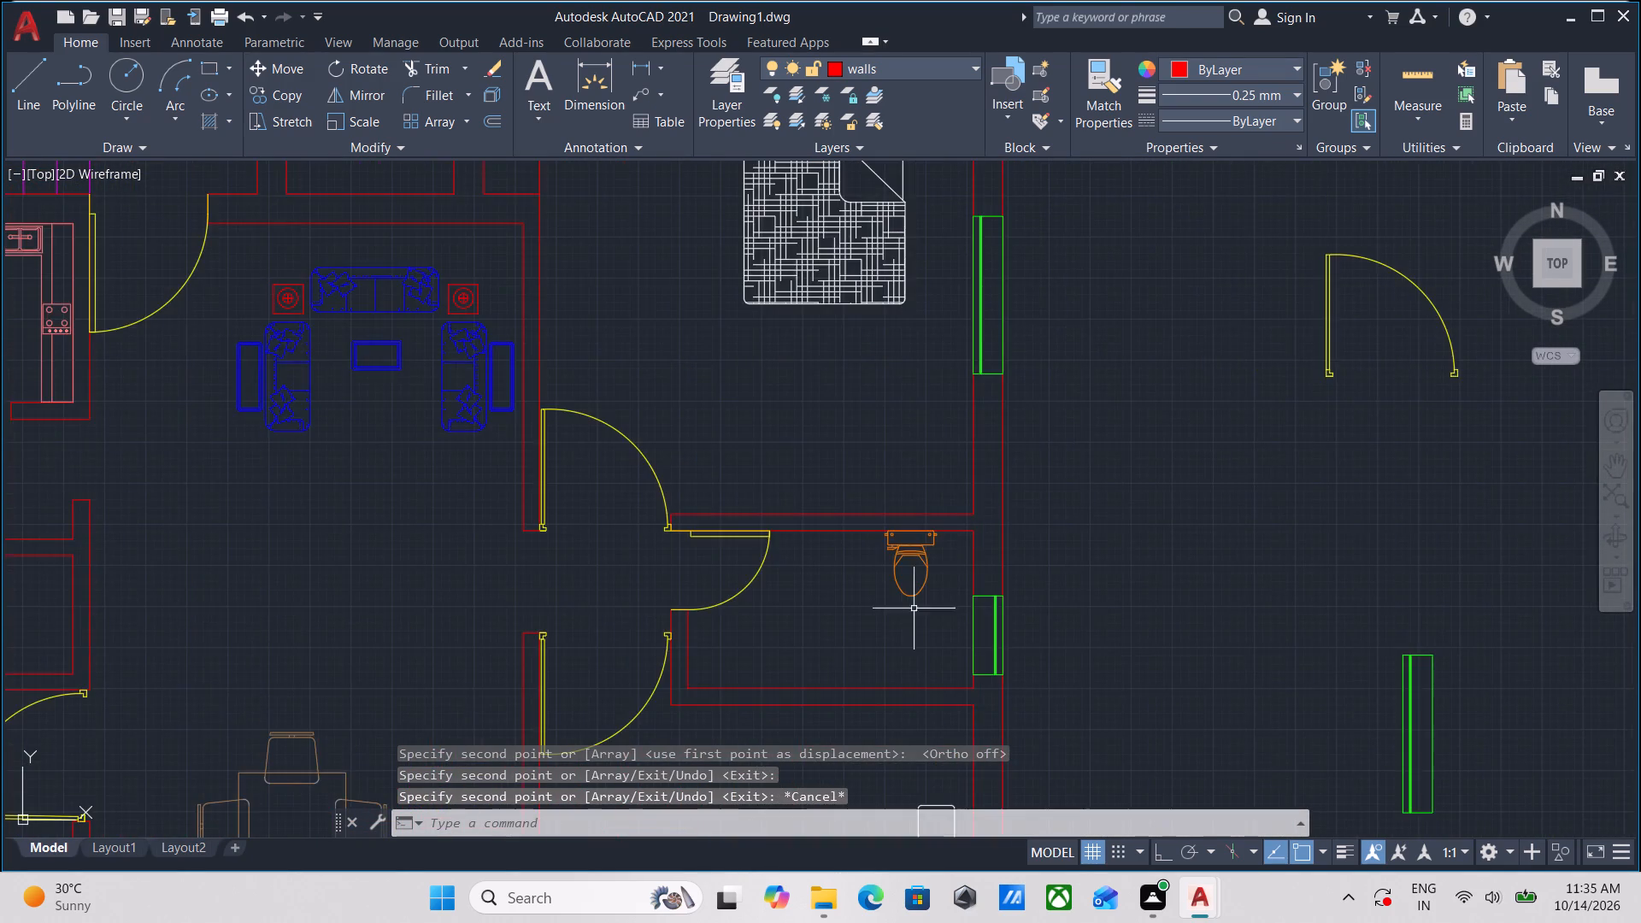
{"action": "scroll", "coordinate": [930, 618], "scroll_direction": "up", "scroll_amount": 2}
{"action": "left_click_drag", "start_coordinate": [932, 603], "coordinate": [907, 571]}
{"action": "left_click", "coordinate": [814, 469]}
{"action": "type", "text": "MI"}
{"action": "key", "text": "Return"}
{"action": "scroll", "coordinate": [847, 552], "scroll_direction": "up", "scroll_amount": 1}
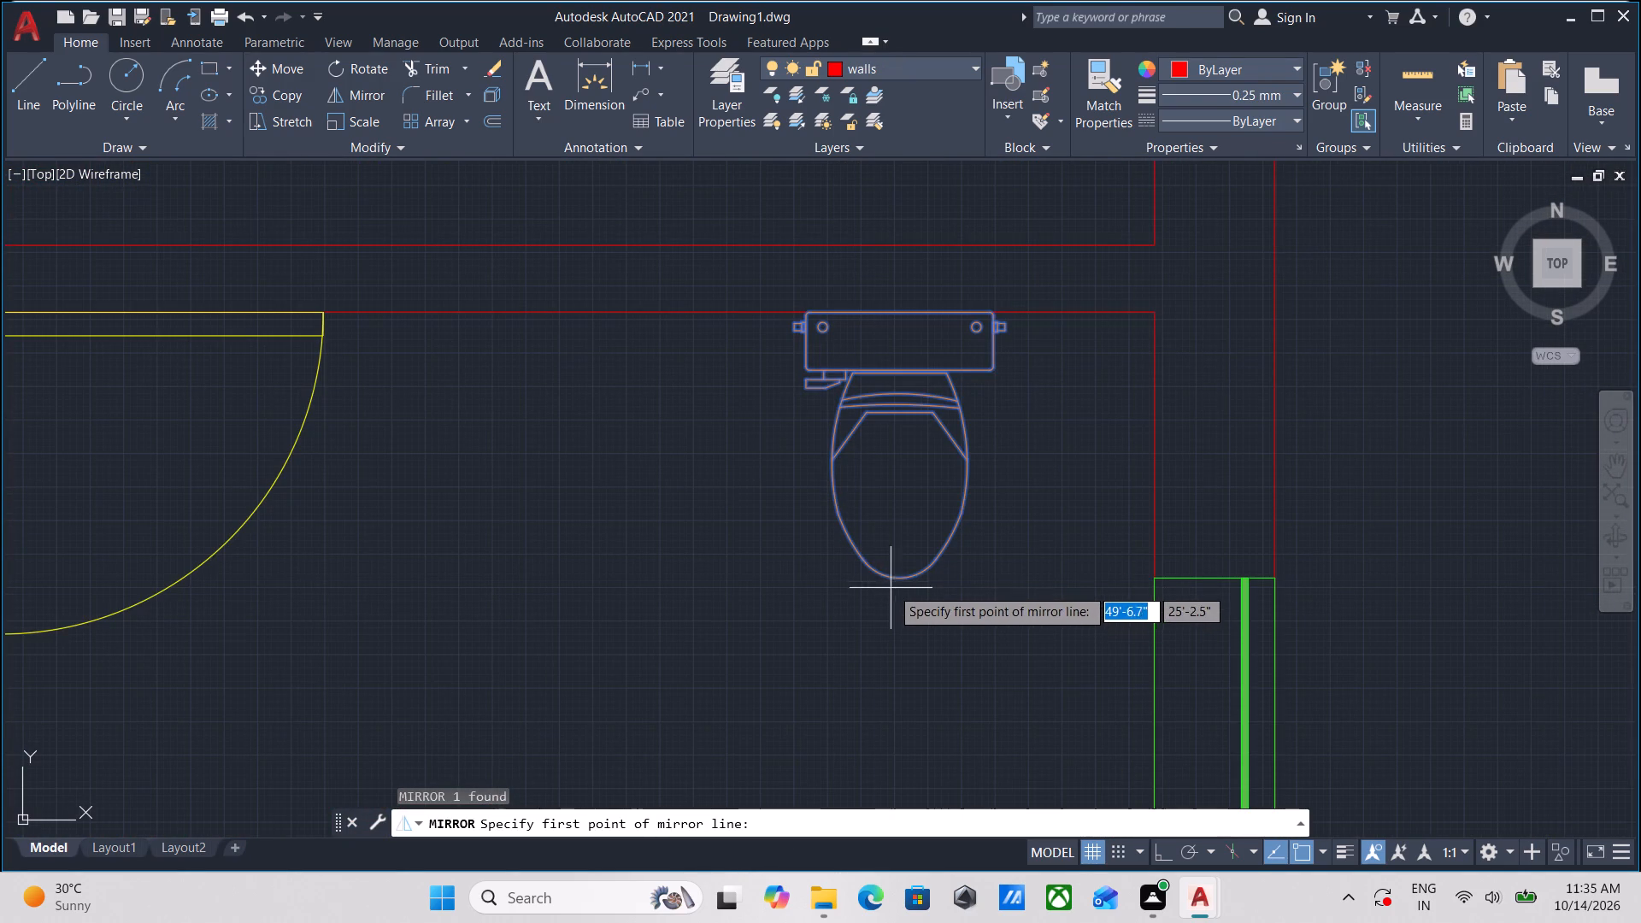
{"action": "left_click", "coordinate": [897, 578]}
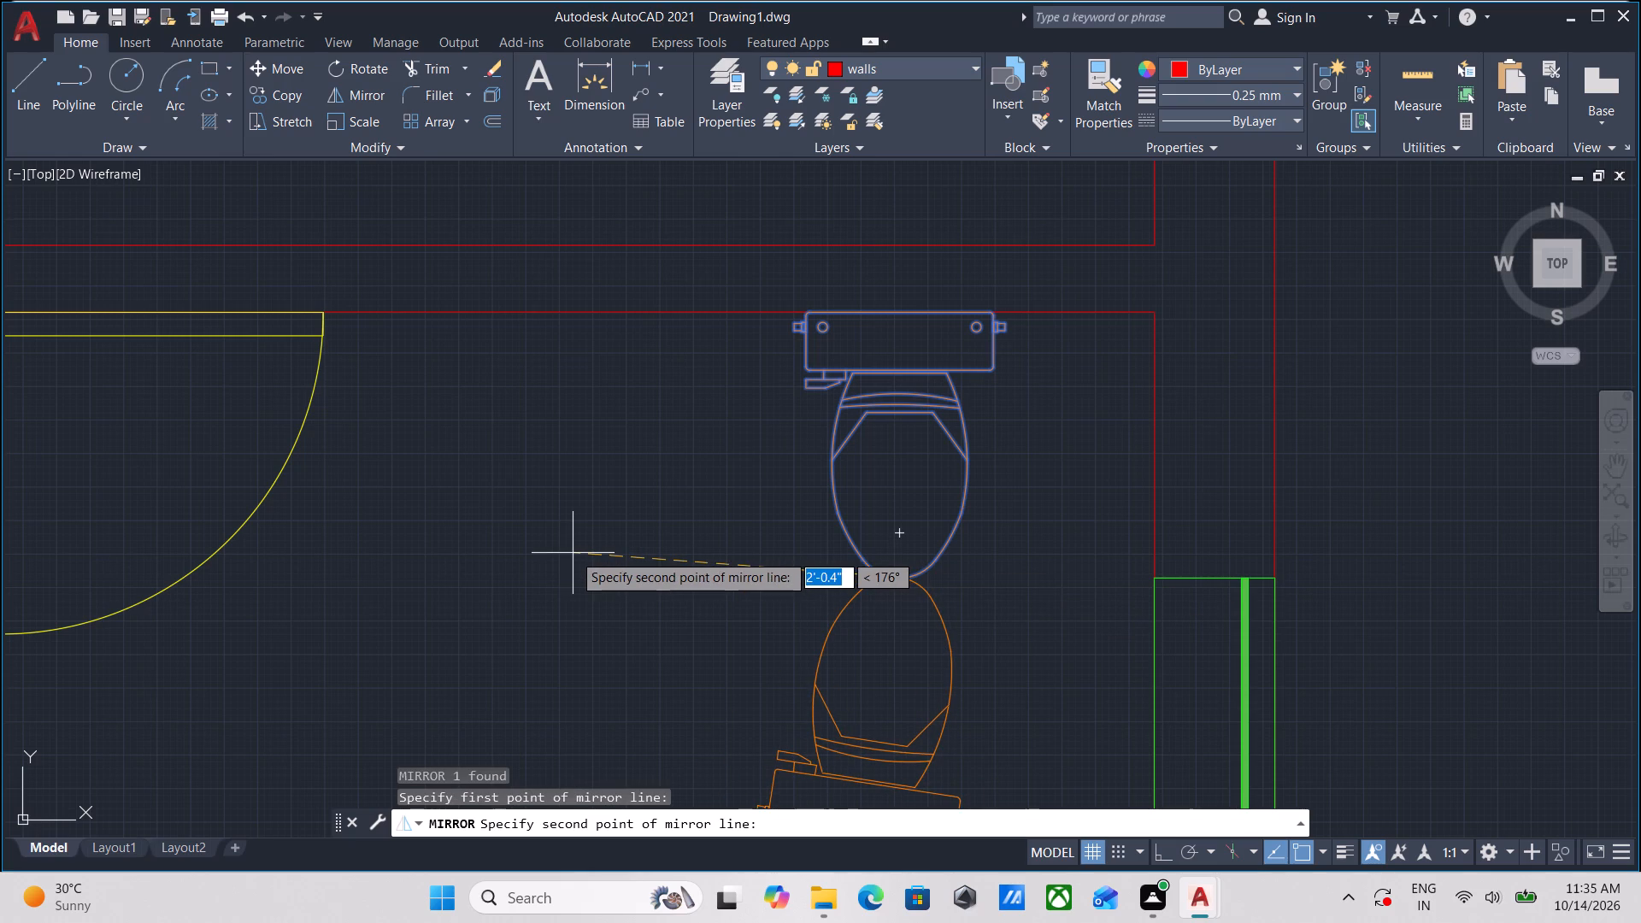
{"action": "key", "text": "F8"}
{"action": "left_click", "coordinate": [703, 600]}
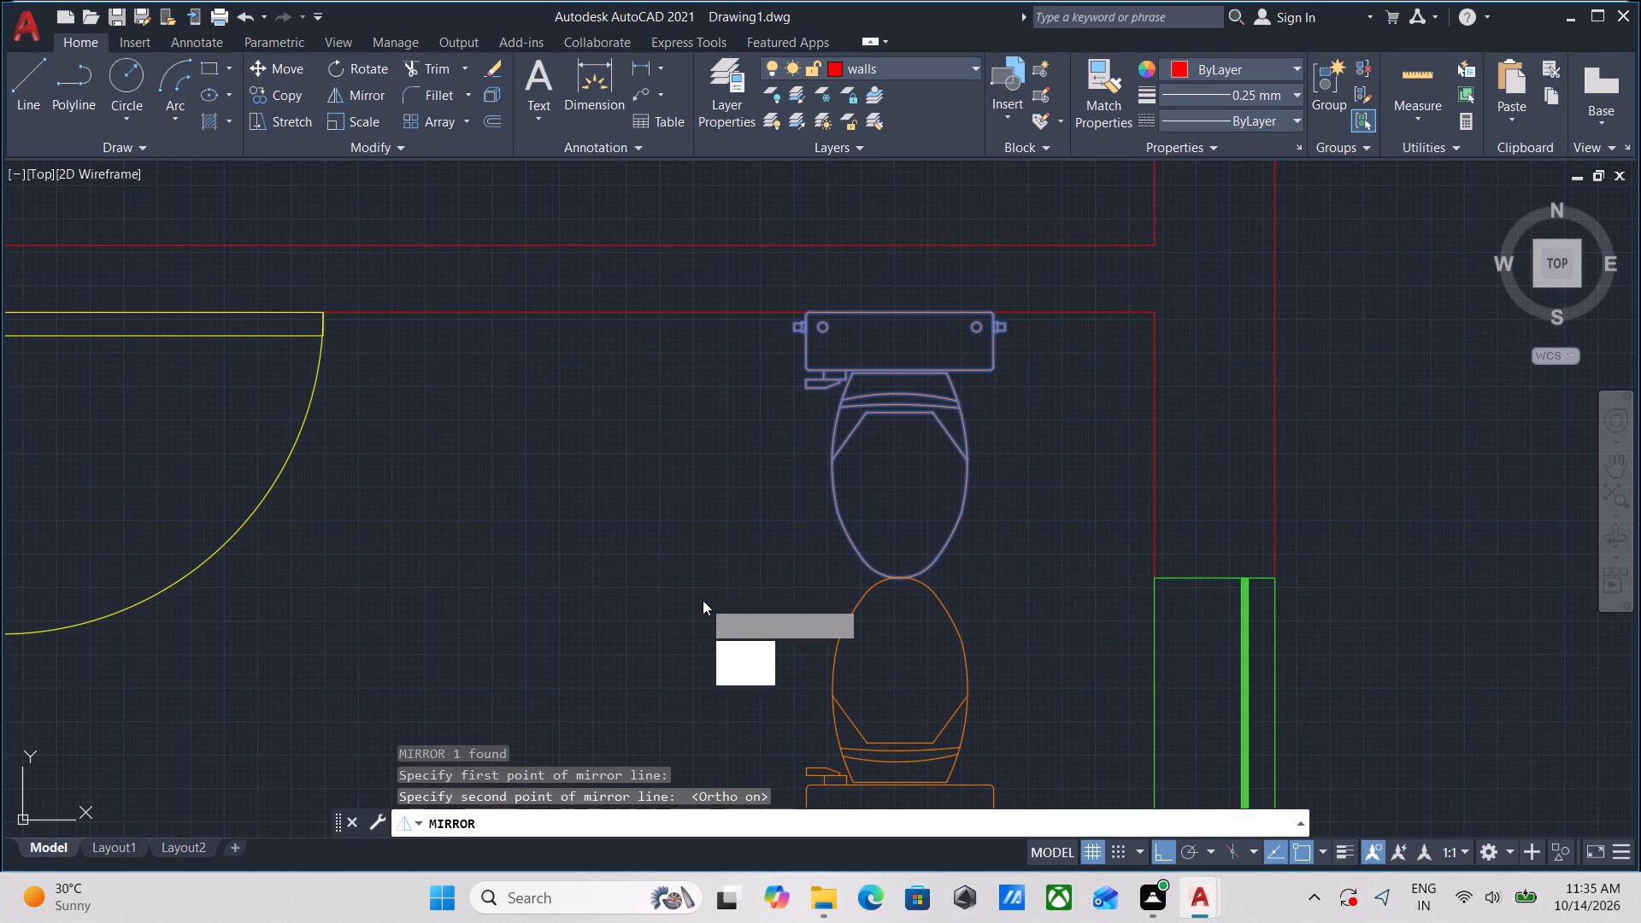
{"action": "left_click_drag", "start_coordinate": [755, 673], "coordinate": [703, 600]}
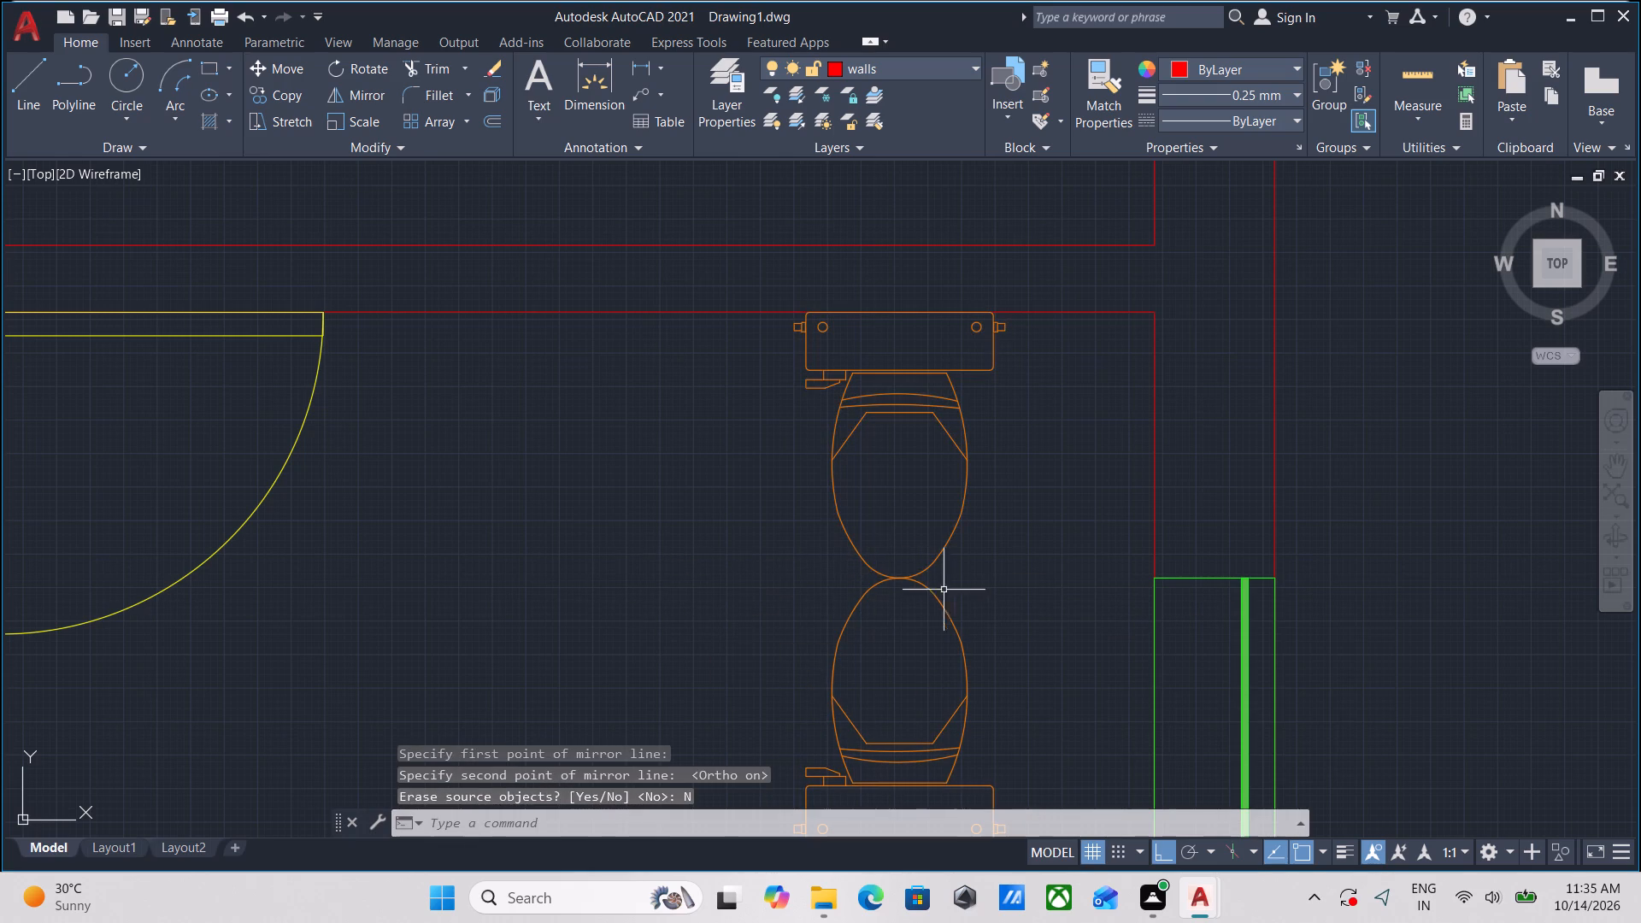
Move the mirrored toilet by its tank's back midpoint straight down to the right bathroom's lower wall.
{"action": "middle_click_drag", "start_coordinate": [964, 594], "coordinate": [972, 508]}
{"action": "left_click_drag", "start_coordinate": [1006, 509], "coordinate": [962, 541]}
{"action": "left_click", "coordinate": [915, 570]}
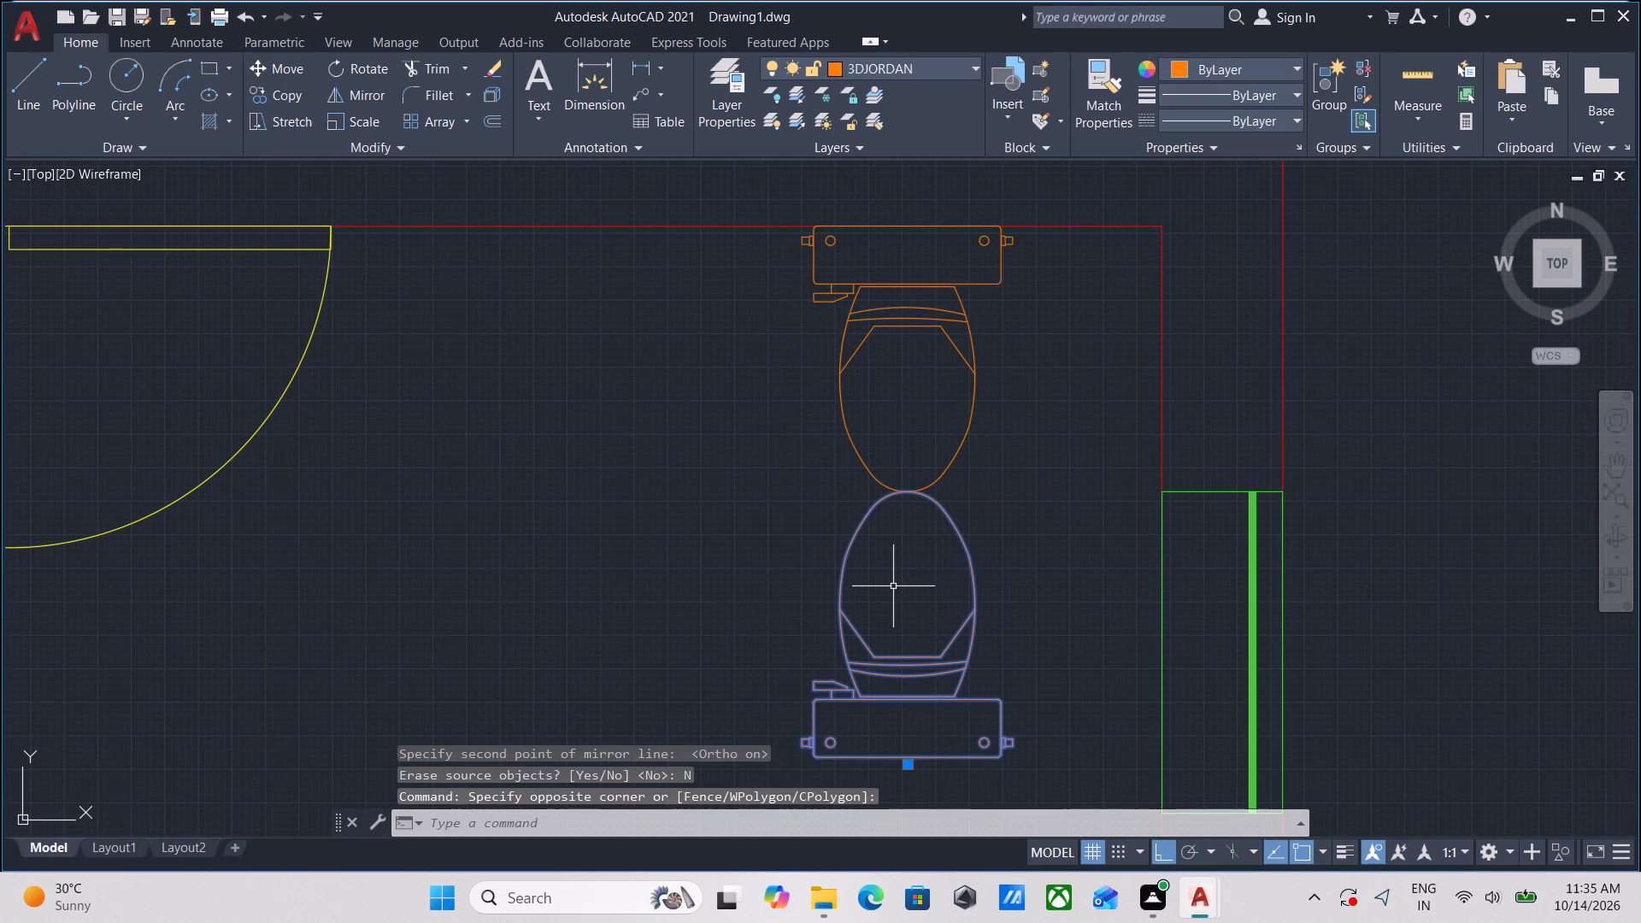
{"action": "key", "text": "m"}
{"action": "key", "text": "Return"}
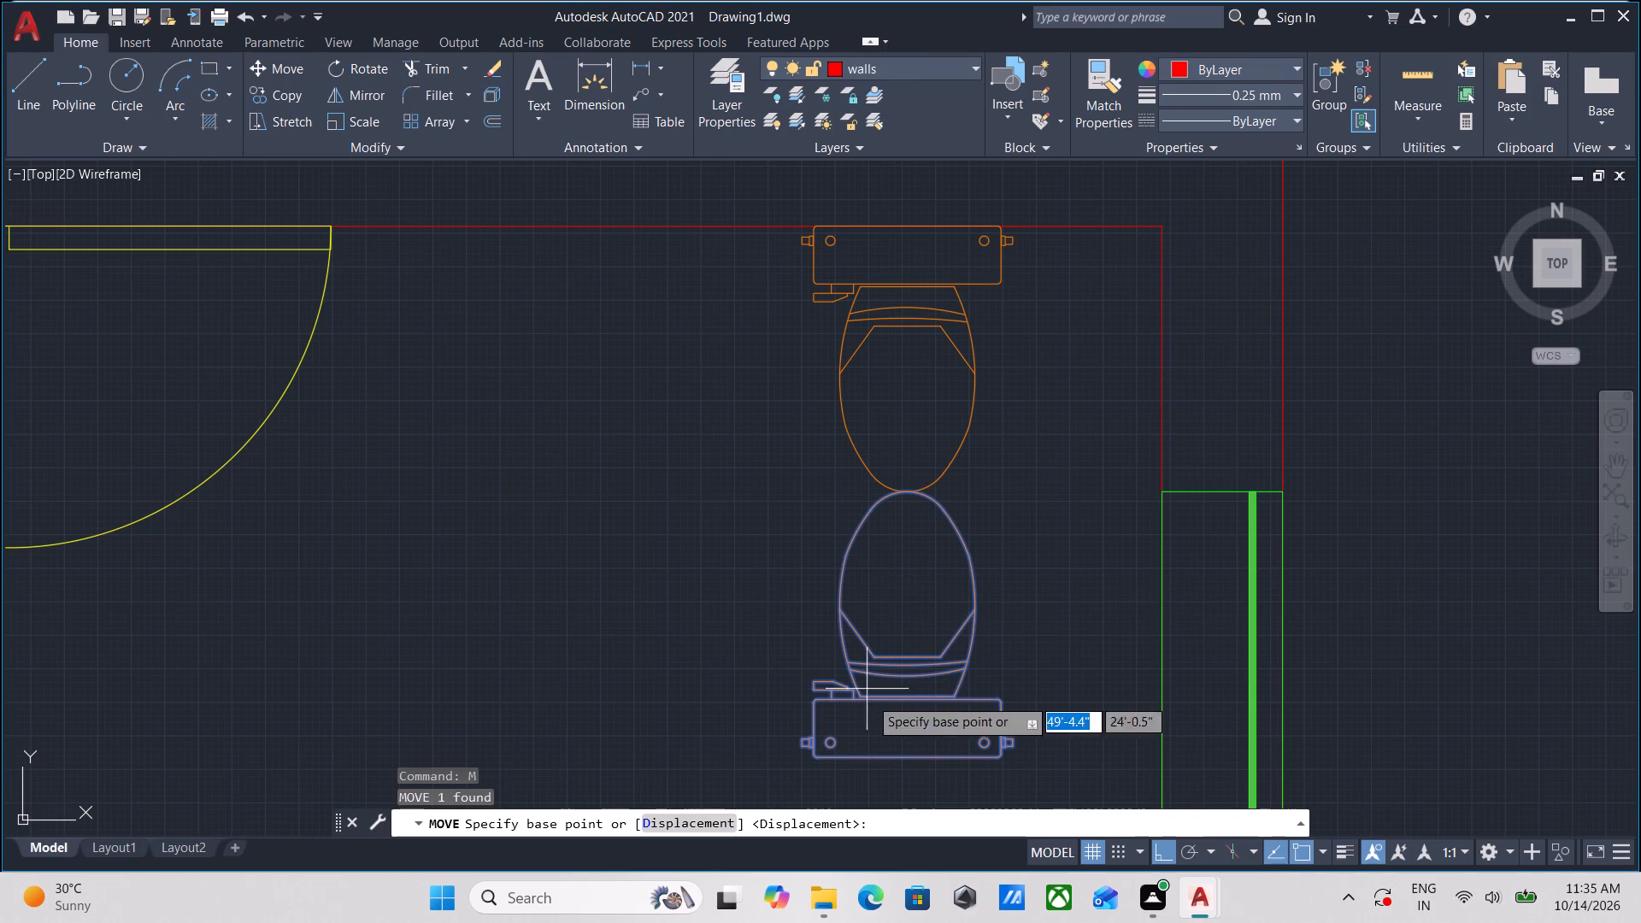
{"action": "middle_click_drag", "start_coordinate": [895, 680], "coordinate": [904, 567]}
{"action": "left_click", "coordinate": [923, 644]}
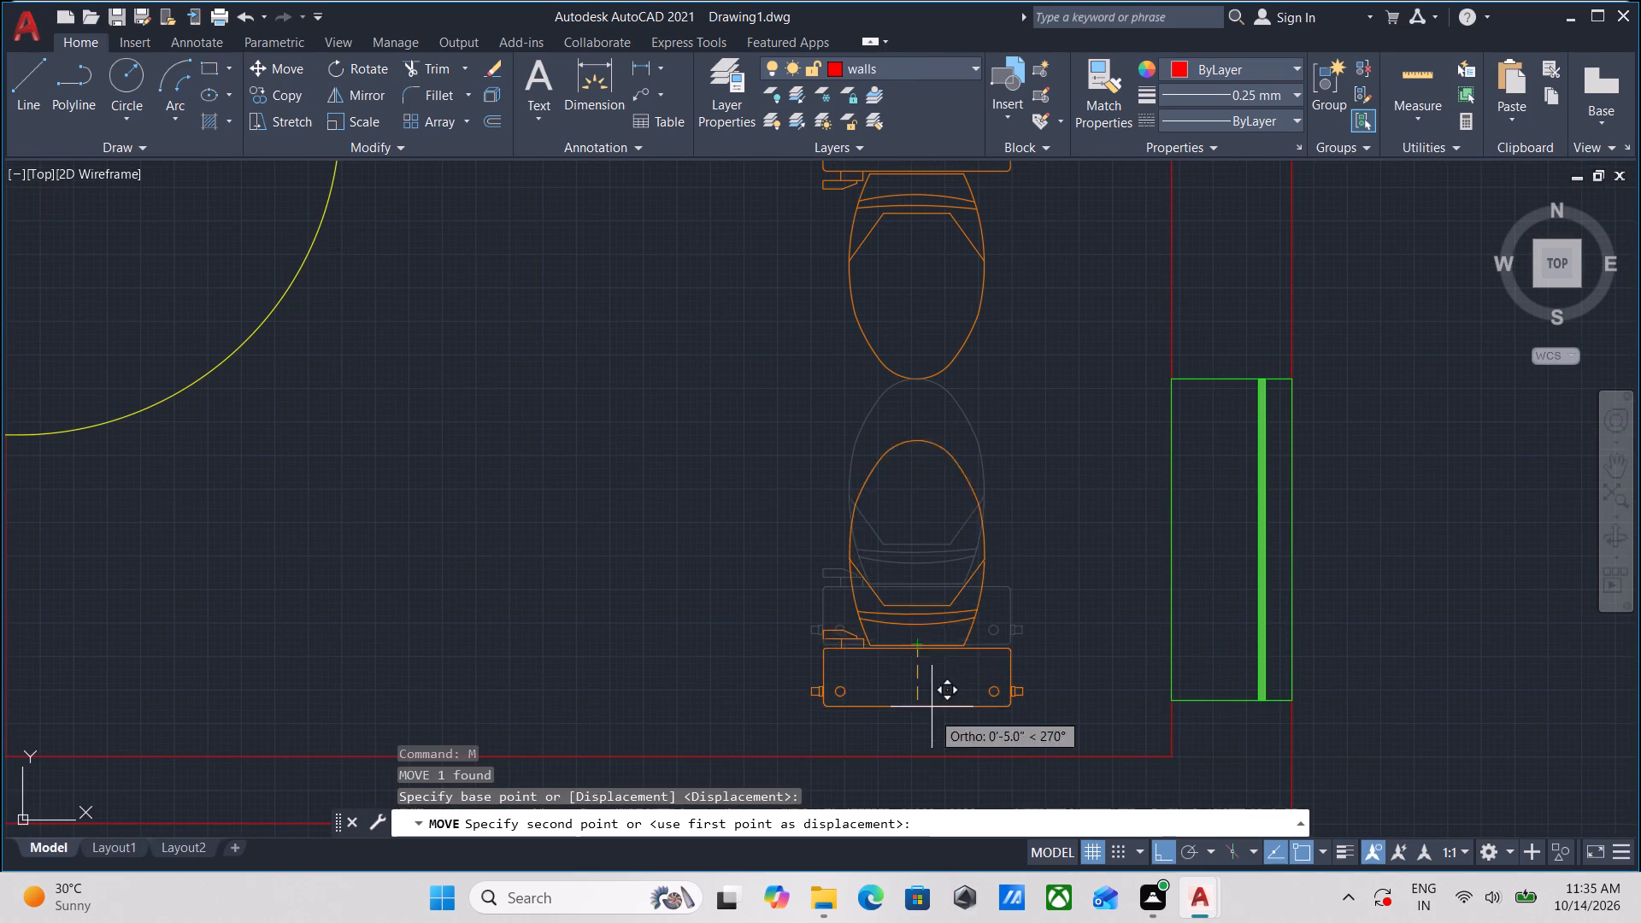
{"action": "left_click", "coordinate": [920, 758]}
{"action": "scroll", "coordinate": [986, 590], "scroll_direction": "down", "scroll_amount": 2}
{"action": "middle_click_drag", "start_coordinate": [987, 593], "coordinate": [945, 713]}
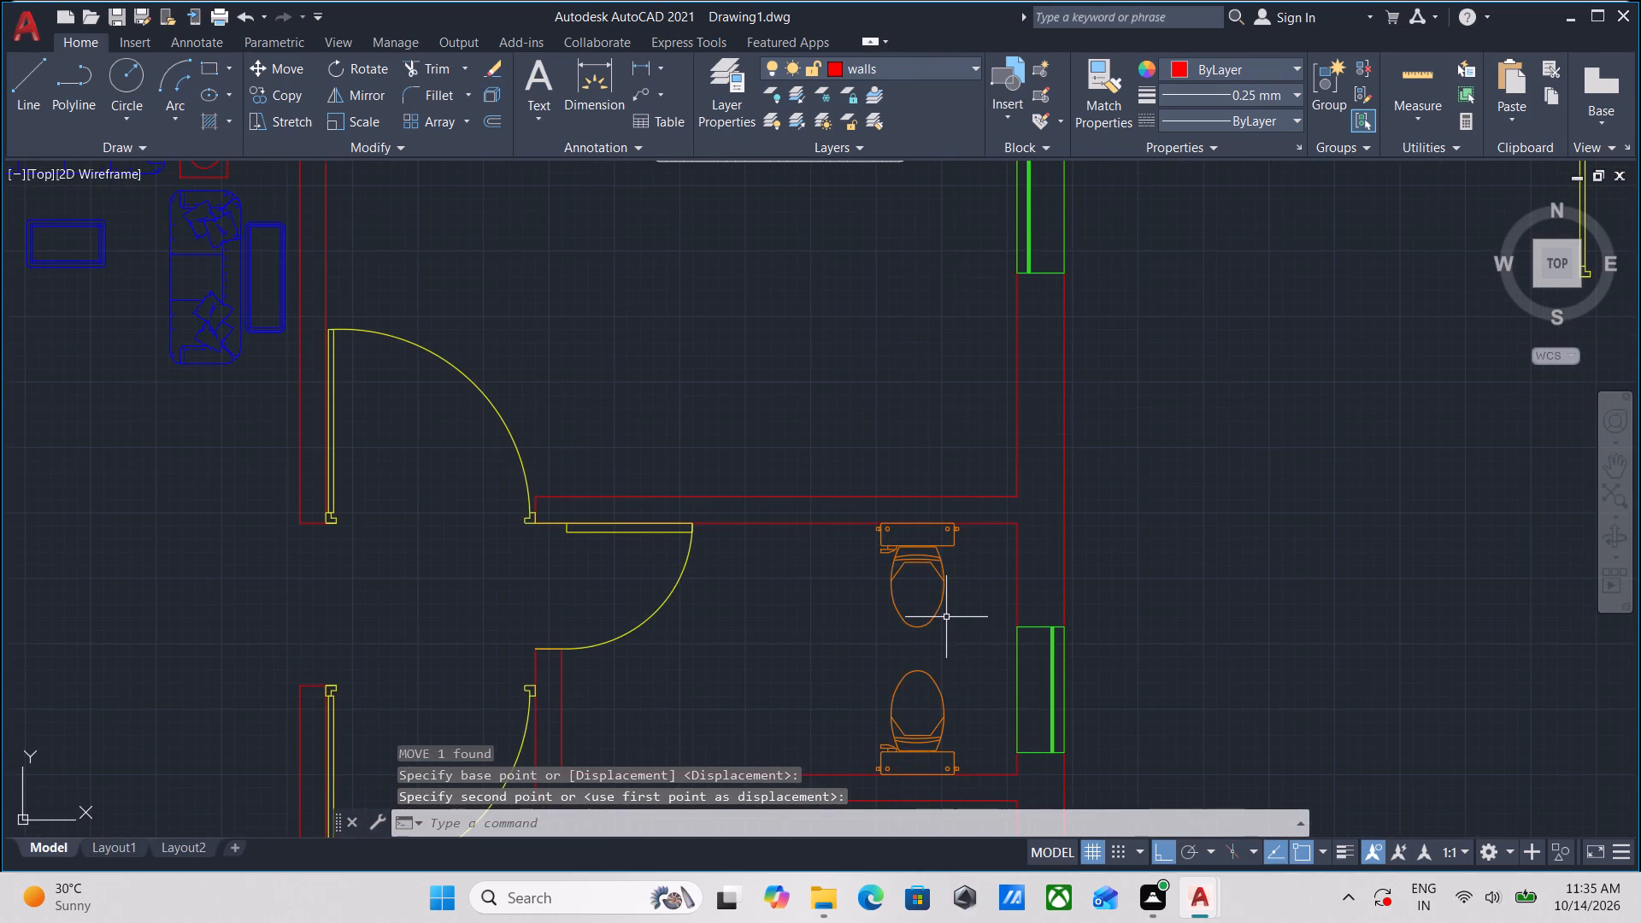
Mirror the upper toilet in the lower apartment's right bathroom across a horizontal line through its bowl's front tip, erasing the original.
{"action": "left_click_drag", "start_coordinate": [952, 616], "coordinate": [921, 613]}
{"action": "left_click", "coordinate": [840, 609]}
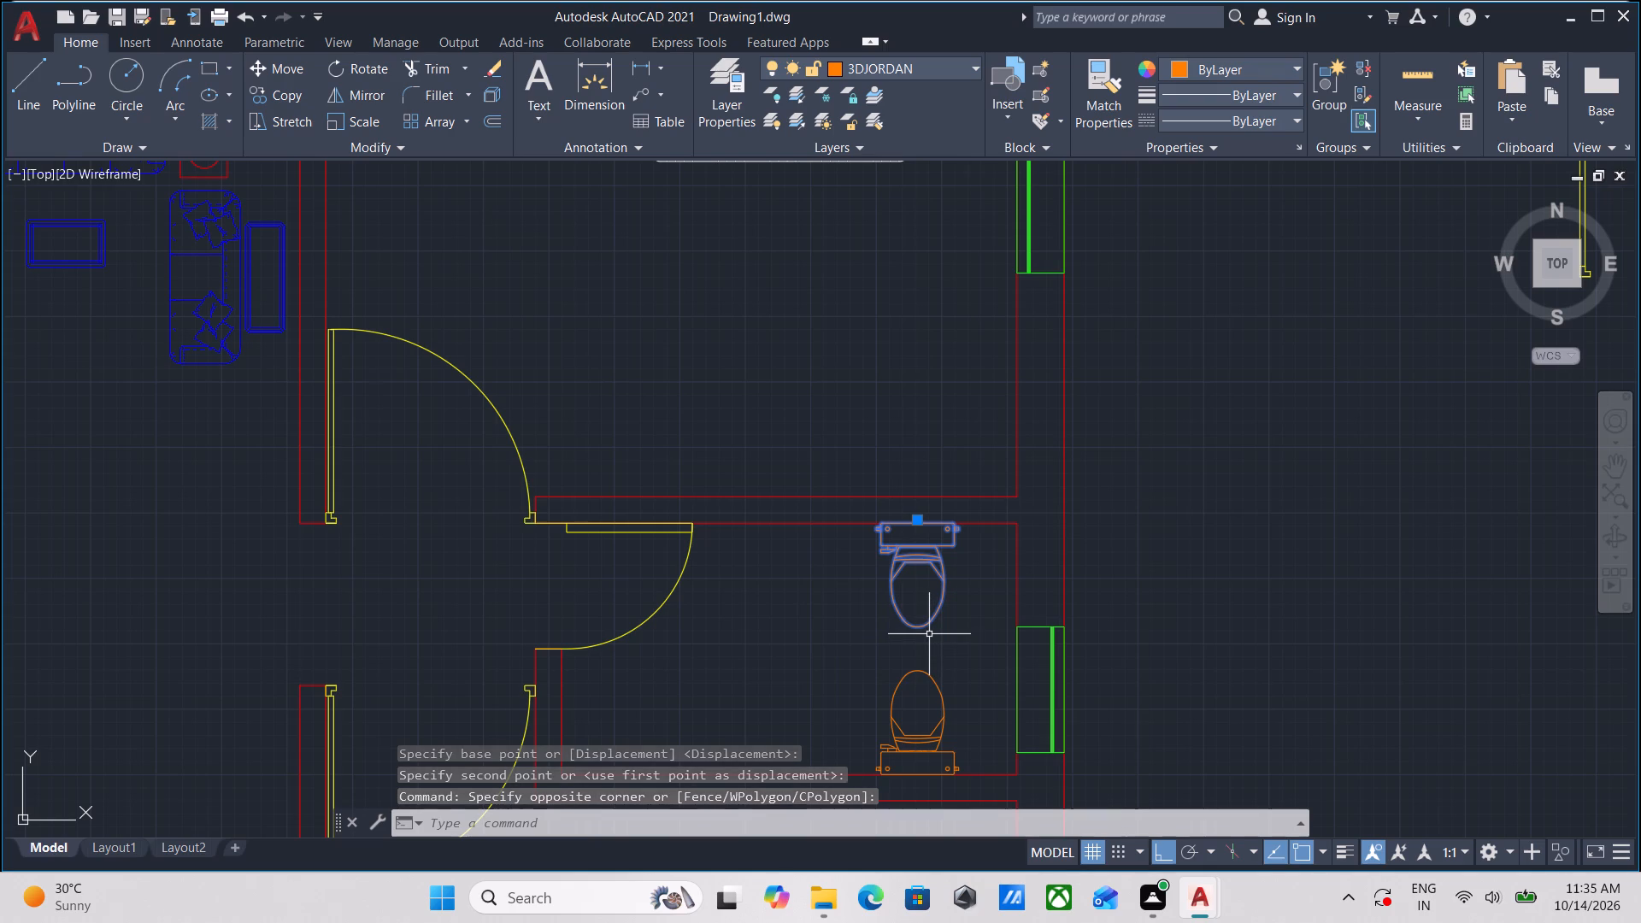
{"action": "type", "text": "MI"}
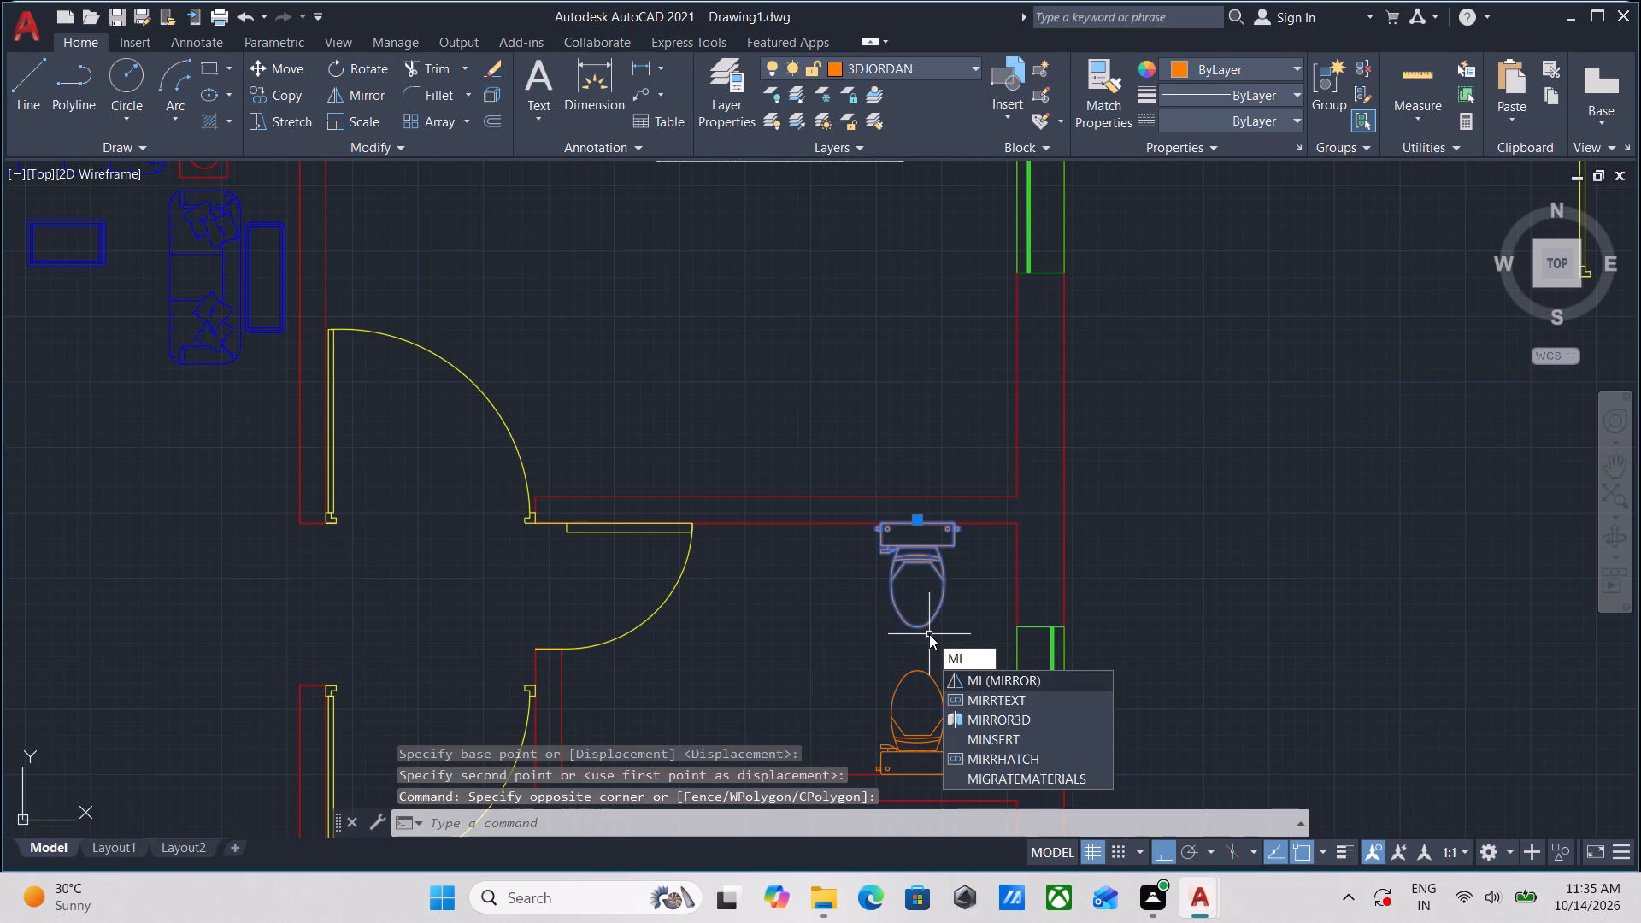
{"action": "key", "text": "Return"}
{"action": "scroll", "coordinate": [929, 634], "scroll_direction": "up", "scroll_amount": 2}
{"action": "left_click_drag", "start_coordinate": [897, 626], "coordinate": [866, 626]}
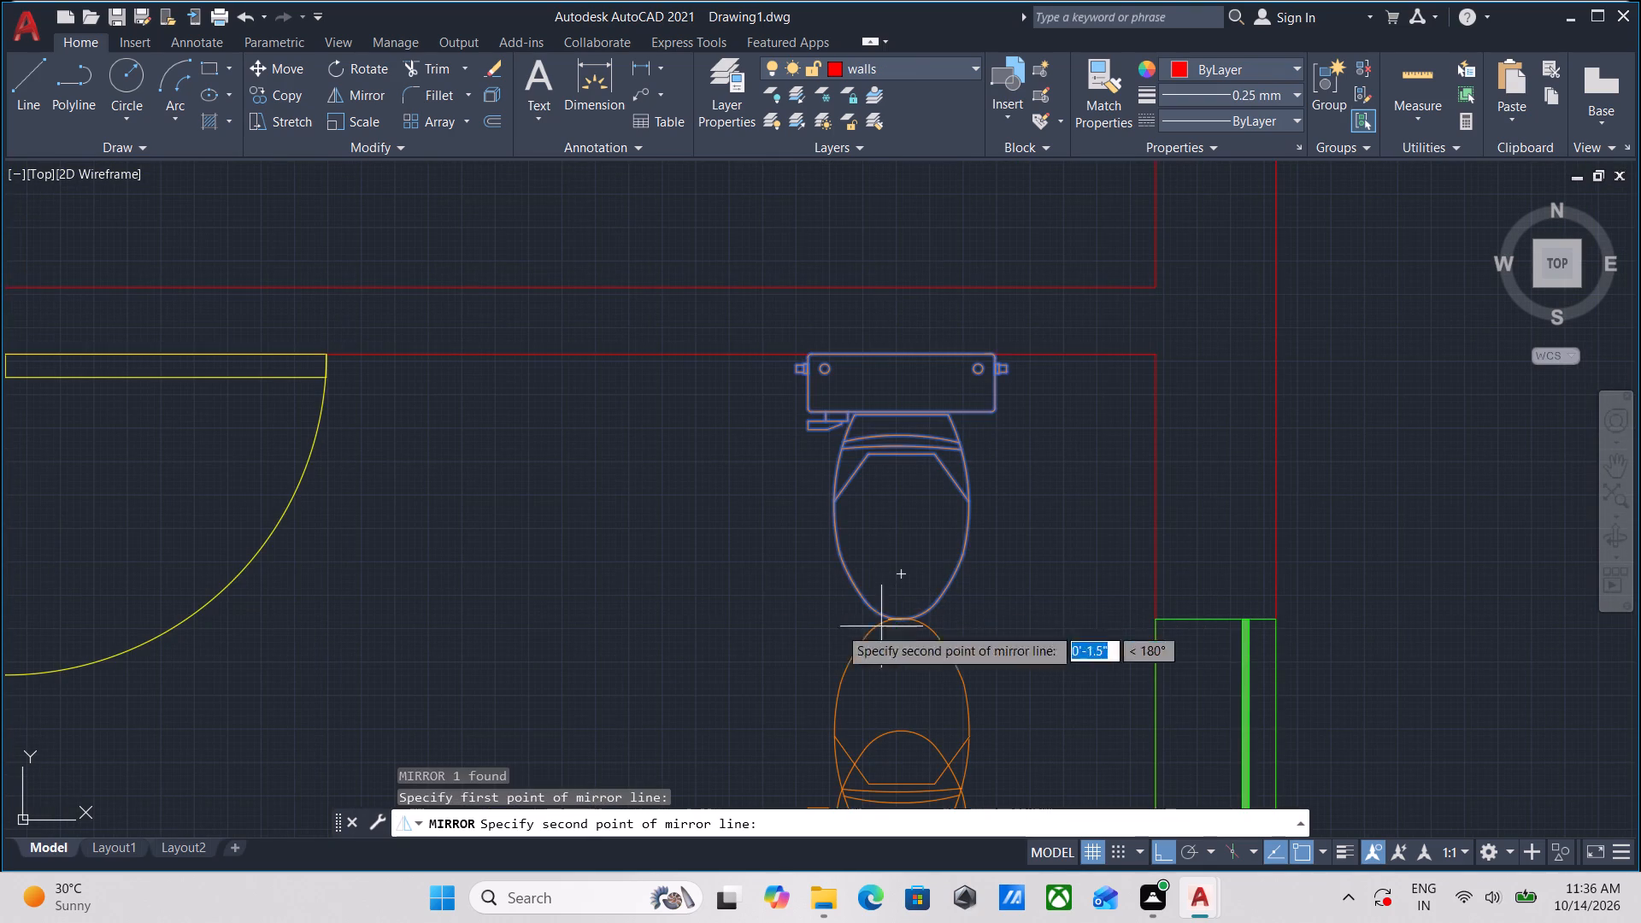
{"action": "left_click", "coordinate": [598, 612]}
{"action": "left_click_drag", "start_coordinate": [654, 667], "coordinate": [598, 612]}
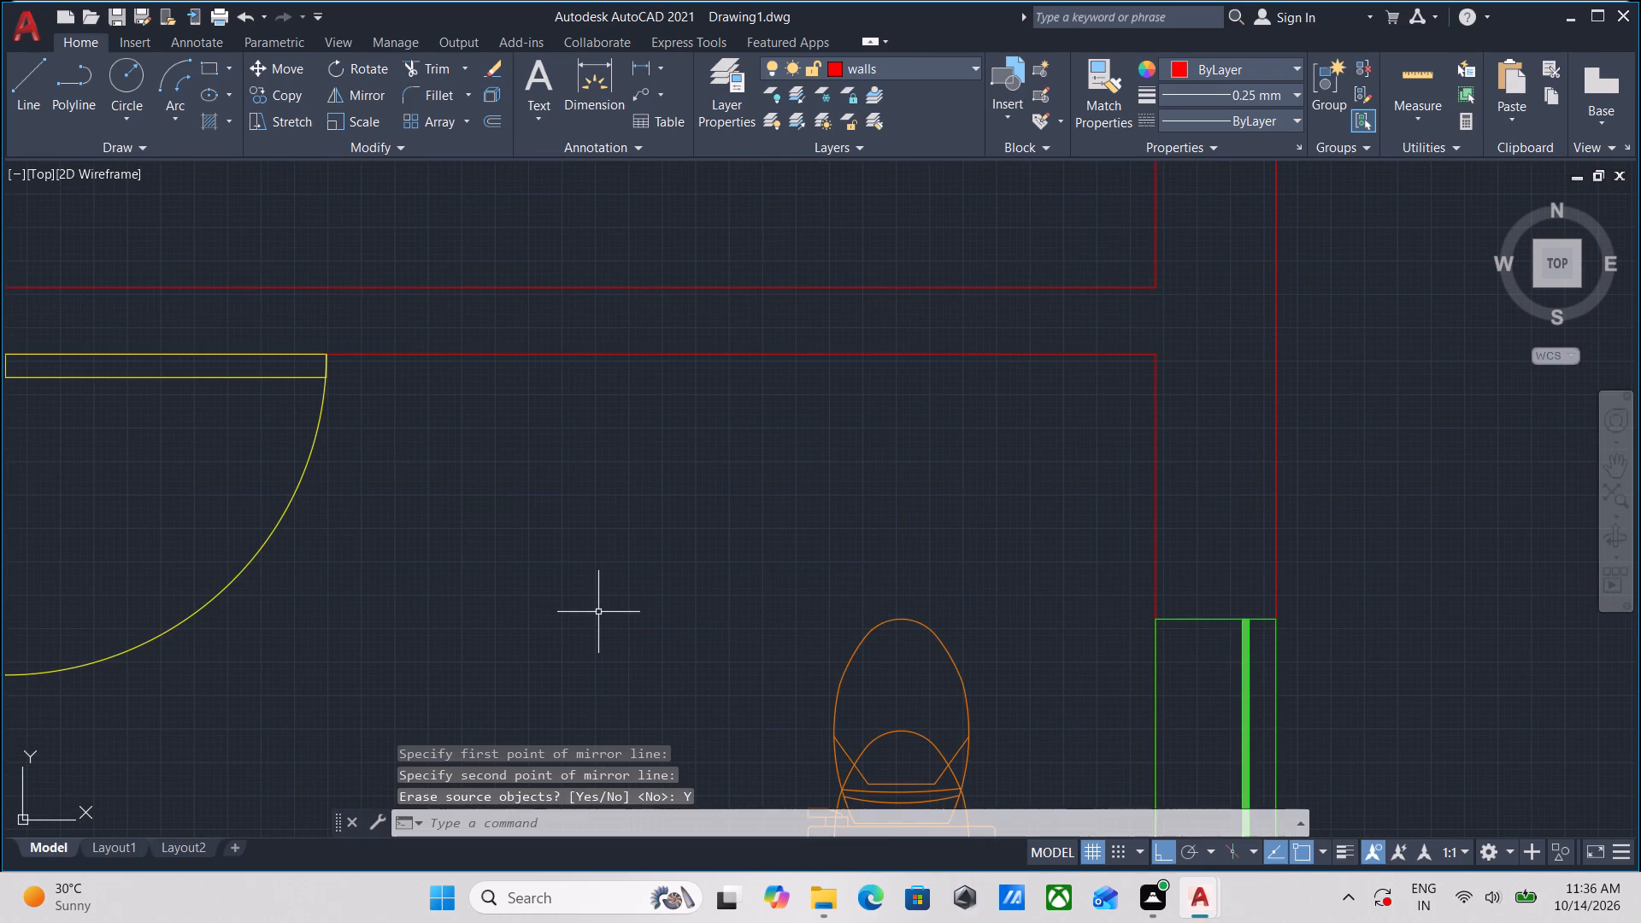
Move the mirrored toilet by its tank's back midpoint straight up to the lower wall of the upper apartment's right bathroom.
{"action": "left_click_drag", "start_coordinate": [926, 567], "coordinate": [916, 574]}
{"action": "left_click", "coordinate": [873, 642]}
{"action": "middle_click_drag", "start_coordinate": [868, 609], "coordinate": [834, 397]}
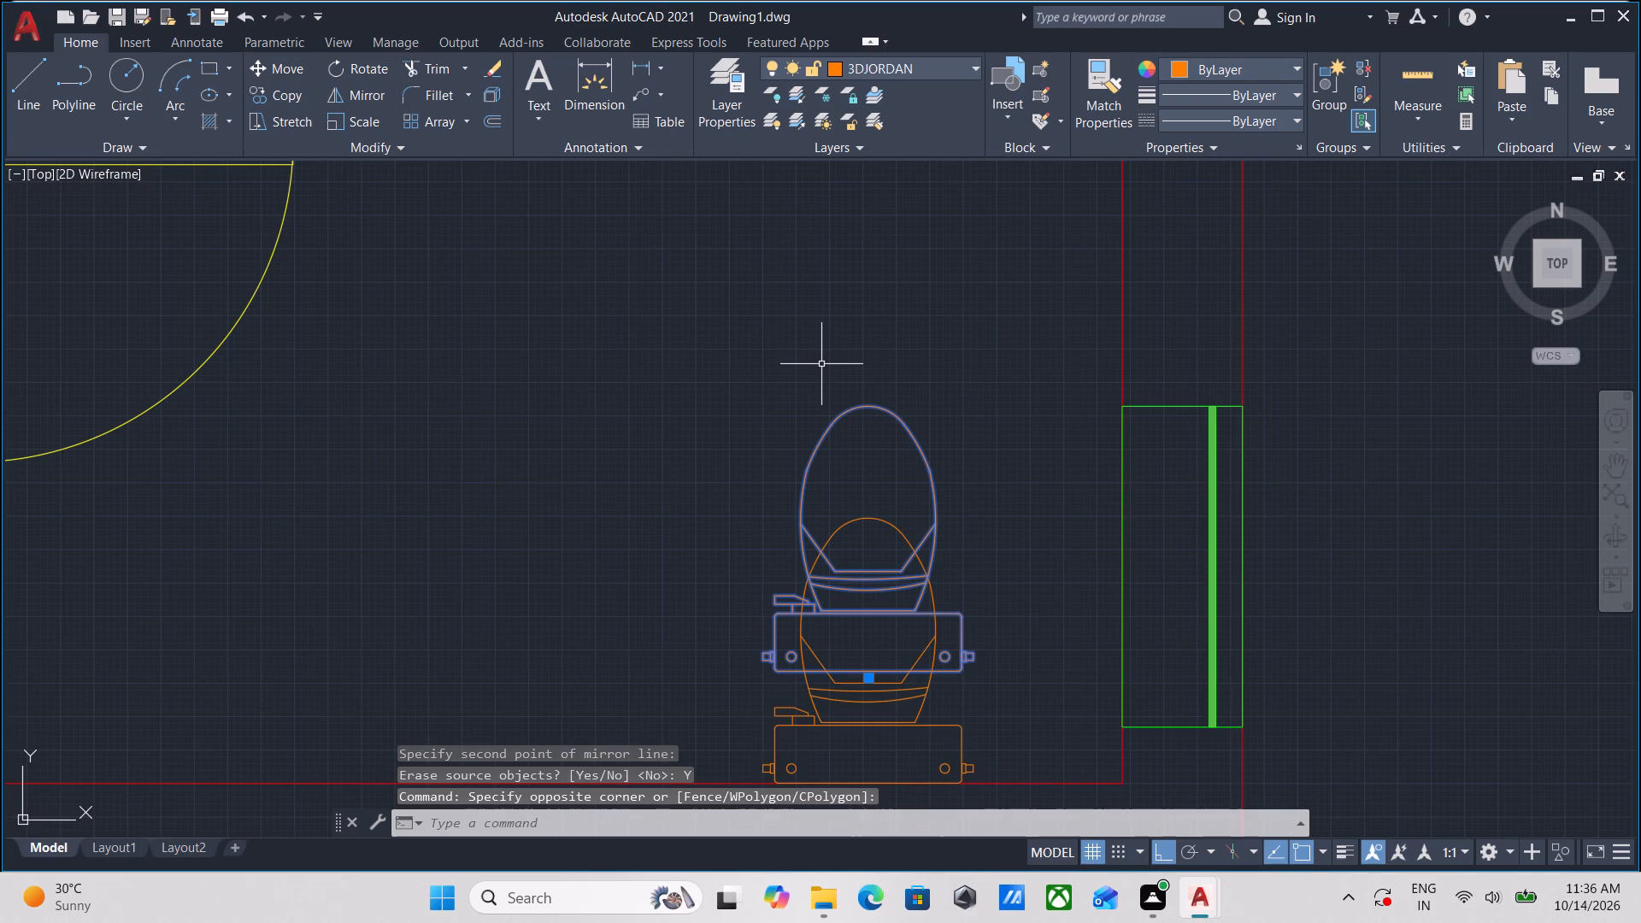
{"action": "key", "text": "m"}
{"action": "key", "text": "Return"}
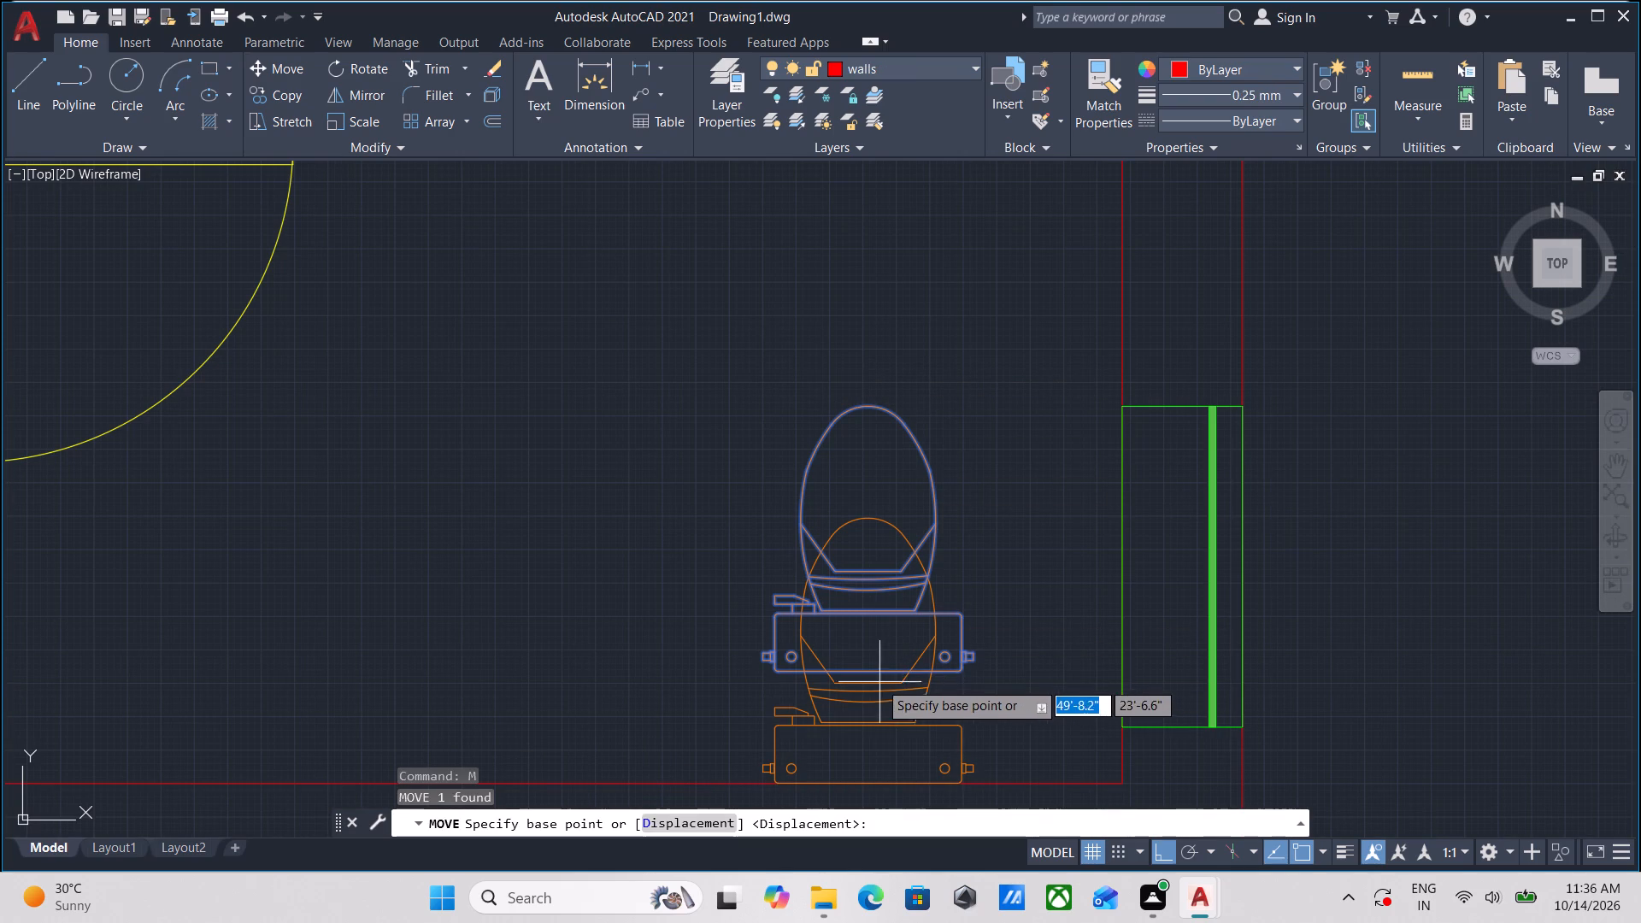
{"action": "left_click", "coordinate": [863, 667]}
{"action": "middle_click_drag", "start_coordinate": [845, 267], "coordinate": [845, 549]}
{"action": "scroll", "coordinate": [845, 267], "scroll_direction": "down", "scroll_amount": 1}
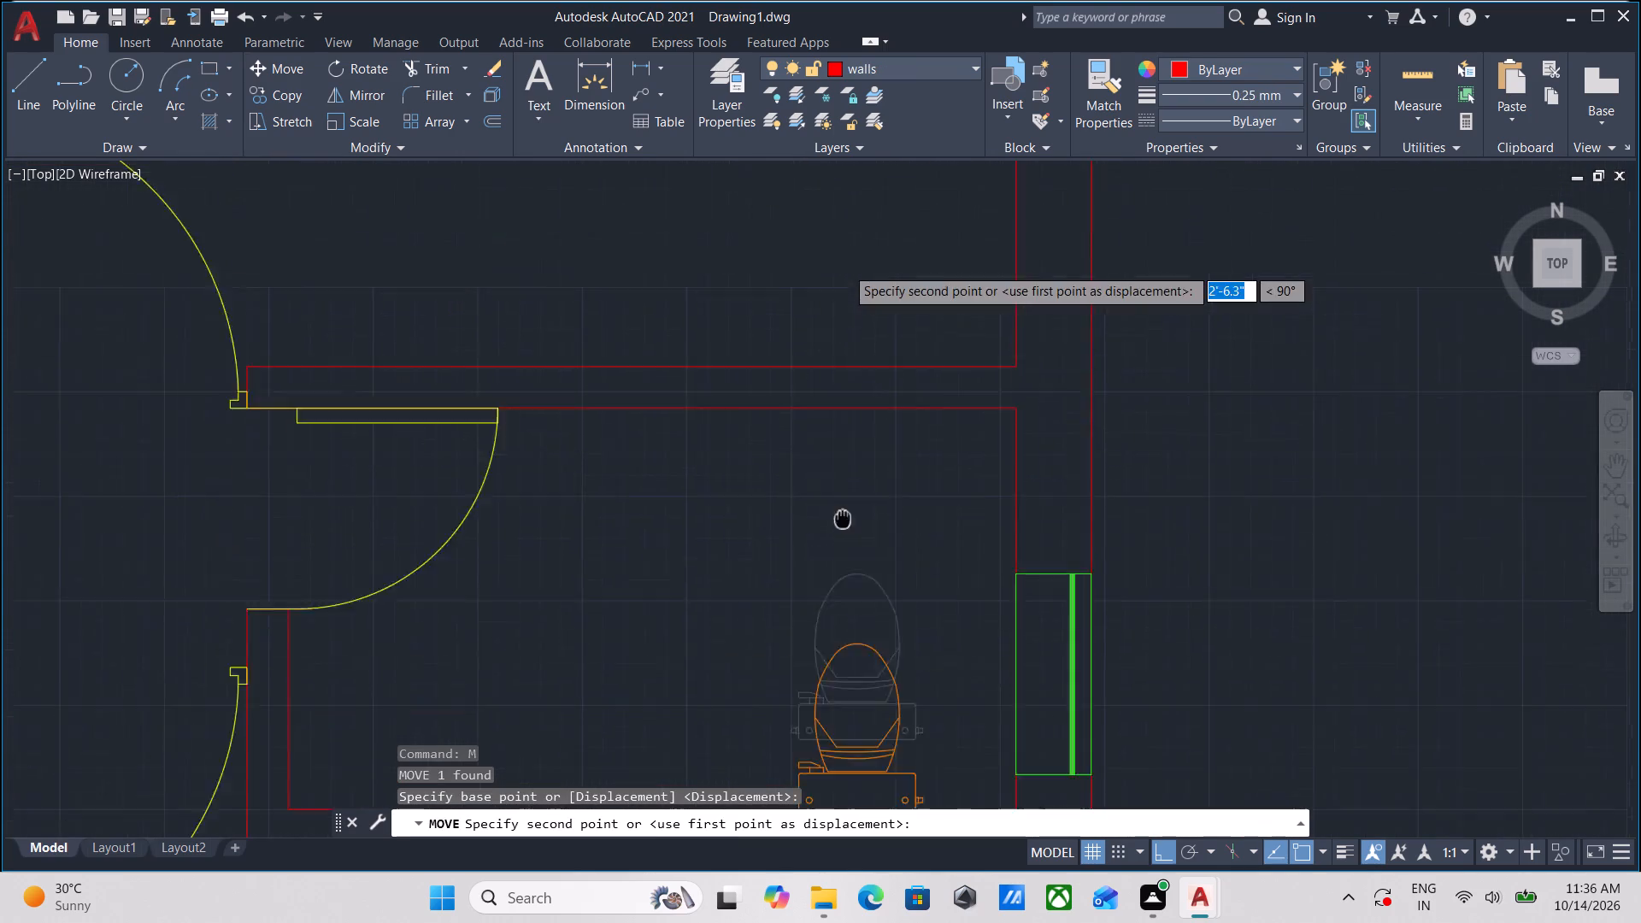
{"action": "middle_click_drag", "start_coordinate": [845, 549], "coordinate": [855, 626]}
{"action": "scroll", "coordinate": [842, 458], "scroll_direction": "down", "scroll_amount": 3}
{"action": "middle_click_drag", "start_coordinate": [842, 458], "coordinate": [837, 598]}
{"action": "middle_click_drag", "start_coordinate": [822, 407], "coordinate": [826, 640]}
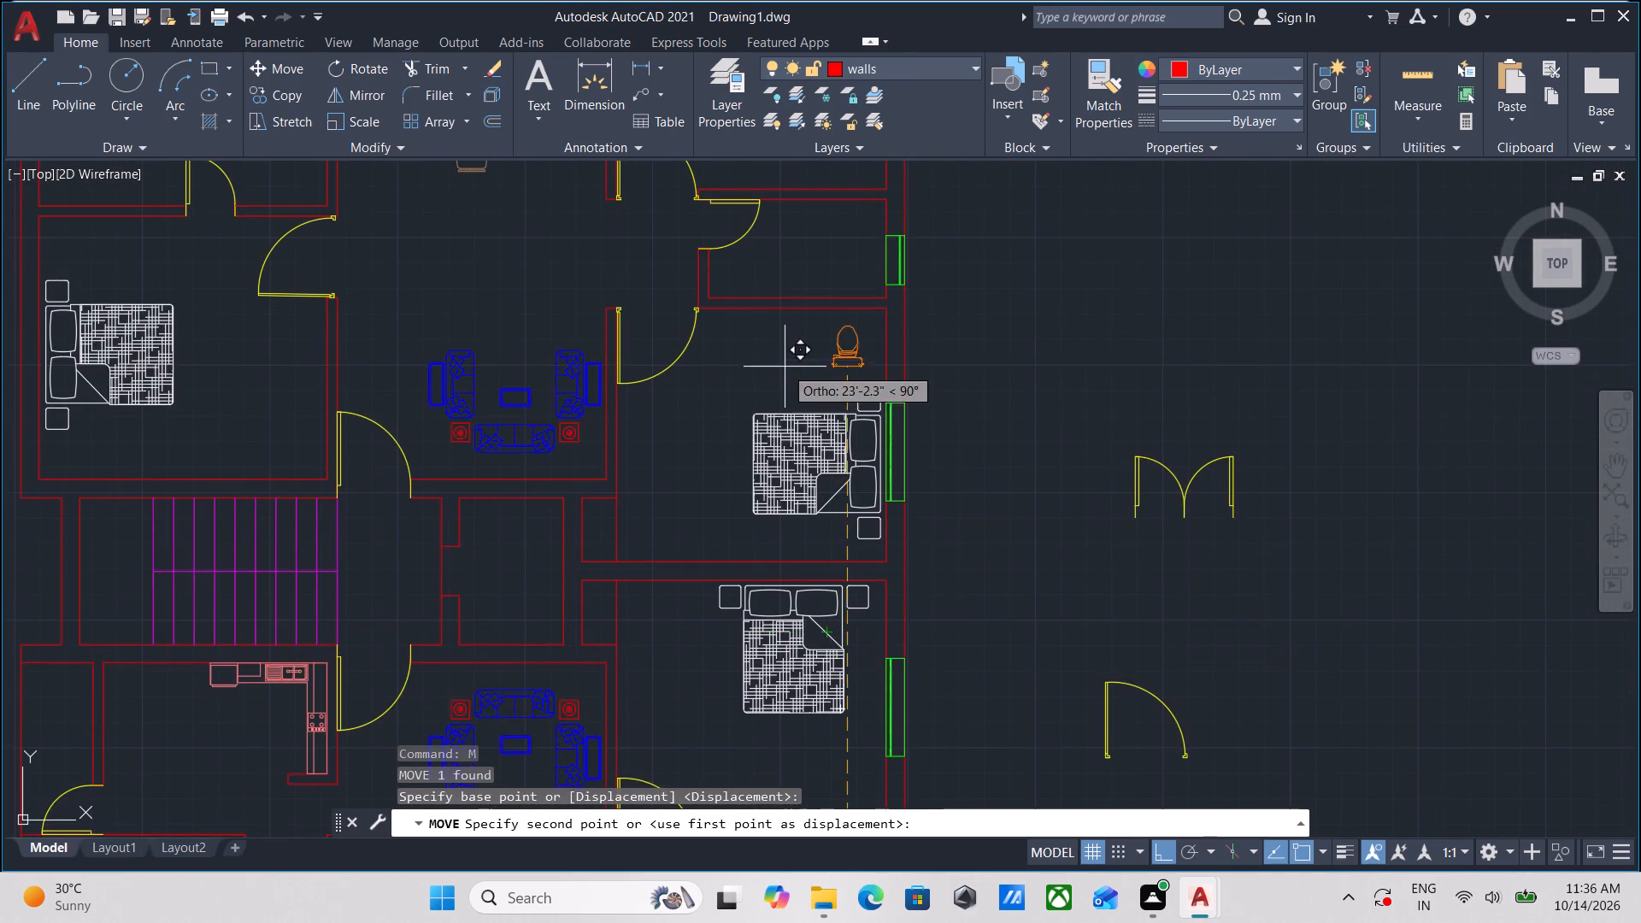
{"action": "middle_click_drag", "start_coordinate": [785, 380], "coordinate": [784, 575]}
{"action": "scroll", "coordinate": [798, 535], "scroll_direction": "up", "scroll_amount": 2}
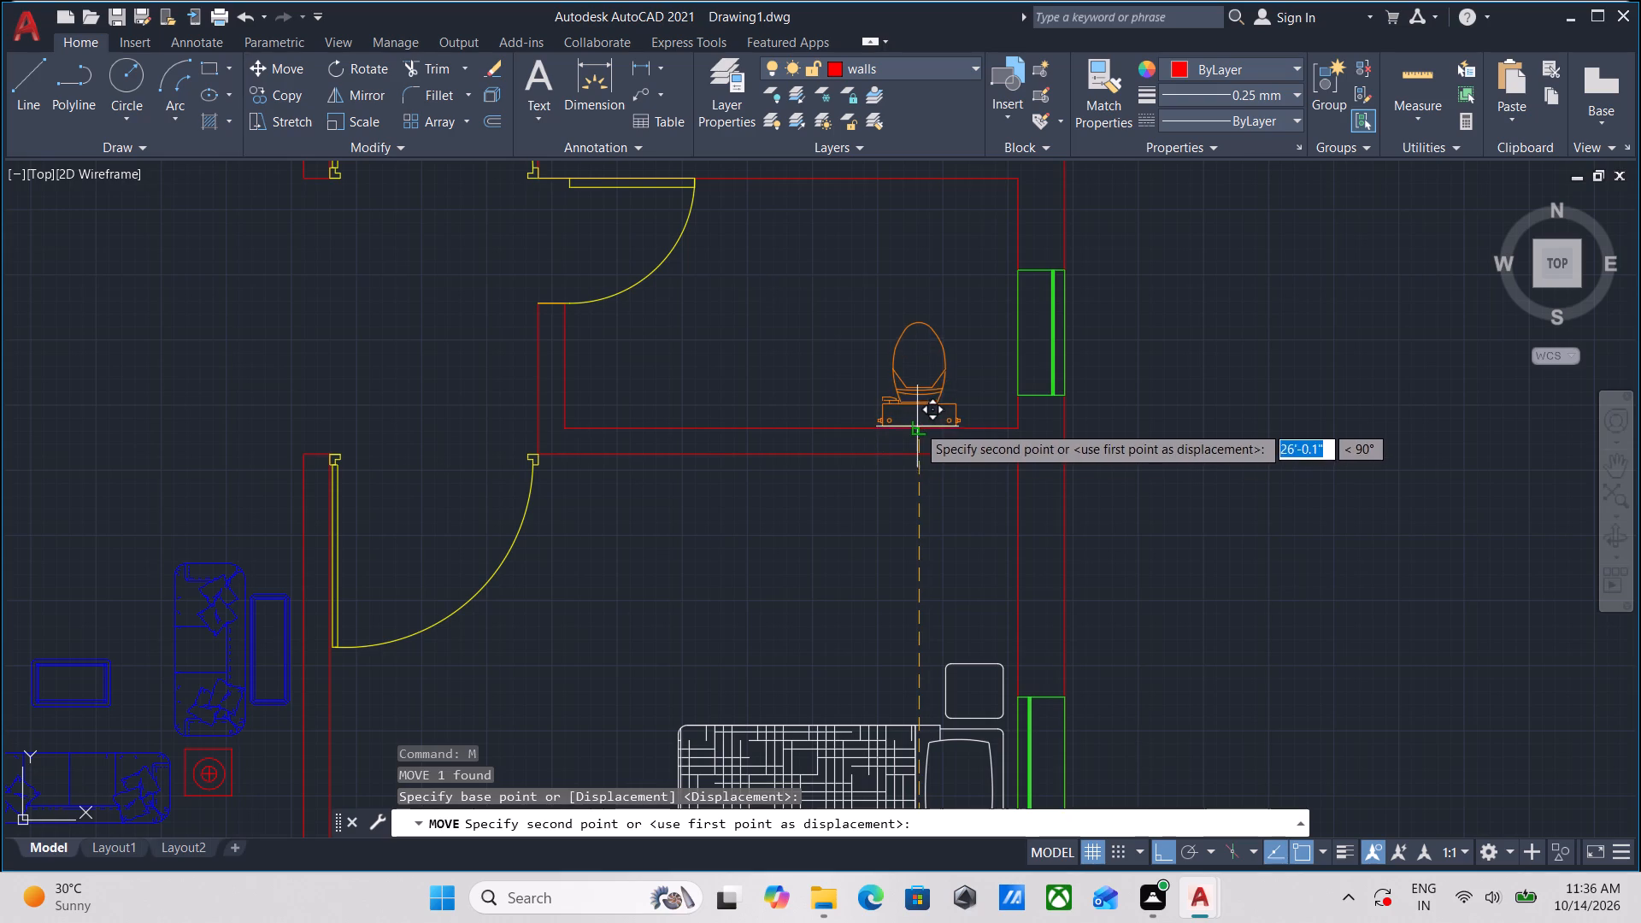
{"action": "left_click", "coordinate": [918, 422]}
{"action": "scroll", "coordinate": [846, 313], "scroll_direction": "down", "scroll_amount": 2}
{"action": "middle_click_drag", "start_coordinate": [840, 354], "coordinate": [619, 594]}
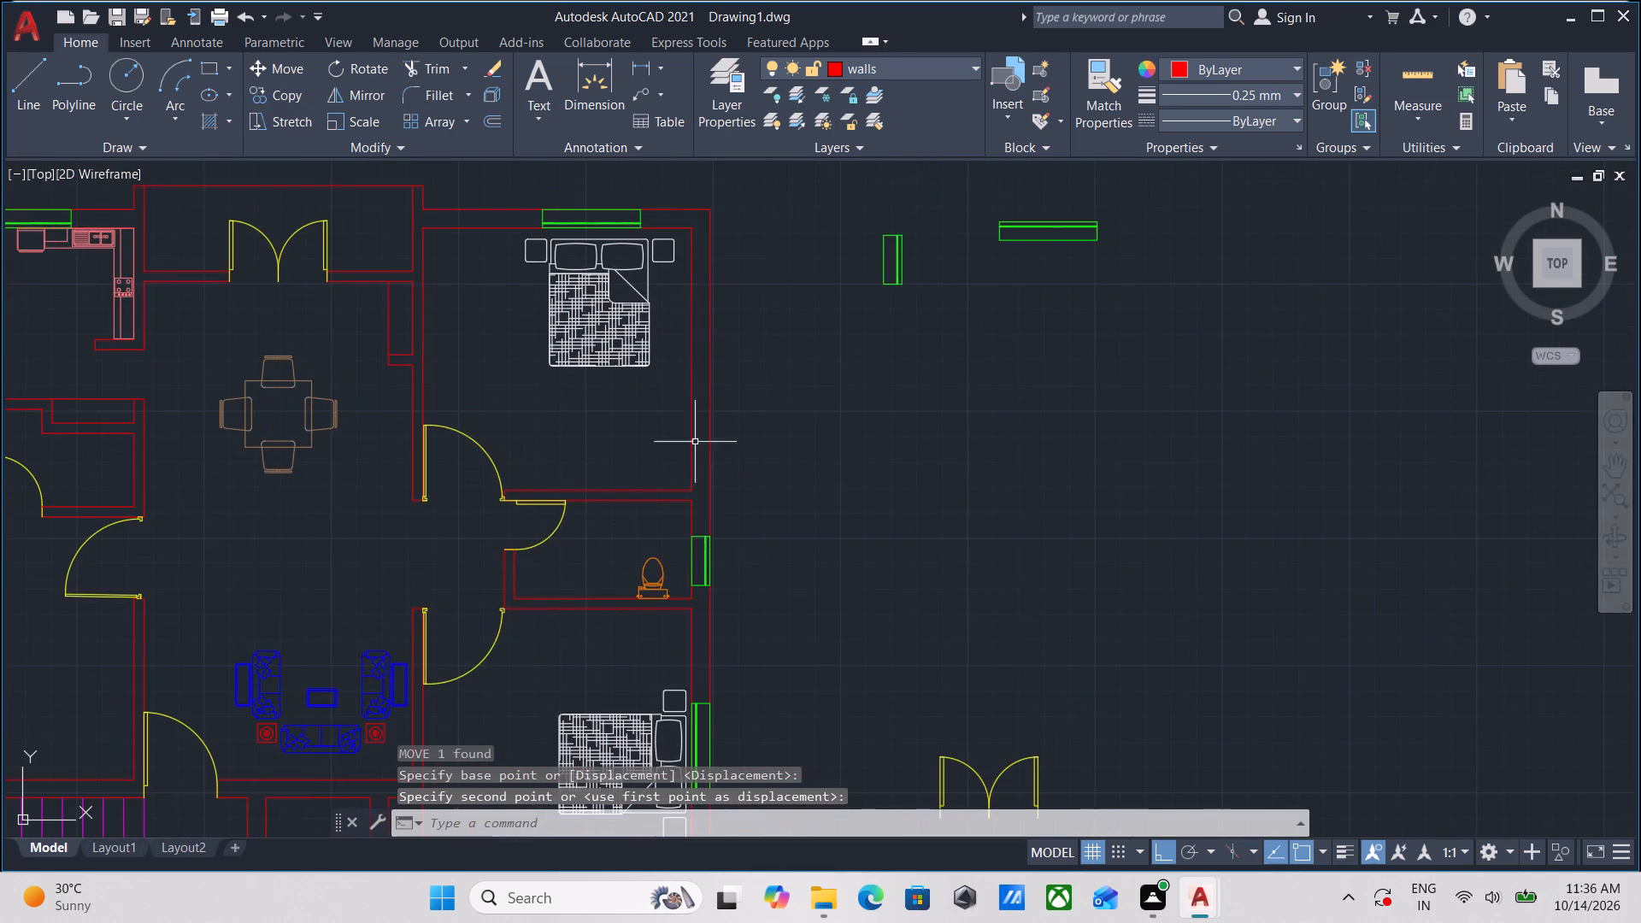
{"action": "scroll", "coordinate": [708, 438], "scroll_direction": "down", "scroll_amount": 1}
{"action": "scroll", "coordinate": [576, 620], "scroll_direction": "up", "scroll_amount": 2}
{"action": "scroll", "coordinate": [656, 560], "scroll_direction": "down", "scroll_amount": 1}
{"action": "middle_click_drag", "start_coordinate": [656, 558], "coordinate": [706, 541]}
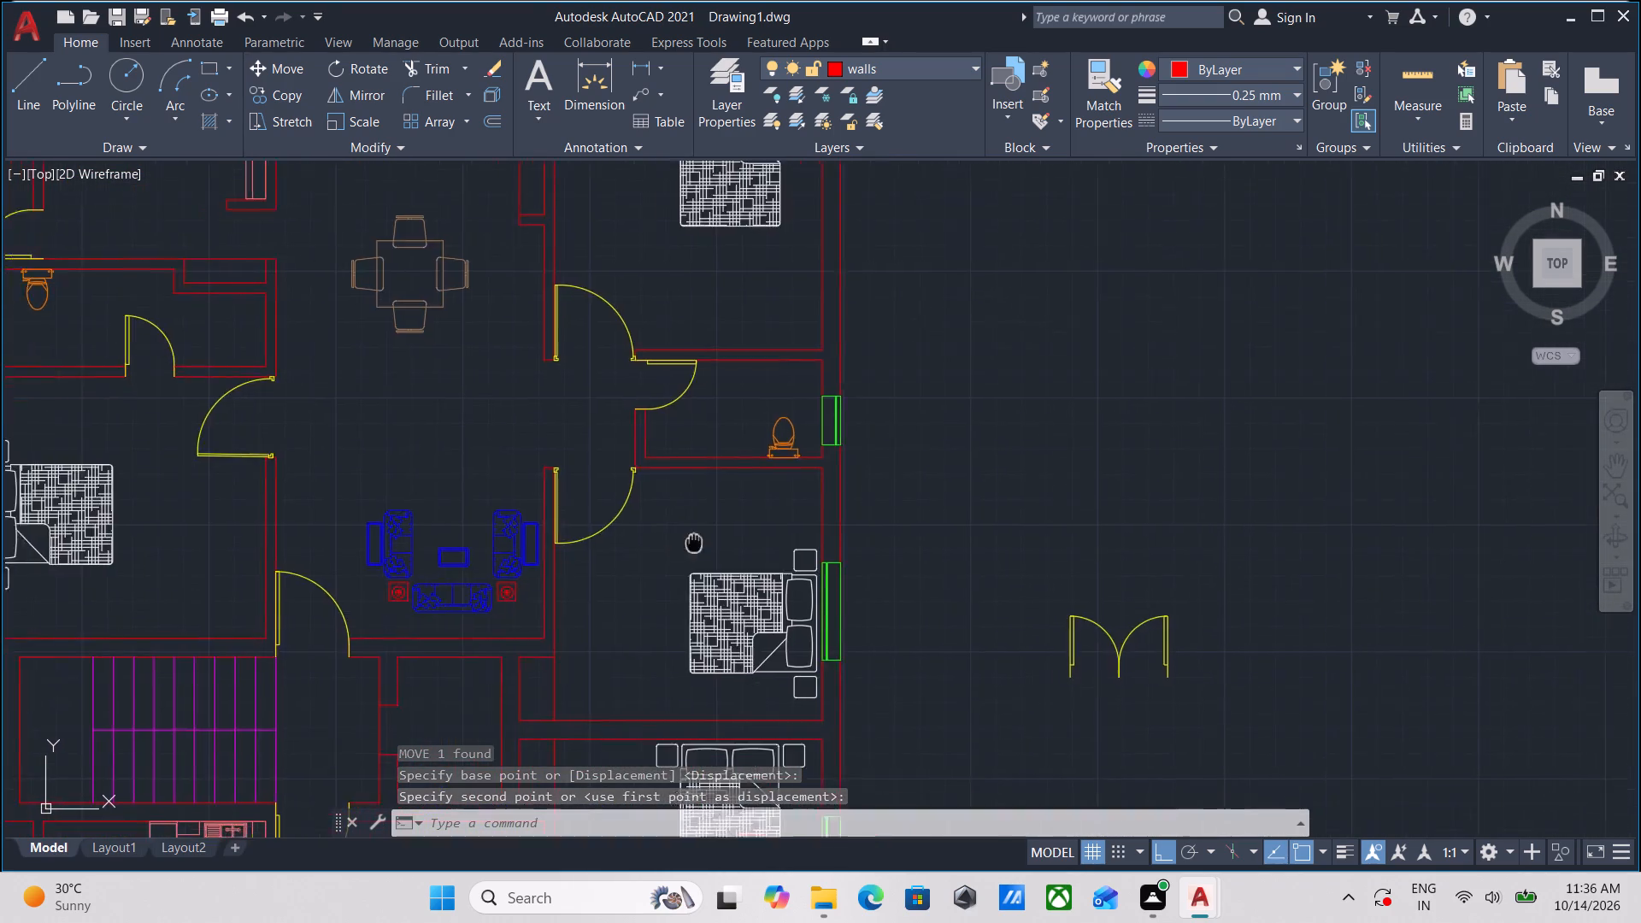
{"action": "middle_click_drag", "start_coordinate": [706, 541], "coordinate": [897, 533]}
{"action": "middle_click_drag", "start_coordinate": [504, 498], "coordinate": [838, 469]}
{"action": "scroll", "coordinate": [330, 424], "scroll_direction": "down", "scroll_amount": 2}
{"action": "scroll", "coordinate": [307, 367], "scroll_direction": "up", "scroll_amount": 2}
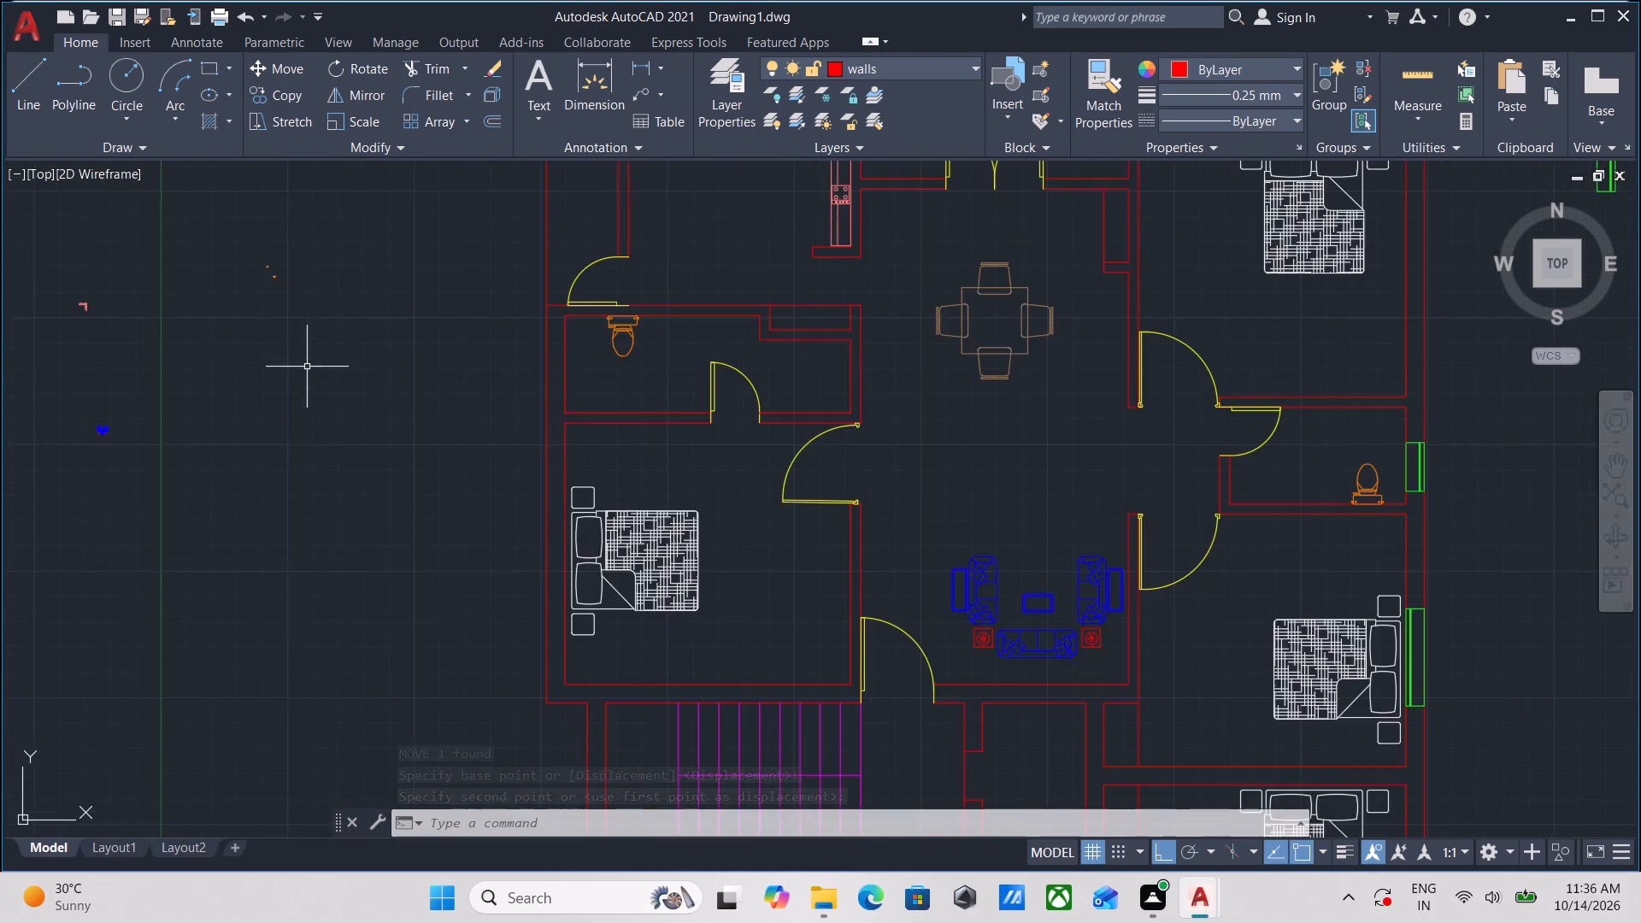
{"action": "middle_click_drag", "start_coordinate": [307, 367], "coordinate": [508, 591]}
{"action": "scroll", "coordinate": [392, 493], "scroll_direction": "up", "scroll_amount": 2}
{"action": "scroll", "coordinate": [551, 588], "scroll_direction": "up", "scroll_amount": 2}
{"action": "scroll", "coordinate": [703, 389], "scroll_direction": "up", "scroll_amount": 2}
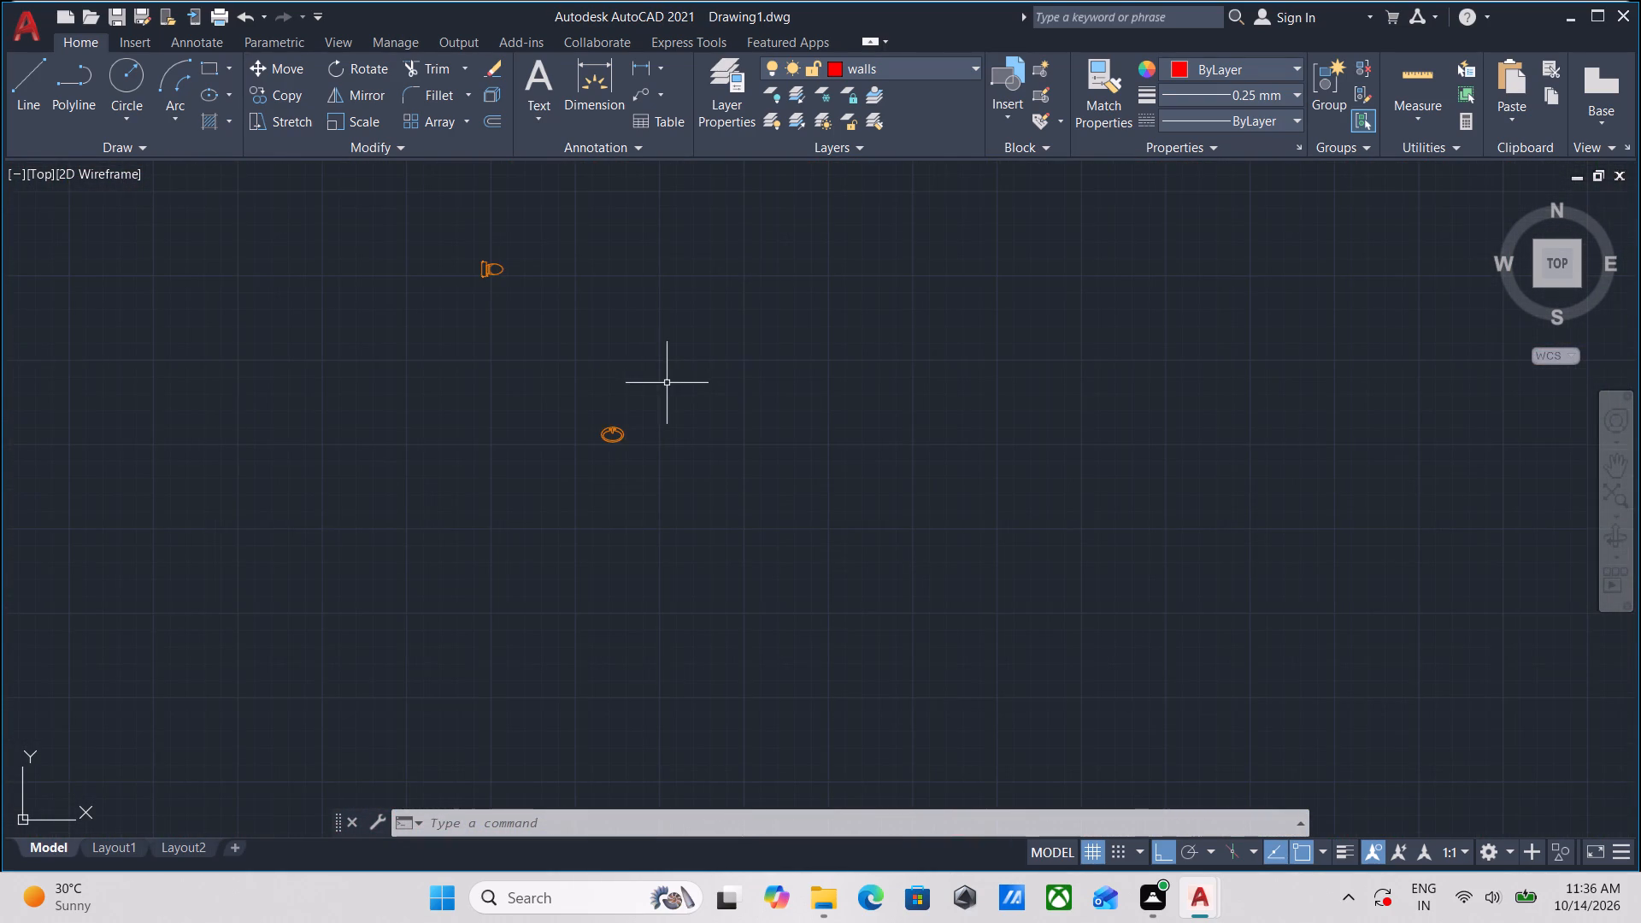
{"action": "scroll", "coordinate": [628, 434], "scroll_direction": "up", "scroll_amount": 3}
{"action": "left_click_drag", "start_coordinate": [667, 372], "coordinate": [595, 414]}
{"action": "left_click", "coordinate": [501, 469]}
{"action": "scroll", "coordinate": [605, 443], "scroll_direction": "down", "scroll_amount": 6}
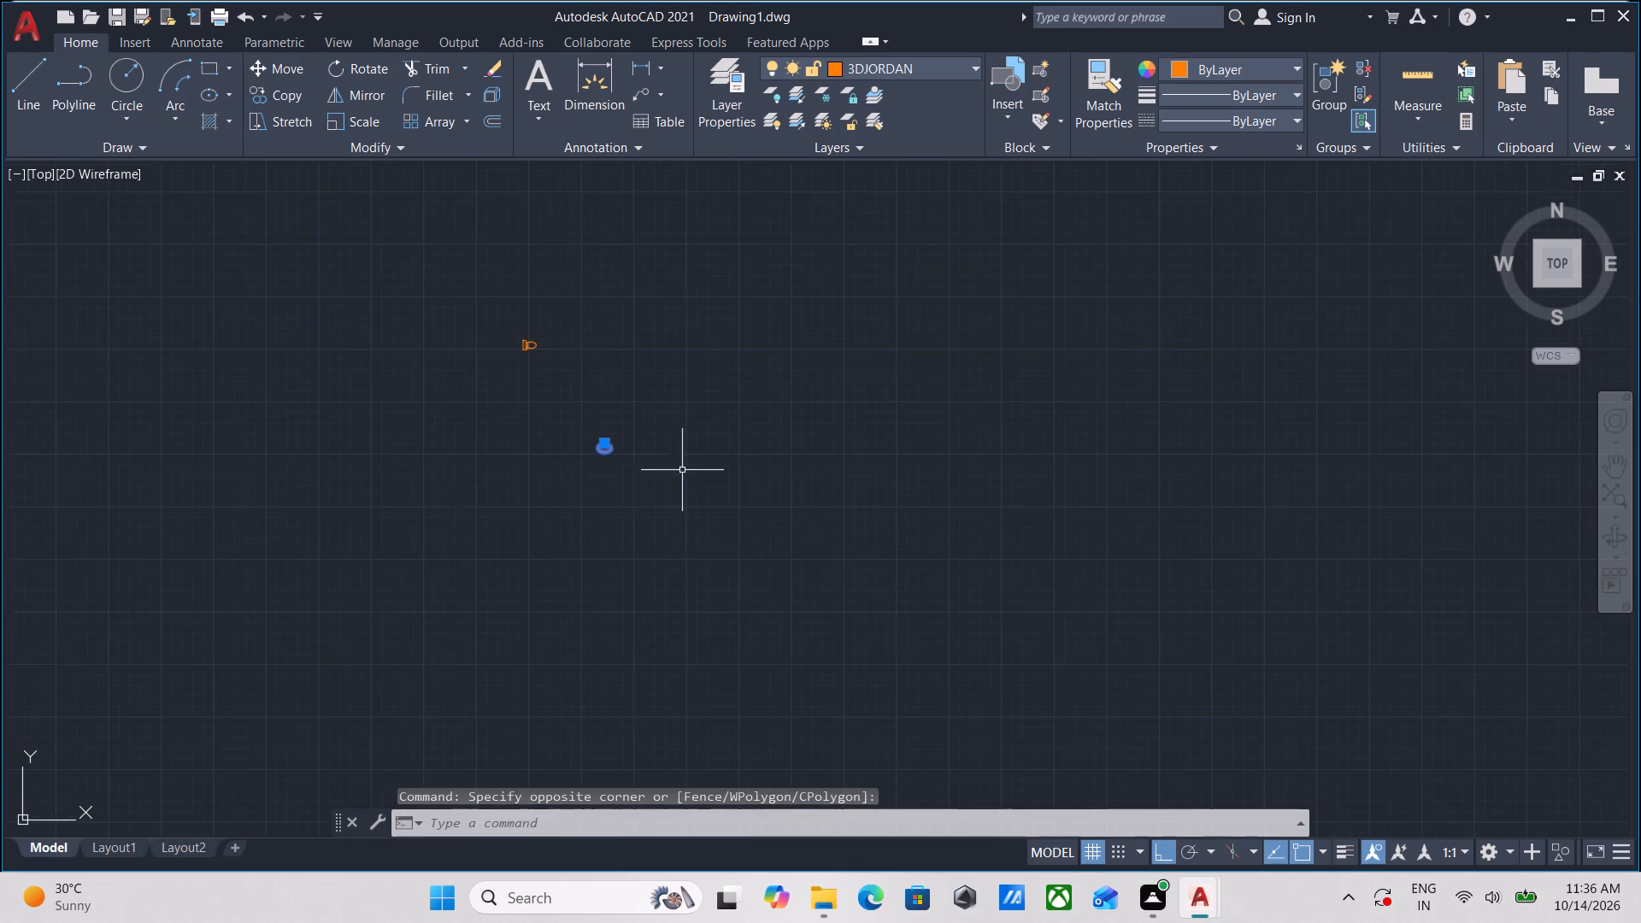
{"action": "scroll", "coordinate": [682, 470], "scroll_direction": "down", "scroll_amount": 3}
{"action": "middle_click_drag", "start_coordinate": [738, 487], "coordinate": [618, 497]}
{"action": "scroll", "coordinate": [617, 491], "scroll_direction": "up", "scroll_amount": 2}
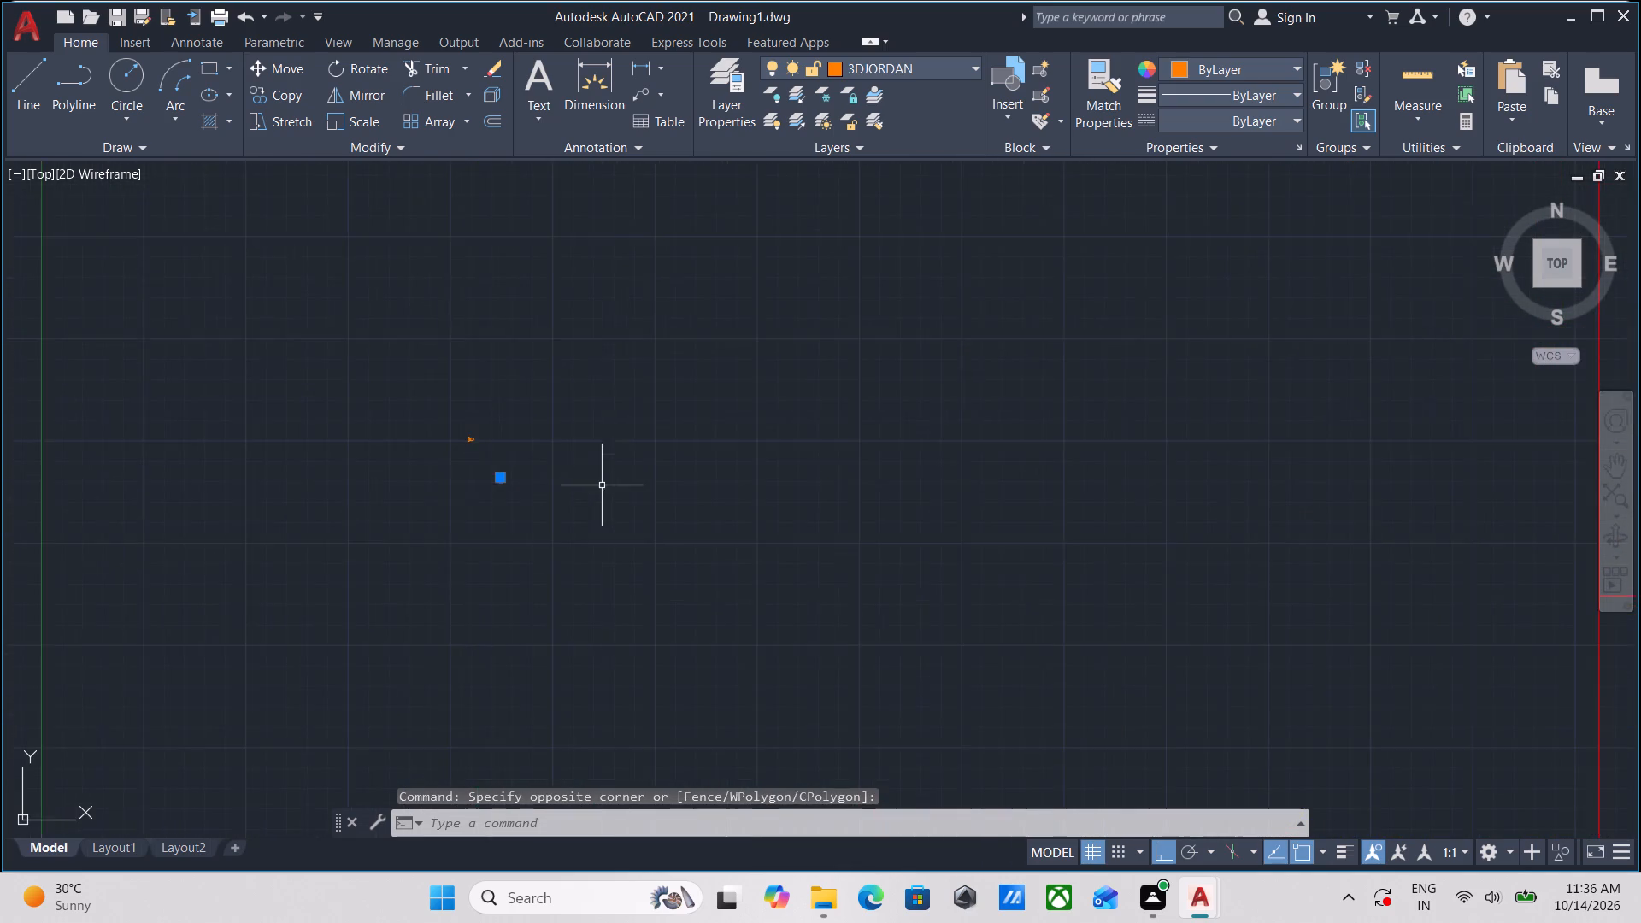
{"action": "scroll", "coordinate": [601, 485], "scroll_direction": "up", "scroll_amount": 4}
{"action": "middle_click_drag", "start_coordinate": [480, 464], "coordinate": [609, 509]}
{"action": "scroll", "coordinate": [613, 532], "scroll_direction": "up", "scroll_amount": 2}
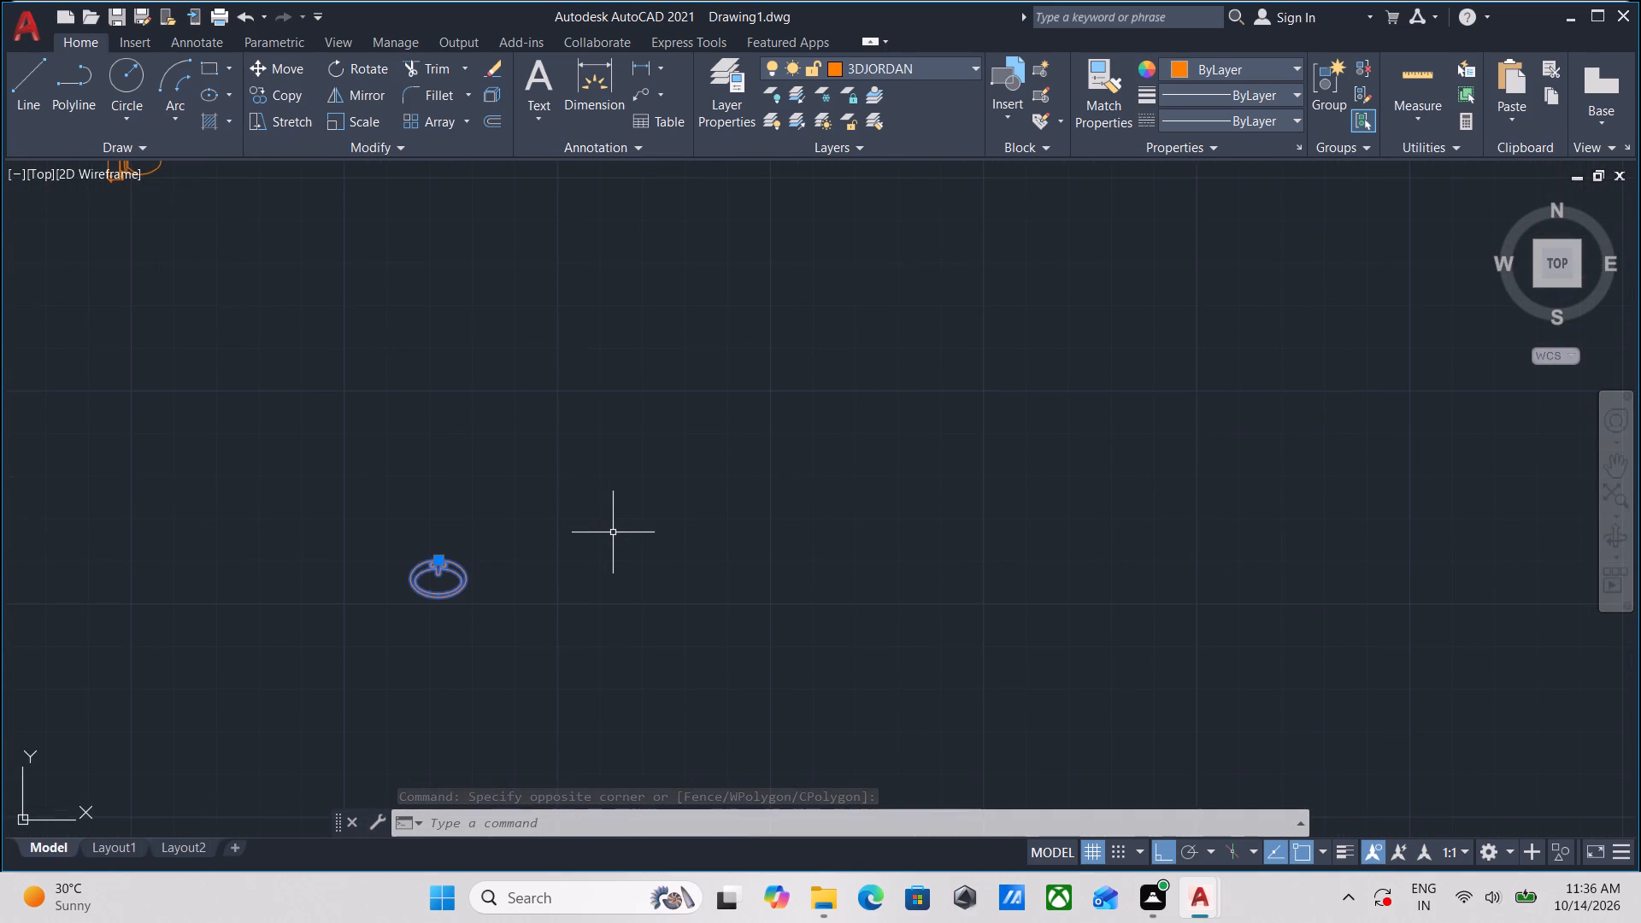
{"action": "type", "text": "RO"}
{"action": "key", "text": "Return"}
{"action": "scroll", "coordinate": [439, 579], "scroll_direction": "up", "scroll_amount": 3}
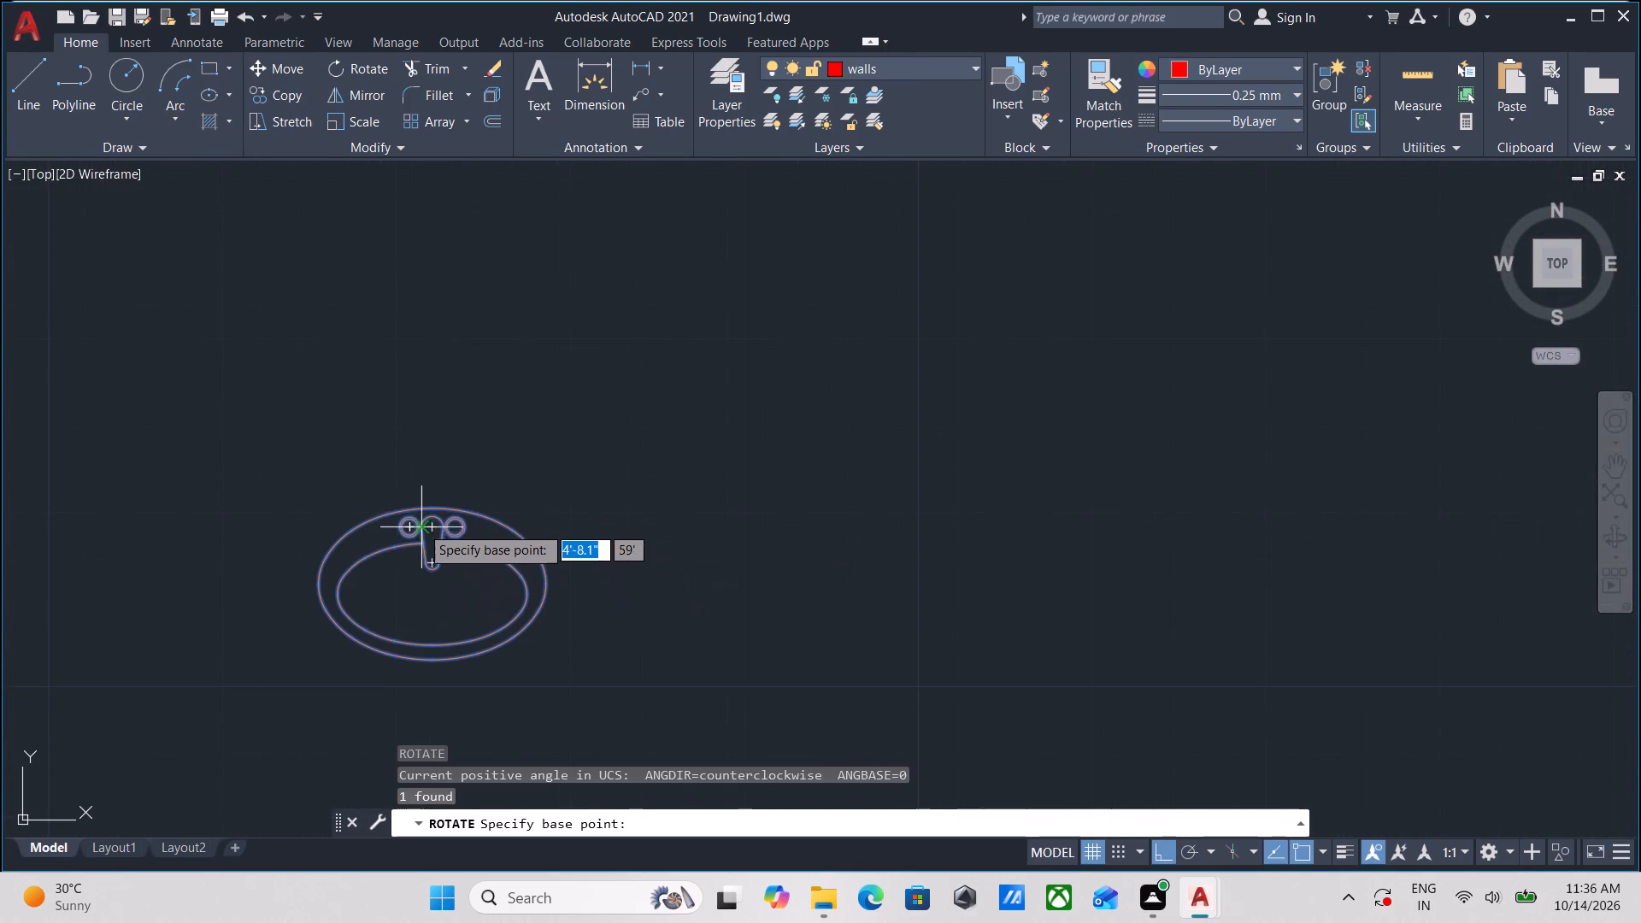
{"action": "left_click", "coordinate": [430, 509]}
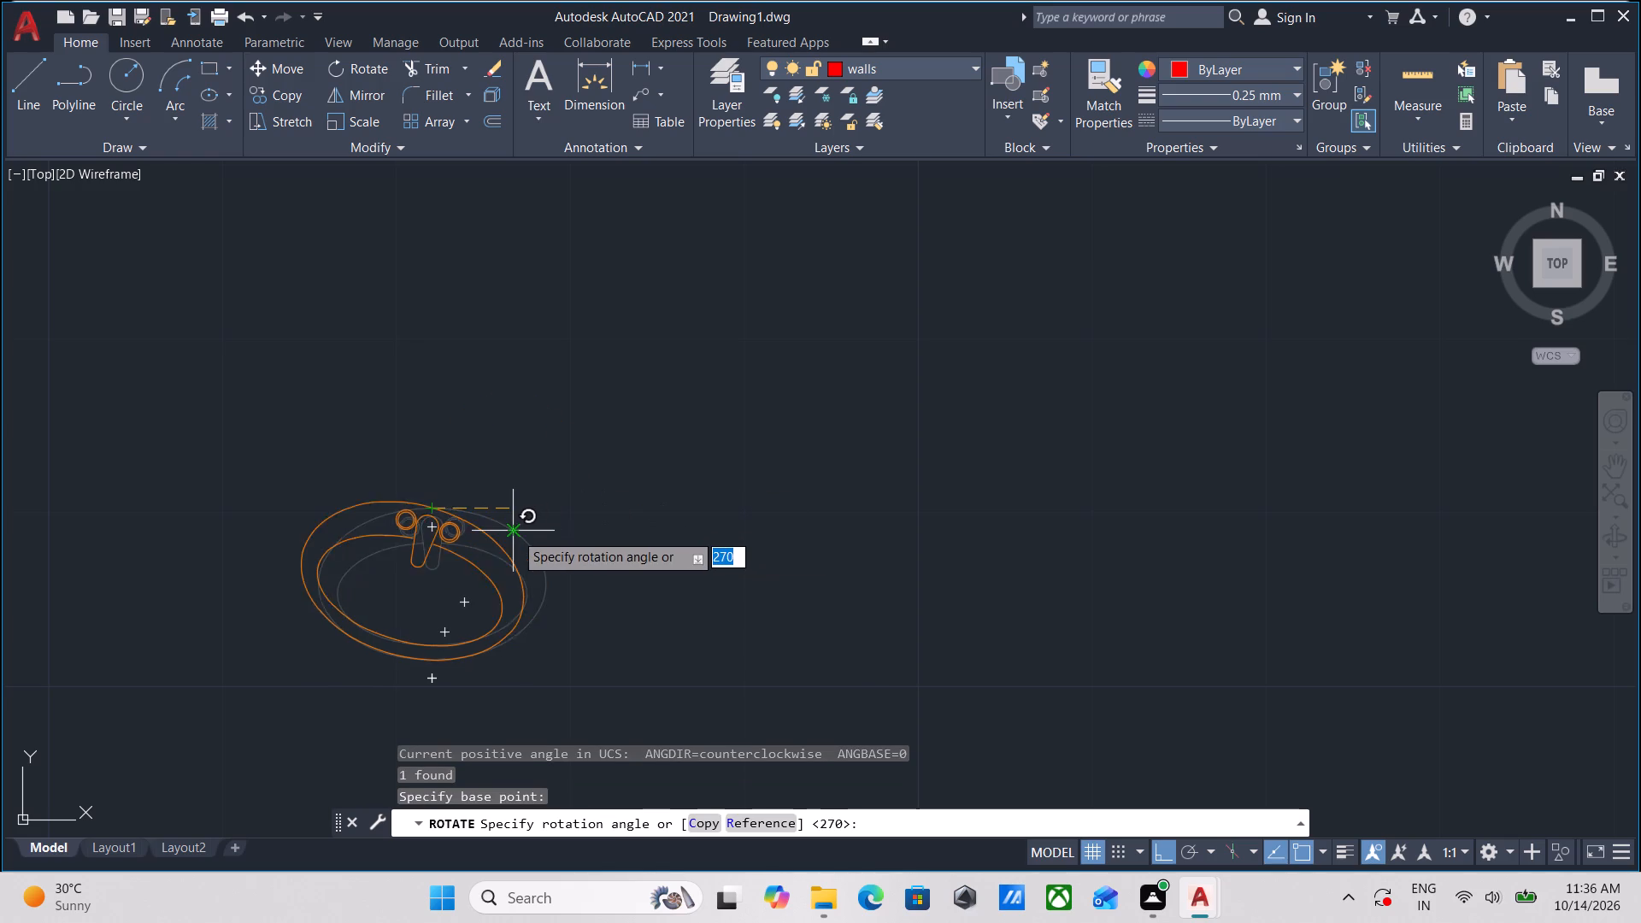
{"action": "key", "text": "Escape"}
Copy the small oval washbasin by its back edge's midpoint, with Ortho off, to the upper wall of the upper apartment's left bathroom.
{"action": "left_click_drag", "start_coordinate": [557, 637], "coordinate": [538, 632]}
{"action": "left_click", "coordinate": [453, 564]}
{"action": "type", "text": "CO"}
{"action": "key", "text": "Return"}
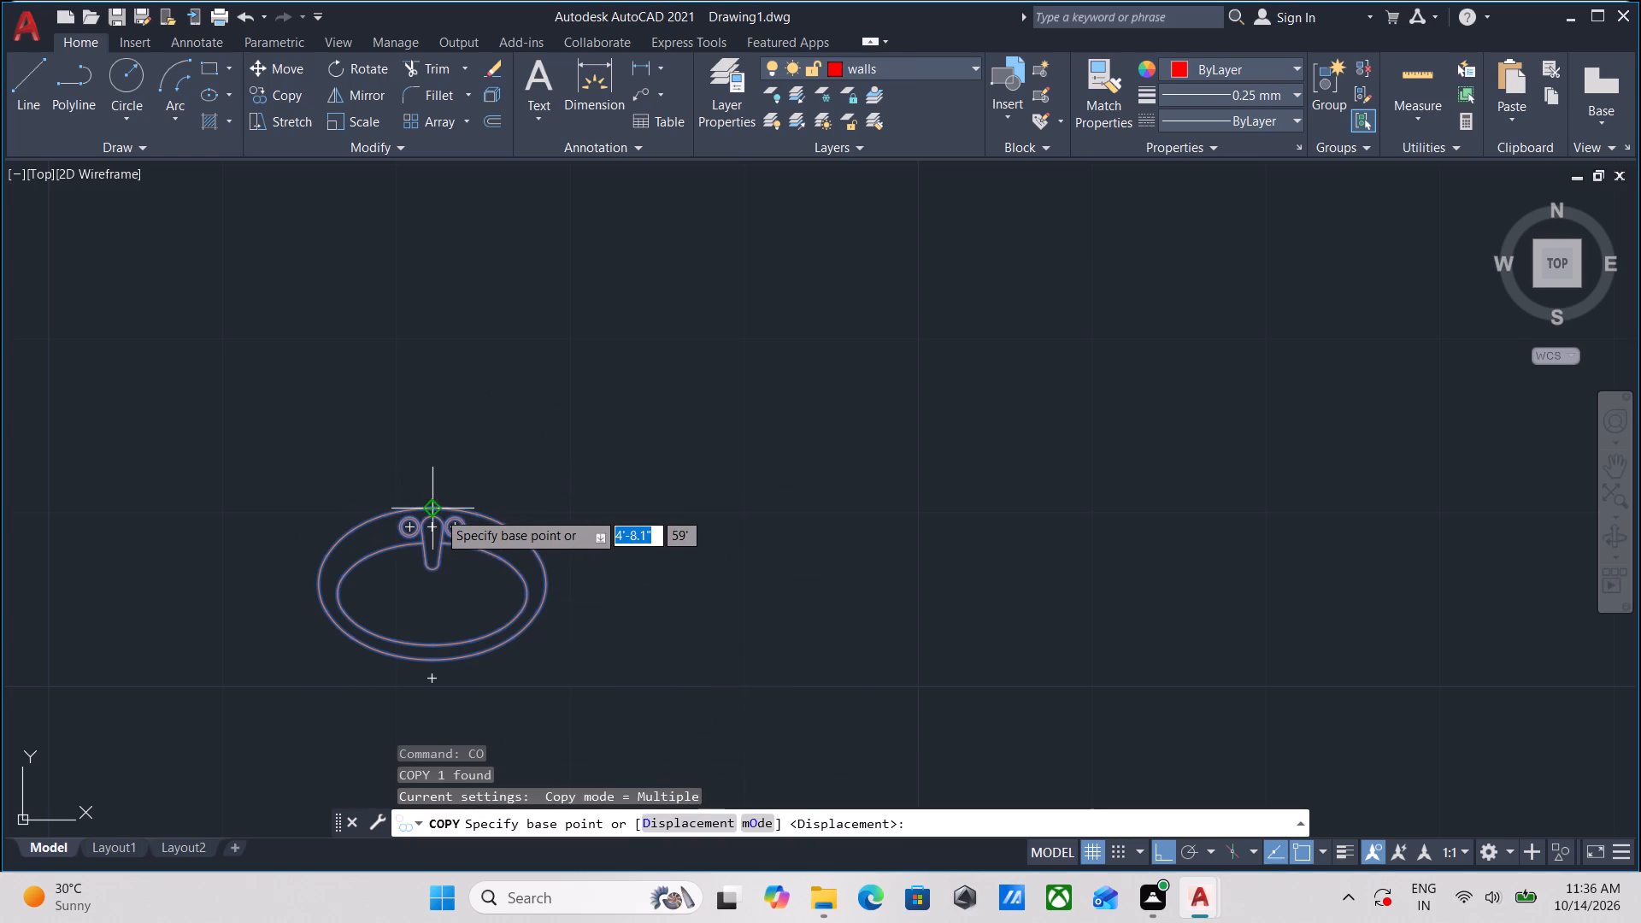
{"action": "left_click", "coordinate": [430, 509]}
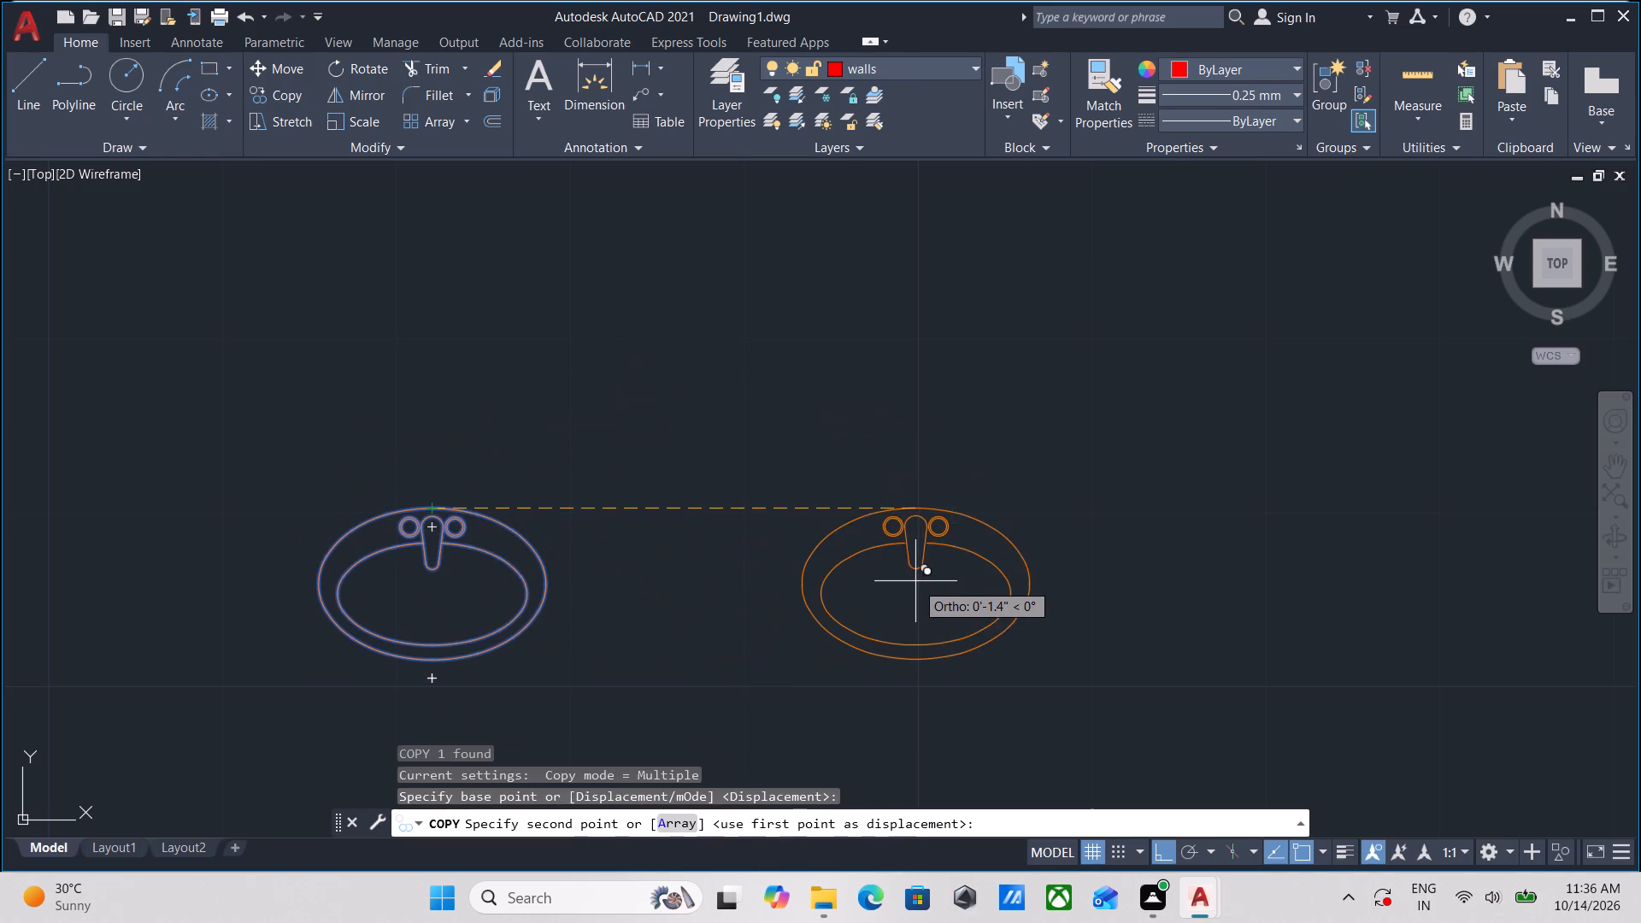
{"action": "scroll", "coordinate": [915, 578], "scroll_direction": "down", "scroll_amount": 1}
{"action": "middle_click_drag", "start_coordinate": [830, 565], "coordinate": [627, 556]}
{"action": "key", "text": "F8"}
{"action": "scroll", "coordinate": [985, 604], "scroll_direction": "down", "scroll_amount": 3}
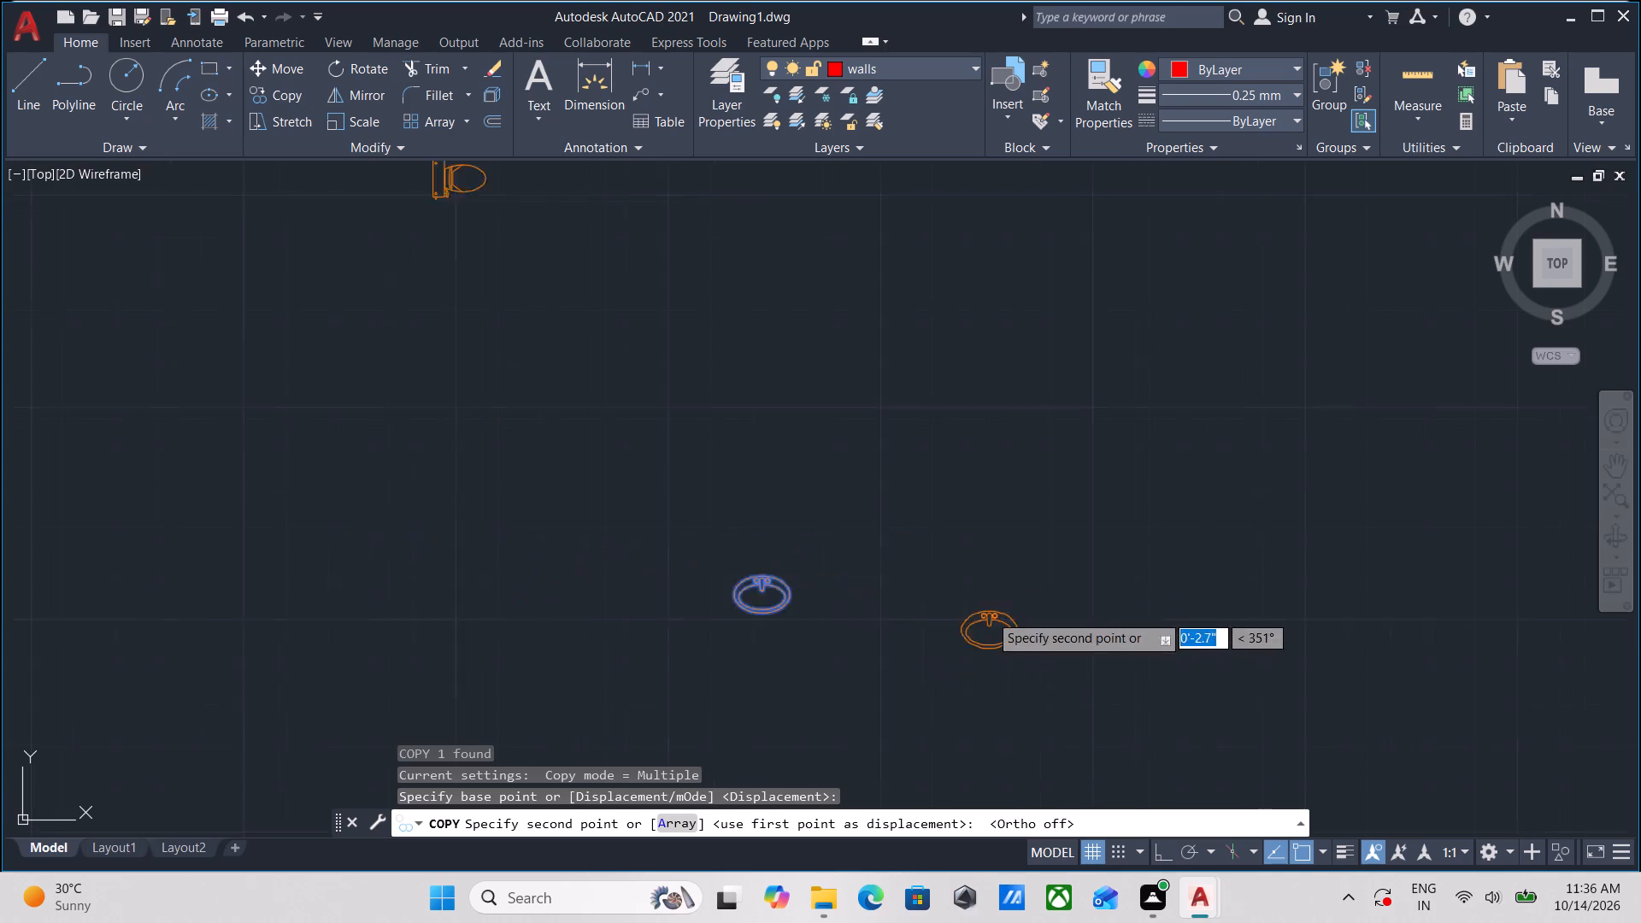
{"action": "middle_click_drag", "start_coordinate": [989, 614], "coordinate": [345, 362]}
{"action": "scroll", "coordinate": [451, 371], "scroll_direction": "down", "scroll_amount": 3}
{"action": "scroll", "coordinate": [765, 463], "scroll_direction": "down", "scroll_amount": 3}
{"action": "middle_click_drag", "start_coordinate": [792, 466], "coordinate": [429, 442]}
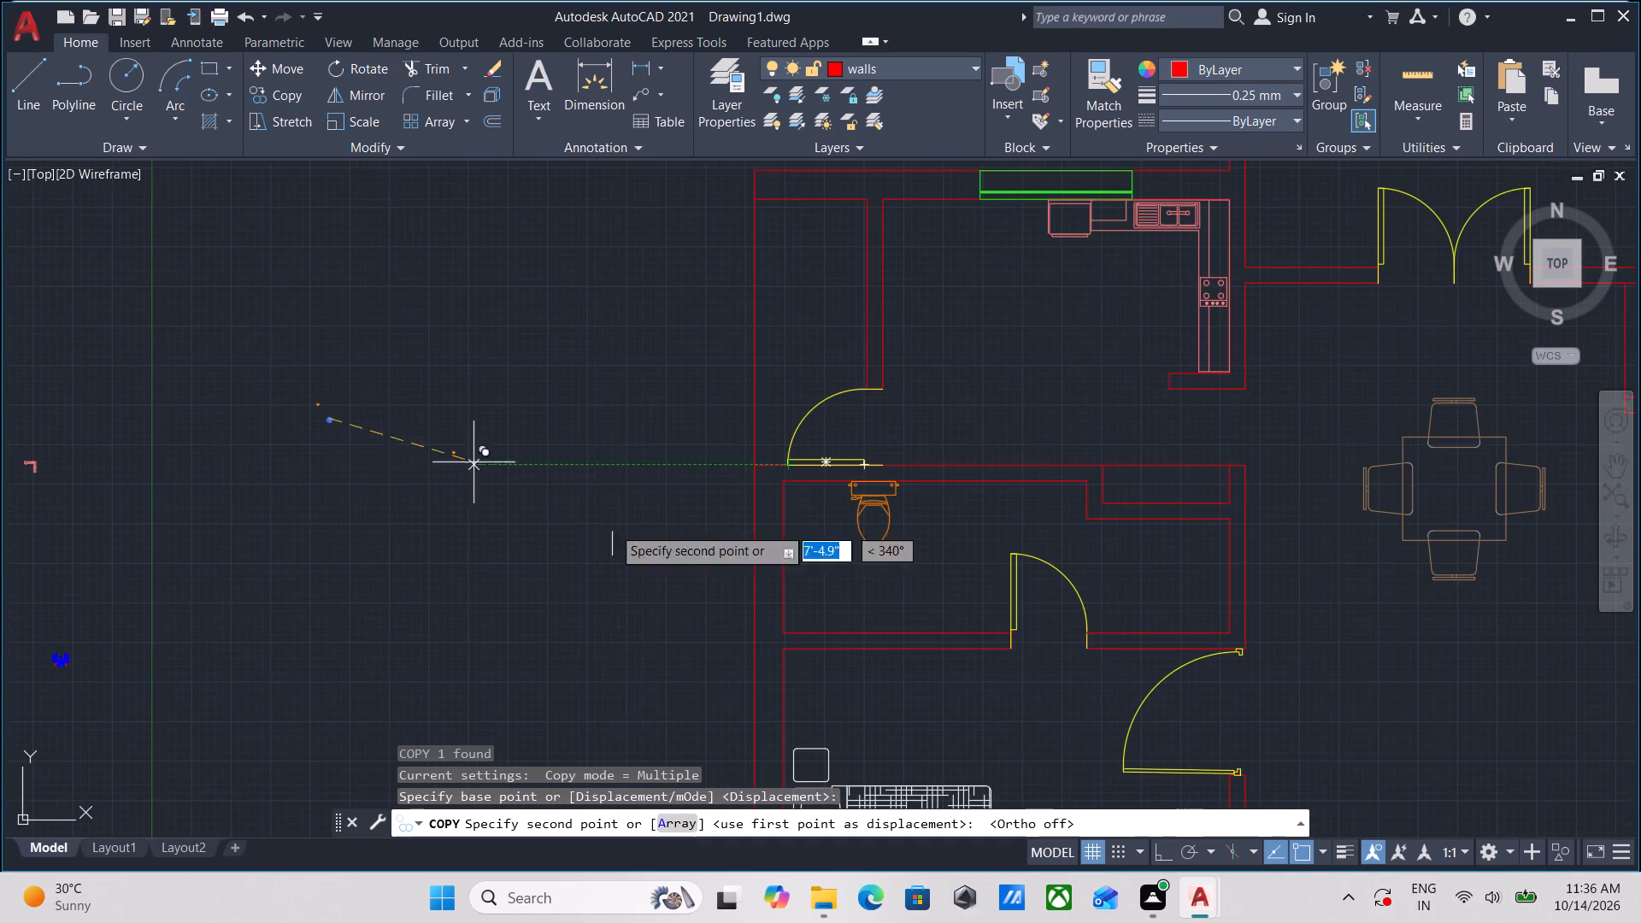
{"action": "scroll", "coordinate": [847, 585], "scroll_direction": "up", "scroll_amount": 3}
{"action": "middle_click_drag", "start_coordinate": [970, 557], "coordinate": [461, 649]}
{"action": "scroll", "coordinate": [720, 532], "scroll_direction": "down", "scroll_amount": 1}
{"action": "middle_click_drag", "start_coordinate": [720, 532], "coordinate": [438, 576]}
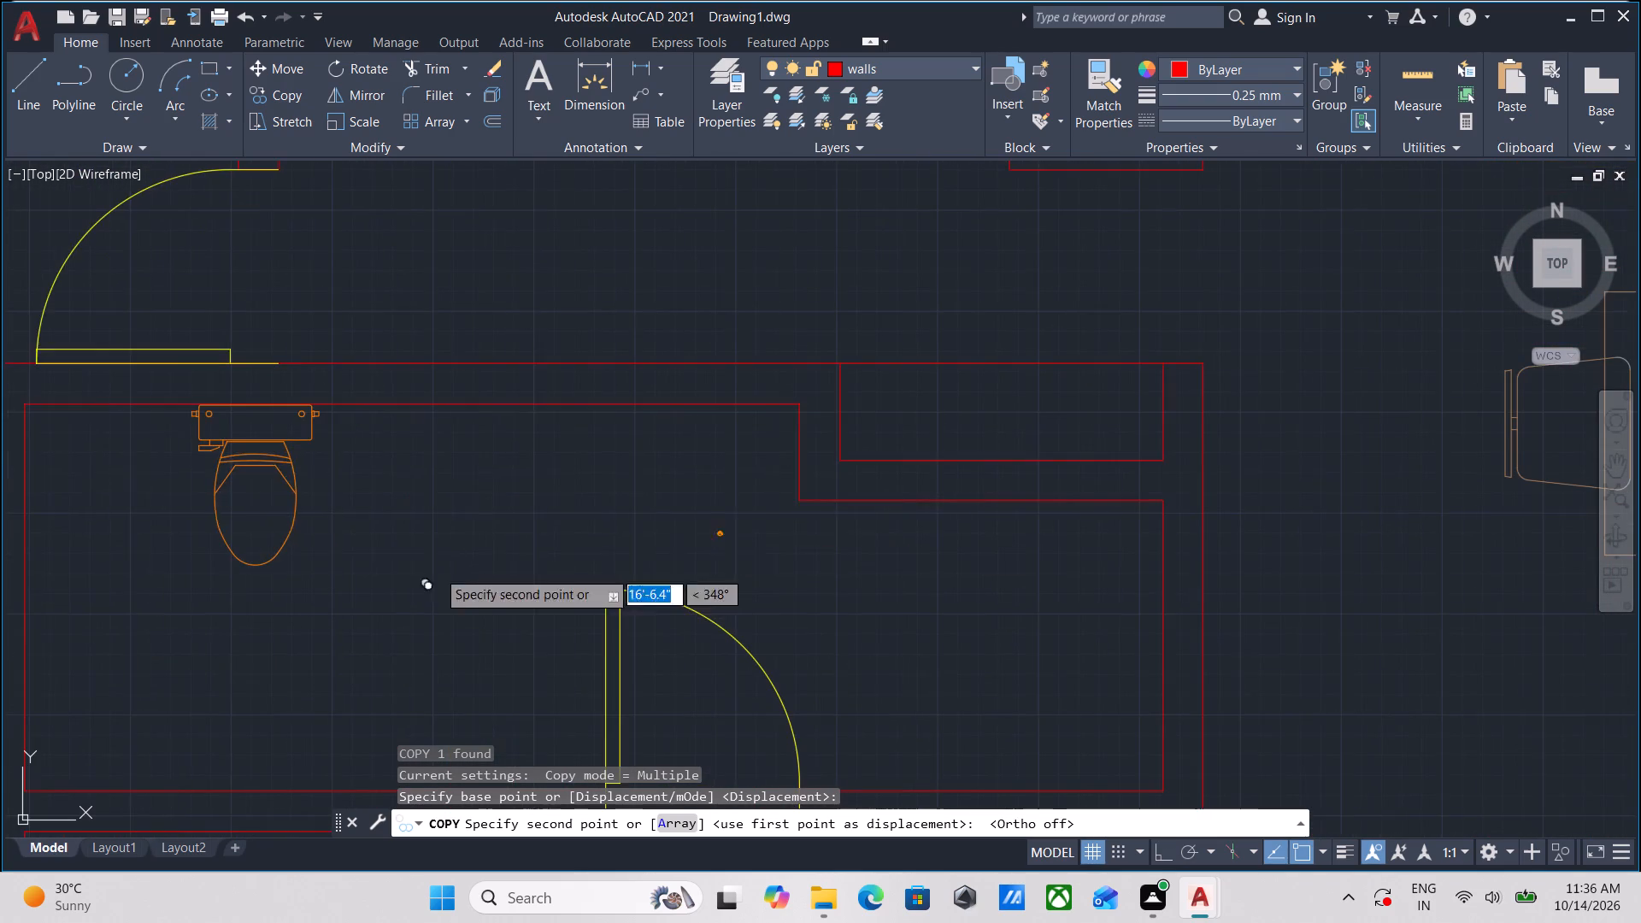
{"action": "scroll", "coordinate": [670, 435], "scroll_direction": "up", "scroll_amount": 2}
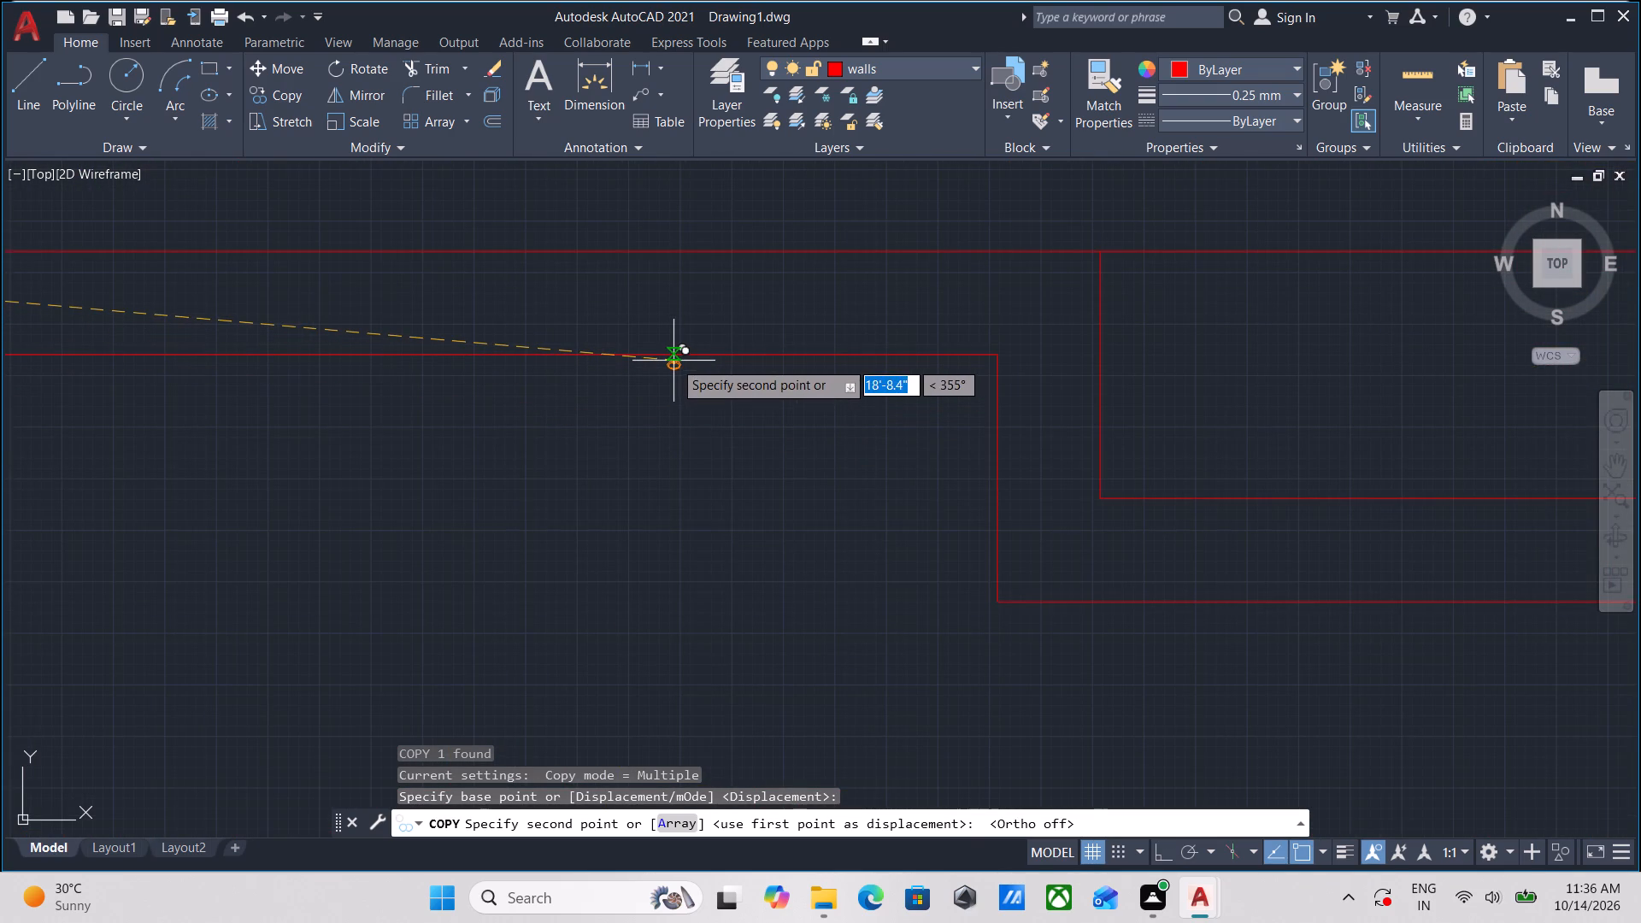
{"action": "left_click", "coordinate": [673, 361]}
{"action": "scroll", "coordinate": [785, 397], "scroll_direction": "up", "scroll_amount": 2}
{"action": "key", "text": "Escape"}
Scale up the copied washbasin from its left edge by a picked factor of about 8.4.
{"action": "middle_click_drag", "start_coordinate": [468, 353], "coordinate": [467, 415]}
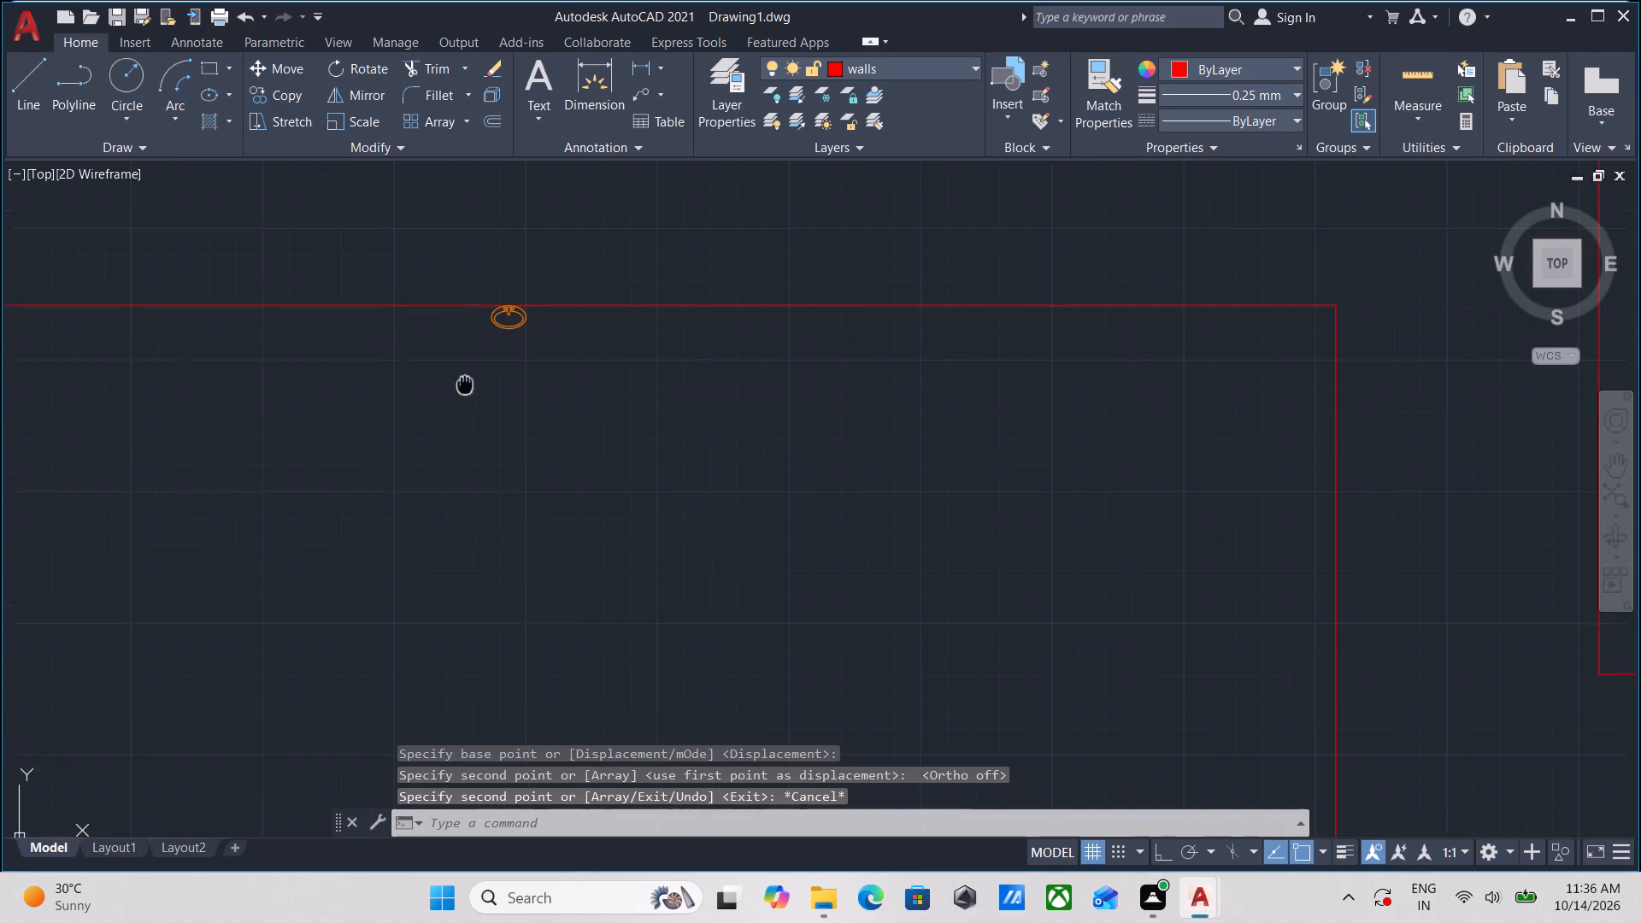
{"action": "middle_click_drag", "start_coordinate": [467, 415], "coordinate": [518, 579]}
{"action": "scroll", "coordinate": [602, 474], "scroll_direction": "up", "scroll_amount": 3}
{"action": "middle_click_drag", "start_coordinate": [575, 626], "coordinate": [735, 518]}
{"action": "left_click", "coordinate": [712, 620]}
{"action": "left_click", "coordinate": [541, 553]}
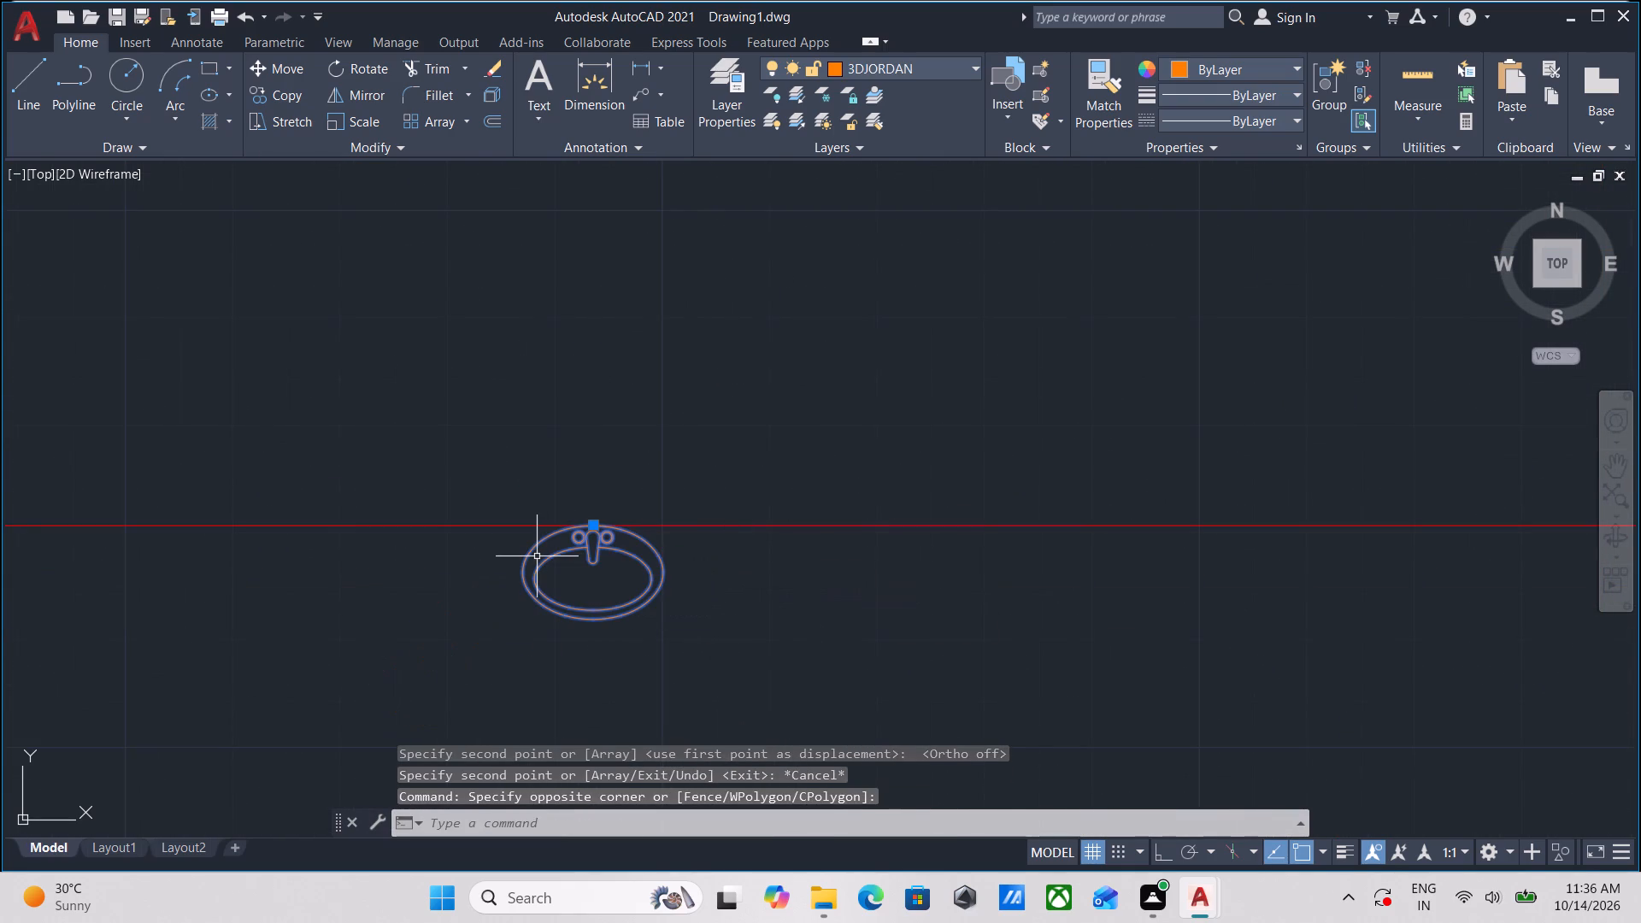
{"action": "type", "text": "SCA"}
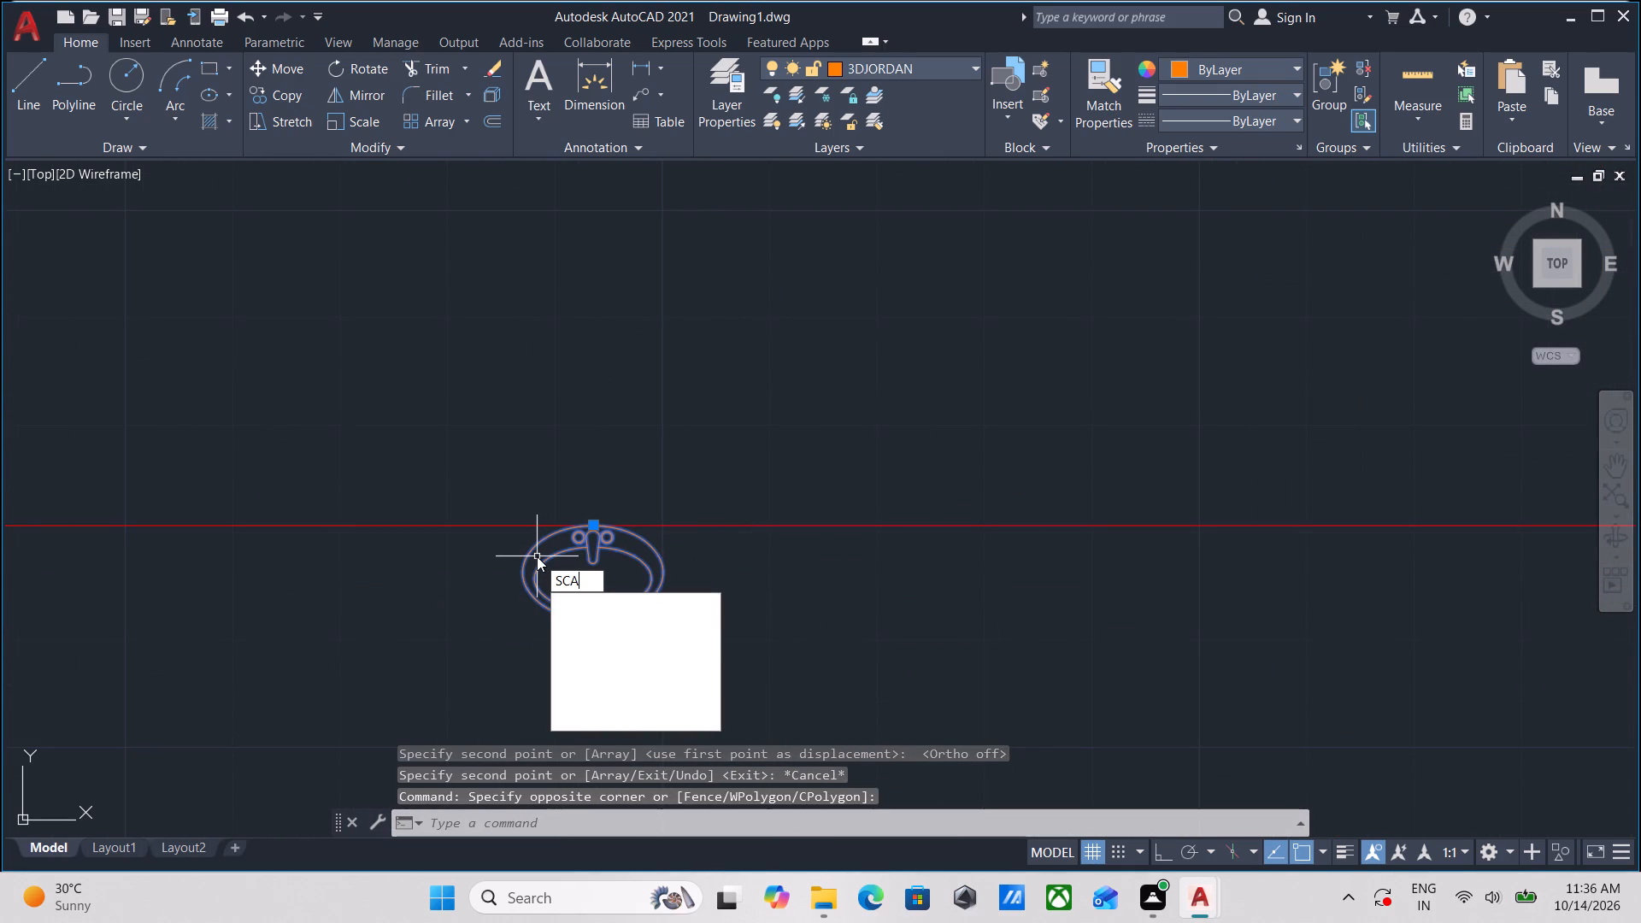
{"action": "key", "text": "Return"}
{"action": "scroll", "coordinate": [537, 556], "scroll_direction": "up", "scroll_amount": 2}
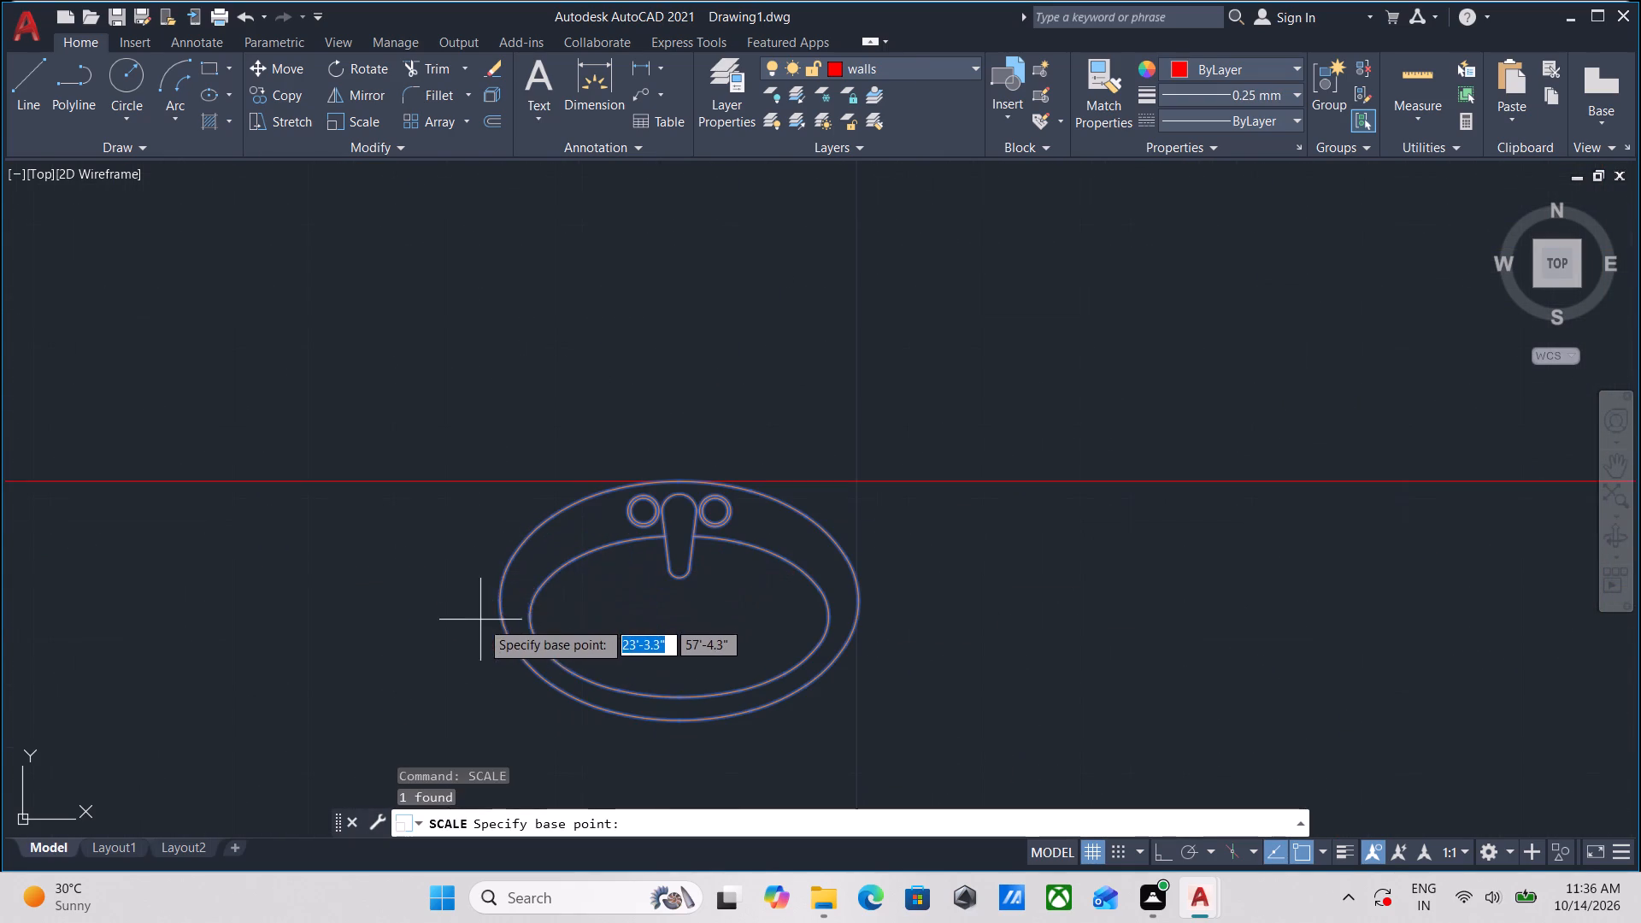
{"action": "left_click", "coordinate": [504, 599]}
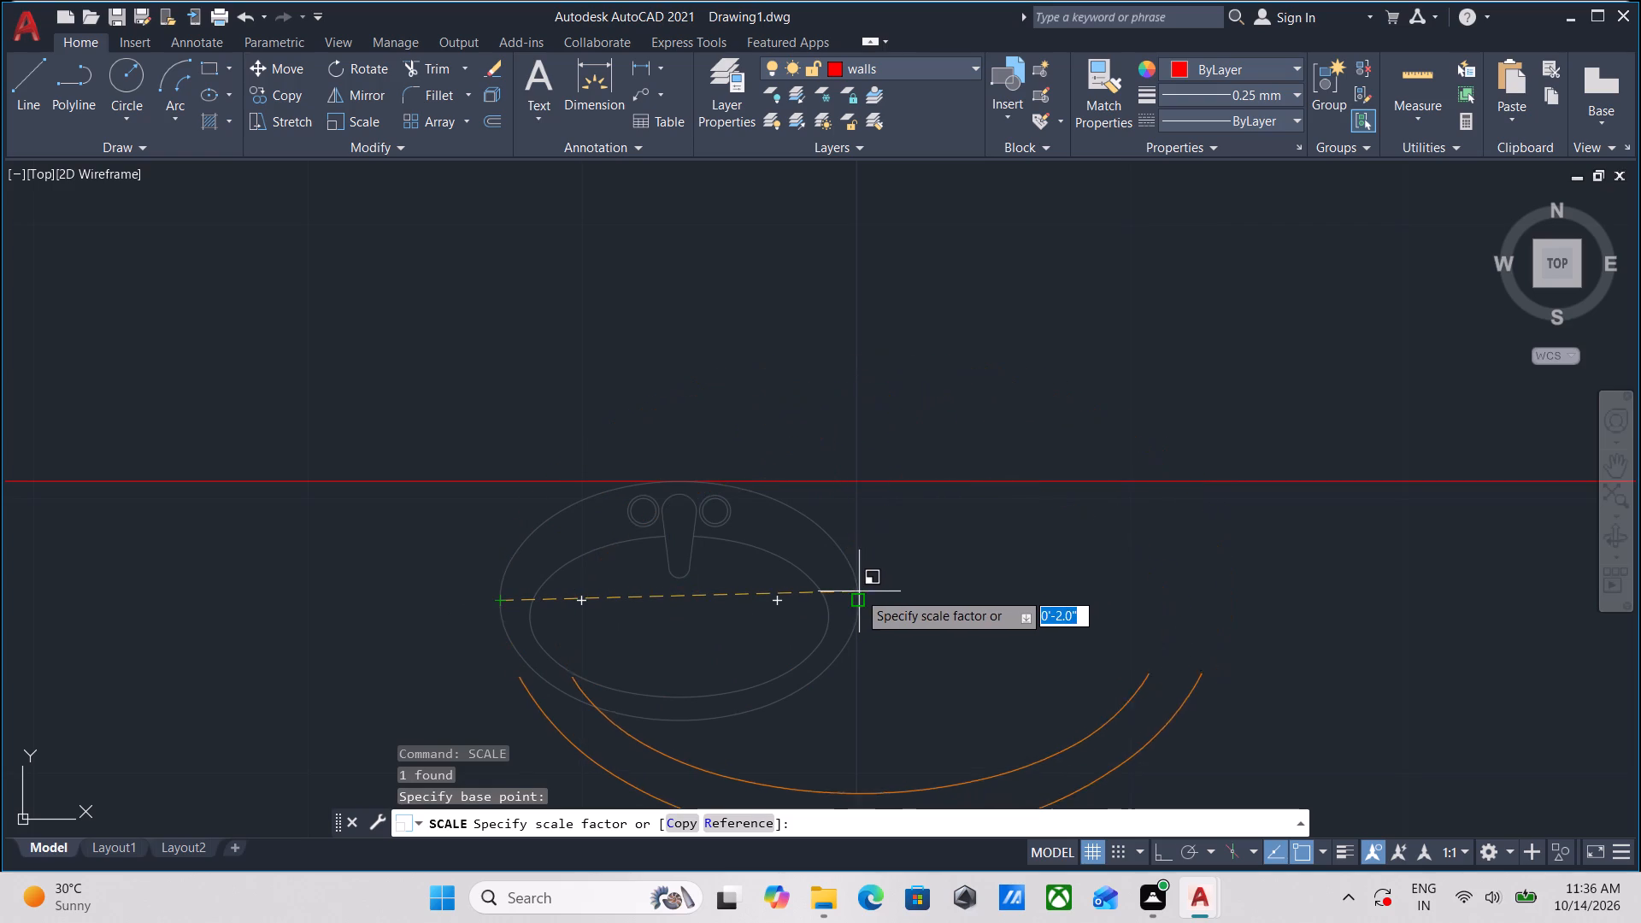
{"action": "middle_click_drag", "start_coordinate": [879, 595], "coordinate": [618, 595]}
{"action": "scroll", "coordinate": [1018, 620], "scroll_direction": "down", "scroll_amount": 3}
{"action": "middle_click_drag", "start_coordinate": [1019, 620], "coordinate": [448, 539]}
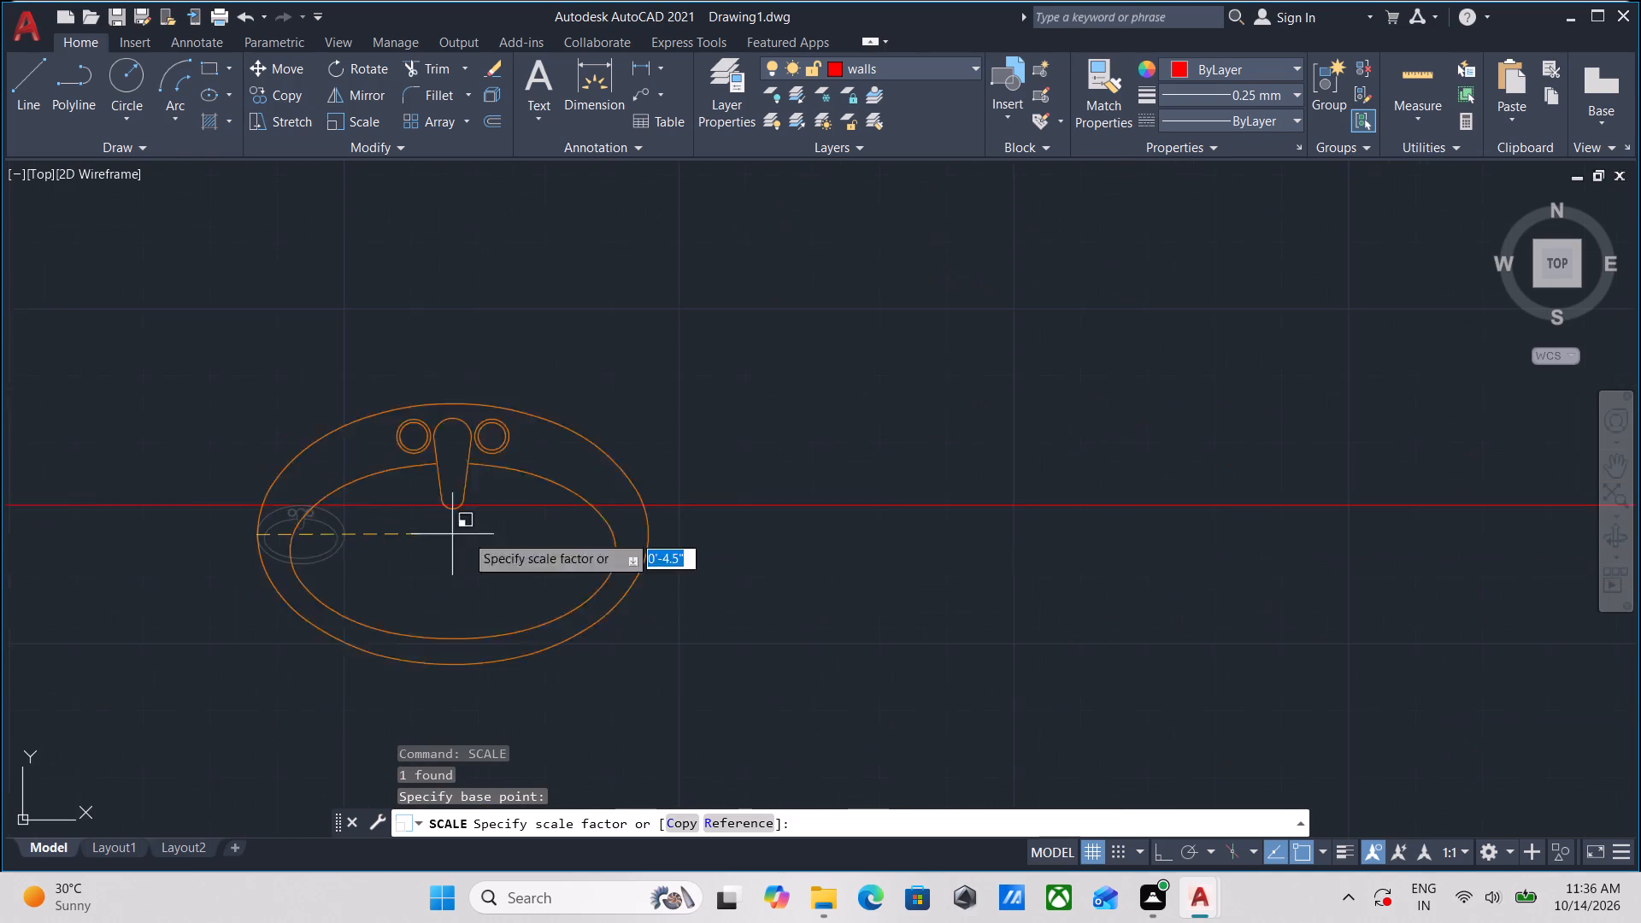
{"action": "scroll", "coordinate": [743, 566], "scroll_direction": "down", "scroll_amount": 2}
{"action": "middle_click_drag", "start_coordinate": [743, 566], "coordinate": [427, 549]}
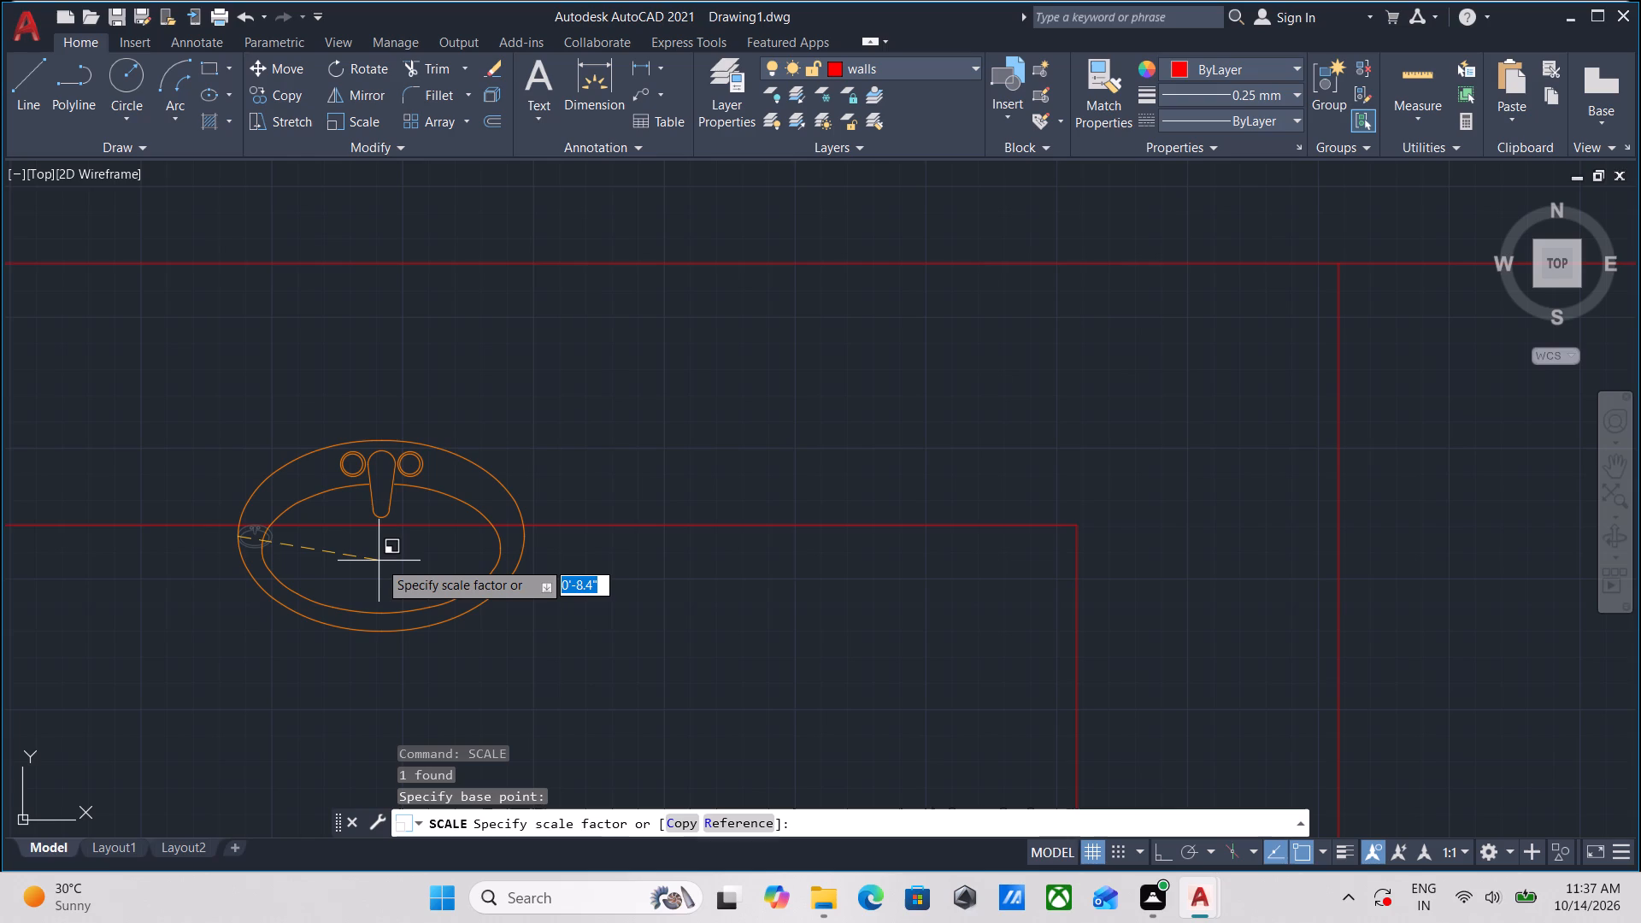
{"action": "left_click", "coordinate": [379, 561]}
Move the scaled washbasin by its back edge's midpoint down onto the inner line of the bathroom's upper wall.
{"action": "scroll", "coordinate": [437, 561], "scroll_direction": "down", "scroll_amount": 2}
{"action": "middle_click_drag", "start_coordinate": [438, 561], "coordinate": [577, 529]}
{"action": "left_click_drag", "start_coordinate": [611, 608], "coordinate": [589, 595]}
{"action": "left_click", "coordinate": [530, 553]}
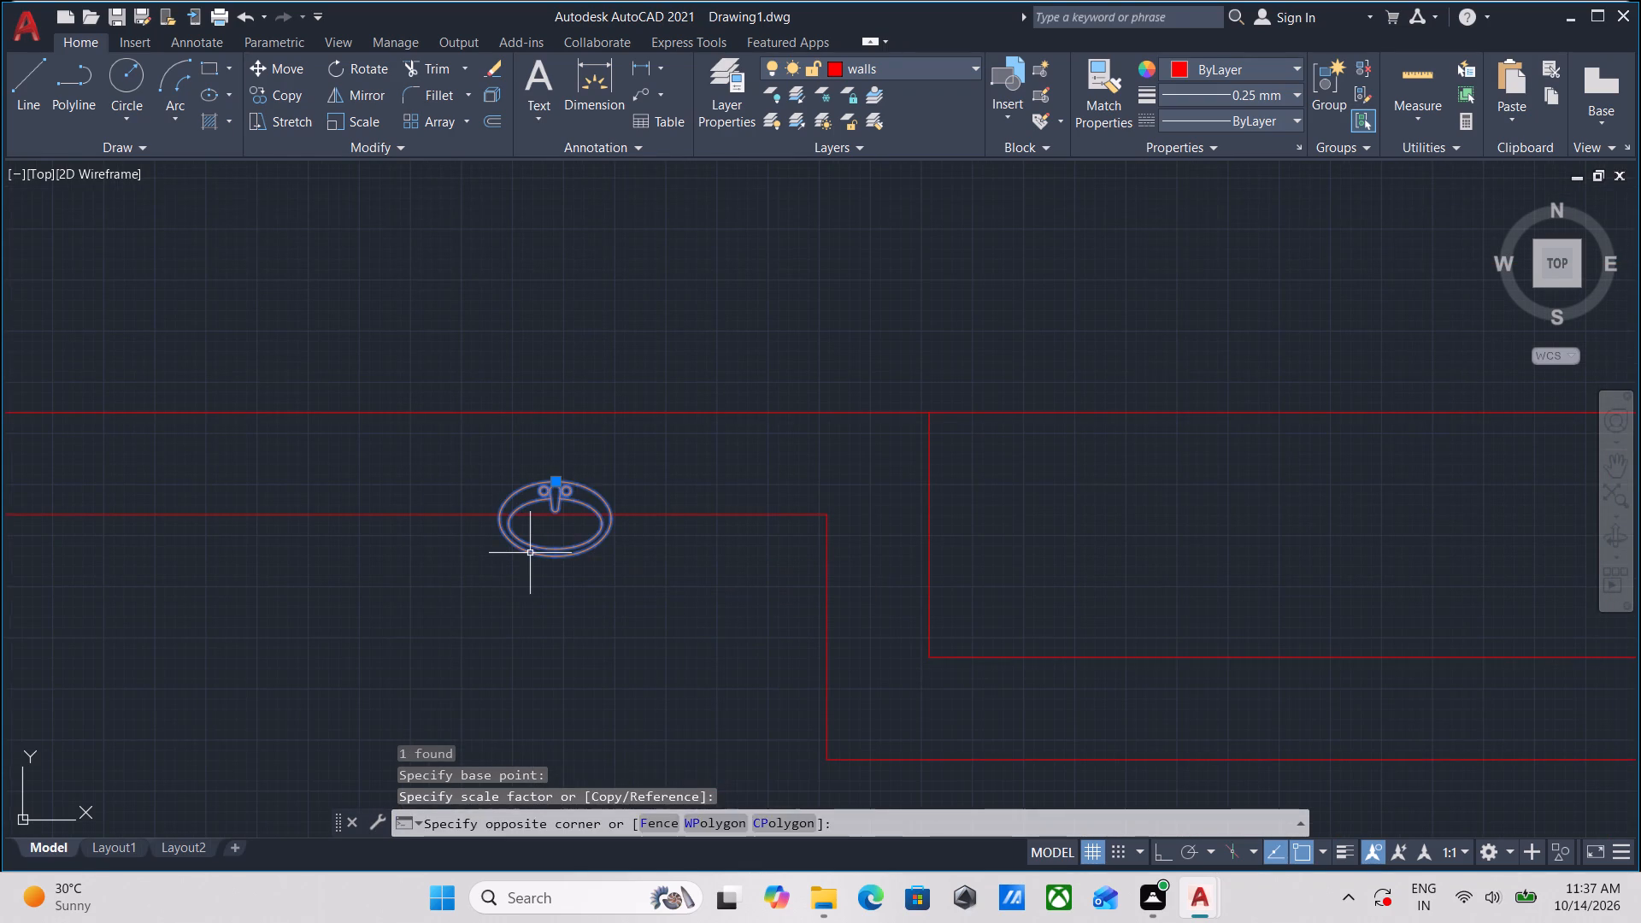
{"action": "key", "text": "m"}
{"action": "key", "text": "Return"}
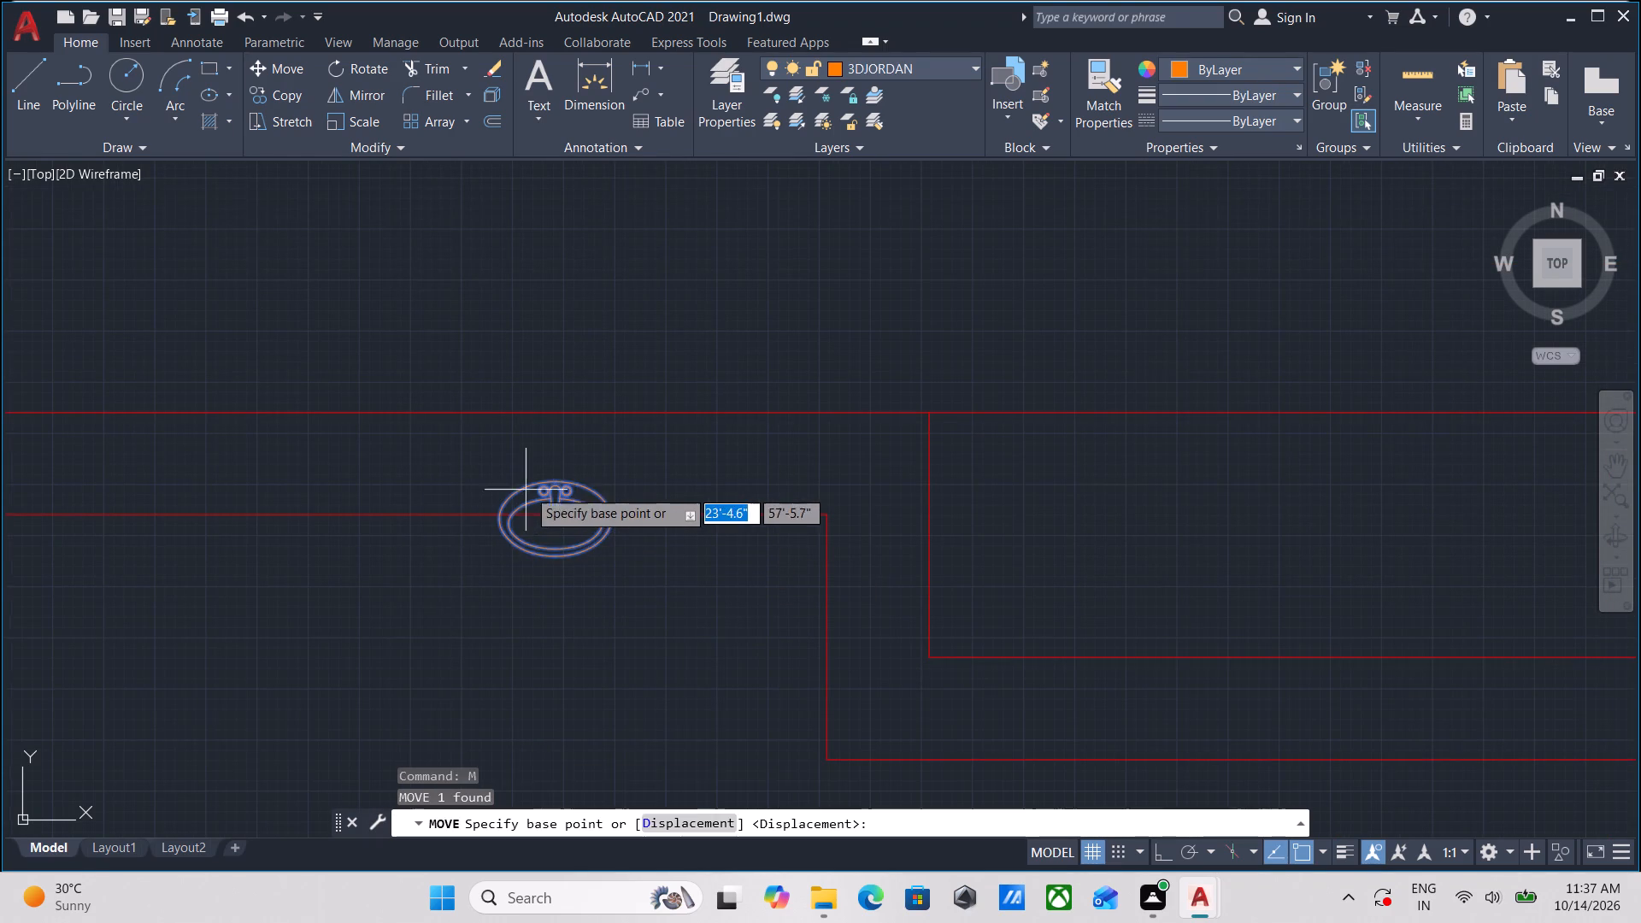
{"action": "scroll", "coordinate": [562, 467], "scroll_direction": "up", "scroll_amount": 2}
{"action": "left_click", "coordinate": [540, 505]}
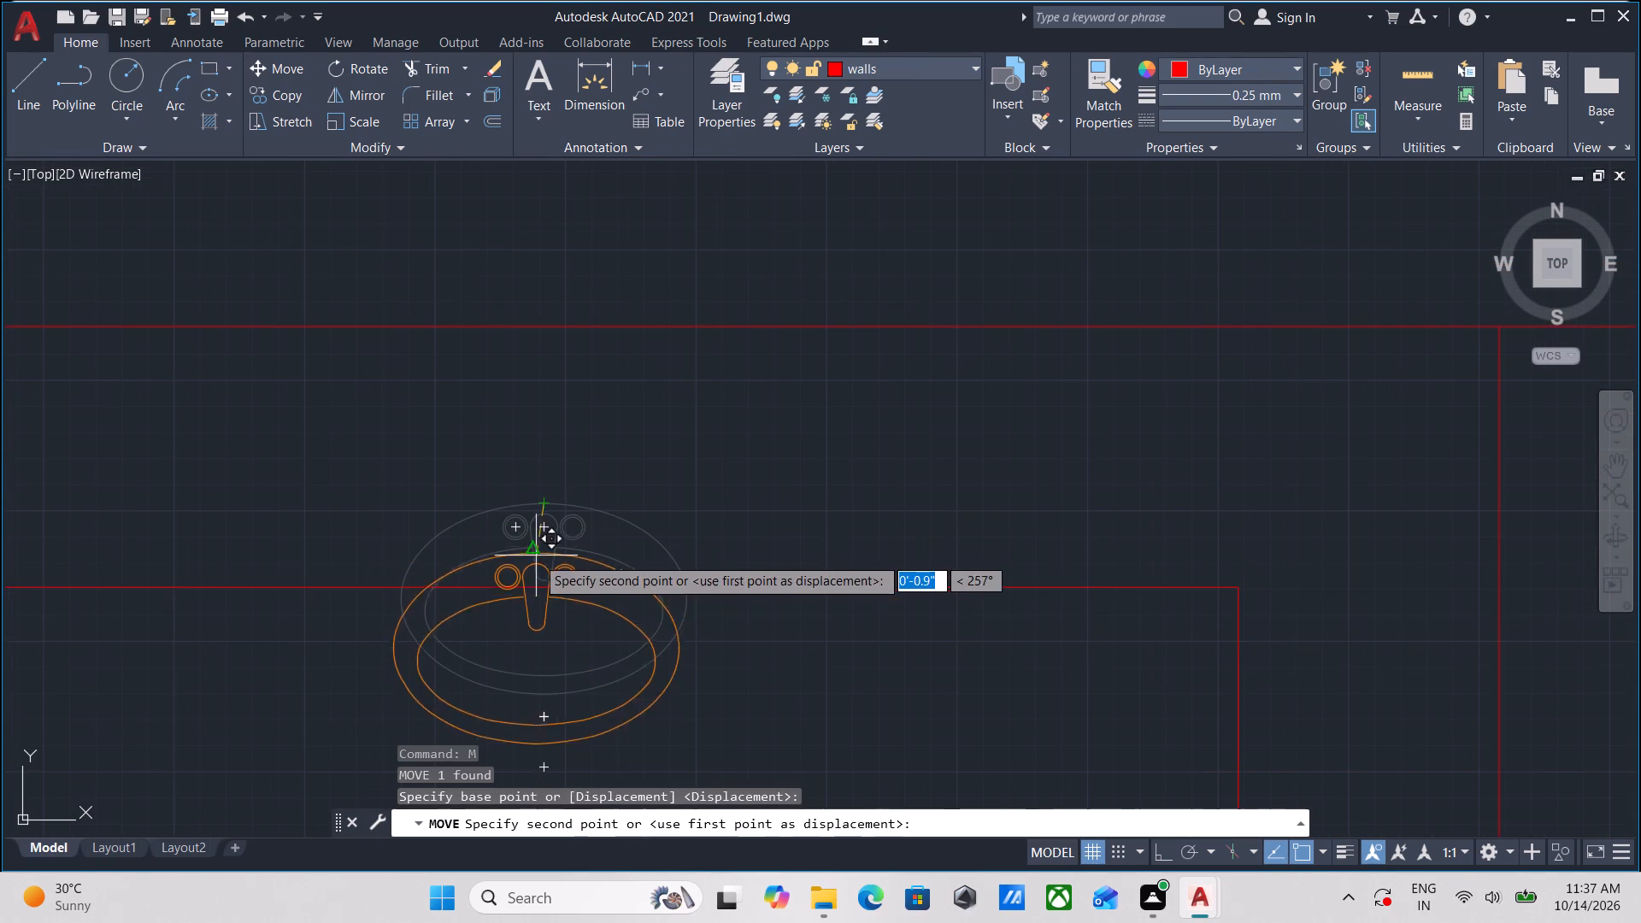
{"action": "left_click", "coordinate": [536, 593]}
{"action": "scroll", "coordinate": [625, 597], "scroll_direction": "down", "scroll_amount": 3}
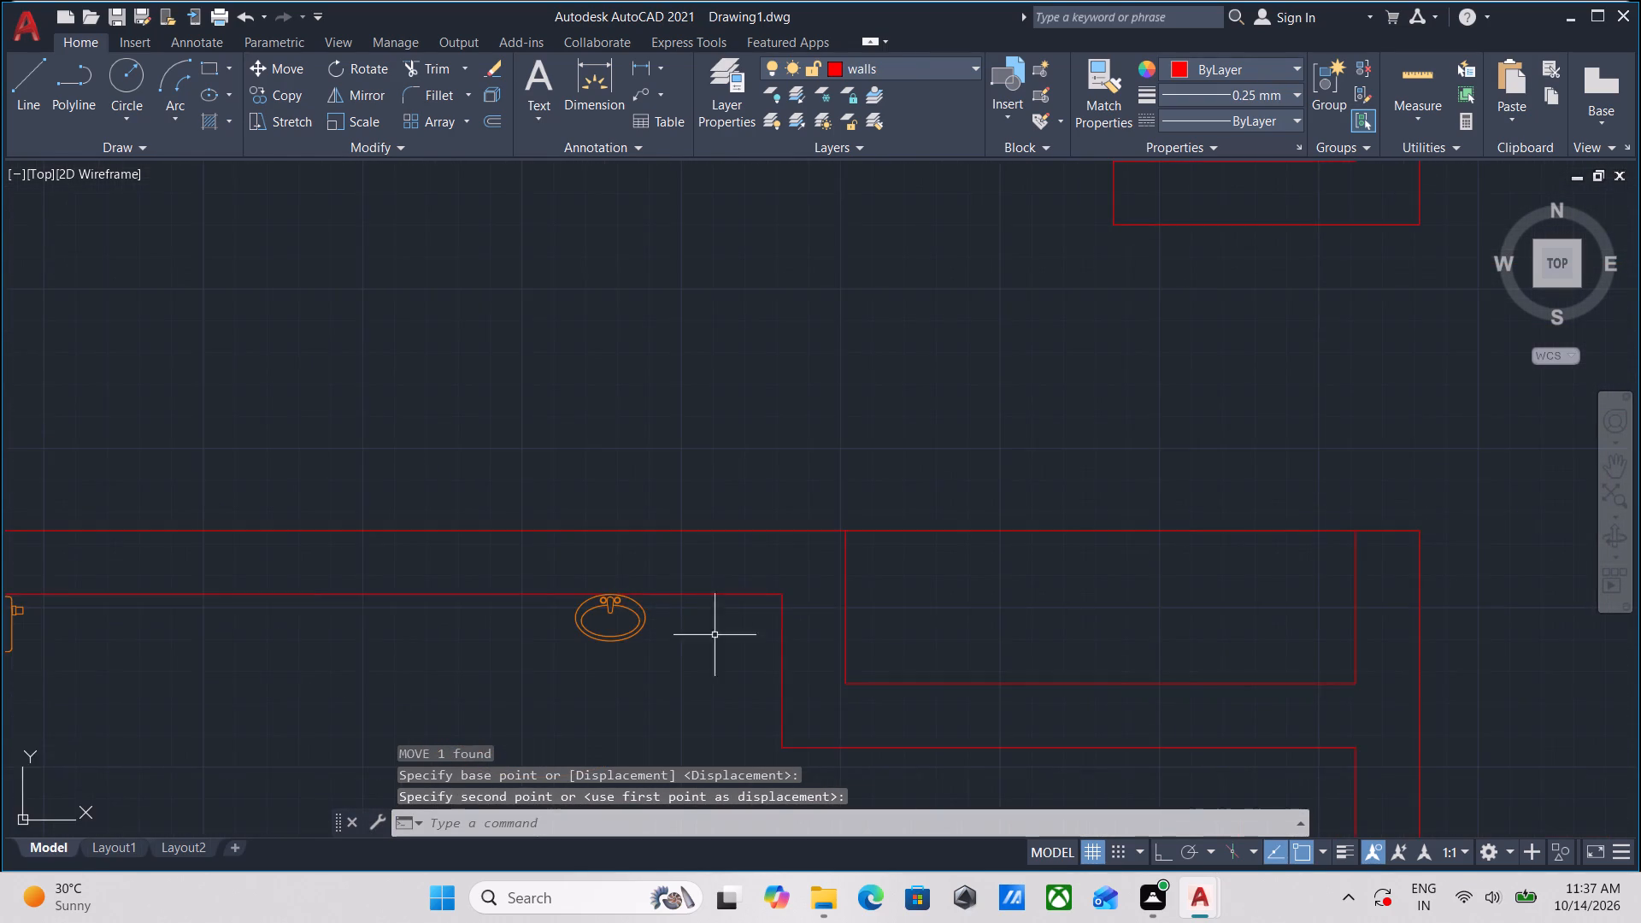
Scale up the washbasin in the upper apartment's left bathroom from its left edge to a little over twice its size.
{"action": "middle_click_drag", "start_coordinate": [715, 637], "coordinate": [810, 541]}
{"action": "scroll", "coordinate": [666, 562], "scroll_direction": "down", "scroll_amount": 1}
{"action": "middle_click_drag", "start_coordinate": [666, 562], "coordinate": [701, 579]}
{"action": "scroll", "coordinate": [755, 567], "scroll_direction": "up", "scroll_amount": 2}
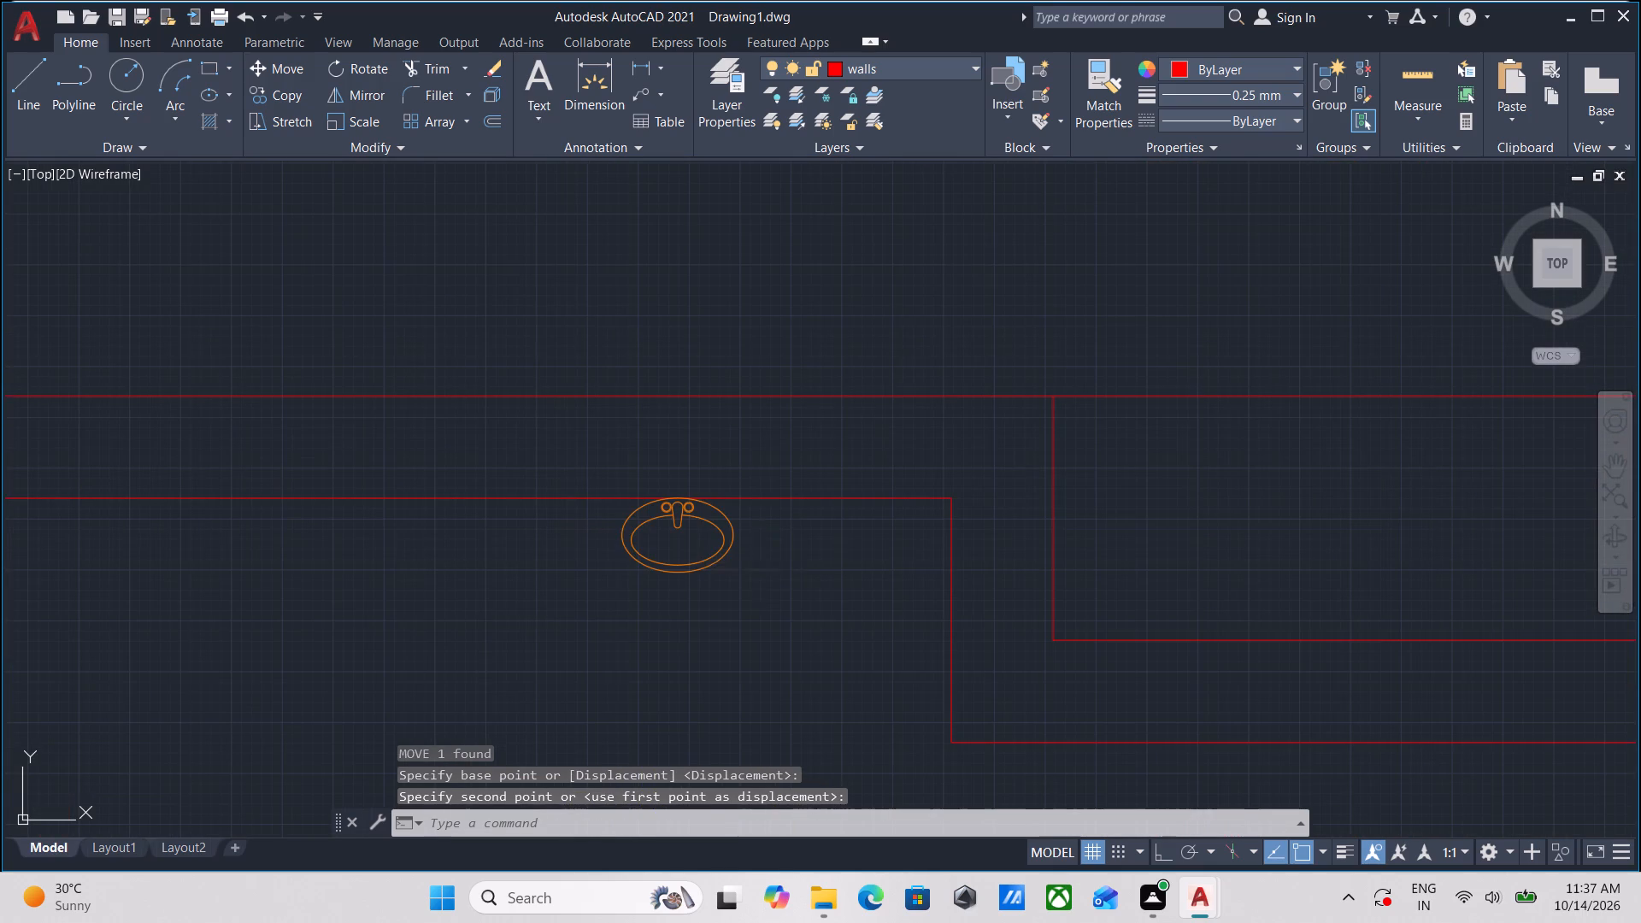
{"action": "left_click", "coordinate": [757, 562]}
{"action": "left_click", "coordinate": [681, 532]}
{"action": "scroll", "coordinate": [679, 531], "scroll_direction": "up", "scroll_amount": 3}
{"action": "middle_click_drag", "start_coordinate": [673, 532], "coordinate": [709, 562]}
{"action": "type", "text": "SCA"}
{"action": "key", "text": "Return"}
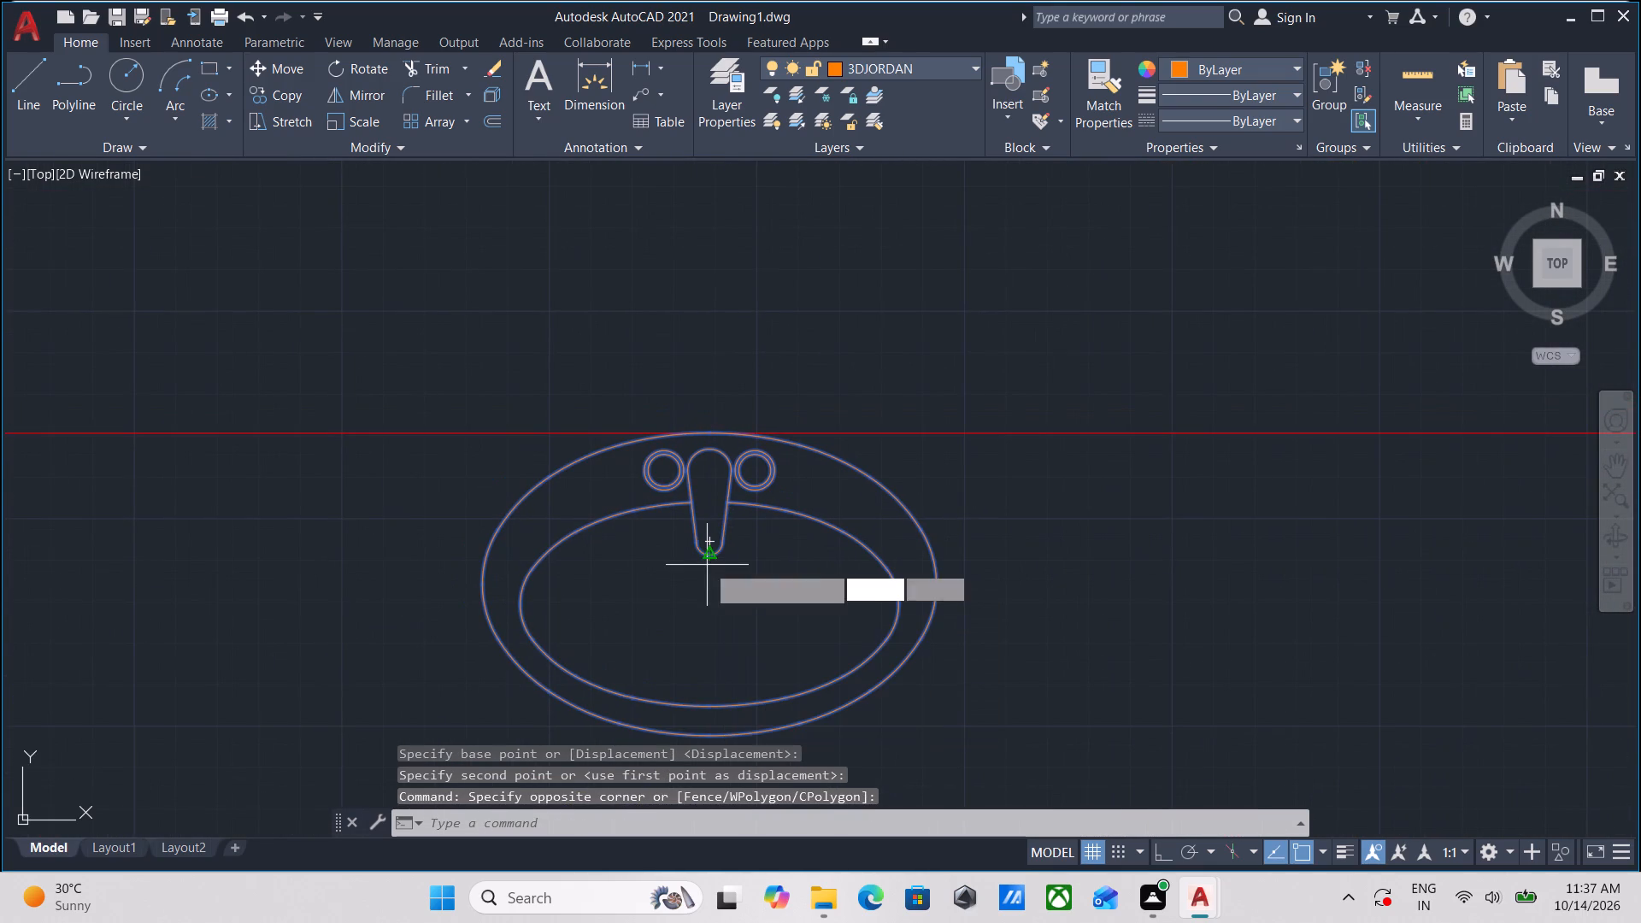
{"action": "left_click", "coordinate": [479, 585]}
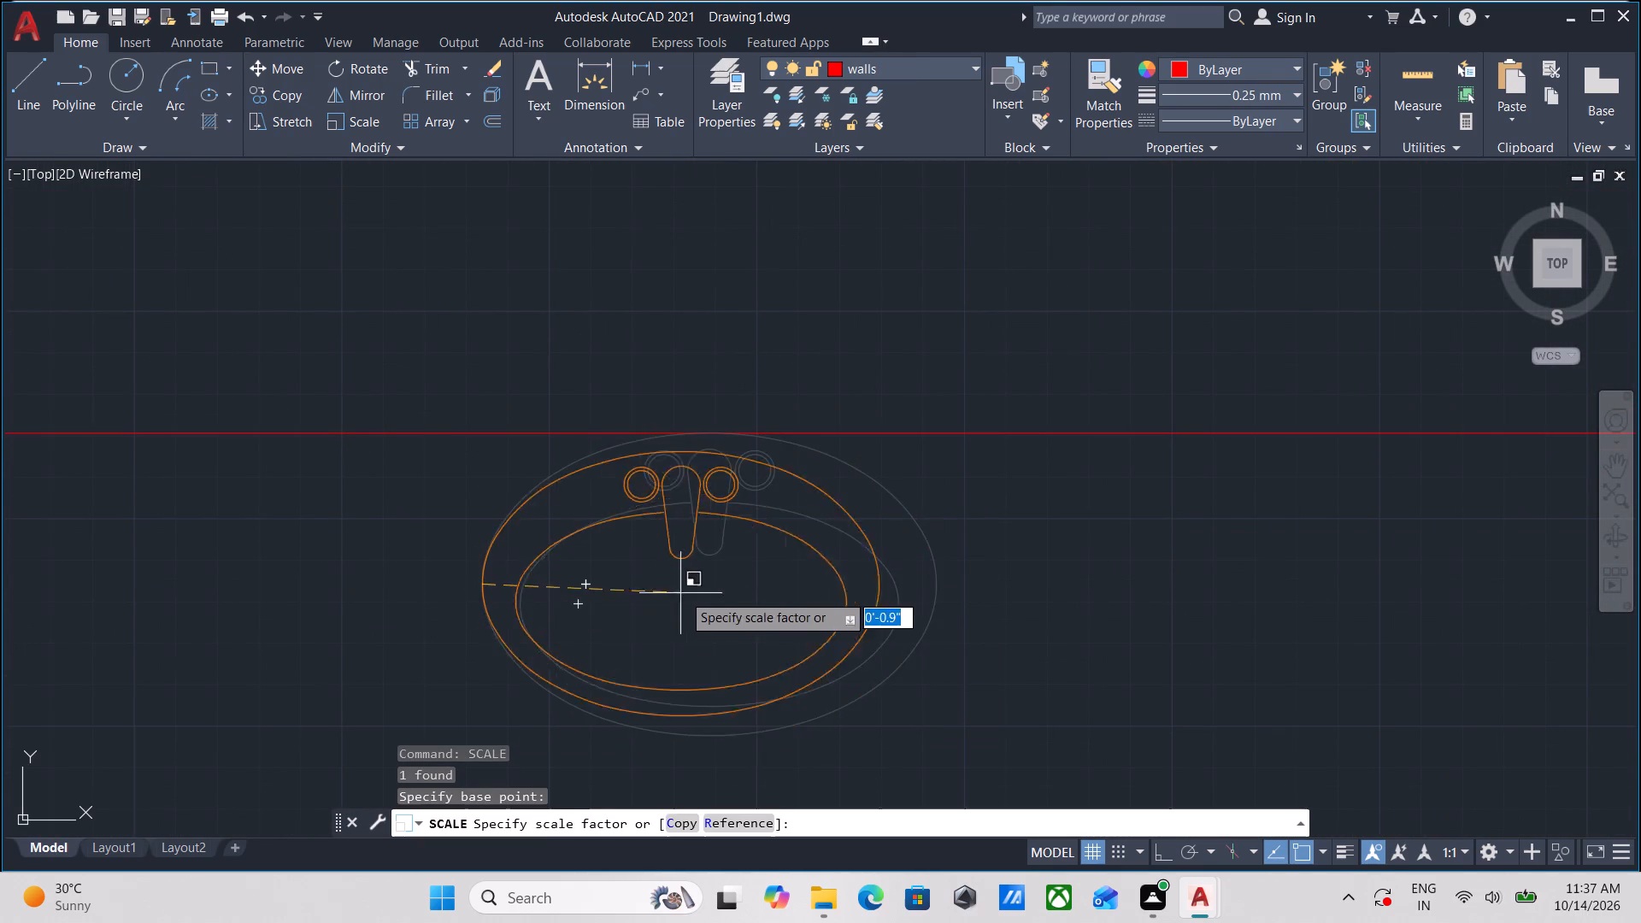
{"action": "scroll", "coordinate": [804, 591], "scroll_direction": "down", "scroll_amount": 1}
{"action": "middle_click_drag", "start_coordinate": [803, 591], "coordinate": [615, 591]}
{"action": "scroll", "coordinate": [810, 614], "scroll_direction": "down", "scroll_amount": 1}
{"action": "middle_click_drag", "start_coordinate": [805, 614], "coordinate": [600, 608]}
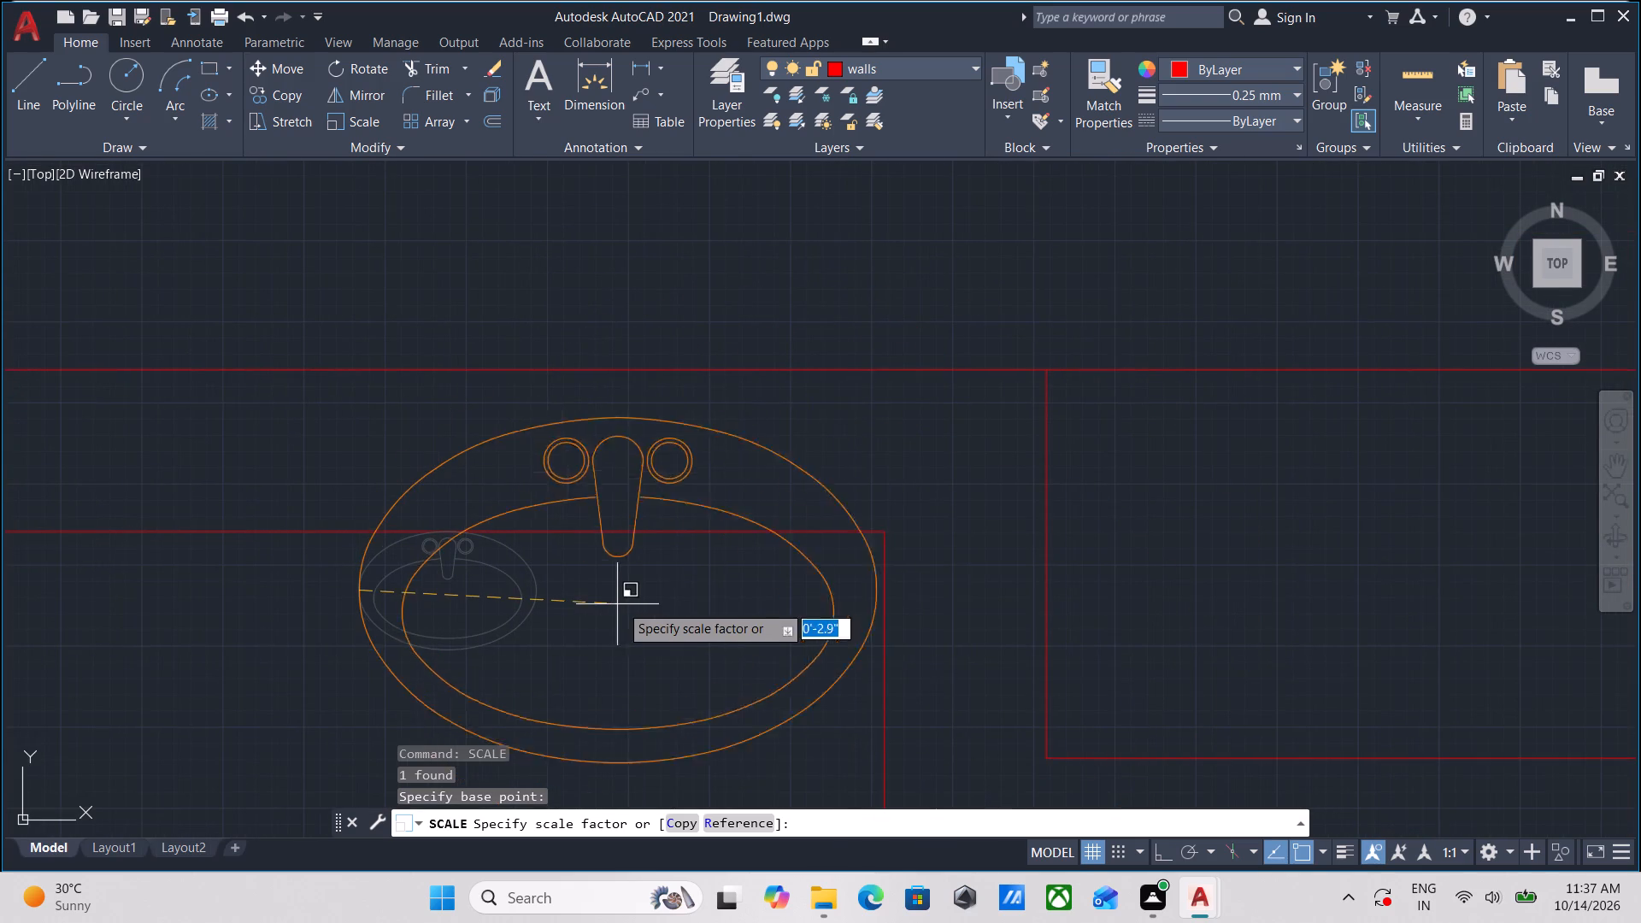
{"action": "scroll", "coordinate": [707, 609], "scroll_direction": "down", "scroll_amount": 1}
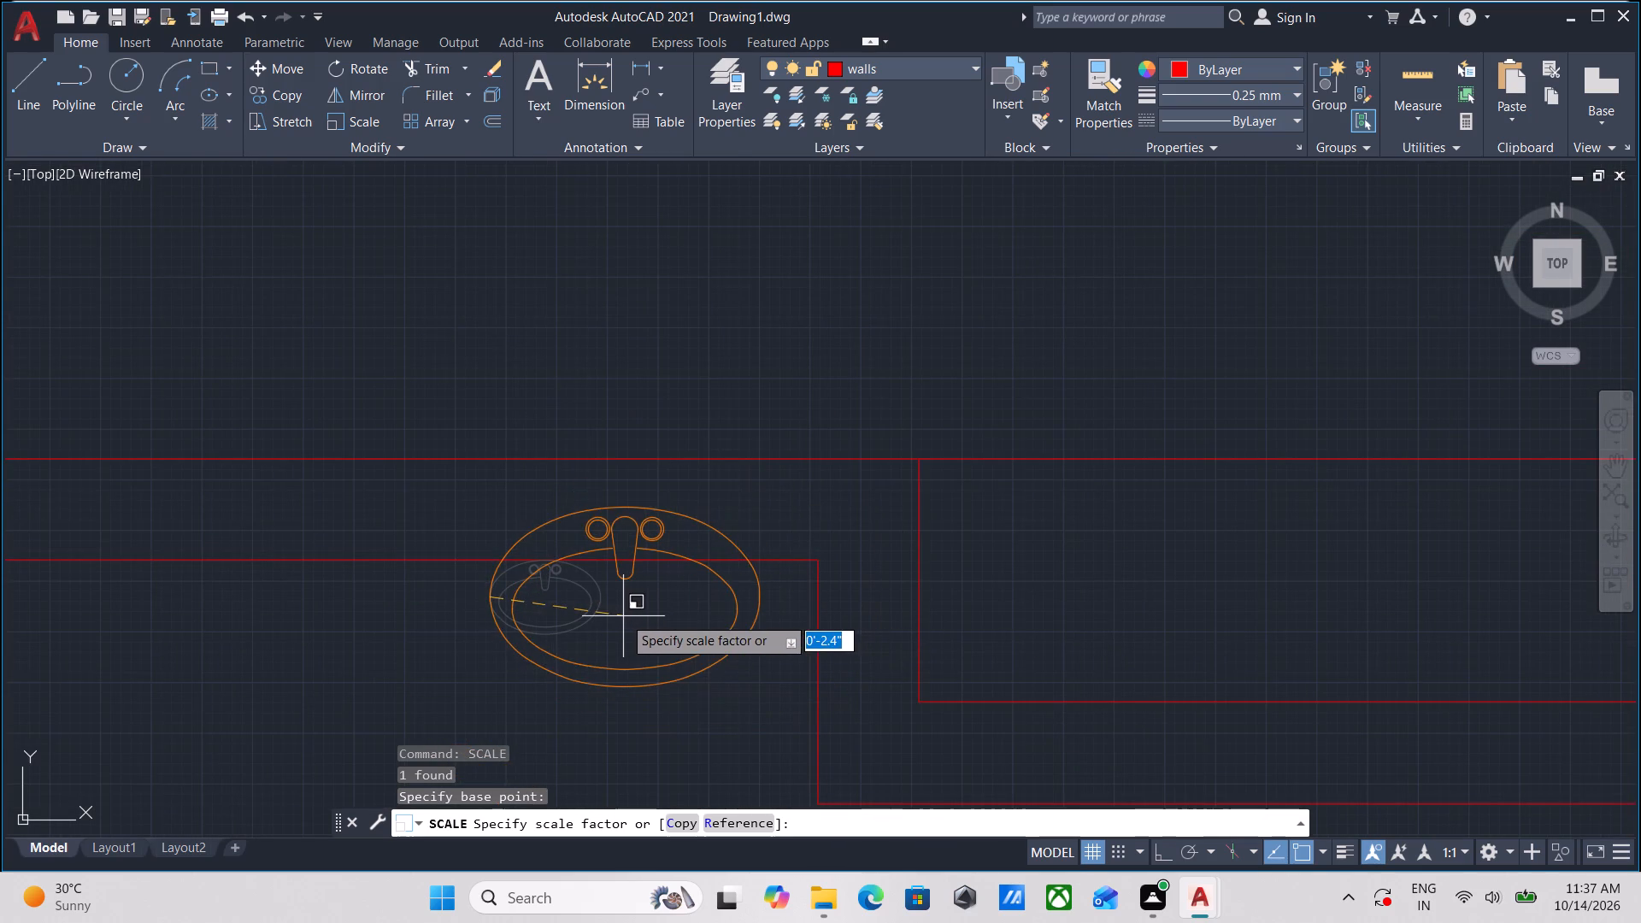
{"action": "scroll", "coordinate": [621, 616], "scroll_direction": "down", "scroll_amount": 1}
{"action": "middle_click_drag", "start_coordinate": [556, 614], "coordinate": [508, 611]}
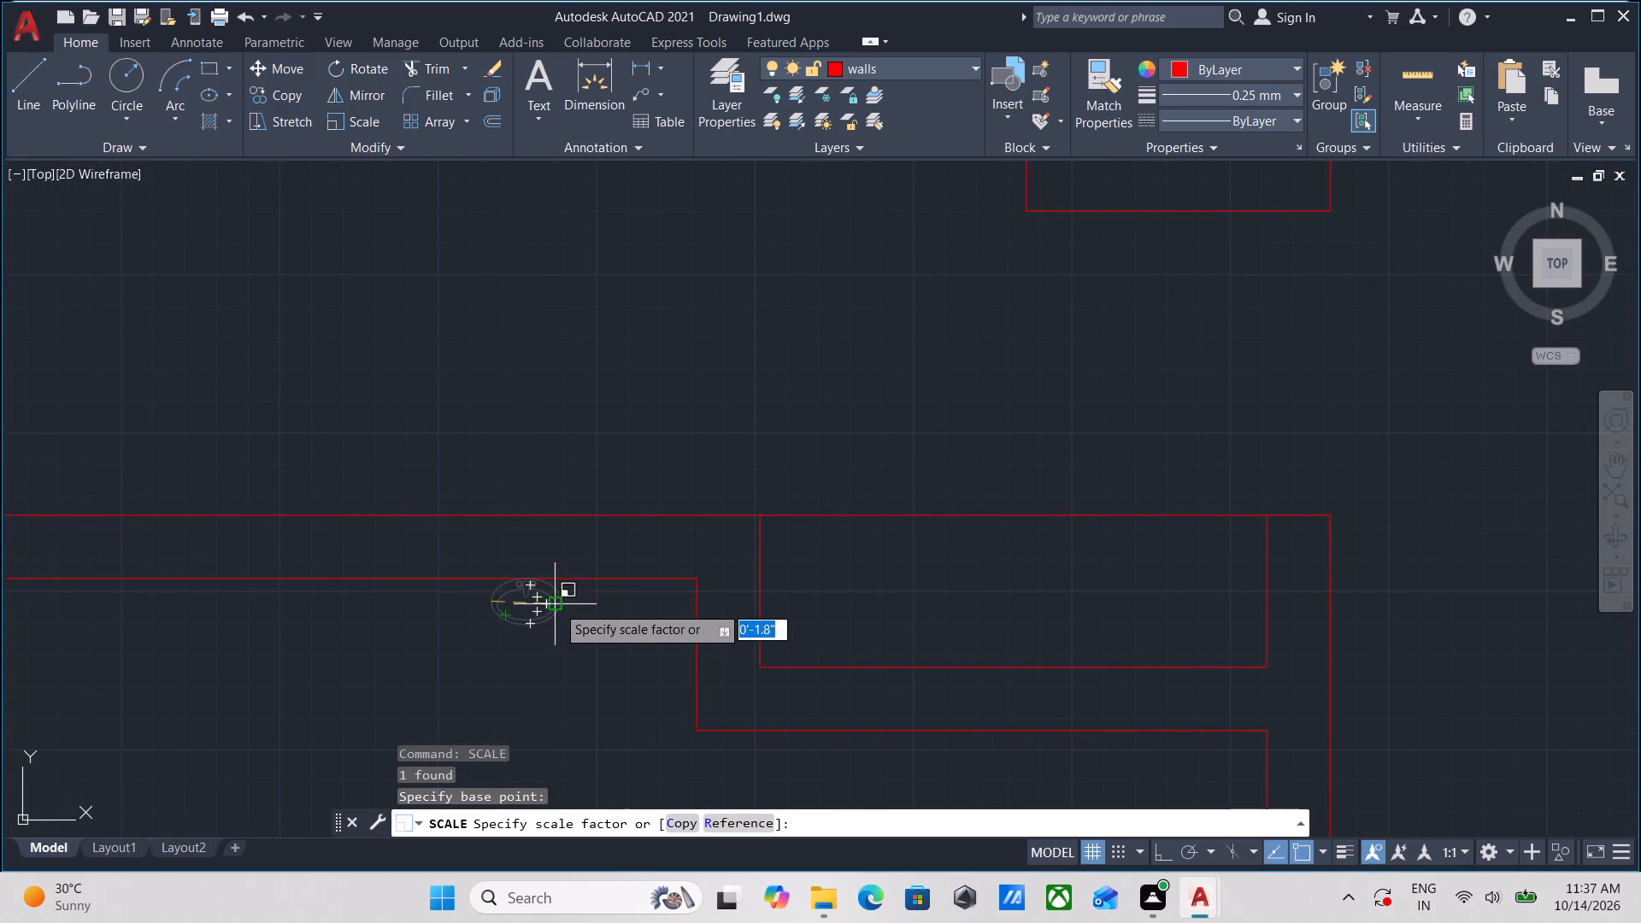
{"action": "left_click", "coordinate": [573, 603]}
{"action": "scroll", "coordinate": [586, 621], "scroll_direction": "down", "scroll_amount": 1}
{"action": "middle_click_drag", "start_coordinate": [588, 621], "coordinate": [738, 618]}
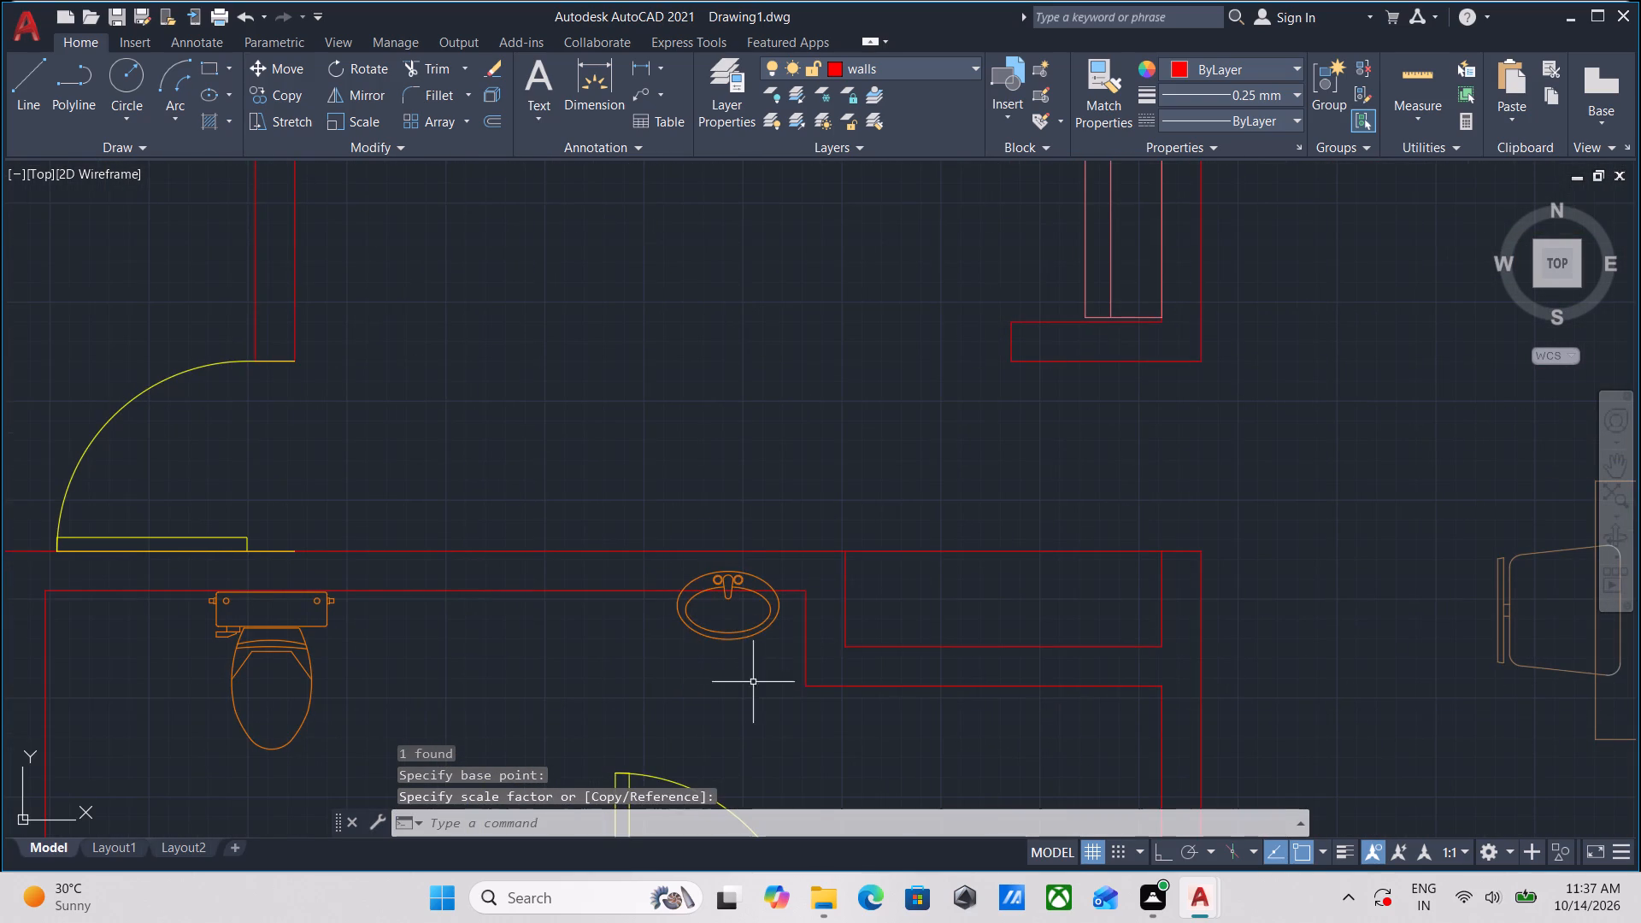
Move the enlarged washbasin by its back edge's midpoint onto the inner line of the upper wall, closer to the toilet.
{"action": "left_click_drag", "start_coordinate": [754, 682], "coordinate": [742, 667]}
{"action": "left_click", "coordinate": [703, 618]}
{"action": "scroll", "coordinate": [720, 636], "scroll_direction": "up", "scroll_amount": 1}
{"action": "middle_click_drag", "start_coordinate": [720, 636], "coordinate": [697, 647]}
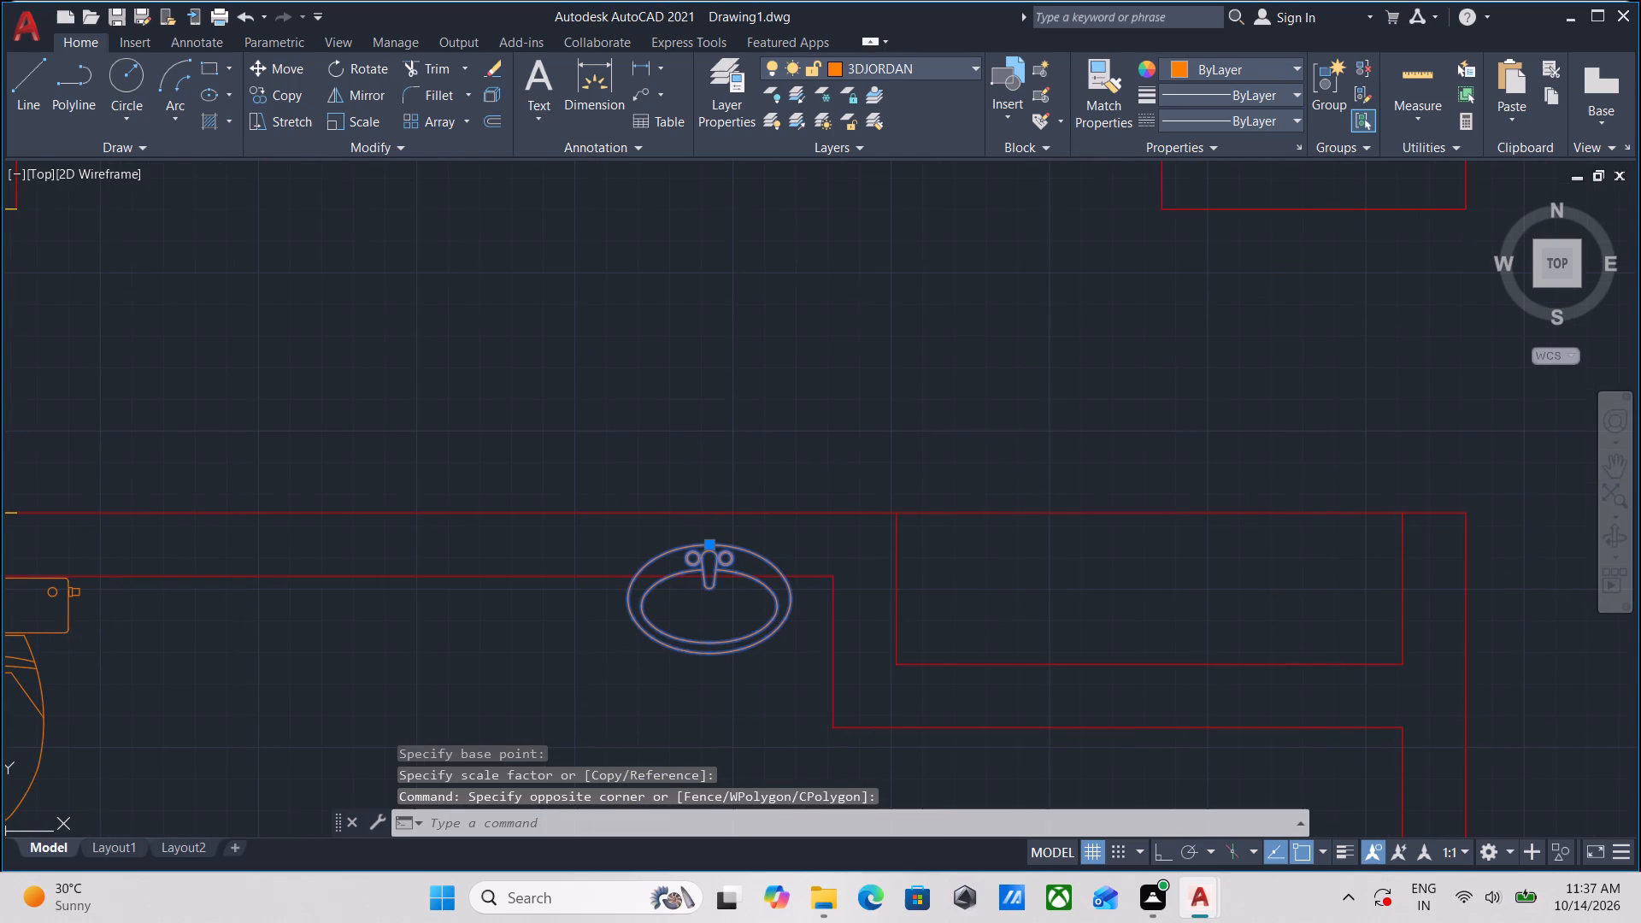
{"action": "key", "text": "m"}
{"action": "key", "text": "Return"}
{"action": "left_click", "coordinate": [709, 540]}
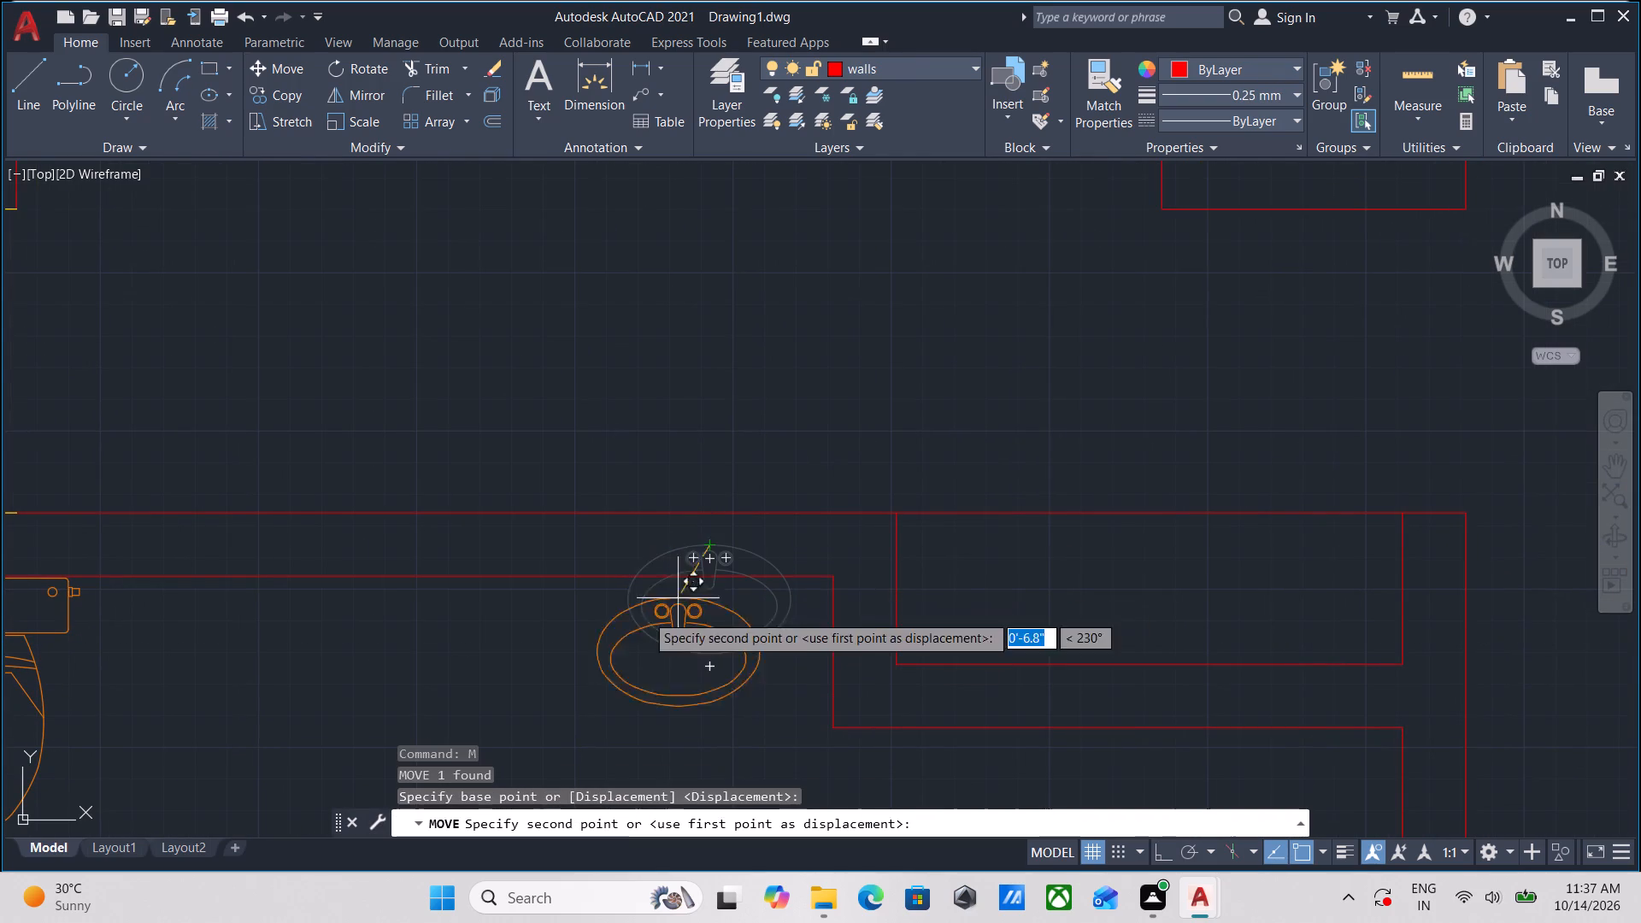
{"action": "left_click", "coordinate": [397, 573]}
{"action": "scroll", "coordinate": [495, 597], "scroll_direction": "down", "scroll_amount": 2}
{"action": "middle_click_drag", "start_coordinate": [500, 603], "coordinate": [649, 544]}
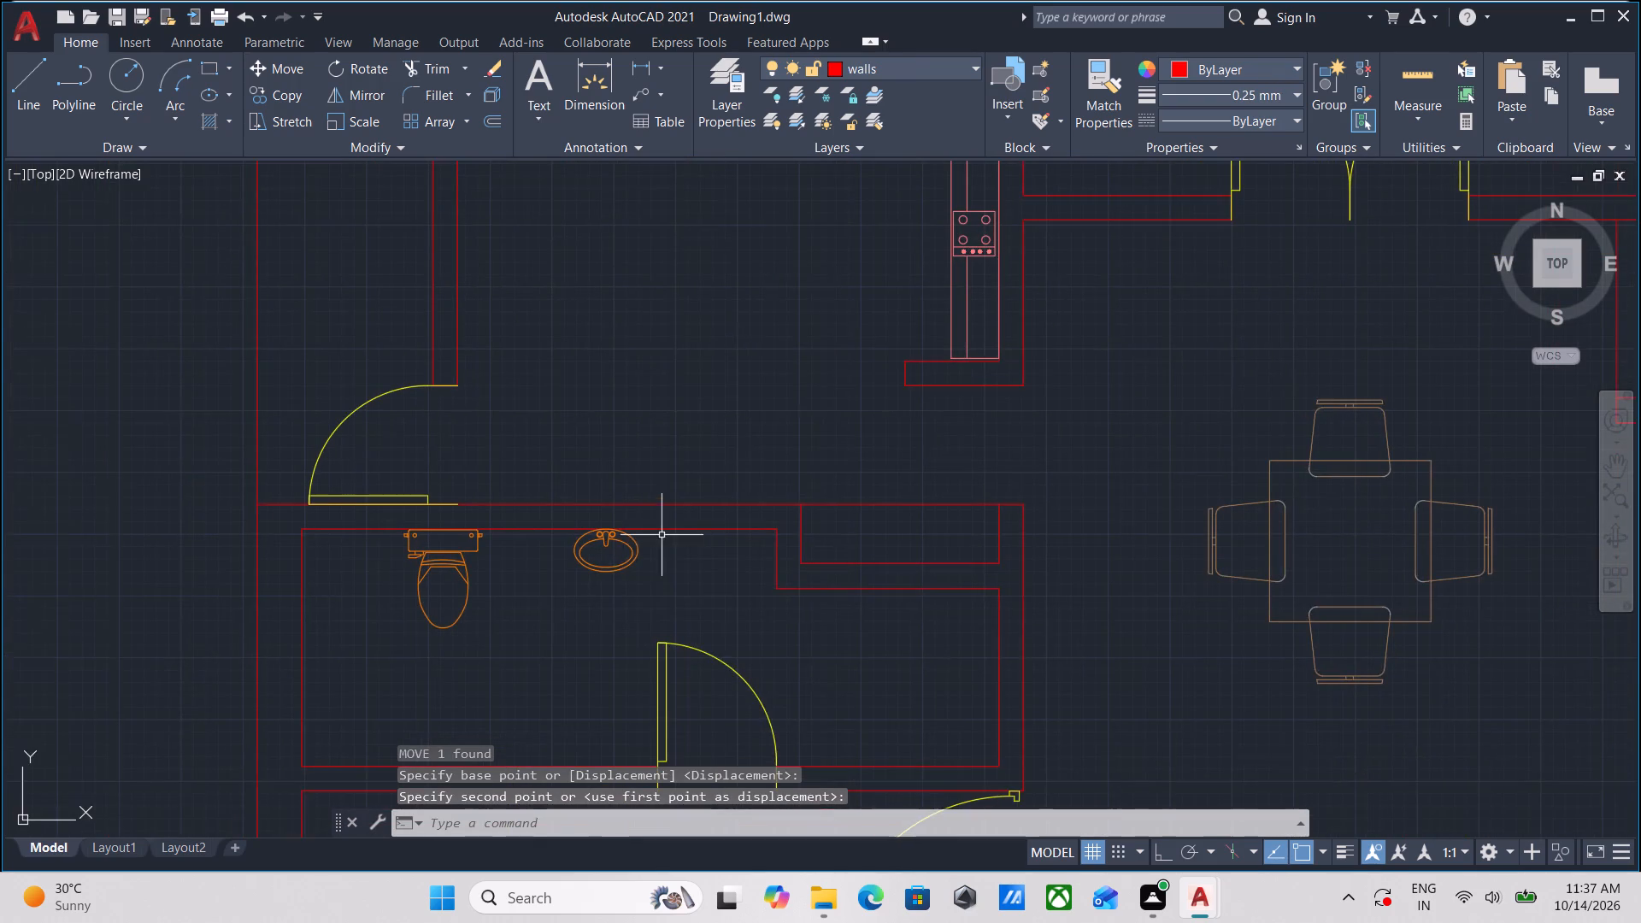
Copy the washbasin by its back edge's midpoint to the upper wall of the lower apartment's left bathroom, beside the toilet.
{"action": "middle_click_drag", "start_coordinate": [614, 594], "coordinate": [673, 553]}
{"action": "left_click_drag", "start_coordinate": [701, 548], "coordinate": [690, 540]}
{"action": "left_click", "coordinate": [660, 520]}
{"action": "scroll", "coordinate": [660, 520], "scroll_direction": "up", "scroll_amount": 3}
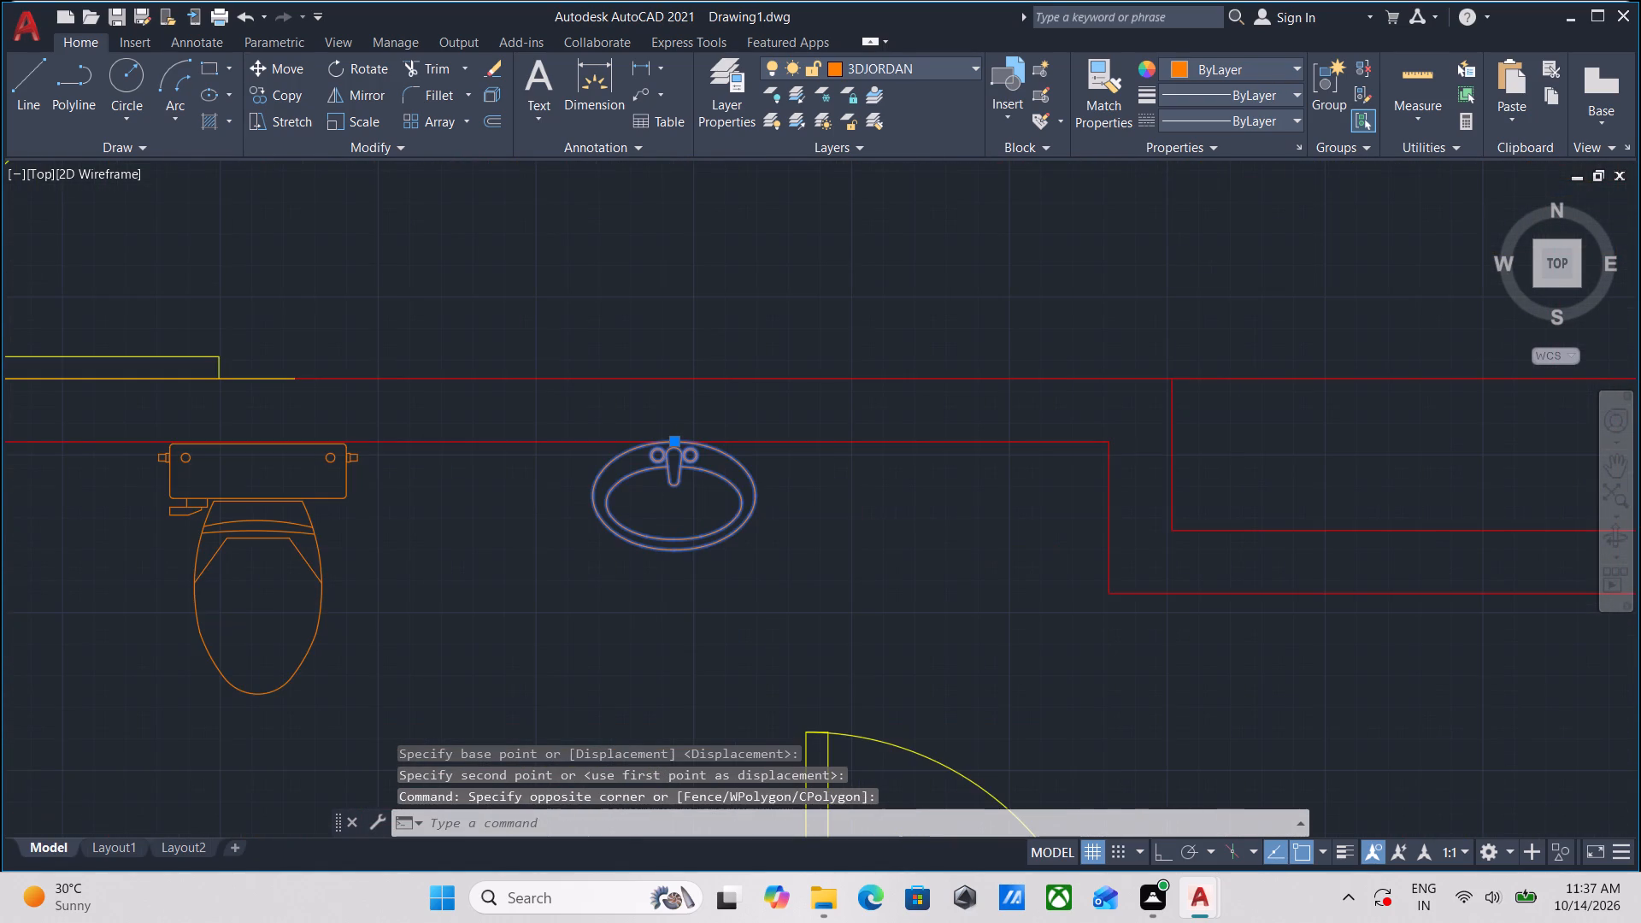
{"action": "type", "text": "CO"}
{"action": "key", "text": "Return"}
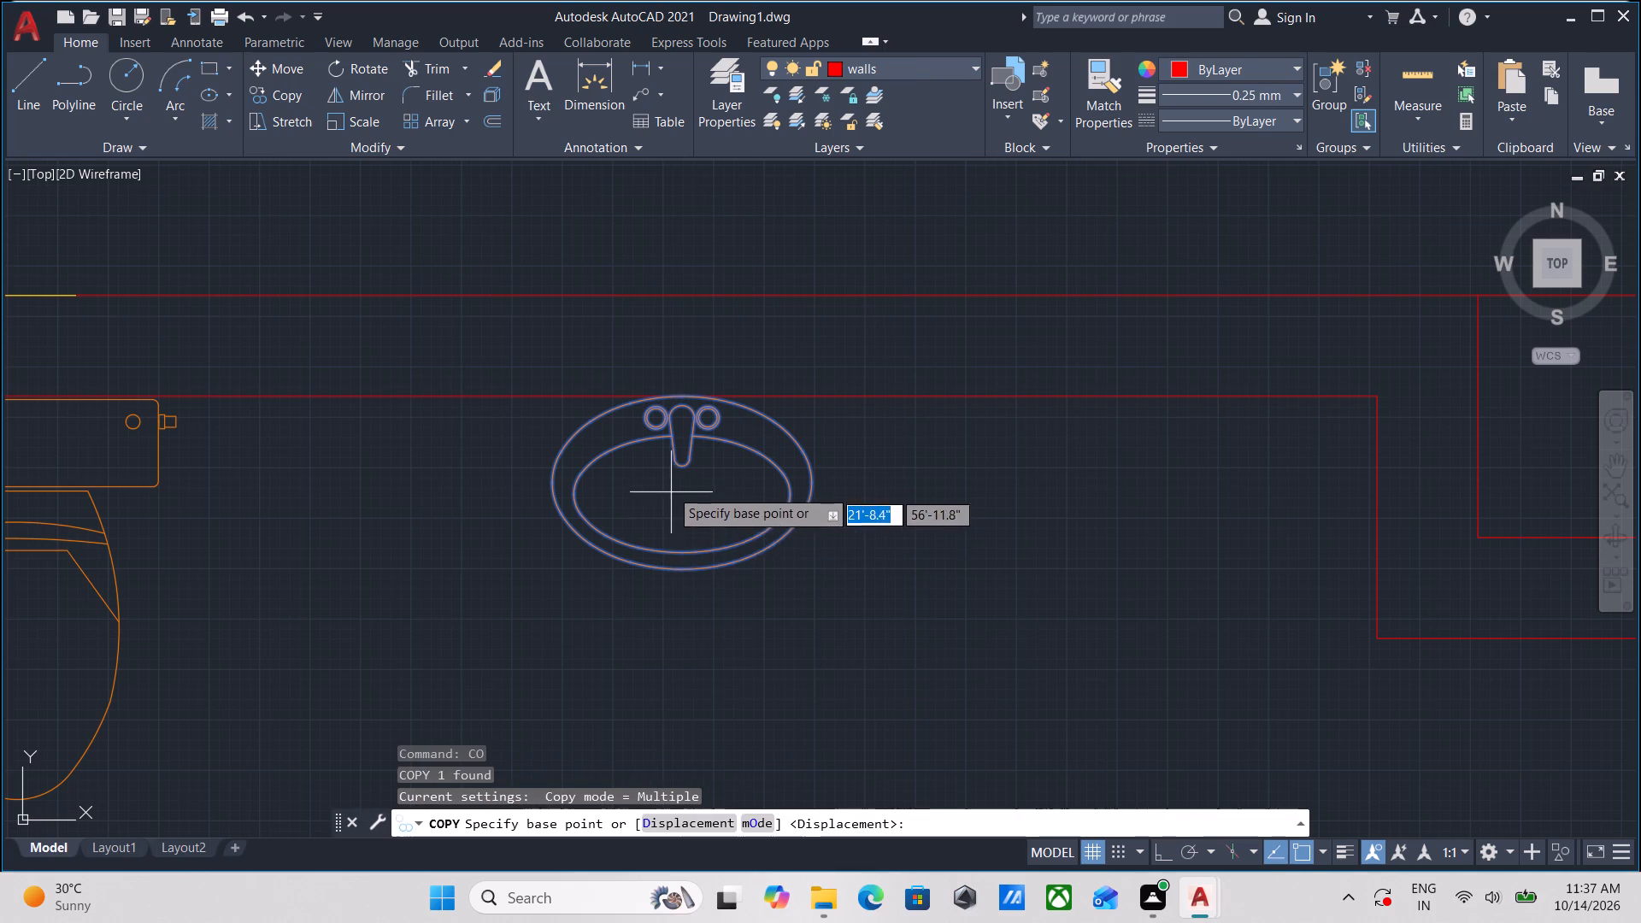
{"action": "scroll", "coordinate": [679, 426], "scroll_direction": "up", "scroll_amount": 1}
{"action": "left_click", "coordinate": [684, 375]}
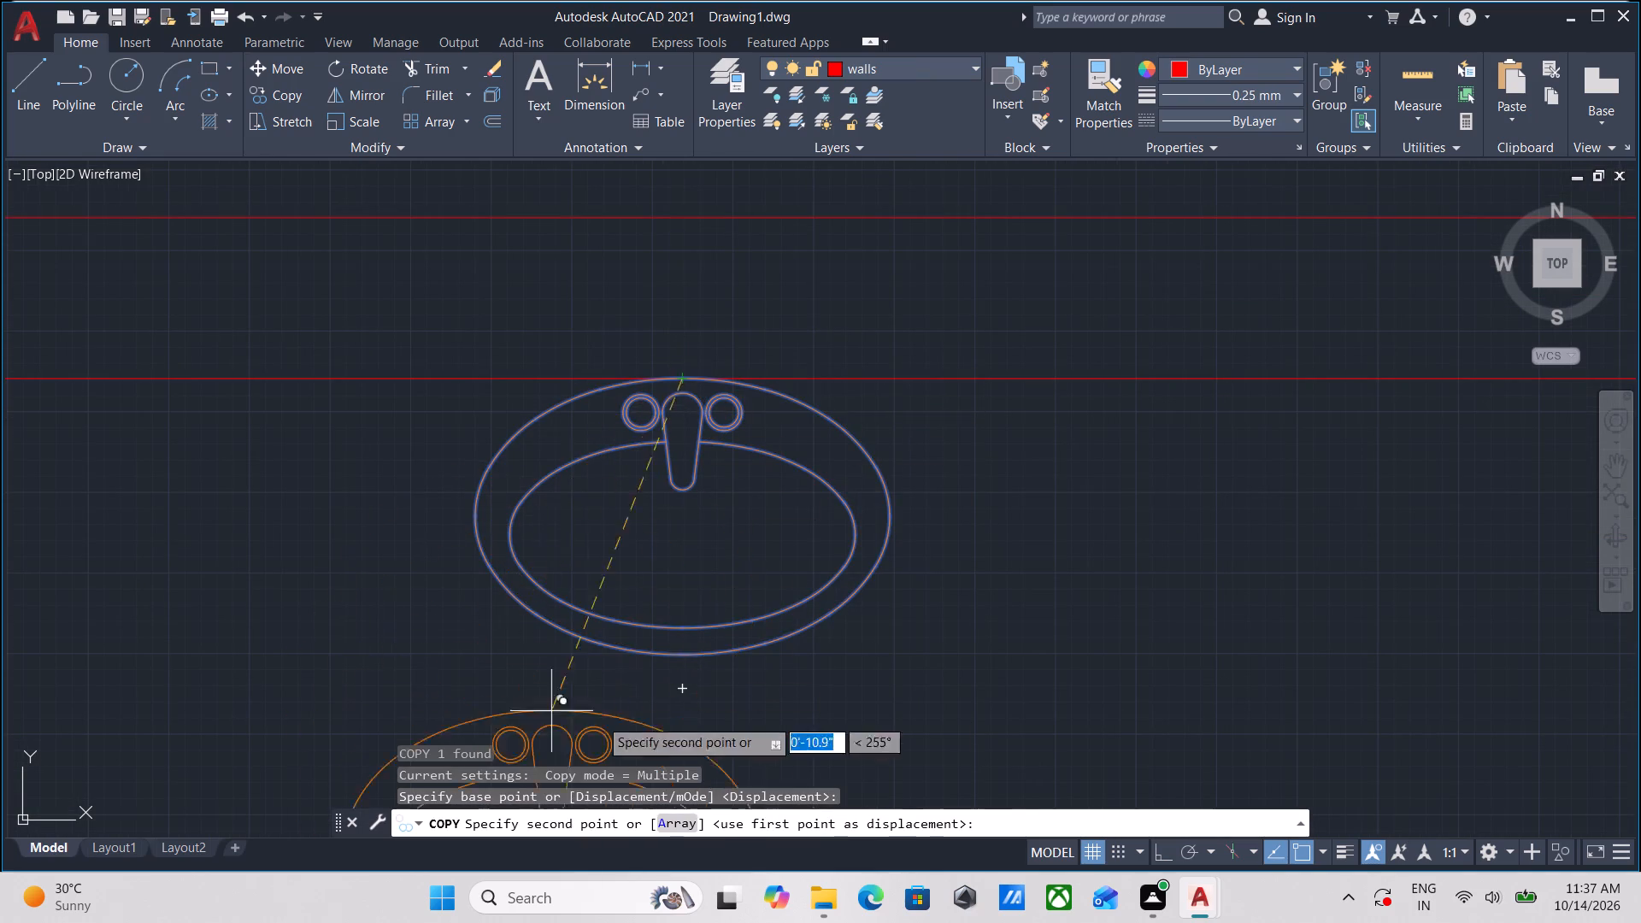
{"action": "scroll", "coordinate": [792, 617], "scroll_direction": "down", "scroll_amount": 2}
{"action": "middle_click_drag", "start_coordinate": [792, 617], "coordinate": [760, 335]}
{"action": "scroll", "coordinate": [774, 353], "scroll_direction": "down", "scroll_amount": 3}
{"action": "middle_click_drag", "start_coordinate": [774, 435], "coordinate": [832, 244]}
{"action": "middle_click_drag", "start_coordinate": [825, 512], "coordinate": [886, 285]}
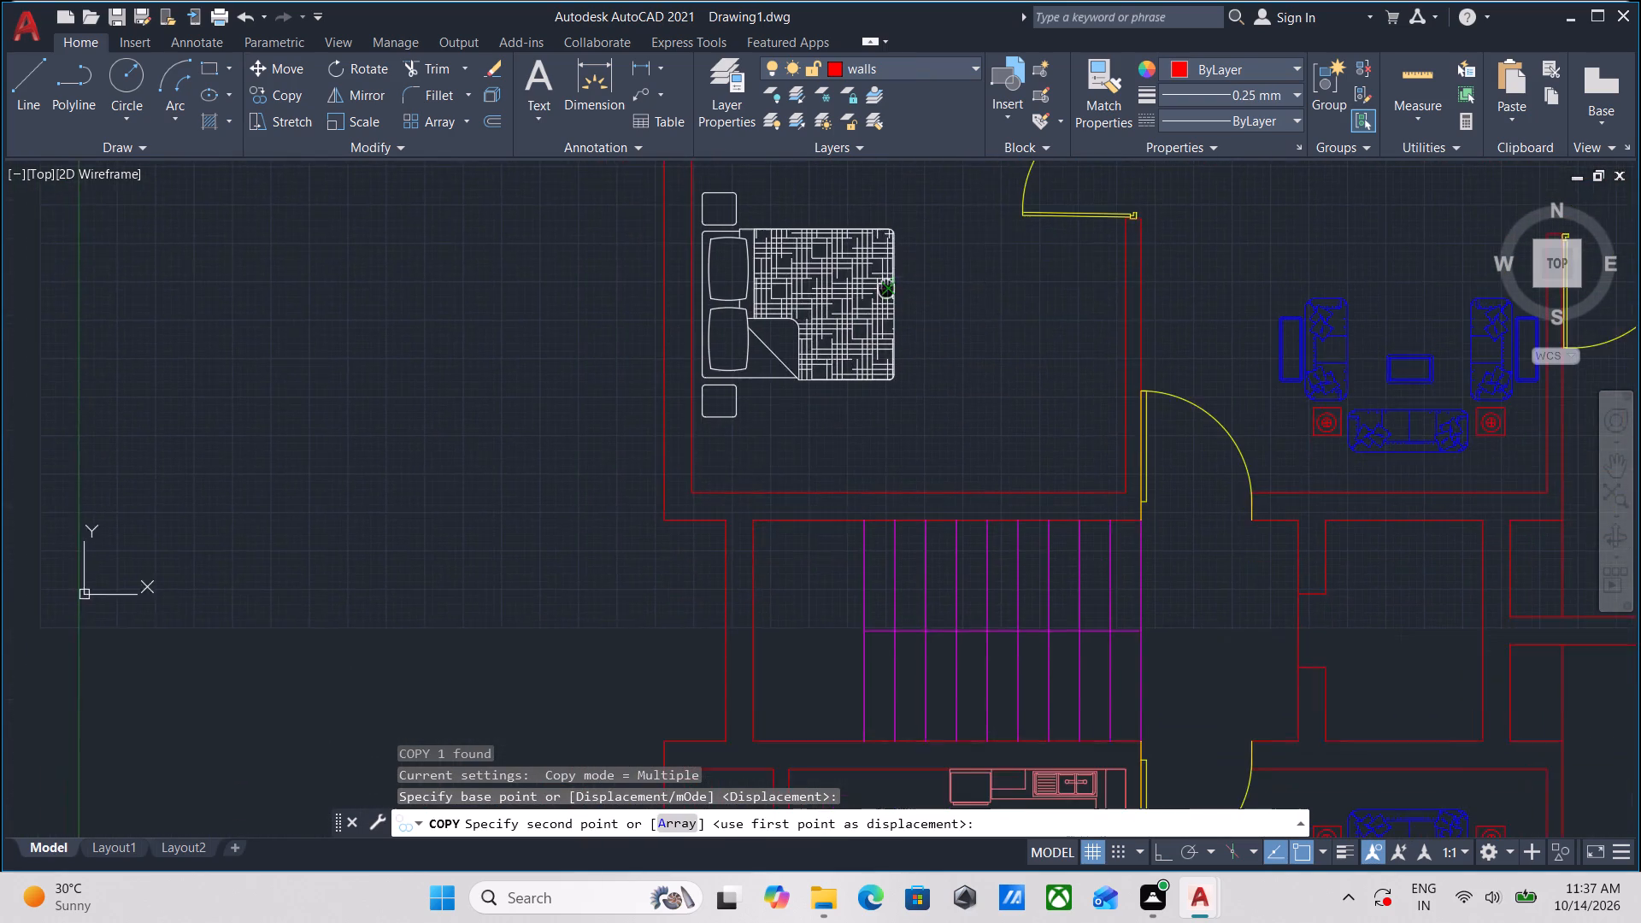
{"action": "scroll", "coordinate": [874, 432], "scroll_direction": "down", "scroll_amount": 2}
{"action": "middle_click_drag", "start_coordinate": [873, 420], "coordinate": [903, 286]}
{"action": "scroll", "coordinate": [891, 526], "scroll_direction": "up", "scroll_amount": 5}
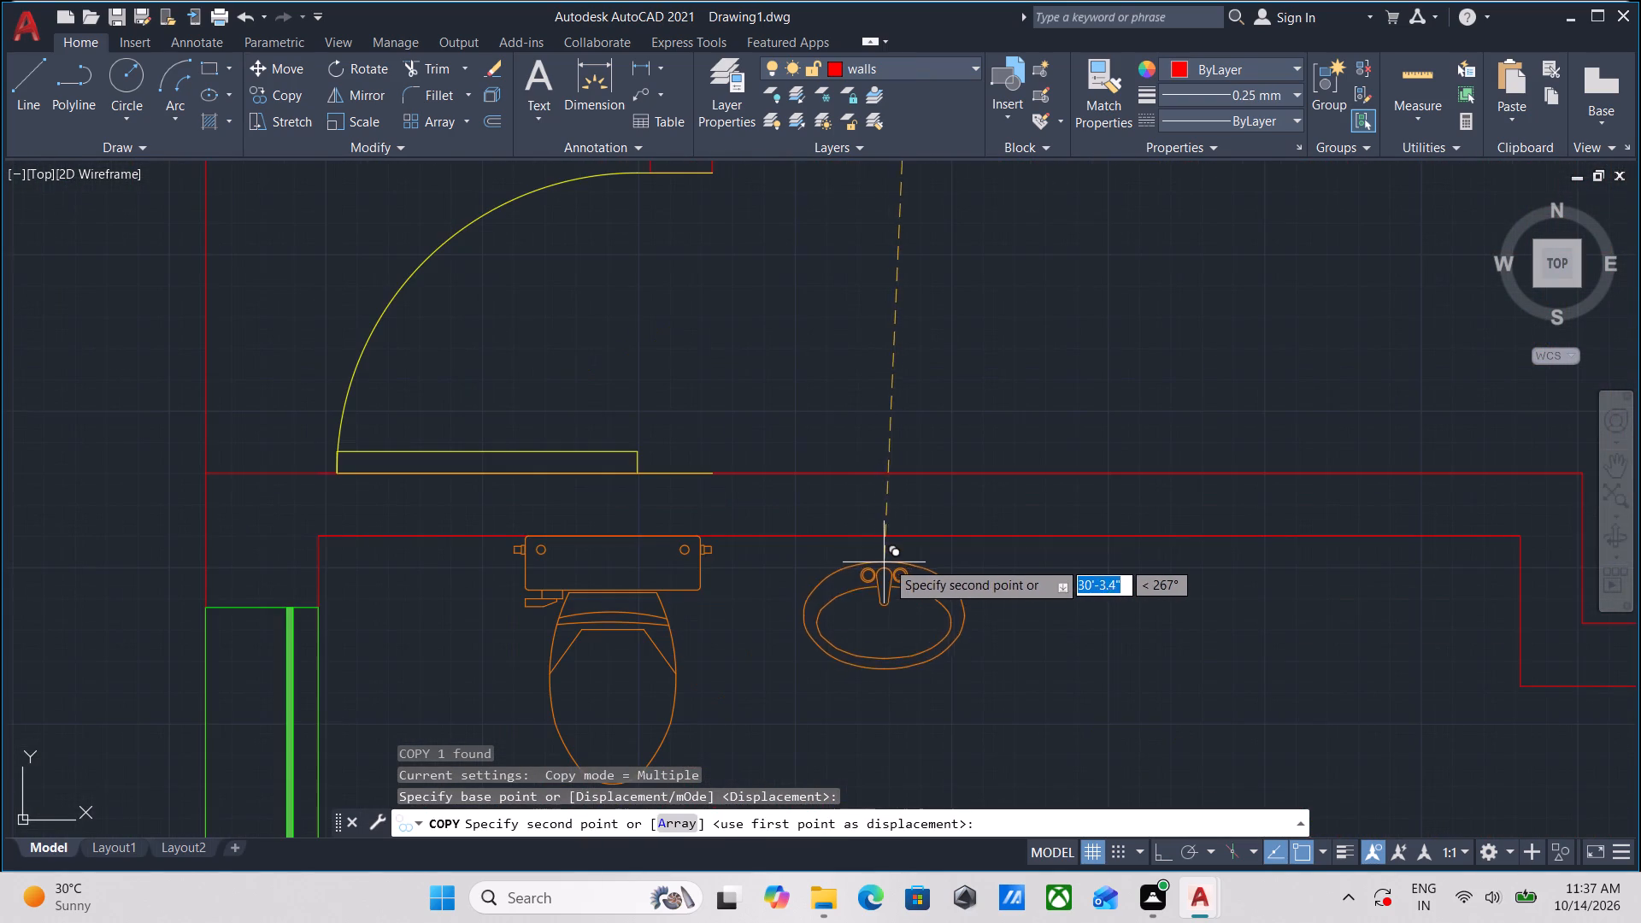
{"action": "left_click", "coordinate": [887, 532]}
Place another washbasin copy in the lower apartment's right bathroom, beside the toilet and above the lower wall, and end the copying.
{"action": "scroll", "coordinate": [942, 465], "scroll_direction": "down", "scroll_amount": 4}
{"action": "middle_click_drag", "start_coordinate": [948, 473], "coordinate": [728, 496]}
{"action": "scroll", "coordinate": [922, 438], "scroll_direction": "down", "scroll_amount": 1}
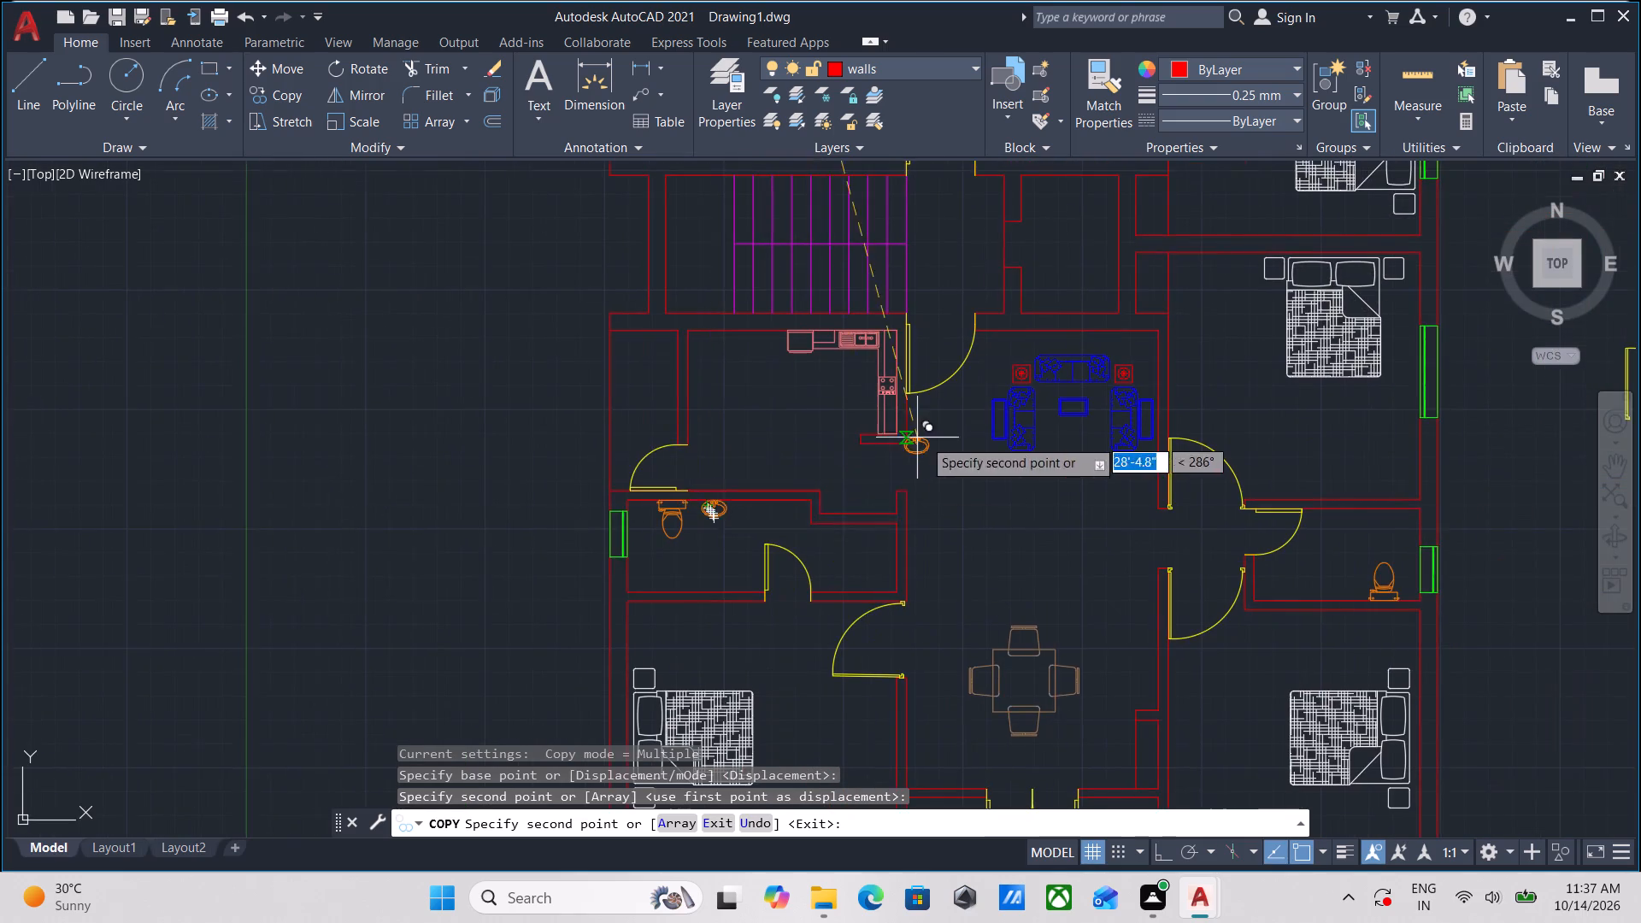
{"action": "middle_click_drag", "start_coordinate": [926, 441], "coordinate": [581, 491]}
{"action": "scroll", "coordinate": [869, 582], "scroll_direction": "up", "scroll_amount": 2}
{"action": "scroll", "coordinate": [797, 605], "scroll_direction": "up", "scroll_amount": 3}
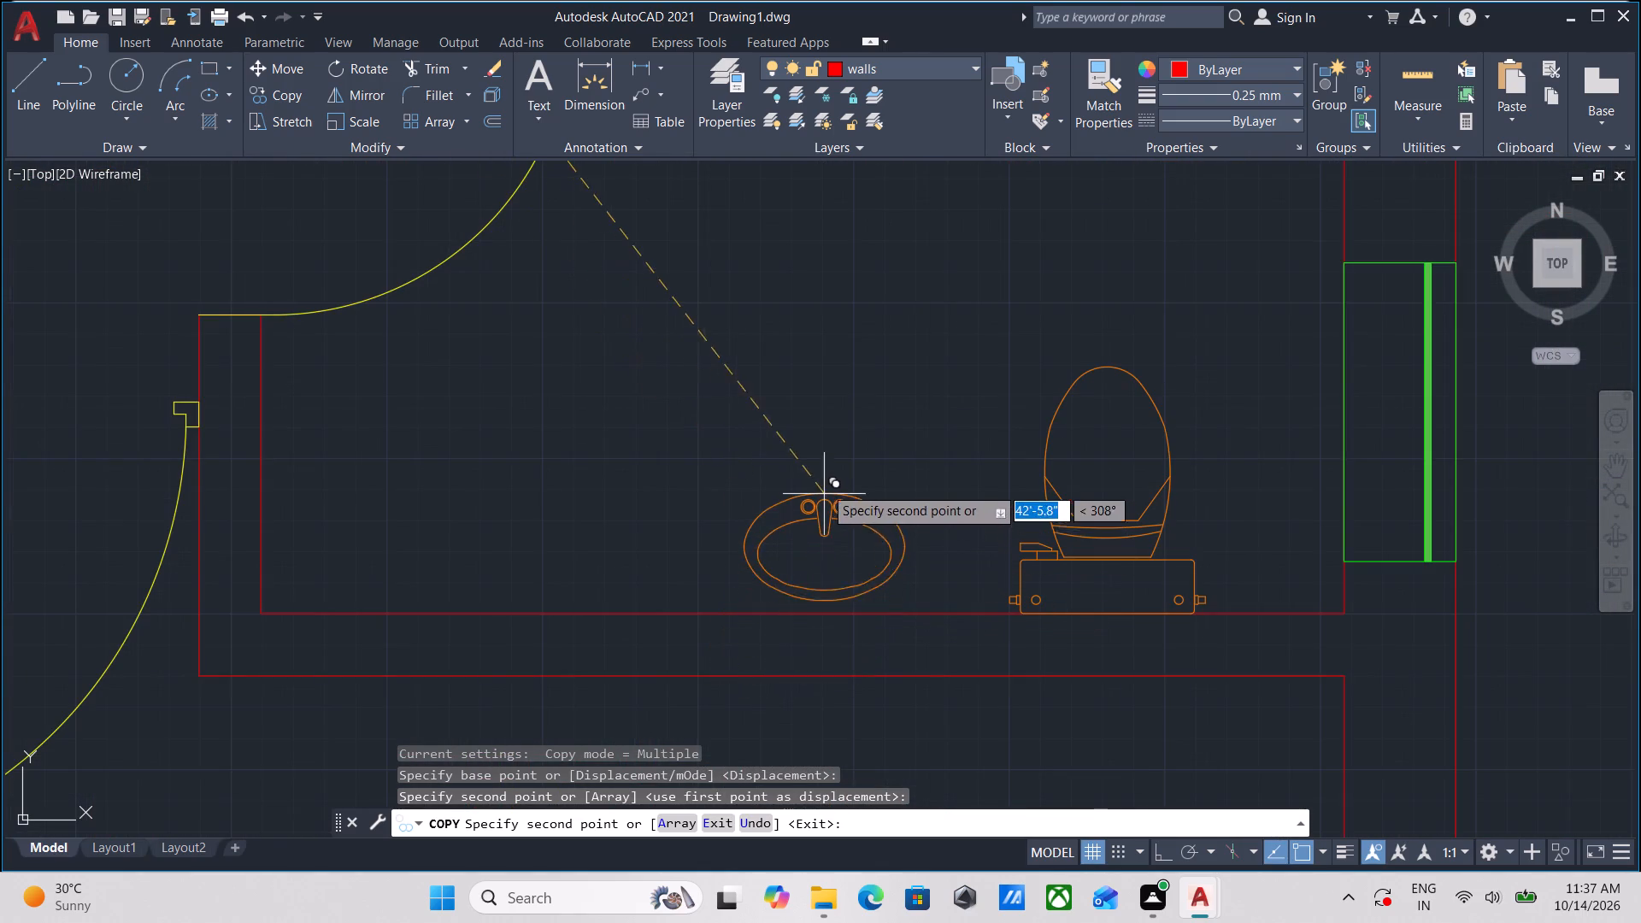
{"action": "left_click", "coordinate": [773, 407]}
{"action": "key", "text": "Escape"}
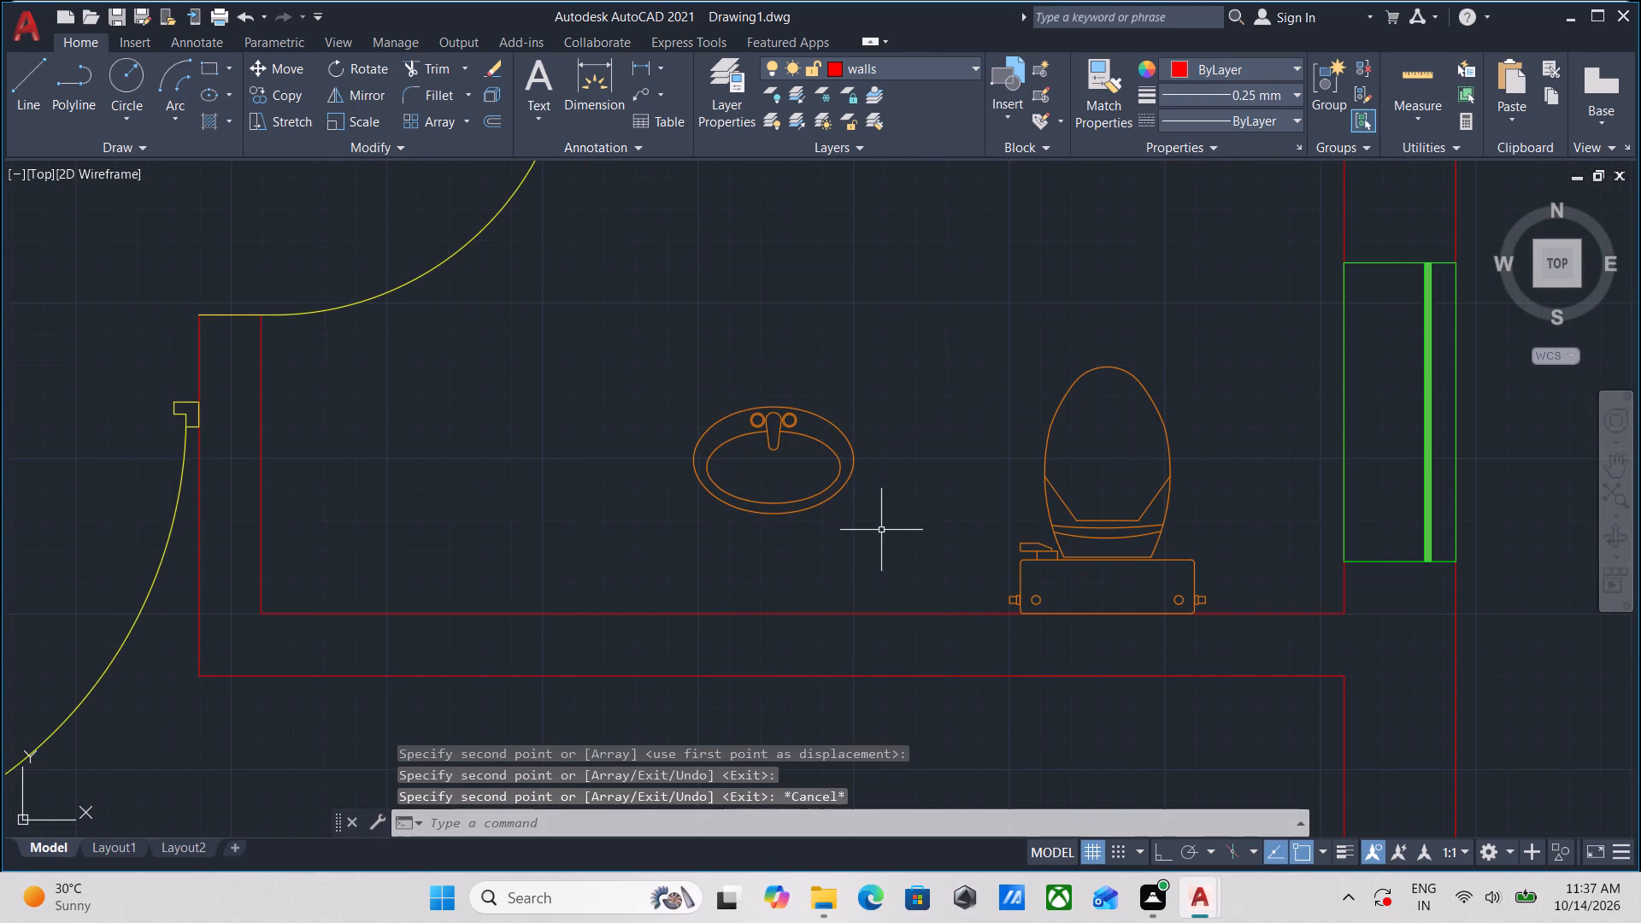
Mirror this washbasin about a horizontal line through its front edge's midpoint, with Ortho on, erasing the source object.
{"action": "left_click_drag", "start_coordinate": [885, 534], "coordinate": [839, 507]}
{"action": "left_click", "coordinate": [721, 420]}
{"action": "type", "text": "MI"}
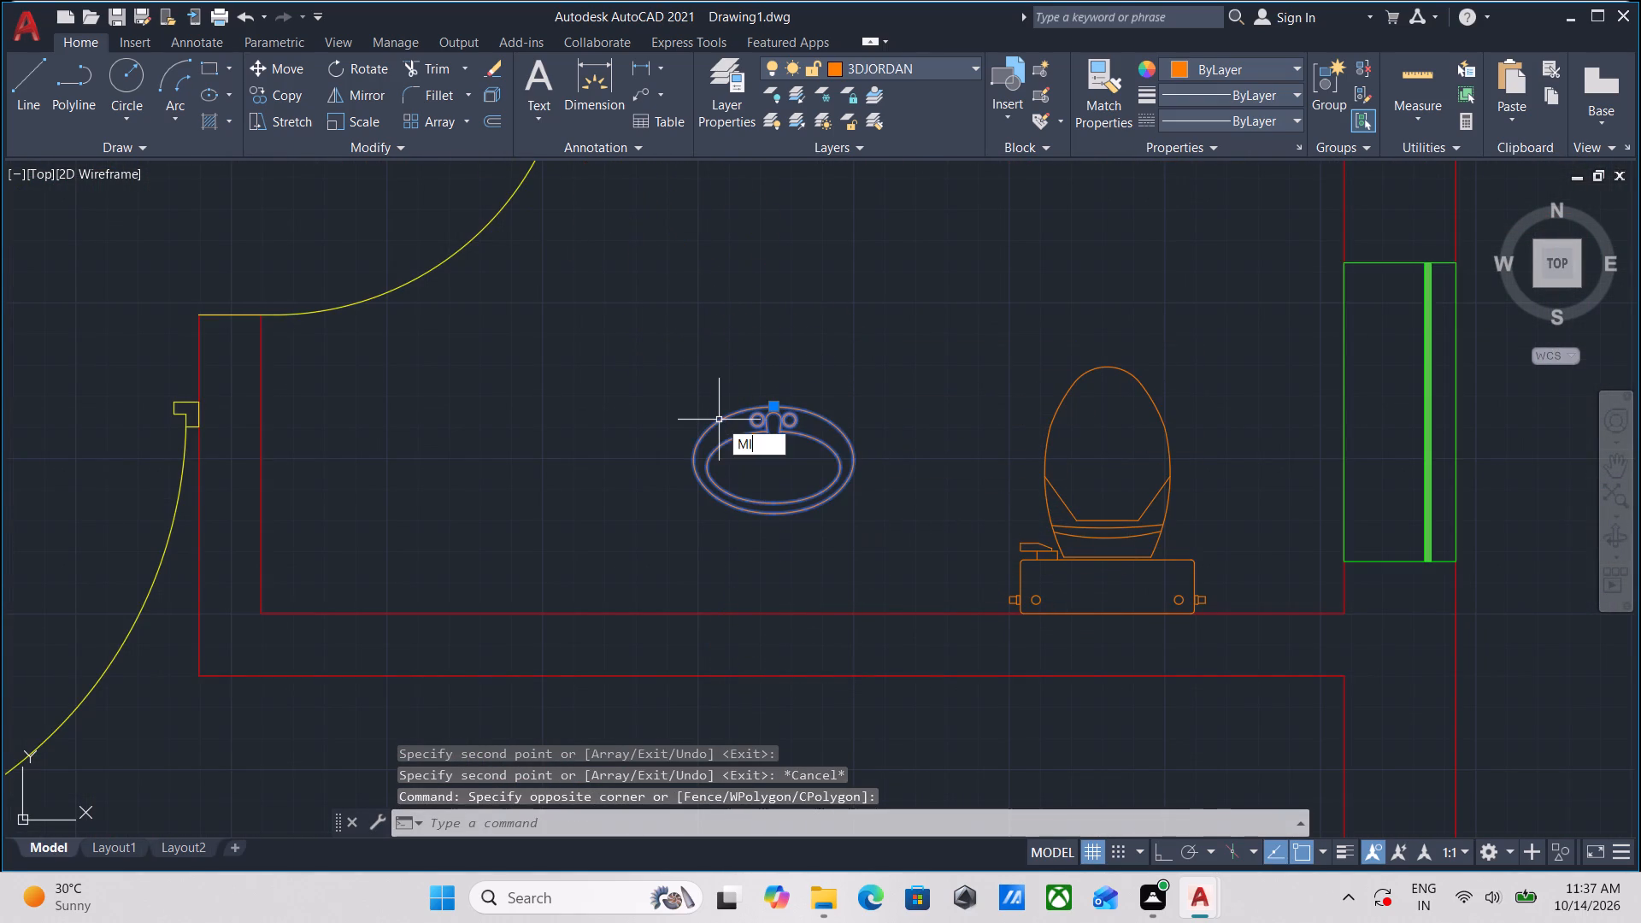
{"action": "key", "text": "Return"}
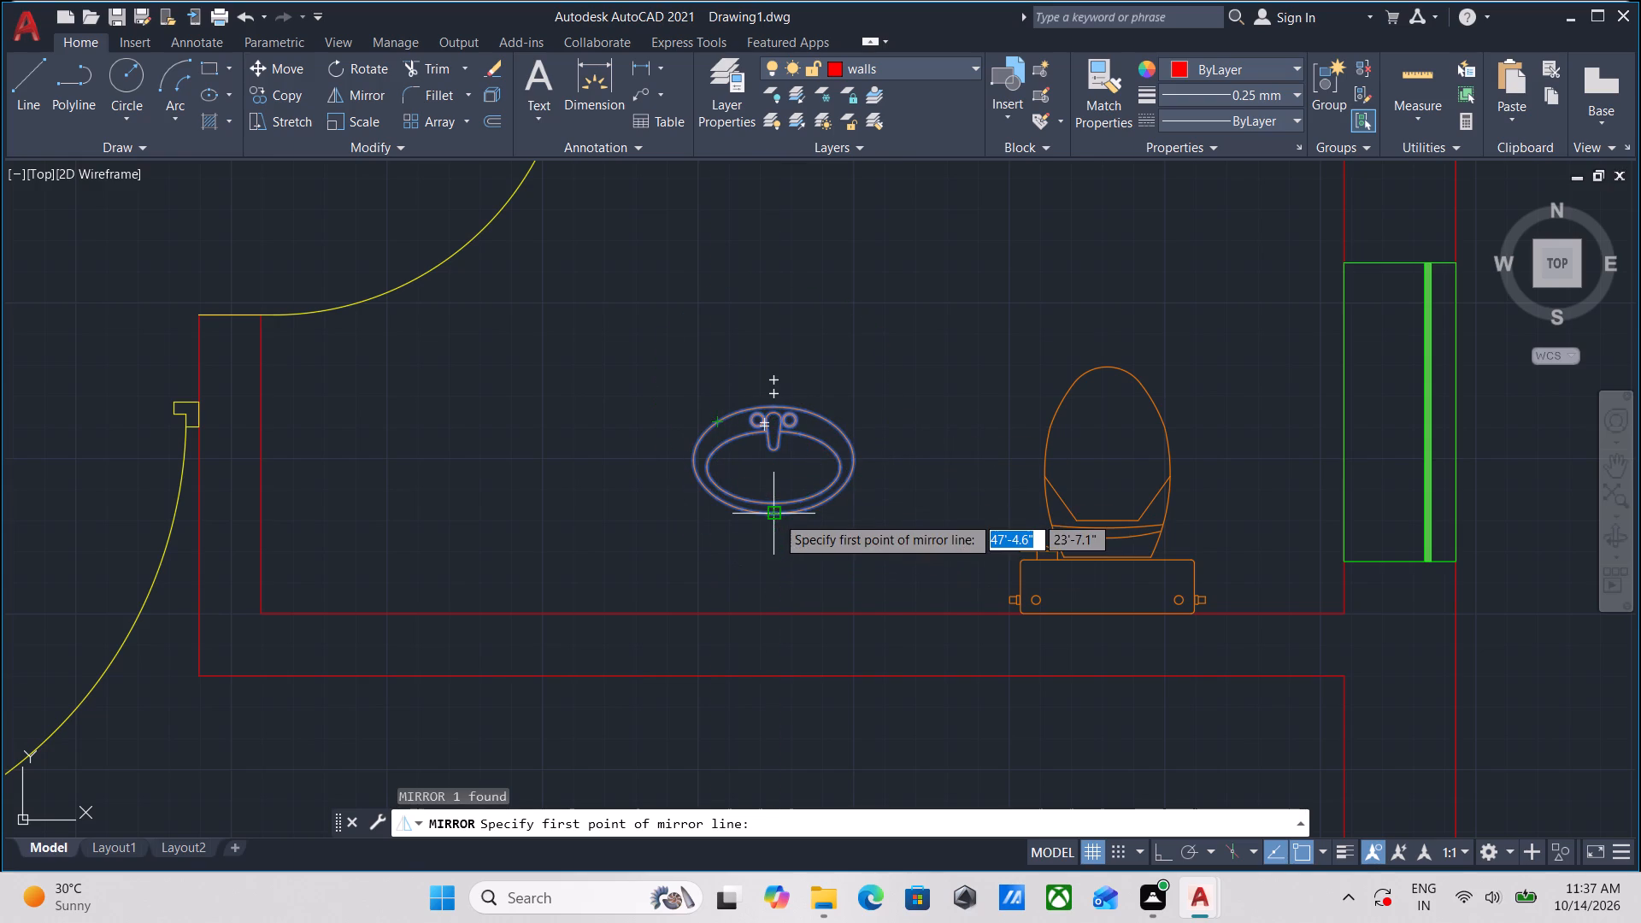
{"action": "left_click", "coordinate": [776, 515]}
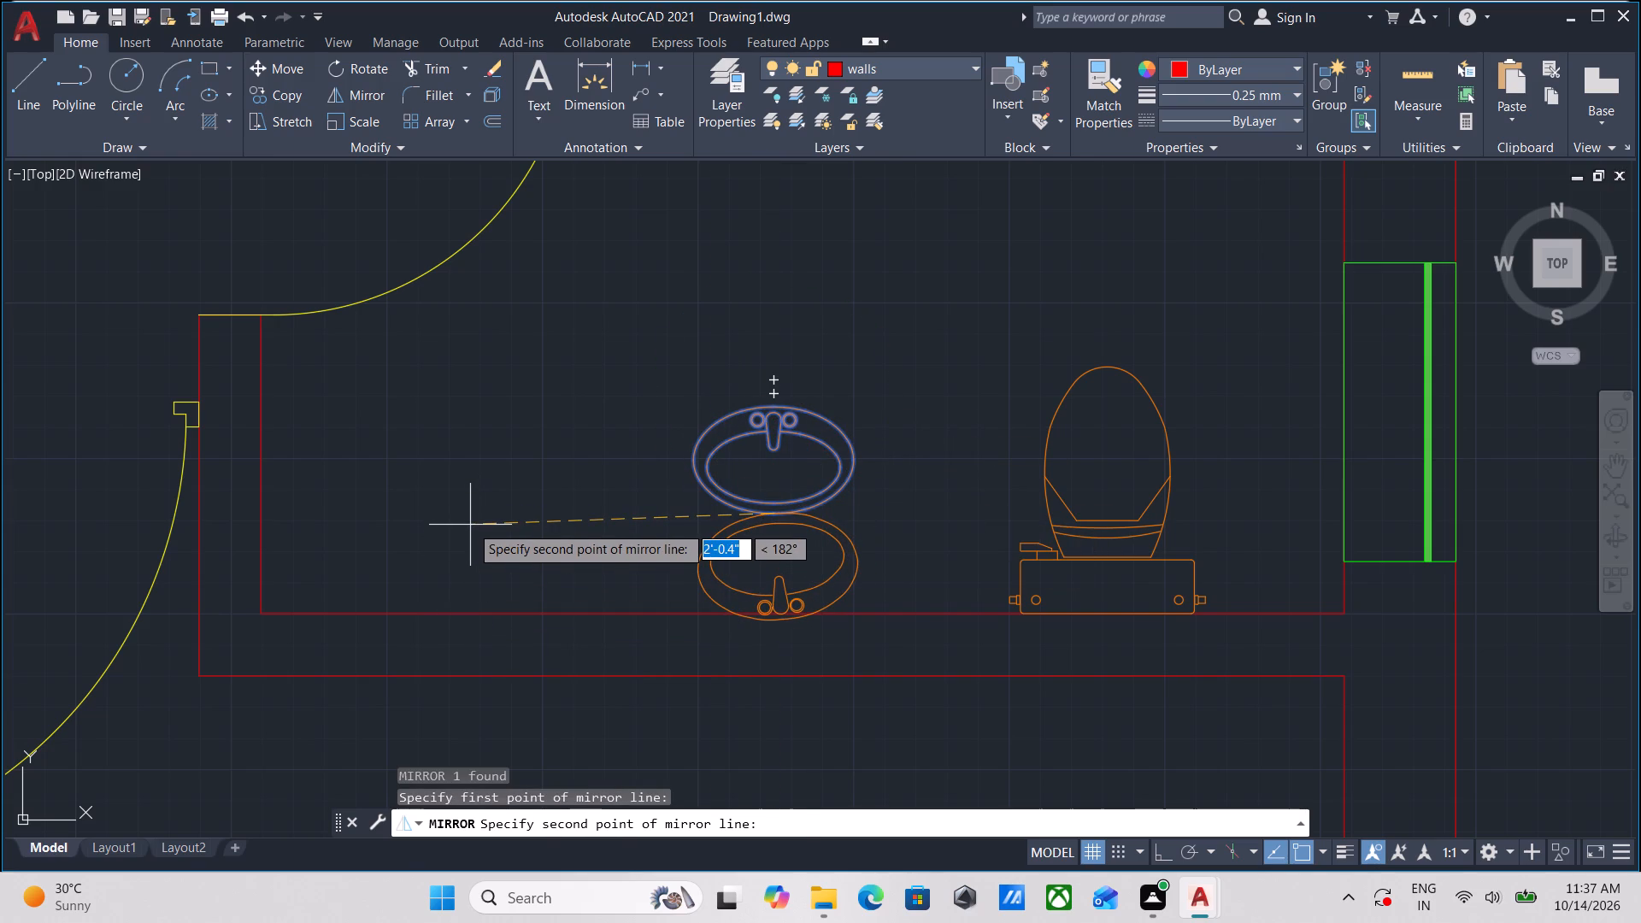
{"action": "key", "text": "F8"}
{"action": "left_click", "coordinate": [506, 467]}
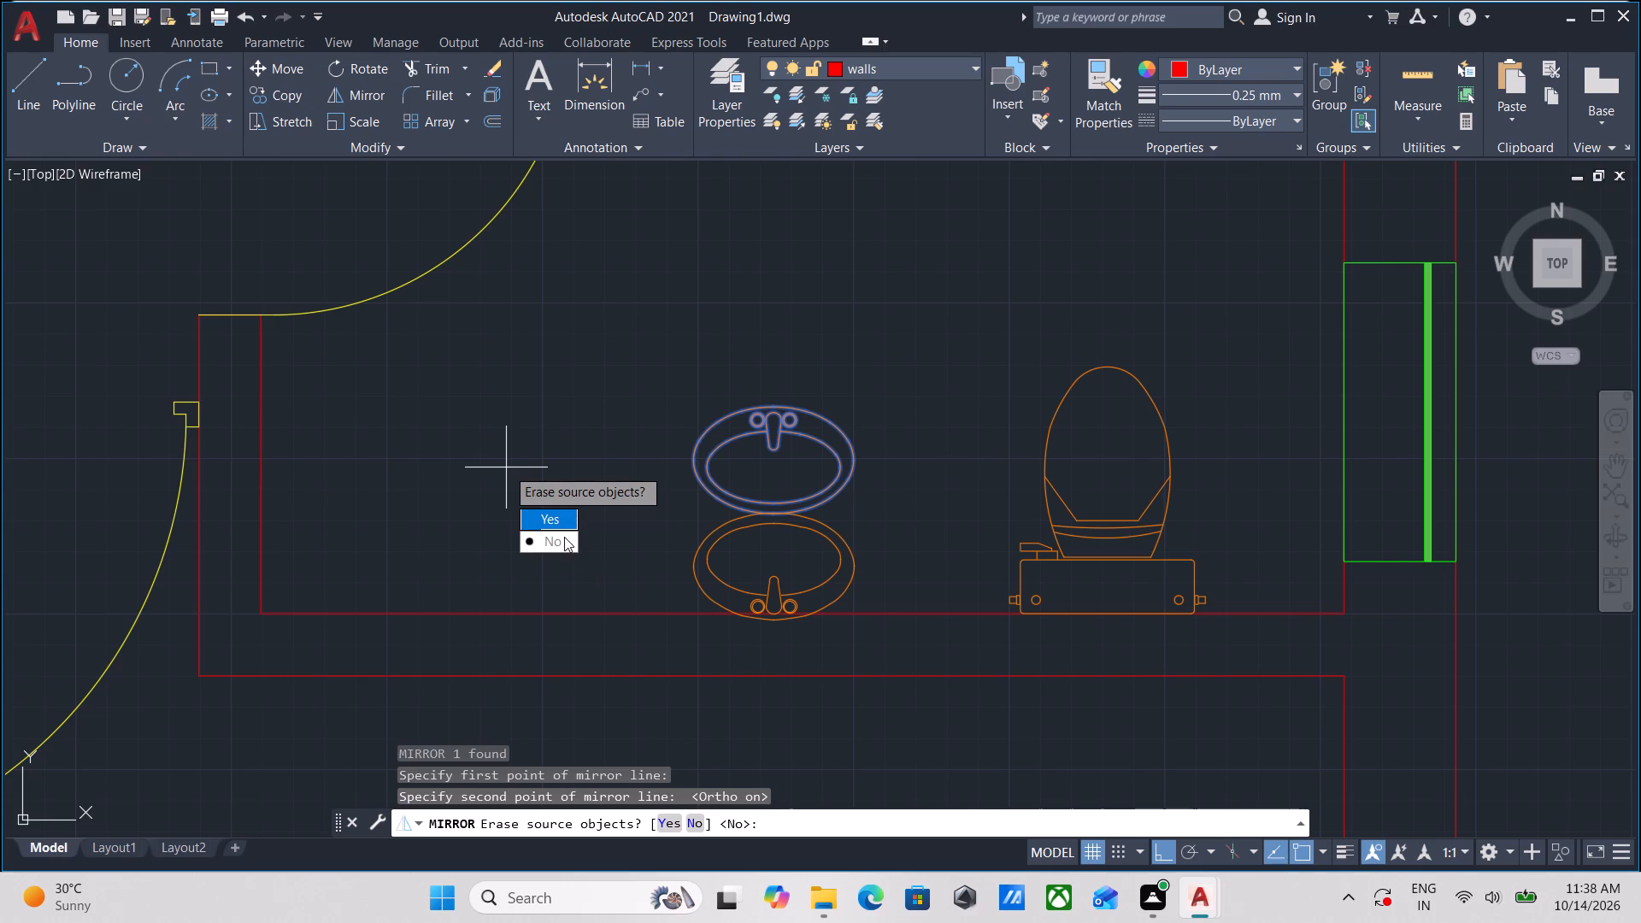
{"action": "left_click_drag", "start_coordinate": [561, 523], "coordinate": [506, 467]}
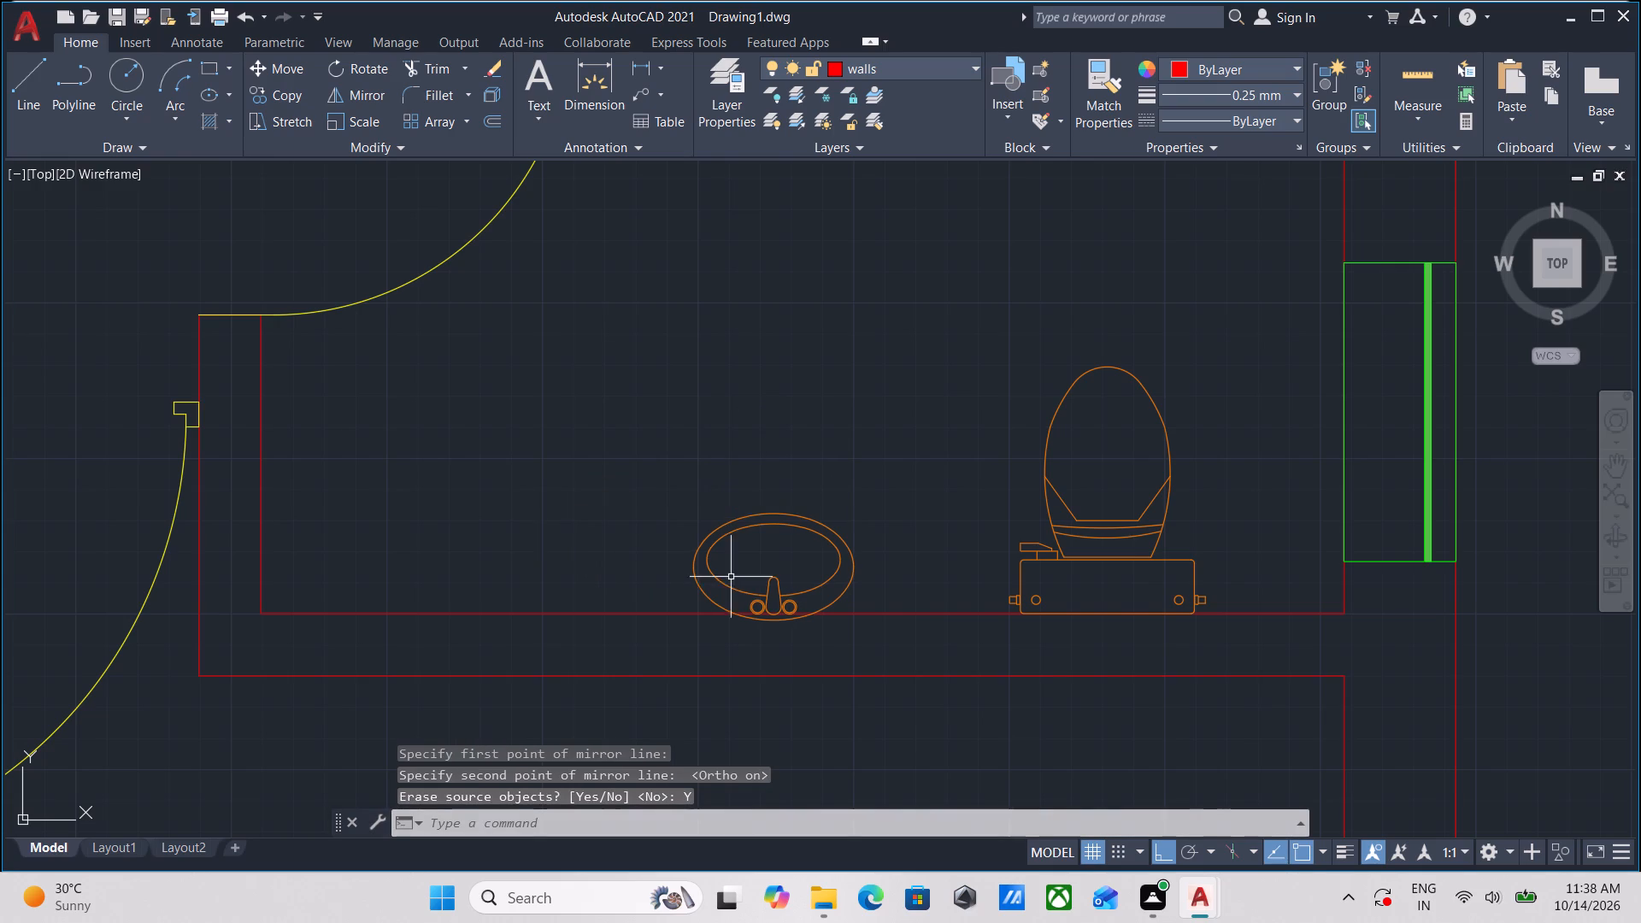
Move the mirrored washbasin by its back edge's midpoint up onto the inner line of the bathroom's lower wall.
{"action": "scroll", "coordinate": [871, 565], "scroll_direction": "up", "scroll_amount": 2}
{"action": "left_click_drag", "start_coordinate": [871, 544], "coordinate": [790, 566]}
{"action": "left_click", "coordinate": [728, 588]}
{"action": "middle_click_drag", "start_coordinate": [748, 553], "coordinate": [773, 497]}
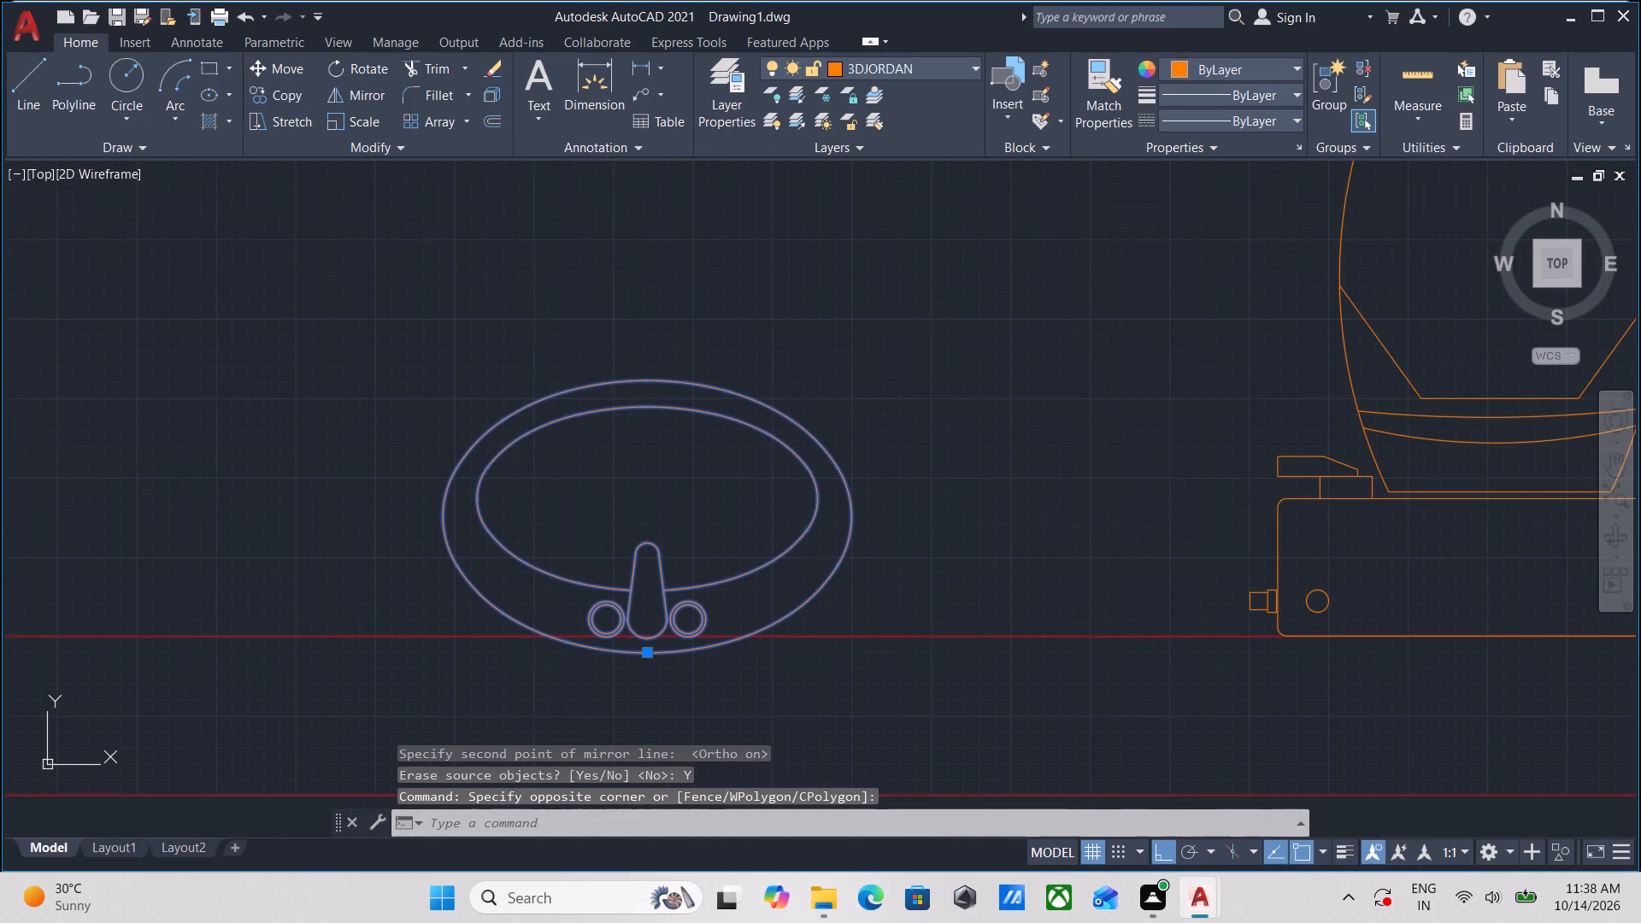
{"action": "key", "text": "m"}
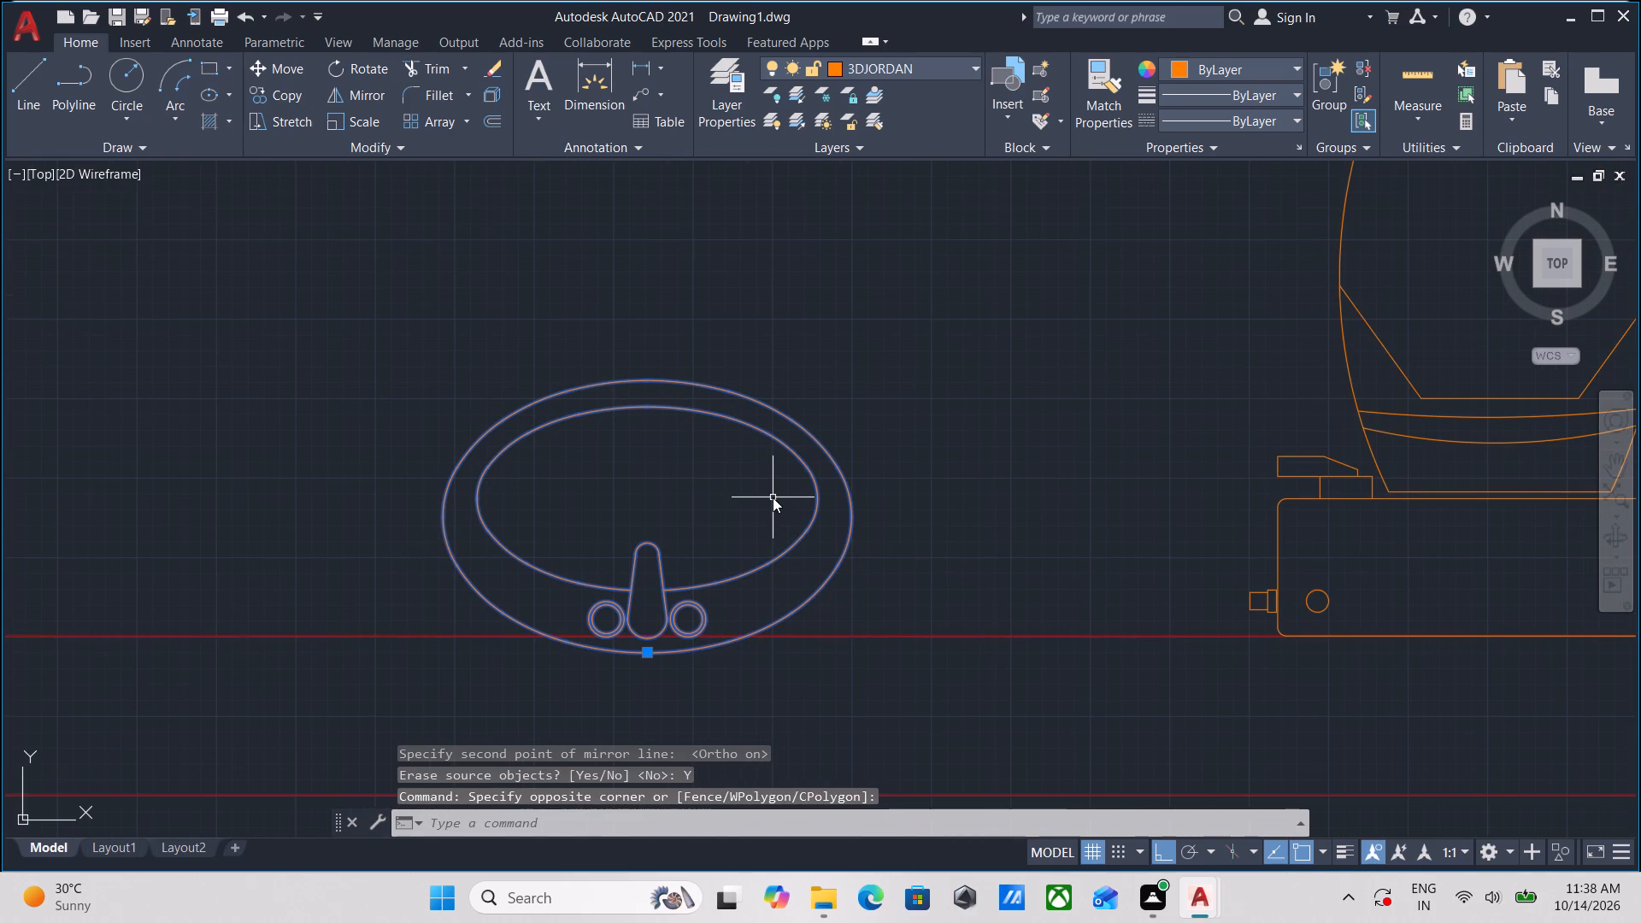
{"action": "key", "text": "Return"}
{"action": "left_click", "coordinate": [643, 654]}
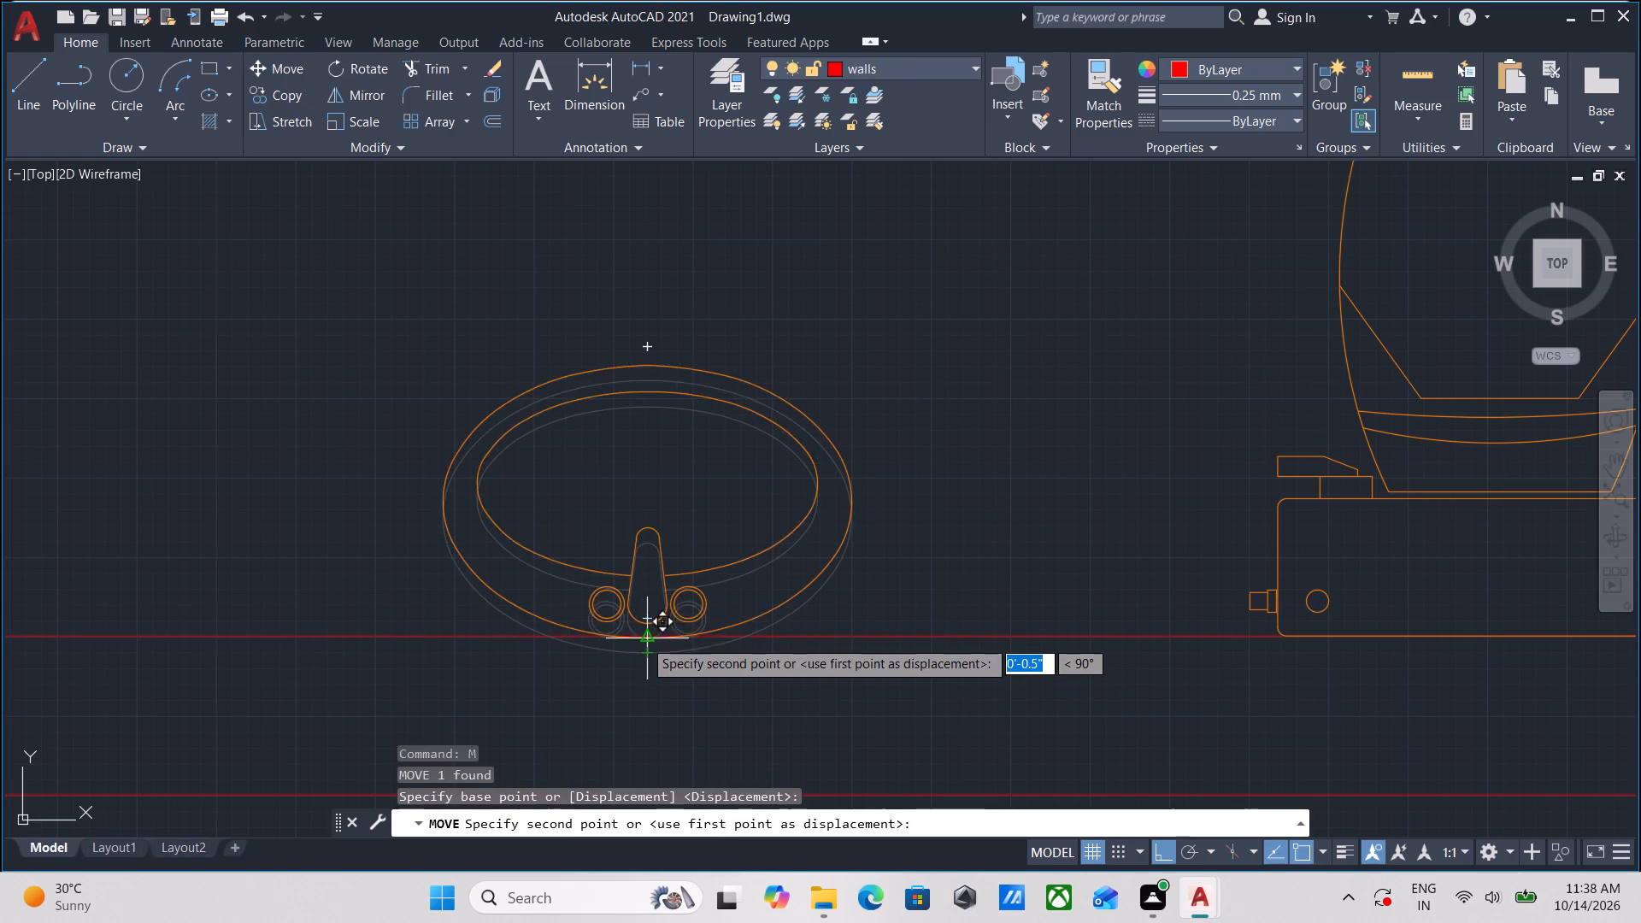
{"action": "left_click", "coordinate": [642, 629]}
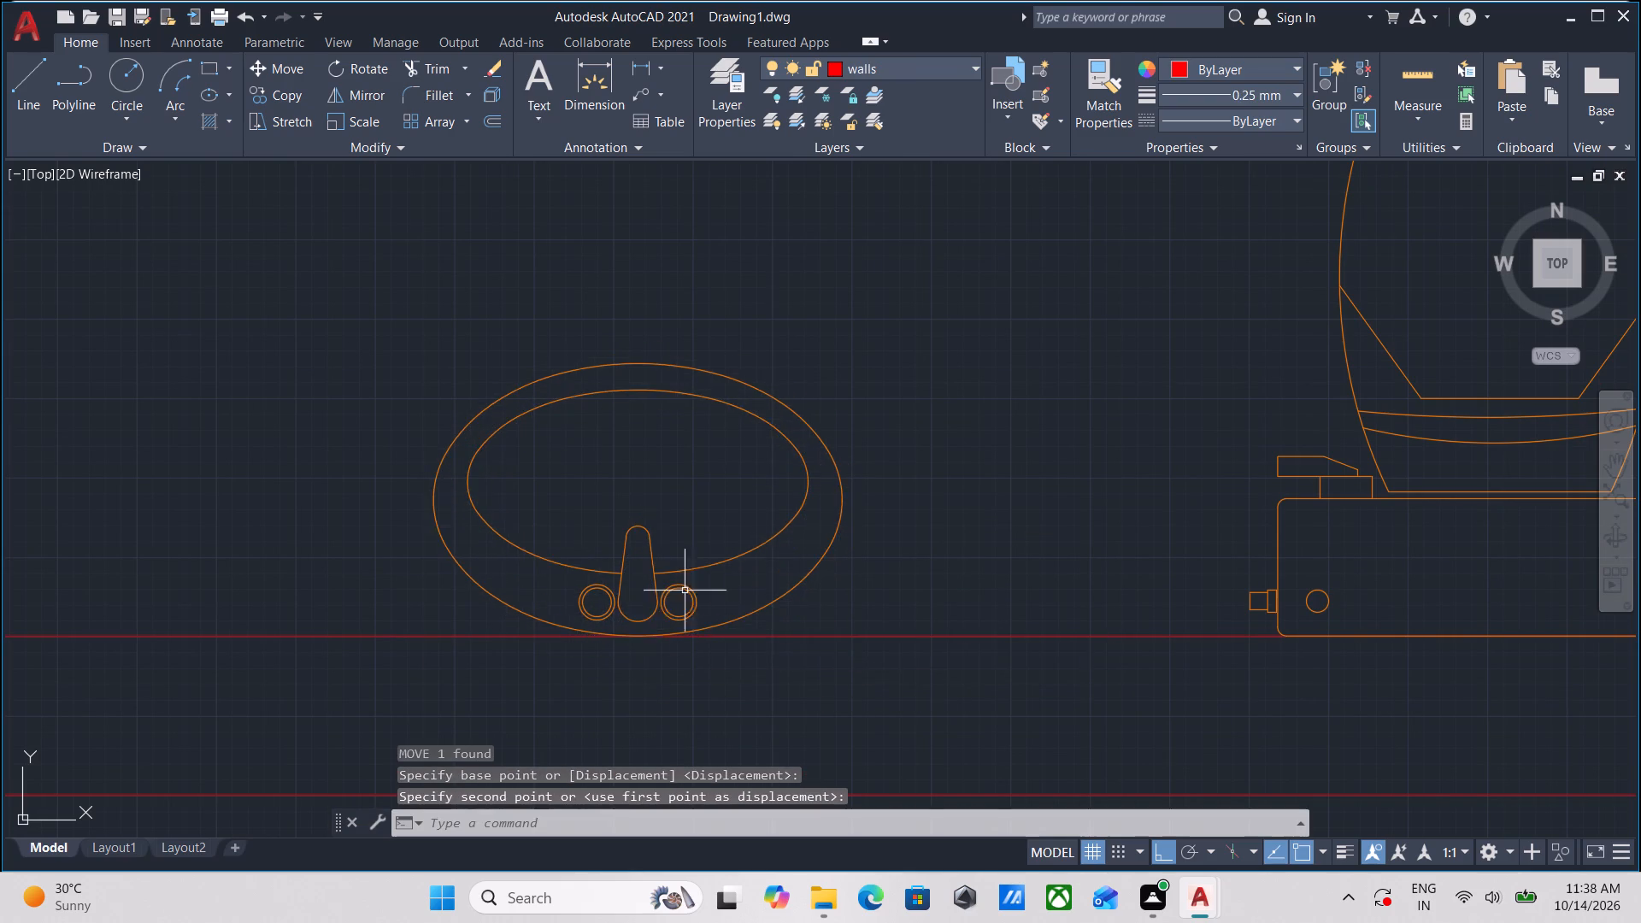
Review the washbasin and toilet placement in the lower apartment's right and left bathrooms.
{"action": "scroll", "coordinate": [767, 529], "scroll_direction": "down", "scroll_amount": 2}
{"action": "middle_click_drag", "start_coordinate": [767, 529], "coordinate": [827, 604]}
{"action": "scroll", "coordinate": [824, 571], "scroll_direction": "down", "scroll_amount": 3}
{"action": "middle_click_drag", "start_coordinate": [824, 571], "coordinate": [936, 543]}
{"action": "middle_click_drag", "start_coordinate": [655, 615], "coordinate": [825, 611]}
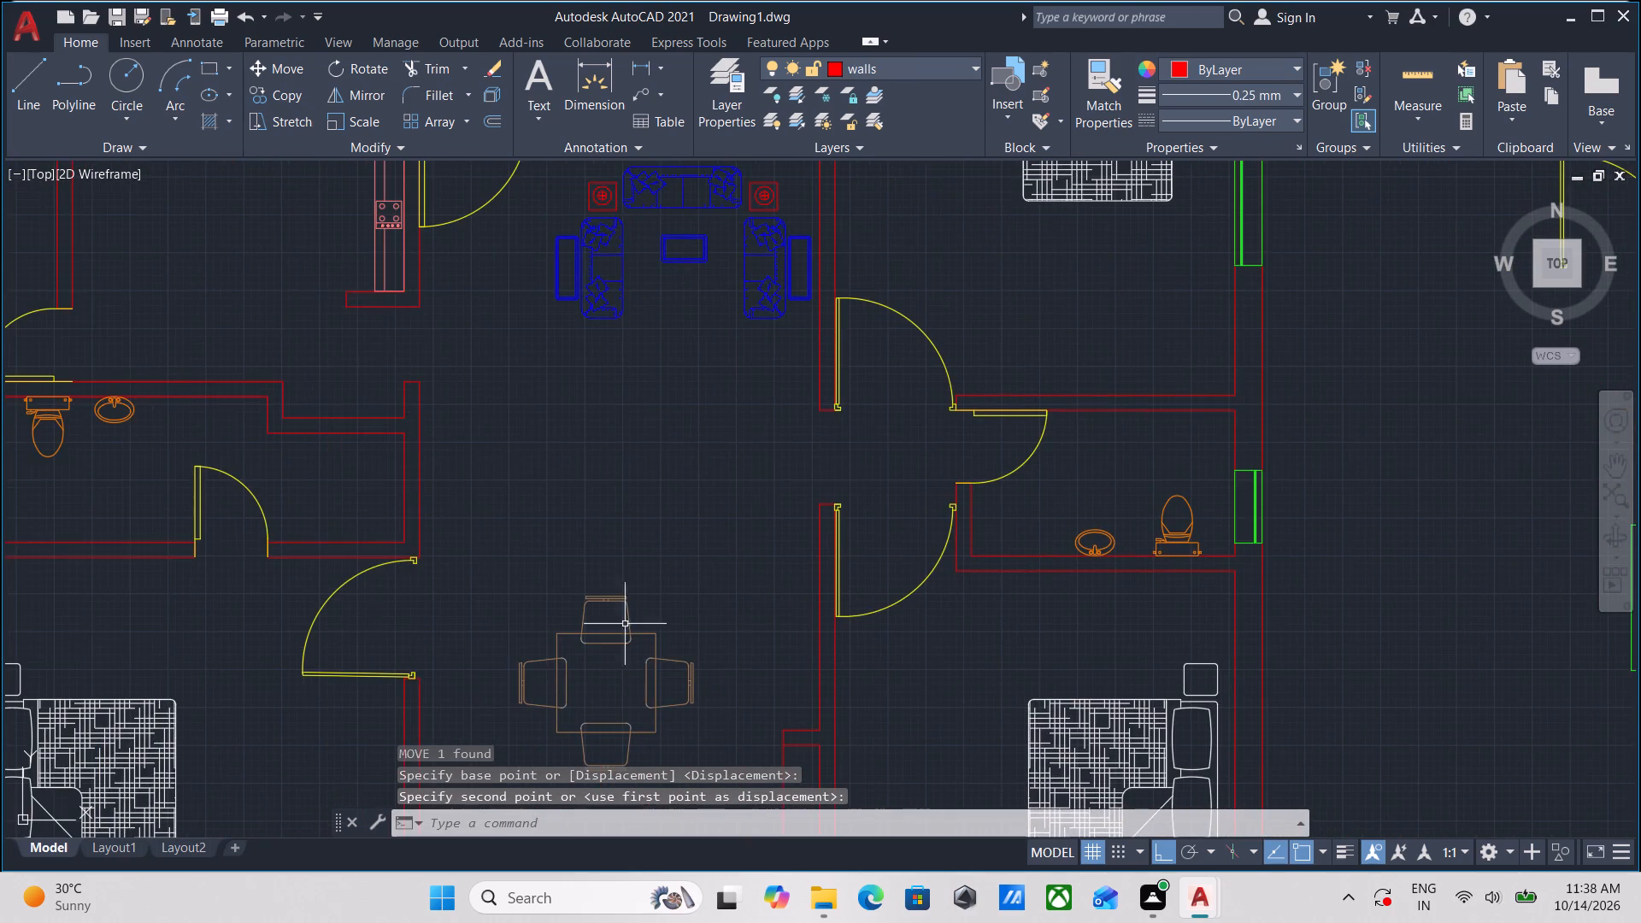
{"action": "middle_click_drag", "start_coordinate": [330, 580], "coordinate": [539, 562]}
{"action": "scroll", "coordinate": [391, 448], "scroll_direction": "up", "scroll_amount": 2}
{"action": "scroll", "coordinate": [397, 439], "scroll_direction": "down", "scroll_amount": 4}
{"action": "scroll", "coordinate": [368, 429], "scroll_direction": "up", "scroll_amount": 2}
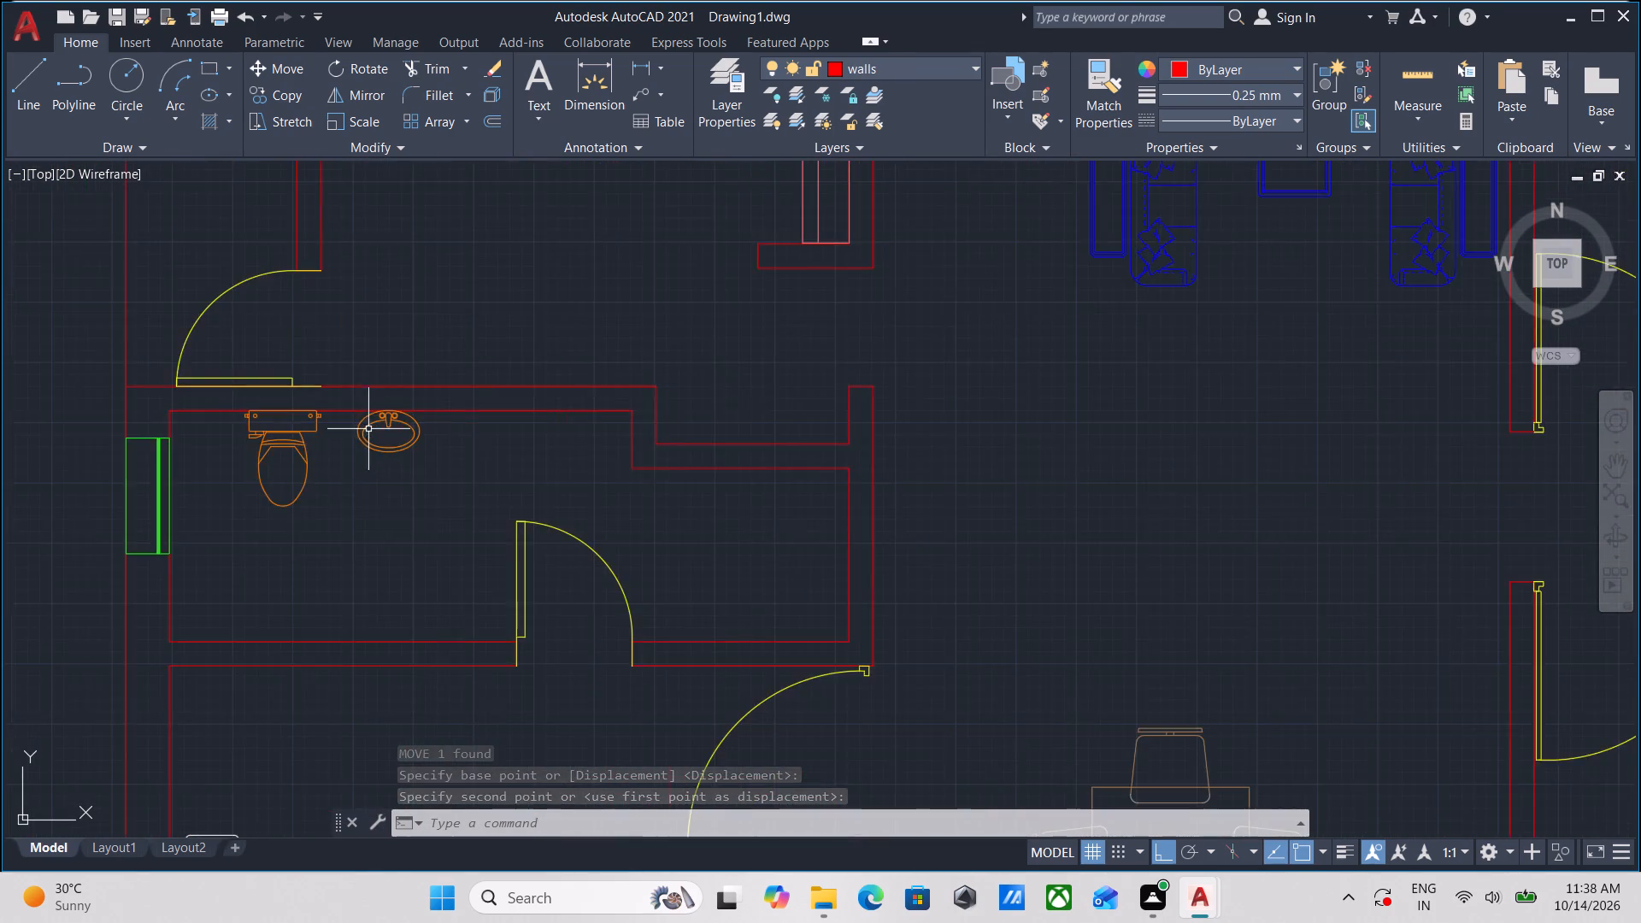
{"action": "scroll", "coordinate": [368, 429], "scroll_direction": "up", "scroll_amount": 4}
{"action": "left_click_drag", "start_coordinate": [511, 491], "coordinate": [500, 463]}
{"action": "left_click", "coordinate": [483, 483]}
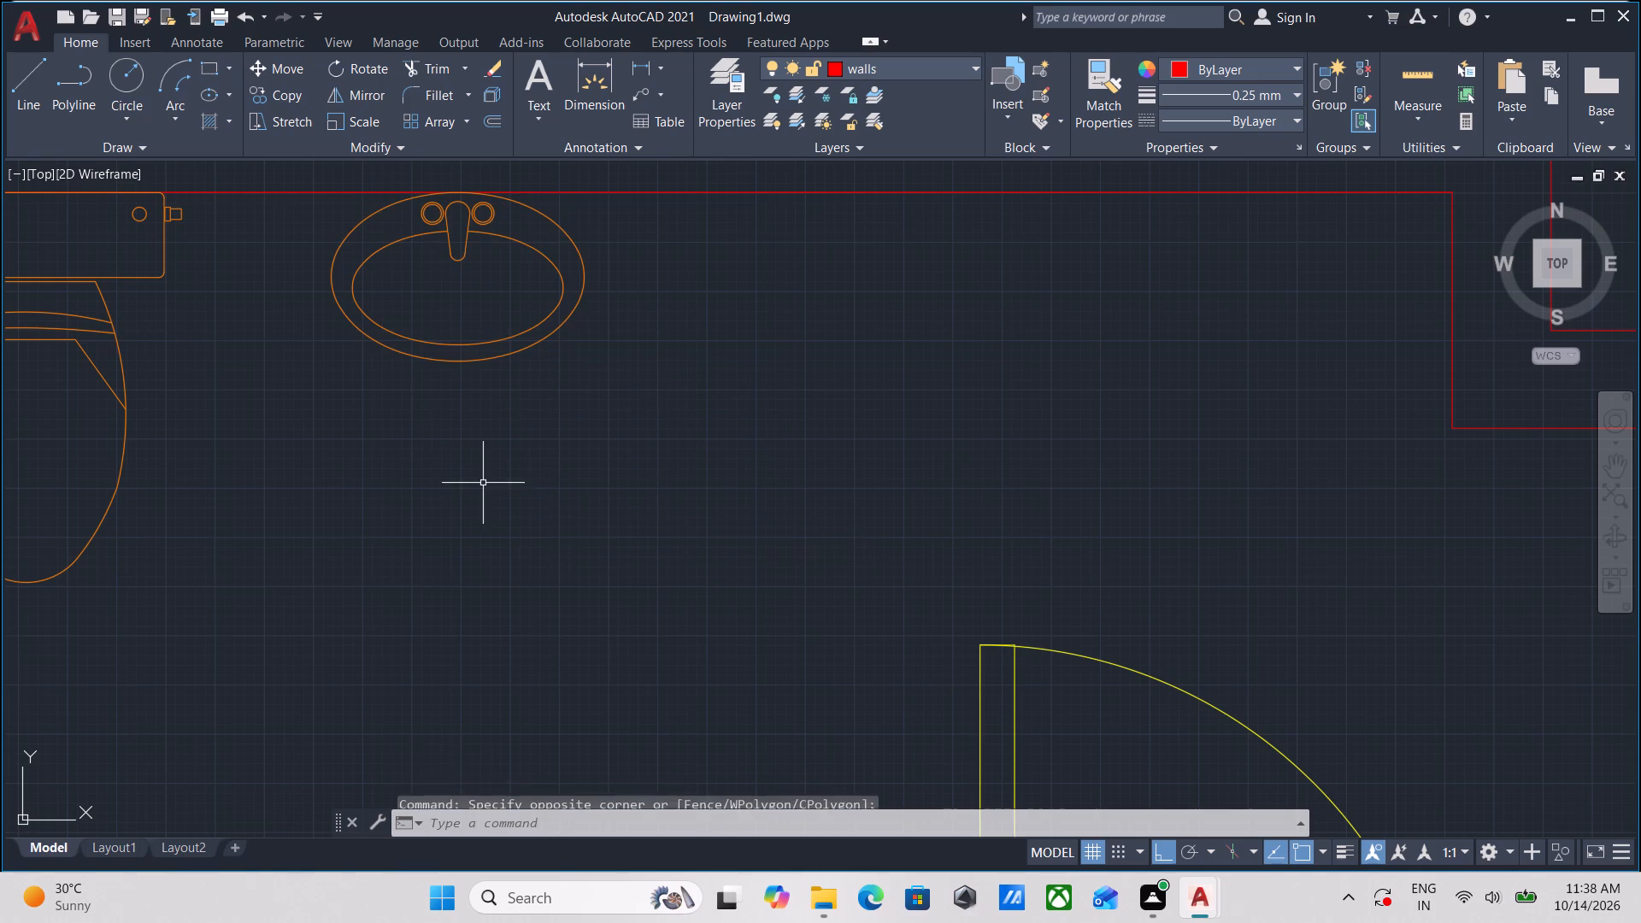
Copy the washbasin in the lower apartment's right bathroom straight up onto the lower wall of the upper apartment's right bathroom, with Ortho on.
{"action": "scroll", "coordinate": [485, 481], "scroll_direction": "down", "scroll_amount": 7}
{"action": "middle_click_drag", "start_coordinate": [532, 505], "coordinate": [377, 466]}
{"action": "scroll", "coordinate": [608, 495], "scroll_direction": "up", "scroll_amount": 3}
{"action": "scroll", "coordinate": [562, 438], "scroll_direction": "up", "scroll_amount": 4}
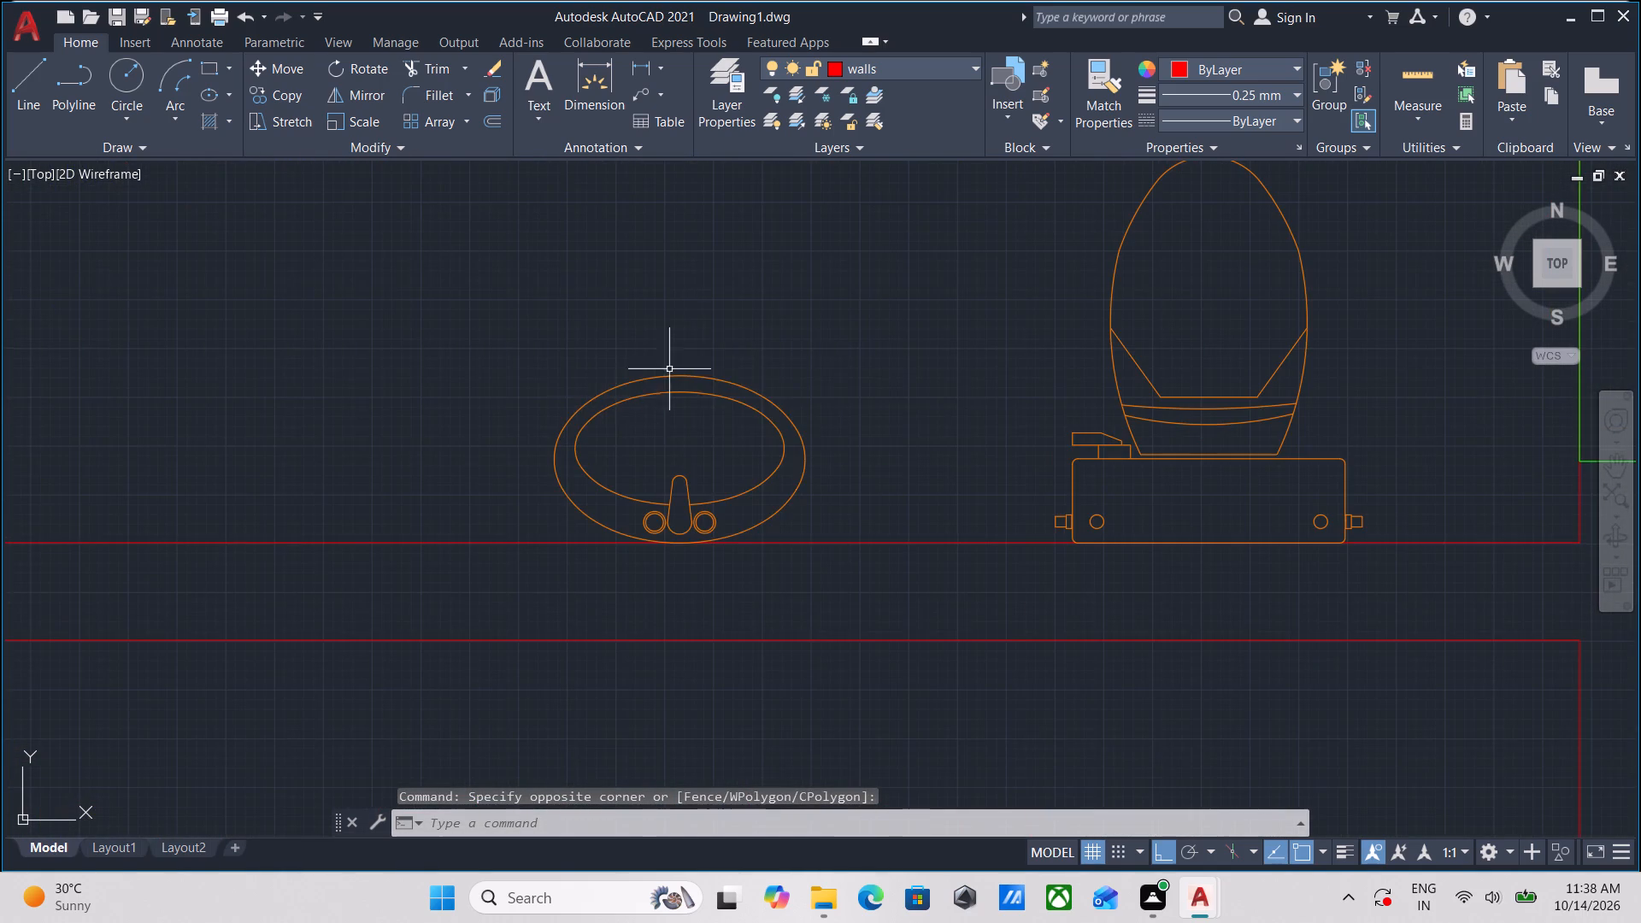
{"action": "left_click", "coordinate": [704, 349]}
{"action": "left_click", "coordinate": [632, 404]}
{"action": "middle_click_drag", "start_coordinate": [462, 463], "coordinate": [5, 803]}
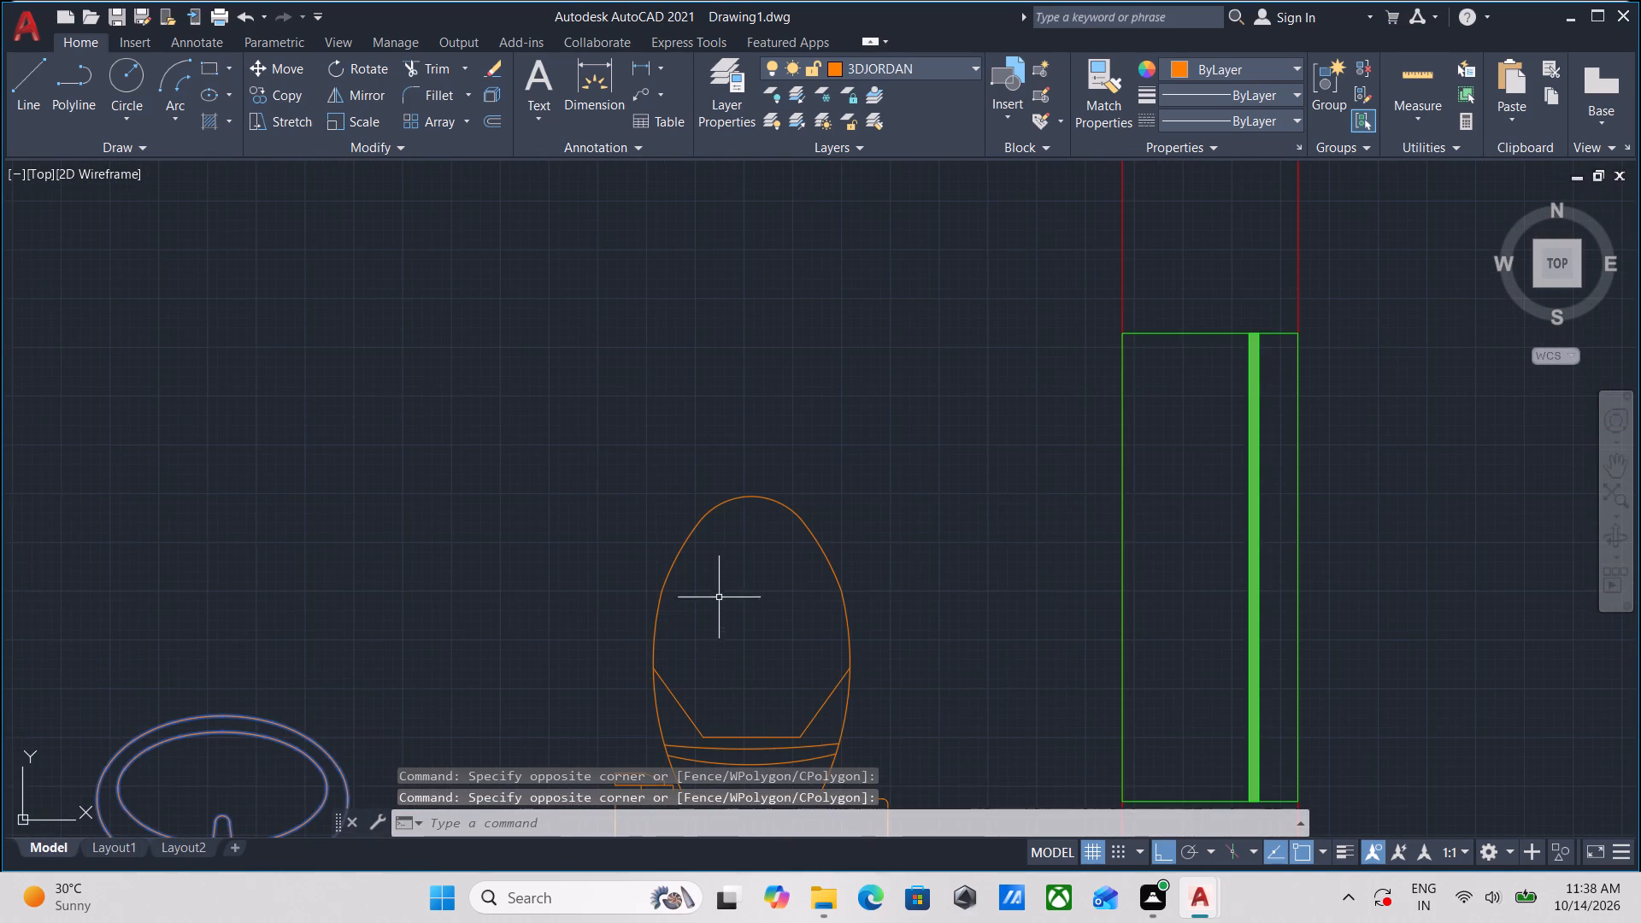
{"action": "scroll", "coordinate": [723, 594], "scroll_direction": "down", "scroll_amount": 2}
{"action": "middle_click_drag", "start_coordinate": [723, 594], "coordinate": [779, 443]}
{"action": "scroll", "coordinate": [607, 513], "scroll_direction": "up", "scroll_amount": 2}
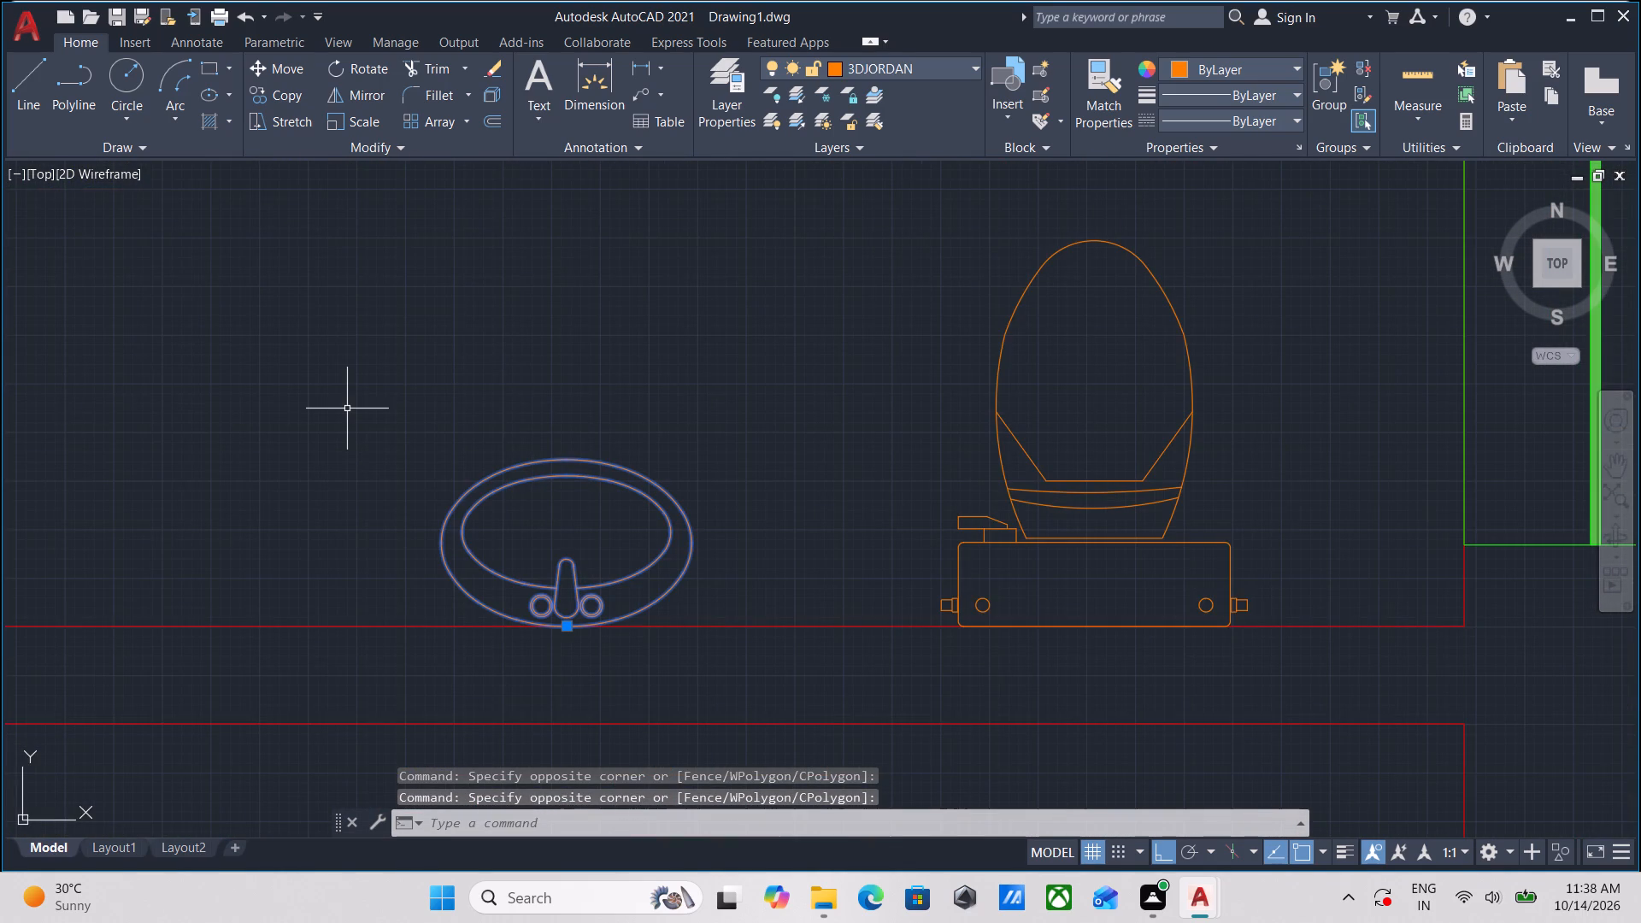
{"action": "type", "text": "CO"}
{"action": "key", "text": "Return"}
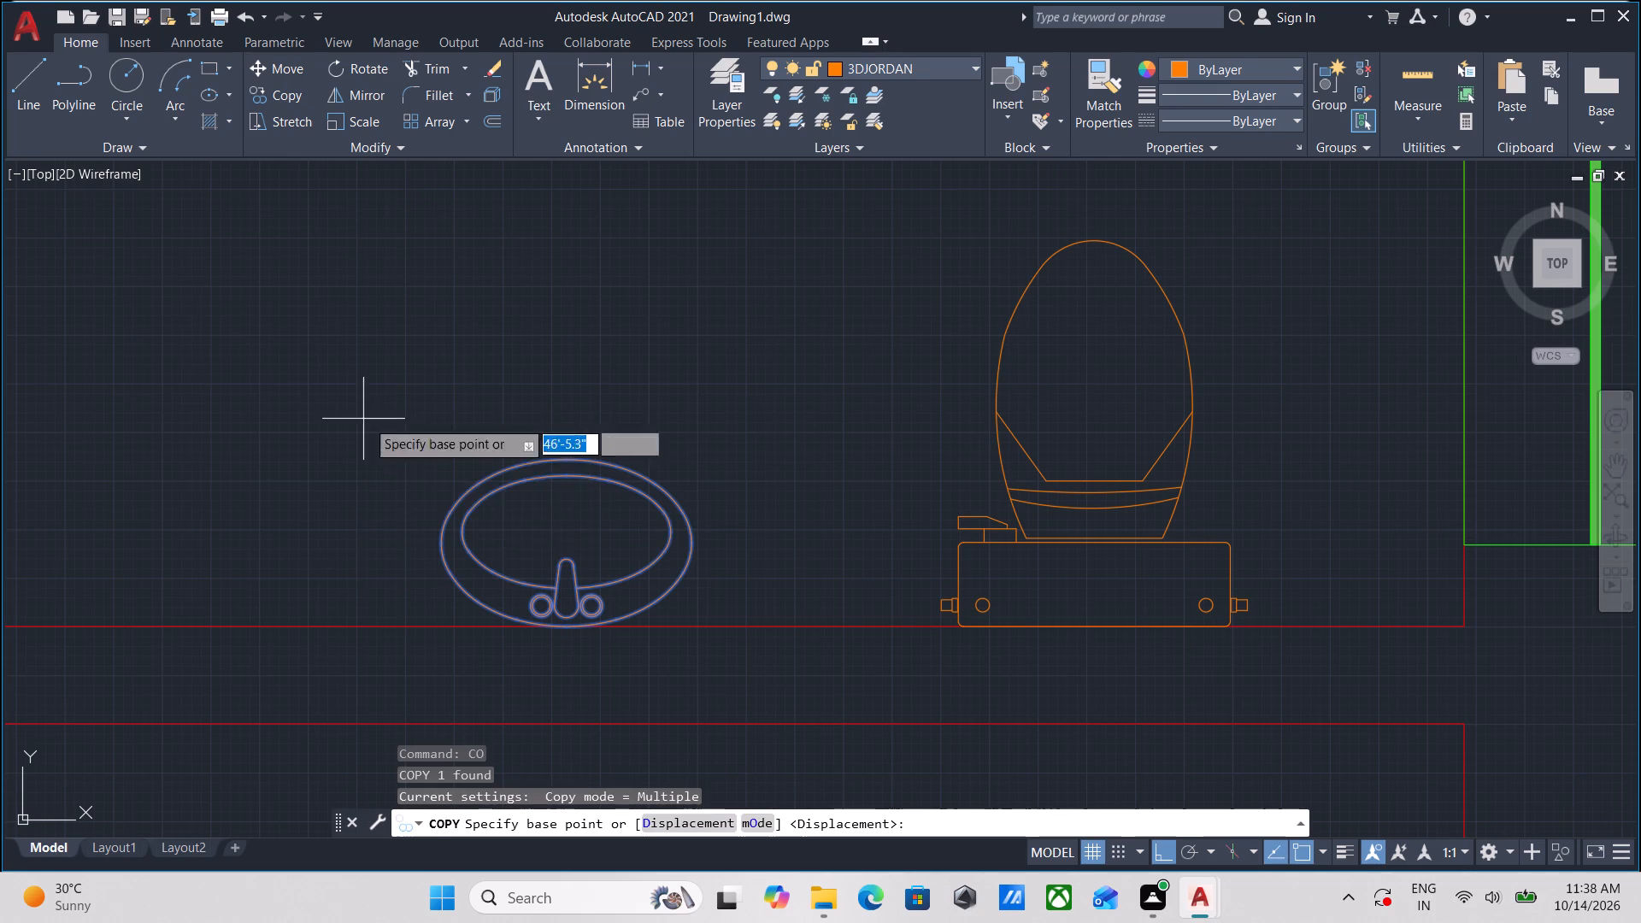
{"action": "left_click", "coordinate": [568, 629]}
{"action": "scroll", "coordinate": [625, 385], "scroll_direction": "down", "scroll_amount": 2}
{"action": "middle_click_drag", "start_coordinate": [625, 385], "coordinate": [643, 426]}
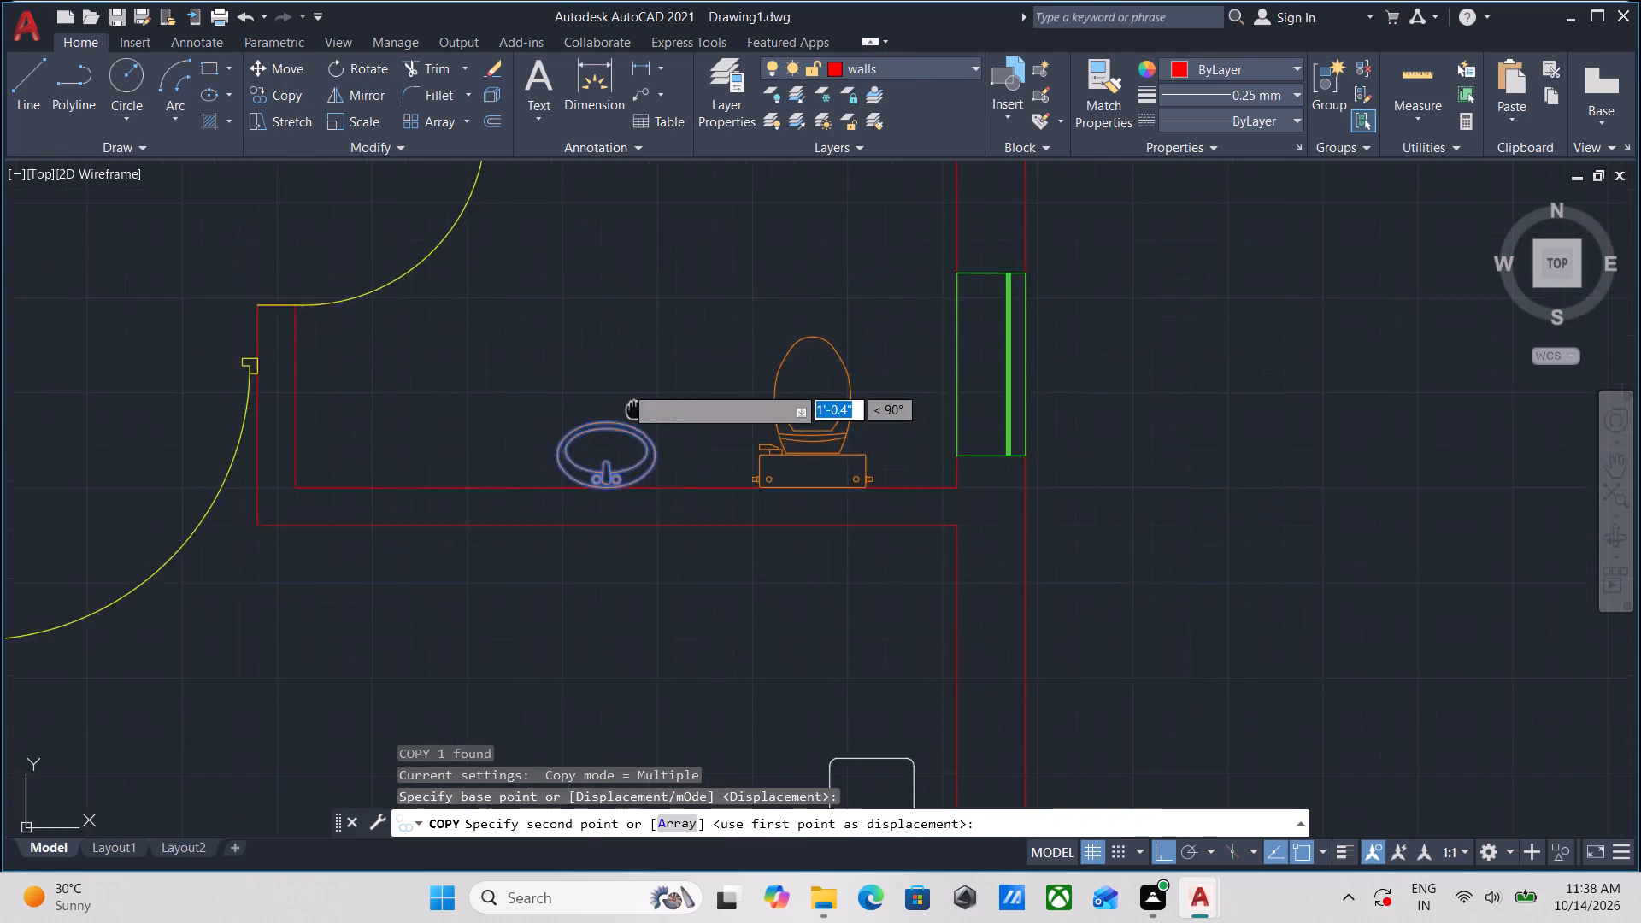
{"action": "middle_click_drag", "start_coordinate": [643, 426], "coordinate": [846, 614]}
{"action": "key", "text": "F8"}
{"action": "scroll", "coordinate": [949, 386], "scroll_direction": "down", "scroll_amount": 2}
{"action": "middle_click_drag", "start_coordinate": [949, 386], "coordinate": [929, 444]}
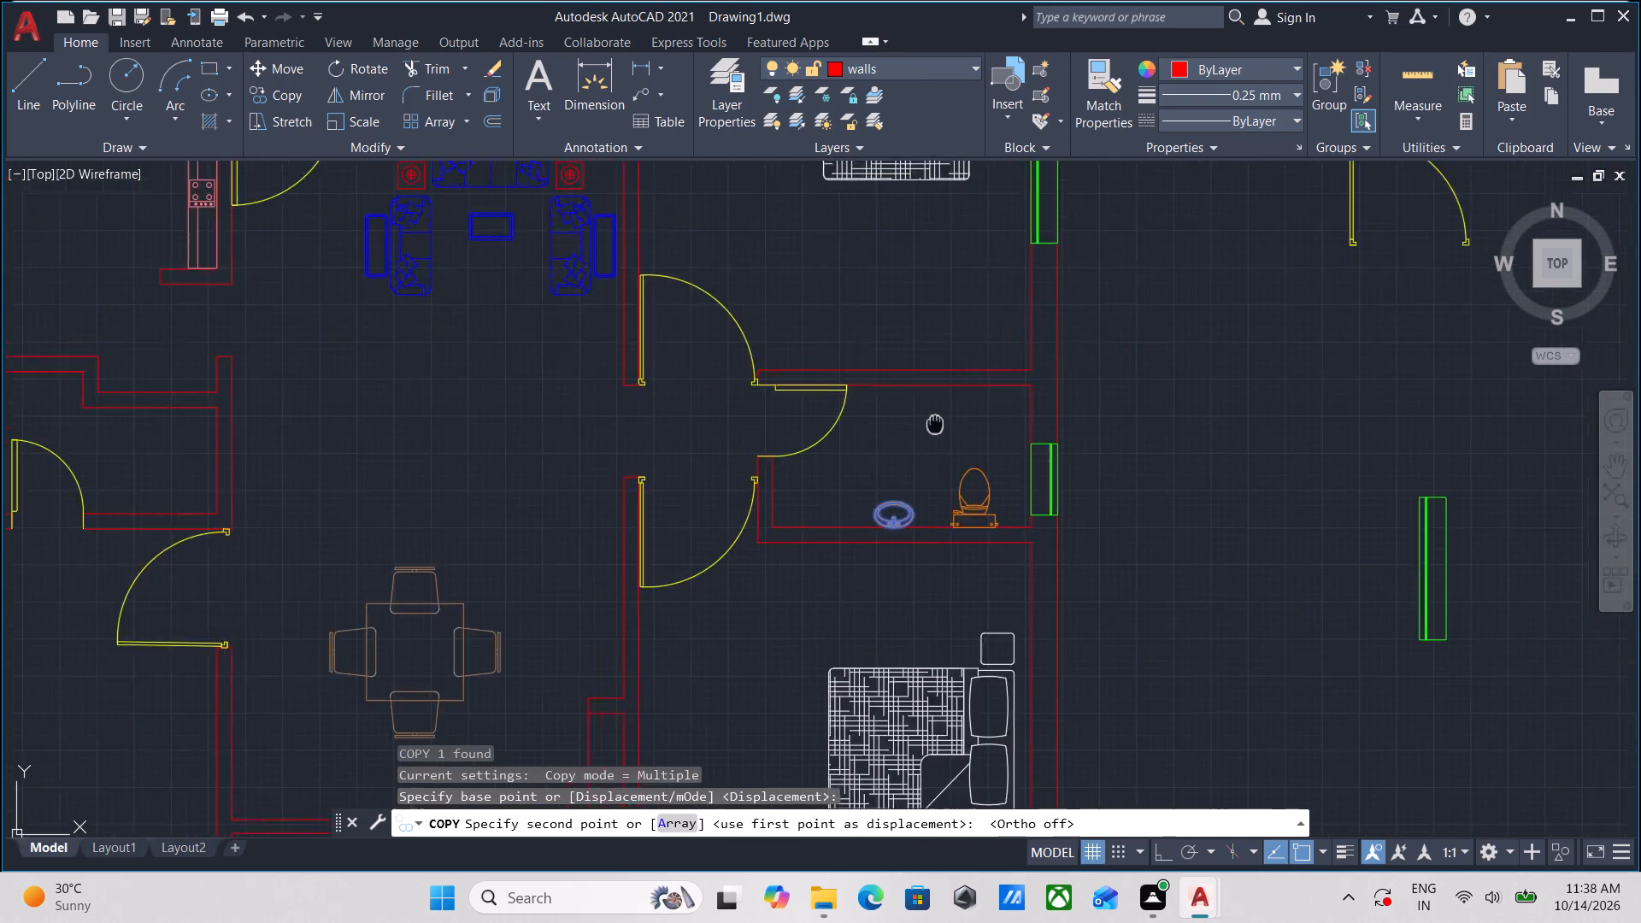
{"action": "middle_click_drag", "start_coordinate": [929, 444], "coordinate": [910, 681]}
{"action": "scroll", "coordinate": [885, 488], "scroll_direction": "down", "scroll_amount": 1}
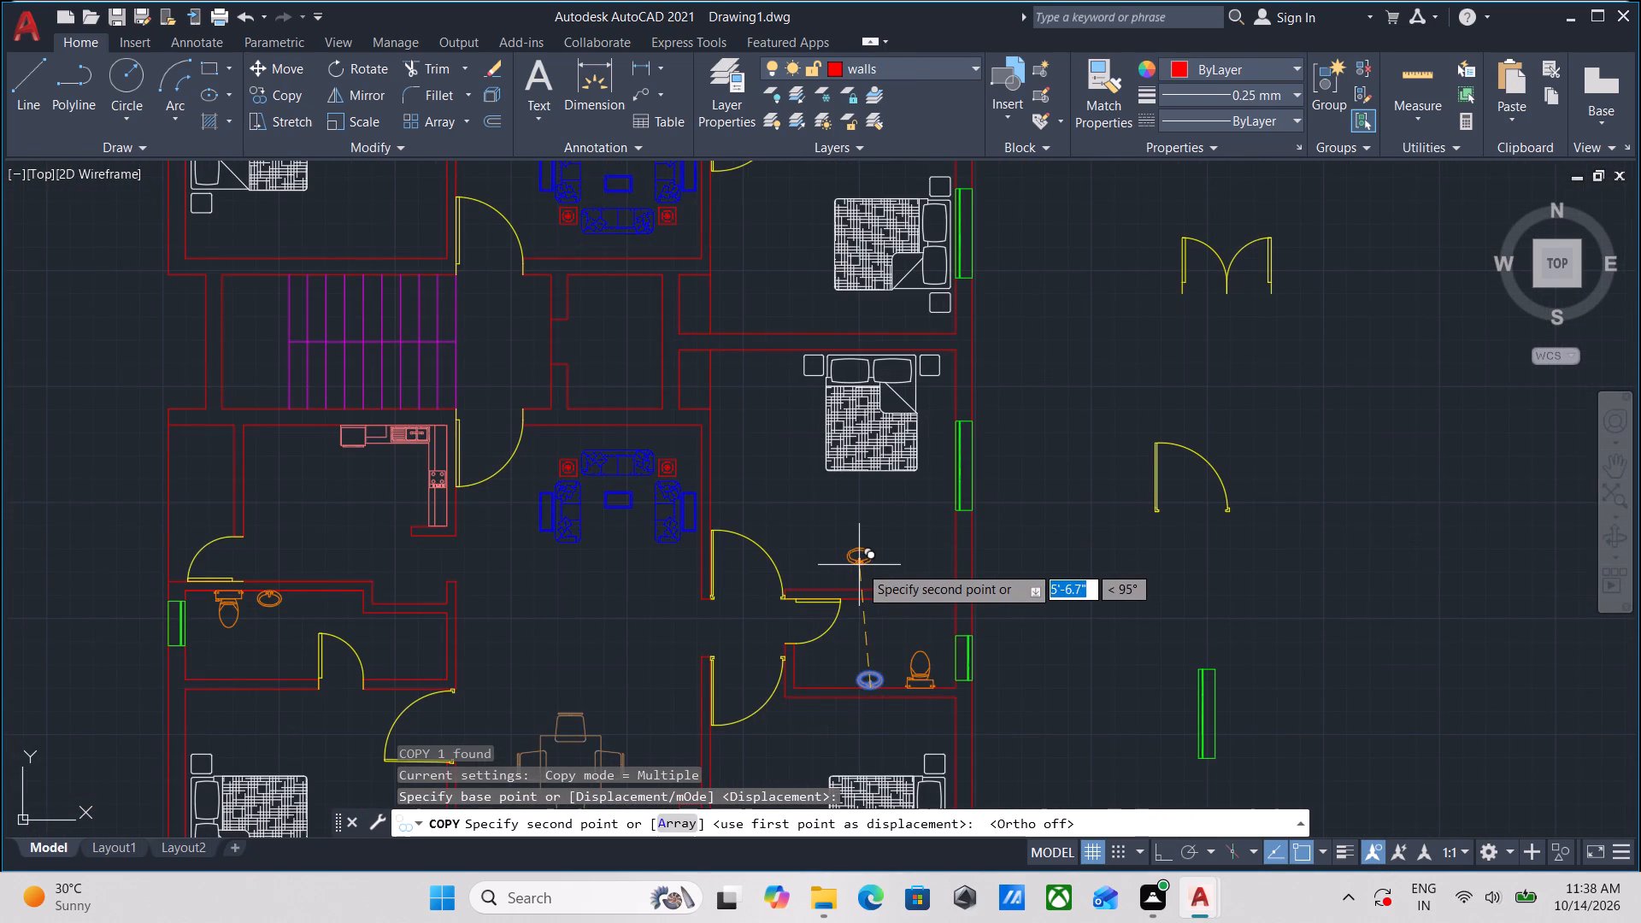
{"action": "key", "text": "F8"}
{"action": "scroll", "coordinate": [897, 495], "scroll_direction": "down", "scroll_amount": 1}
{"action": "middle_click_drag", "start_coordinate": [897, 495], "coordinate": [896, 621]}
{"action": "scroll", "coordinate": [844, 326], "scroll_direction": "up", "scroll_amount": 3}
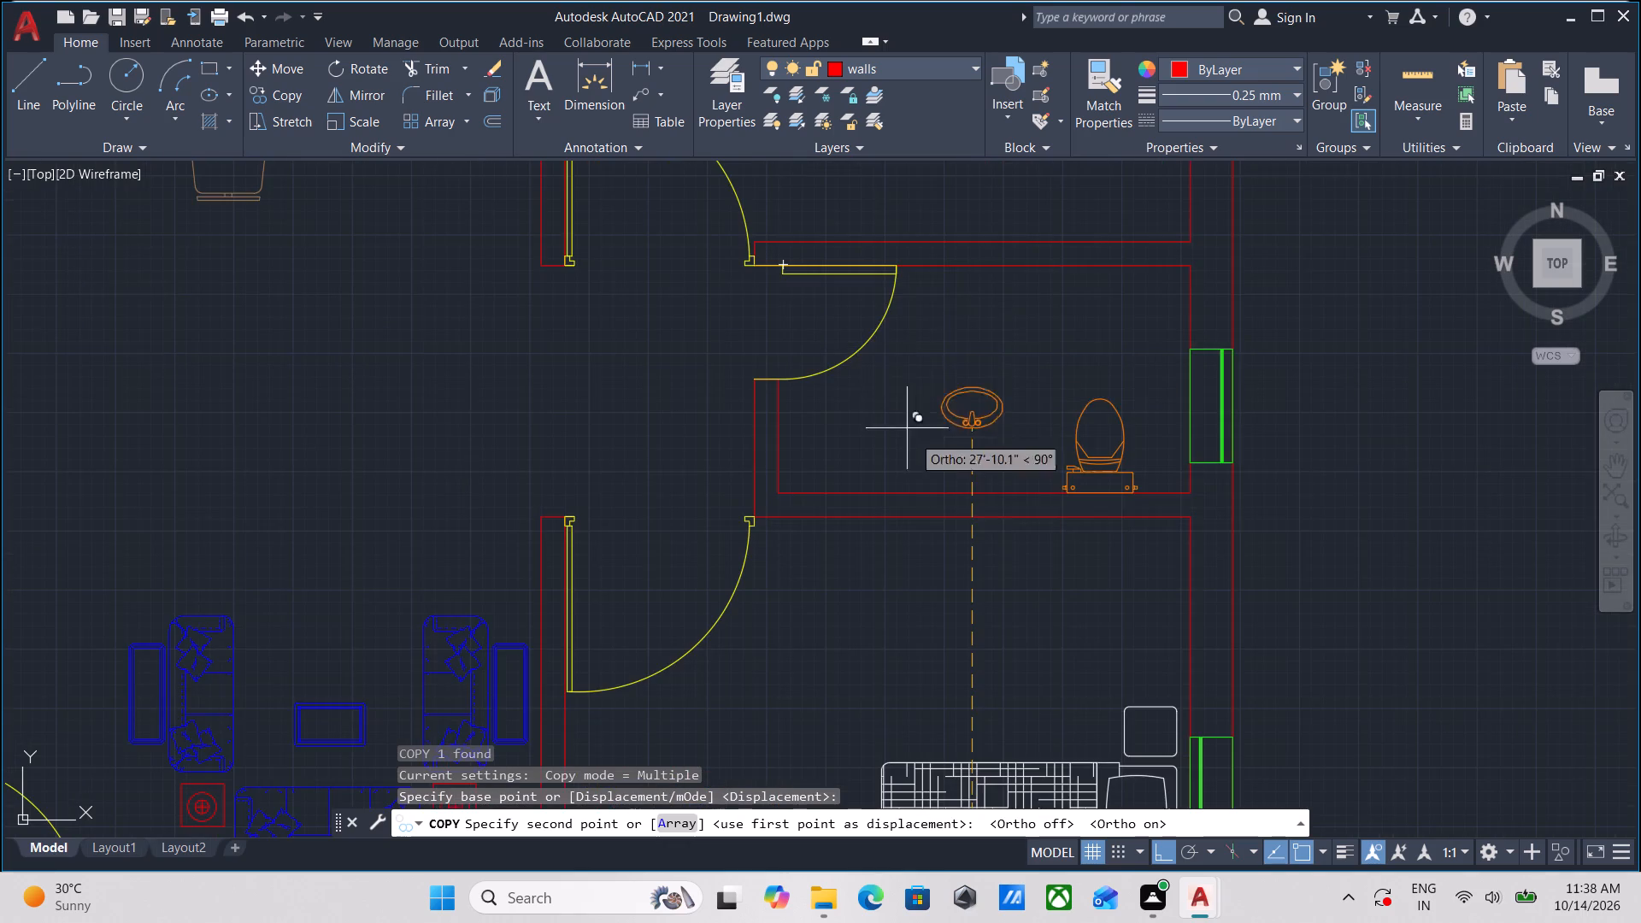
{"action": "scroll", "coordinate": [960, 497], "scroll_direction": "up", "scroll_amount": 3}
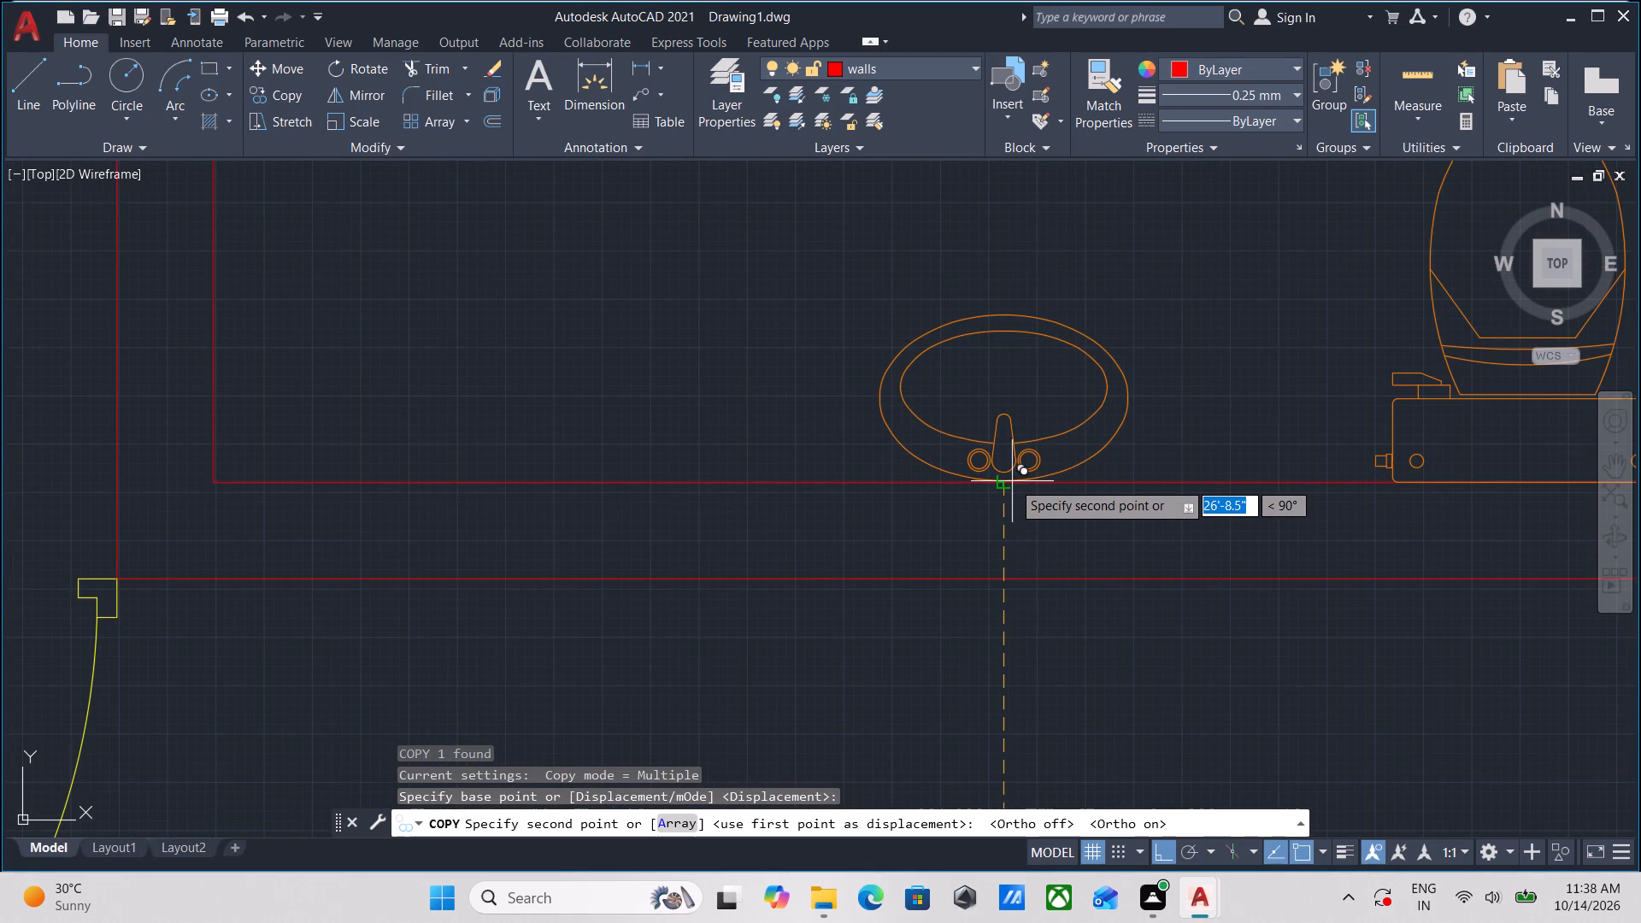
{"action": "left_click", "coordinate": [1012, 481]}
{"action": "scroll", "coordinate": [957, 397], "scroll_direction": "down", "scroll_amount": 3}
{"action": "middle_click_drag", "start_coordinate": [932, 443], "coordinate": [917, 543]}
{"action": "key", "text": "Escape"}
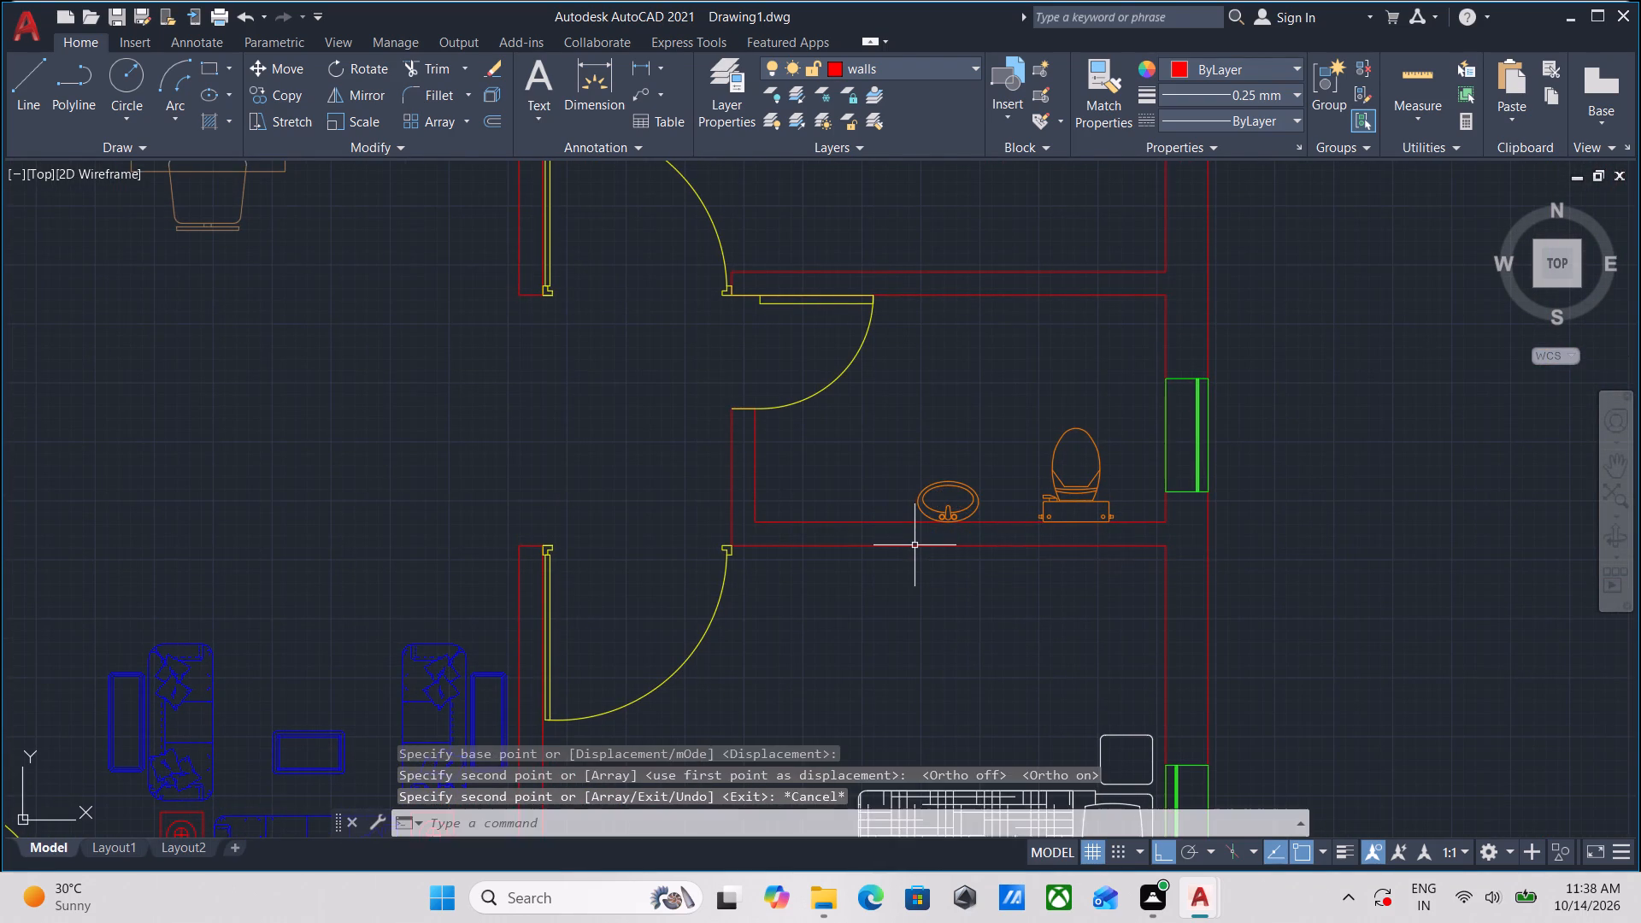
Review the furniture, kitchen and bathroom fixtures across both apartments, ending at the upper apartment's kitchen.
{"action": "scroll", "coordinate": [914, 532], "scroll_direction": "down", "scroll_amount": 2}
{"action": "middle_click_drag", "start_coordinate": [914, 532], "coordinate": [971, 507]}
{"action": "scroll", "coordinate": [842, 483], "scroll_direction": "down", "scroll_amount": 1}
{"action": "middle_click_drag", "start_coordinate": [835, 483], "coordinate": [954, 408]}
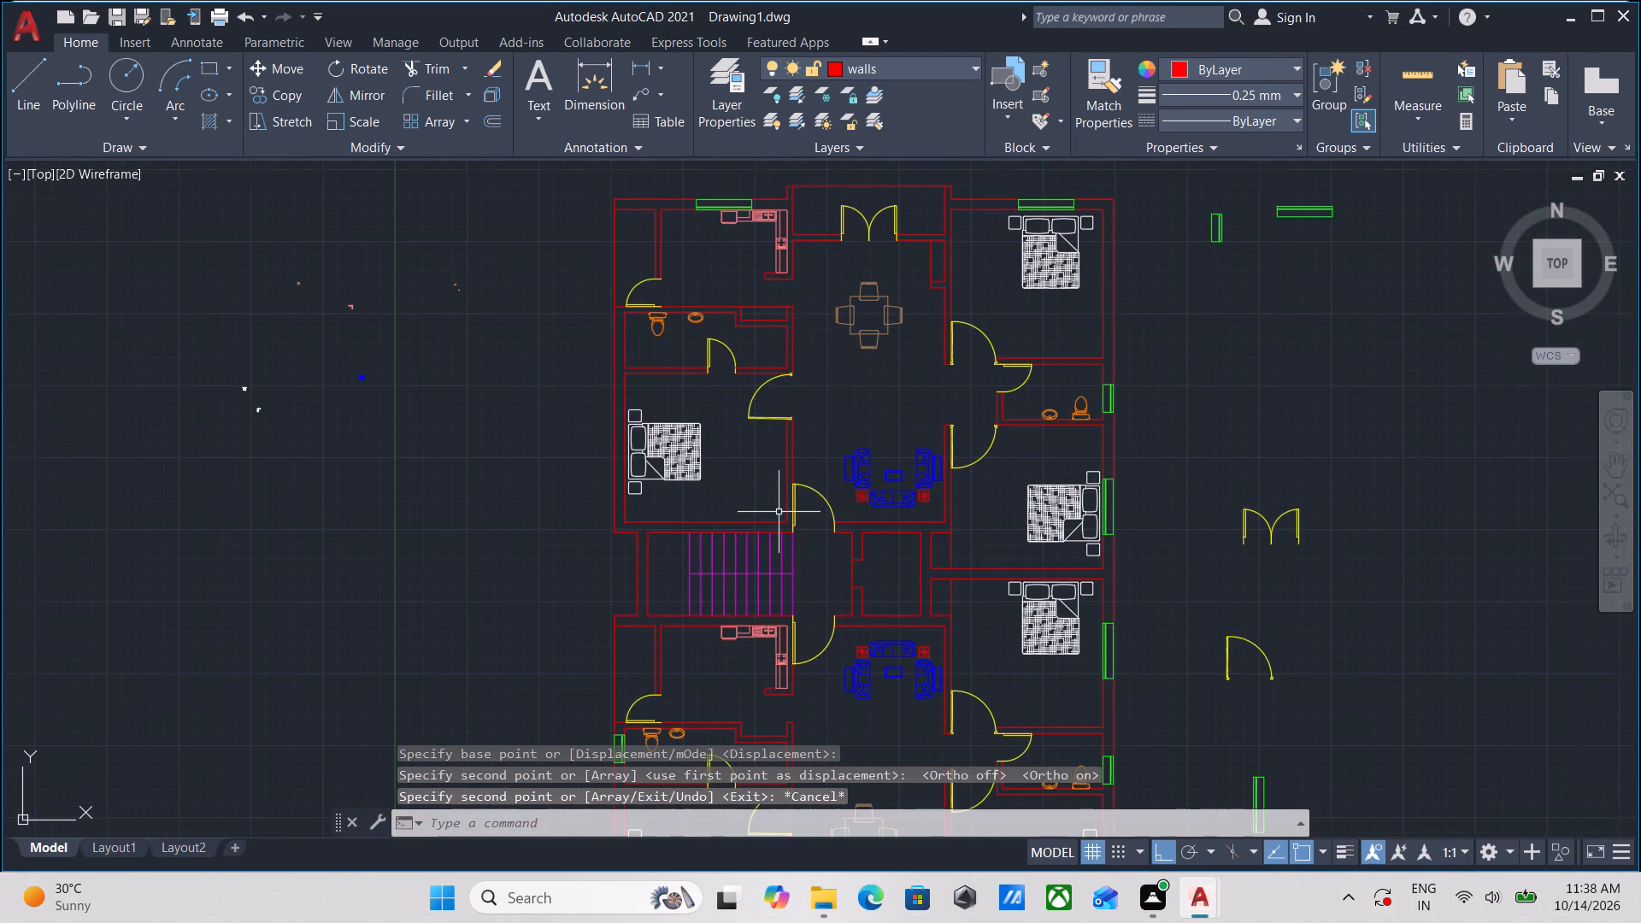
{"action": "scroll", "coordinate": [775, 514], "scroll_direction": "up", "scroll_amount": 2}
{"action": "scroll", "coordinate": [730, 528], "scroll_direction": "down", "scroll_amount": 1}
{"action": "middle_click_drag", "start_coordinate": [871, 667], "coordinate": [786, 444]}
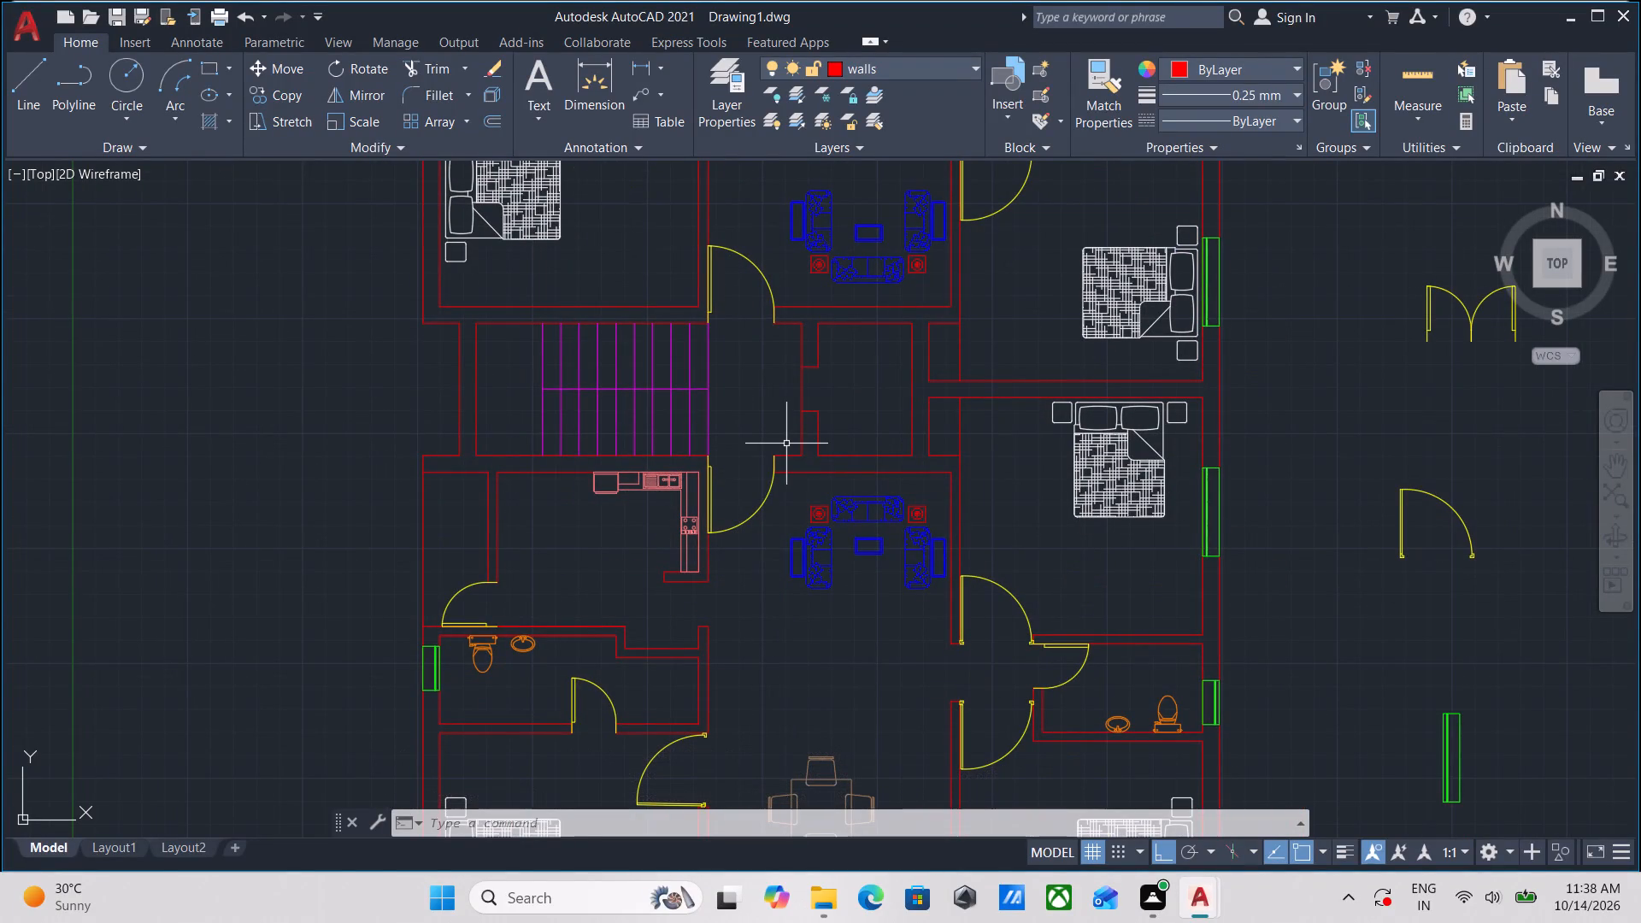
{"action": "scroll", "coordinate": [430, 599], "scroll_direction": "down", "scroll_amount": 1}
{"action": "middle_click_drag", "start_coordinate": [460, 556], "coordinate": [470, 593]}
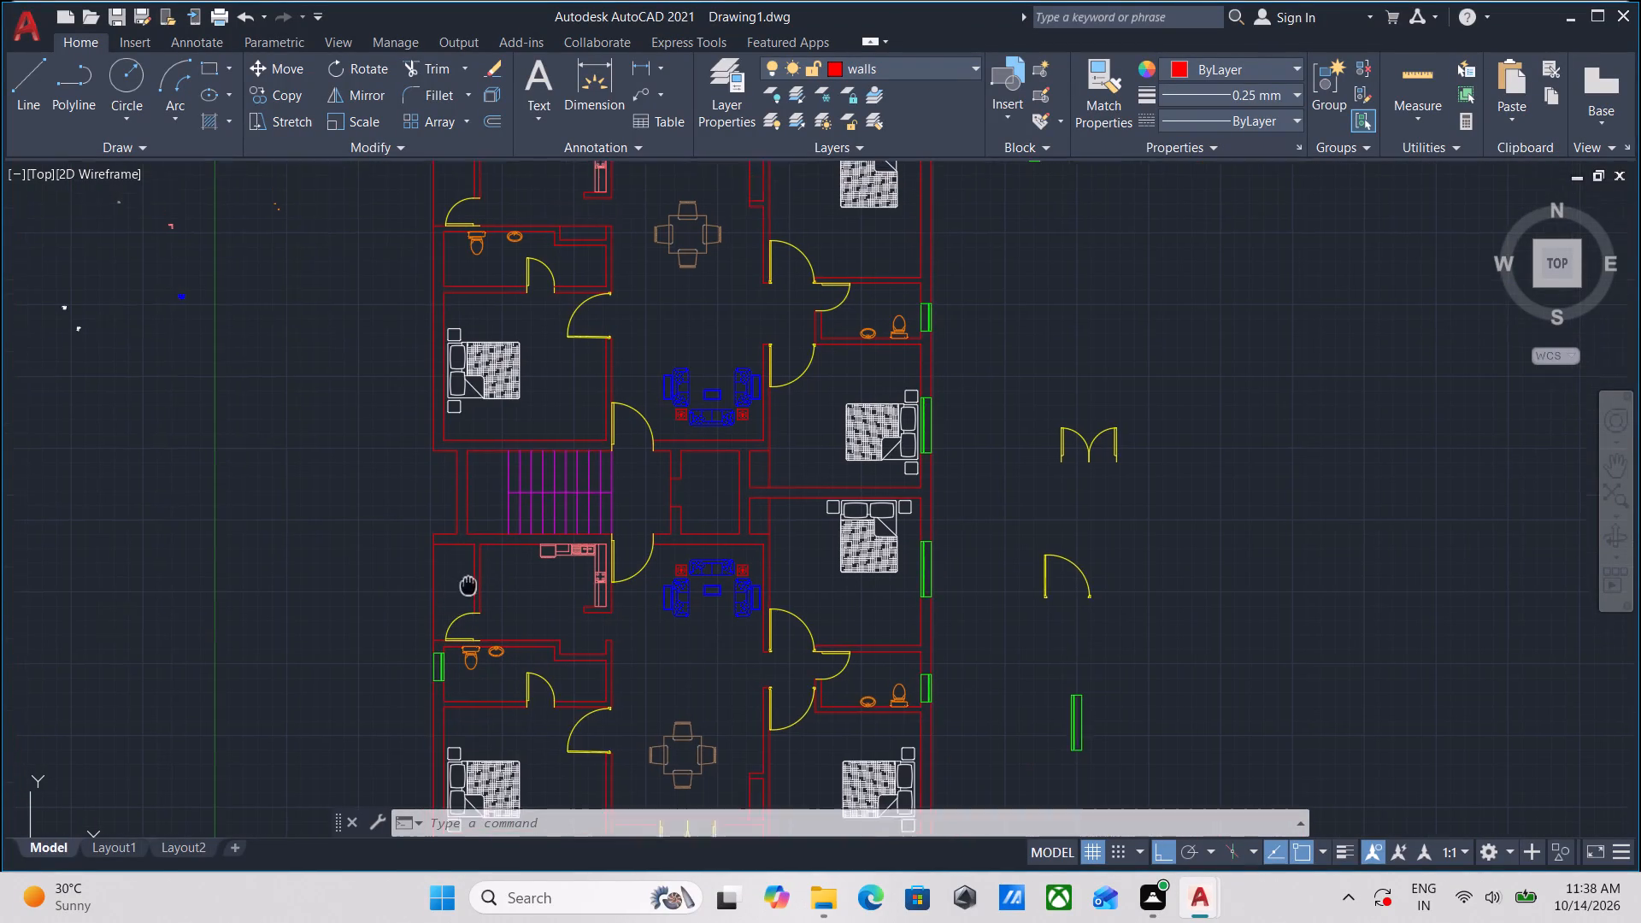
{"action": "middle_click_drag", "start_coordinate": [470, 593], "coordinate": [474, 646]}
{"action": "middle_click_drag", "start_coordinate": [515, 452], "coordinate": [504, 559]}
{"action": "scroll", "coordinate": [511, 503], "scroll_direction": "up", "scroll_amount": 1}
{"action": "scroll", "coordinate": [585, 467], "scroll_direction": "down", "scroll_amount": 1}
{"action": "middle_click_drag", "start_coordinate": [585, 467], "coordinate": [509, 604]}
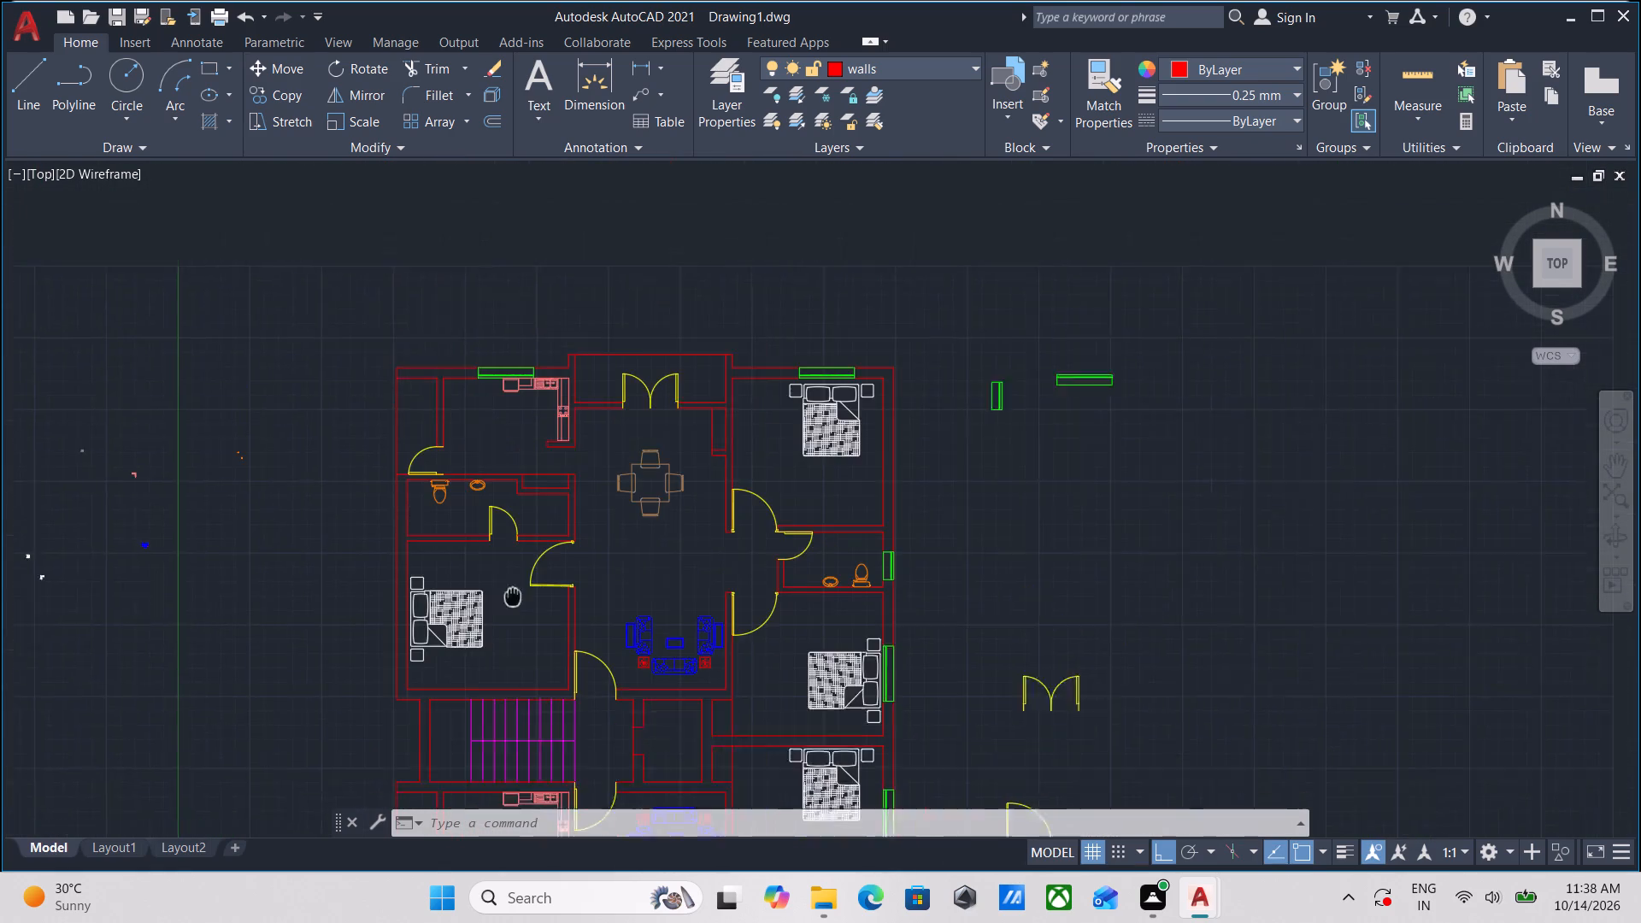
{"action": "middle_click_drag", "start_coordinate": [509, 604], "coordinate": [499, 619]}
{"action": "scroll", "coordinate": [622, 440], "scroll_direction": "up", "scroll_amount": 2}
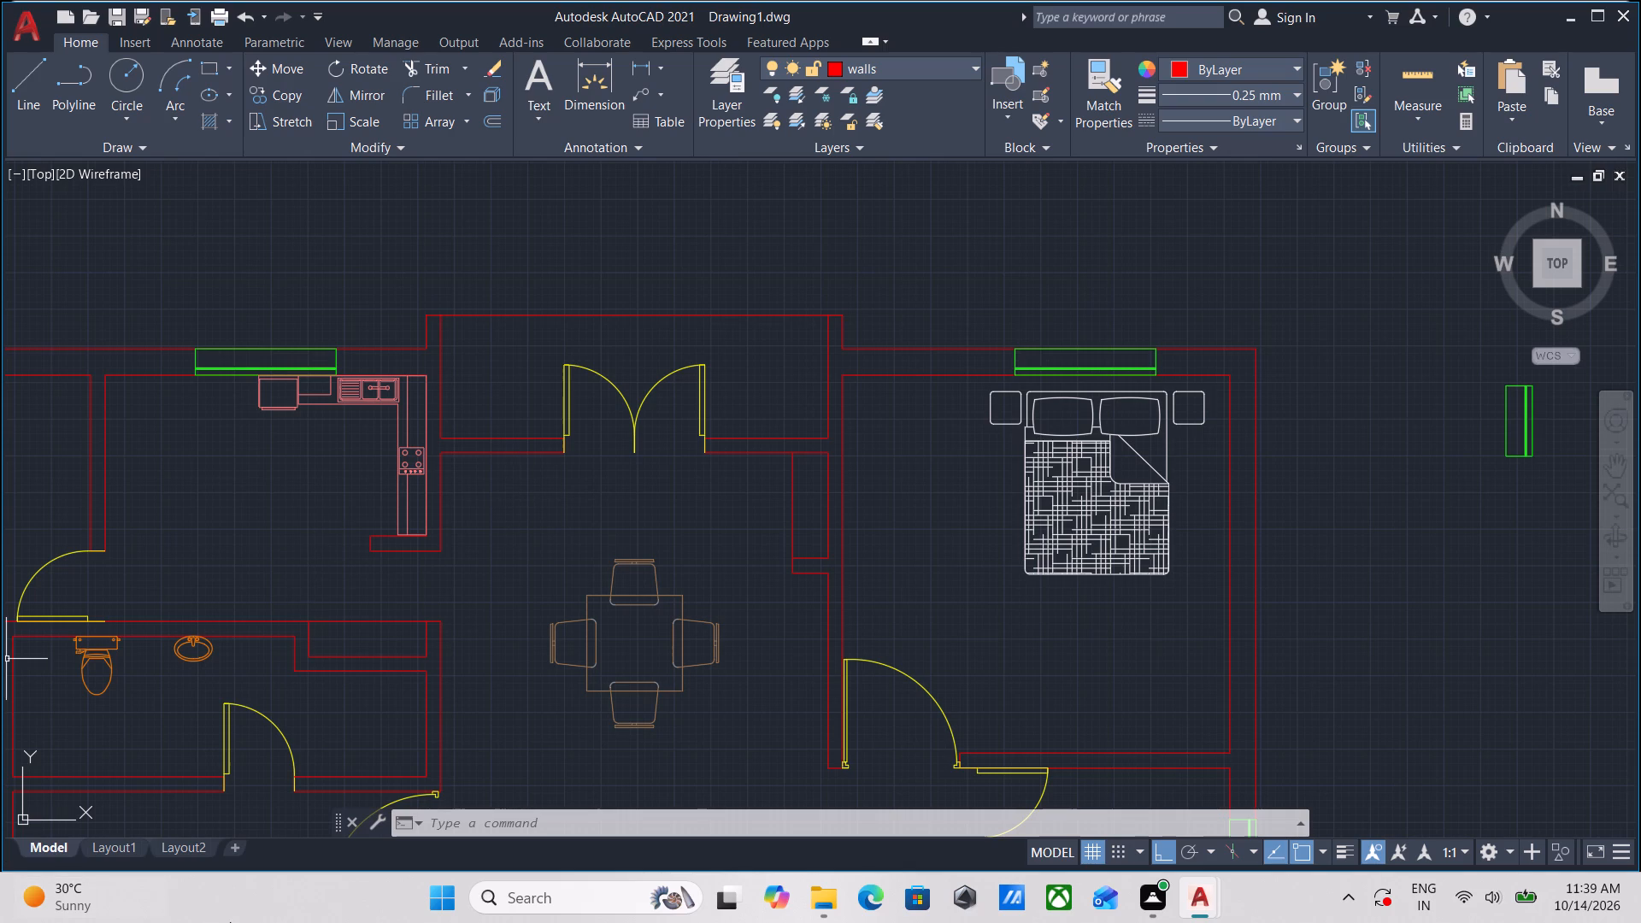
{"action": "scroll", "coordinate": [668, 573], "scroll_direction": "down", "scroll_amount": 1}
{"action": "middle_click_drag", "start_coordinate": [668, 573], "coordinate": [668, 483]}
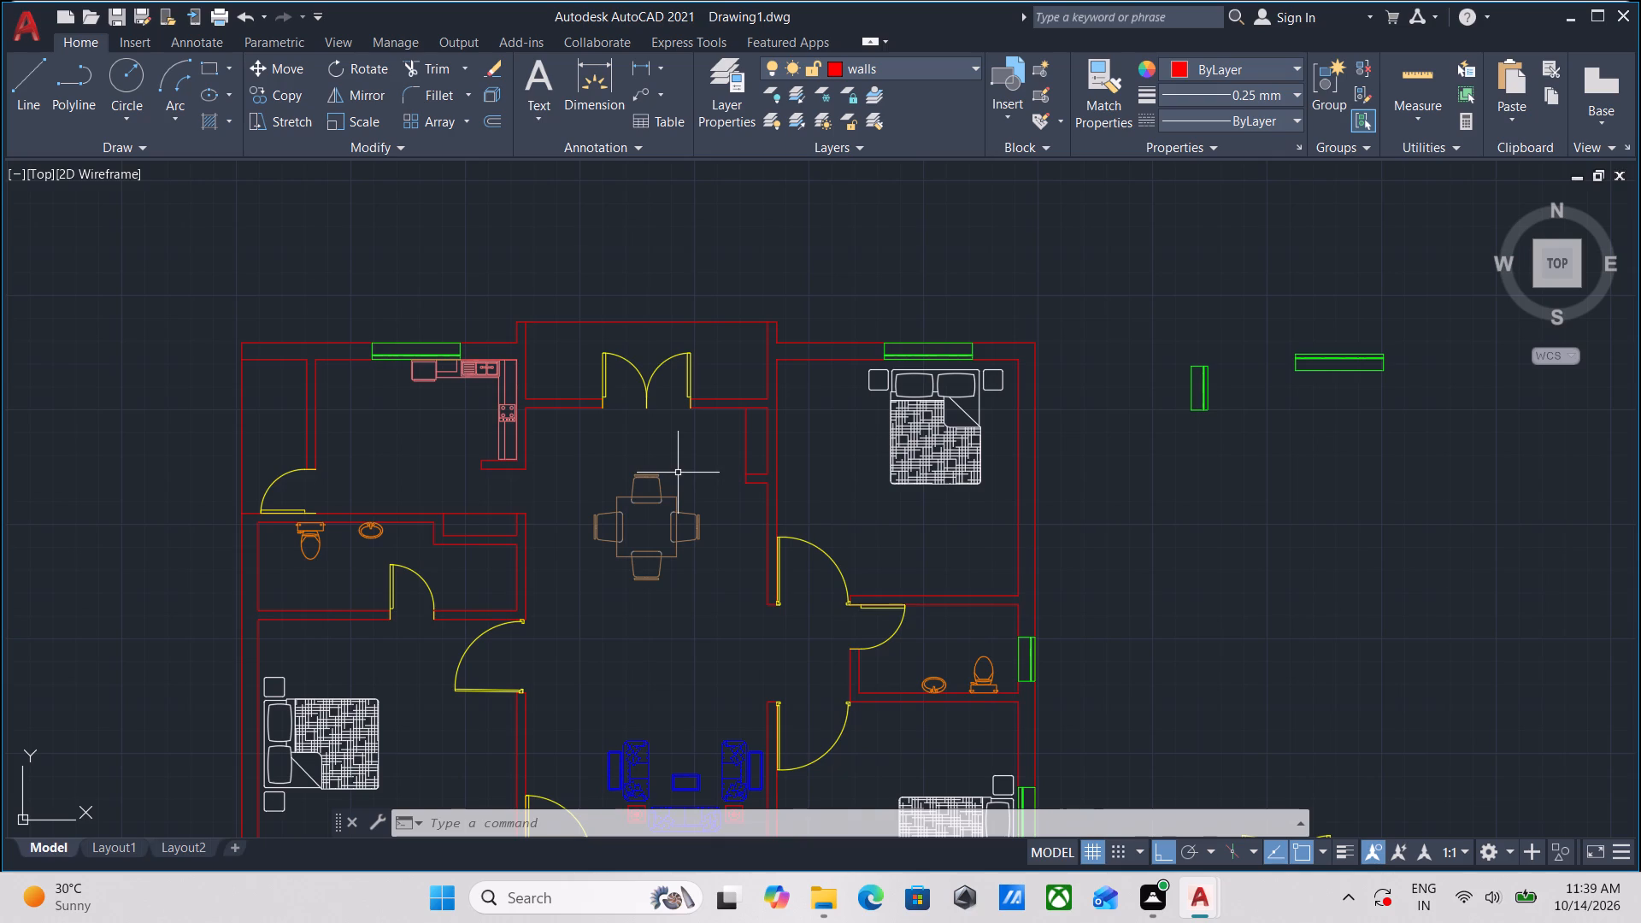
{"action": "scroll", "coordinate": [753, 457], "scroll_direction": "down", "scroll_amount": 2}
{"action": "scroll", "coordinate": [785, 527], "scroll_direction": "up", "scroll_amount": 2}
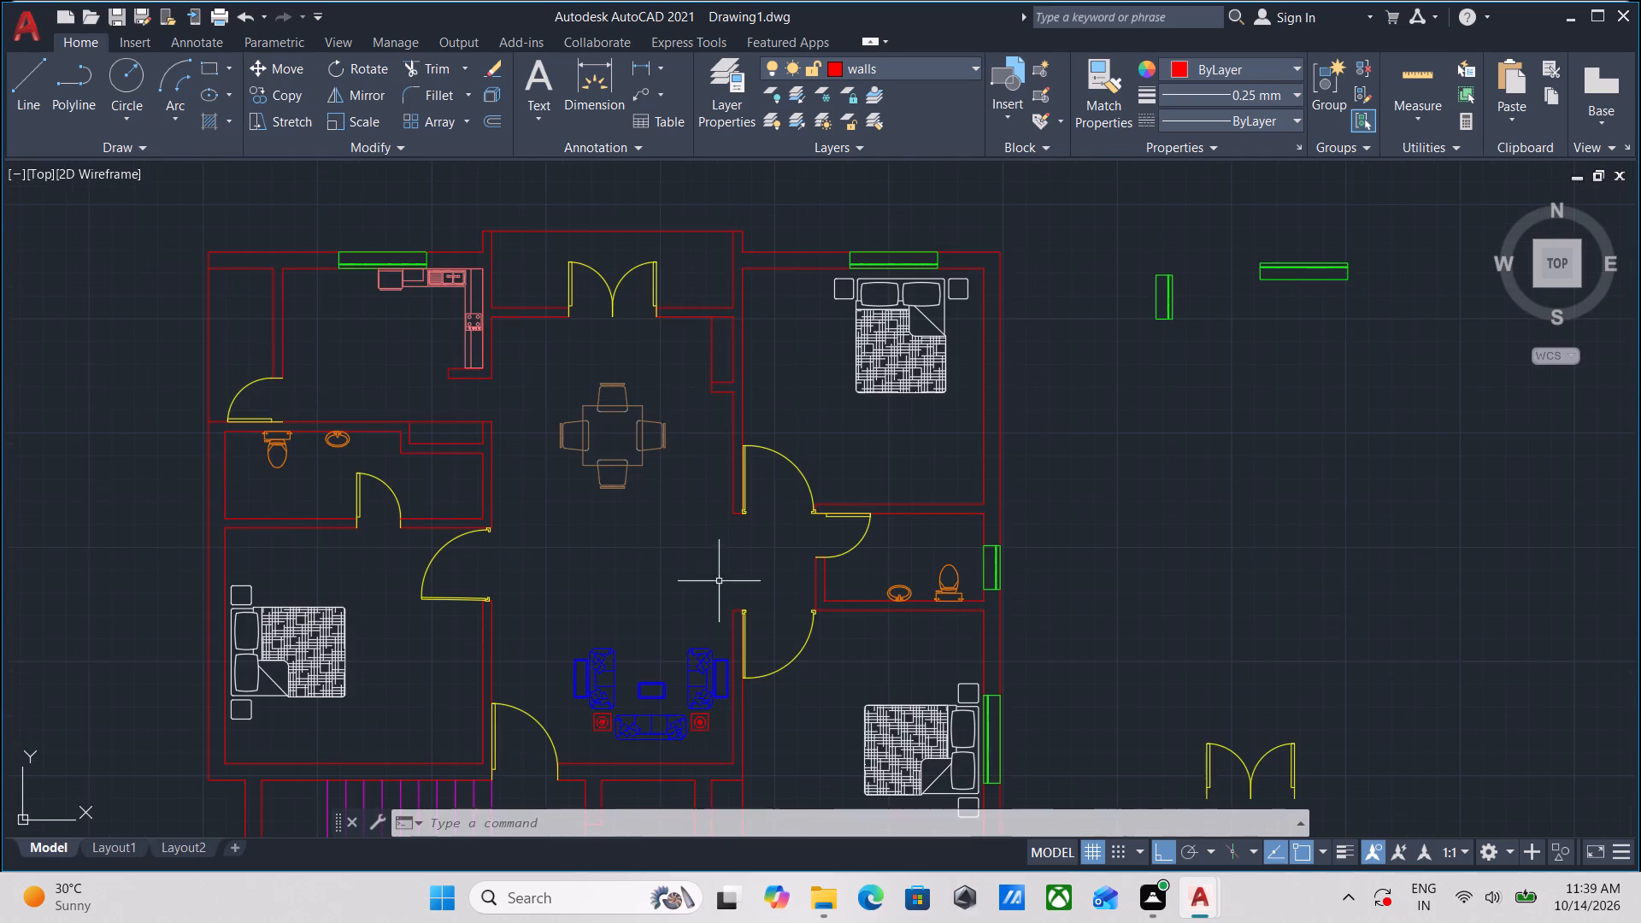
{"action": "middle_click_drag", "start_coordinate": [697, 584], "coordinate": [605, 487]}
{"action": "scroll", "coordinate": [602, 481], "scroll_direction": "up", "scroll_amount": 1}
{"action": "scroll", "coordinate": [752, 644], "scroll_direction": "up", "scroll_amount": 1}
{"action": "scroll", "coordinate": [752, 644], "scroll_direction": "down", "scroll_amount": 1}
{"action": "middle_click_drag", "start_coordinate": [752, 644], "coordinate": [745, 579]}
{"action": "scroll", "coordinate": [660, 575], "scroll_direction": "up", "scroll_amount": 3}
{"action": "scroll", "coordinate": [804, 631], "scroll_direction": "down", "scroll_amount": 2}
{"action": "middle_click_drag", "start_coordinate": [804, 631], "coordinate": [787, 497]}
{"action": "scroll", "coordinate": [783, 502], "scroll_direction": "down", "scroll_amount": 2}
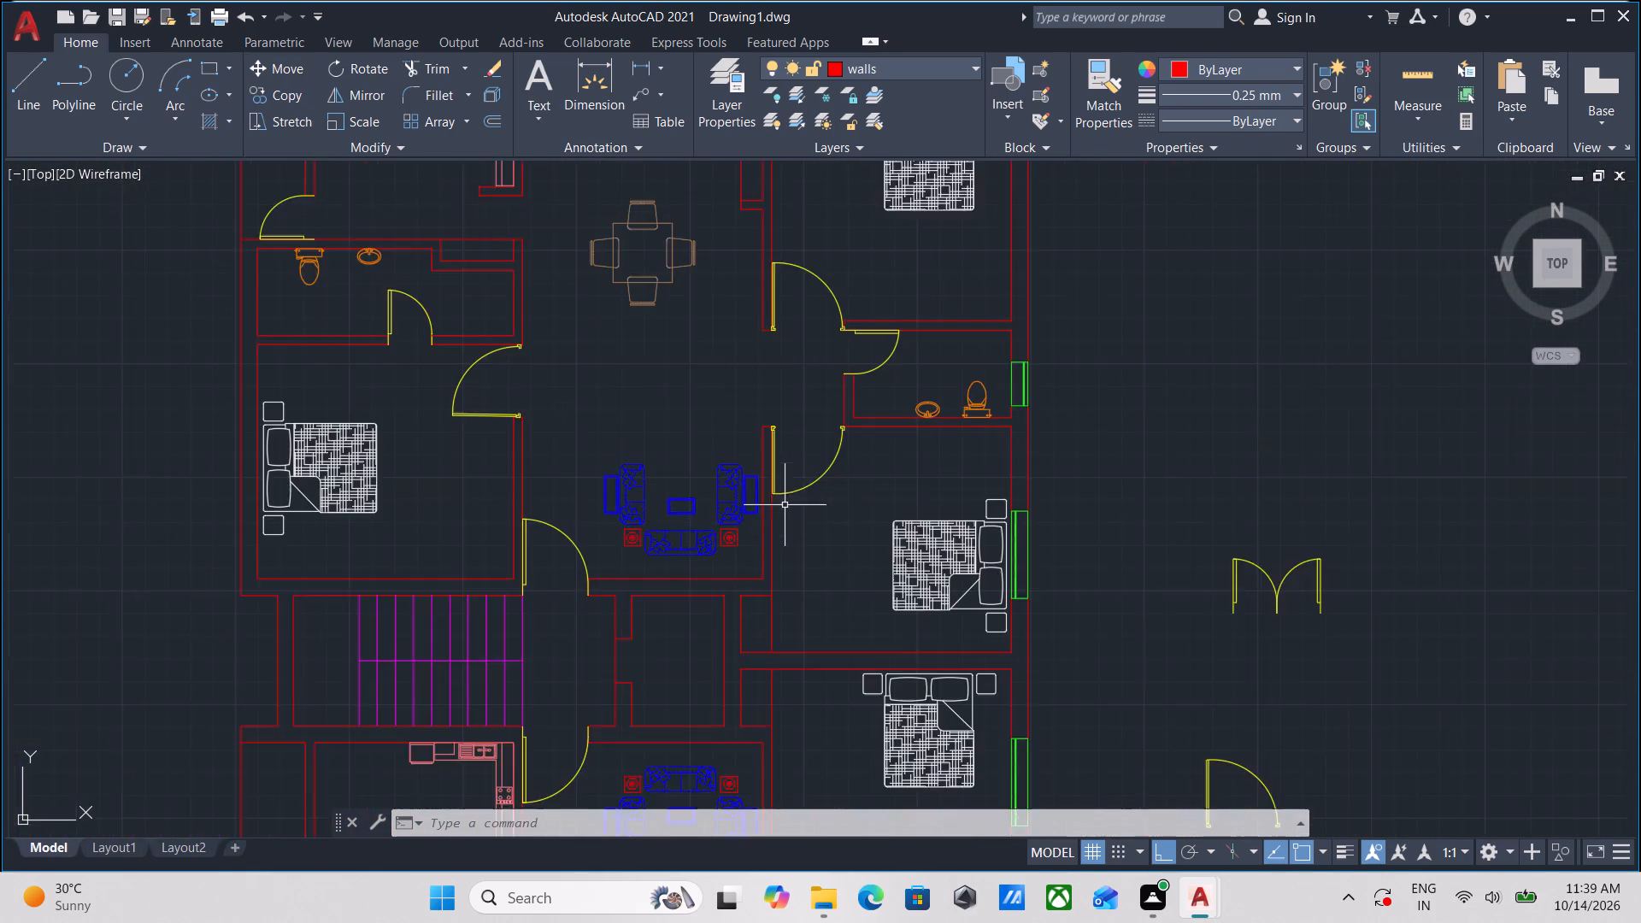
{"action": "middle_click_drag", "start_coordinate": [785, 505], "coordinate": [771, 392]}
{"action": "scroll", "coordinate": [798, 511], "scroll_direction": "down", "scroll_amount": 1}
{"action": "middle_click_drag", "start_coordinate": [798, 507], "coordinate": [795, 381]}
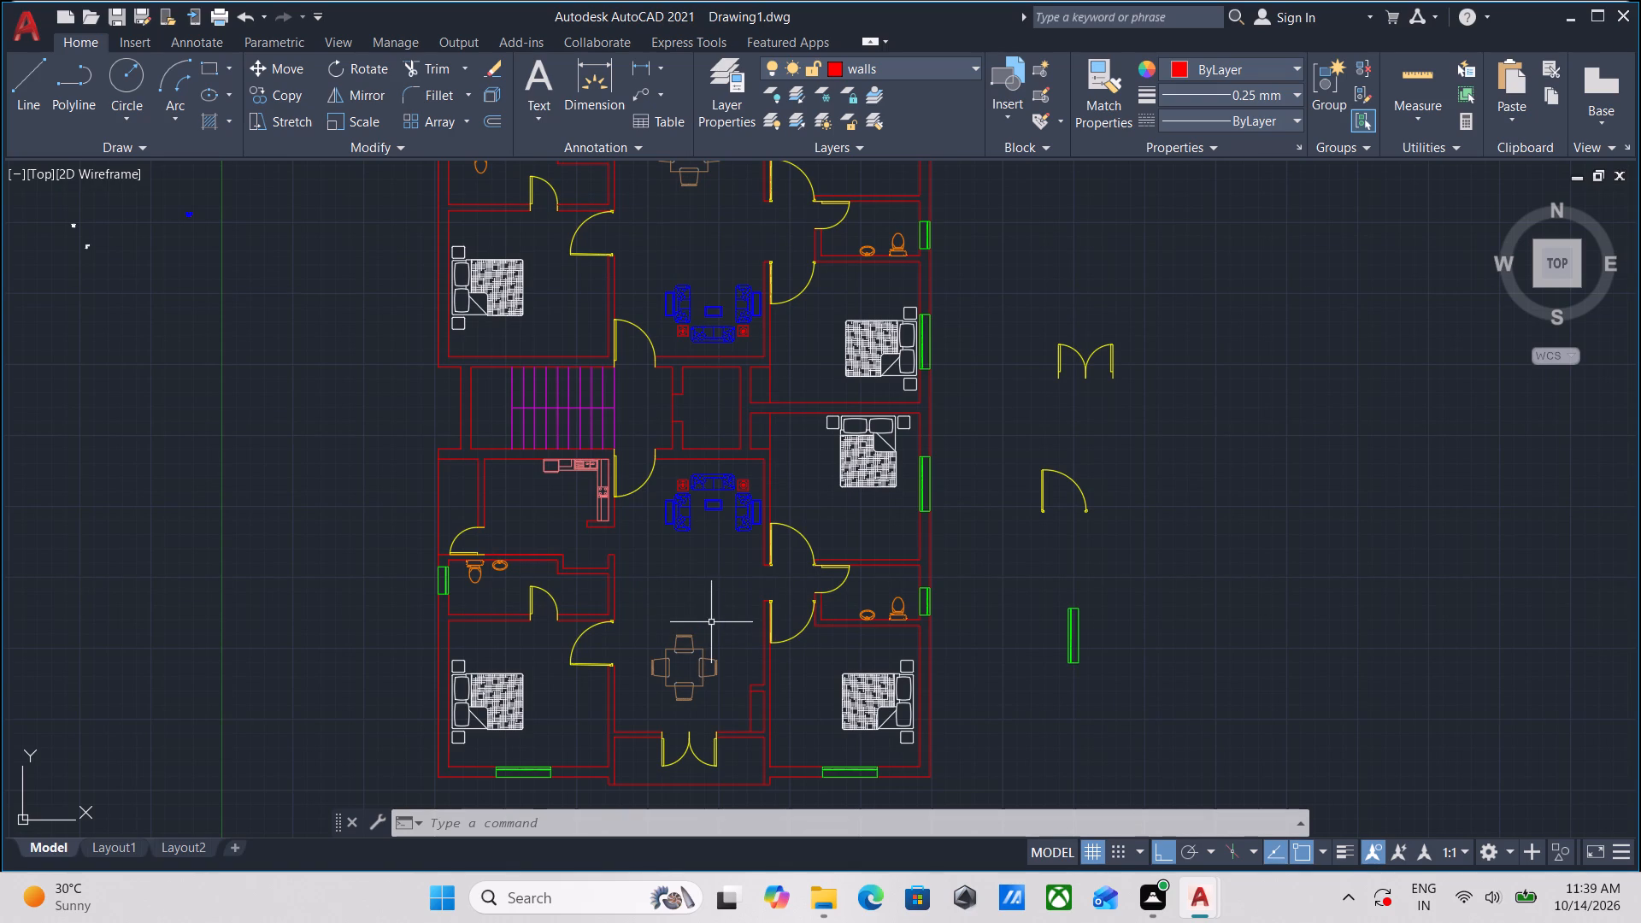
{"action": "scroll", "coordinate": [719, 649], "scroll_direction": "up", "scroll_amount": 1}
{"action": "scroll", "coordinate": [708, 627], "scroll_direction": "down", "scroll_amount": 1}
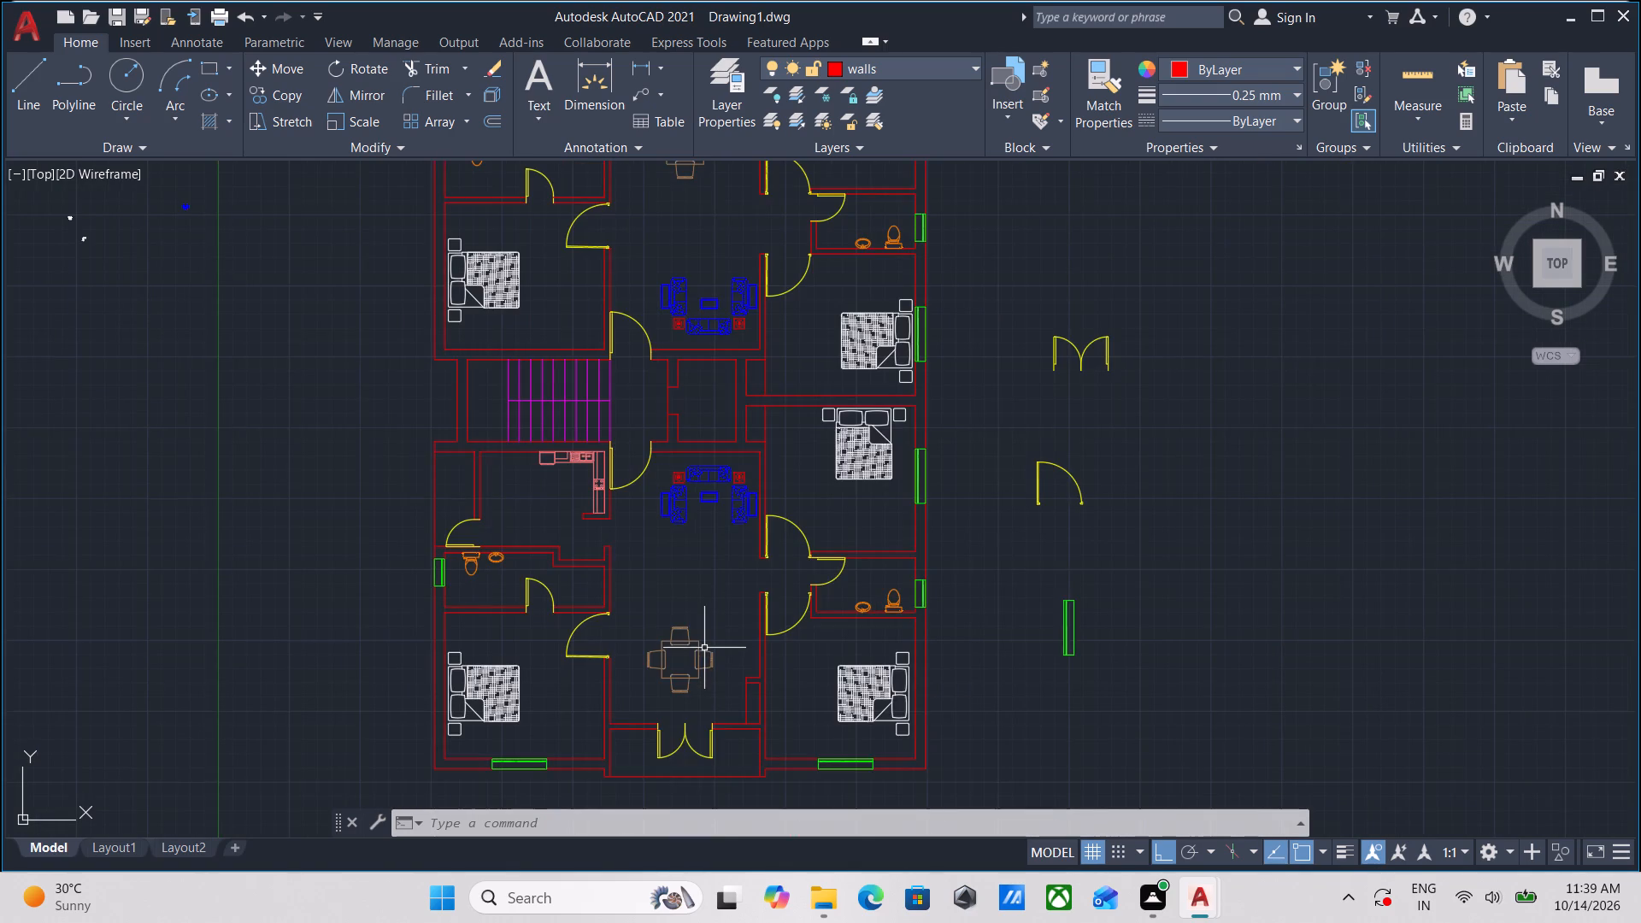
{"action": "middle_click_drag", "start_coordinate": [703, 653], "coordinate": [709, 817]}
{"action": "scroll", "coordinate": [715, 545], "scroll_direction": "up", "scroll_amount": 2}
{"action": "scroll", "coordinate": [715, 545], "scroll_direction": "down", "scroll_amount": 1}
{"action": "middle_click_drag", "start_coordinate": [715, 545], "coordinate": [744, 855]}
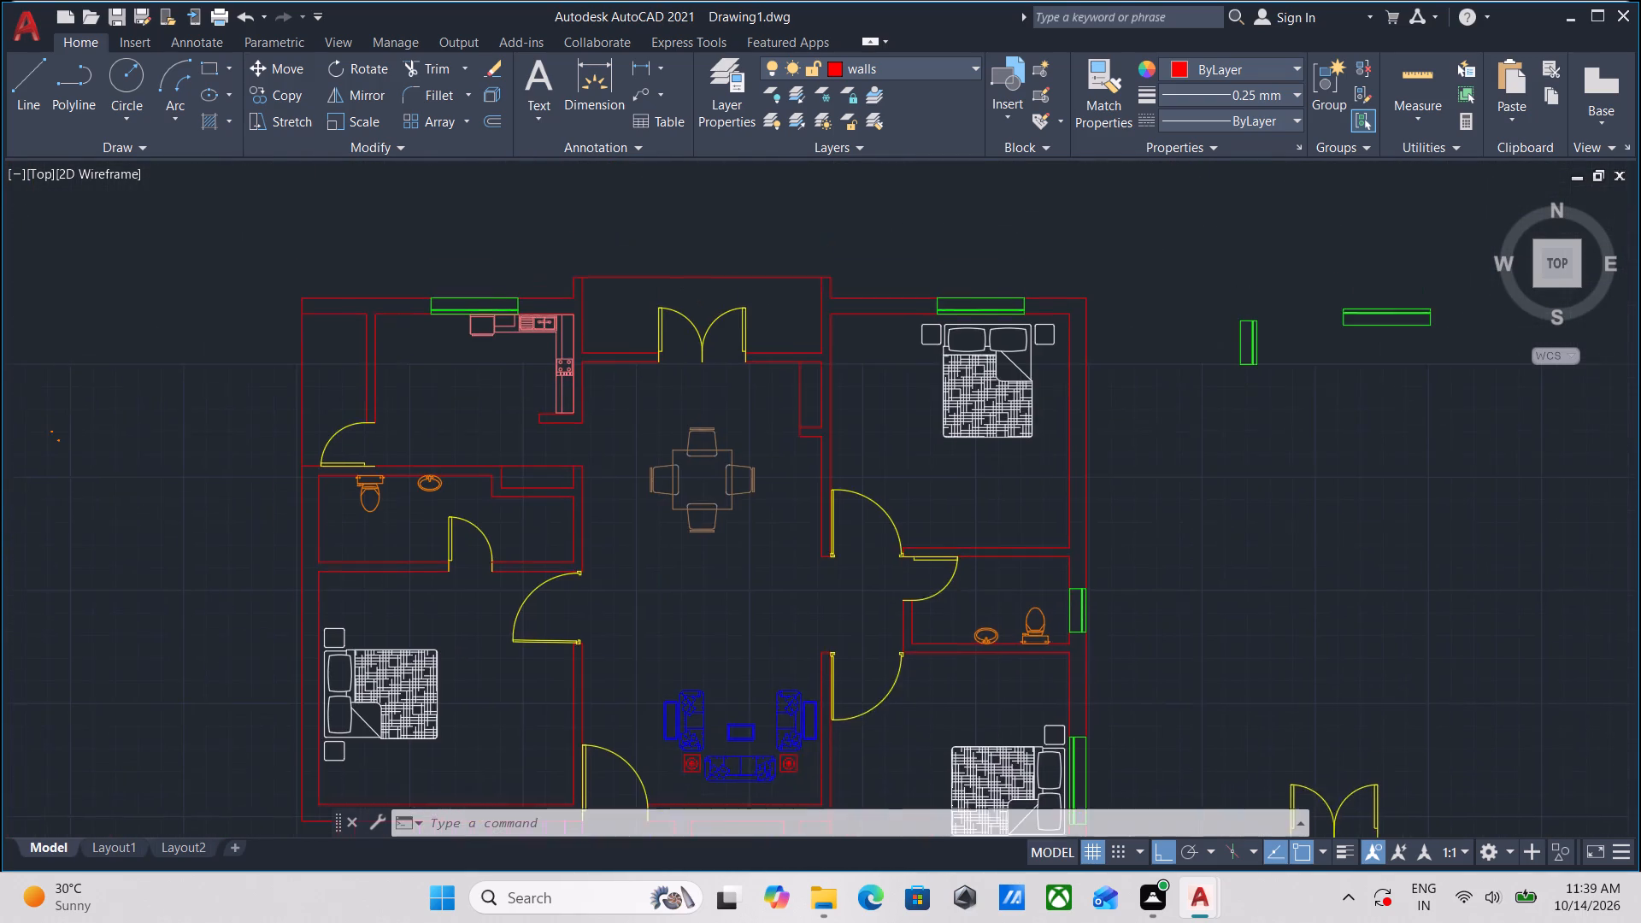
{"action": "middle_click_drag", "start_coordinate": [744, 855], "coordinate": [744, 856]}
{"action": "middle_click_drag", "start_coordinate": [645, 612], "coordinate": [725, 785]}
{"action": "scroll", "coordinate": [580, 611], "scroll_direction": "up", "scroll_amount": 3}
{"action": "scroll", "coordinate": [566, 608], "scroll_direction": "down", "scroll_amount": 2}
{"action": "middle_click_drag", "start_coordinate": [566, 608], "coordinate": [727, 755]}
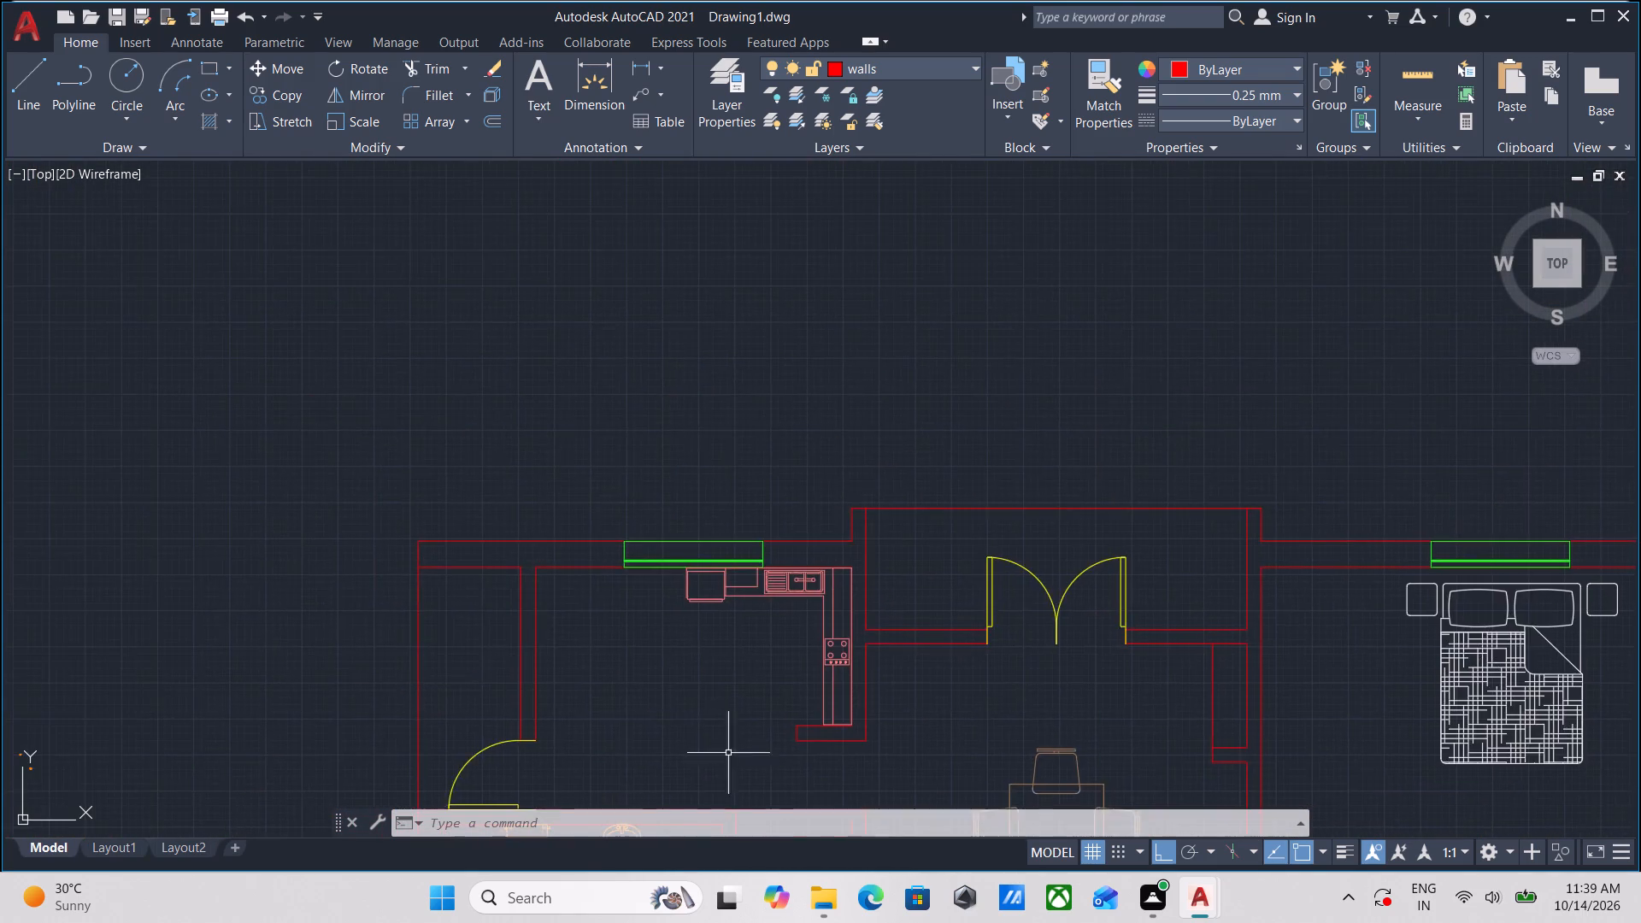
{"action": "scroll", "coordinate": [613, 708], "scroll_direction": "up", "scroll_amount": 2}
{"action": "scroll", "coordinate": [621, 703], "scroll_direction": "down", "scroll_amount": 3}
{"action": "middle_click_drag", "start_coordinate": [635, 691], "coordinate": [509, 479]}
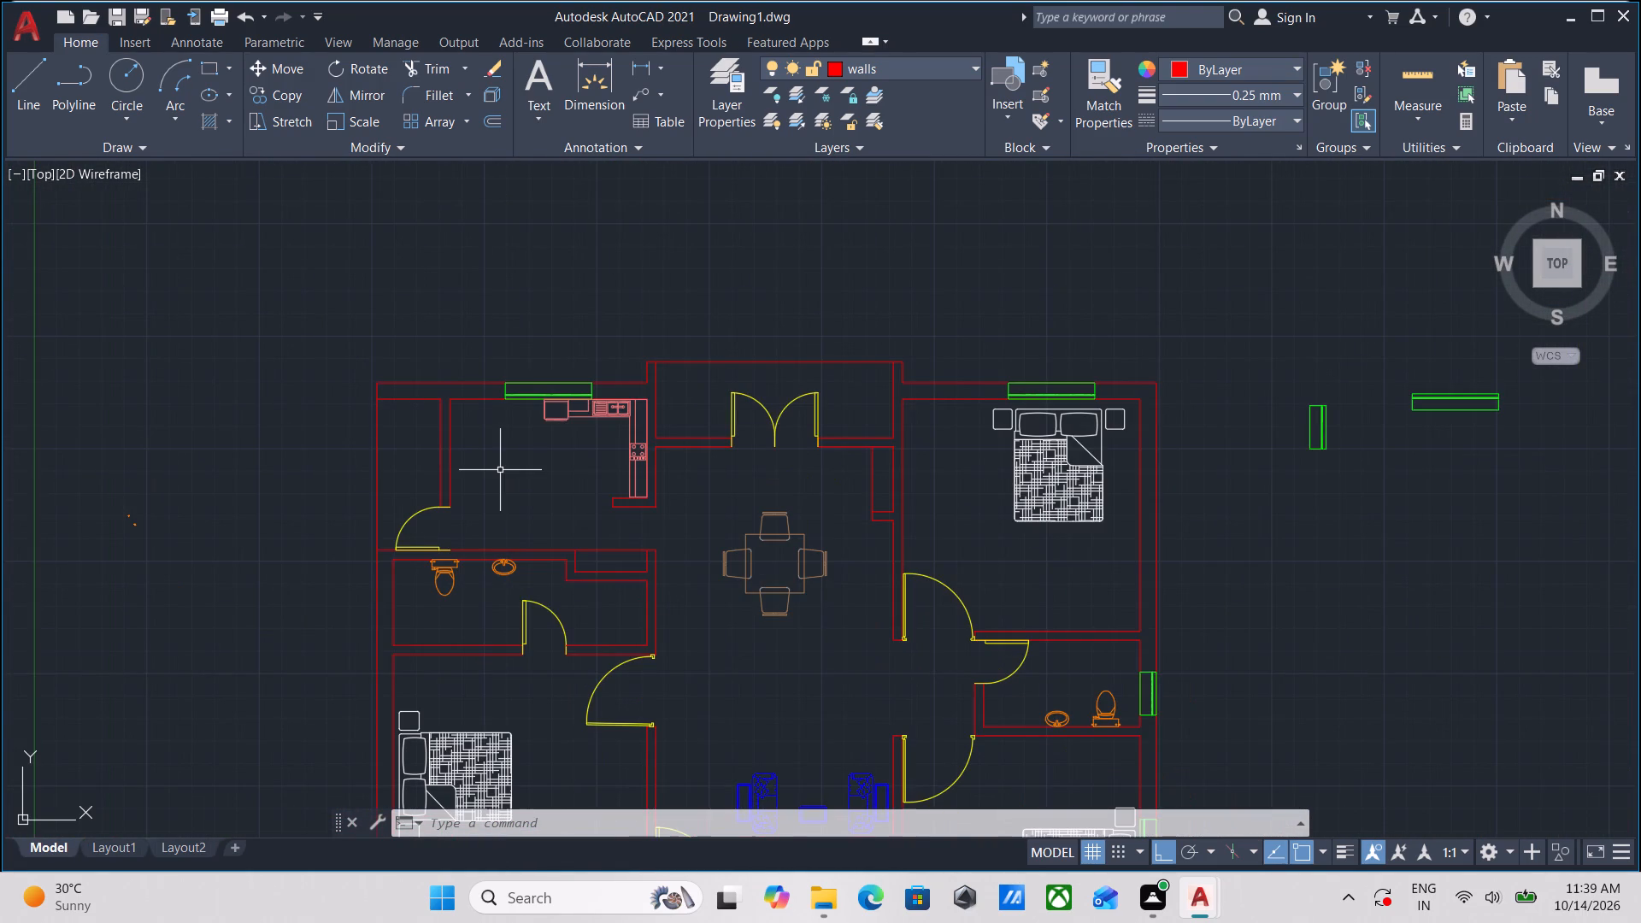
{"action": "scroll", "coordinate": [500, 470], "scroll_direction": "up", "scroll_amount": 2}
{"action": "scroll", "coordinate": [468, 444], "scroll_direction": "down", "scroll_amount": 1}
{"action": "middle_click_drag", "start_coordinate": [468, 444], "coordinate": [503, 543]}
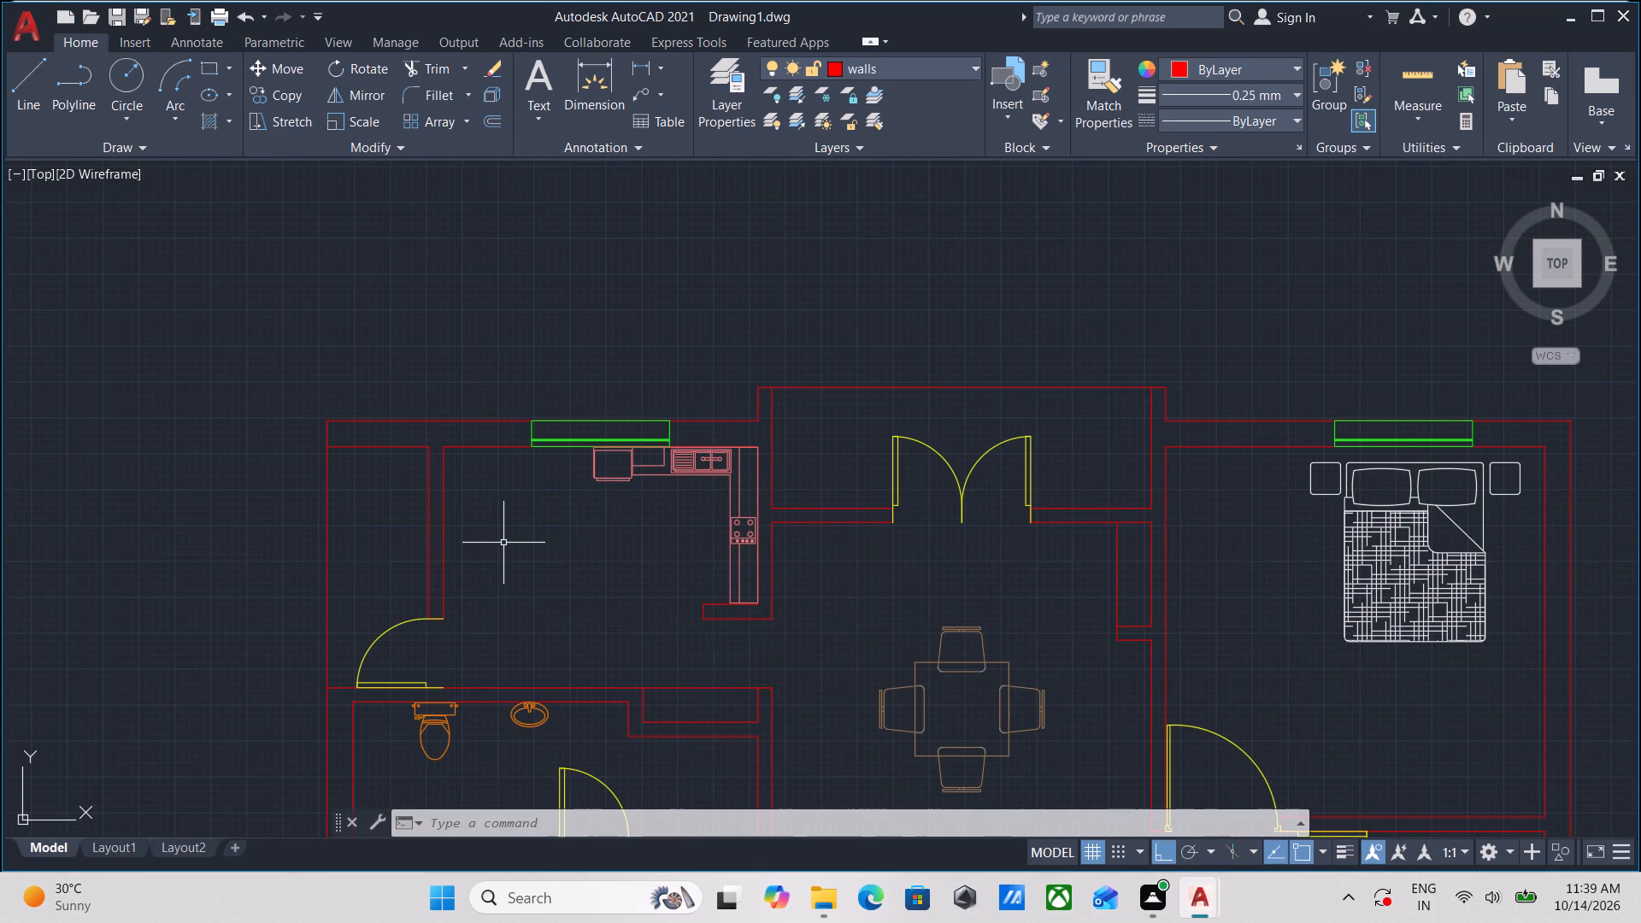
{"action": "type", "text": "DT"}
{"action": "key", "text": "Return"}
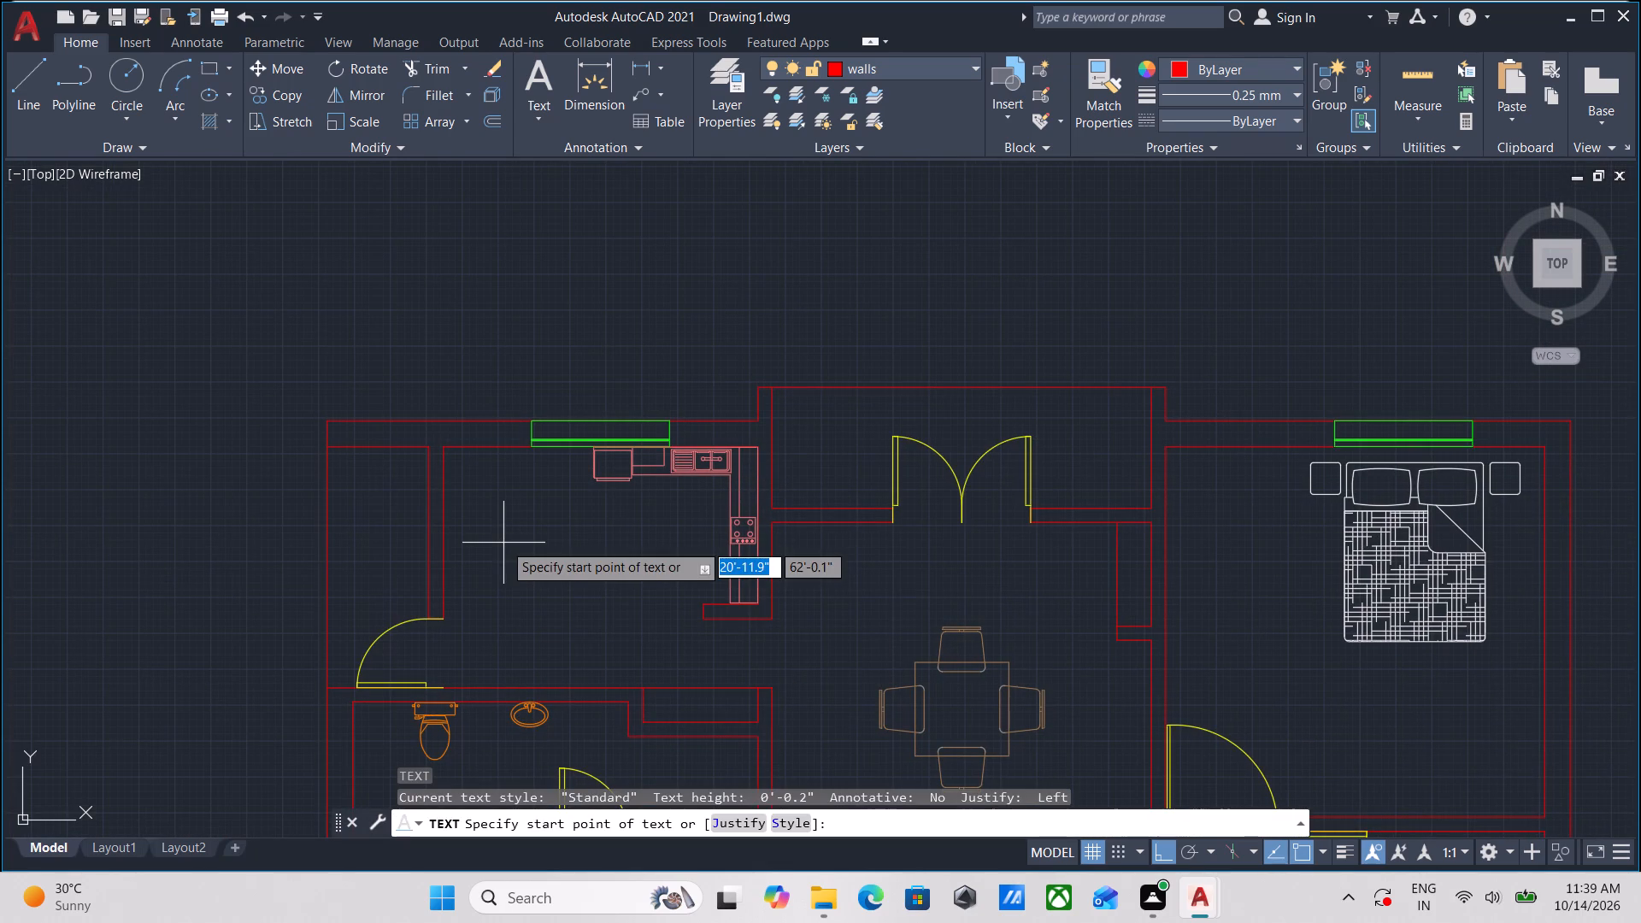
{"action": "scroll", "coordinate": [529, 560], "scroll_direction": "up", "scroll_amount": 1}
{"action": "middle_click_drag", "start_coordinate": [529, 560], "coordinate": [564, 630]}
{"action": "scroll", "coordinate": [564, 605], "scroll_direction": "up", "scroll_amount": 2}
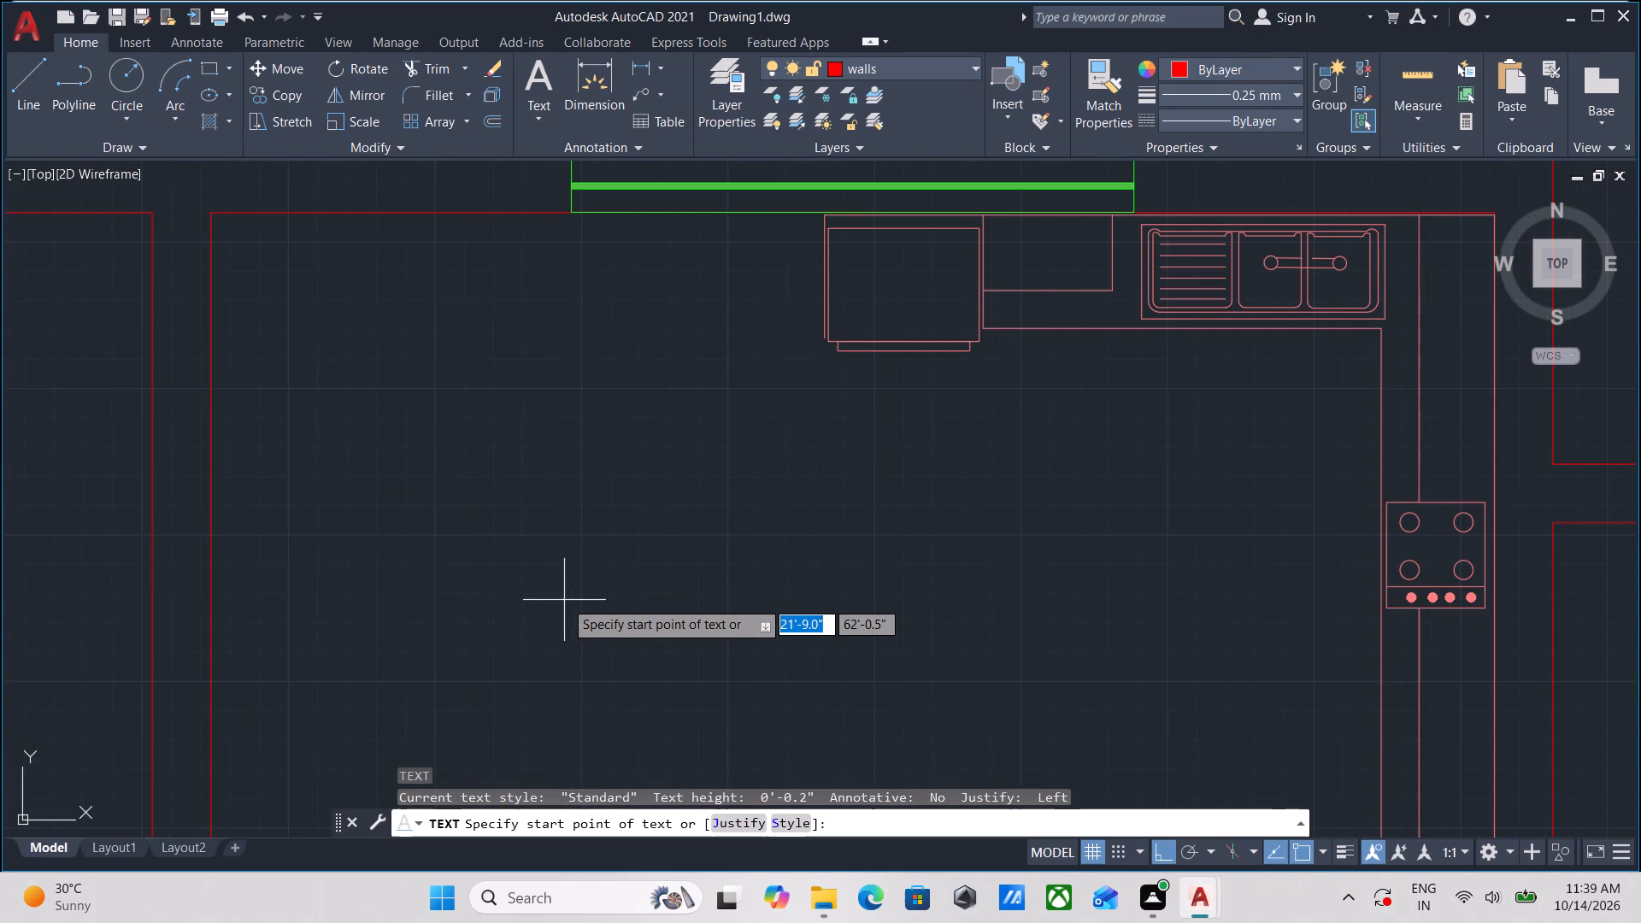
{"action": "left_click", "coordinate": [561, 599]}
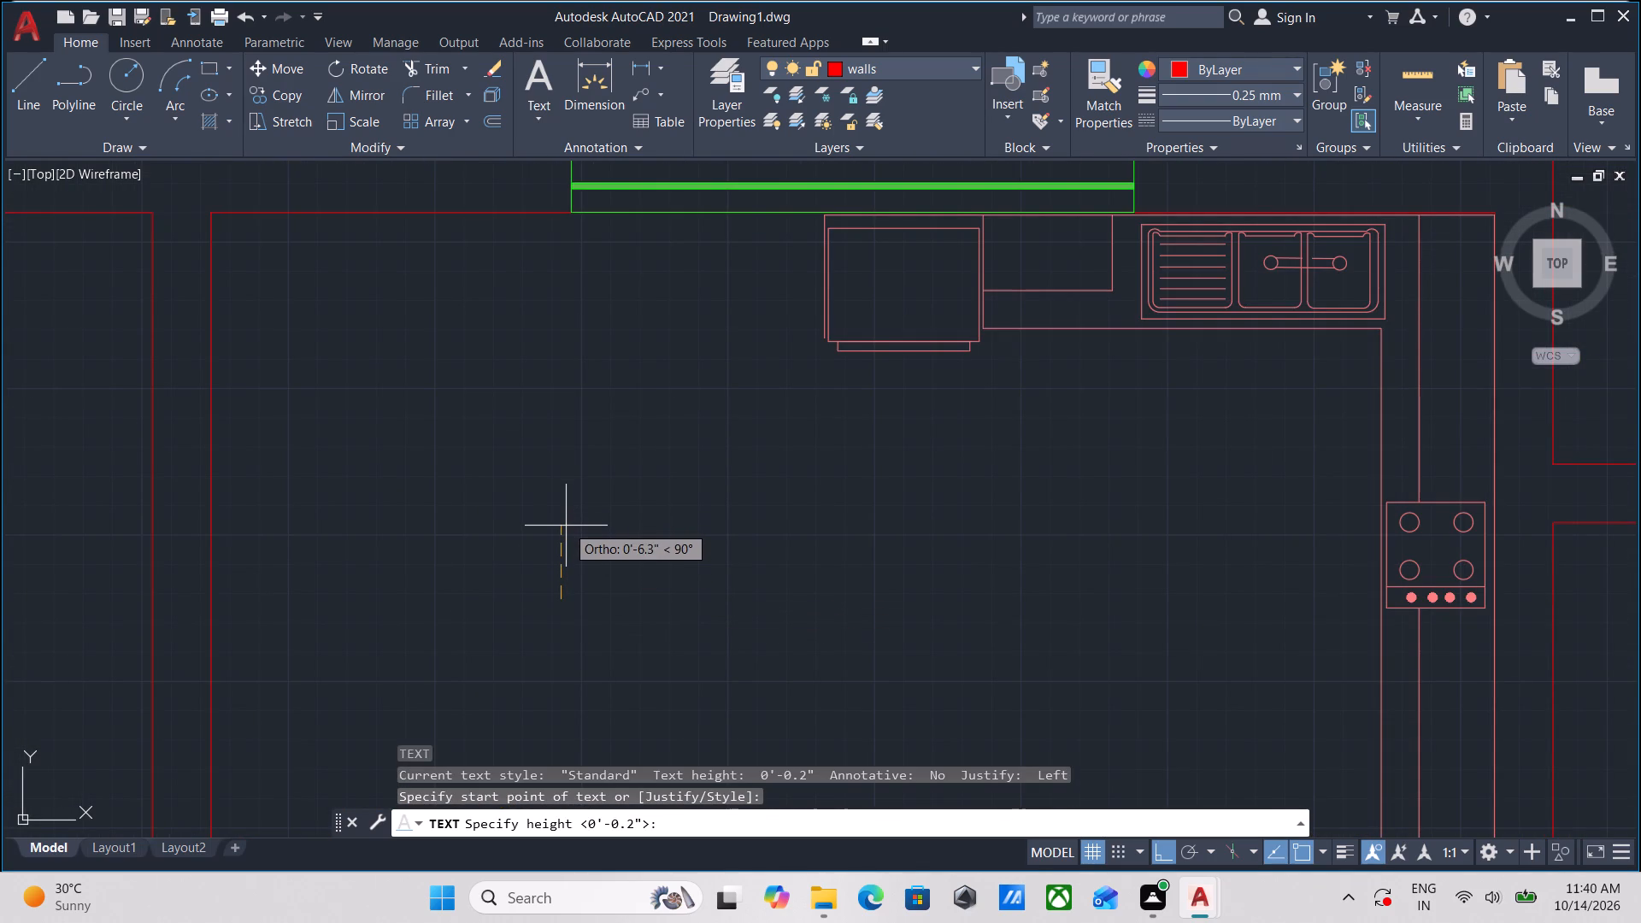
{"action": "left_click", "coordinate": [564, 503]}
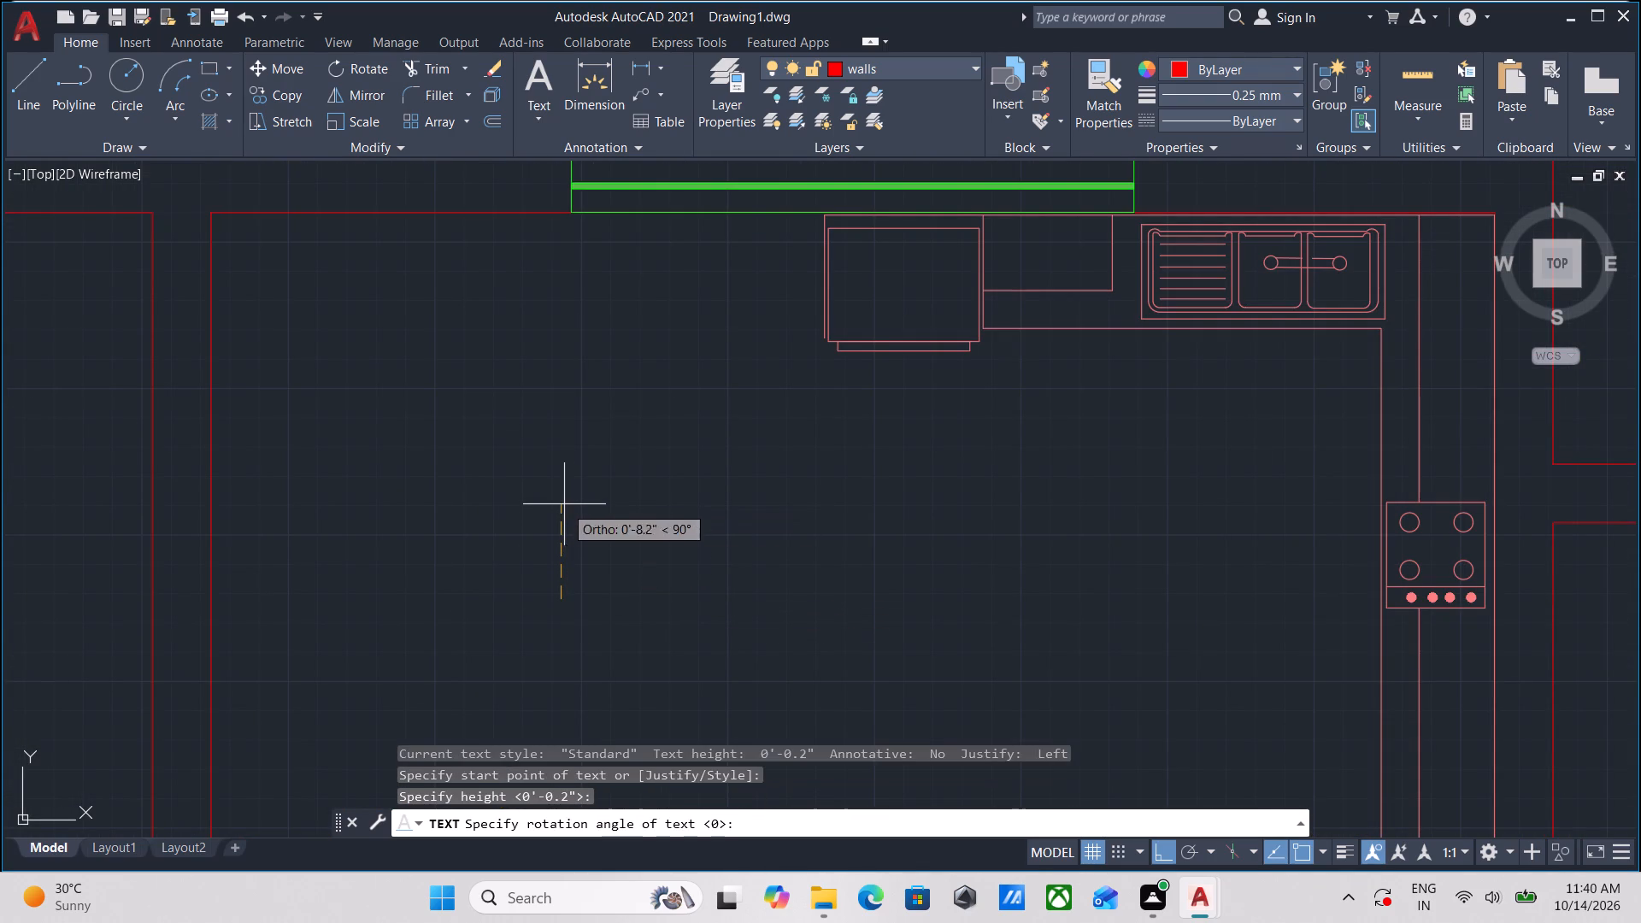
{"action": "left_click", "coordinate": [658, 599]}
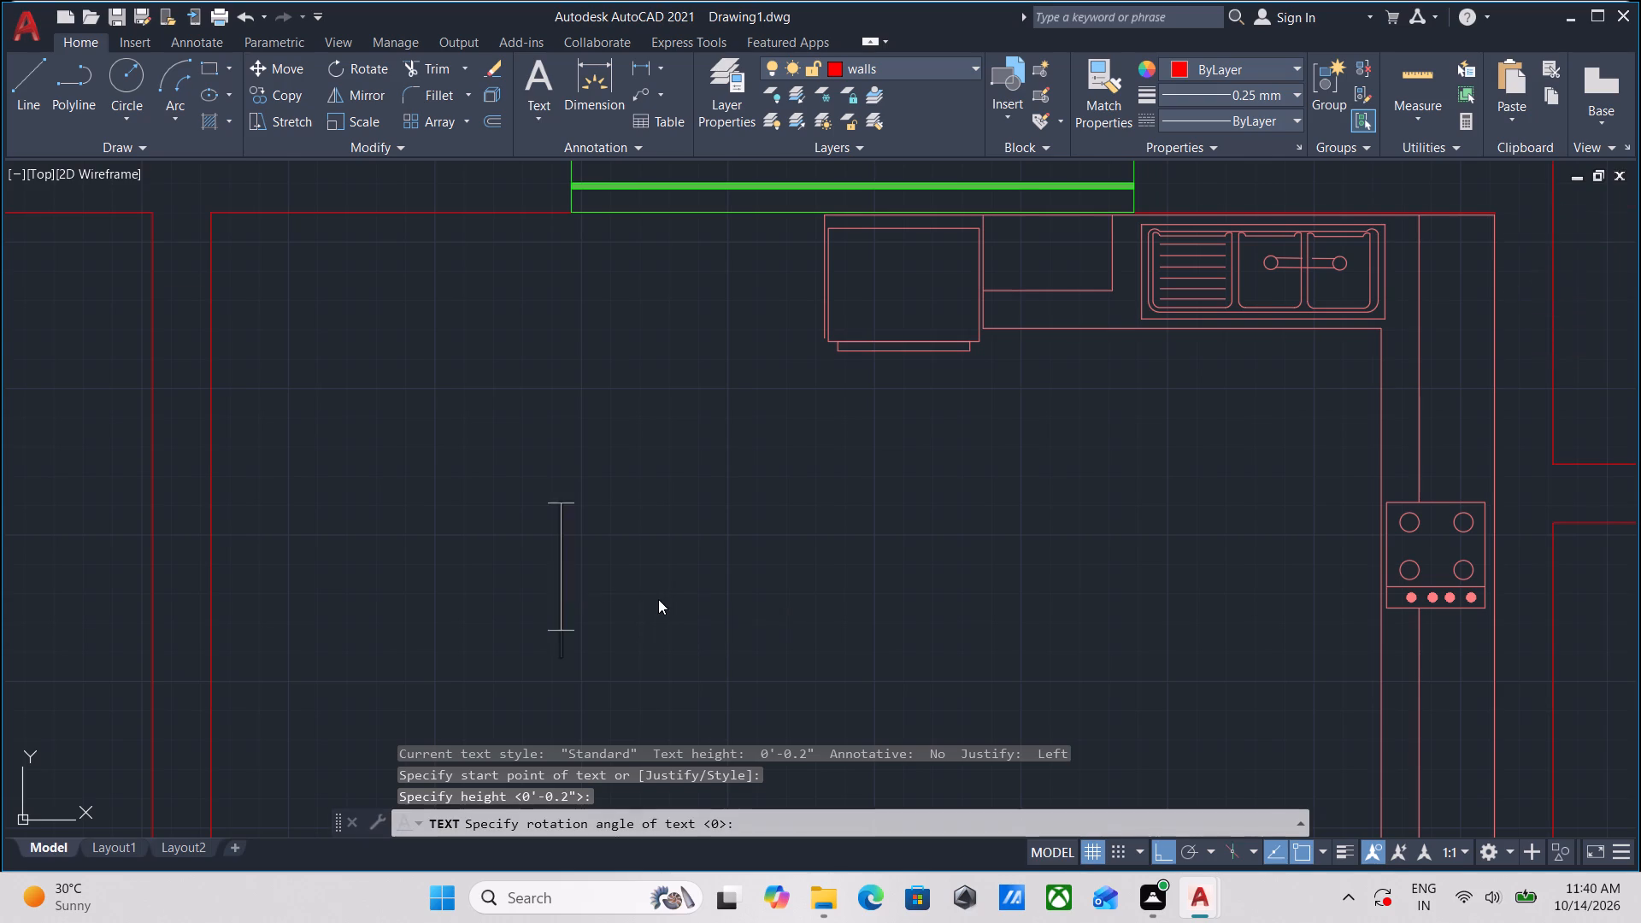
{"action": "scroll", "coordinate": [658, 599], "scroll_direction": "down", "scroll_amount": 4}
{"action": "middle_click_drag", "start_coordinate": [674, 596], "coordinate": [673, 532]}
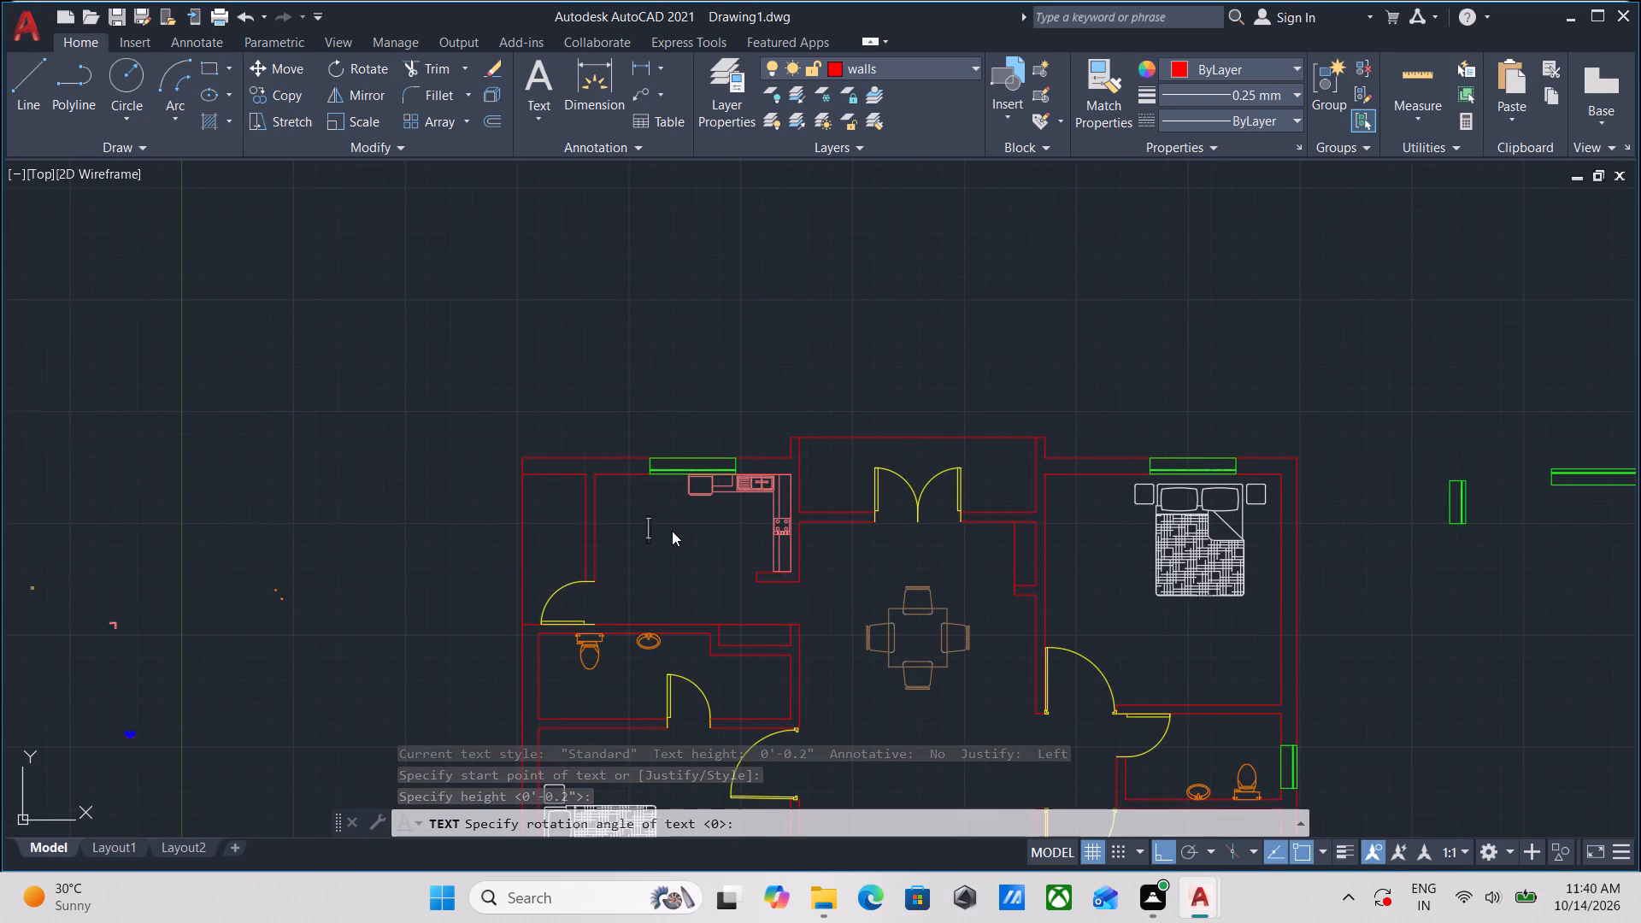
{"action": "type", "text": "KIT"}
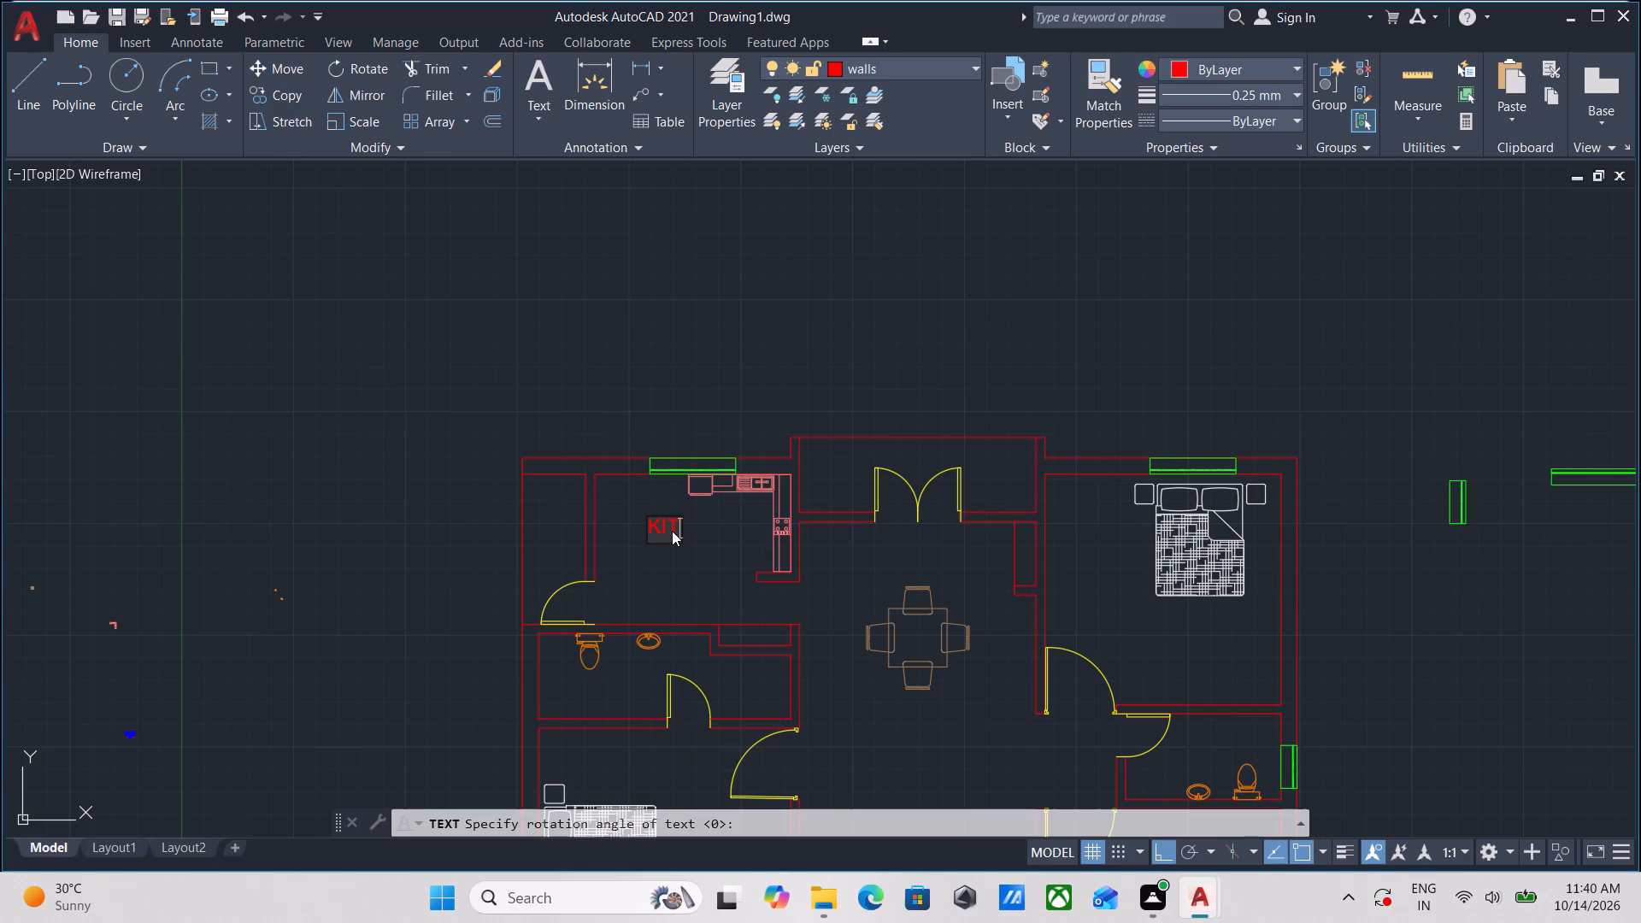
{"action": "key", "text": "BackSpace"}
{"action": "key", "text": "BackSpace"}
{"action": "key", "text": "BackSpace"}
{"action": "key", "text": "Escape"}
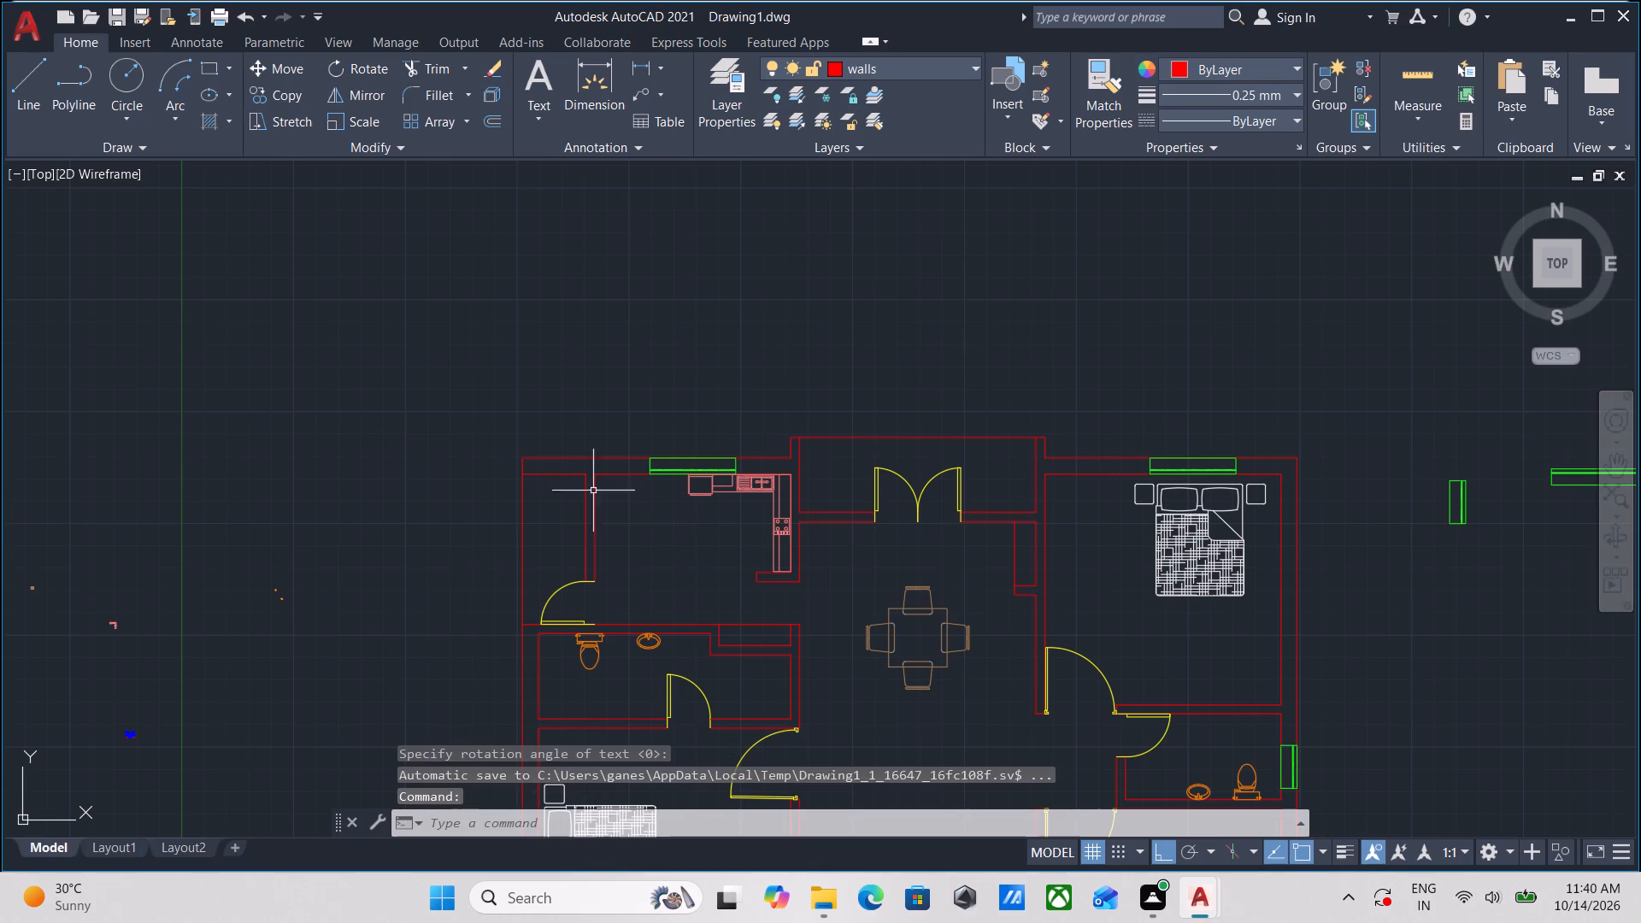
Make DT TEXT the current layer.
{"action": "left_click", "coordinate": [899, 62]}
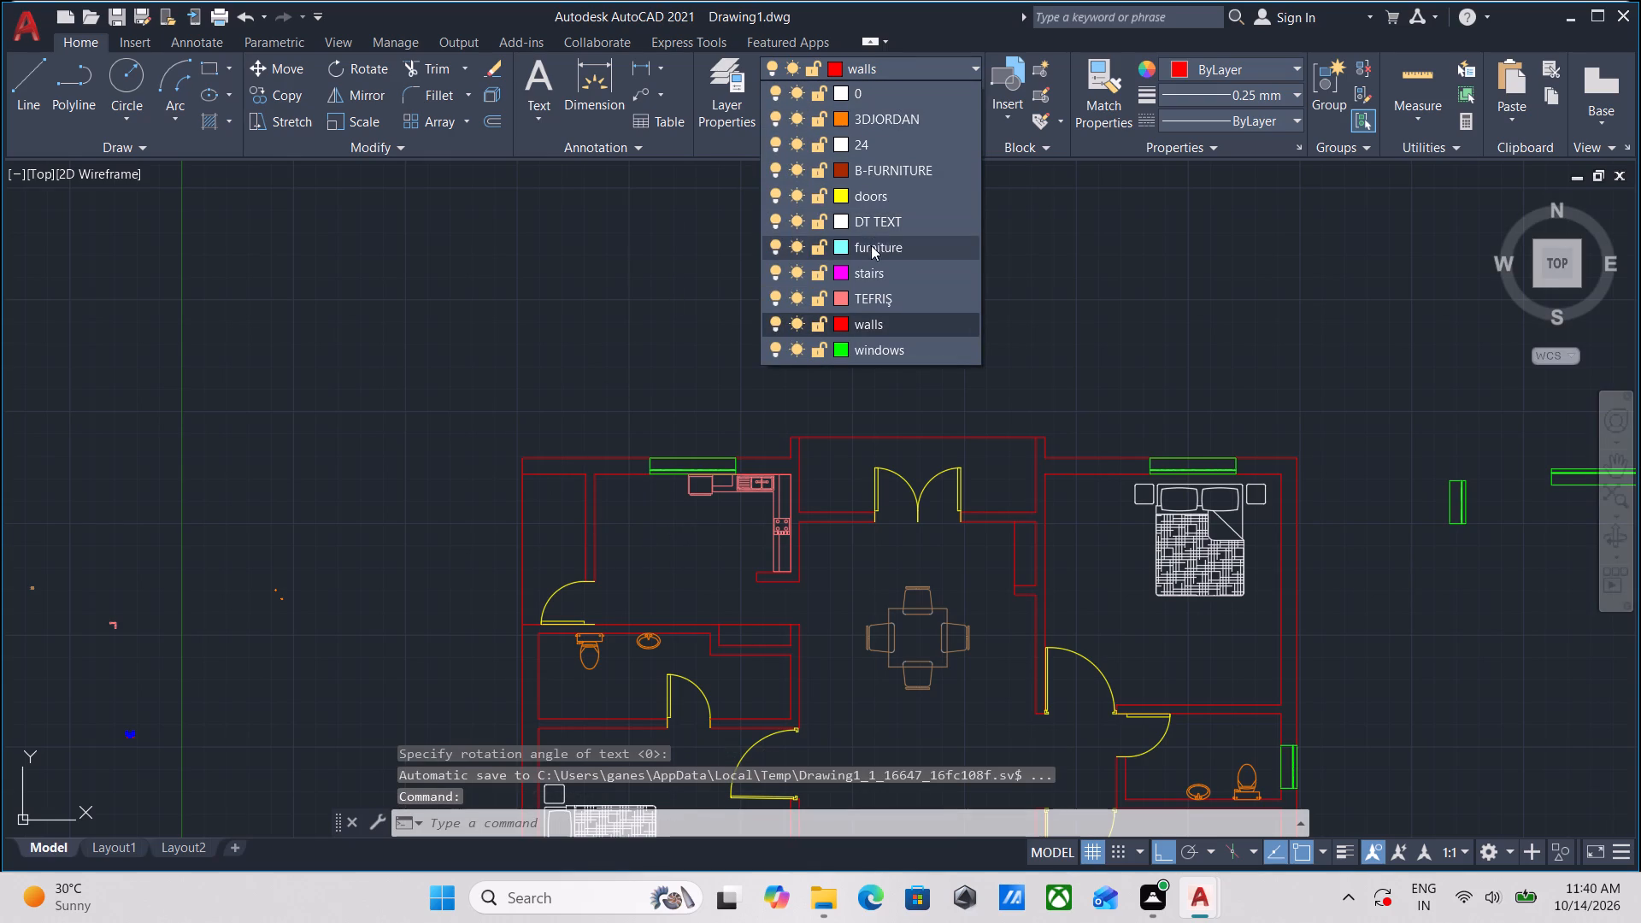
{"action": "left_click", "coordinate": [882, 224]}
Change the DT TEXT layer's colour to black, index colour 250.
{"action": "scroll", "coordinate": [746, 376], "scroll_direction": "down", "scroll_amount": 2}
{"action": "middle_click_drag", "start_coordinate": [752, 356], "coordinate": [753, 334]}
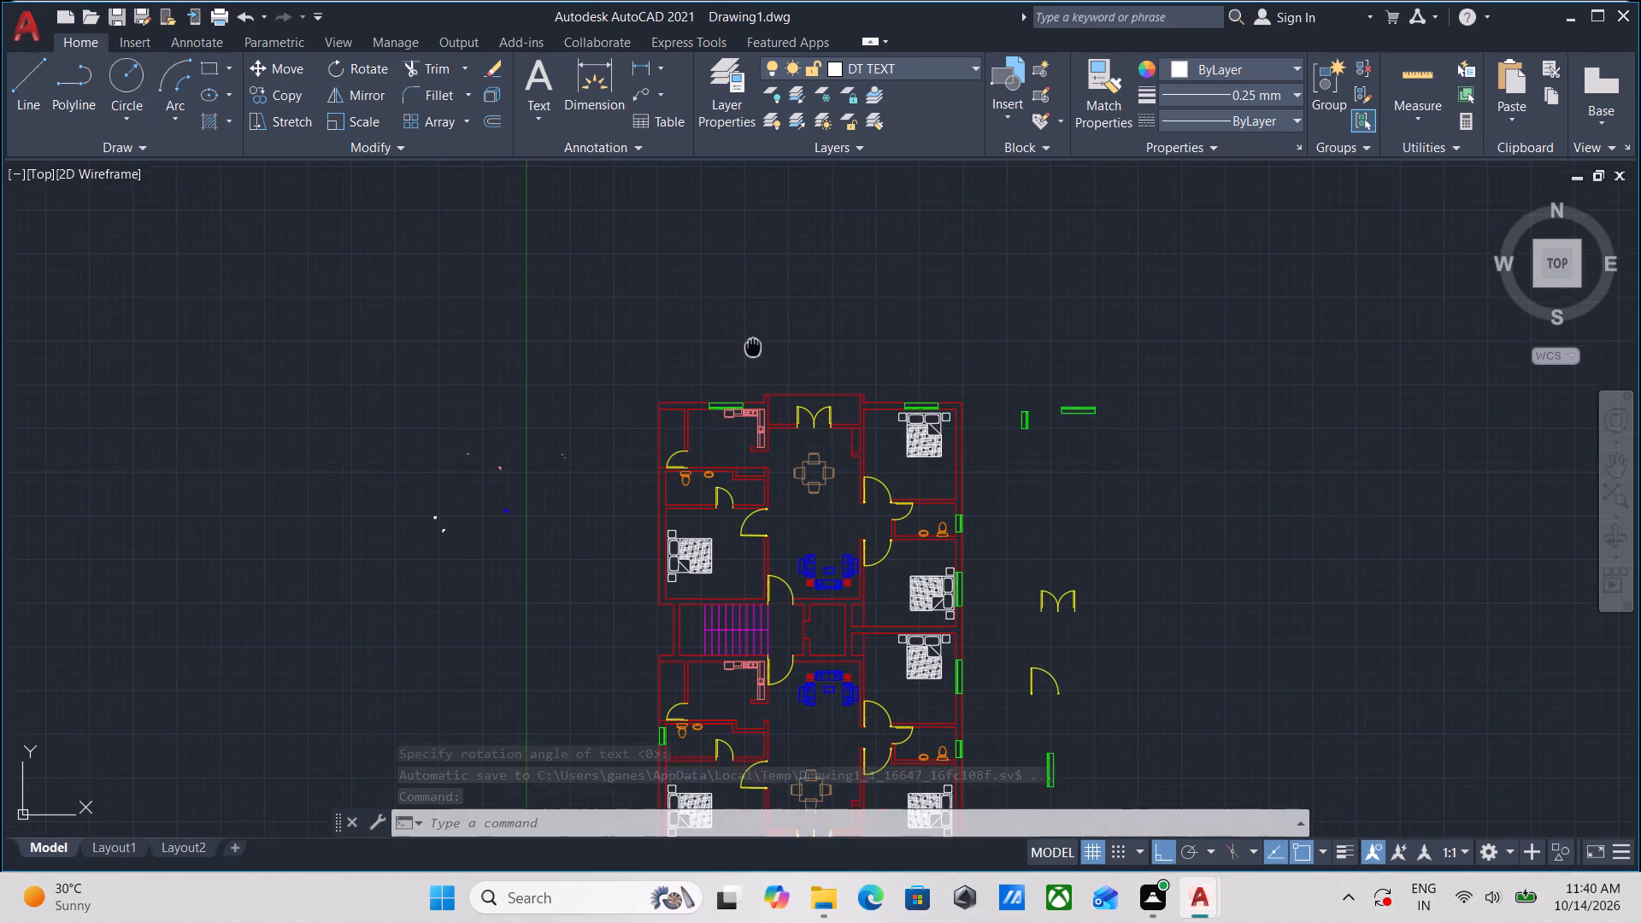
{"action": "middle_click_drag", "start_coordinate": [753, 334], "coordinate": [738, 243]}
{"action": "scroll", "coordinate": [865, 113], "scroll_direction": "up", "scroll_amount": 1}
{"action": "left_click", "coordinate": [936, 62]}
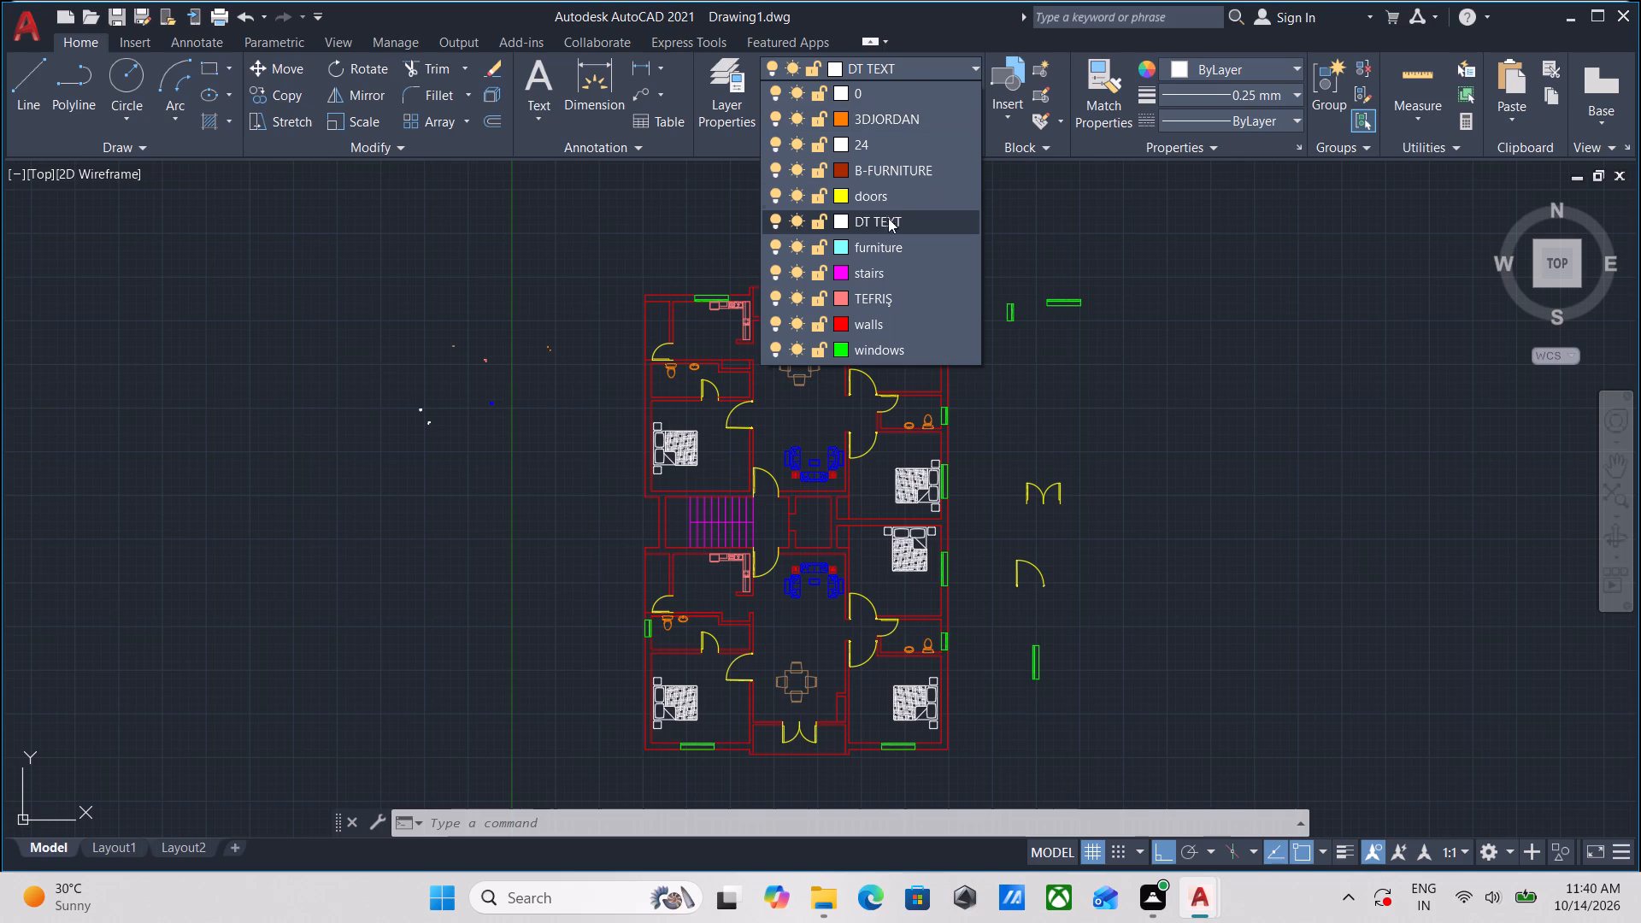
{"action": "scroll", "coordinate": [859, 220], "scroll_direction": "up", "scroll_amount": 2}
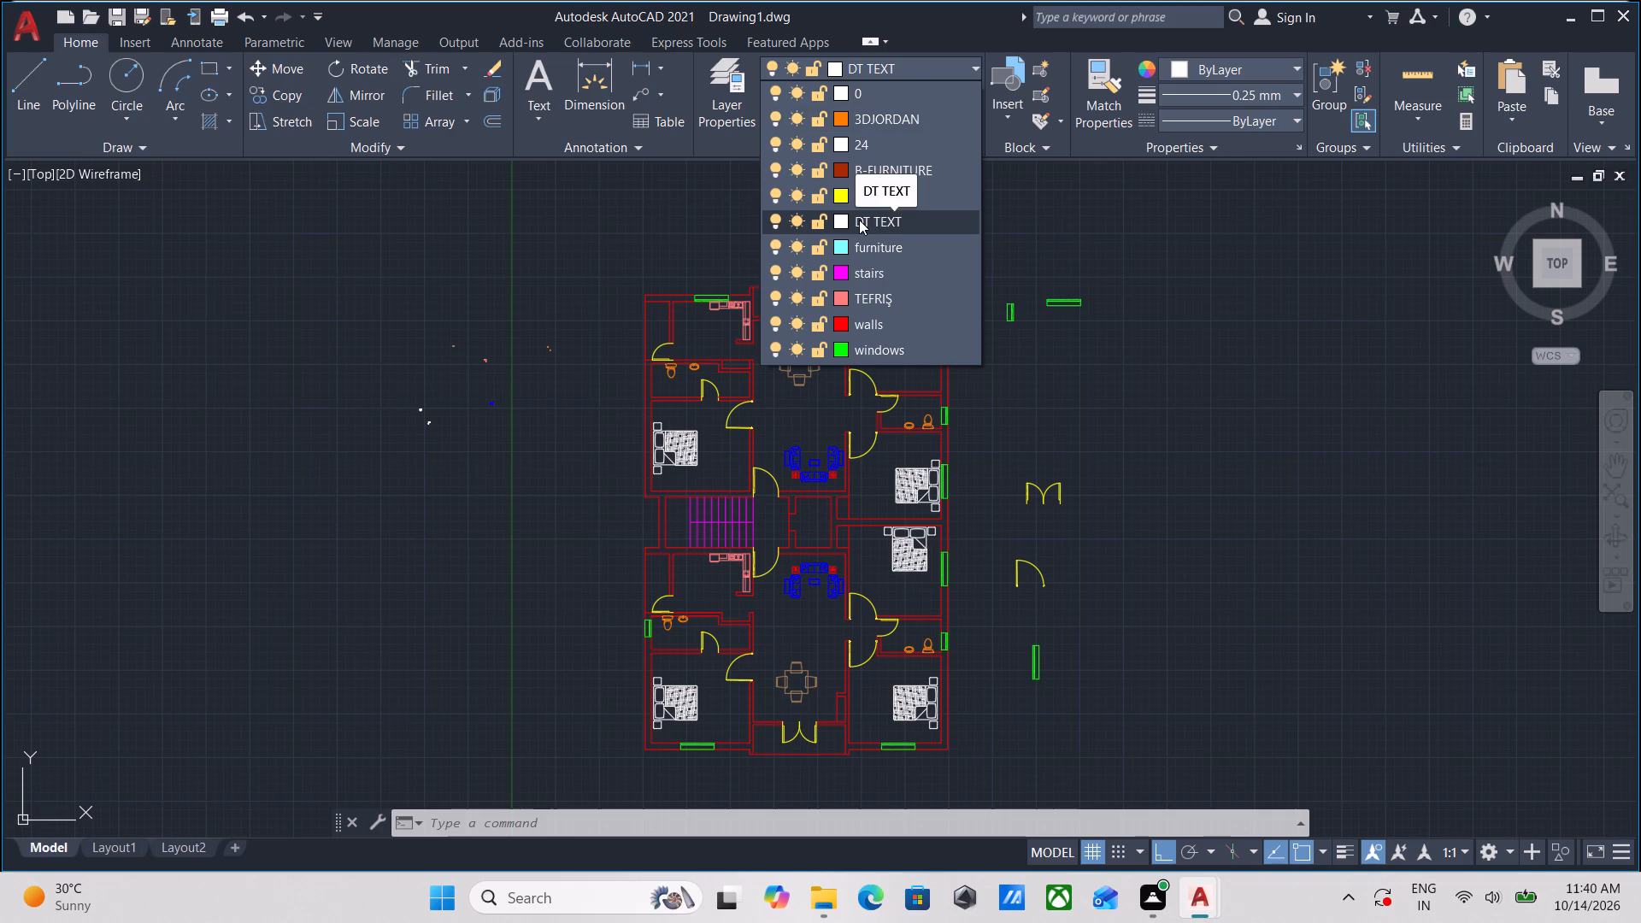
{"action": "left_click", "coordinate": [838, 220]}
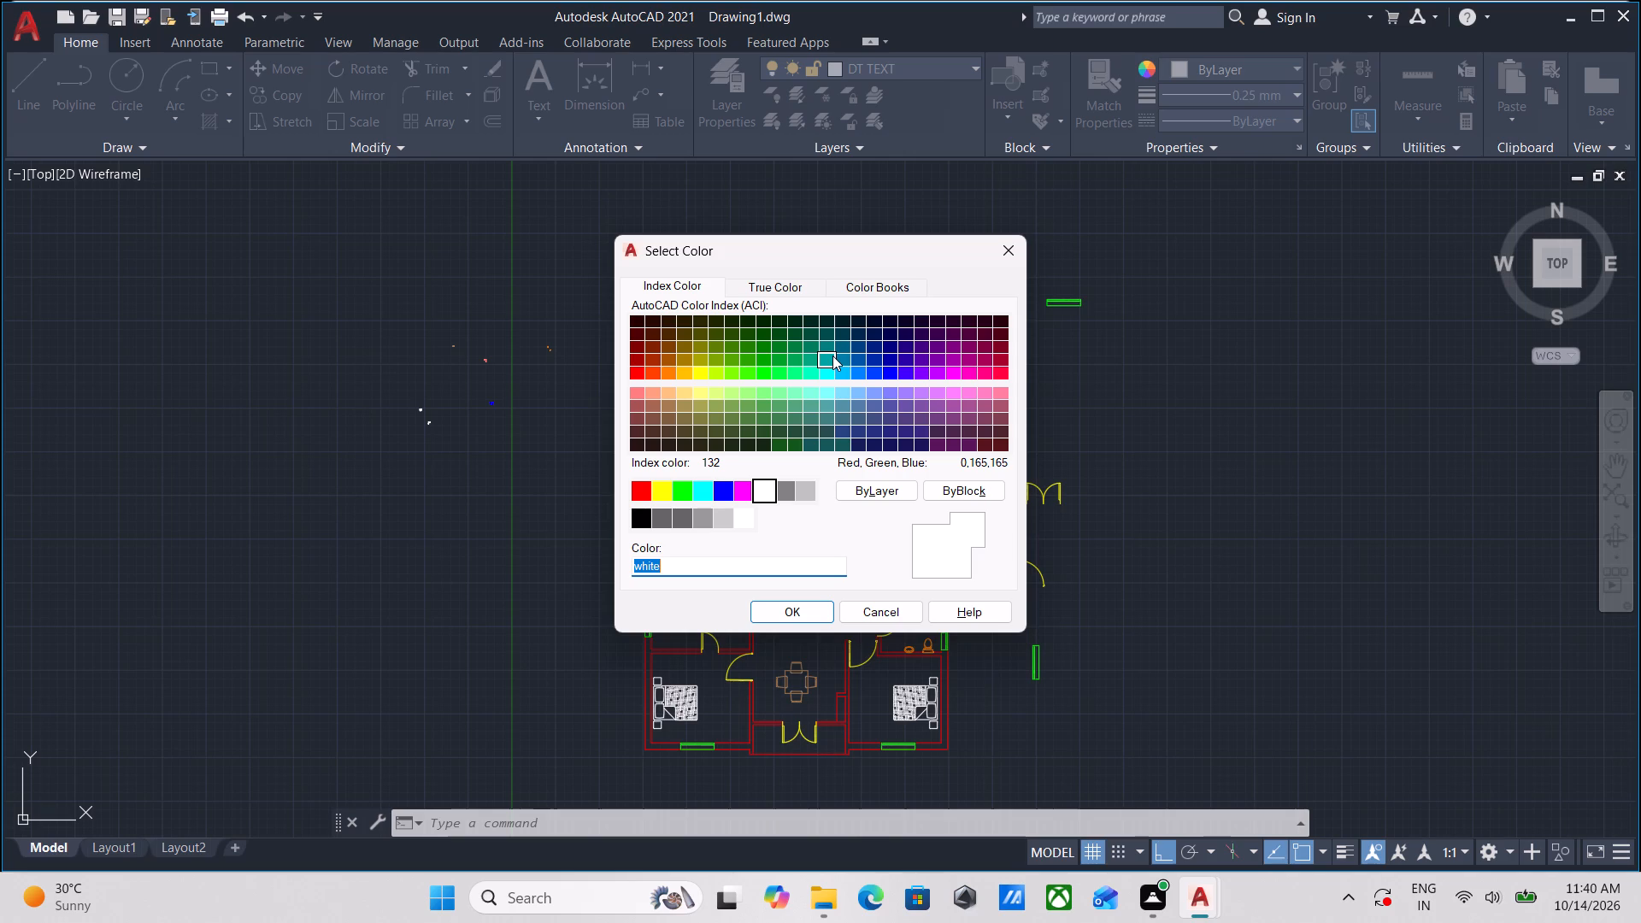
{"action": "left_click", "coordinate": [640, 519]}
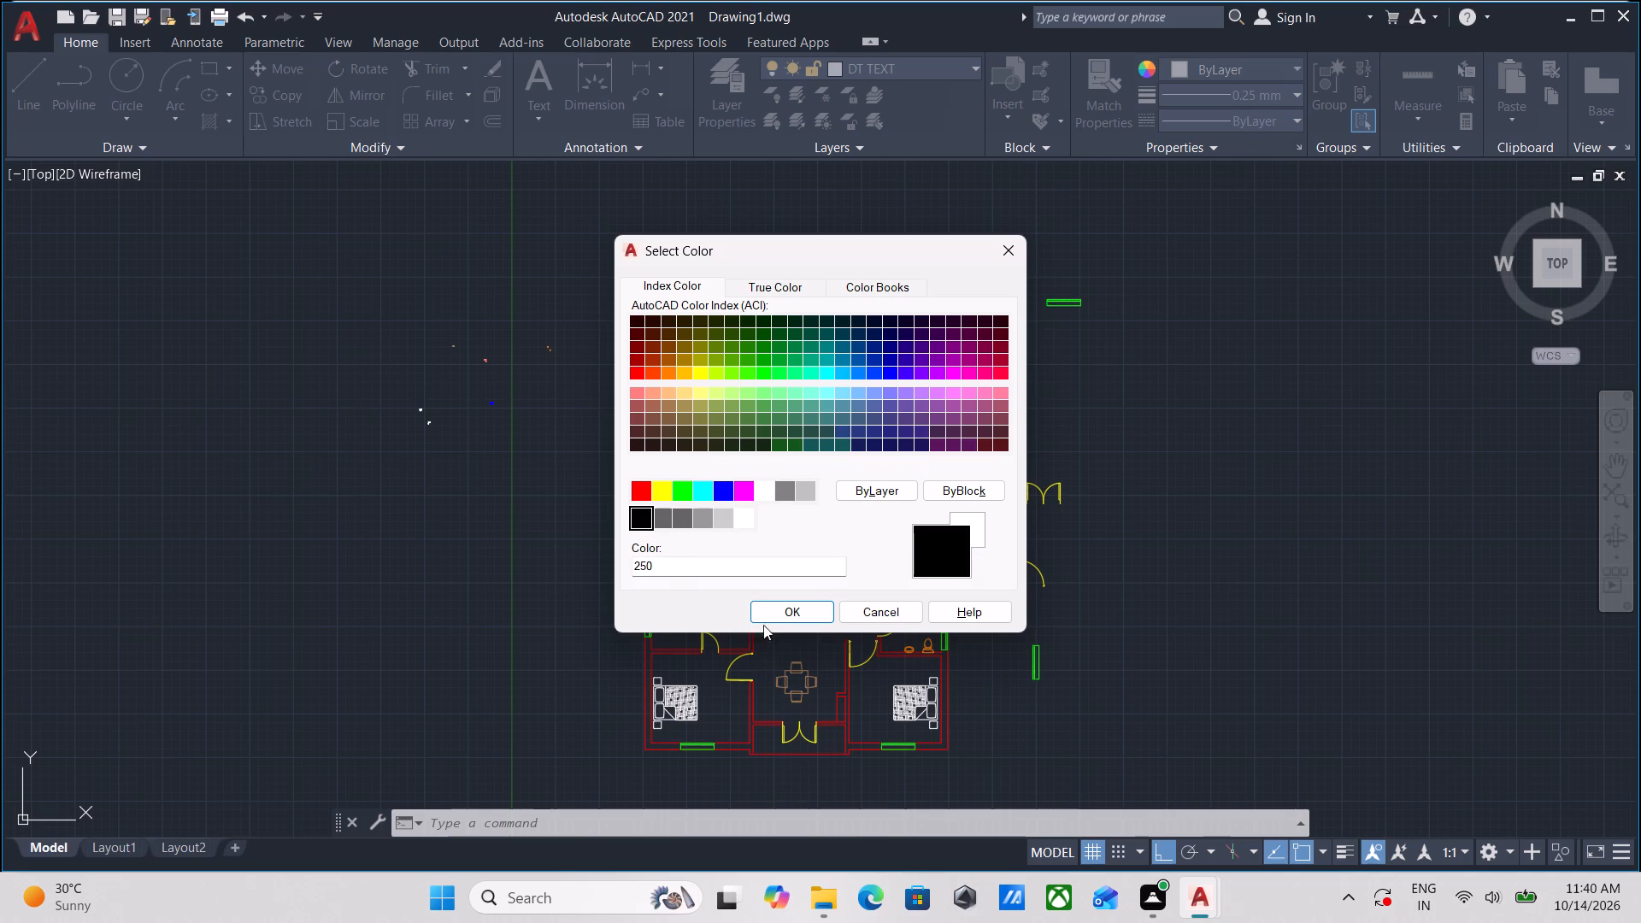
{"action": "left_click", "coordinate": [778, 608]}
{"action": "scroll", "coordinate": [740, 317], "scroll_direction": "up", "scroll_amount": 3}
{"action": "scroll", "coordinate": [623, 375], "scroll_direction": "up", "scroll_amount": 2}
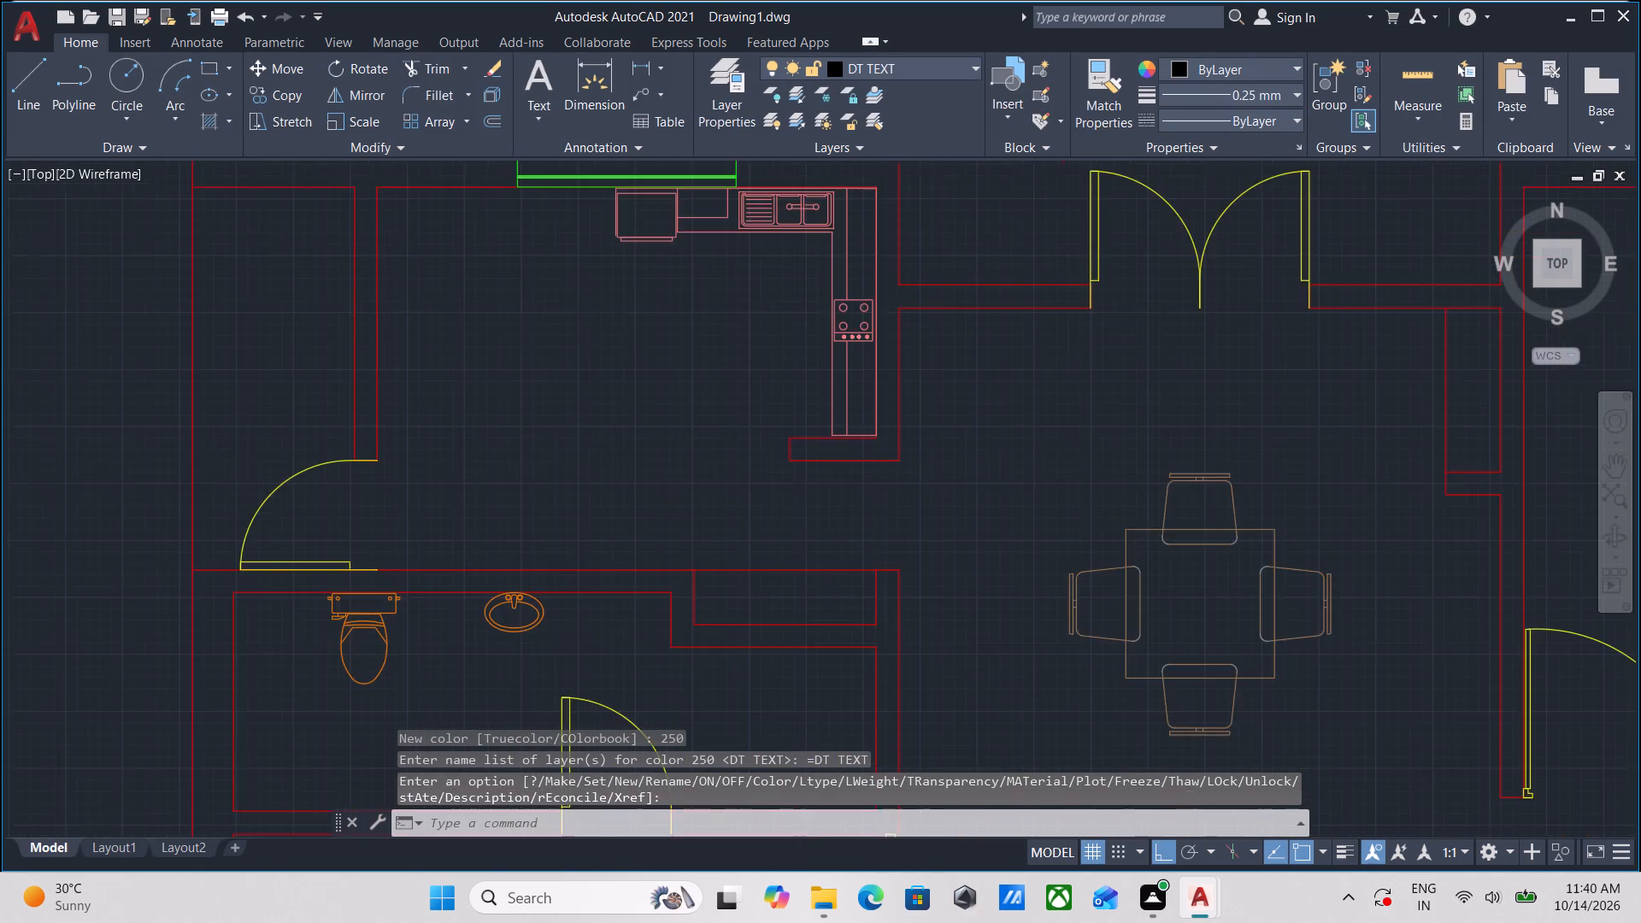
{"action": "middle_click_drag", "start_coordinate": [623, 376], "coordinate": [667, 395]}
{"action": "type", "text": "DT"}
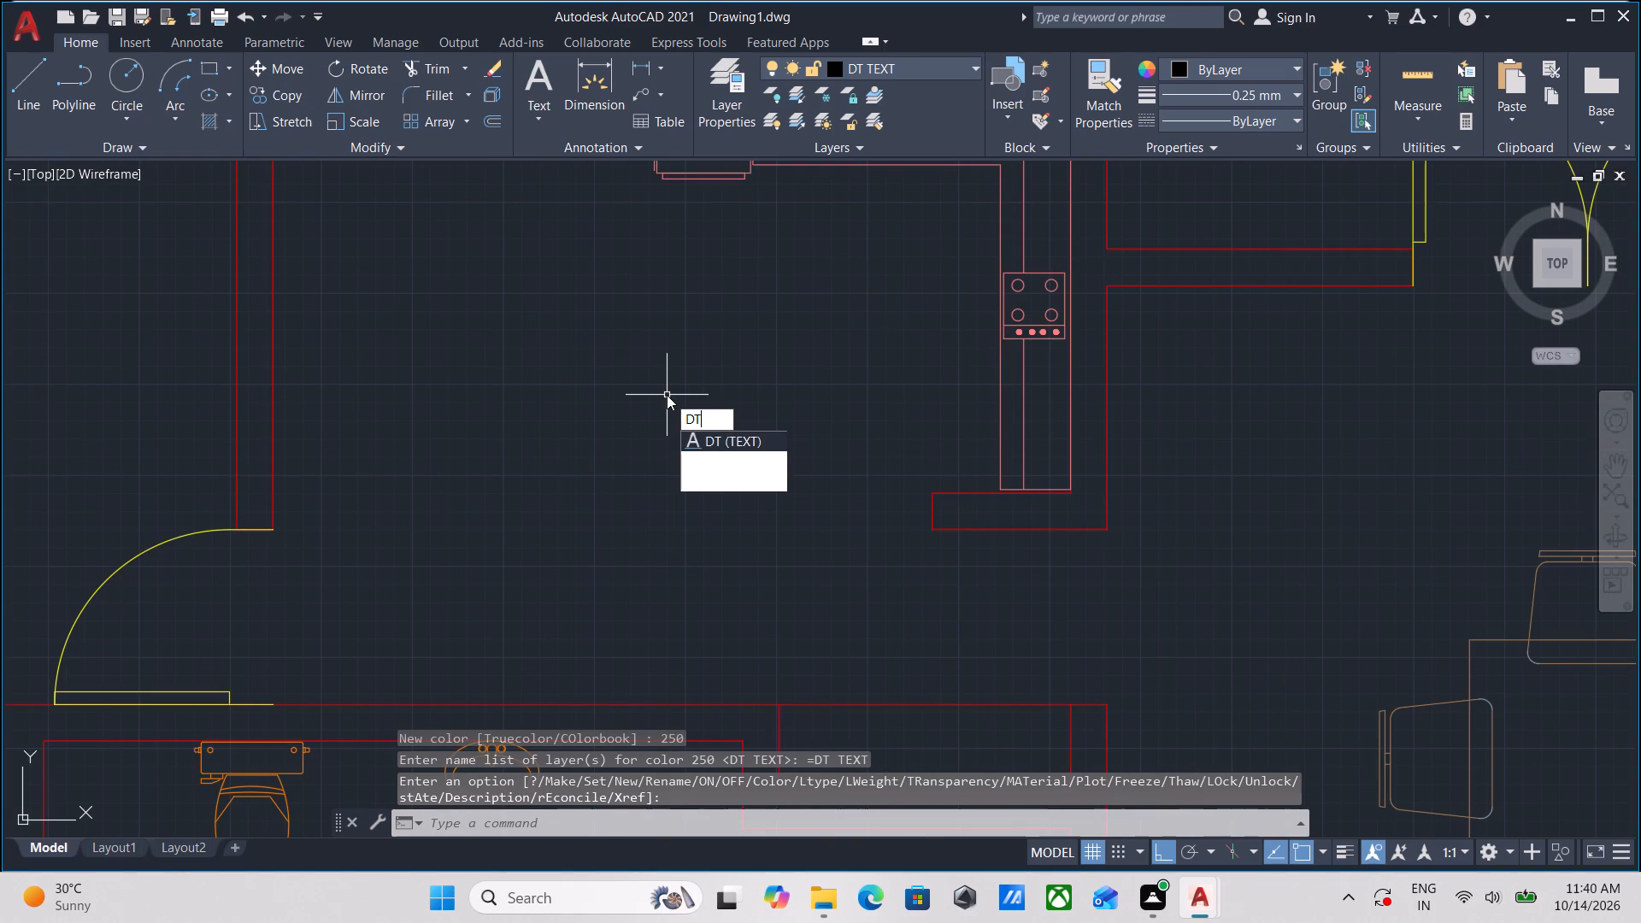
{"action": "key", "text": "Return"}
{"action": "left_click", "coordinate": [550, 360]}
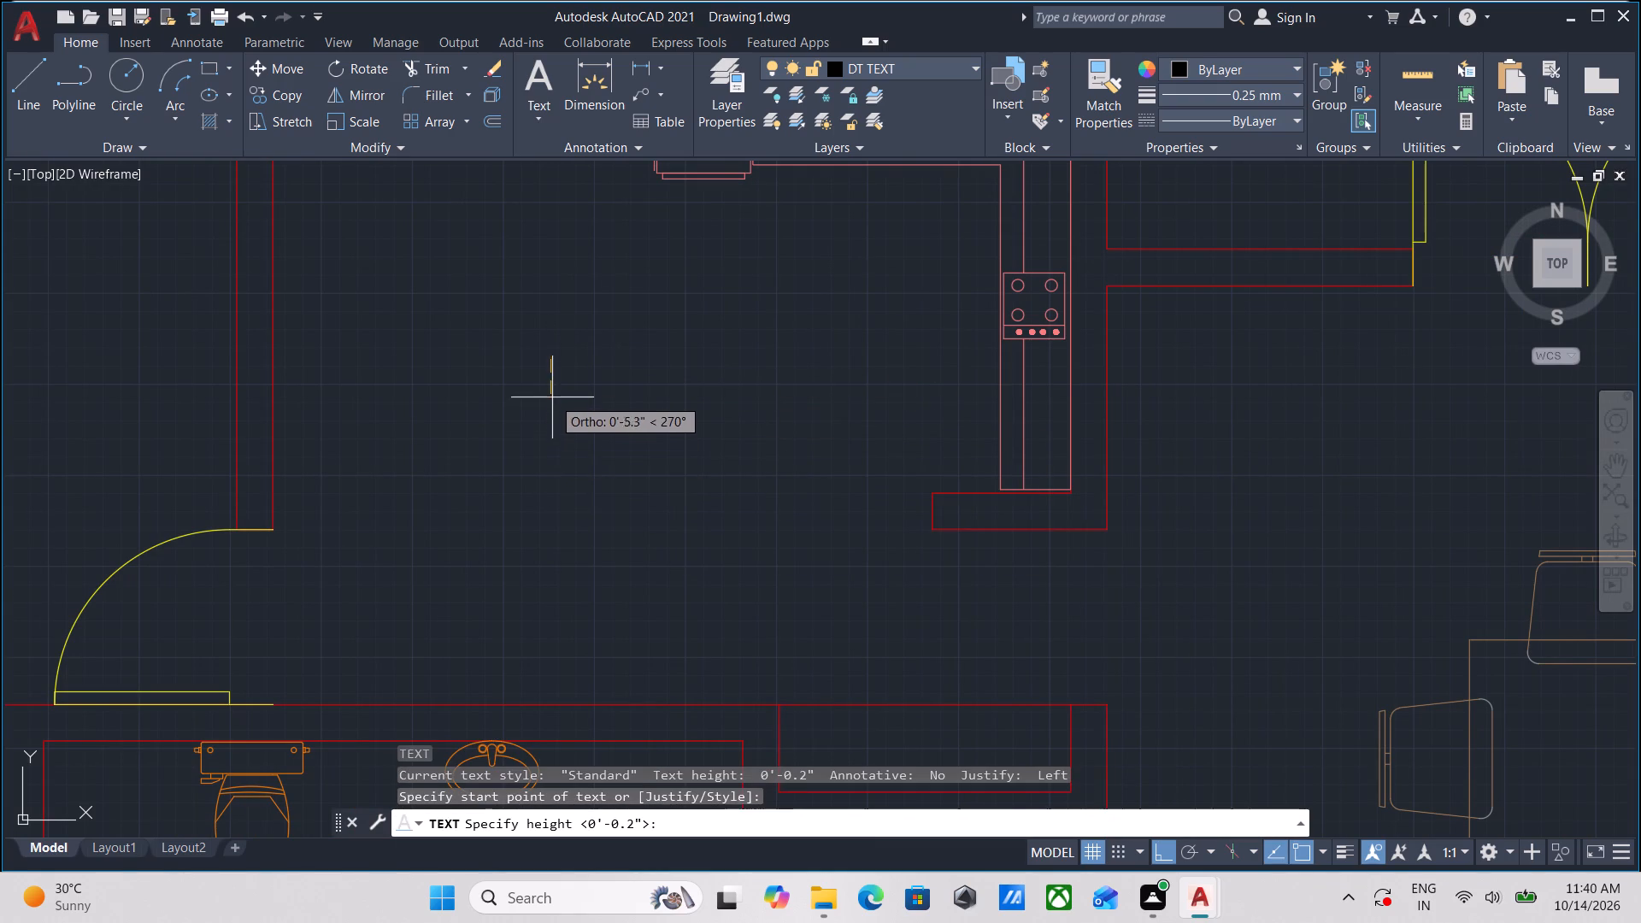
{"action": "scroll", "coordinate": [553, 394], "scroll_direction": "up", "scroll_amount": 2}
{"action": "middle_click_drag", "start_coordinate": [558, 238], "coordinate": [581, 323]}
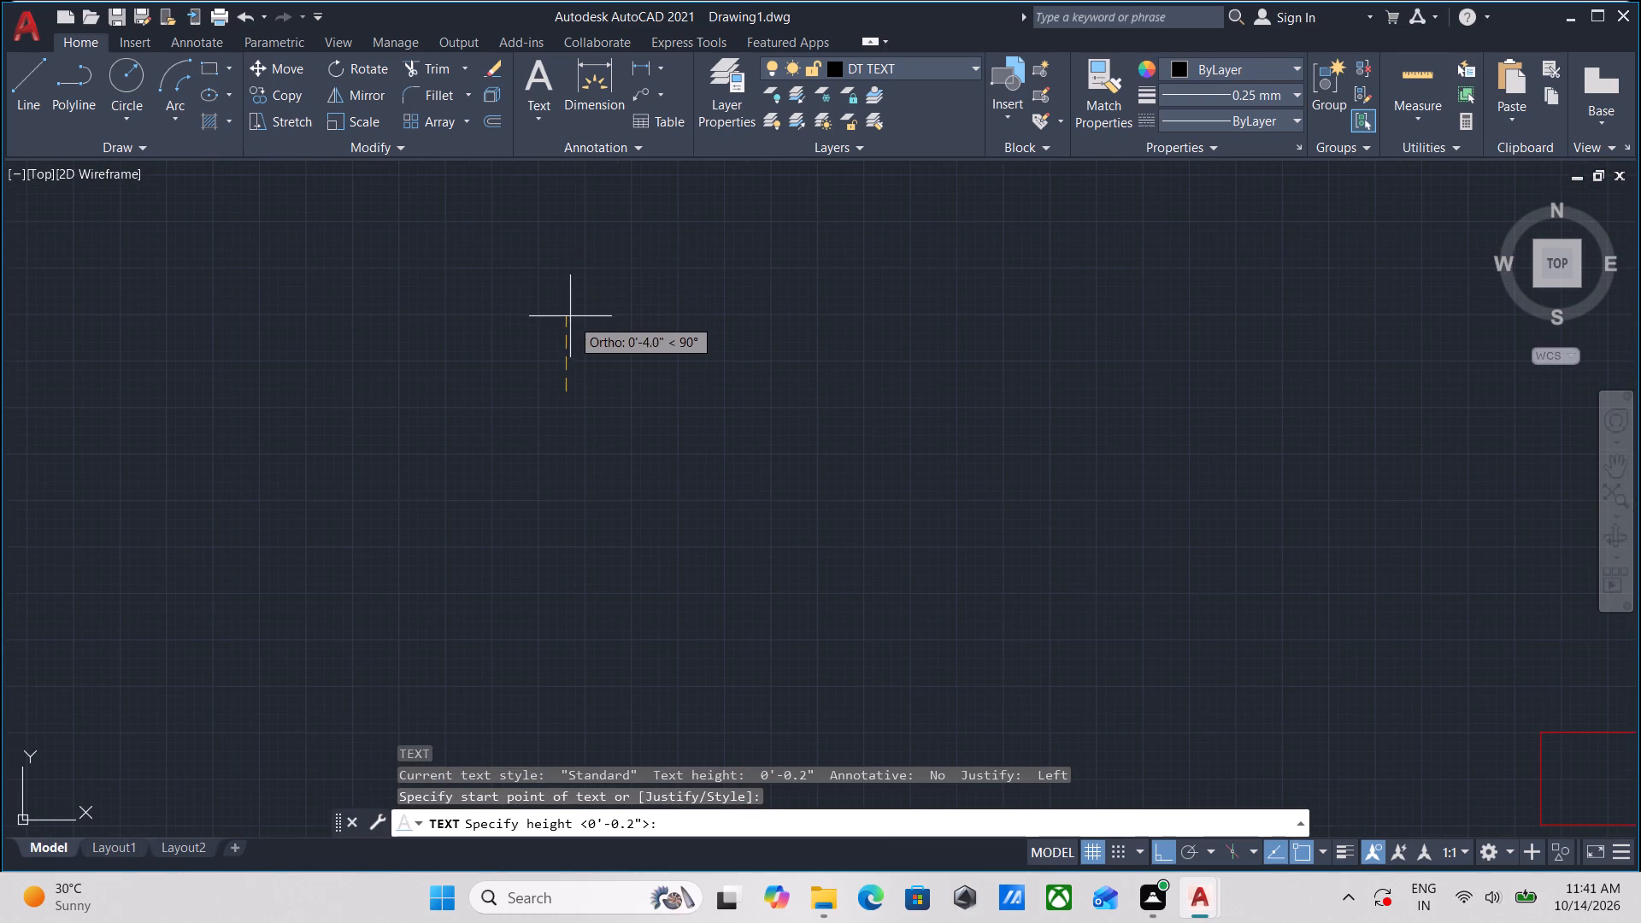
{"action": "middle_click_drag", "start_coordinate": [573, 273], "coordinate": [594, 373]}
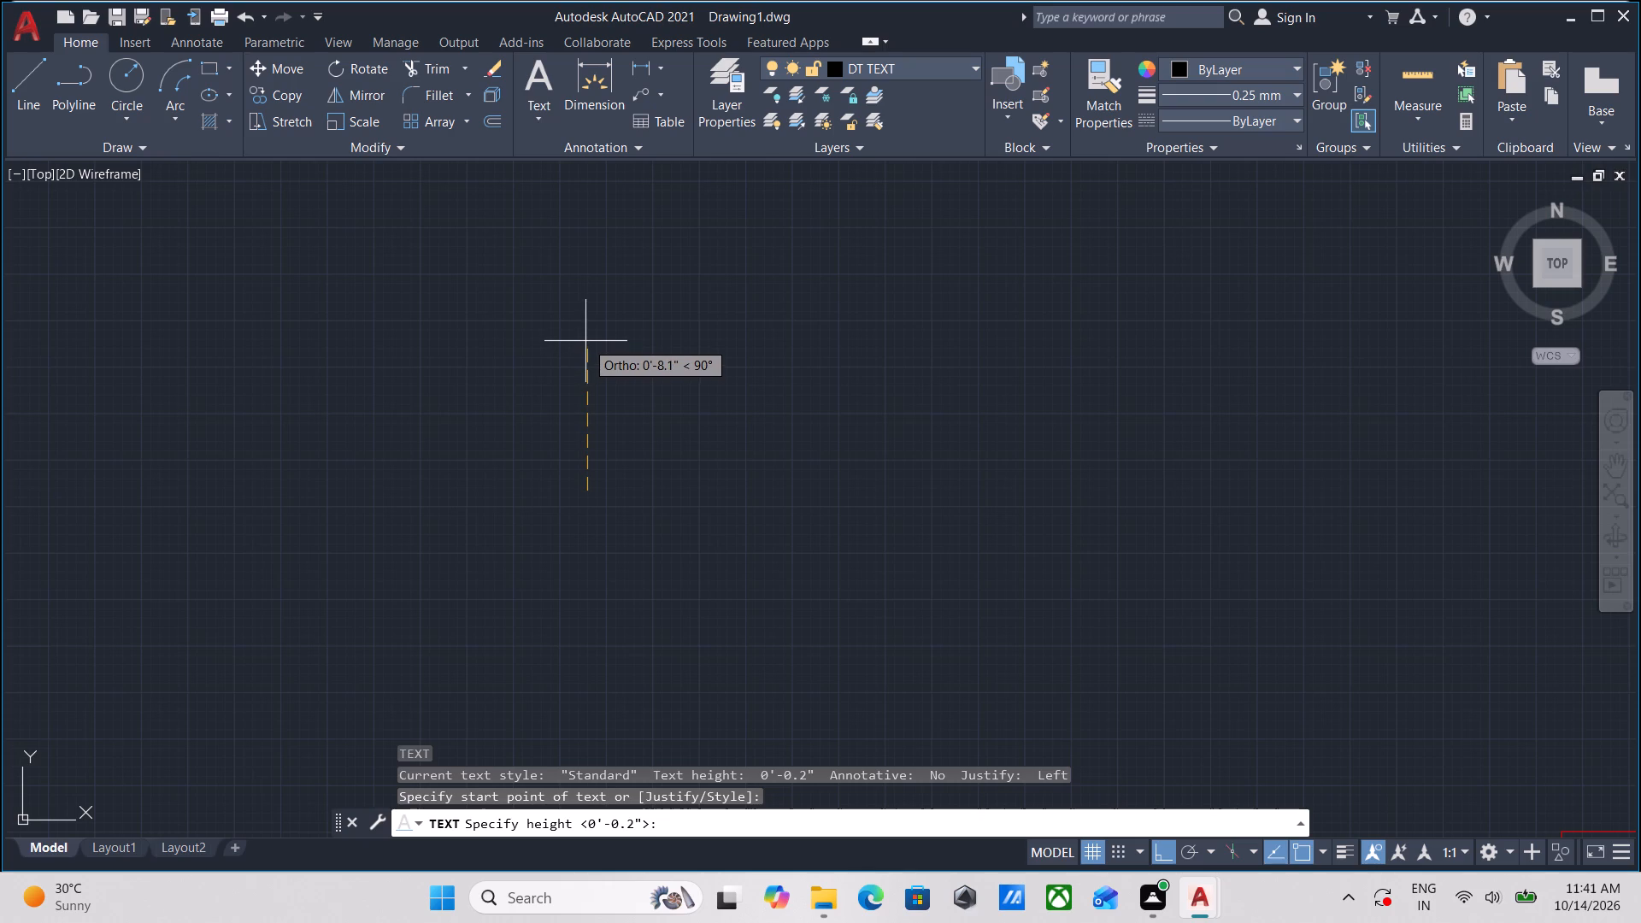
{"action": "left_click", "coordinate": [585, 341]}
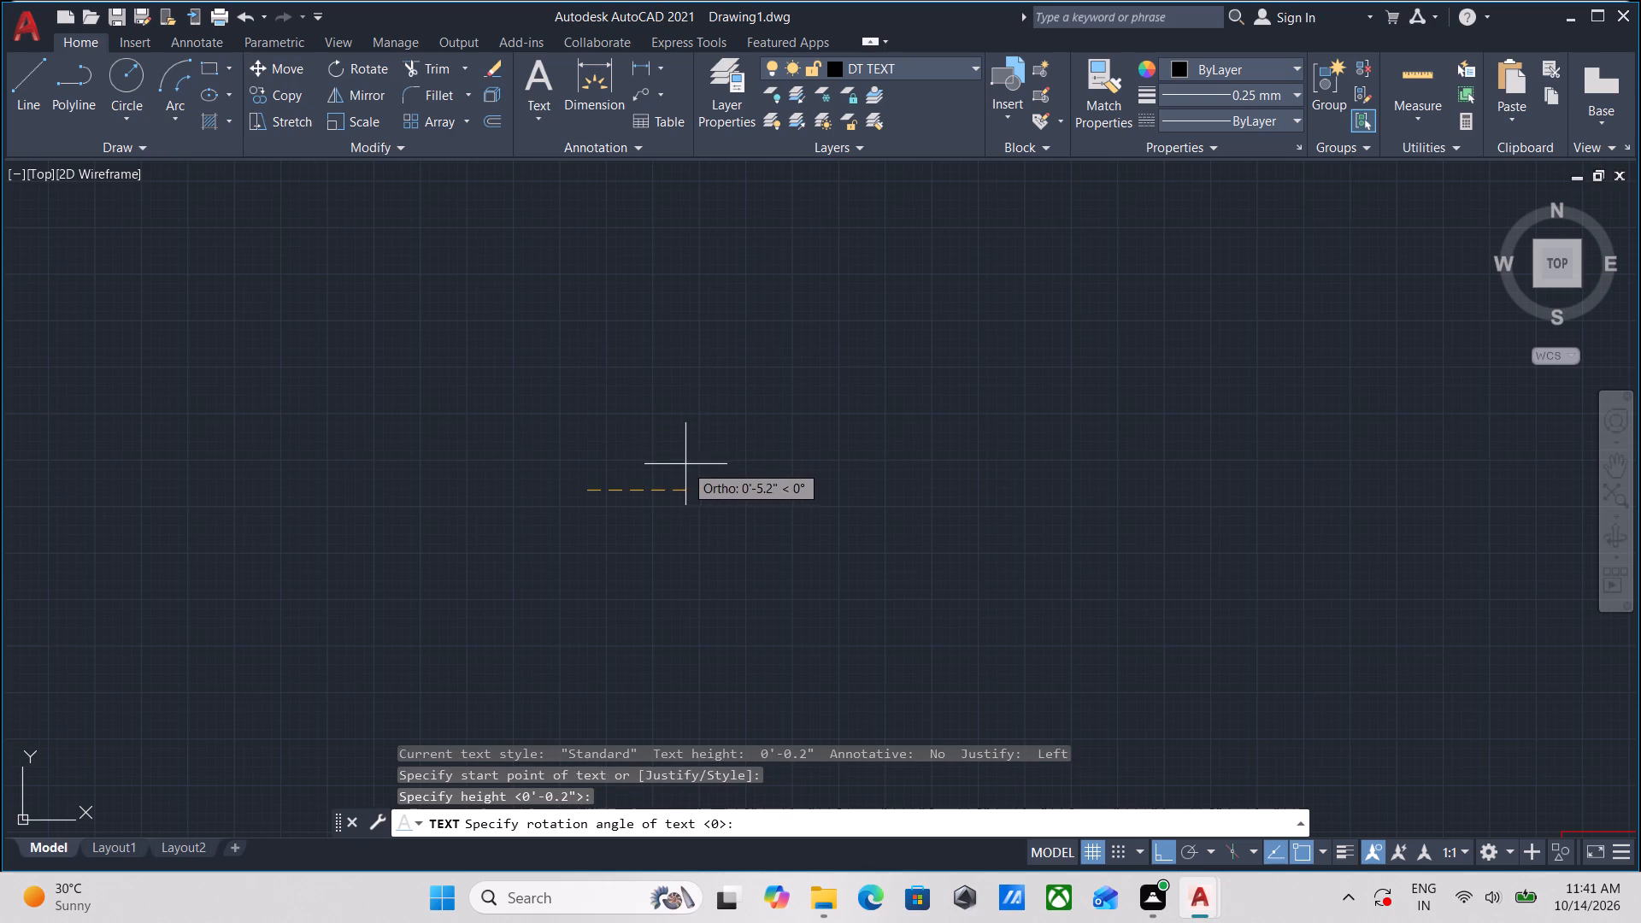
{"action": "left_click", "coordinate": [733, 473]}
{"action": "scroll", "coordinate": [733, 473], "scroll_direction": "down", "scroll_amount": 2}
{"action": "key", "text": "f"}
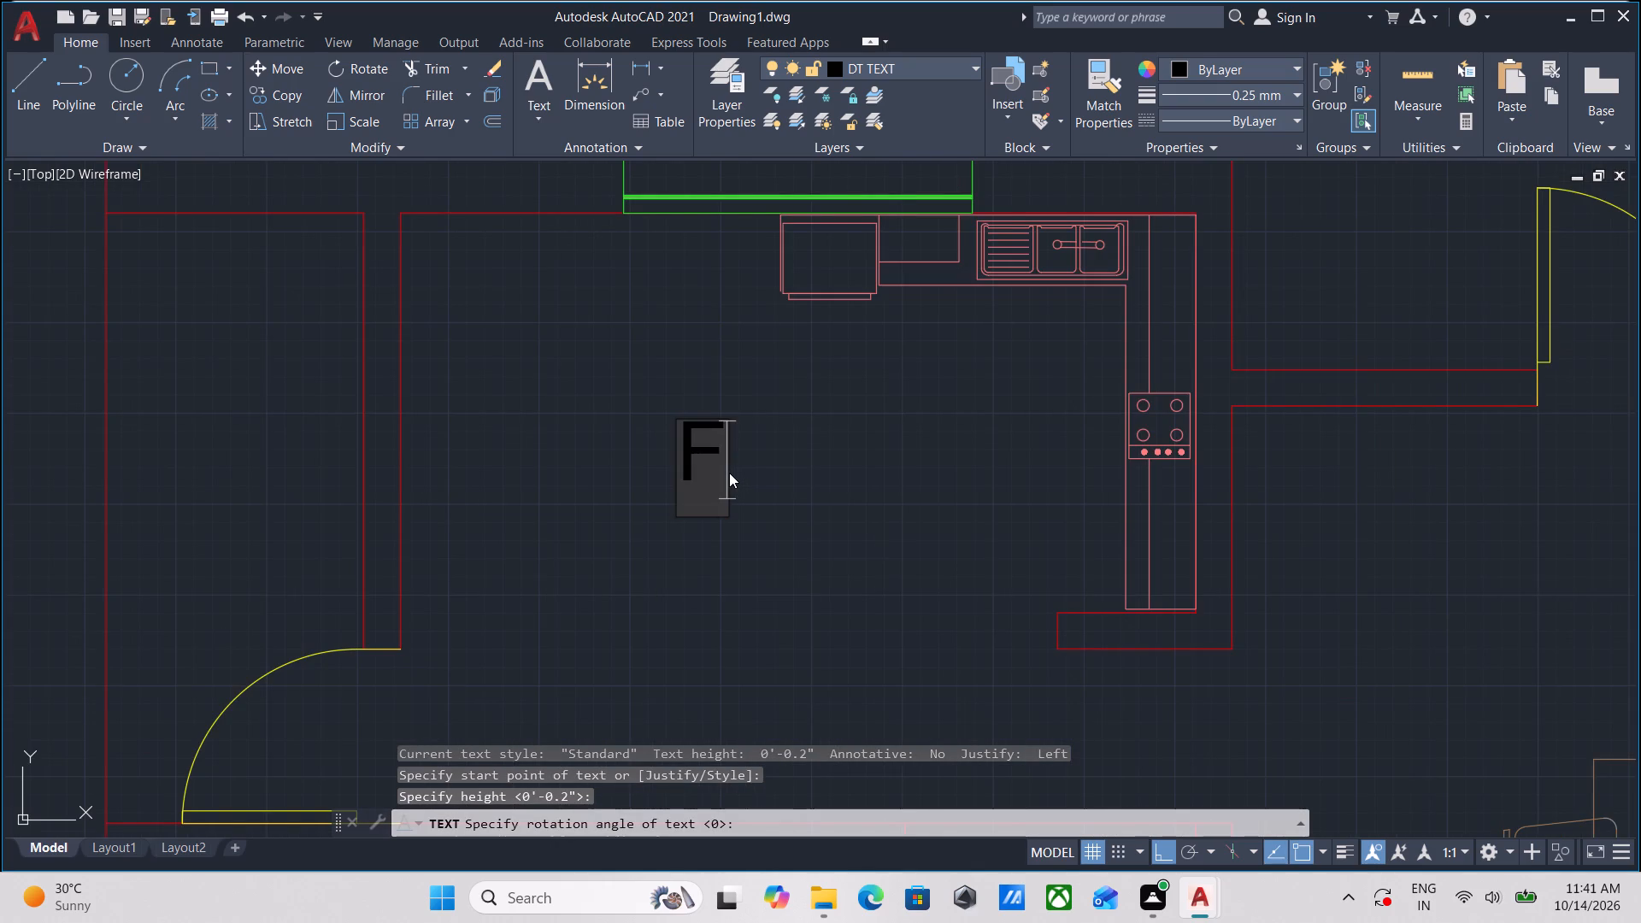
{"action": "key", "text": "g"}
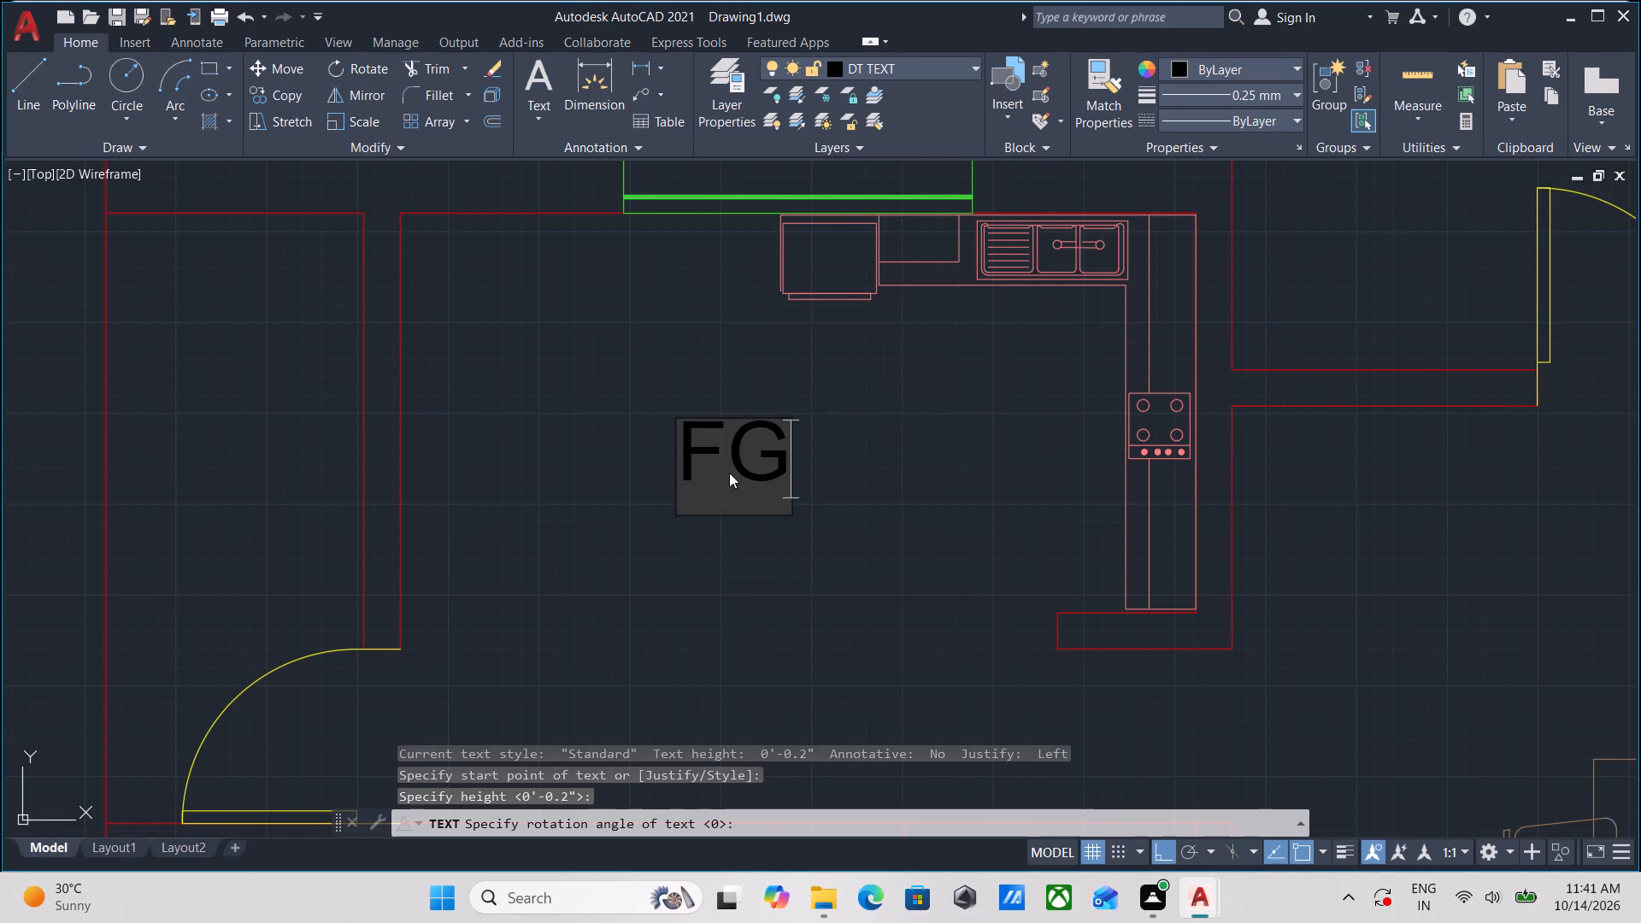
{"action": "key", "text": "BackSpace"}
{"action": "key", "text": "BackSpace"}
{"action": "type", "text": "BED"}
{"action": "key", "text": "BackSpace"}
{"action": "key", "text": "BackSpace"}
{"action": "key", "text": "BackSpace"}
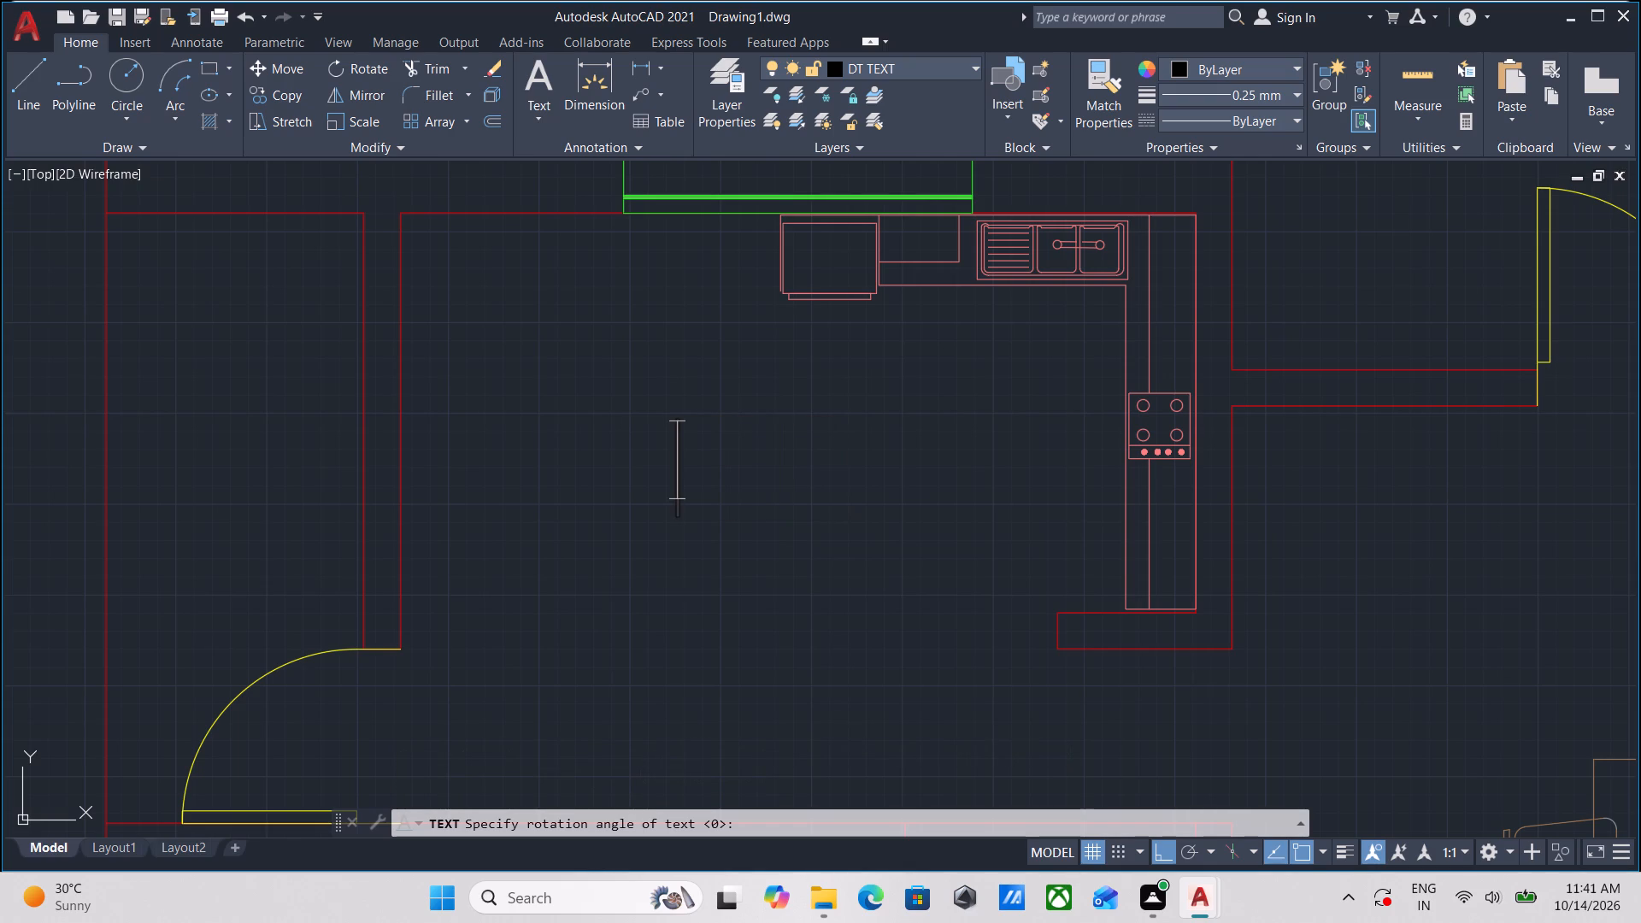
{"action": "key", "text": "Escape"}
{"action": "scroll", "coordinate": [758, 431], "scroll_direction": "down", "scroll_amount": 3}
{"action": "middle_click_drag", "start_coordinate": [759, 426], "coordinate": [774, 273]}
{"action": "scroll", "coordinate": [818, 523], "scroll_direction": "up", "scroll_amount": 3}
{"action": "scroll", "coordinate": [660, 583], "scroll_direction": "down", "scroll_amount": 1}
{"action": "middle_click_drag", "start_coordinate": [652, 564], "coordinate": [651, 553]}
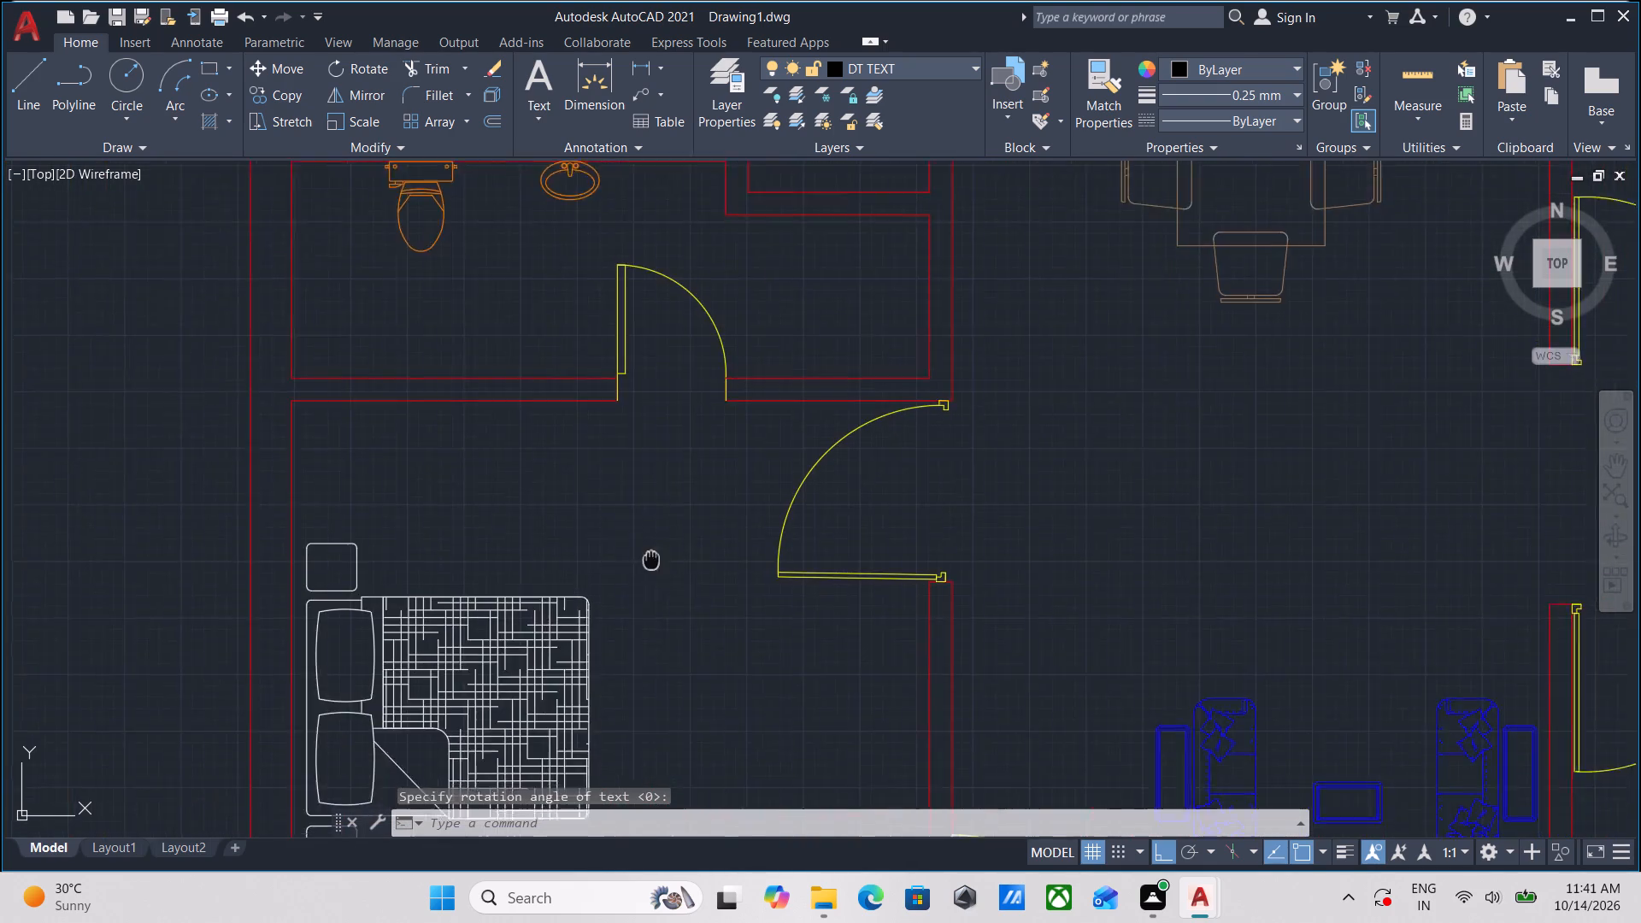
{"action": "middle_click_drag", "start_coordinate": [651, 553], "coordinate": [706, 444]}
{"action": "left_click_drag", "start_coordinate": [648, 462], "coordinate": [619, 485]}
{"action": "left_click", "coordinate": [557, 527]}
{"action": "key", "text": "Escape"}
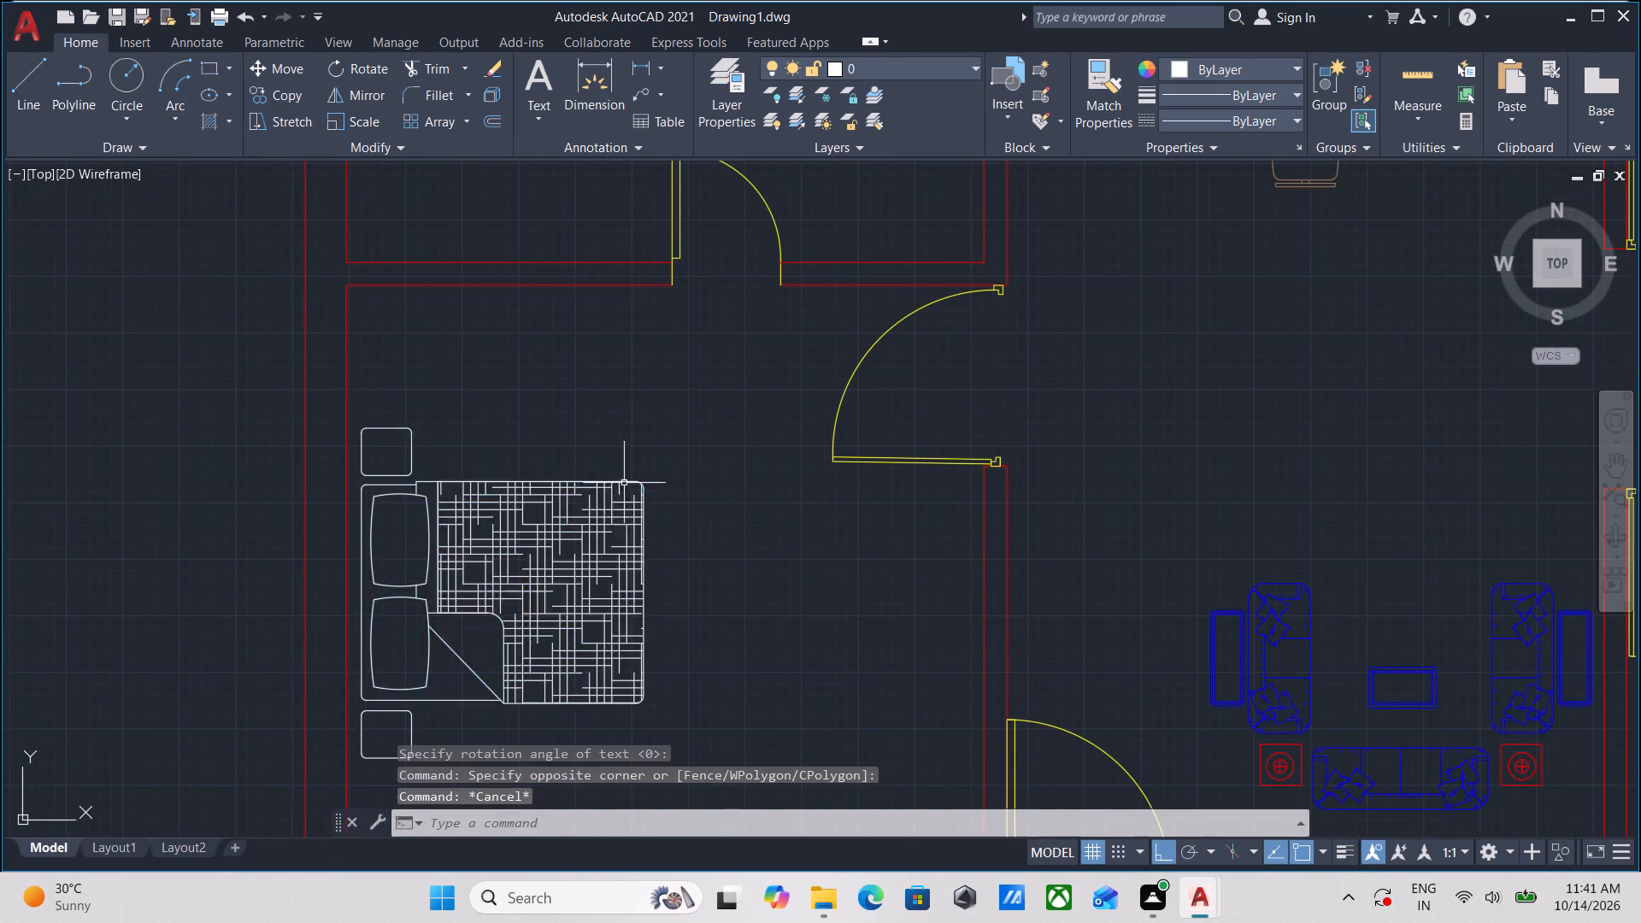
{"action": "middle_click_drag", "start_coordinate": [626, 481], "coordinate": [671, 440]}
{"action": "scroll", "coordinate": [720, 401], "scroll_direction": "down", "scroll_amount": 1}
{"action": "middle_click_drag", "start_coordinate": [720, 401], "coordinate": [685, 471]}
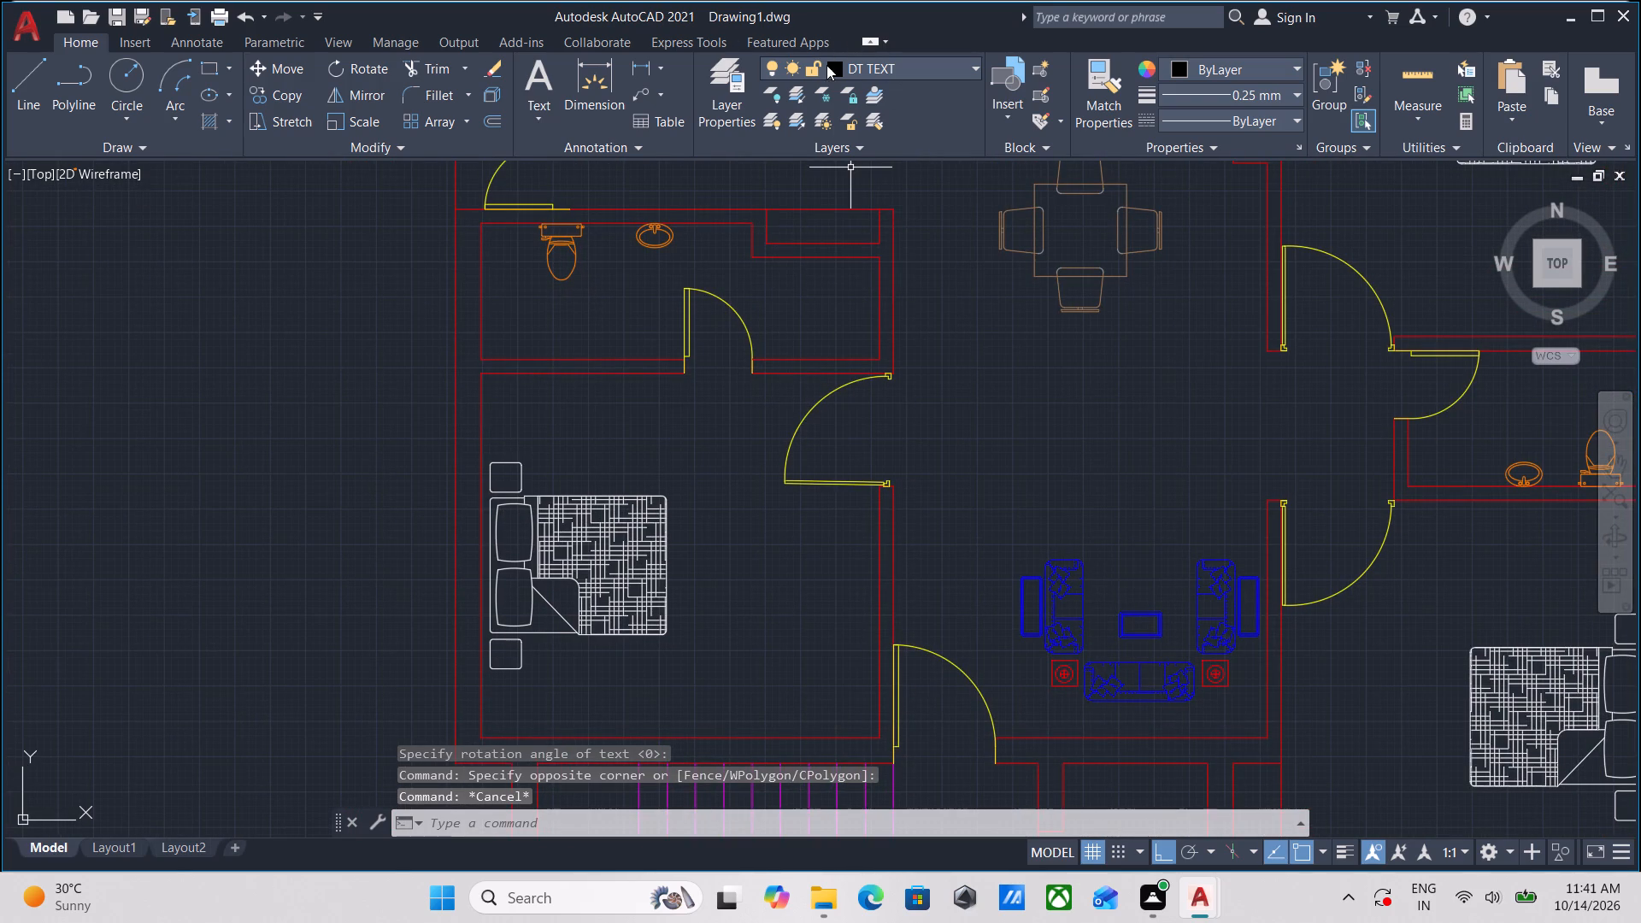
Change the DT TEXT layer's colour to cyan.
{"action": "left_click", "coordinate": [833, 65]}
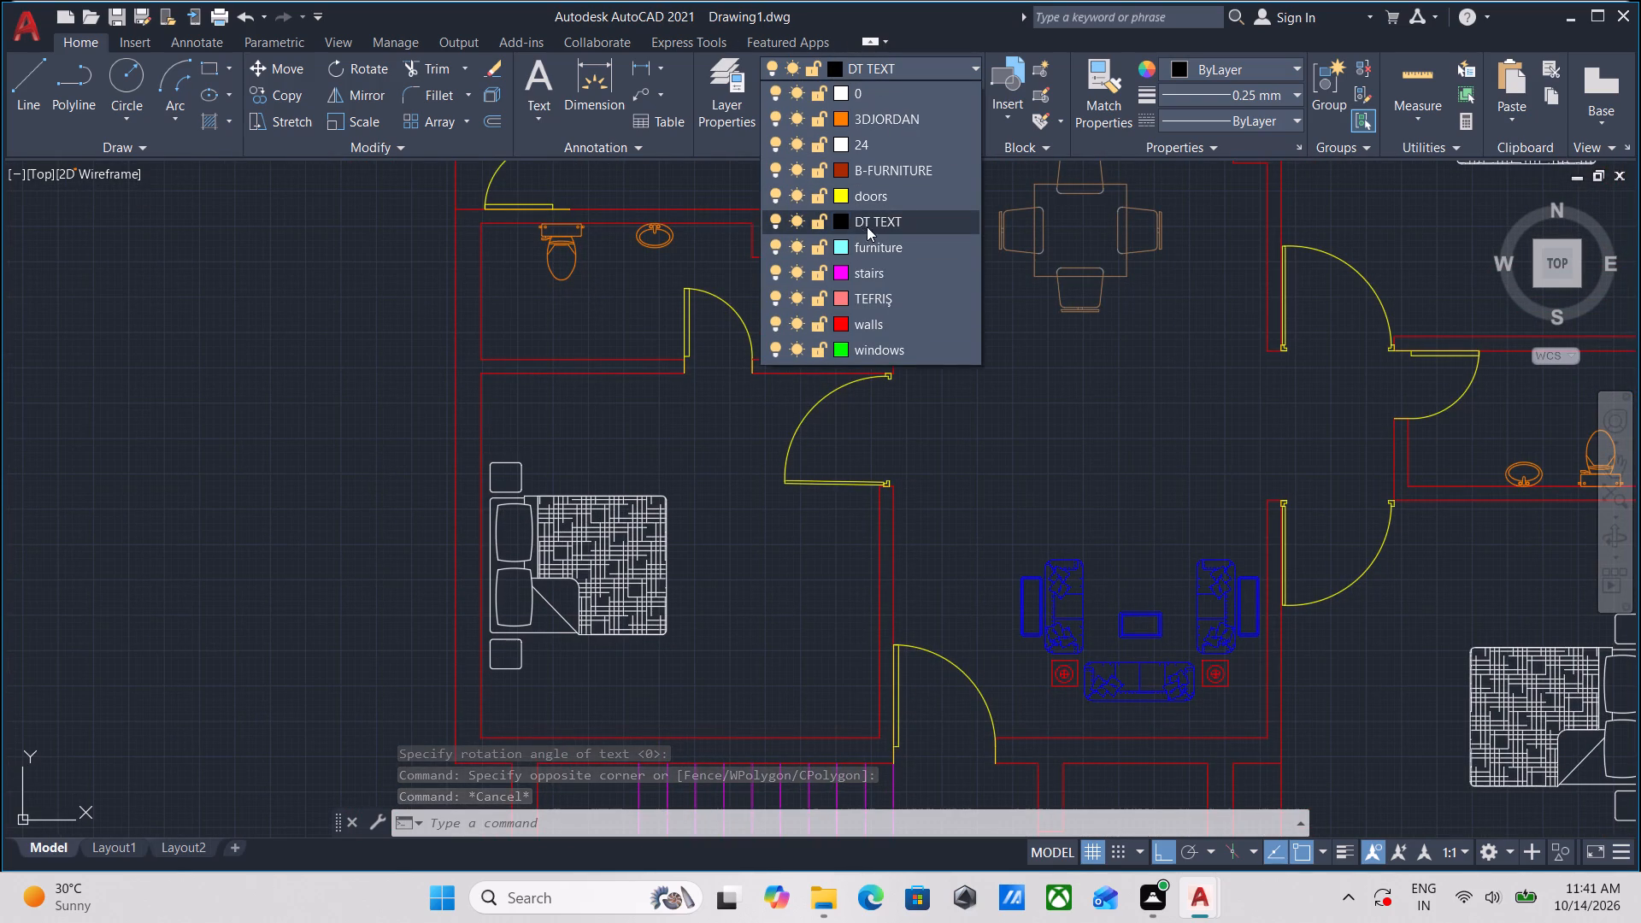
{"action": "left_click", "coordinate": [837, 218]}
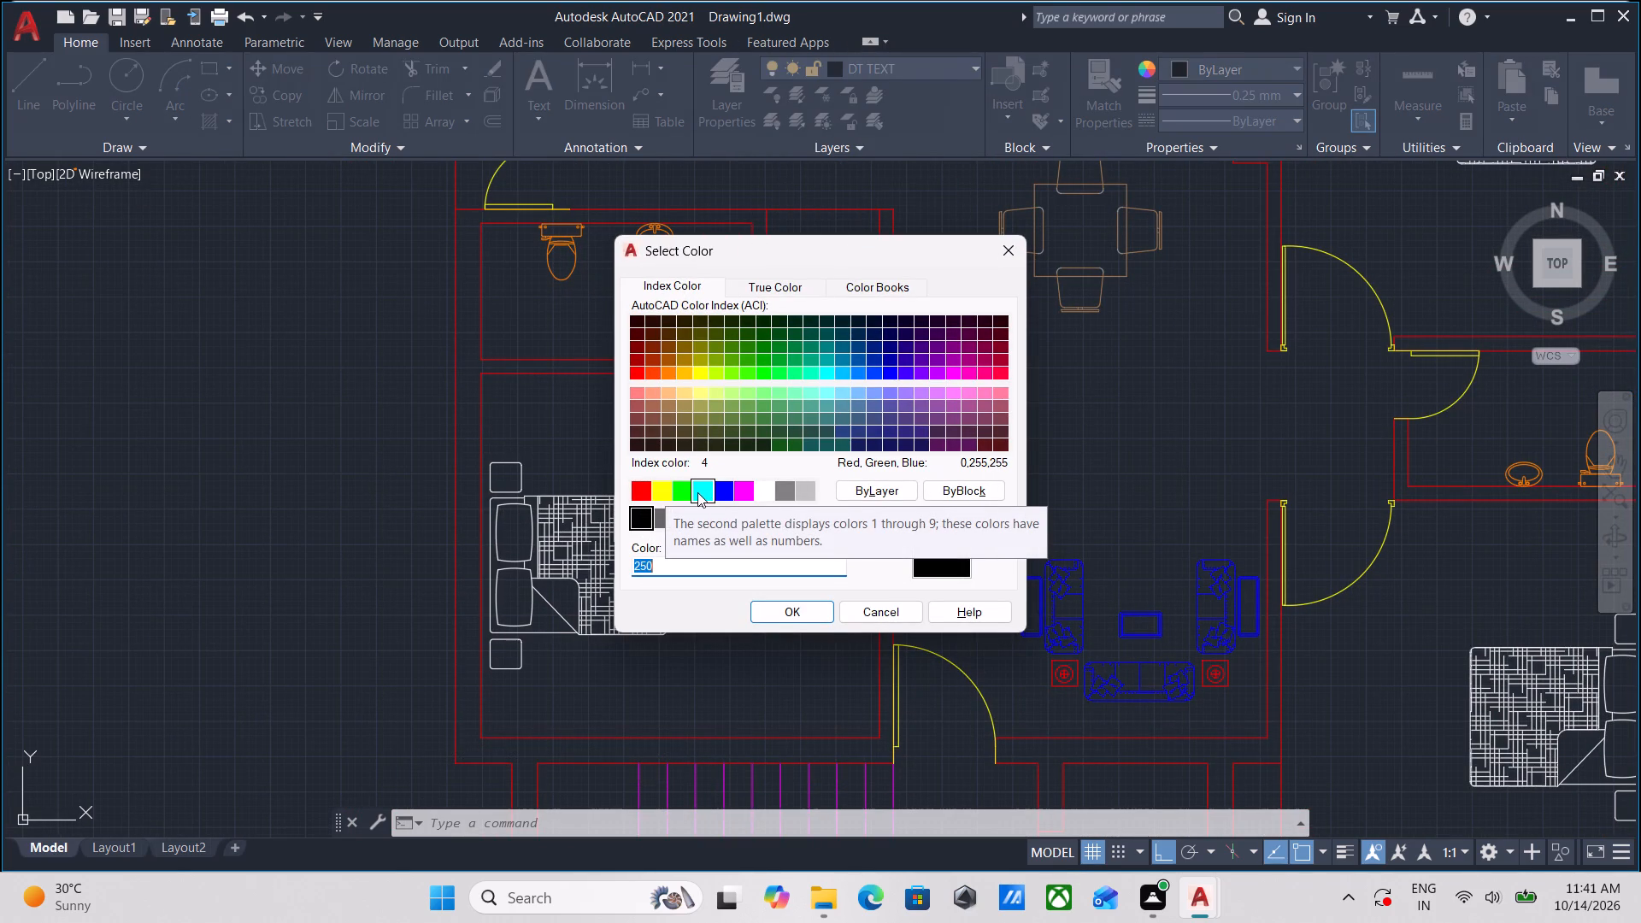
{"action": "left_click", "coordinate": [697, 492]}
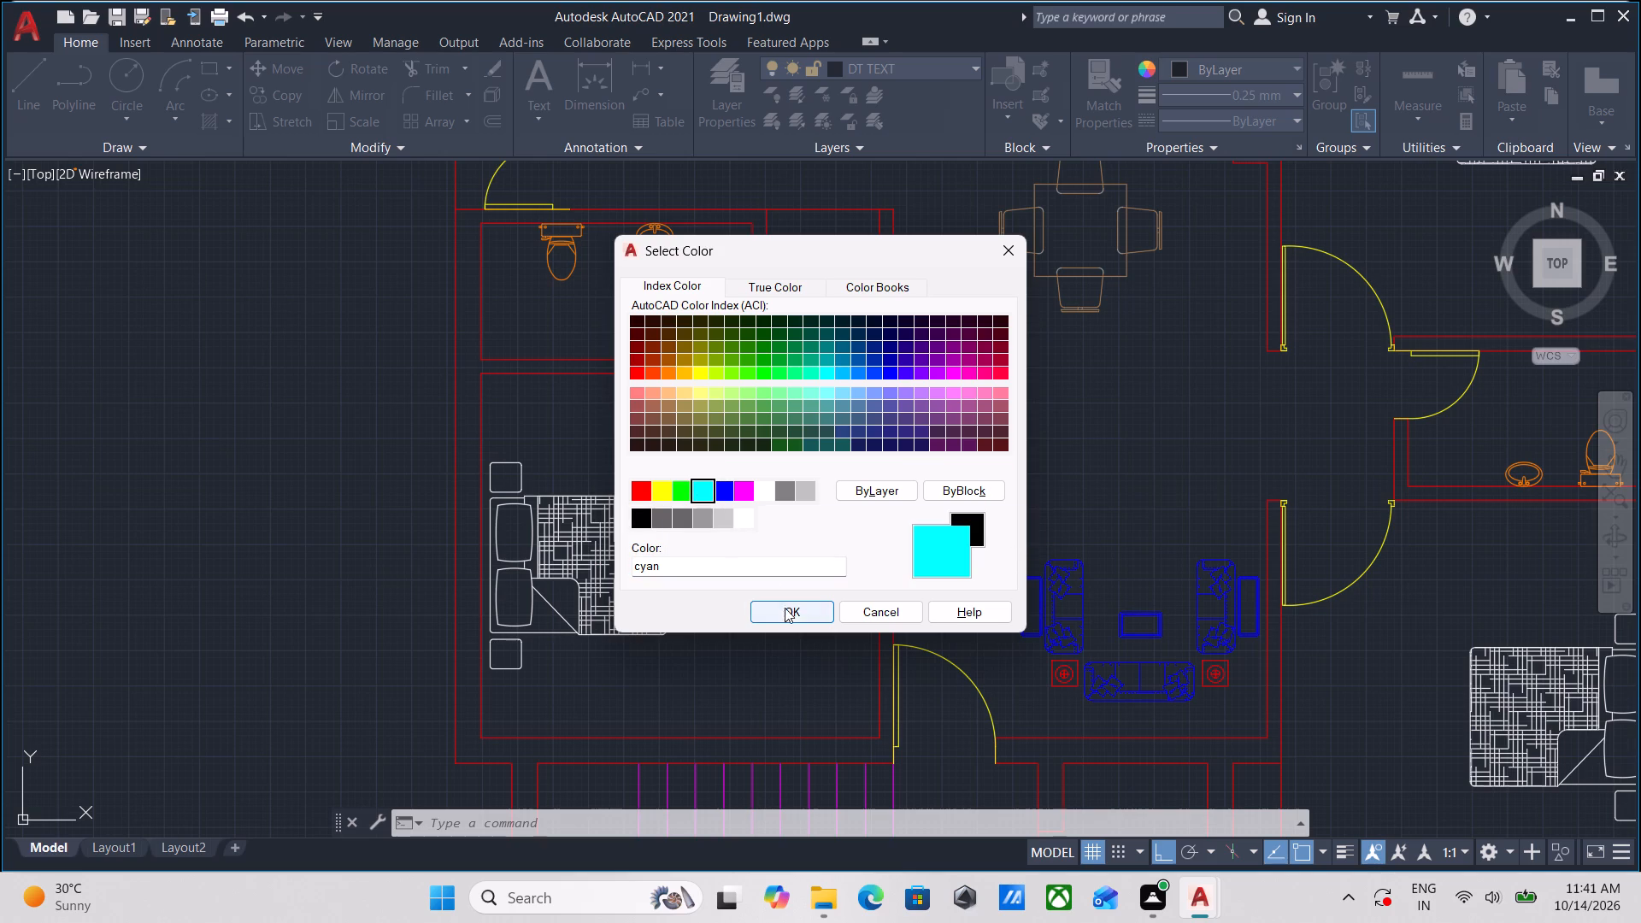
{"action": "left_click", "coordinate": [788, 612]}
Place the single-line text KITCHEN in the middle of the upper apartment's kitchen, about 7.6" high and horizontal.
{"action": "scroll", "coordinate": [697, 397], "scroll_direction": "up", "scroll_amount": 2}
{"action": "scroll", "coordinate": [671, 373], "scroll_direction": "down", "scroll_amount": 1}
{"action": "middle_click_drag", "start_coordinate": [671, 373], "coordinate": [832, 700]}
{"action": "middle_click_drag", "start_coordinate": [745, 418], "coordinate": [773, 517]}
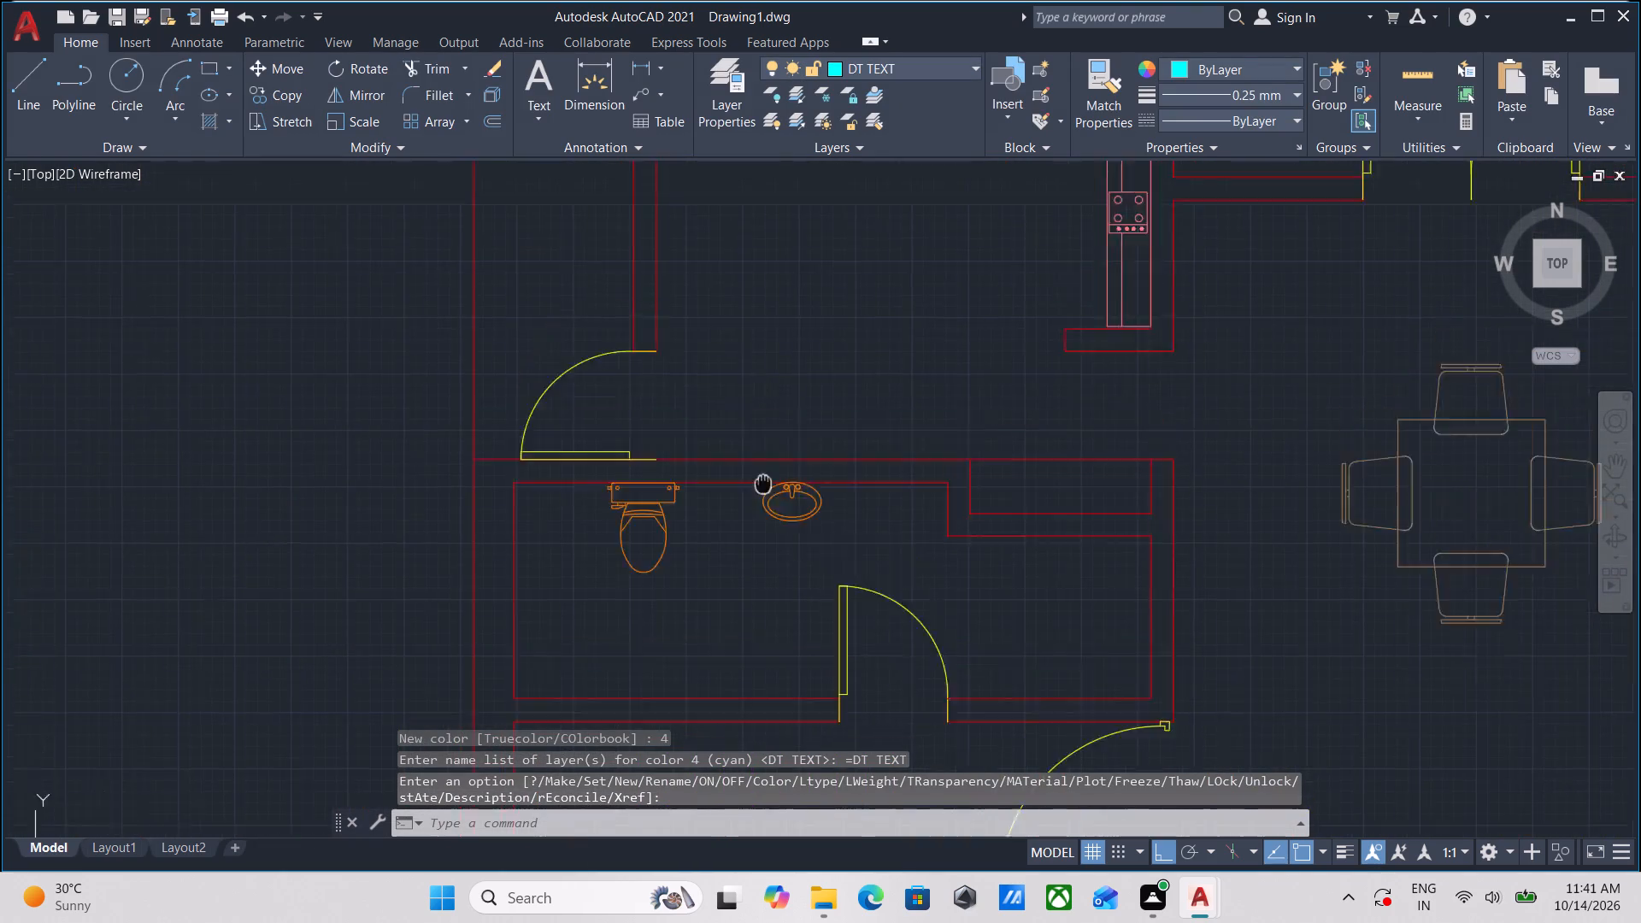
{"action": "middle_click_drag", "start_coordinate": [773, 517], "coordinate": [807, 641]}
{"action": "type", "text": "DT"}
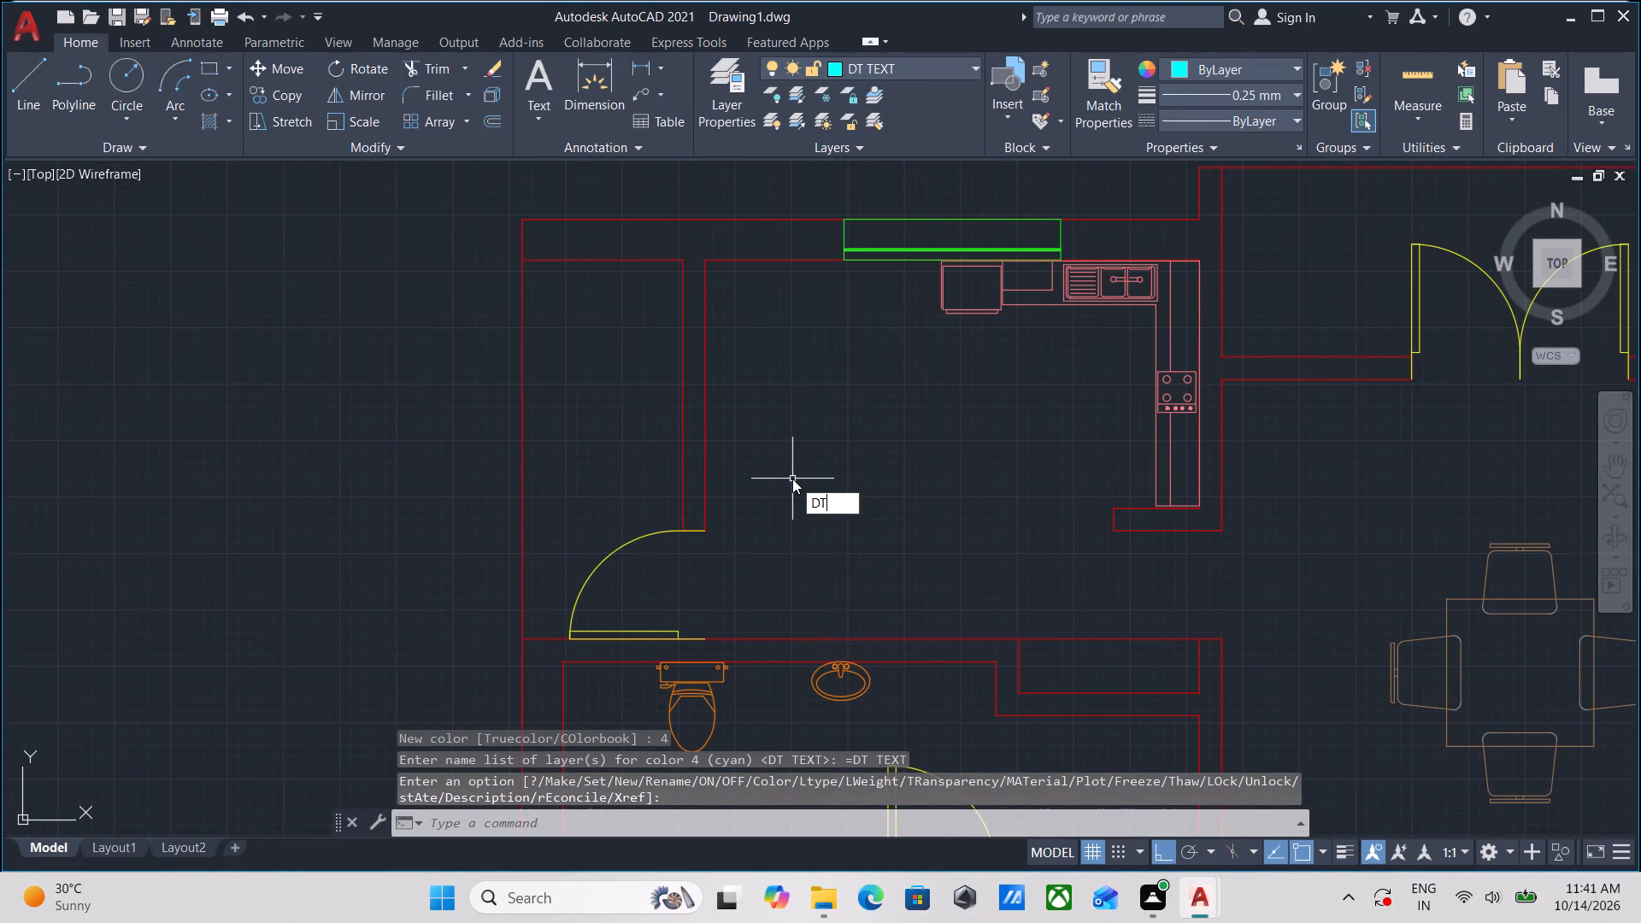
{"action": "key", "text": "Return"}
{"action": "scroll", "coordinate": [803, 455], "scroll_direction": "up", "scroll_amount": 1}
{"action": "scroll", "coordinate": [803, 455], "scroll_direction": "down", "scroll_amount": 2}
{"action": "middle_click_drag", "start_coordinate": [806, 455], "coordinate": [911, 482]}
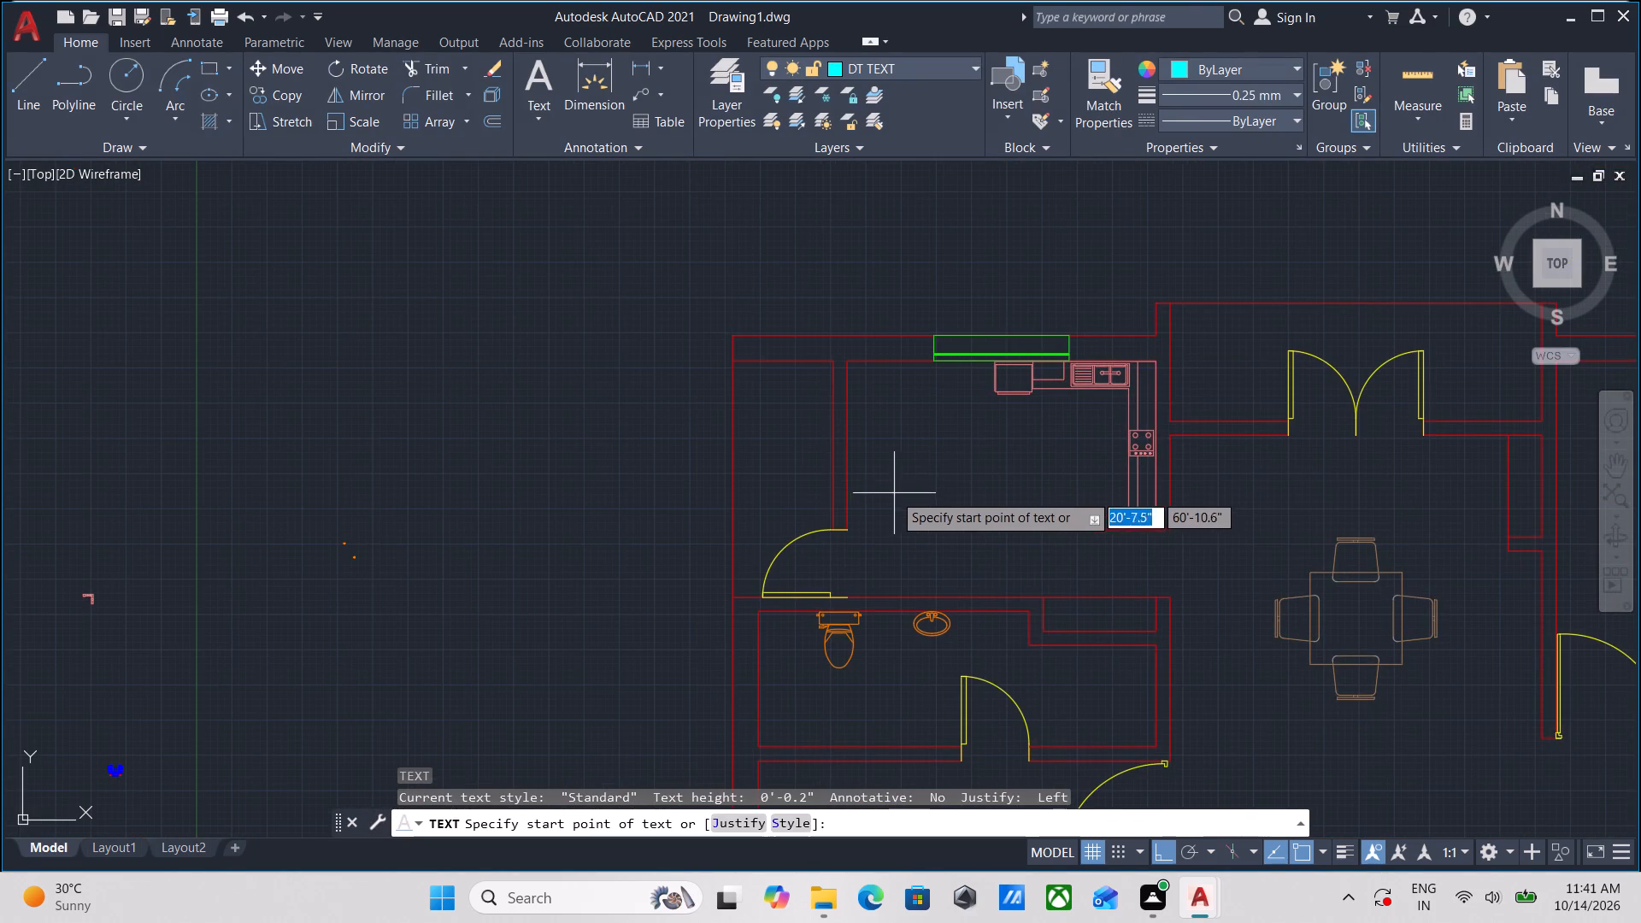
{"action": "left_click", "coordinate": [889, 494]}
{"action": "scroll", "coordinate": [891, 475], "scroll_direction": "up", "scroll_amount": 2}
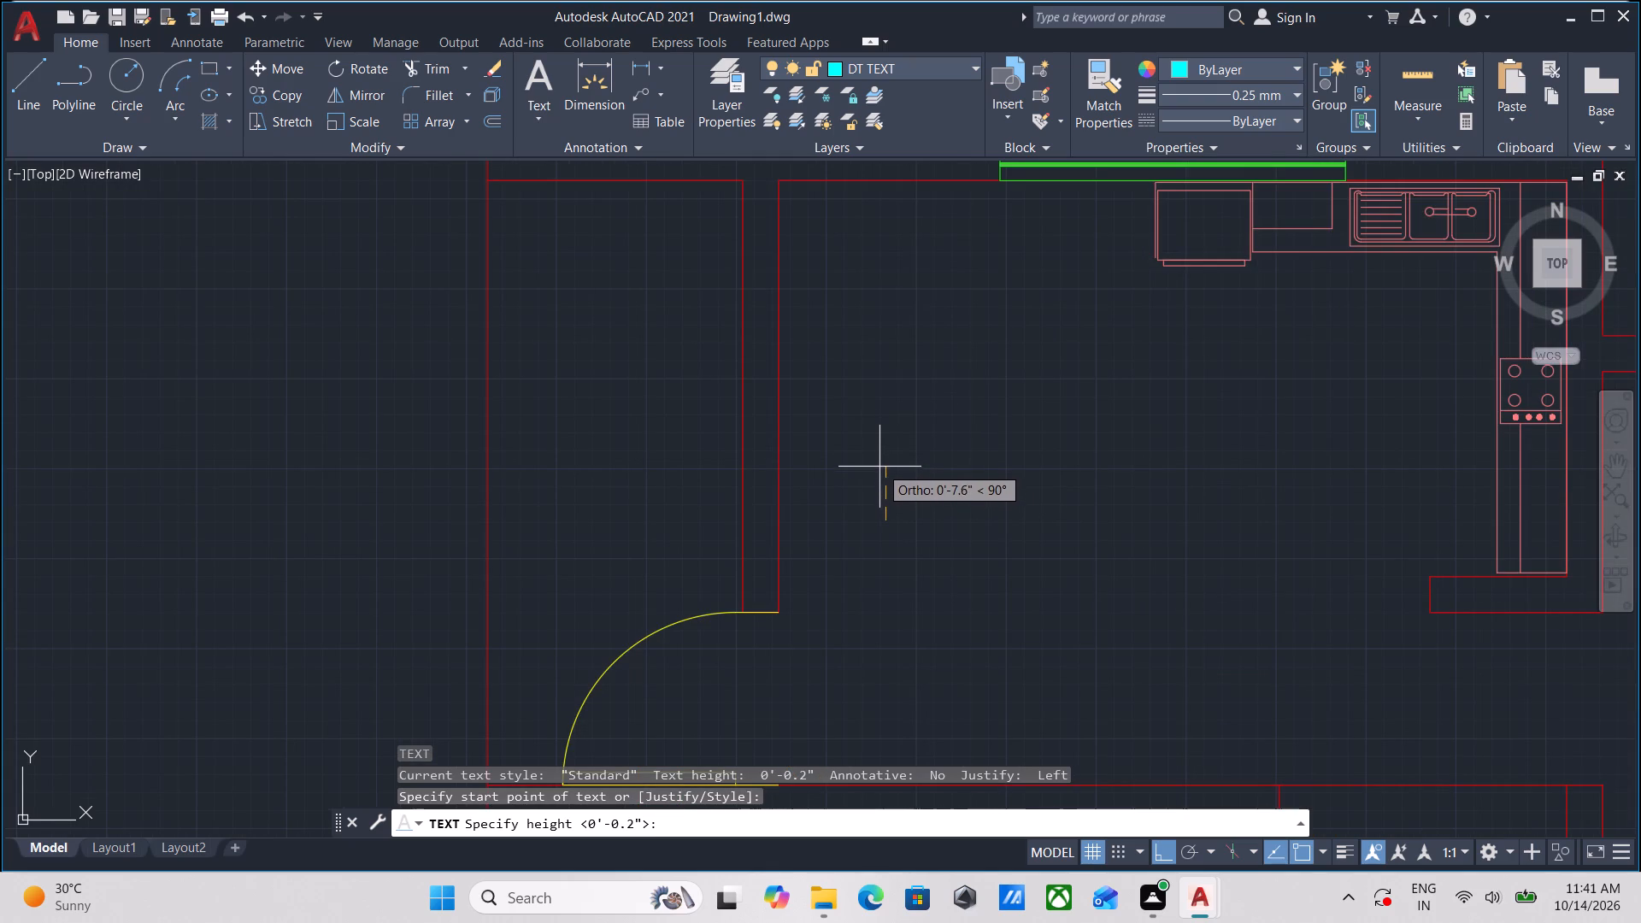
{"action": "left_click", "coordinate": [879, 466]}
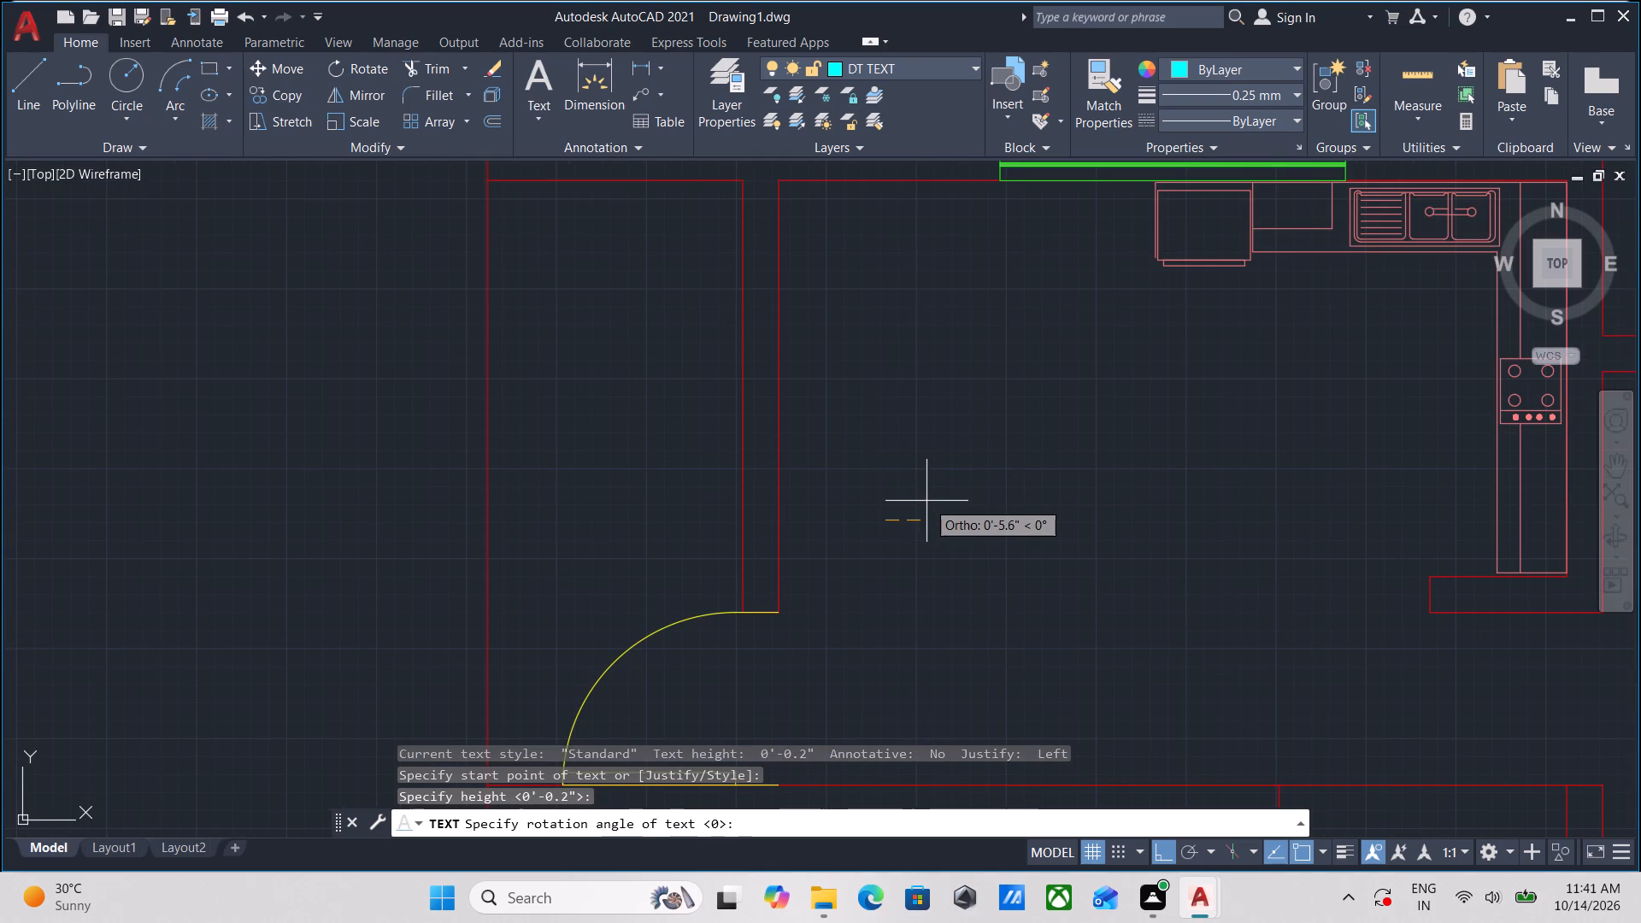
{"action": "left_click", "coordinate": [938, 504]}
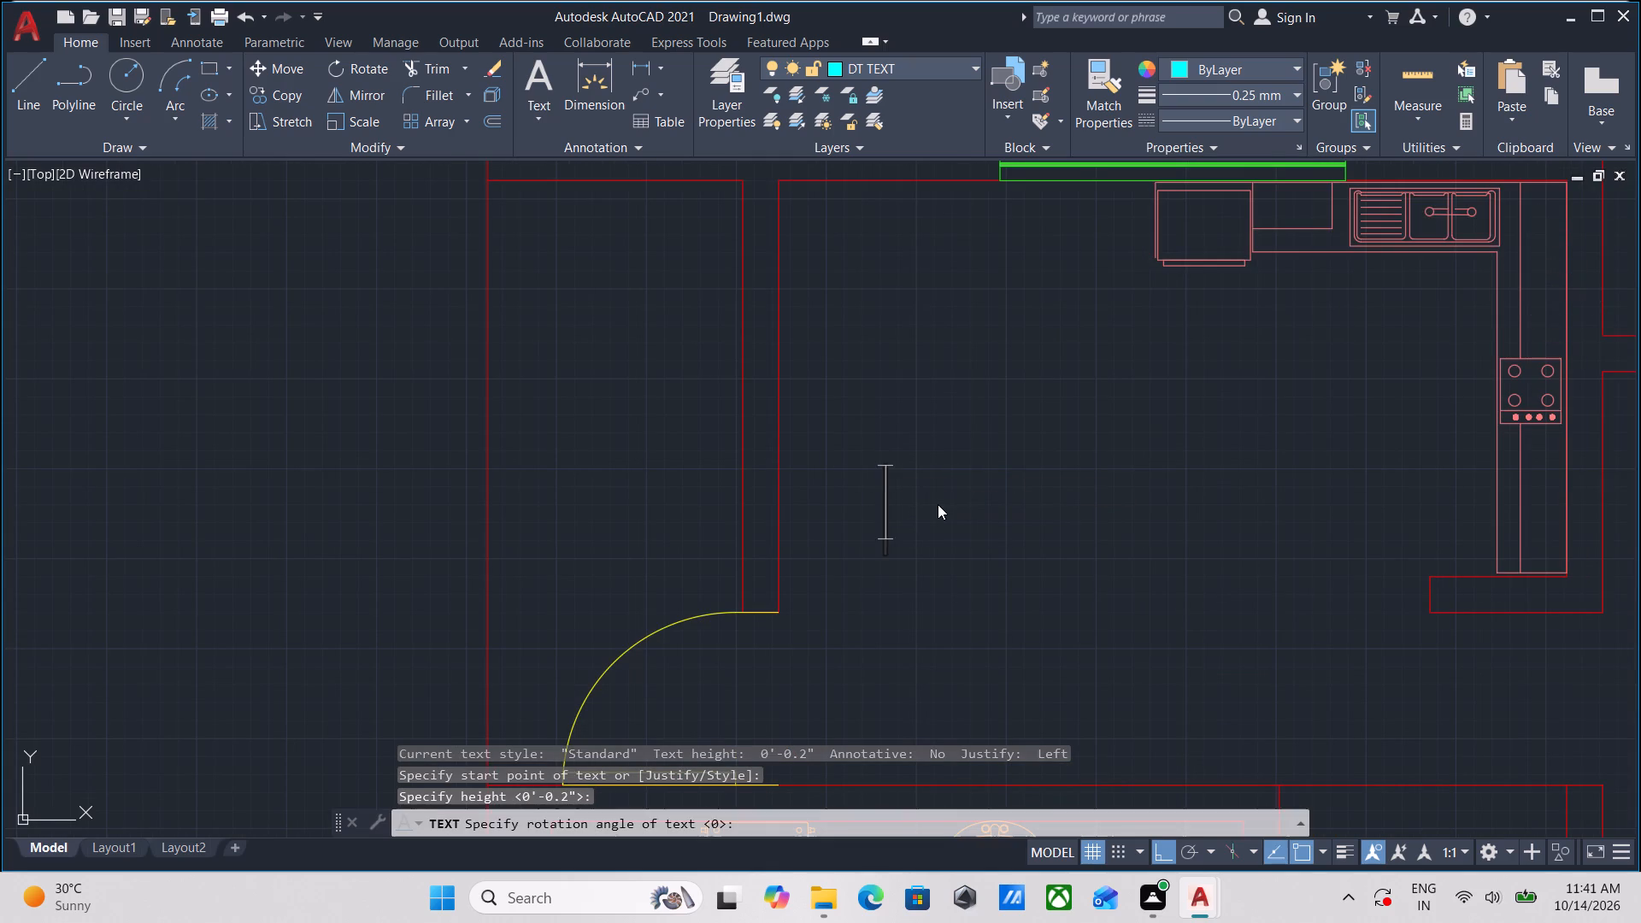
{"action": "type", "text": "BE"}
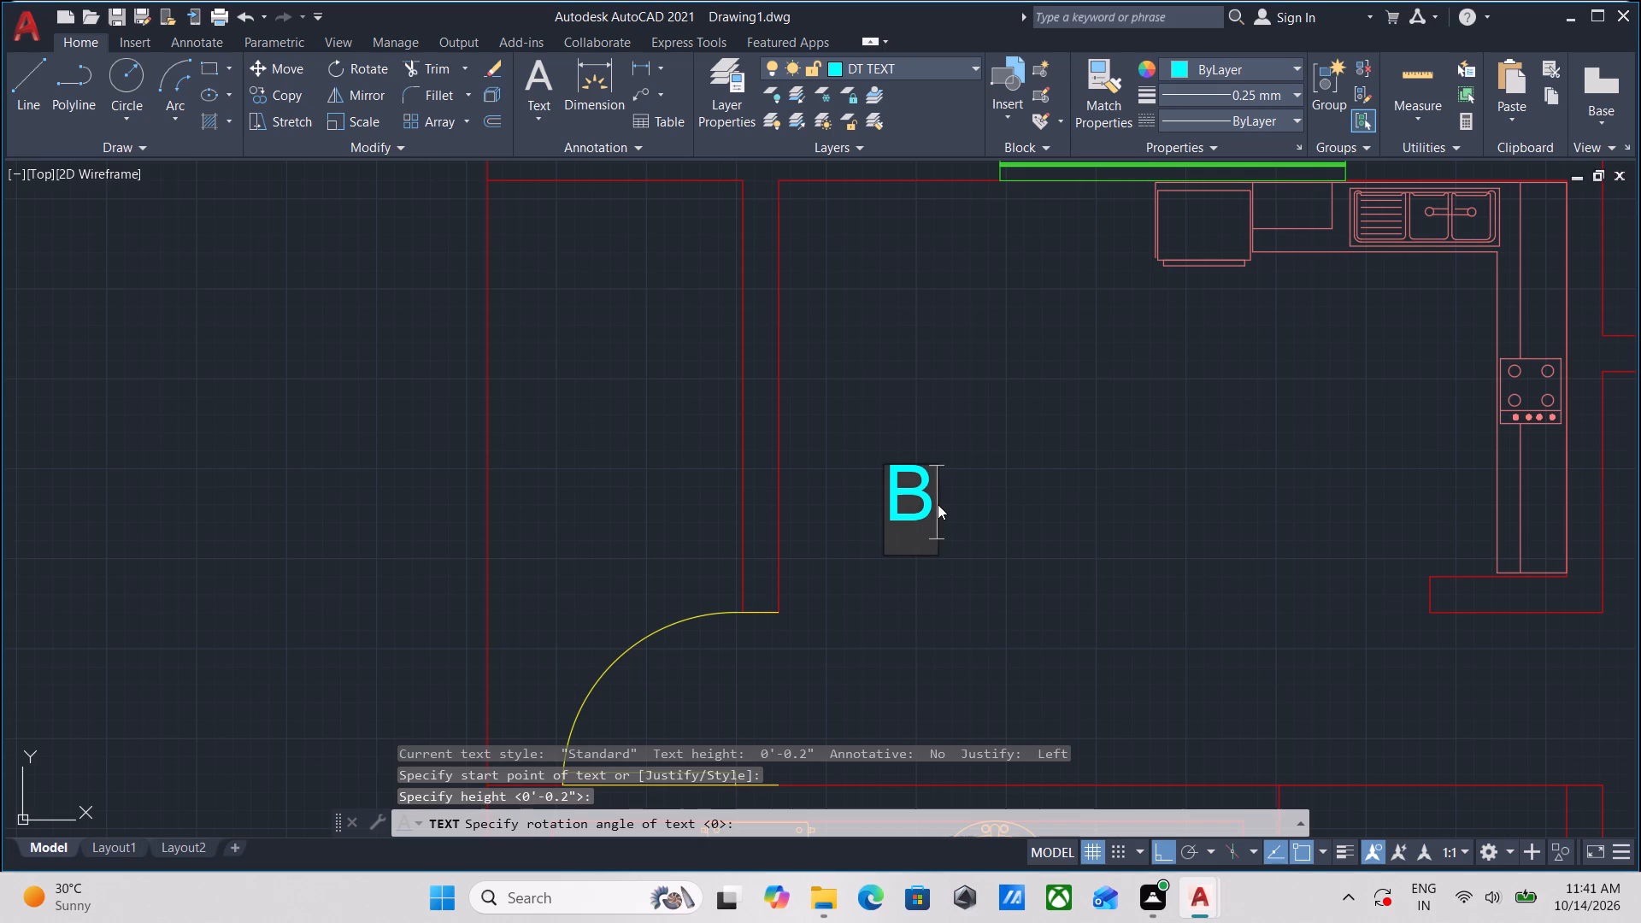
{"action": "scroll", "coordinate": [938, 504], "scroll_direction": "down", "scroll_amount": 2}
{"action": "scroll", "coordinate": [984, 503], "scroll_direction": "up", "scroll_amount": 2}
{"action": "scroll", "coordinate": [984, 503], "scroll_direction": "down", "scroll_amount": 1}
{"action": "middle_click_drag", "start_coordinate": [984, 503], "coordinate": [871, 491]}
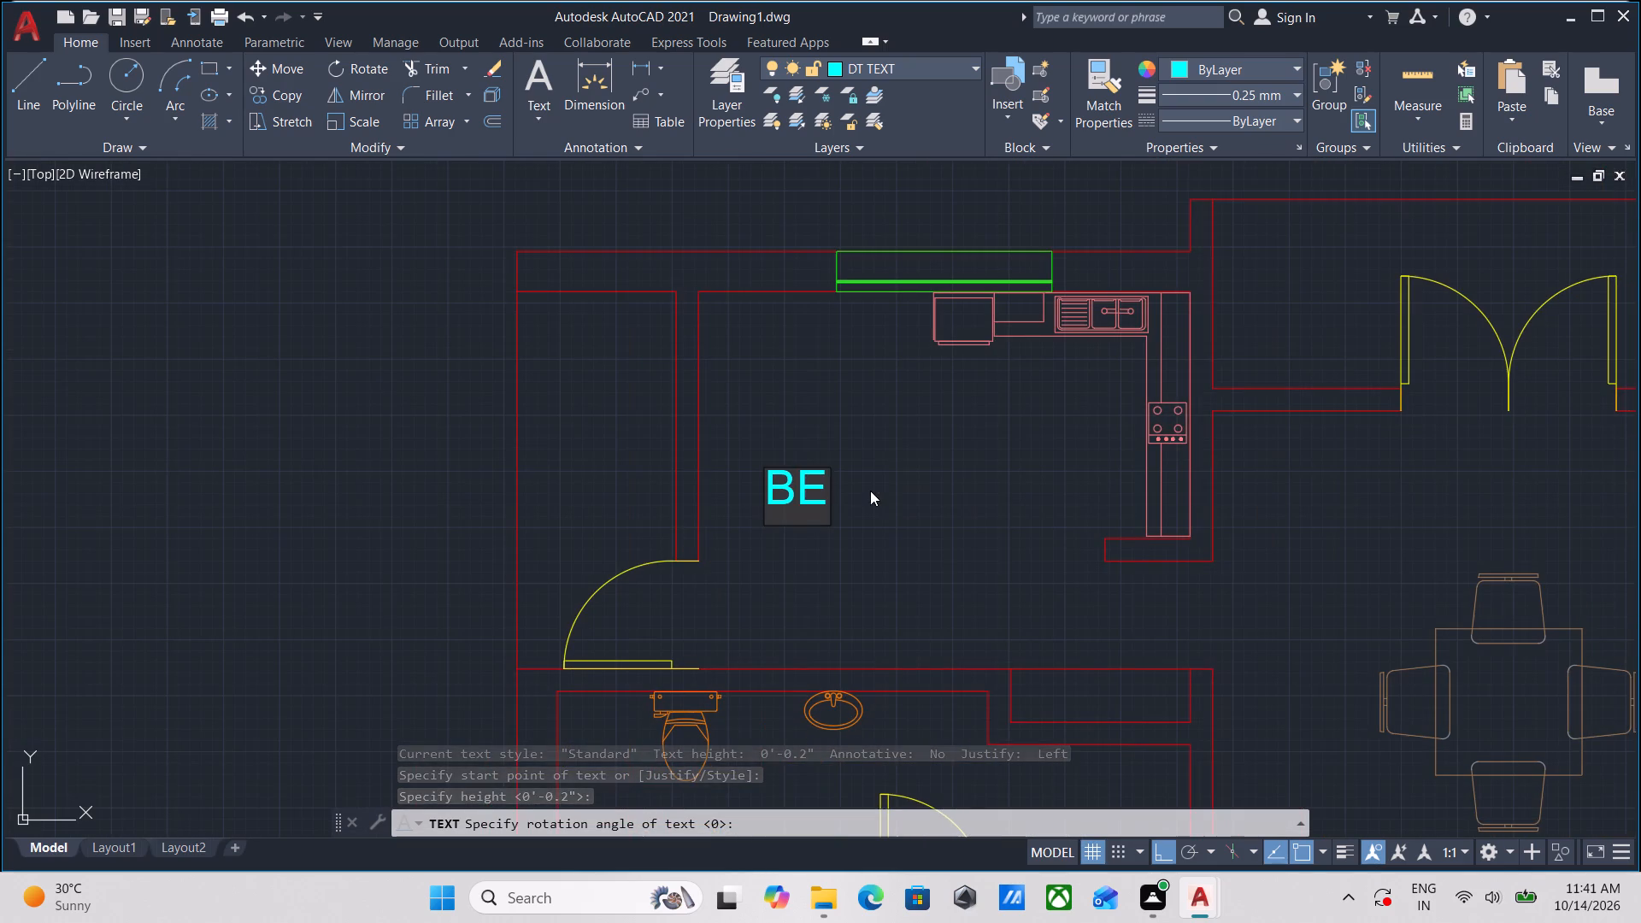
{"action": "scroll", "coordinate": [909, 491], "scroll_direction": "up", "scroll_amount": 2}
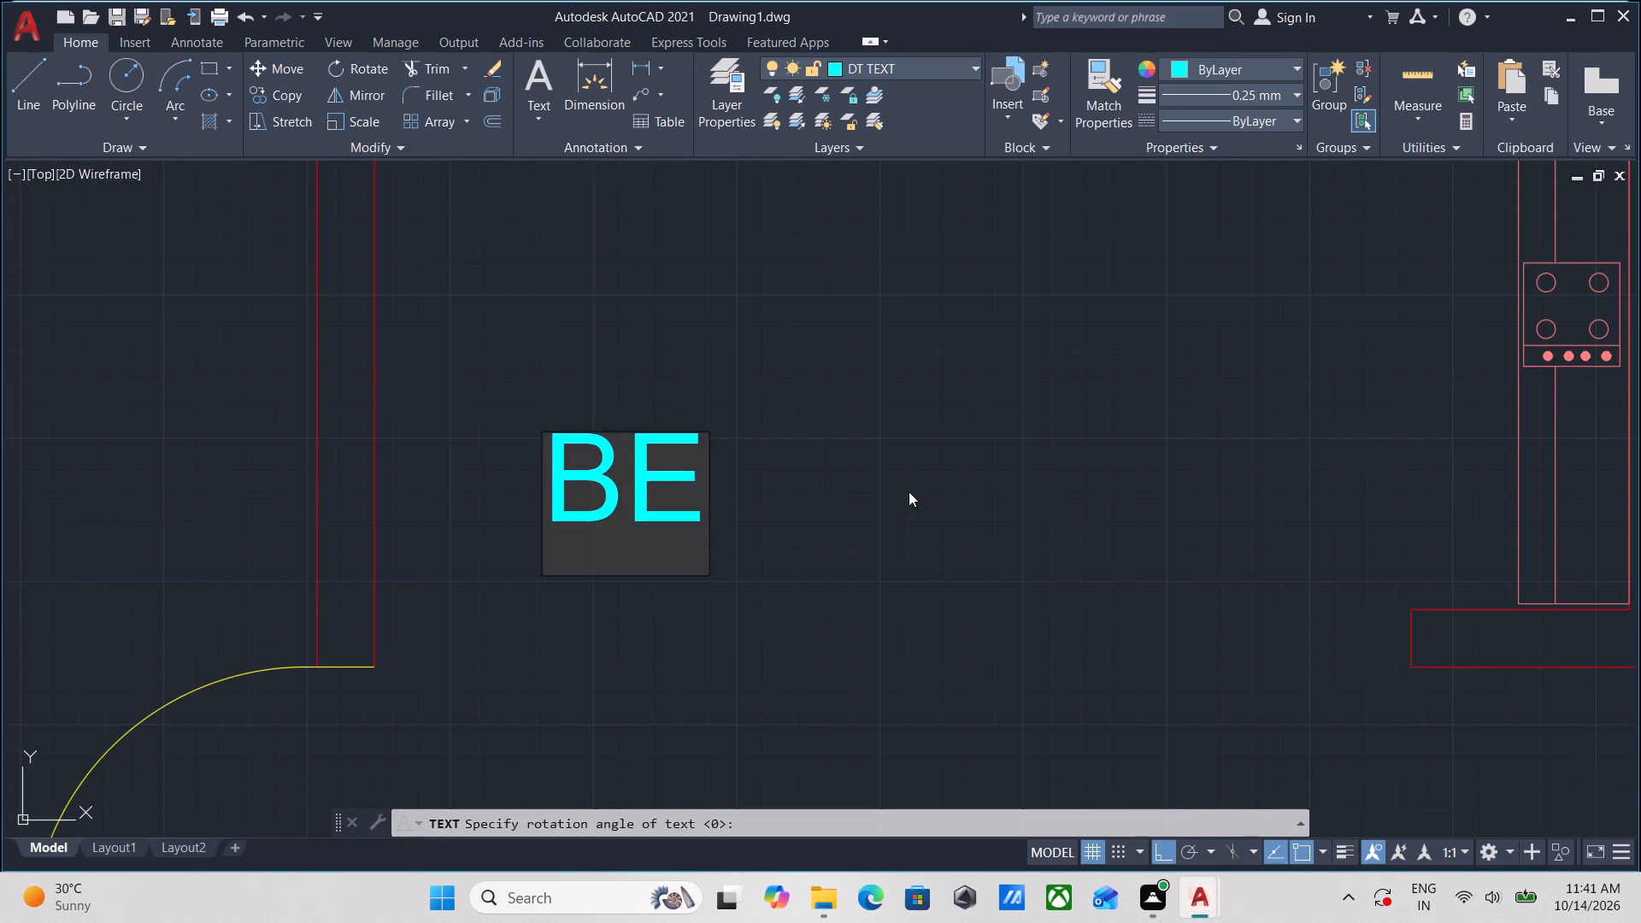
{"action": "key", "text": "BackSpace"}
{"action": "key", "text": "BackSpace"}
{"action": "type", "text": "KITCHEN"}
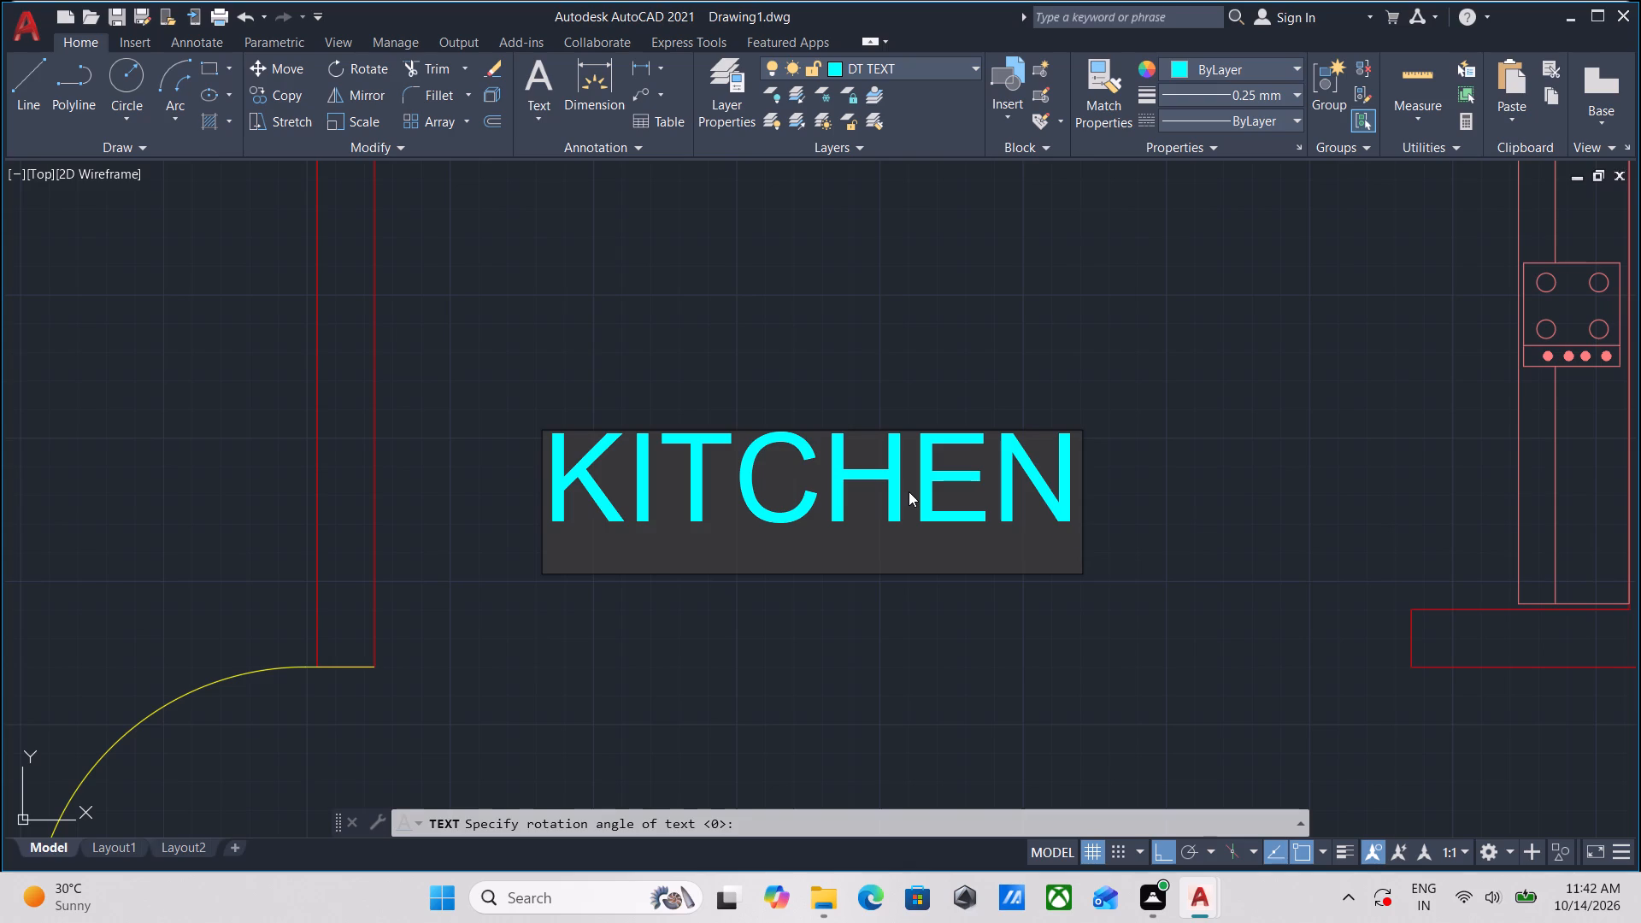
{"action": "key", "text": "Return"}
{"action": "key", "text": "Return"}
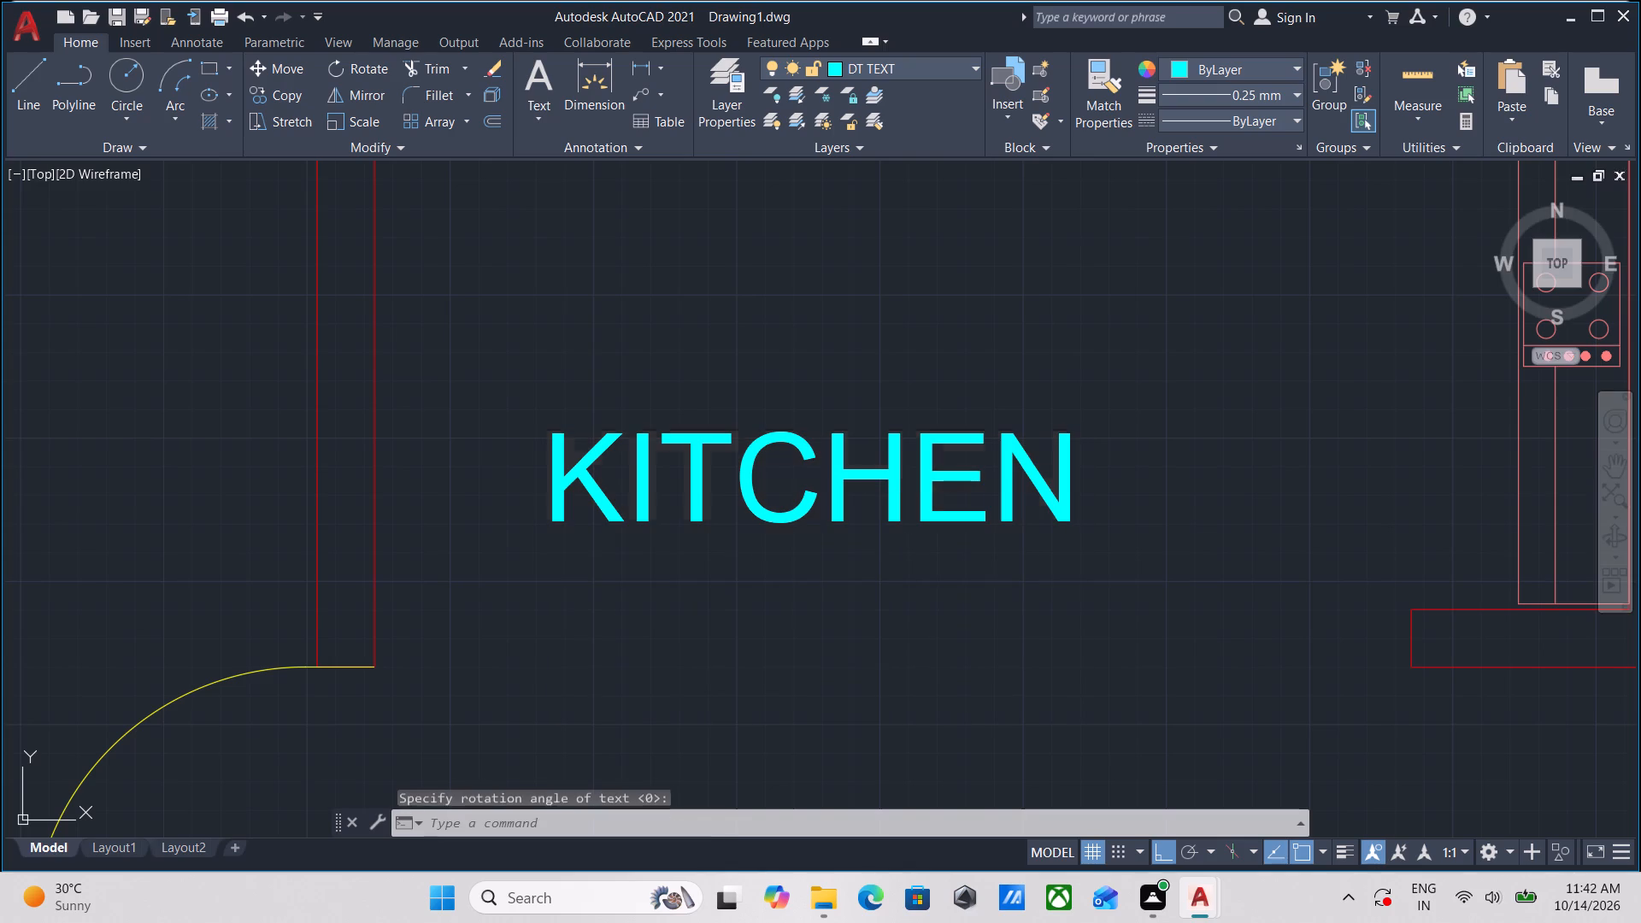
Copy the KITCHEN label with Ortho off to the upper apartment's dining area, above the table, and to its north balcony.
{"action": "scroll", "coordinate": [906, 486], "scroll_direction": "down", "scroll_amount": 3}
{"action": "scroll", "coordinate": [908, 485], "scroll_direction": "up", "scroll_amount": 2}
{"action": "scroll", "coordinate": [904, 503], "scroll_direction": "down", "scroll_amount": 1}
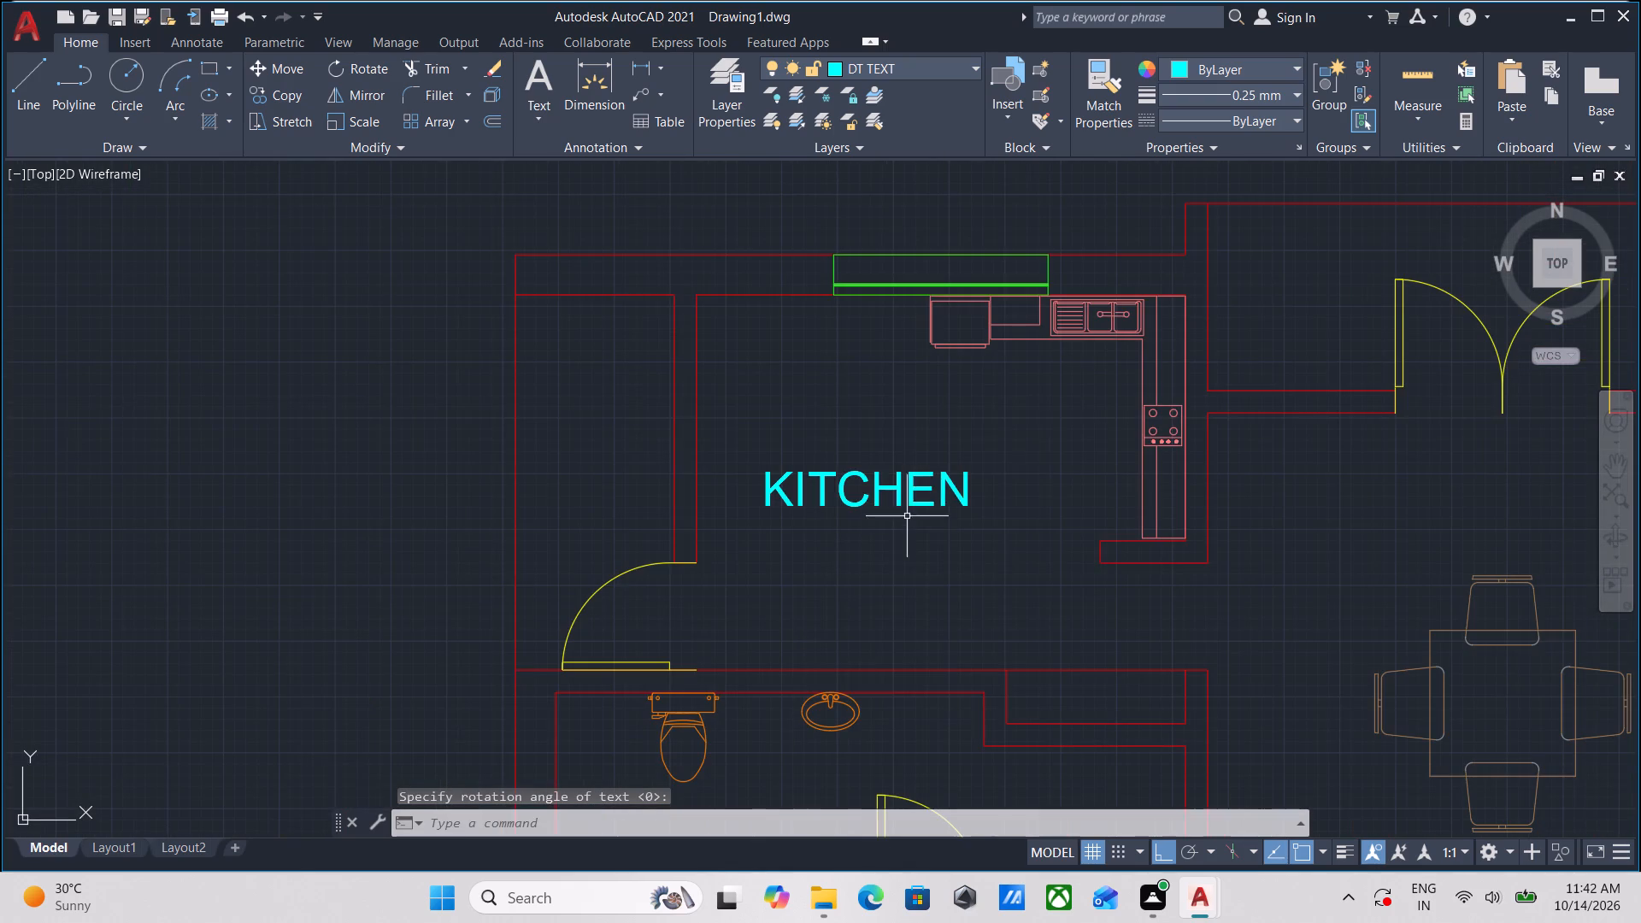
{"action": "left_click_drag", "start_coordinate": [936, 565], "coordinate": [917, 538]}
{"action": "left_click", "coordinate": [827, 423]}
{"action": "scroll", "coordinate": [870, 421], "scroll_direction": "down", "scroll_amount": 1}
{"action": "middle_click_drag", "start_coordinate": [870, 421], "coordinate": [897, 372]}
{"action": "key", "text": "c"}
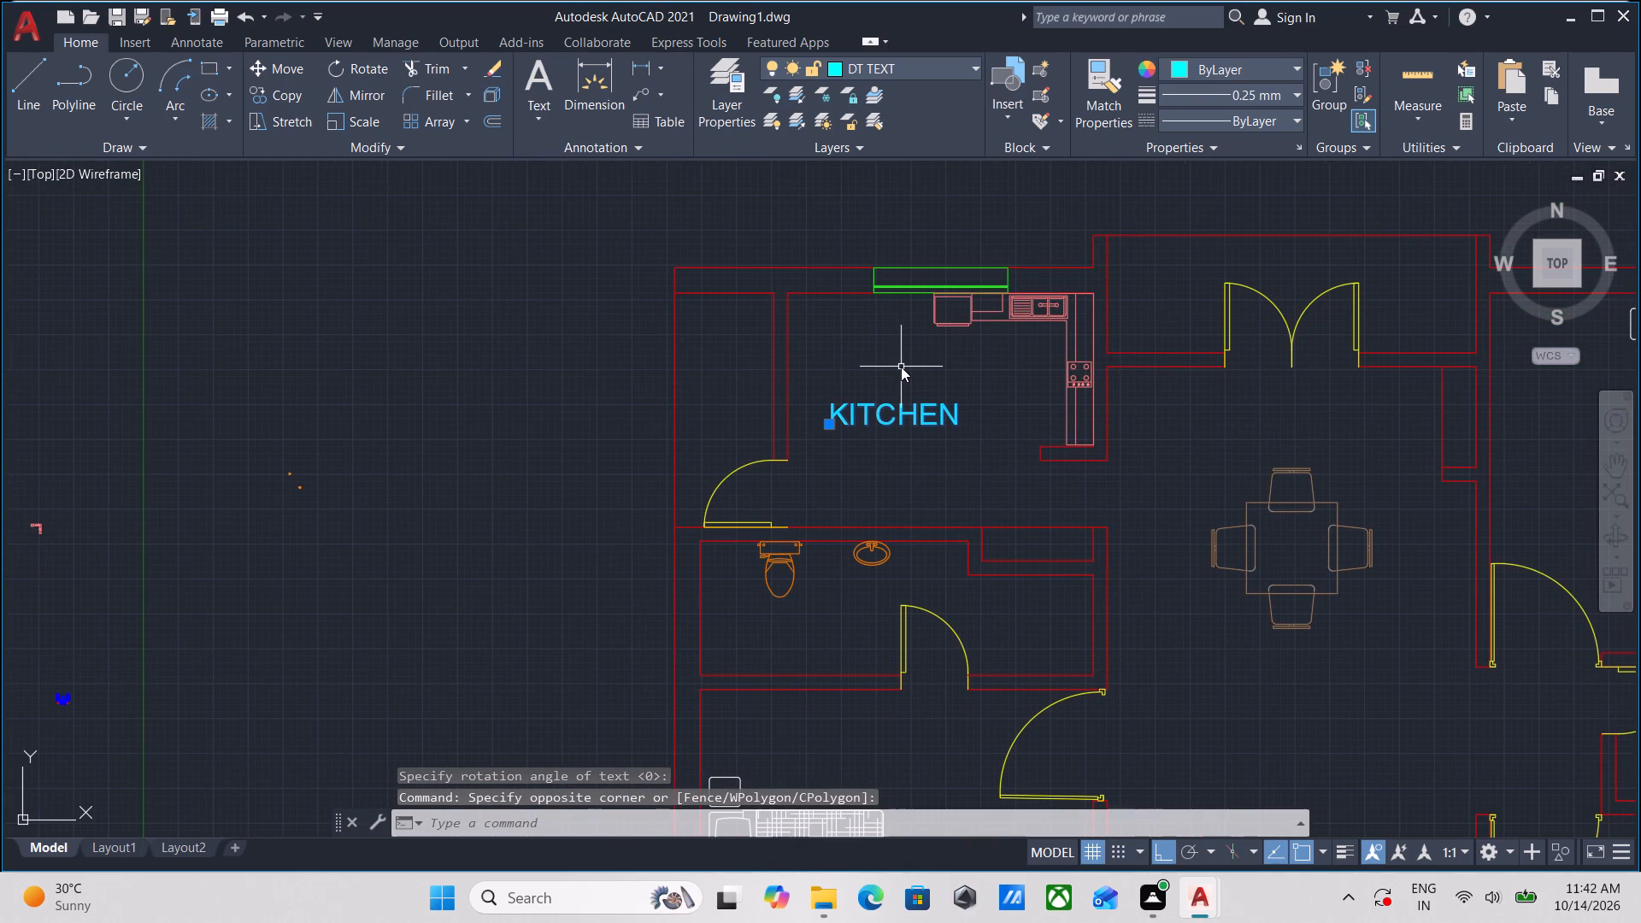
{"action": "key", "text": "o"}
{"action": "key", "text": "Return"}
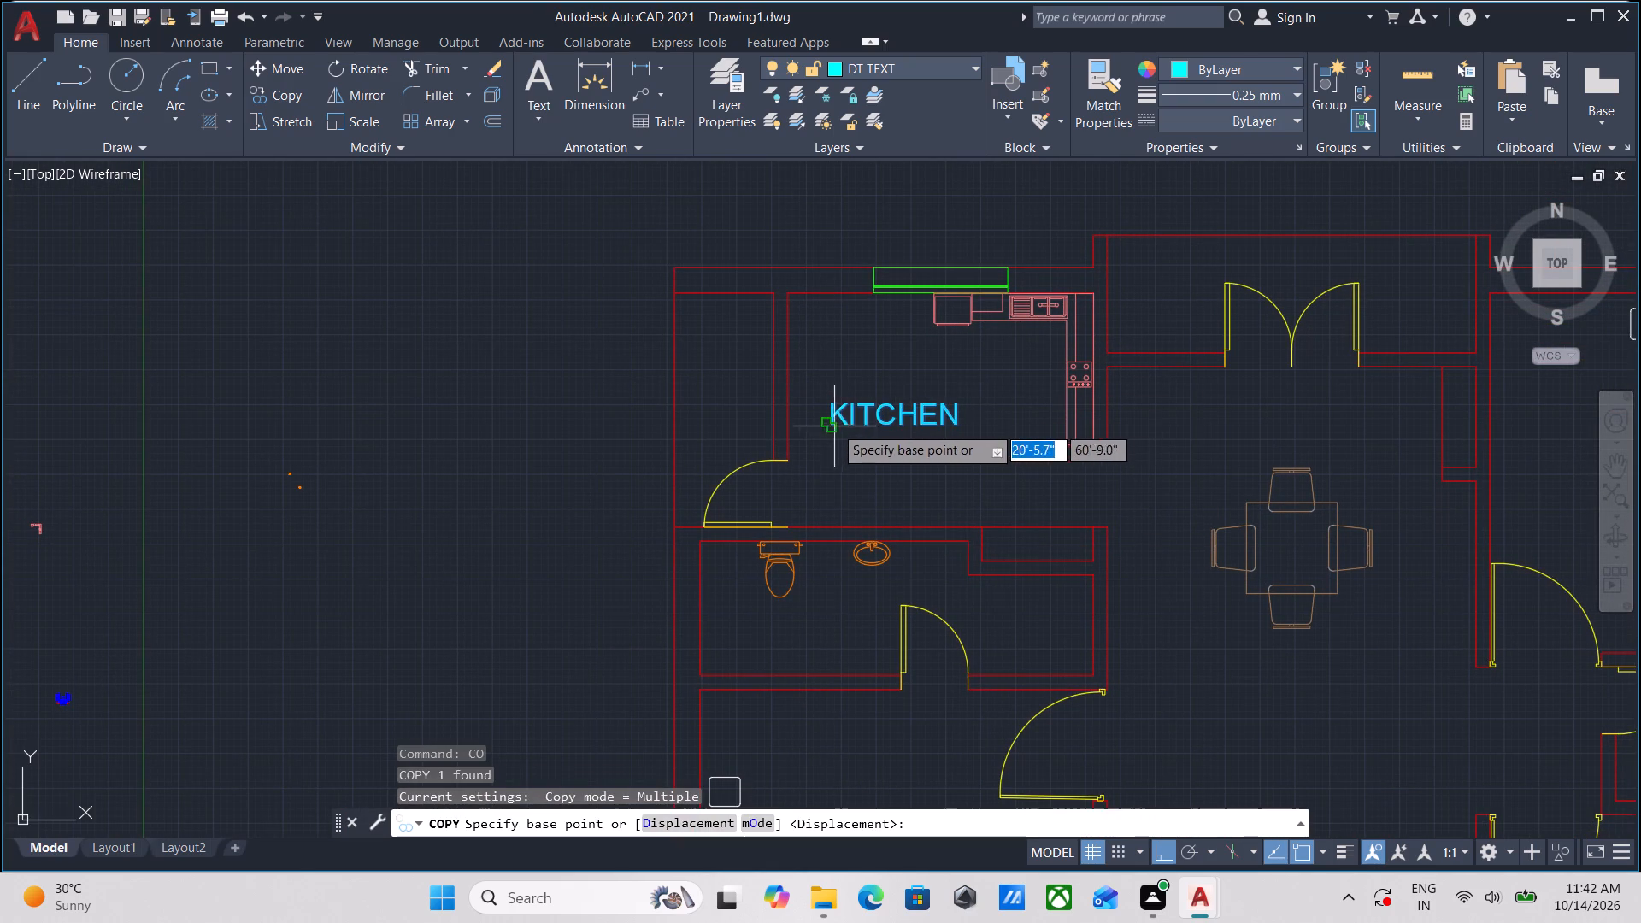
{"action": "left_click", "coordinate": [833, 424]}
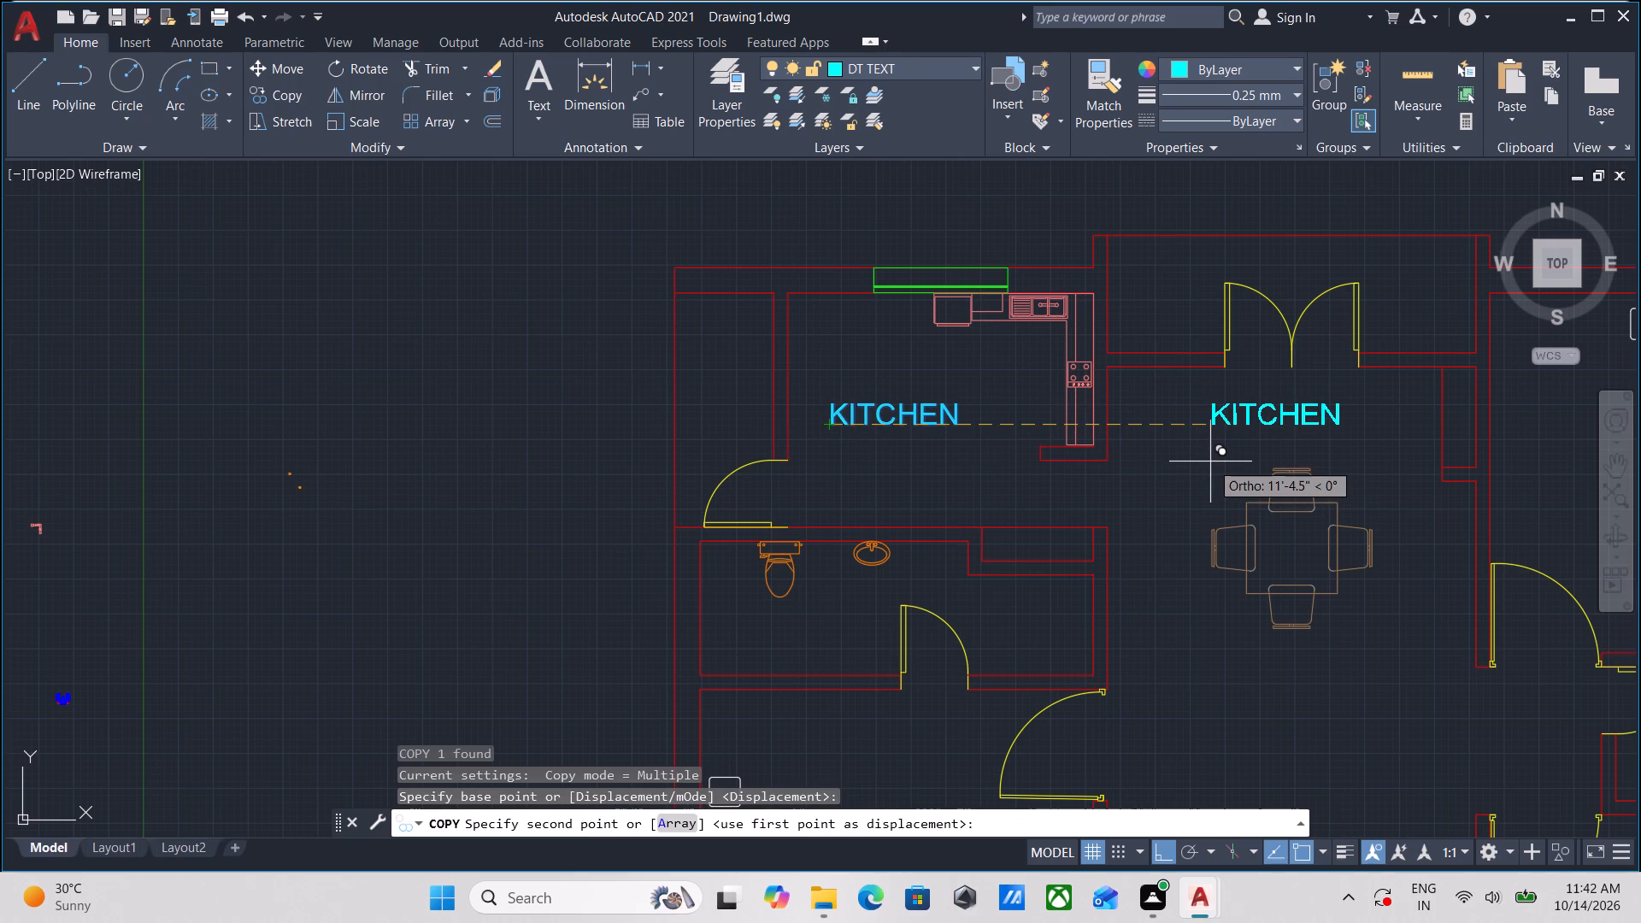
{"action": "key", "text": "F8"}
{"action": "middle_click_drag", "start_coordinate": [968, 456], "coordinate": [932, 382]}
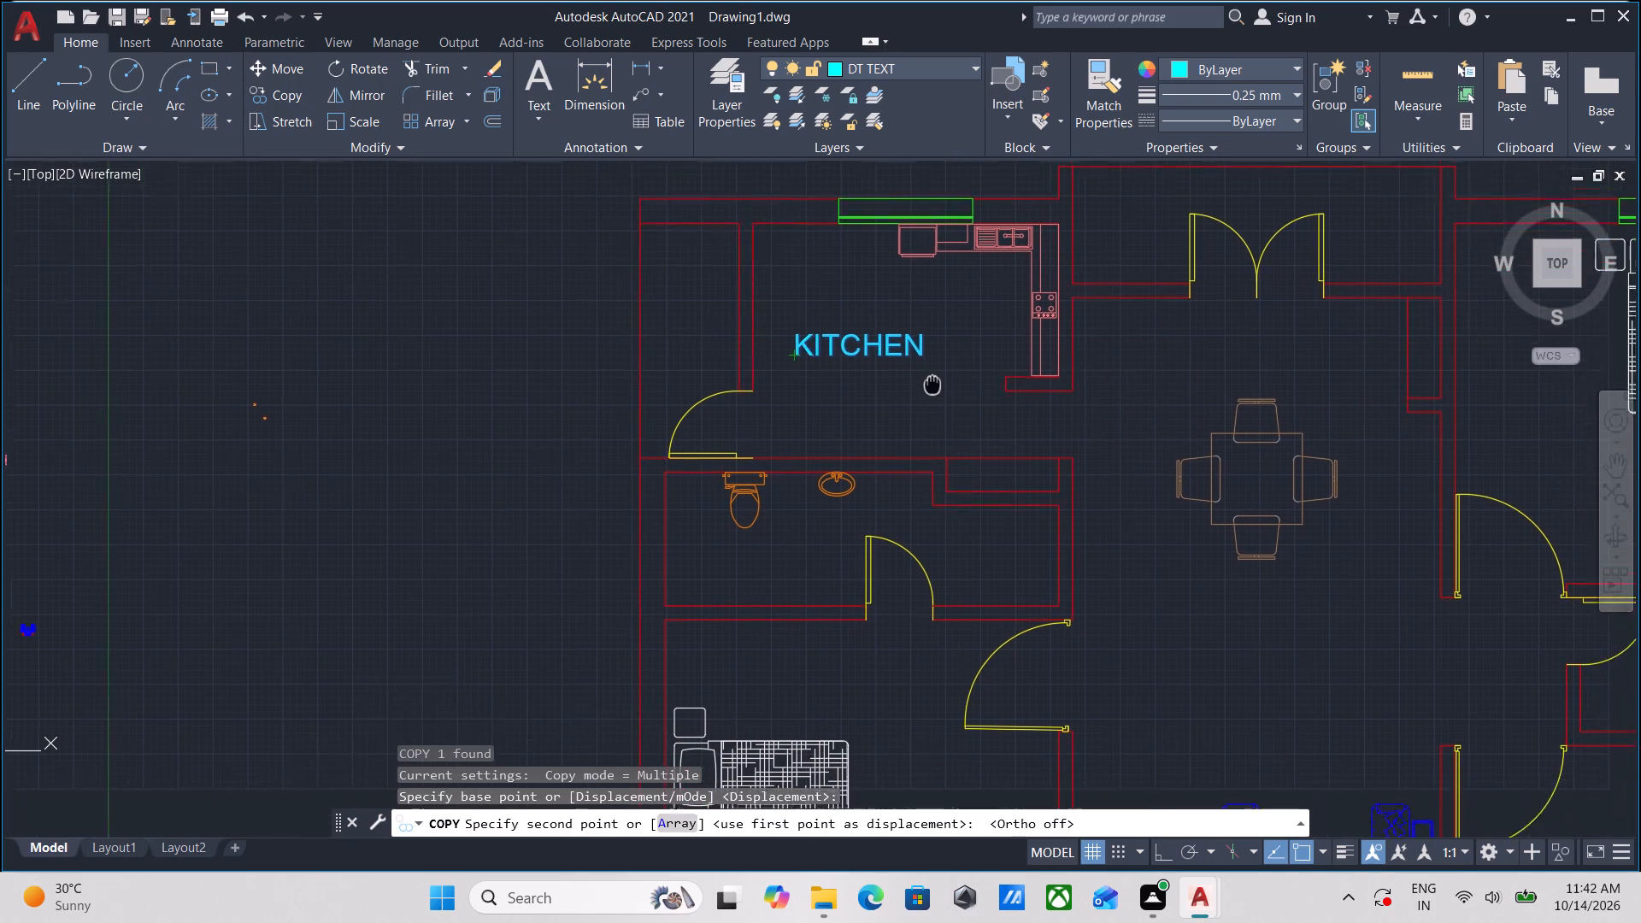
{"action": "middle_click_drag", "start_coordinate": [932, 382], "coordinate": [931, 344]}
{"action": "scroll", "coordinate": [1114, 348], "scroll_direction": "up", "scroll_amount": 1}
{"action": "scroll", "coordinate": [1228, 313], "scroll_direction": "down", "scroll_amount": 1}
{"action": "middle_click_drag", "start_coordinate": [1228, 313], "coordinate": [1120, 353]}
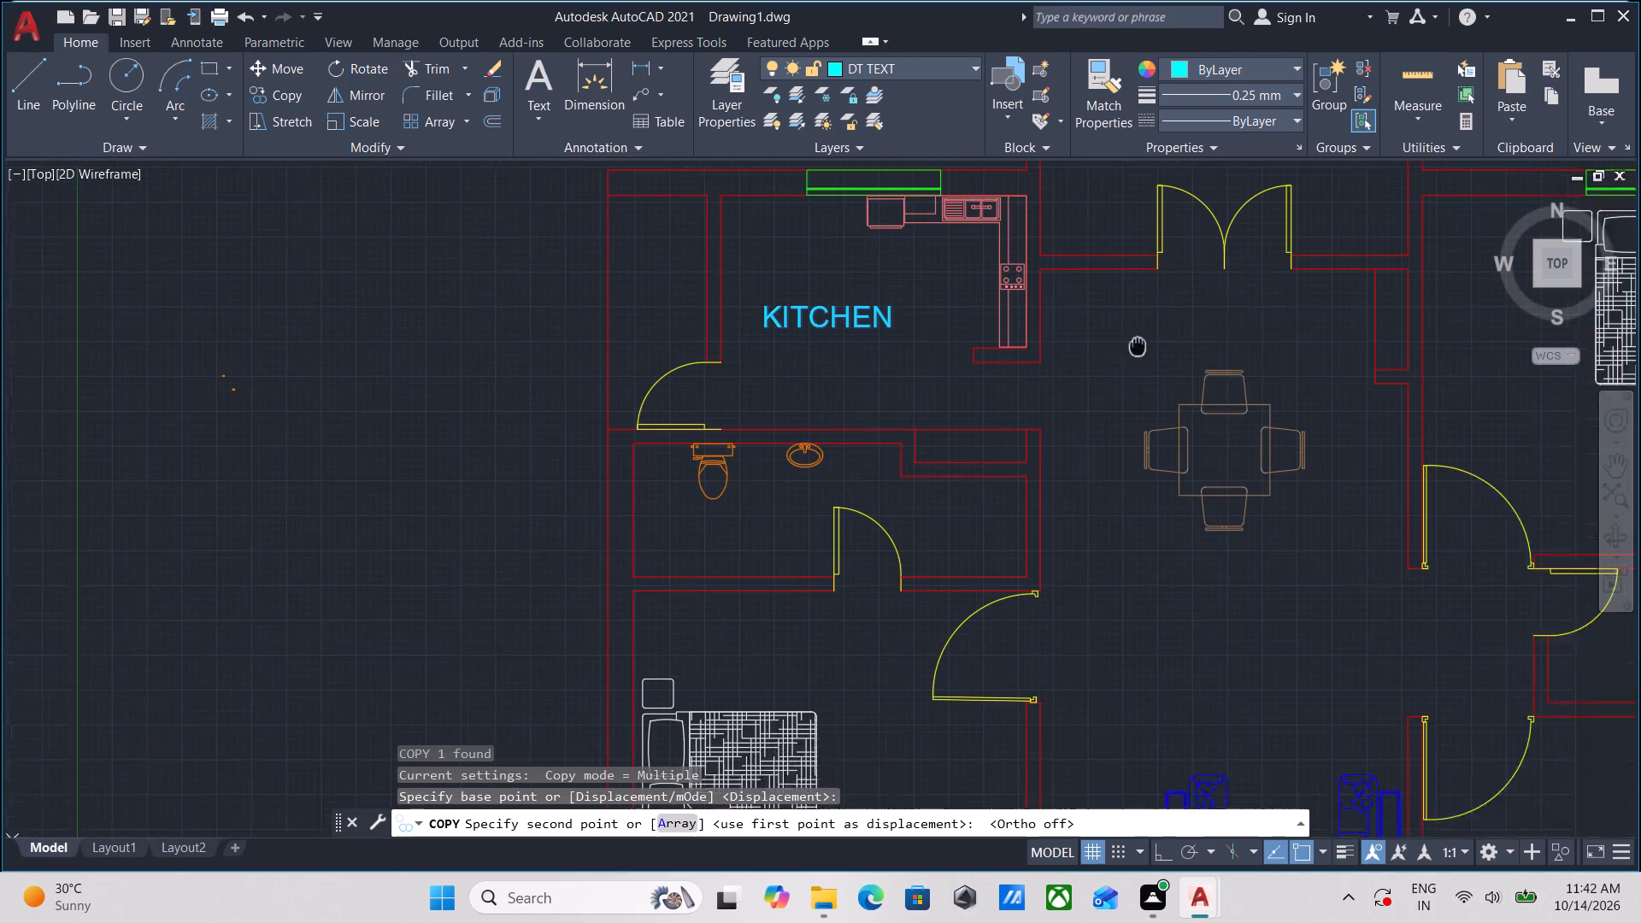
{"action": "middle_click_drag", "start_coordinate": [1120, 353], "coordinate": [1108, 356]}
{"action": "left_click", "coordinate": [1132, 364]}
{"action": "scroll", "coordinate": [1185, 324], "scroll_direction": "down", "scroll_amount": 1}
{"action": "middle_click_drag", "start_coordinate": [1169, 366], "coordinate": [1120, 475]}
{"action": "scroll", "coordinate": [1115, 472], "scroll_direction": "up", "scroll_amount": 1}
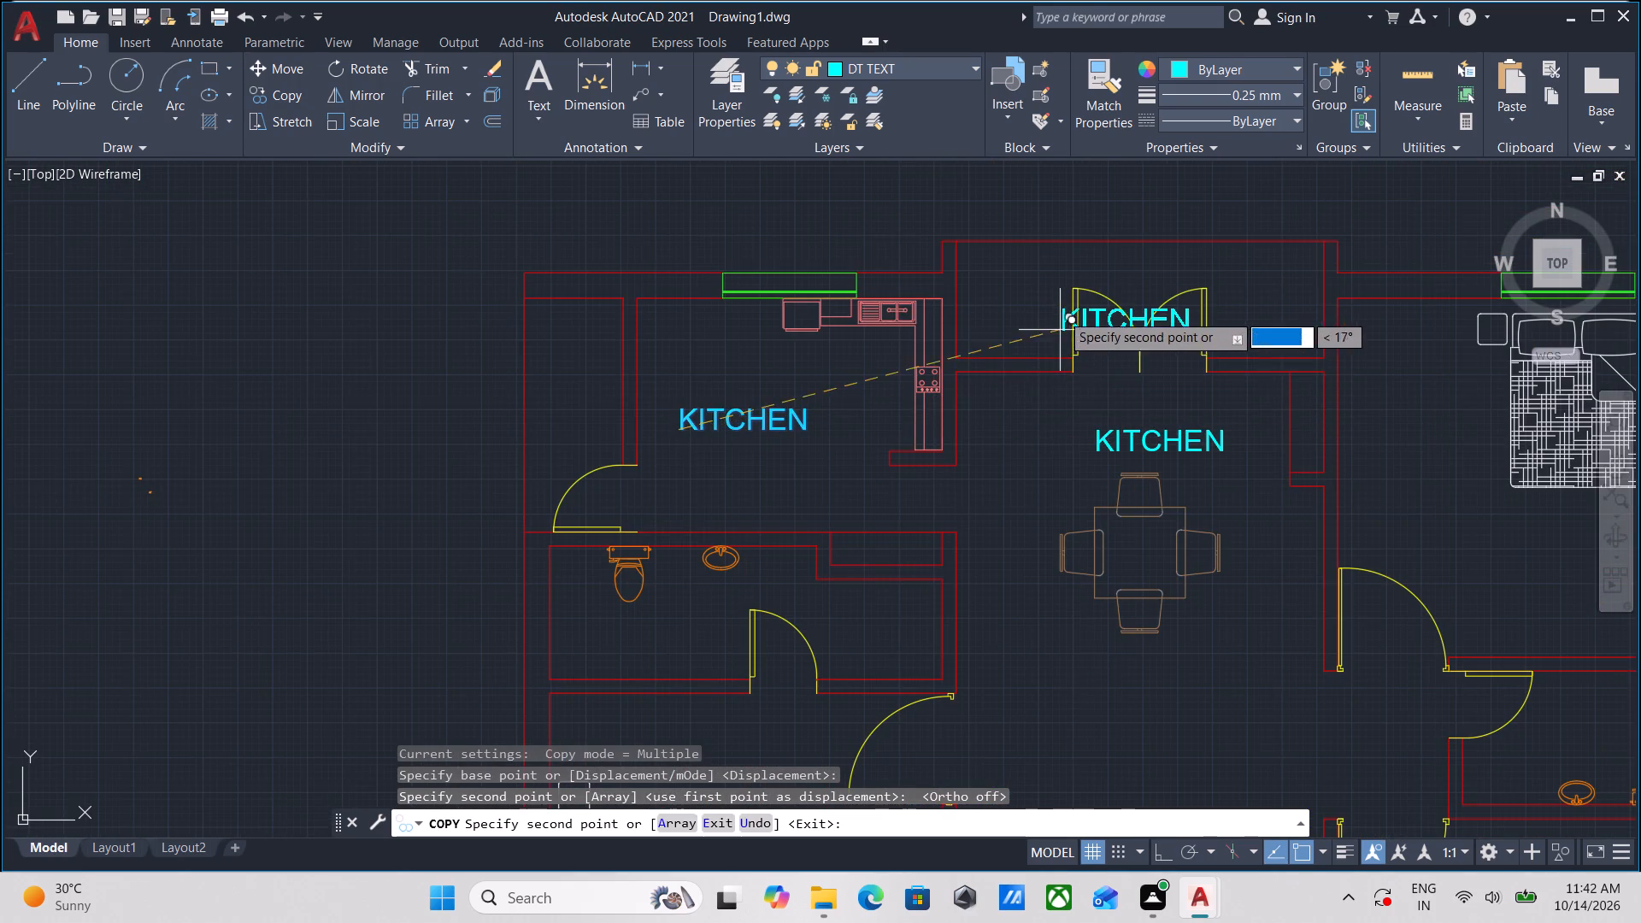
{"action": "left_click", "coordinate": [1079, 274]}
Place copies of the KITCHEN label in the upper apartment's two east bedrooms, beside the beds.
{"action": "scroll", "coordinate": [1247, 355], "scroll_direction": "down", "scroll_amount": 1}
{"action": "middle_click_drag", "start_coordinate": [1247, 356], "coordinate": [862, 280]}
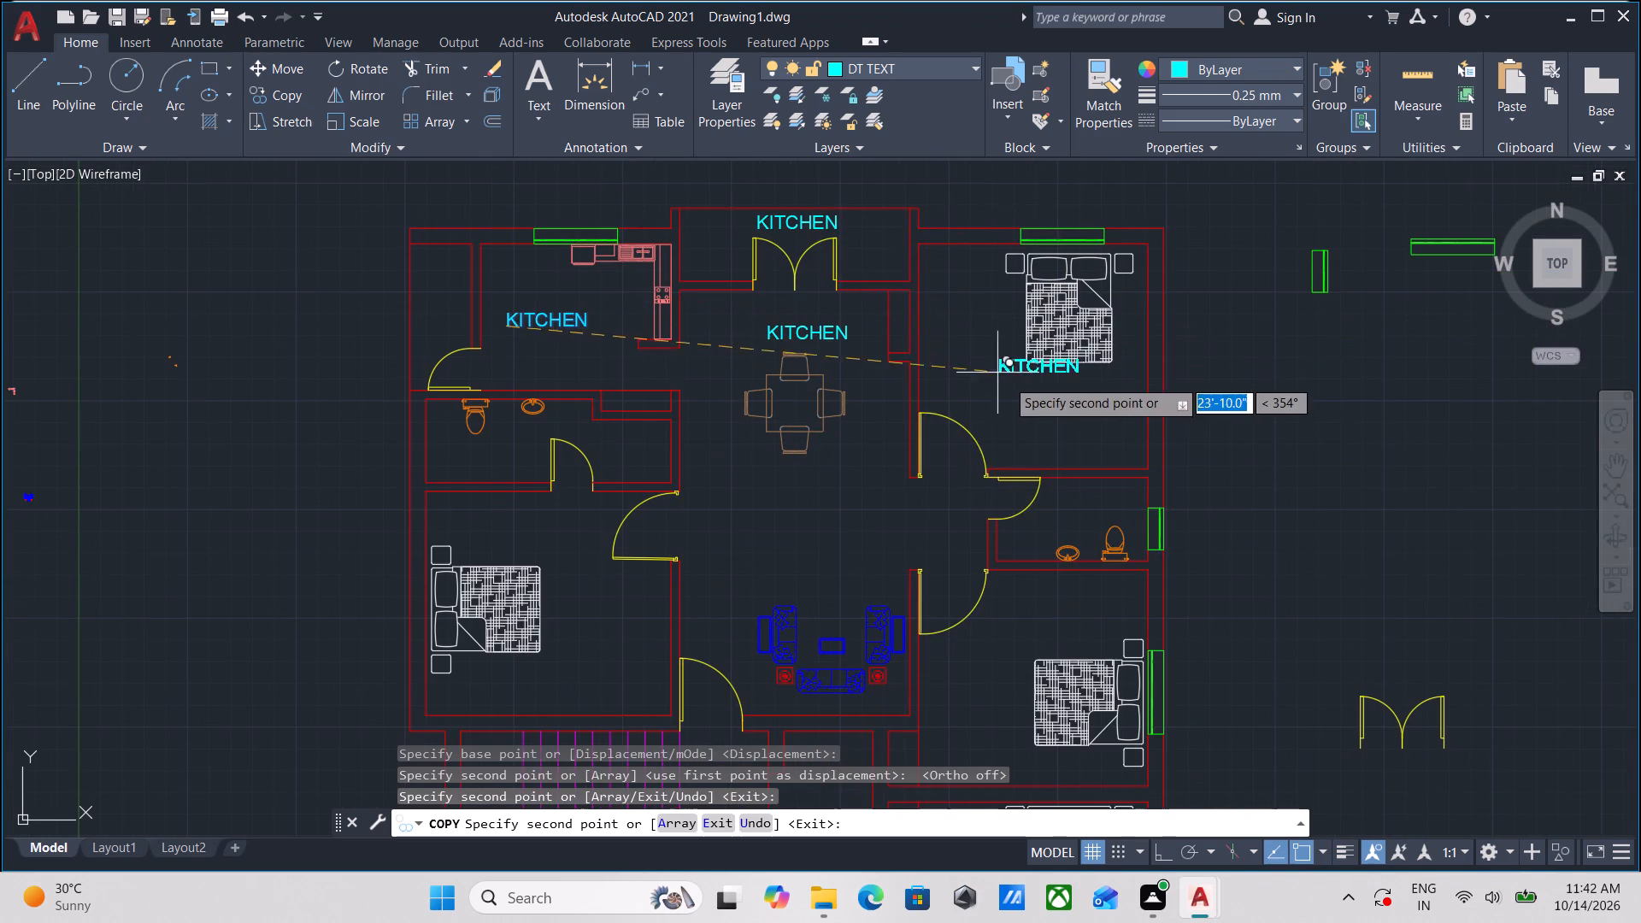
{"action": "left_click", "coordinate": [1026, 415]}
{"action": "middle_click_drag", "start_coordinate": [1058, 362], "coordinate": [1079, 204]}
{"action": "middle_click_drag", "start_coordinate": [1010, 450], "coordinate": [1065, 272]}
{"action": "scroll", "coordinate": [1119, 473], "scroll_direction": "up", "scroll_amount": 2}
{"action": "scroll", "coordinate": [996, 371], "scroll_direction": "down", "scroll_amount": 1}
{"action": "middle_click_drag", "start_coordinate": [996, 371], "coordinate": [1074, 530]}
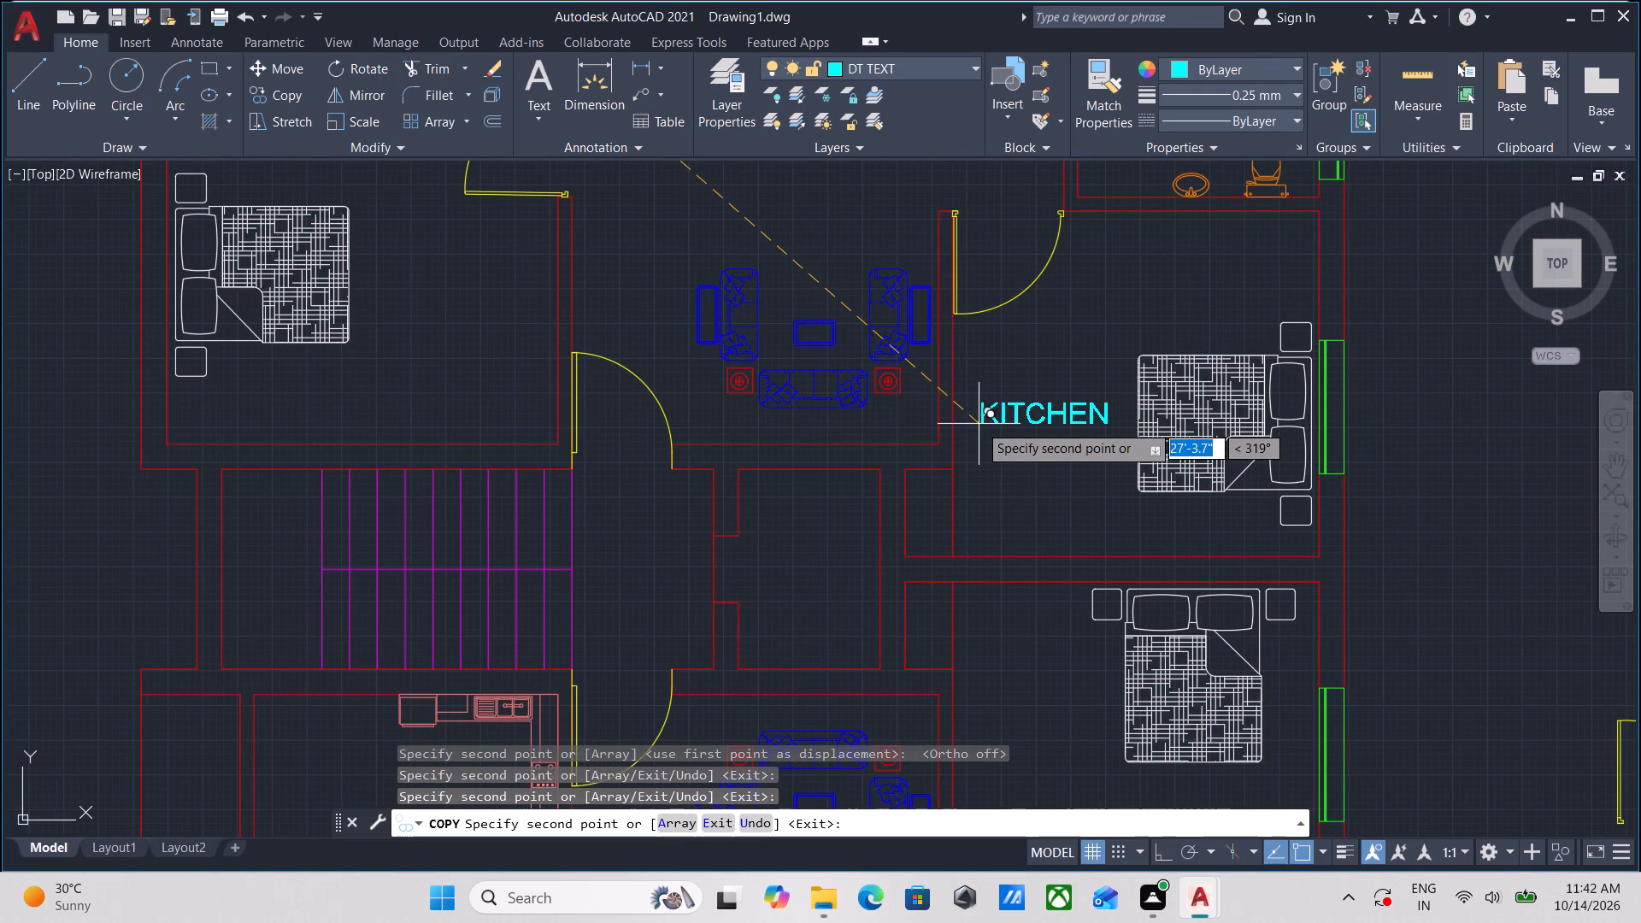
{"action": "left_click", "coordinate": [979, 424]}
Place copies of the KITCHEN label in the lower apartment's two east bedrooms and the bathroom between them.
{"action": "middle_click_drag", "start_coordinate": [1118, 626], "coordinate": [1112, 338]}
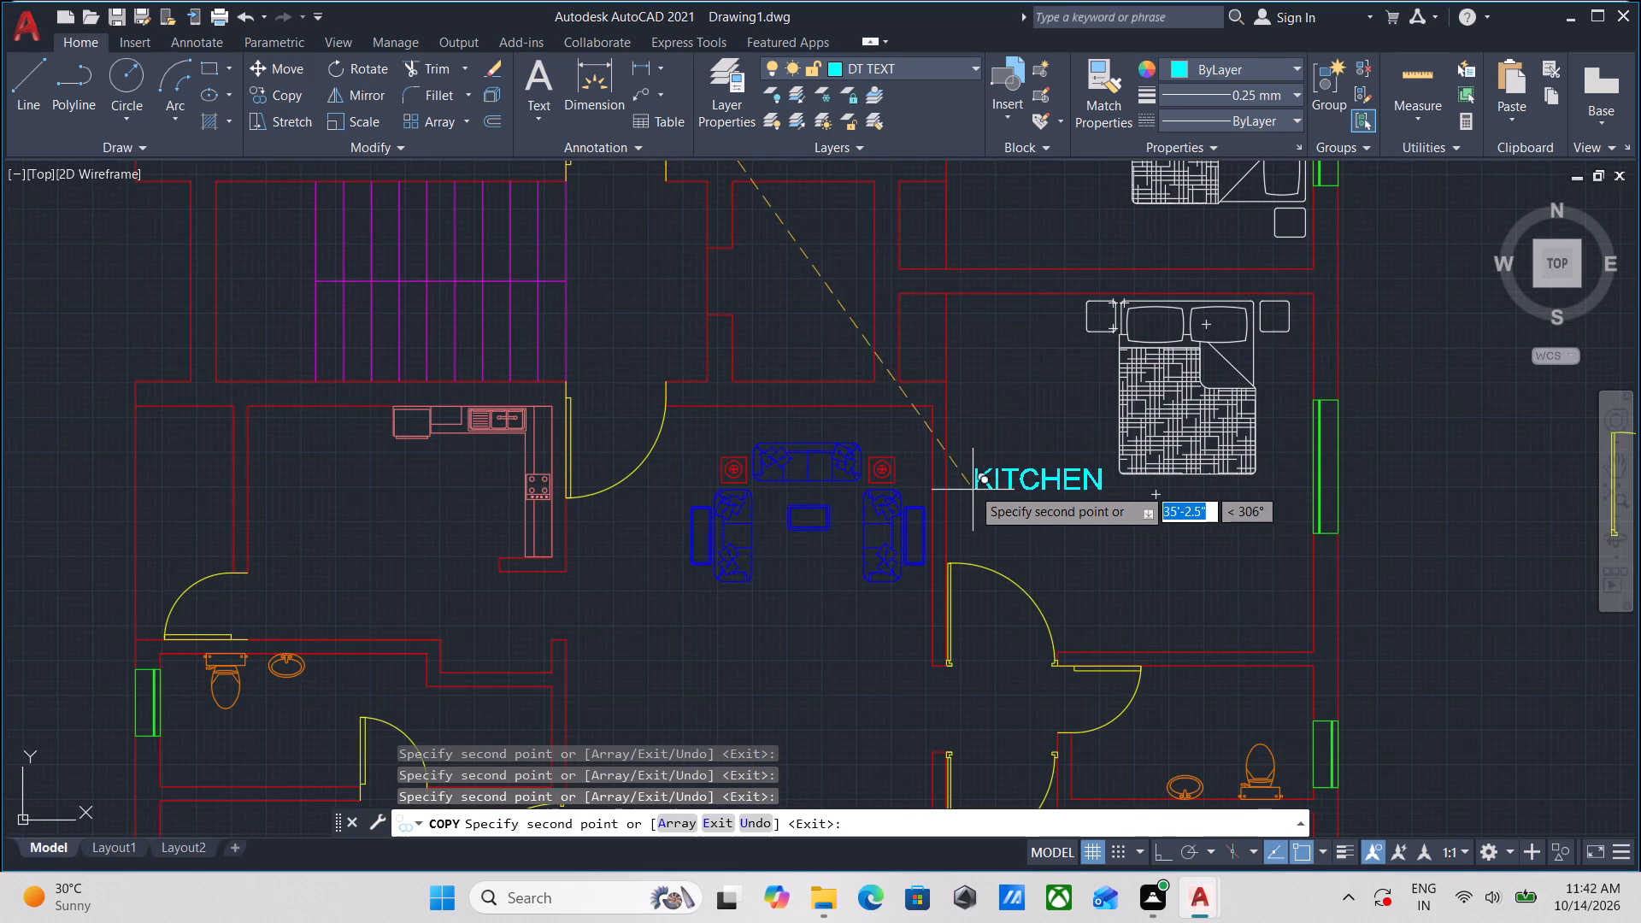
{"action": "left_click", "coordinate": [974, 479]}
{"action": "scroll", "coordinate": [1044, 414], "scroll_direction": "down", "scroll_amount": 1}
{"action": "middle_click_drag", "start_coordinate": [1038, 480], "coordinate": [1048, 291]}
{"action": "scroll", "coordinate": [1114, 444], "scroll_direction": "up", "scroll_amount": 2}
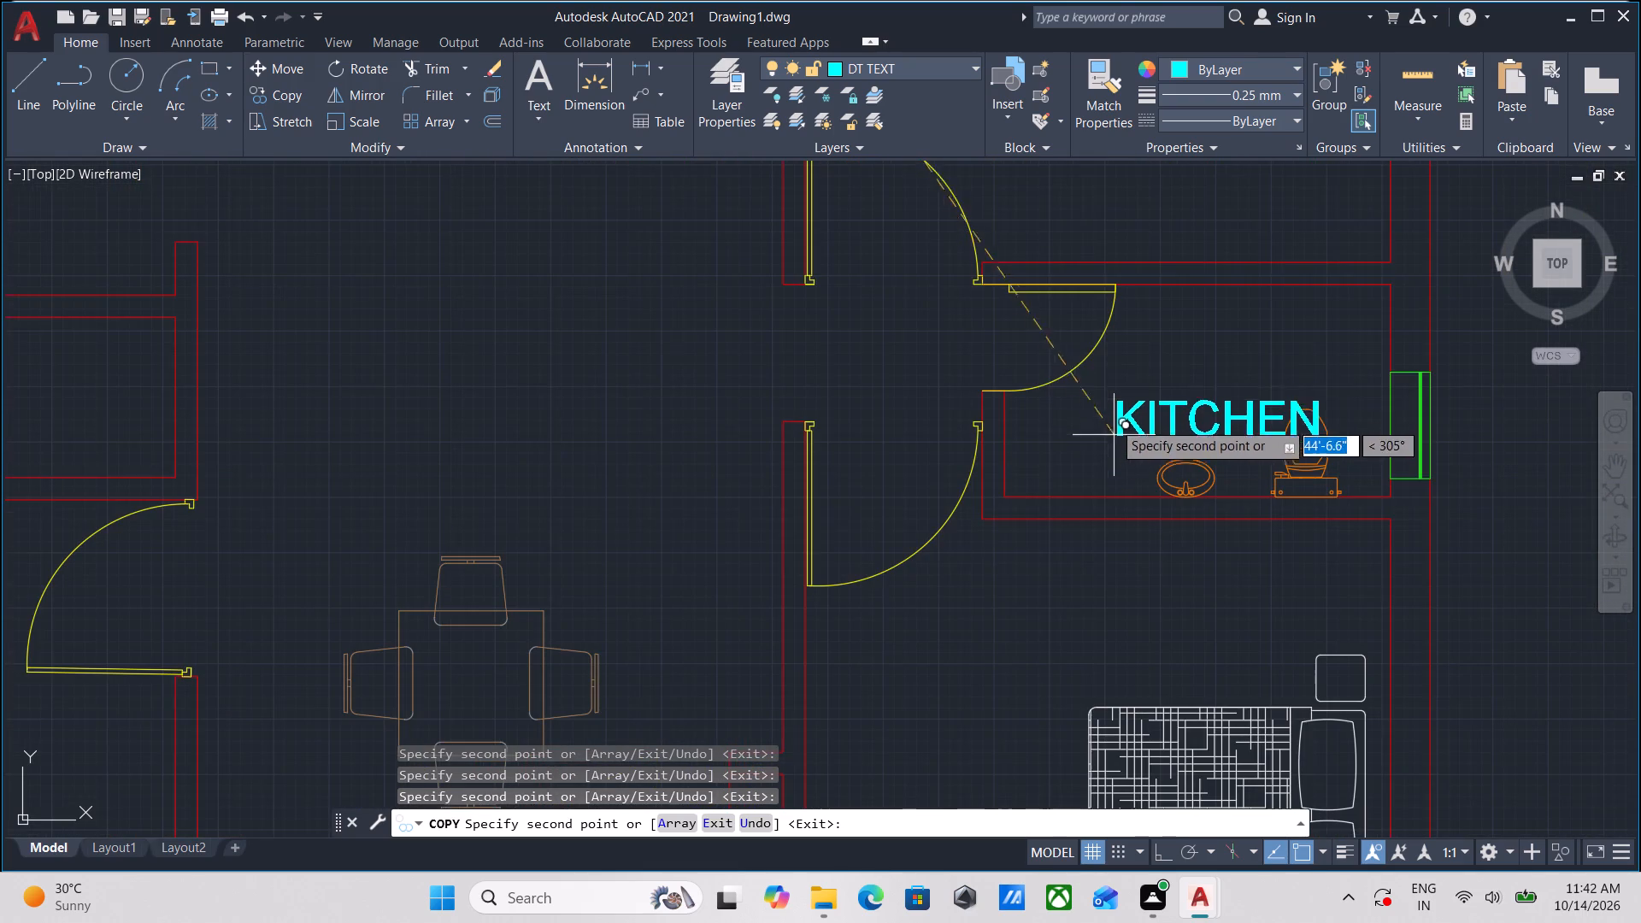
{"action": "left_click", "coordinate": [1100, 399]}
{"action": "middle_click_drag", "start_coordinate": [1073, 483], "coordinate": [1137, 268]}
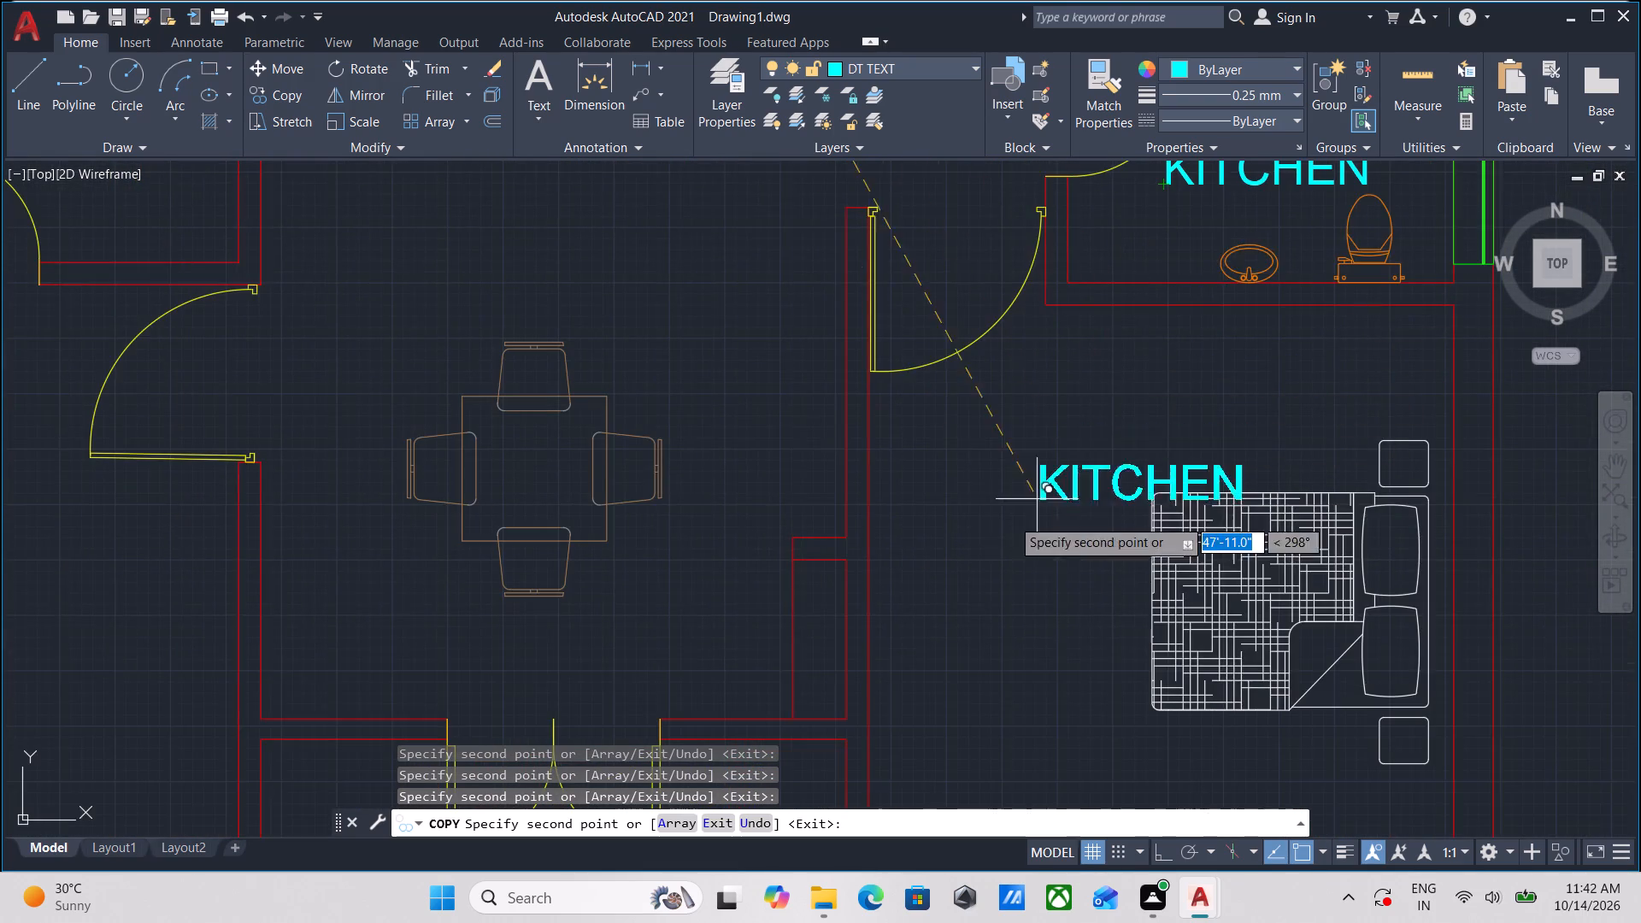
{"action": "middle_click_drag", "start_coordinate": [978, 533], "coordinate": [1133, 319]}
{"action": "left_click", "coordinate": [1069, 419]}
Place copies of the KITCHEN label on the lower apartment's south balcony and above its dining table.
{"action": "scroll", "coordinate": [1199, 407], "scroll_direction": "down", "scroll_amount": 1}
{"action": "middle_click_drag", "start_coordinate": [1168, 454], "coordinate": [1266, 379]}
{"action": "left_click", "coordinate": [921, 509]}
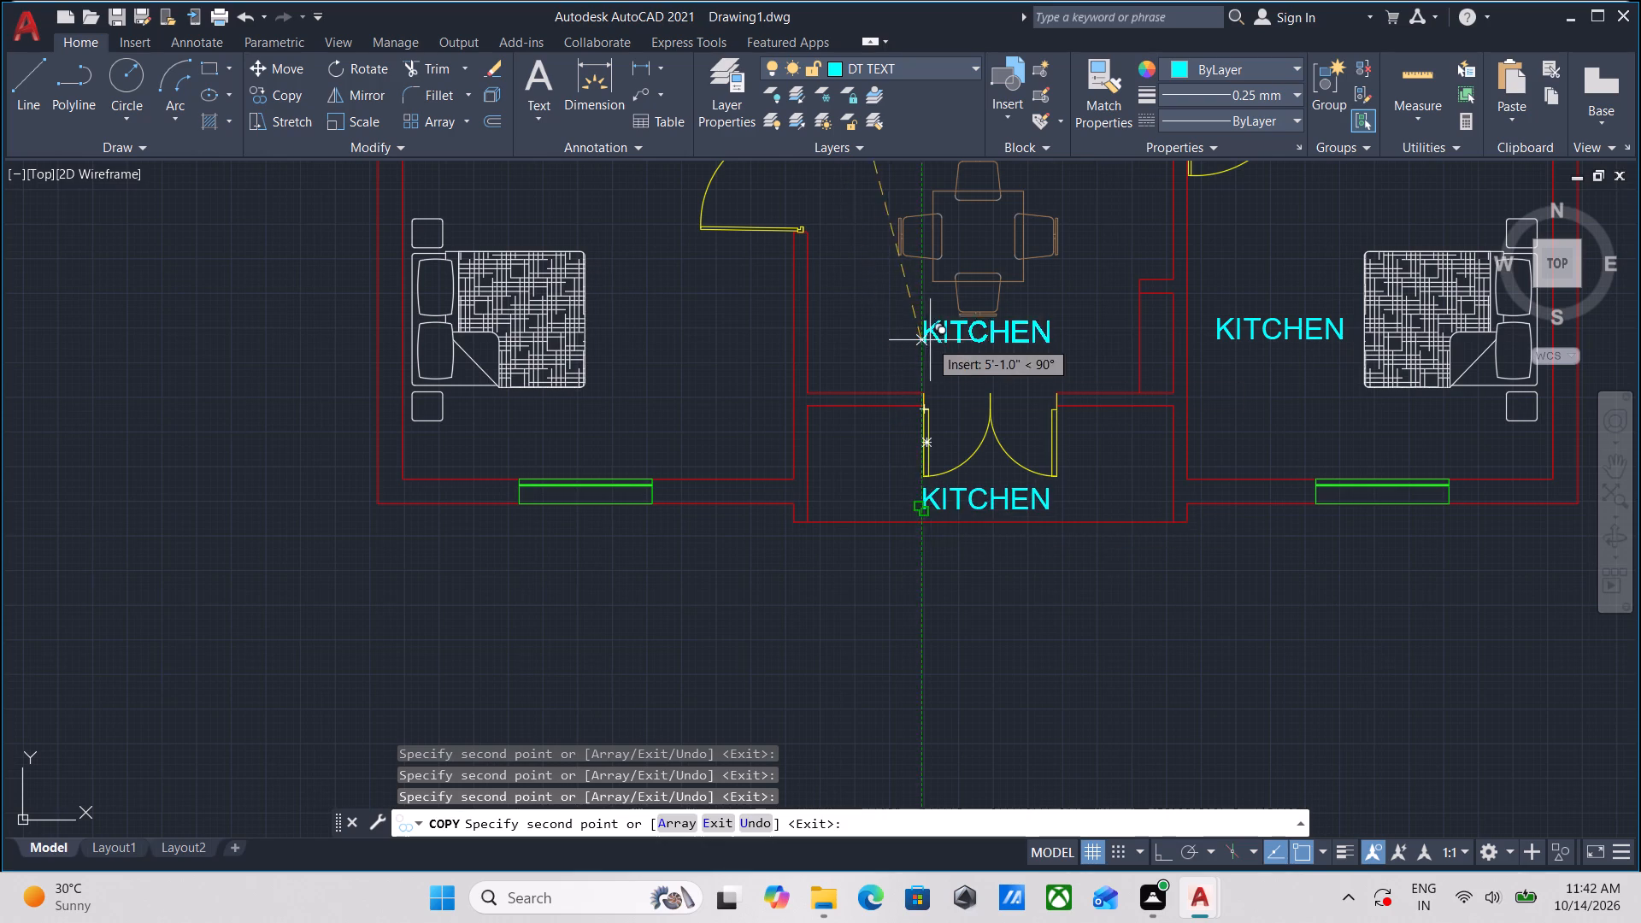
{"action": "middle_click_drag", "start_coordinate": [929, 340], "coordinate": [931, 543]}
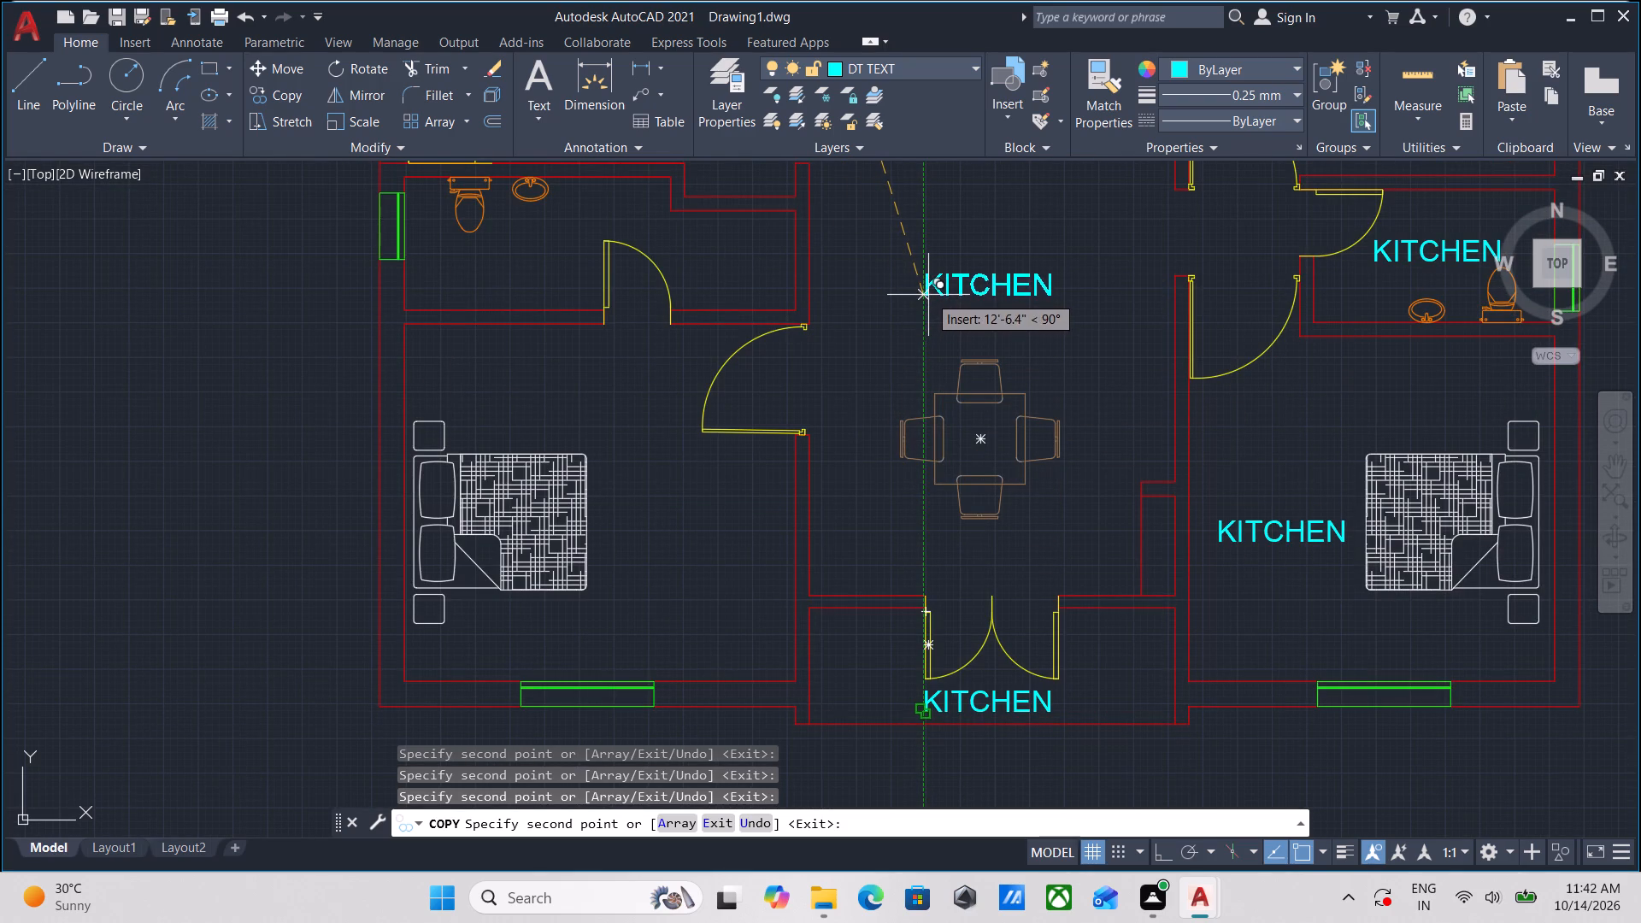
{"action": "left_click", "coordinate": [928, 295]}
Place copies of the KITCHEN label in the lower apartment's west bedroom, west bathroom and kitchen.
{"action": "scroll", "coordinate": [1014, 343], "scroll_direction": "down", "scroll_amount": 1}
{"action": "middle_click_drag", "start_coordinate": [962, 408], "coordinate": [1085, 530]}
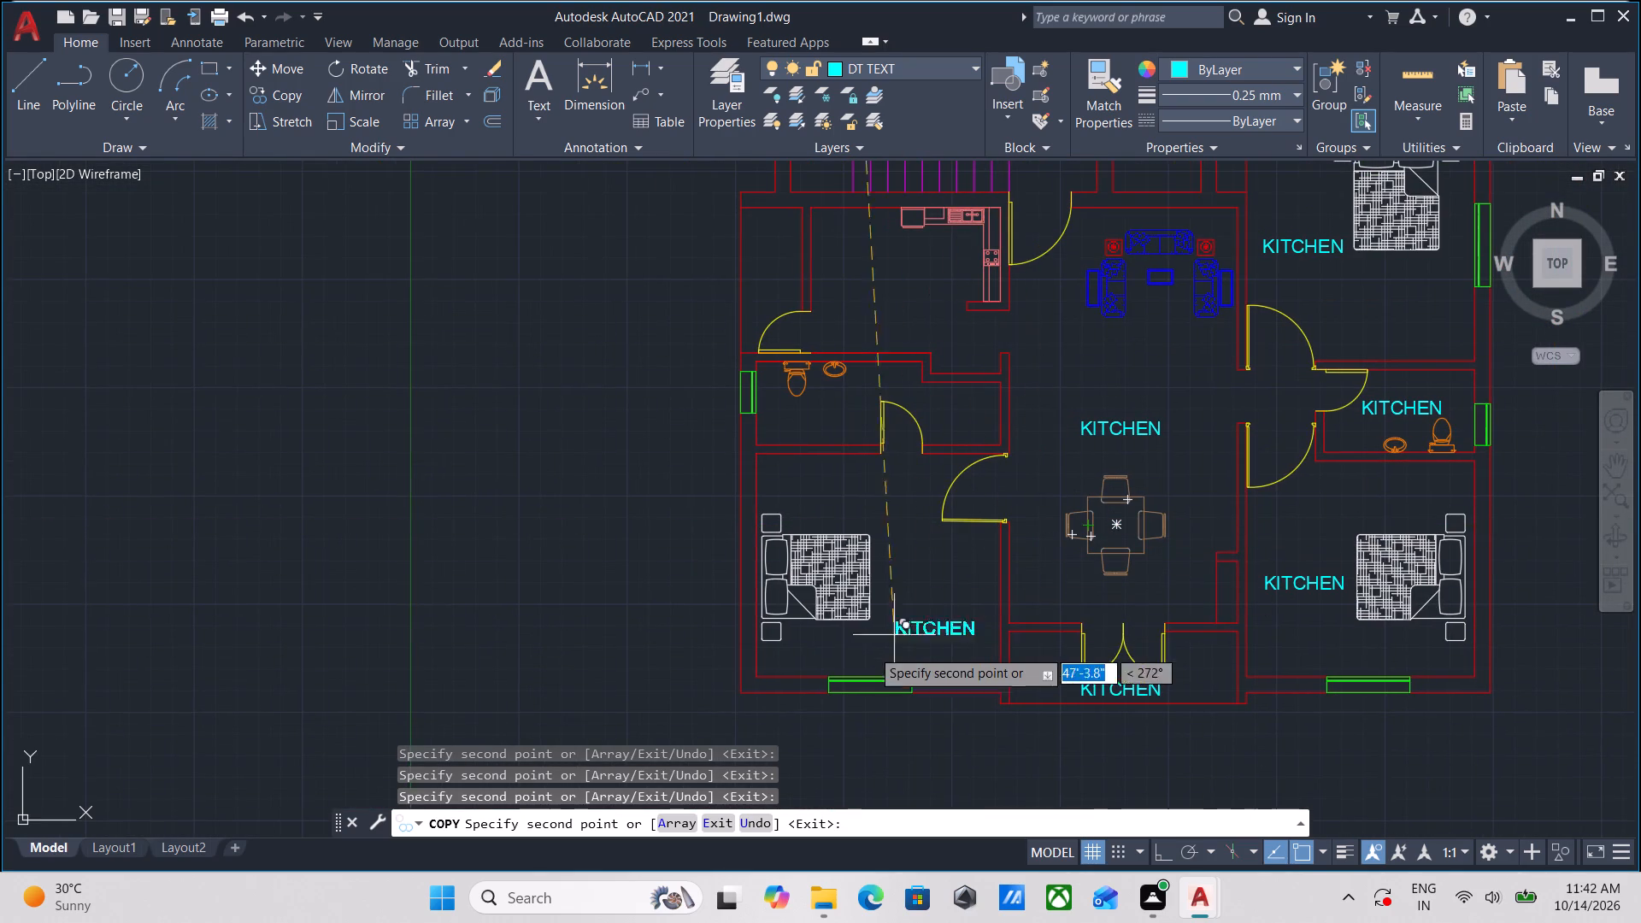
{"action": "left_click", "coordinate": [900, 584]}
{"action": "middle_click_drag", "start_coordinate": [875, 473], "coordinate": [904, 613]}
{"action": "scroll", "coordinate": [840, 586], "scroll_direction": "up", "scroll_amount": 3}
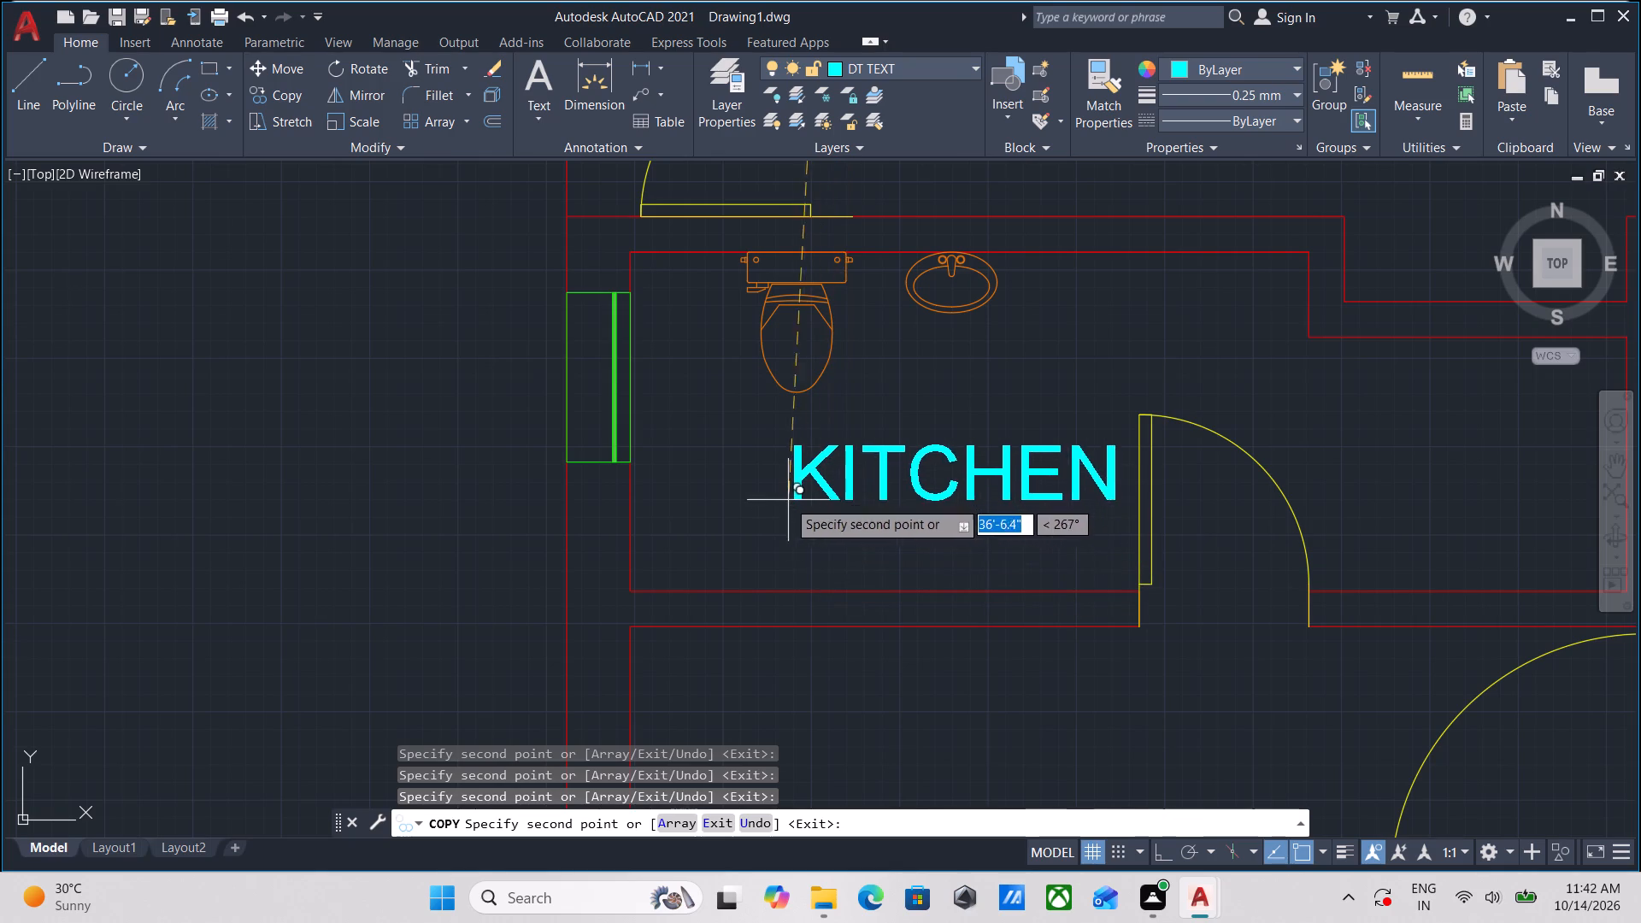
{"action": "middle_click_drag", "start_coordinate": [762, 480], "coordinate": [864, 573]}
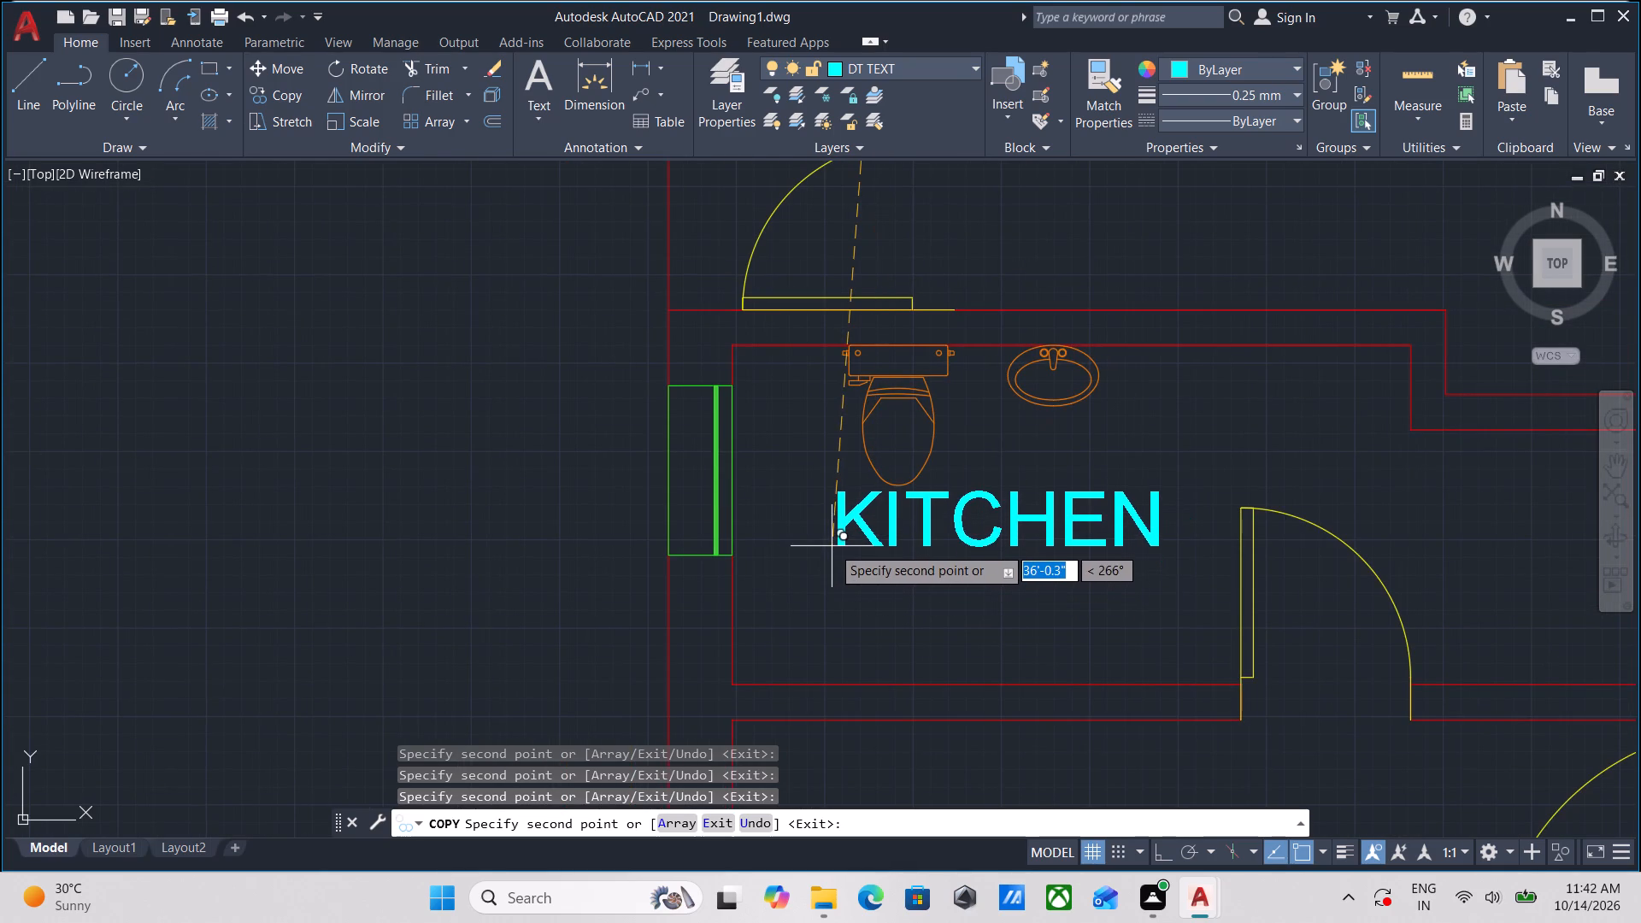
{"action": "left_click", "coordinate": [832, 546]}
{"action": "scroll", "coordinate": [955, 484], "scroll_direction": "down", "scroll_amount": 2}
{"action": "middle_click_drag", "start_coordinate": [955, 484], "coordinate": [954, 680]}
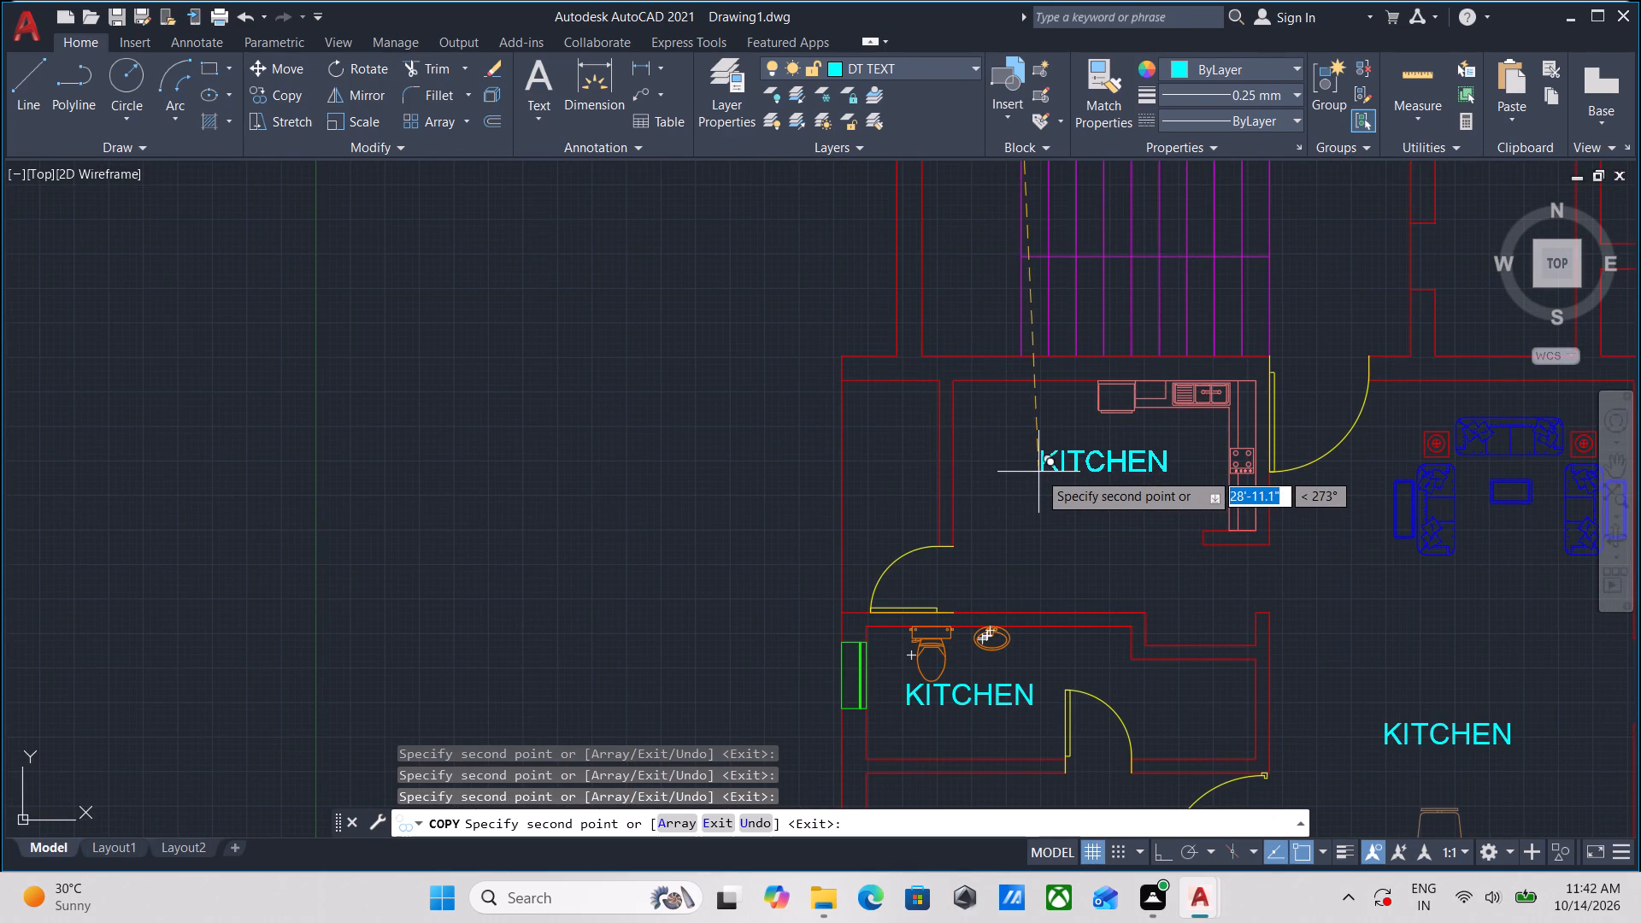
{"action": "left_click", "coordinate": [1038, 491]}
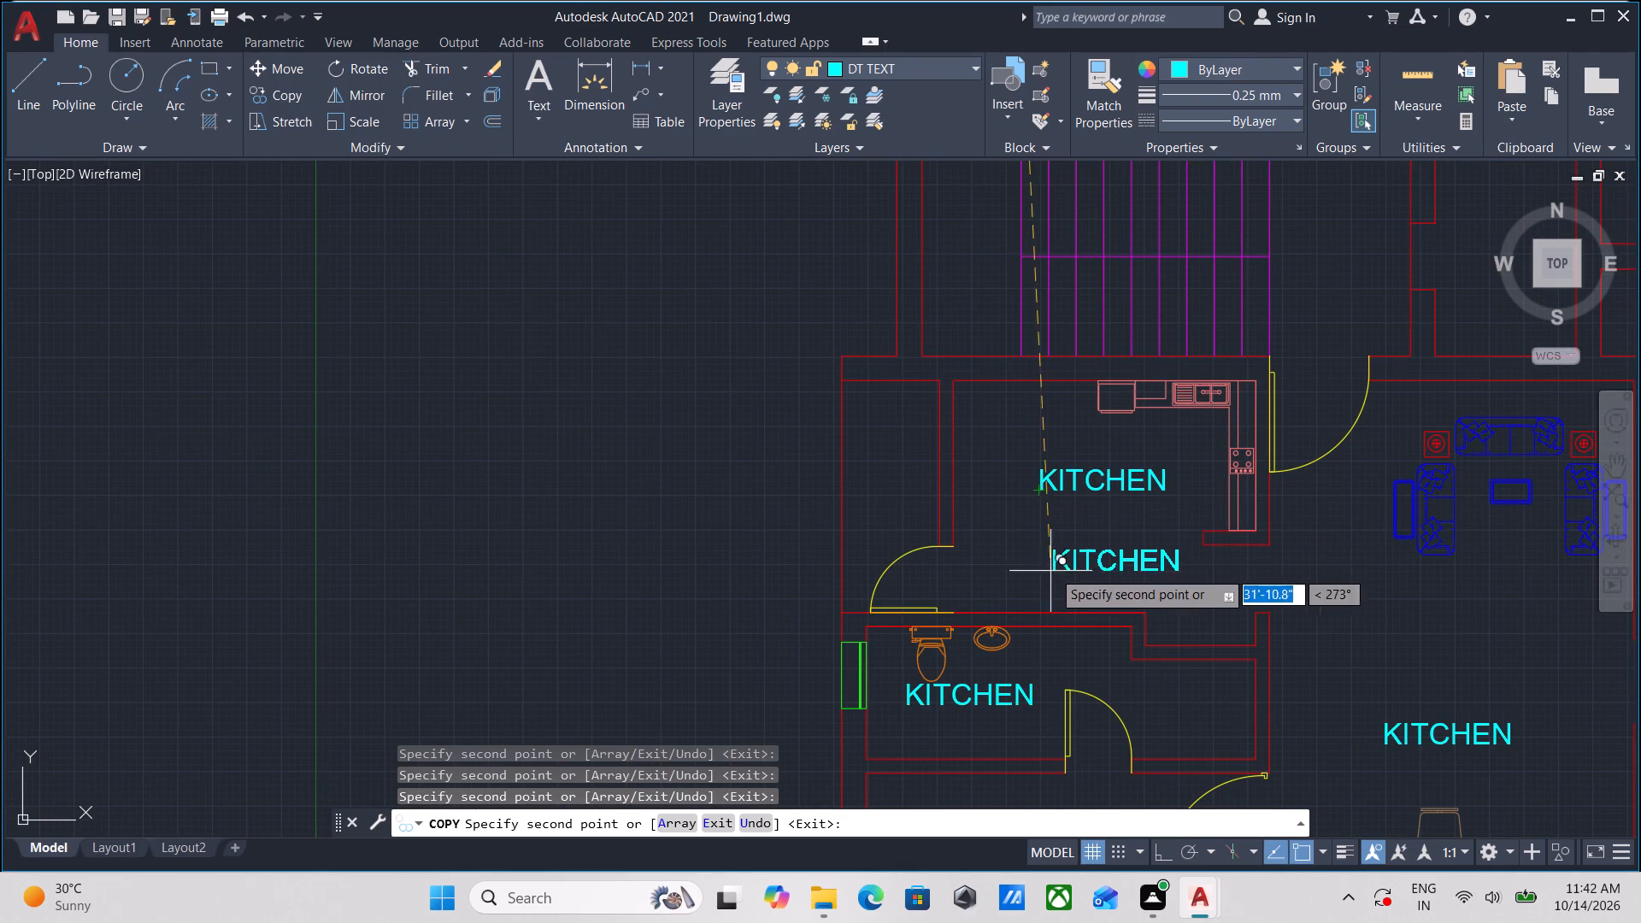
Place a copy of the KITCHEN label in the small room opposite the staircase, between the two apartments.
{"action": "scroll", "coordinate": [1060, 558], "scroll_direction": "down", "scroll_amount": 1}
{"action": "middle_click_drag", "start_coordinate": [1060, 558], "coordinate": [881, 674]}
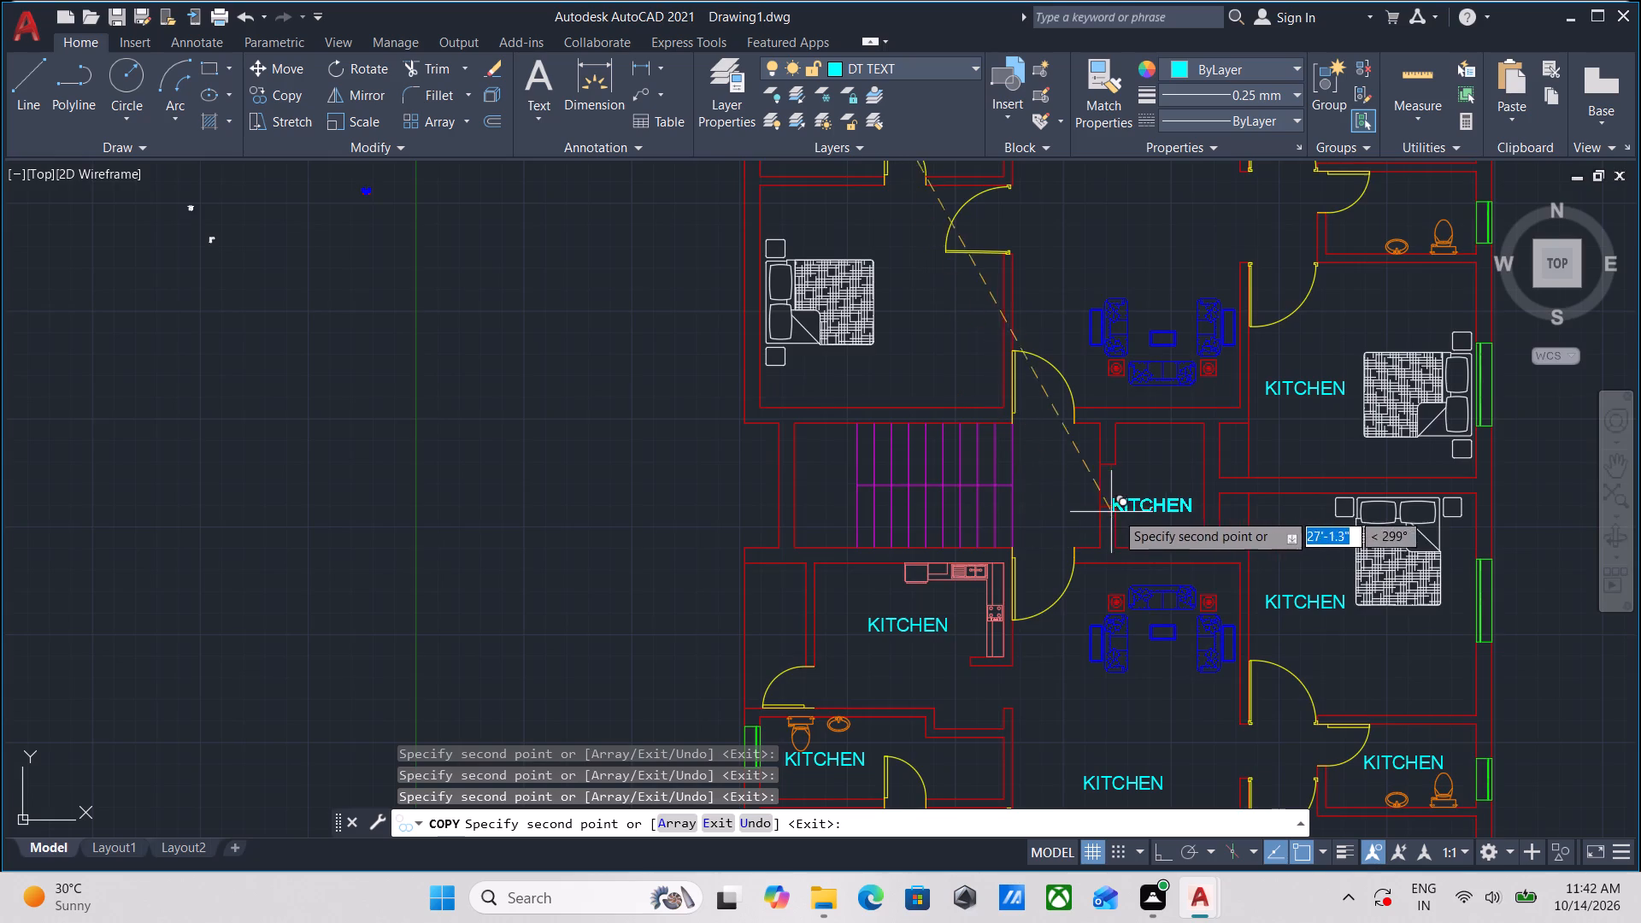
{"action": "scroll", "coordinate": [1122, 499], "scroll_direction": "up", "scroll_amount": 2}
{"action": "left_click", "coordinate": [1107, 467]}
Place a copy of the KITCHEN label in the upper apartment's east bathroom, above the washbasin and toilet.
{"action": "middle_click_drag", "start_coordinate": [979, 558], "coordinate": [798, 548]}
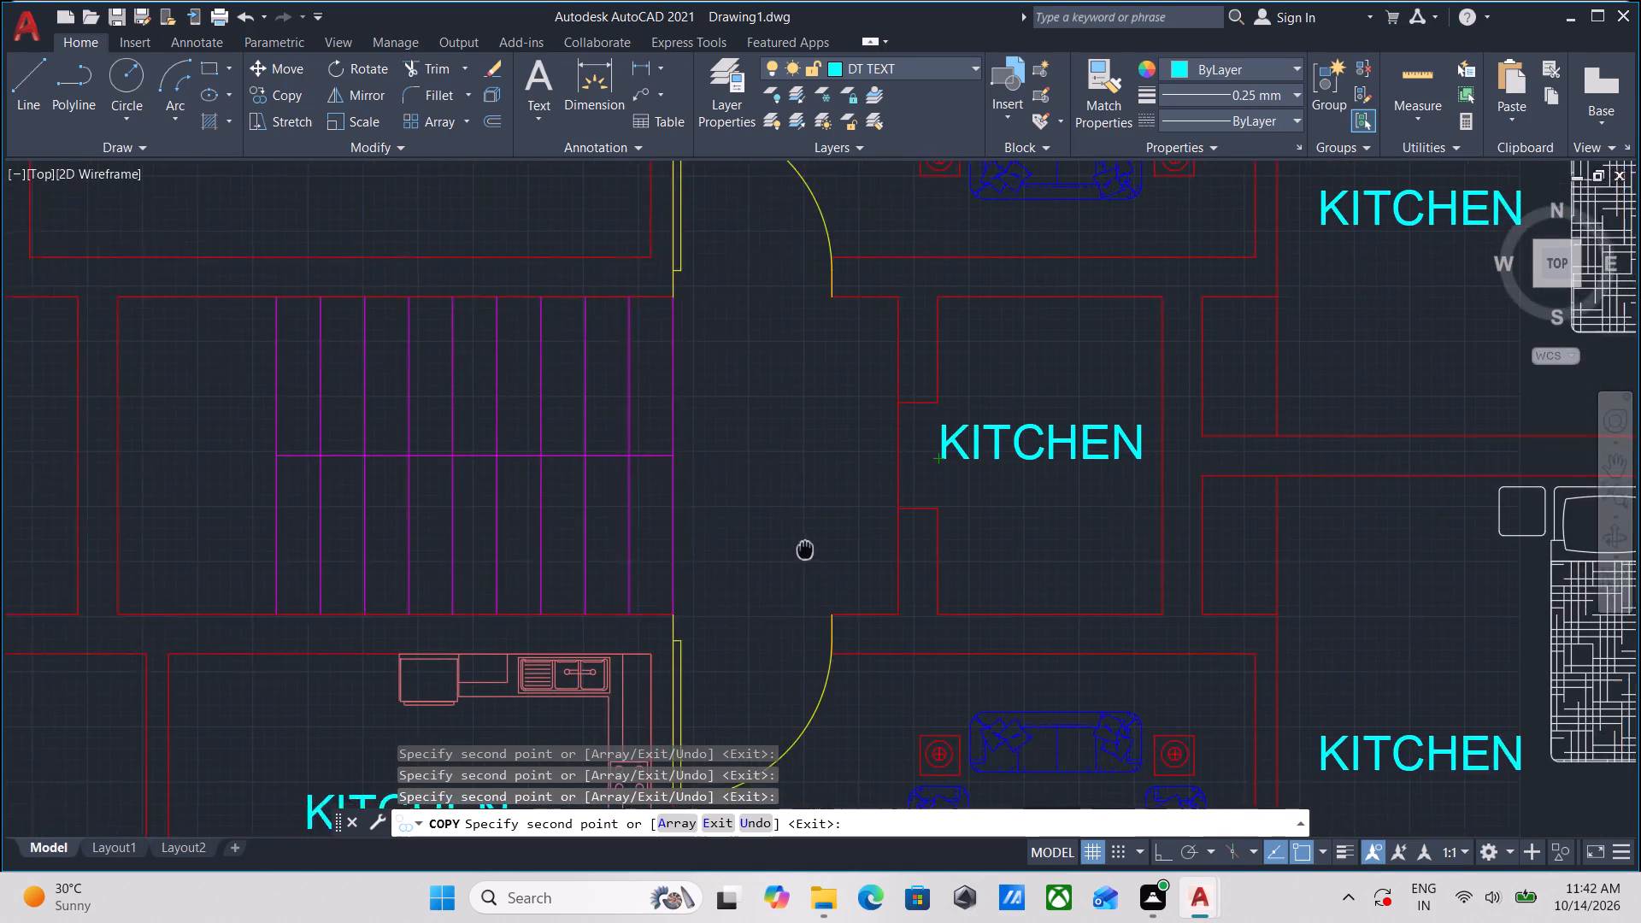
{"action": "middle_click_drag", "start_coordinate": [798, 548], "coordinate": [787, 545]}
{"action": "scroll", "coordinate": [903, 517], "scroll_direction": "down", "scroll_amount": 2}
{"action": "middle_click_drag", "start_coordinate": [1014, 467], "coordinate": [941, 690]}
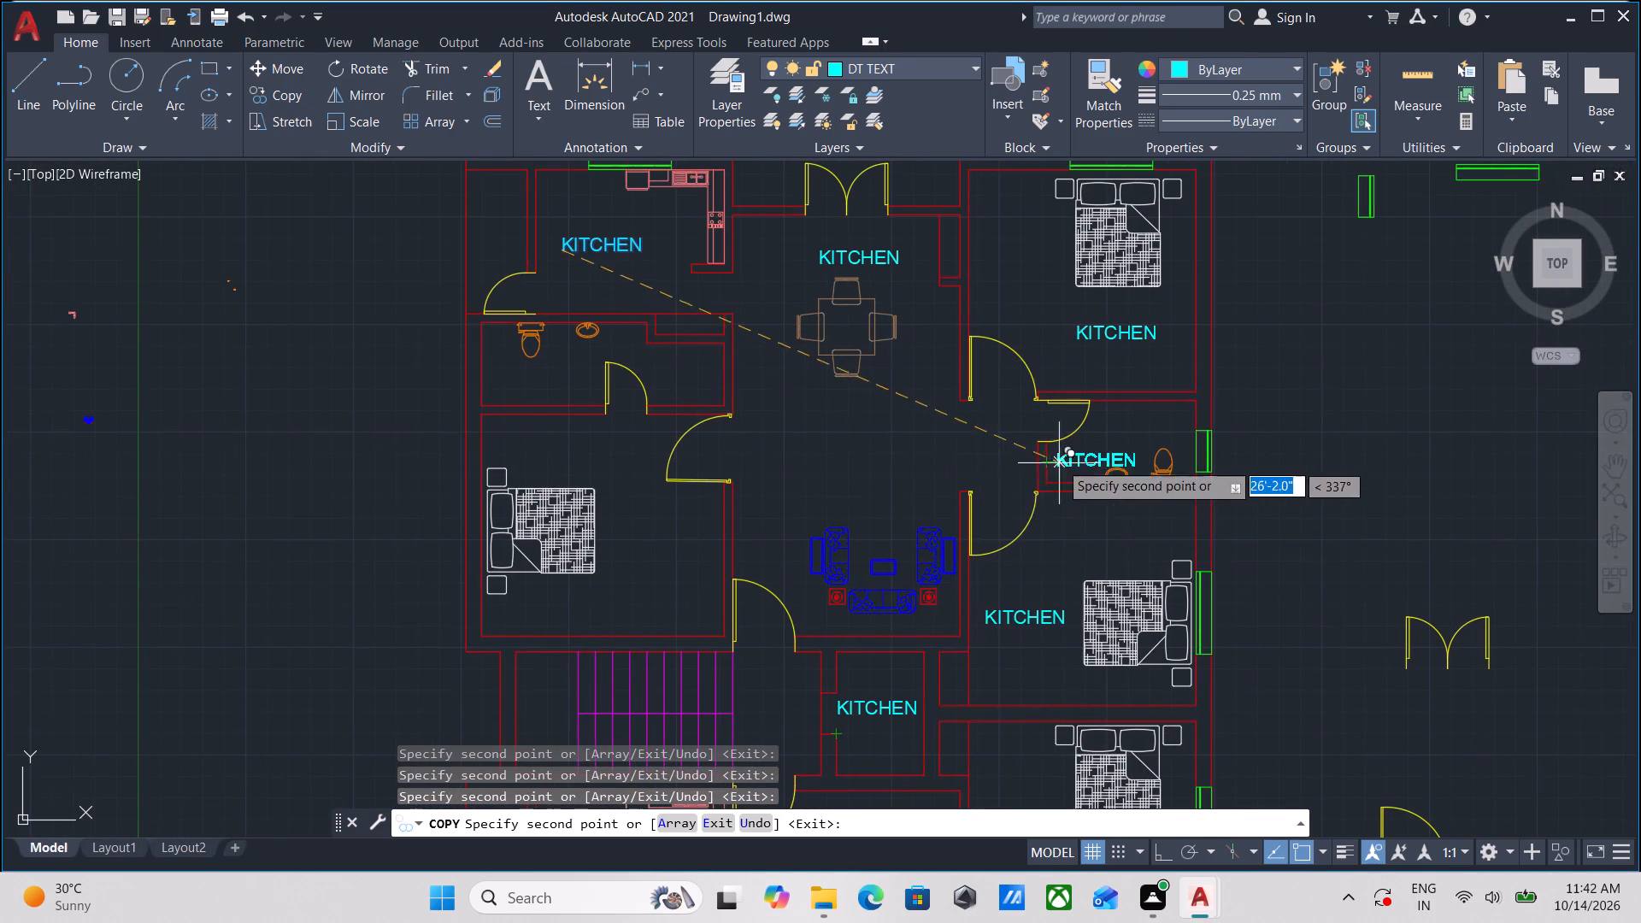
{"action": "scroll", "coordinate": [1063, 456], "scroll_direction": "up", "scroll_amount": 1}
{"action": "left_click", "coordinate": [1104, 433]}
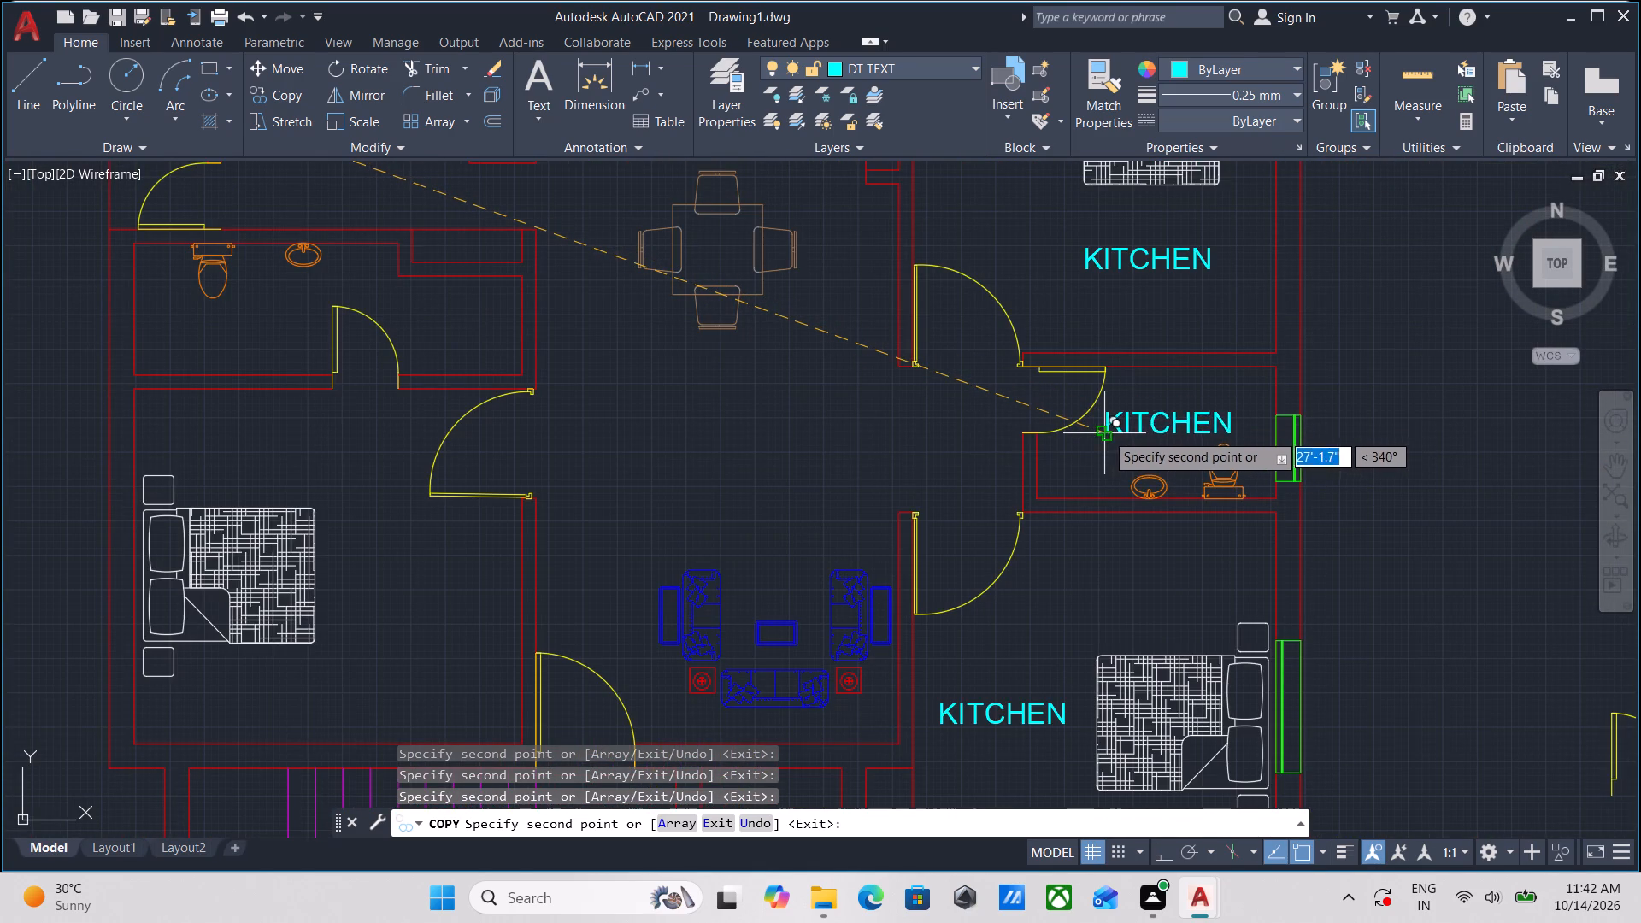
Place copies of the KITCHEN label in the upper apartment's west bathroom, below the toilet, and in the west bedroom beside the bed.
{"action": "scroll", "coordinate": [1085, 541], "scroll_direction": "down", "scroll_amount": 1}
{"action": "middle_click_drag", "start_coordinate": [1073, 543], "coordinate": [1150, 488]}
{"action": "scroll", "coordinate": [606, 383], "scroll_direction": "up", "scroll_amount": 2}
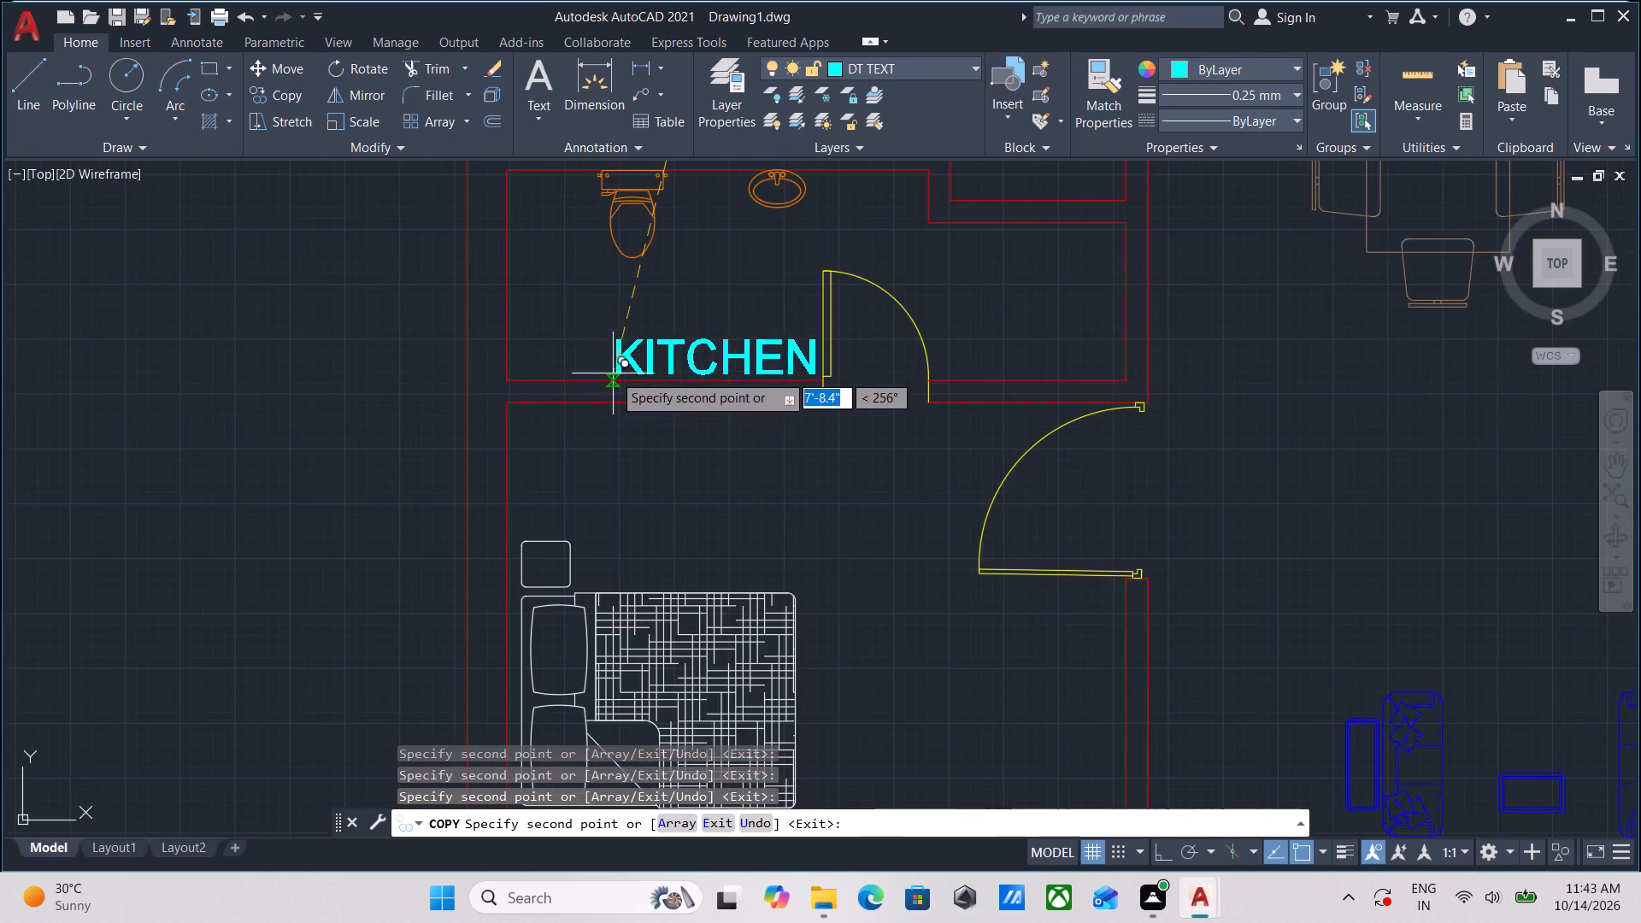
{"action": "middle_click_drag", "start_coordinate": [613, 373], "coordinate": [669, 544]}
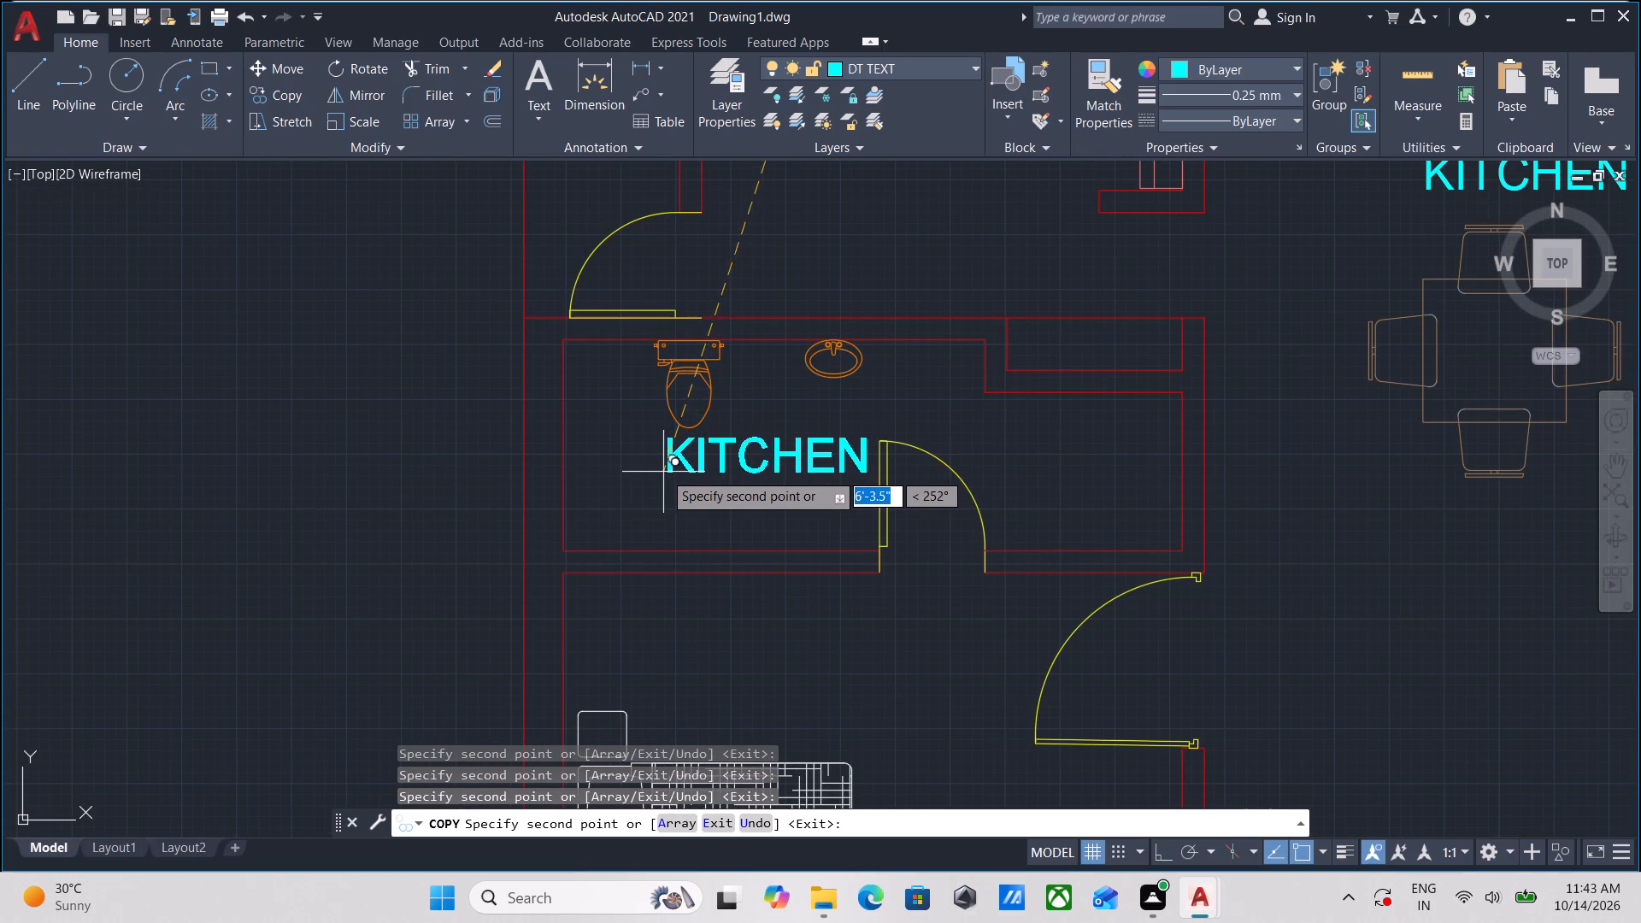
{"action": "left_click", "coordinate": [663, 472]}
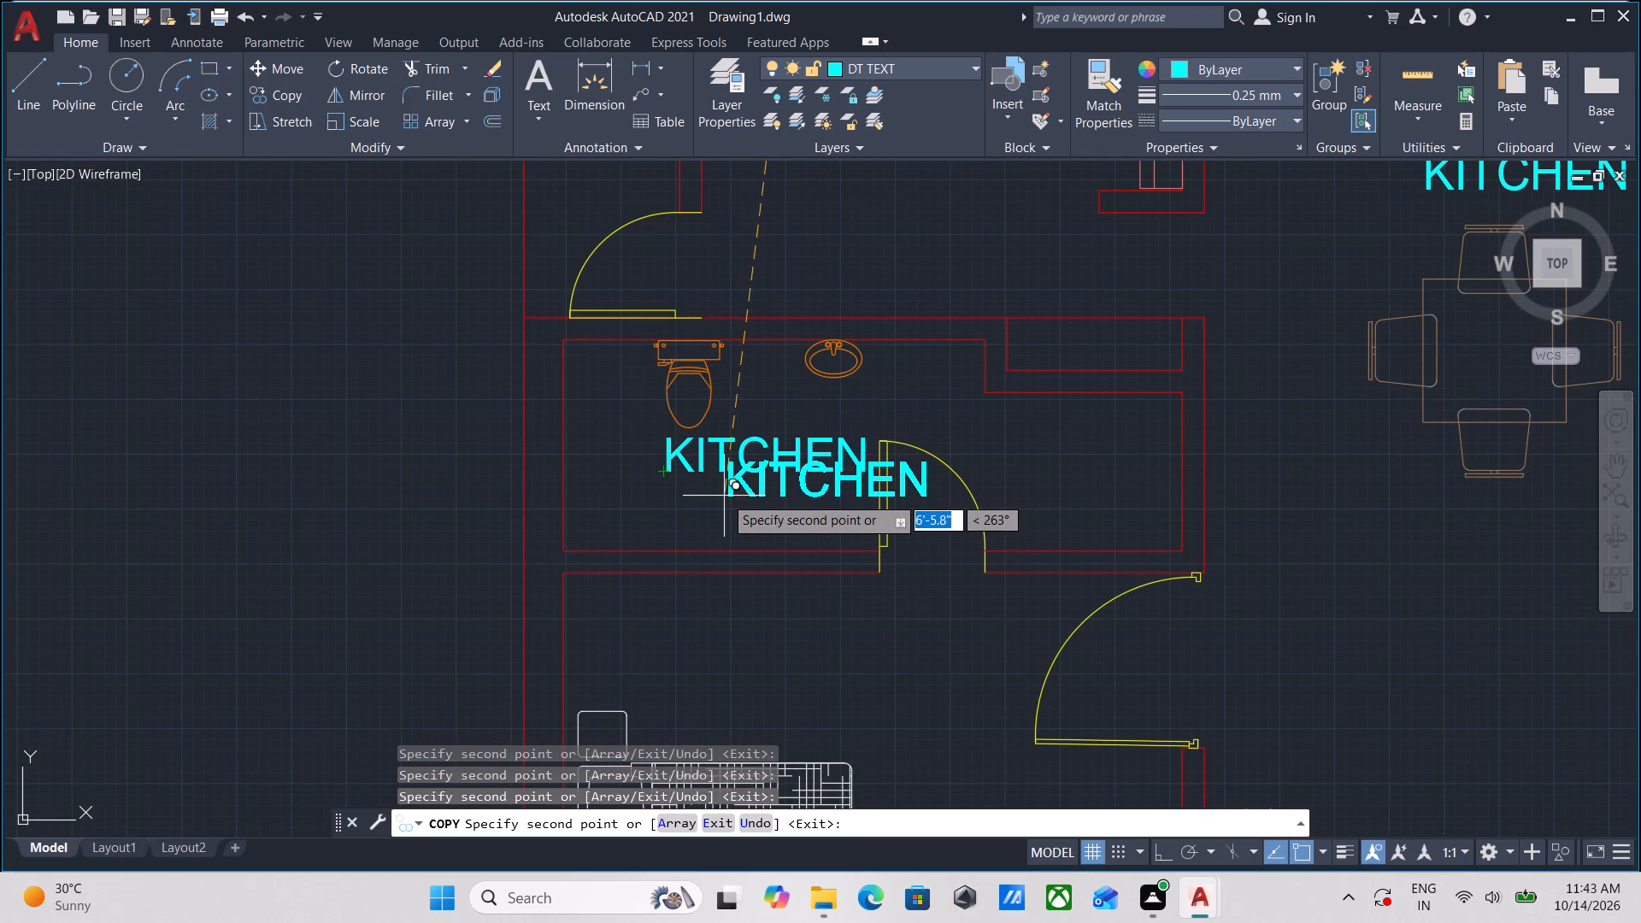
{"action": "middle_click_drag", "start_coordinate": [768, 622], "coordinate": [899, 422]}
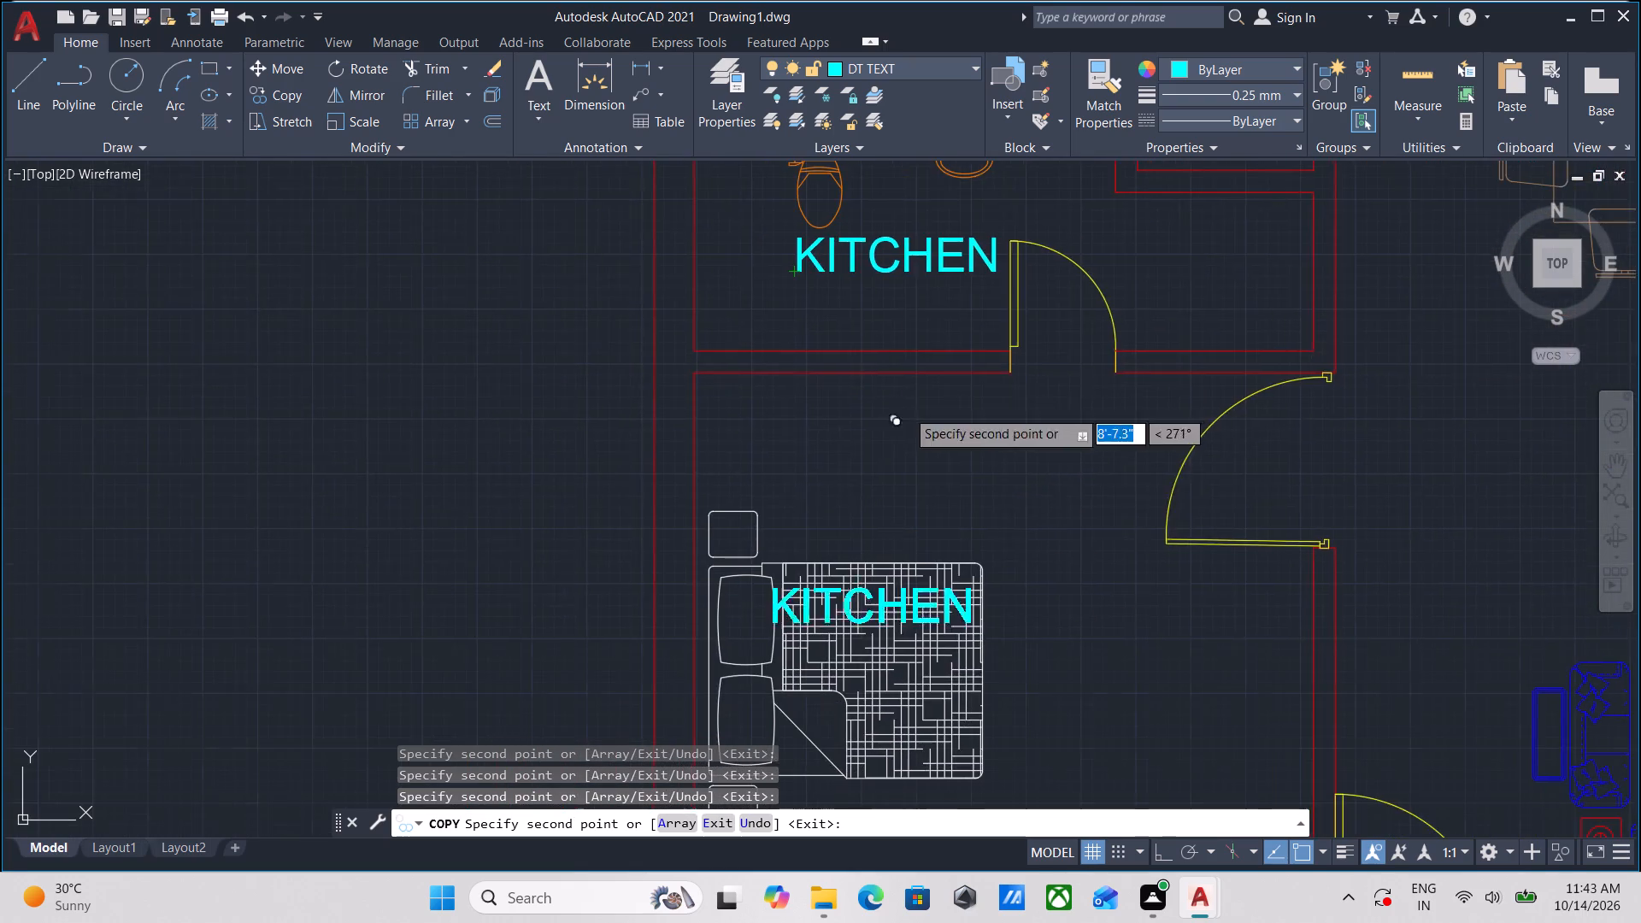
{"action": "scroll", "coordinate": [979, 595], "scroll_direction": "down", "scroll_amount": 1}
{"action": "middle_click_drag", "start_coordinate": [979, 595], "coordinate": [791, 452]}
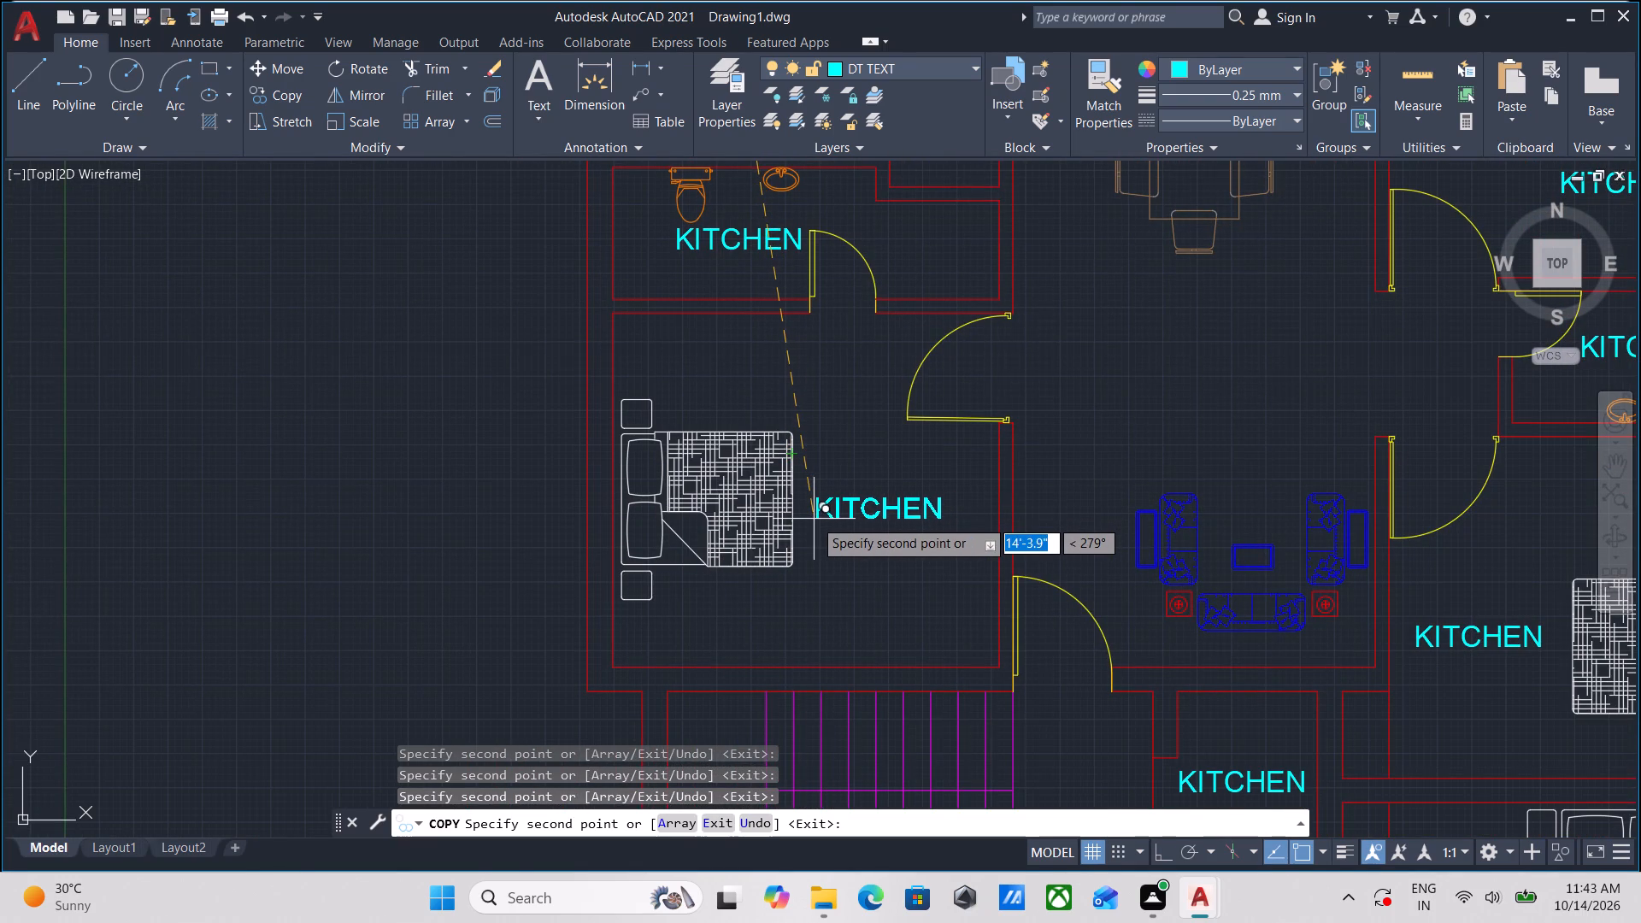
{"action": "left_click", "coordinate": [815, 514]}
Place copies of the KITCHEN label in the lower apartment's niche south of the kitchen and in the area east of the bathroom door.
{"action": "scroll", "coordinate": [882, 569], "scroll_direction": "down", "scroll_amount": 1}
{"action": "middle_click_drag", "start_coordinate": [846, 605], "coordinate": [887, 467]}
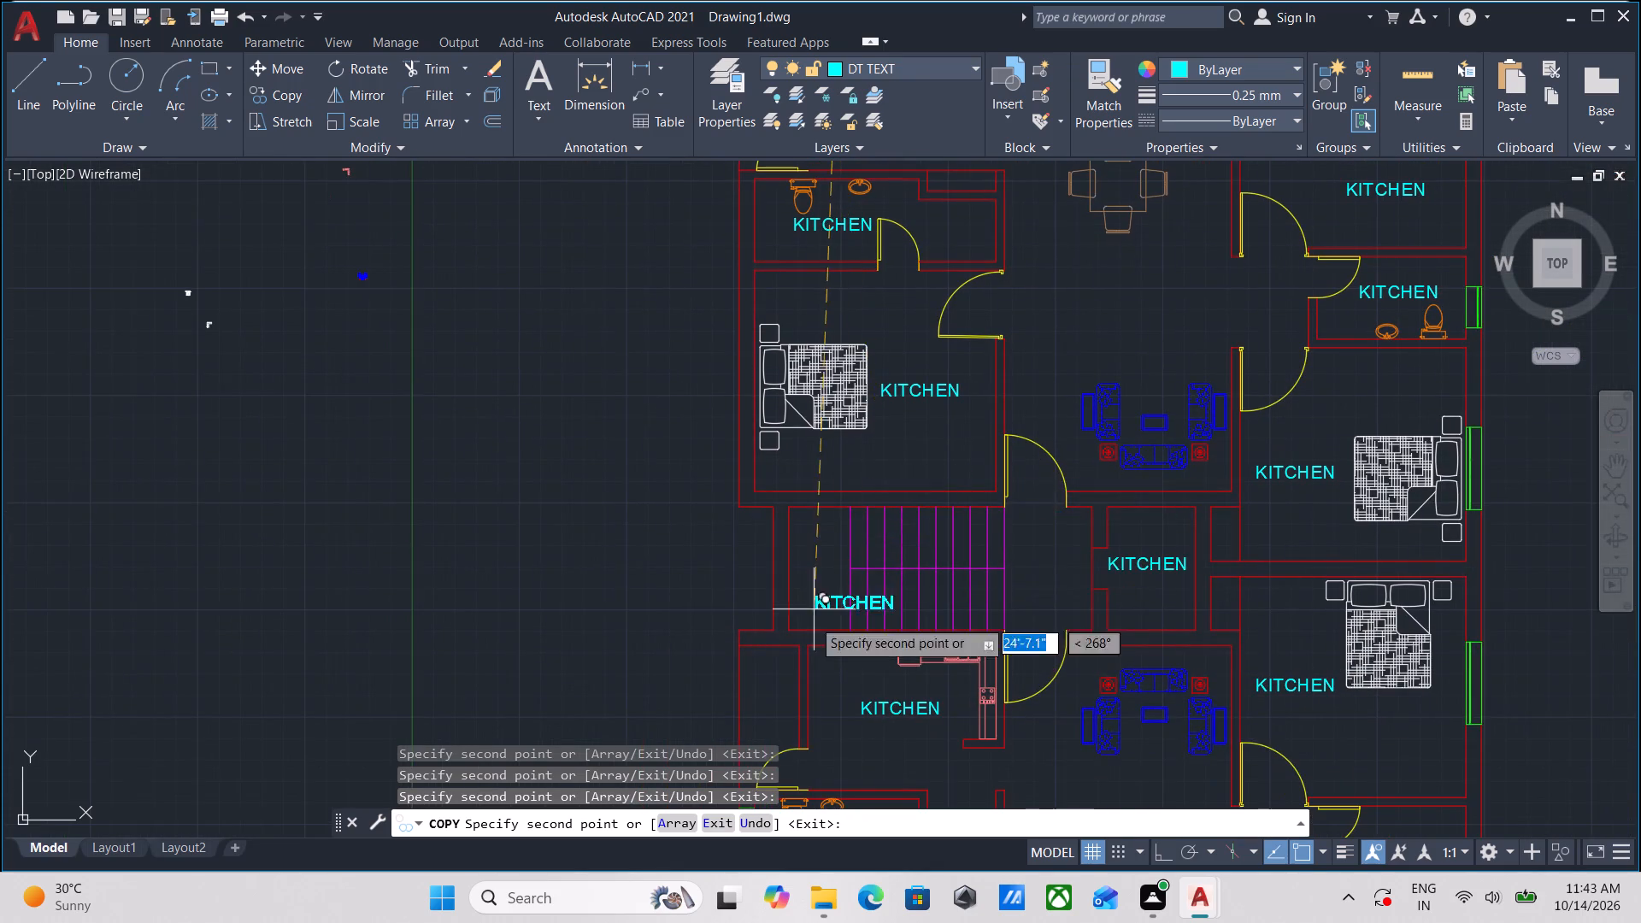
{"action": "middle_click_drag", "start_coordinate": [818, 651], "coordinate": [879, 417]}
{"action": "scroll", "coordinate": [985, 678], "scroll_direction": "up", "scroll_amount": 1}
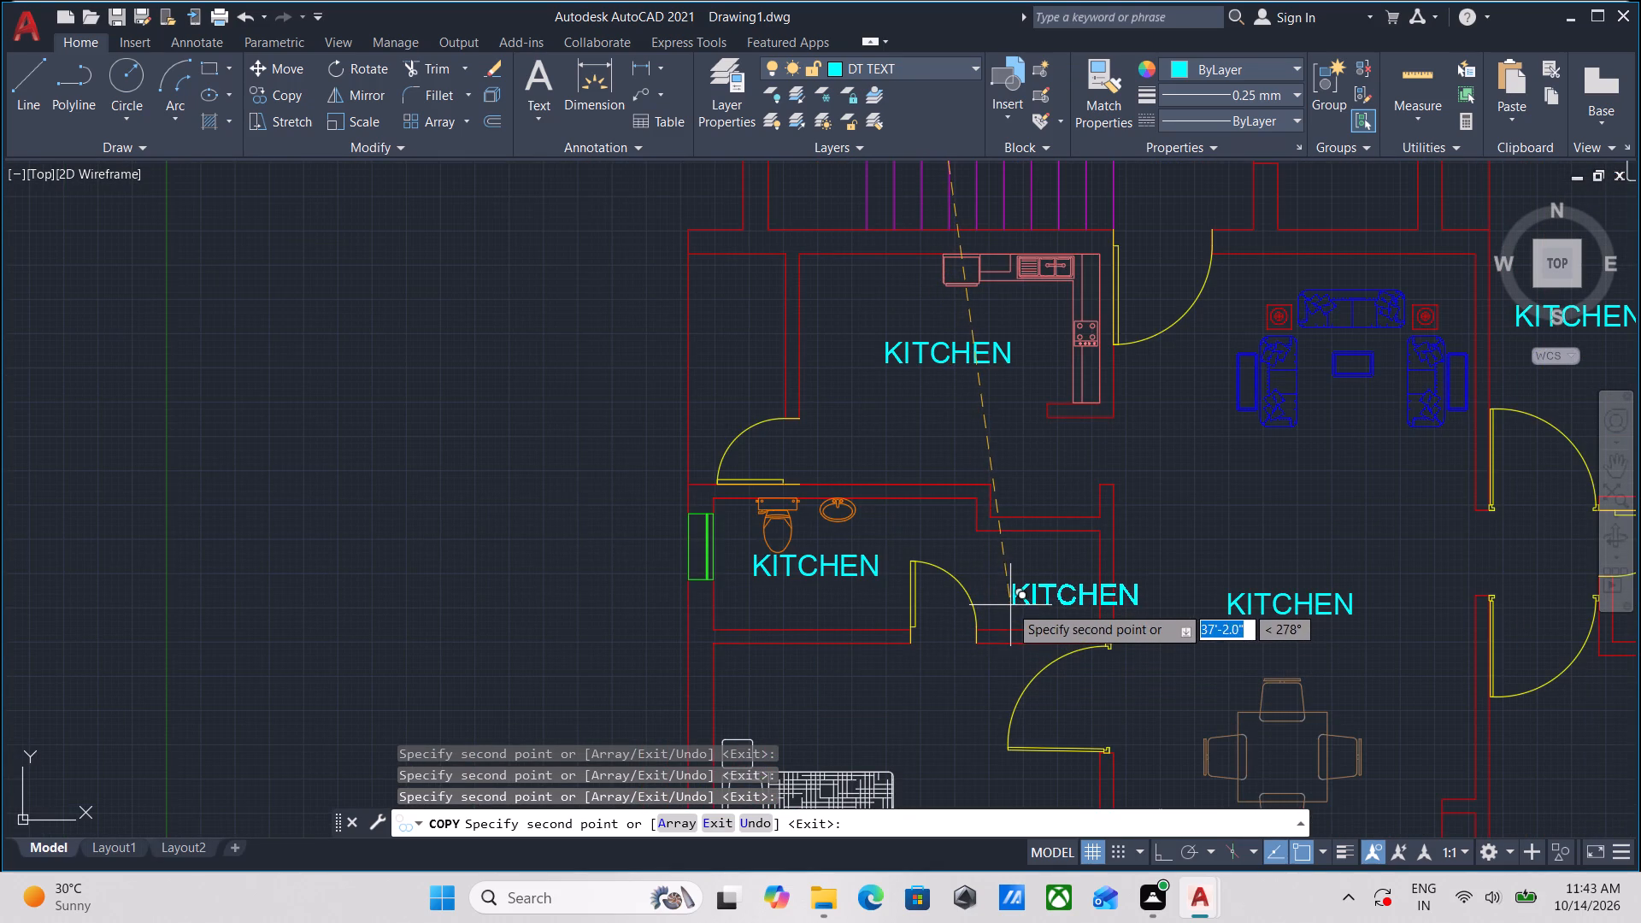
{"action": "scroll", "coordinate": [993, 536], "scroll_direction": "up", "scroll_amount": 2}
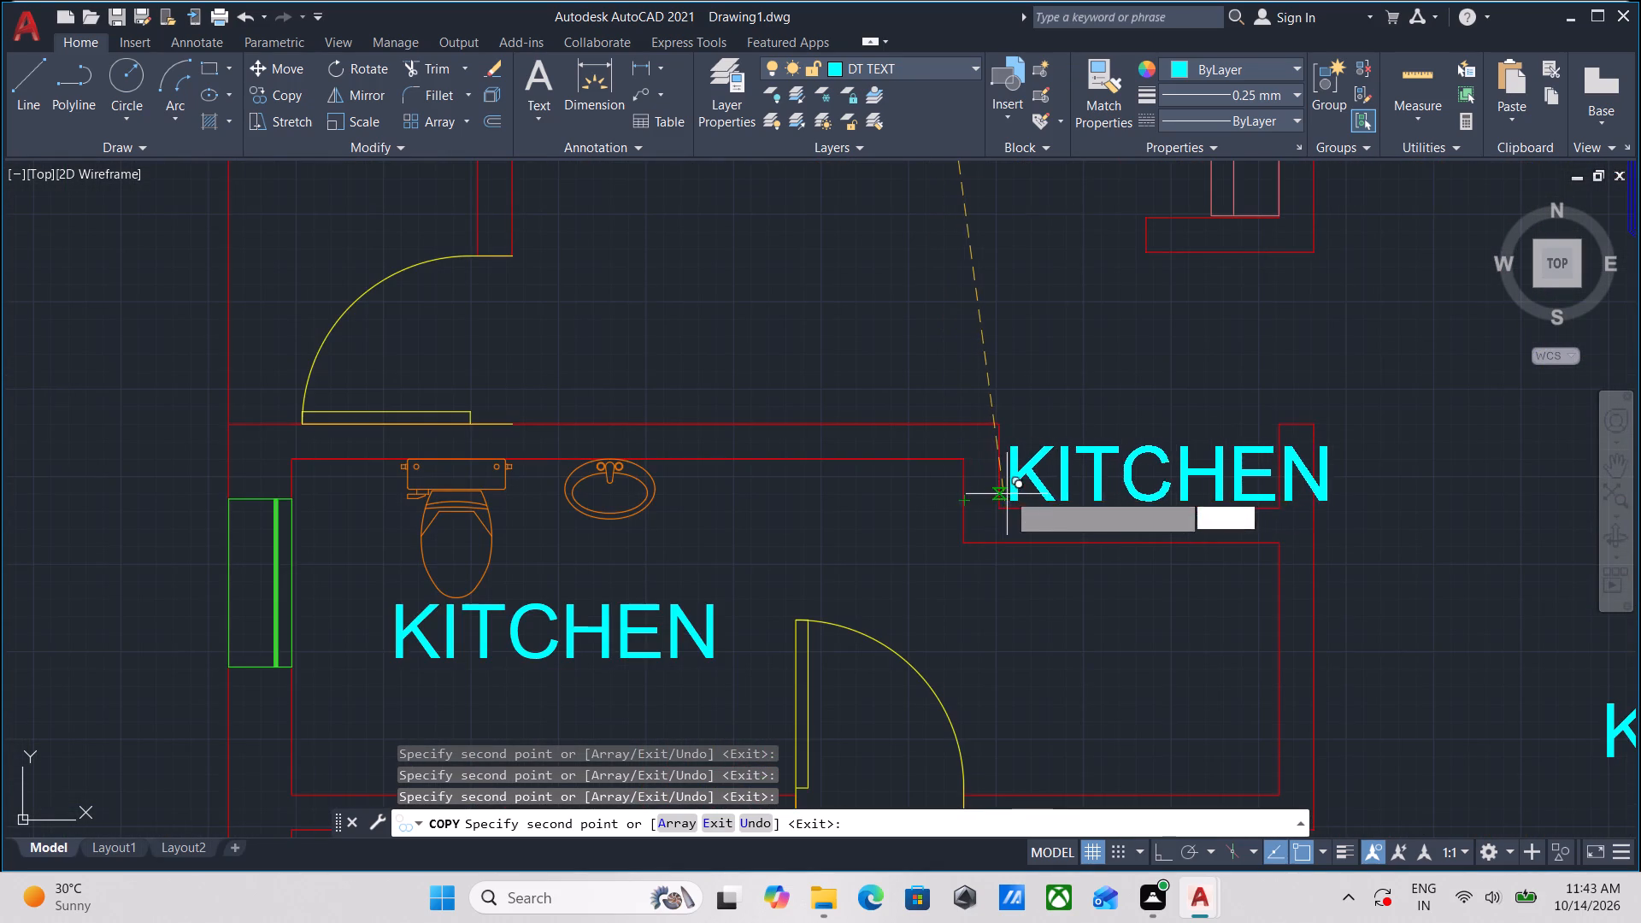
{"action": "left_click", "coordinate": [1010, 487]}
{"action": "left_click", "coordinate": [965, 696]}
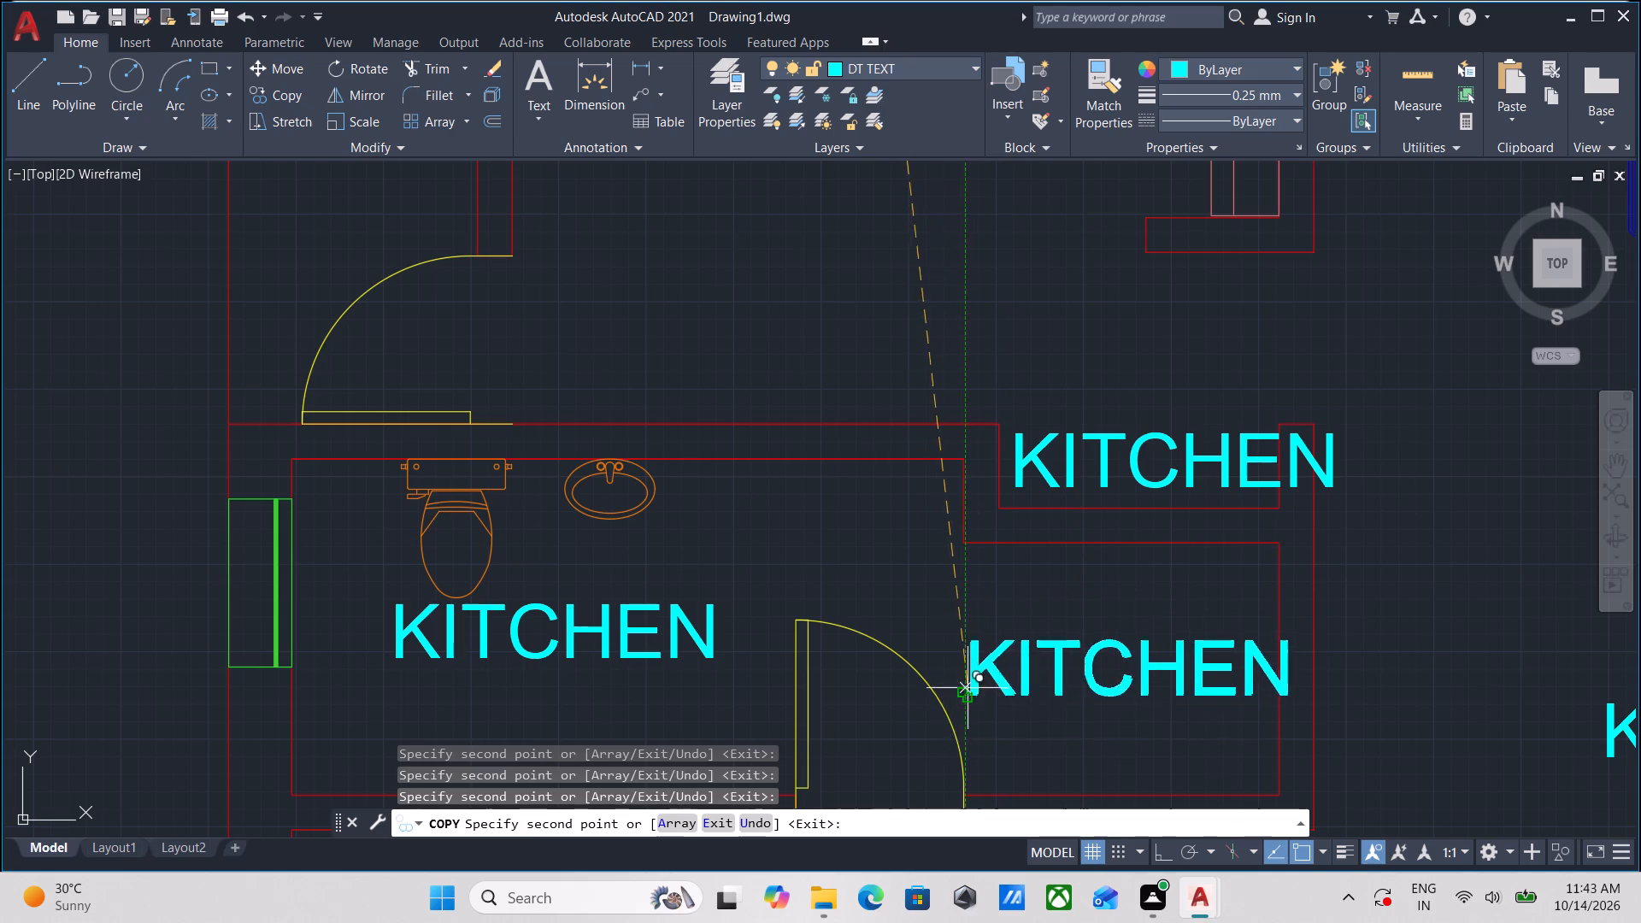
Place copies of the KITCHEN label in the upper apartment's area east of the west bathroom door and in the niche above it.
{"action": "scroll", "coordinate": [975, 655], "scroll_direction": "down", "scroll_amount": 2}
{"action": "middle_click_drag", "start_coordinate": [975, 655], "coordinate": [912, 893]}
{"action": "middle_click_drag", "start_coordinate": [903, 603], "coordinate": [879, 832]}
{"action": "scroll", "coordinate": [899, 611], "scroll_direction": "down", "scroll_amount": 1}
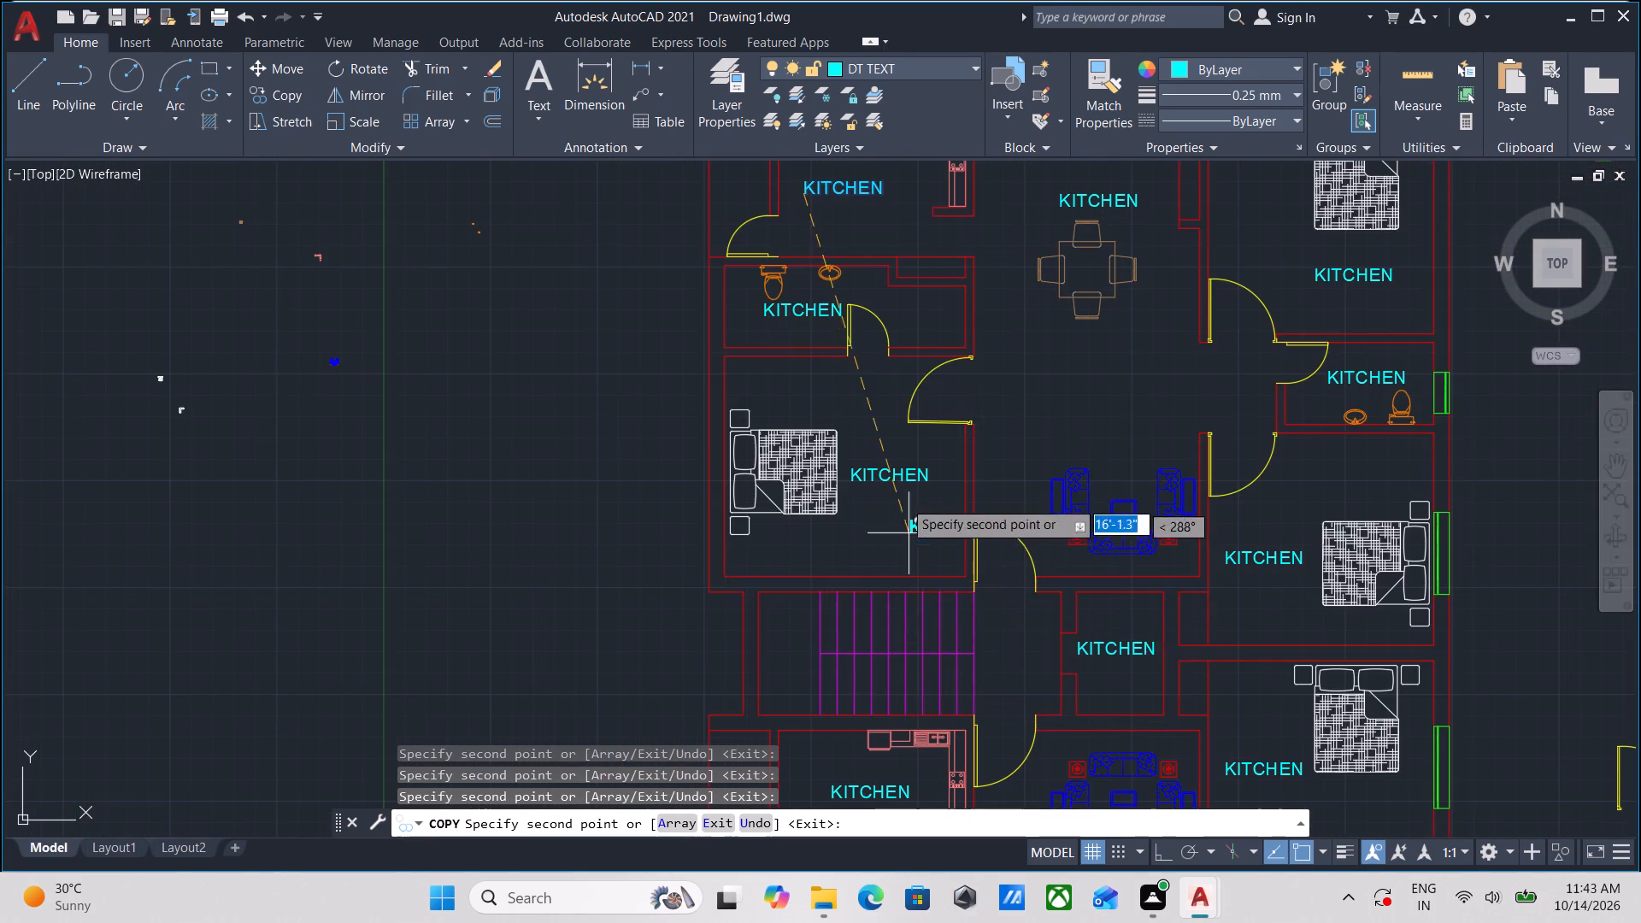
{"action": "scroll", "coordinate": [884, 356], "scroll_direction": "up", "scroll_amount": 2}
{"action": "middle_click_drag", "start_coordinate": [885, 345], "coordinate": [869, 614]}
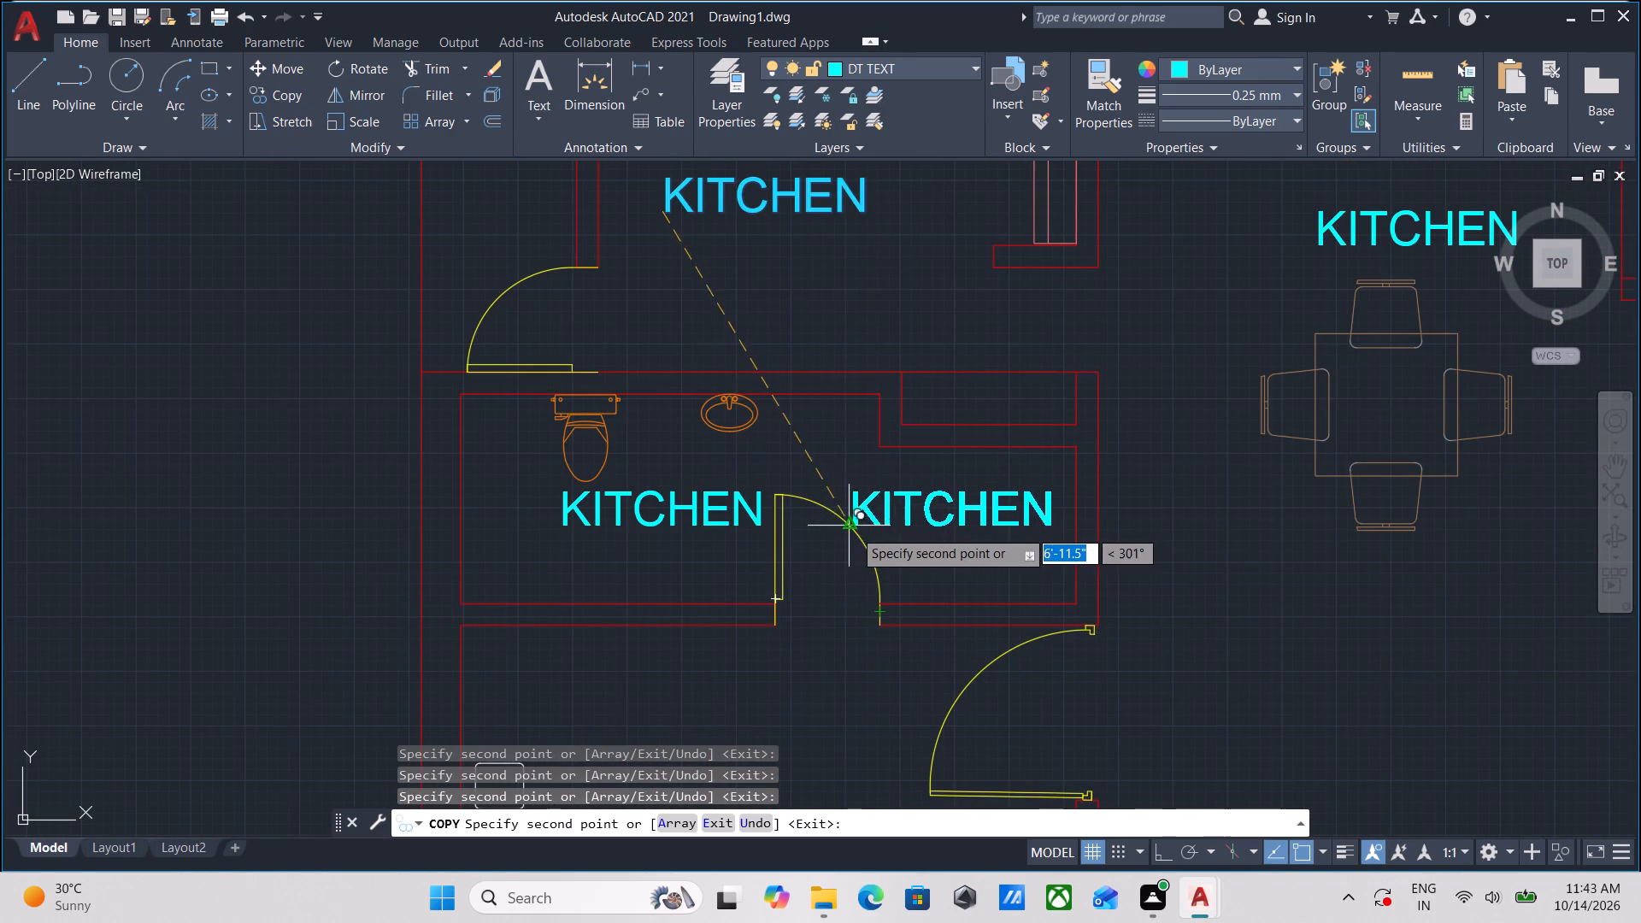
{"action": "left_click", "coordinate": [877, 529]}
{"action": "left_click", "coordinate": [918, 410]}
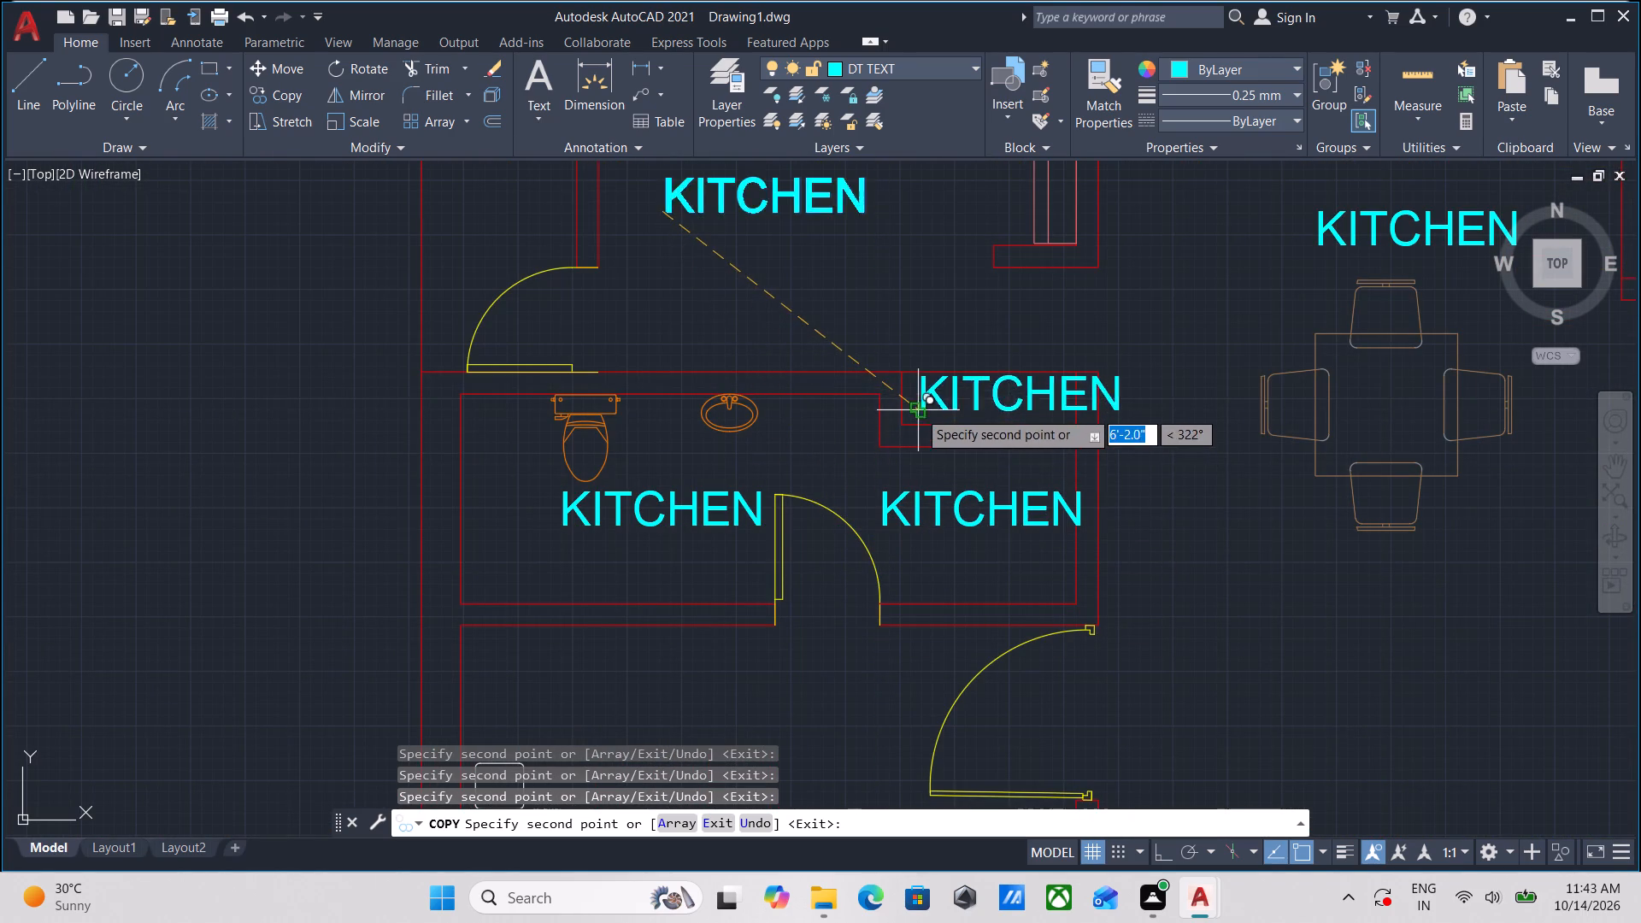
Change the KITCHEN placeholder in the lower apartment's southwest bedroom to BED ROOM.
{"action": "scroll", "coordinate": [1069, 566], "scroll_direction": "down", "scroll_amount": 1}
{"action": "middle_click_drag", "start_coordinate": [1069, 566], "coordinate": [938, 470]}
{"action": "scroll", "coordinate": [920, 467], "scroll_direction": "down", "scroll_amount": 1}
{"action": "middle_click_drag", "start_coordinate": [920, 467], "coordinate": [935, 338]}
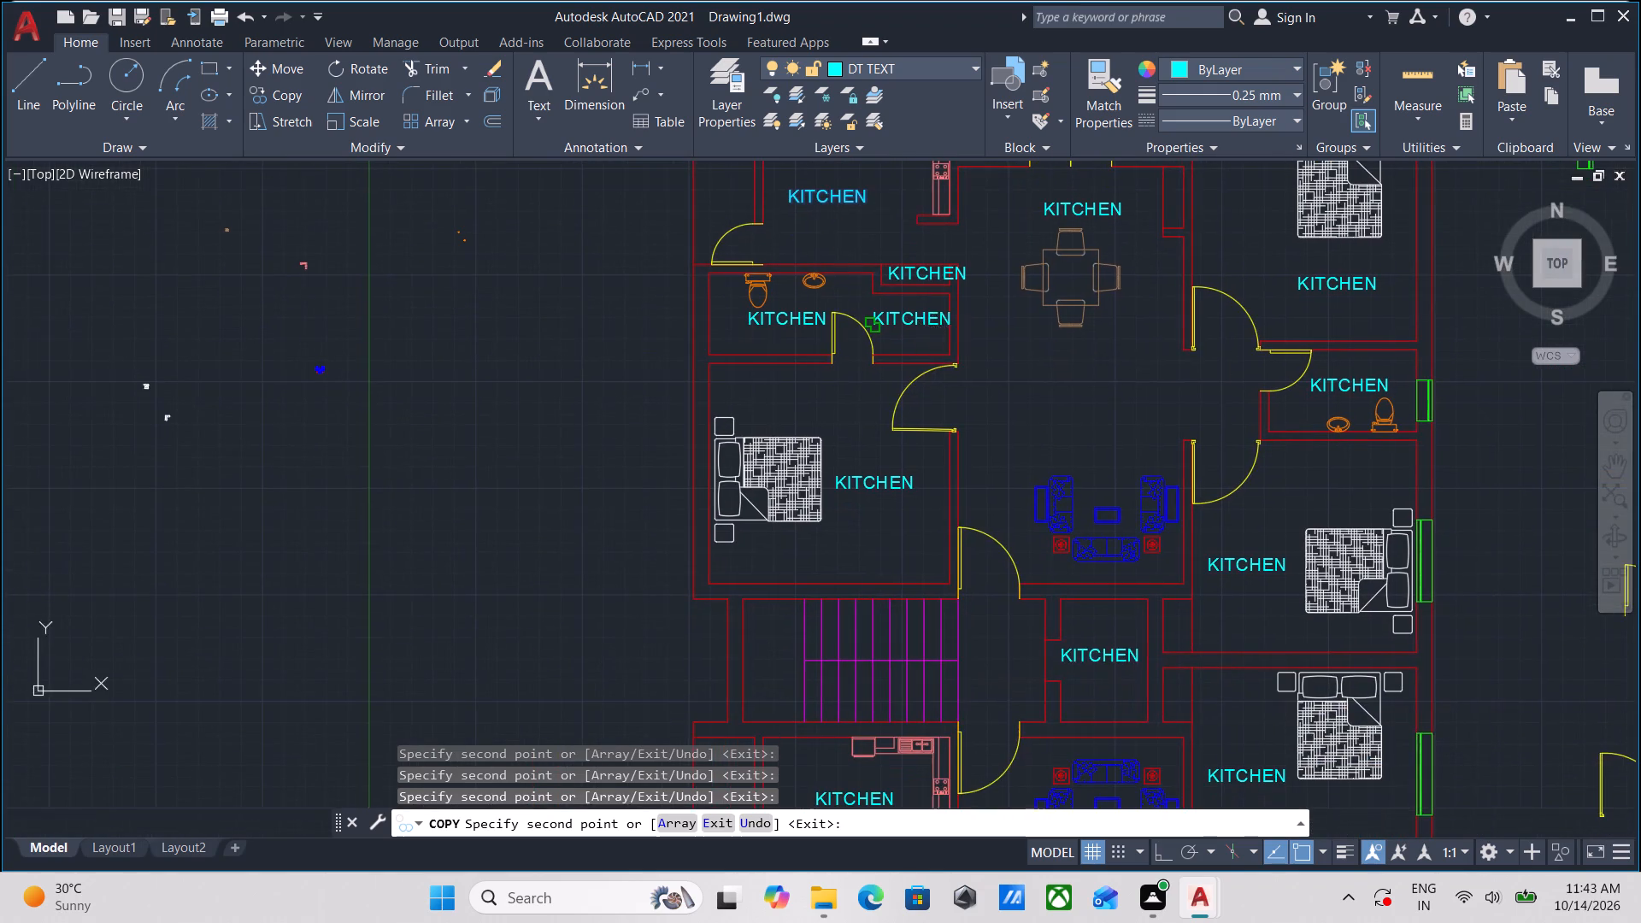
{"action": "scroll", "coordinate": [915, 648], "scroll_direction": "down", "scroll_amount": 2}
{"action": "middle_click_drag", "start_coordinate": [915, 635], "coordinate": [1010, 404]}
{"action": "scroll", "coordinate": [1083, 656], "scroll_direction": "up", "scroll_amount": 2}
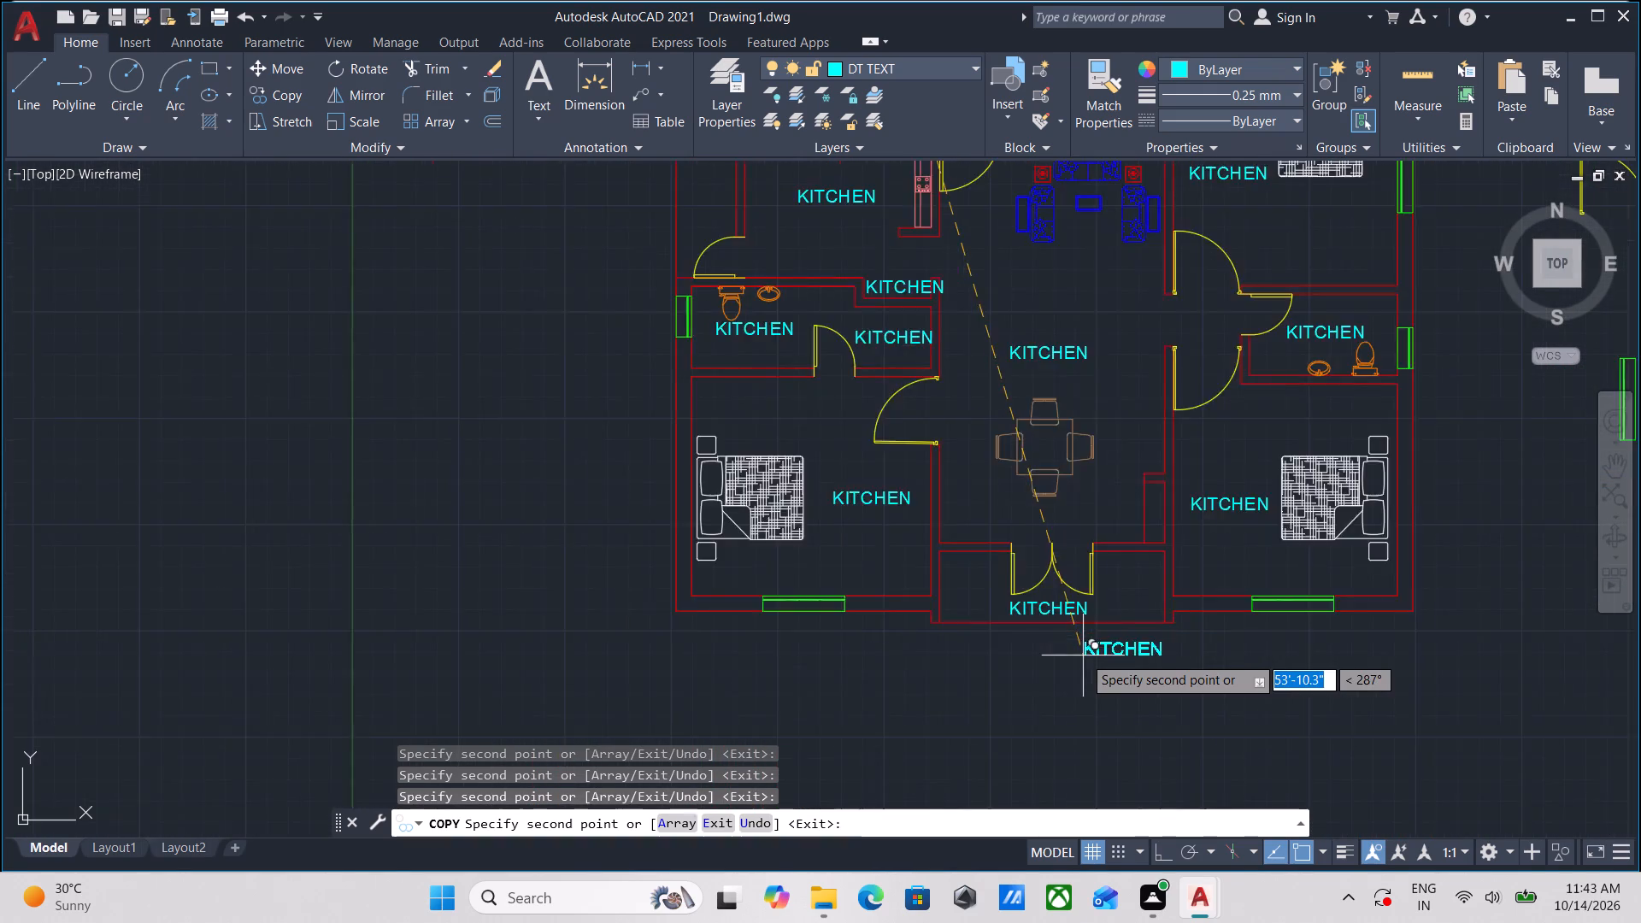
{"action": "scroll", "coordinate": [1083, 656], "scroll_direction": "up", "scroll_amount": 1}
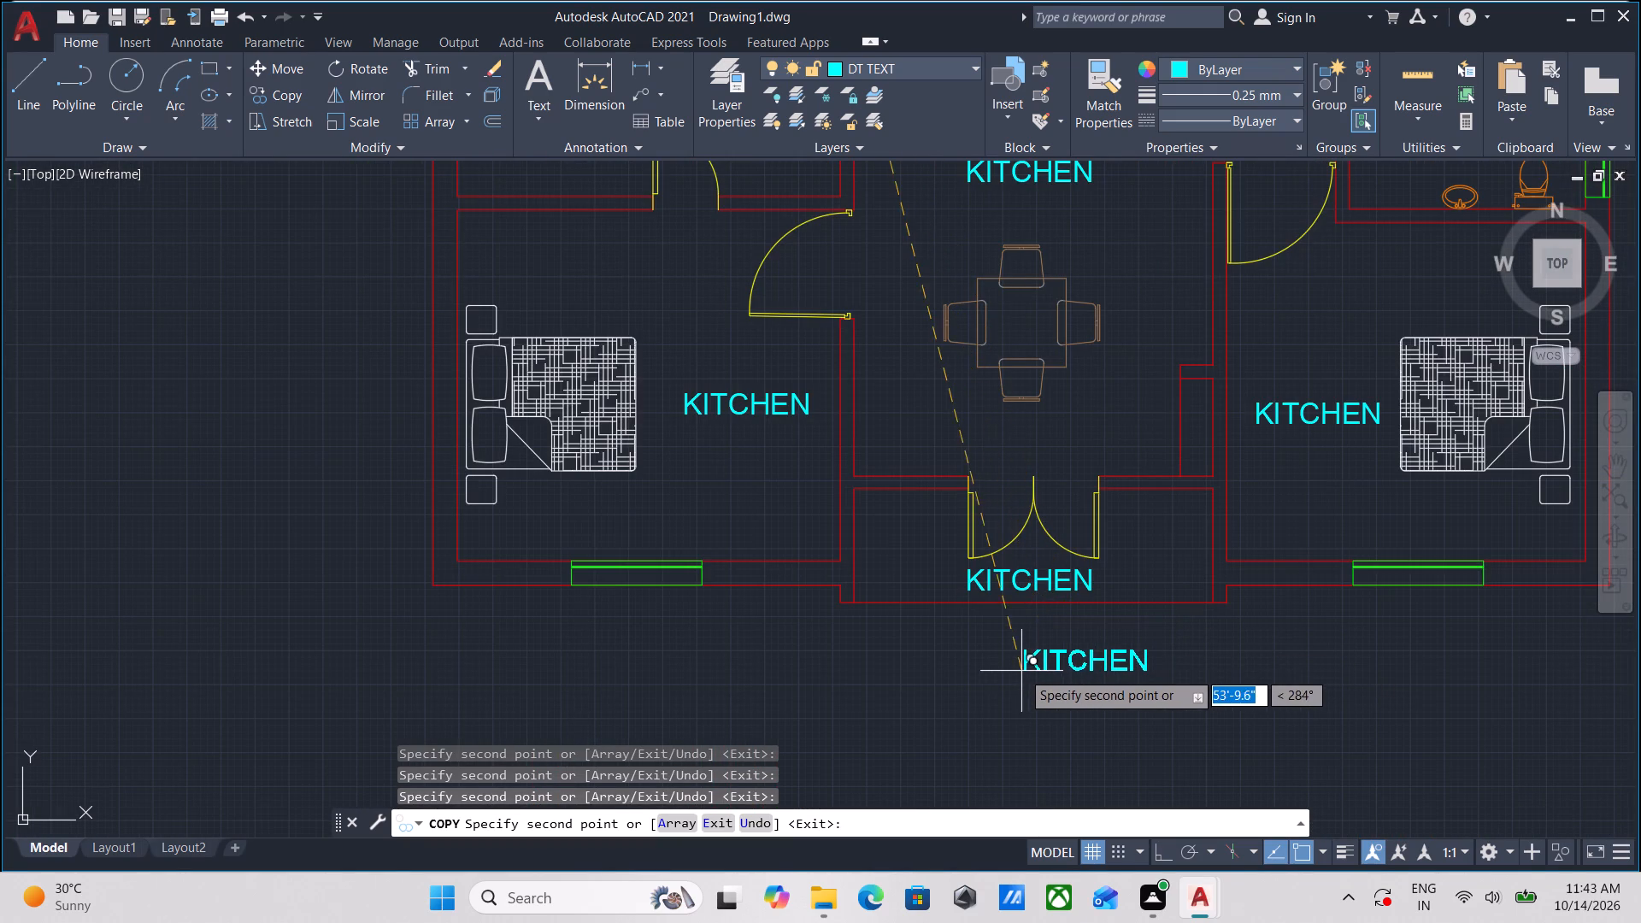
{"action": "key", "text": "Escape"}
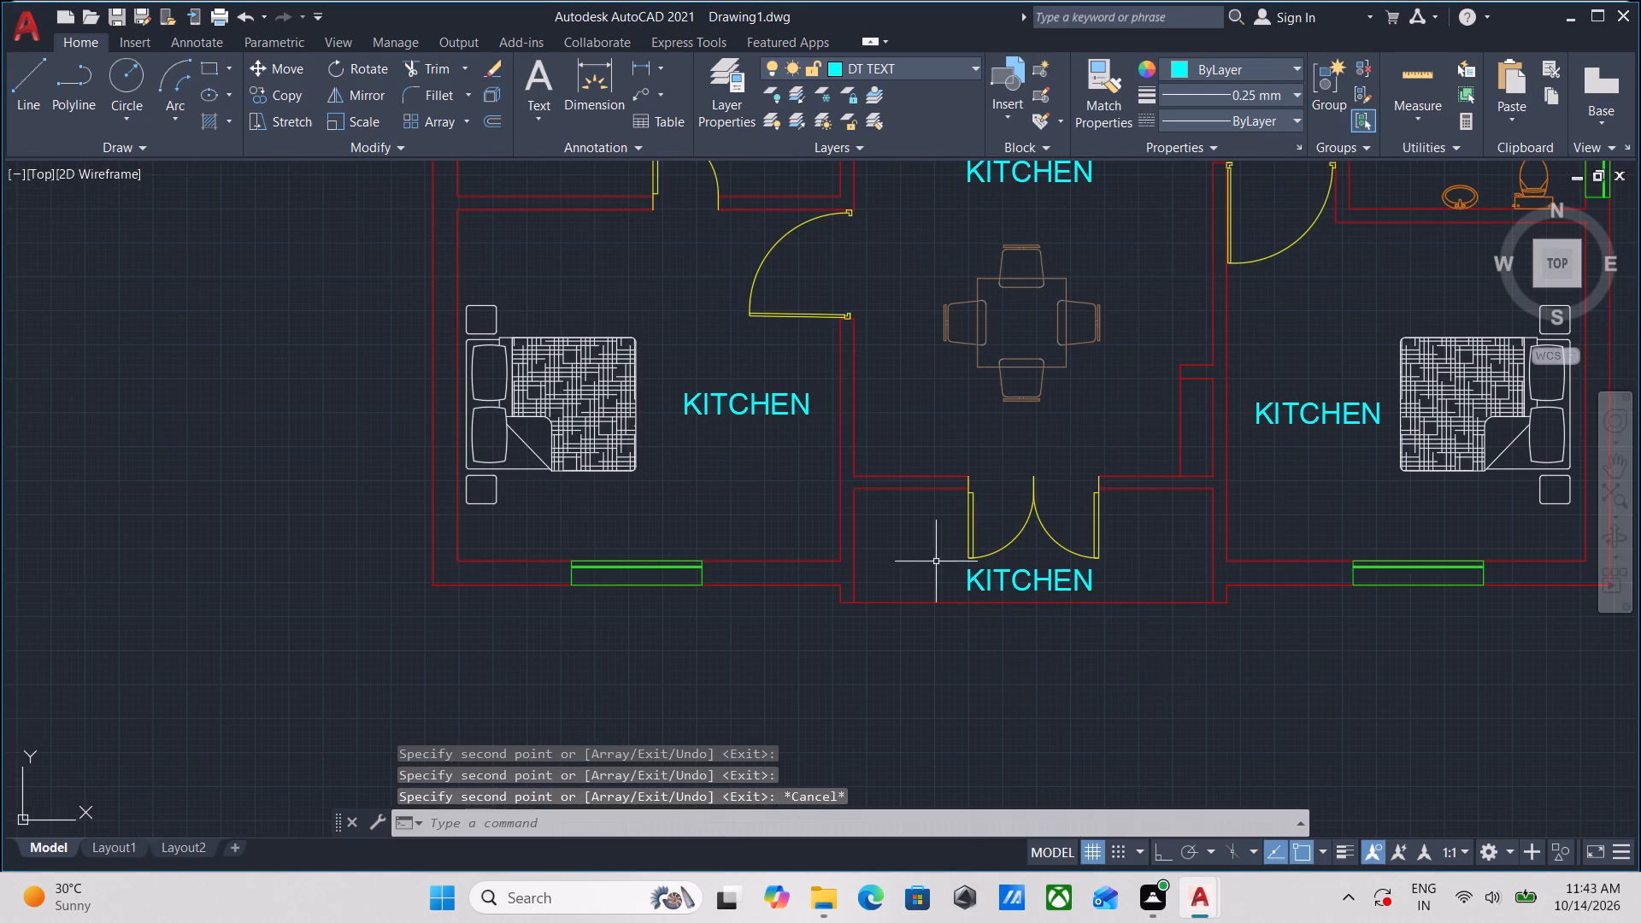
{"action": "double_click", "coordinate": [731, 407]}
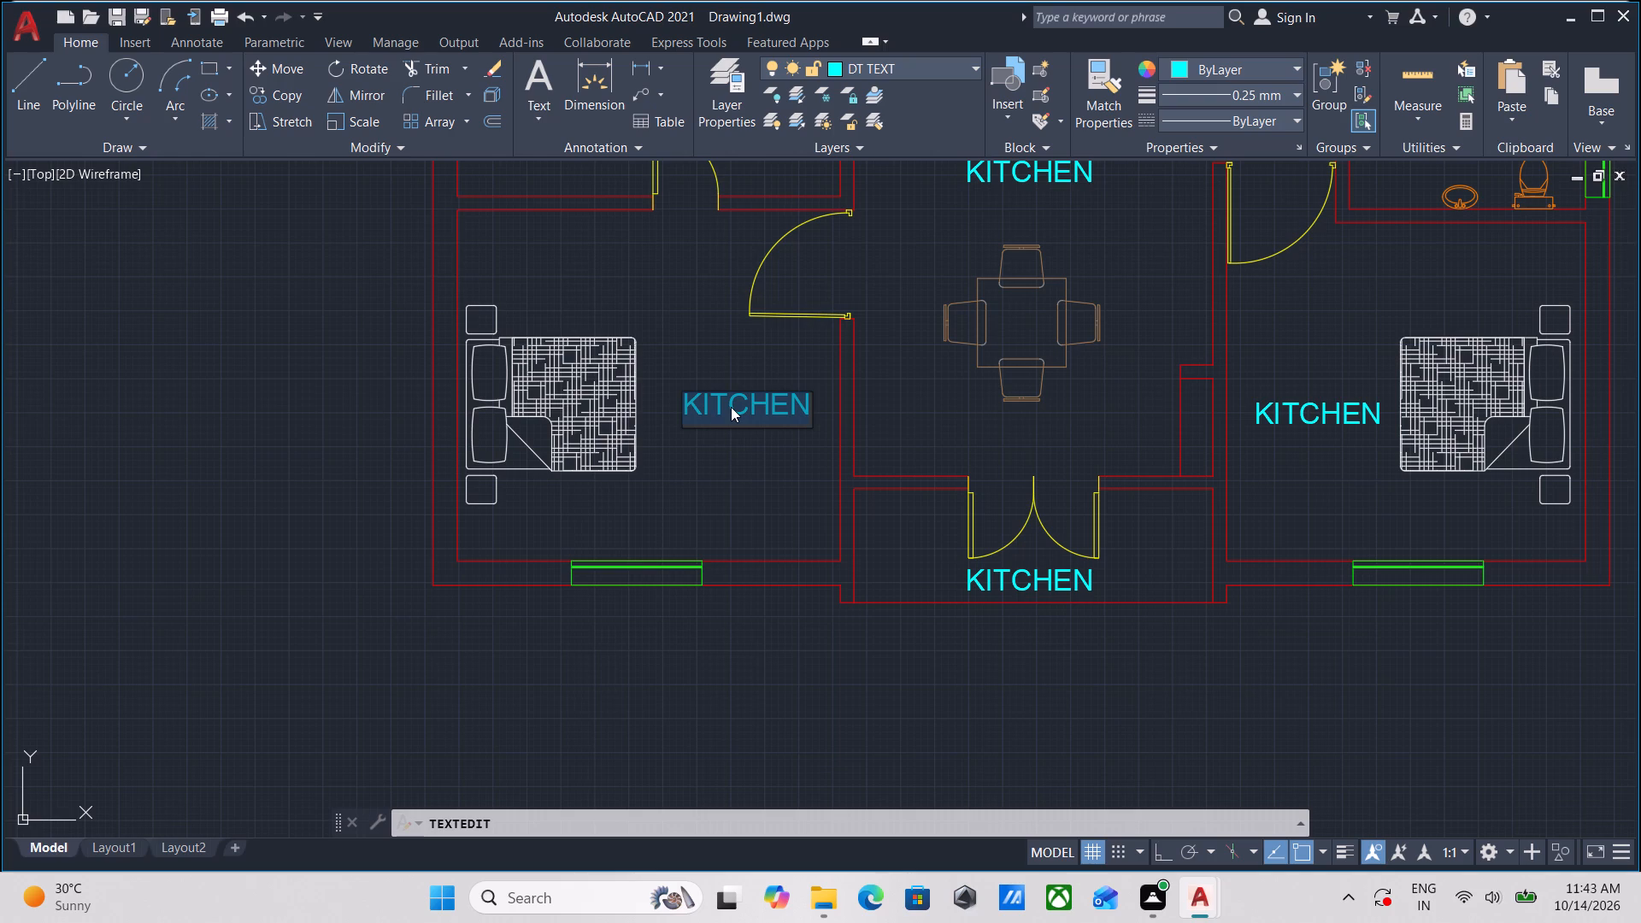
{"action": "key", "text": "b"}
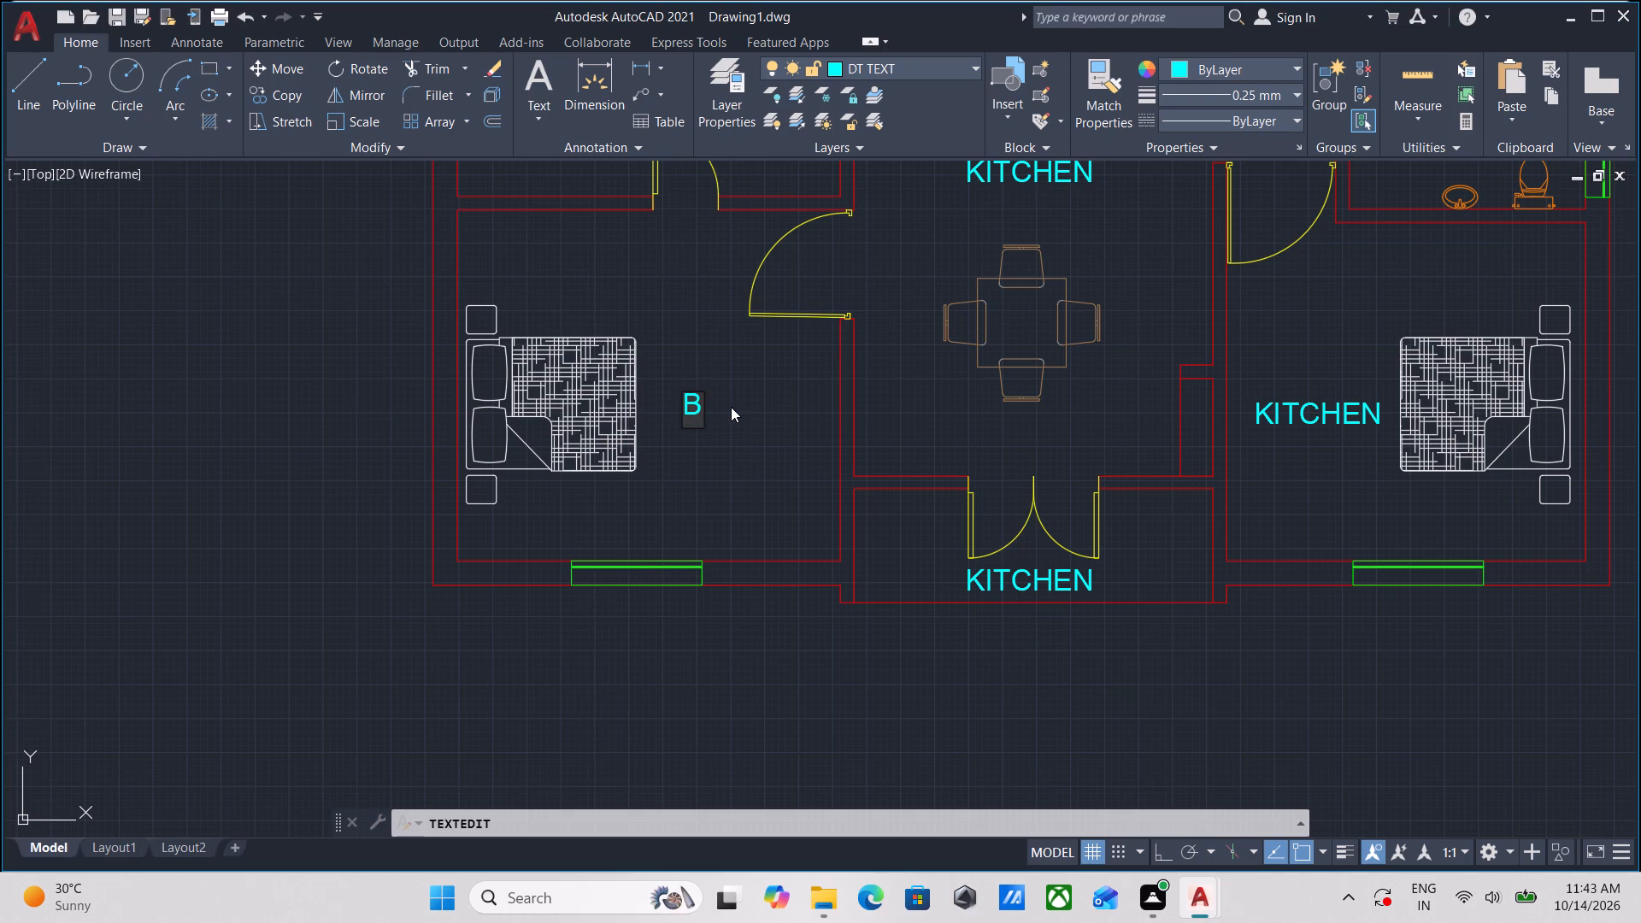
{"action": "type", "text": "ES"}
{"action": "key", "text": "BackSpace"}
{"action": "key", "text": "d"}
{"action": "key", "text": "space"}
{"action": "type", "text": "R"}
{"action": "type", "text": "OOM"}
{"action": "key", "text": "Return"}
{"action": "key", "text": "Return"}
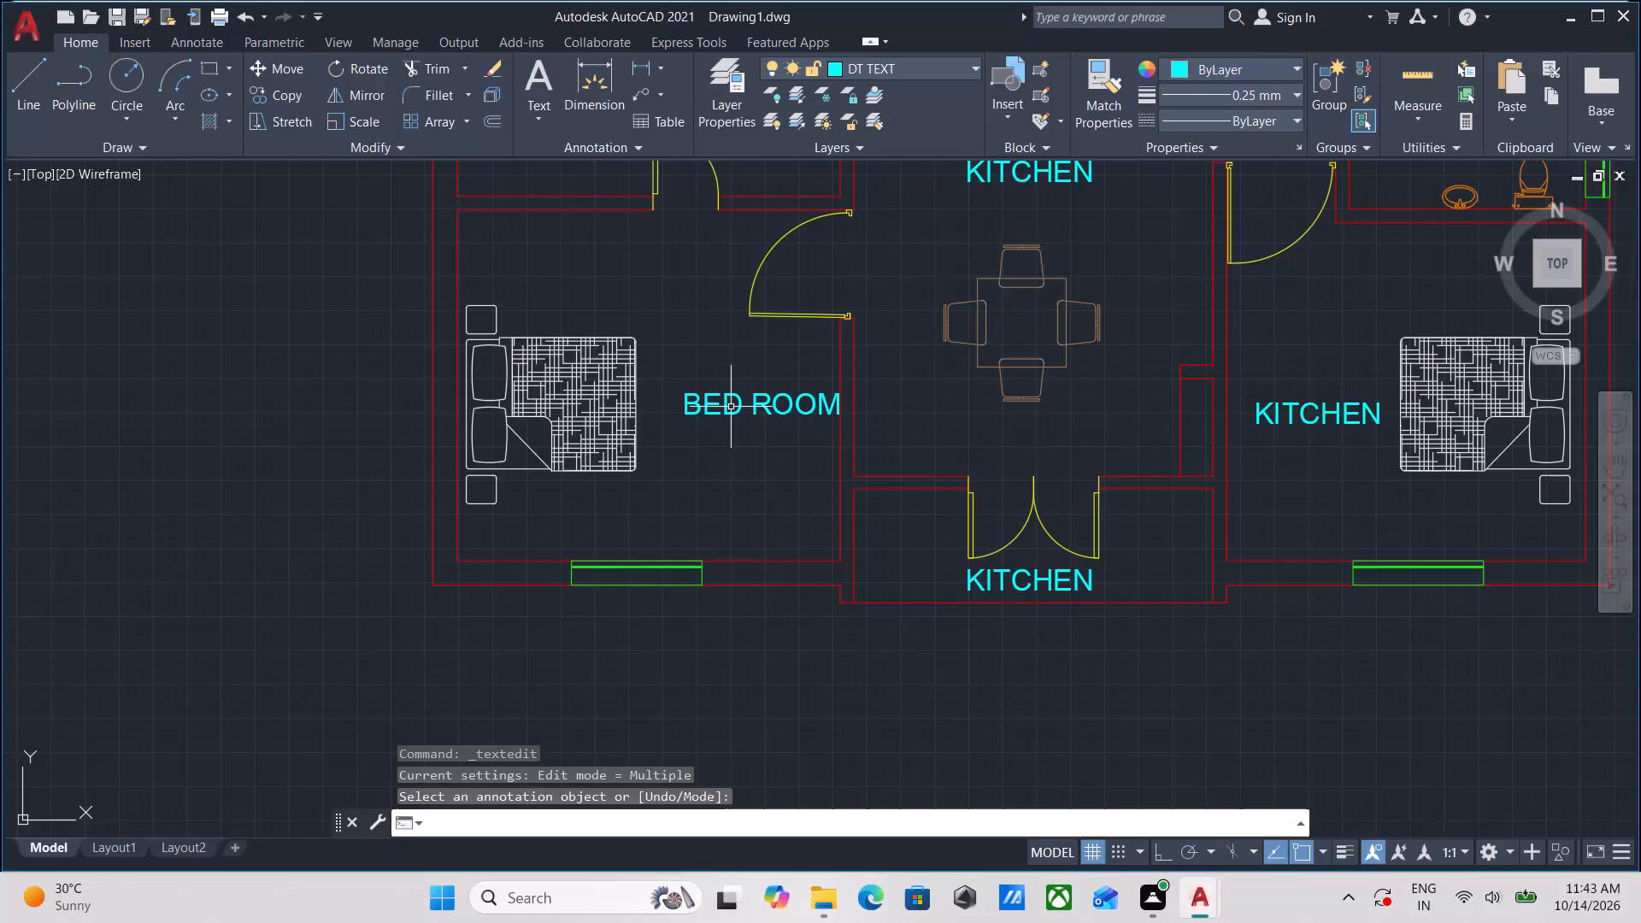
Copy the BED ROOM label and place the duplicate directly beneath the original, aligned with its start.
{"action": "scroll", "coordinate": [731, 407], "scroll_direction": "up", "scroll_amount": 1}
{"action": "middle_click_drag", "start_coordinate": [738, 440], "coordinate": [744, 481]}
{"action": "left_click_drag", "start_coordinate": [834, 534], "coordinate": [823, 521]}
{"action": "left_click", "coordinate": [728, 402]}
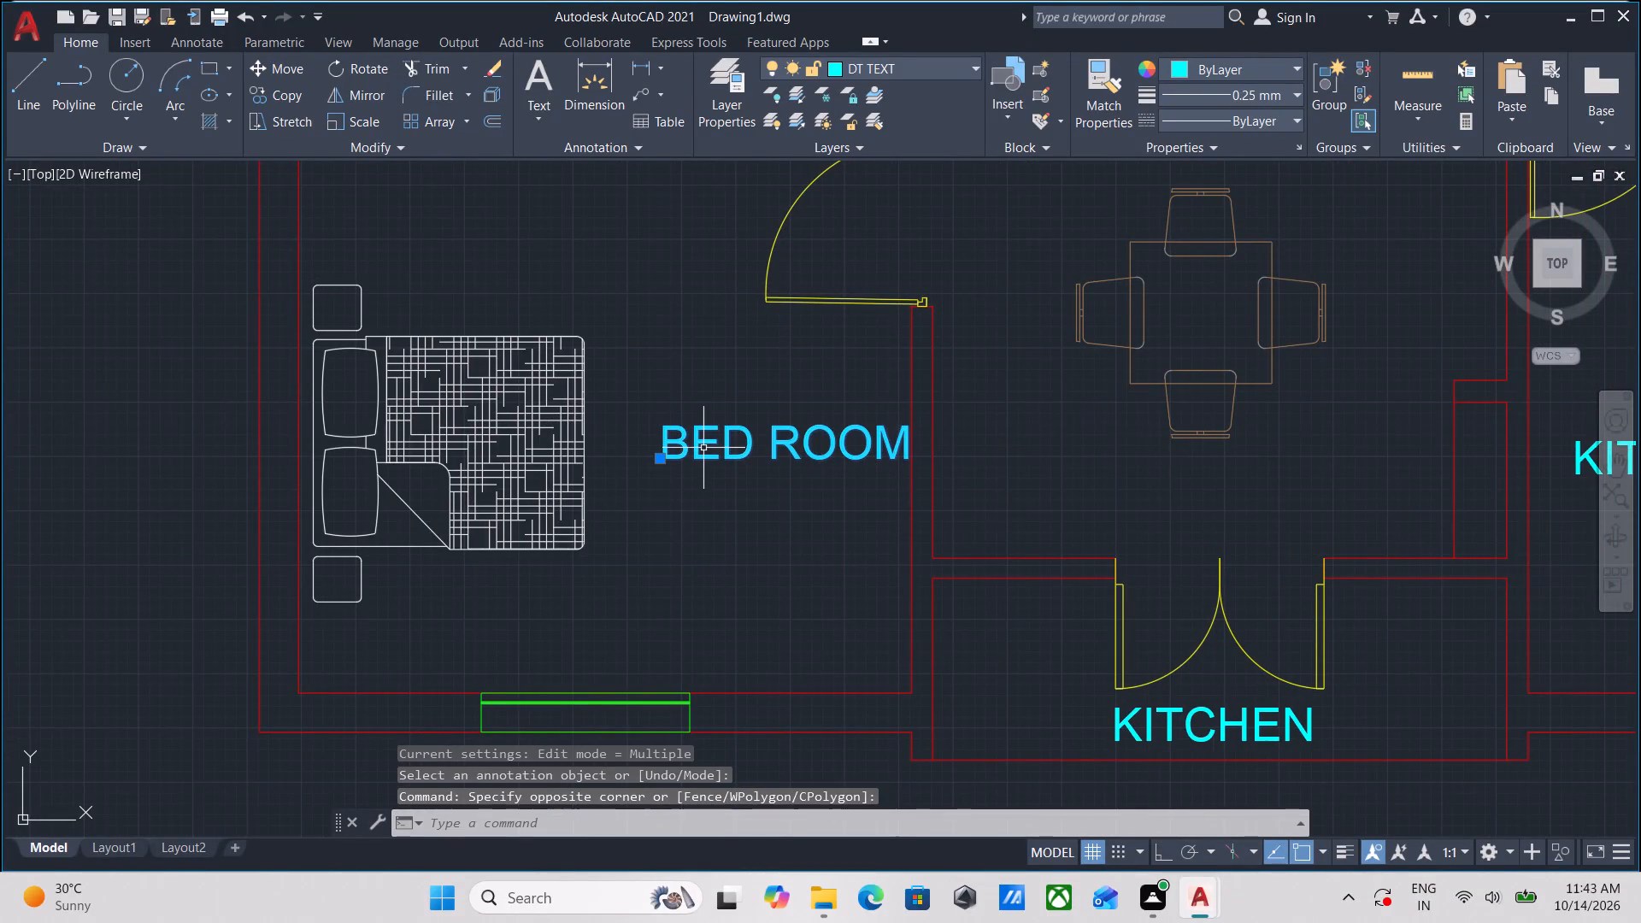
{"action": "key", "text": "c"}
{"action": "key", "text": "o"}
{"action": "key", "text": "Return"}
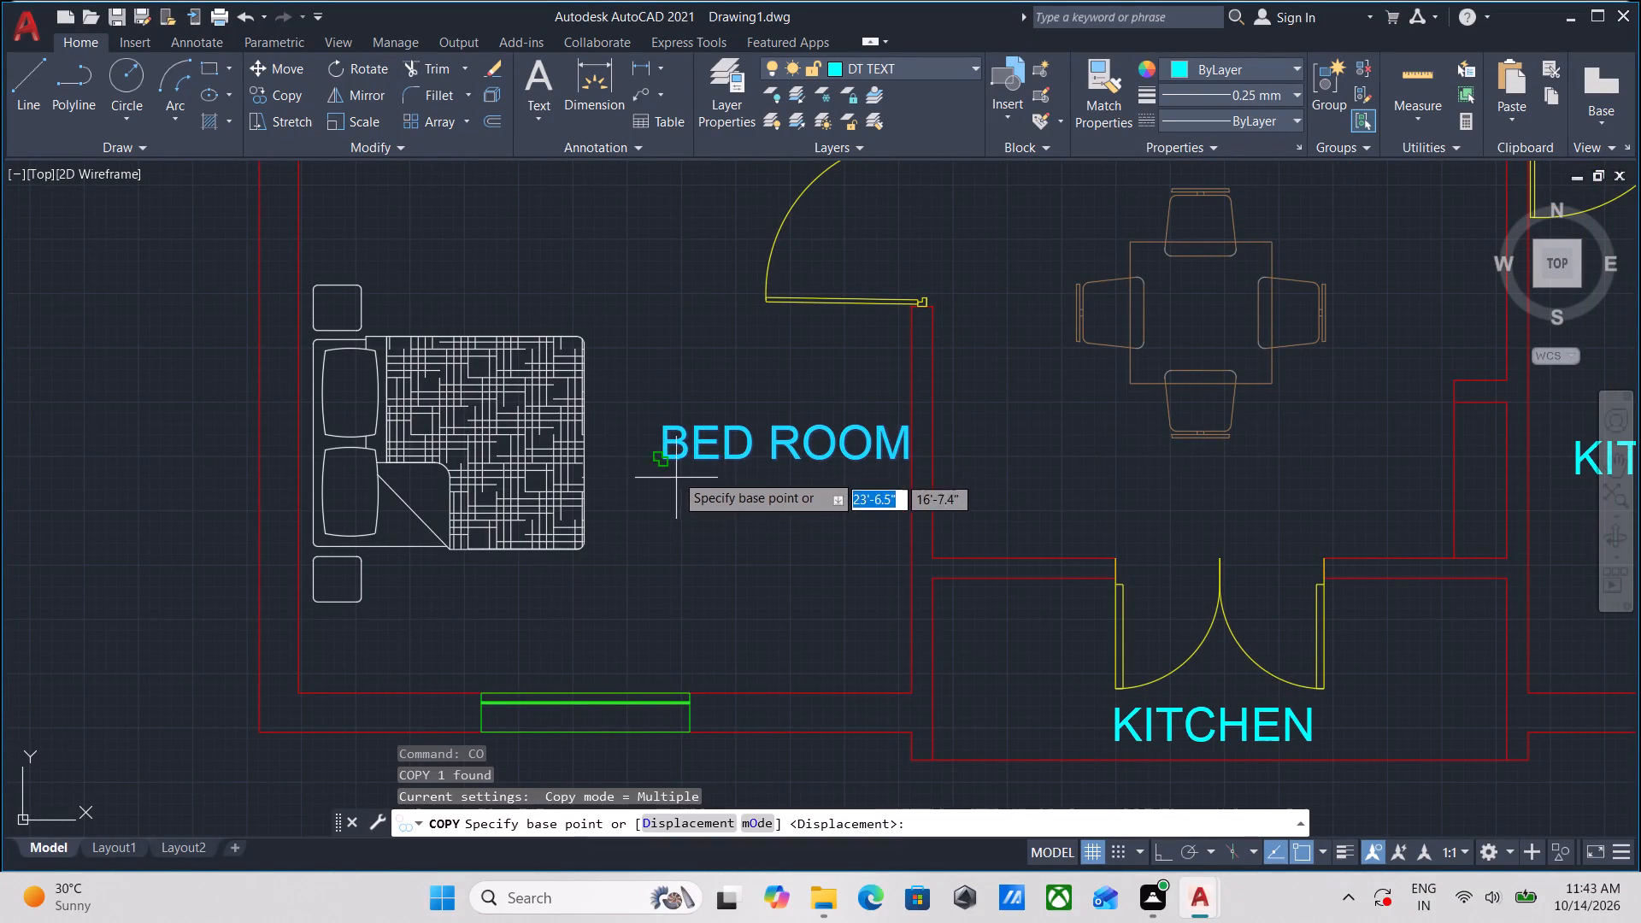
{"action": "left_click", "coordinate": [669, 460]}
{"action": "left_click", "coordinate": [637, 461]}
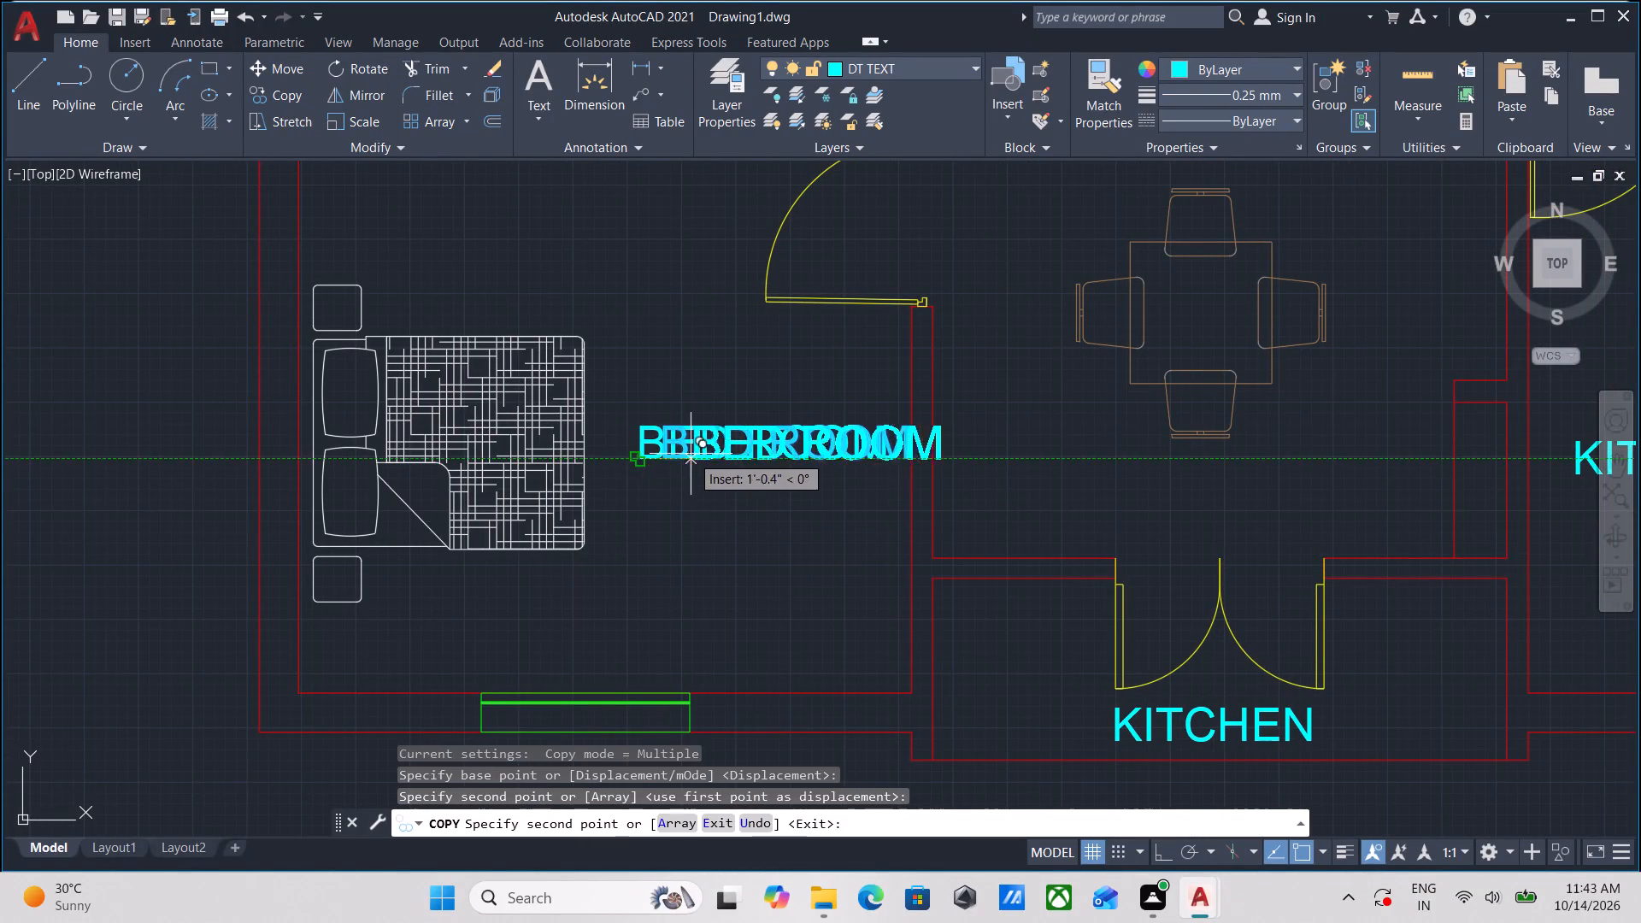
{"action": "key", "text": "Escape"}
{"action": "scroll", "coordinate": [712, 471], "scroll_direction": "up", "scroll_amount": 2}
{"action": "key", "text": "Escape"}
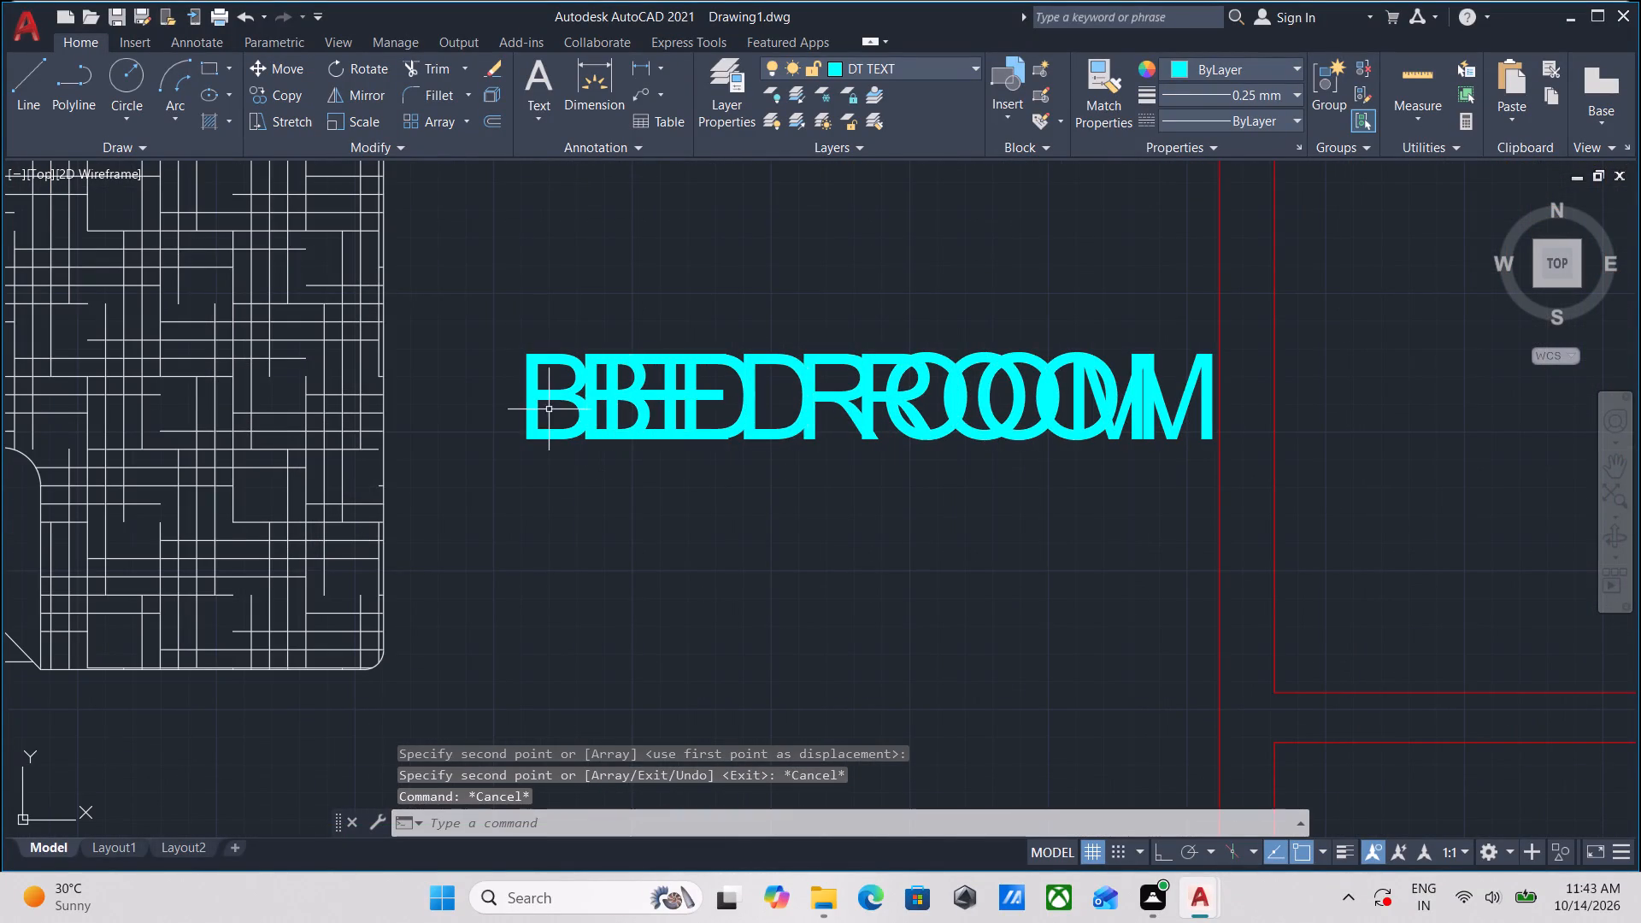
{"action": "left_click", "coordinate": [532, 420]}
{"action": "left_click", "coordinate": [518, 354]}
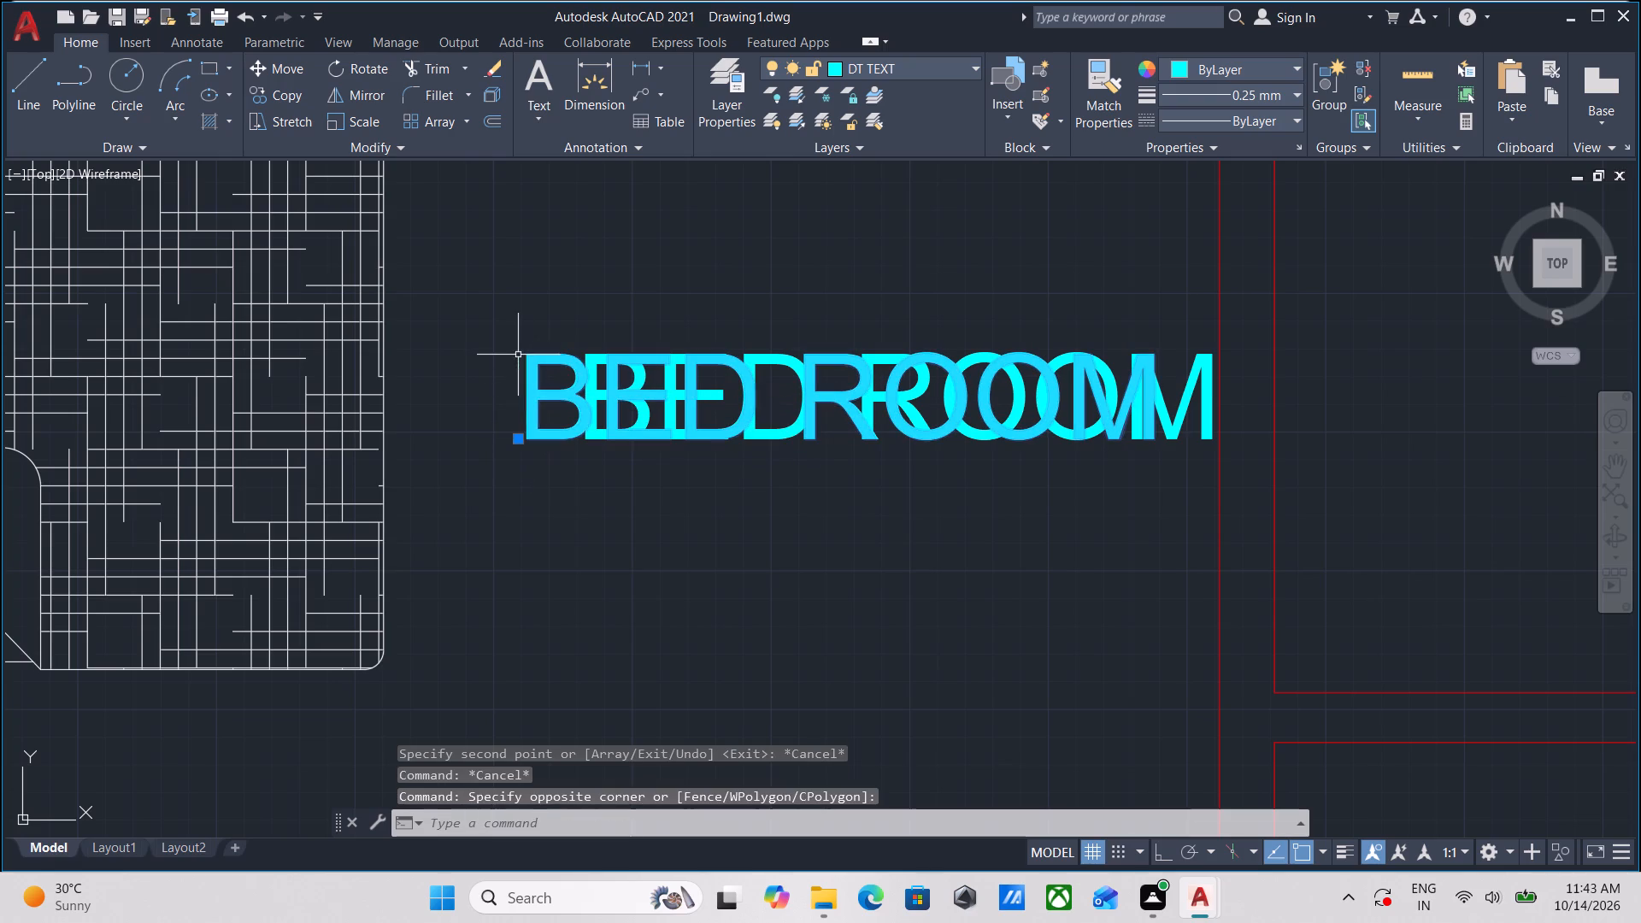
{"action": "left_click_drag", "start_coordinate": [517, 437], "coordinate": [514, 461]}
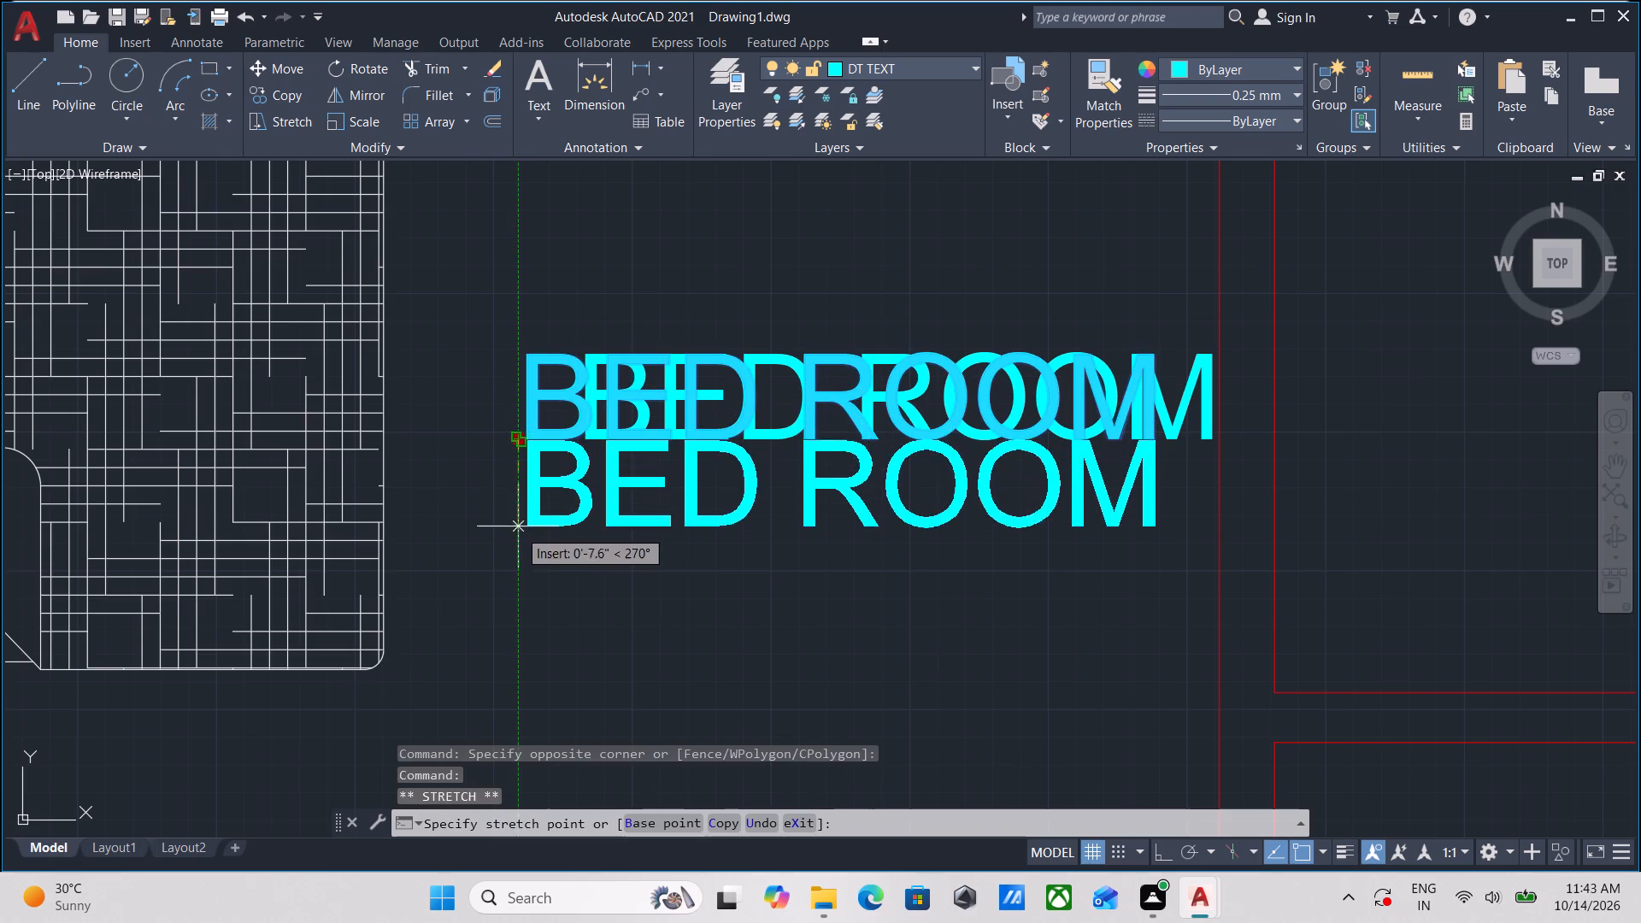
{"action": "left_click", "coordinate": [575, 555]}
{"action": "key", "text": "Escape"}
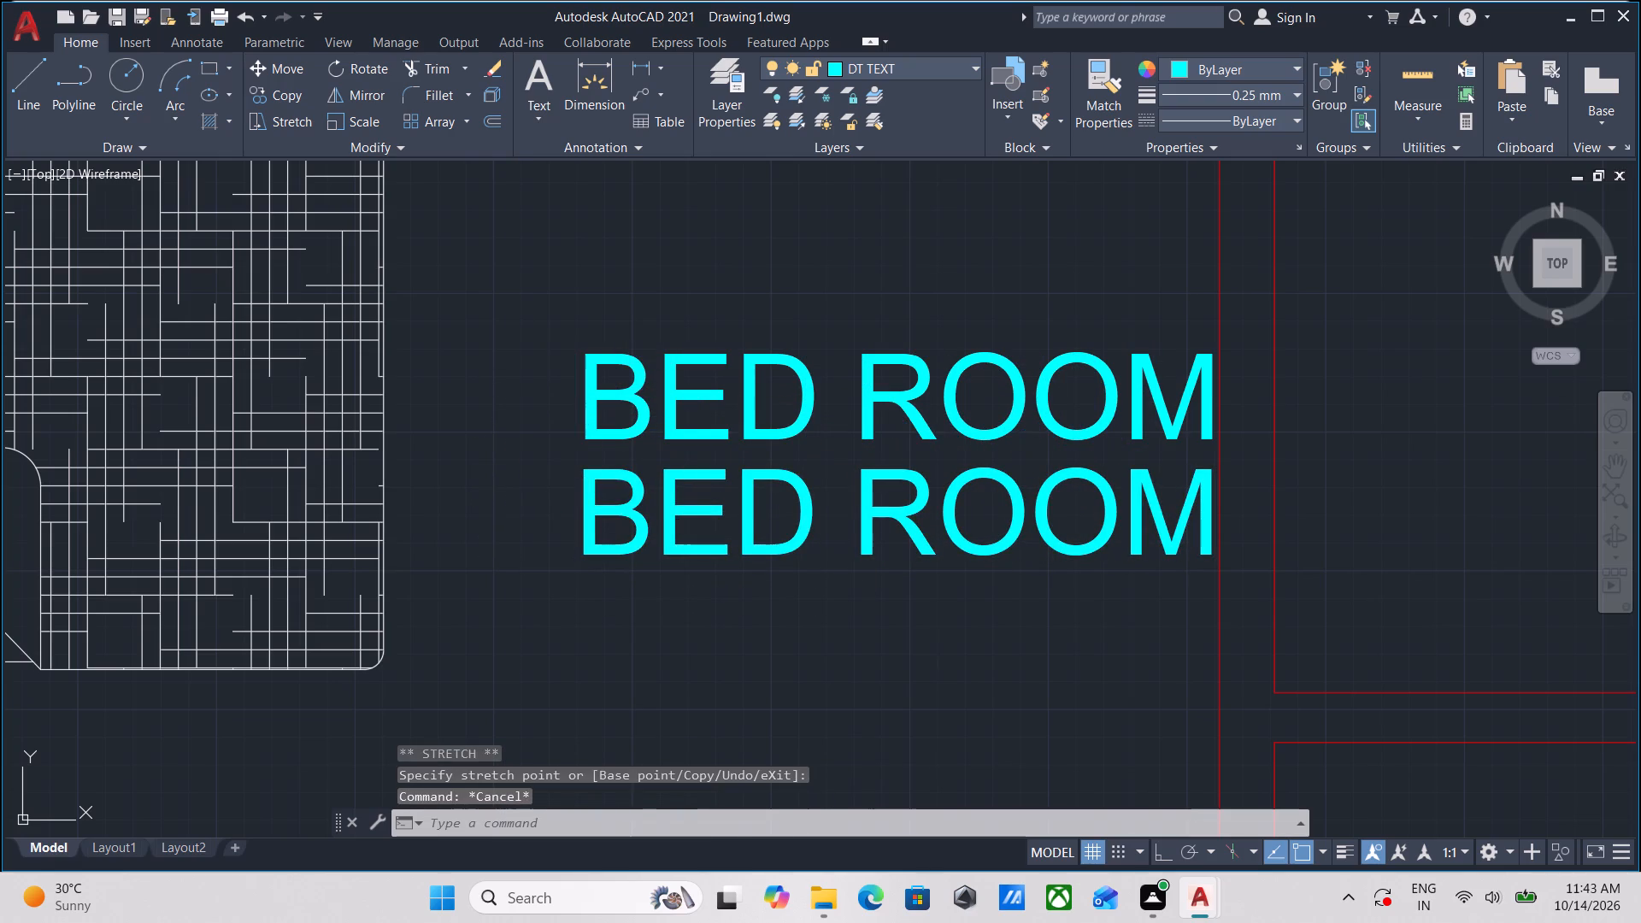
Change the lower BED ROOM duplicate to the room size text 11' 9" X 10' 9".
{"action": "double_click", "coordinate": [590, 484]}
{"action": "key", "text": "Escape"}
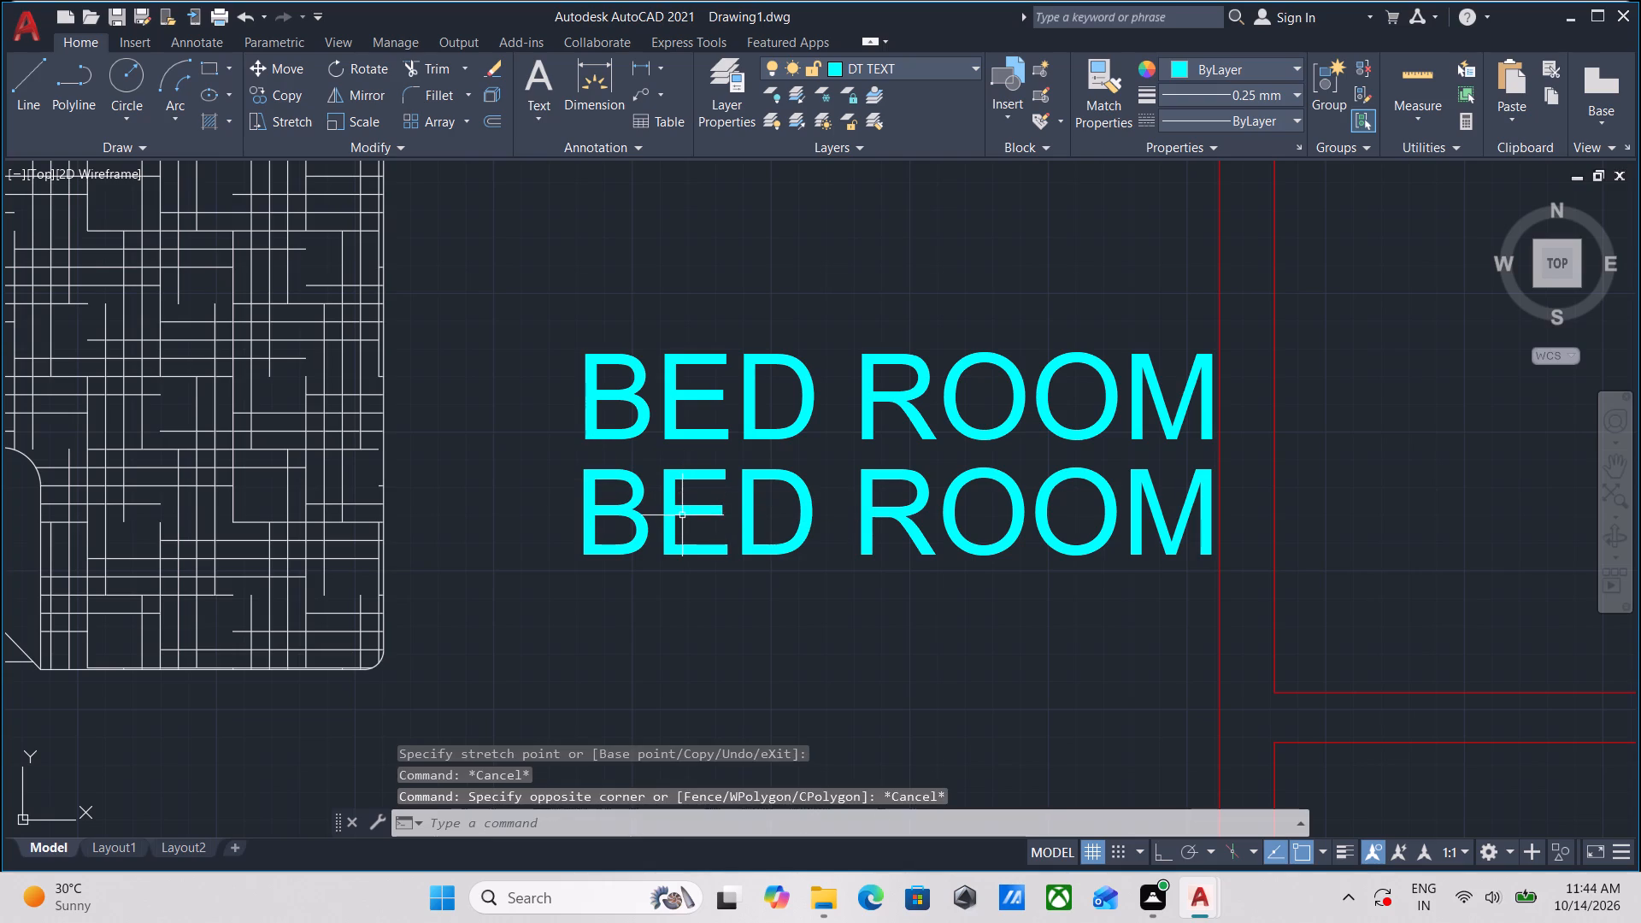
{"action": "double_click", "coordinate": [682, 515]}
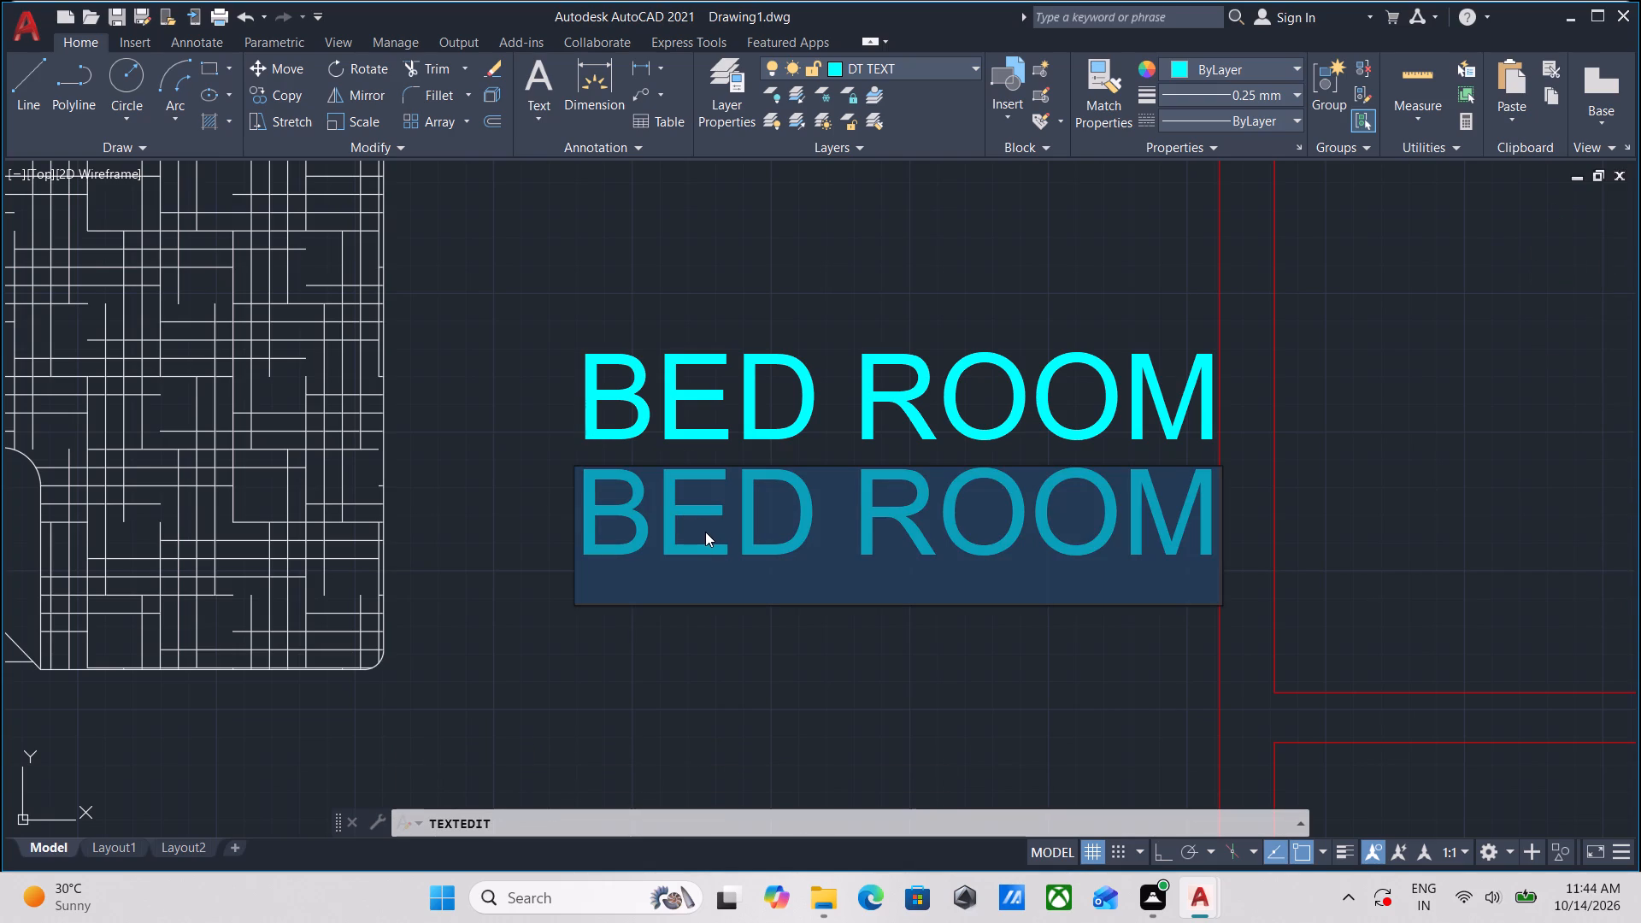
{"action": "key", "text": "BackSpace"}
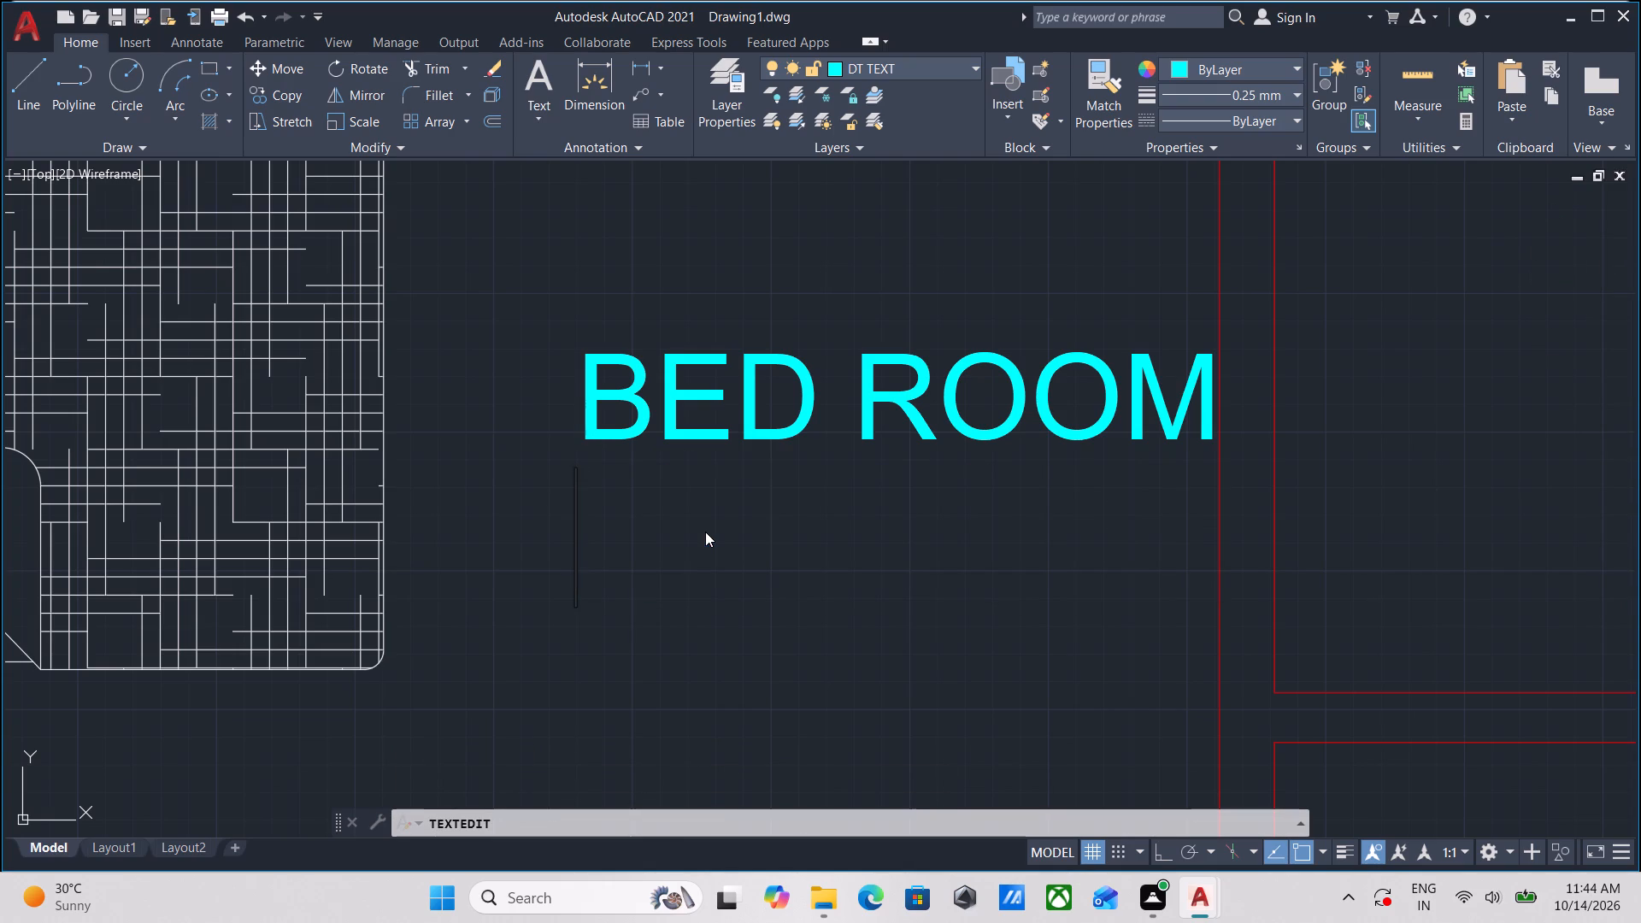
{"action": "type", "text": "11'"}
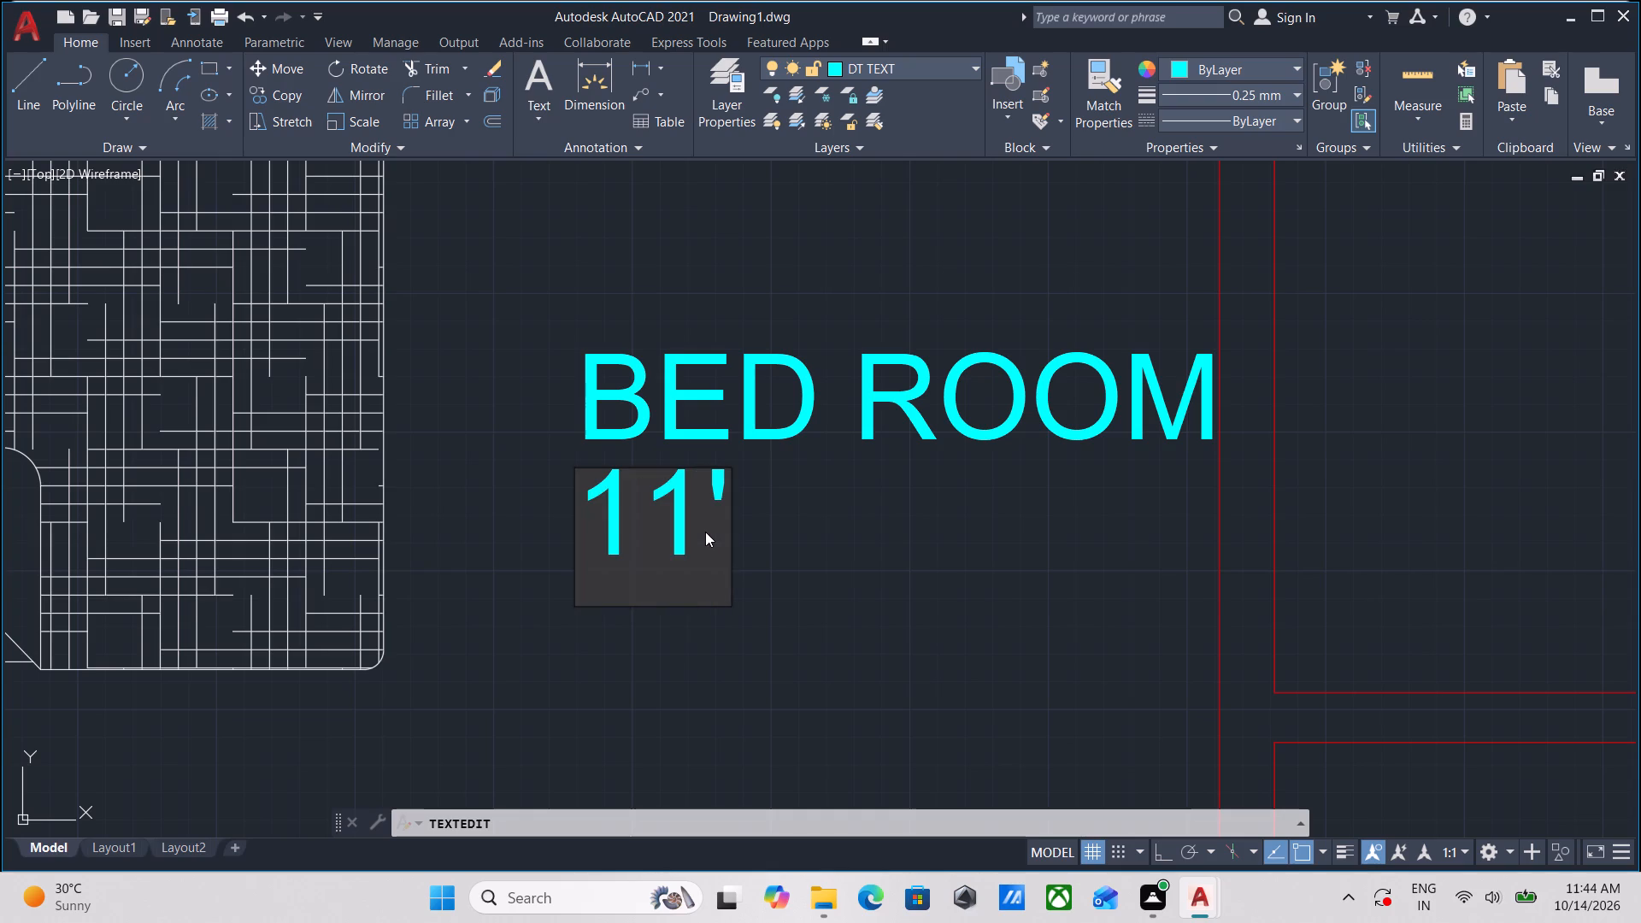
{"action": "key", "text": "space"}
{"action": "type", "text": "9"}
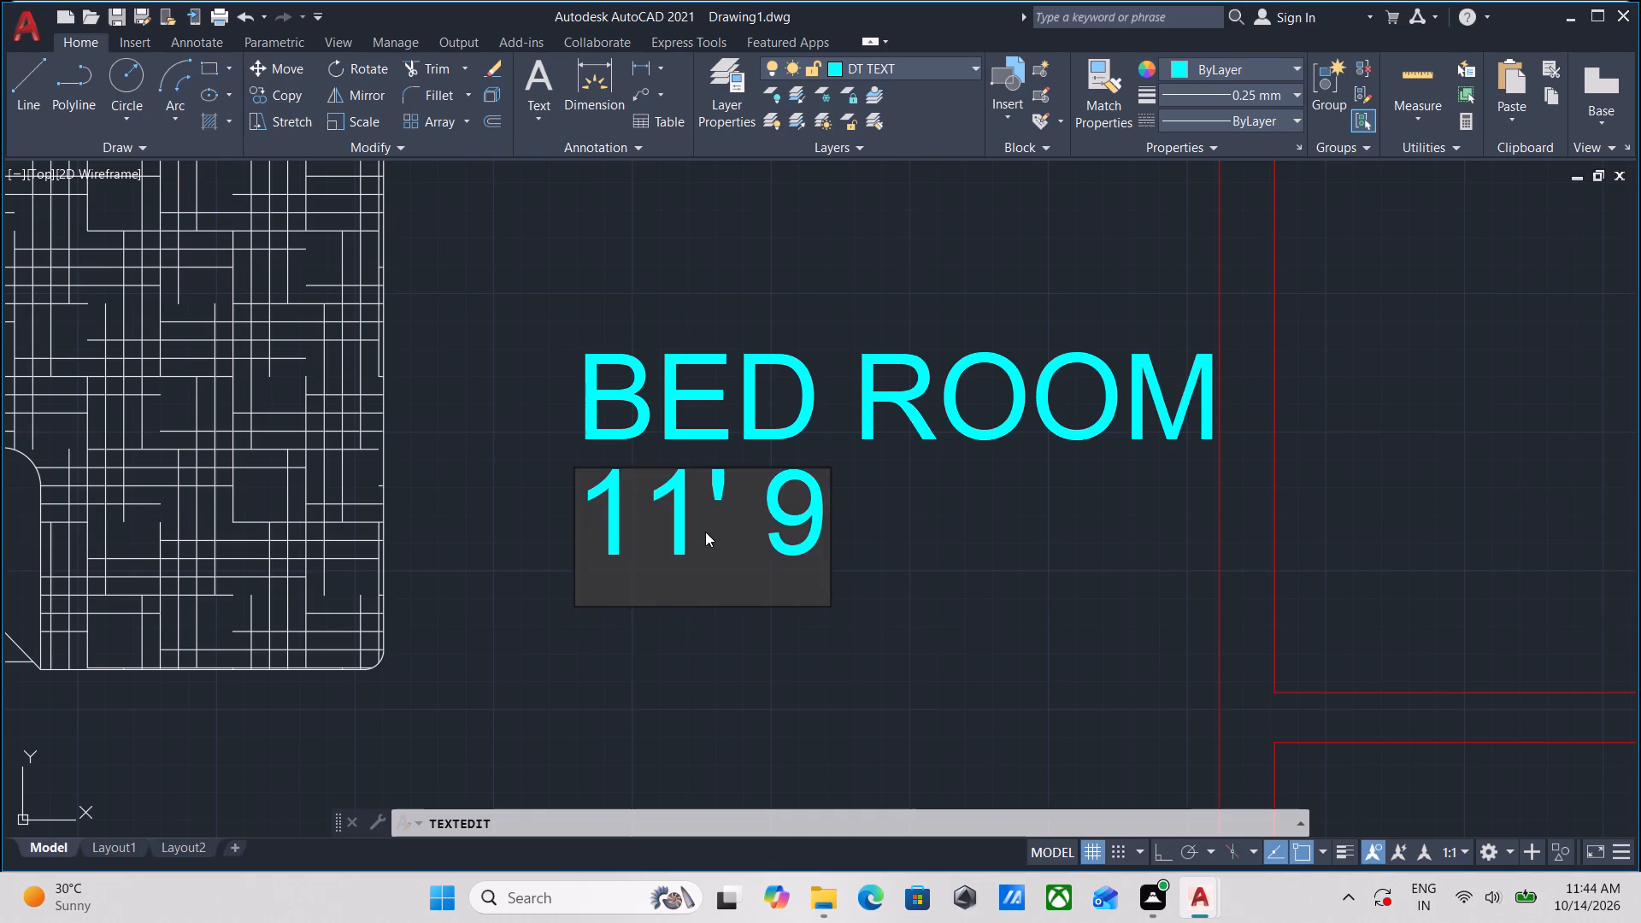
{"action": "key", "text": "shift+quotedbl"}
{"action": "key", "text": "space"}
{"action": "type", "text": "X"}
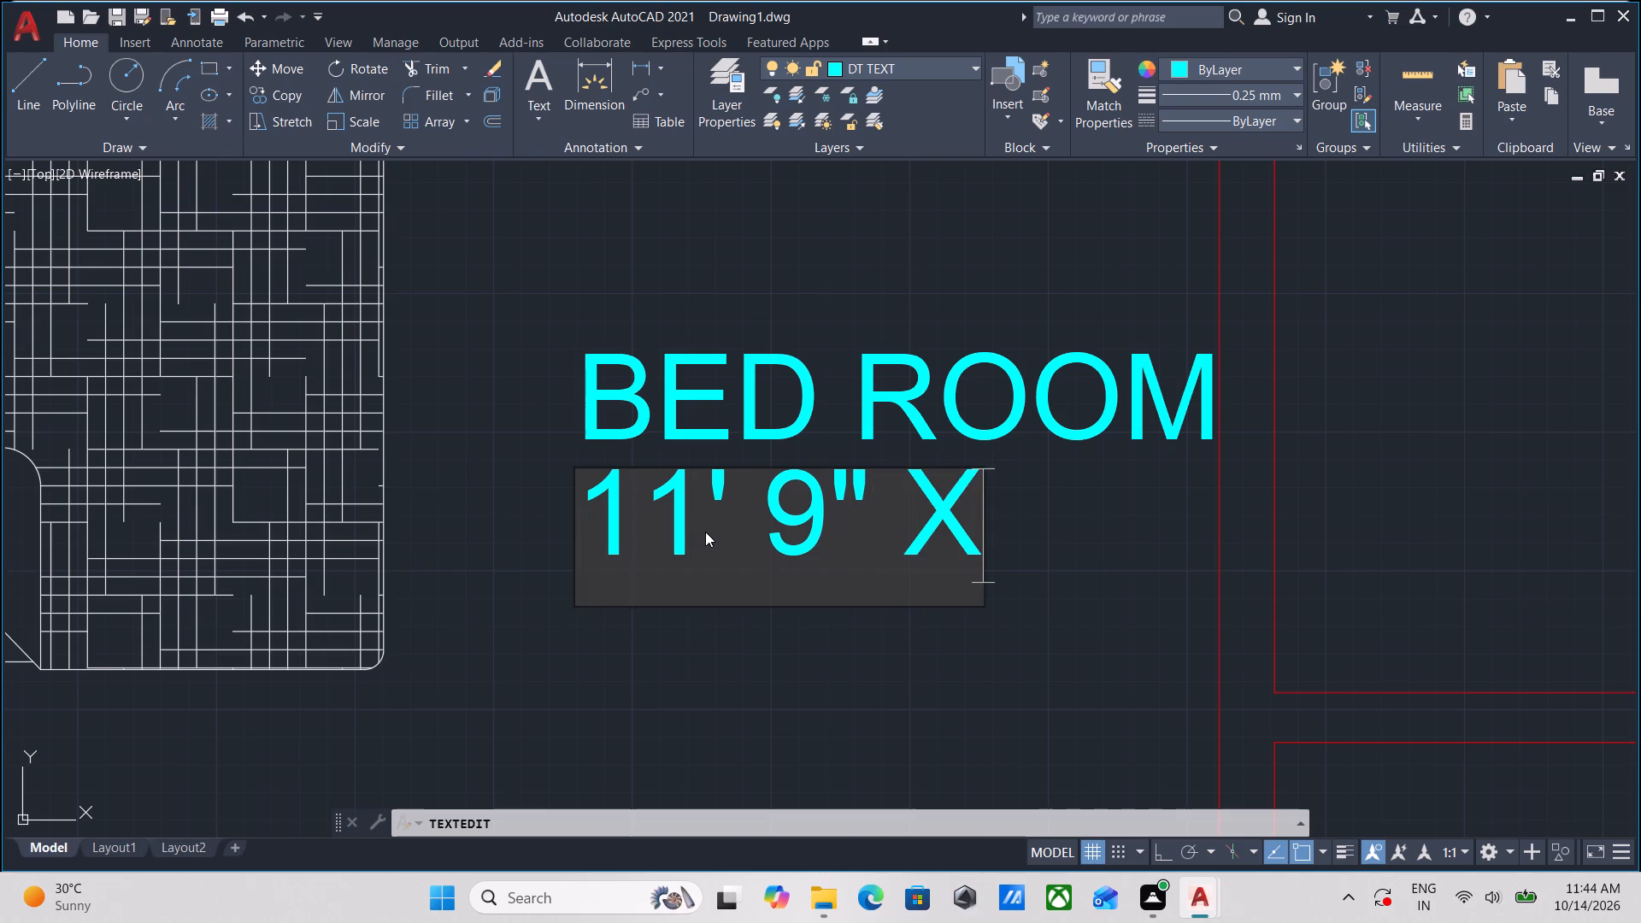
{"action": "key", "text": "space"}
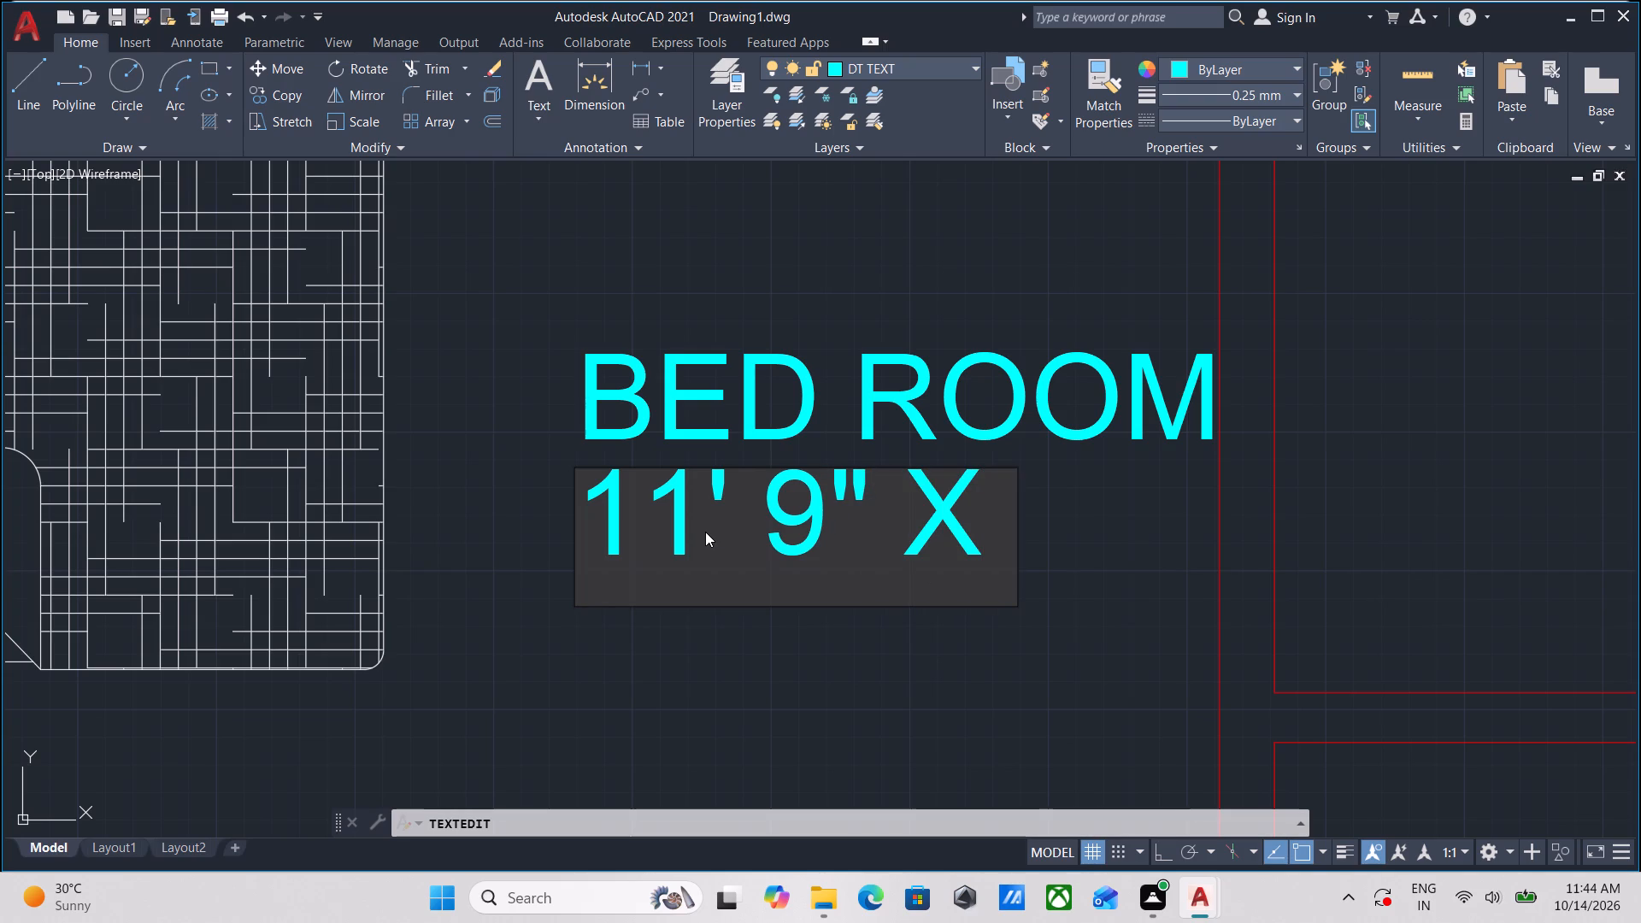
{"action": "type", "text": "10'"}
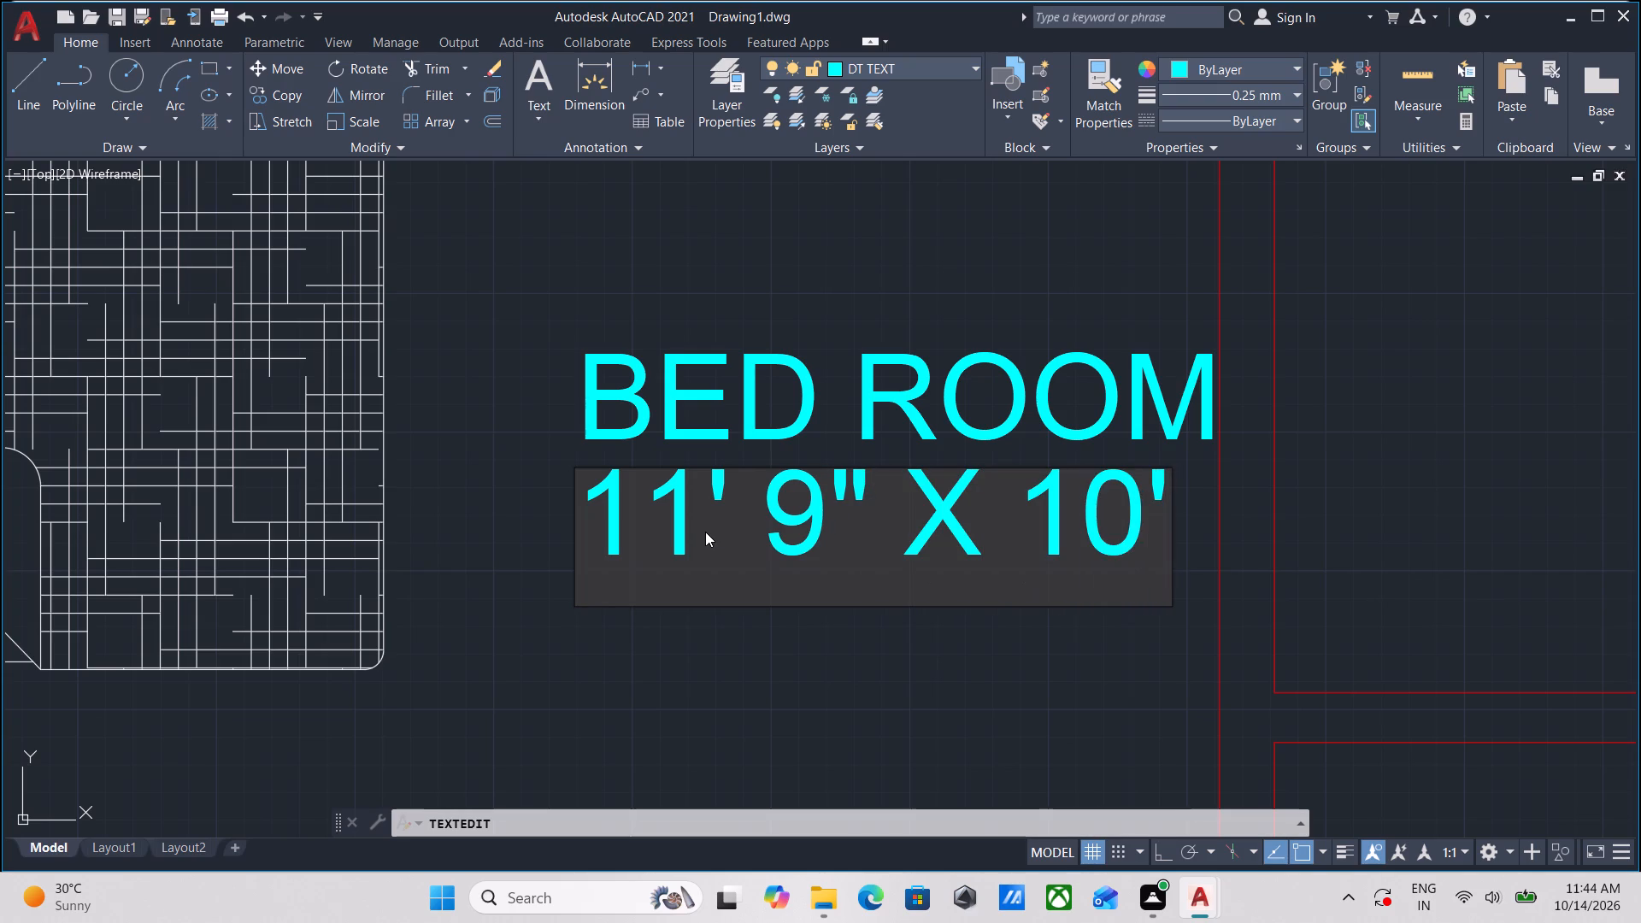
{"action": "key", "text": "space"}
{"action": "type", "text": "9"}
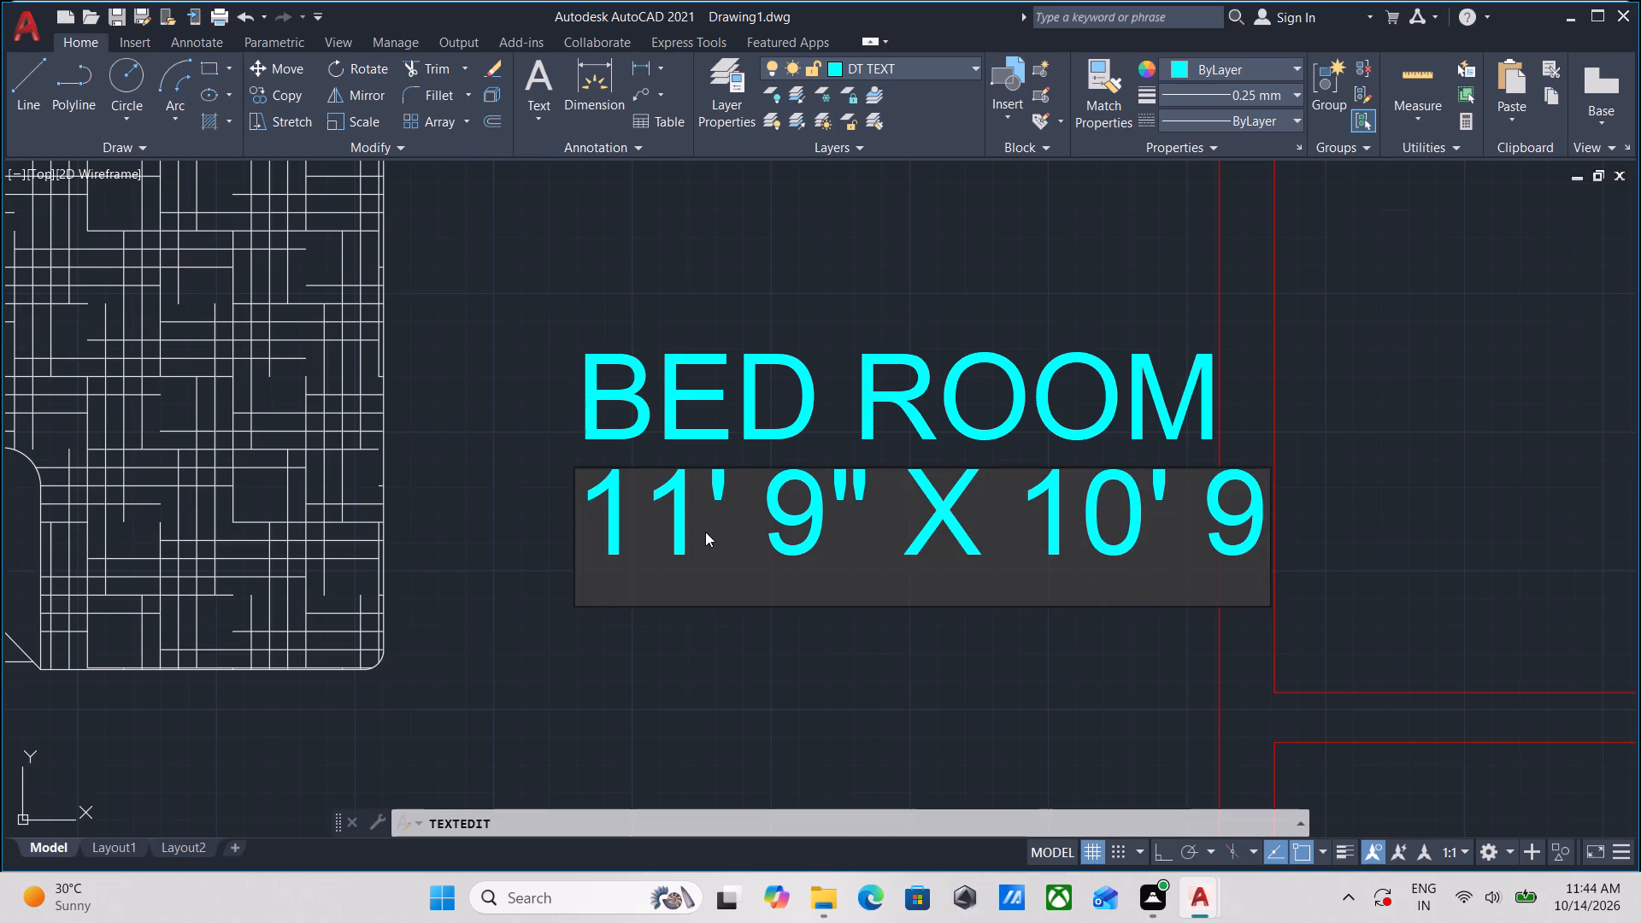
{"action": "key", "text": "shift+quotedbl"}
{"action": "key", "text": "Return"}
{"action": "key", "text": "Return"}
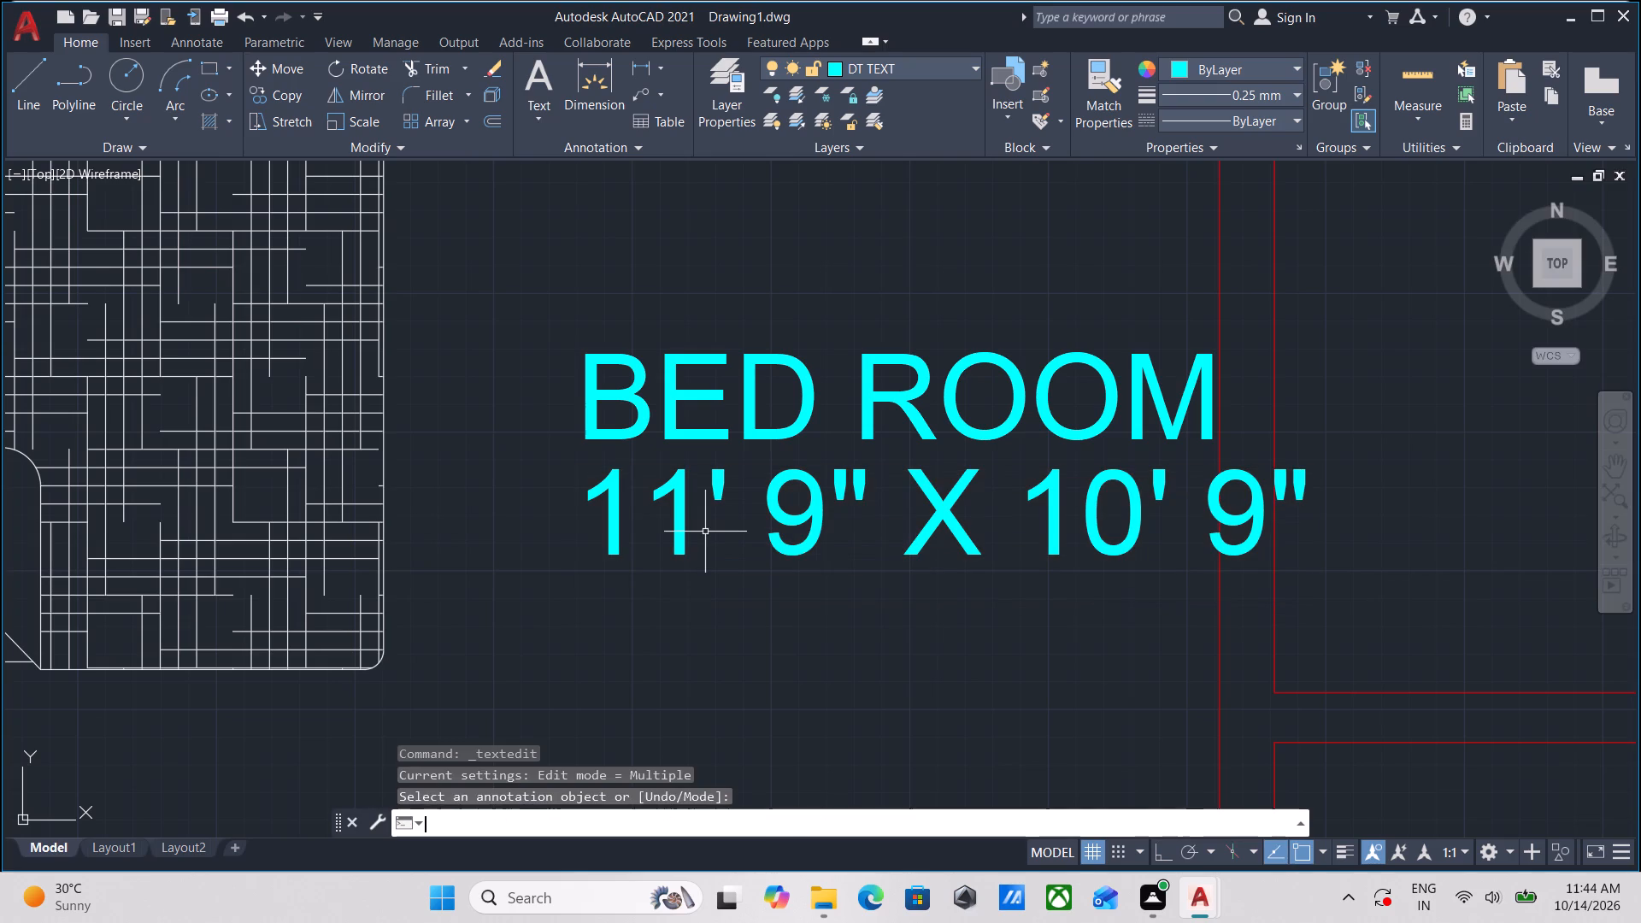
Shift the 11' 9" X 10' 9" text about 10.5" west, clear of the bedroom's east wall.
{"action": "scroll", "coordinate": [705, 532], "scroll_direction": "down", "scroll_amount": 2}
{"action": "scroll", "coordinate": [705, 532], "scroll_direction": "up", "scroll_amount": 2}
{"action": "left_click_drag", "start_coordinate": [928, 683], "coordinate": [920, 654]}
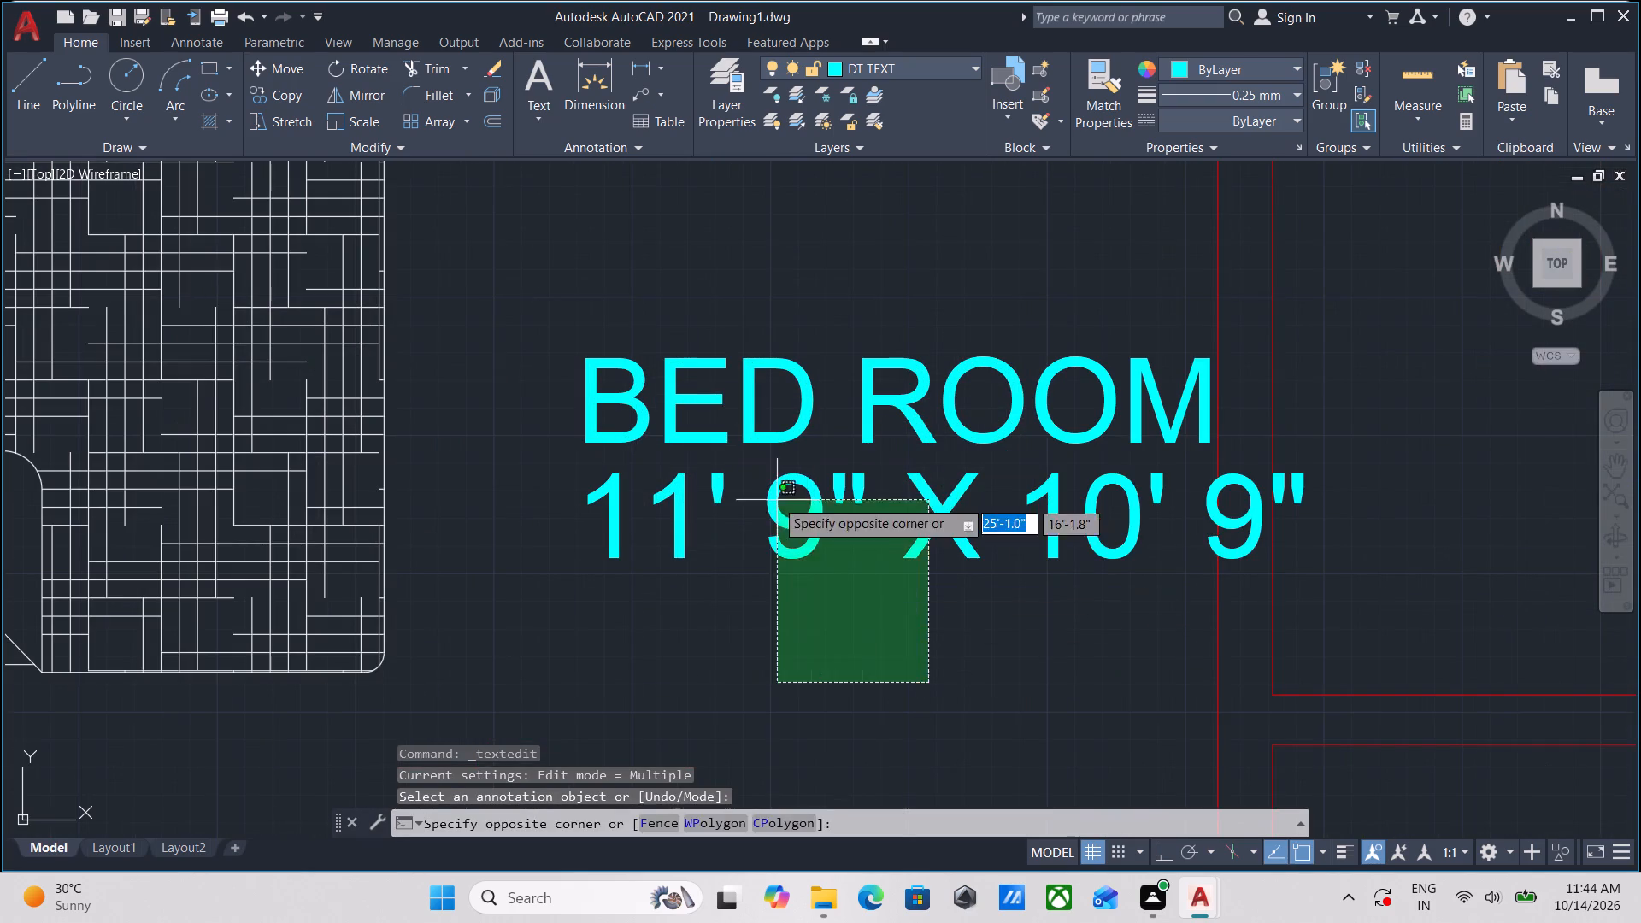
{"action": "left_click", "coordinate": [764, 490]}
{"action": "left_click", "coordinate": [574, 557]}
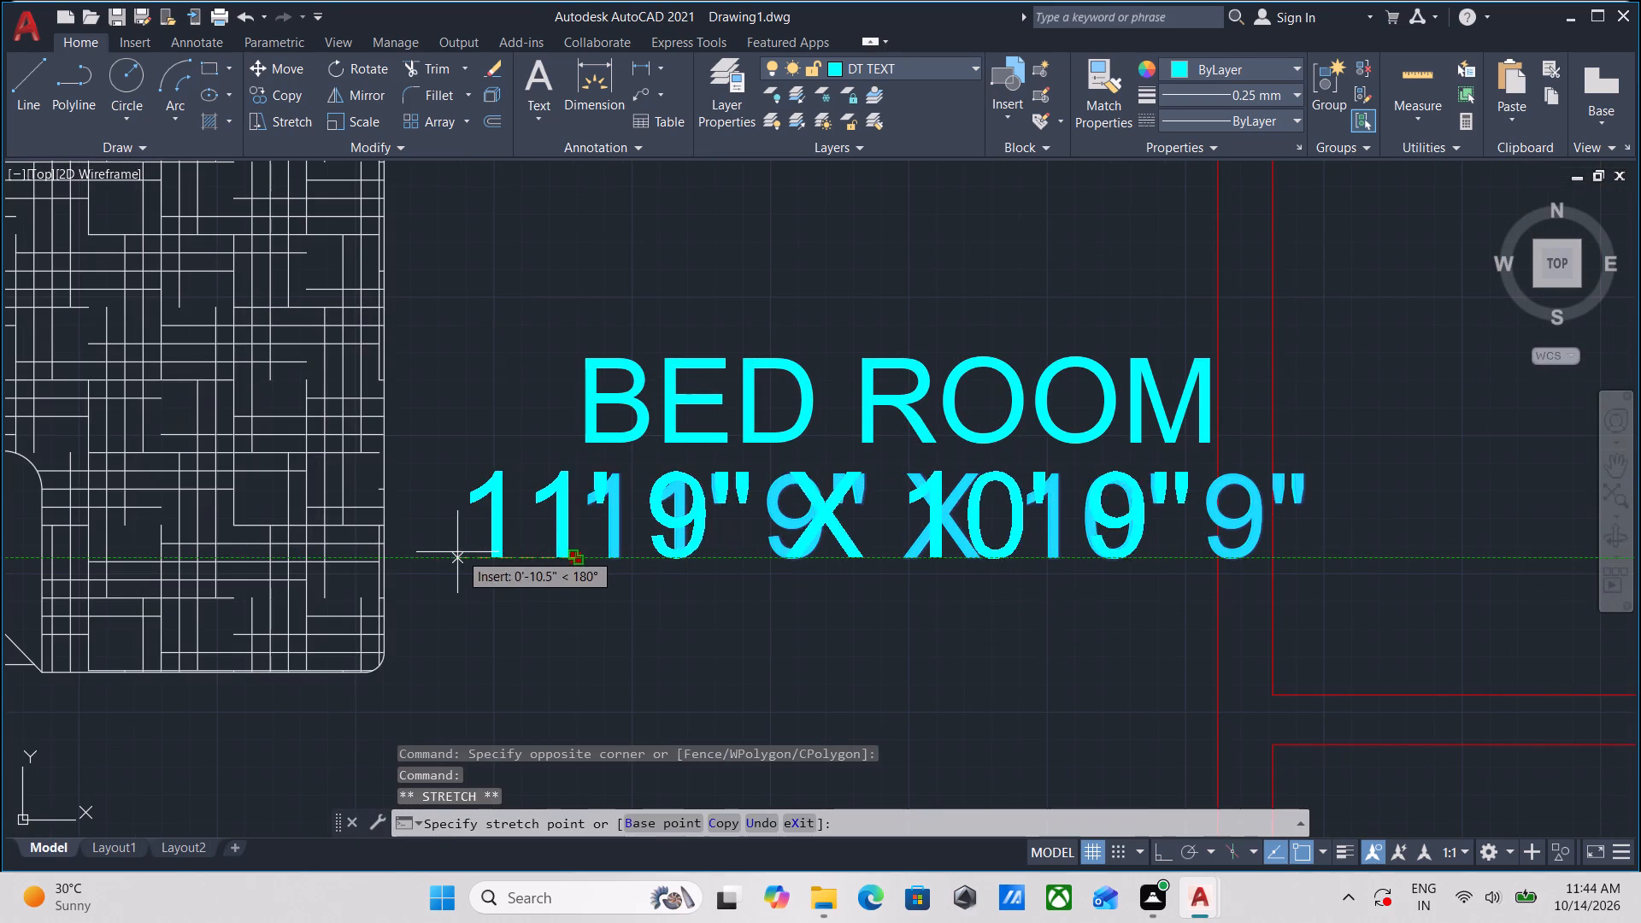
{"action": "left_click", "coordinate": [458, 551]}
{"action": "scroll", "coordinate": [571, 496], "scroll_direction": "down", "scroll_amount": 2}
{"action": "key", "text": "Escape"}
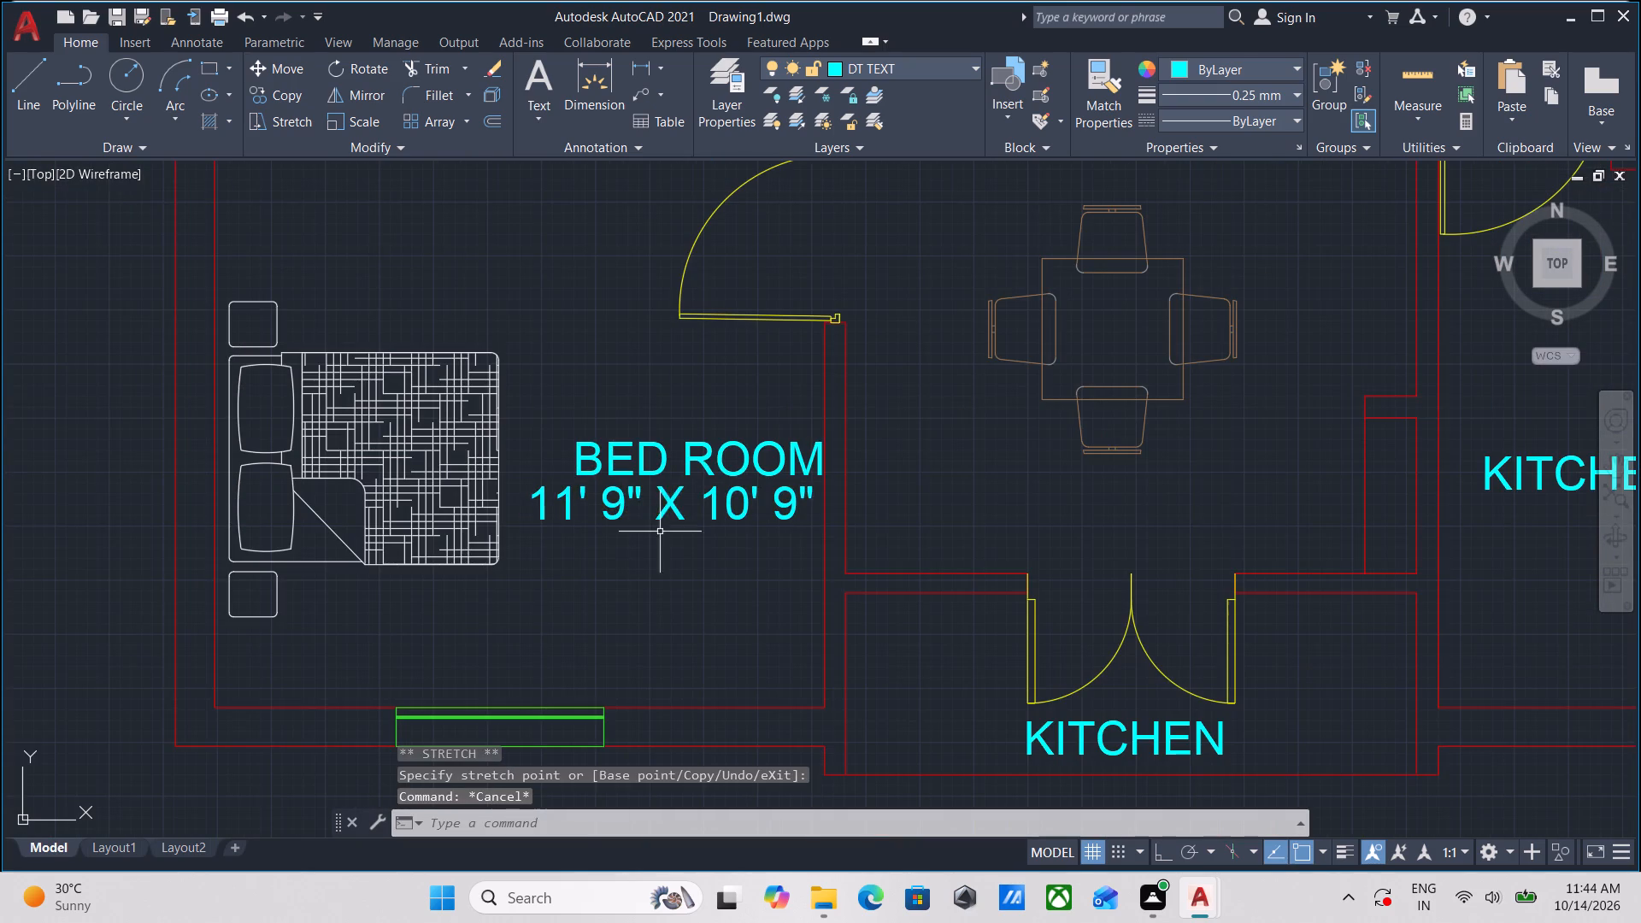
Change the KITCHEN placeholder below the double door at the lower apartment's south end to BALCONY.
{"action": "scroll", "coordinate": [675, 526], "scroll_direction": "down", "scroll_amount": 1}
{"action": "middle_click_drag", "start_coordinate": [675, 526], "coordinate": [491, 437]}
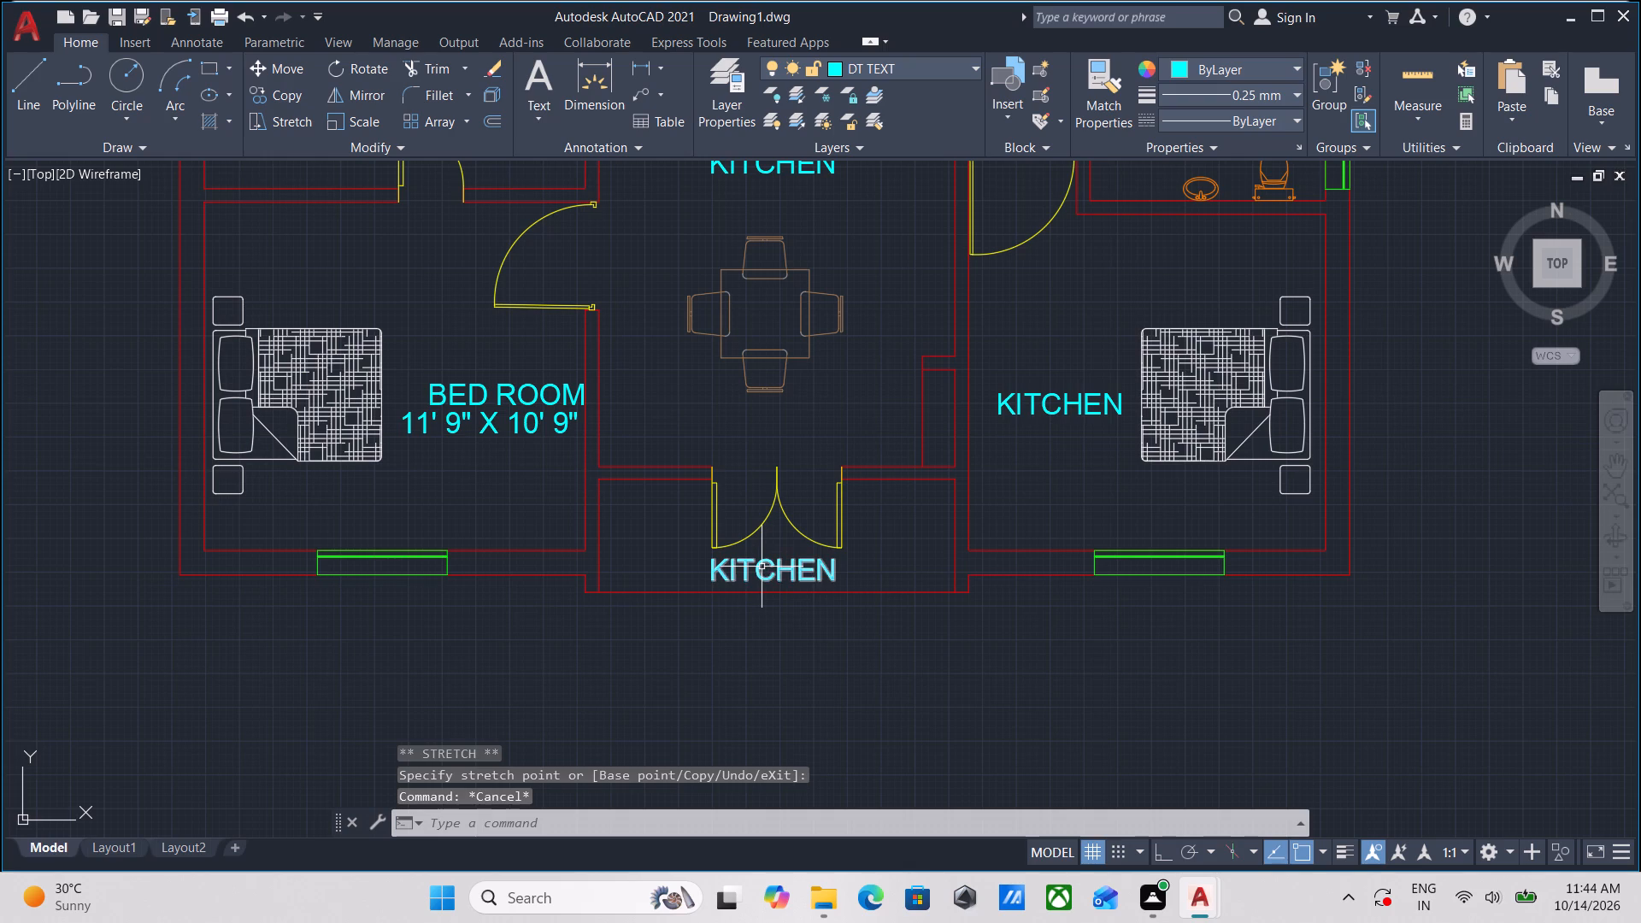
{"action": "double_click", "coordinate": [761, 567]}
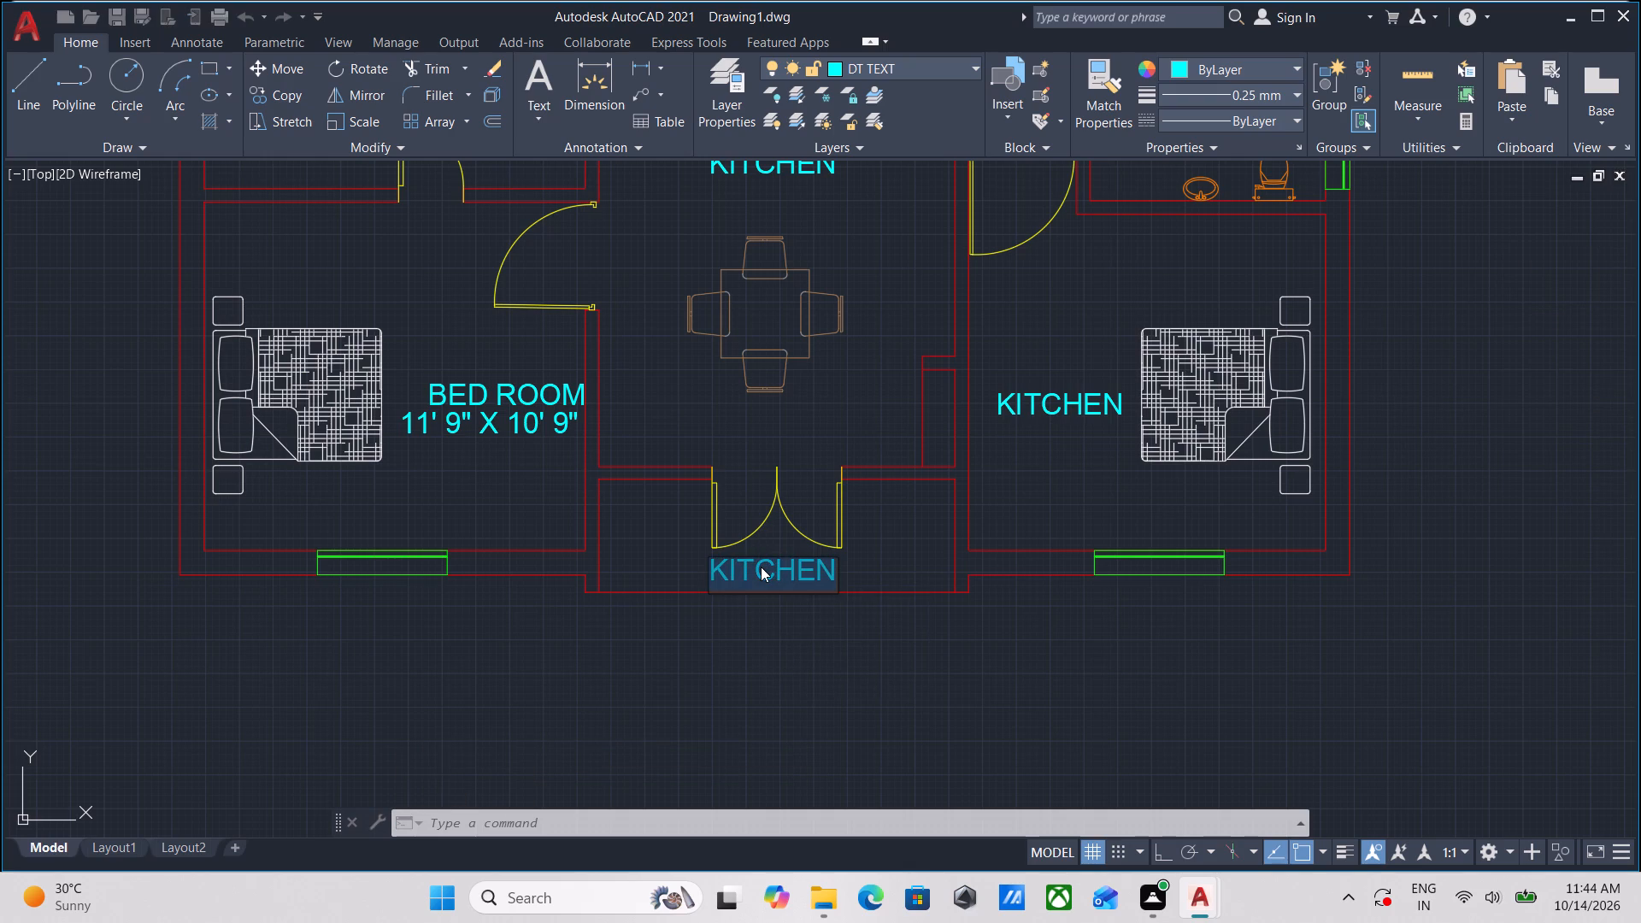
{"action": "type", "text": "BAL"}
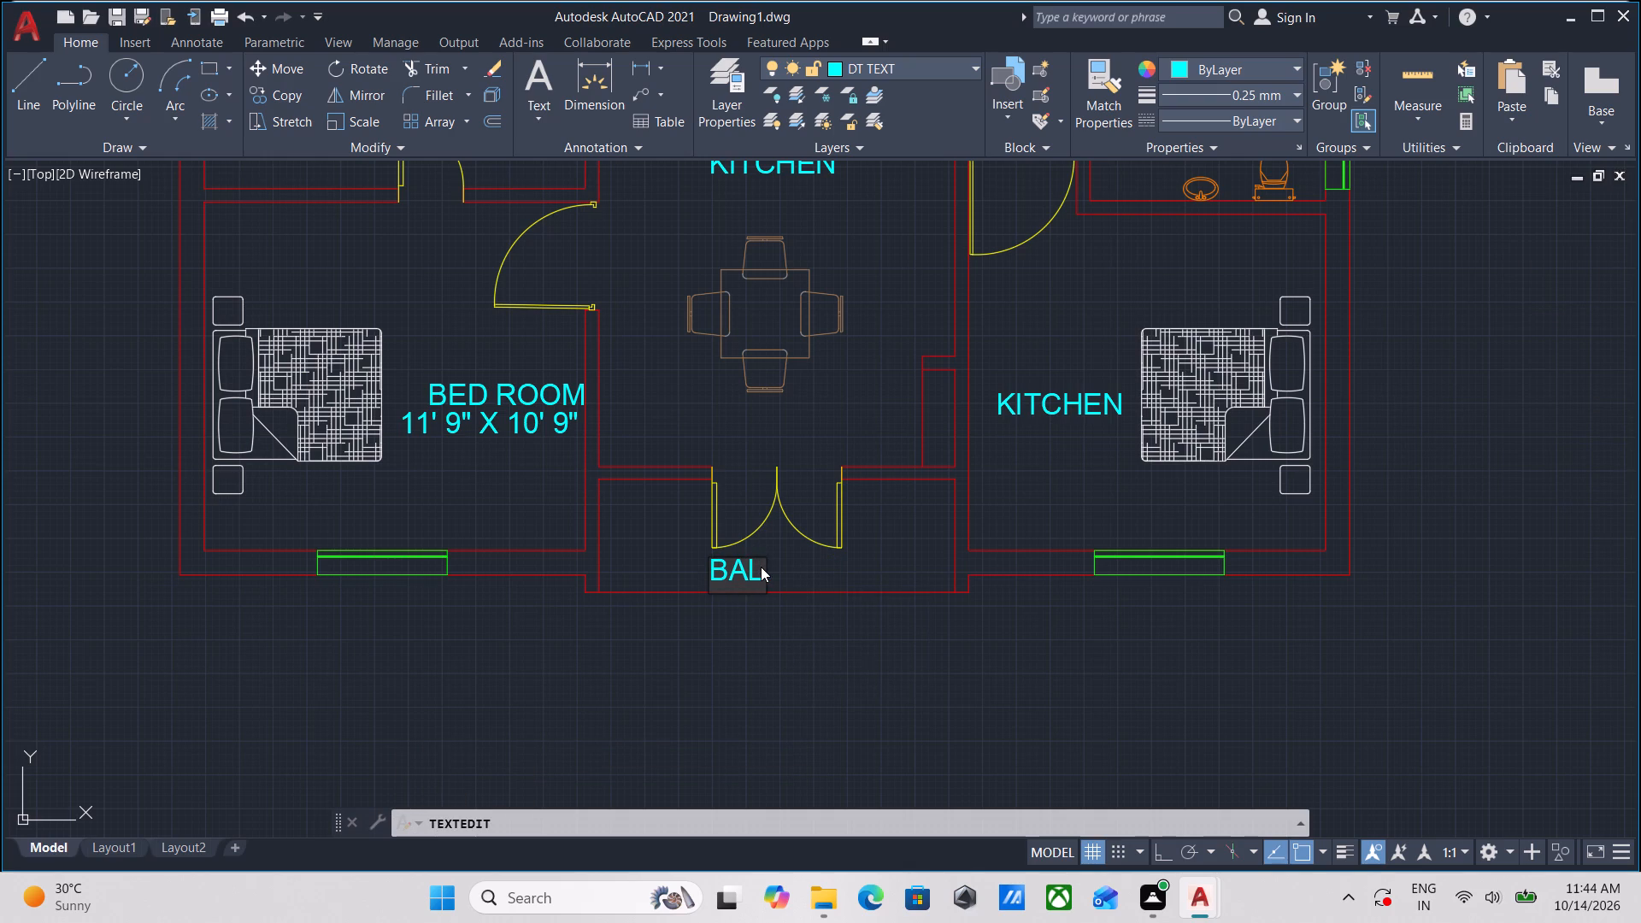
{"action": "type", "text": "CONY"}
{"action": "key", "text": "Return"}
{"action": "key", "text": "Return"}
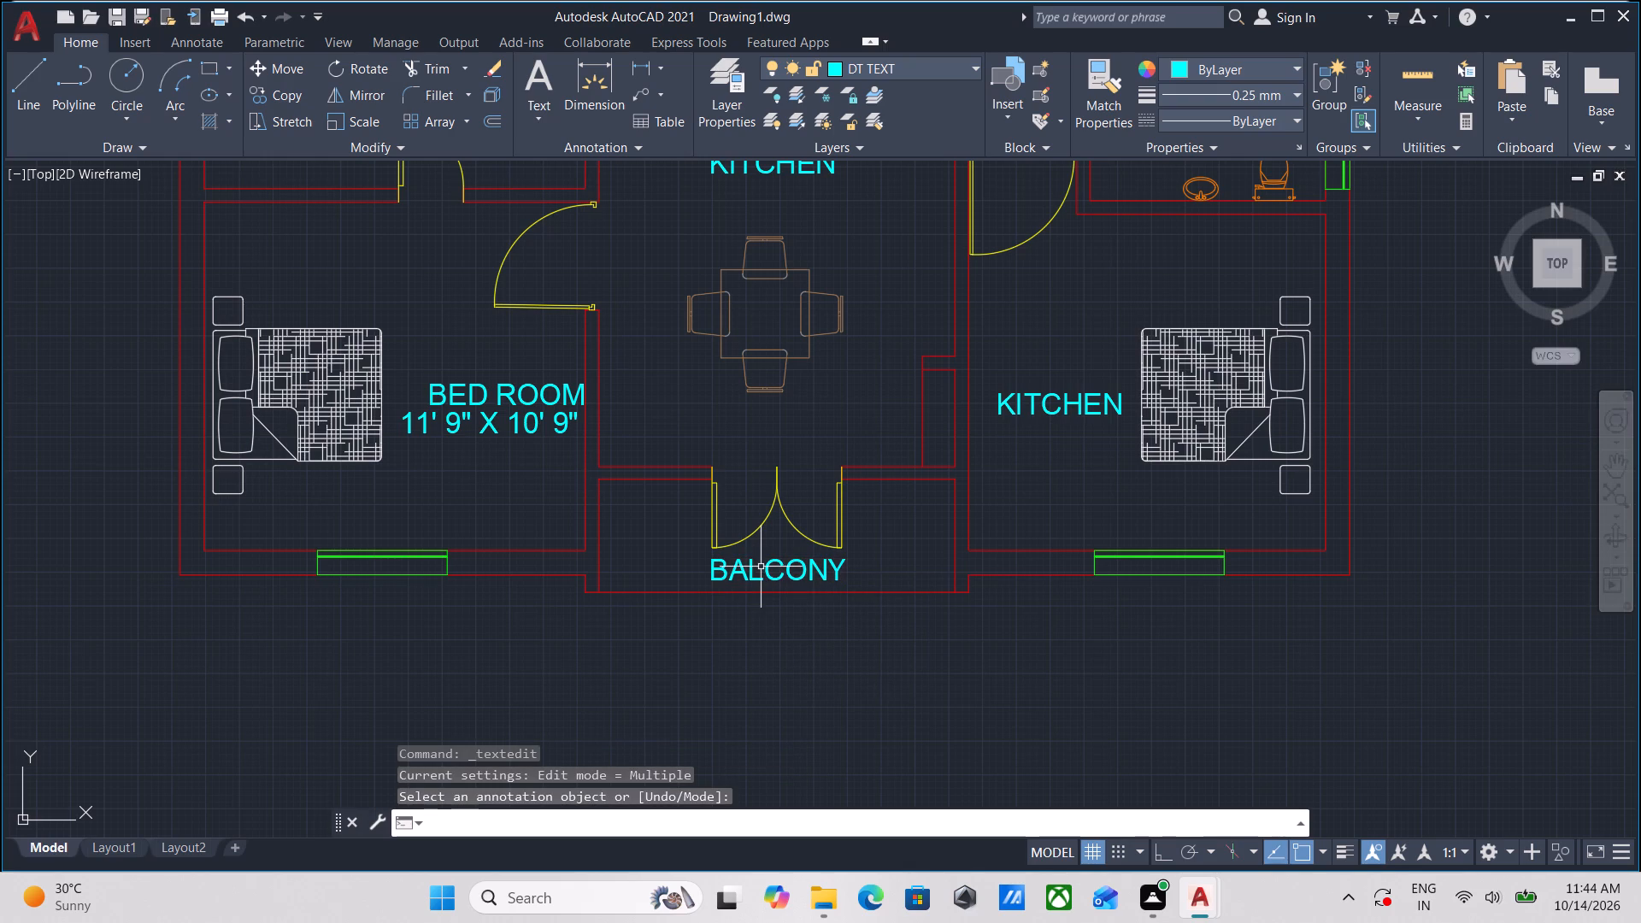
{"action": "scroll", "coordinate": [761, 567], "scroll_direction": "up", "scroll_amount": 2}
{"action": "middle_click_drag", "start_coordinate": [820, 583], "coordinate": [985, 720]}
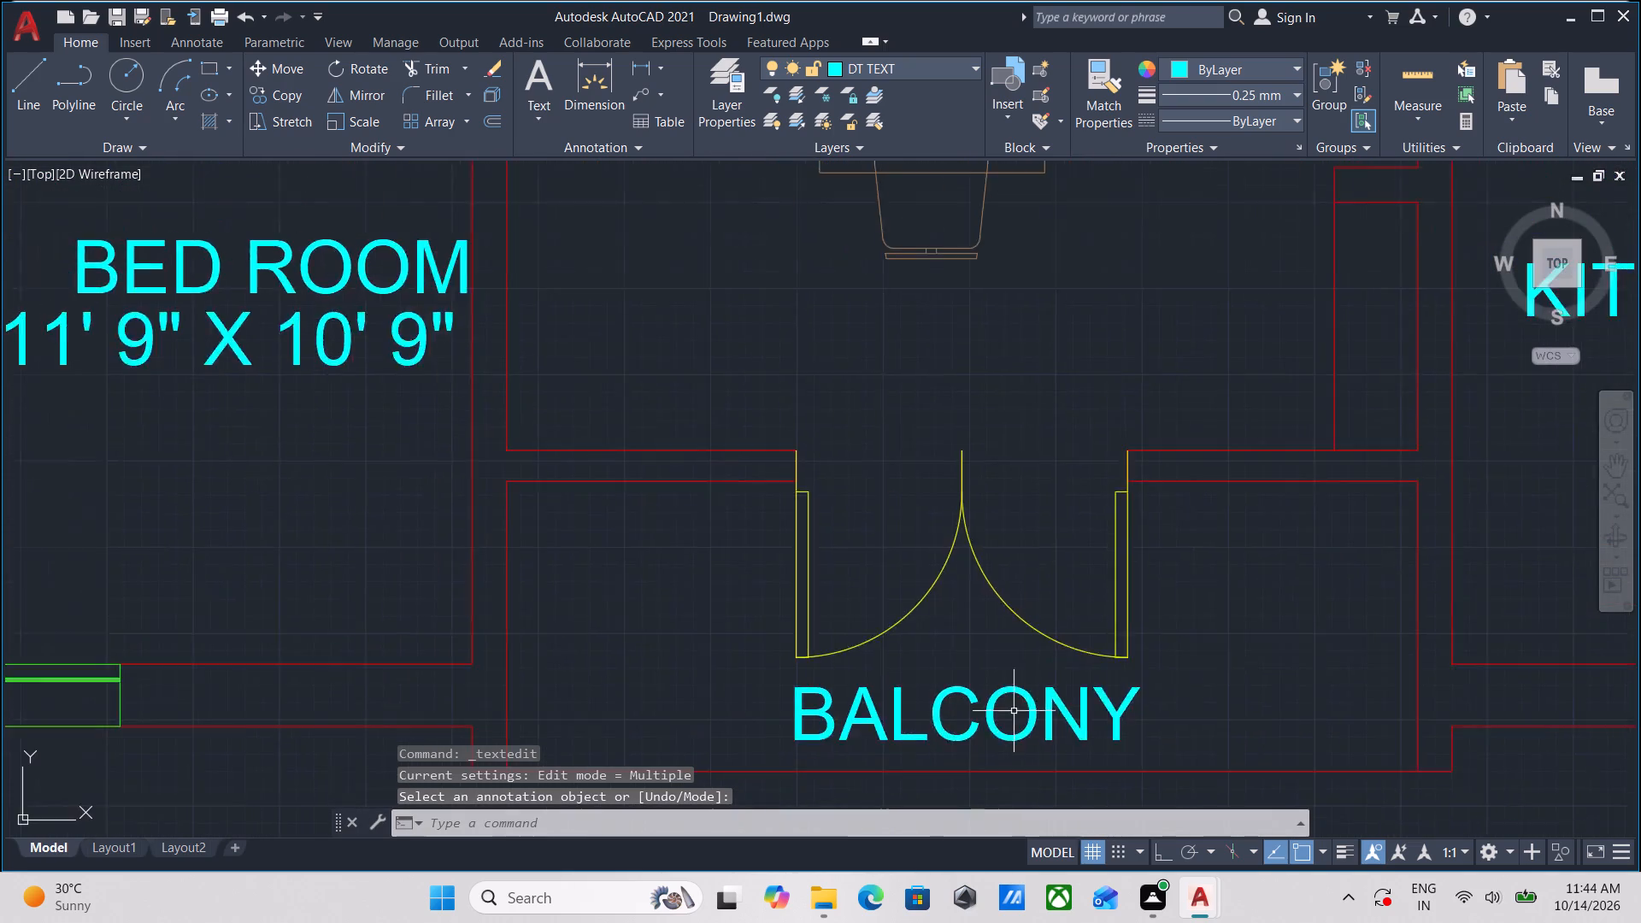
Shift the BED ROOM label above the 11' 9" X 10' 9" text about 6.5" west.
{"action": "scroll", "coordinate": [1020, 708], "scroll_direction": "up", "scroll_amount": 1}
{"action": "scroll", "coordinate": [1033, 700], "scroll_direction": "down", "scroll_amount": 2}
{"action": "scroll", "coordinate": [412, 393], "scroll_direction": "up", "scroll_amount": 1}
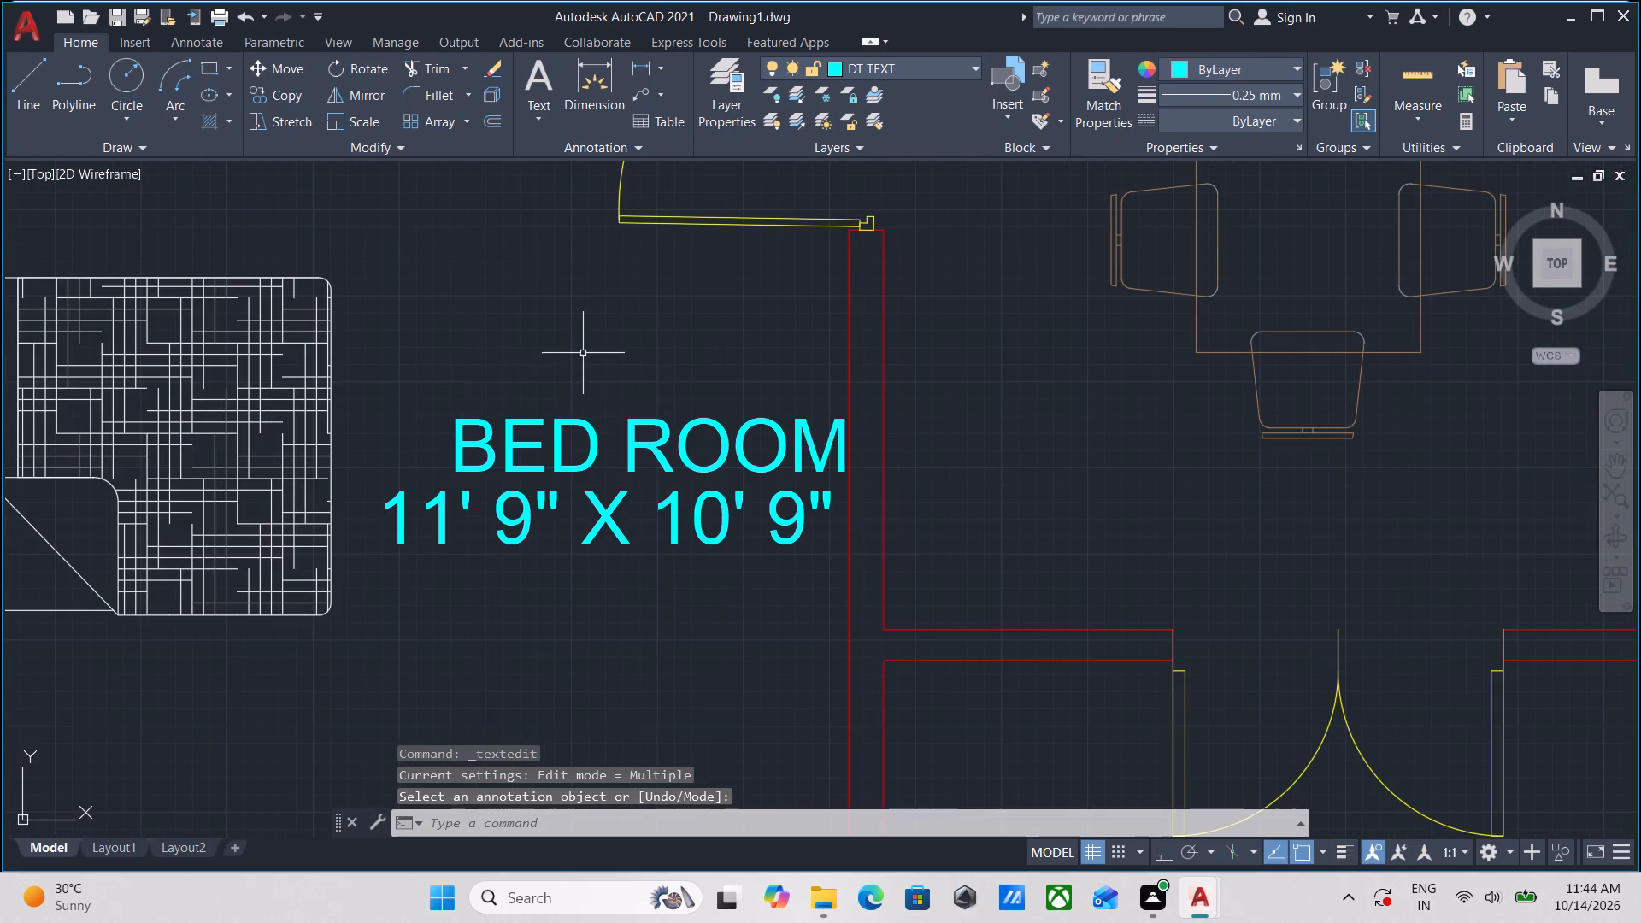
{"action": "left_click", "coordinate": [582, 353]}
{"action": "left_click", "coordinate": [476, 426]}
{"action": "left_click", "coordinate": [449, 473]}
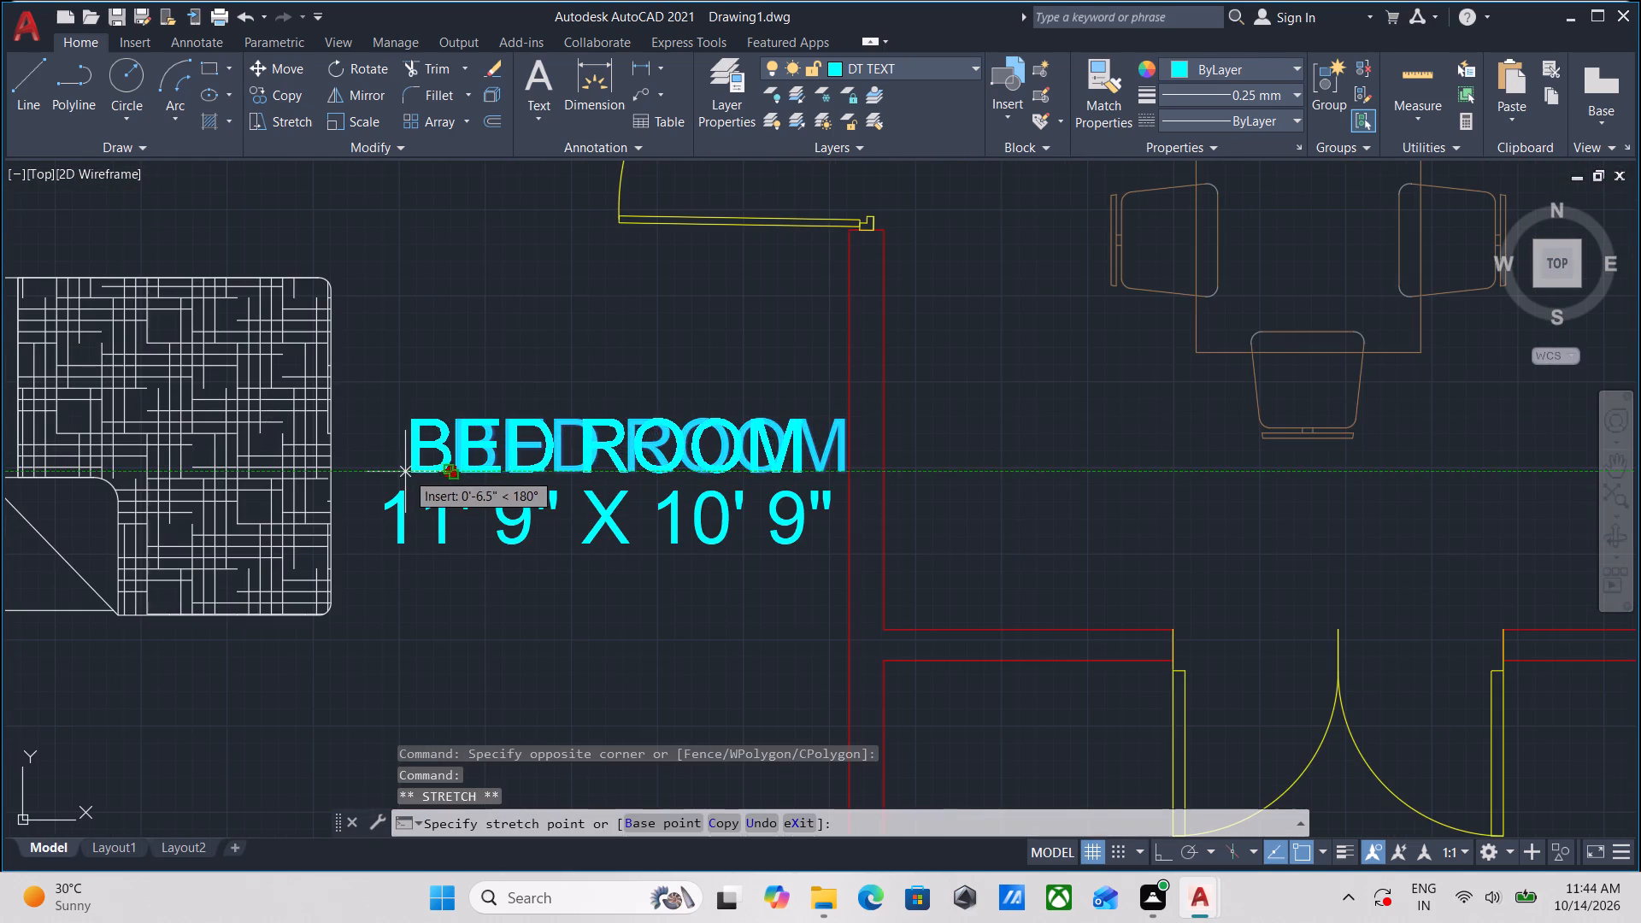
{"action": "left_click", "coordinate": [405, 472]}
{"action": "scroll", "coordinate": [573, 456], "scroll_direction": "down", "scroll_amount": 3}
{"action": "scroll", "coordinate": [835, 562], "scroll_direction": "up", "scroll_amount": 2}
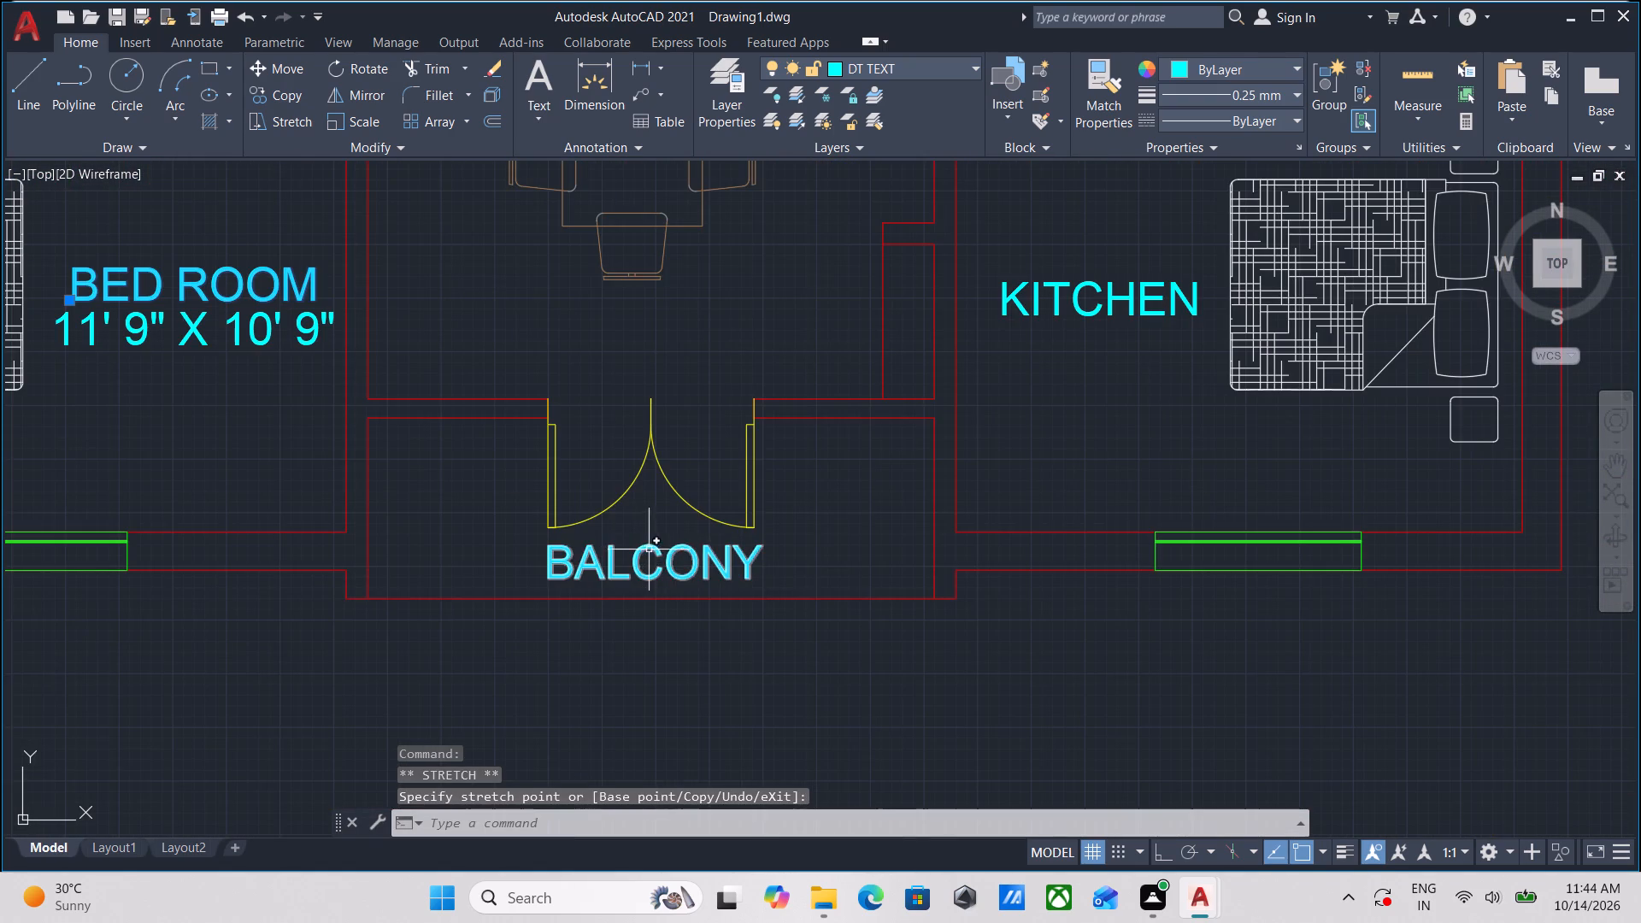
{"action": "key", "text": "Escape"}
Move the BALCONY label slightly north, up against the double door swings, leaving space beneath it inside the balcony.
{"action": "scroll", "coordinate": [652, 601], "scroll_direction": "up", "scroll_amount": 2}
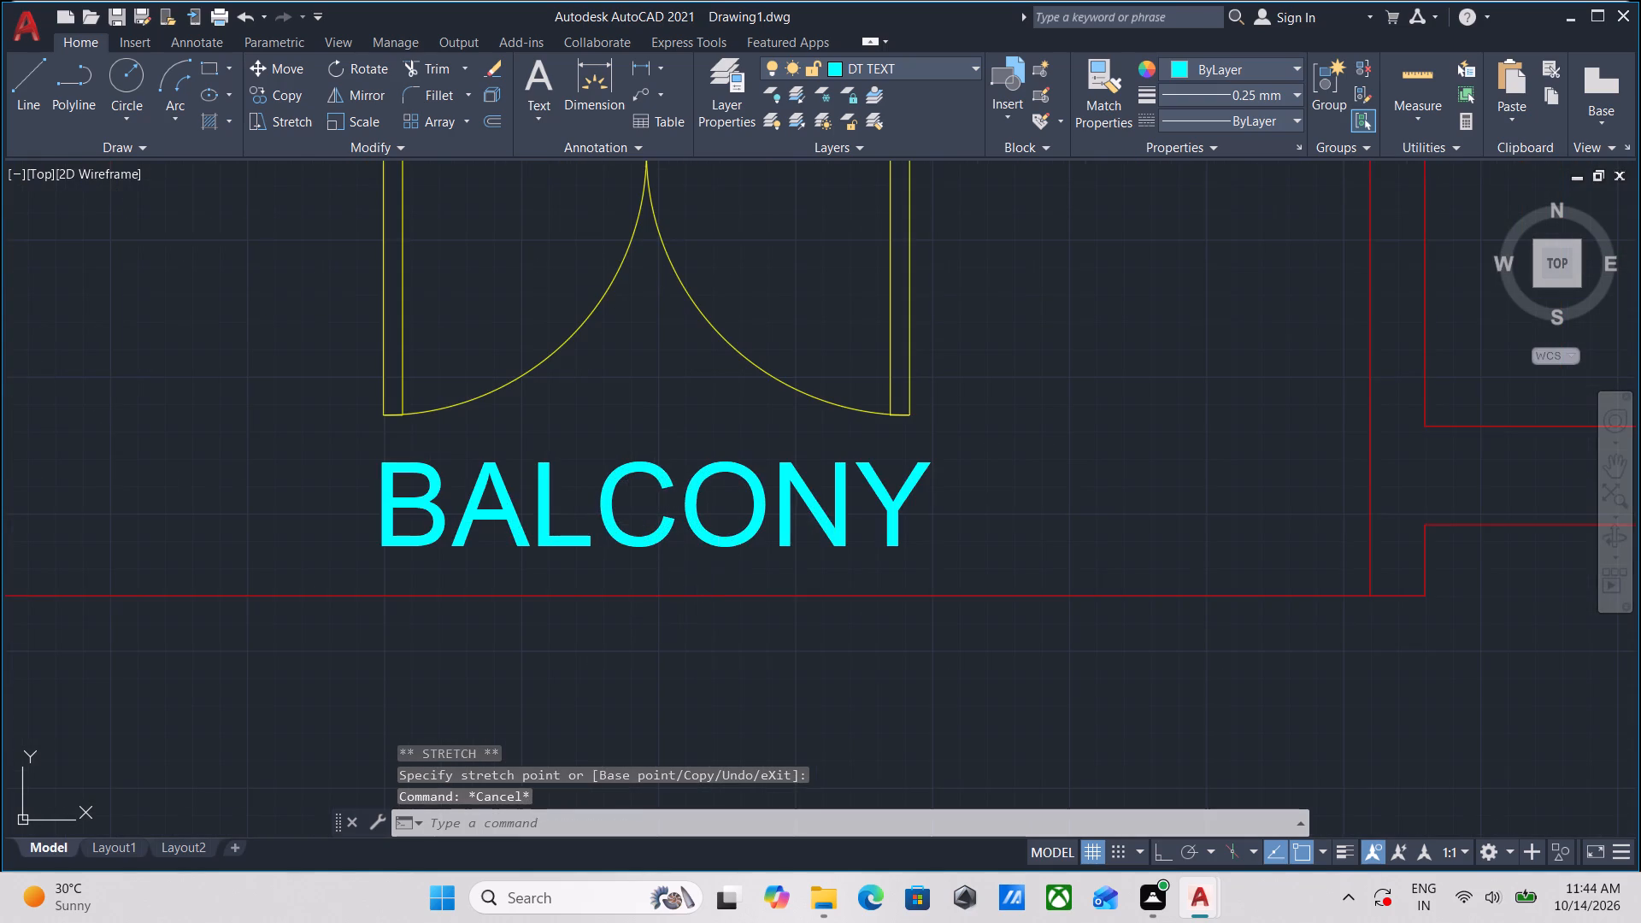
{"action": "left_click", "coordinate": [718, 572]}
{"action": "left_click", "coordinate": [603, 472]}
{"action": "scroll", "coordinate": [620, 482], "scroll_direction": "down", "scroll_amount": 5}
{"action": "middle_click_drag", "start_coordinate": [724, 523], "coordinate": [708, 641]}
{"action": "scroll", "coordinate": [606, 554], "scroll_direction": "up", "scroll_amount": 1}
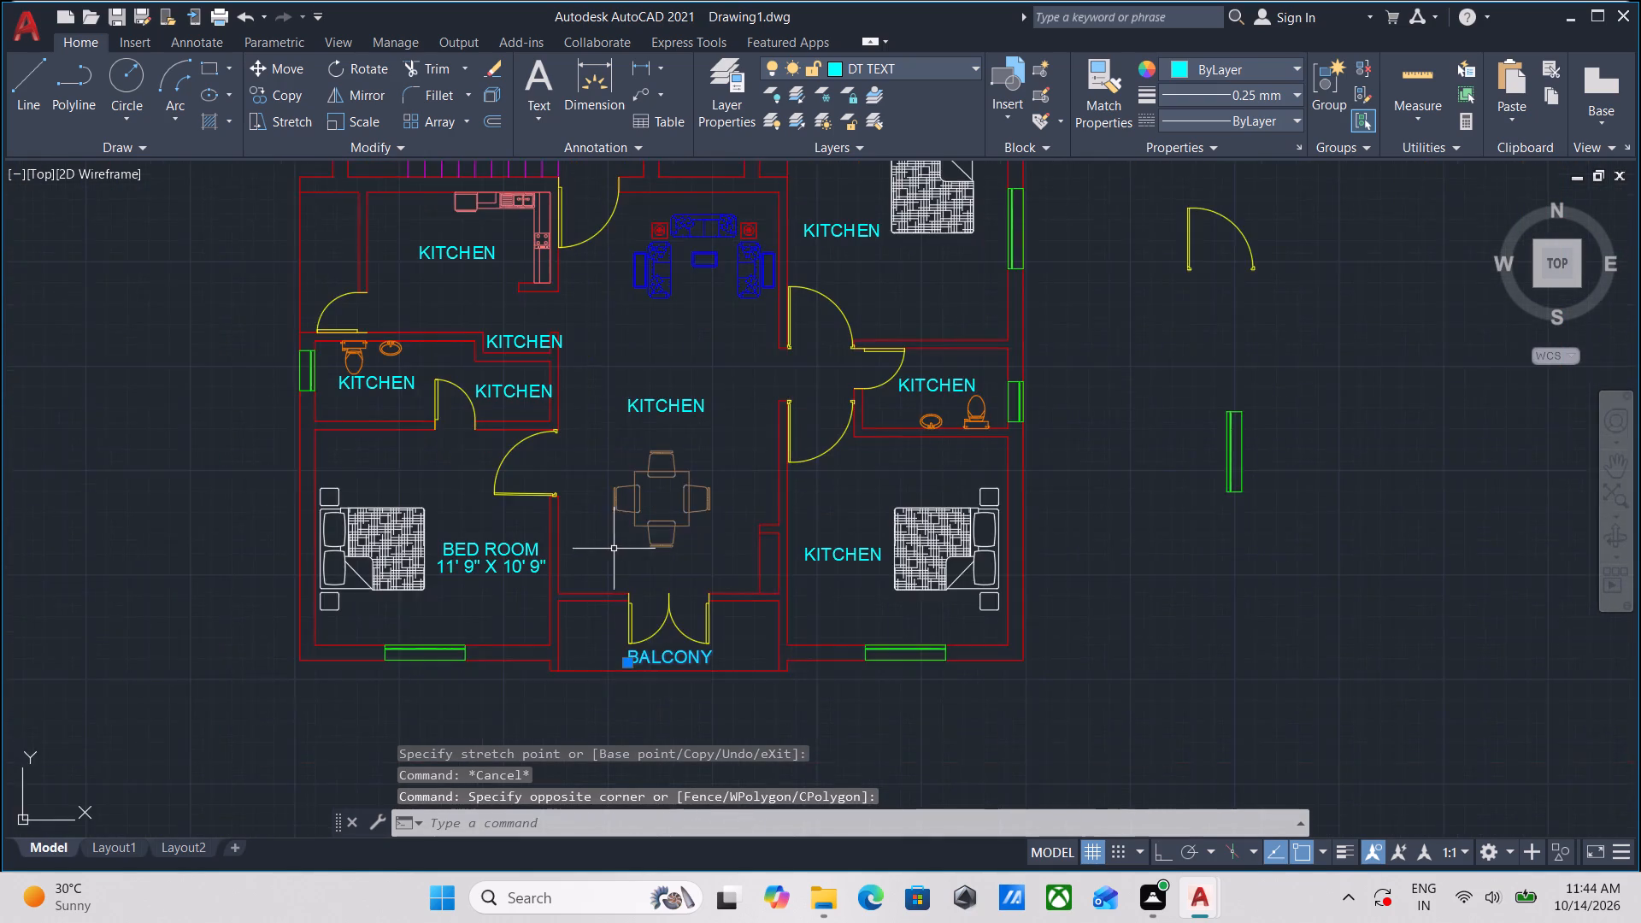
{"action": "middle_click_drag", "start_coordinate": [639, 567], "coordinate": [655, 615]}
{"action": "scroll", "coordinate": [688, 779], "scroll_direction": "up", "scroll_amount": 2}
{"action": "scroll", "coordinate": [716, 655], "scroll_direction": "up", "scroll_amount": 2}
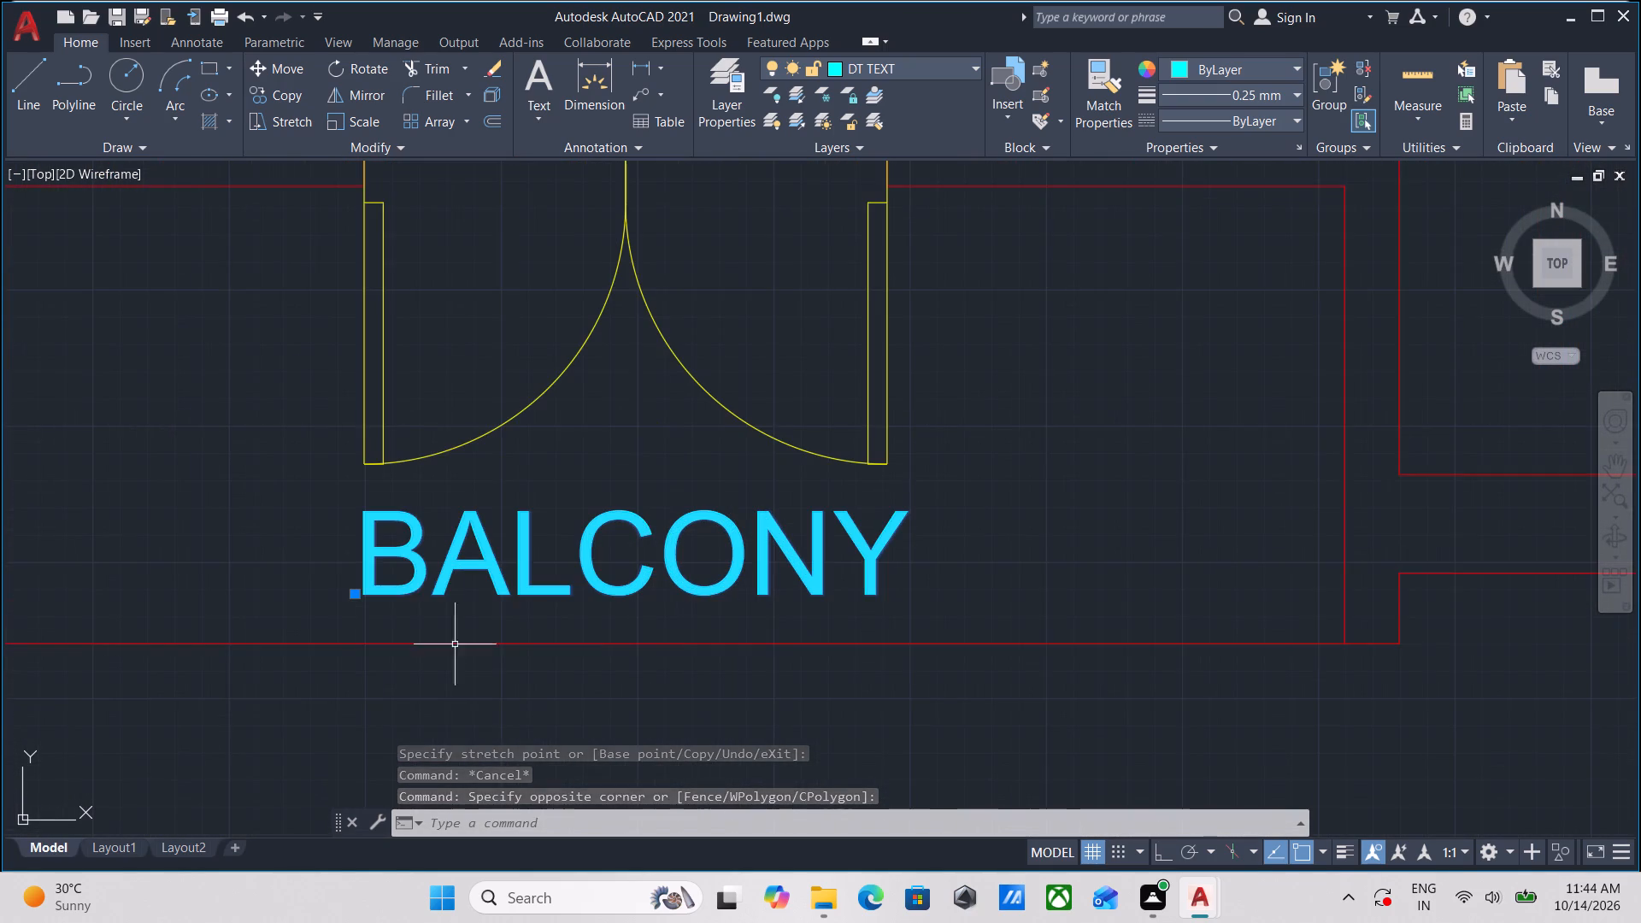
{"action": "left_click", "coordinate": [360, 597]}
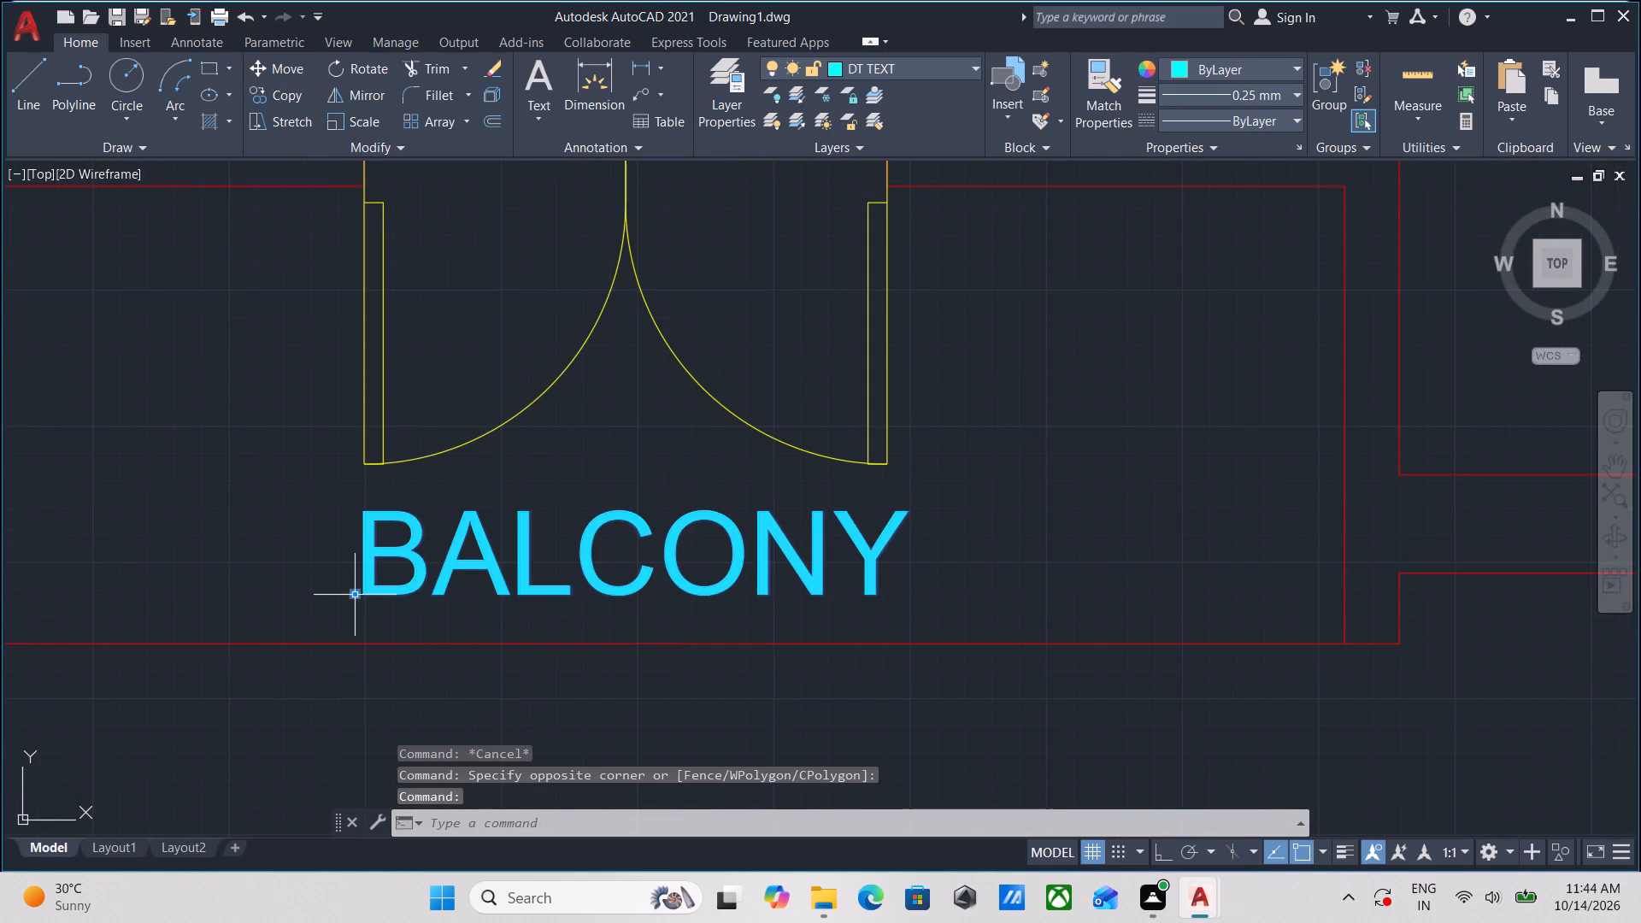
{"action": "left_click", "coordinate": [355, 597]}
{"action": "left_click", "coordinate": [360, 539]}
{"action": "scroll", "coordinate": [532, 543], "scroll_direction": "down", "scroll_amount": 1}
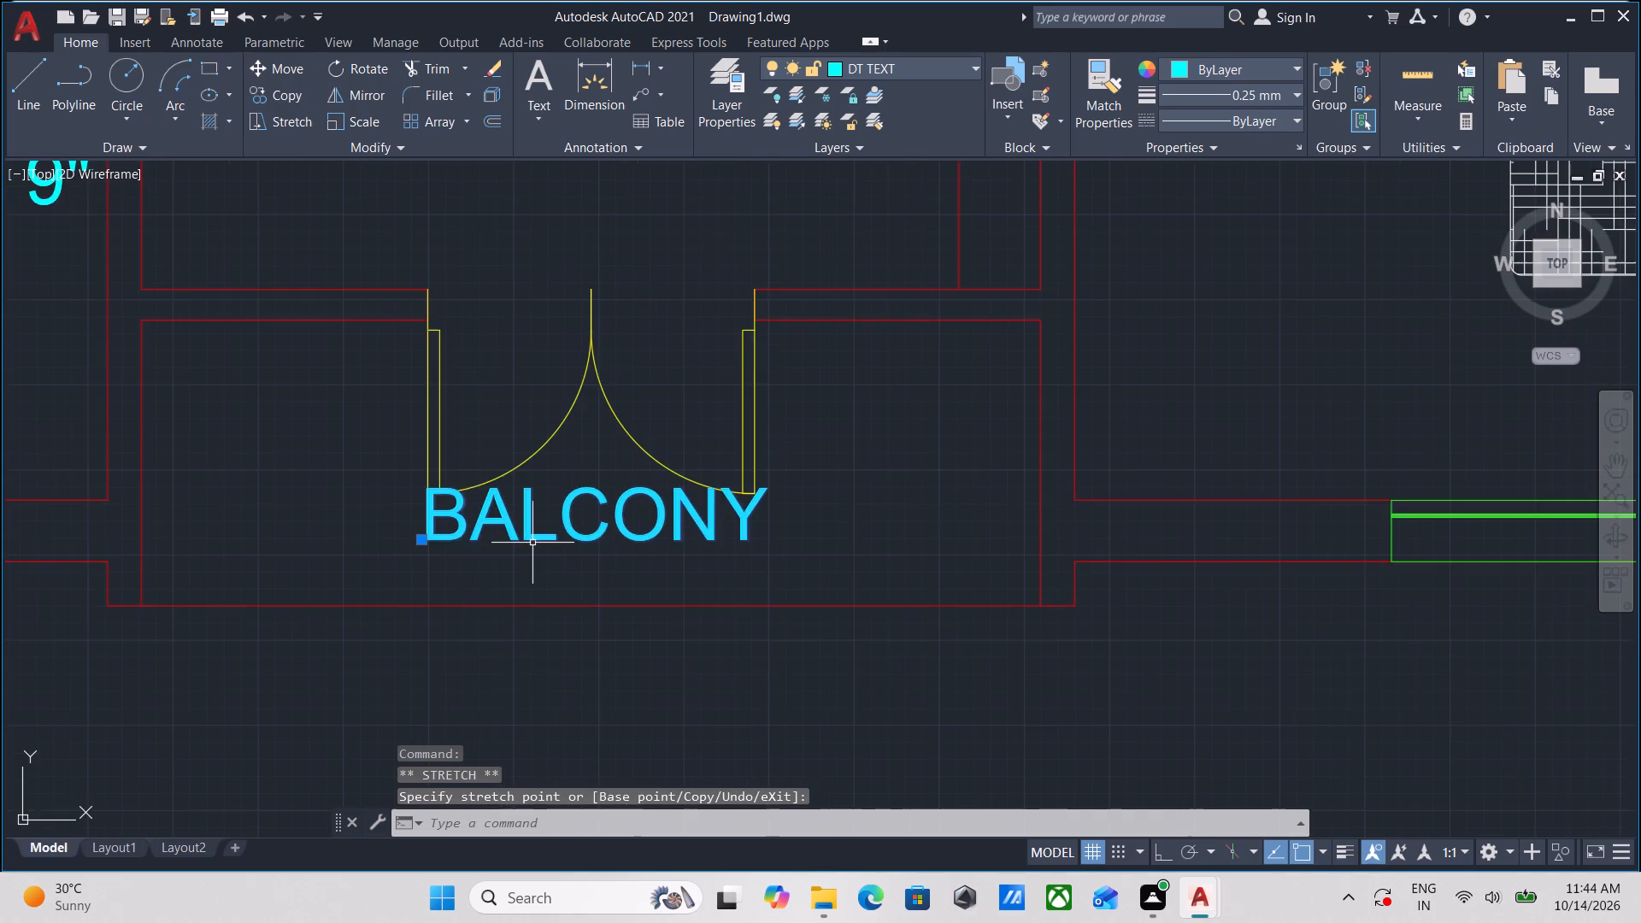
{"action": "scroll", "coordinate": [532, 543], "scroll_direction": "up", "scroll_amount": 1}
{"action": "key", "text": "1"}
{"action": "scroll", "coordinate": [532, 543], "scroll_direction": "down", "scroll_amount": 1}
{"action": "key", "text": "Escape"}
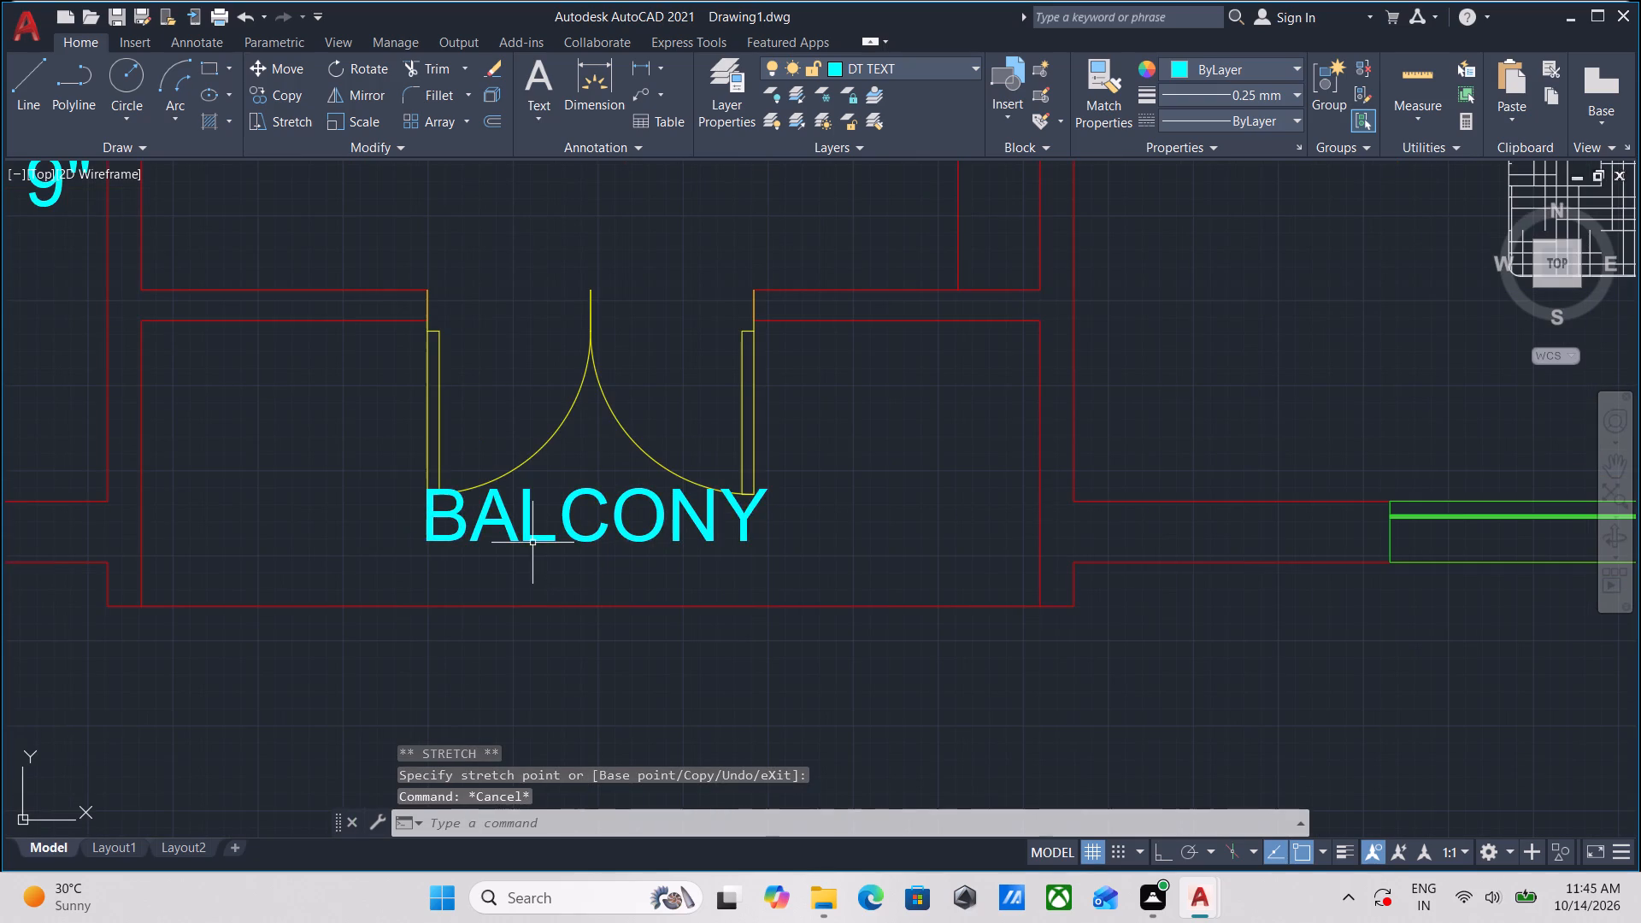
Copy the BALCONY label and place the duplicate about 8" directly beneath the original.
{"action": "middle_click_drag", "start_coordinate": [656, 559], "coordinate": [721, 617]}
{"action": "left_click", "coordinate": [685, 612]}
{"action": "left_click", "coordinate": [617, 563]}
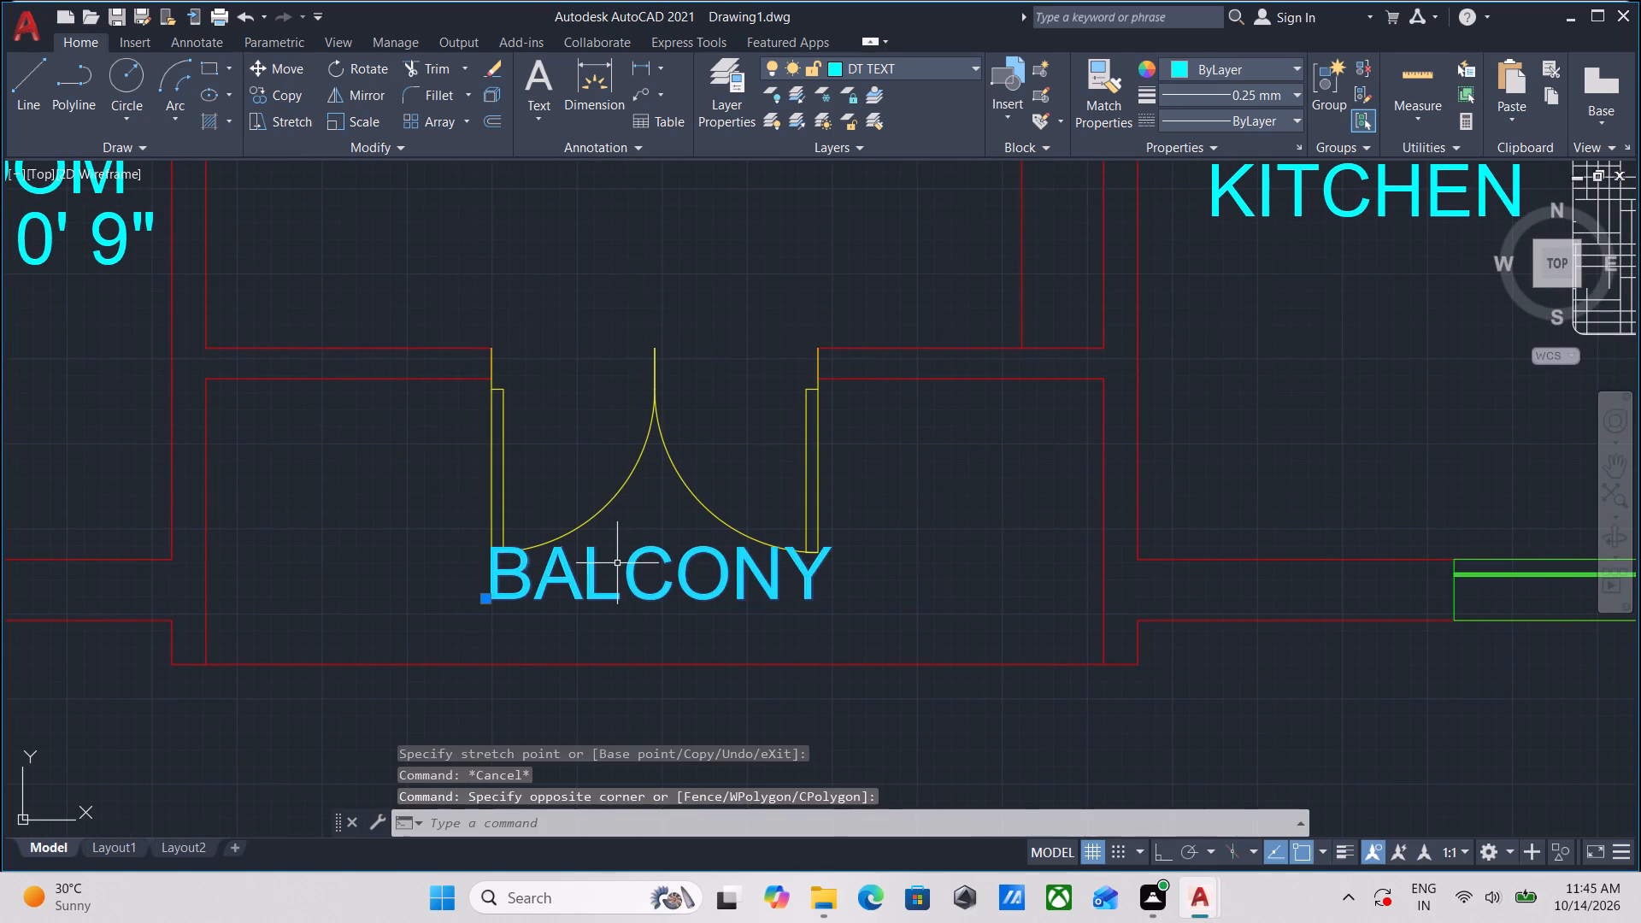
{"action": "type", "text": "CO"}
{"action": "key", "text": "Return"}
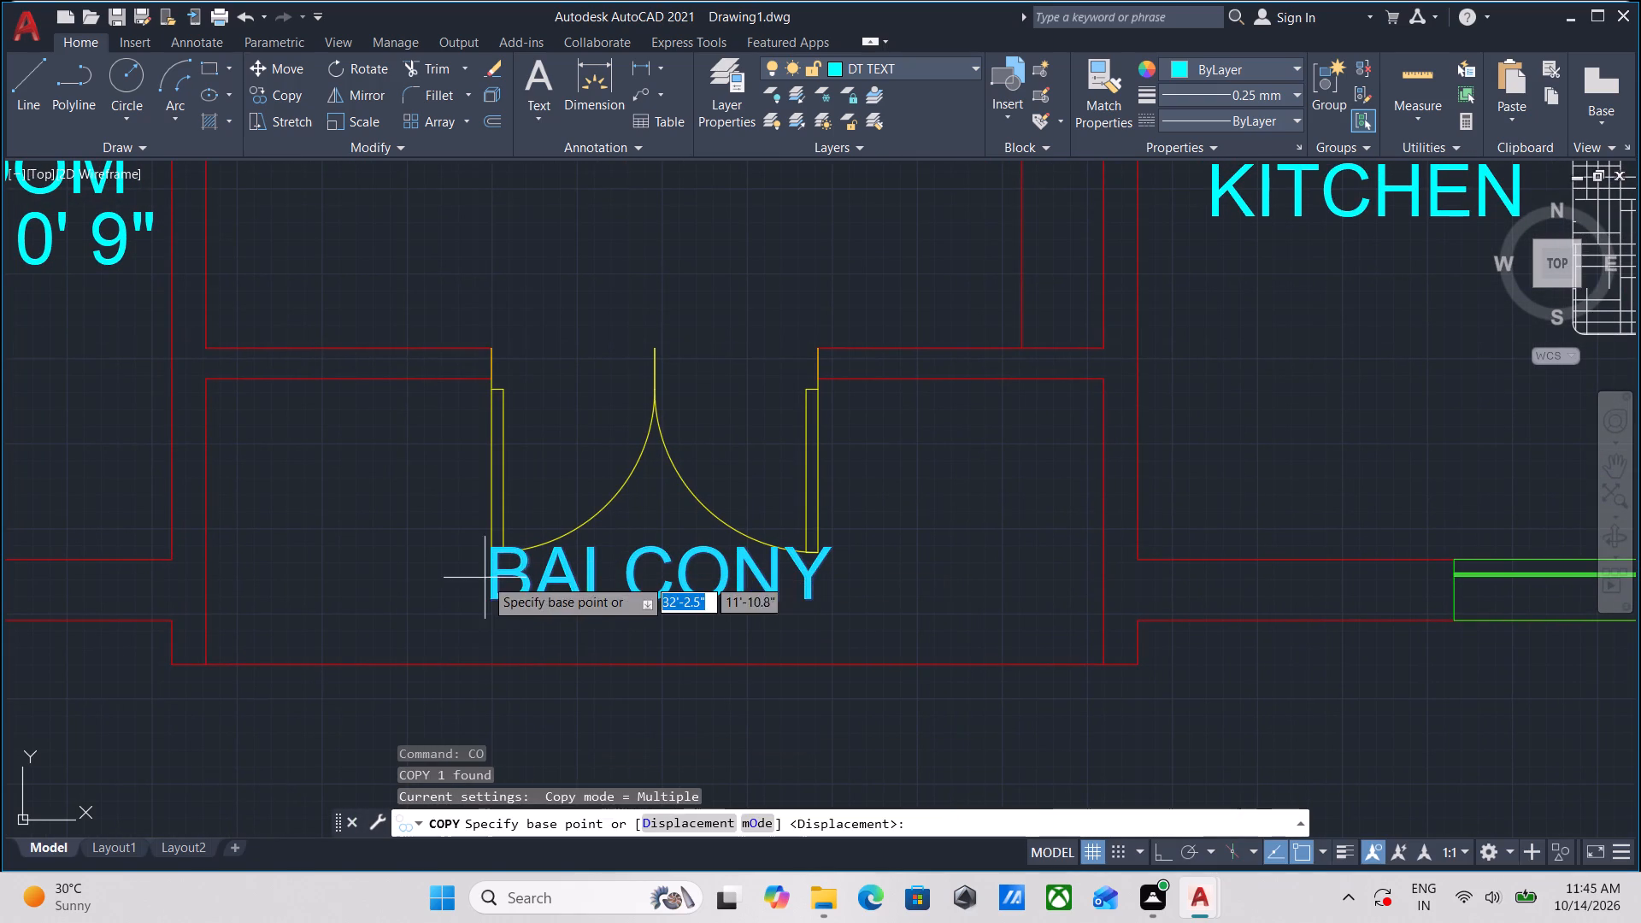
{"action": "left_click", "coordinate": [505, 591]}
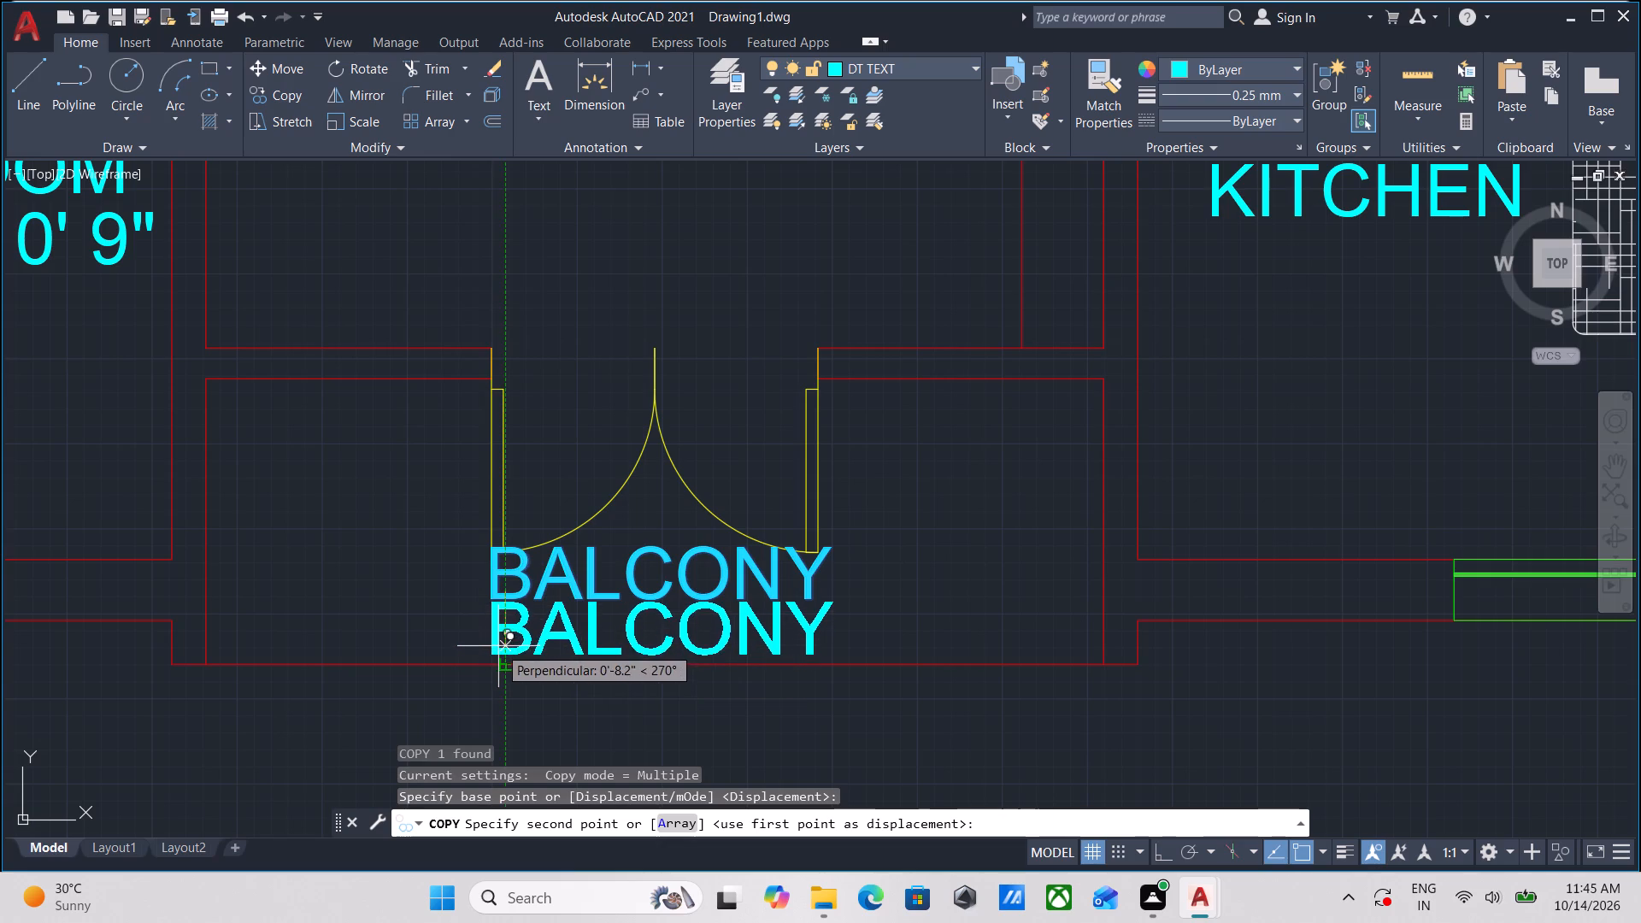
{"action": "left_click", "coordinate": [498, 646]}
{"action": "key", "text": "Escape"}
Change the lower BALCONY duplicate to the size text 11' 0" X 10' 9".
{"action": "double_click", "coordinate": [755, 626]}
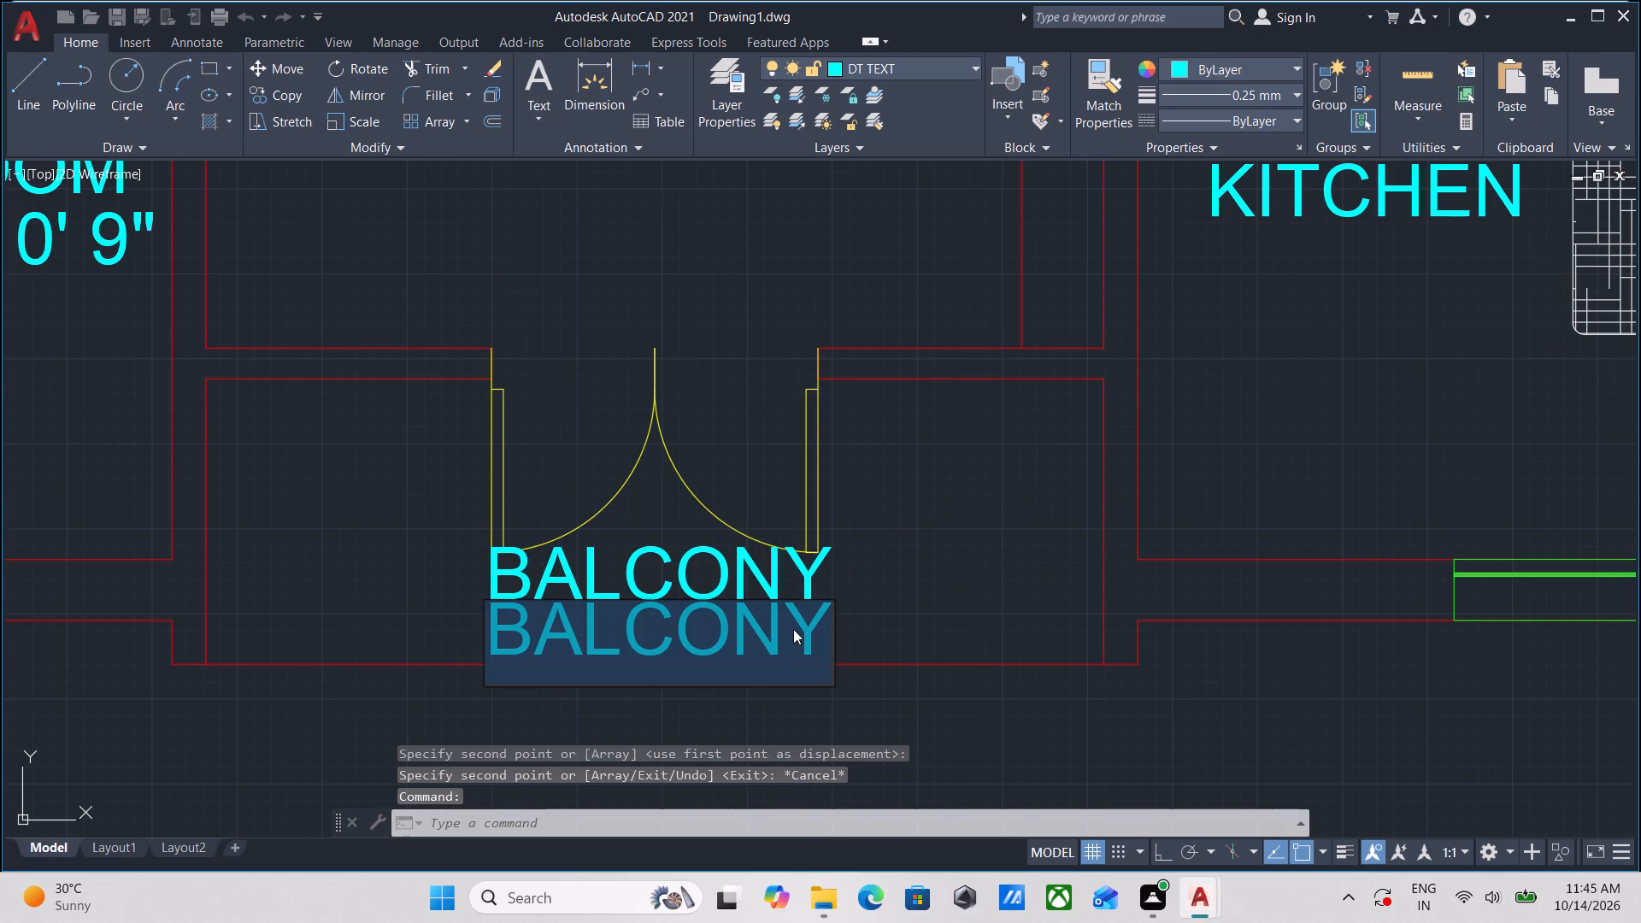
{"action": "type", "text": "11"}
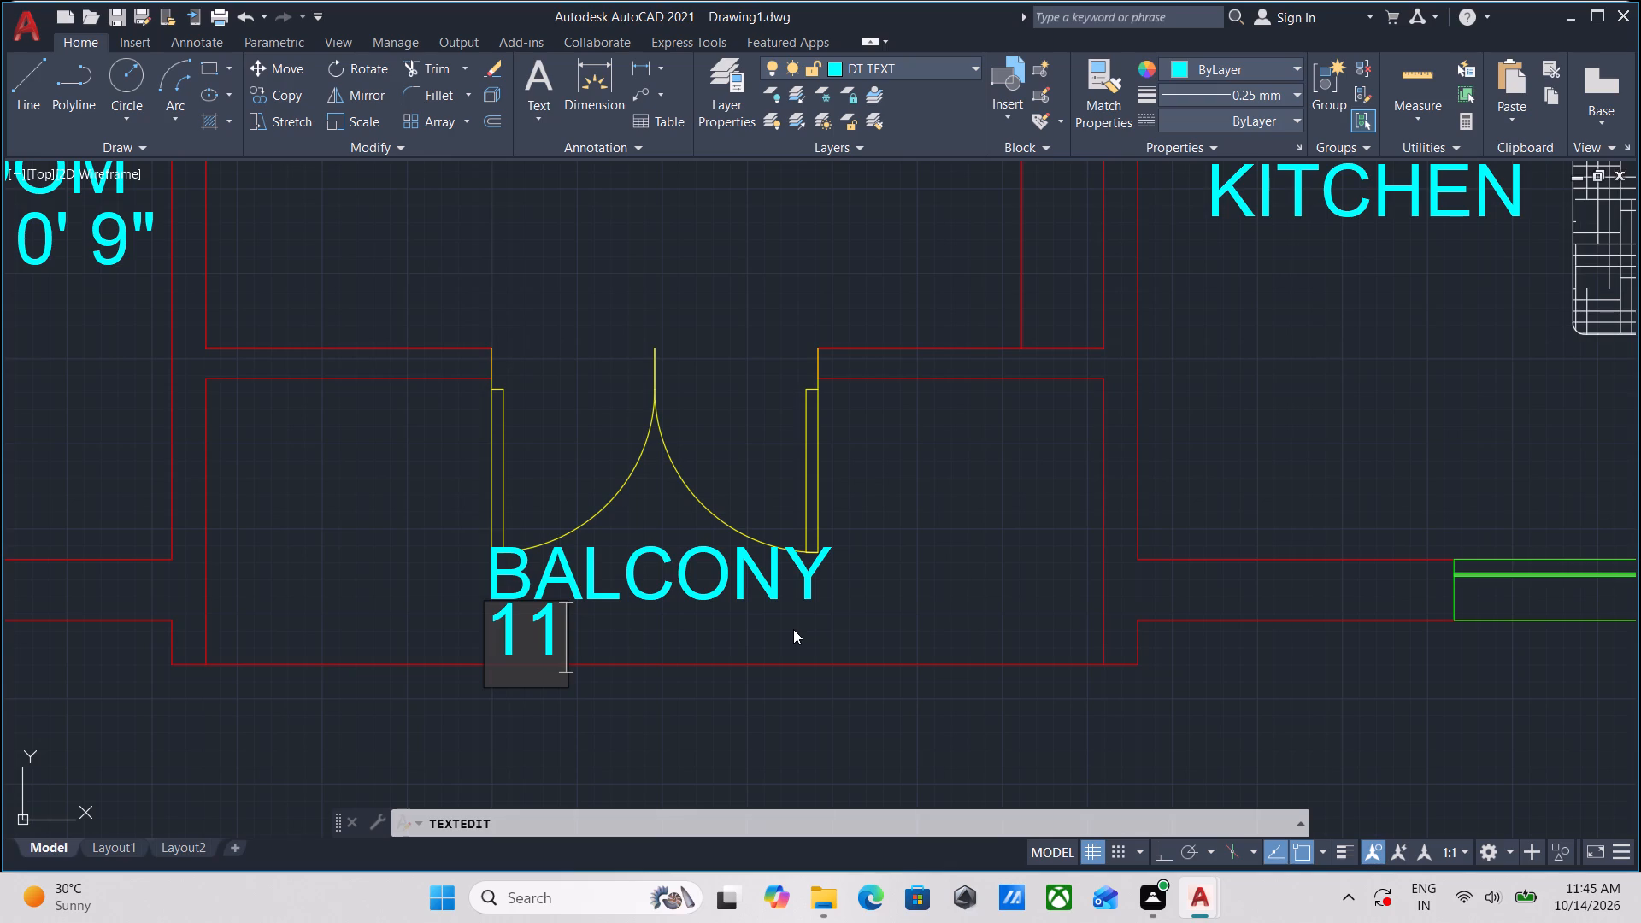
{"action": "type", "text": "'"}
{"action": "key", "text": "space"}
{"action": "key", "text": "0"}
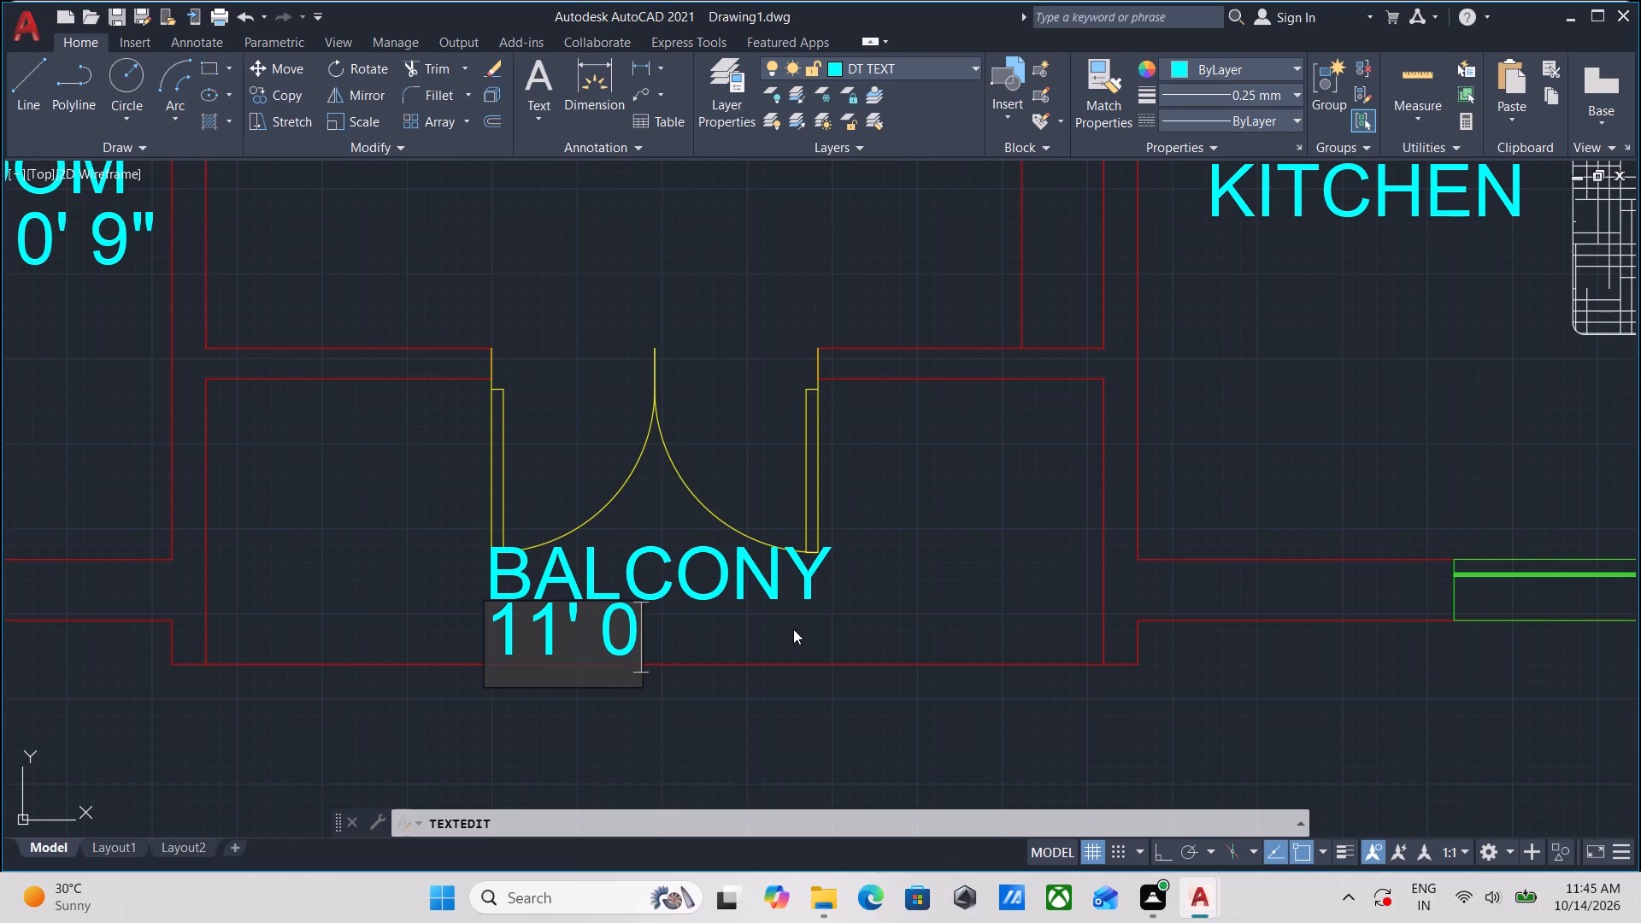
{"action": "key", "text": "ctrl+apostrophe"}
{"action": "key", "text": "shift+quotedbl"}
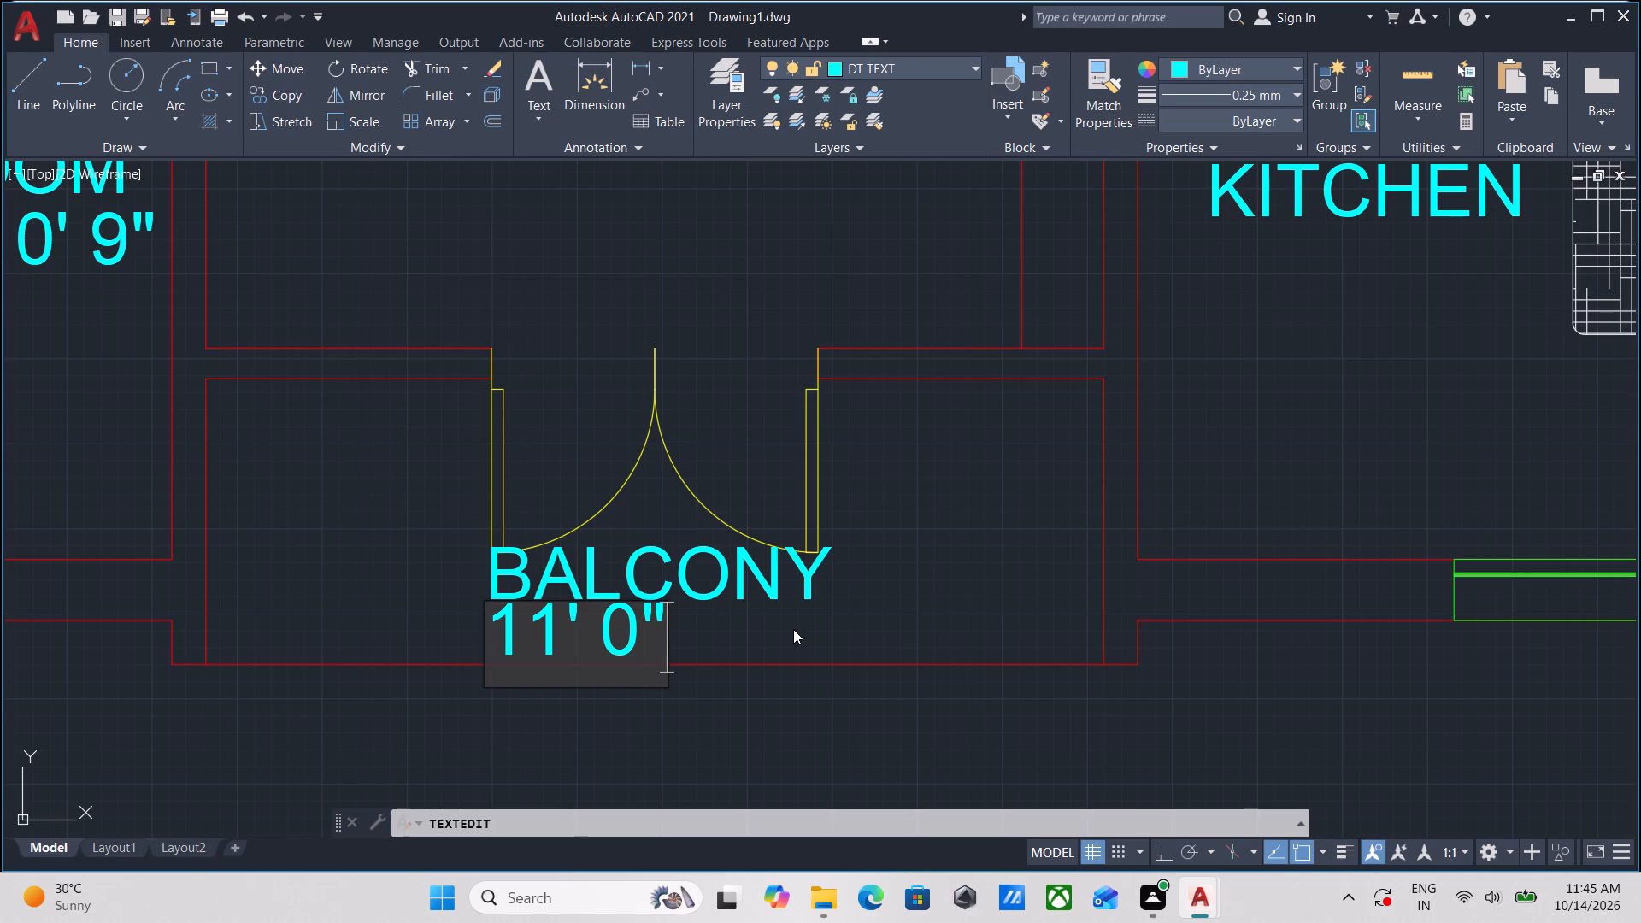
{"action": "key", "text": "space"}
{"action": "type", "text": "x"}
{"action": "key", "text": "space"}
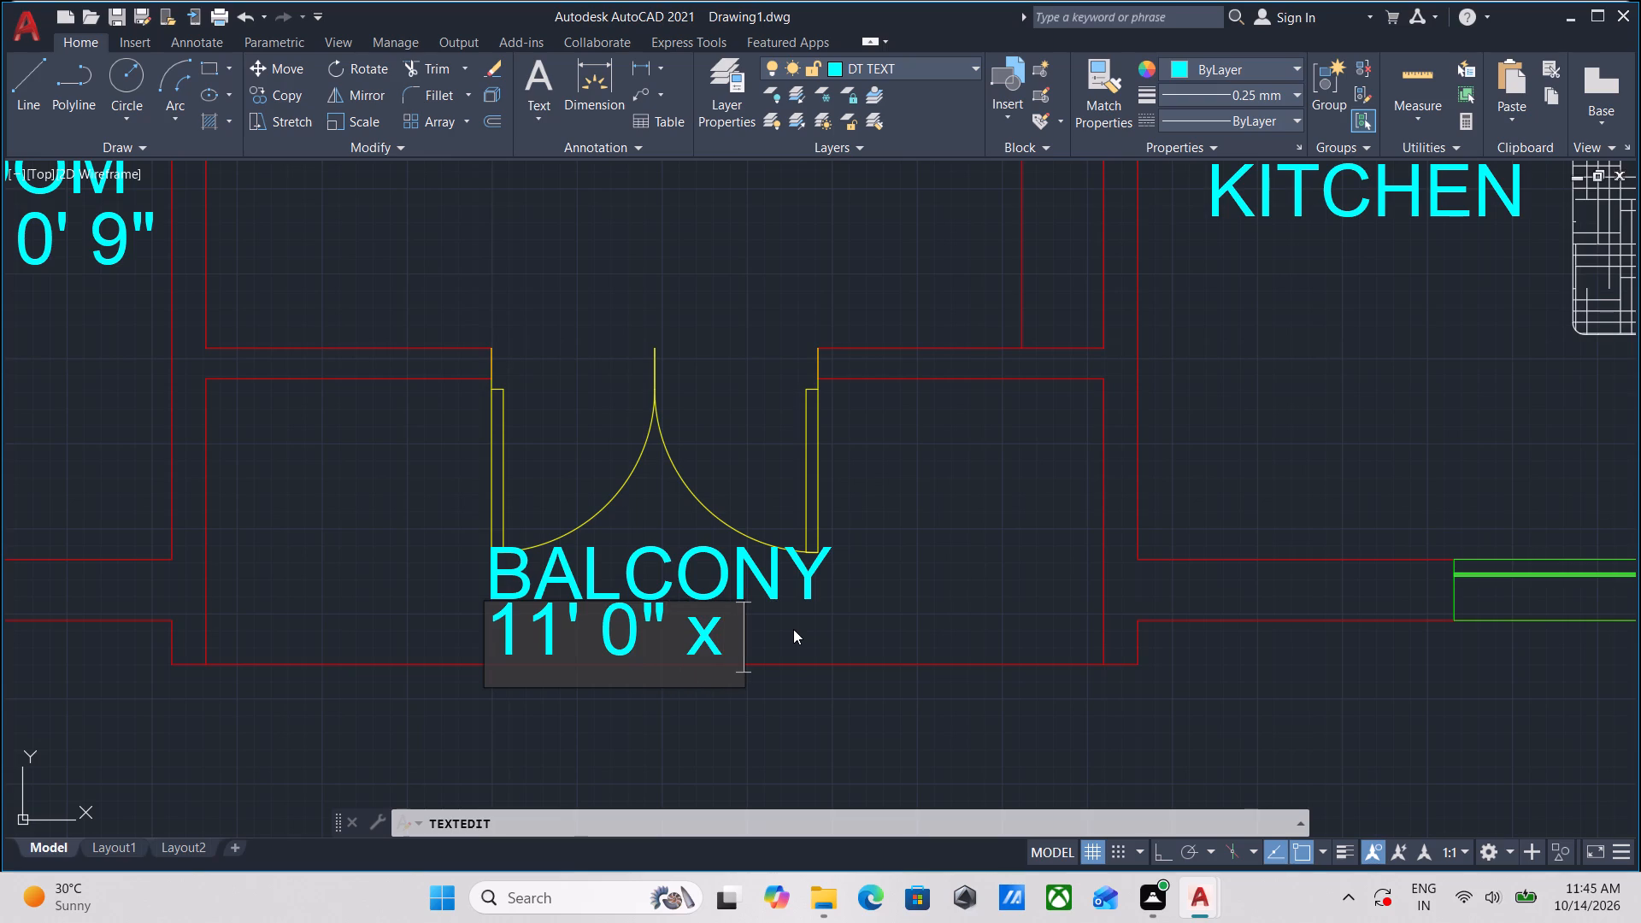
{"action": "key", "text": "BackSpace"}
{"action": "key", "text": "BackSpace"}
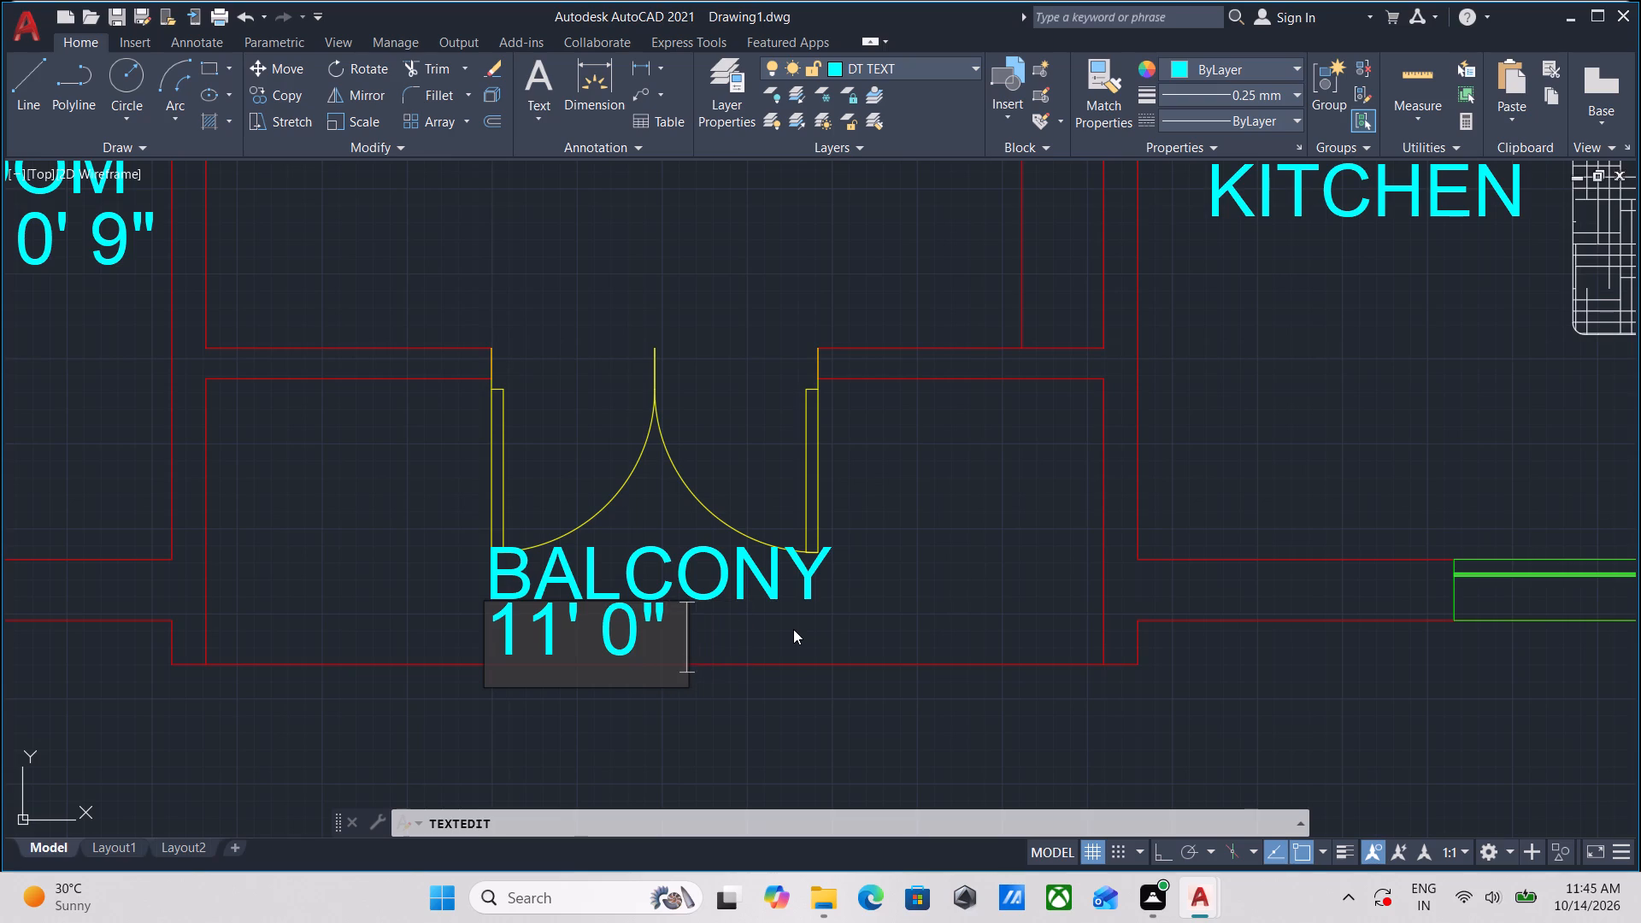
{"action": "key", "text": "x"}
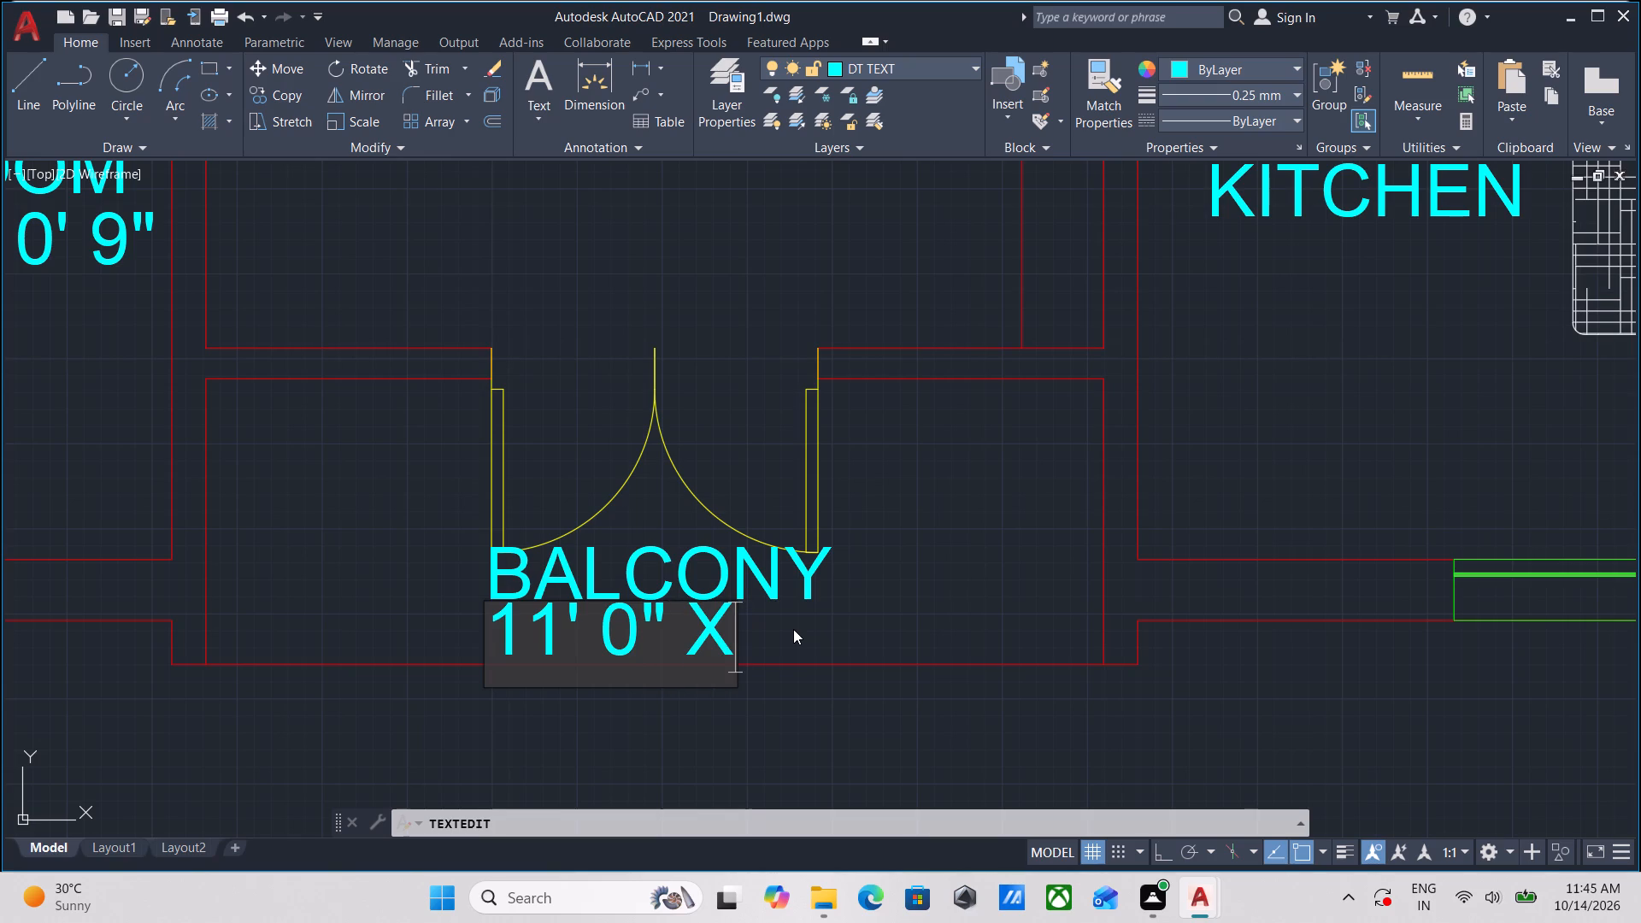
{"action": "key", "text": "space"}
{"action": "type", "text": "10'"}
{"action": "key", "text": "space"}
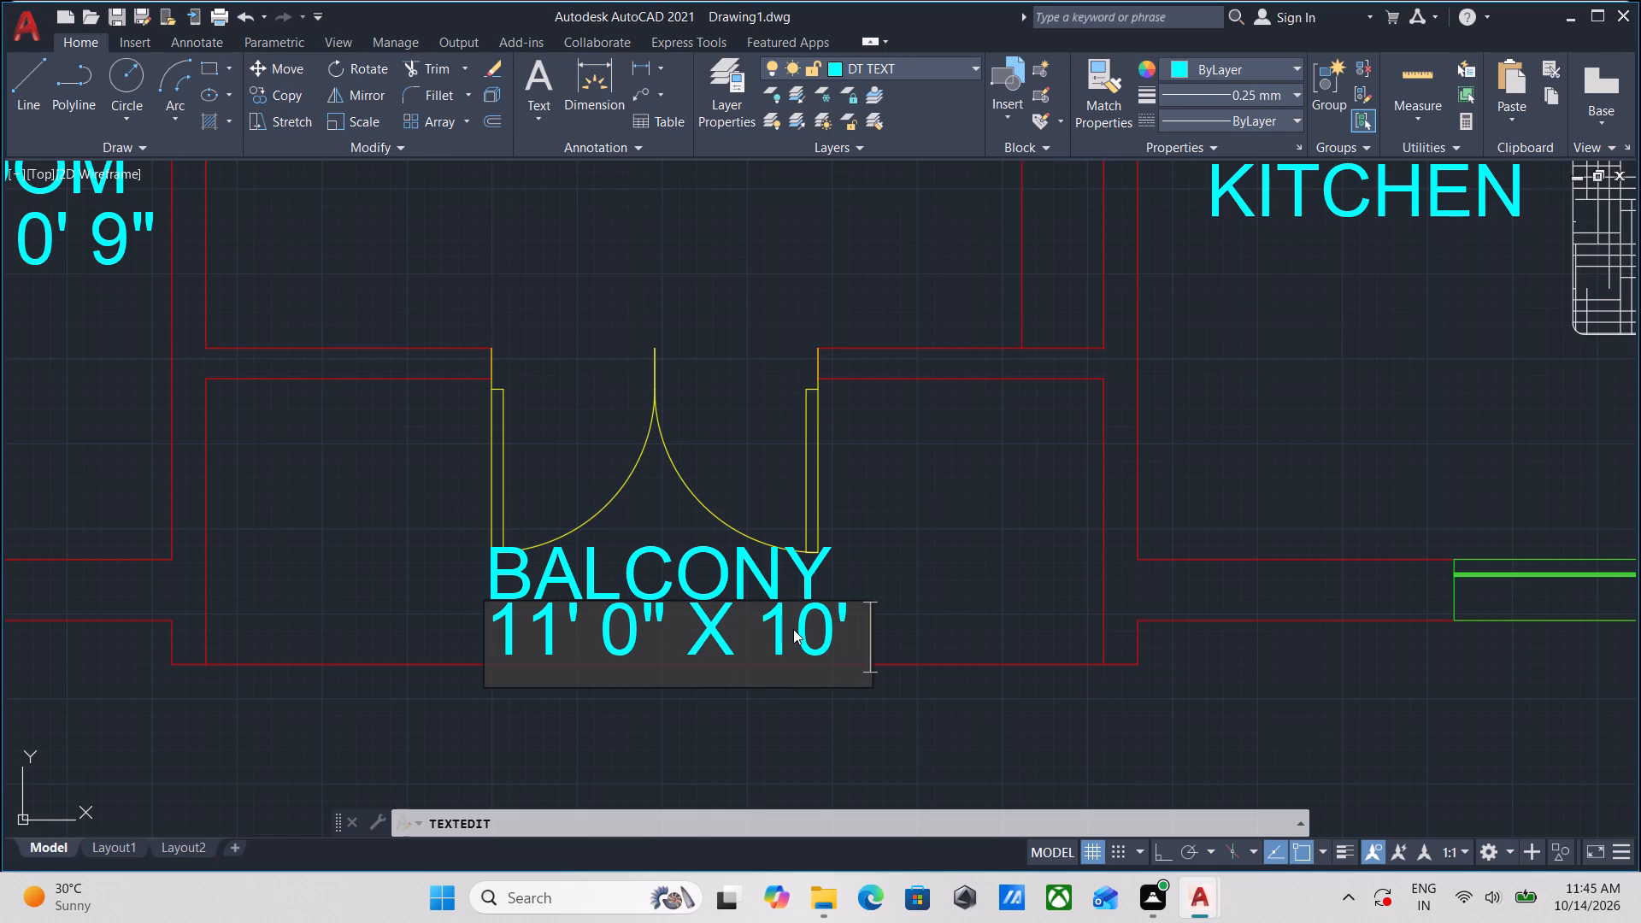
{"action": "type", "text": "9"}
{"action": "key", "text": "shift+quotedbl"}
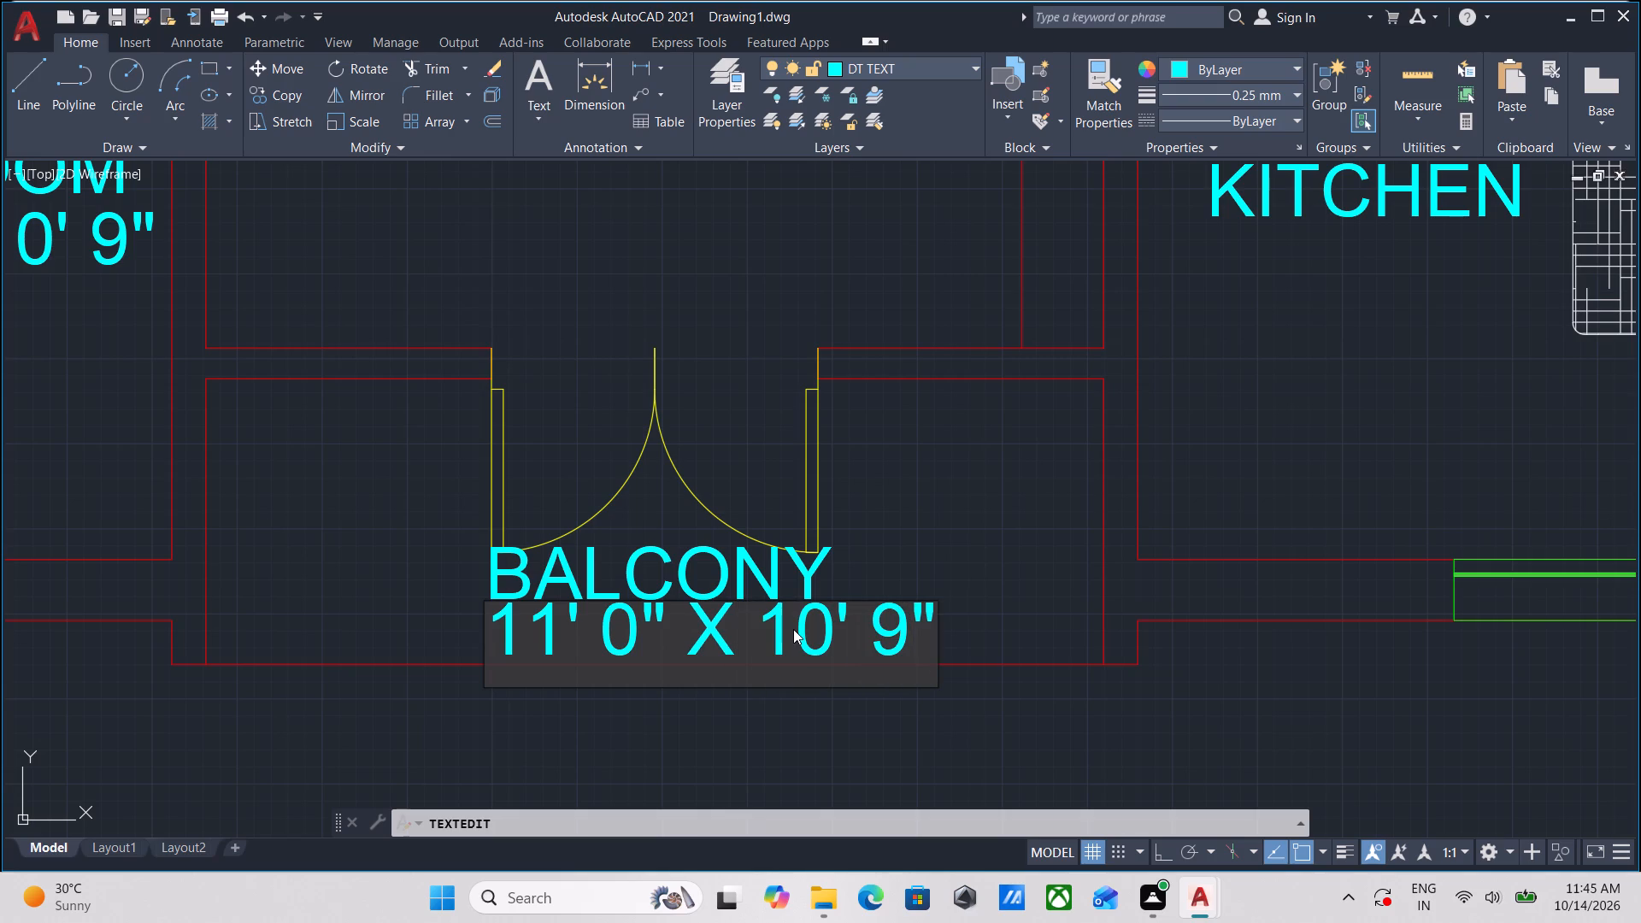
{"action": "key", "text": "Return"}
{"action": "key", "text": "Return"}
Shift the BALCONY label about 5" east, closer to centred over its size text.
{"action": "scroll", "coordinate": [580, 624], "scroll_direction": "up", "scroll_amount": 2}
{"action": "scroll", "coordinate": [598, 612], "scroll_direction": "down", "scroll_amount": 3}
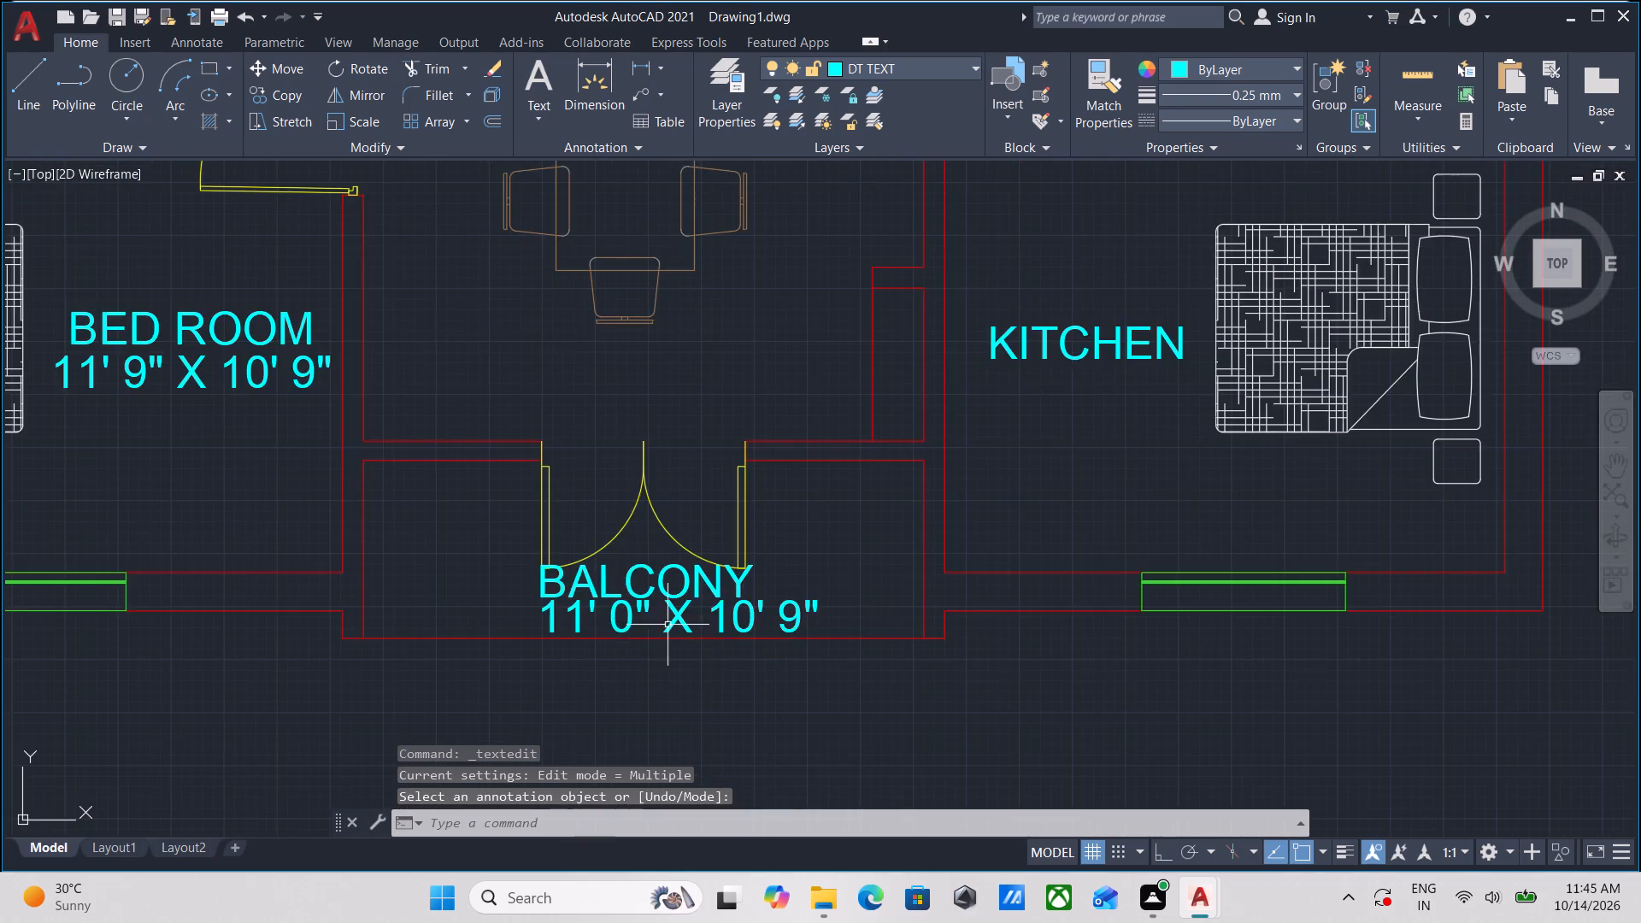
{"action": "scroll", "coordinate": [795, 645], "scroll_direction": "down", "scroll_amount": 1}
{"action": "scroll", "coordinate": [723, 625], "scroll_direction": "up", "scroll_amount": 1}
{"action": "scroll", "coordinate": [574, 569], "scroll_direction": "up", "scroll_amount": 3}
{"action": "left_click_drag", "start_coordinate": [984, 543], "coordinate": [971, 550]}
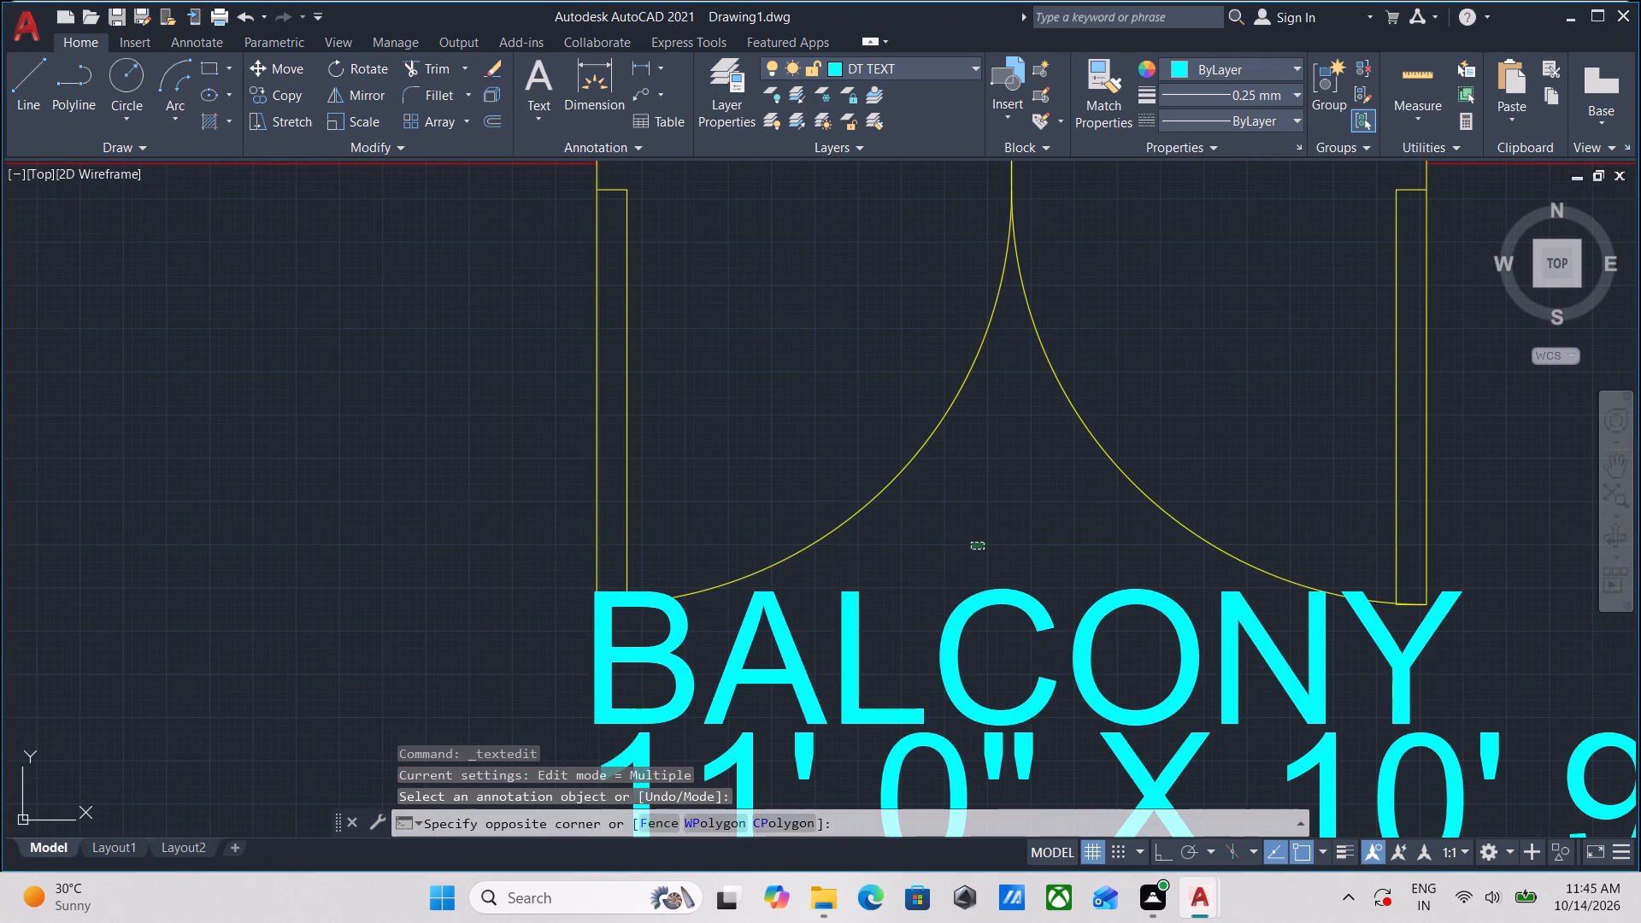
{"action": "left_click", "coordinate": [815, 614]}
{"action": "left_click", "coordinate": [579, 726]}
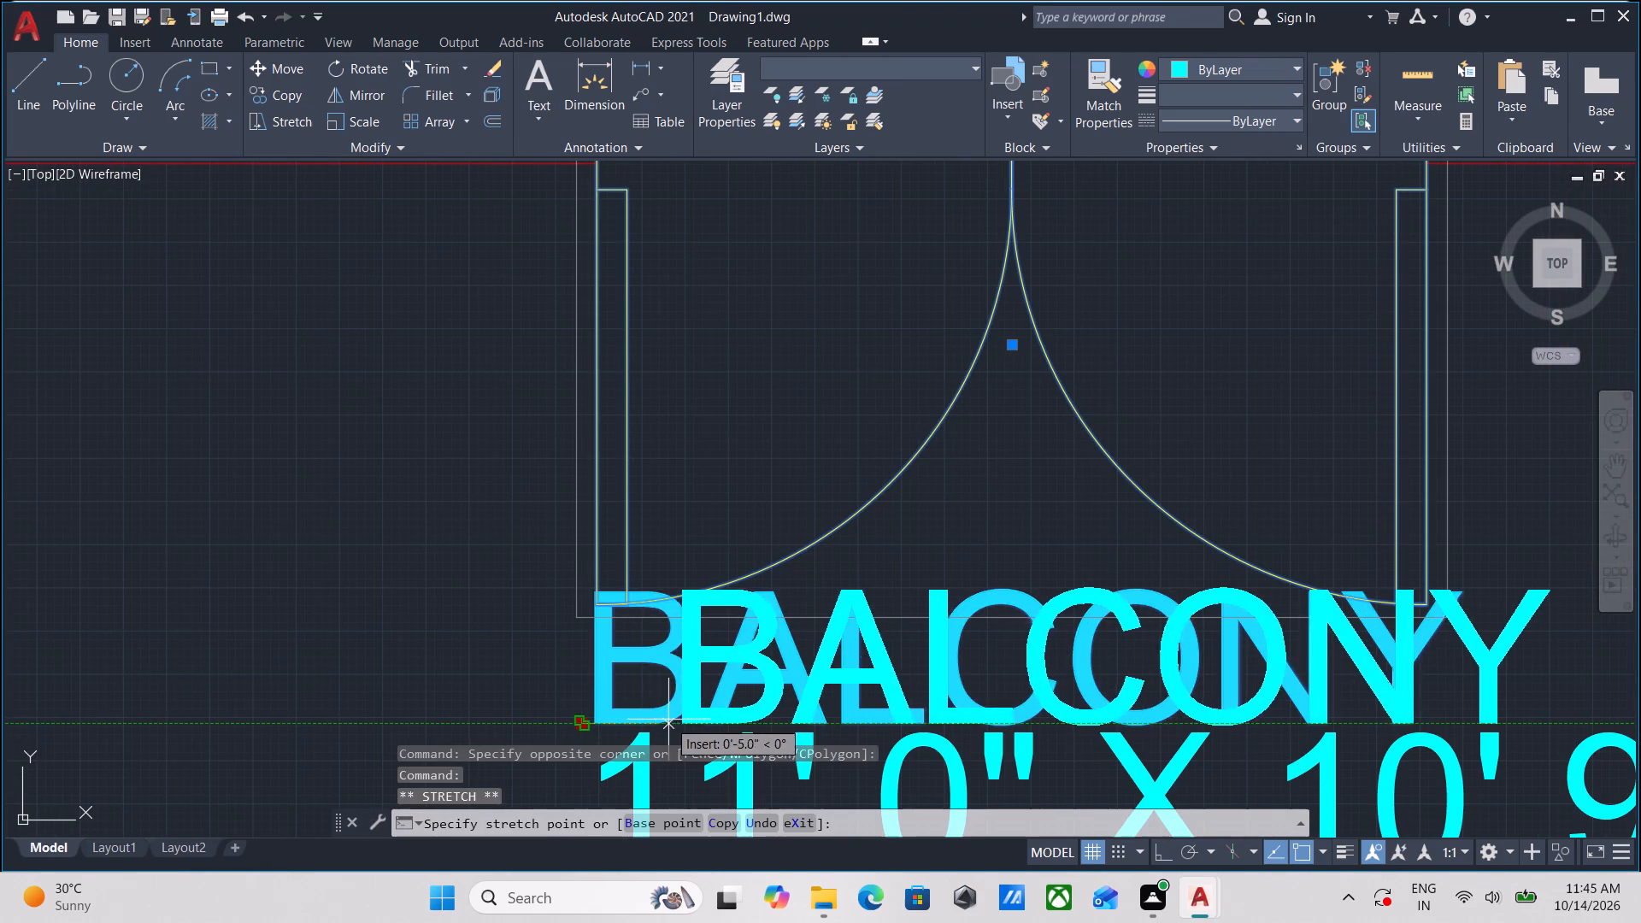
{"action": "left_click", "coordinate": [673, 717]}
{"action": "scroll", "coordinate": [691, 709], "scroll_direction": "down", "scroll_amount": 3}
{"action": "key", "text": "Escape"}
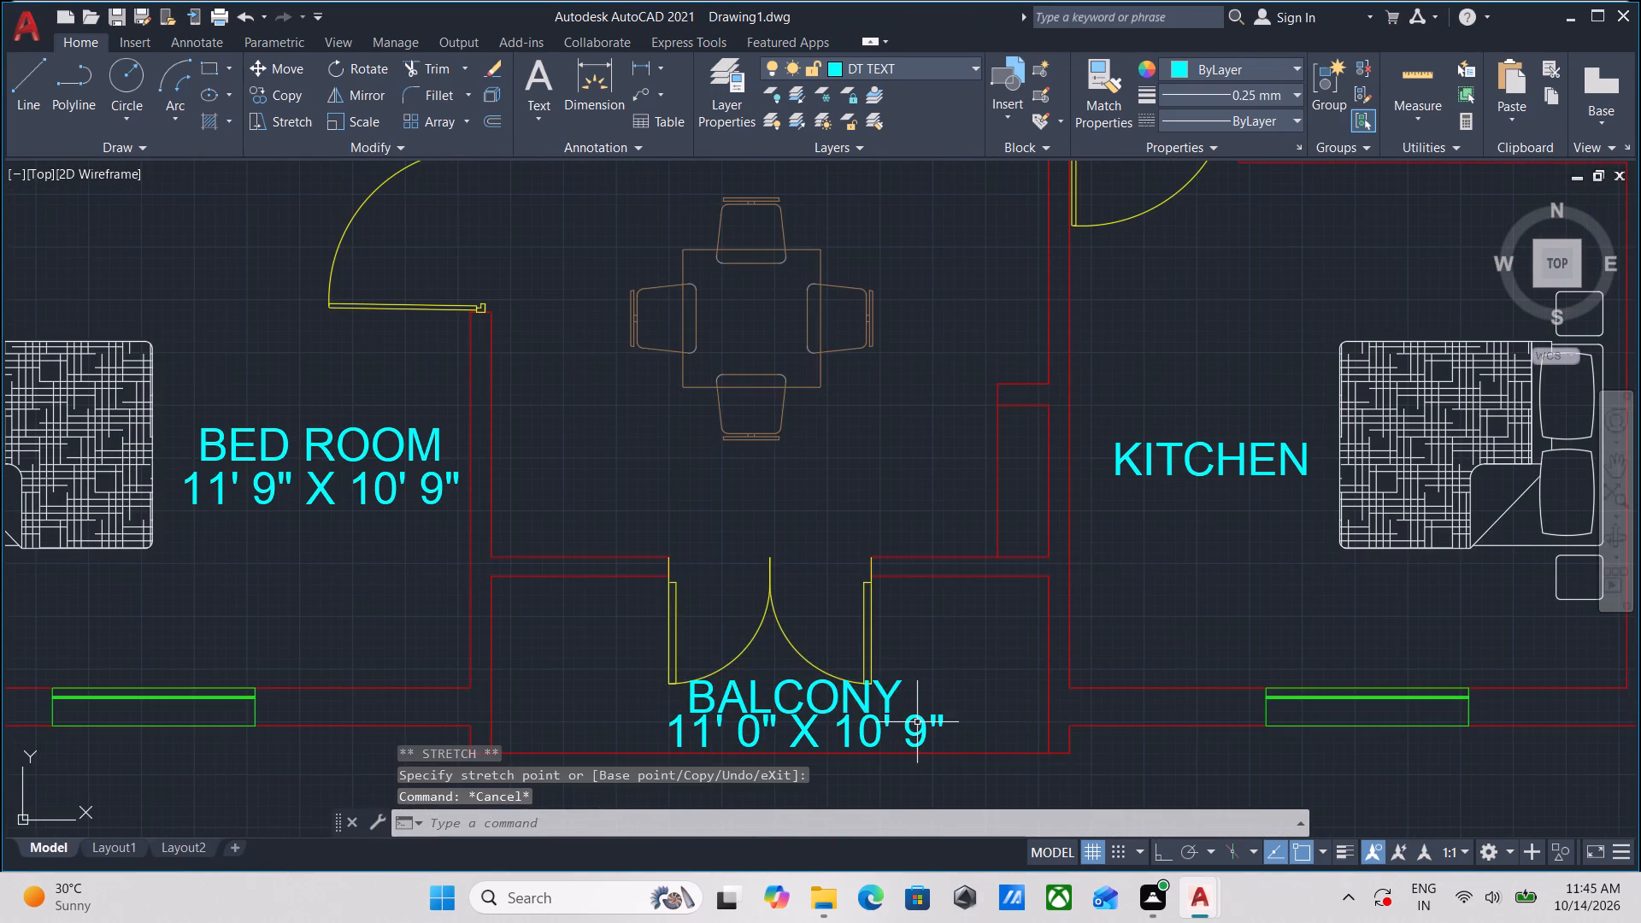
Change the KITCHEN placeholder beside the bed in the bedroom east of the balcony to BED ROOM.
{"action": "scroll", "coordinate": [917, 722], "scroll_direction": "up", "scroll_amount": 1}
{"action": "scroll", "coordinate": [918, 722], "scroll_direction": "down", "scroll_amount": 1}
{"action": "middle_click_drag", "start_coordinate": [918, 722], "coordinate": [697, 712]}
{"action": "middle_click_drag", "start_coordinate": [883, 631], "coordinate": [703, 680]}
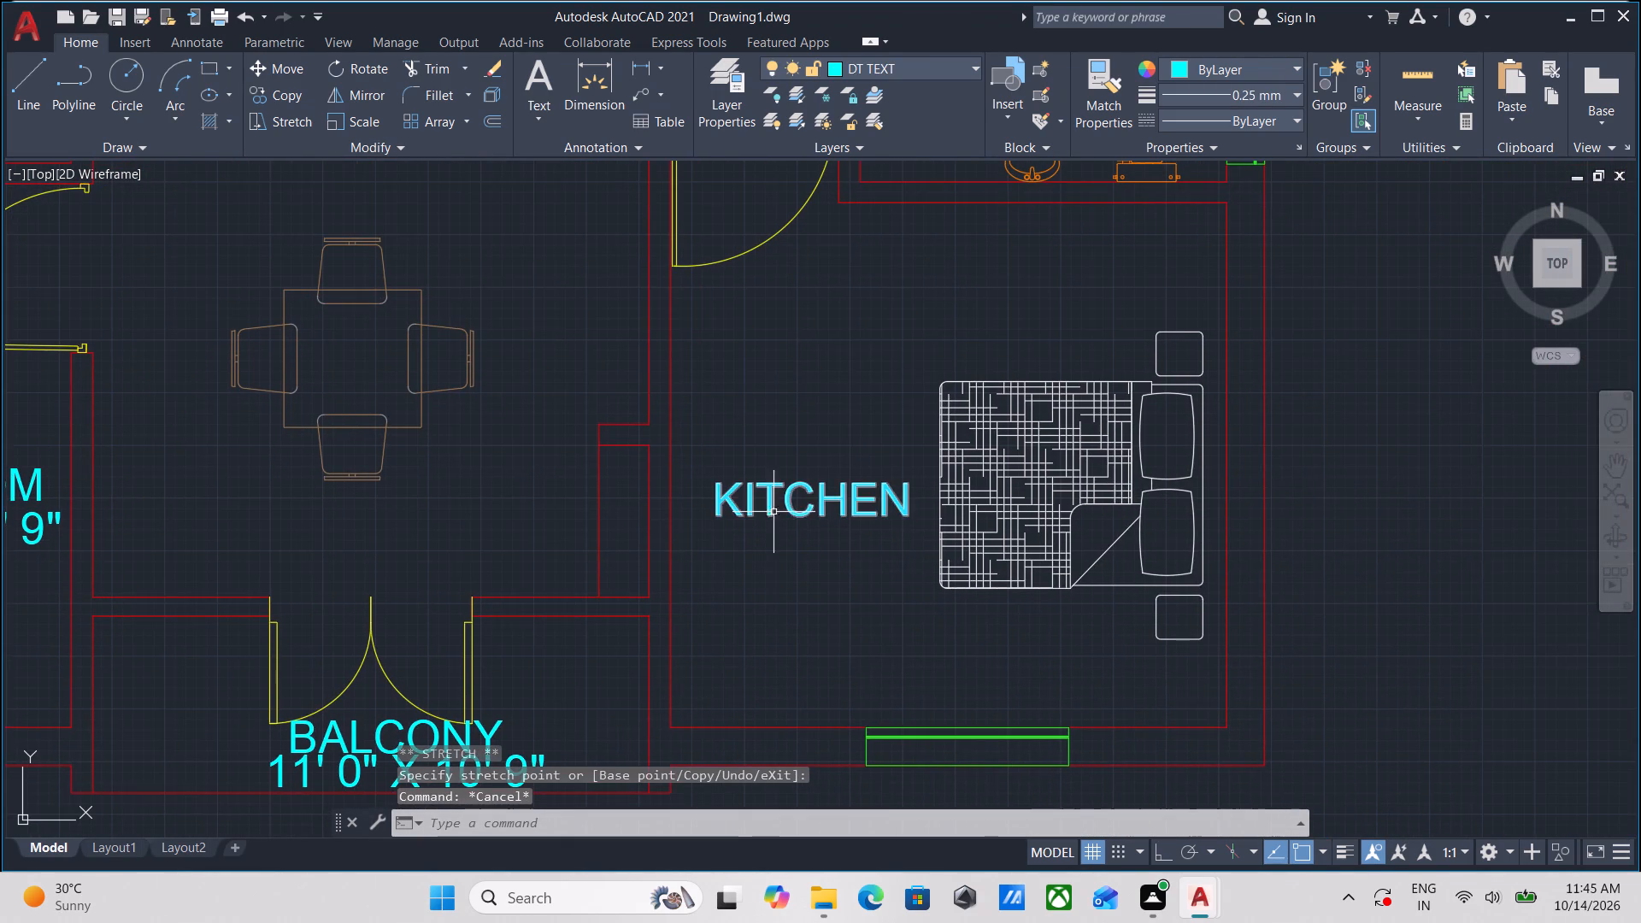
{"action": "double_click", "coordinate": [770, 499]}
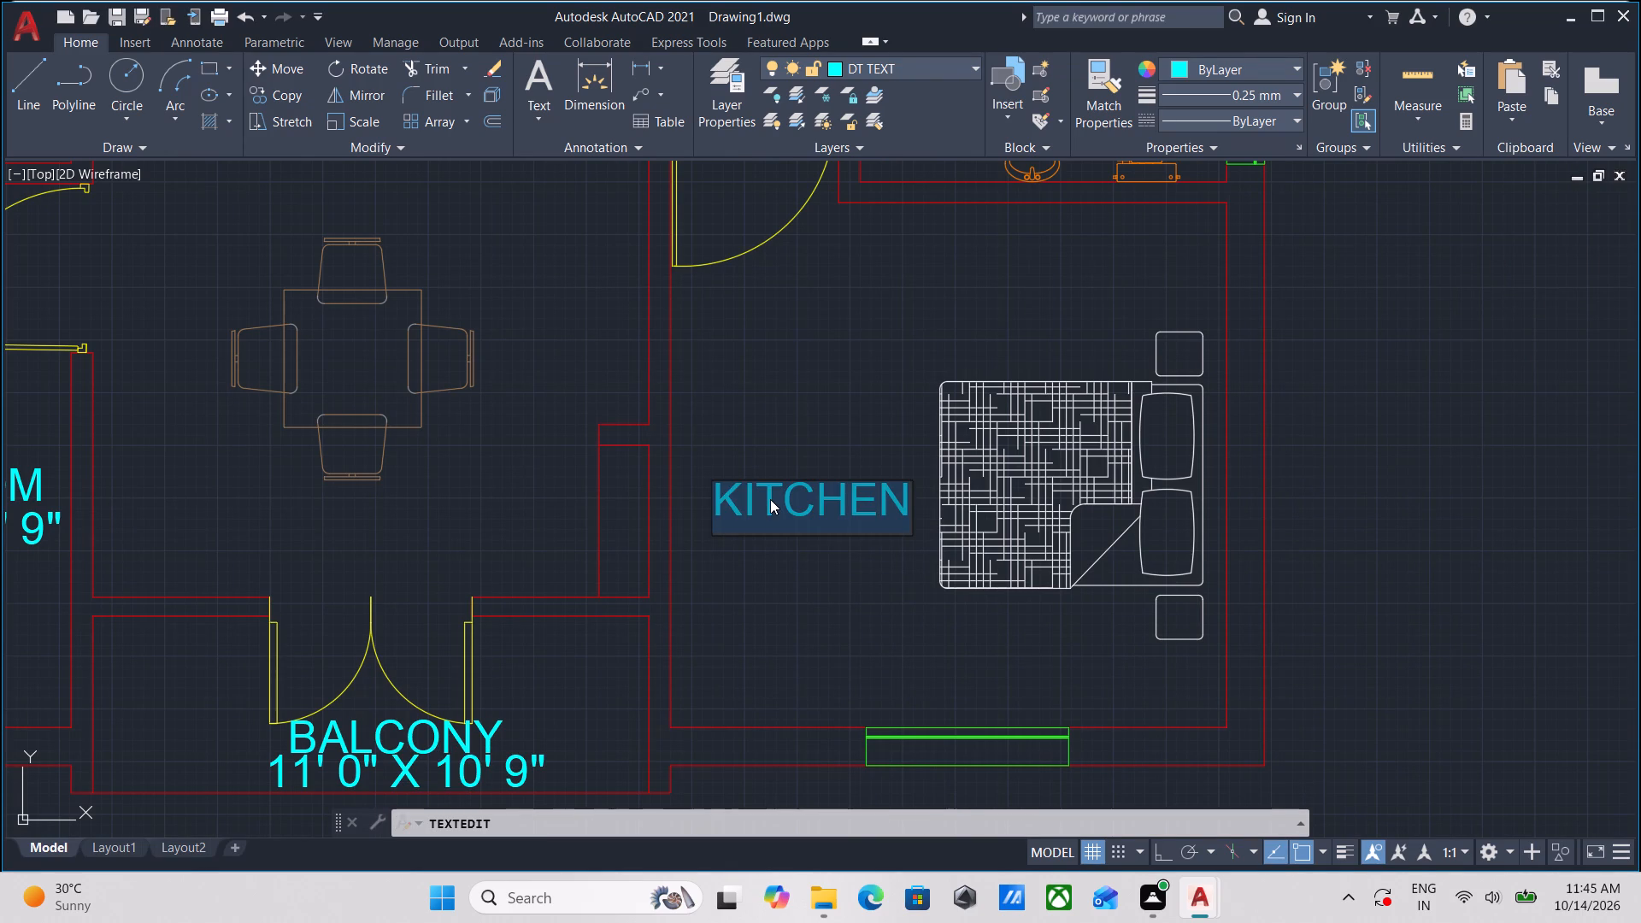
{"action": "type", "text": "BED"}
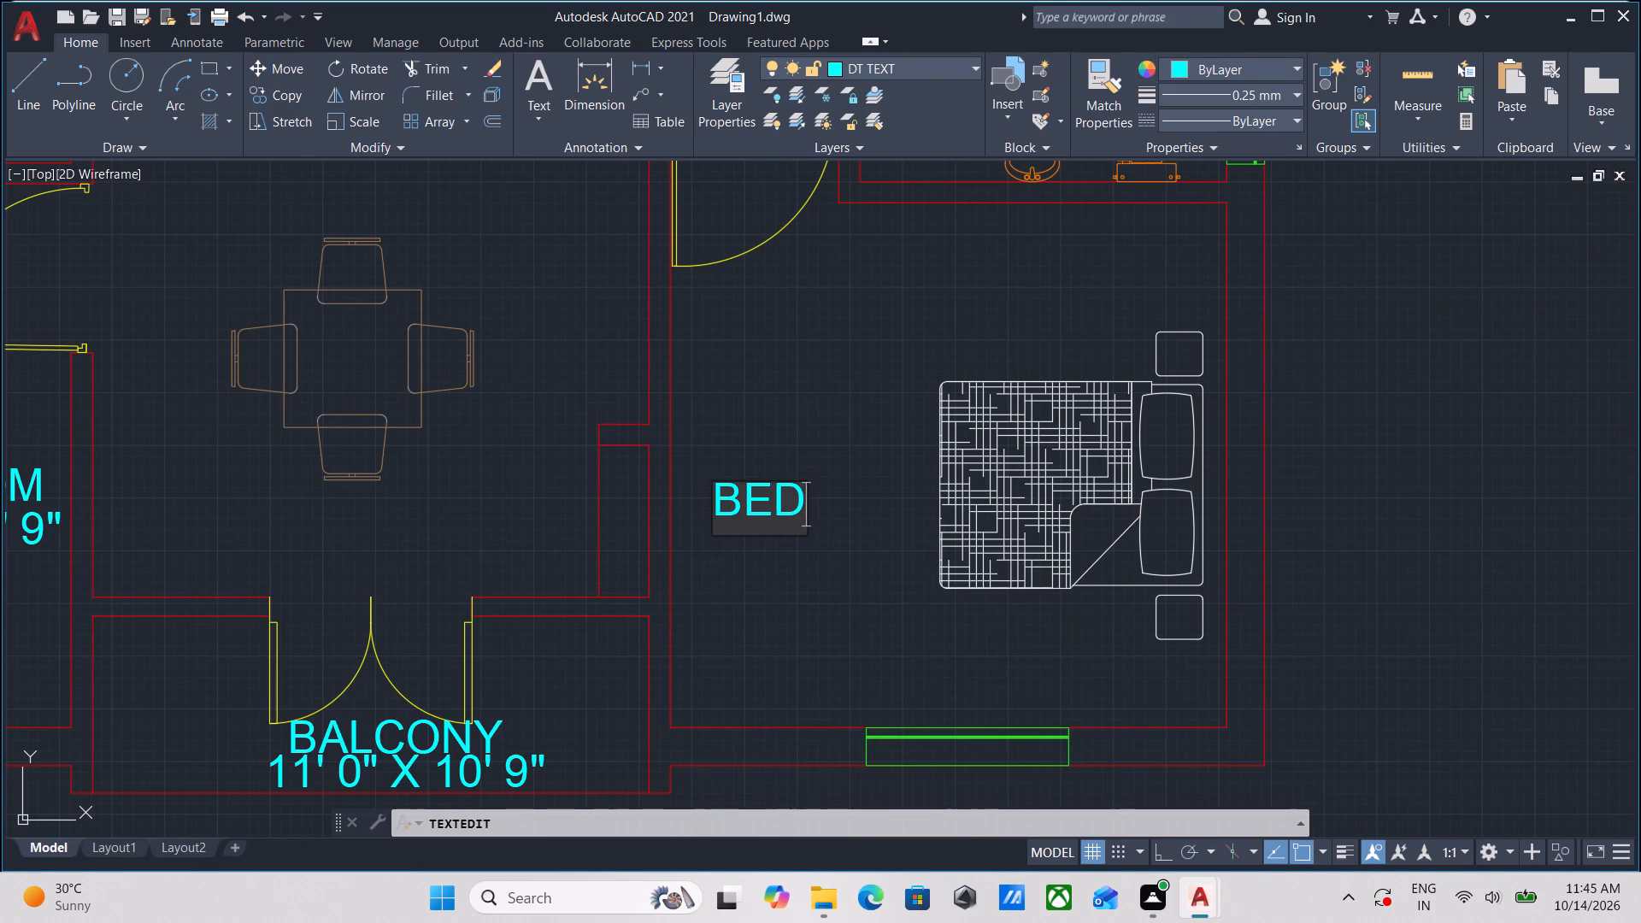
{"action": "left_click", "coordinate": [770, 499]}
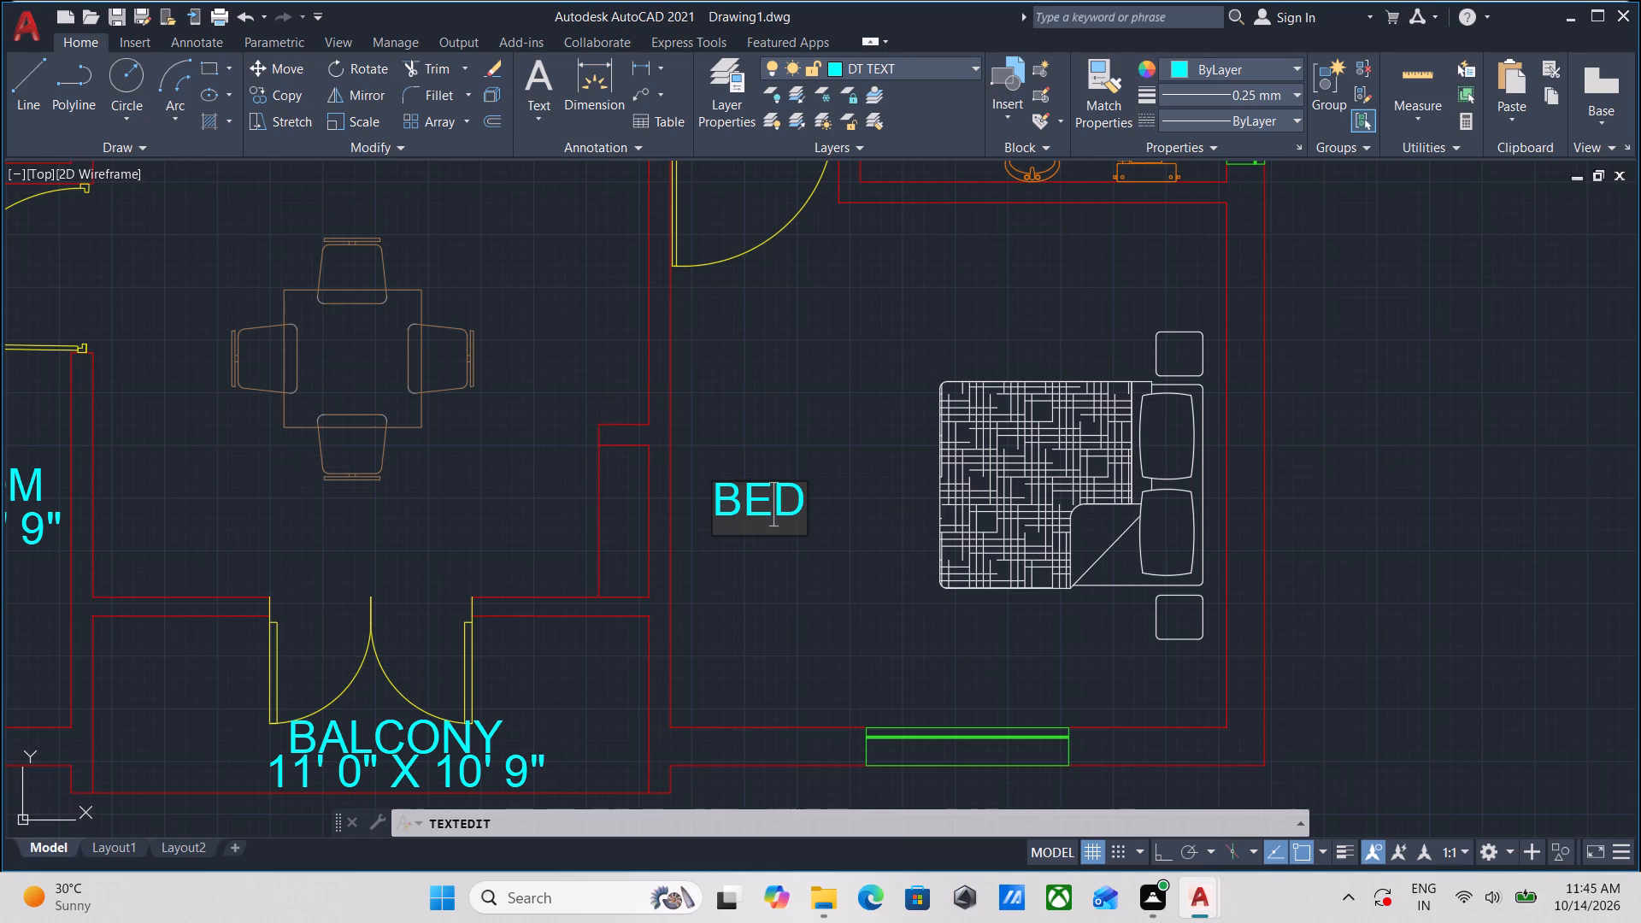
{"action": "left_click", "coordinate": [802, 500]}
{"action": "key", "text": "space"}
{"action": "type", "text": "ROOM"}
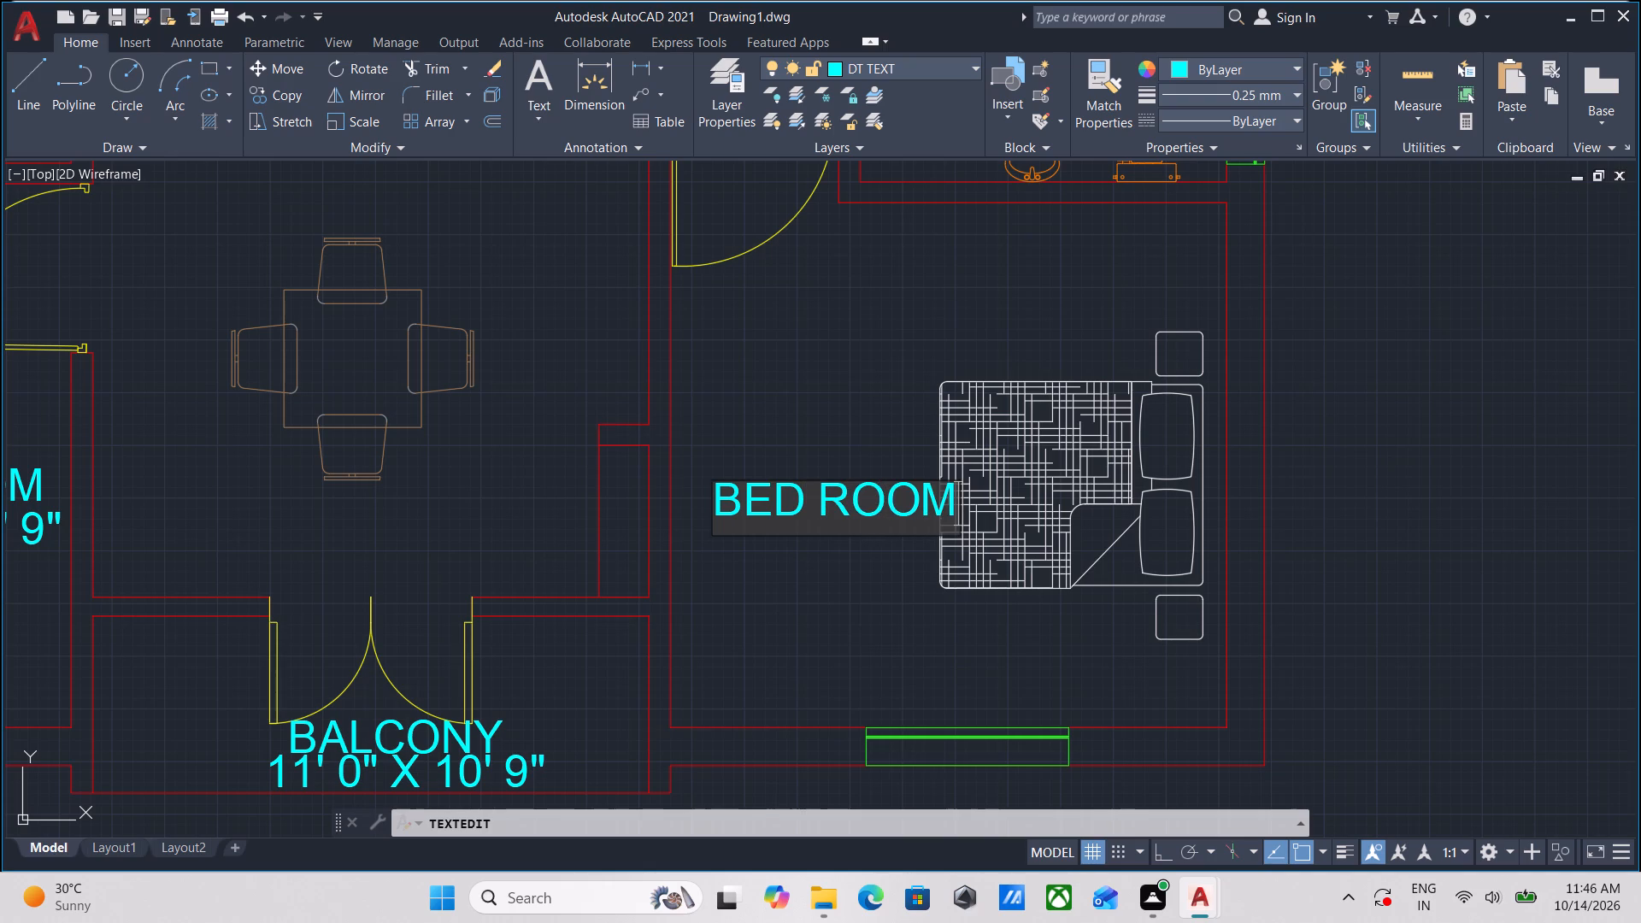
{"action": "key", "text": "Return"}
{"action": "key", "text": "Return"}
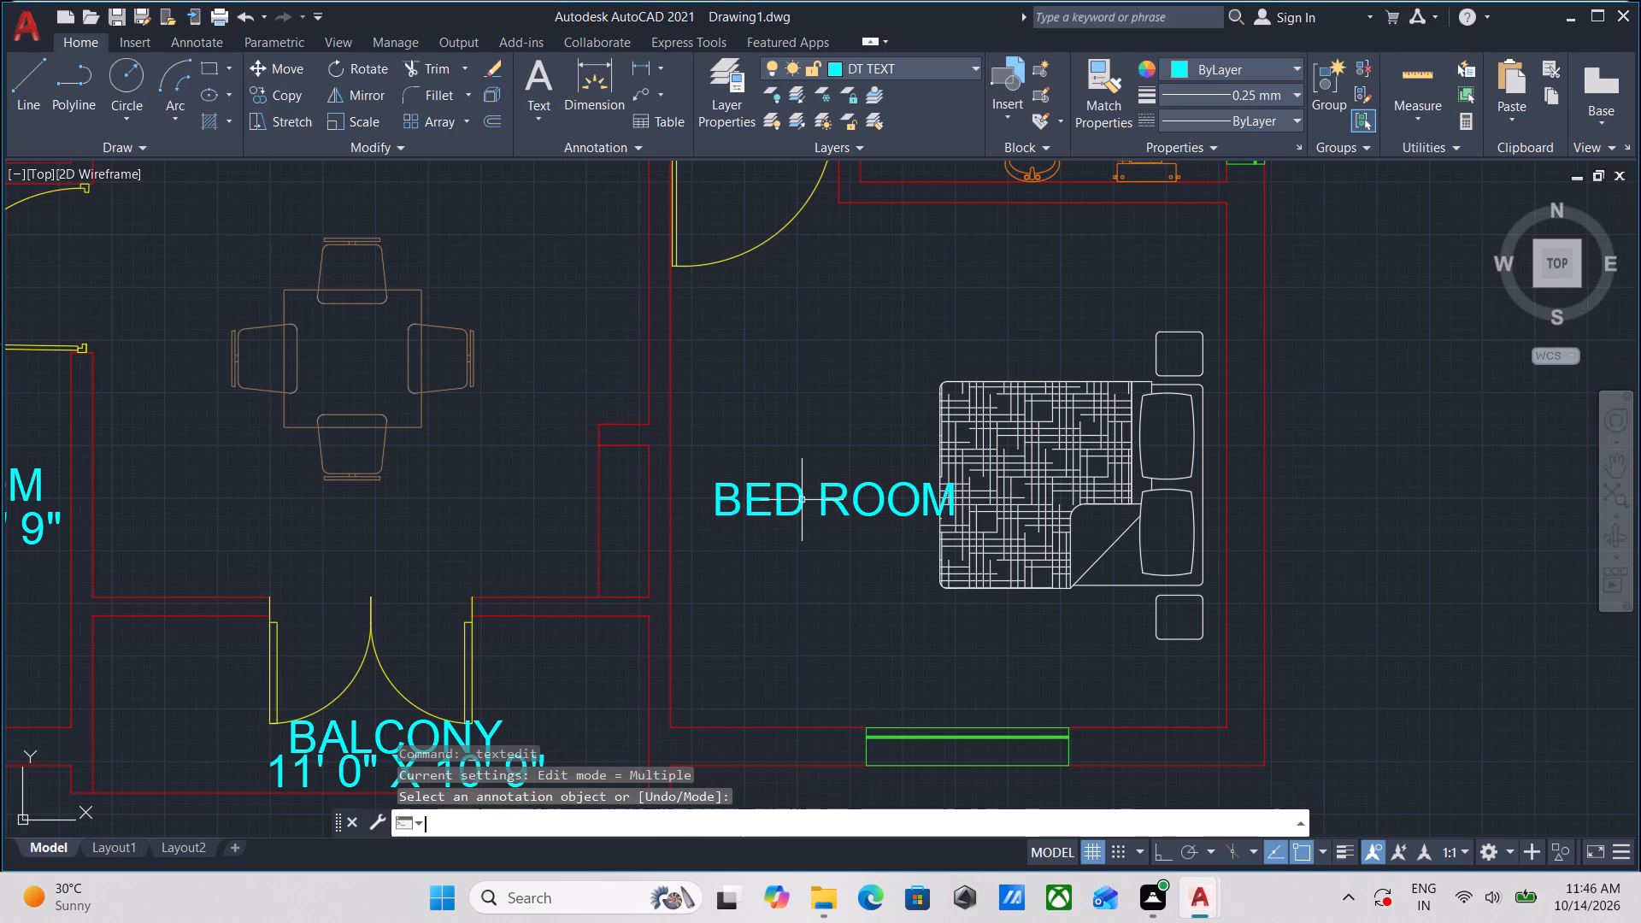
Copy the east bedroom's BED ROOM label and place the duplicate about 1'-2.6" directly beneath the original.
{"action": "scroll", "coordinate": [797, 519], "scroll_direction": "up", "scroll_amount": 2}
{"action": "left_click", "coordinate": [812, 554]}
{"action": "left_click", "coordinate": [709, 494]}
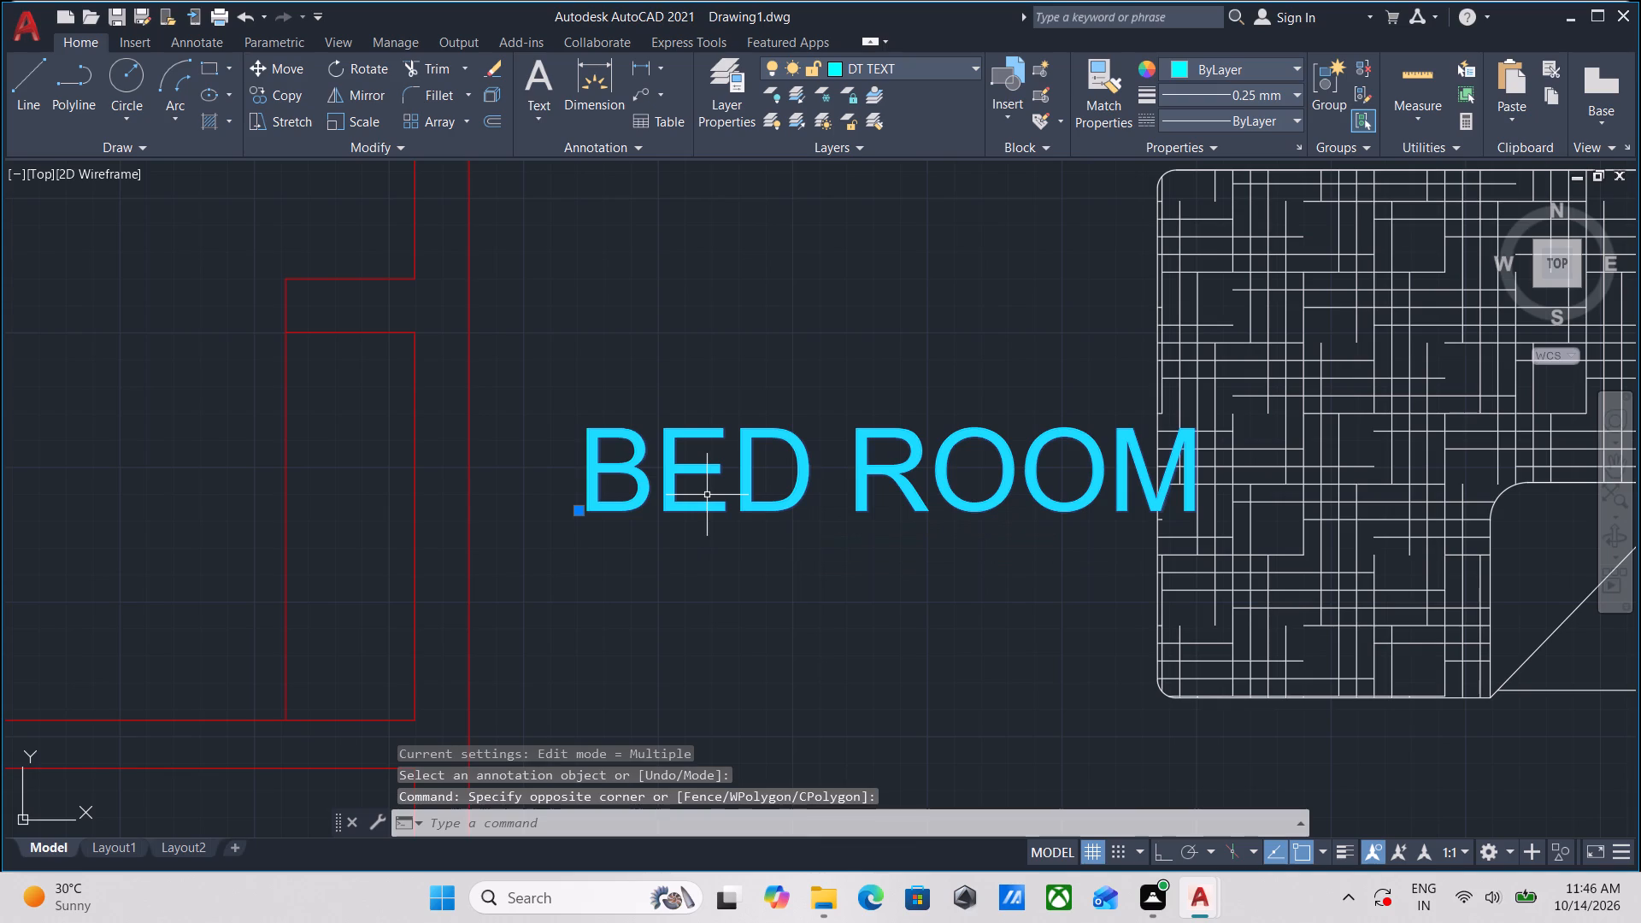
{"action": "type", "text": "CO"}
{"action": "key", "text": "Return"}
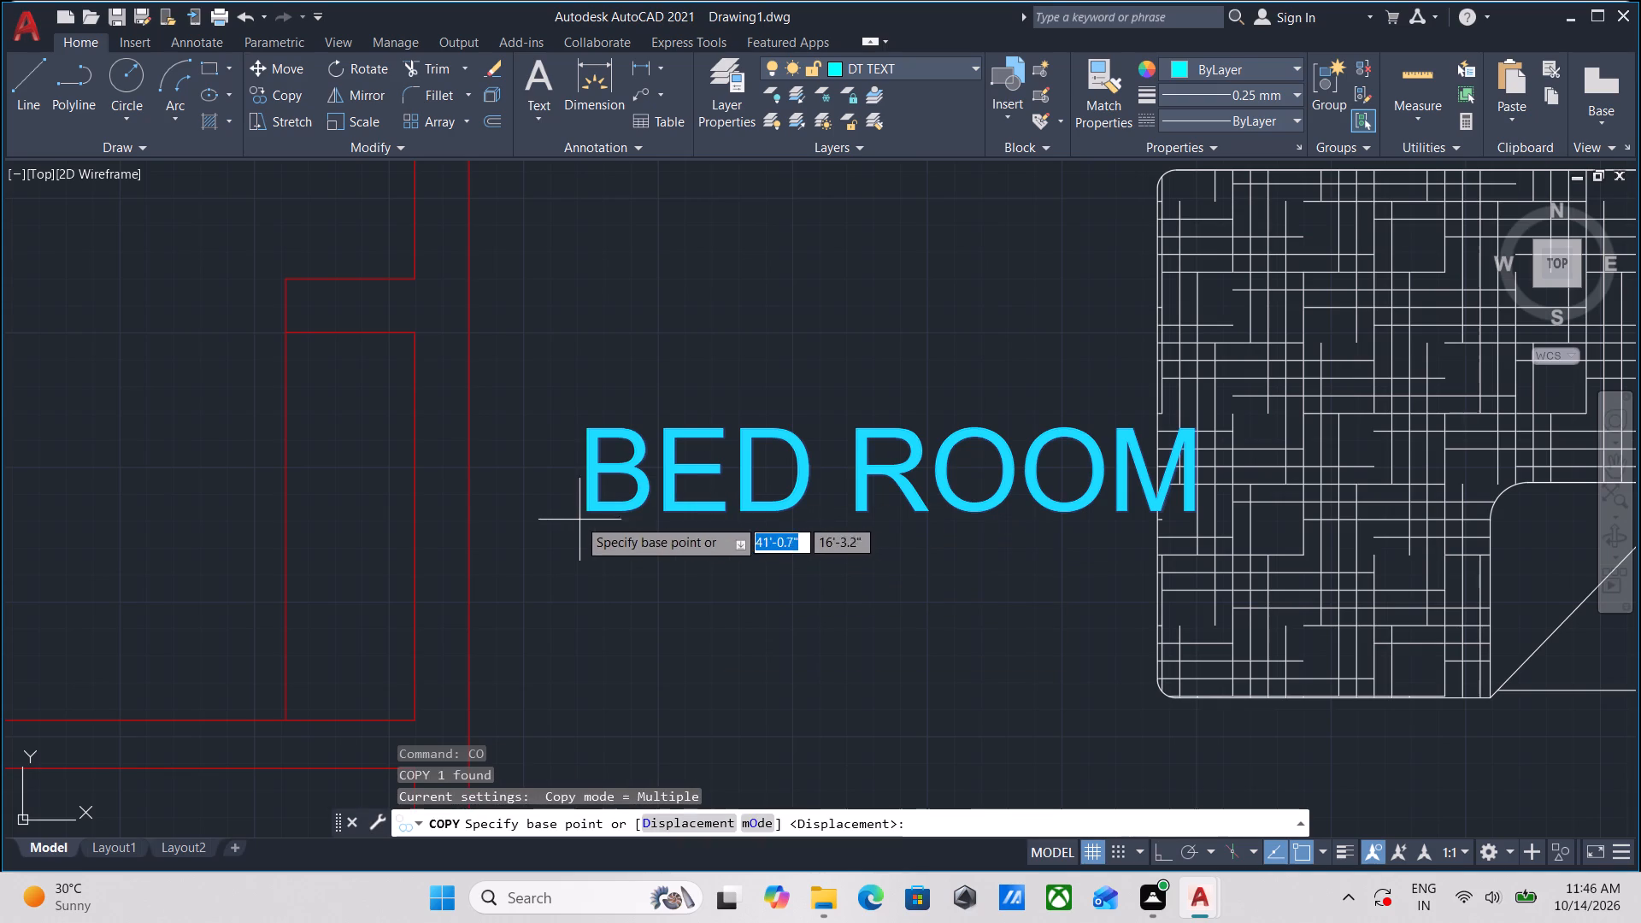
{"action": "left_click", "coordinate": [583, 512]}
{"action": "left_click", "coordinate": [582, 668]}
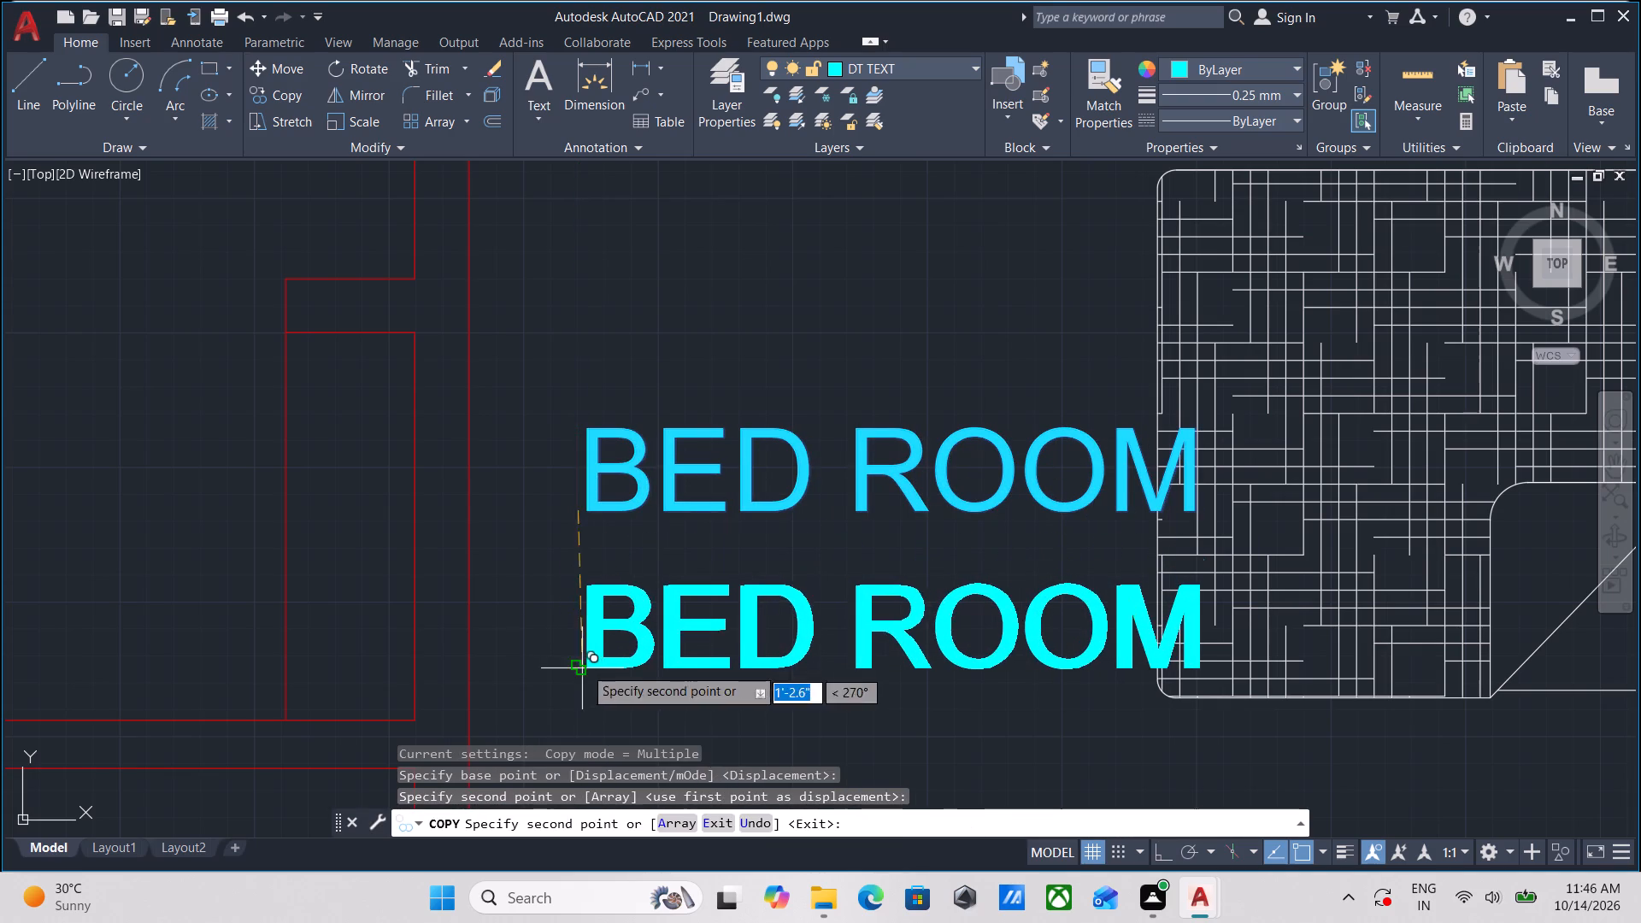
{"action": "key", "text": "Escape"}
Replace the lower BED ROOM duplicate with the room size text, beginning with 11'.
{"action": "double_click", "coordinate": [670, 603]}
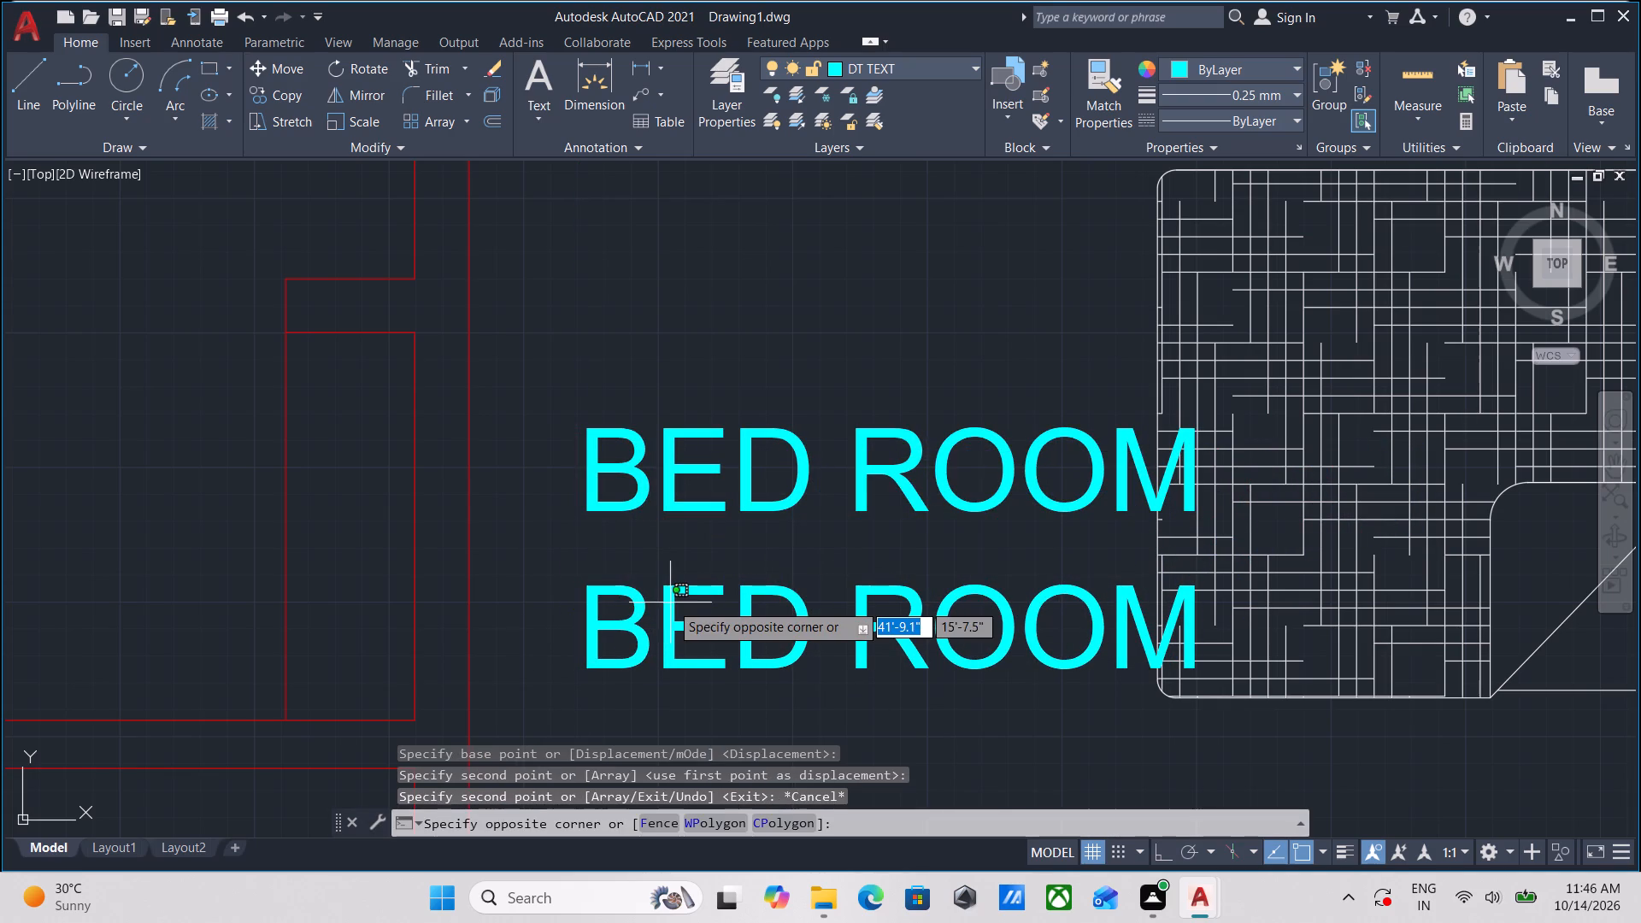
{"action": "key", "text": "Escape"}
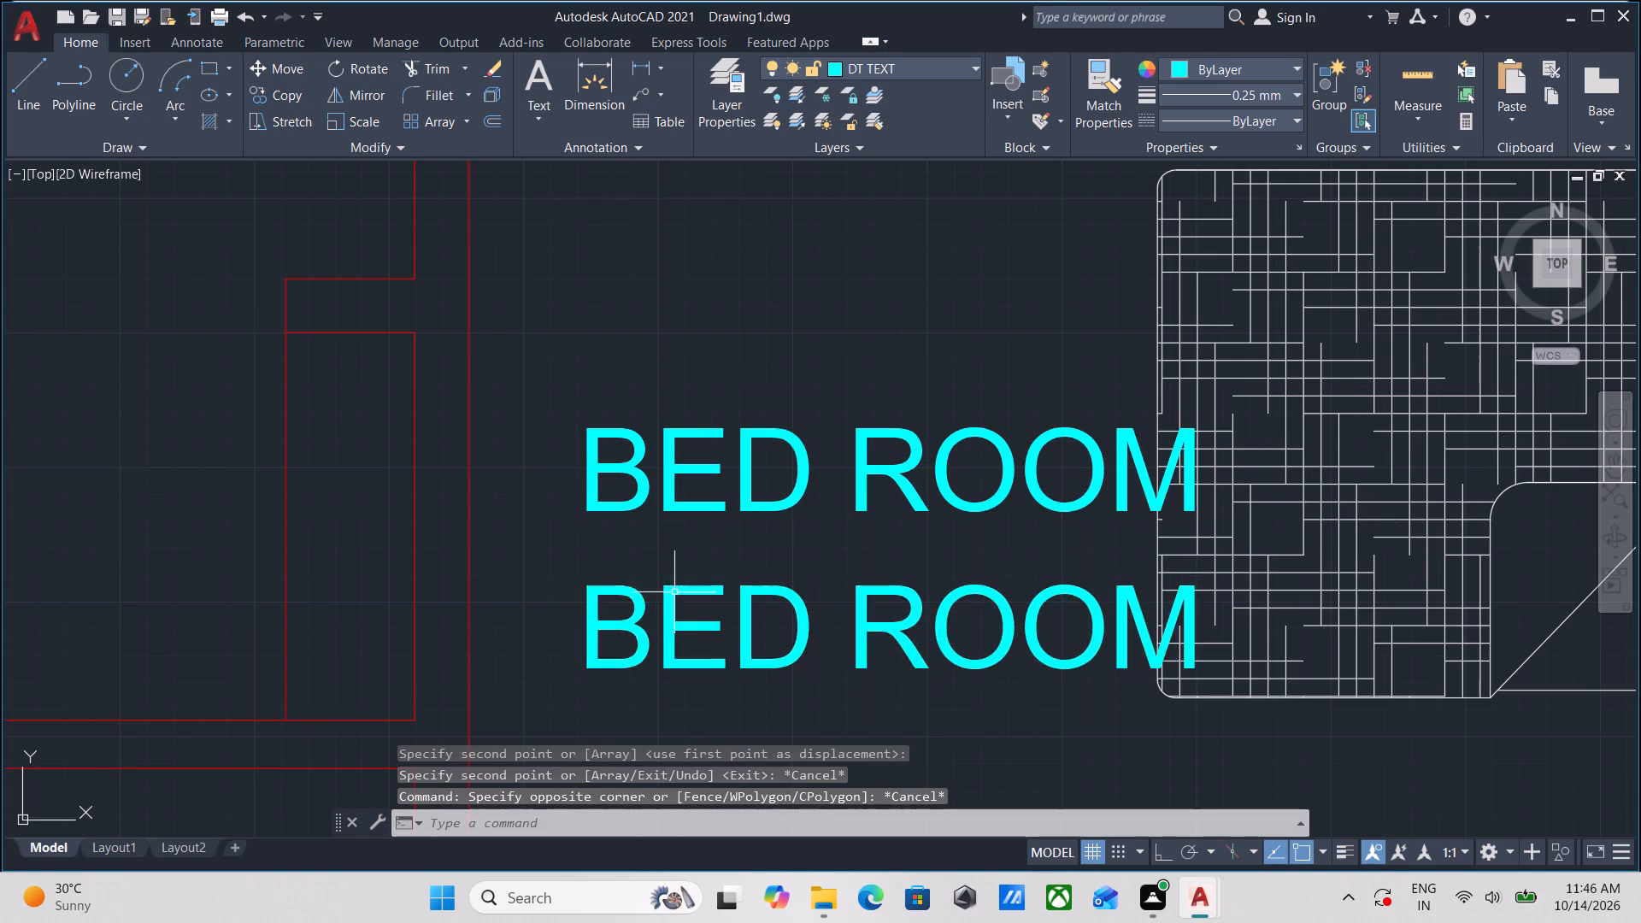
{"action": "double_click", "coordinate": [675, 595]}
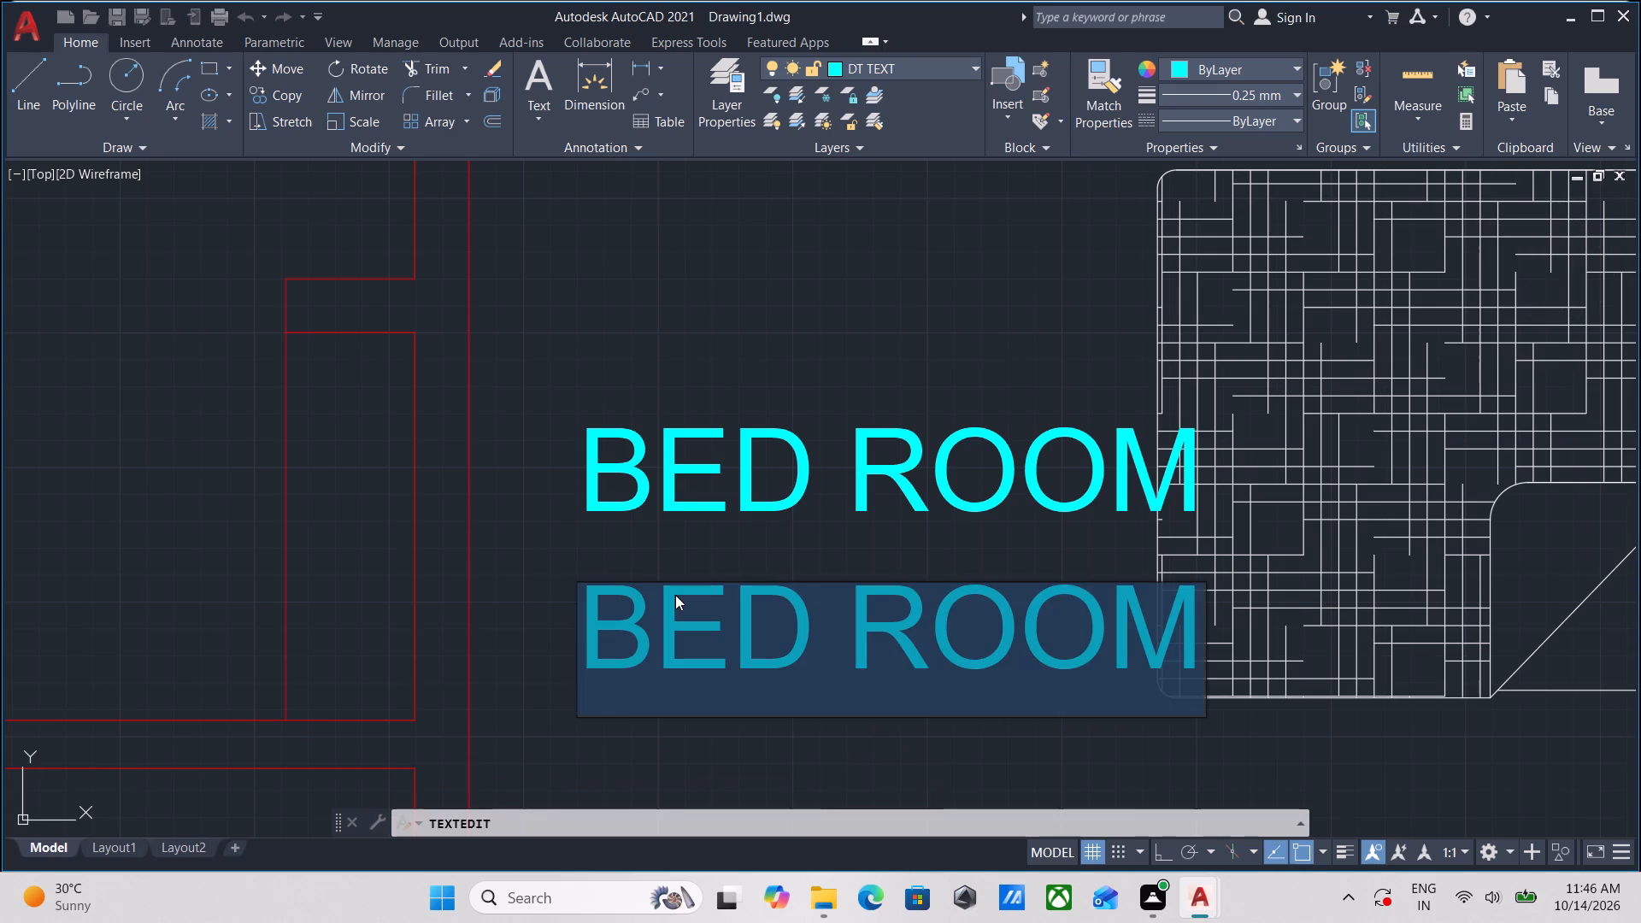
{"action": "type", "text": "11"}
{"action": "key", "text": "apostrophe"}
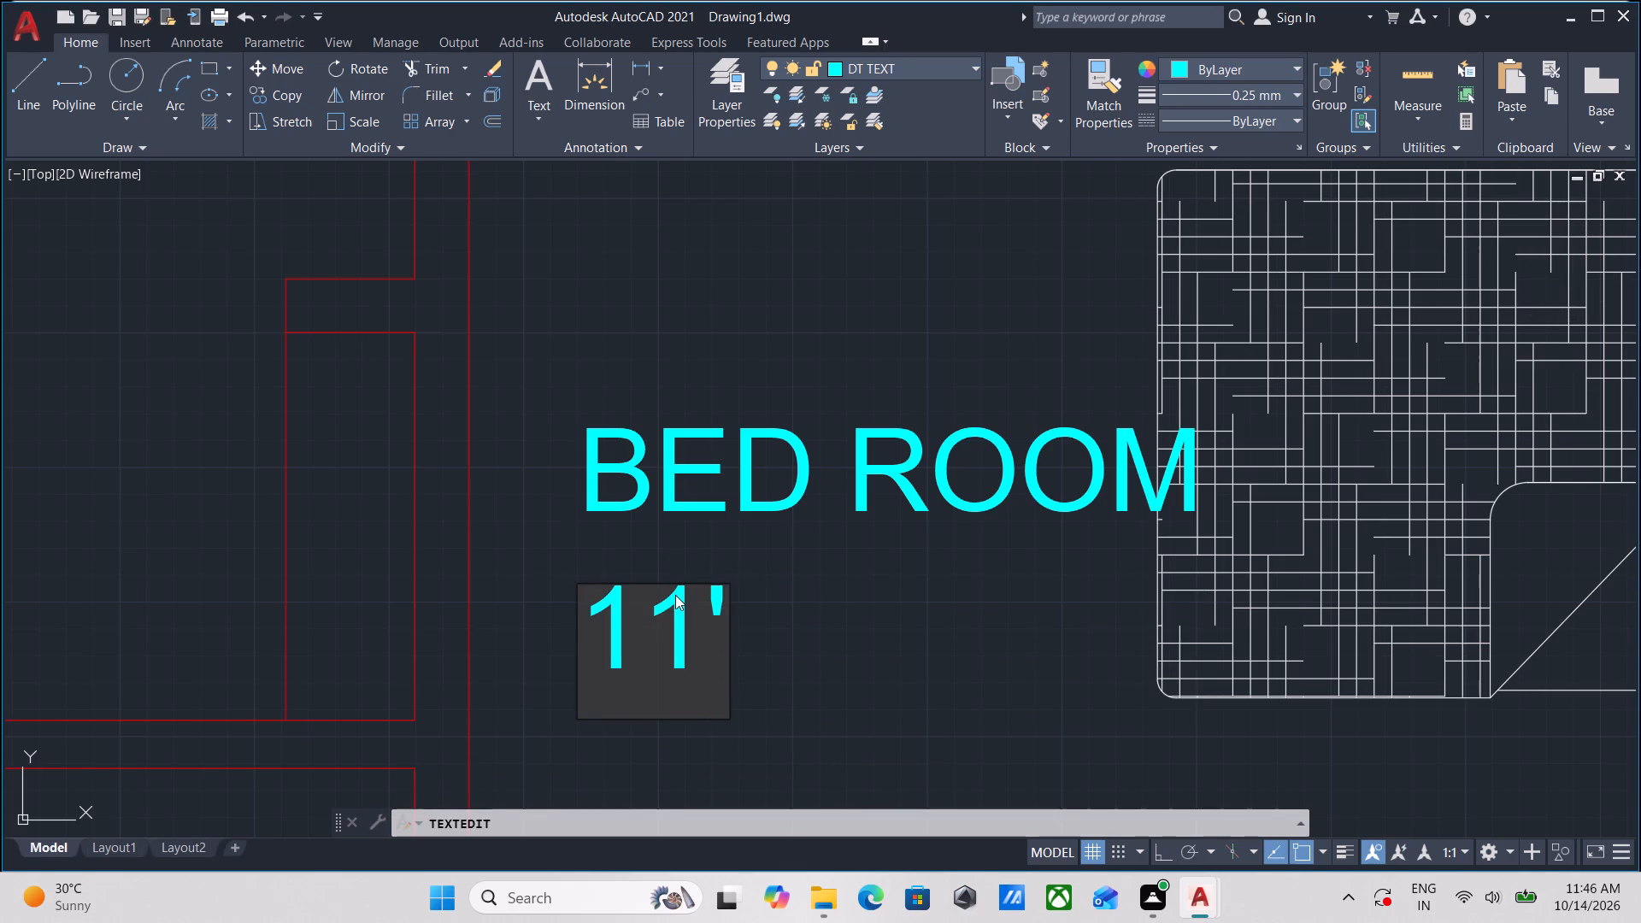
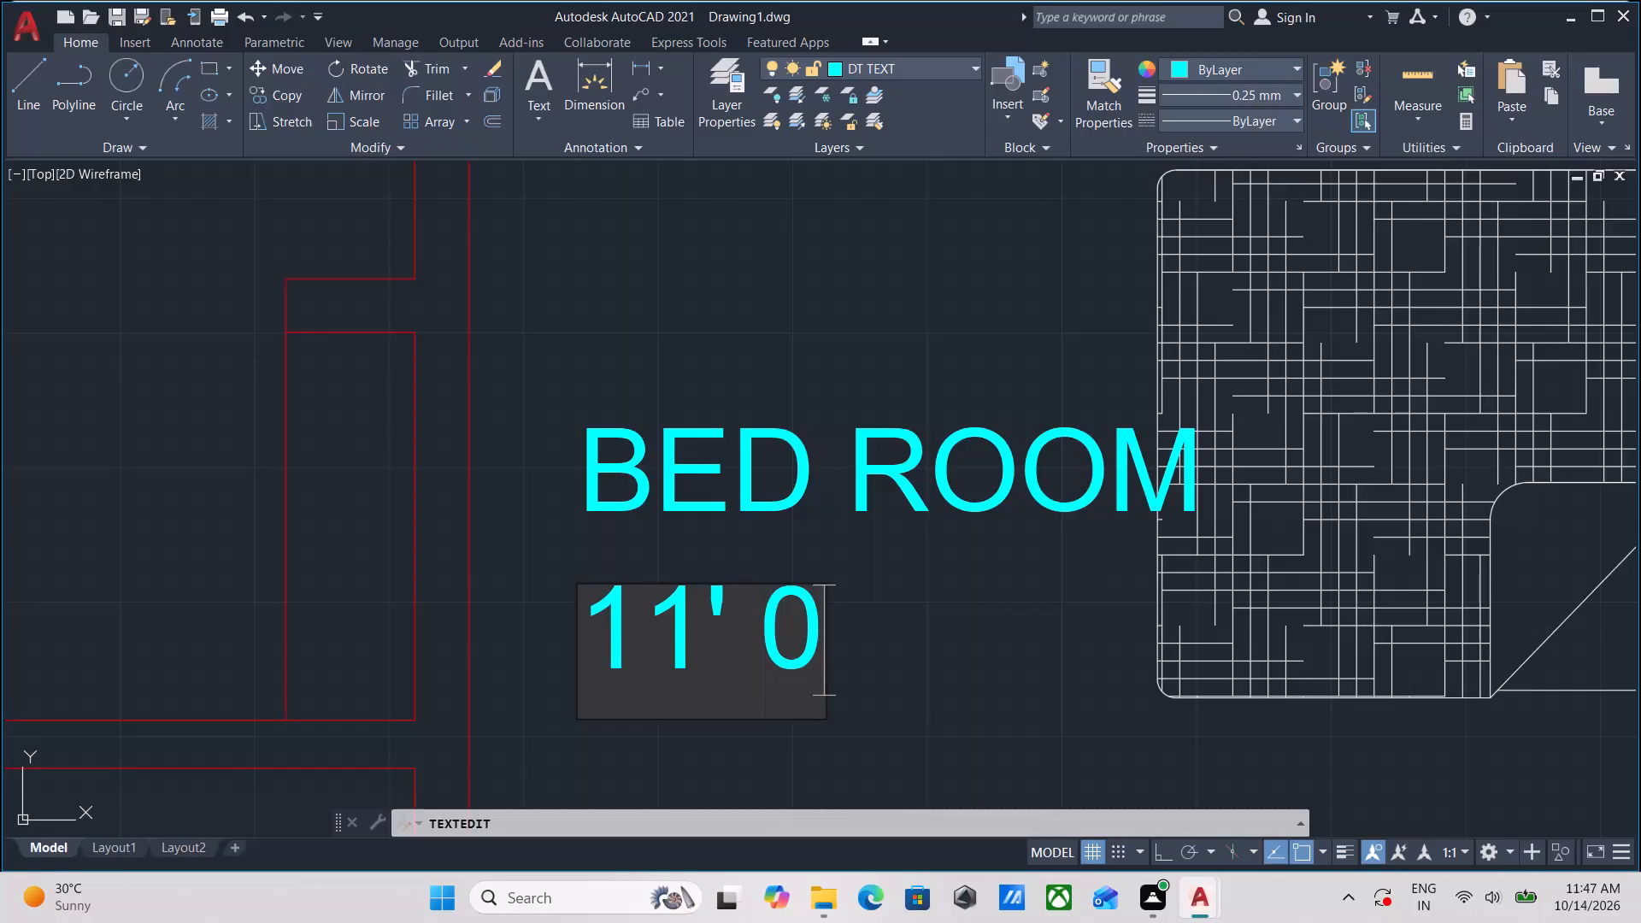
Complete the size text under the east bedroom's BED ROOM label as 11' 0" X 10' 4.5".
{"action": "key", "text": "shift+quotedbl"}
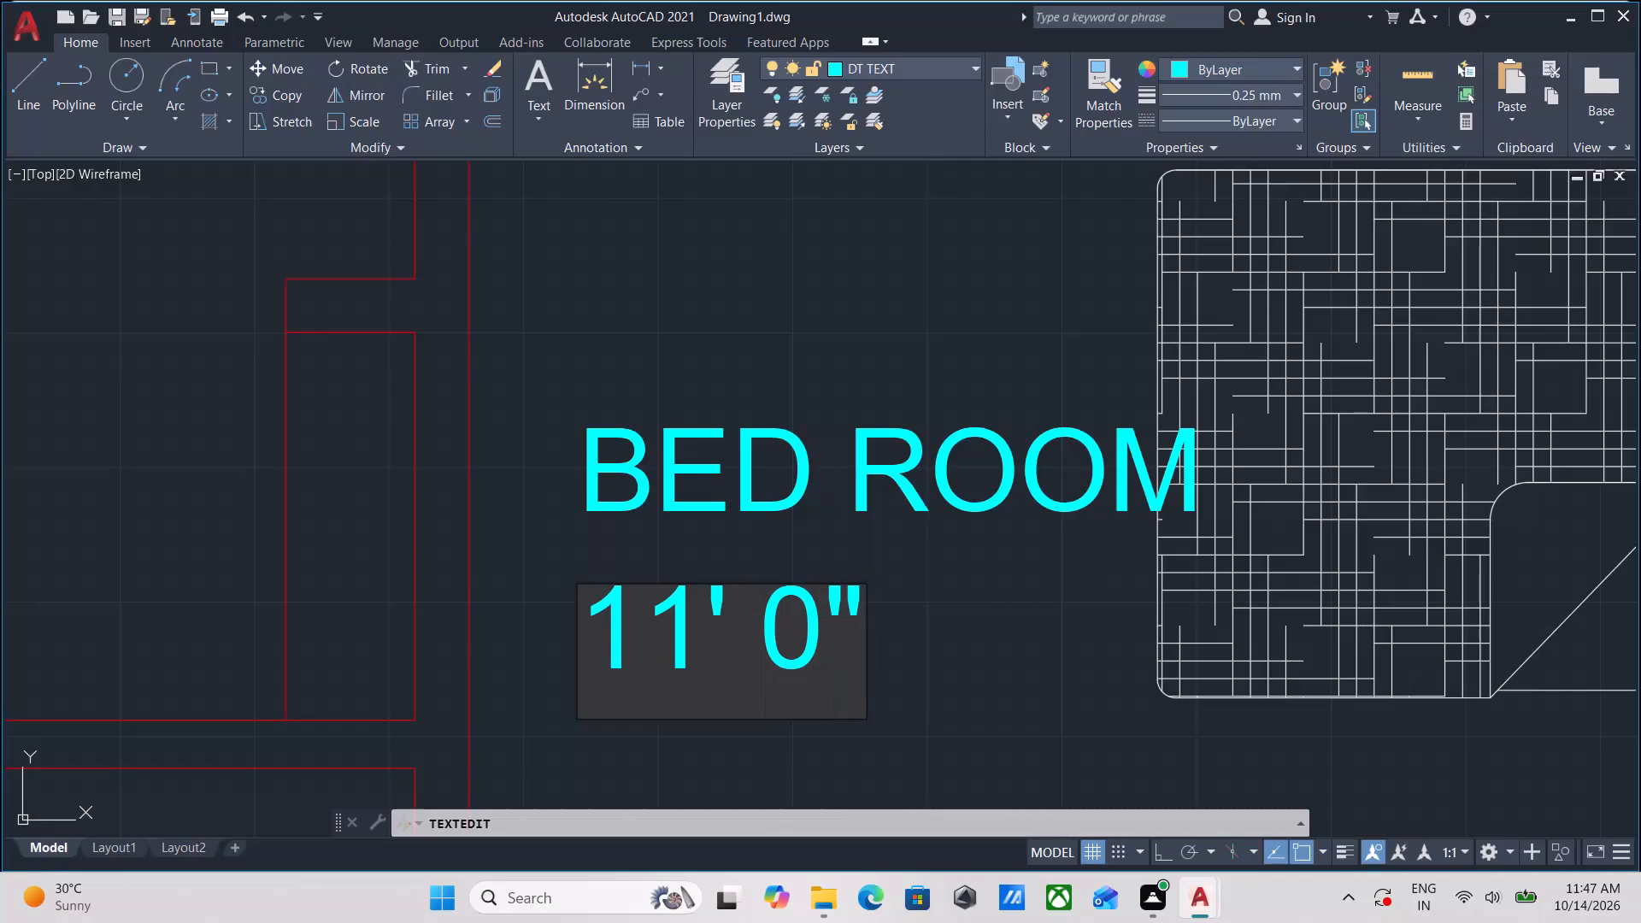
{"action": "key", "text": "space"}
{"action": "type", "text": "X"}
{"action": "key", "text": "space"}
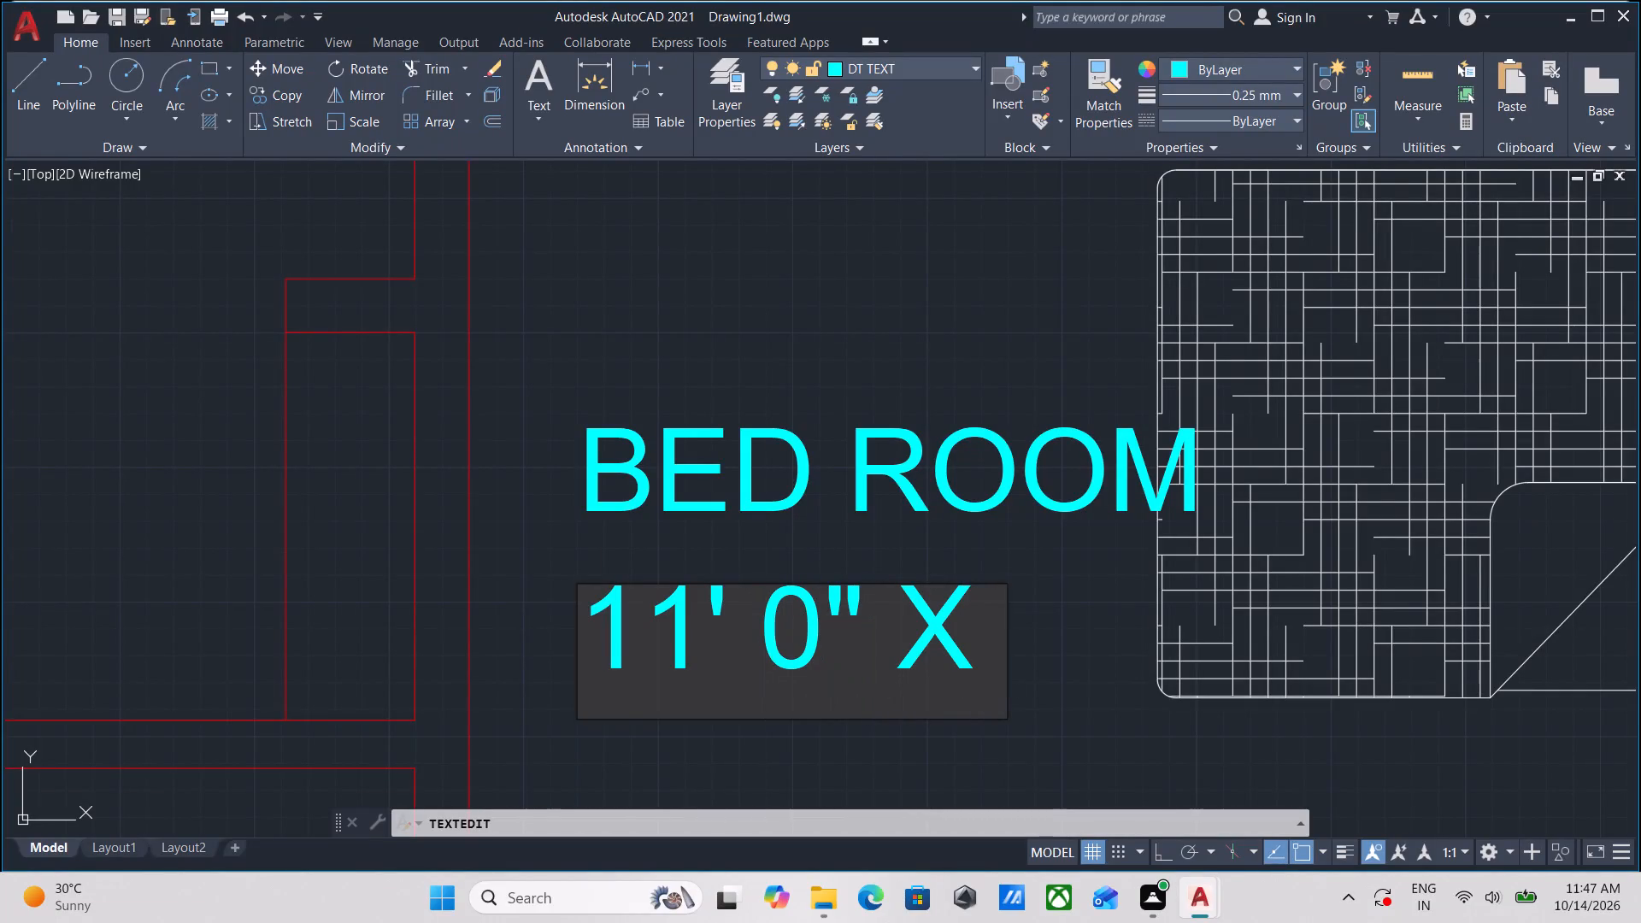
{"action": "type", "text": "10'"}
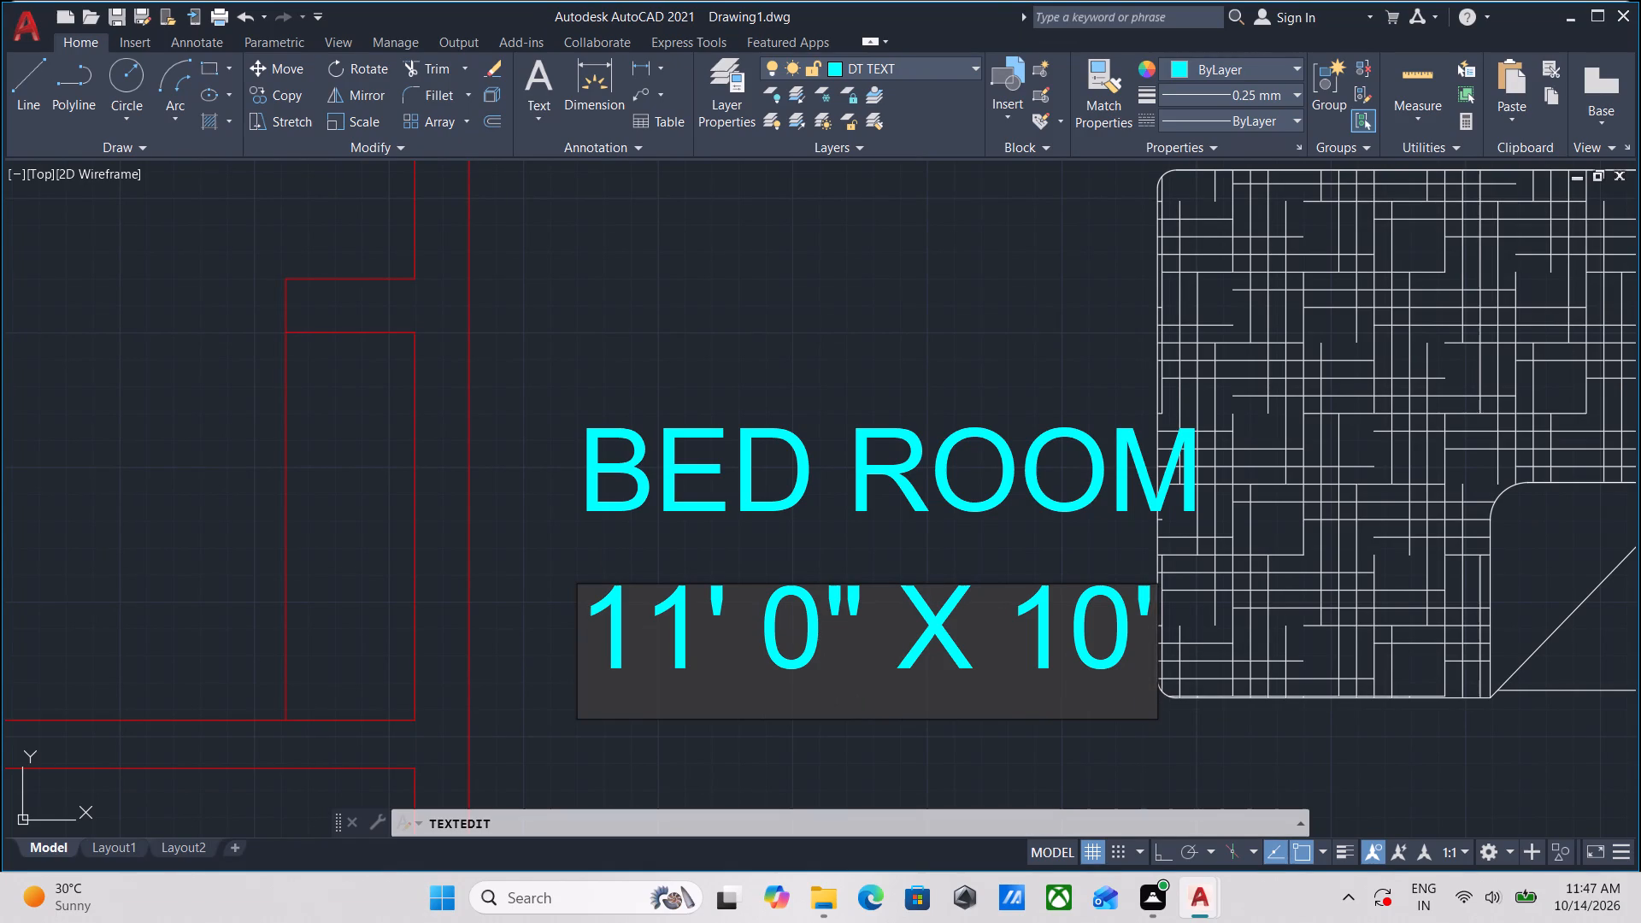
{"action": "key", "text": "space"}
{"action": "type", "text": "4.5"}
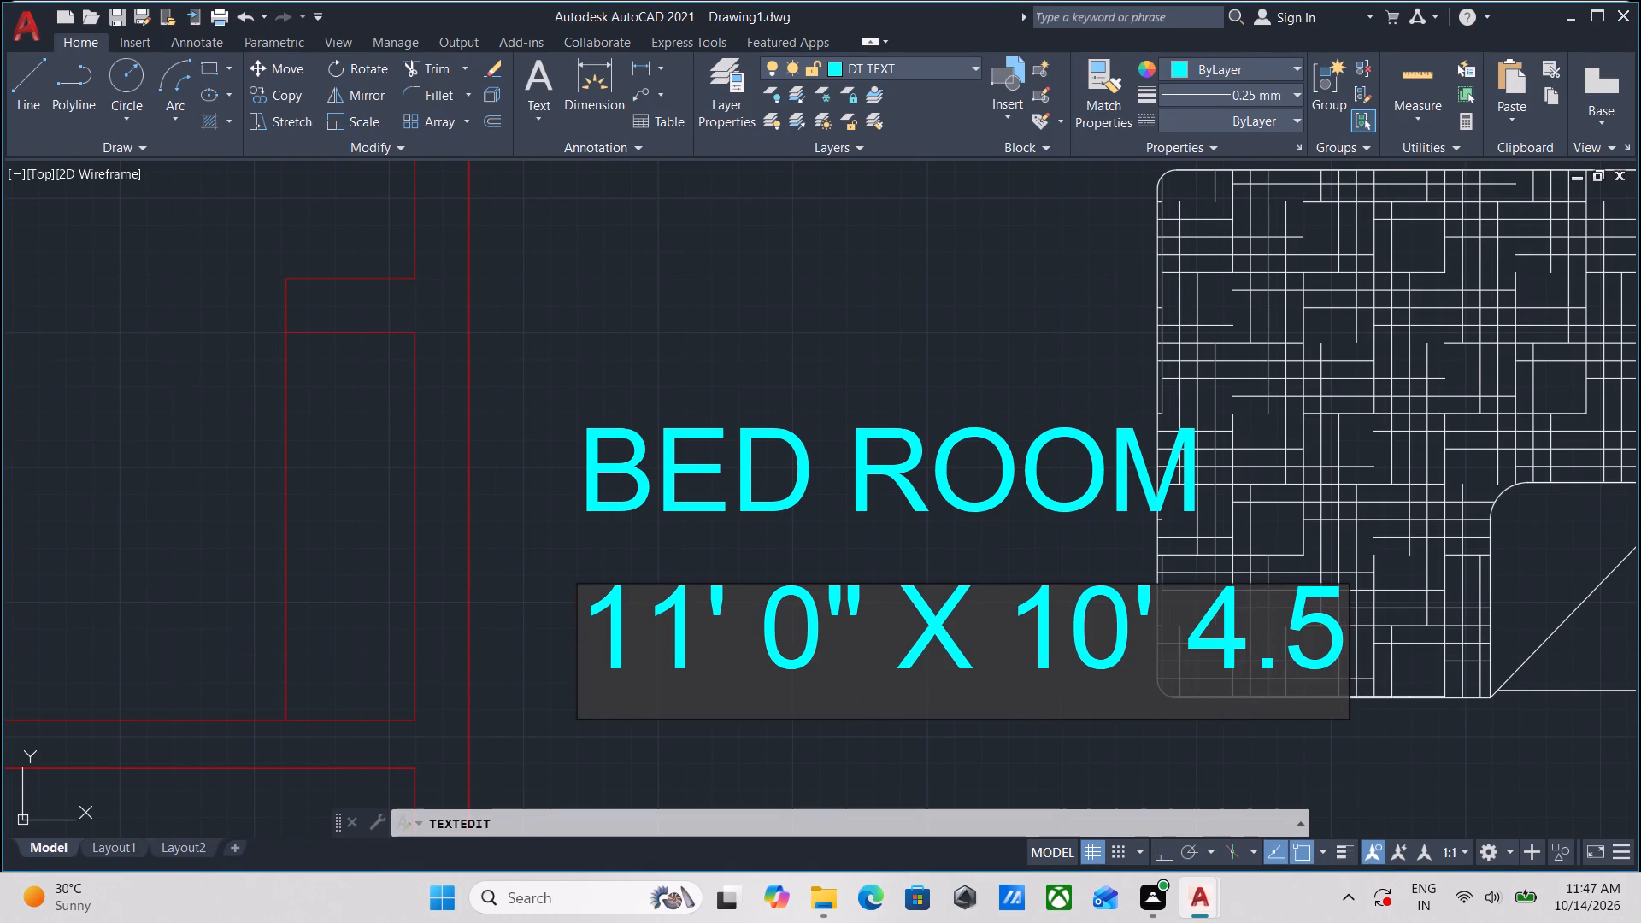
{"action": "key", "text": "shift+quotedbl"}
{"action": "key", "text": "Return"}
{"action": "key", "text": "Return"}
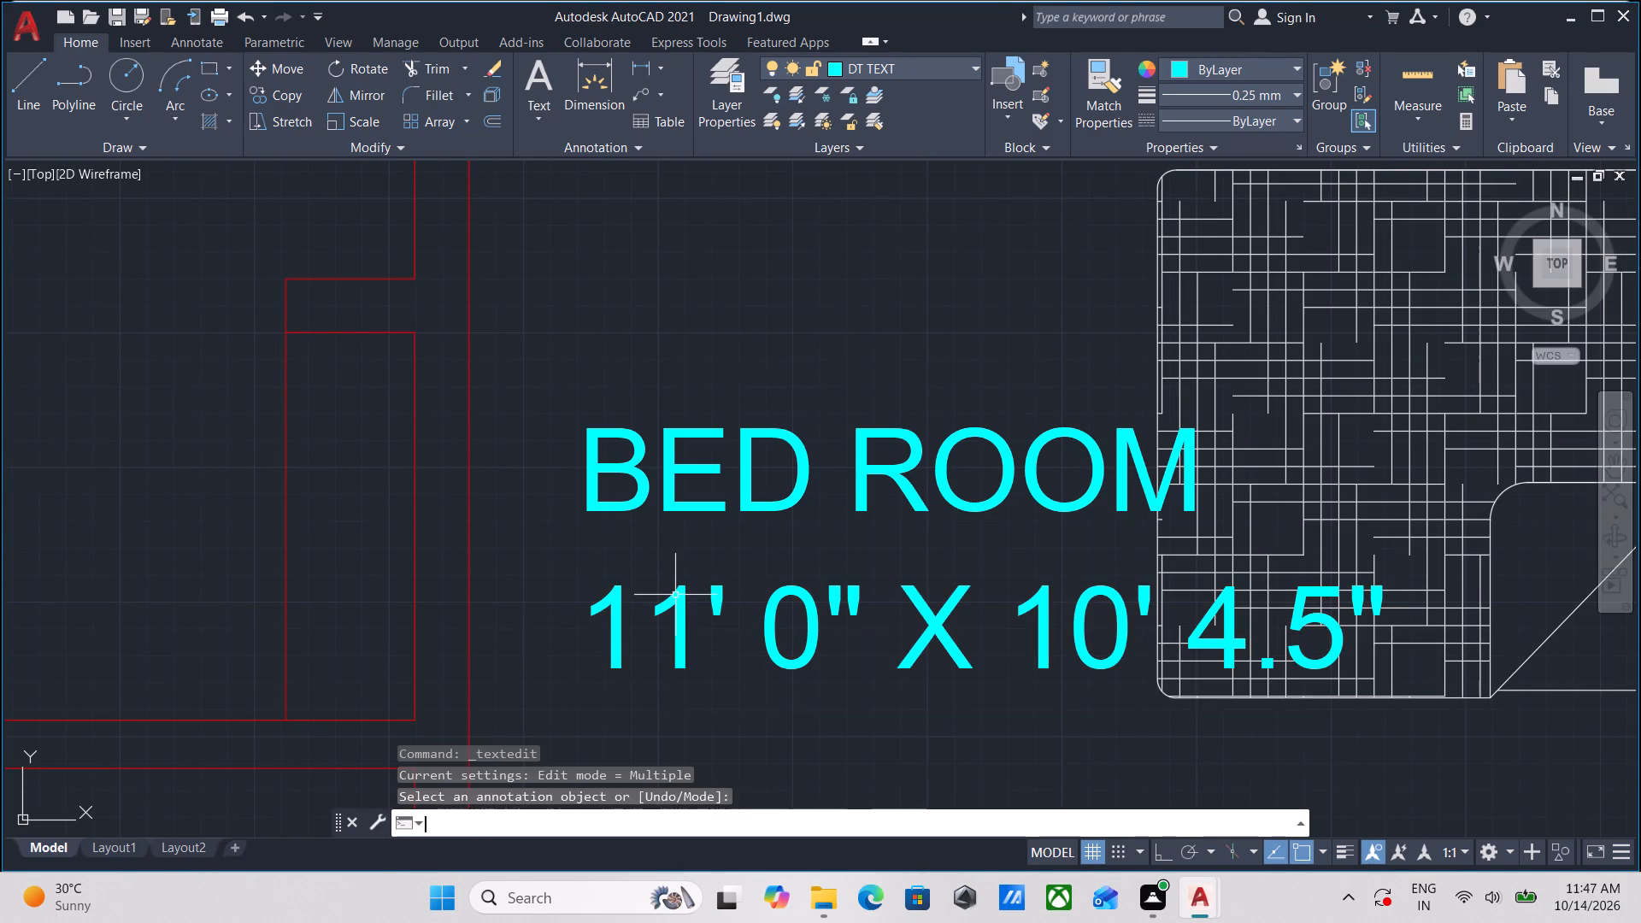
{"action": "key", "text": "Escape"}
Shift the 11' 0" X 10' 4.5" size text about 10" west, up to the bedroom's west wall line.
{"action": "scroll", "coordinate": [675, 595], "scroll_direction": "up", "scroll_amount": 1}
{"action": "scroll", "coordinate": [680, 595], "scroll_direction": "down", "scroll_amount": 3}
{"action": "middle_click_drag", "start_coordinate": [686, 585], "coordinate": [701, 532]}
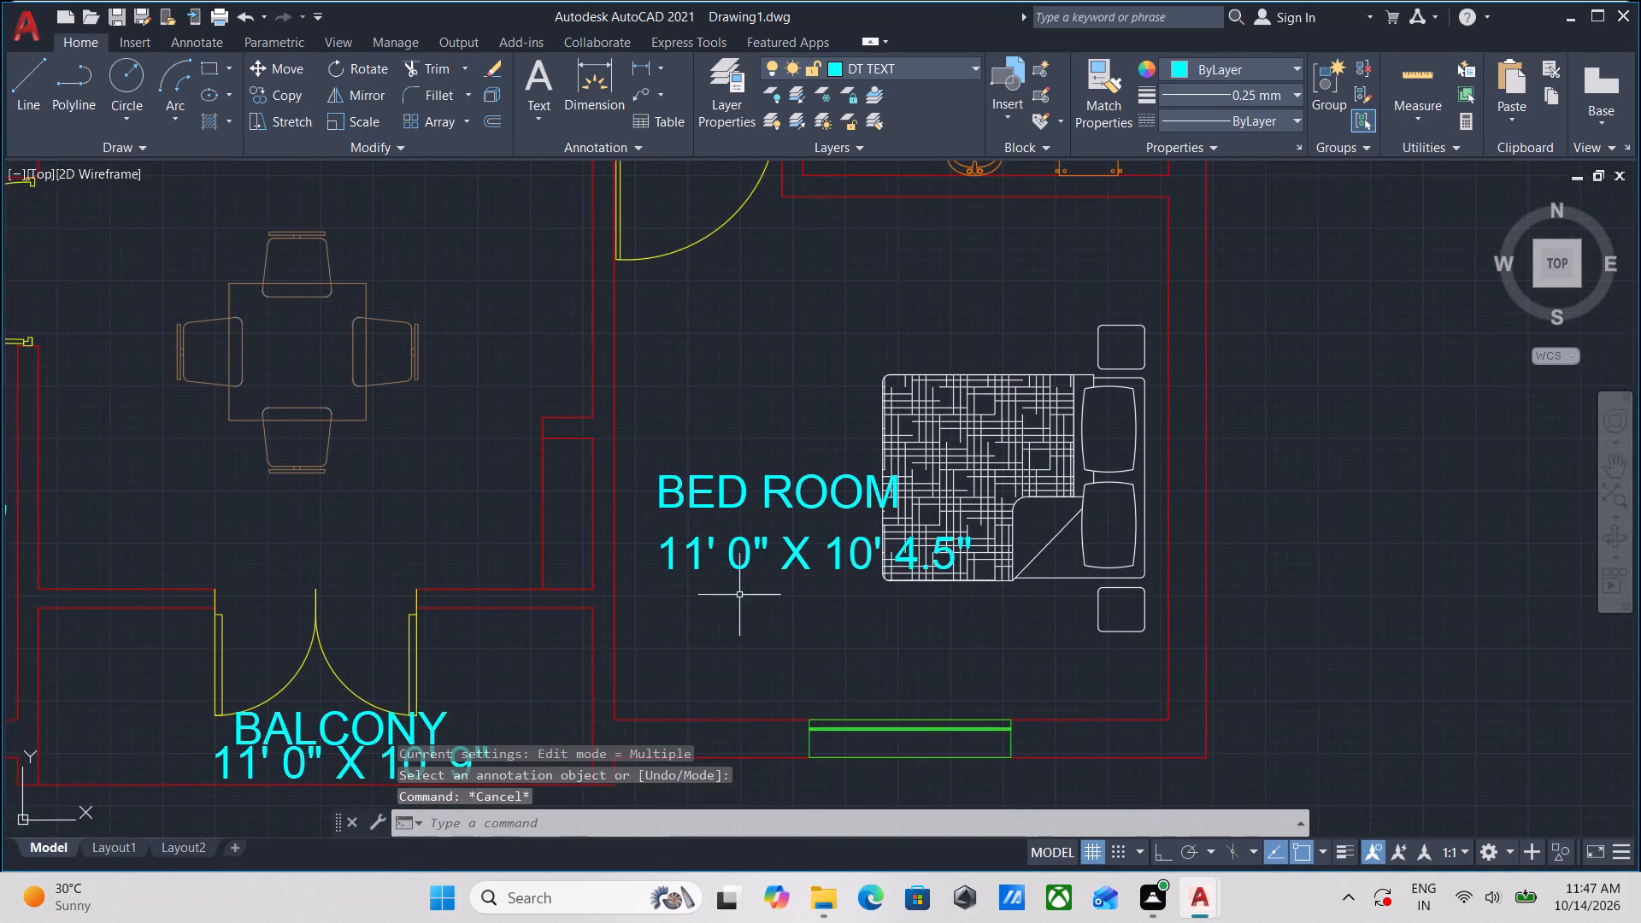
{"action": "scroll", "coordinate": [753, 605], "scroll_direction": "up", "scroll_amount": 3}
{"action": "left_click_drag", "start_coordinate": [753, 605], "coordinate": [709, 544]}
{"action": "left_click", "coordinate": [561, 380]}
{"action": "left_click", "coordinate": [353, 458]}
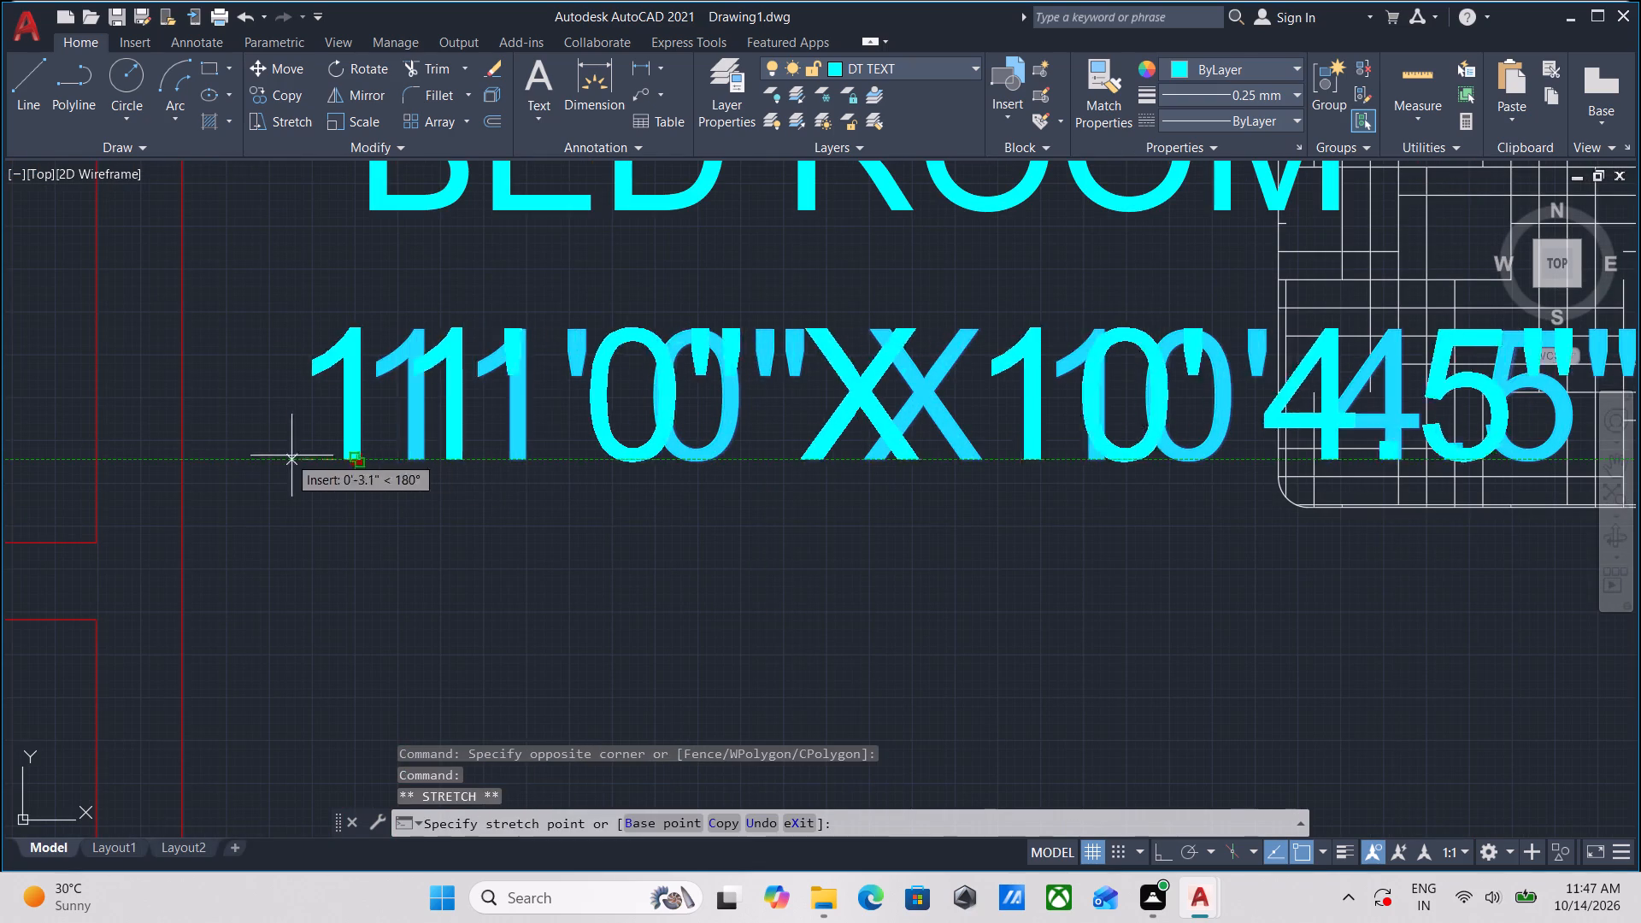
{"action": "scroll", "coordinate": [228, 450], "scroll_direction": "down", "scroll_amount": 2}
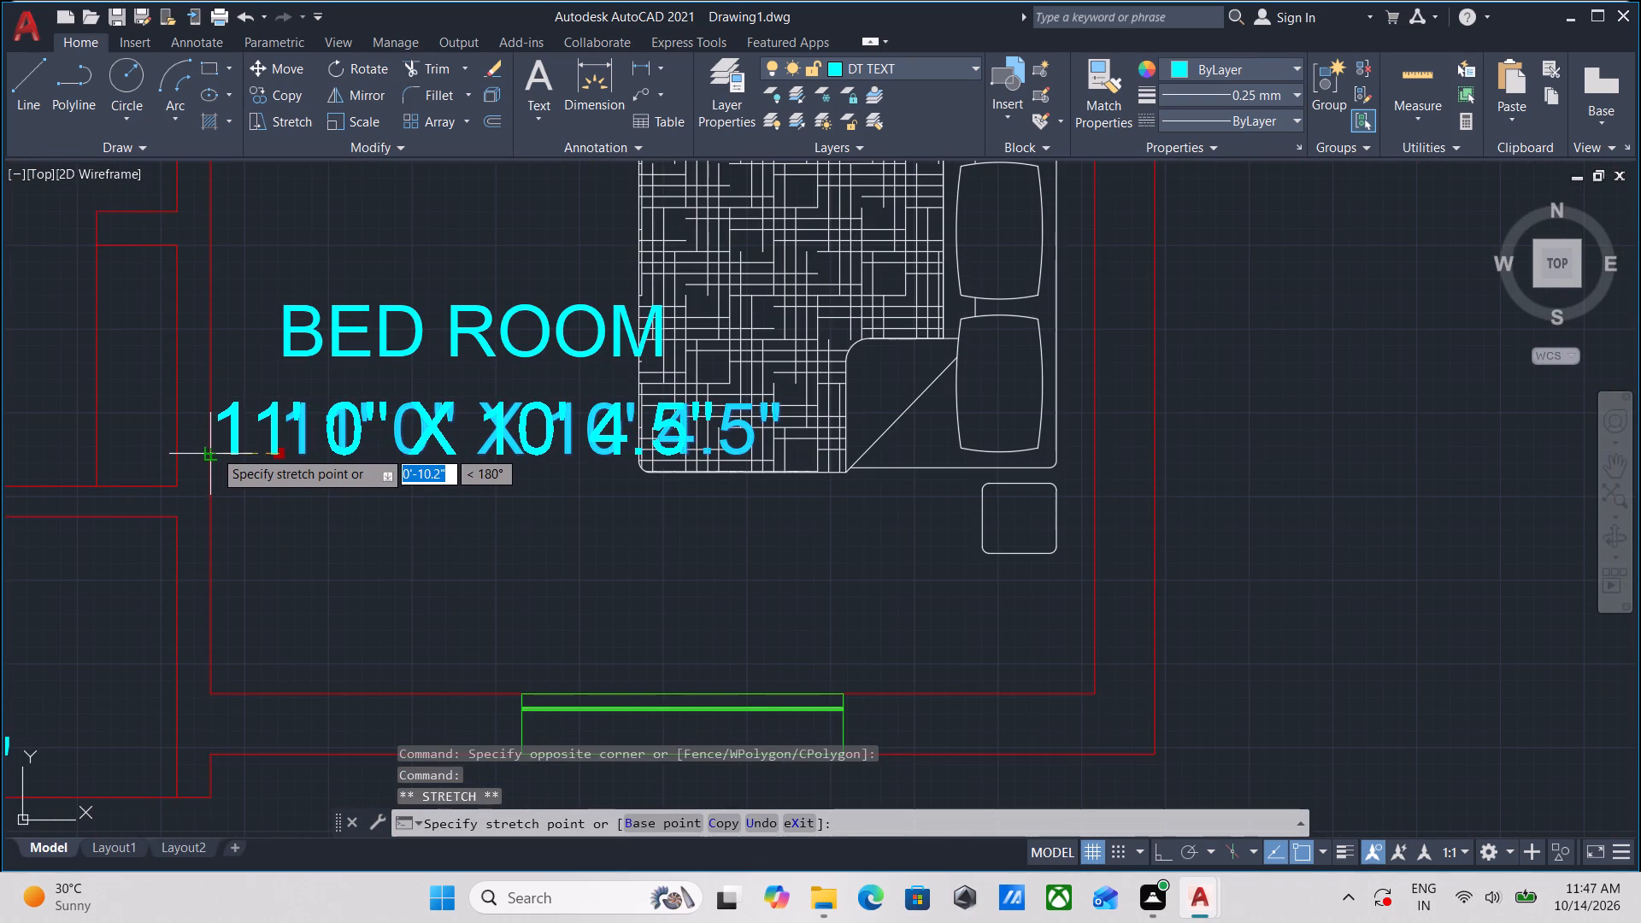
{"action": "left_click", "coordinate": [214, 448]}
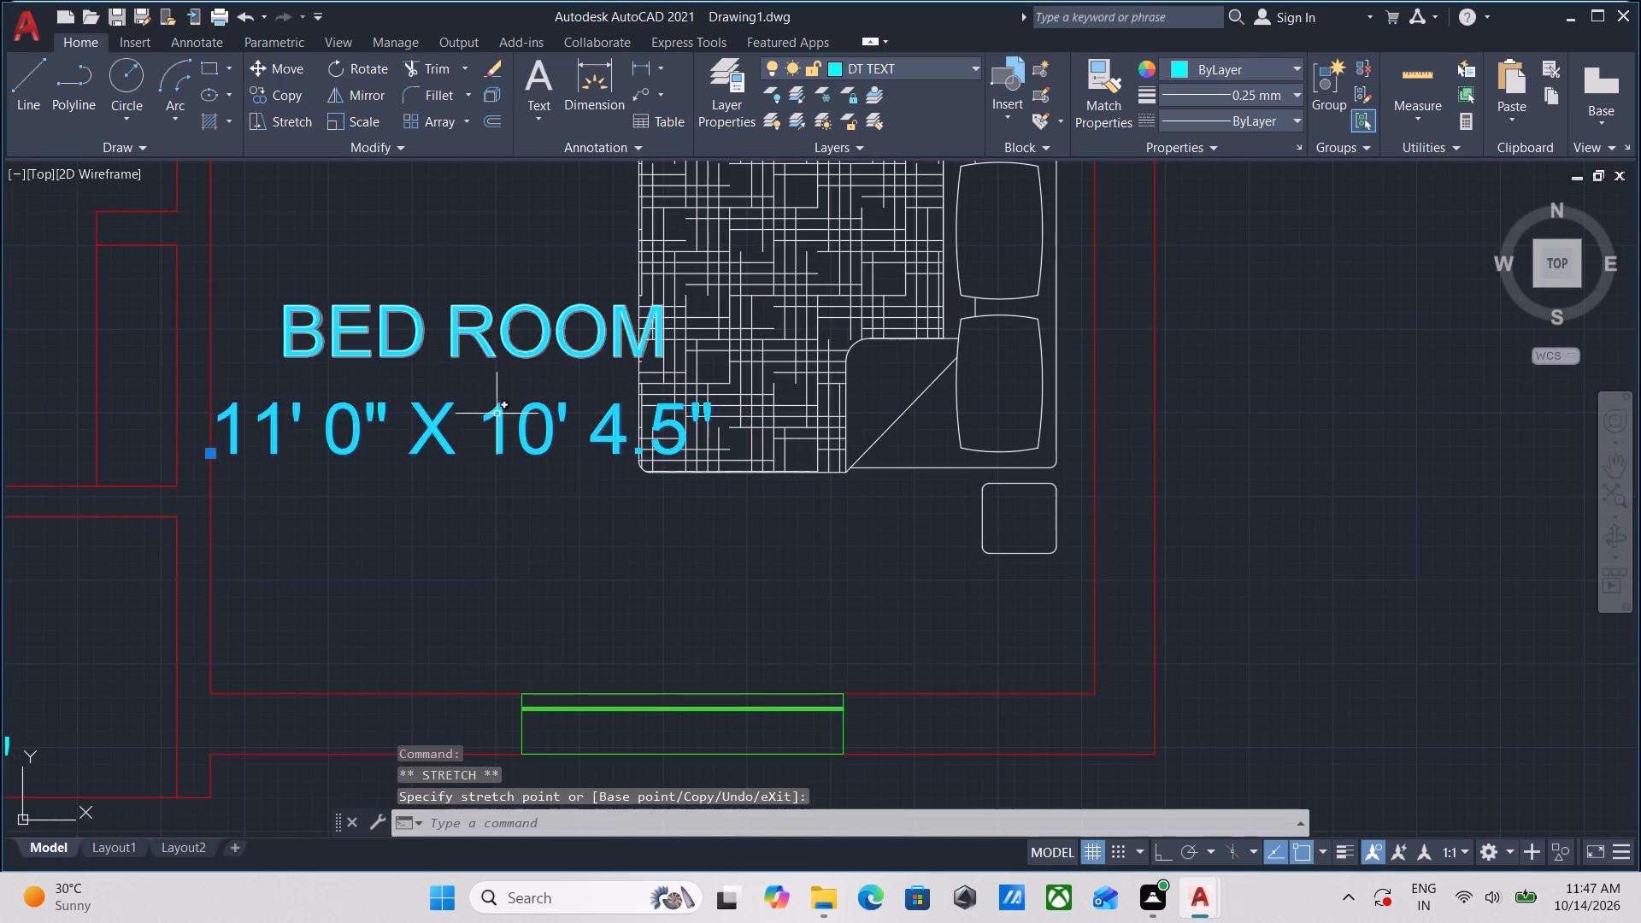
{"action": "key", "text": "Escape"}
Change the KITCHEN placeholder in the bathroom north of the east bedroom to TOILET.
{"action": "scroll", "coordinate": [520, 413], "scroll_direction": "down", "scroll_amount": 1}
{"action": "middle_click_drag", "start_coordinate": [520, 413], "coordinate": [521, 513]}
{"action": "middle_click_drag", "start_coordinate": [509, 409], "coordinate": [564, 526]}
{"action": "scroll", "coordinate": [546, 464], "scroll_direction": "down", "scroll_amount": 1}
{"action": "middle_click_drag", "start_coordinate": [546, 465], "coordinate": [550, 525]}
{"action": "double_click", "coordinate": [644, 329]}
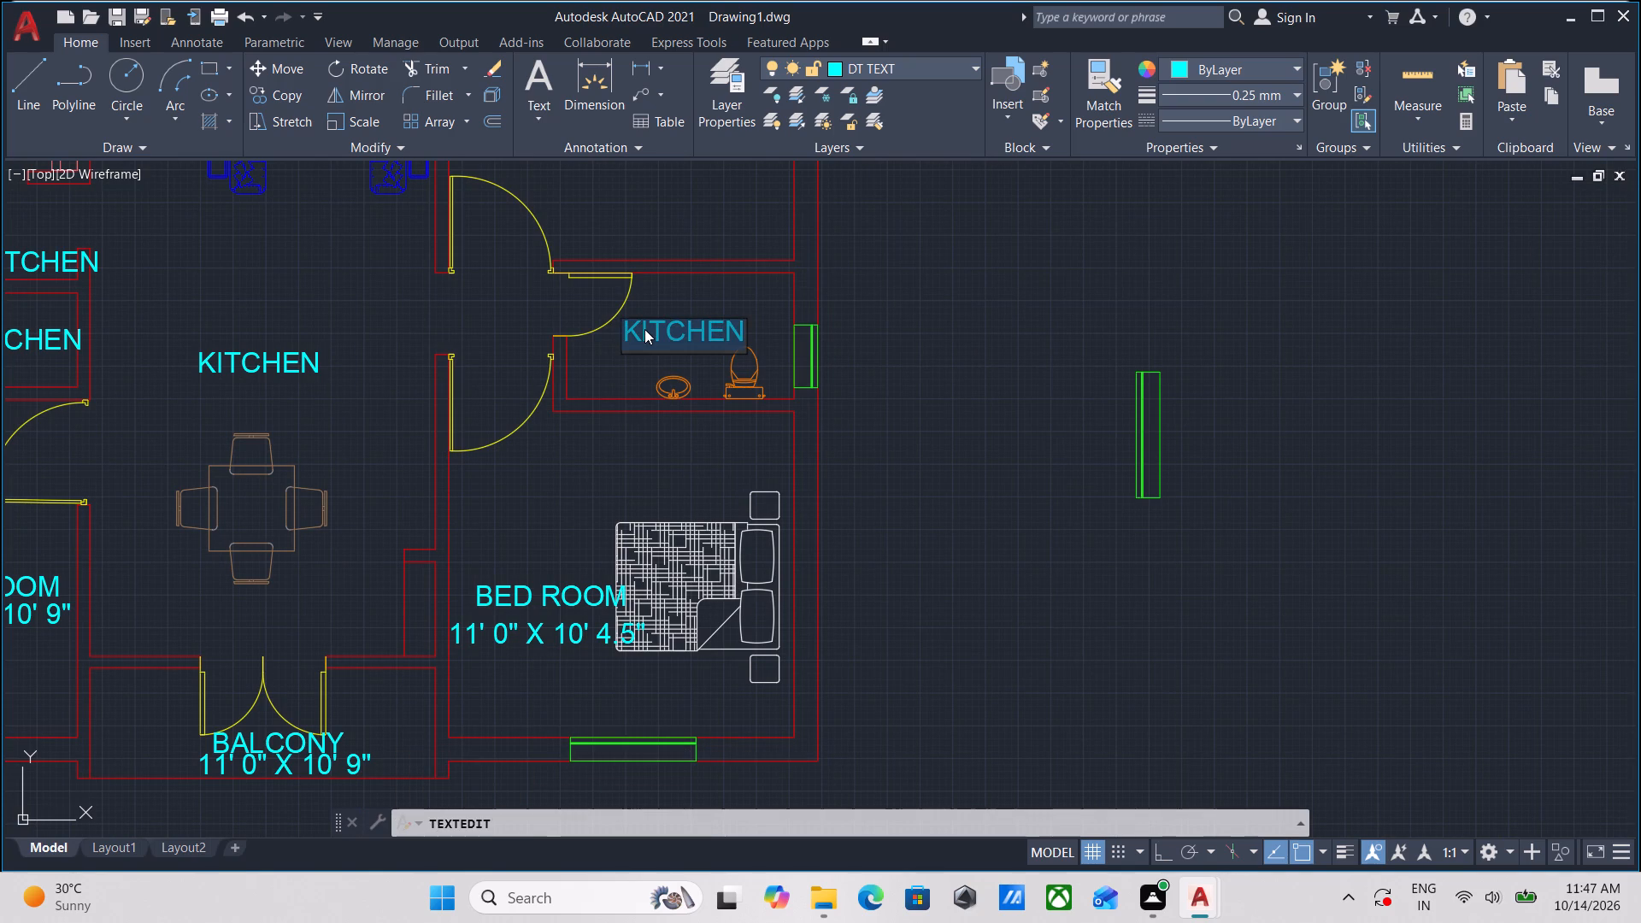
{"action": "key", "text": "BackSpace"}
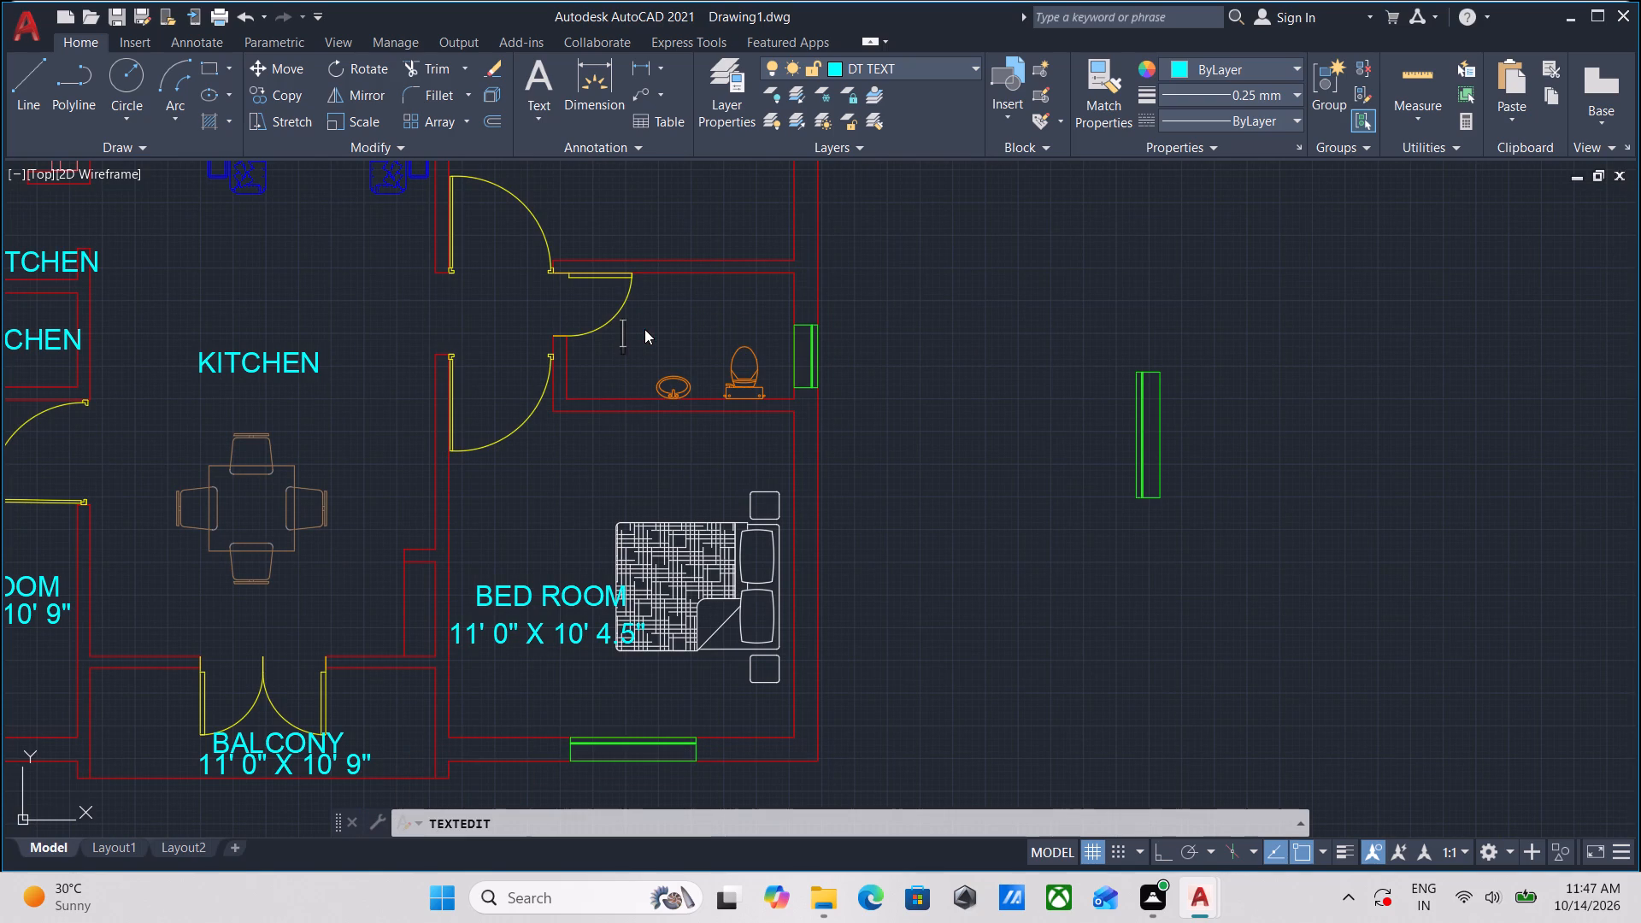
{"action": "type", "text": "TOILET"}
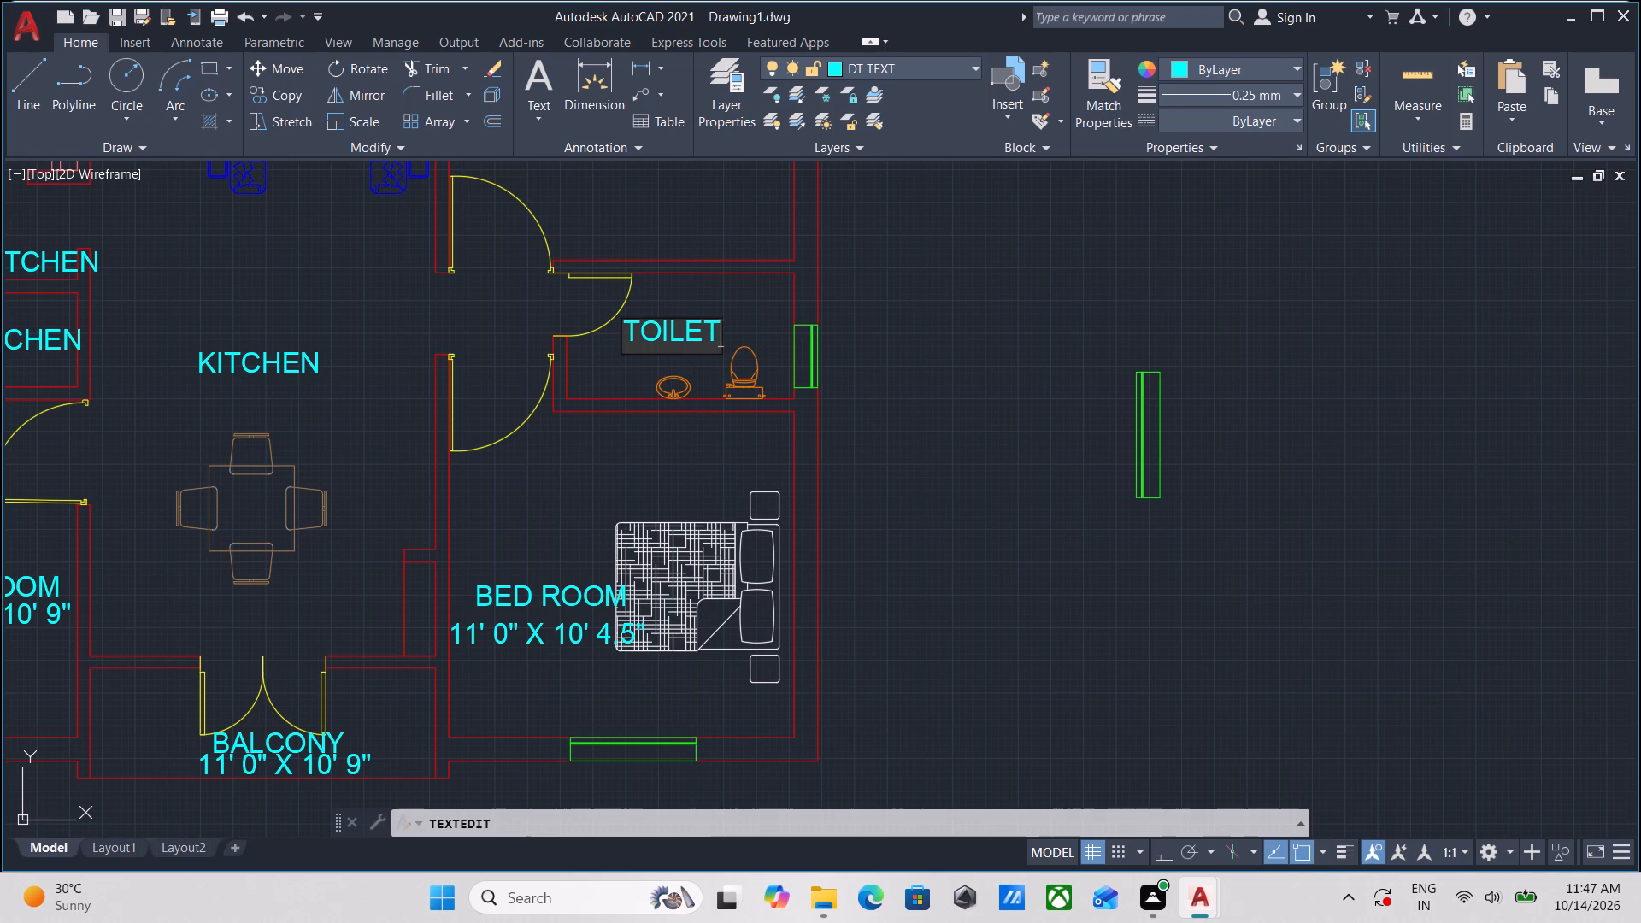
{"action": "key", "text": "Return"}
{"action": "key", "text": "Return"}
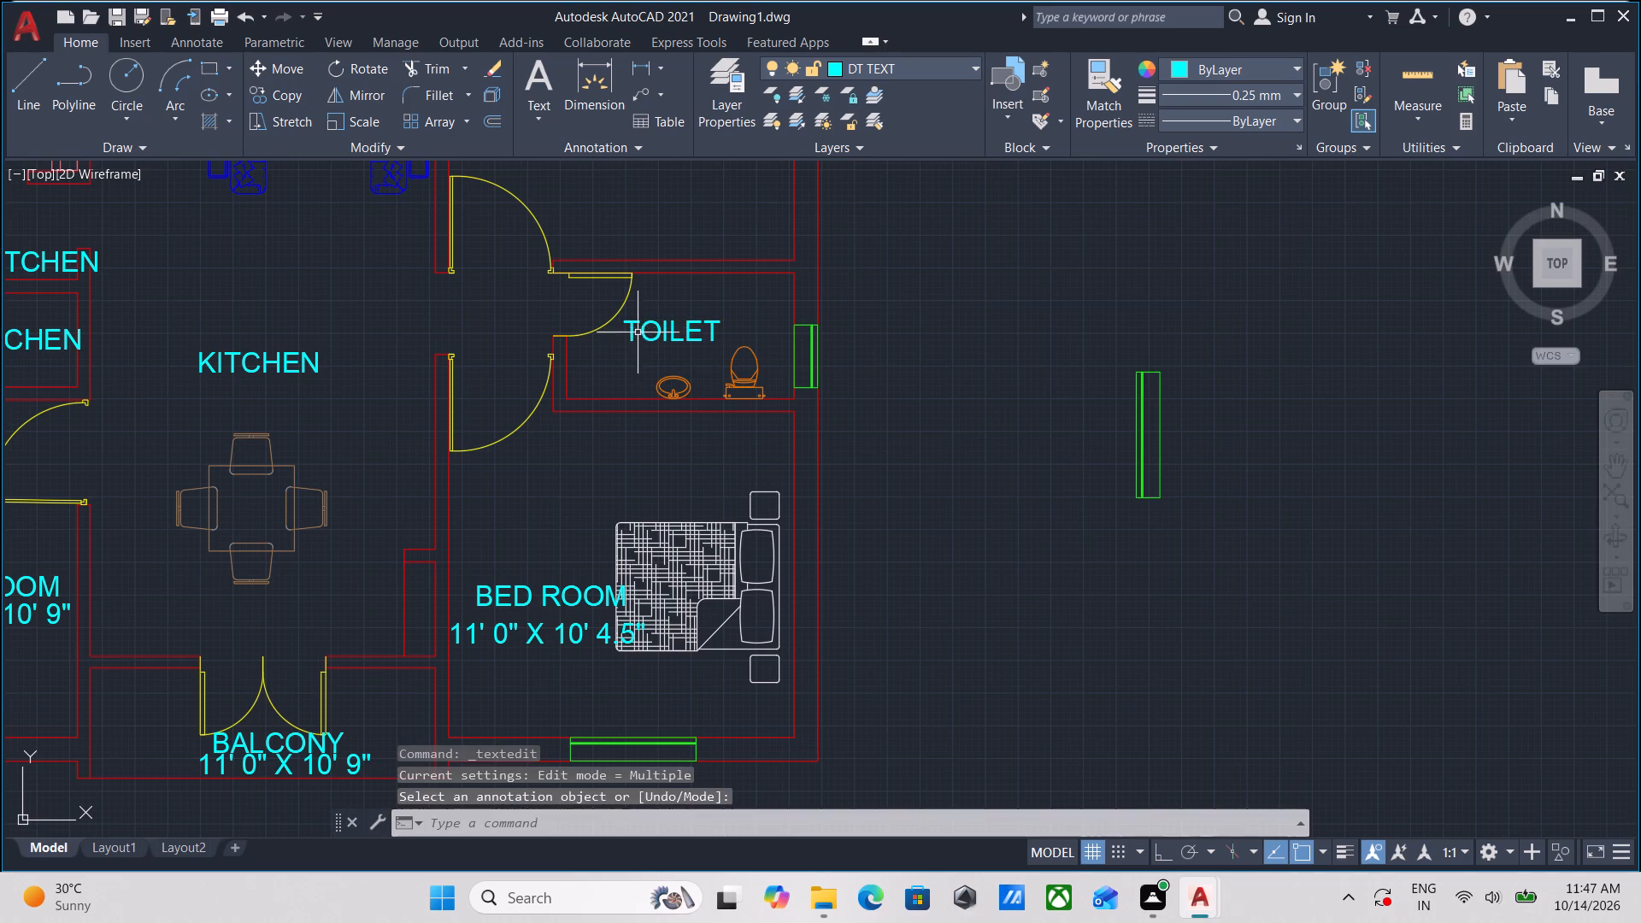
Copy the TOILET label and place the duplicate directly beneath the original, above the washbasin.
{"action": "scroll", "coordinate": [679, 389], "scroll_direction": "up", "scroll_amount": 1}
{"action": "middle_click_drag", "start_coordinate": [656, 315], "coordinate": [658, 403]}
{"action": "left_click", "coordinate": [664, 406]}
{"action": "left_click", "coordinate": [644, 367]}
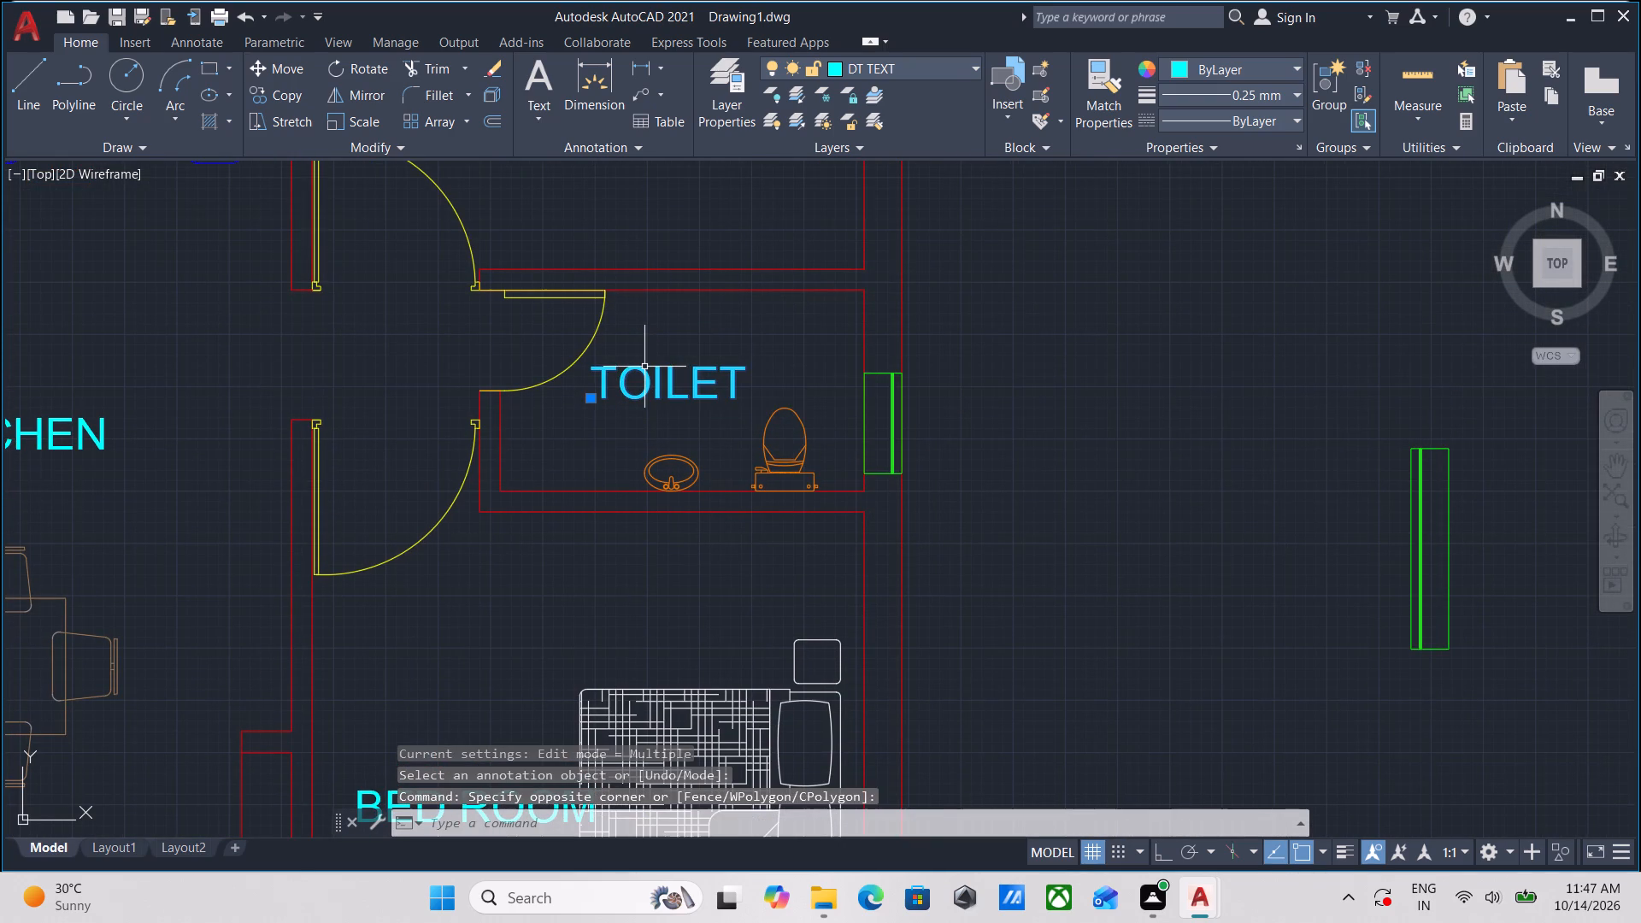
{"action": "key", "text": "c"}
{"action": "key", "text": "o"}
{"action": "key", "text": "Return"}
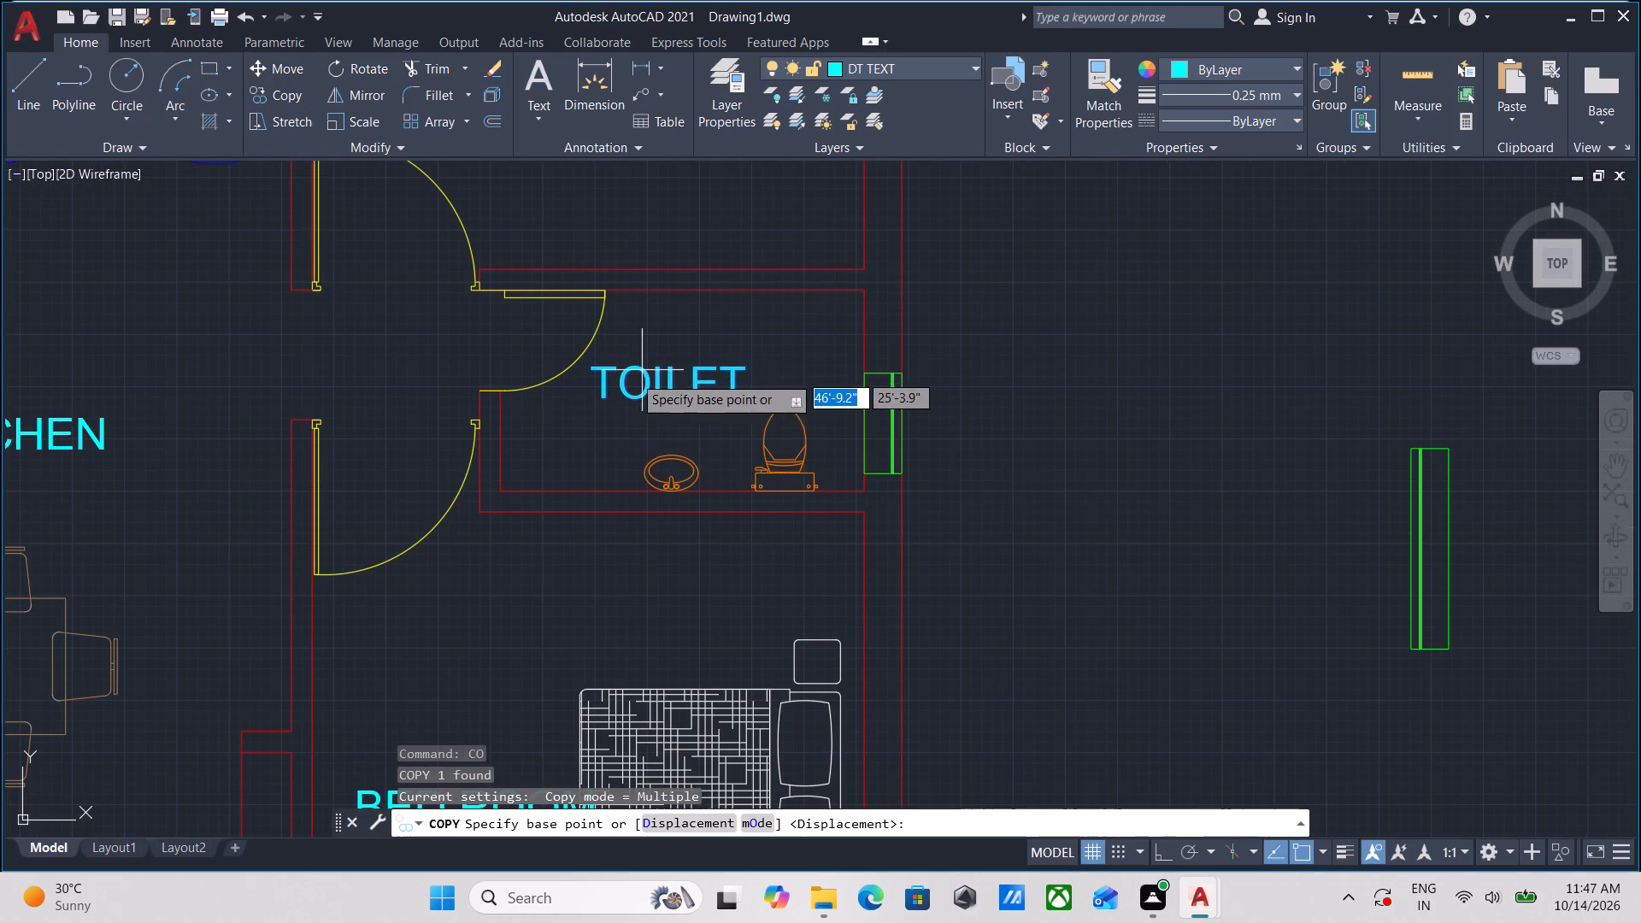
{"action": "left_click", "coordinate": [595, 398]}
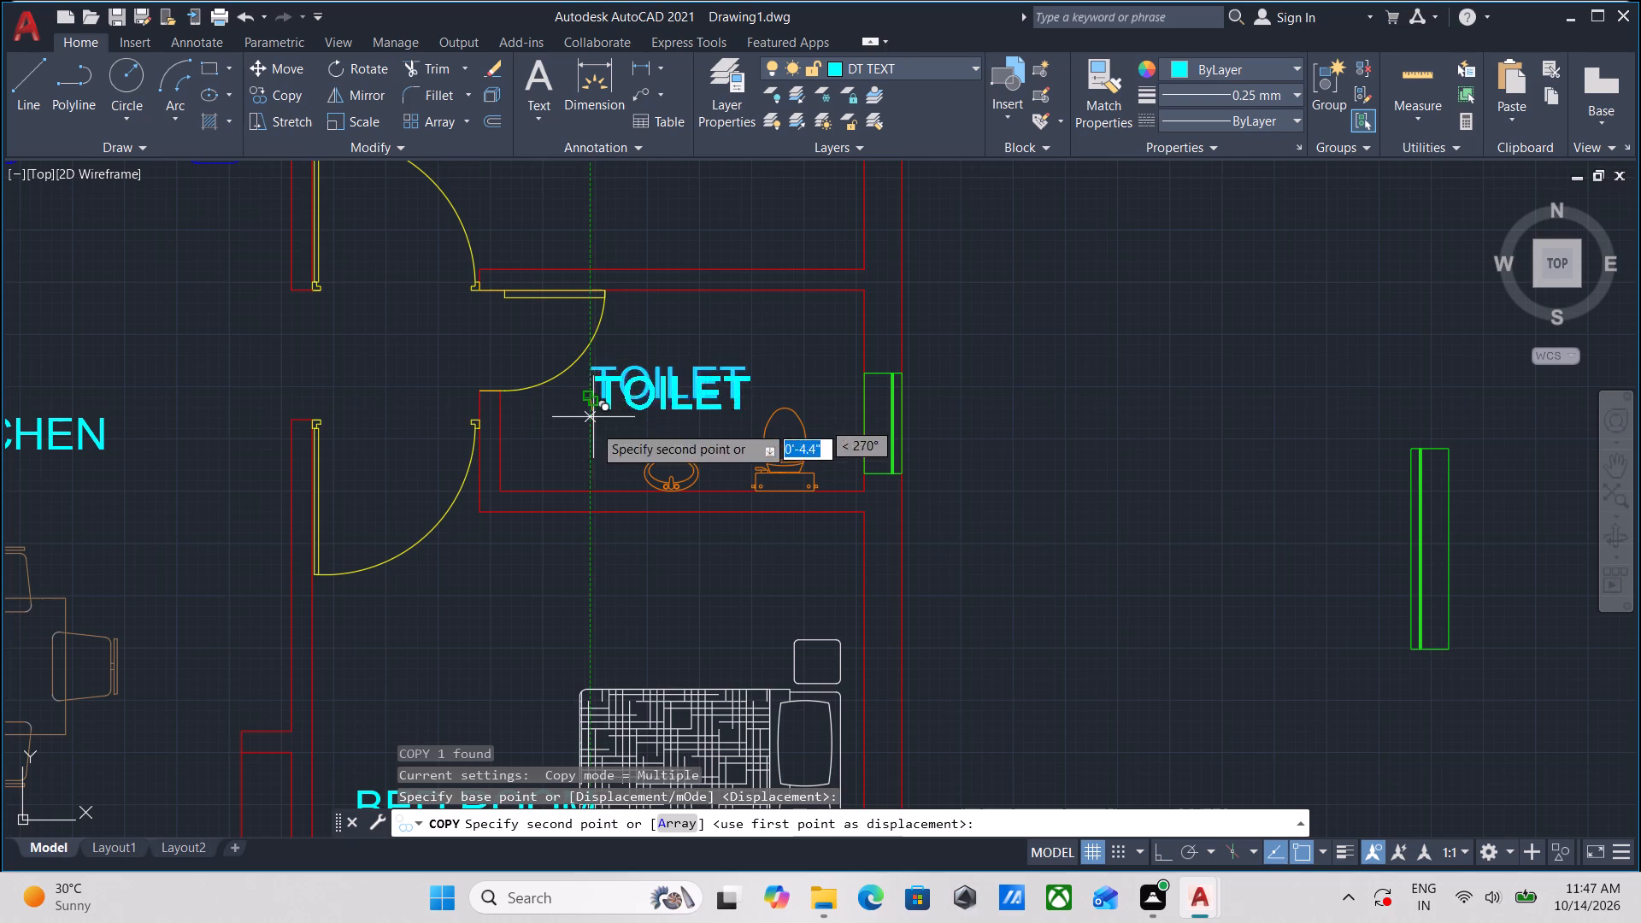
{"action": "left_click", "coordinate": [590, 444]}
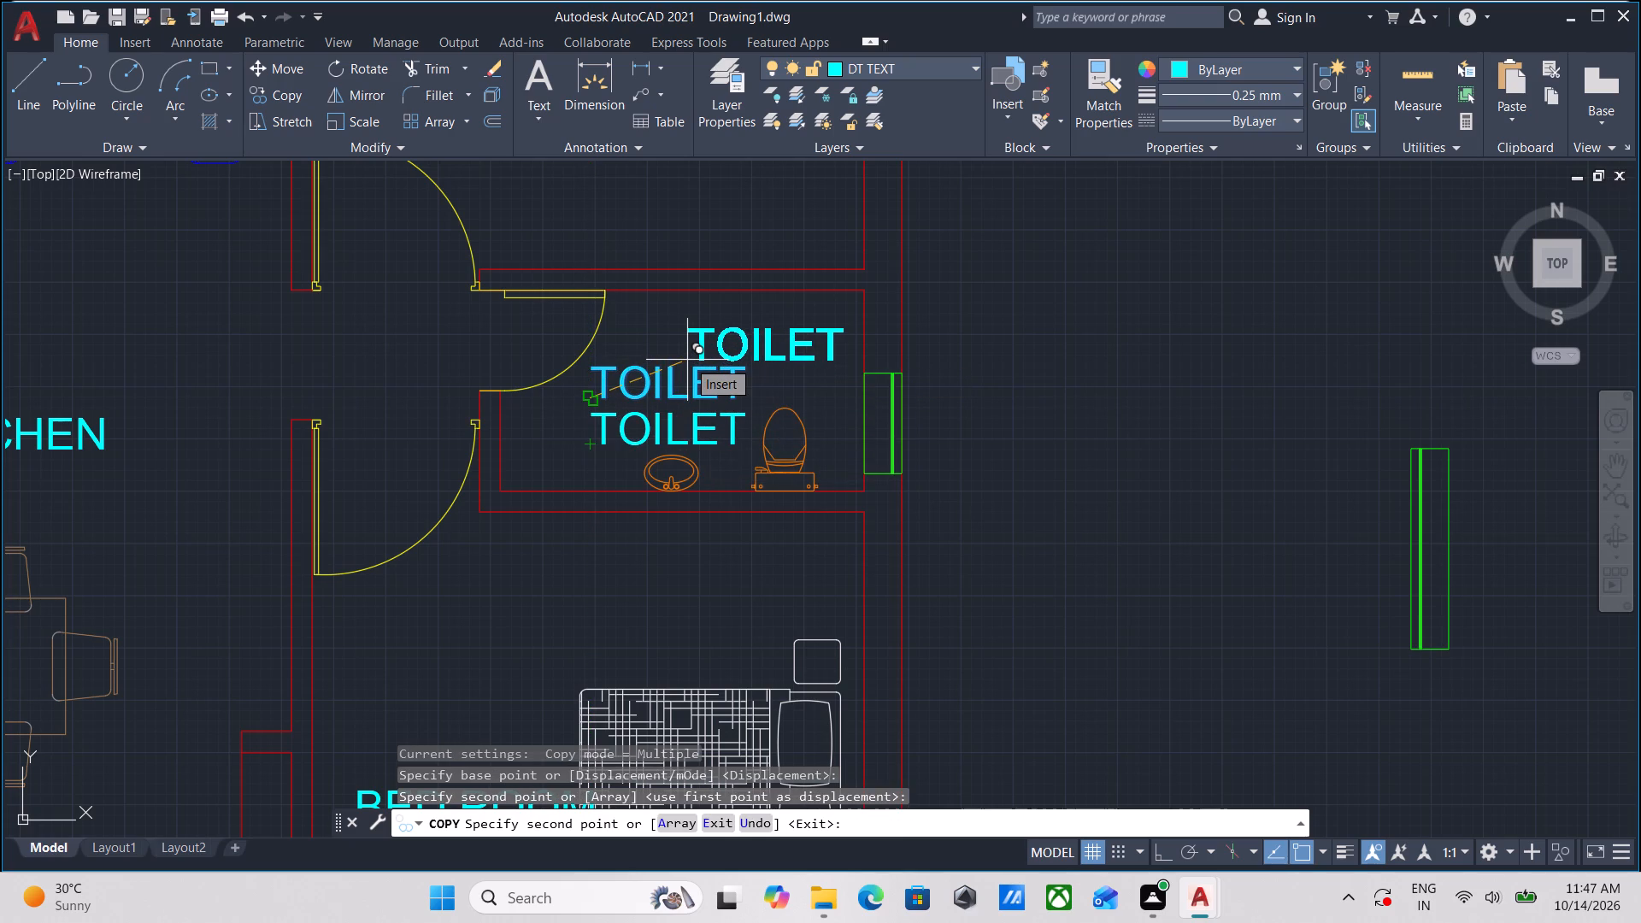
{"action": "key", "text": "Escape"}
Replace the lower TOILET duplicate with the room size 7' 3" X 10' 4.5".
{"action": "double_click", "coordinate": [692, 421]}
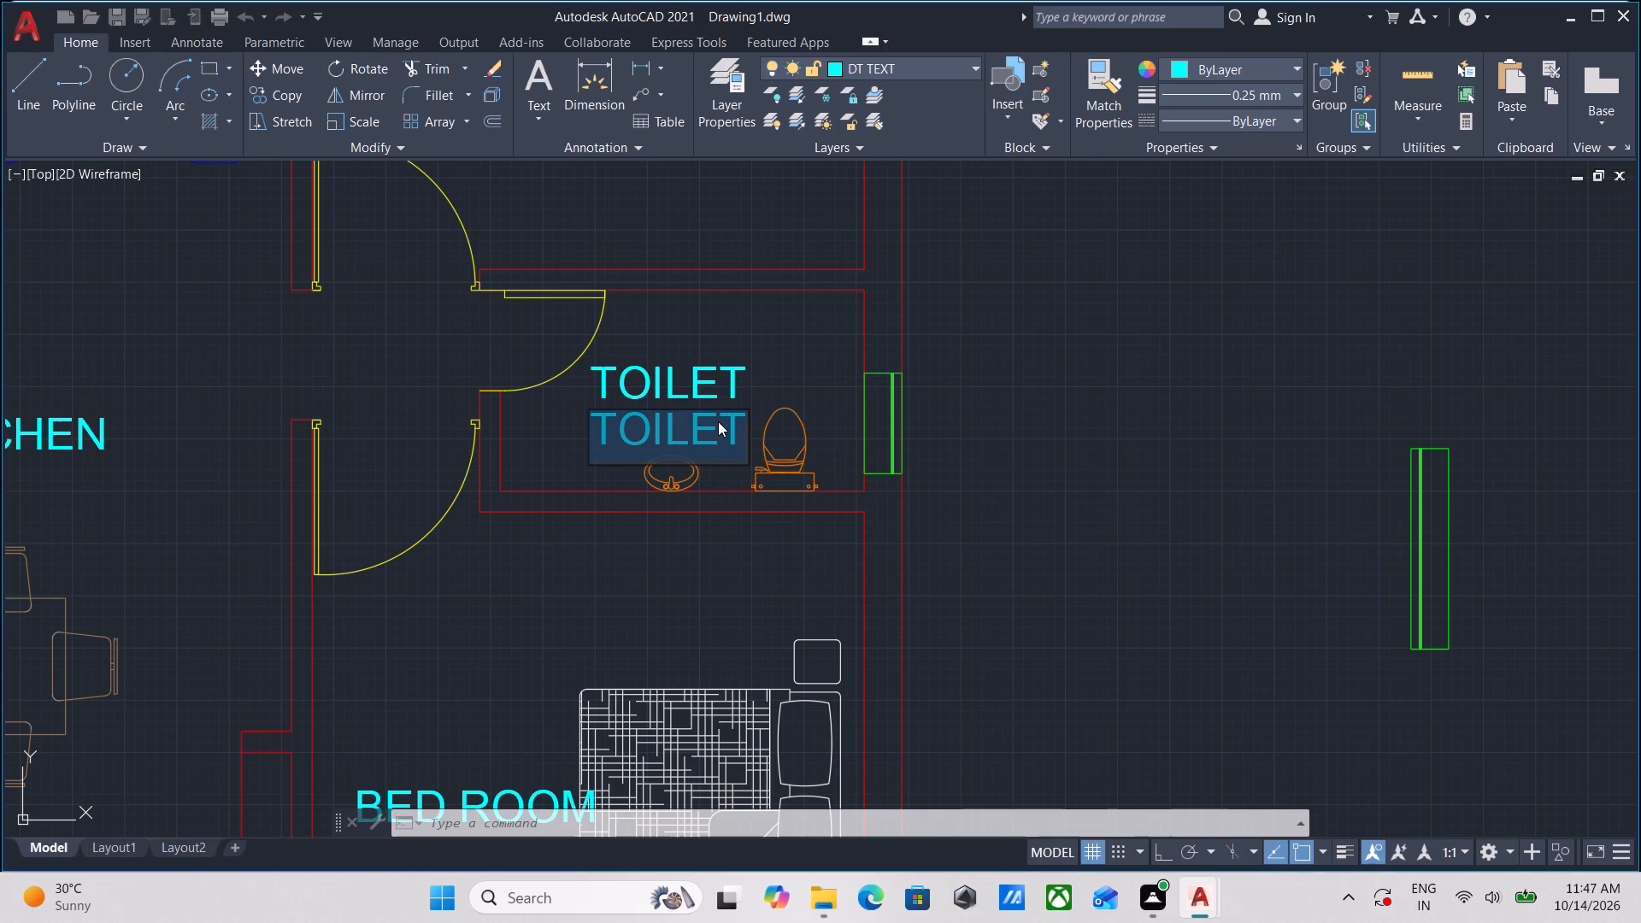
{"action": "key", "text": "7"}
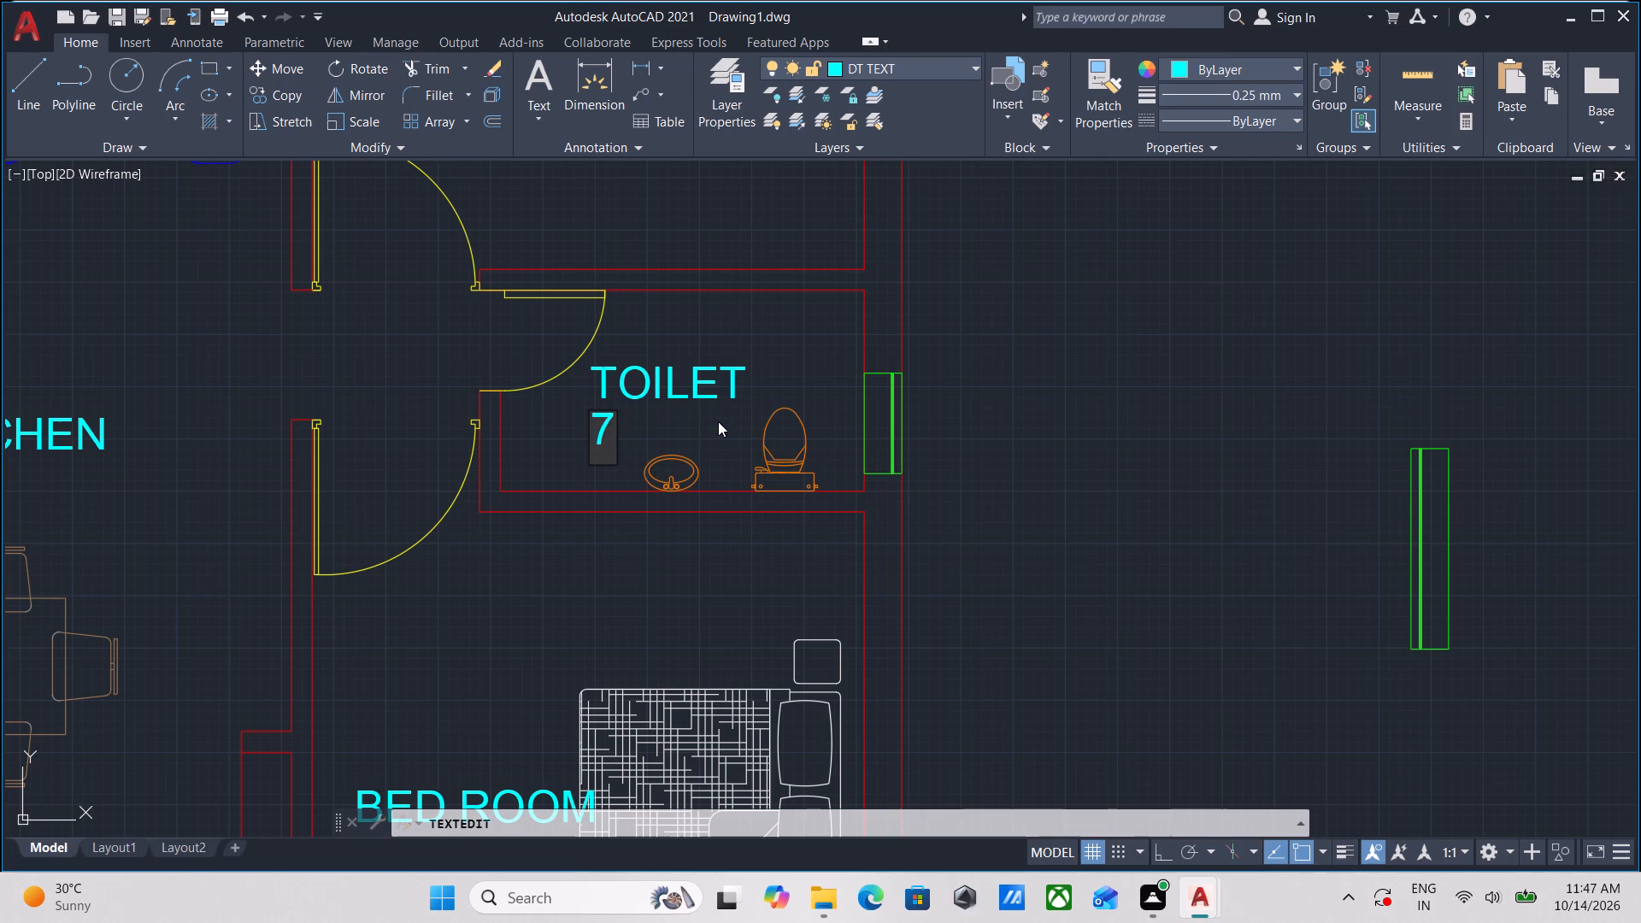
{"action": "type", "text": "' 3"}
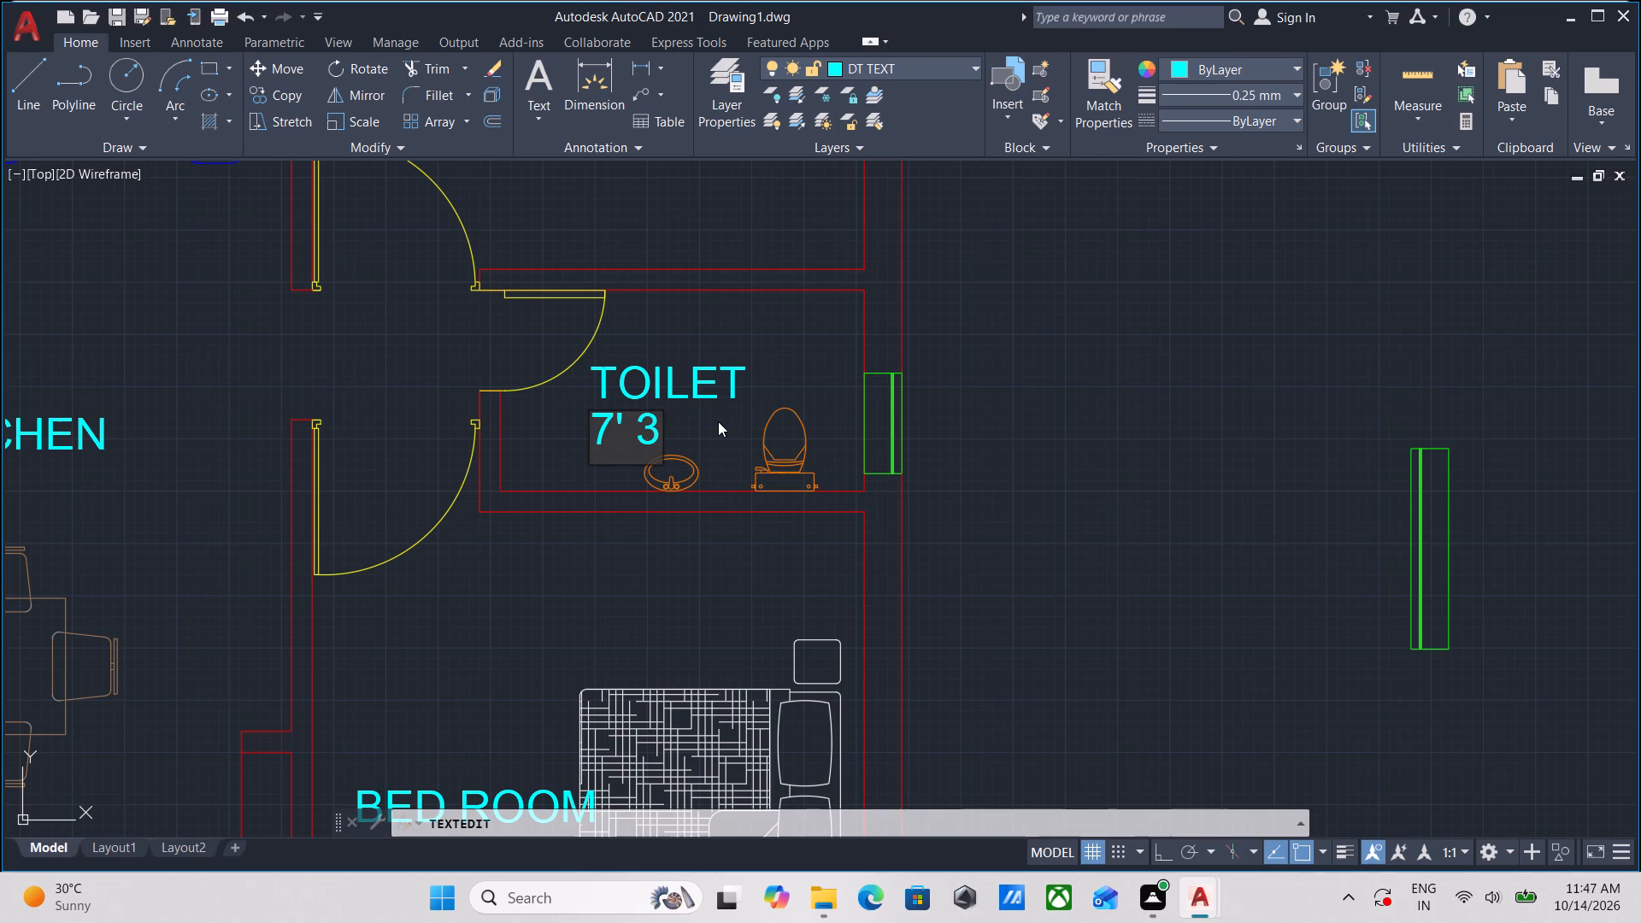
{"action": "key", "text": "shift+quotedbl"}
{"action": "key", "text": "space"}
{"action": "type", "text": "X"}
{"action": "key", "text": "space"}
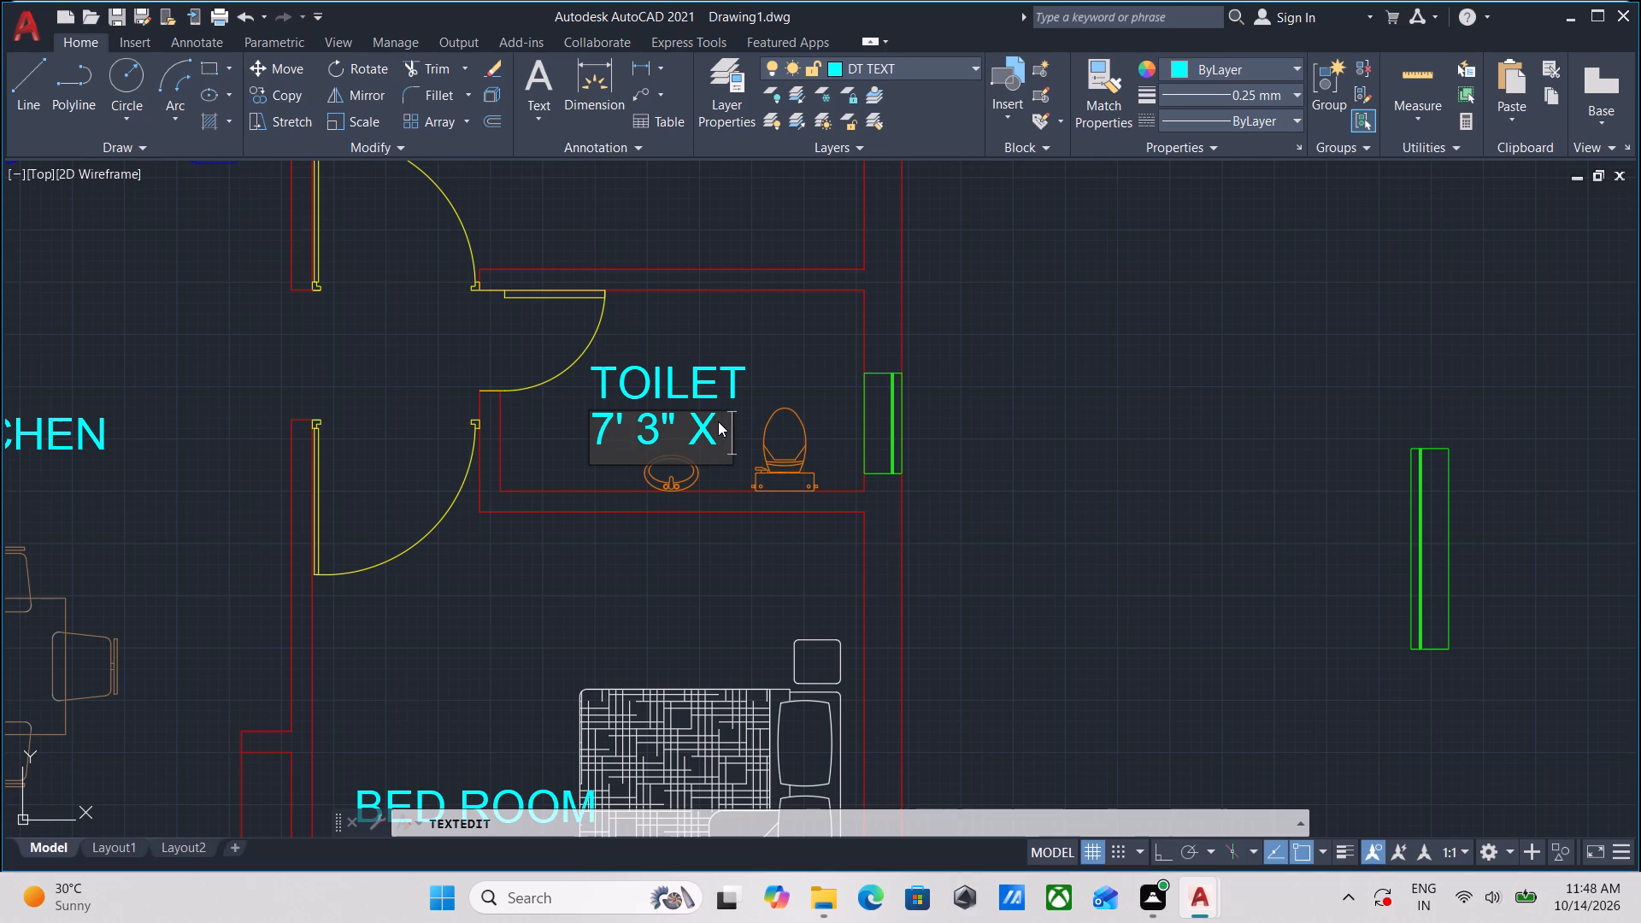
{"action": "type", "text": "10'"}
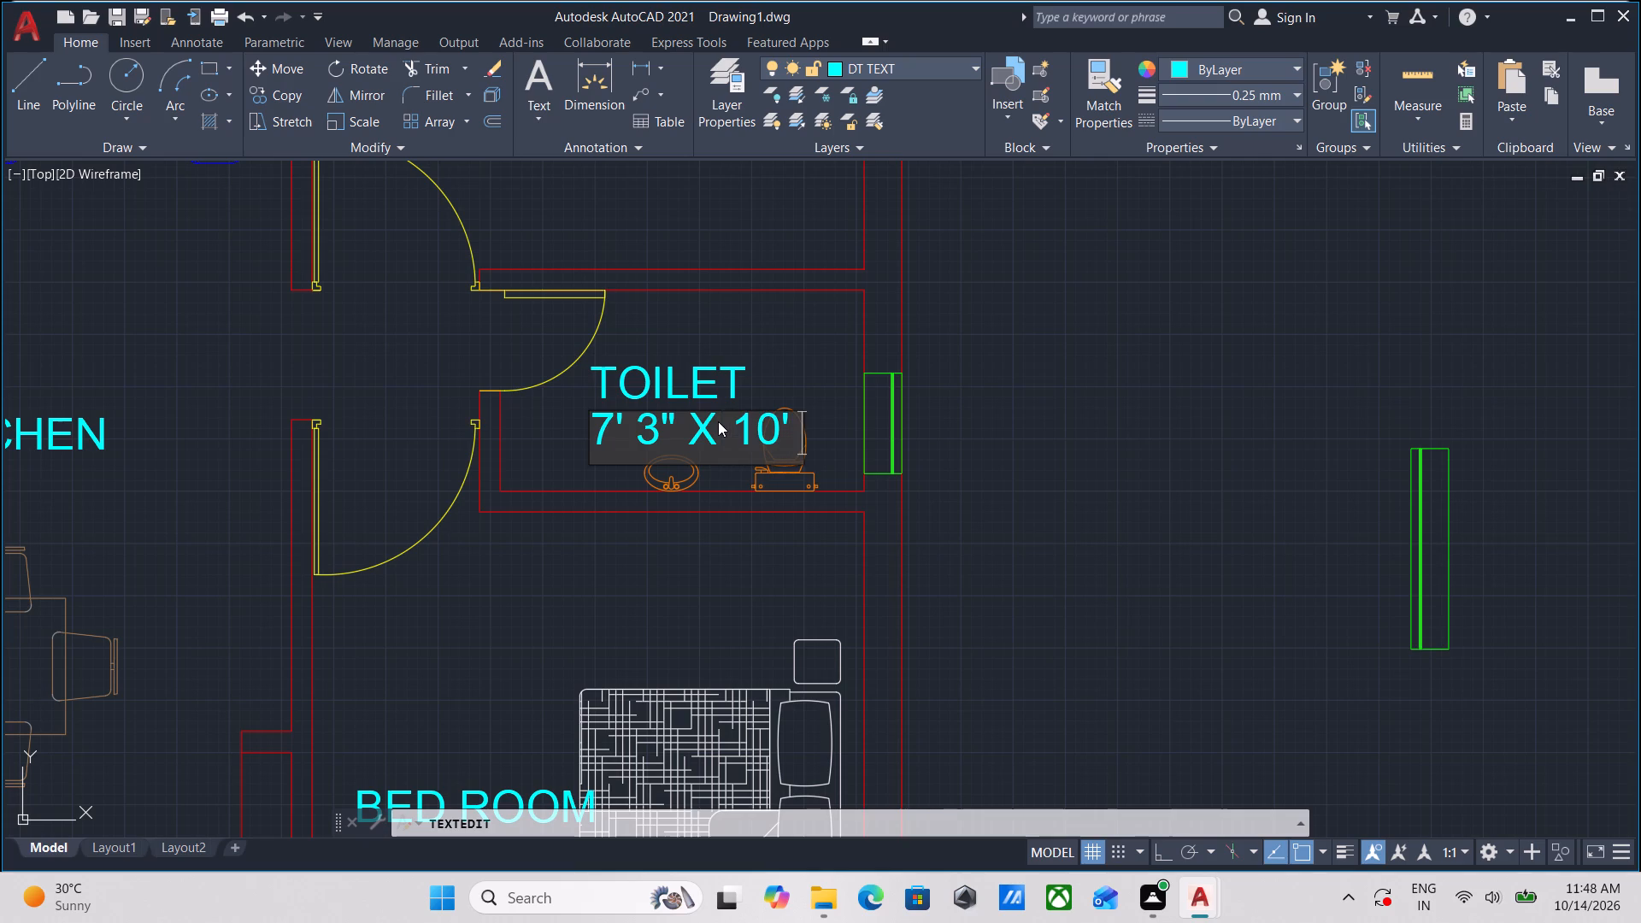
{"action": "key", "text": "space"}
{"action": "type", "text": "4.5"}
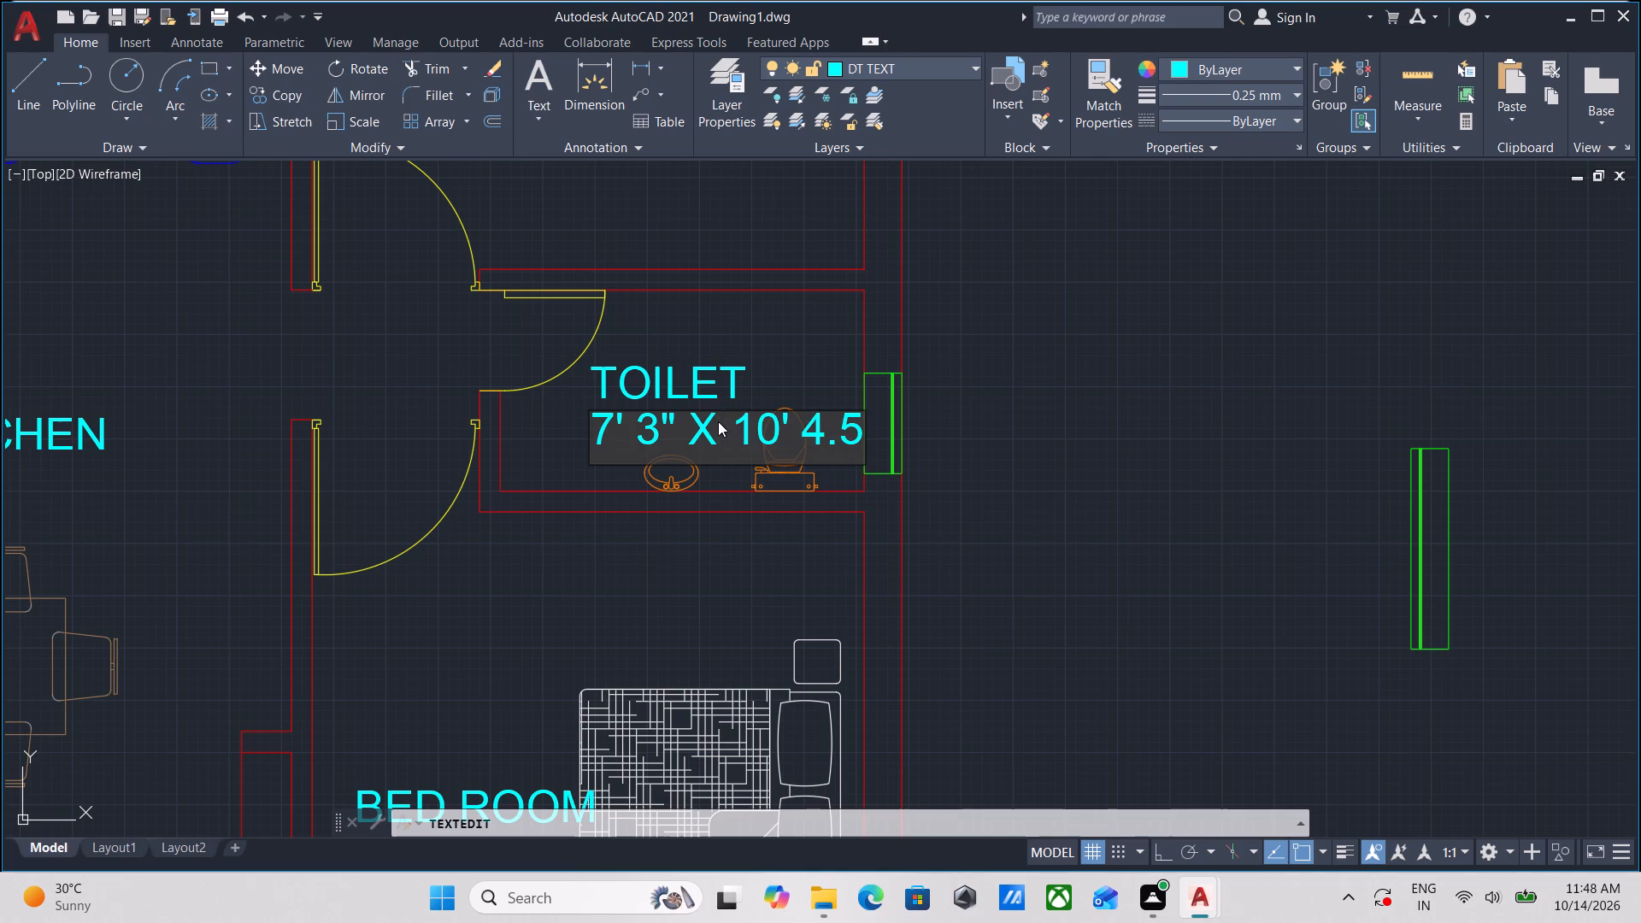
{"action": "key", "text": "shift+quotedbl"}
{"action": "key", "text": "Return"}
{"action": "key", "text": "Return"}
Shift the toilet's size text straight west so it sits inside the room, roughly centred under TOILET.
{"action": "scroll", "coordinate": [644, 437], "scroll_direction": "up", "scroll_amount": 2}
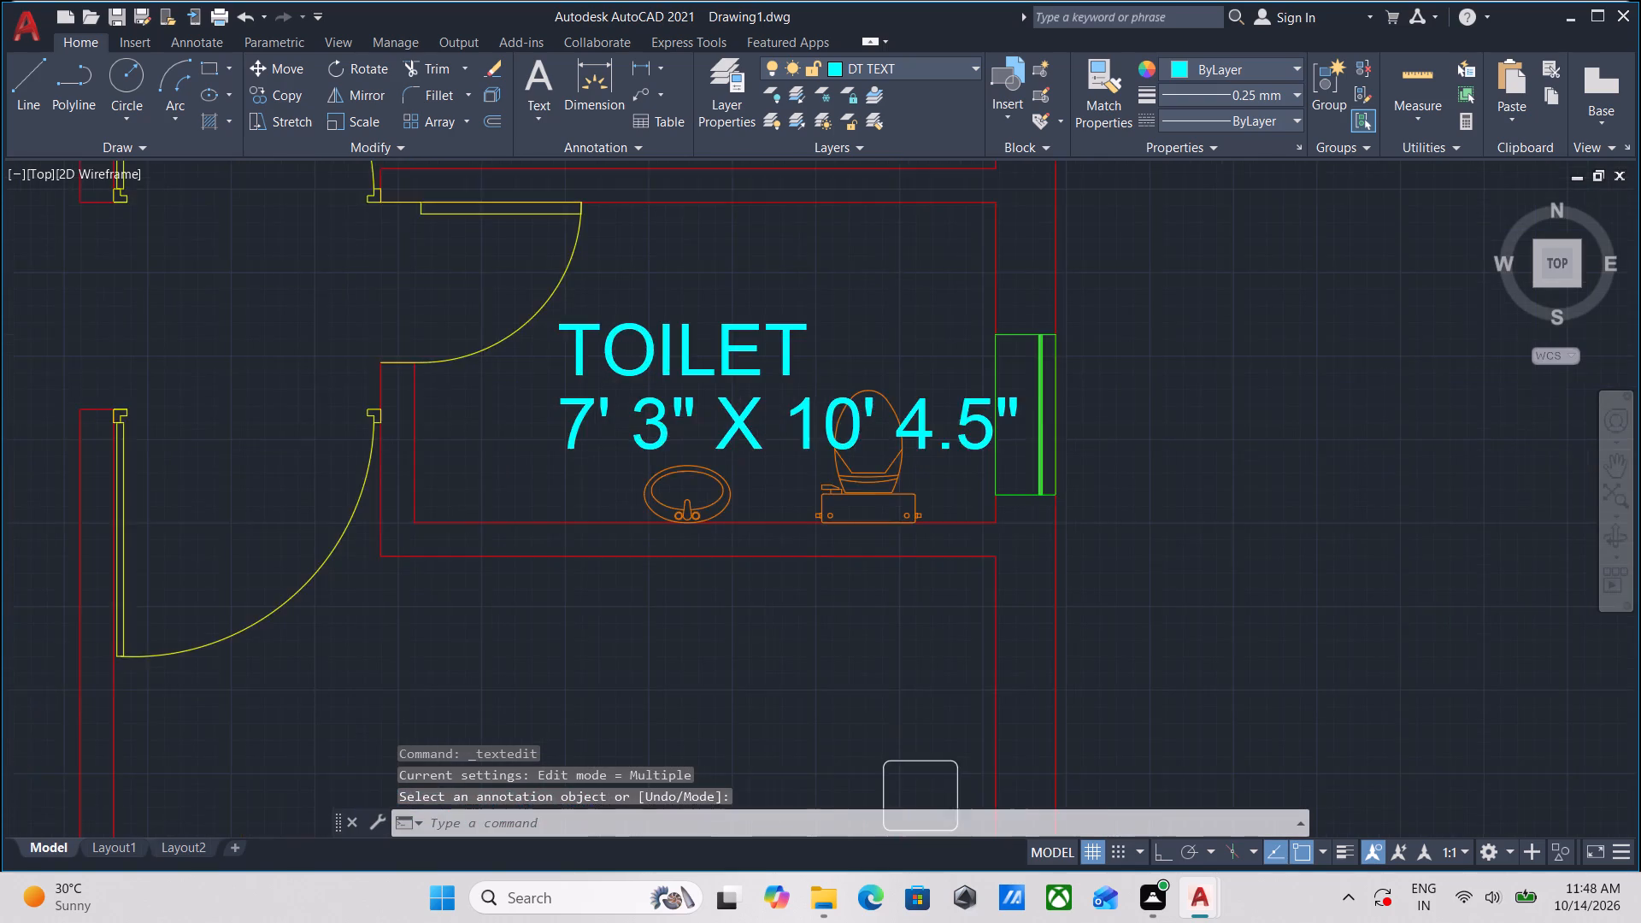
{"action": "left_click", "coordinate": [633, 482]}
{"action": "left_click", "coordinate": [494, 410]}
{"action": "left_click", "coordinate": [508, 457]}
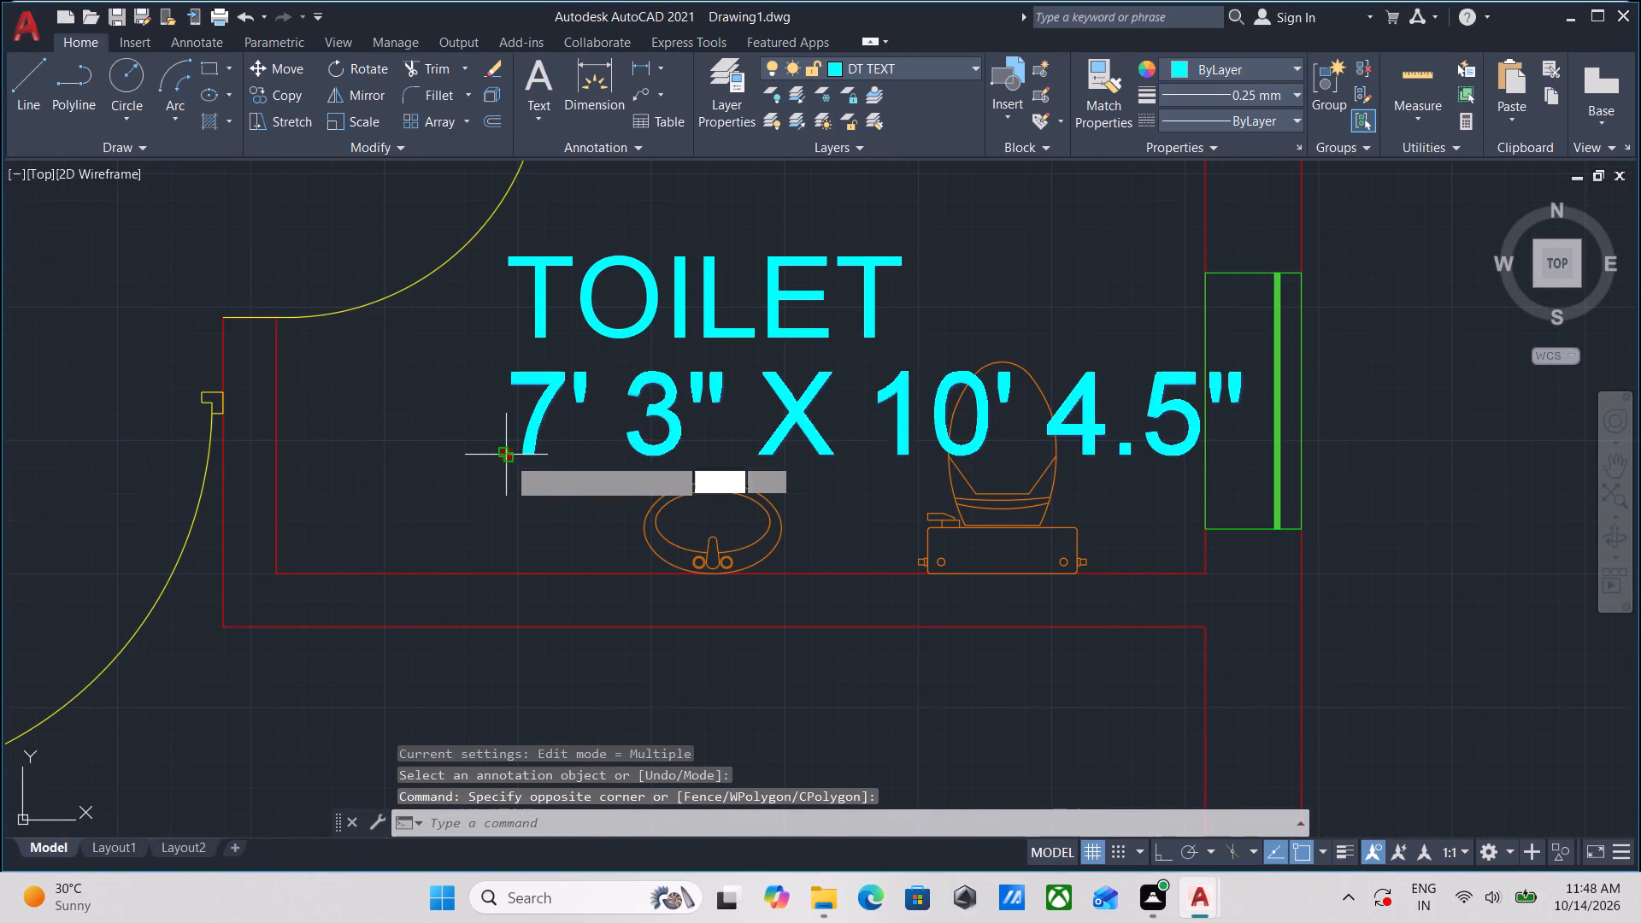
{"action": "left_click", "coordinate": [316, 456]}
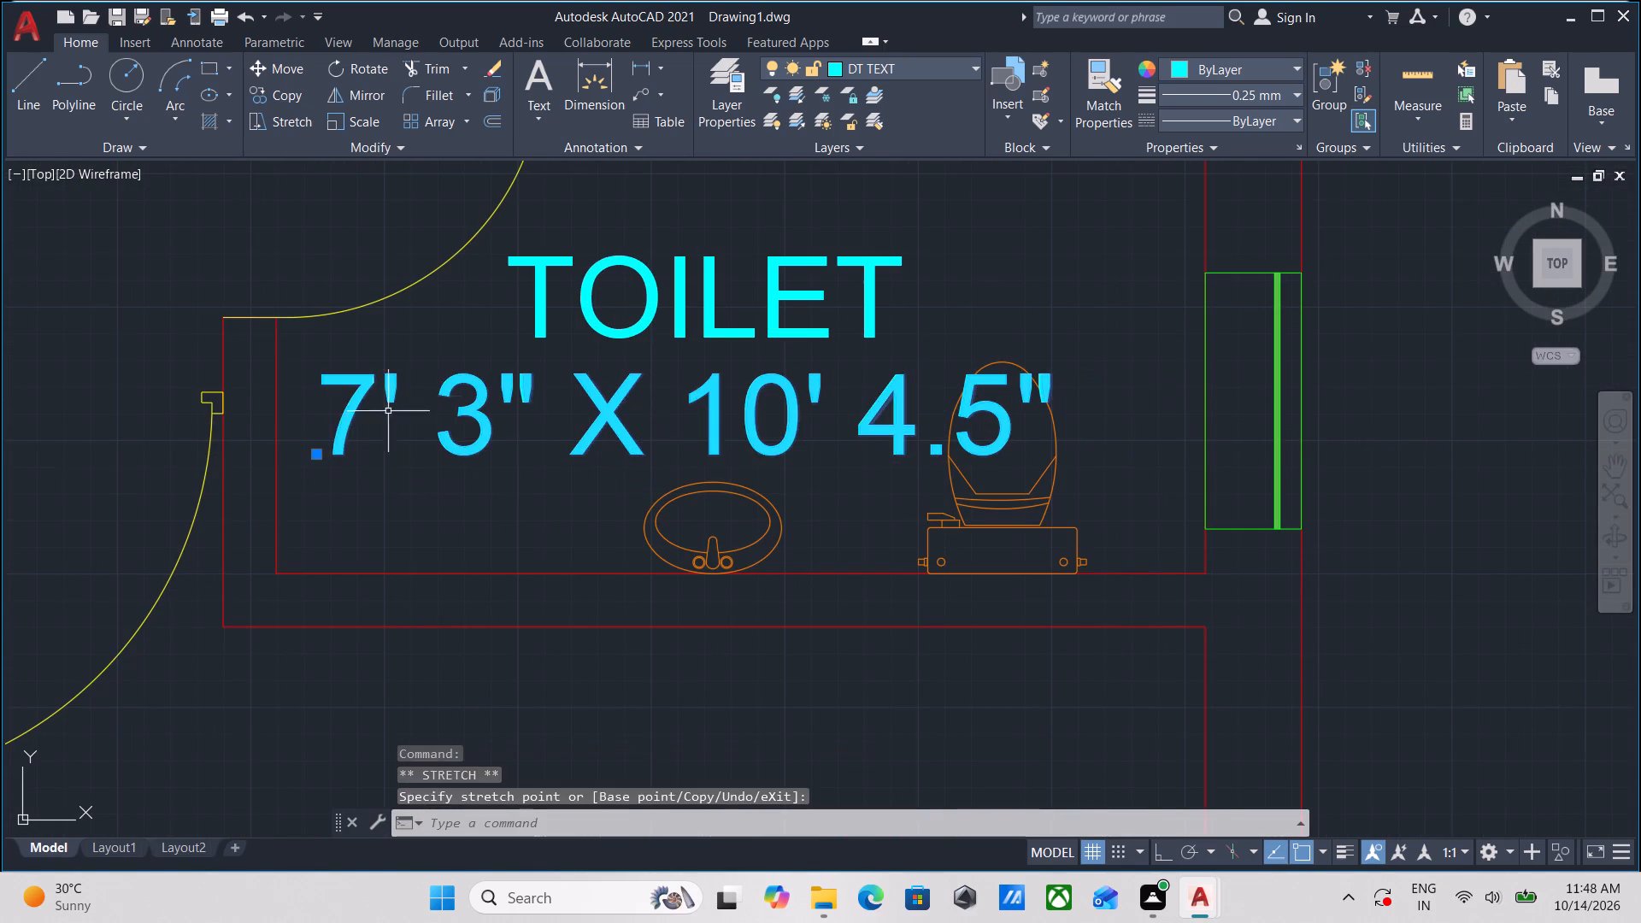
Change the KITCHEN placeholder in the bedroom directly north of the labelled TOILET to BEDROOM.
{"action": "scroll", "coordinate": [471, 391], "scroll_direction": "down", "scroll_amount": 1}
{"action": "middle_click_drag", "start_coordinate": [471, 391], "coordinate": [515, 478]}
{"action": "middle_click_drag", "start_coordinate": [638, 370], "coordinate": [662, 421]}
{"action": "middle_click_drag", "start_coordinate": [714, 410], "coordinate": [807, 363]}
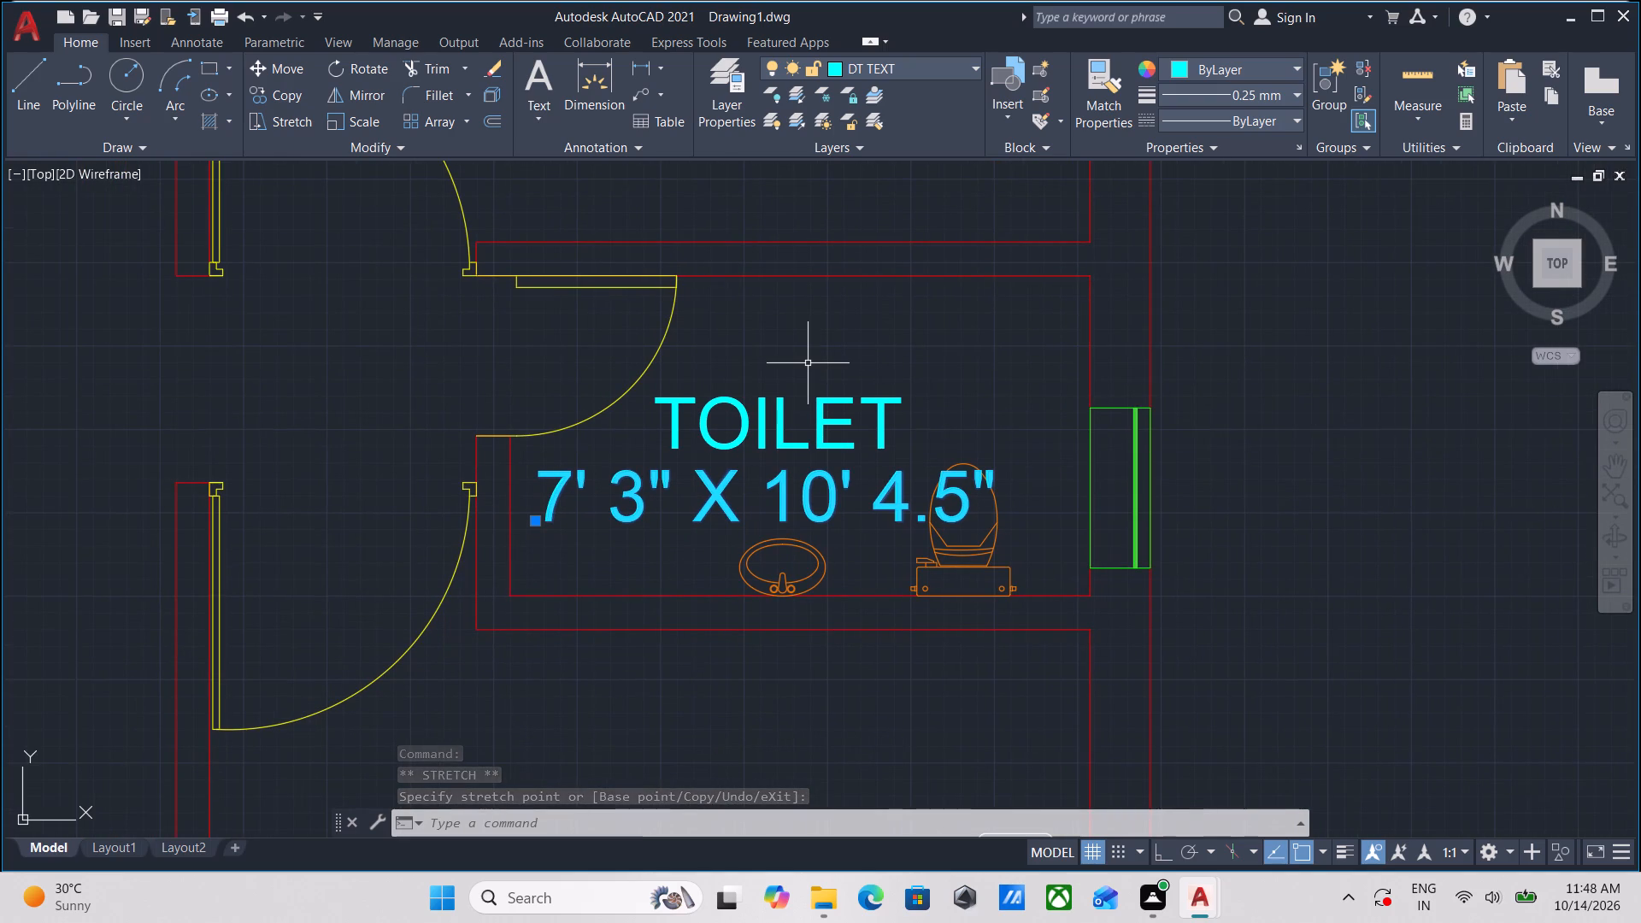
{"action": "middle_click_drag", "start_coordinate": [808, 363], "coordinate": [968, 410]}
{"action": "middle_click_drag", "start_coordinate": [966, 385], "coordinate": [1037, 512]}
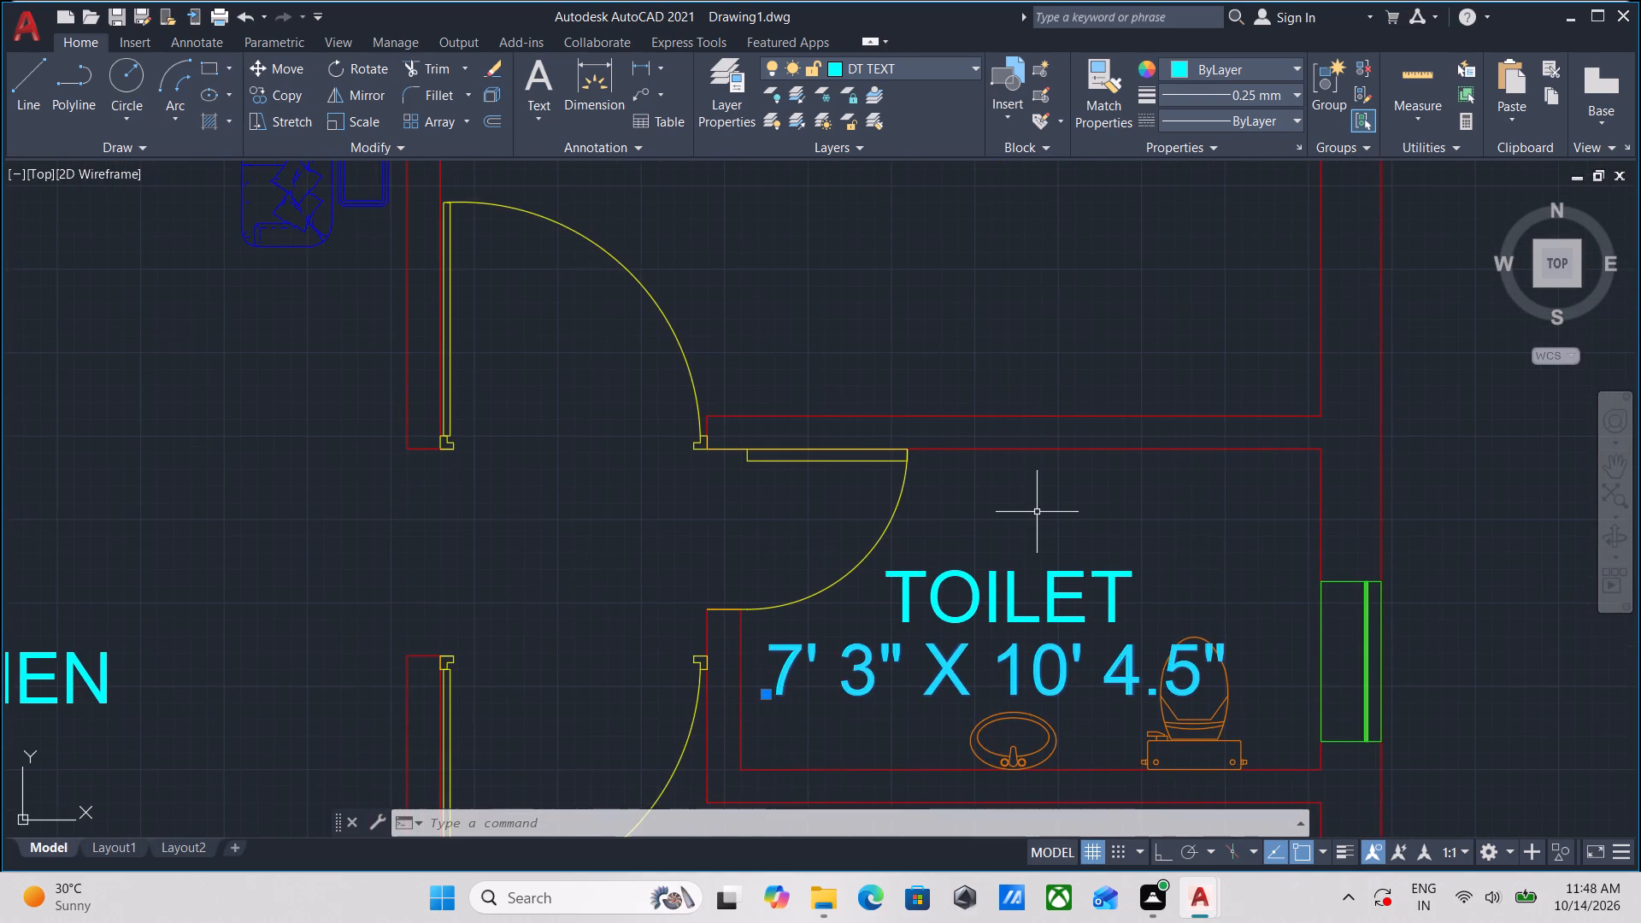
{"action": "scroll", "coordinate": [1037, 512], "scroll_direction": "down", "scroll_amount": 1}
{"action": "middle_click_drag", "start_coordinate": [1037, 512], "coordinate": [1042, 537]}
{"action": "middle_click_drag", "start_coordinate": [1025, 541], "coordinate": [1089, 505]}
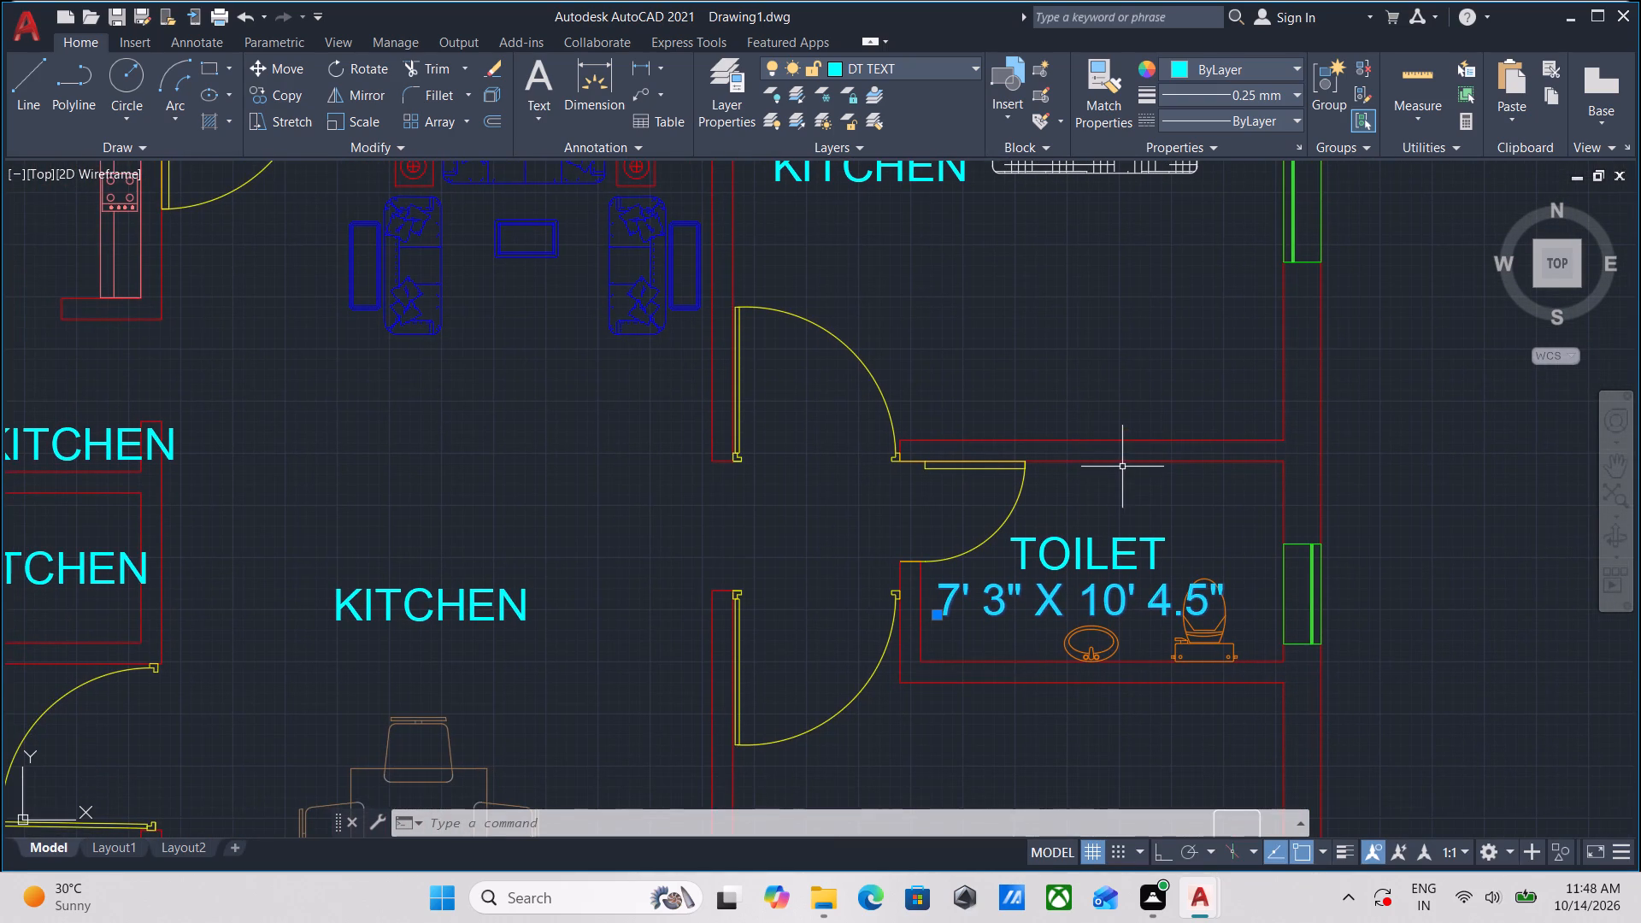
{"action": "middle_click_drag", "start_coordinate": [1114, 472], "coordinate": [1130, 505]}
{"action": "scroll", "coordinate": [1131, 529], "scroll_direction": "down", "scroll_amount": 2}
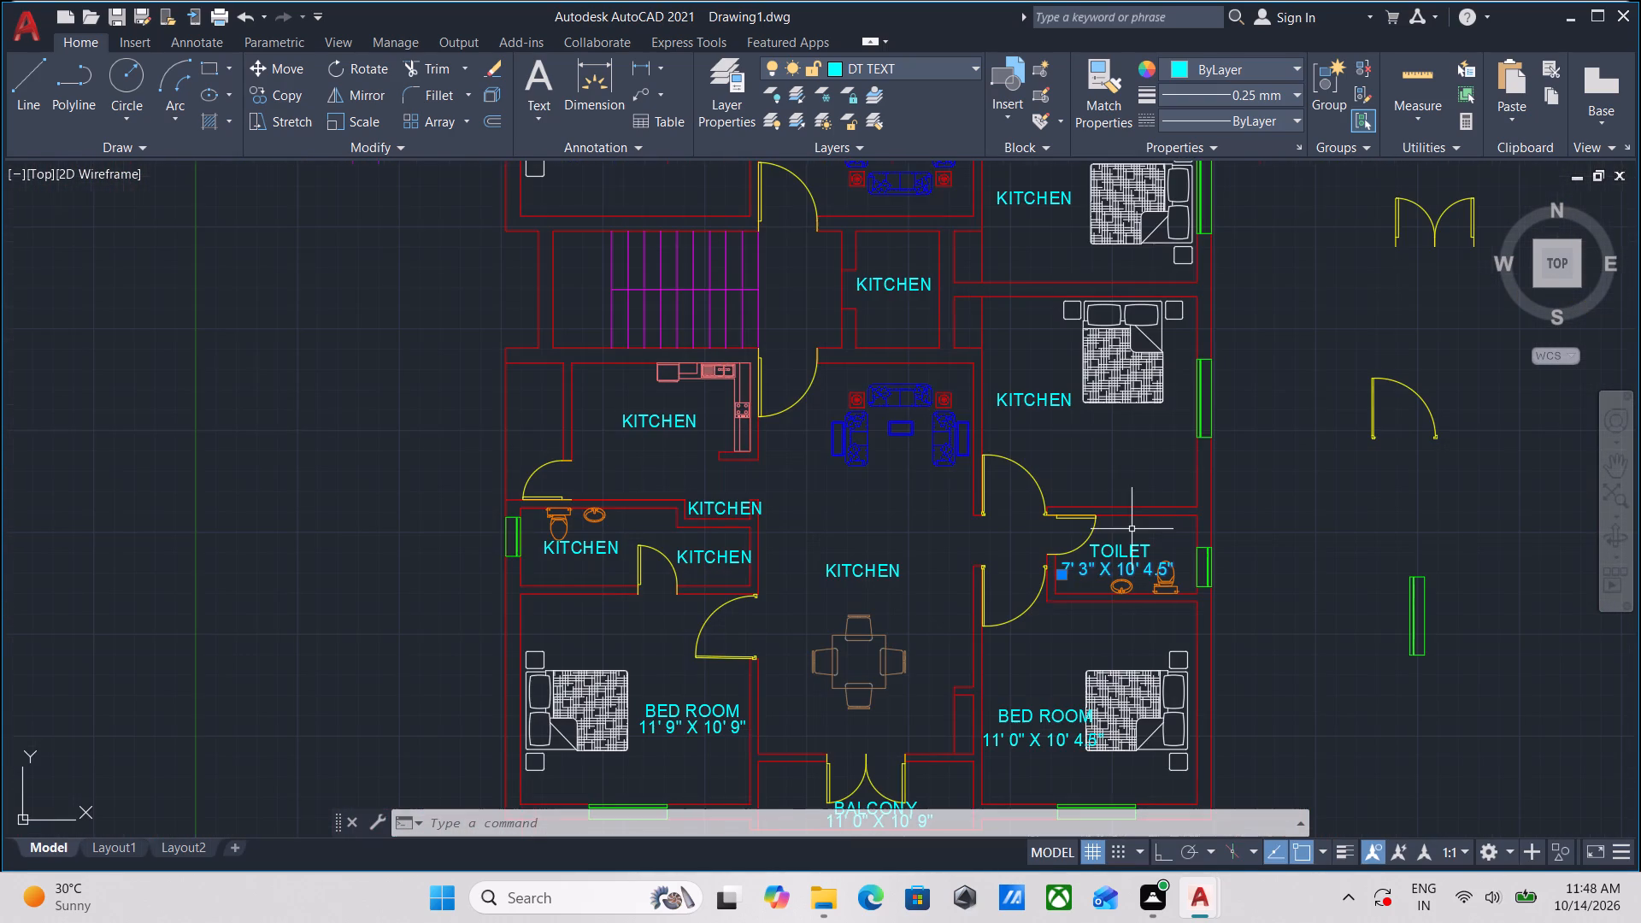
{"action": "scroll", "coordinate": [1134, 460], "scroll_direction": "up", "scroll_amount": 1}
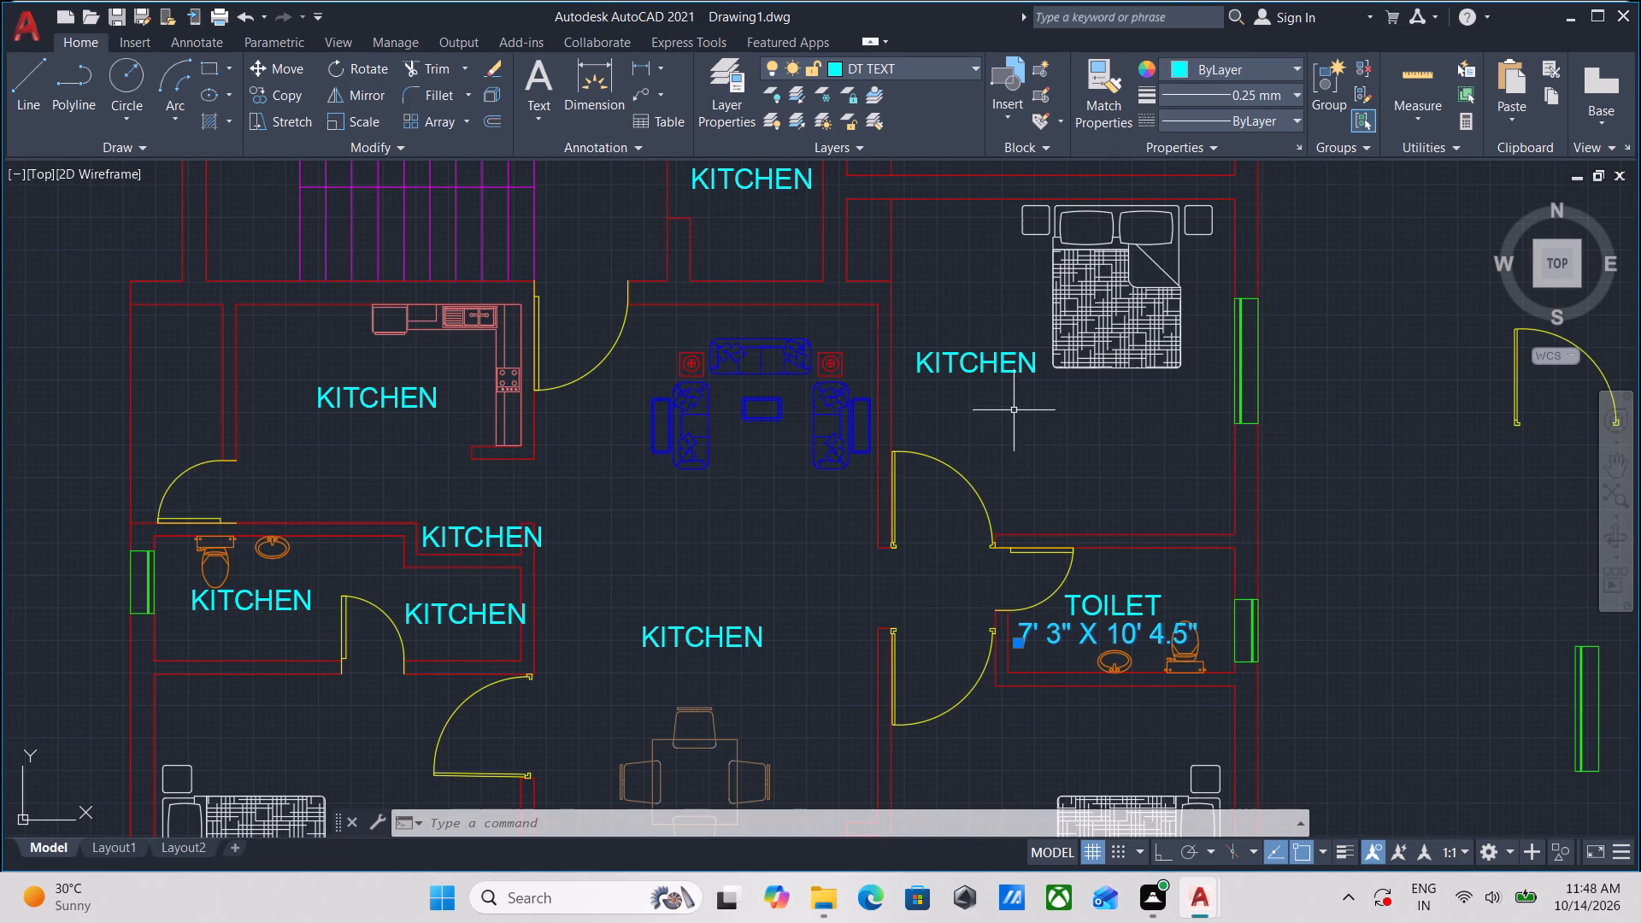
{"action": "key", "text": "Escape"}
{"action": "double_click", "coordinate": [966, 357]}
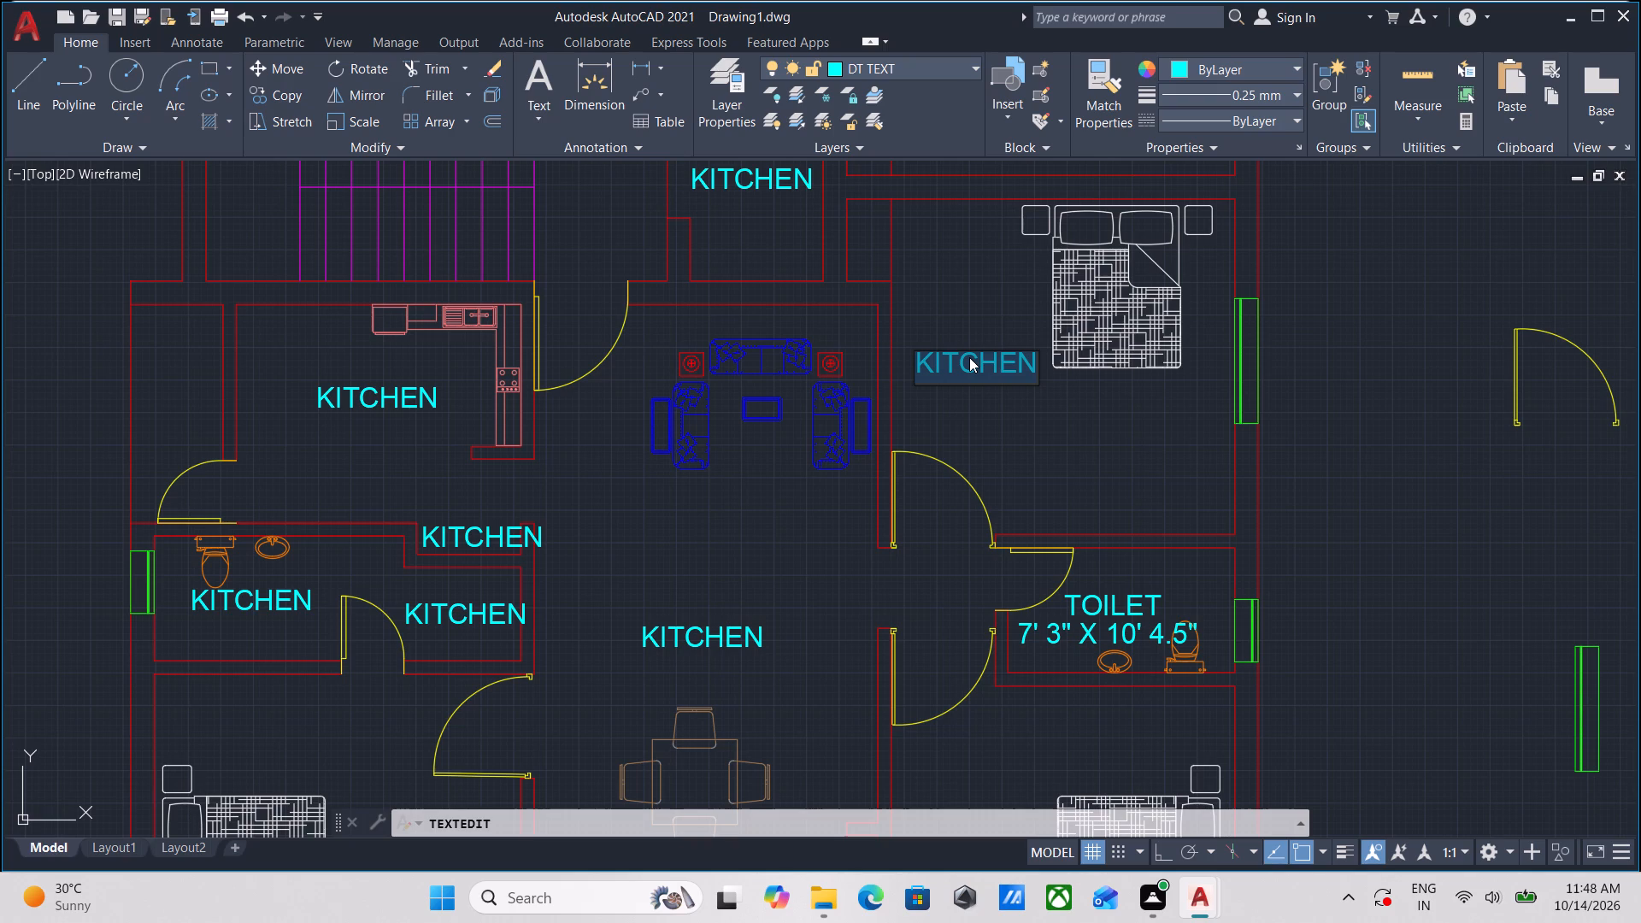
{"action": "type", "text": "BED"}
{"action": "type", "text": "ROOM"}
{"action": "key", "text": "Return"}
{"action": "key", "text": "Return"}
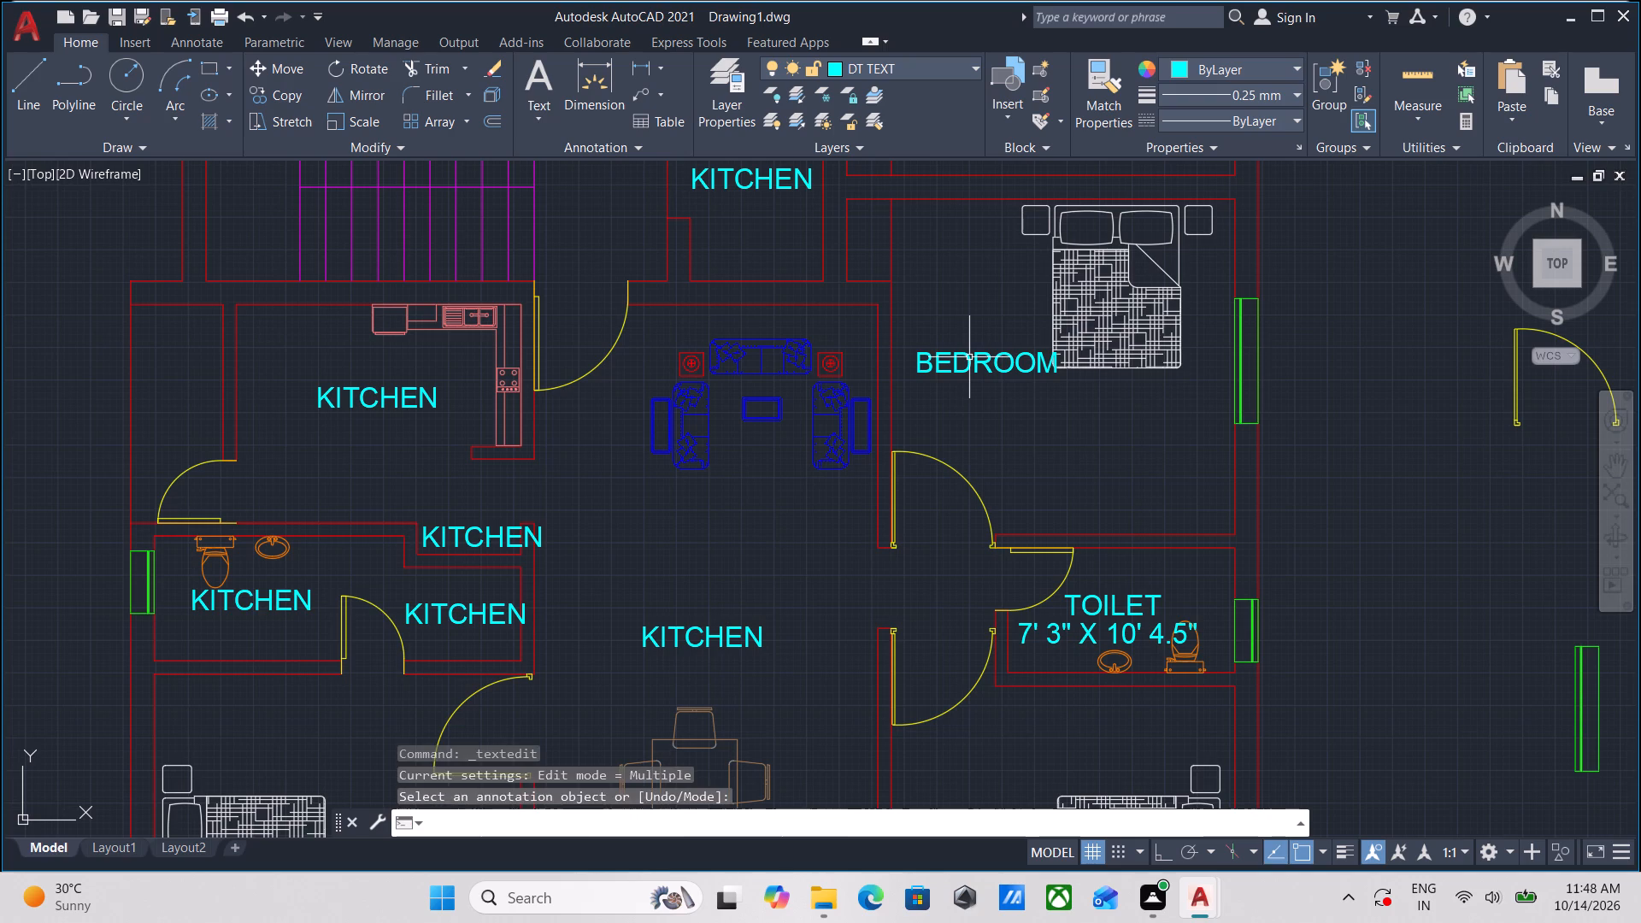
Copy the BEDROOM label and place the duplicate straight below the original, leaving a small gap between the lines.
{"action": "scroll", "coordinate": [969, 357], "scroll_direction": "up", "scroll_amount": 2}
{"action": "left_click", "coordinate": [1019, 428]}
{"action": "left_click", "coordinate": [914, 299]}
{"action": "type", "text": "CO"}
{"action": "key", "text": "Return"}
{"action": "left_click", "coordinate": [838, 409]}
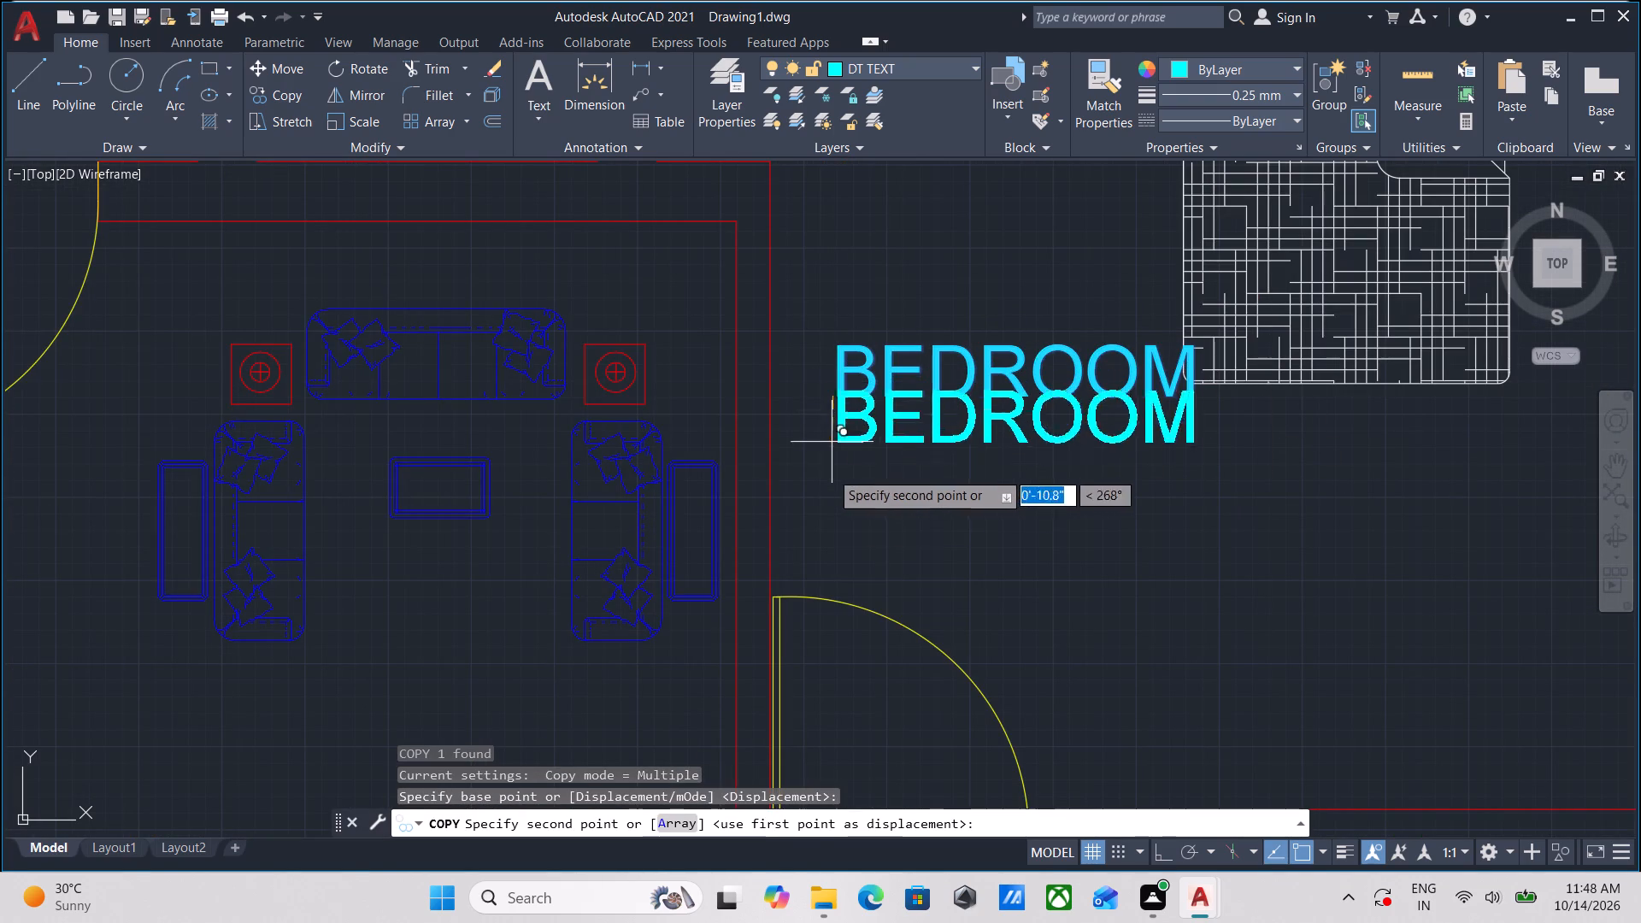
{"action": "left_click", "coordinate": [833, 493]}
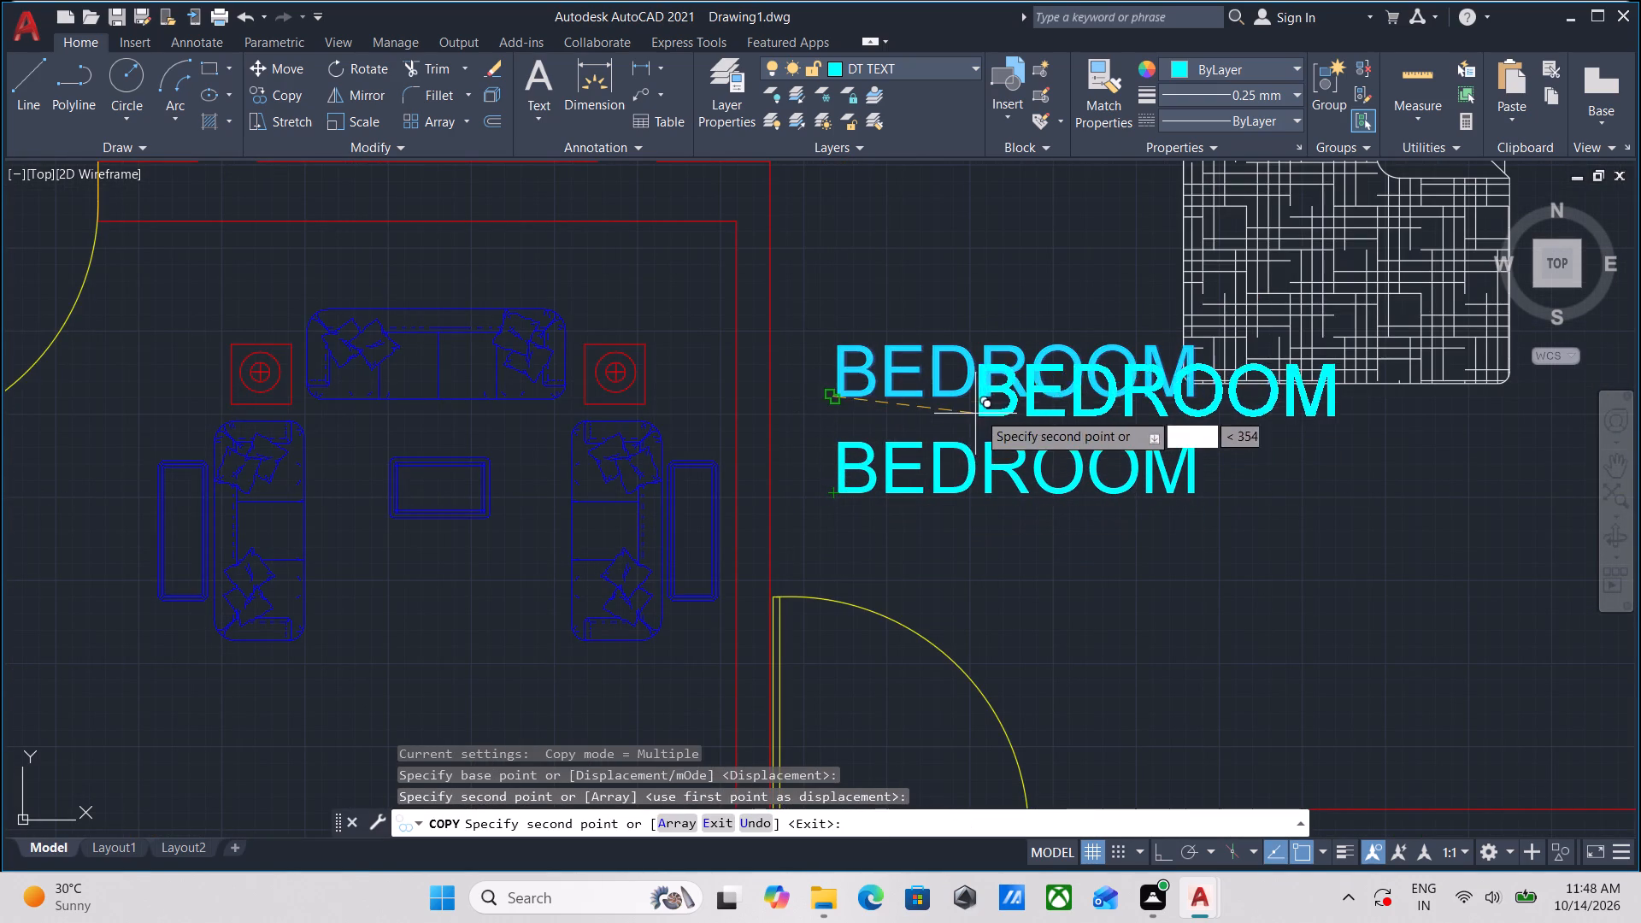
{"action": "key", "text": "Escape"}
Replace the lower BEDROOM duplicate with the room size 11' 0" X 10' 9".
{"action": "double_click", "coordinate": [985, 461]}
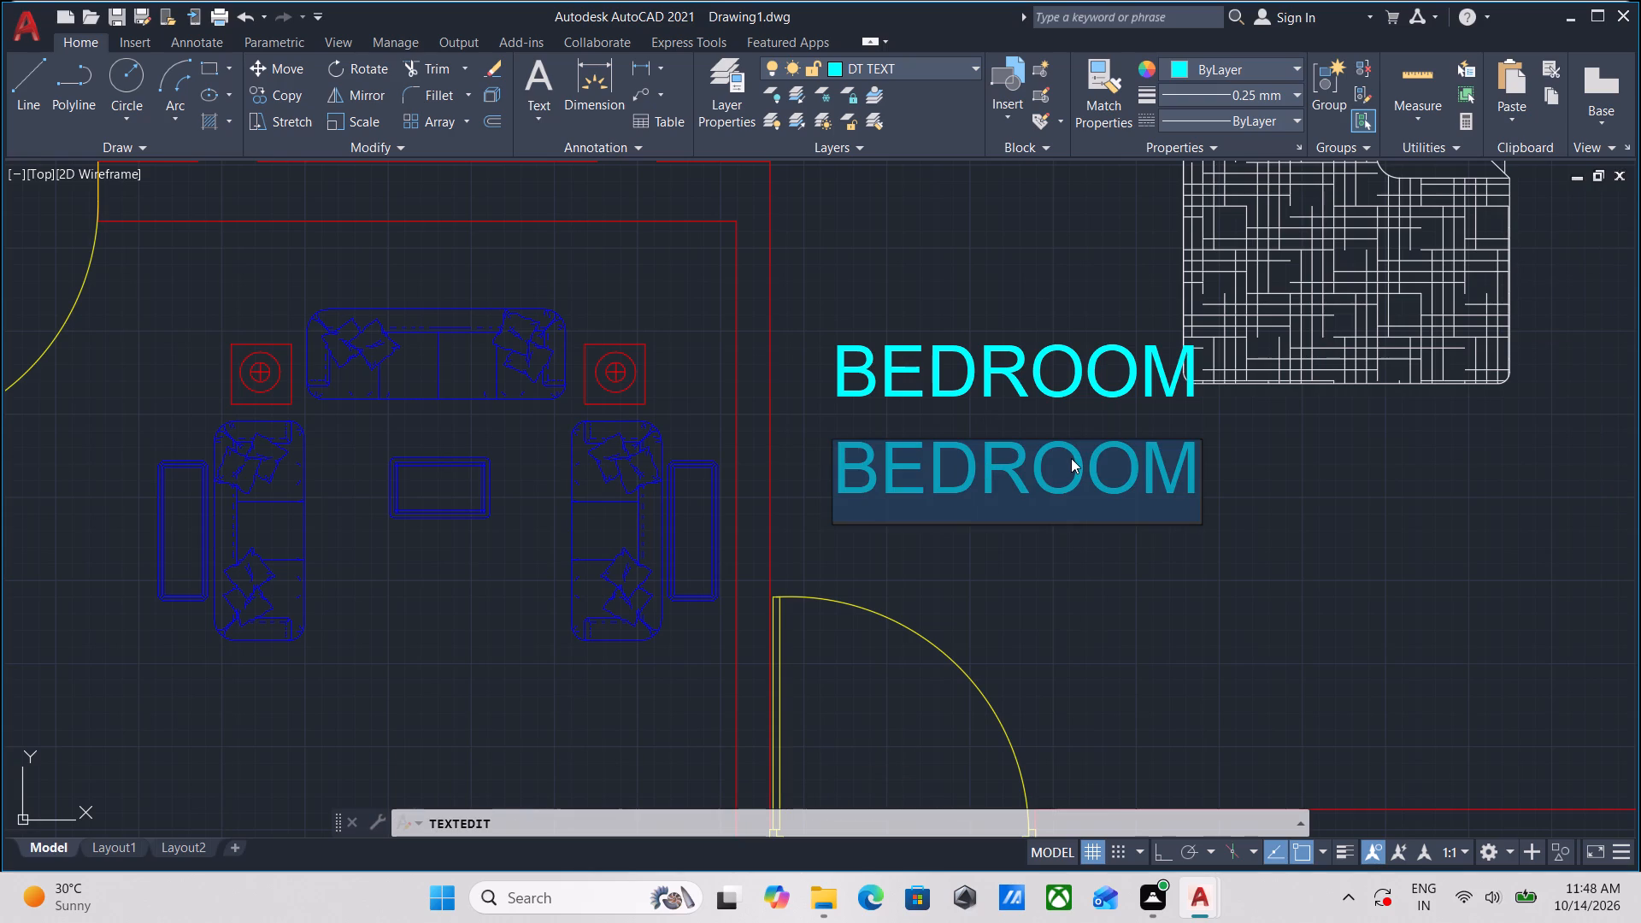
{"action": "type", "text": "11"}
{"action": "key", "text": "apostrophe"}
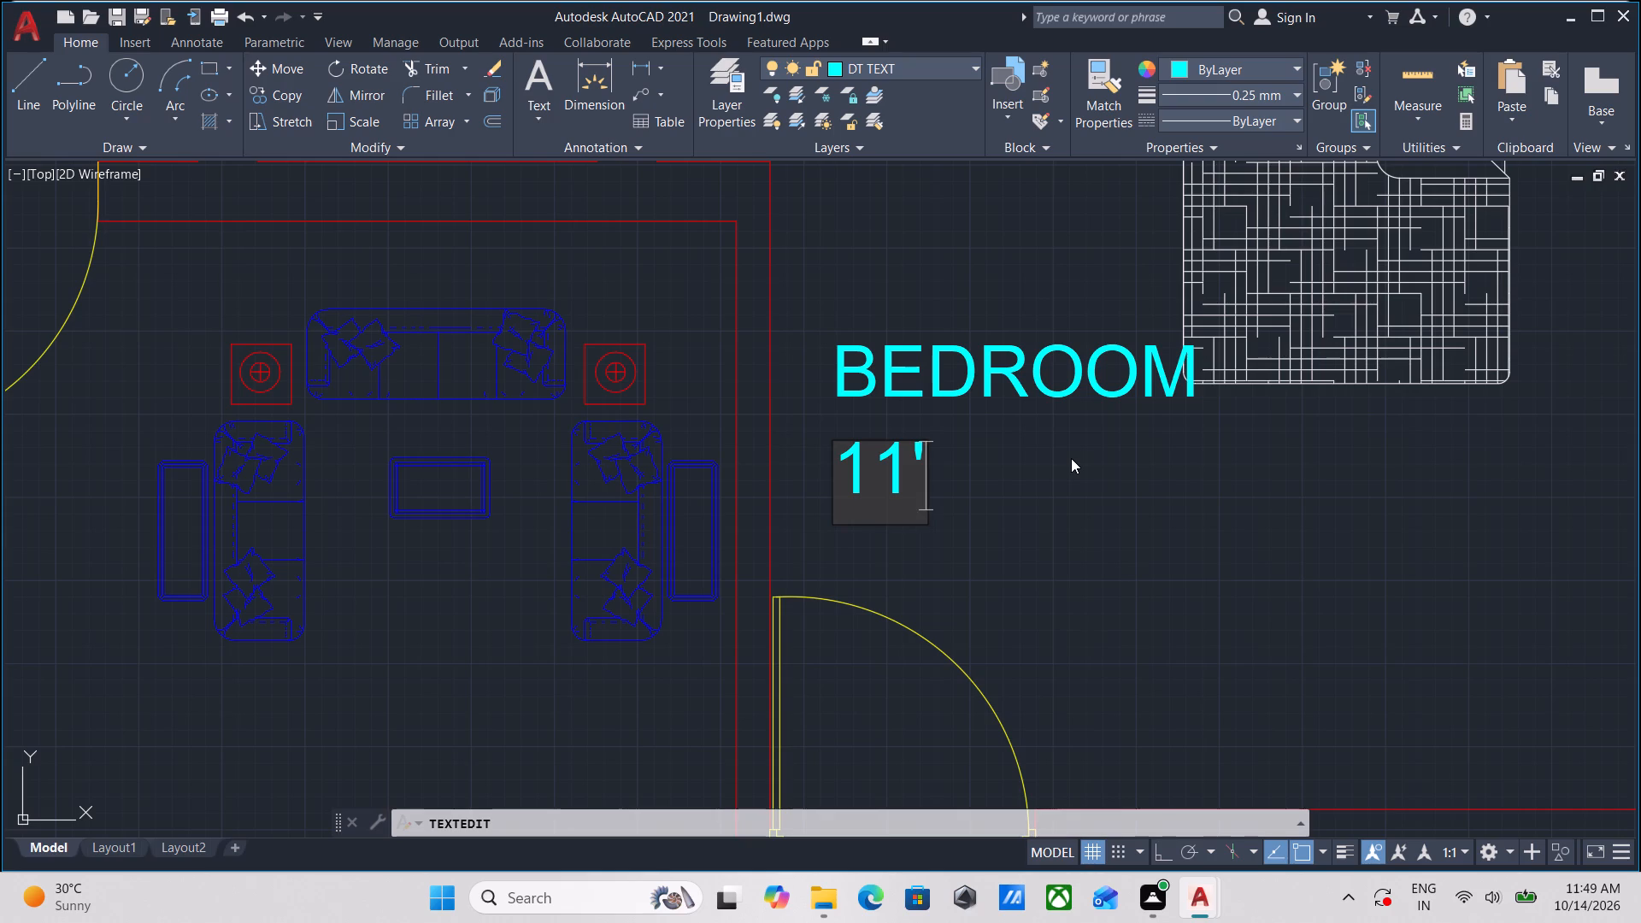
{"action": "key", "text": "space"}
{"action": "type", "text": "0"}
{"action": "key", "text": "shift+quotedbl"}
{"action": "key", "text": "space"}
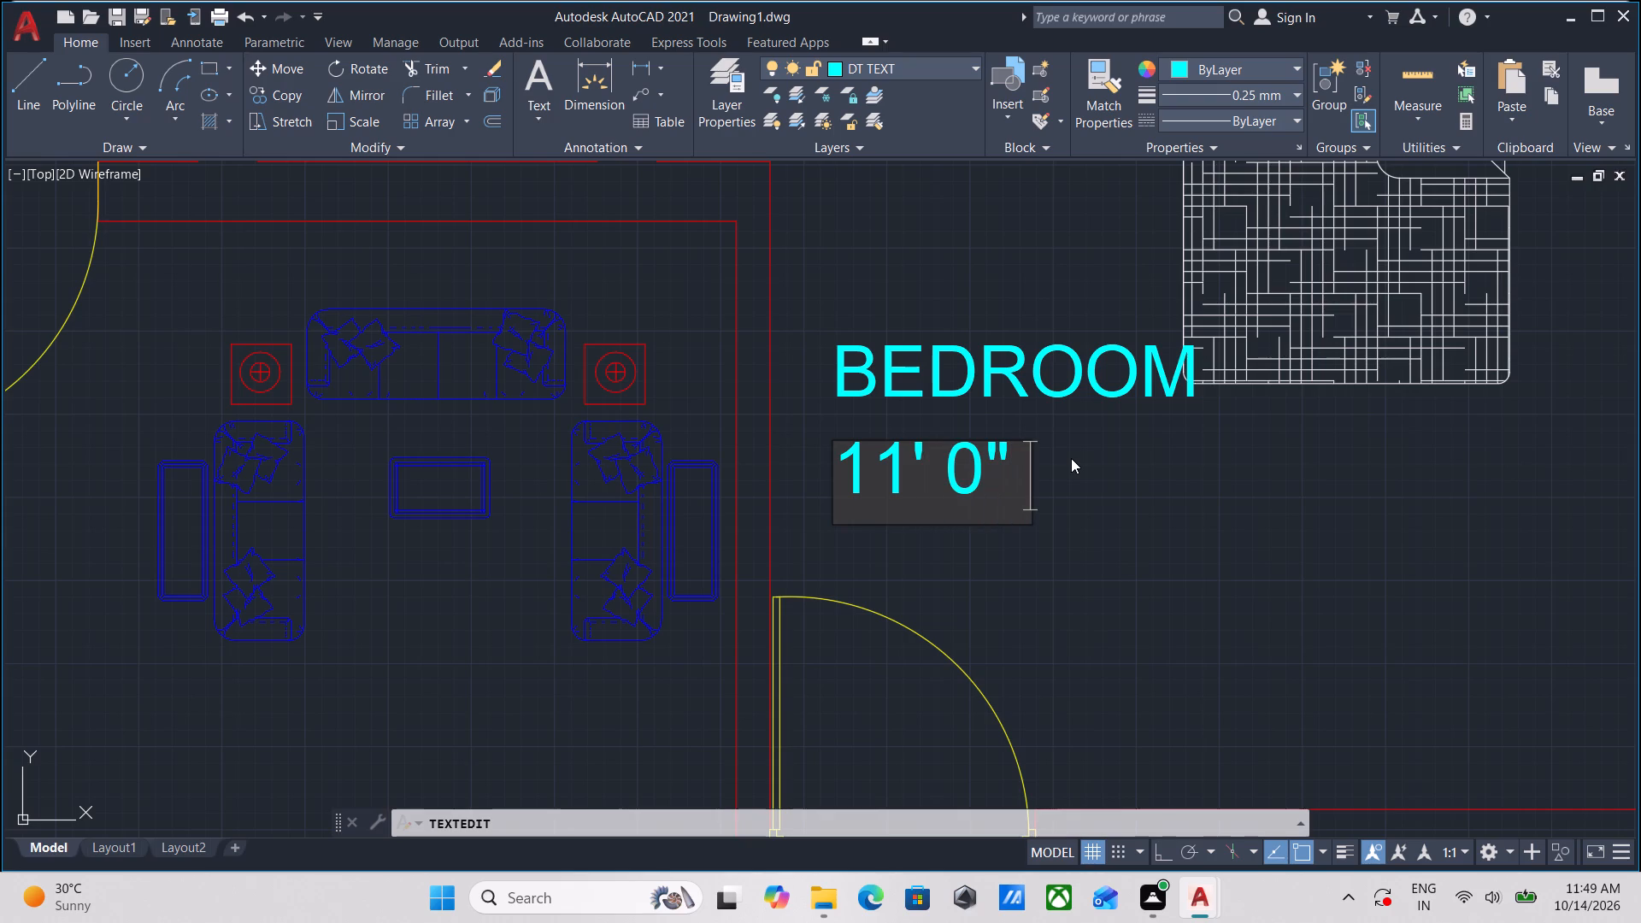
{"action": "type", "text": "X"}
{"action": "key", "text": "space"}
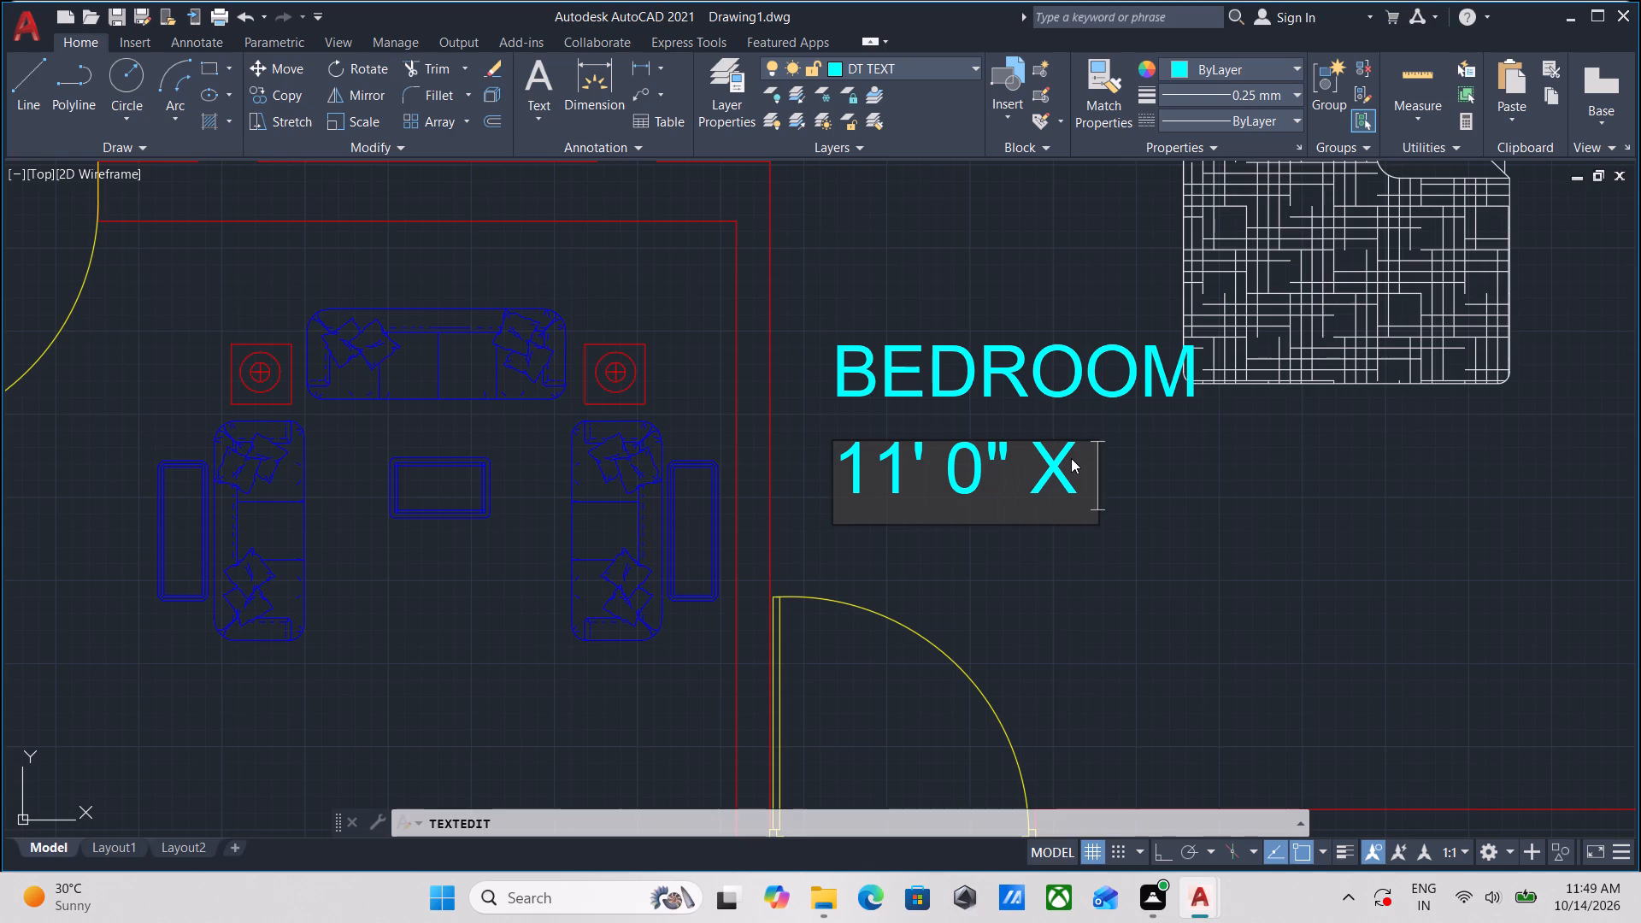
{"action": "type", "text": "10"}
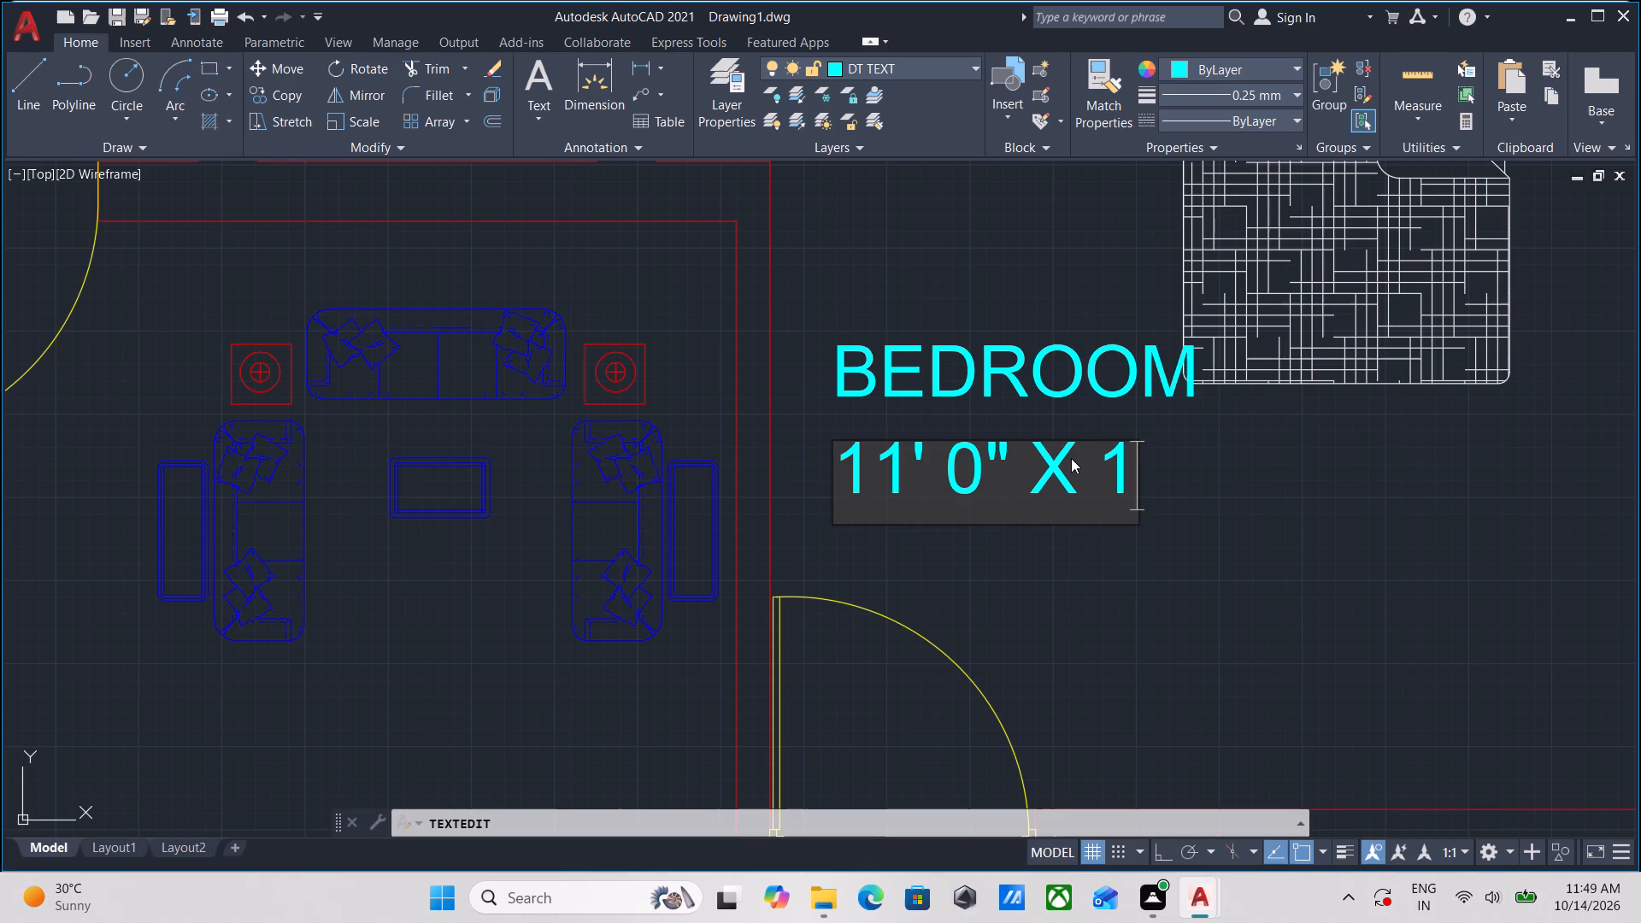
{"action": "key", "text": "apostrophe"}
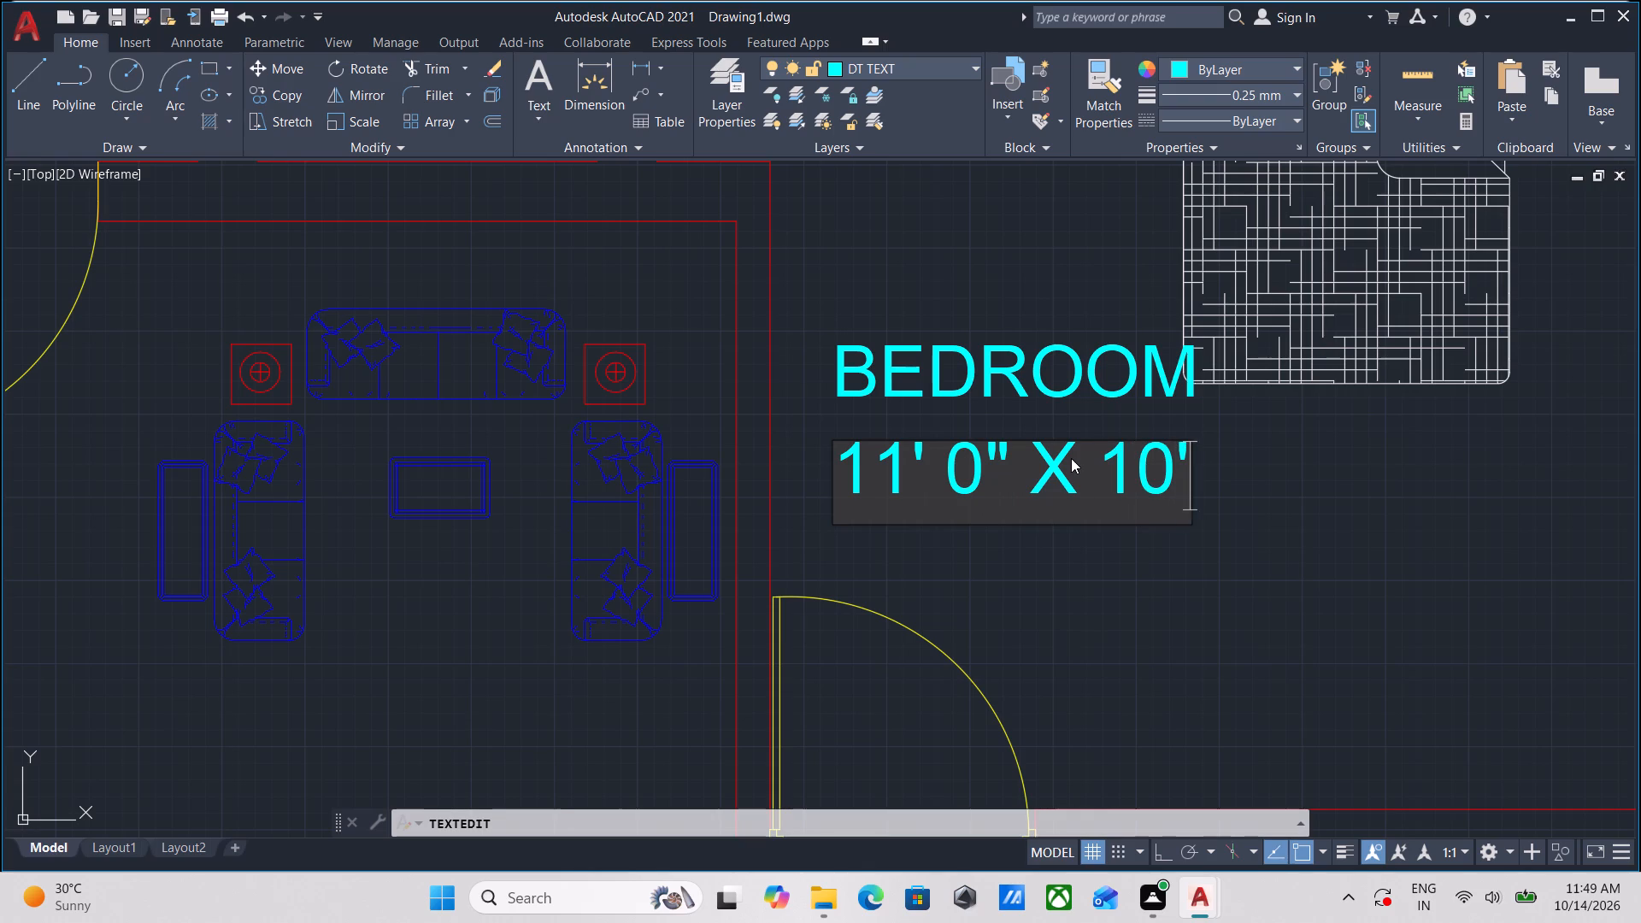
{"action": "key", "text": "space"}
{"action": "type", "text": "9"}
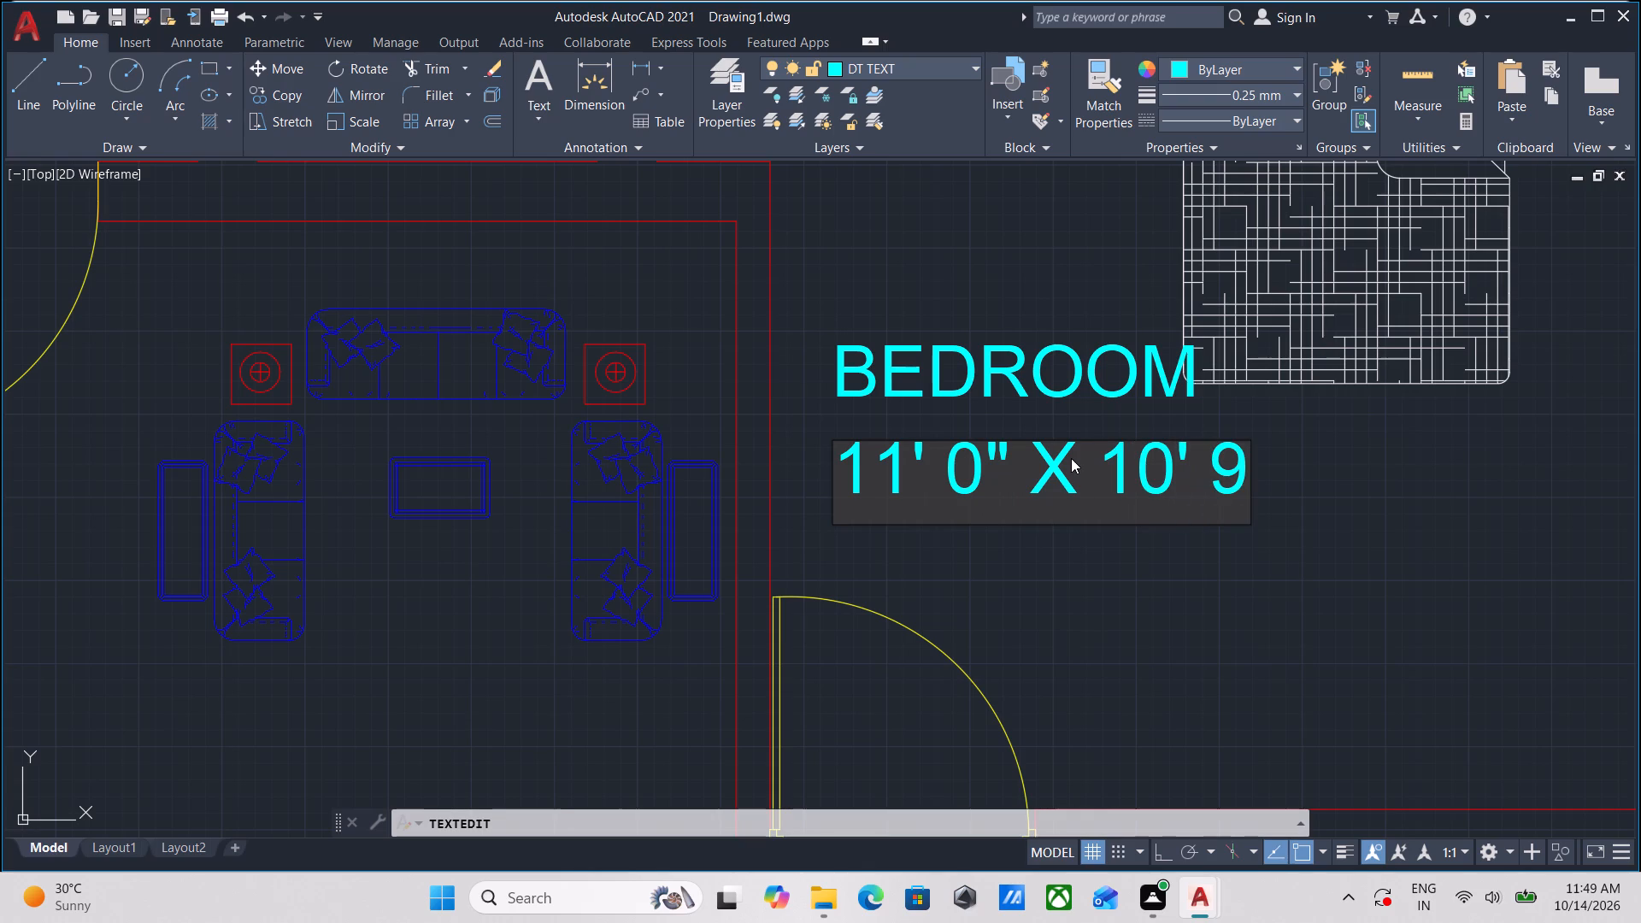
{"action": "key", "text": "shift+quotedbl"}
{"action": "key", "text": "Return"}
{"action": "key", "text": "Return"}
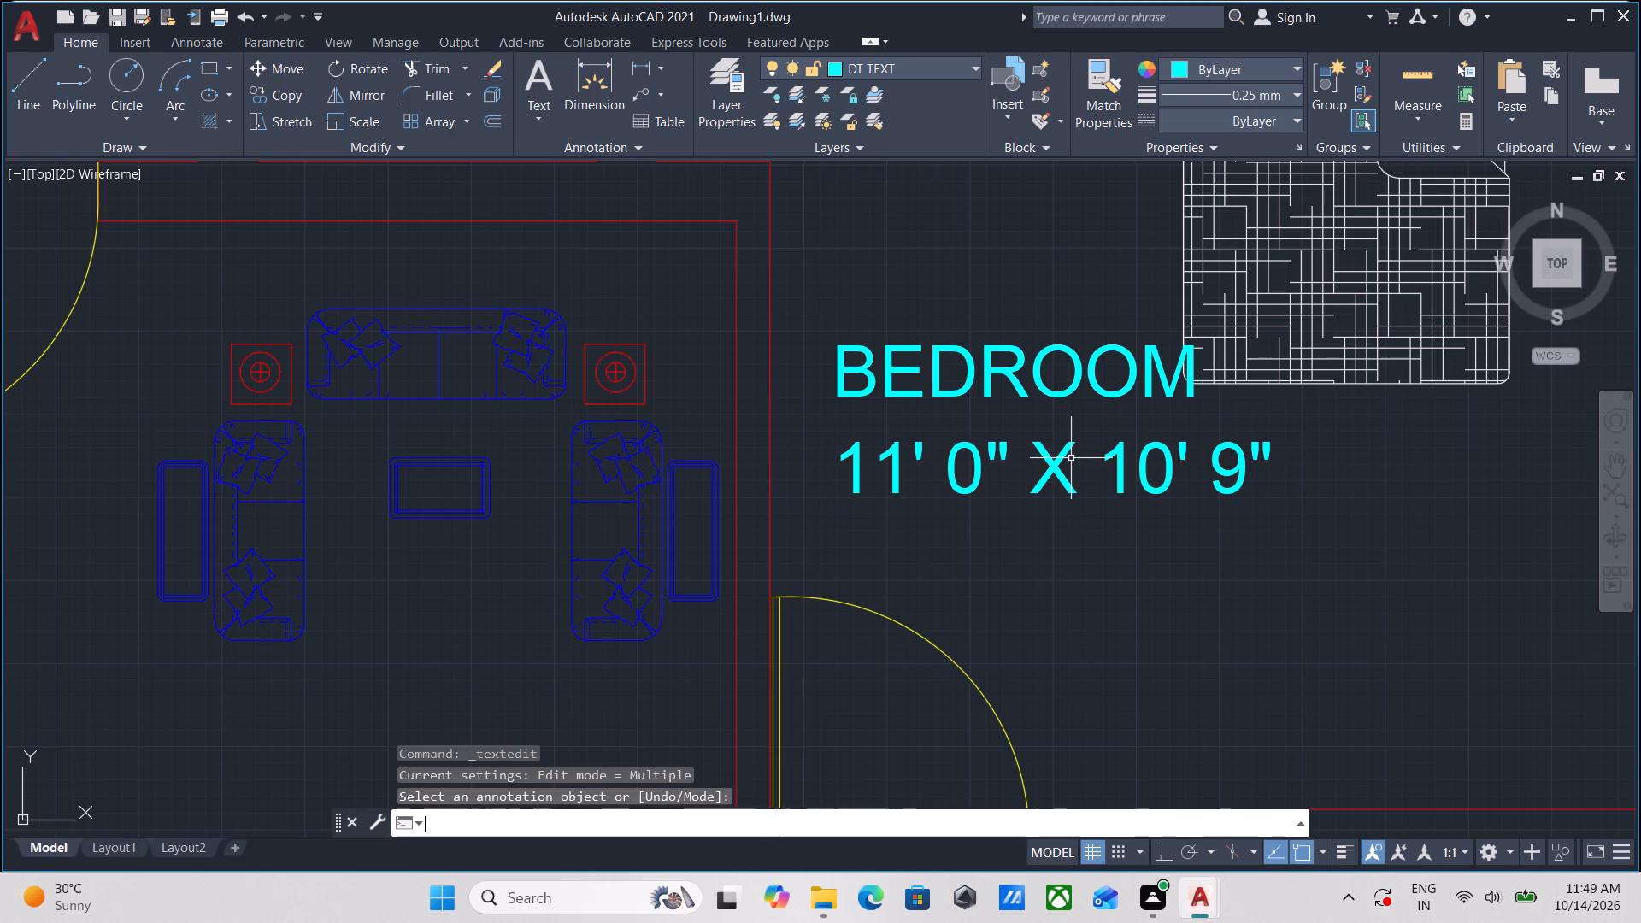
Change the KITCHEN placeholder beside the bed in the adjoining bedroom to the north, in the other apartment, to BEDROOM.
{"action": "scroll", "coordinate": [722, 552], "scroll_direction": "down", "scroll_amount": 2}
{"action": "scroll", "coordinate": [776, 542], "scroll_direction": "up", "scroll_amount": 2}
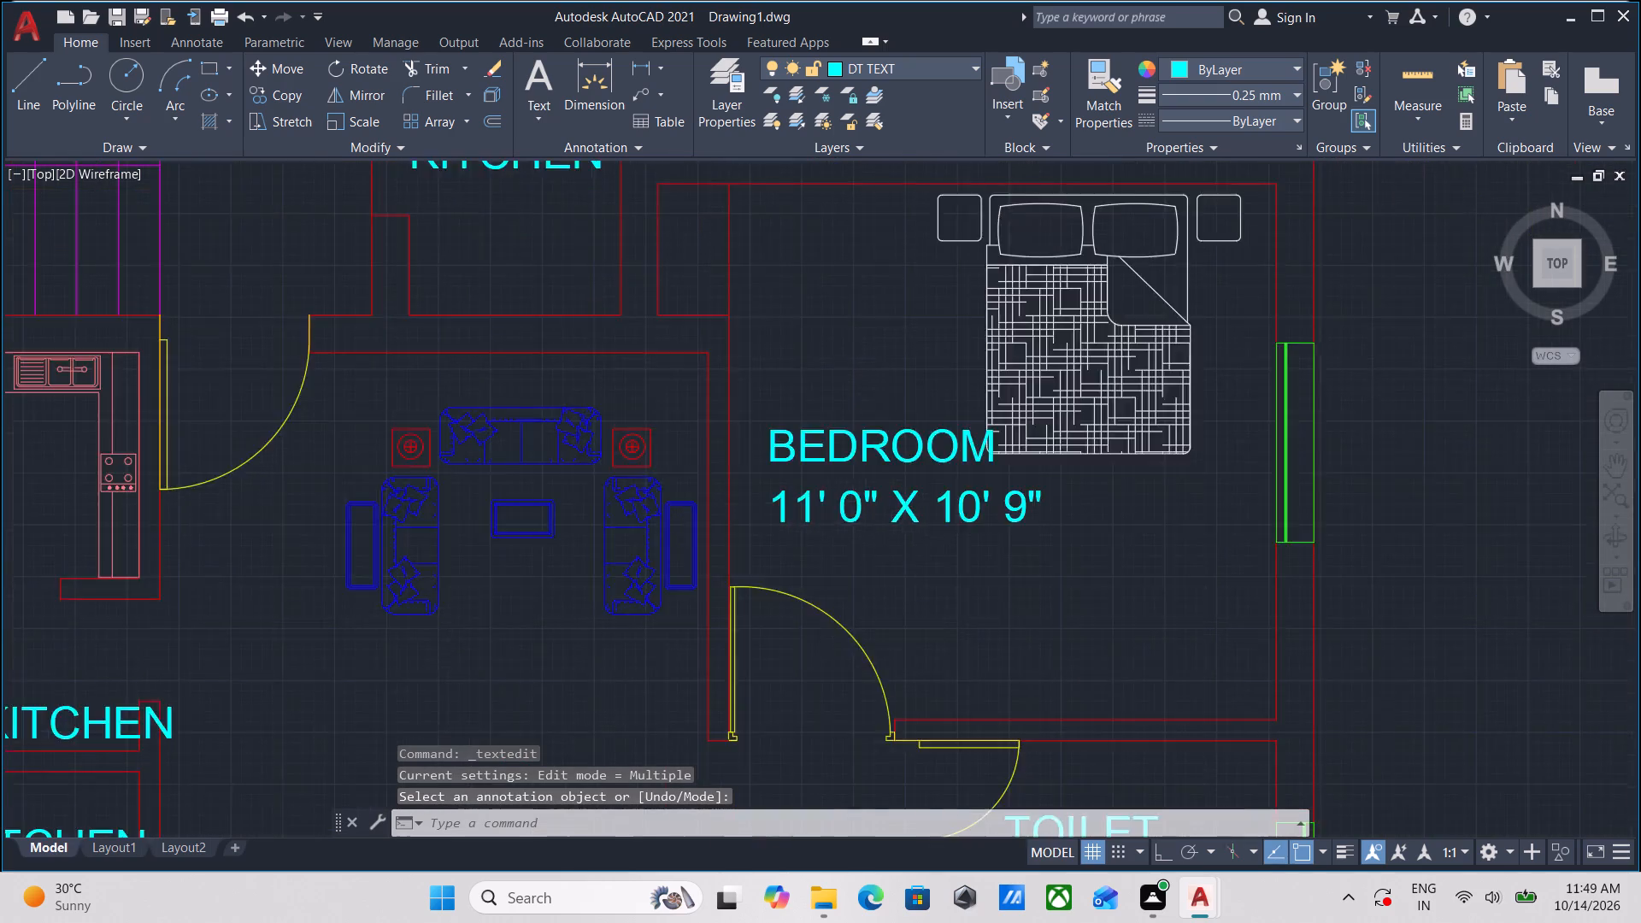
{"action": "scroll", "coordinate": [776, 542], "scroll_direction": "up", "scroll_amount": 1}
{"action": "scroll", "coordinate": [776, 542], "scroll_direction": "down", "scroll_amount": 2}
{"action": "middle_click_drag", "start_coordinate": [775, 556], "coordinate": [744, 733]}
{"action": "scroll", "coordinate": [830, 550], "scroll_direction": "down", "scroll_amount": 2}
{"action": "middle_click_drag", "start_coordinate": [826, 568], "coordinate": [812, 622]}
{"action": "scroll", "coordinate": [812, 622], "scroll_direction": "up", "scroll_amount": 2}
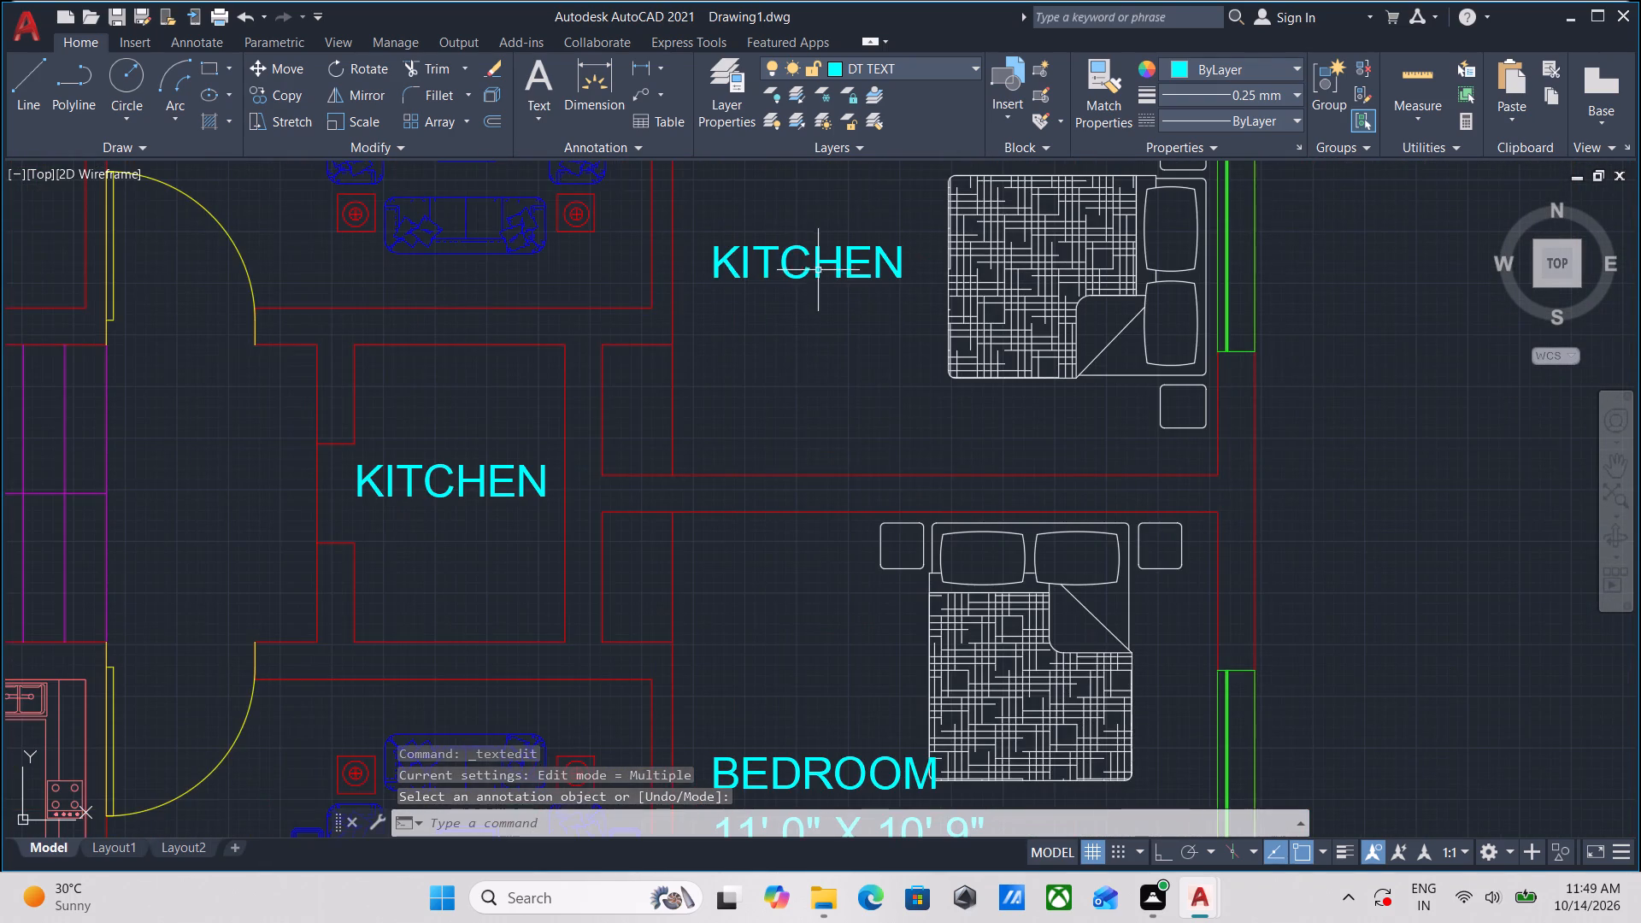
{"action": "double_click", "coordinate": [816, 267]}
{"action": "scroll", "coordinate": [816, 267], "scroll_direction": "down", "scroll_amount": 2}
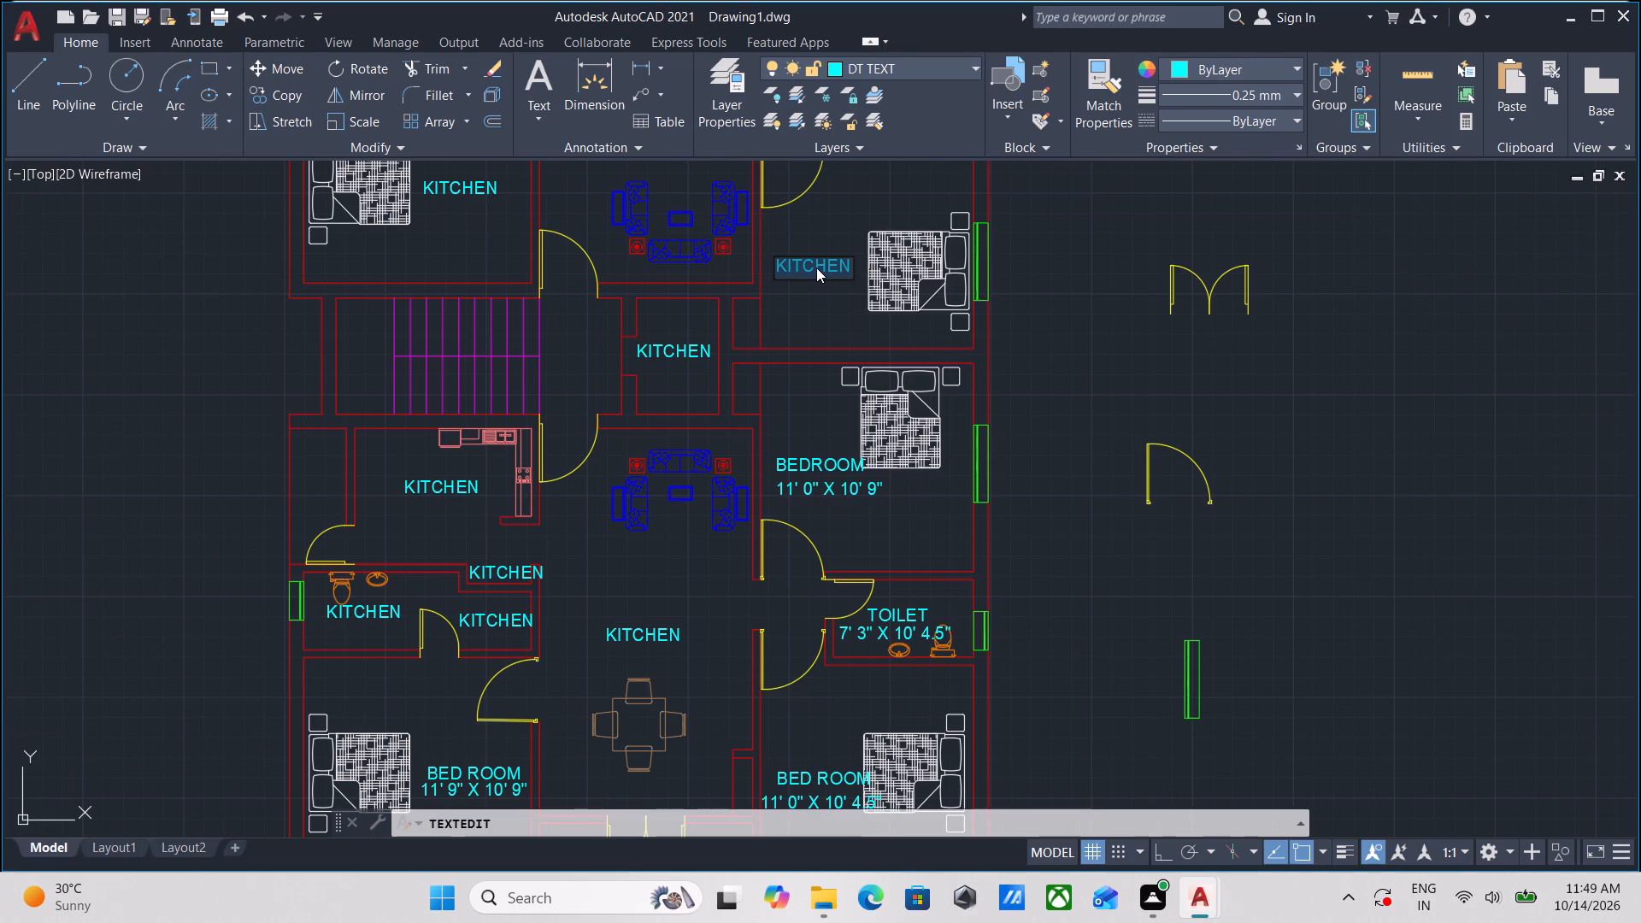
{"action": "type", "text": "BED"}
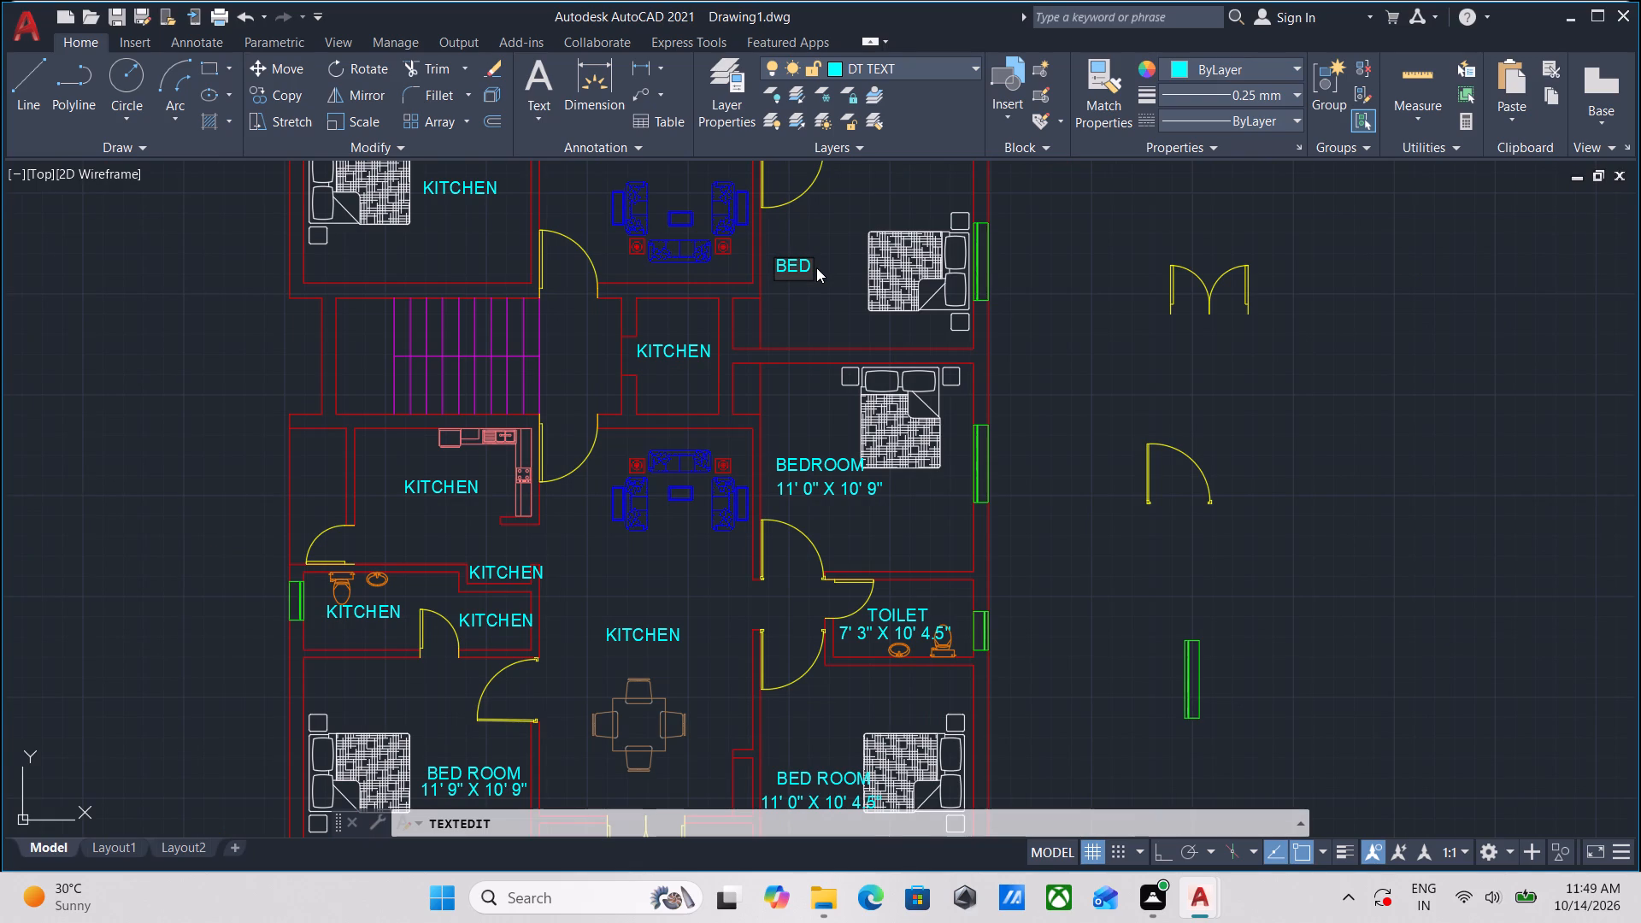
{"action": "type", "text": "ROO"}
{"action": "key", "text": "m"}
{"action": "scroll", "coordinate": [865, 273], "scroll_direction": "up", "scroll_amount": 4}
{"action": "scroll", "coordinate": [837, 323], "scroll_direction": "down", "scroll_amount": 2}
{"action": "middle_click_drag", "start_coordinate": [842, 349], "coordinate": [830, 373]}
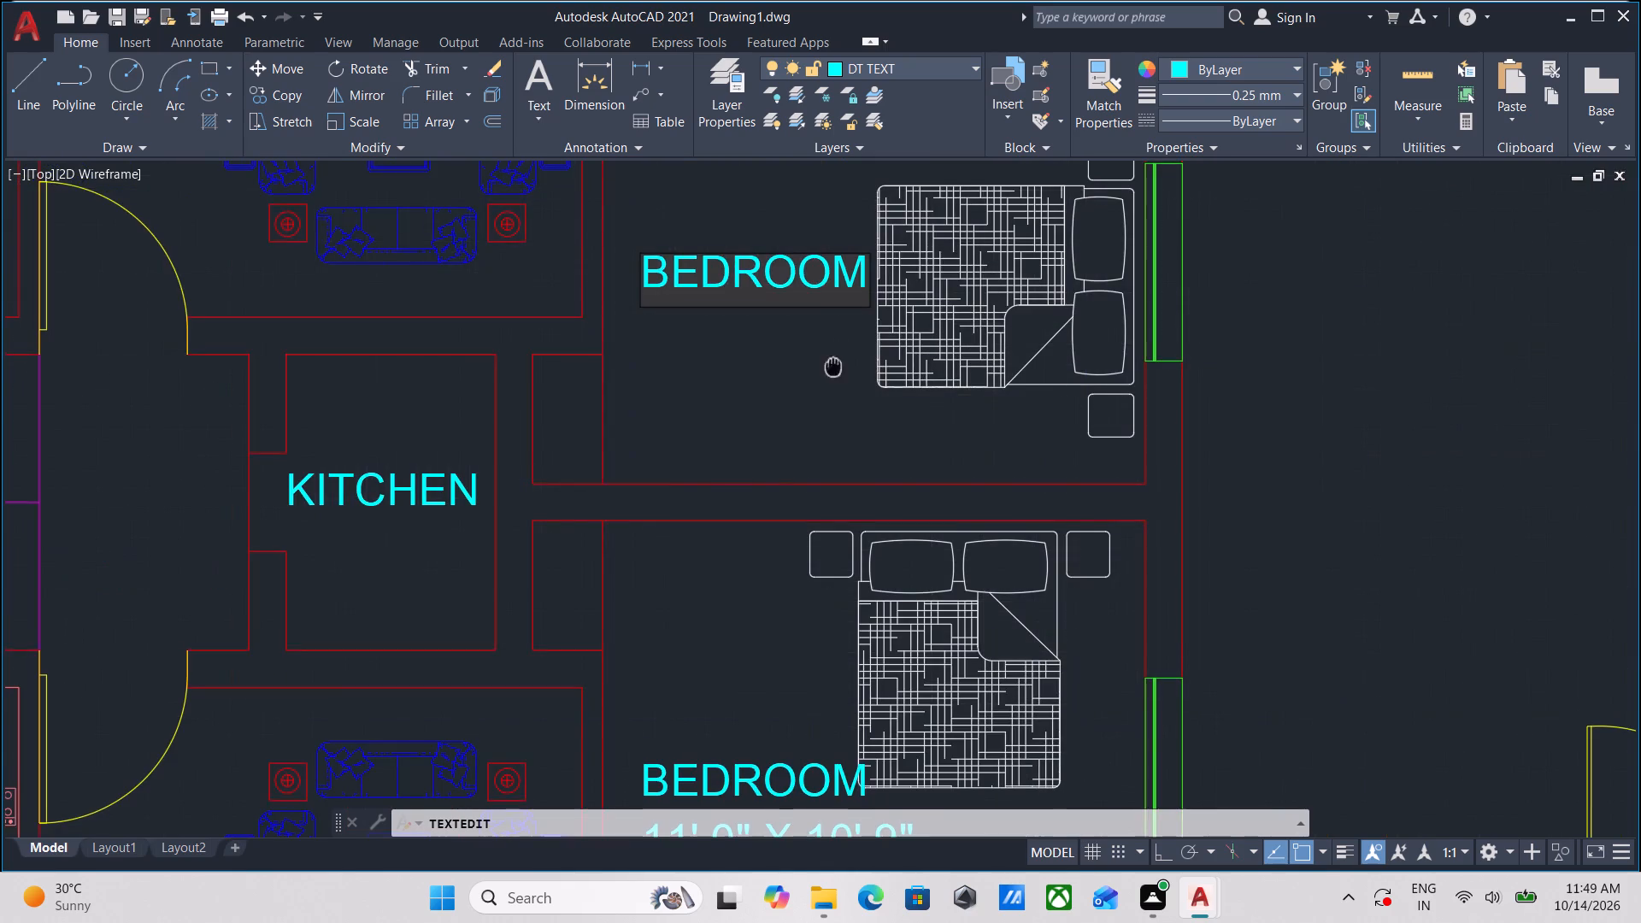
{"action": "middle_click_drag", "start_coordinate": [830, 373], "coordinate": [756, 473]}
{"action": "middle_click_drag", "start_coordinate": [761, 452], "coordinate": [733, 550]}
{"action": "scroll", "coordinate": [733, 535], "scroll_direction": "up", "scroll_amount": 2}
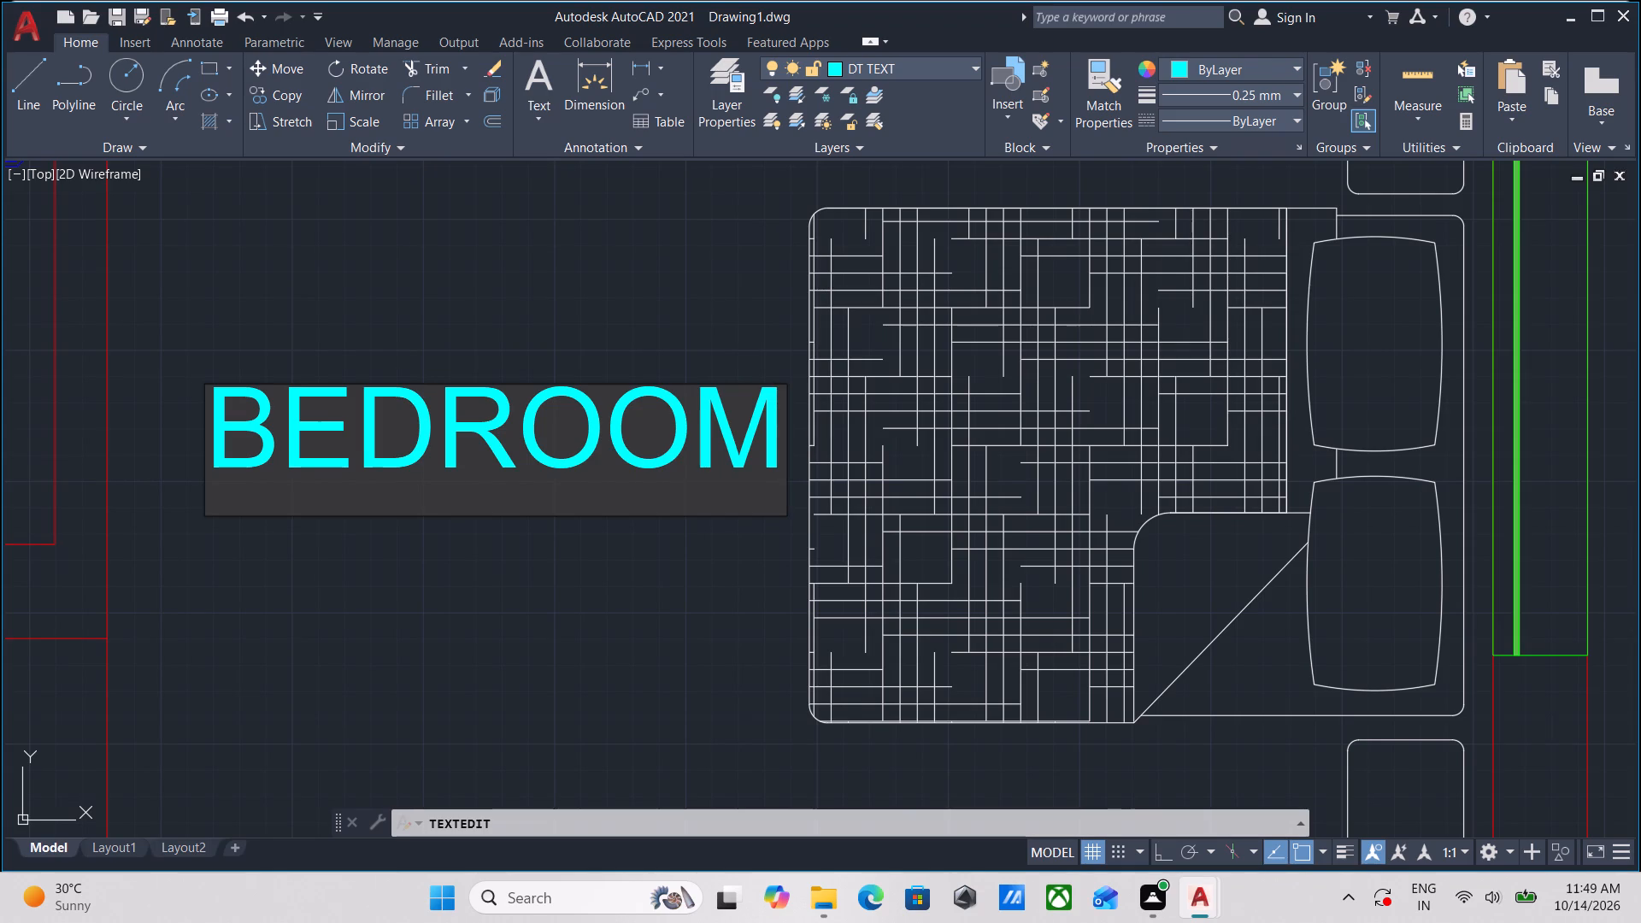
{"action": "key", "text": "Return"}
{"action": "key", "text": "Return"}
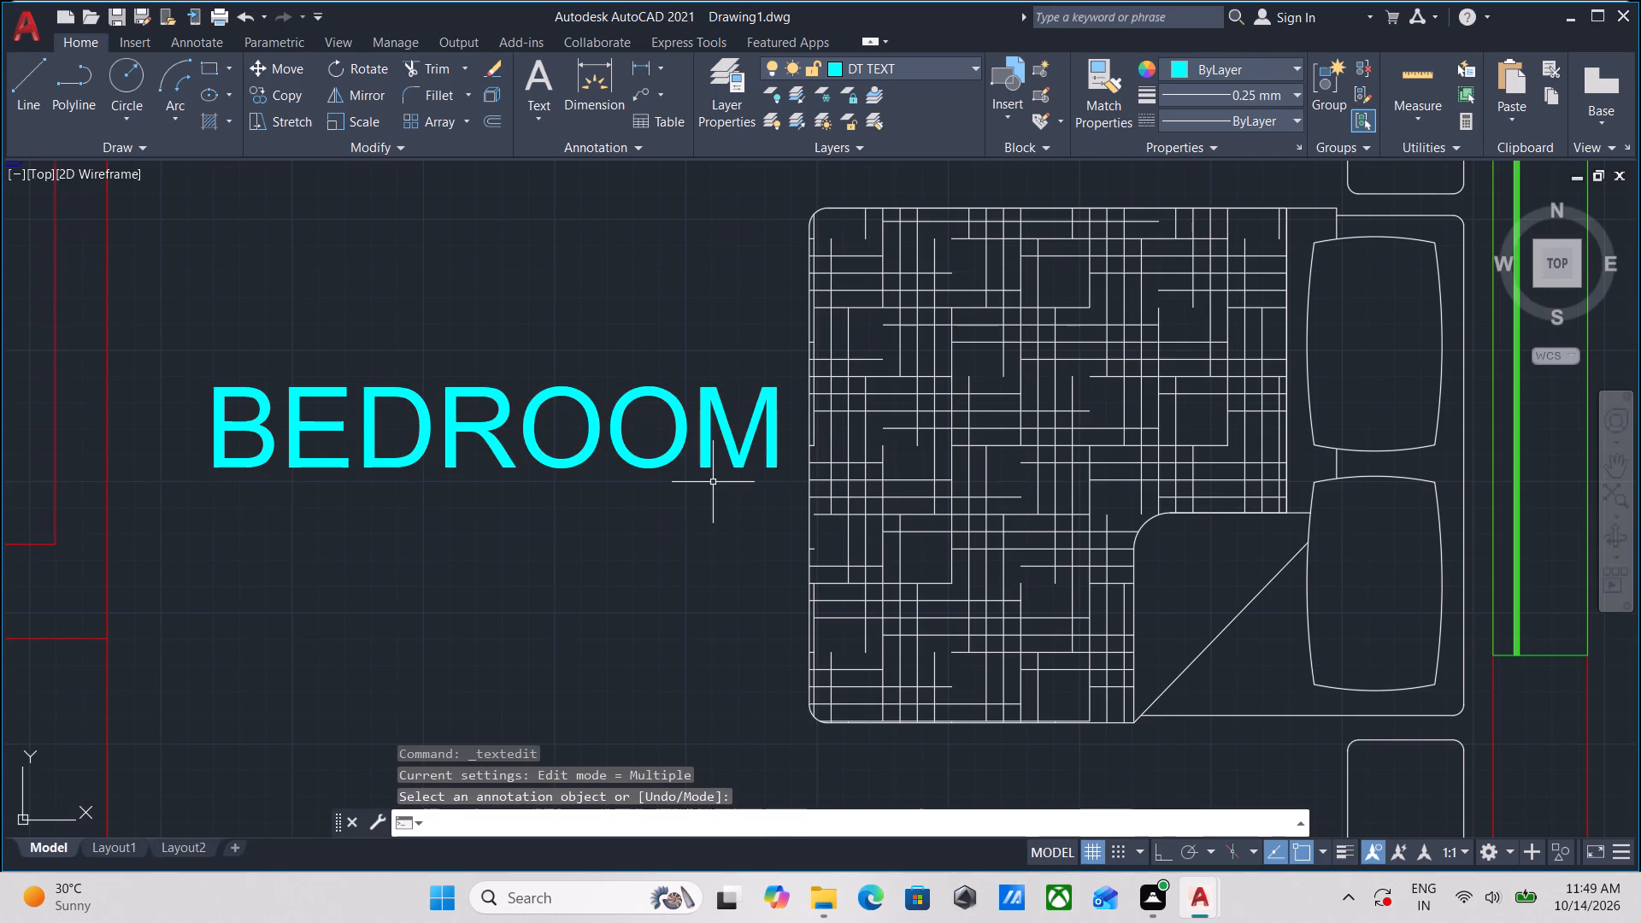
Copy the northern apartment's new BEDROOM label and place the duplicate directly beneath it, west of the bed.
{"action": "scroll", "coordinate": [631, 478], "scroll_direction": "down", "scroll_amount": 3}
{"action": "scroll", "coordinate": [629, 478], "scroll_direction": "up", "scroll_amount": 1}
{"action": "left_click", "coordinate": [617, 496]}
{"action": "left_click", "coordinate": [535, 379]}
{"action": "middle_click_drag", "start_coordinate": [549, 427], "coordinate": [592, 428]}
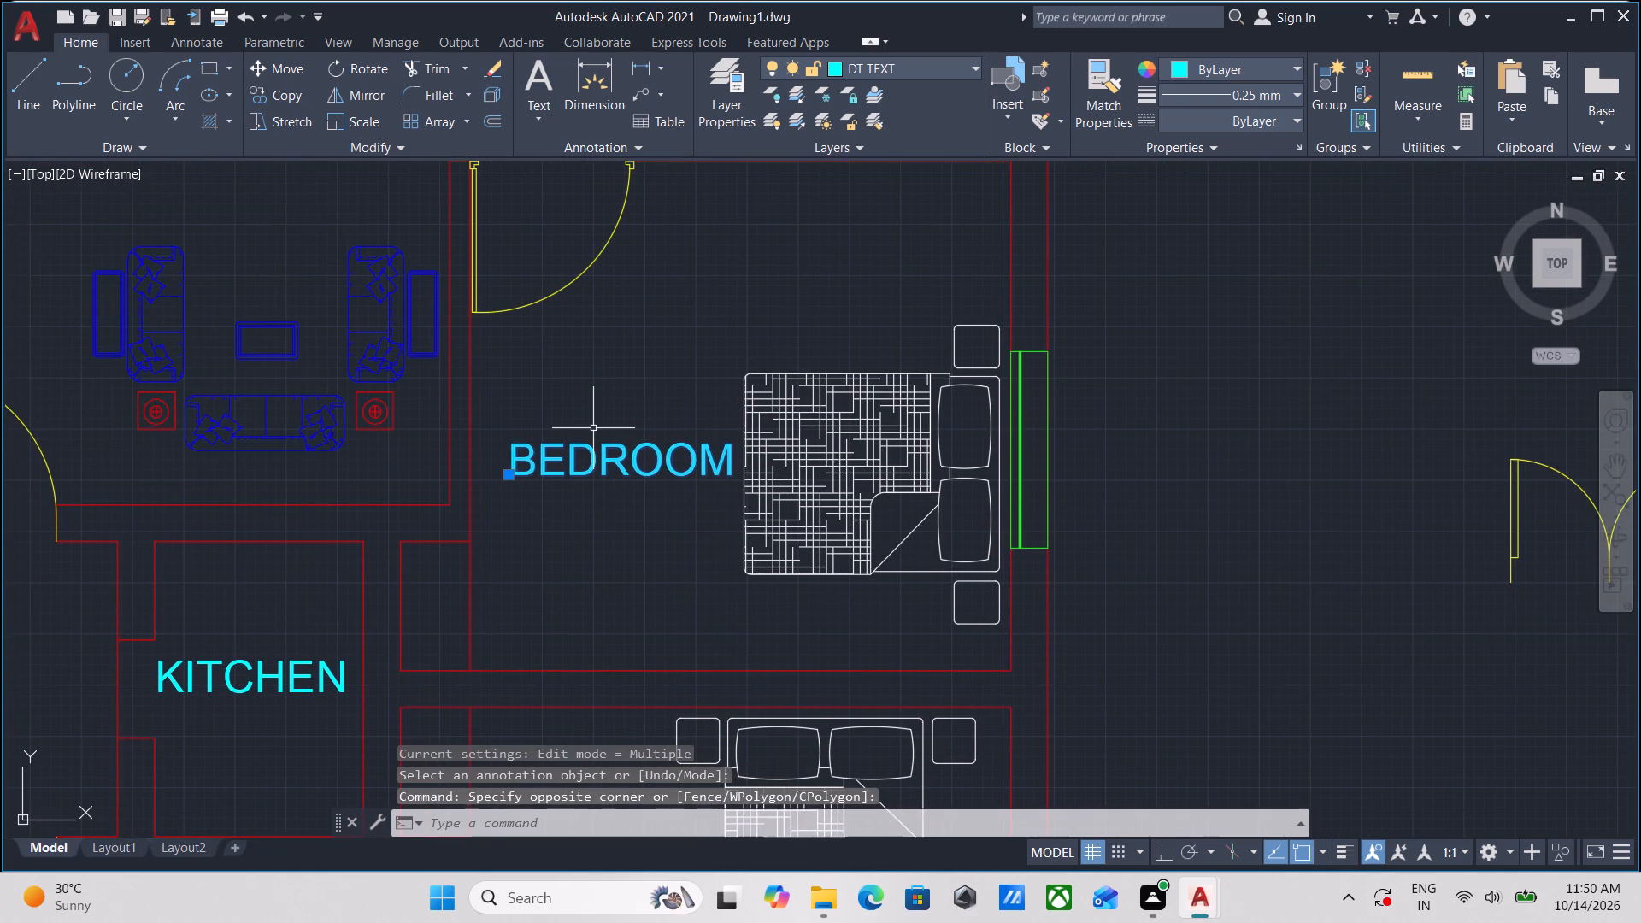
{"action": "type", "text": "CO"}
{"action": "key", "text": "Return"}
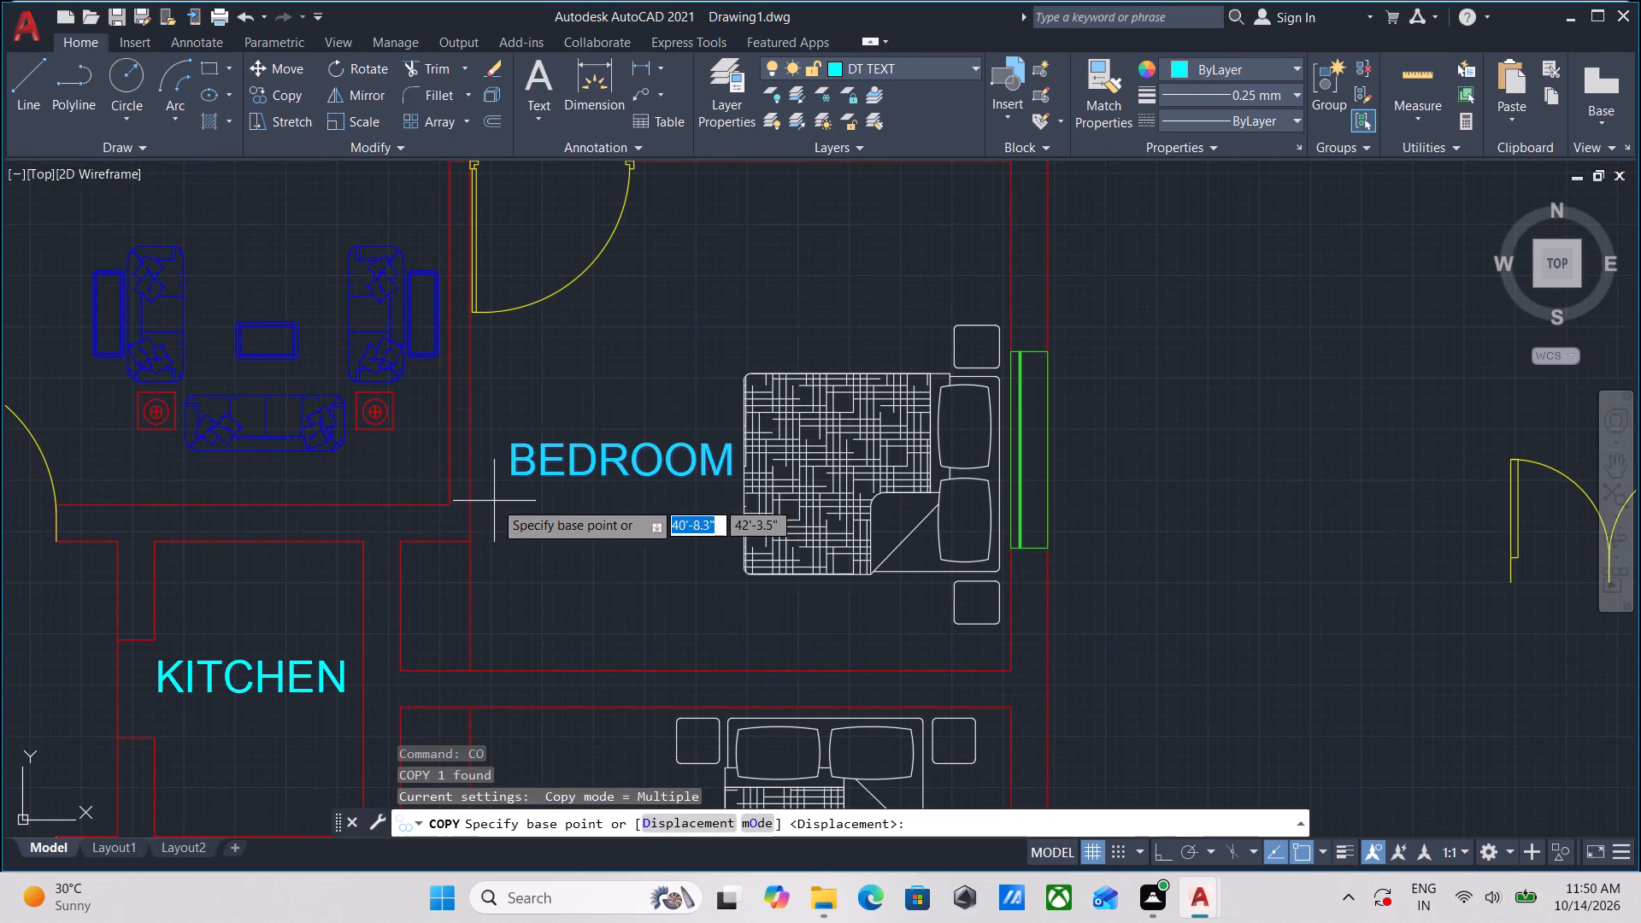
{"action": "left_click", "coordinate": [513, 467]}
{"action": "left_click", "coordinate": [511, 521]}
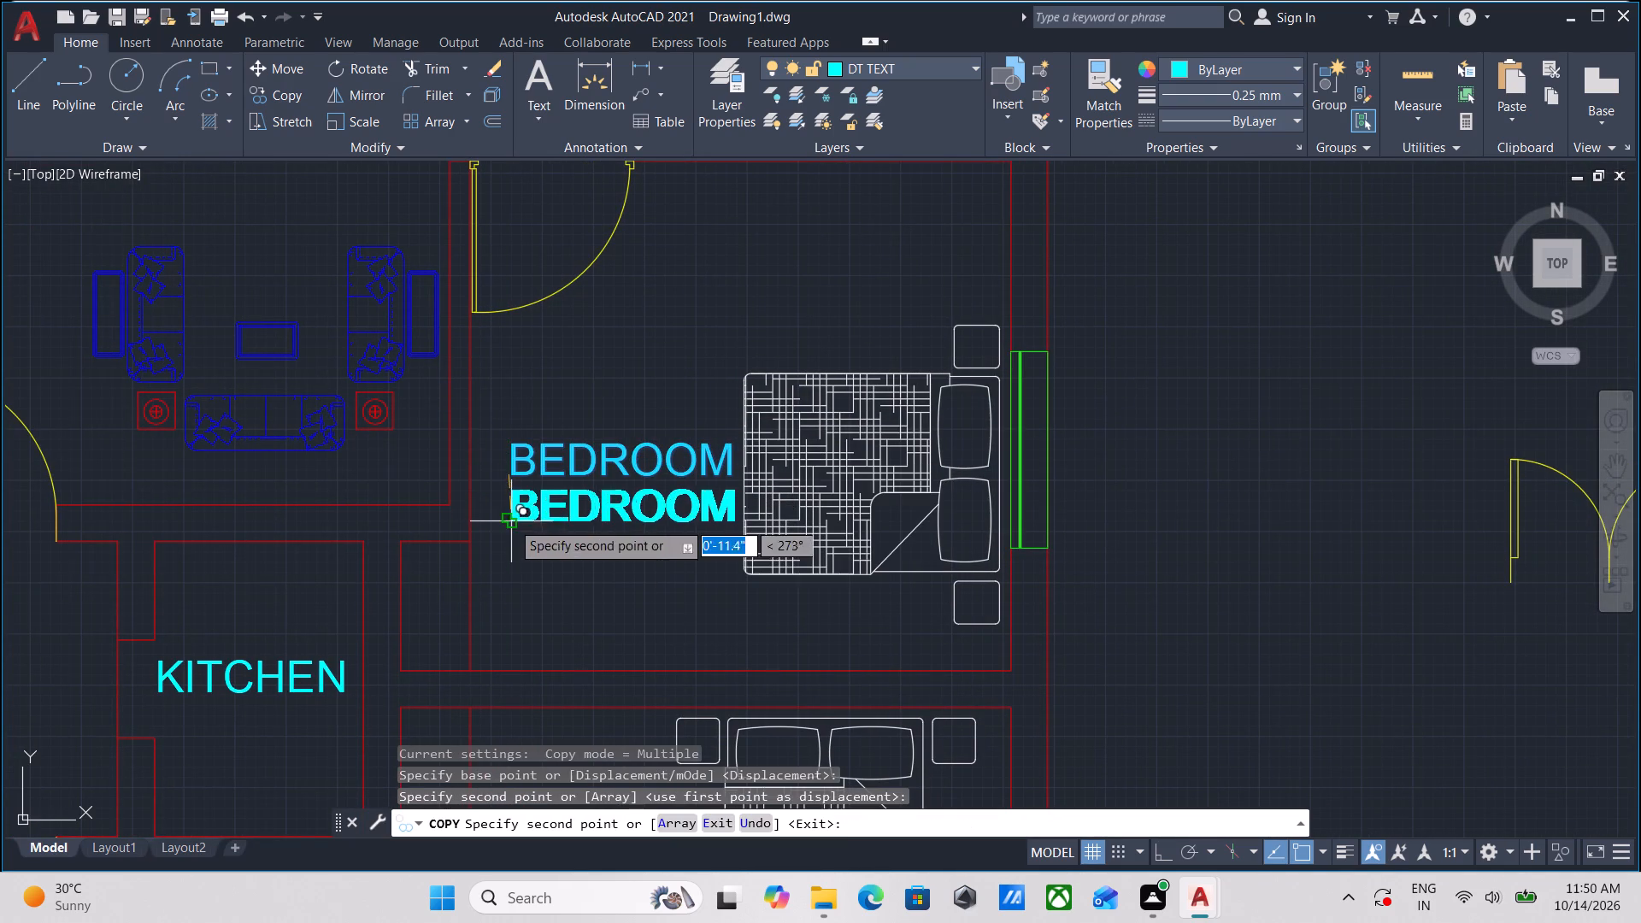
{"action": "key", "text": "Escape"}
Replace the lower BEDROOM duplicate in the northern apartment's bedroom with the room size 11' 0" X 10' 4.5".
{"action": "double_click", "coordinate": [619, 495]}
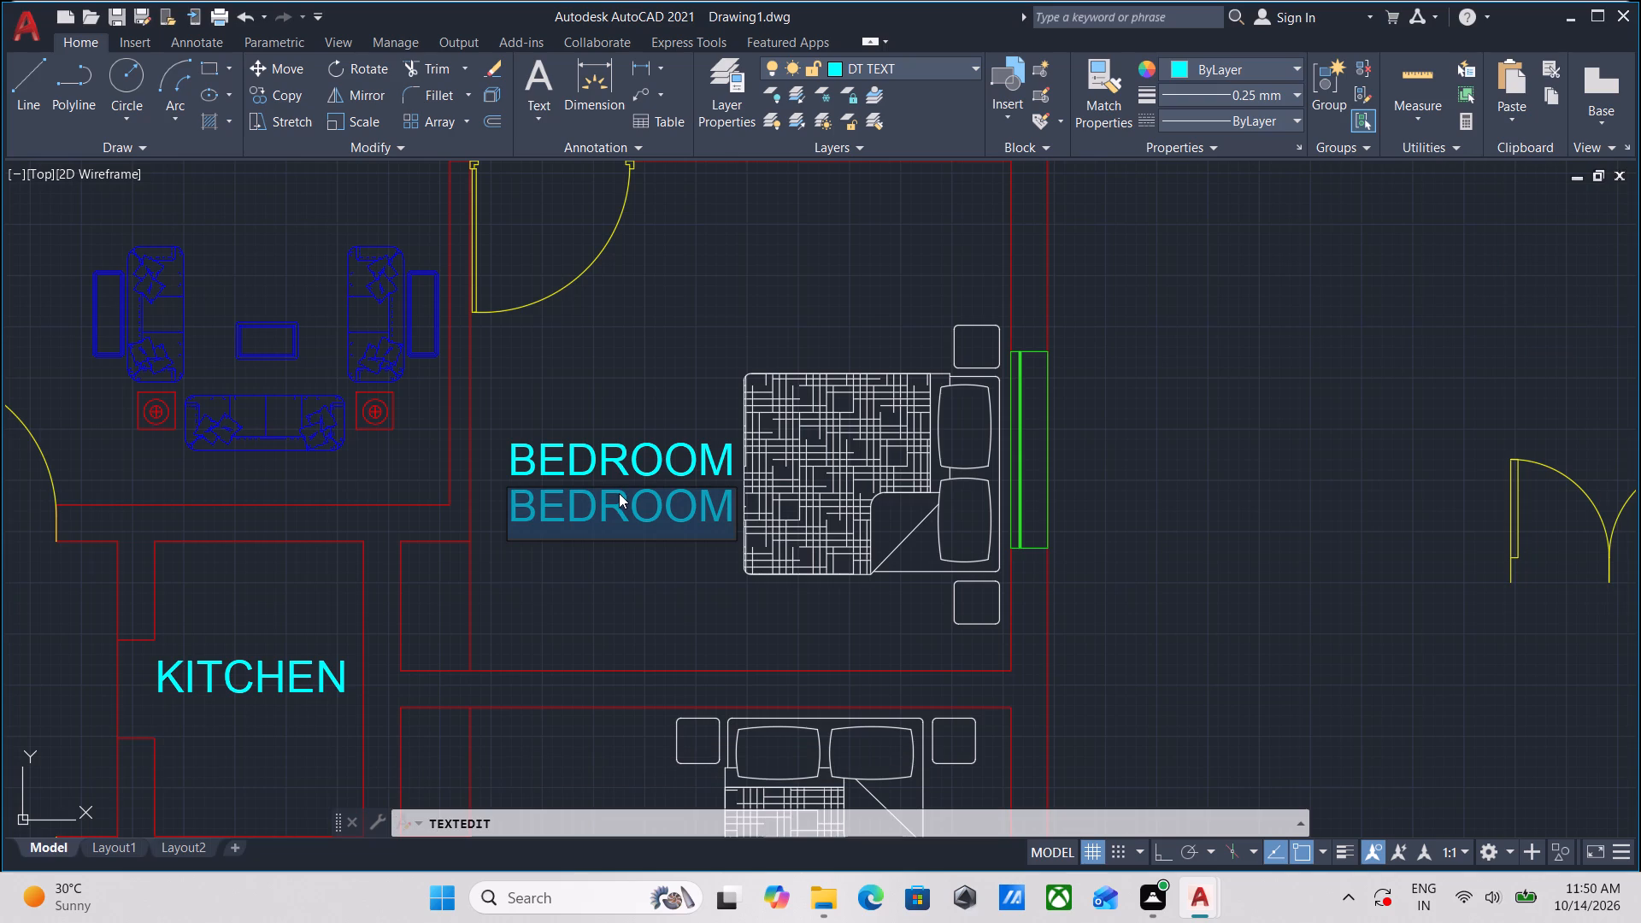
{"action": "type", "text": "11"}
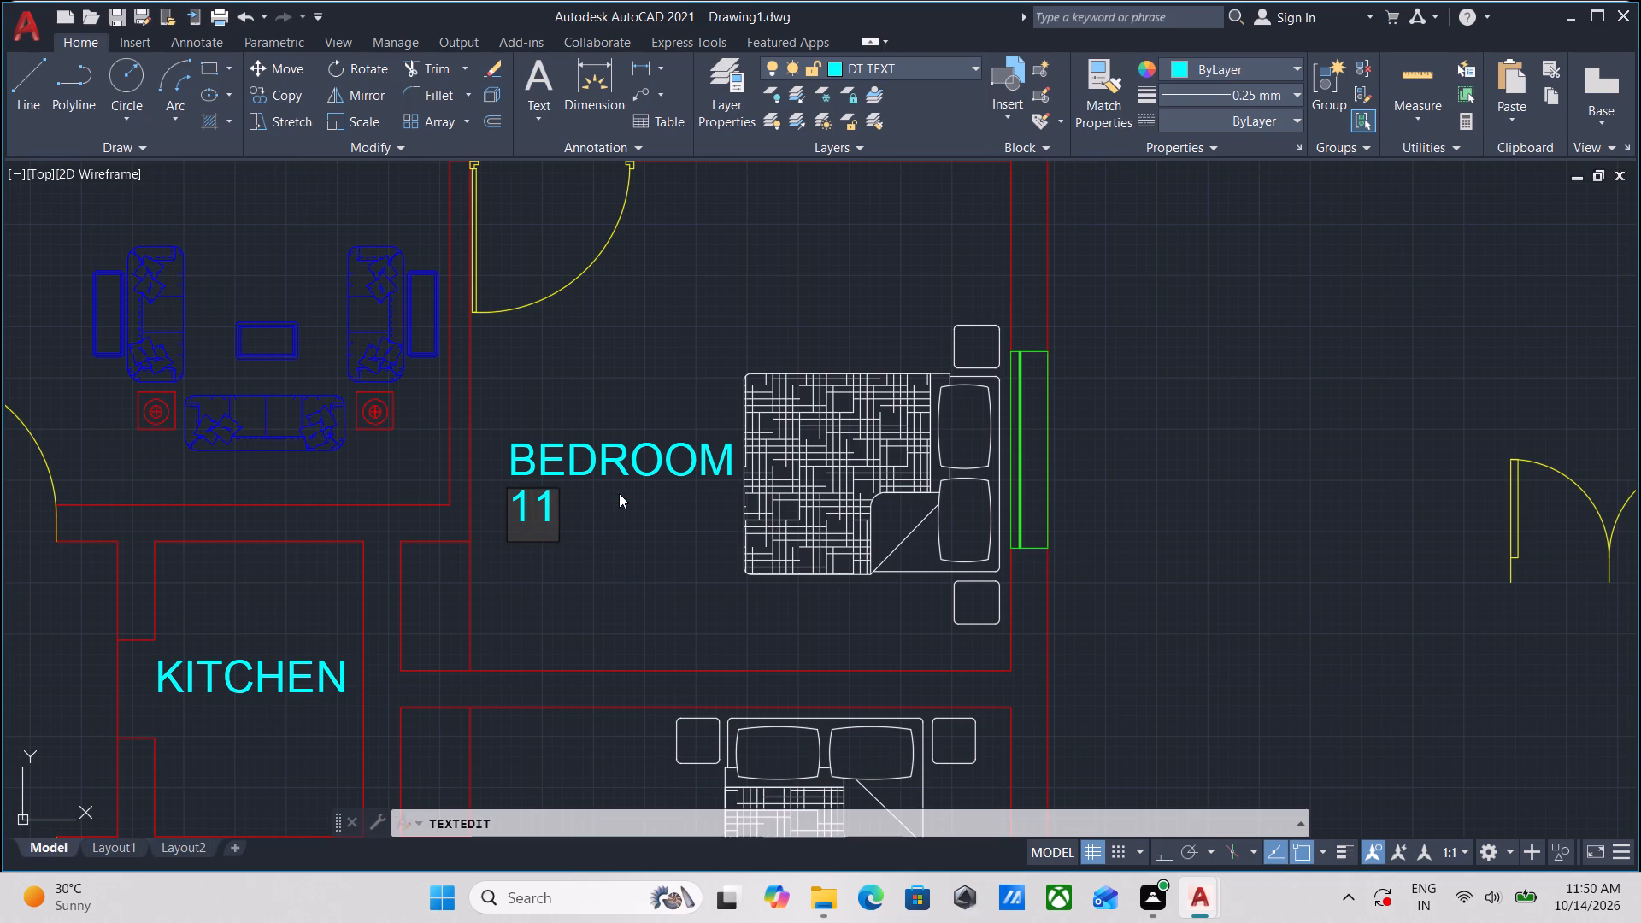
{"action": "key", "text": "apostrophe"}
{"action": "key", "text": "space"}
{"action": "type", "text": "O"}
{"action": "key", "text": "BackSpace"}
{"action": "key", "text": "0"}
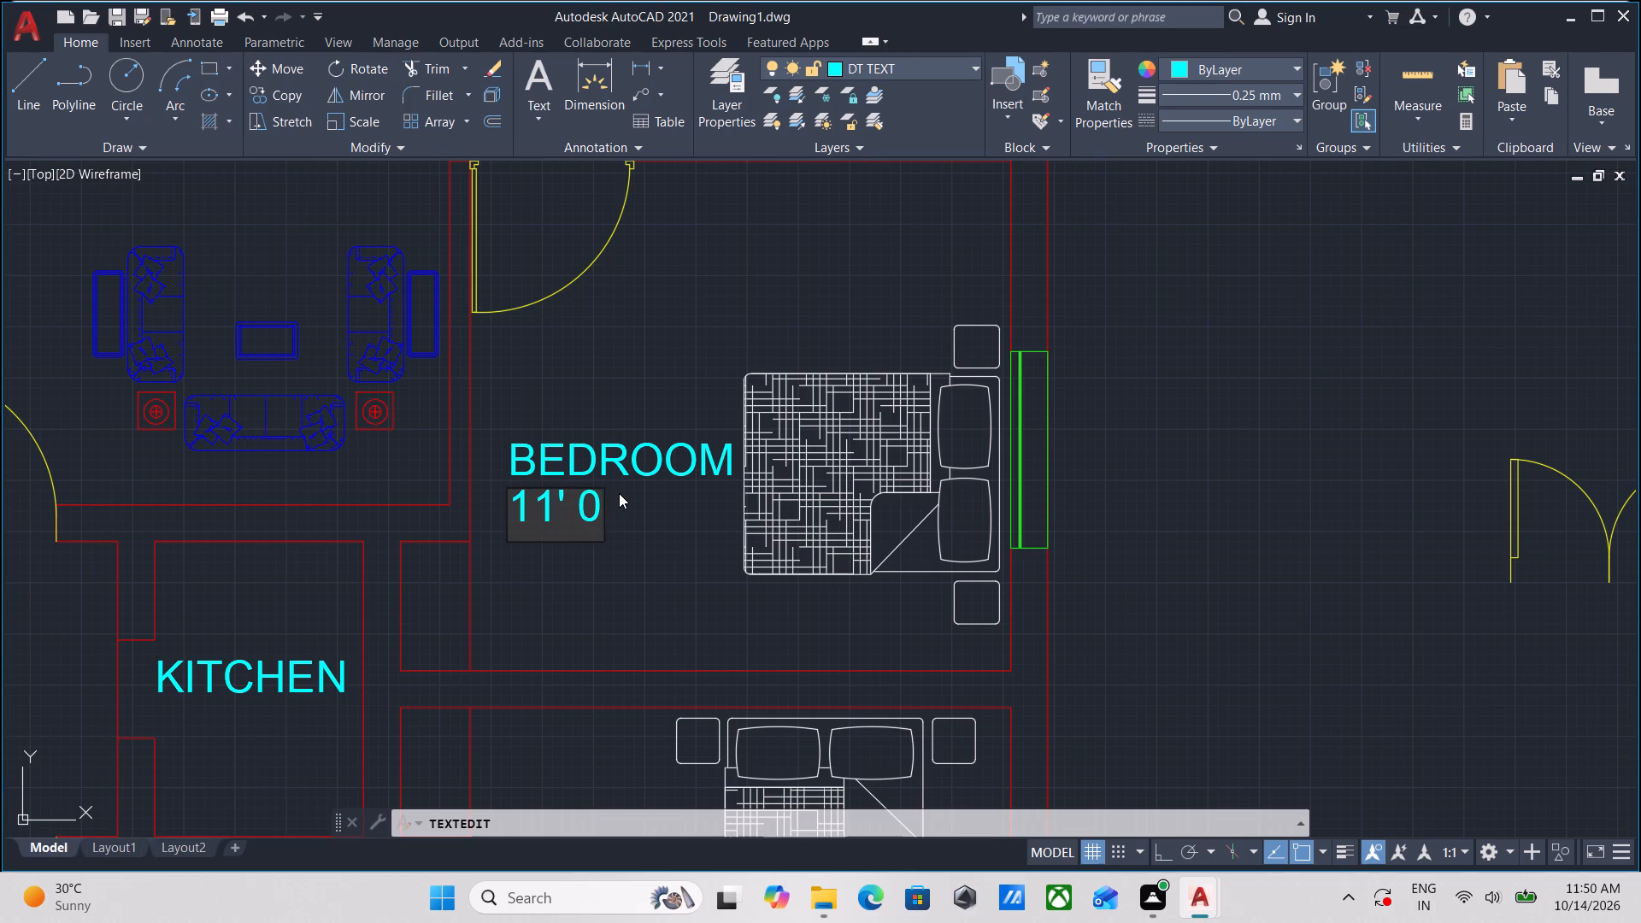
{"action": "key", "text": "shift+quotedbl"}
{"action": "key", "text": "space"}
{"action": "type", "text": "X"}
{"action": "key", "text": "space"}
{"action": "type", "text": "10"}
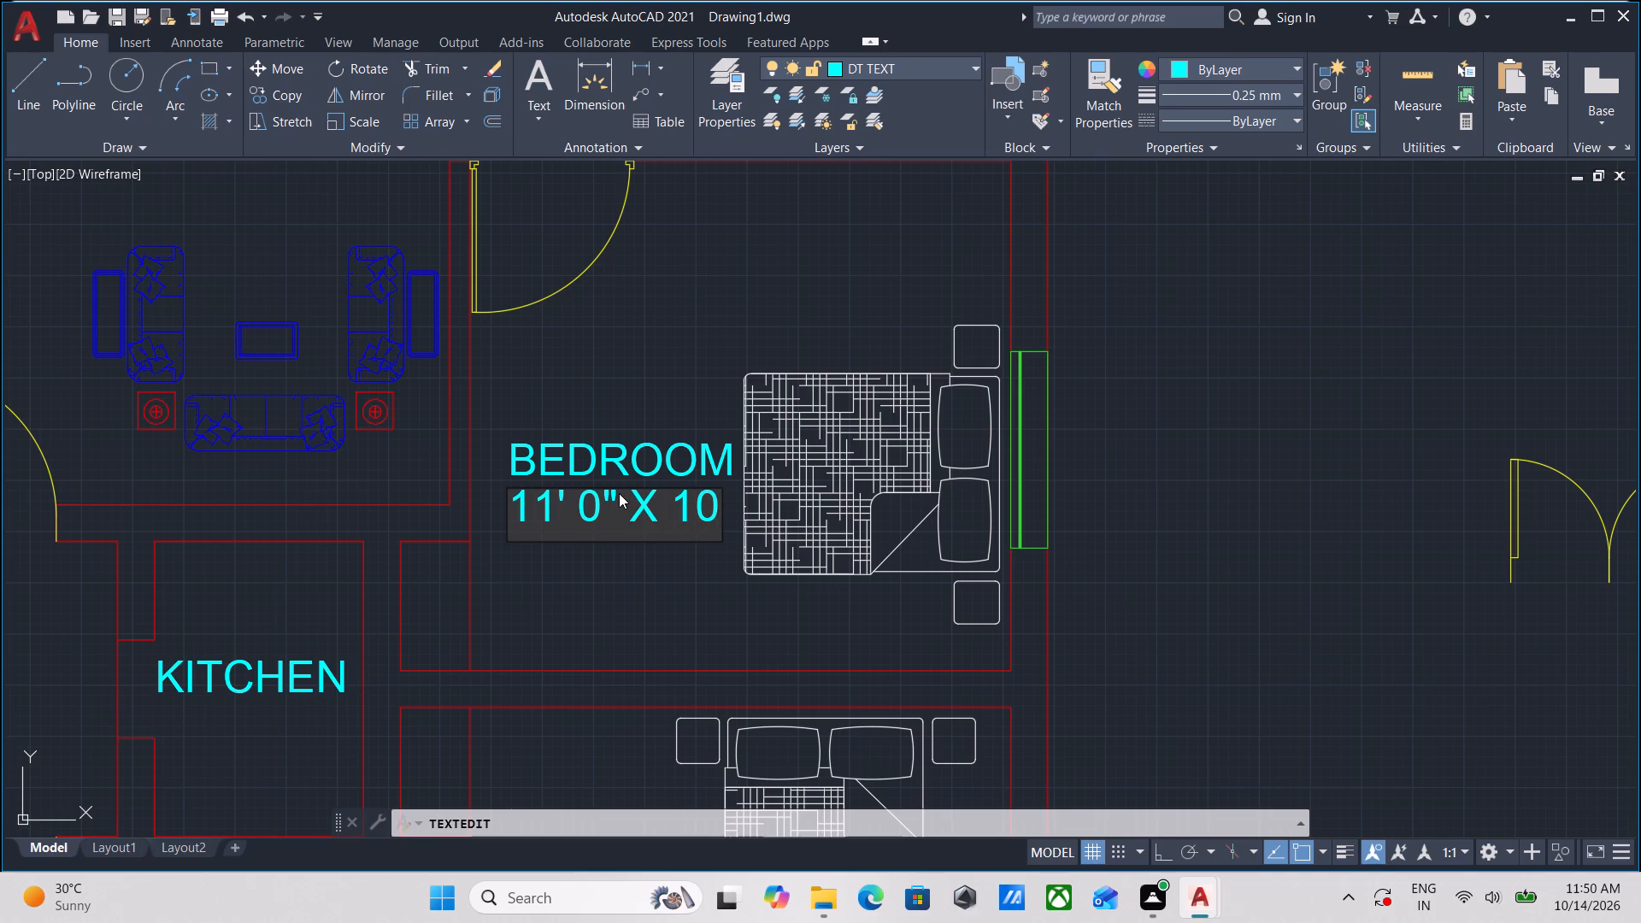
{"action": "scroll", "coordinate": [619, 493], "scroll_direction": "up", "scroll_amount": 2}
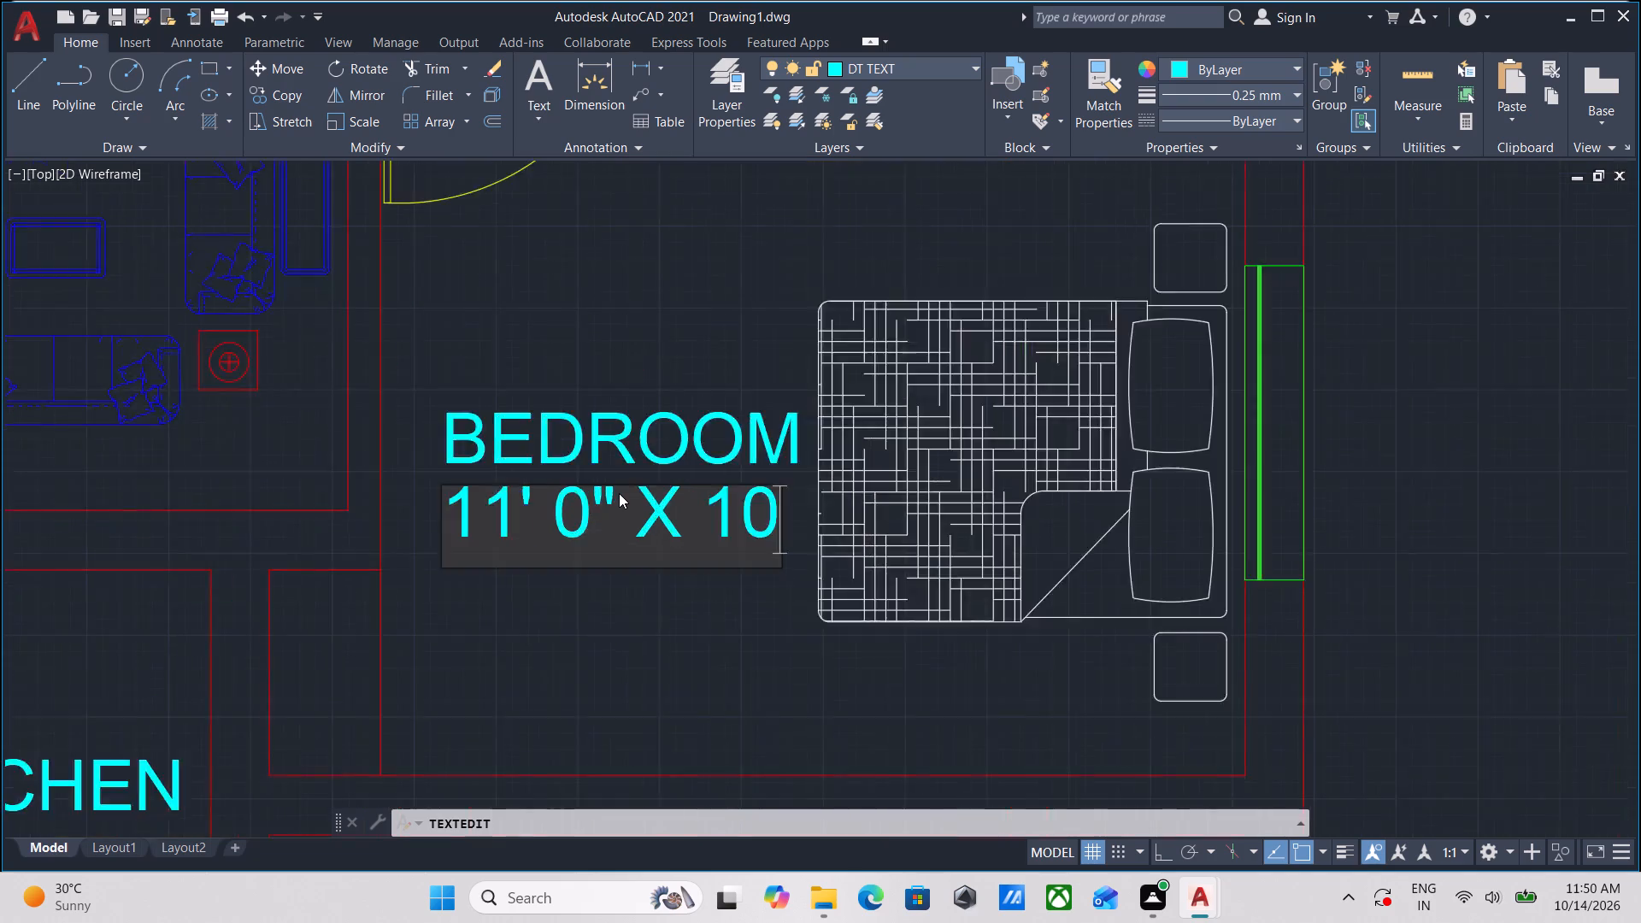
{"action": "scroll", "coordinate": [619, 493], "scroll_direction": "up", "scroll_amount": 1}
{"action": "scroll", "coordinate": [619, 493], "scroll_direction": "down", "scroll_amount": 5}
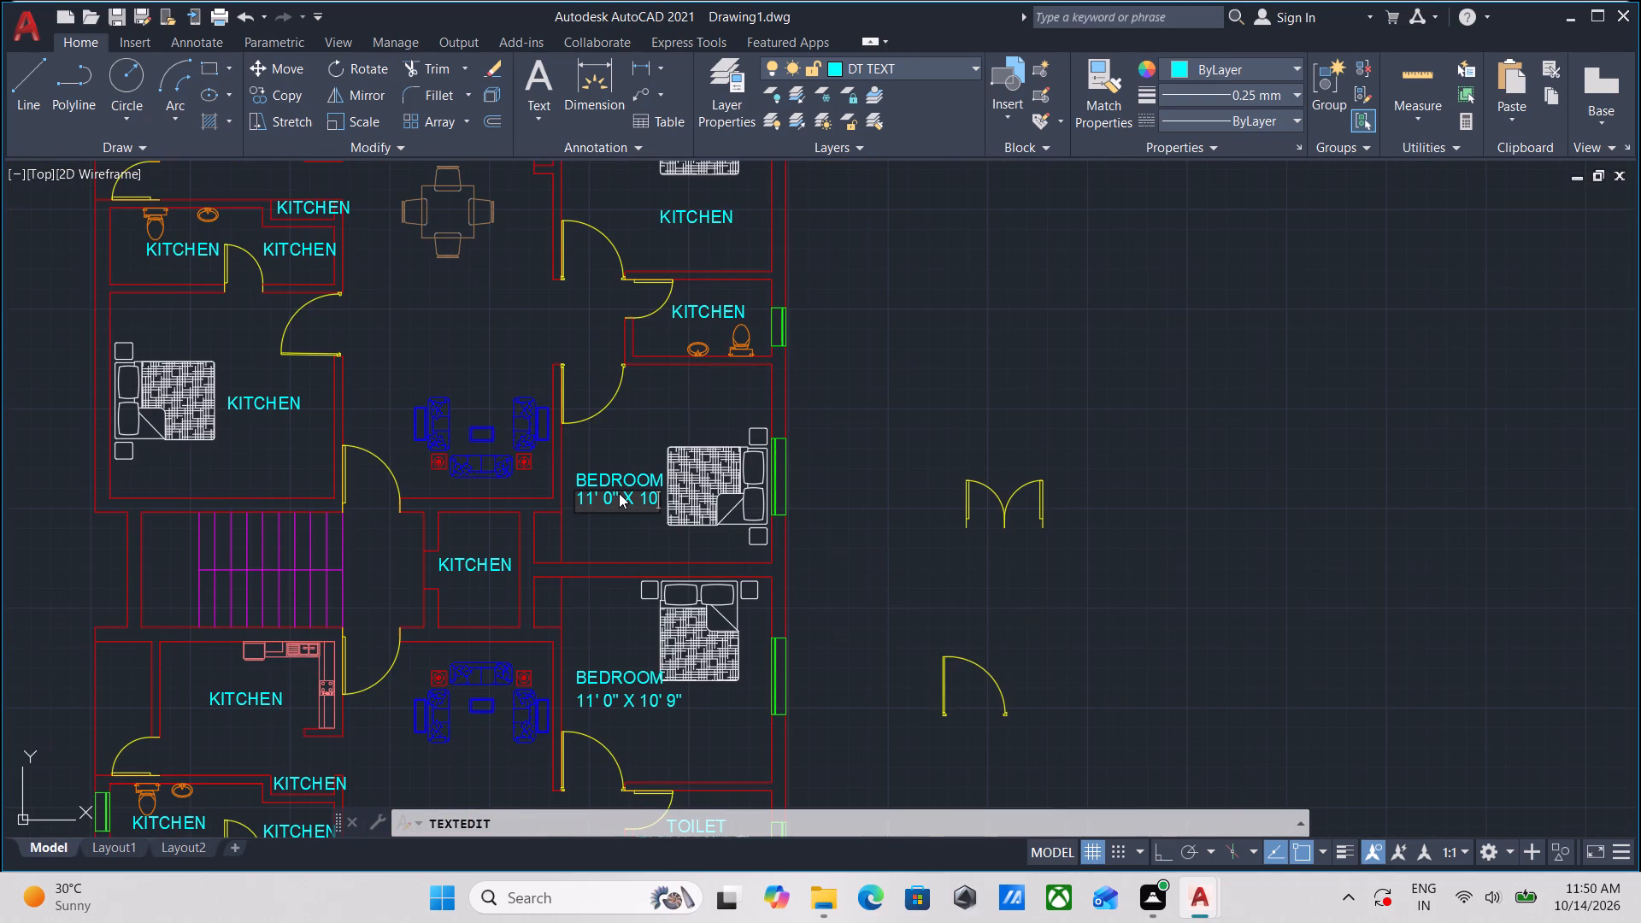
{"action": "scroll", "coordinate": [619, 493], "scroll_direction": "up", "scroll_amount": 3}
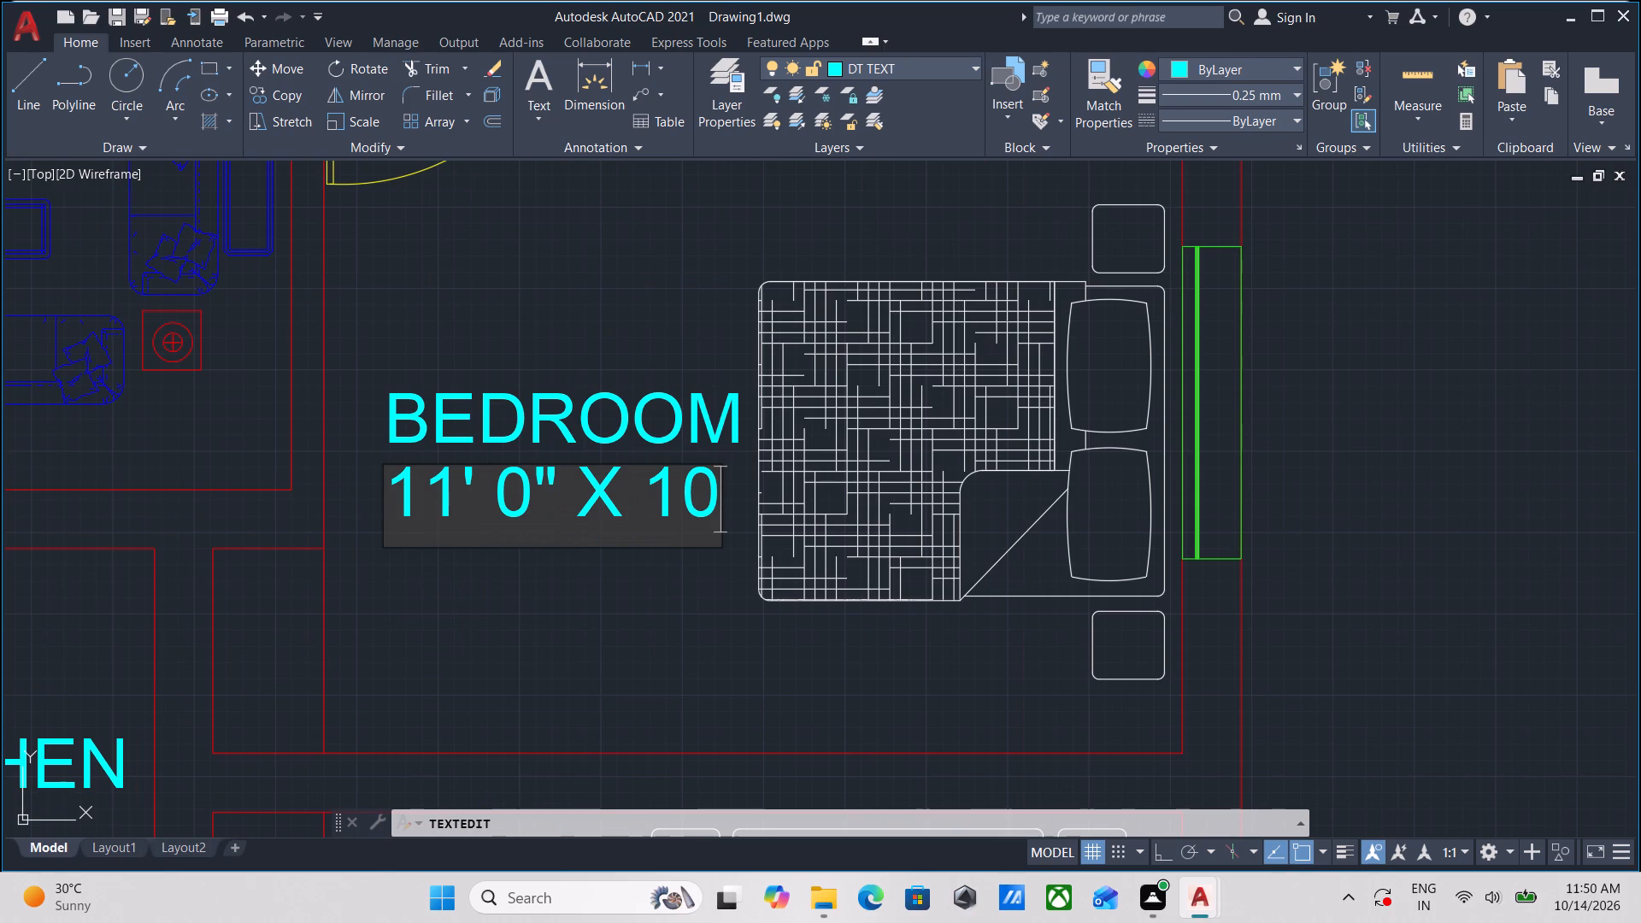
{"action": "key", "text": "apostrophe"}
{"action": "key", "text": "space"}
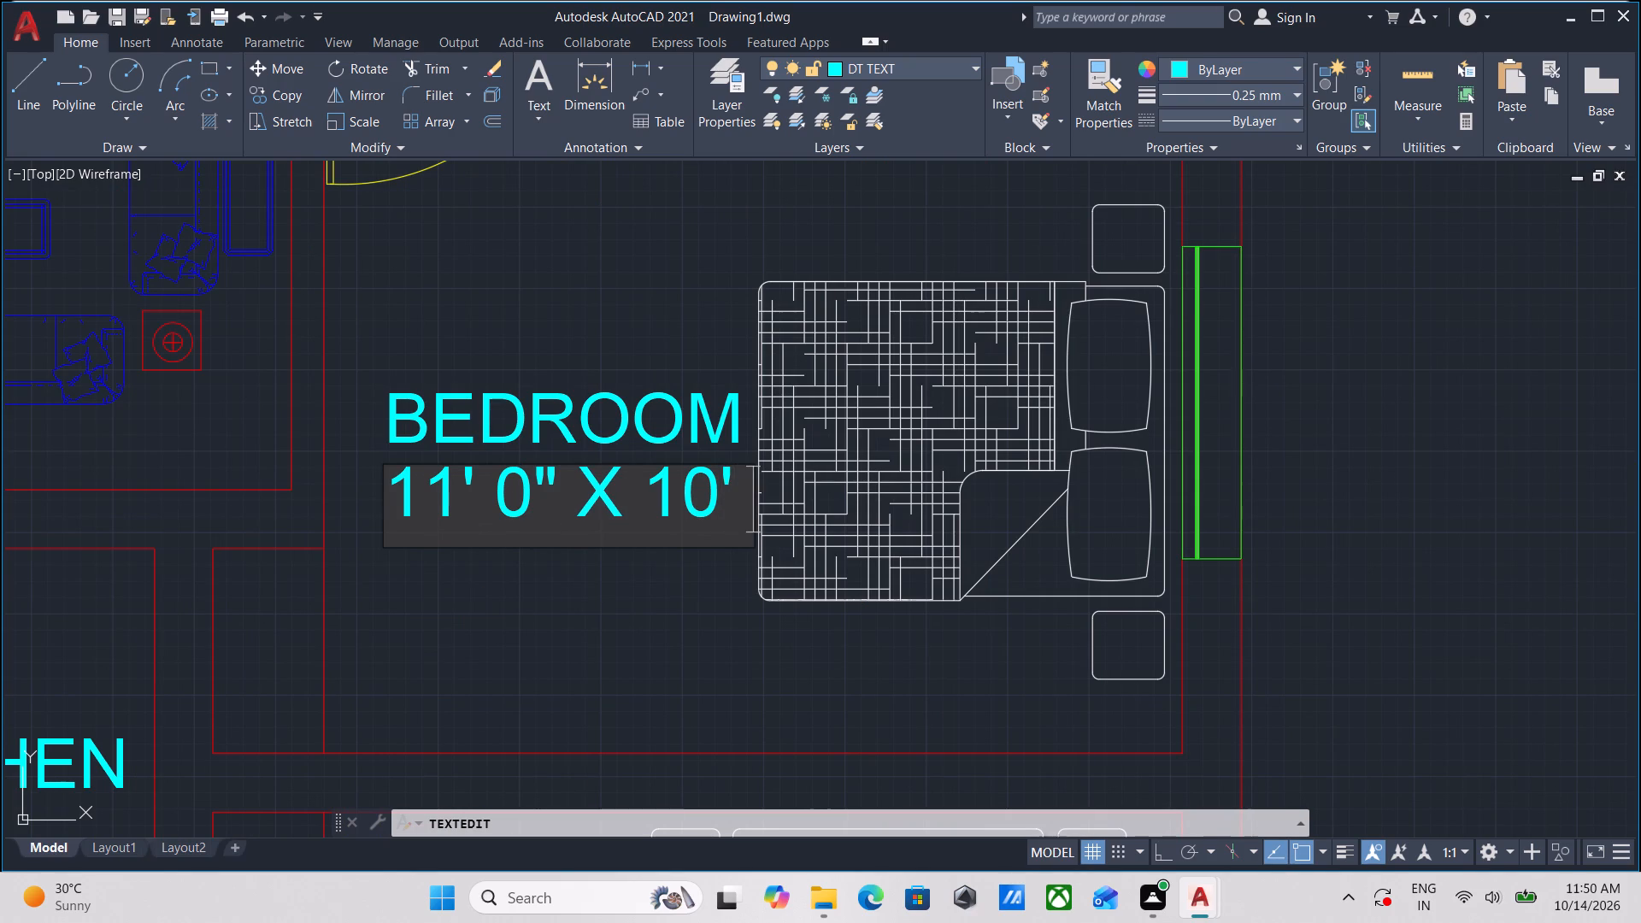
{"action": "type", "text": "4.5"}
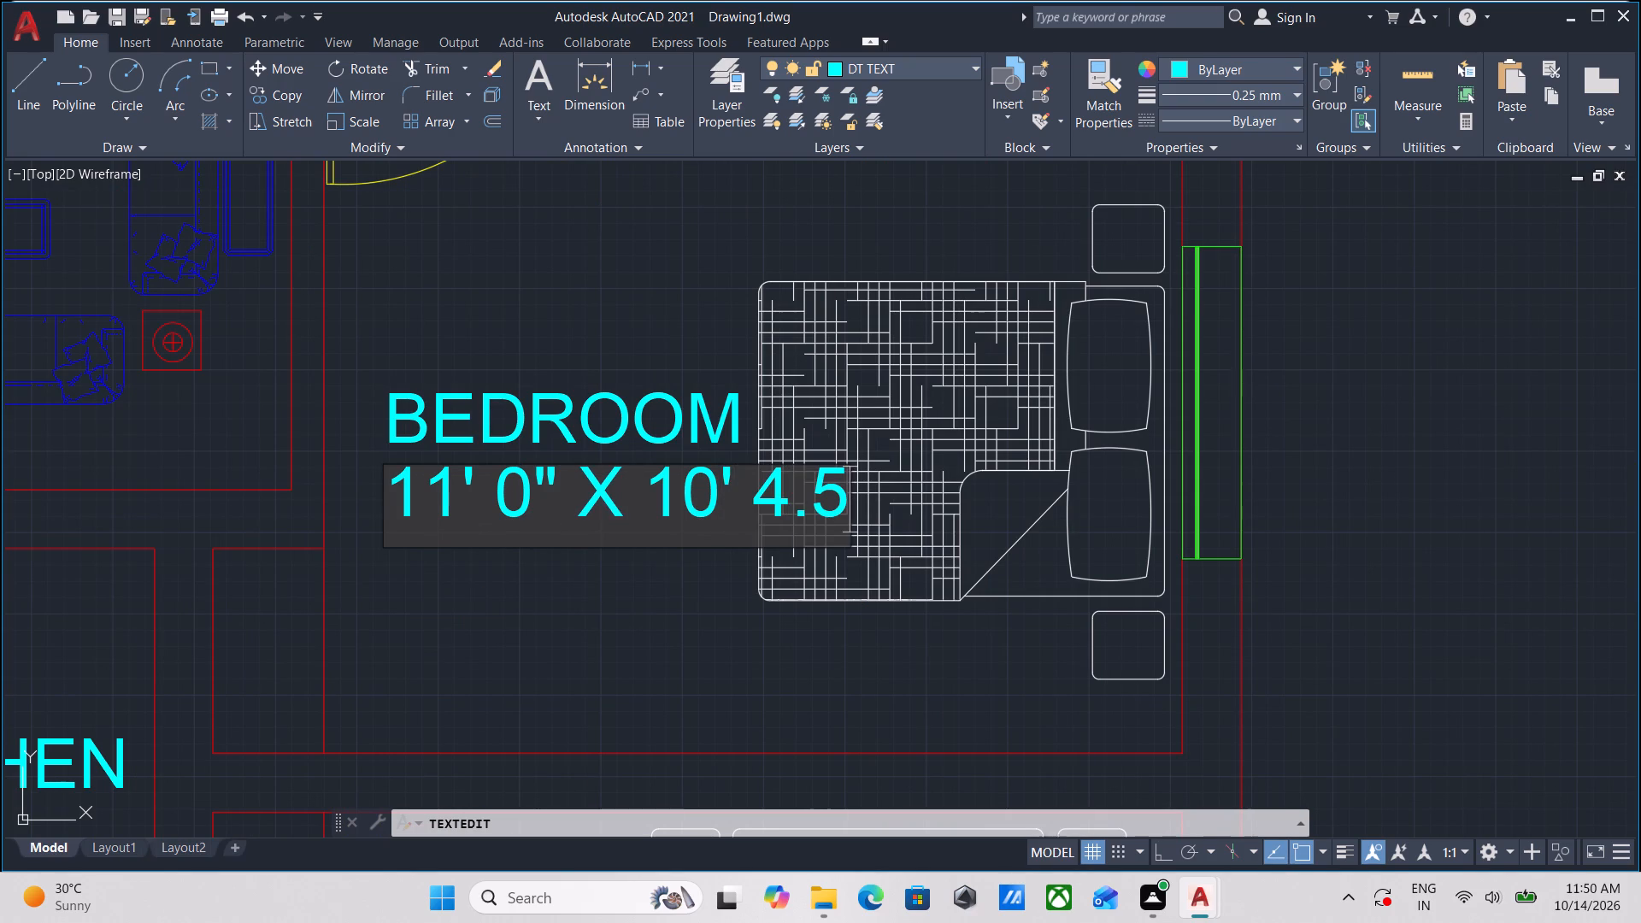
{"action": "key", "text": "shift+quotedbl"}
{"action": "key", "text": "Return"}
{"action": "key", "text": "Return"}
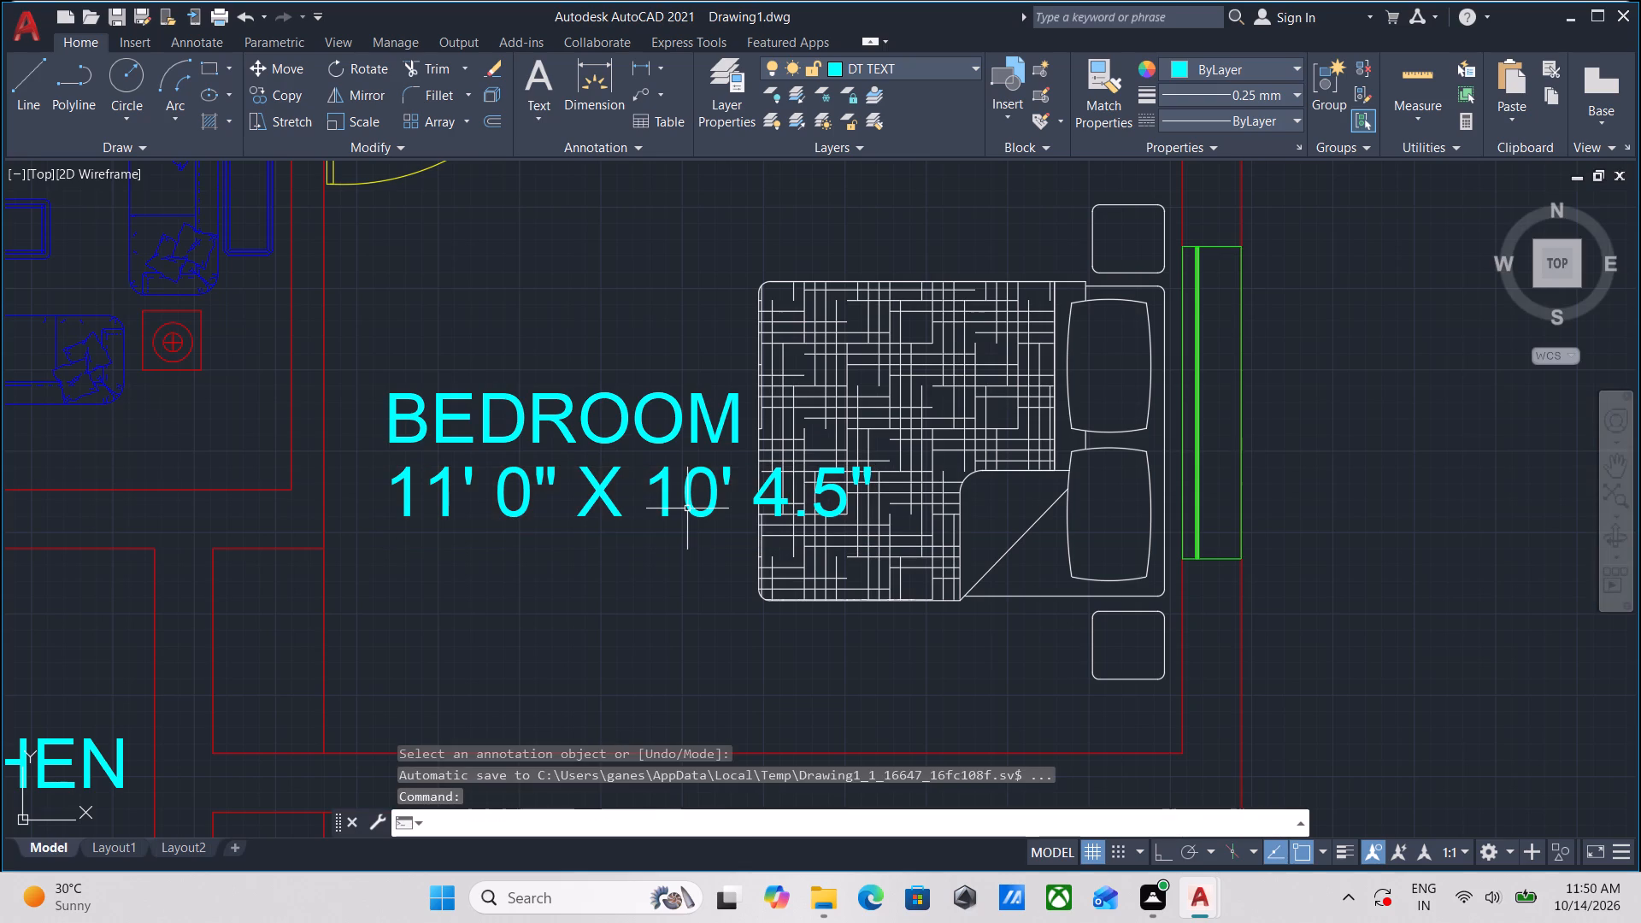
Shift the 11' 0" X 10' 4.5" size text about 9 inches west, to the bedroom's west wall.
{"action": "scroll", "coordinate": [644, 502], "scroll_direction": "down", "scroll_amount": 1}
{"action": "scroll", "coordinate": [622, 517], "scroll_direction": "up", "scroll_amount": 2}
{"action": "left_click", "coordinate": [632, 522]}
{"action": "left_click", "coordinate": [549, 452]}
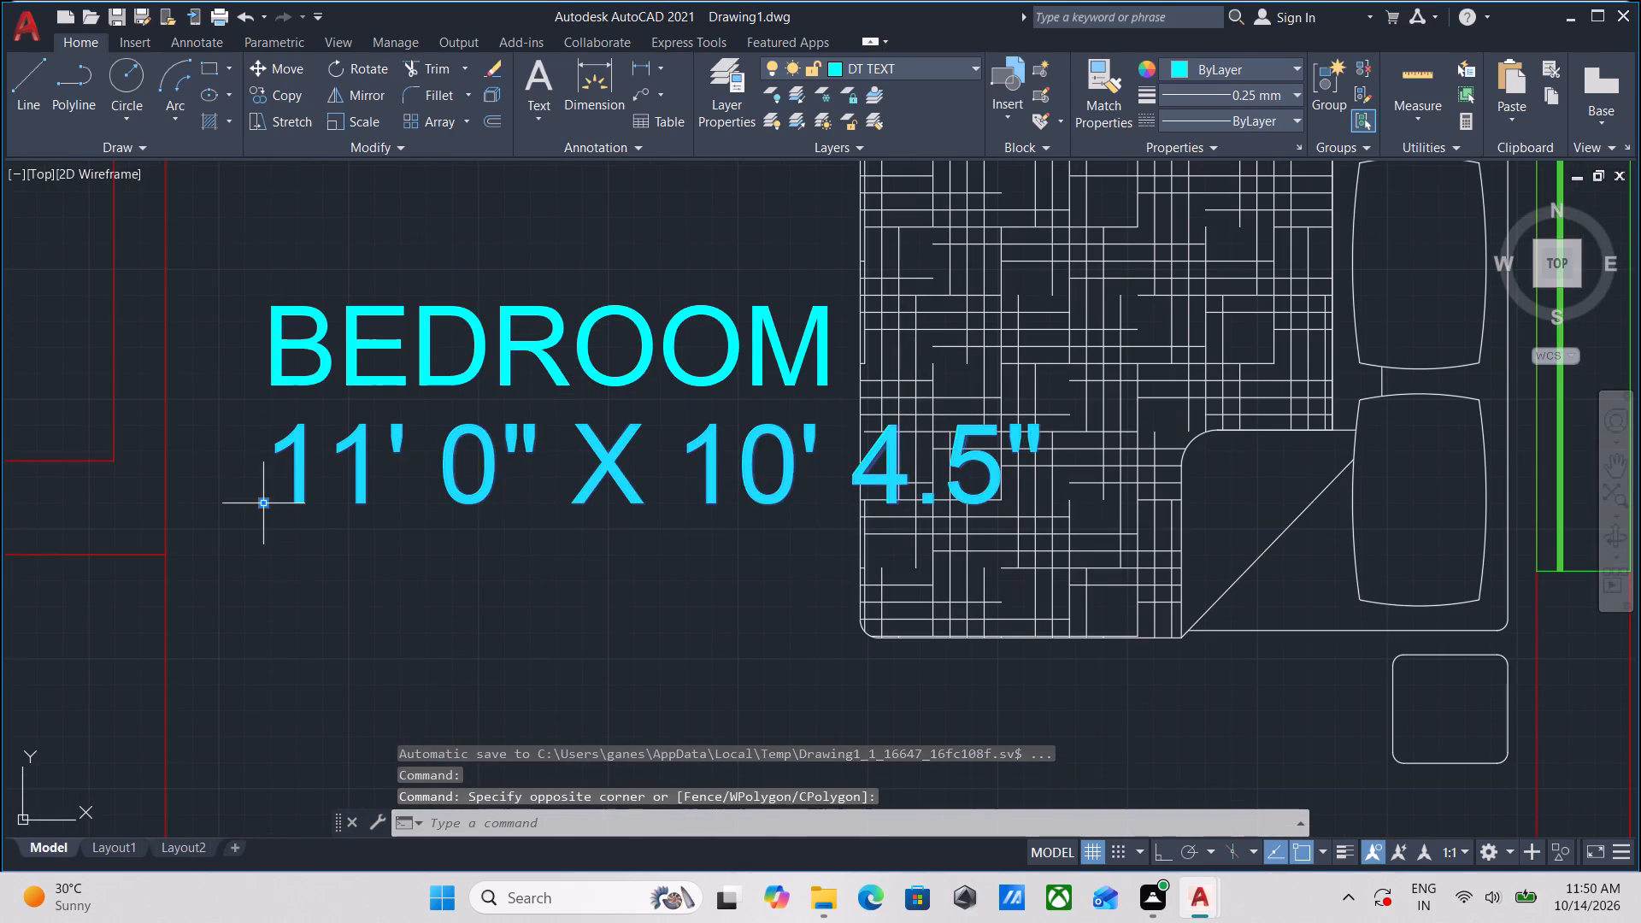
{"action": "left_click", "coordinate": [259, 503]}
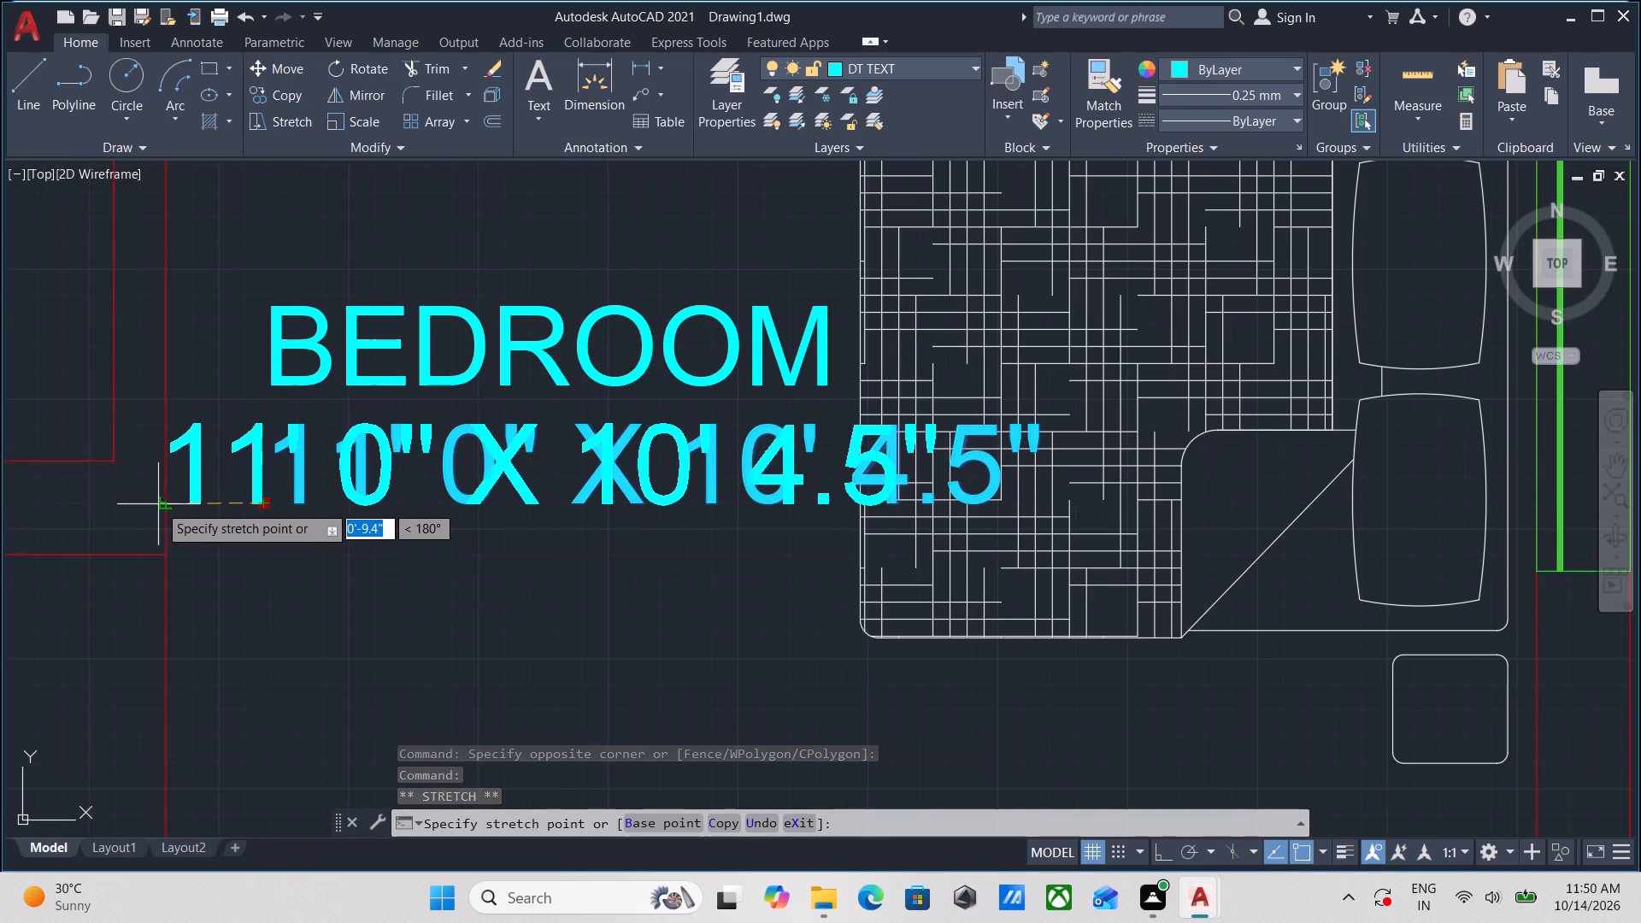
{"action": "left_click", "coordinate": [157, 504]}
{"action": "scroll", "coordinate": [547, 492], "scroll_direction": "down", "scroll_amount": 2}
{"action": "middle_click_drag", "start_coordinate": [570, 545], "coordinate": [615, 567]}
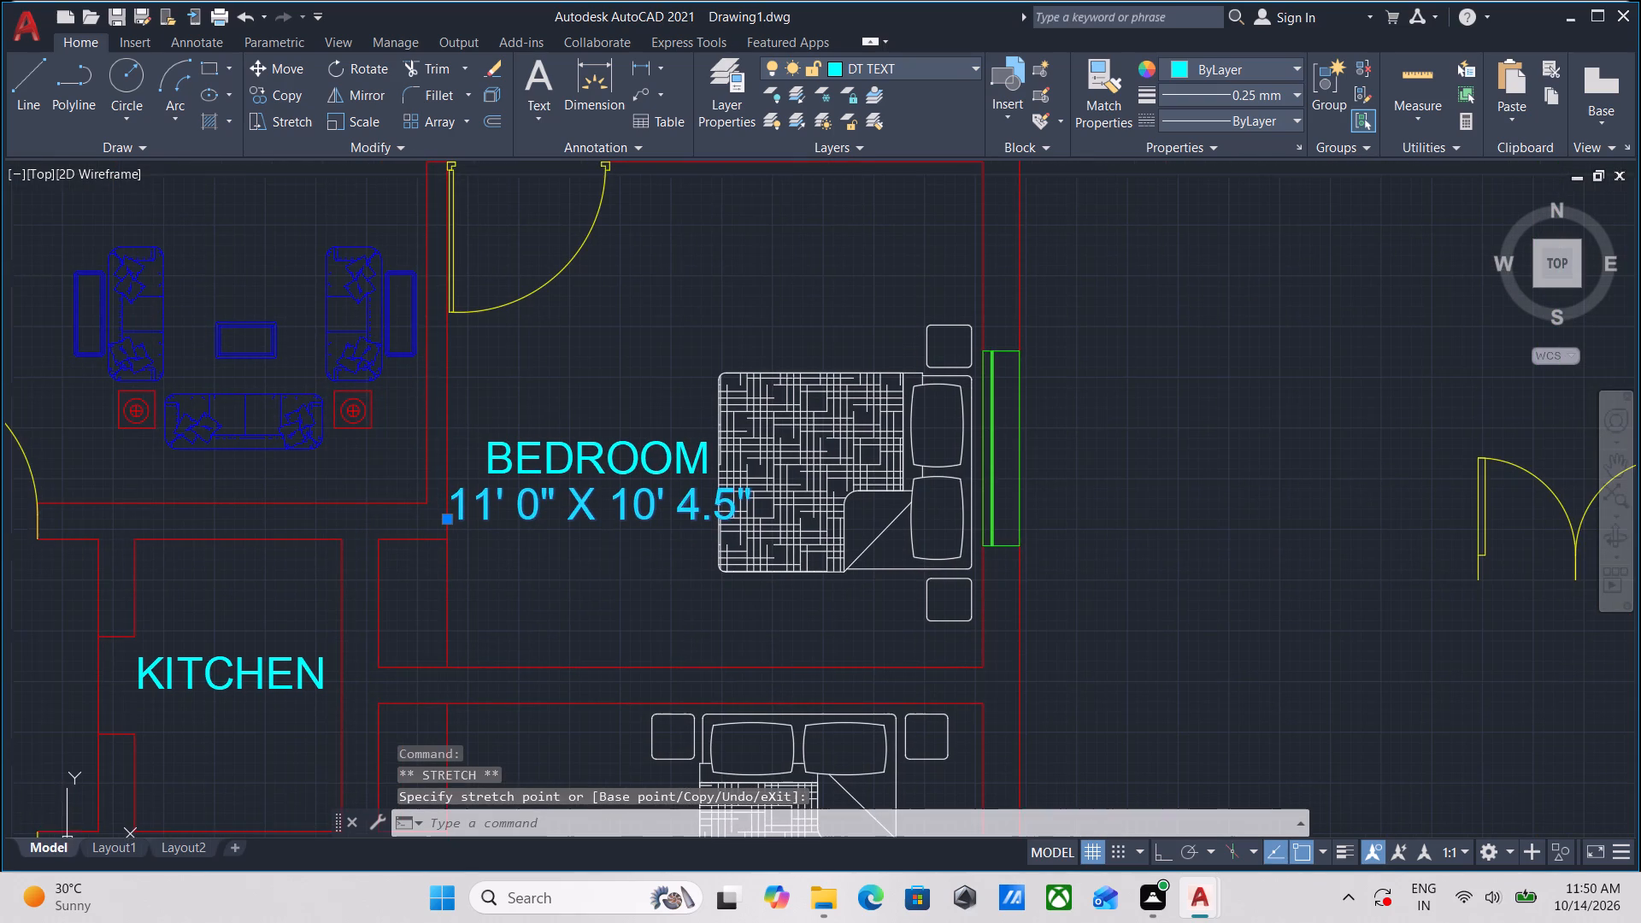
{"action": "key", "text": "Escape"}
Change the KITCHEN placeholder in the washroom north of that bedroom to TOILET.
{"action": "scroll", "coordinate": [609, 568], "scroll_direction": "down", "scroll_amount": 1}
{"action": "middle_click_drag", "start_coordinate": [609, 568], "coordinate": [613, 616]}
{"action": "middle_click_drag", "start_coordinate": [662, 435], "coordinate": [619, 524]}
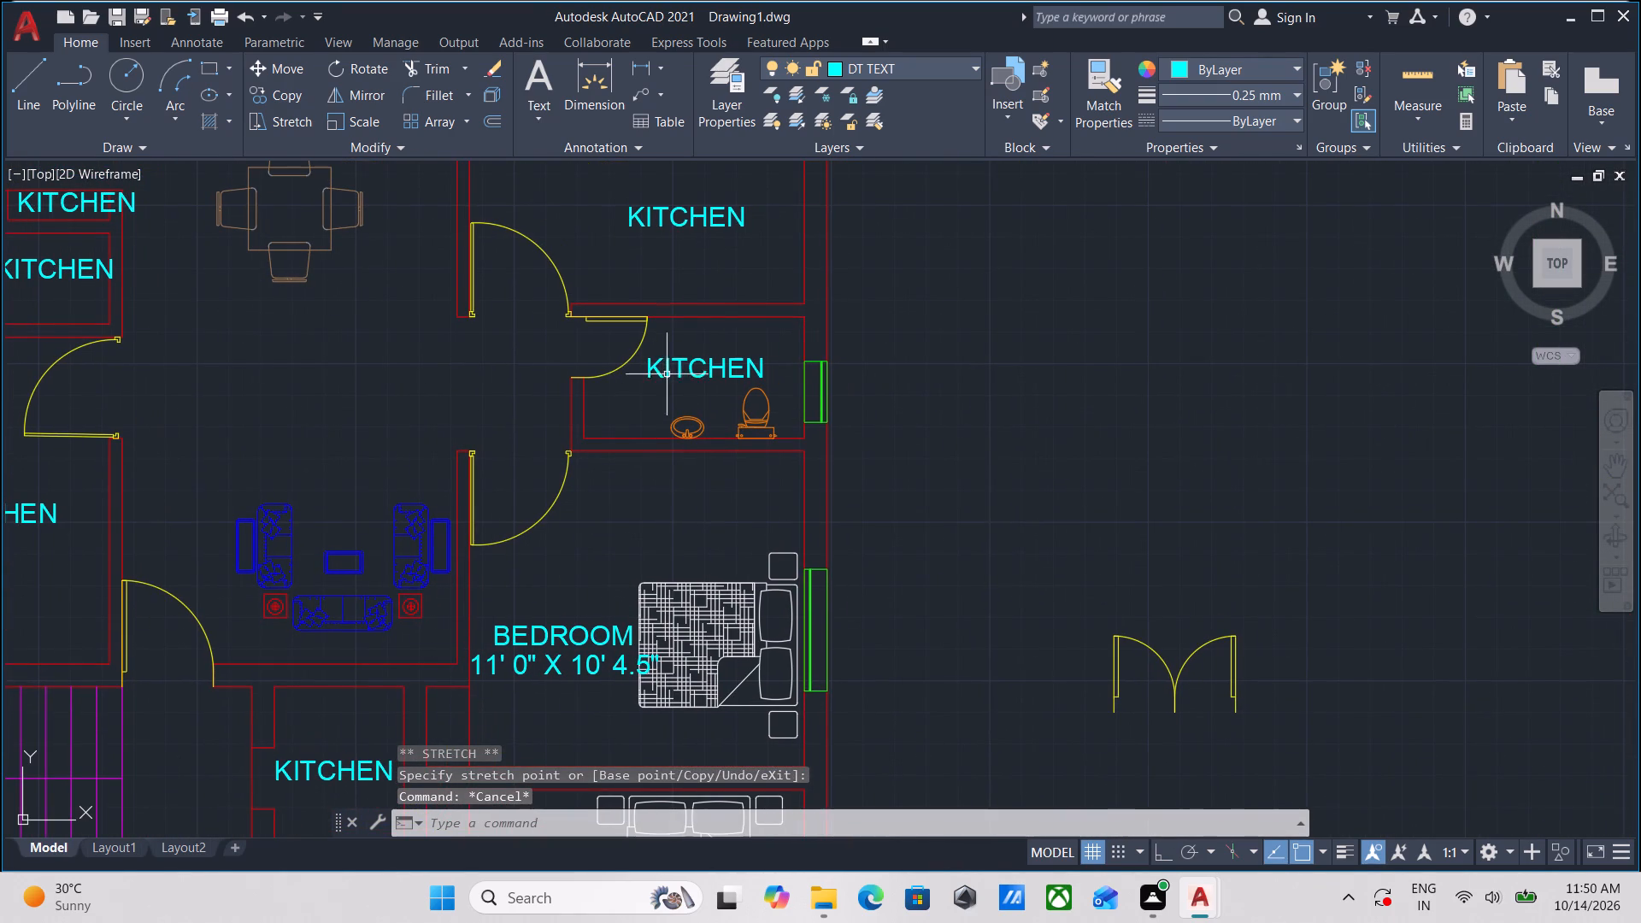
{"action": "double_click", "coordinate": [668, 368]}
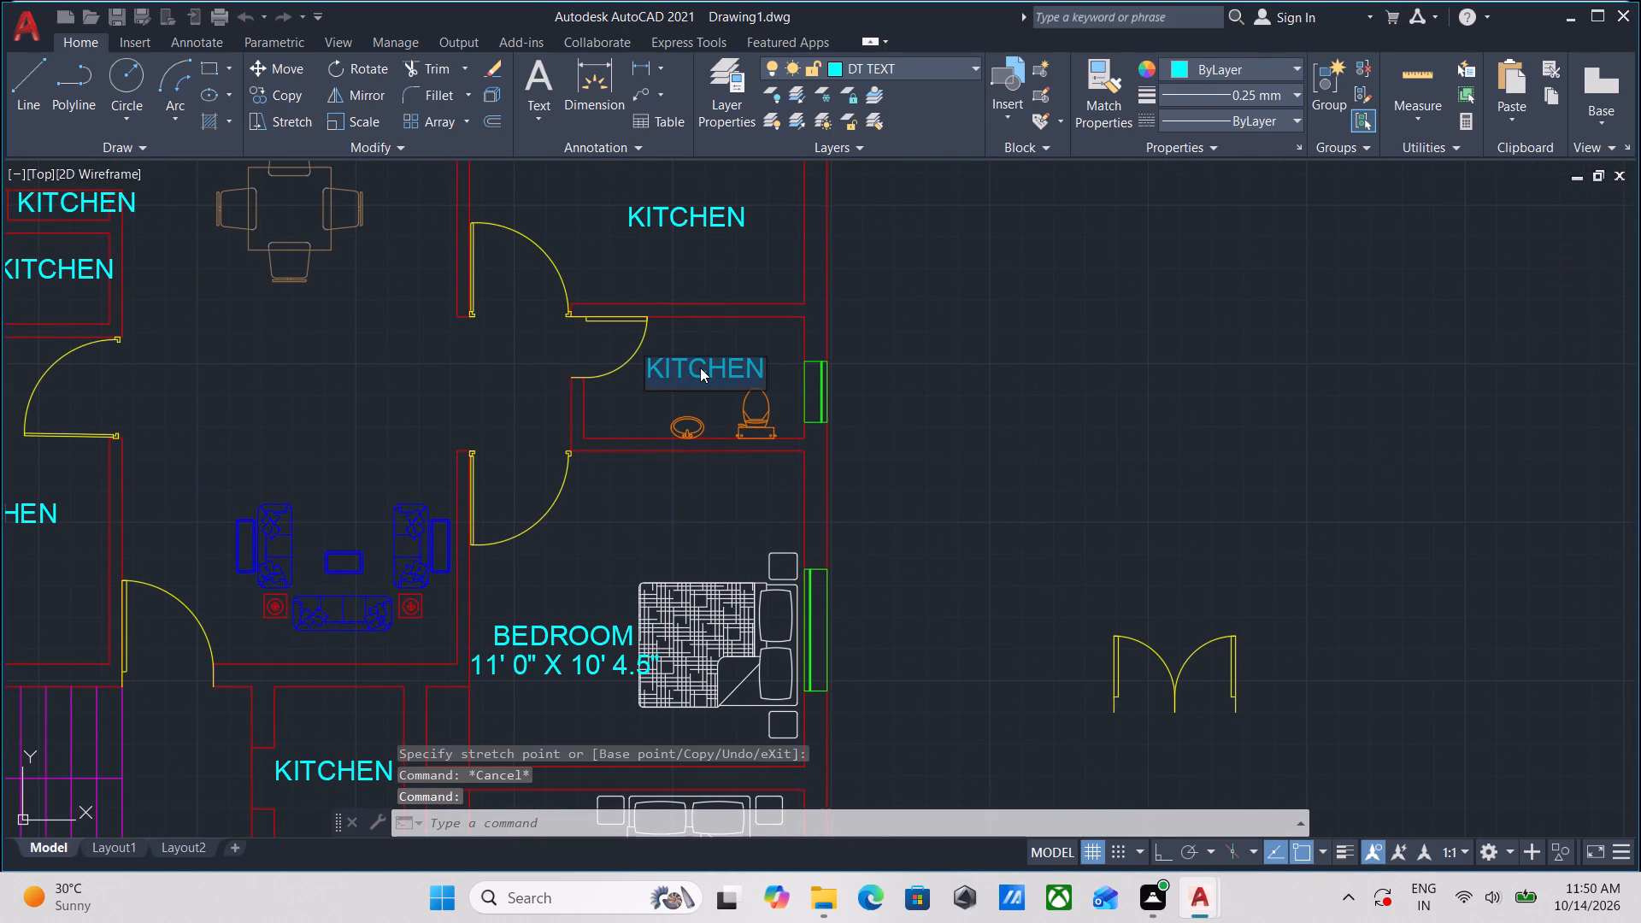
{"action": "type", "text": "TOILET"}
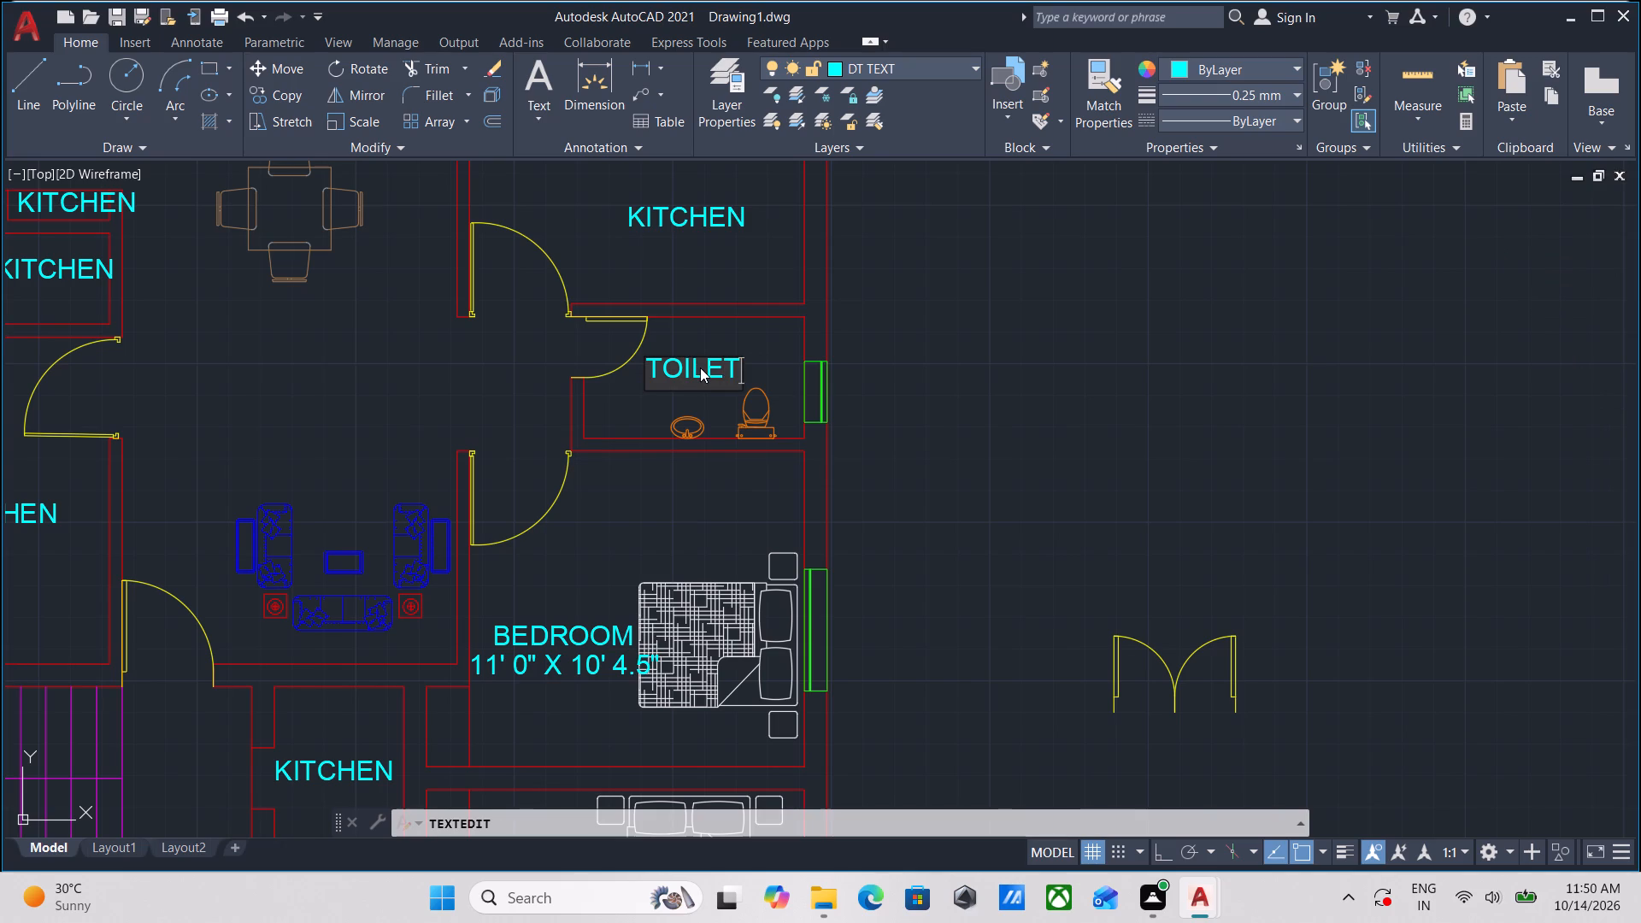
{"action": "key", "text": "Return"}
{"action": "key", "text": "Return"}
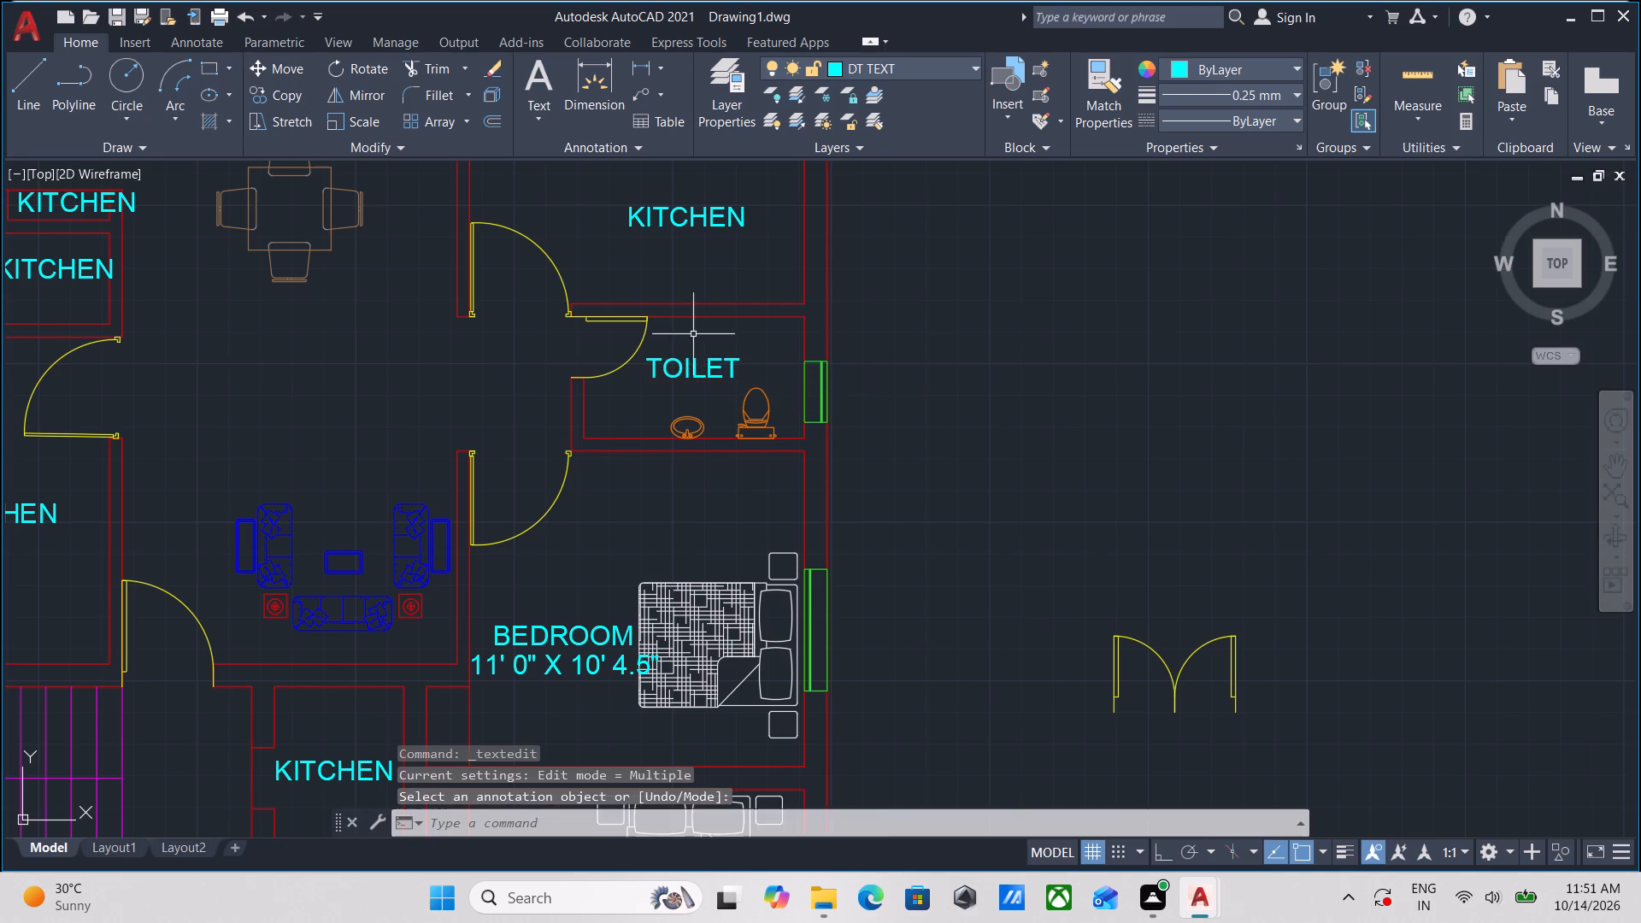
Copy the northern apartment's TOILET label and place the duplicate directly beneath it, above the washbasin.
{"action": "scroll", "coordinate": [683, 369], "scroll_direction": "up", "scroll_amount": 2}
{"action": "left_click", "coordinate": [716, 415]}
{"action": "left_click", "coordinate": [673, 360]}
{"action": "type", "text": "CO"}
{"action": "key", "text": "Return"}
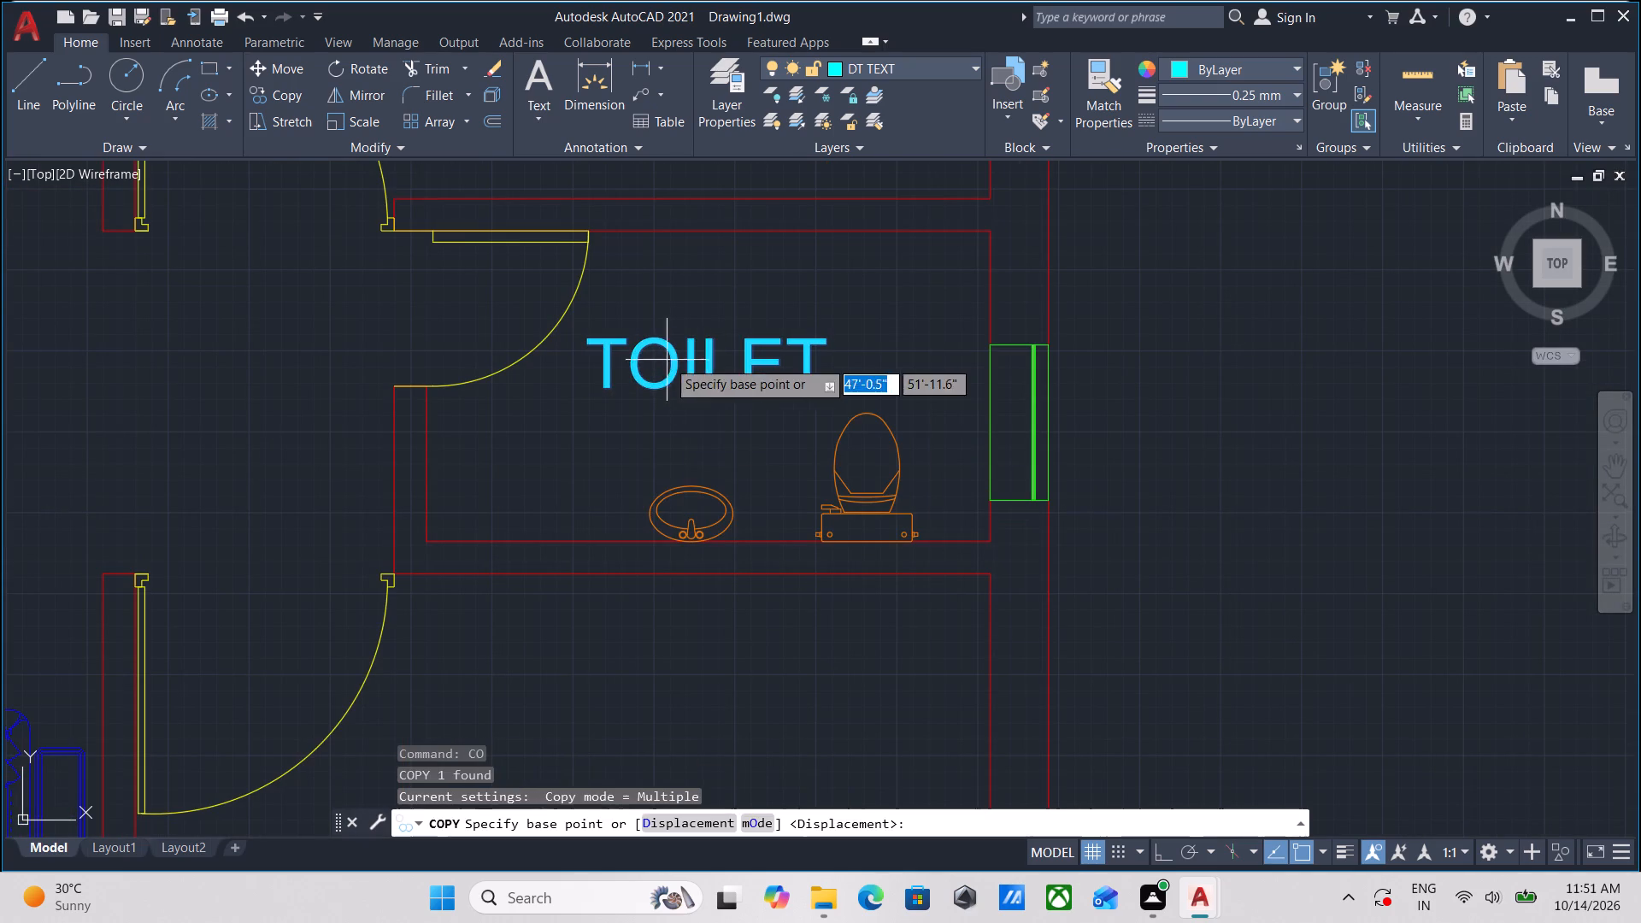
{"action": "left_click", "coordinate": [594, 386]}
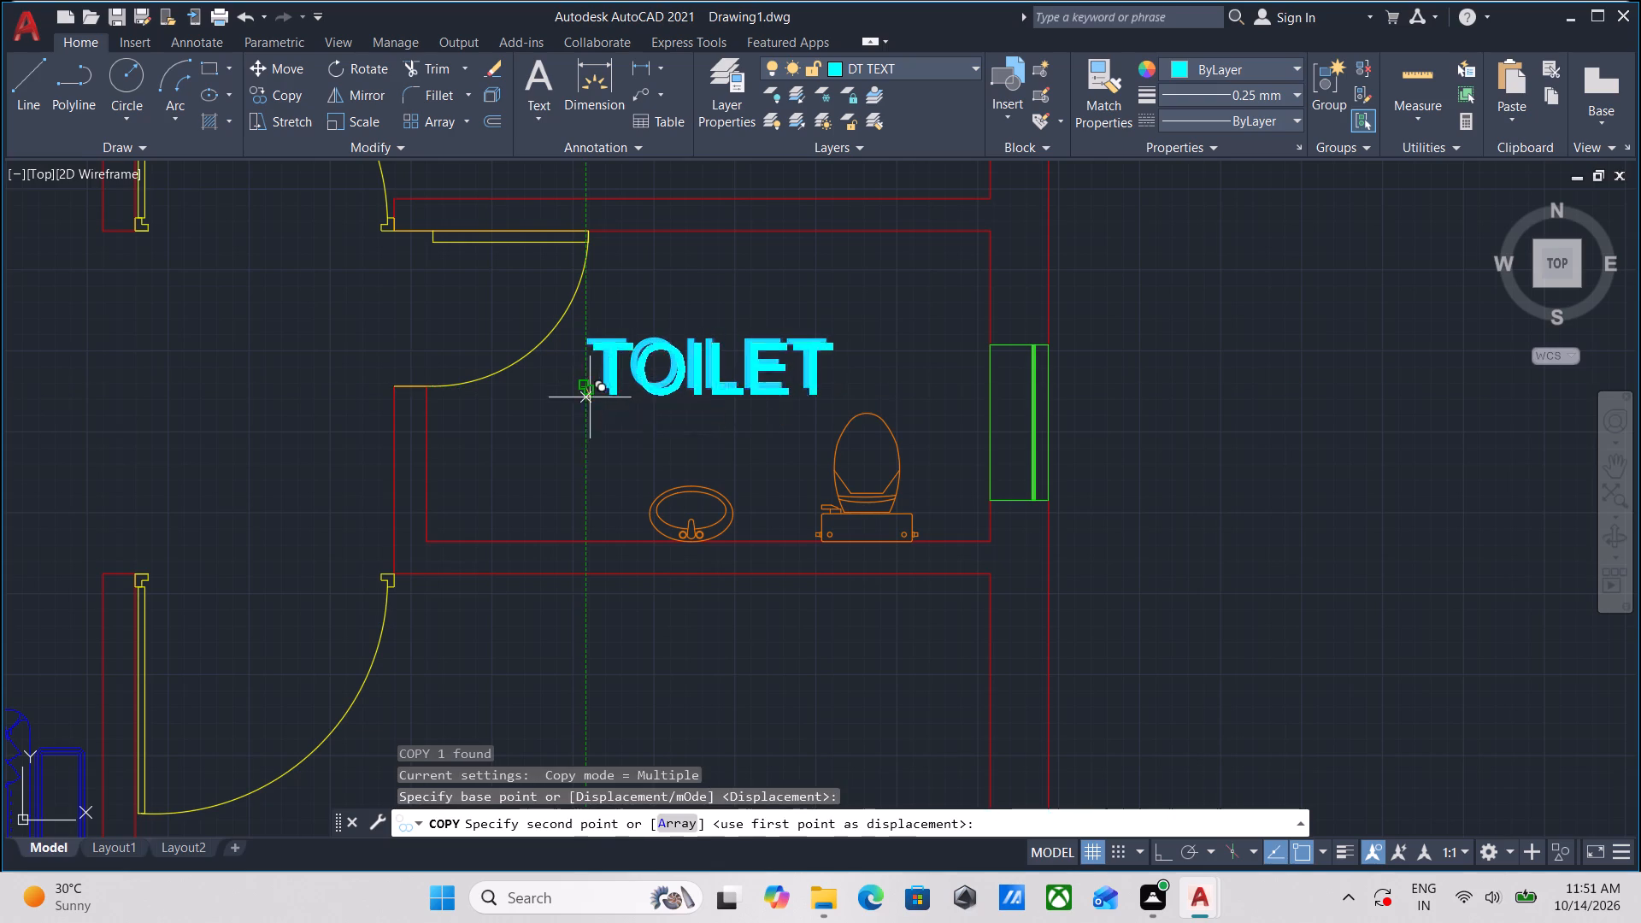
{"action": "left_click", "coordinate": [587, 463]}
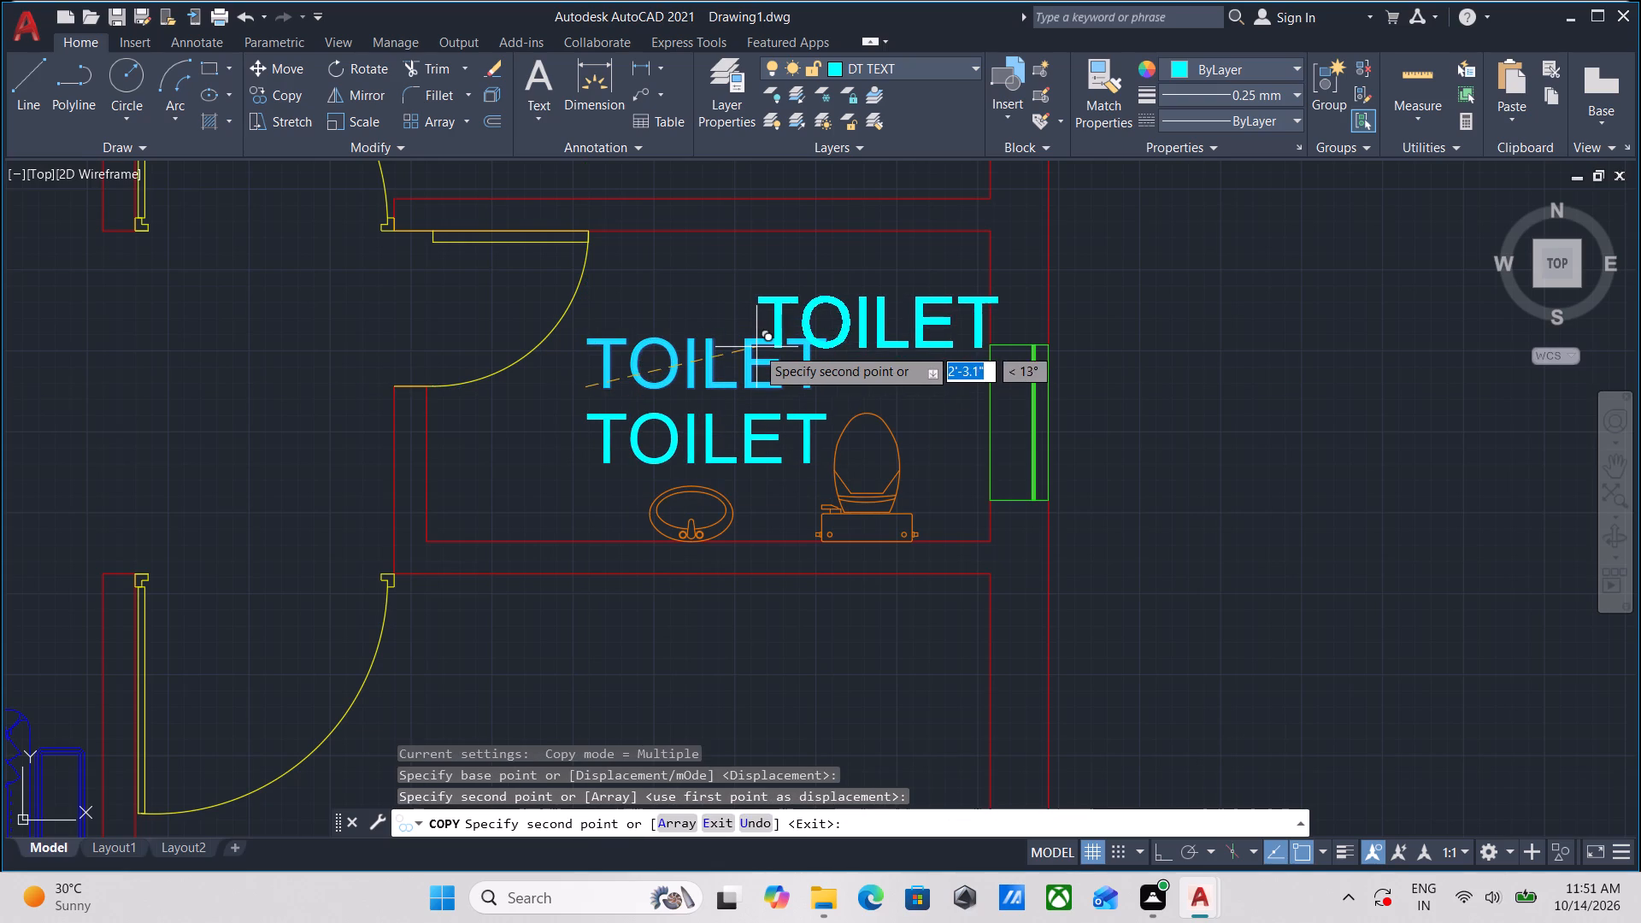
{"action": "key", "text": "Escape"}
Replace the lower TOILET duplicate with the room size 7' 3" X 4' 0".
{"action": "double_click", "coordinate": [753, 426]}
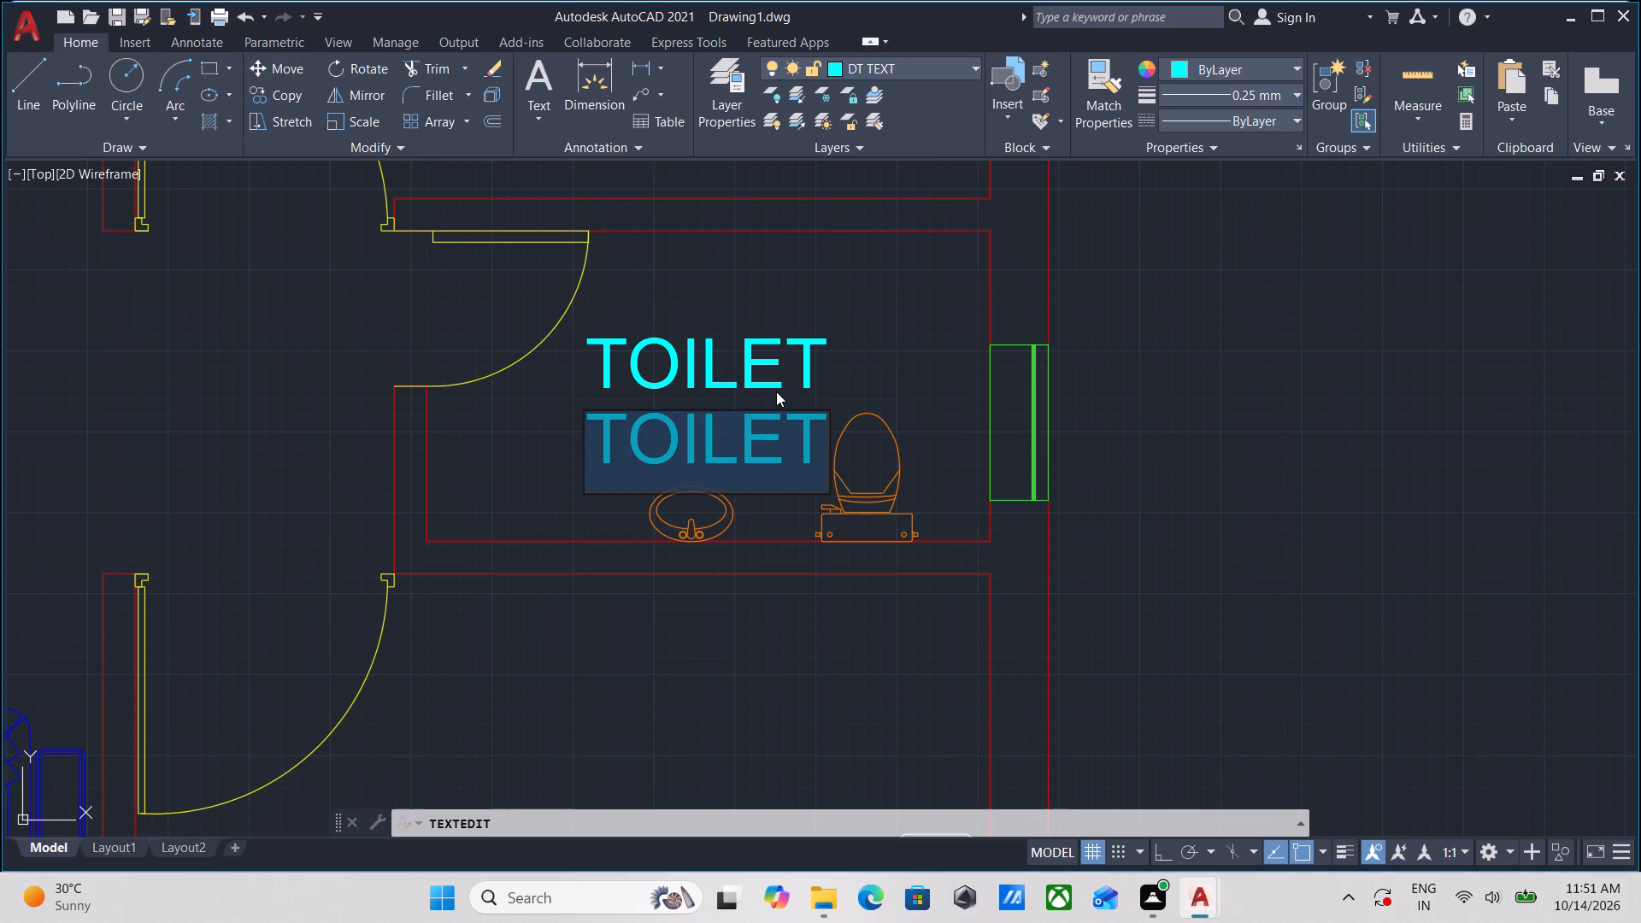
{"action": "key", "text": "BackSpace"}
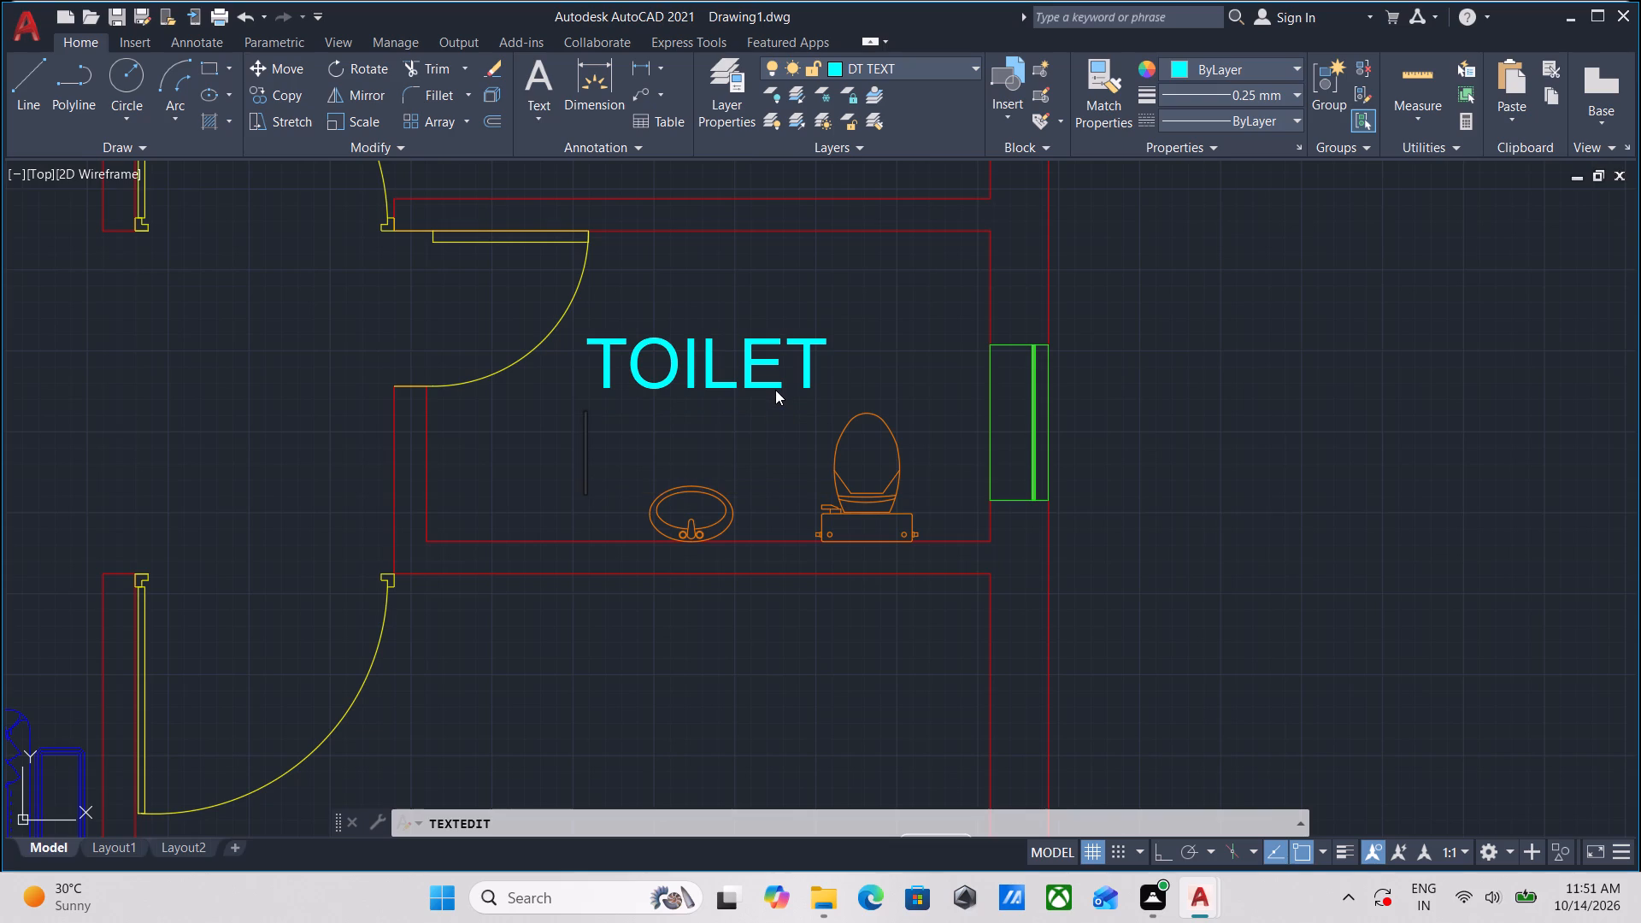
{"action": "type", "text": "7'"}
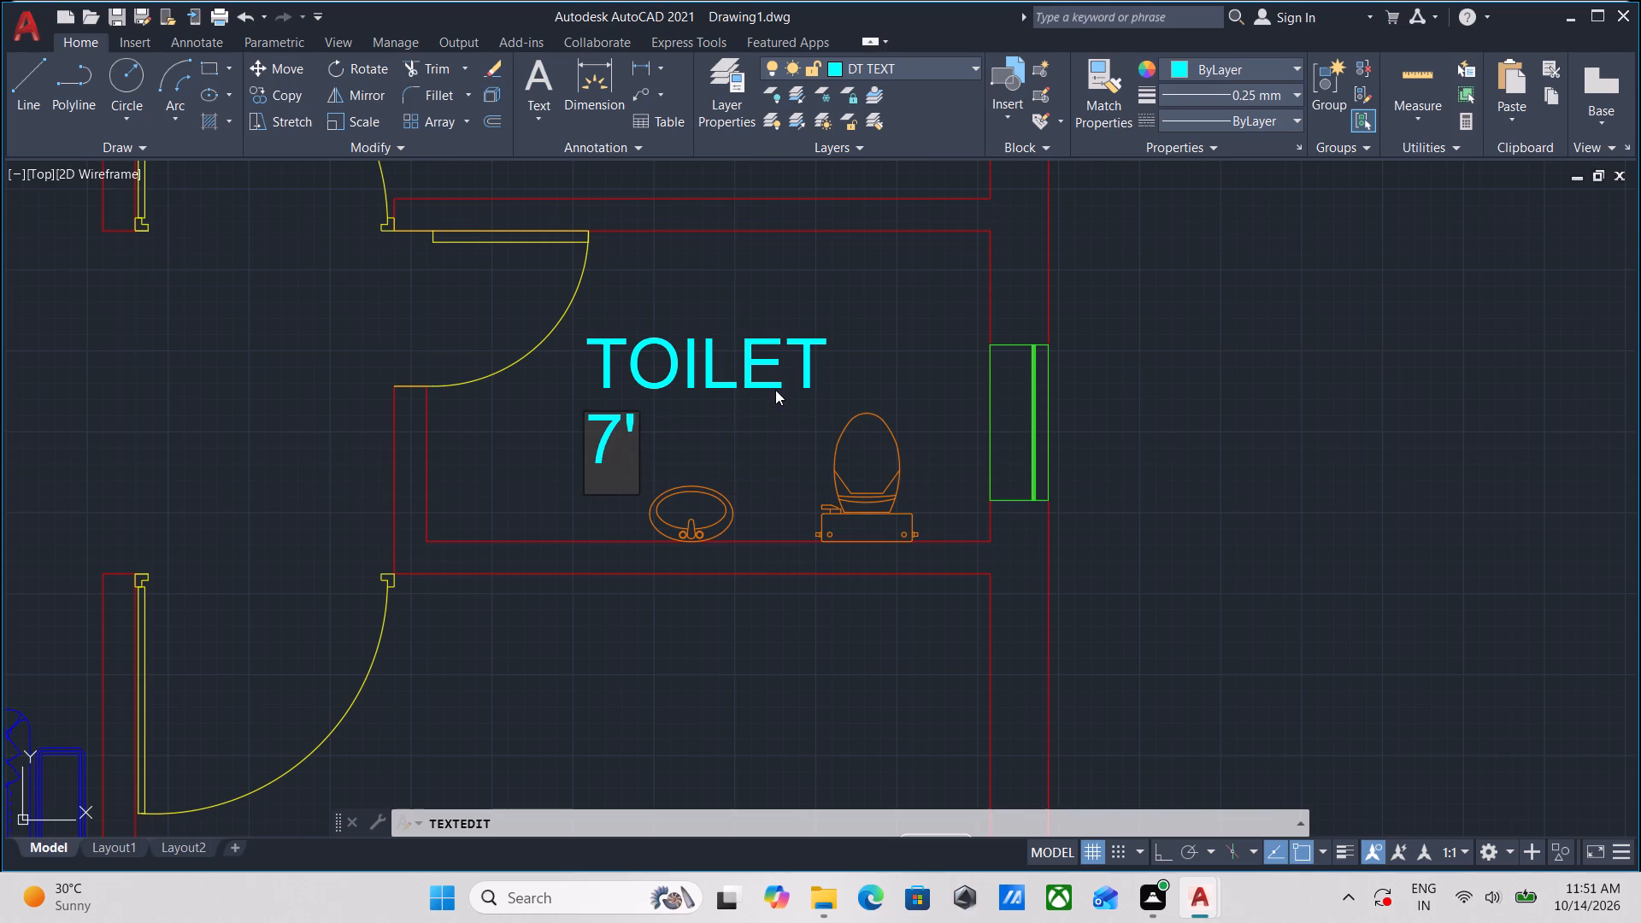
{"action": "key", "text": "space"}
{"action": "type", "text": "3"}
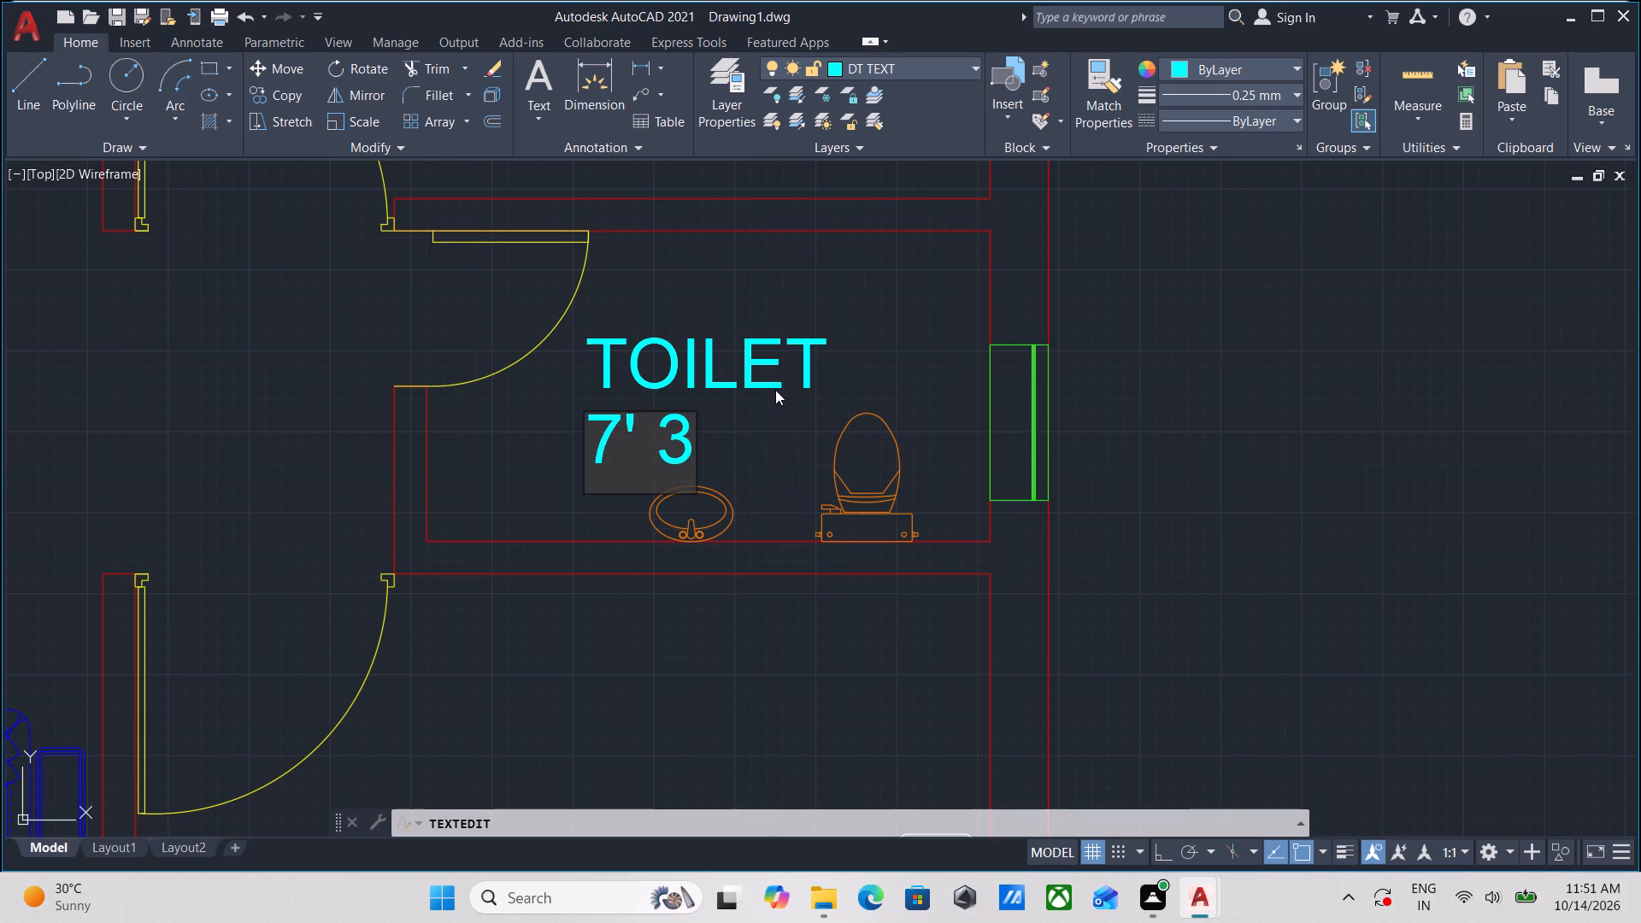
{"action": "type", "text": "\" X"}
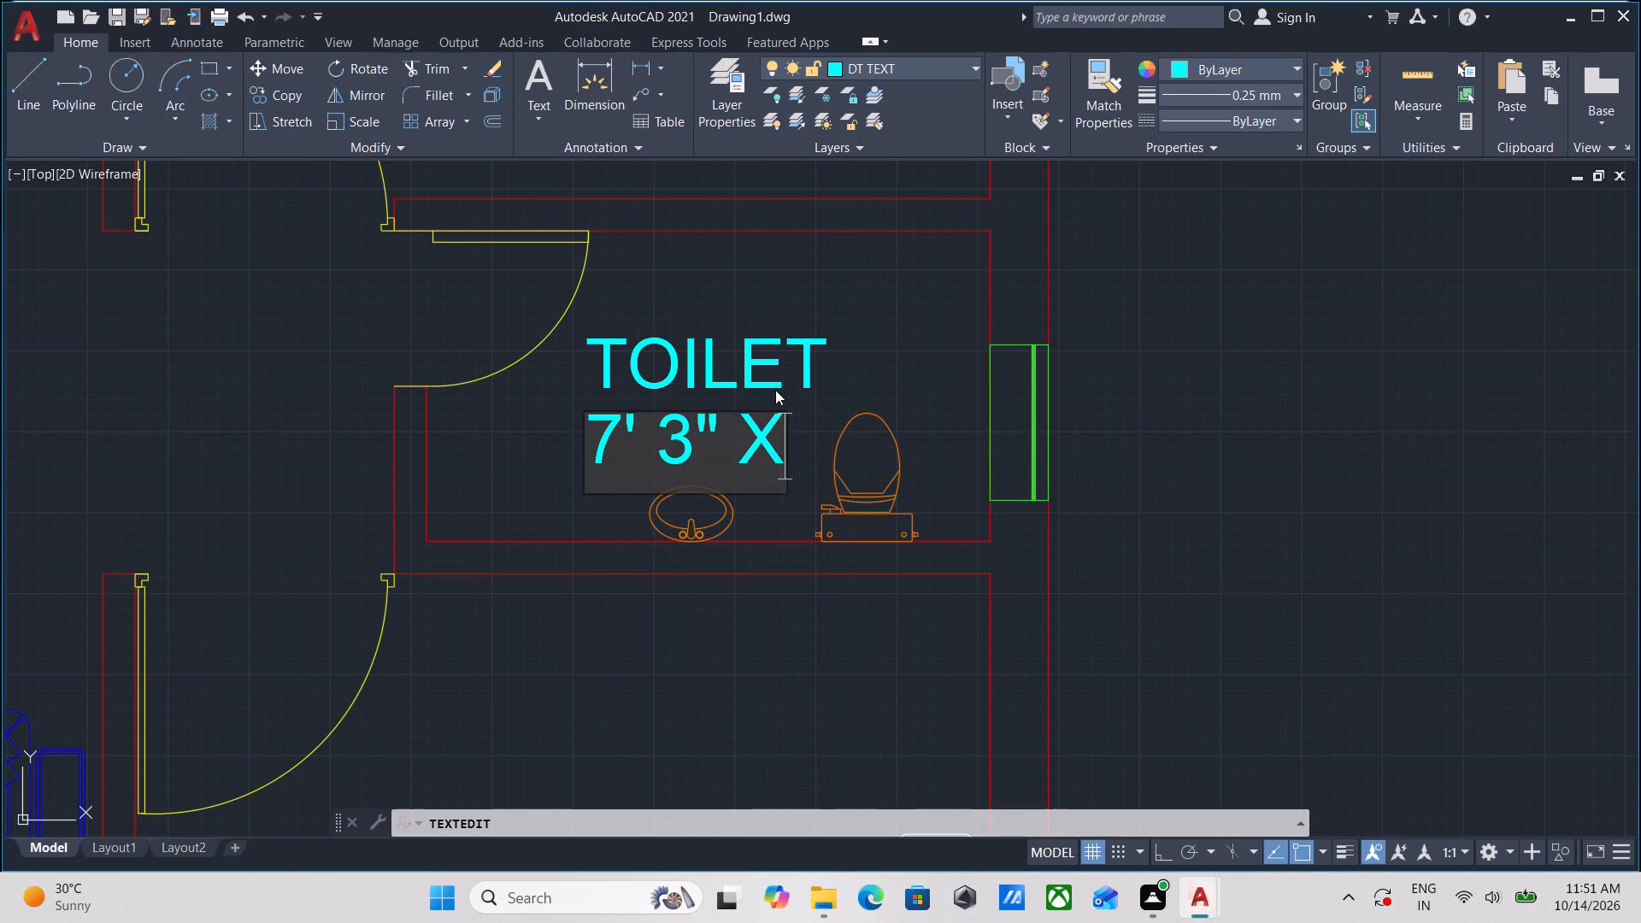
{"action": "key", "text": "space"}
{"action": "type", "text": "4'"}
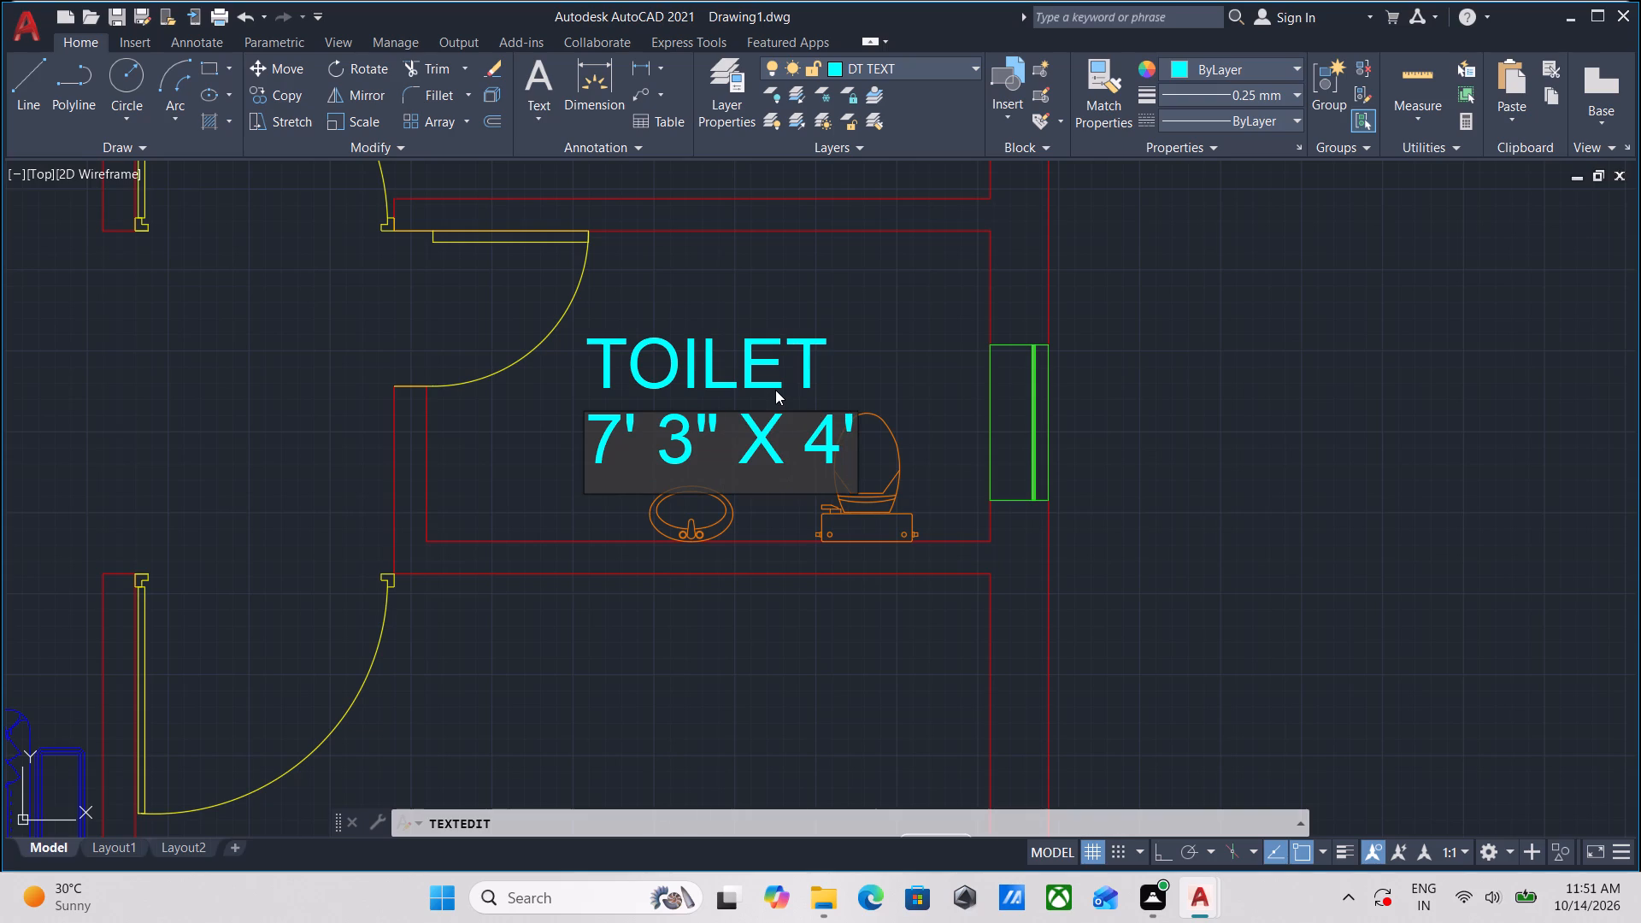
{"action": "key", "text": "space"}
{"action": "type", "text": "0\""}
{"action": "key", "text": "Return"}
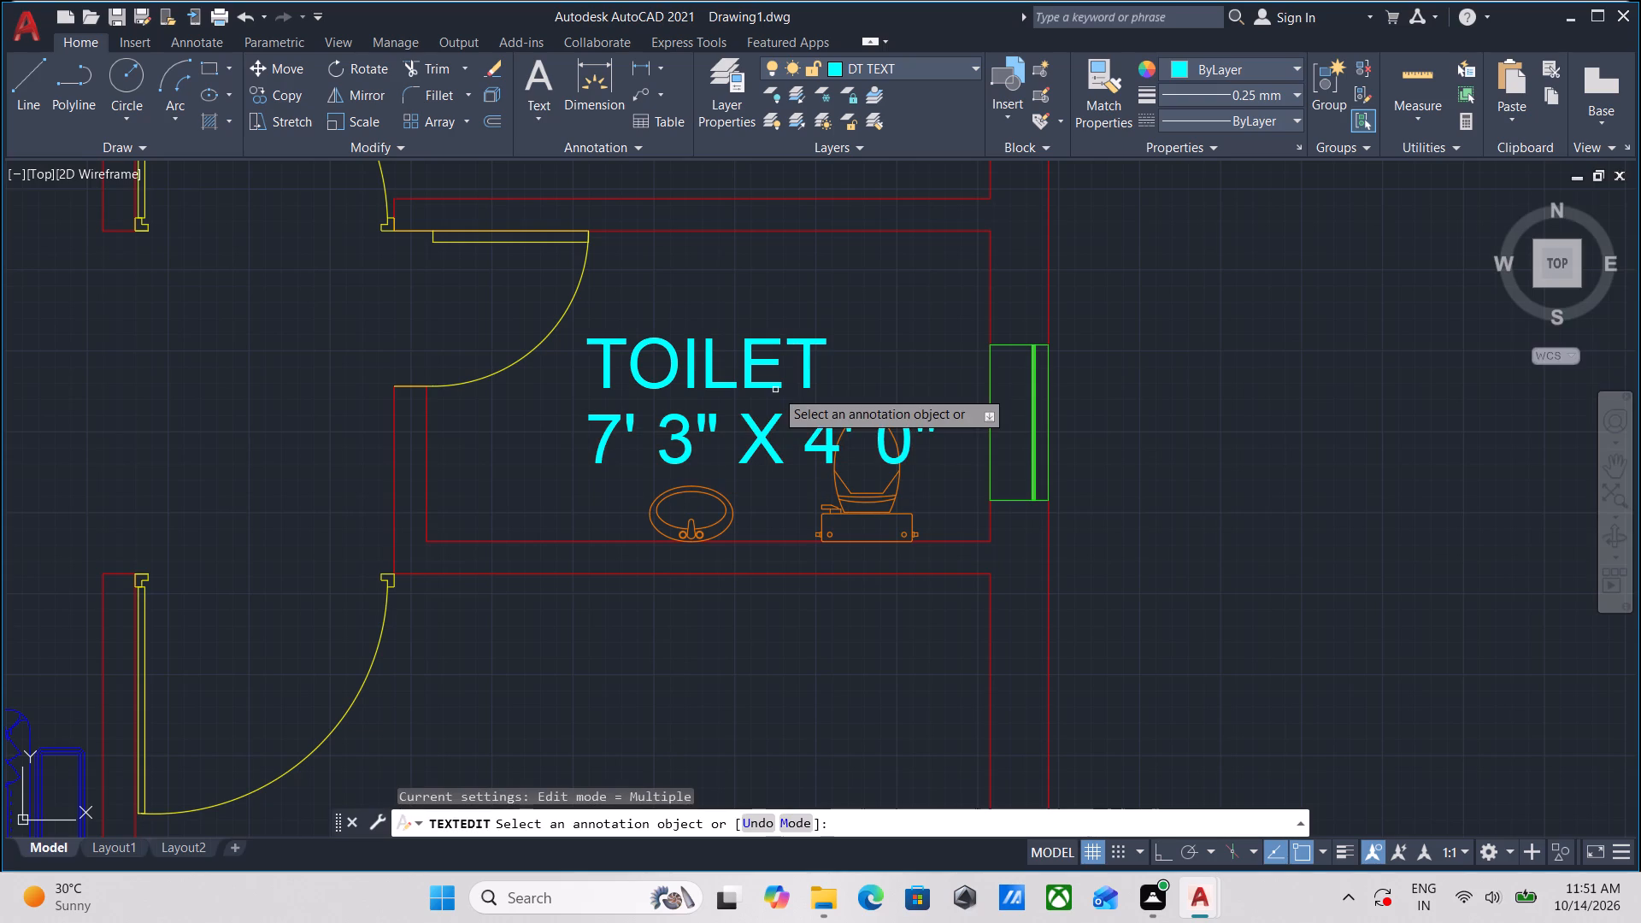
{"action": "scroll", "coordinate": [762, 390], "scroll_direction": "down", "scroll_amount": 1}
{"action": "key", "text": "Escape"}
Change the KITCHEN placeholder in the northern apartment's northeast bedroom, below the bed, to BED.
{"action": "scroll", "coordinate": [775, 387], "scroll_direction": "down", "scroll_amount": 2}
{"action": "scroll", "coordinate": [775, 387], "scroll_direction": "up", "scroll_amount": 3}
{"action": "scroll", "coordinate": [769, 350], "scroll_direction": "down", "scroll_amount": 3}
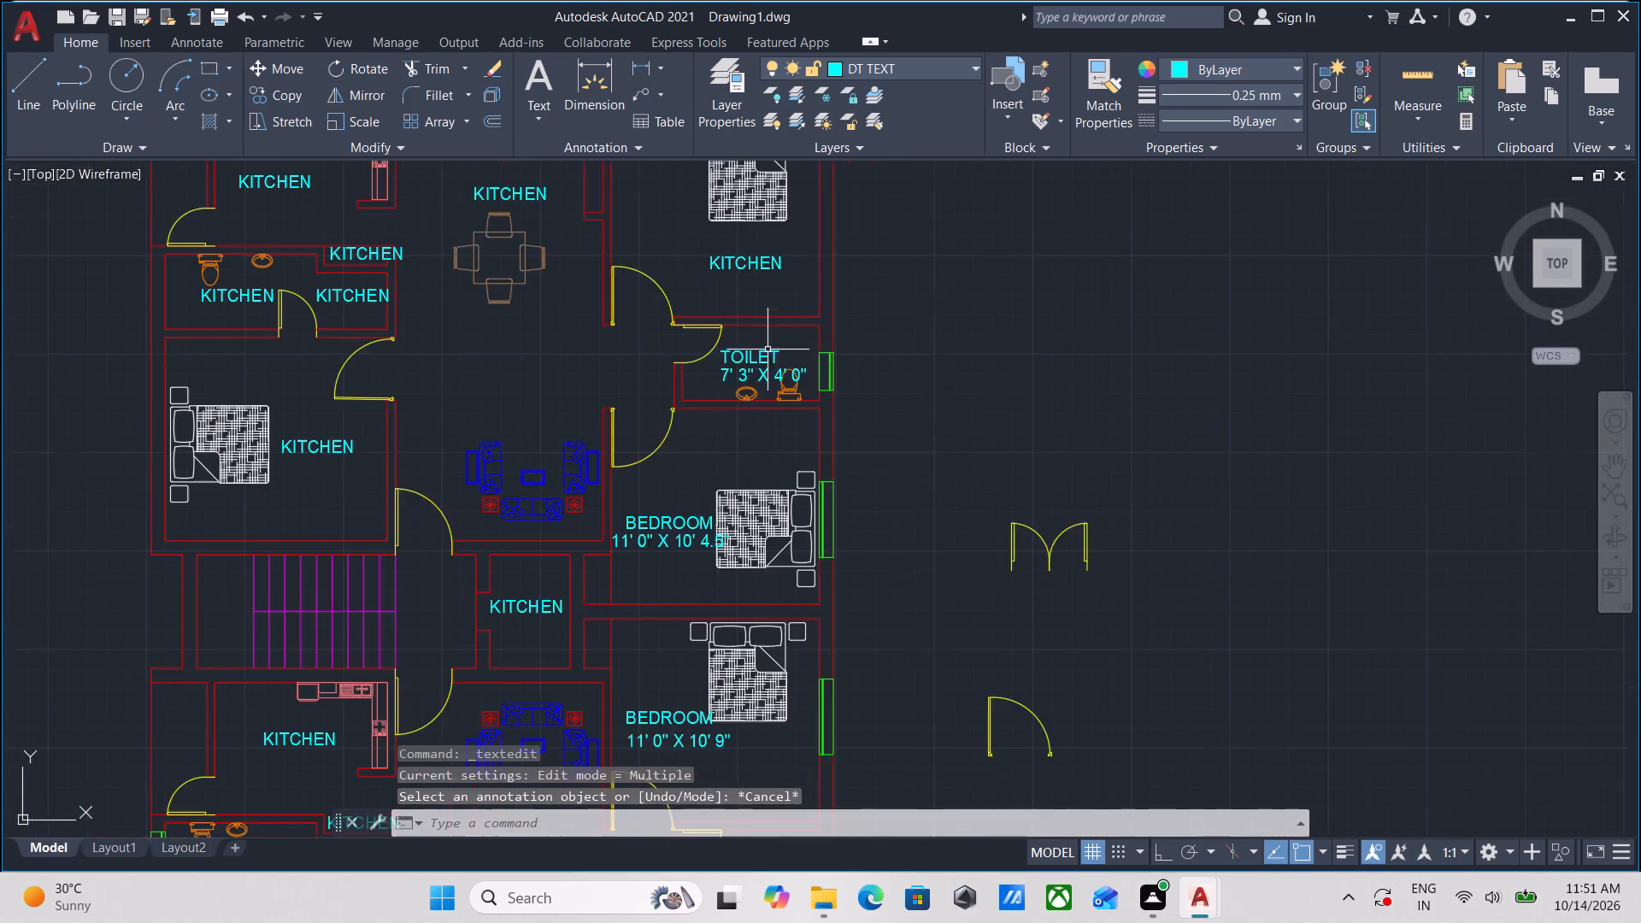
{"action": "middle_click_drag", "start_coordinate": [768, 350], "coordinate": [773, 447]}
{"action": "scroll", "coordinate": [716, 335], "scroll_direction": "up", "scroll_amount": 3}
{"action": "scroll", "coordinate": [724, 336], "scroll_direction": "down", "scroll_amount": 3}
{"action": "middle_click_drag", "start_coordinate": [732, 344], "coordinate": [690, 391]}
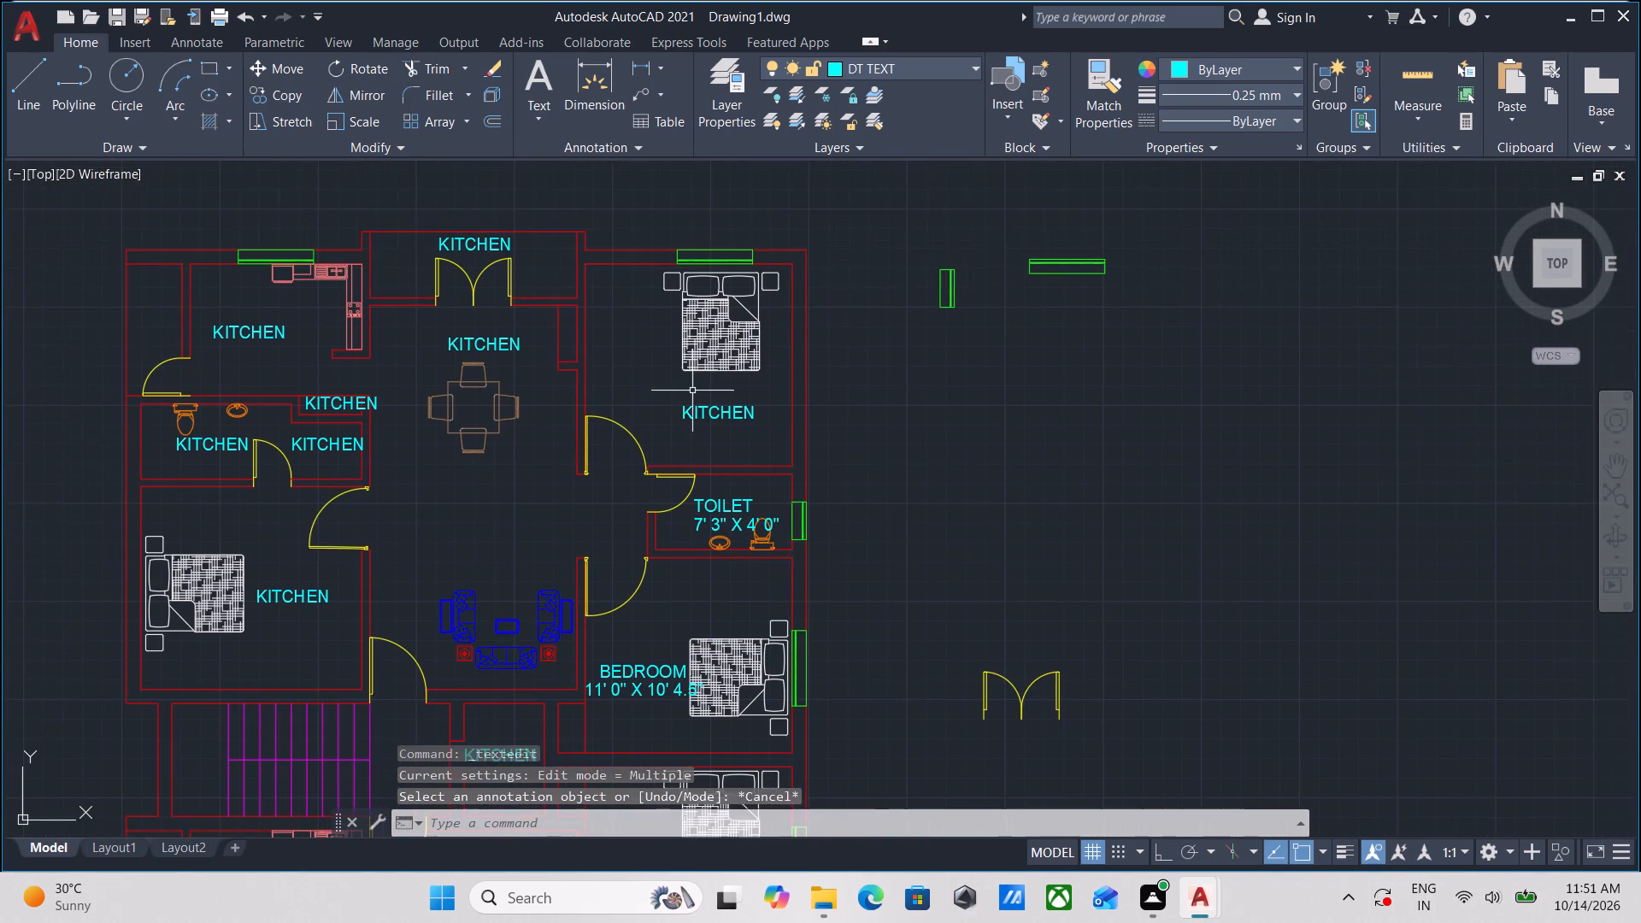
{"action": "scroll", "coordinate": [699, 398], "scroll_direction": "up", "scroll_amount": 3}
{"action": "double_click", "coordinate": [710, 440]}
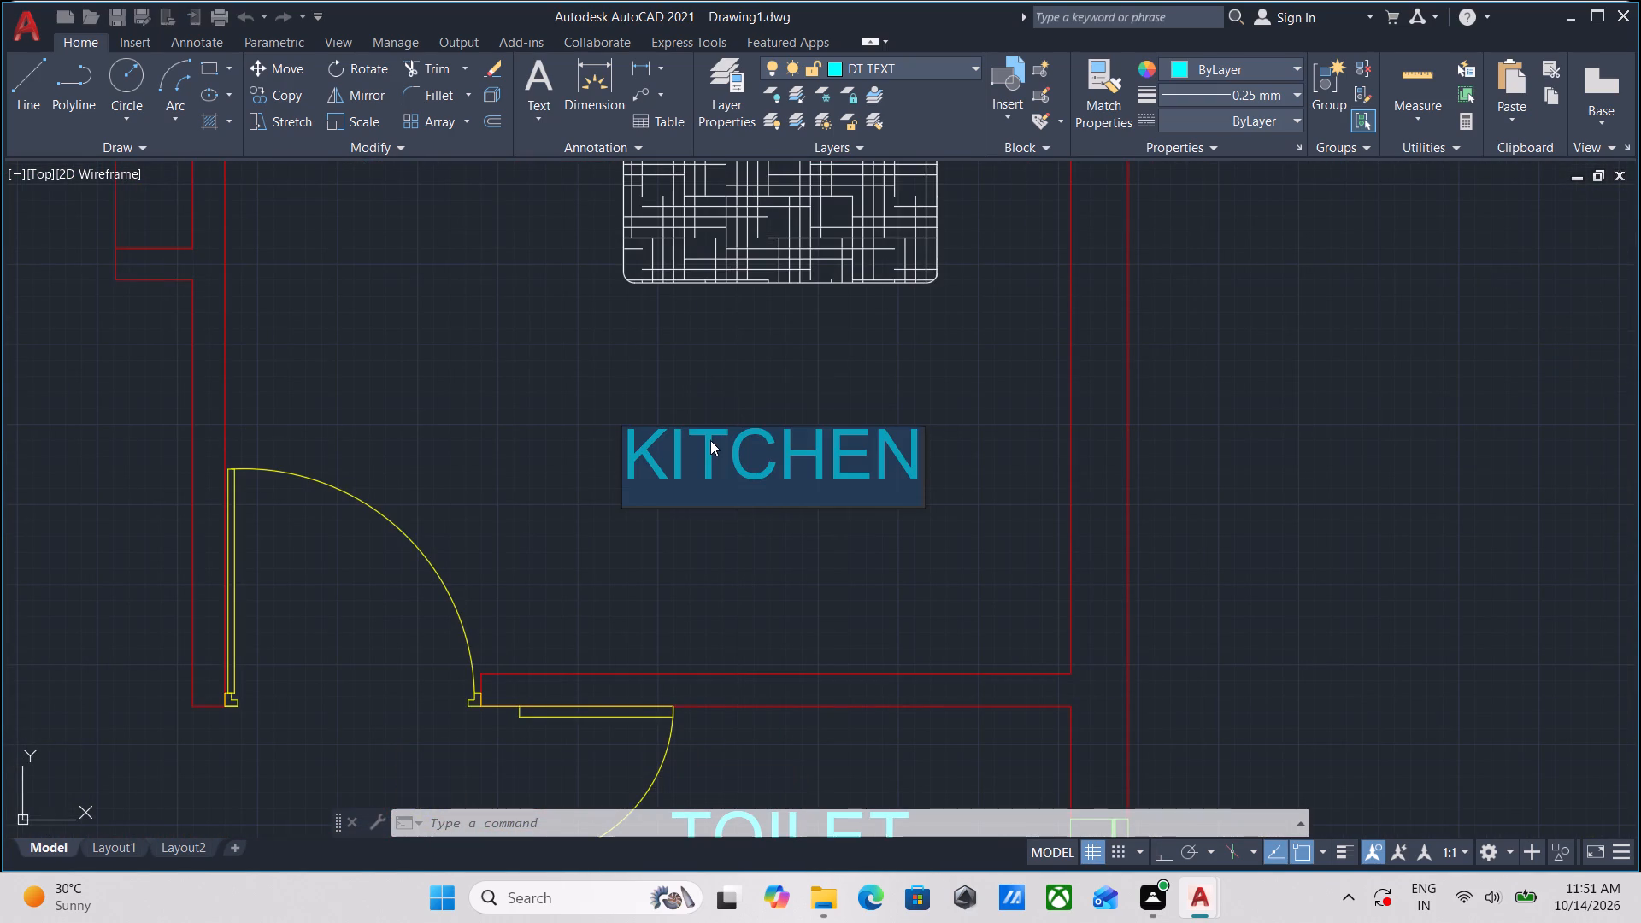
{"action": "scroll", "coordinate": [736, 424], "scroll_direction": "down", "scroll_amount": 1}
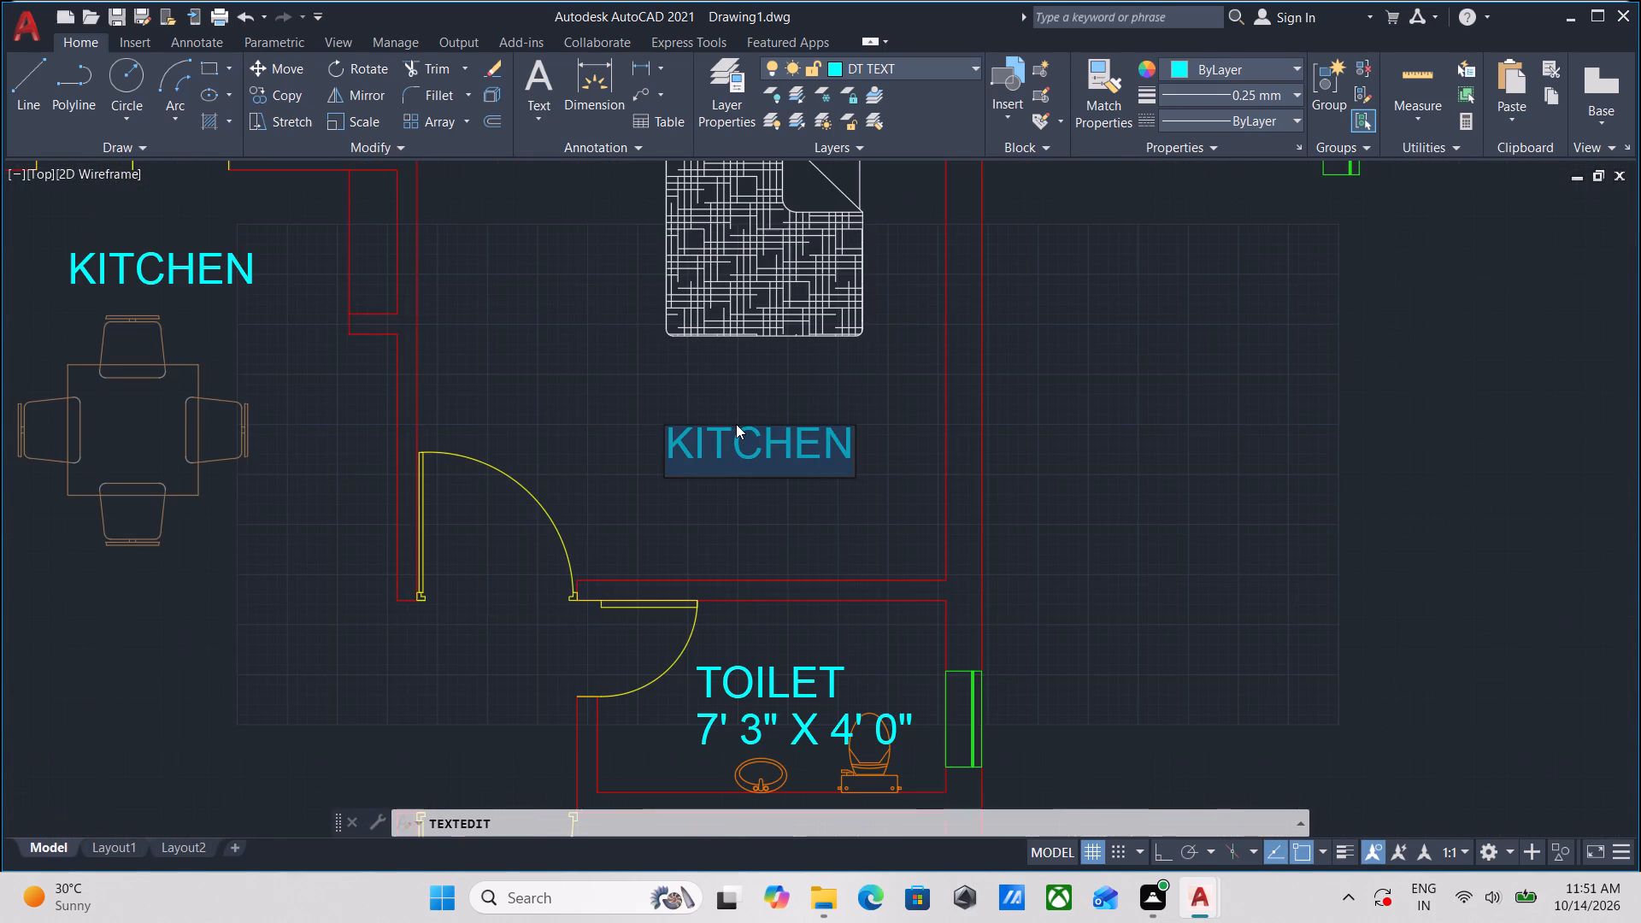
{"action": "scroll", "coordinate": [736, 425], "scroll_direction": "up", "scroll_amount": 2}
{"action": "type", "text": "BED"}
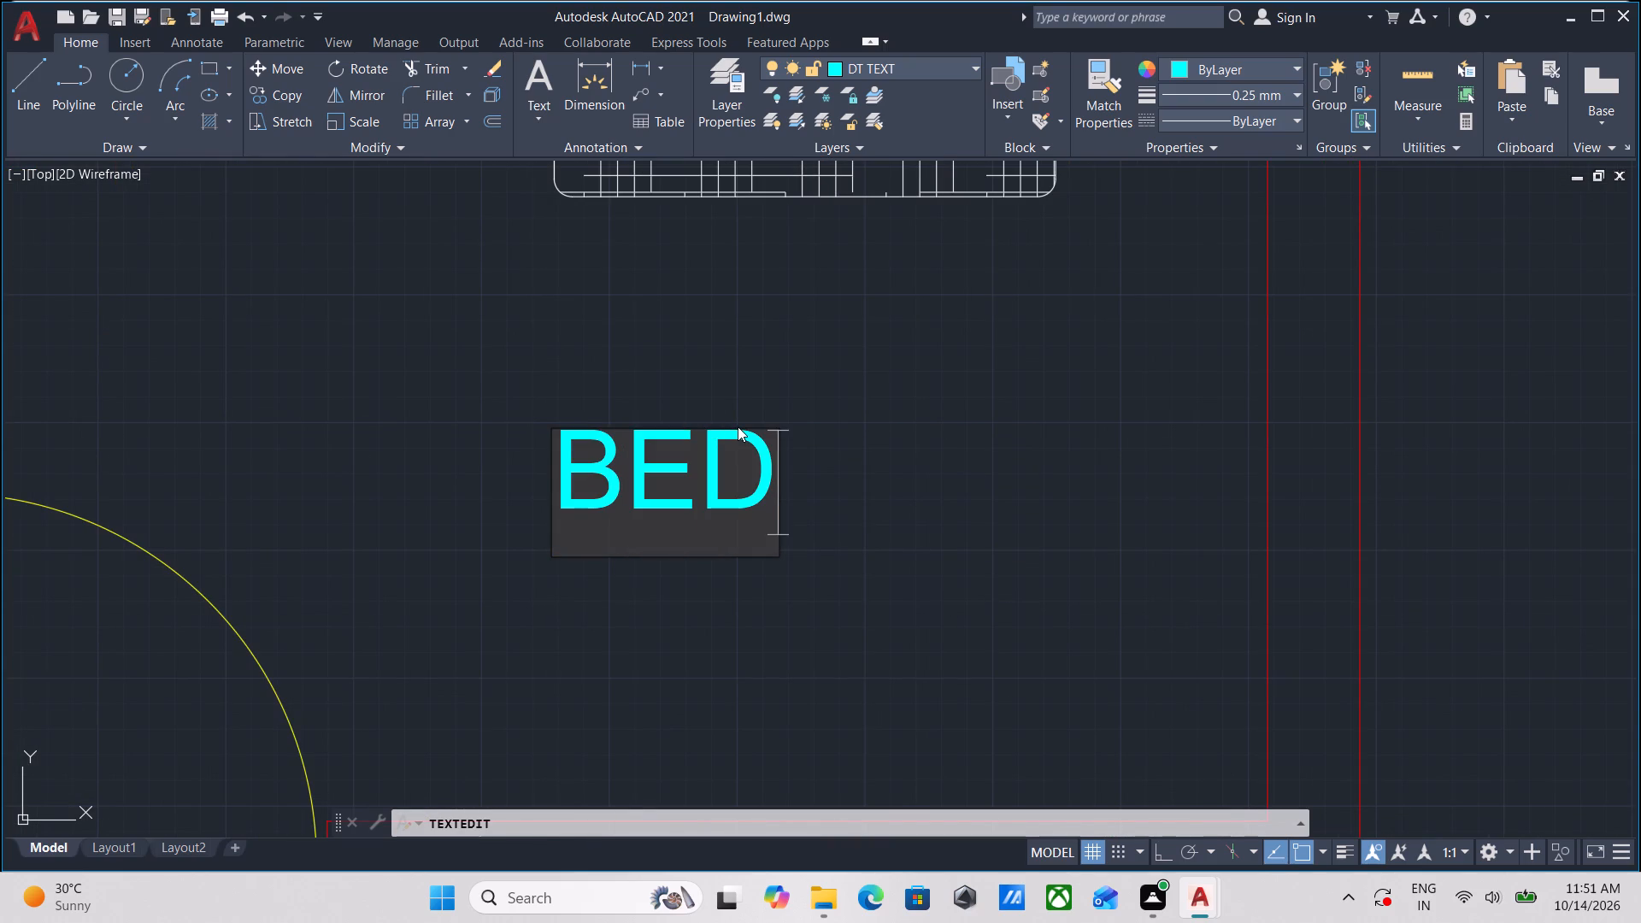
{"action": "key", "text": "Return"}
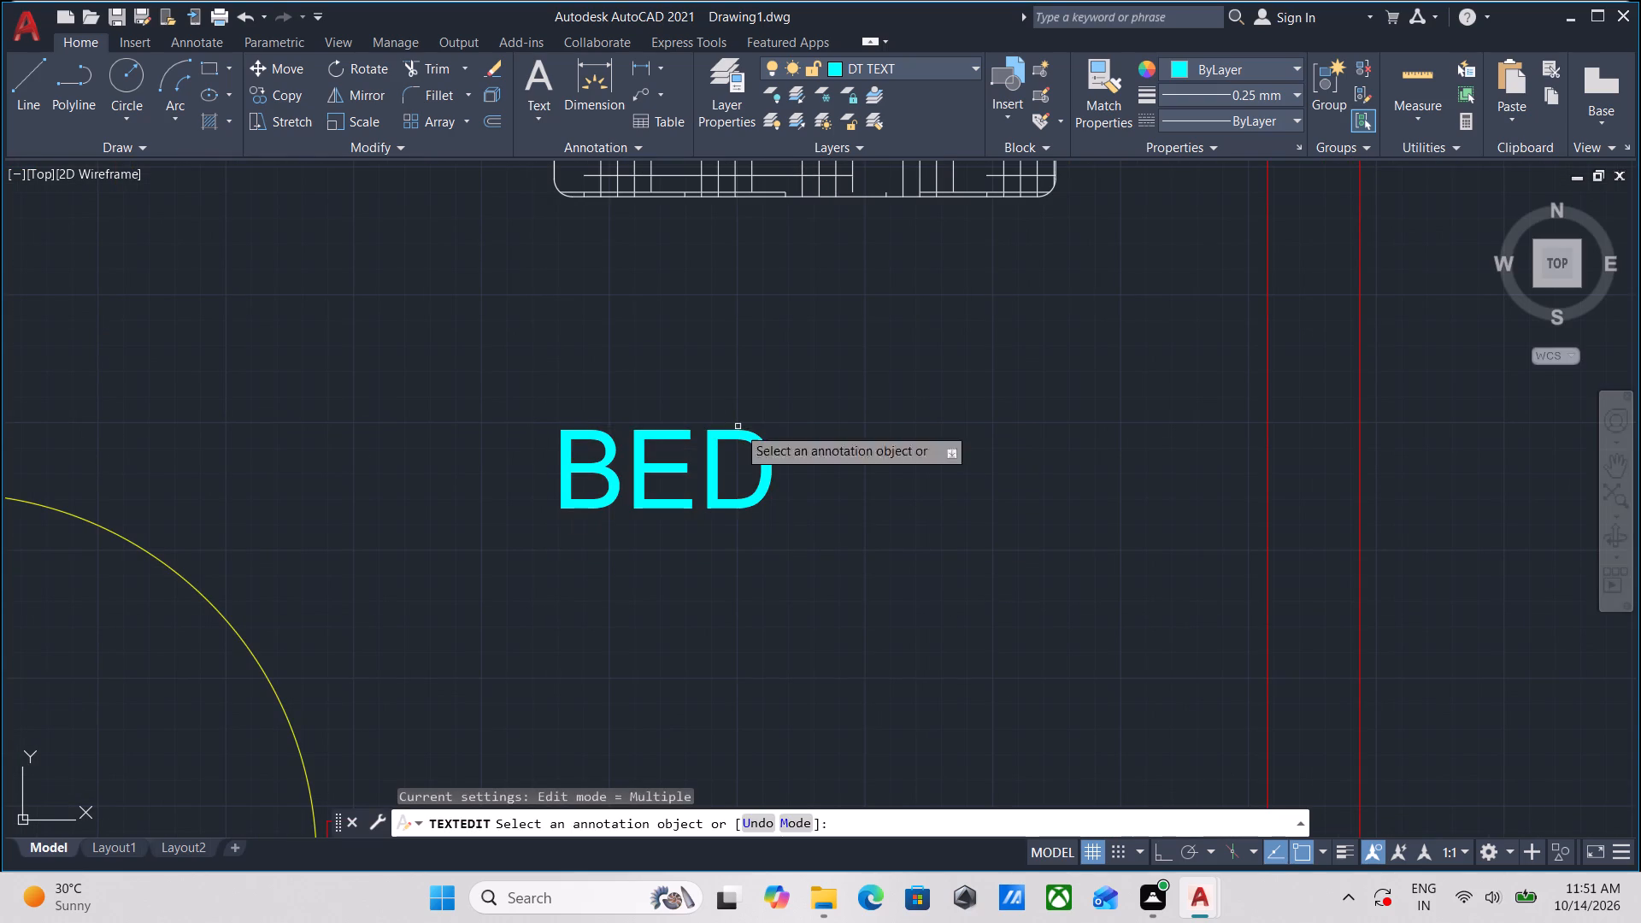
{"action": "key", "text": "Return"}
Measure the northeast bedroom's interior width and length between its walls.
{"action": "scroll", "coordinate": [738, 426], "scroll_direction": "down", "scroll_amount": 2}
{"action": "middle_click_drag", "start_coordinate": [576, 334], "coordinate": [772, 366]}
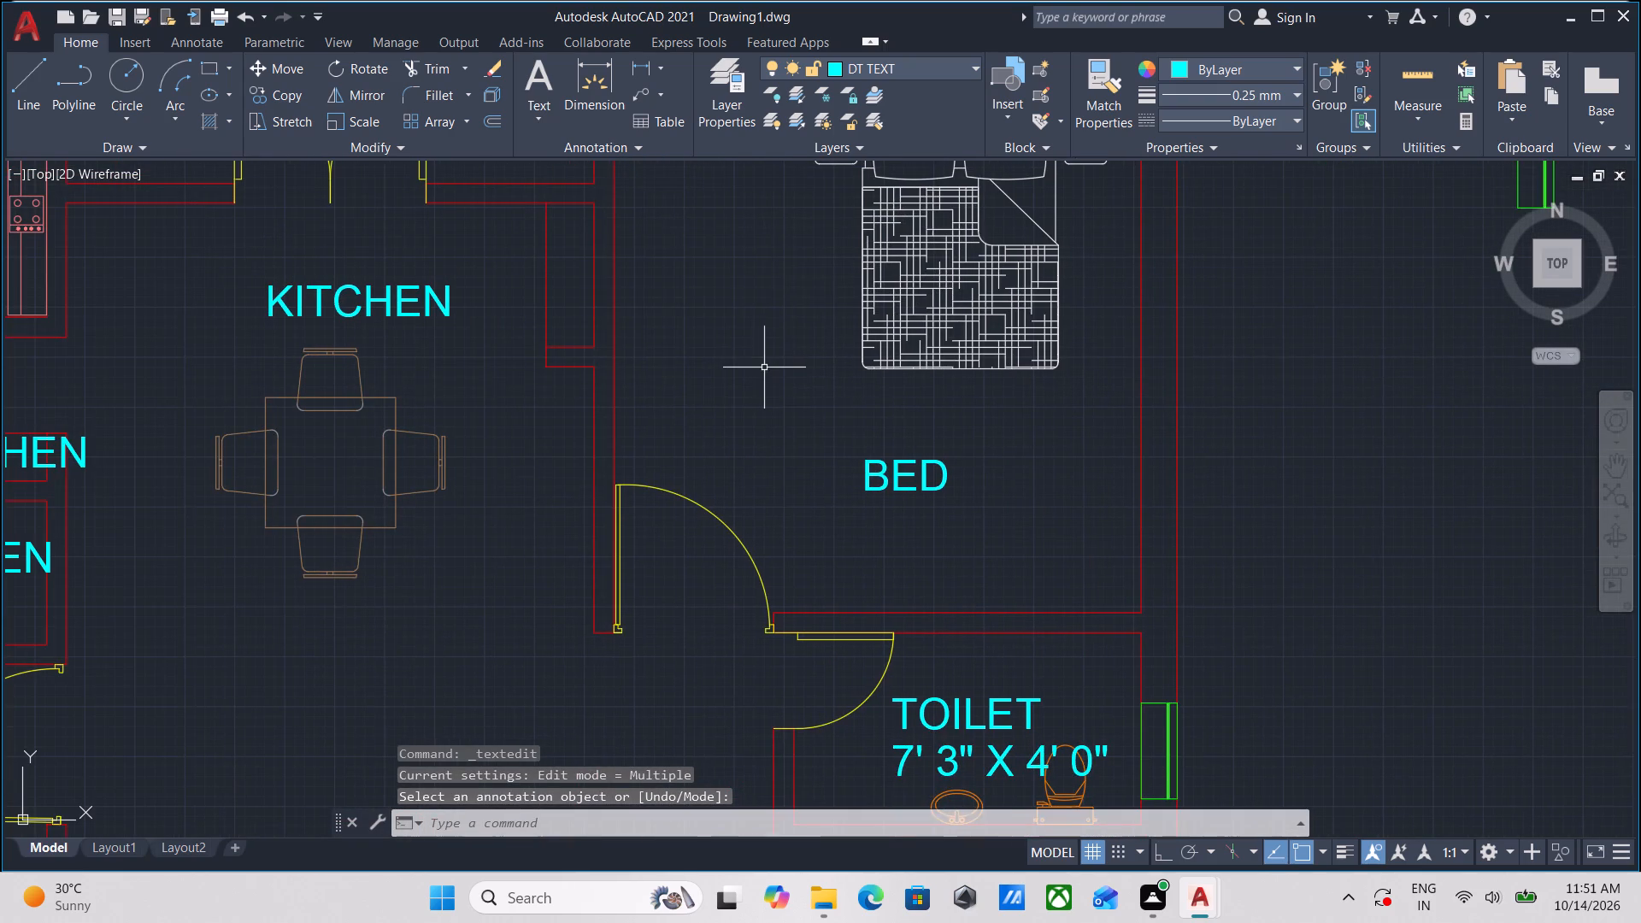
{"action": "type", "text": "MEA"}
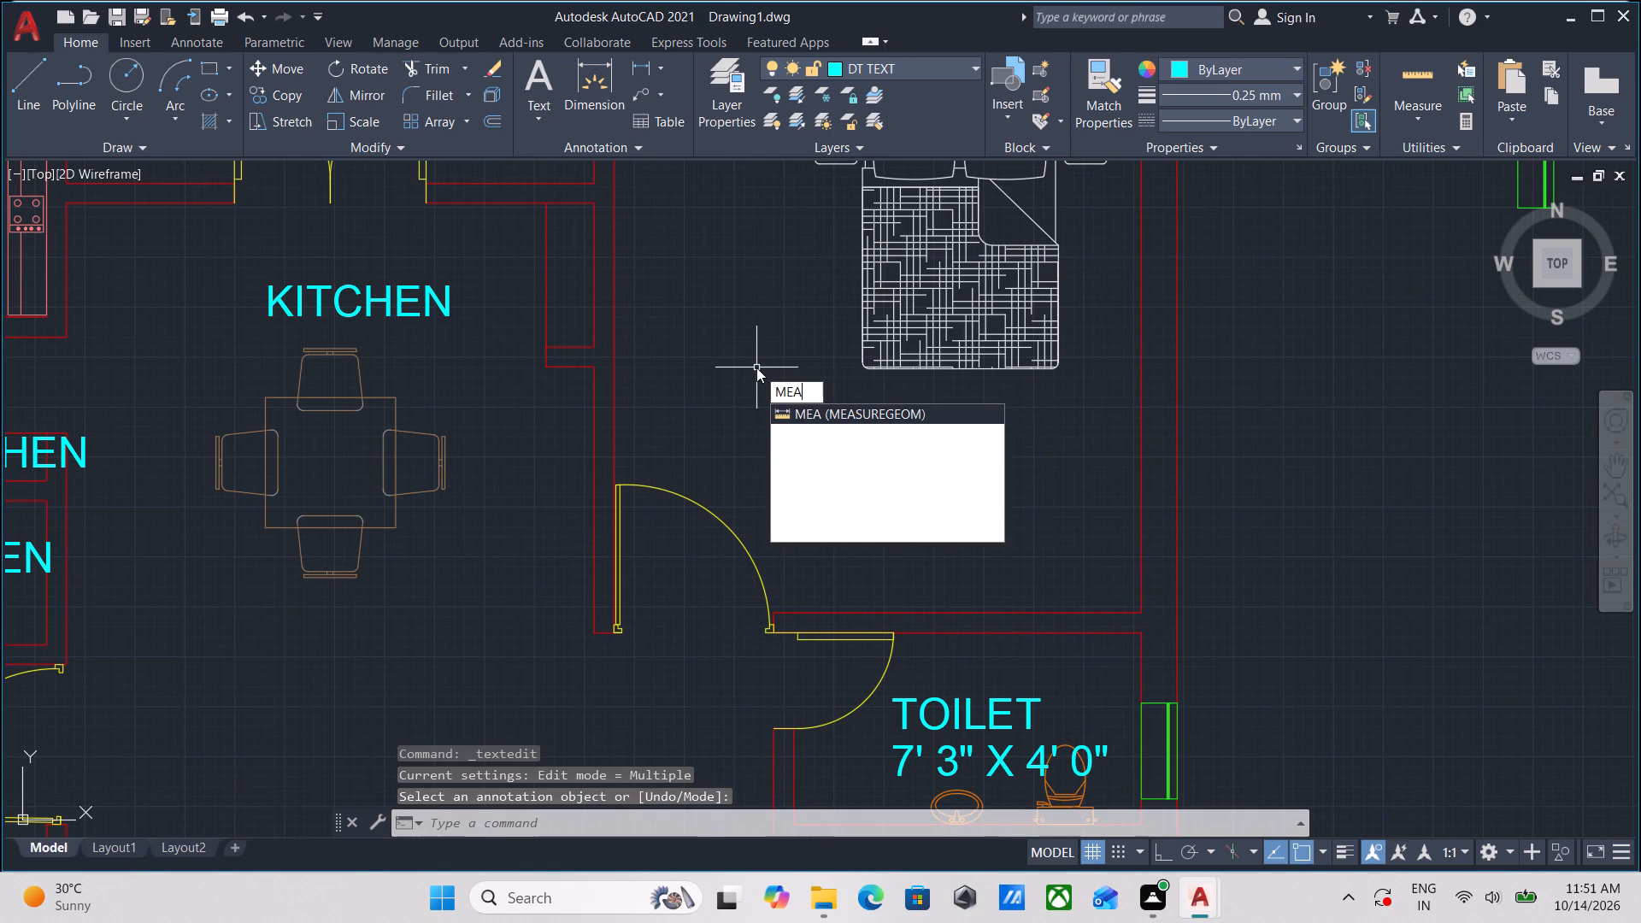
{"action": "key", "text": "Return"}
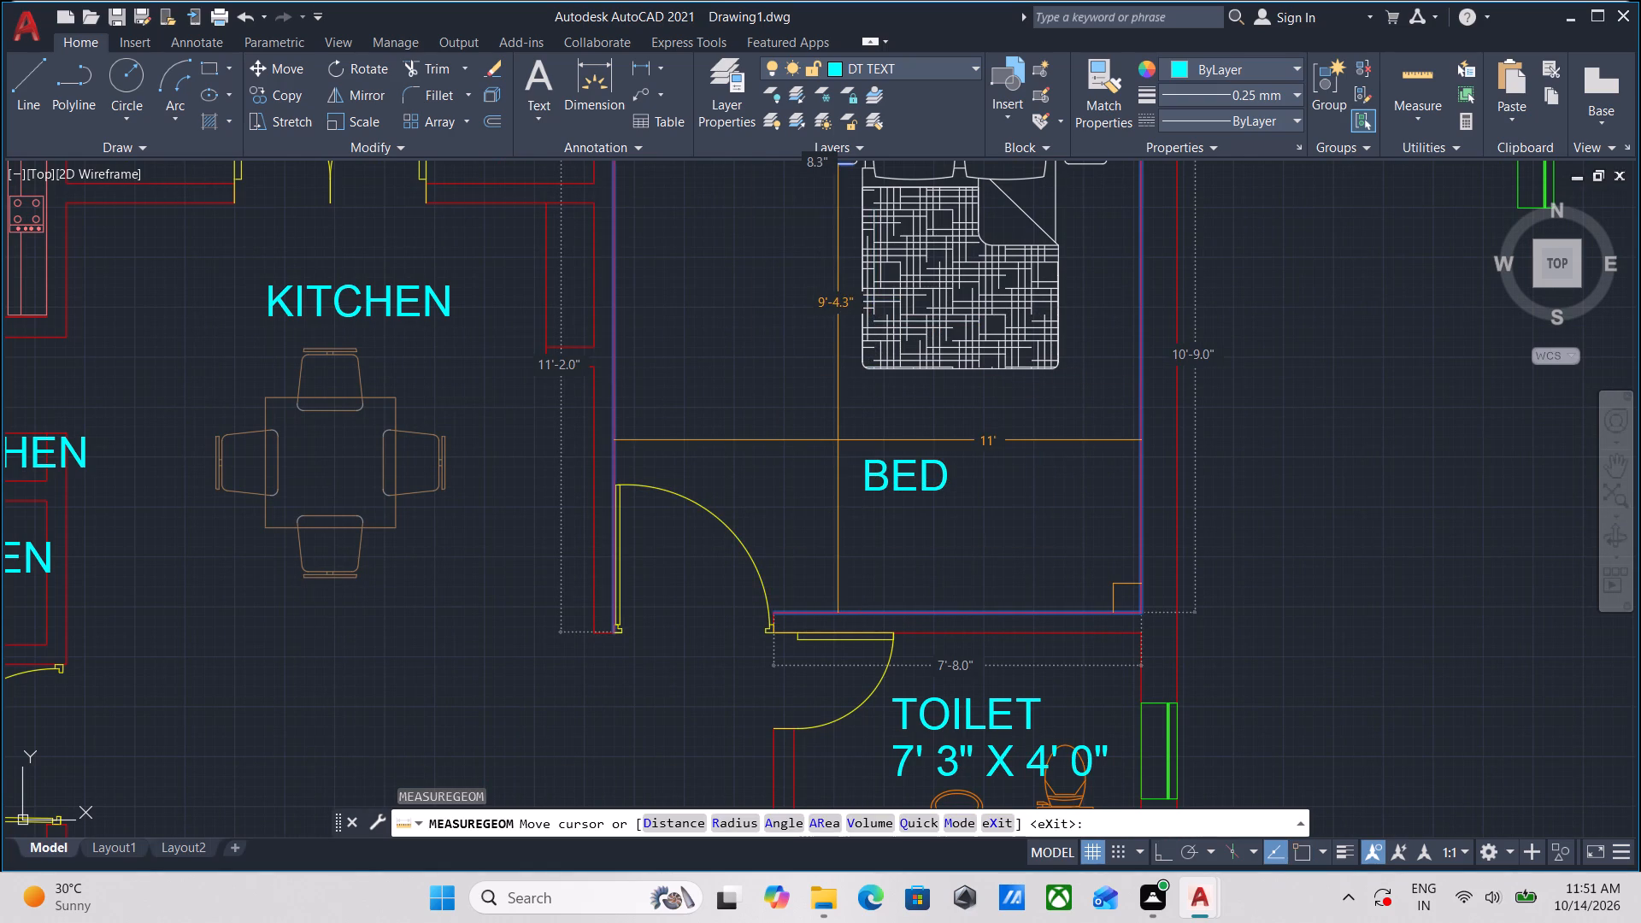
{"action": "scroll", "coordinate": [828, 448], "scroll_direction": "down", "scroll_amount": 1}
{"action": "middle_click_drag", "start_coordinate": [828, 448], "coordinate": [828, 475]}
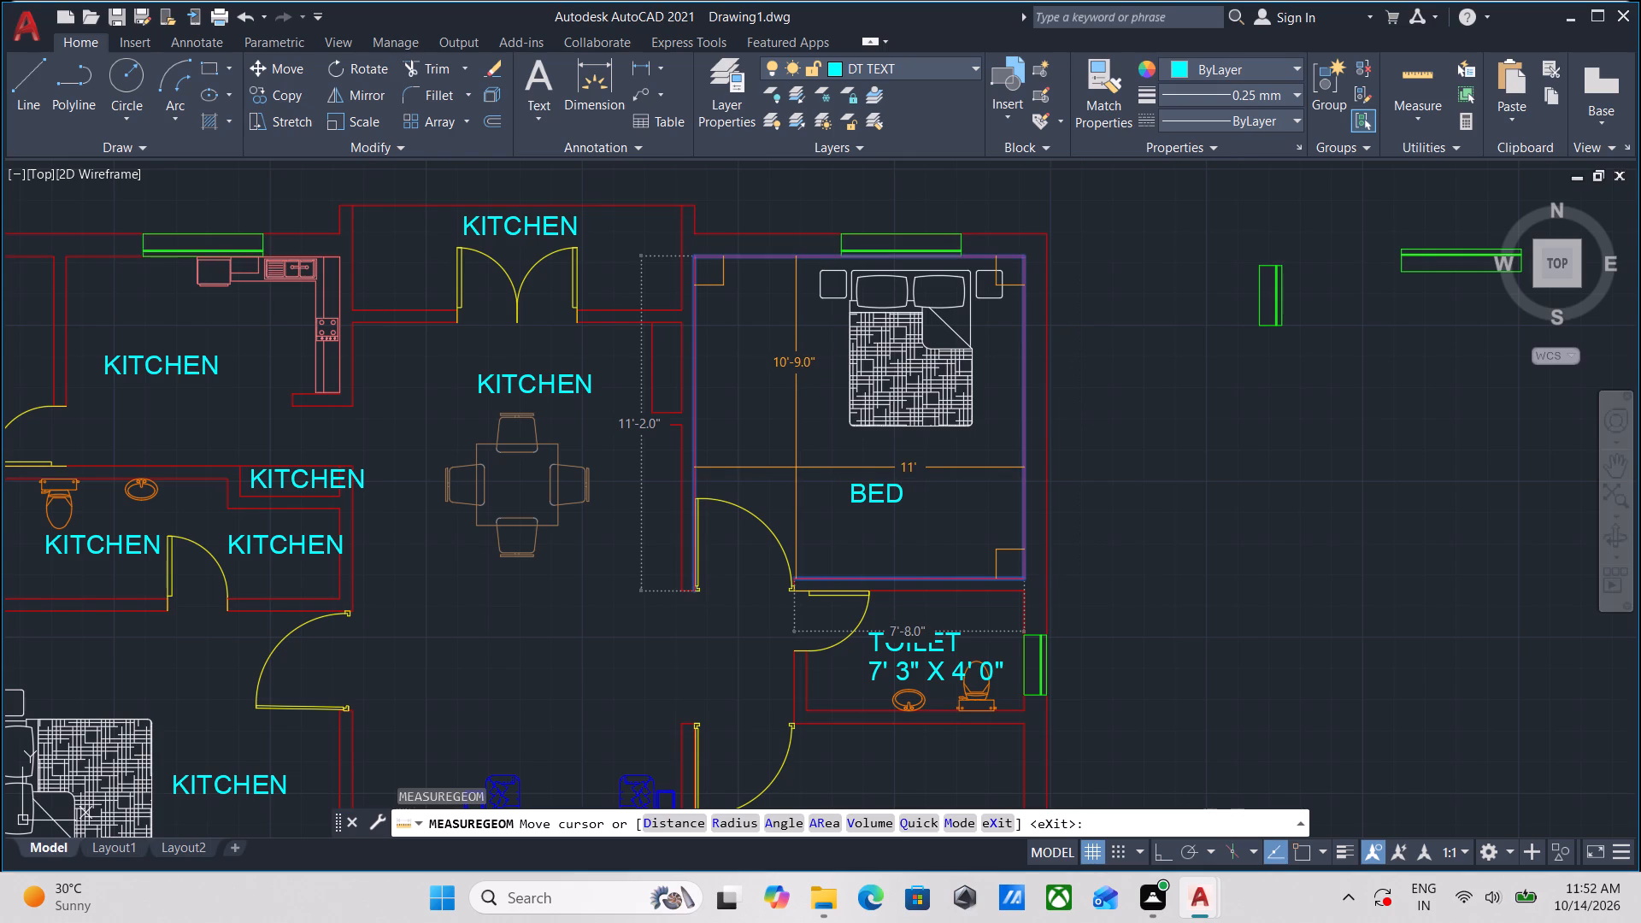
{"action": "key", "text": "Escape"}
{"action": "scroll", "coordinate": [869, 466], "scroll_direction": "up", "scroll_amount": 2}
{"action": "key", "text": "Escape"}
Copy the northeast bedroom's BED label and place the duplicate directly beneath it, about 11 inches south.
{"action": "left_click_drag", "start_coordinate": [920, 595], "coordinate": [915, 587]}
{"action": "left_click", "coordinate": [860, 494]}
{"action": "key", "text": "c"}
{"action": "key", "text": "o"}
{"action": "key", "text": "Return"}
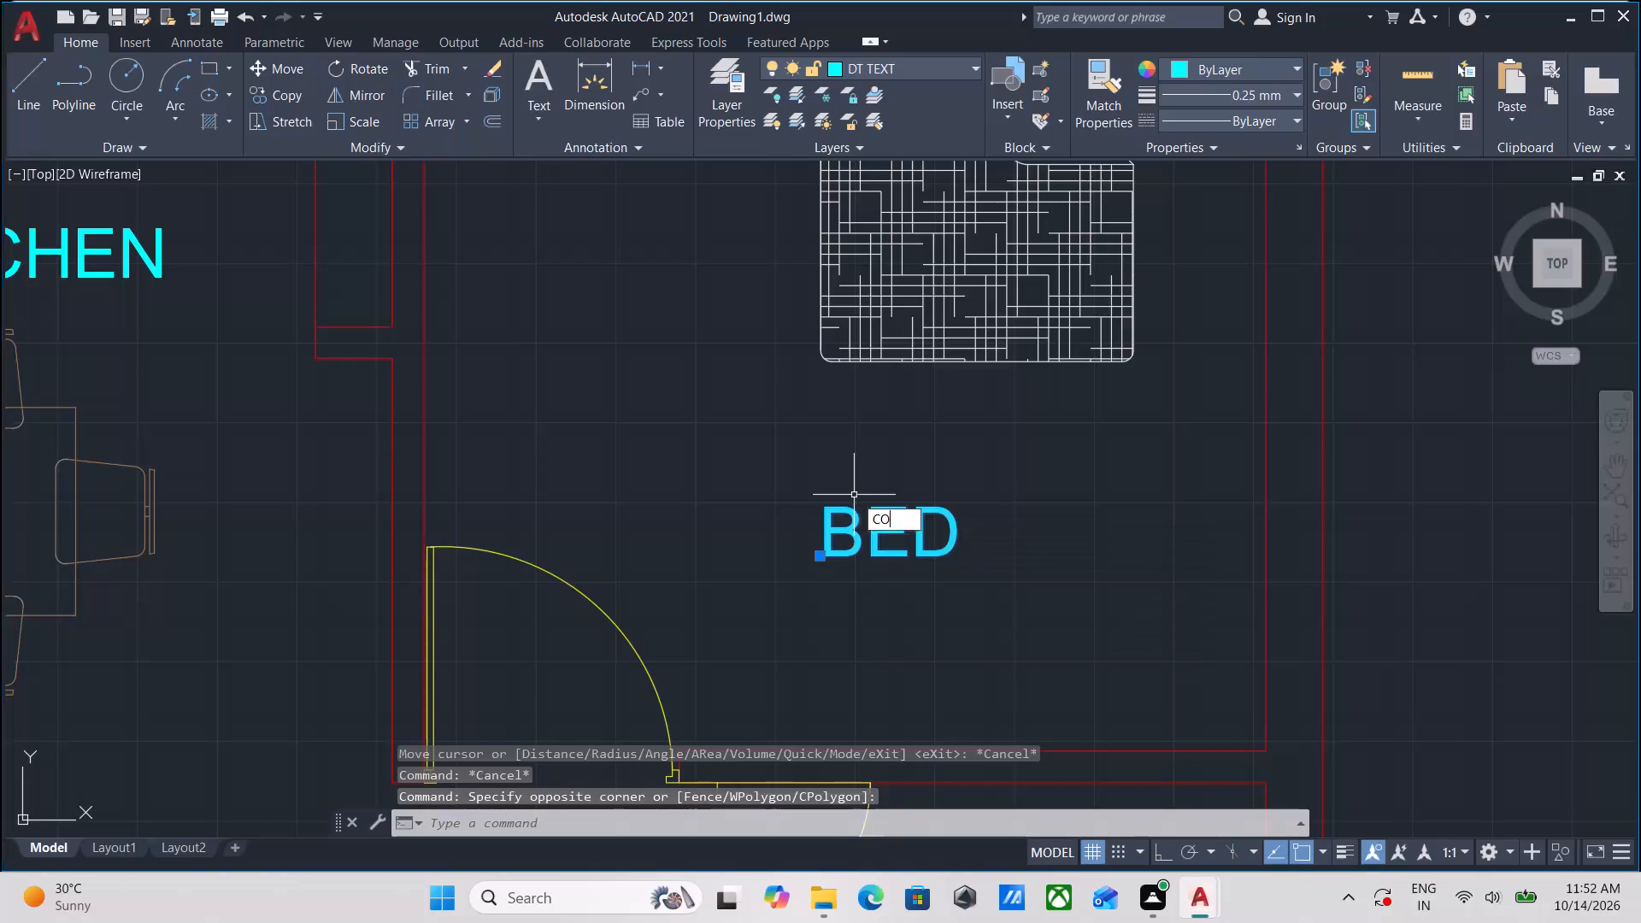
{"action": "left_click", "coordinate": [820, 546]}
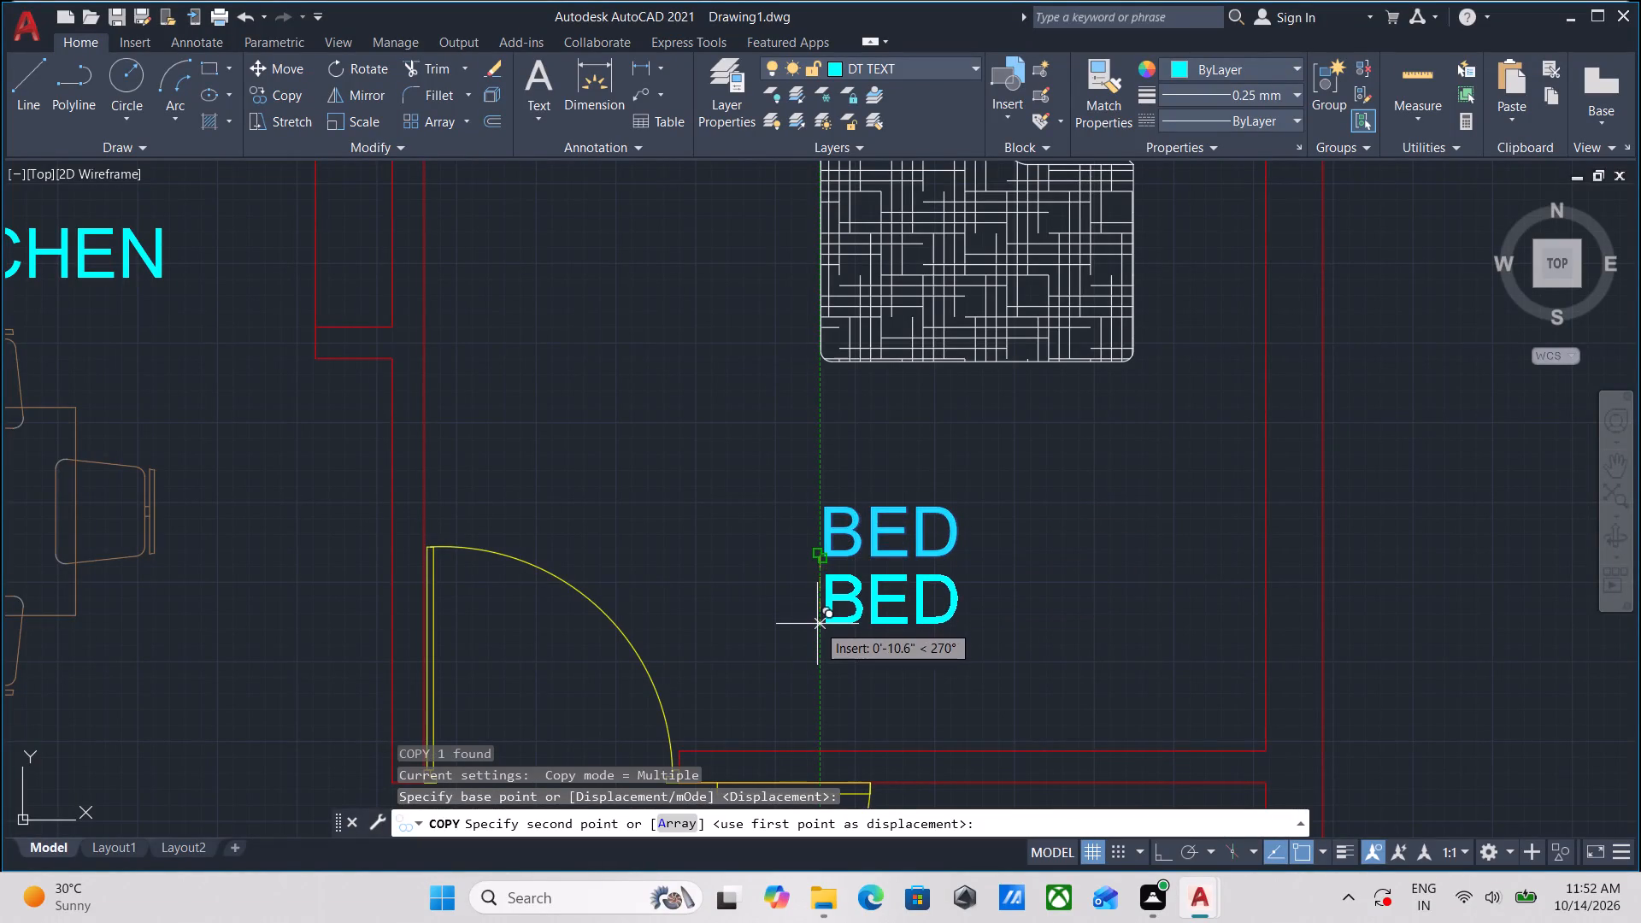
{"action": "left_click", "coordinate": [817, 624]}
{"action": "key", "text": "Escape"}
Replace the lower BED duplicate with the room size 11' 0" X 10' 9".
{"action": "double_click", "coordinate": [915, 592]}
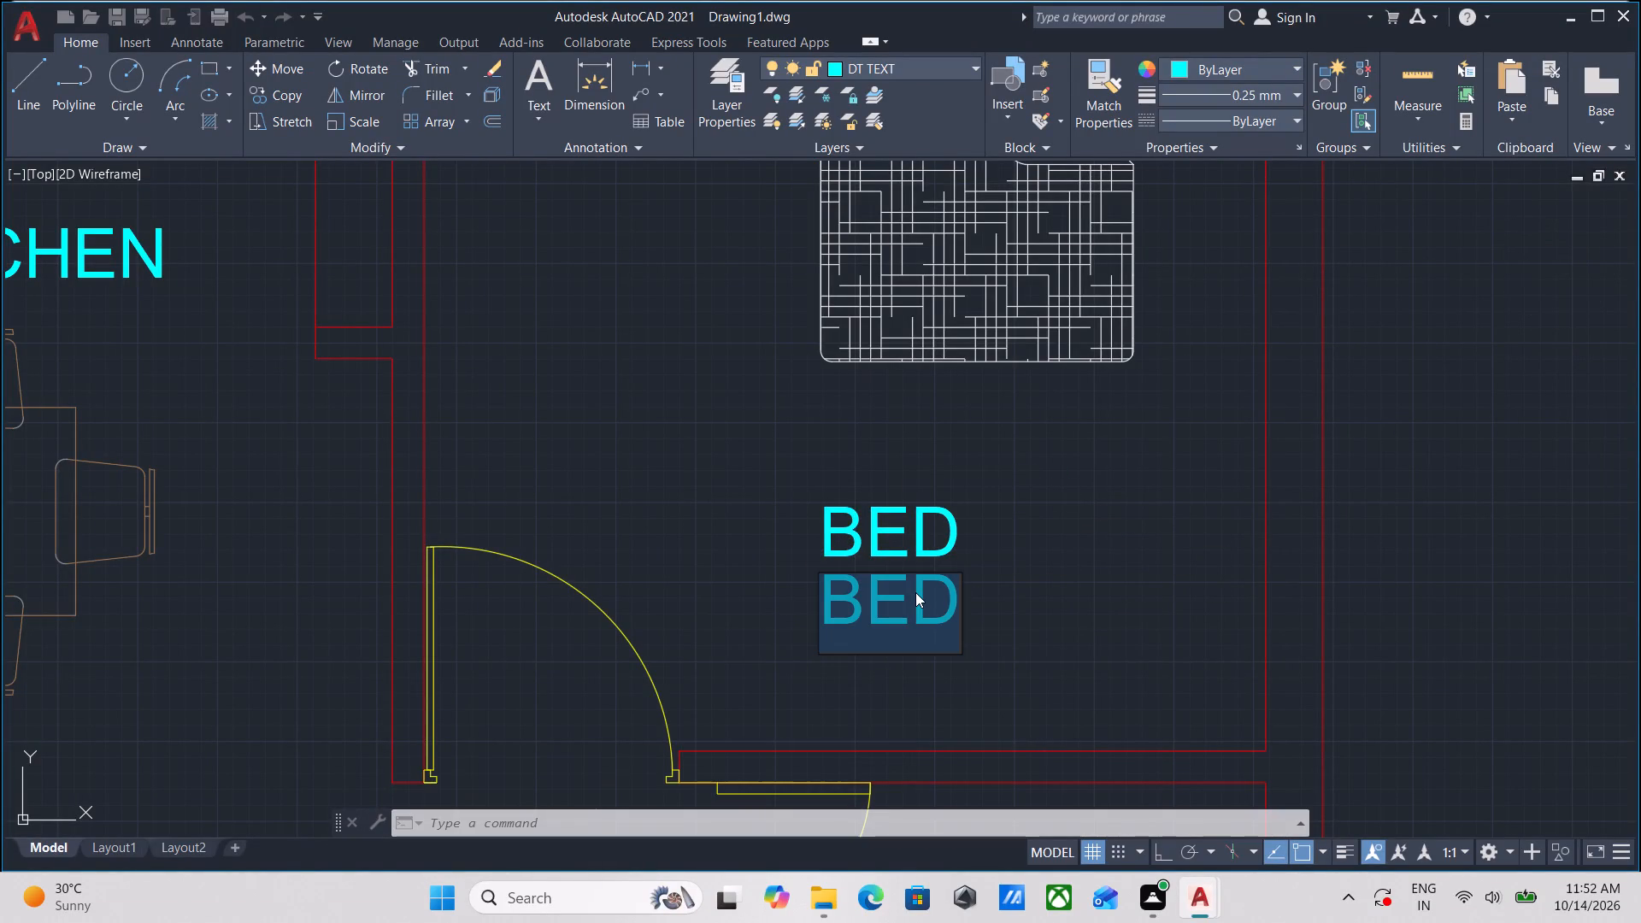
{"action": "type", "text": "11"}
{"action": "key", "text": "apostrophe"}
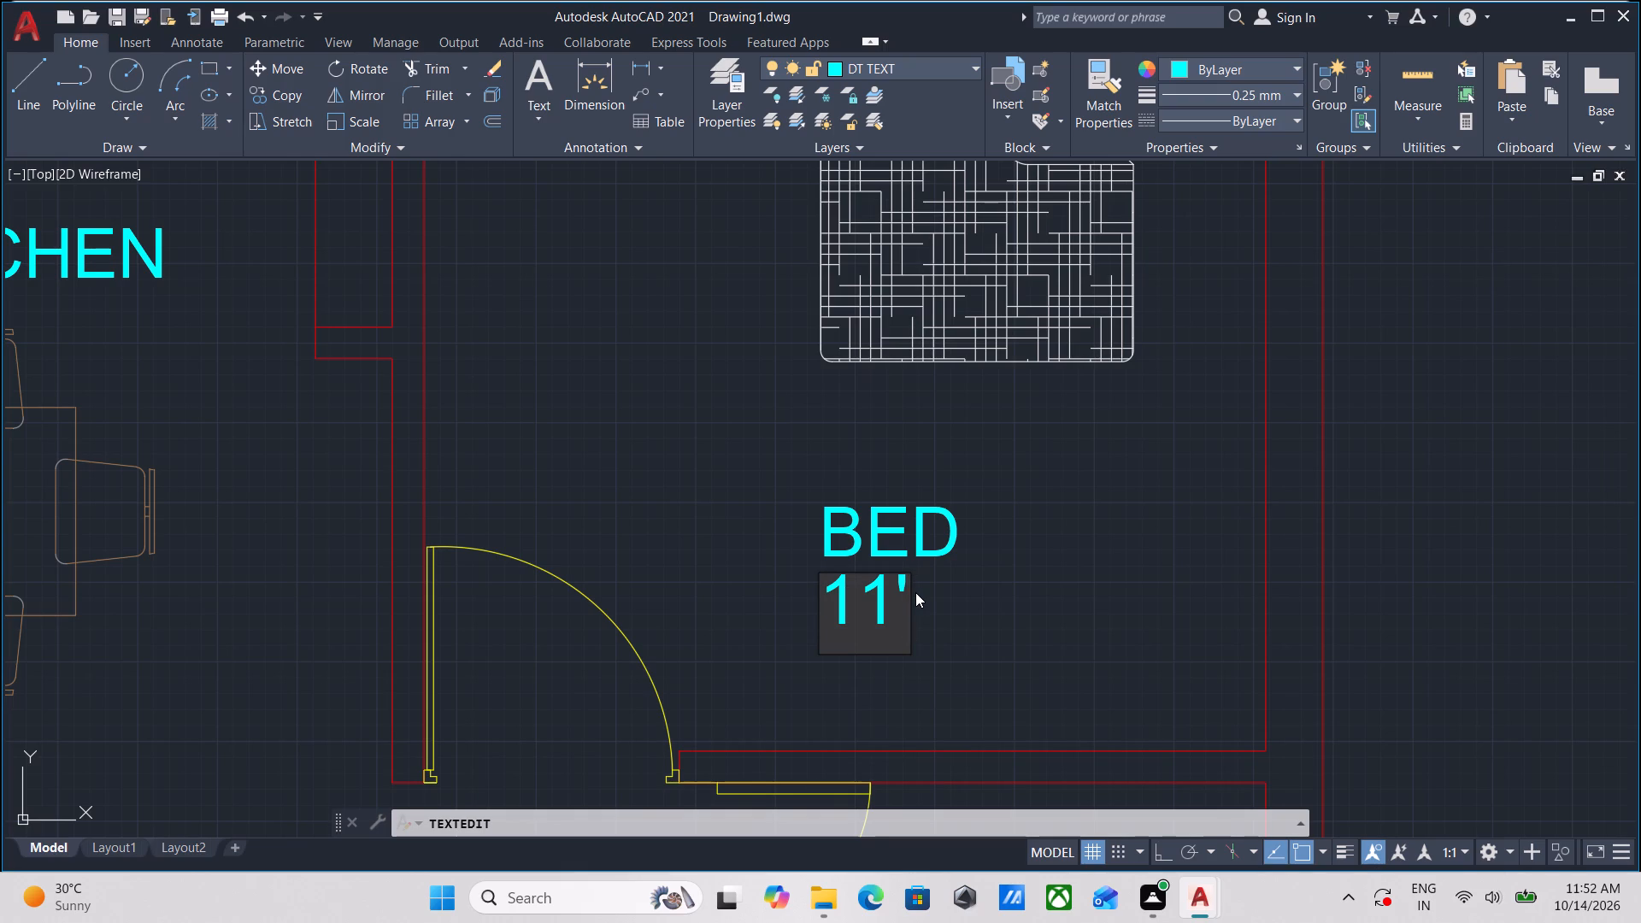
{"action": "key", "text": "space"}
{"action": "type", "text": "0"}
{"action": "type", "text": "\" X"}
{"action": "key", "text": "space"}
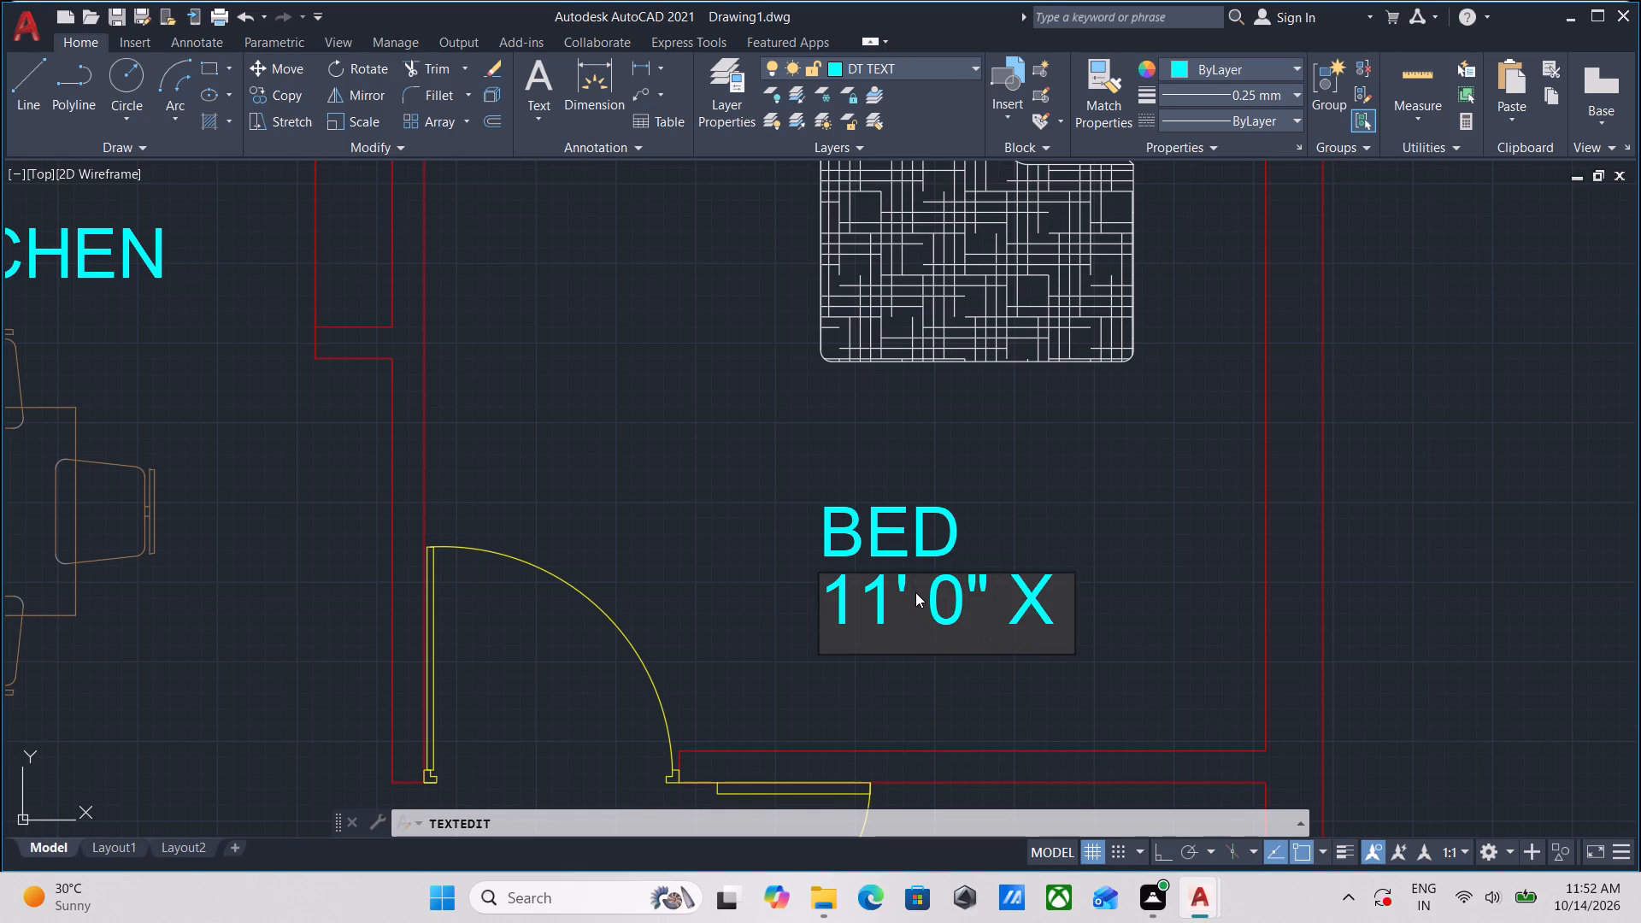
{"action": "type", "text": "10'"}
{"action": "key", "text": "space"}
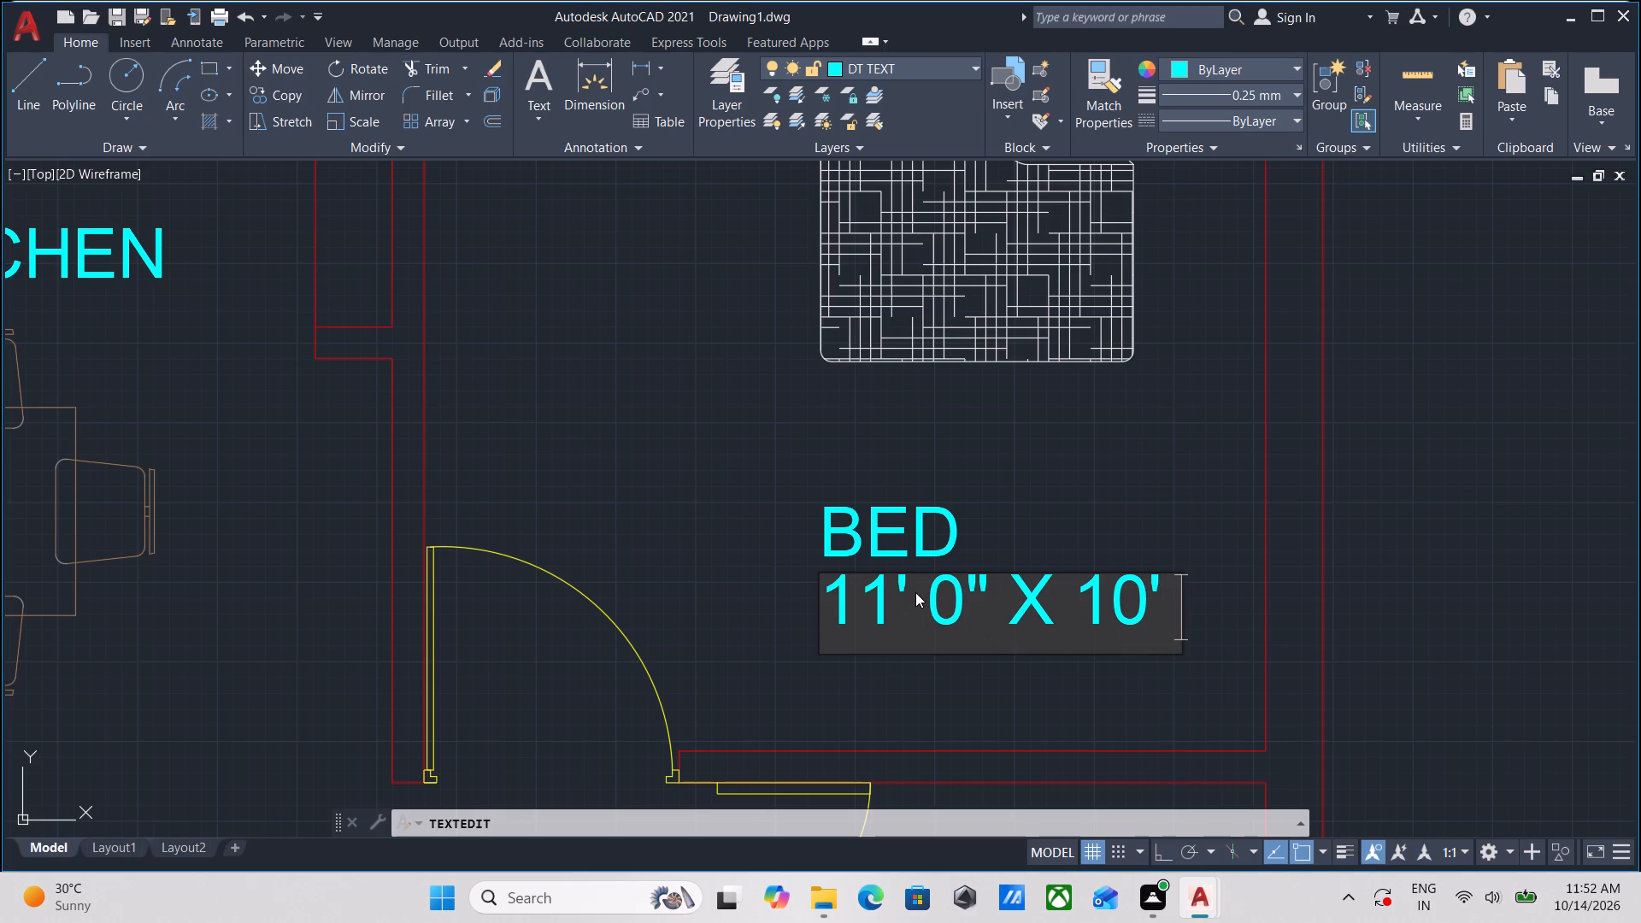
{"action": "type", "text": "9\""}
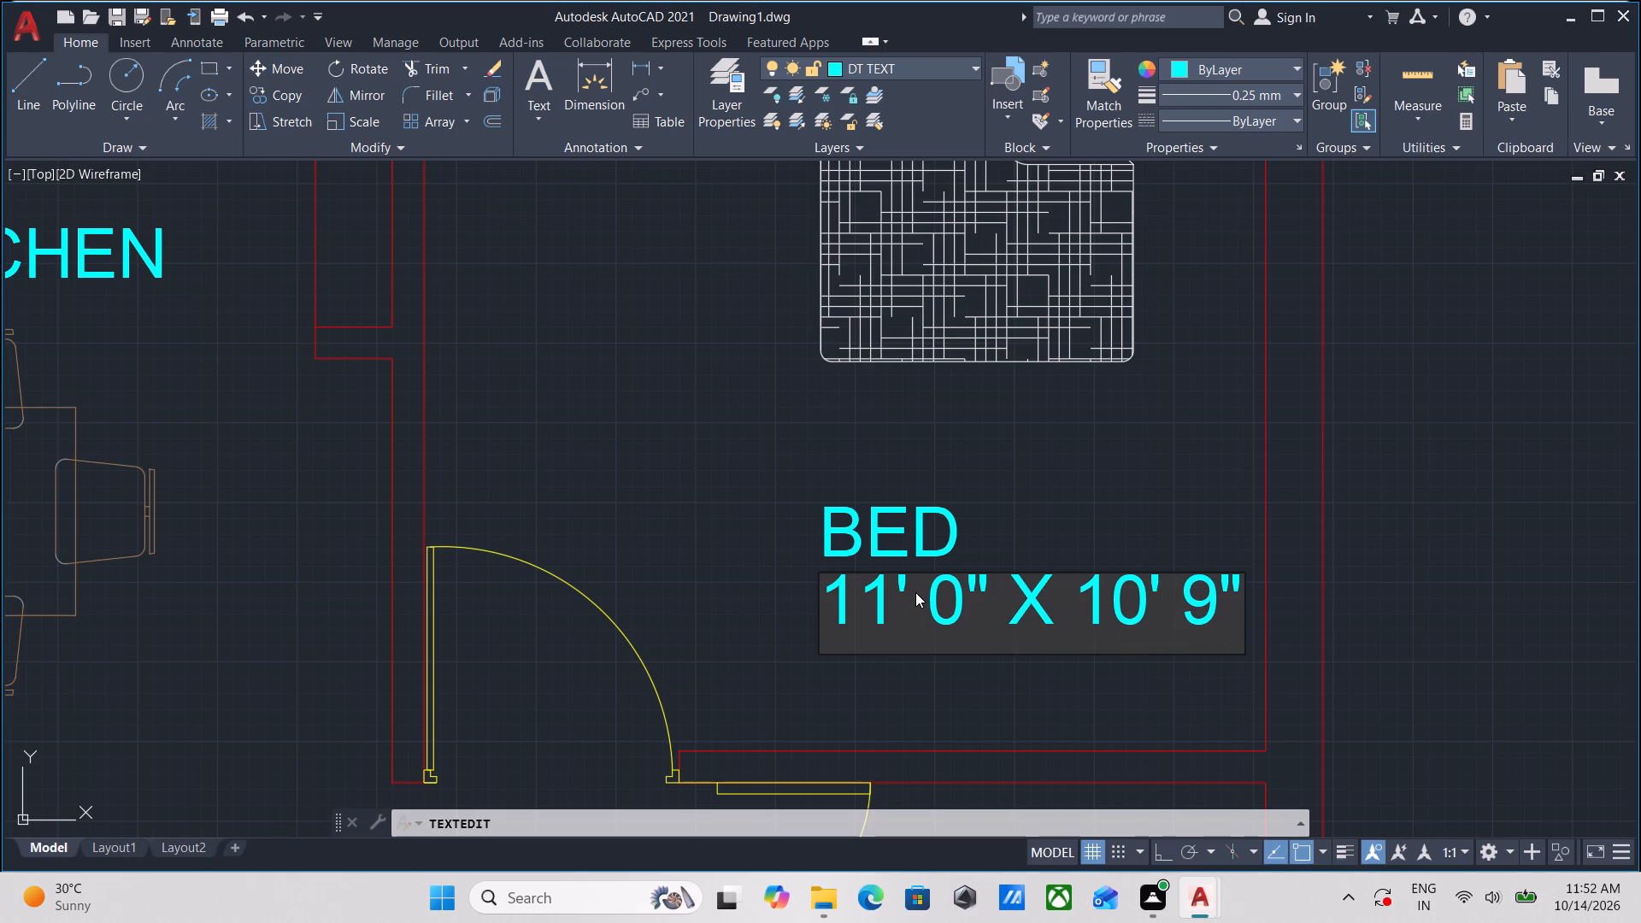
{"action": "key", "text": "Return"}
{"action": "key", "text": "Return"}
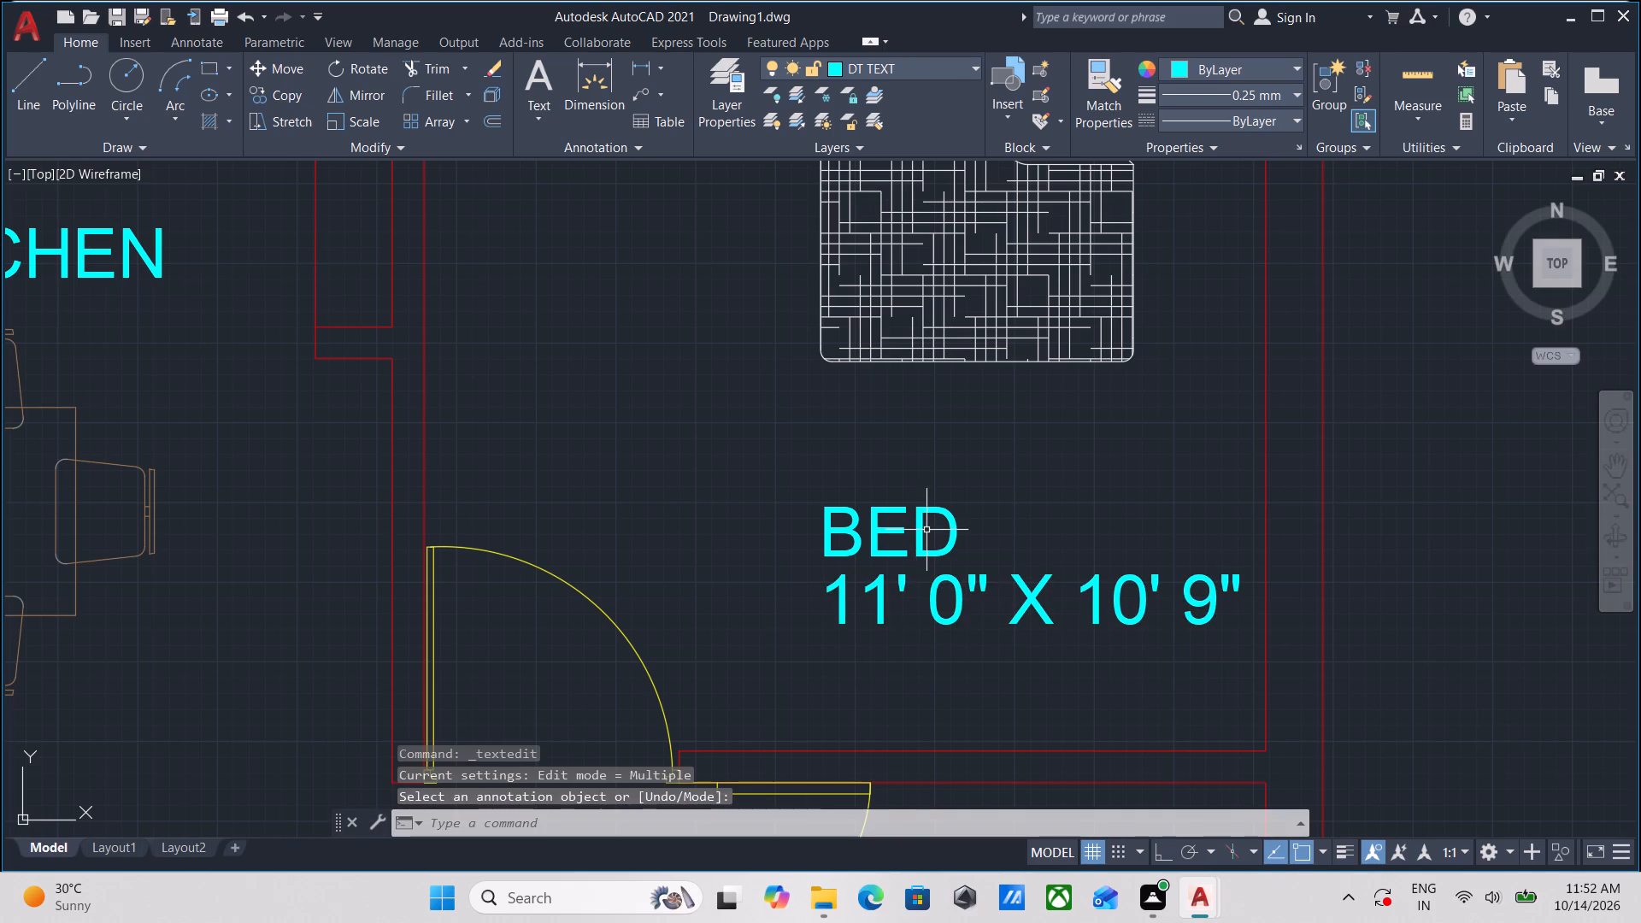
Extend the northeast bedroom's BED label to read BED ROOM.
{"action": "double_click", "coordinate": [922, 520]}
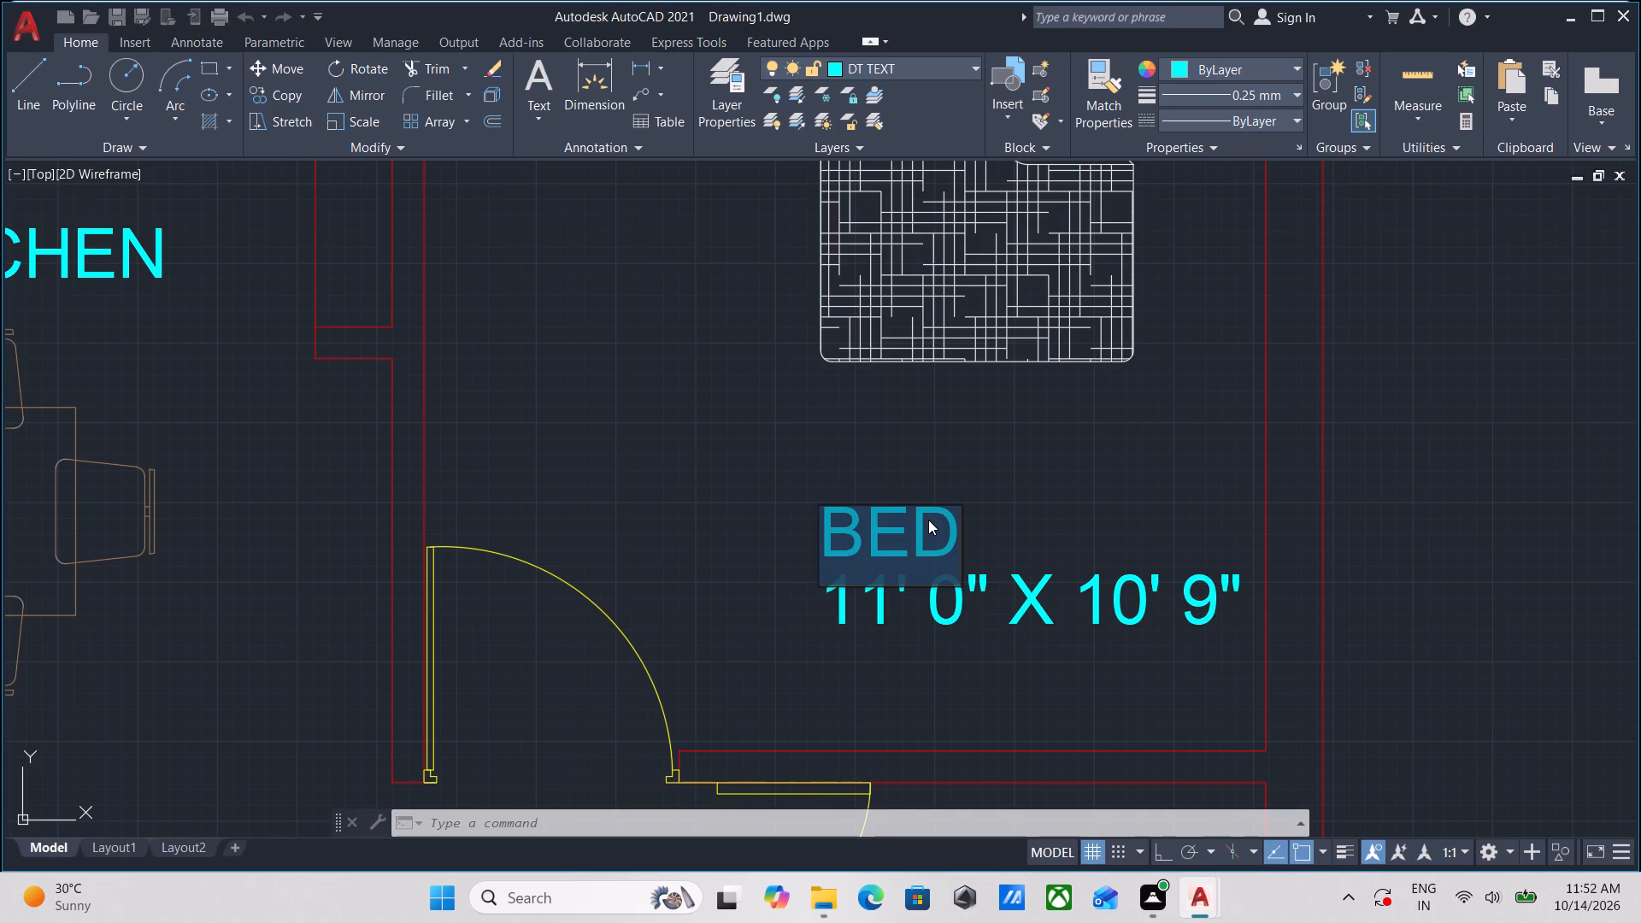
{"action": "left_click", "coordinate": [942, 520]}
{"action": "key", "text": "space"}
{"action": "type", "text": "ROOM"}
{"action": "key", "text": "Return"}
{"action": "key", "text": "Return"}
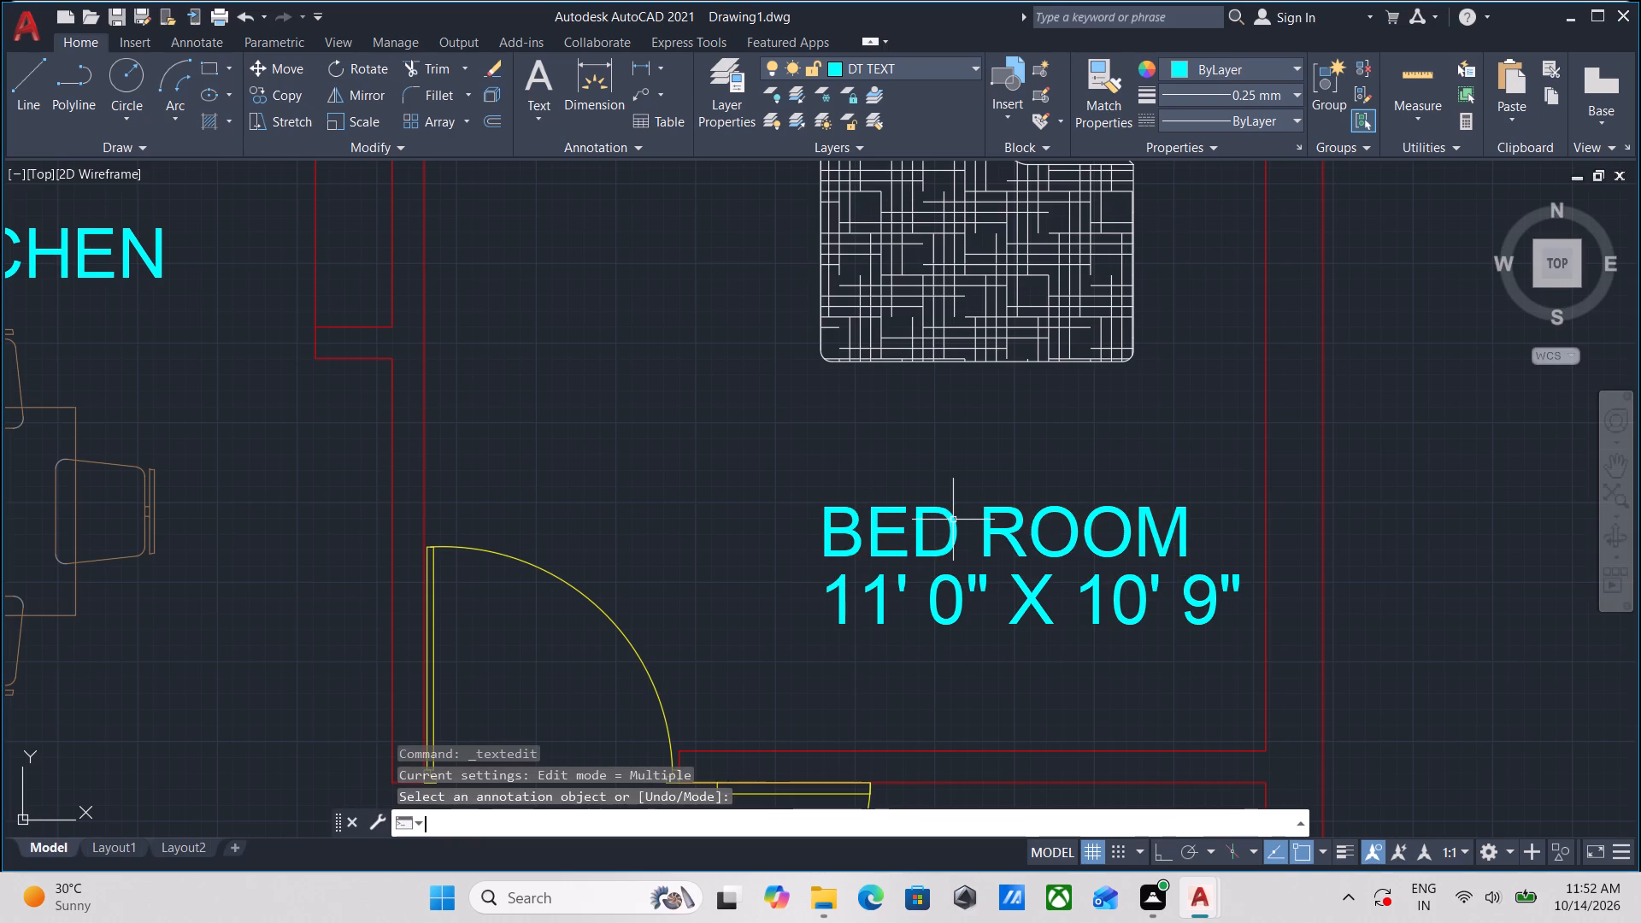
Erase the KITCHEN placeholder in the northern apartment's balcony, above the double doors.
{"action": "scroll", "coordinate": [979, 500], "scroll_direction": "down", "scroll_amount": 3}
{"action": "scroll", "coordinate": [997, 503], "scroll_direction": "up", "scroll_amount": 2}
{"action": "scroll", "coordinate": [938, 504], "scroll_direction": "down", "scroll_amount": 1}
{"action": "middle_click_drag", "start_coordinate": [934, 504], "coordinate": [1008, 486]}
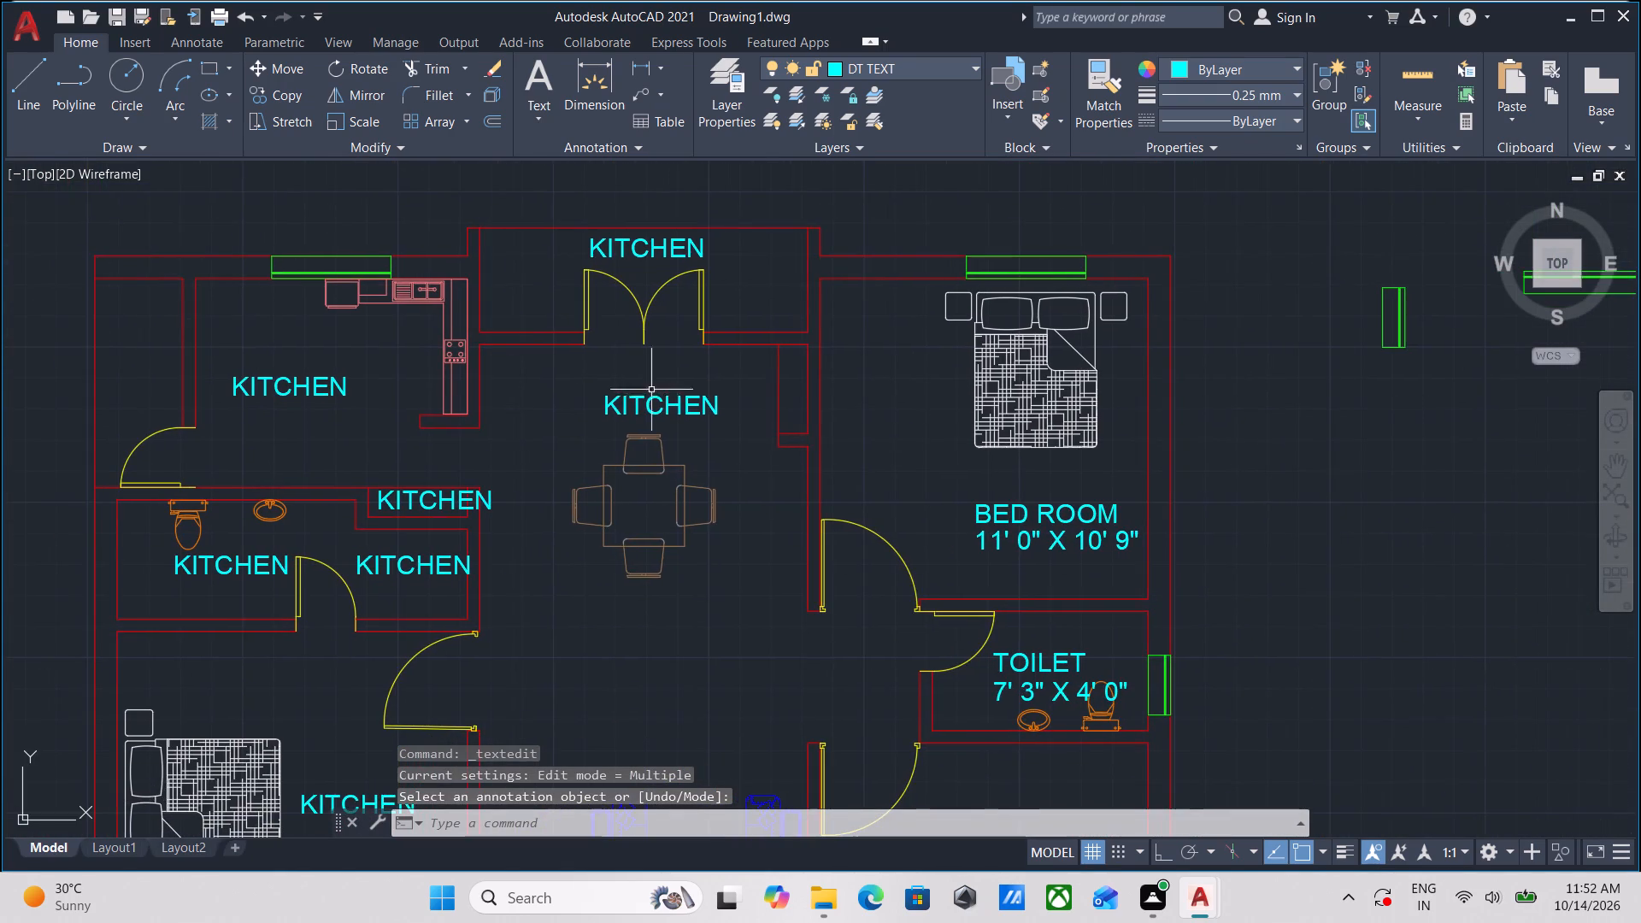
{"action": "middle_click_drag", "start_coordinate": [621, 377], "coordinate": [708, 479]}
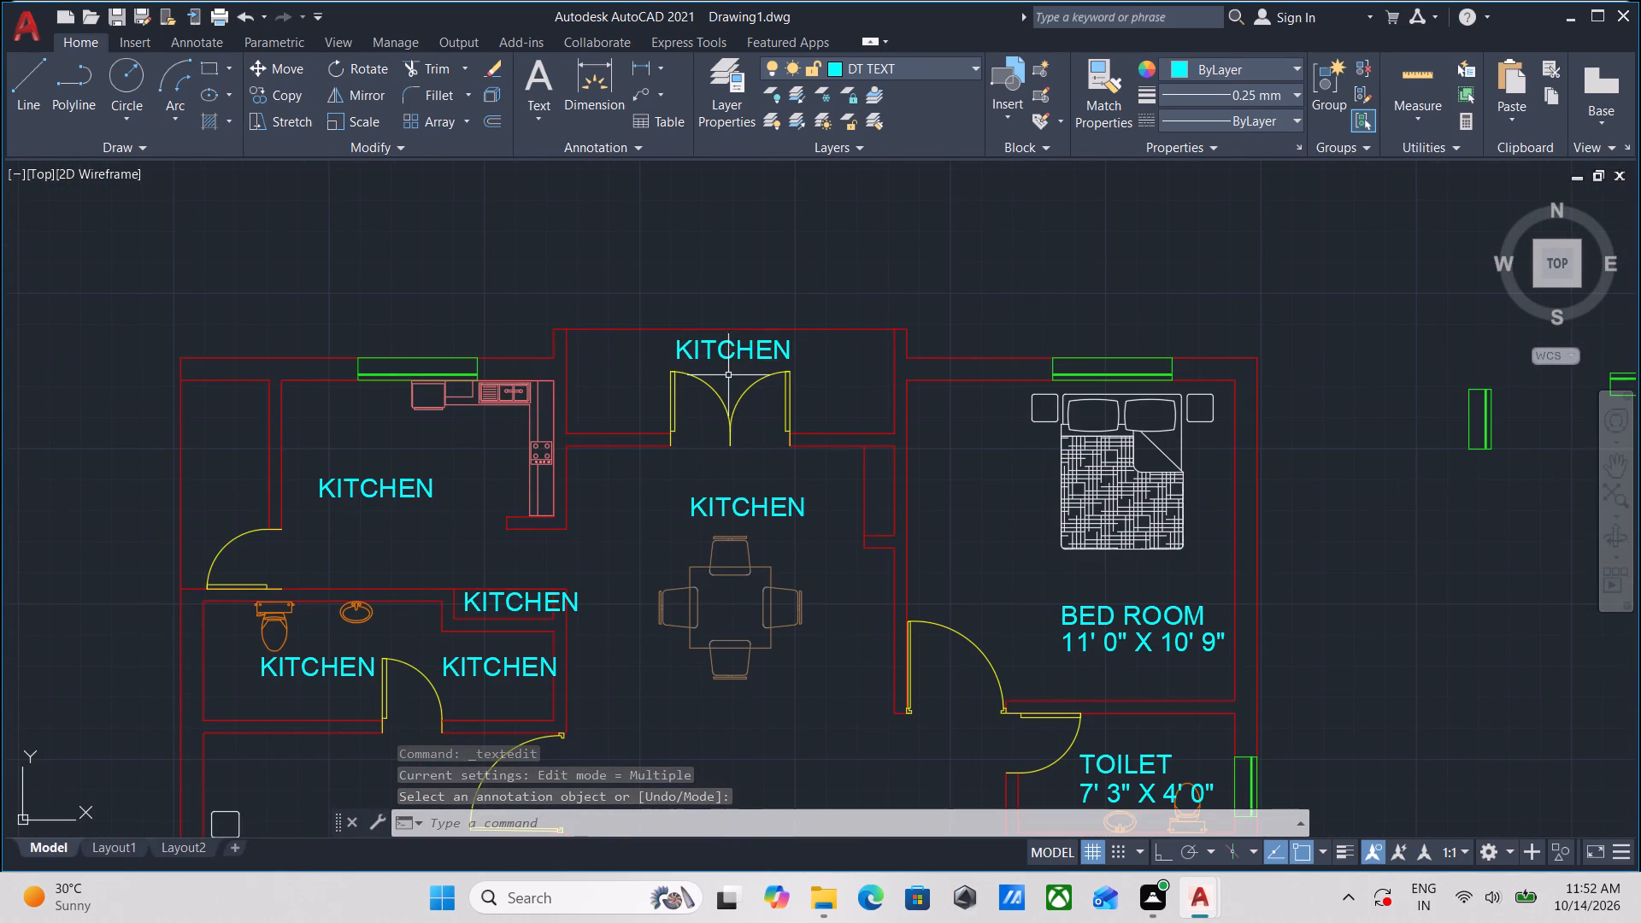
{"action": "left_click", "coordinate": [728, 375]}
{"action": "left_click", "coordinate": [723, 338]}
{"action": "right_click", "coordinate": [723, 338]}
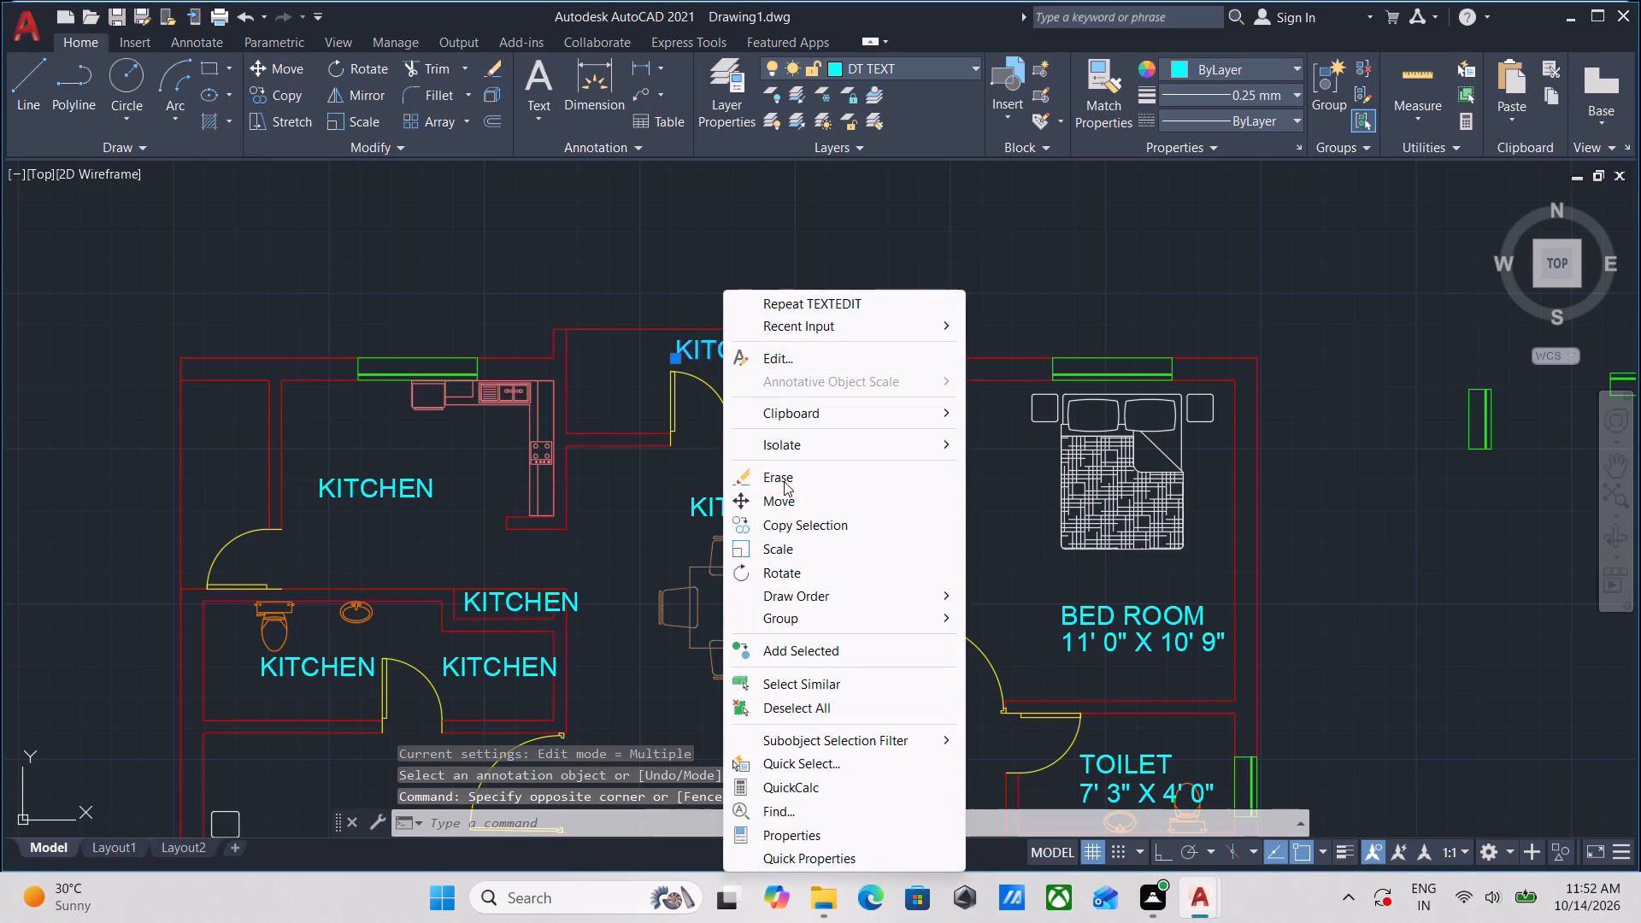
{"action": "left_click", "coordinate": [785, 476]}
Copy the southern balcony's BALCONY and 11' 0" X 10' 9" texts into the northern apartment's balcony, above the double doors.
{"action": "scroll", "coordinate": [786, 473], "scroll_direction": "down", "scroll_amount": 4}
{"action": "middle_click_drag", "start_coordinate": [786, 473], "coordinate": [788, 266]}
{"action": "scroll", "coordinate": [795, 423], "scroll_direction": "up", "scroll_amount": 4}
{"action": "middle_click_drag", "start_coordinate": [744, 452], "coordinate": [763, 388]}
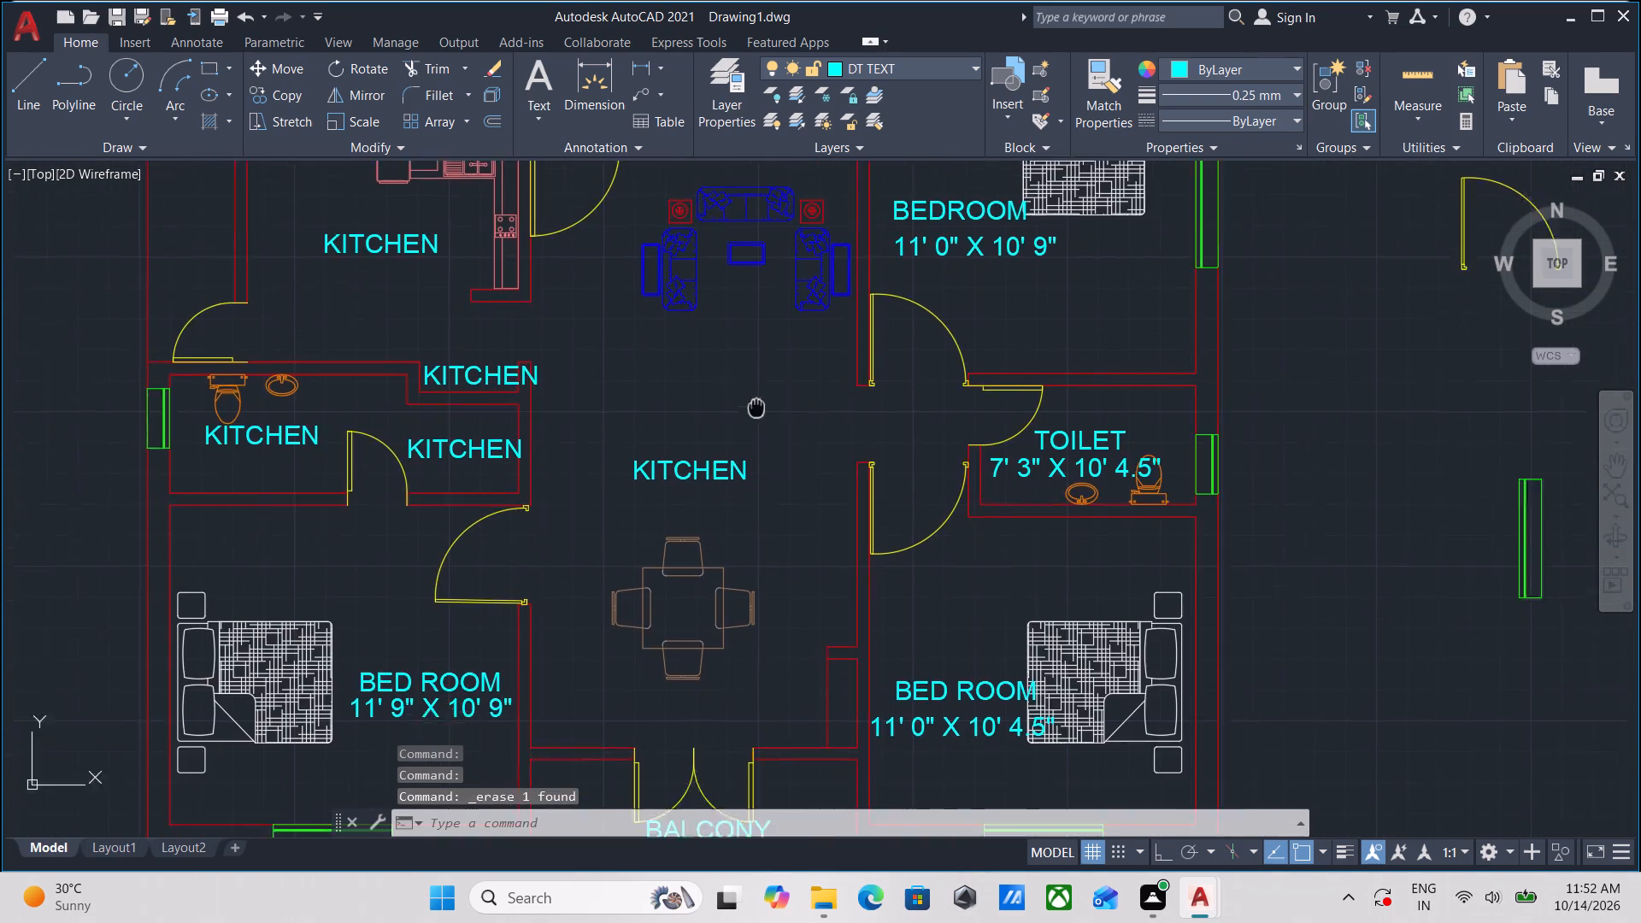
{"action": "middle_click_drag", "start_coordinate": [763, 388], "coordinate": [812, 244]}
{"action": "scroll", "coordinate": [833, 202], "scroll_direction": "up", "scroll_amount": 1}
{"action": "scroll", "coordinate": [803, 372], "scroll_direction": "down", "scroll_amount": 2}
{"action": "middle_click_drag", "start_coordinate": [809, 357], "coordinate": [832, 246]}
{"action": "scroll", "coordinate": [819, 526], "scroll_direction": "up", "scroll_amount": 4}
{"action": "middle_click_drag", "start_coordinate": [708, 354], "coordinate": [732, 494]}
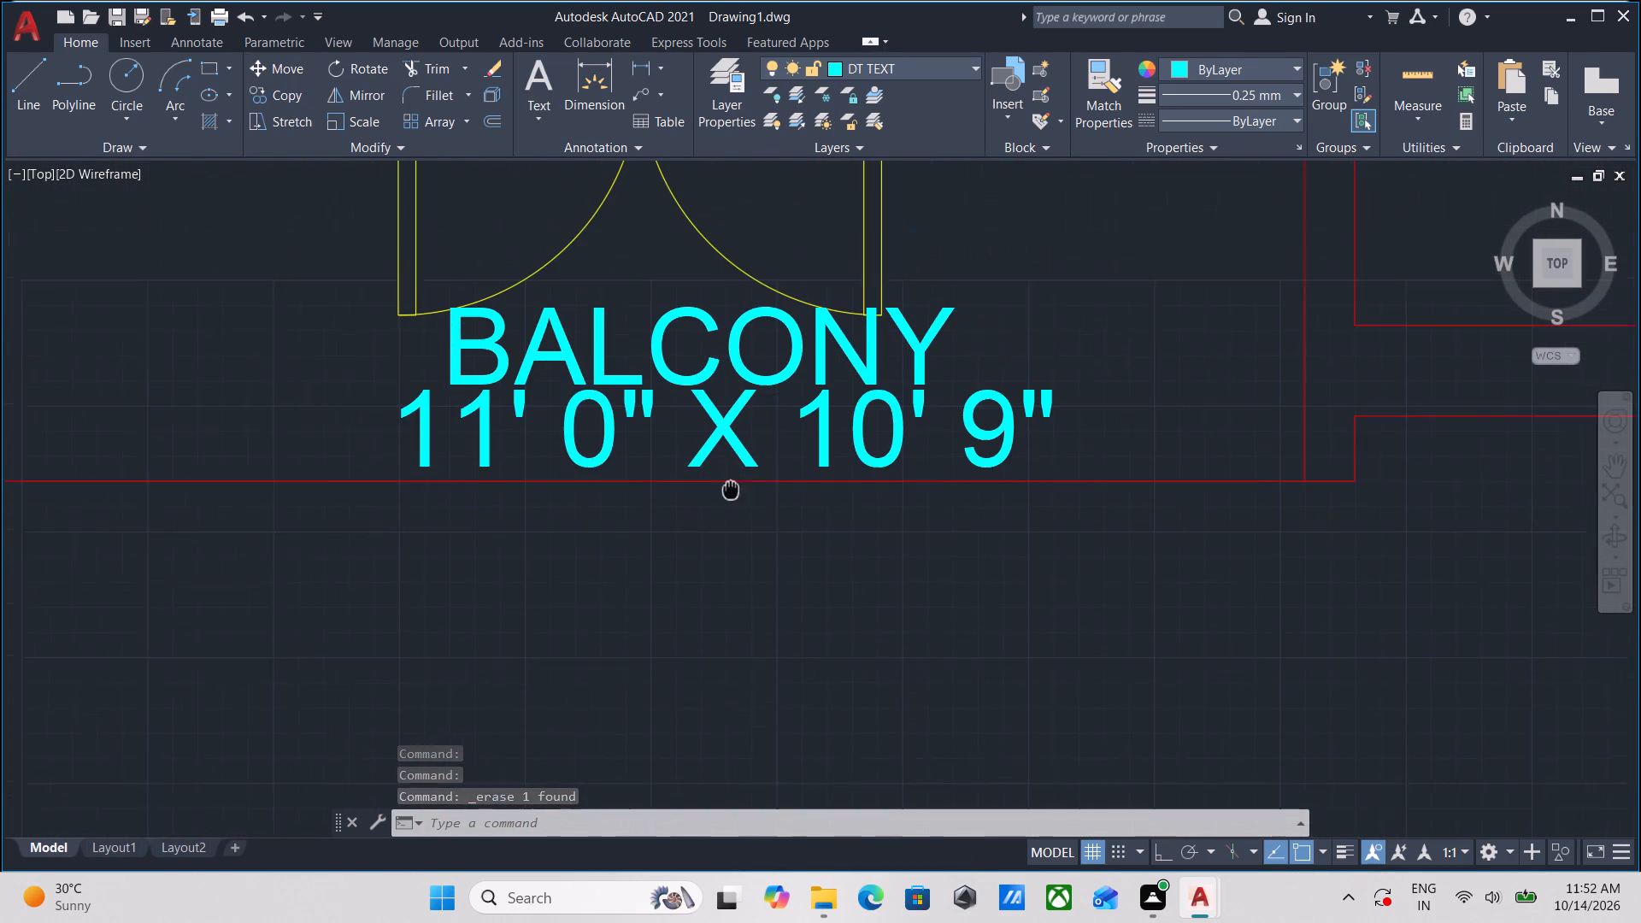
{"action": "middle_click_drag", "start_coordinate": [732, 494], "coordinate": [732, 497]}
{"action": "left_click_drag", "start_coordinate": [631, 270], "coordinate": [626, 280]}
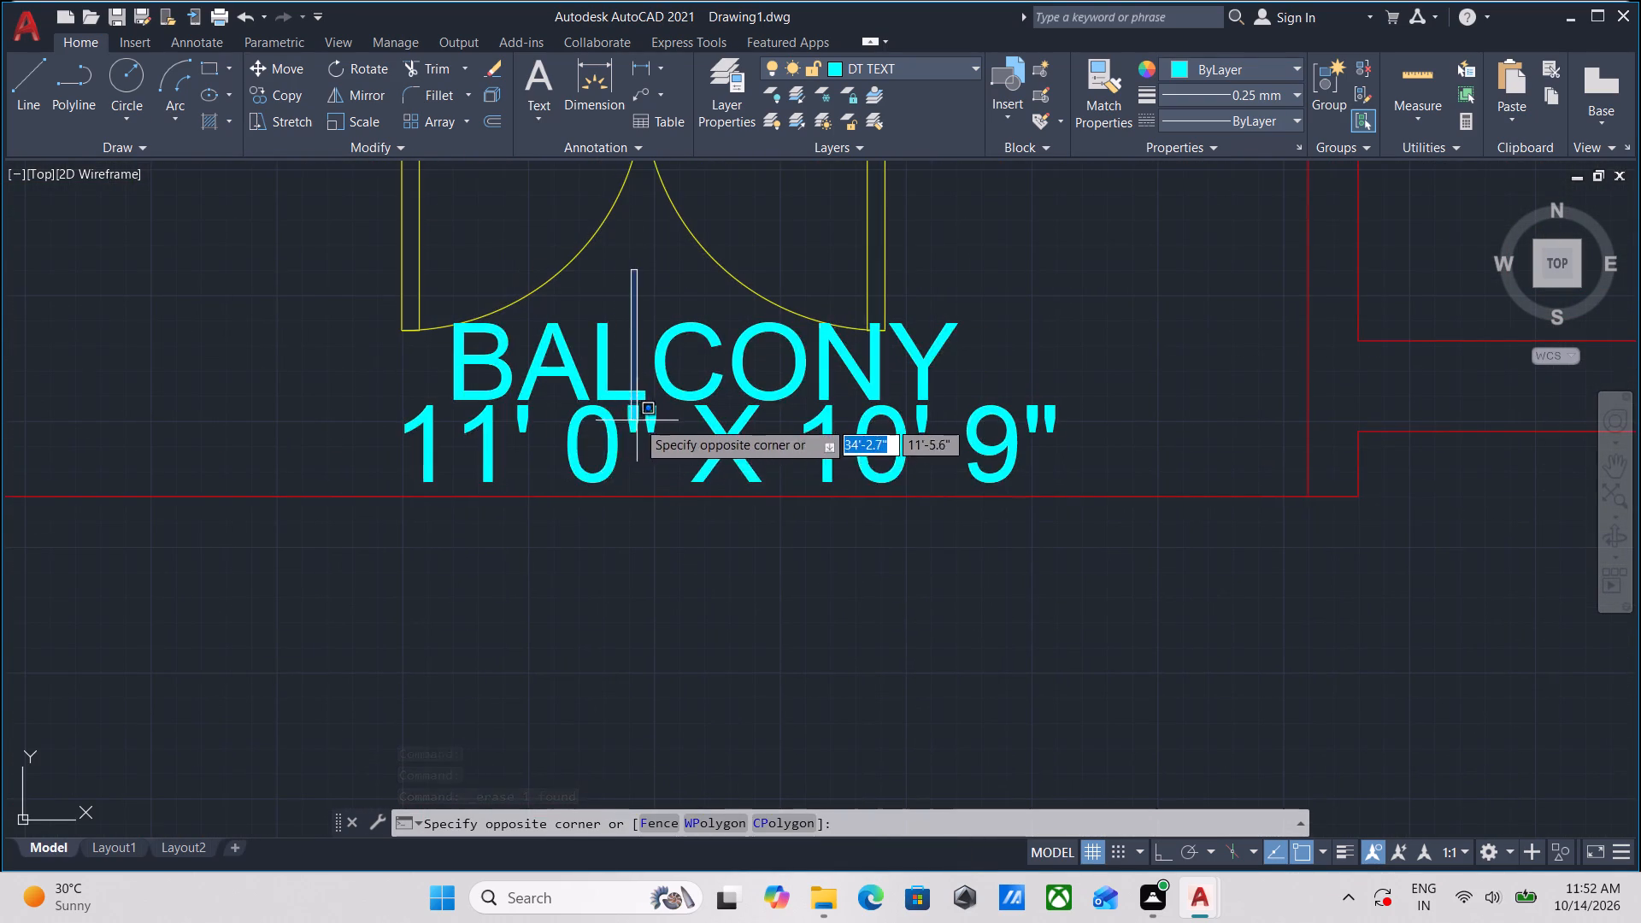
{"action": "left_click", "coordinate": [602, 444]}
{"action": "middle_click_drag", "start_coordinate": [616, 418], "coordinate": [724, 426]}
{"action": "type", "text": "CO"}
{"action": "key", "text": "Return"}
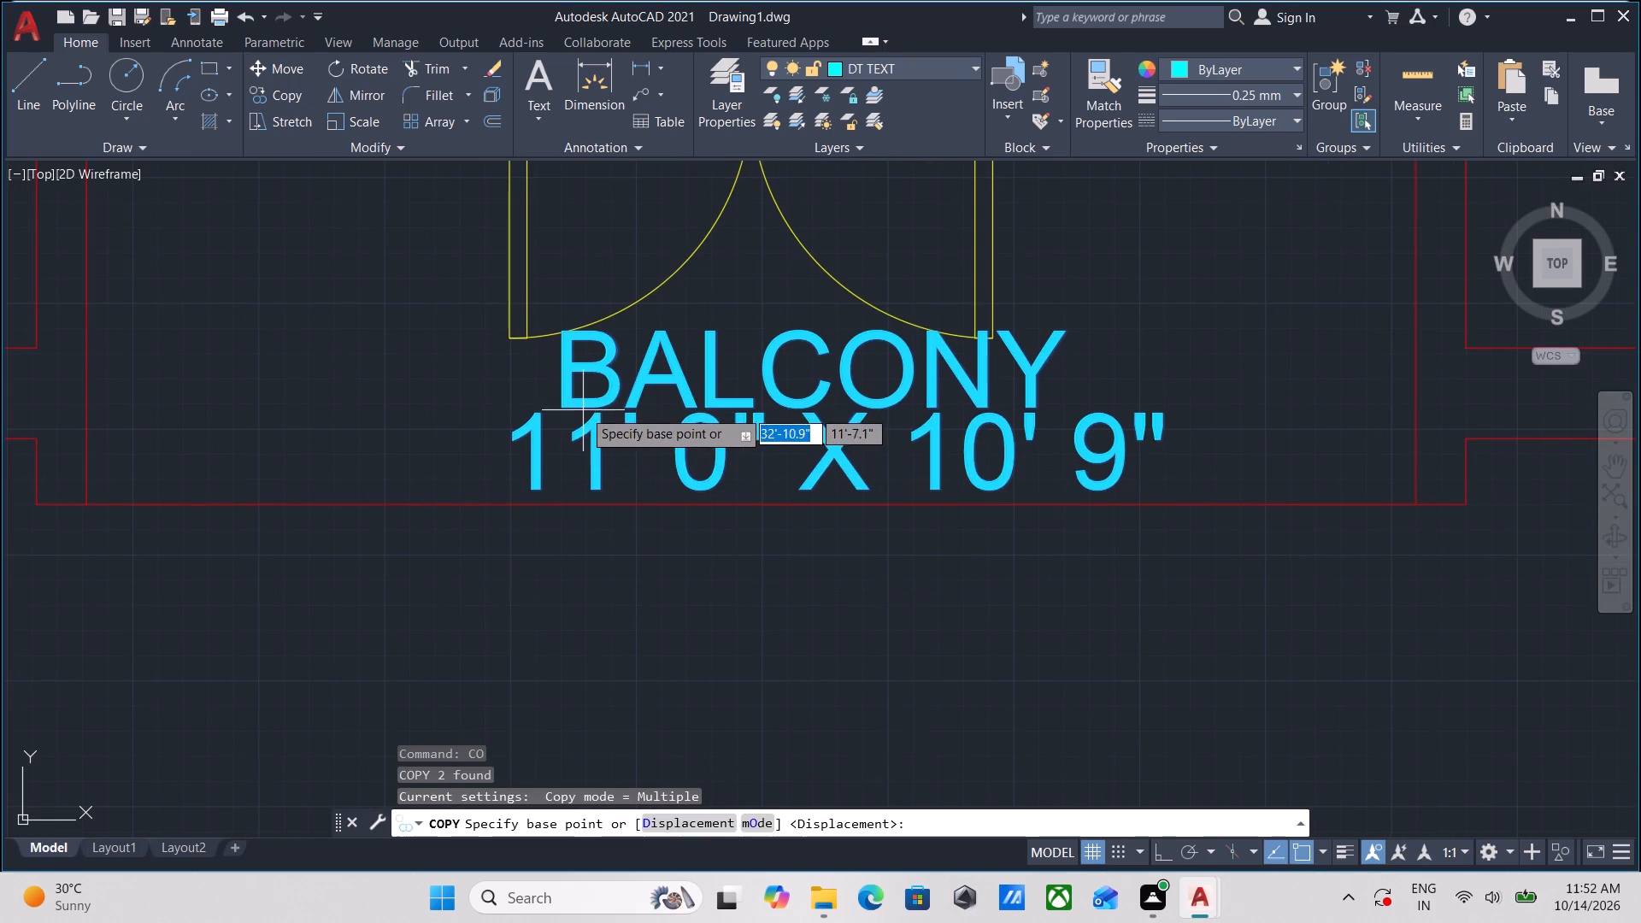
{"action": "left_click", "coordinate": [578, 396]}
{"action": "scroll", "coordinate": [526, 257], "scroll_direction": "down", "scroll_amount": 1}
{"action": "middle_click_drag", "start_coordinate": [526, 277], "coordinate": [562, 561]}
{"action": "scroll", "coordinate": [594, 370], "scroll_direction": "down", "scroll_amount": 3}
{"action": "middle_click_drag", "start_coordinate": [594, 370], "coordinate": [585, 650]}
{"action": "middle_click_drag", "start_coordinate": [573, 384], "coordinate": [576, 611]}
{"action": "middle_click_drag", "start_coordinate": [550, 283], "coordinate": [562, 524]}
{"action": "middle_click_drag", "start_coordinate": [582, 411], "coordinate": [585, 596]}
{"action": "scroll", "coordinate": [565, 374], "scroll_direction": "up", "scroll_amount": 1}
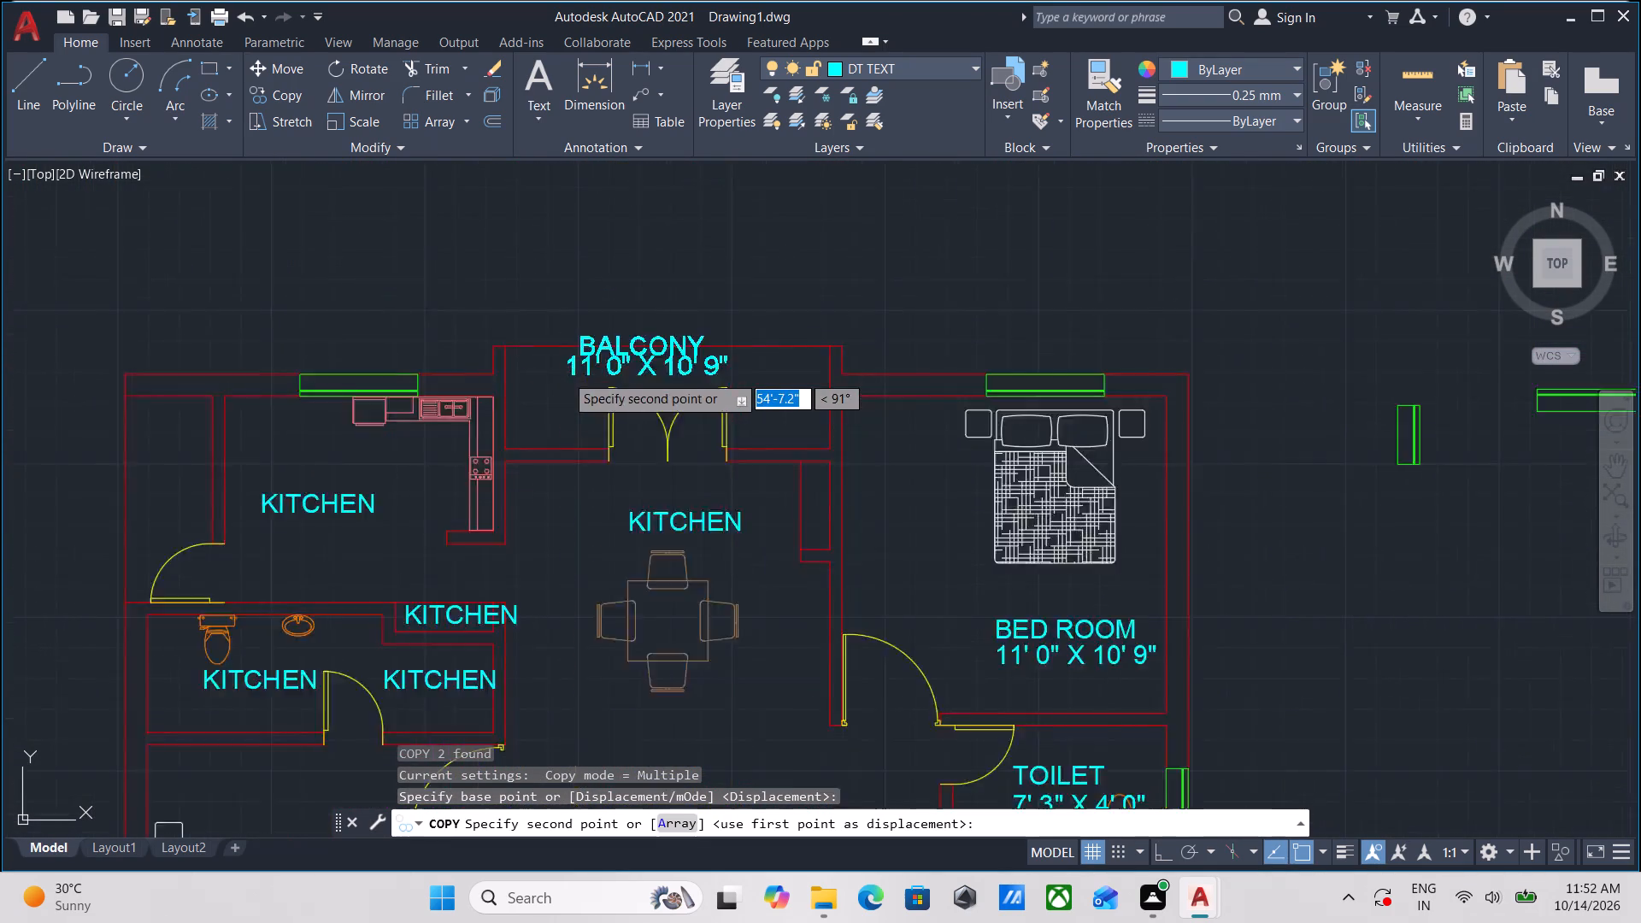
{"action": "scroll", "coordinate": [565, 374], "scroll_direction": "up", "scroll_amount": 2}
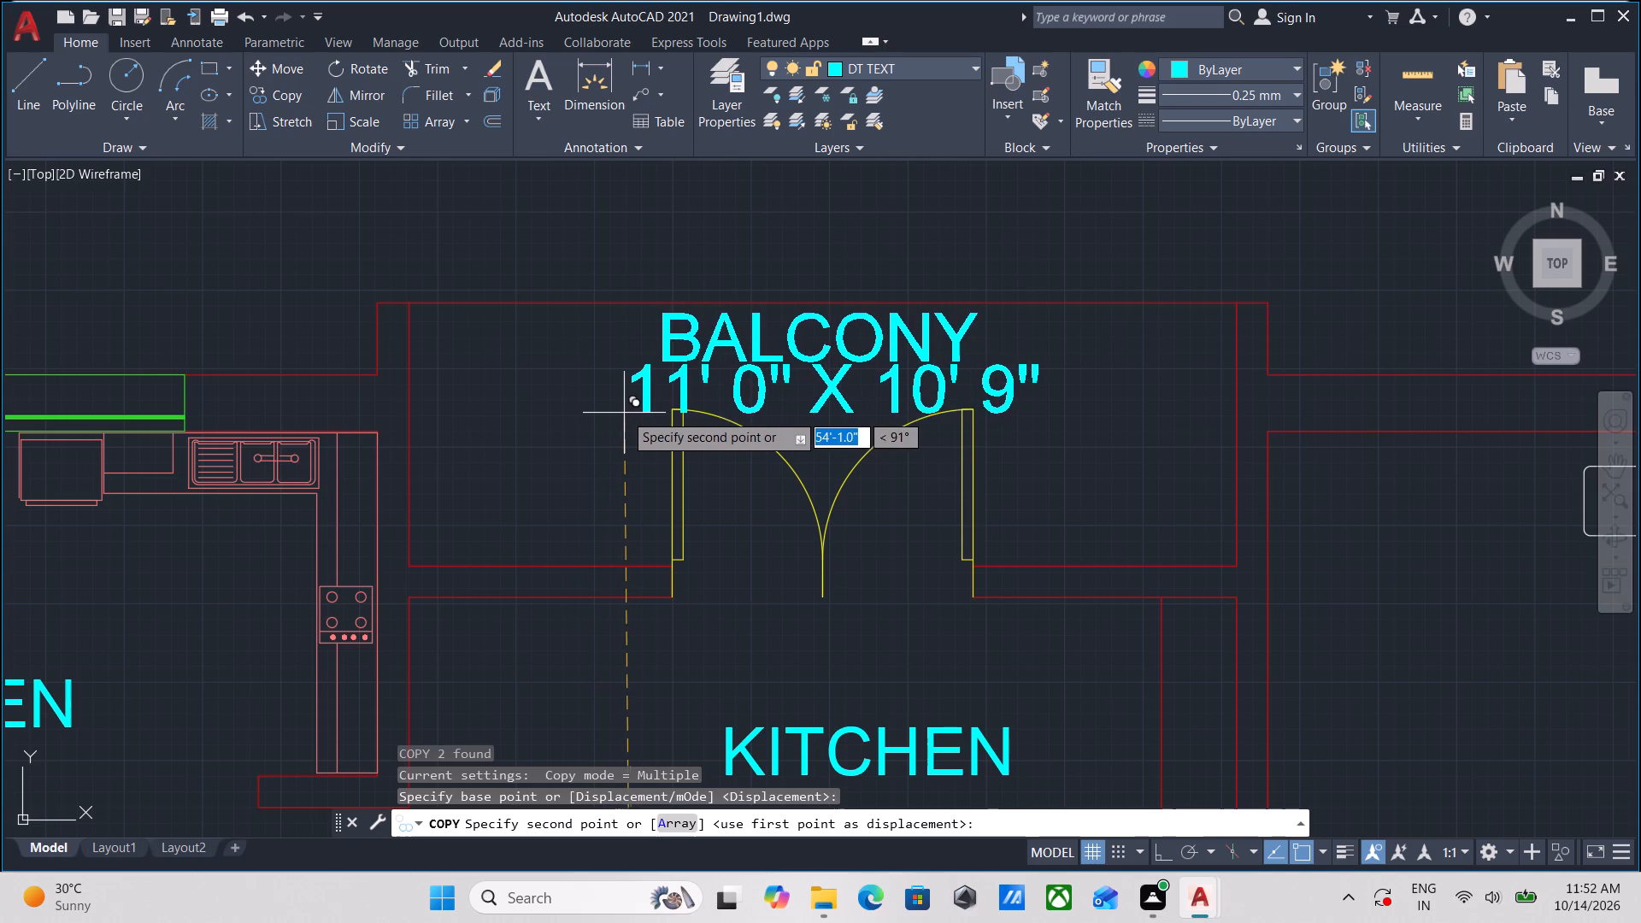
{"action": "left_click", "coordinate": [621, 432]}
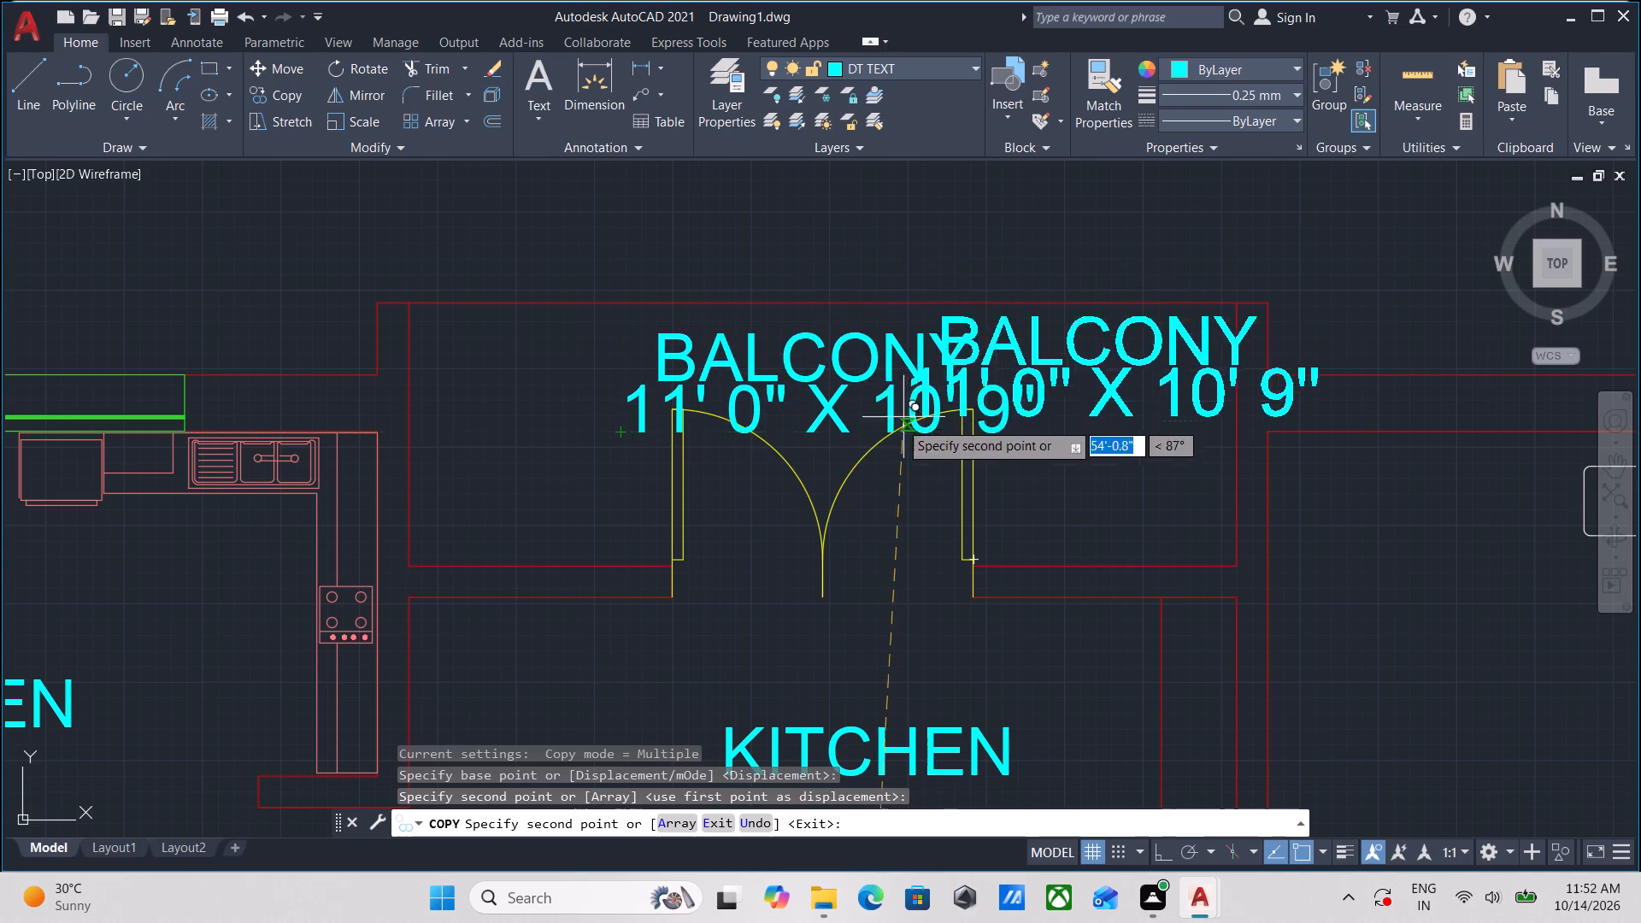
{"action": "scroll", "coordinate": [838, 473], "scroll_direction": "down", "scroll_amount": 1}
{"action": "key", "text": "Escape"}
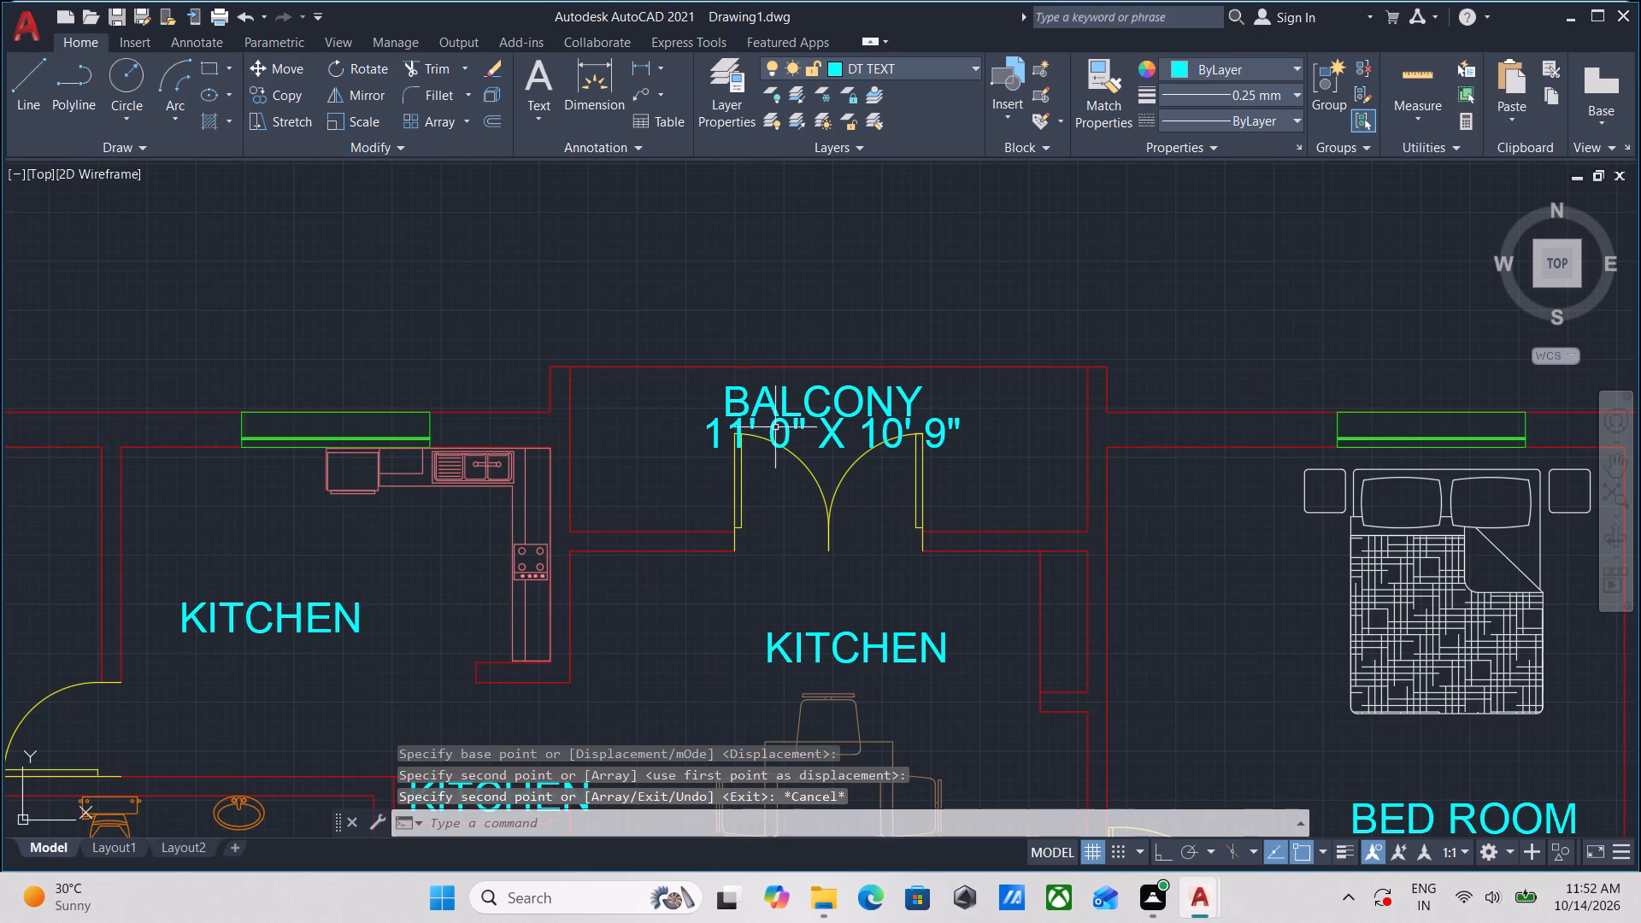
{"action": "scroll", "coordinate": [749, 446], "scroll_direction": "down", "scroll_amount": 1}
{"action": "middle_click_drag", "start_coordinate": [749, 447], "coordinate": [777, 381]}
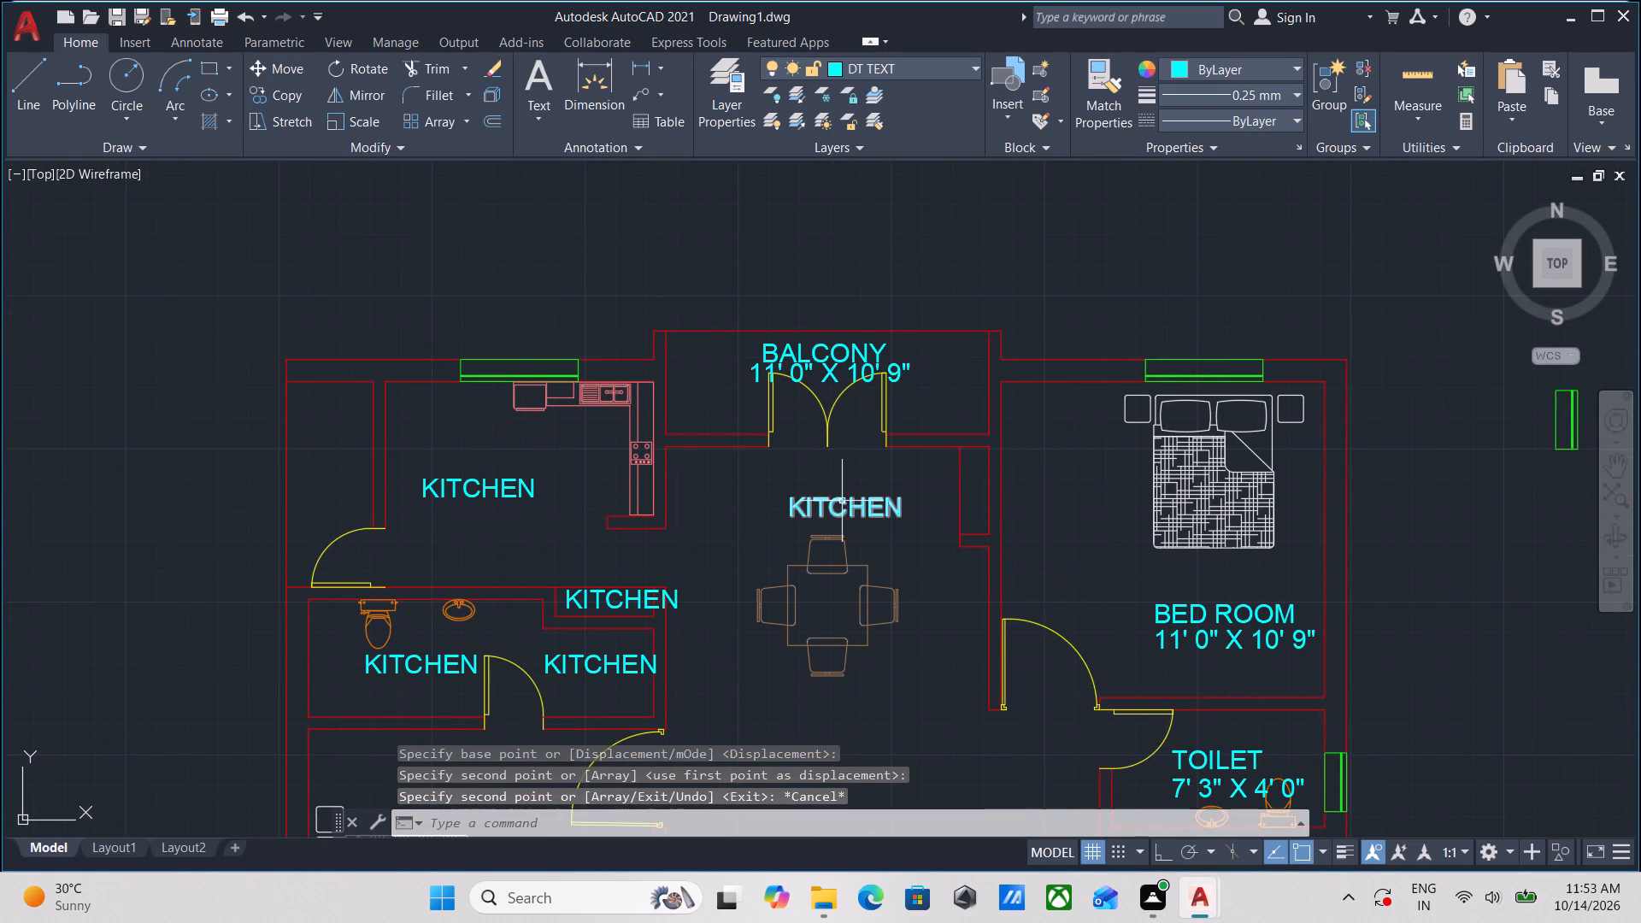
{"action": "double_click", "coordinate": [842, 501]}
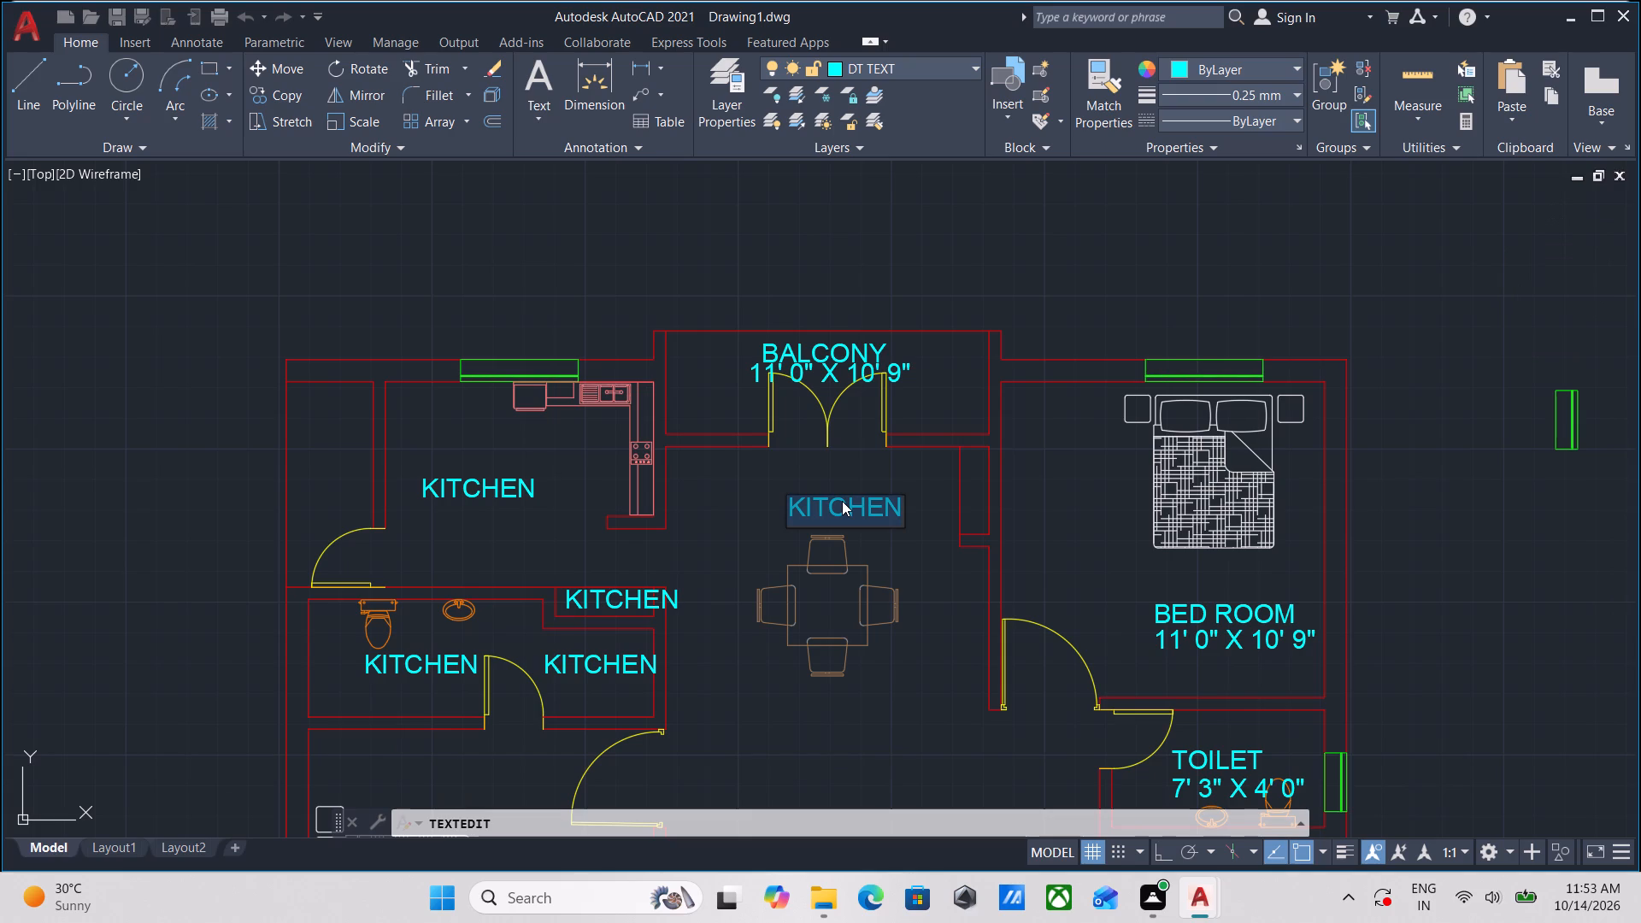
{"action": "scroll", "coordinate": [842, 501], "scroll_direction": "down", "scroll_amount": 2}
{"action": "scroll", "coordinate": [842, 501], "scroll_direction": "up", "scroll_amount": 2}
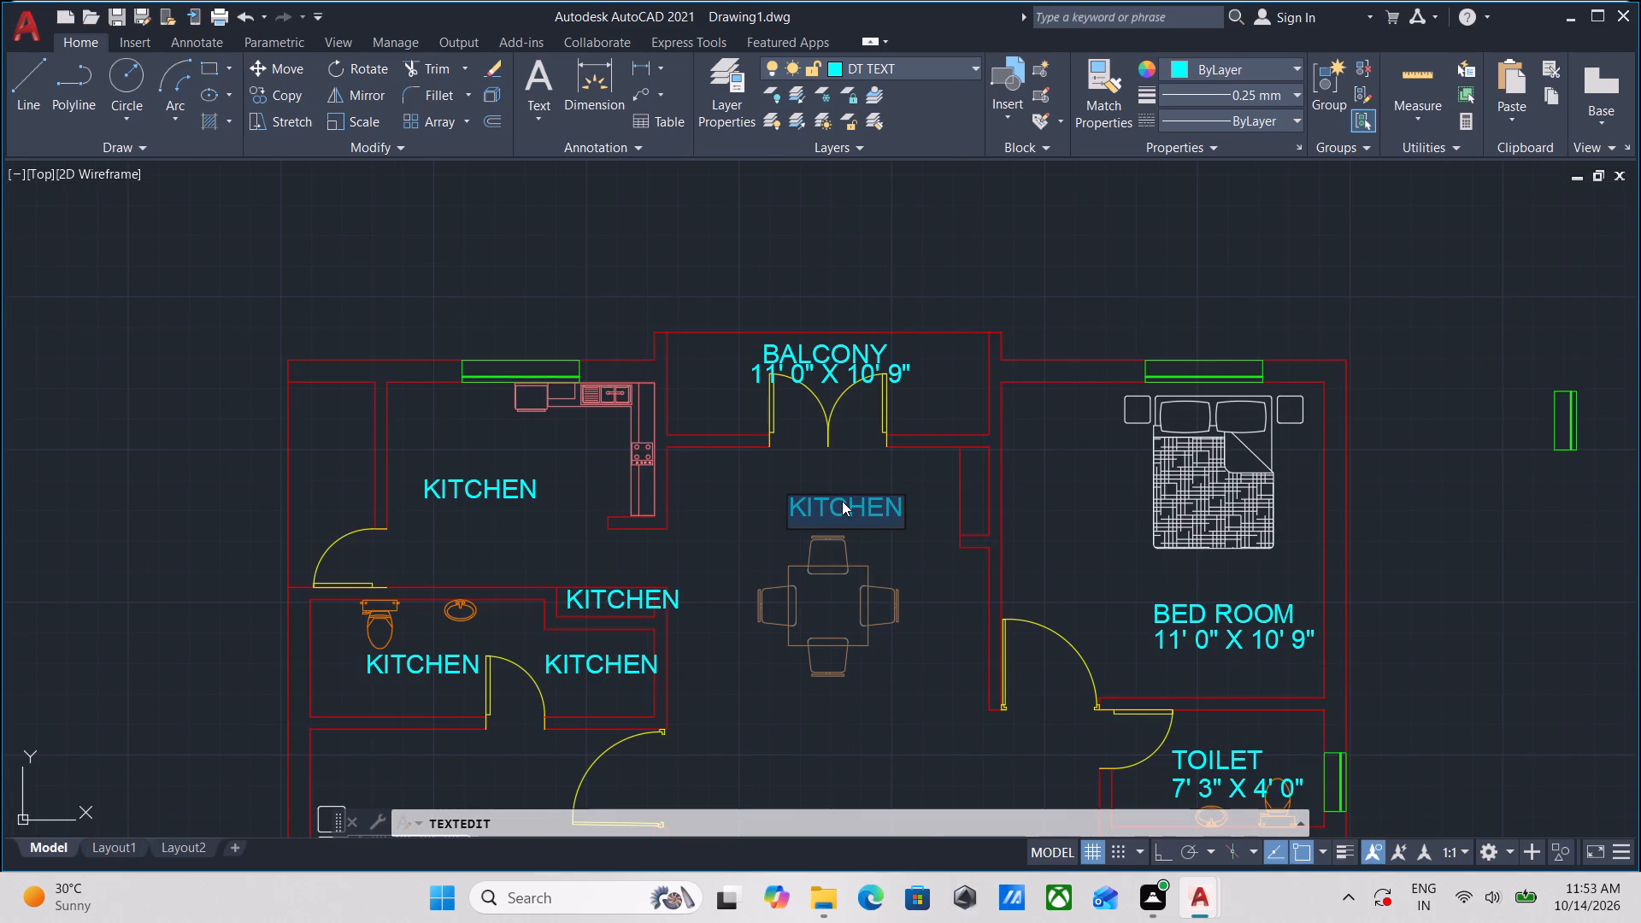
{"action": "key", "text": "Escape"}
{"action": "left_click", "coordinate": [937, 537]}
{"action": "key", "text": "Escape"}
Move the KITCHEN placeholder above the northern apartment's dining table down between the dining table and the sofa set.
{"action": "left_click_drag", "start_coordinate": [932, 563], "coordinate": [899, 535]}
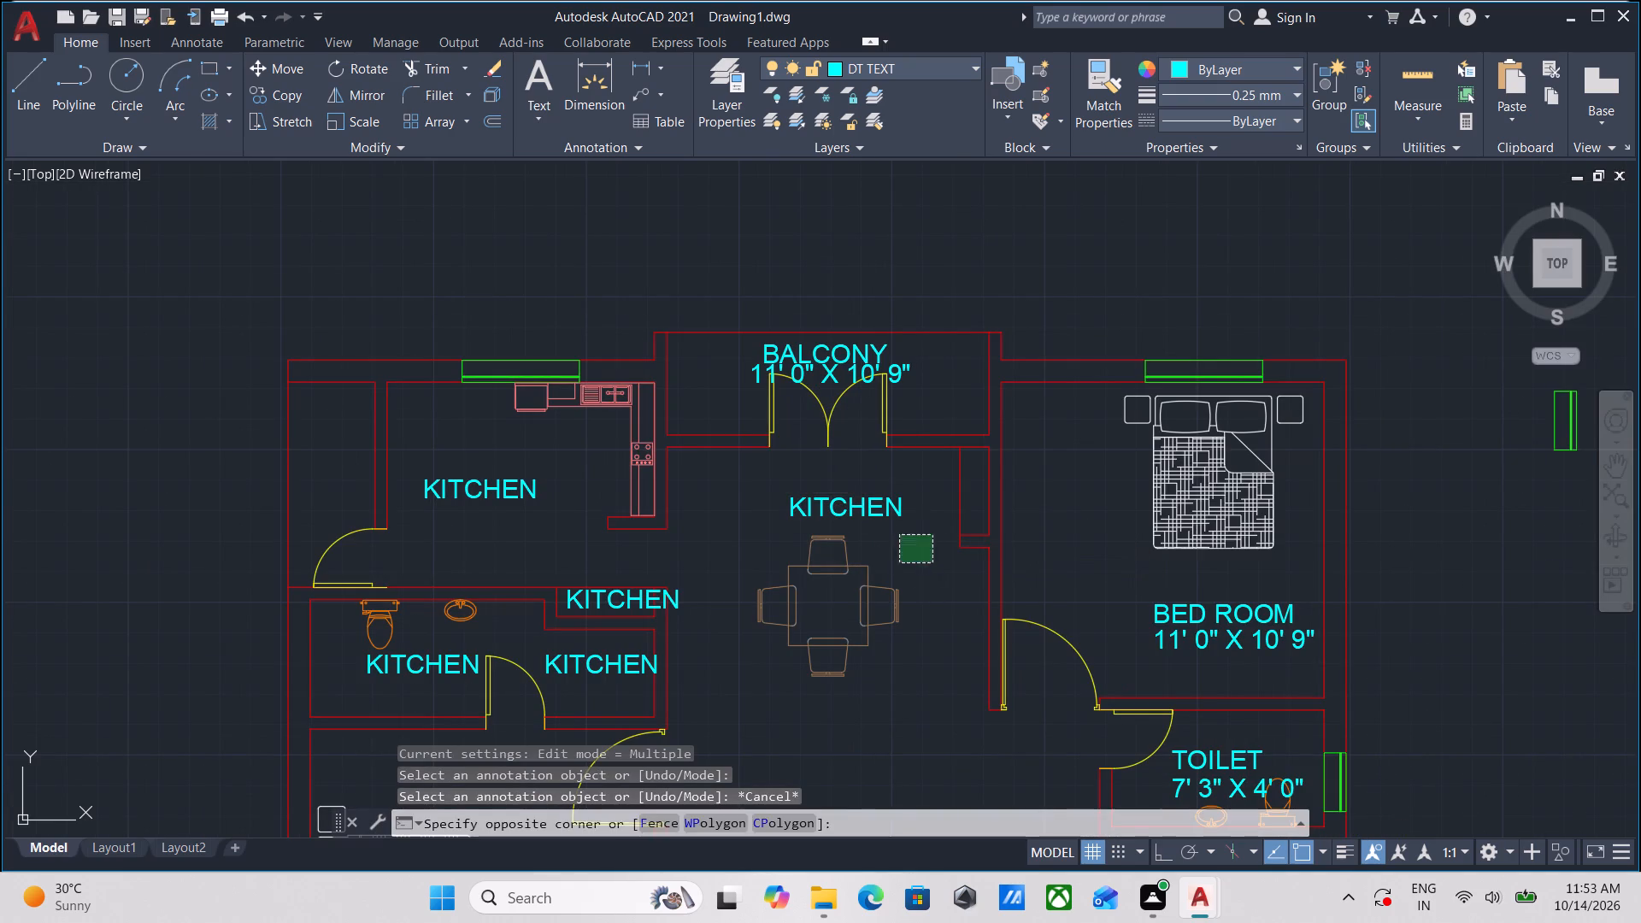
{"action": "left_click", "coordinate": [849, 482]}
{"action": "left_click", "coordinate": [789, 515]}
{"action": "middle_click_drag", "start_coordinate": [793, 656], "coordinate": [783, 538]}
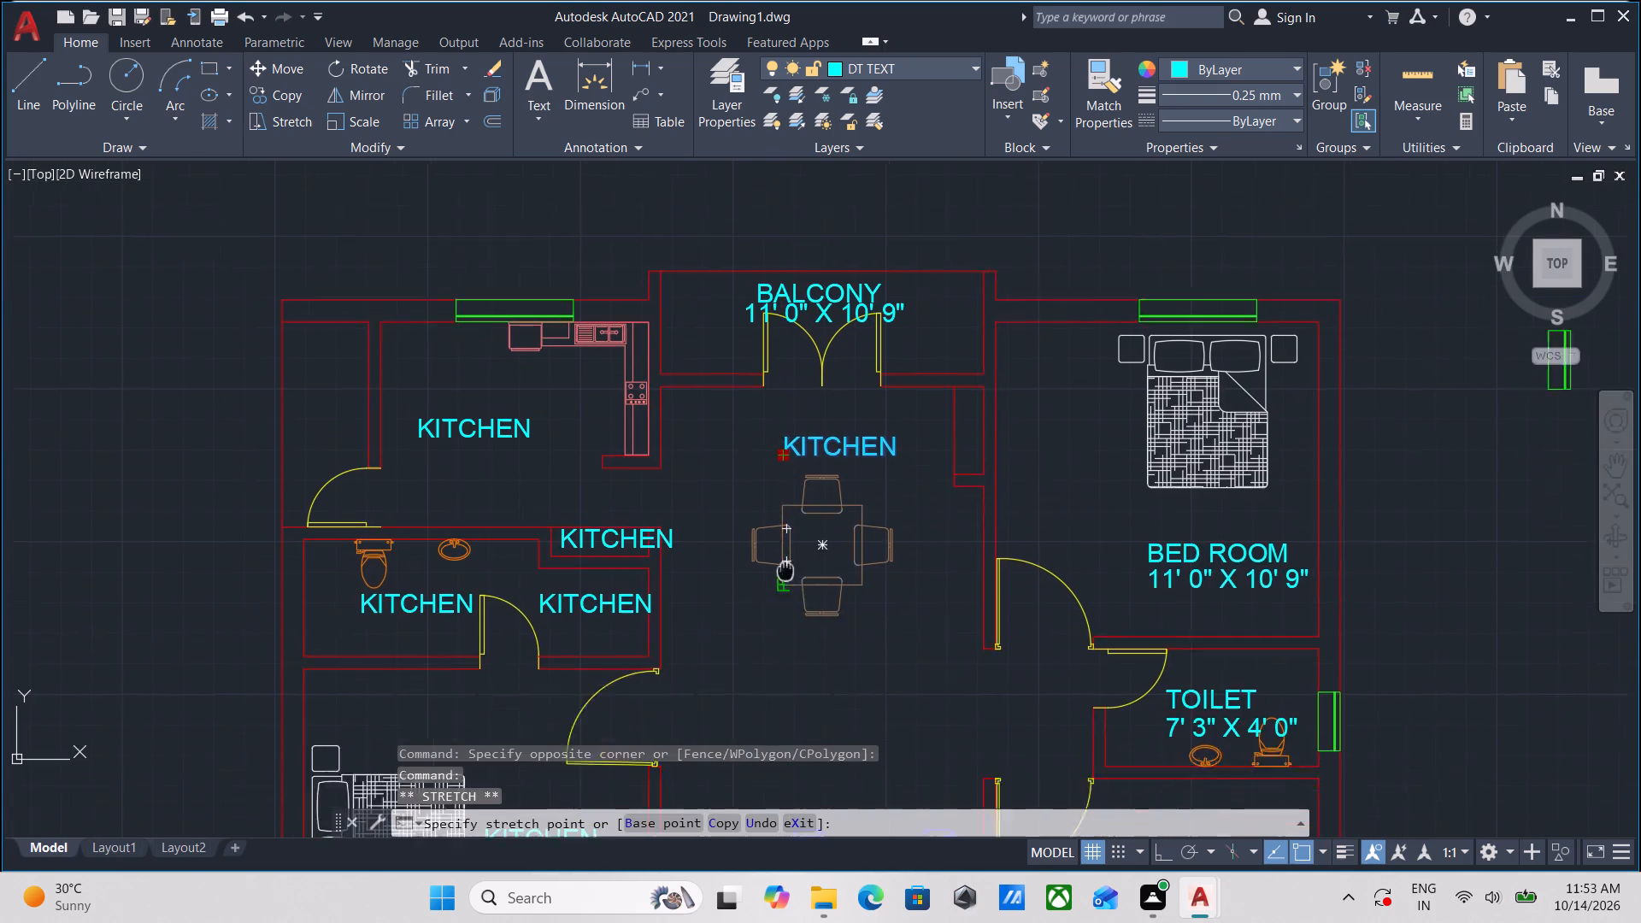
{"action": "middle_click_drag", "start_coordinate": [783, 538], "coordinate": [772, 385]}
{"action": "left_click", "coordinate": [761, 506]}
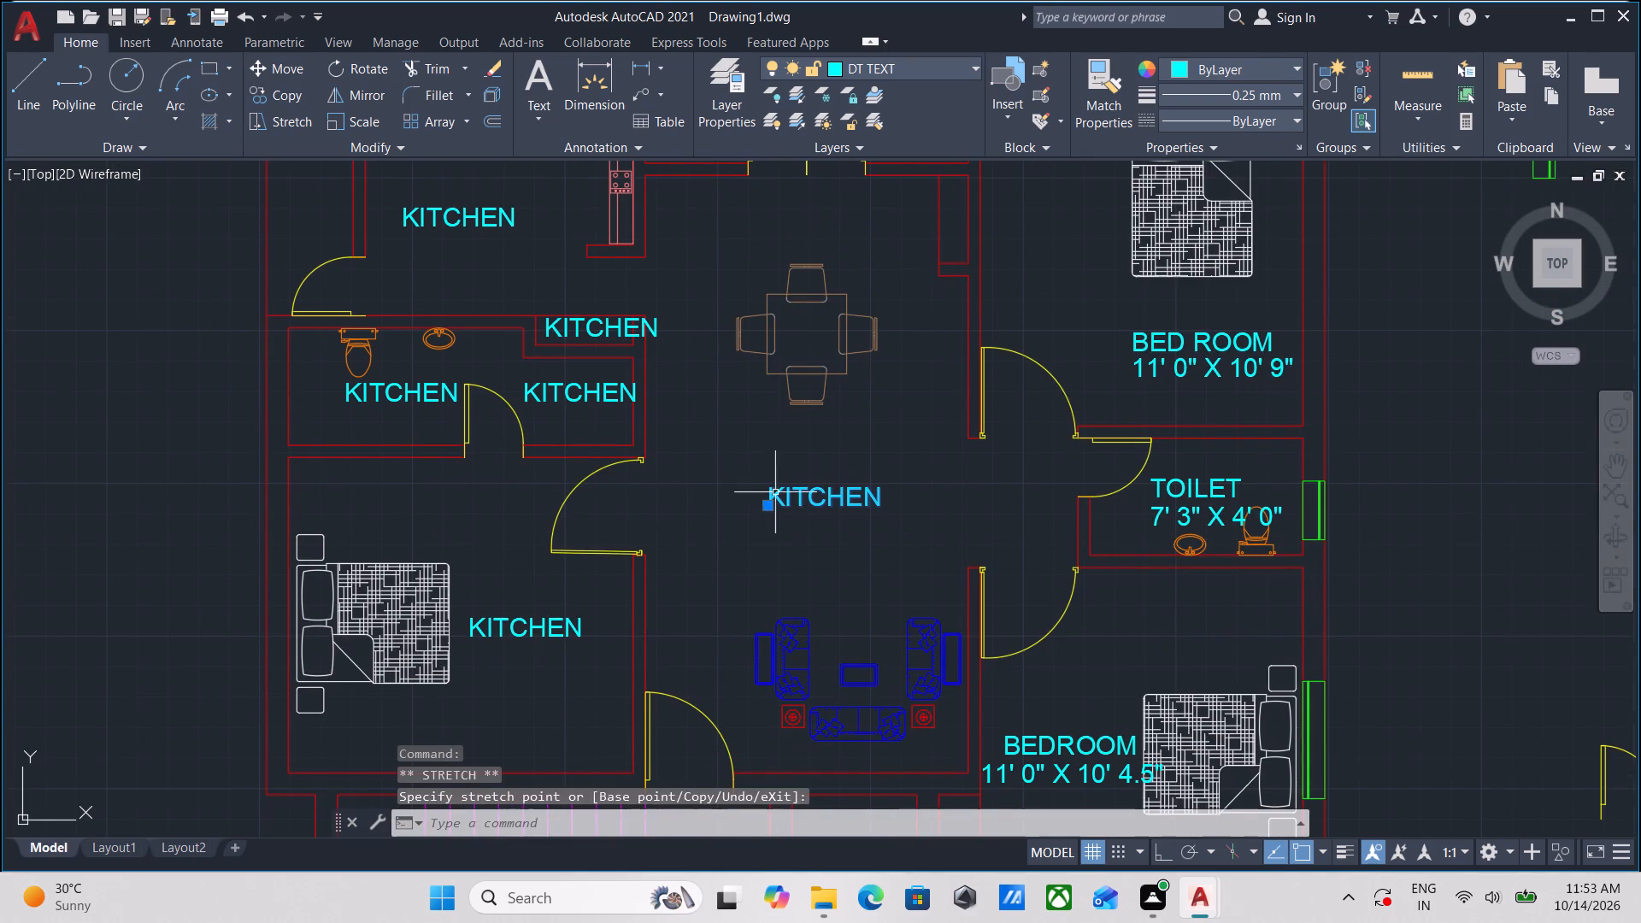
{"action": "key", "text": "Escape"}
Replace the moved KITCHEN placeholder's text with LIVING ROOM.
{"action": "left_click", "coordinate": [804, 495]}
{"action": "left_click", "coordinate": [804, 495]}
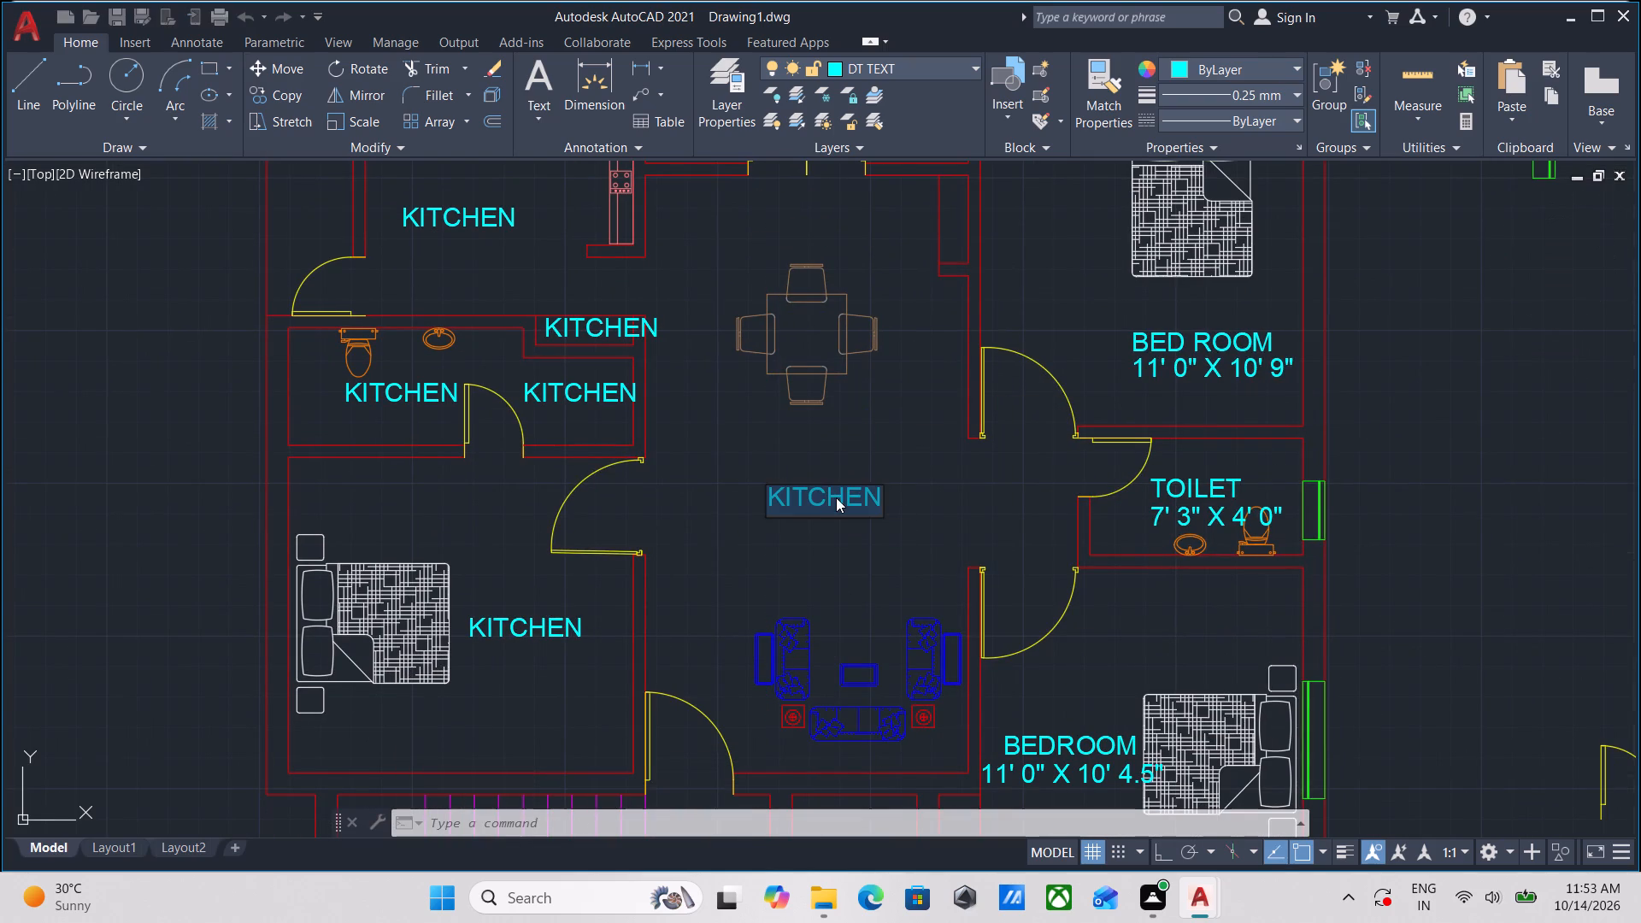
{"action": "key", "text": "l"}
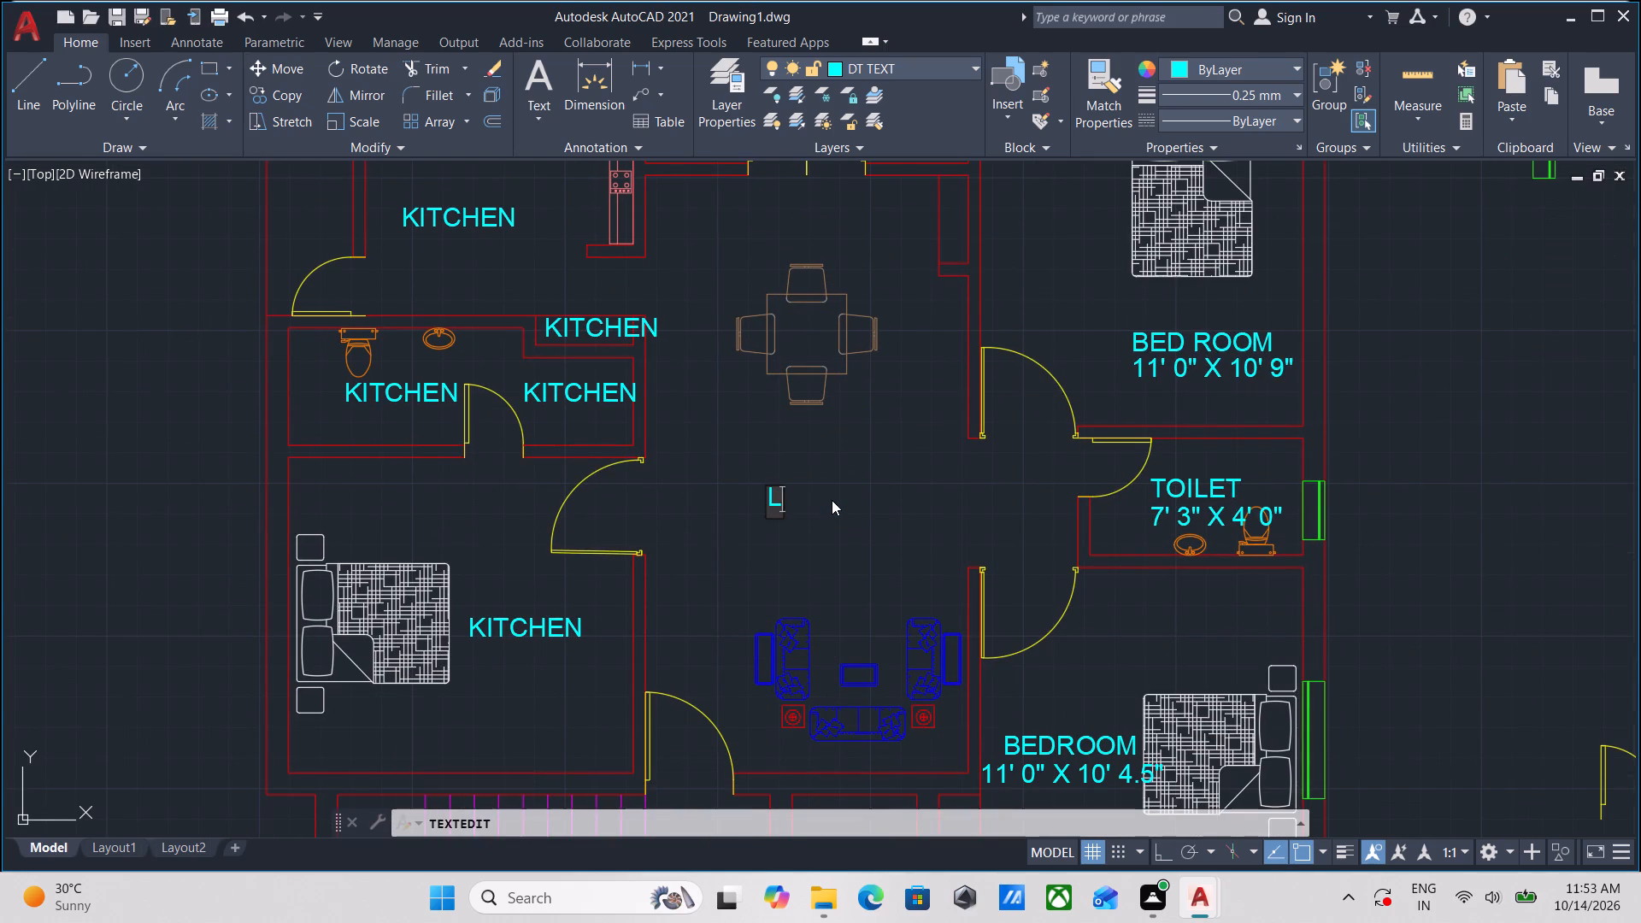
{"action": "type", "text": "IVI"}
{"action": "type", "text": "NG"}
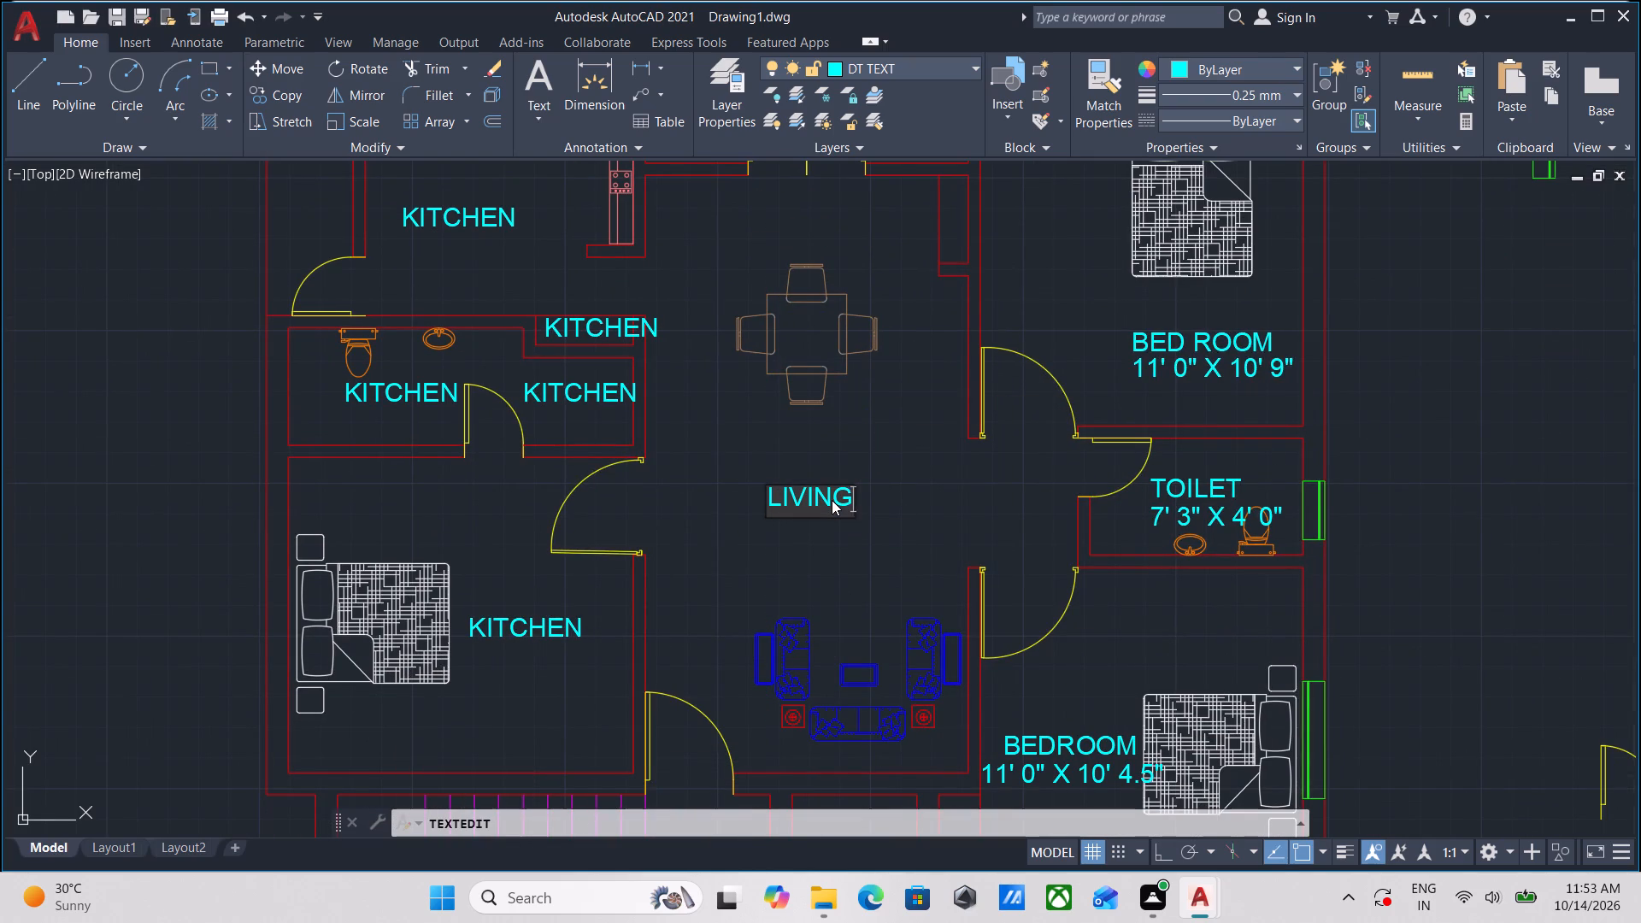
{"action": "key", "text": "space"}
{"action": "type", "text": "ROOM"}
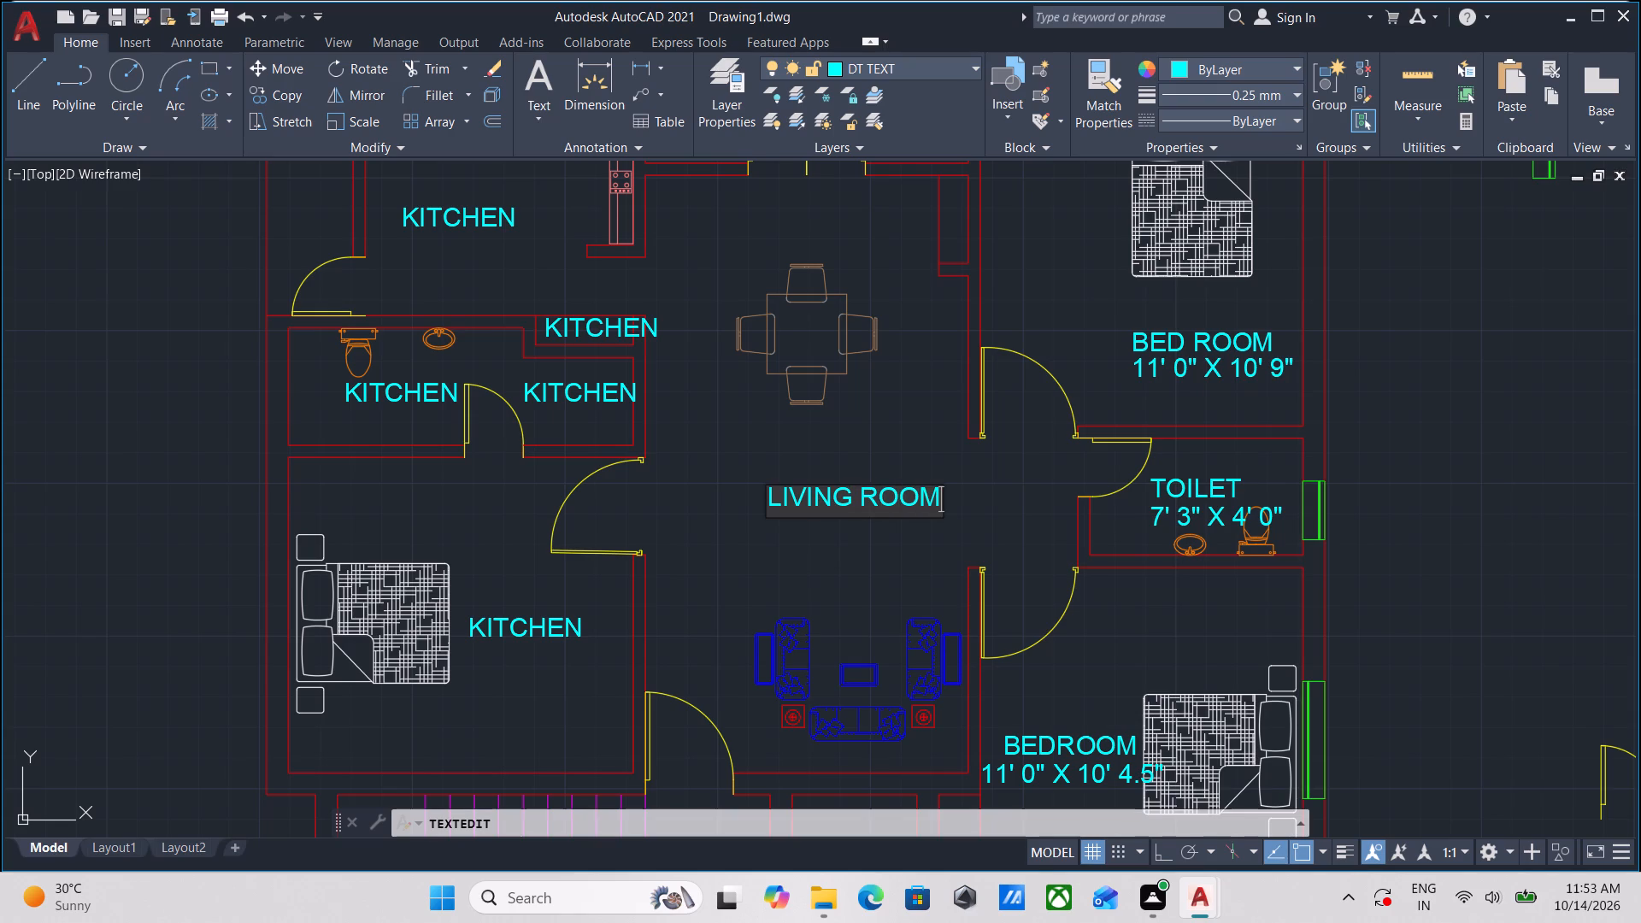
{"action": "key", "text": "Return"}
{"action": "key", "text": "Return"}
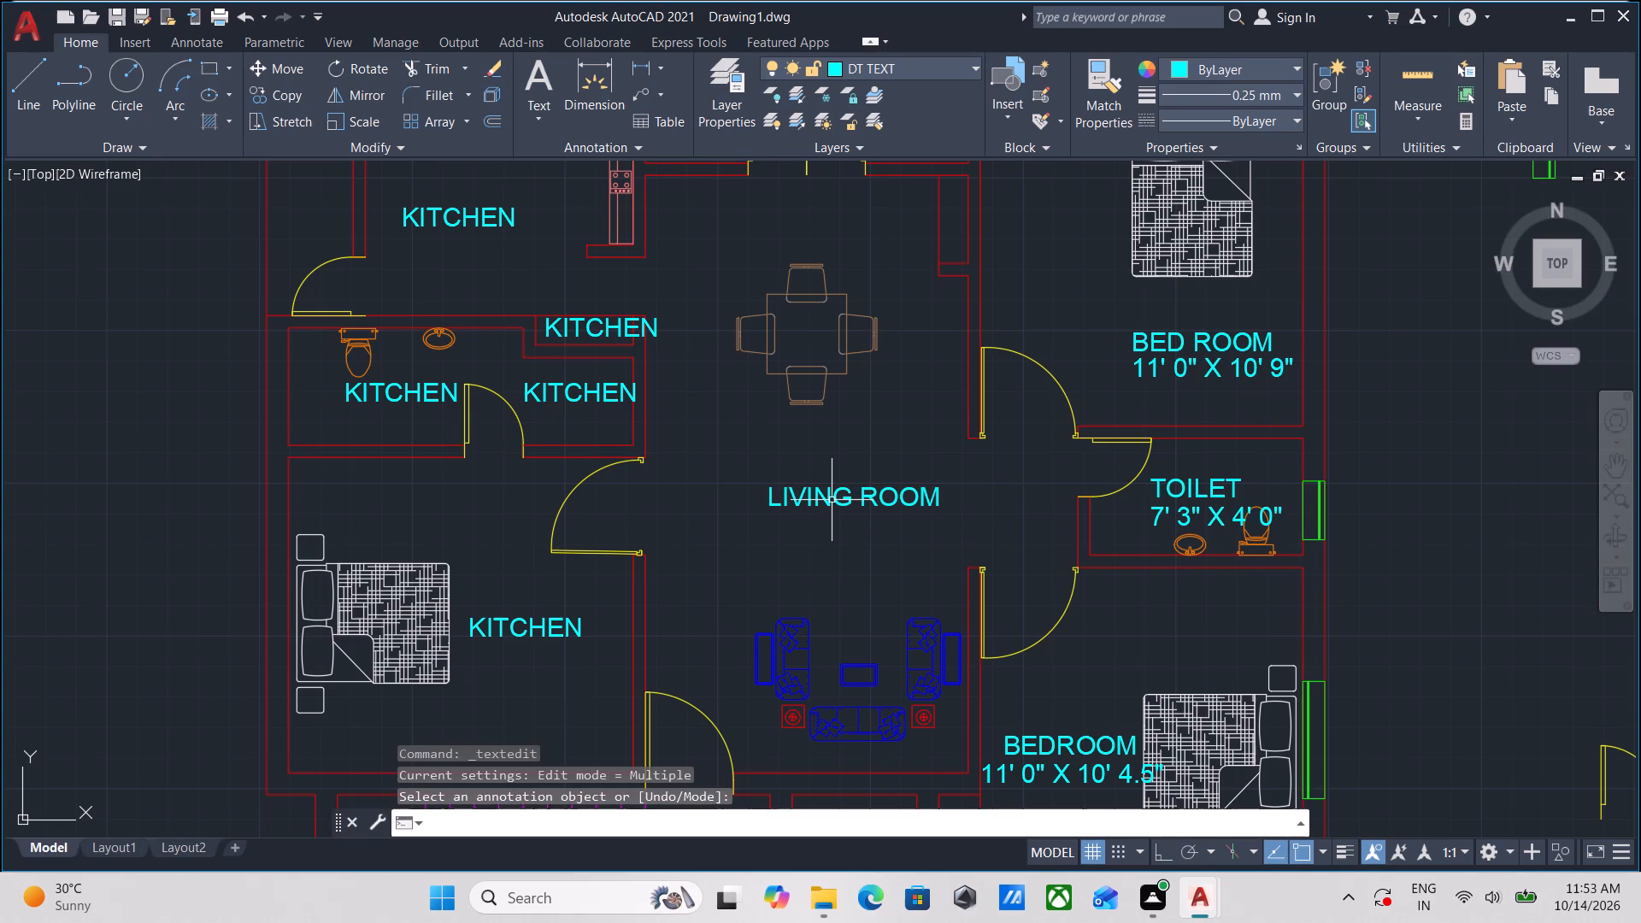
Copy the LIVING ROOM label directly below itself in the northern apartment.
{"action": "left_click_drag", "start_coordinate": [873, 566], "coordinate": [864, 535]}
{"action": "left_click", "coordinate": [807, 461]}
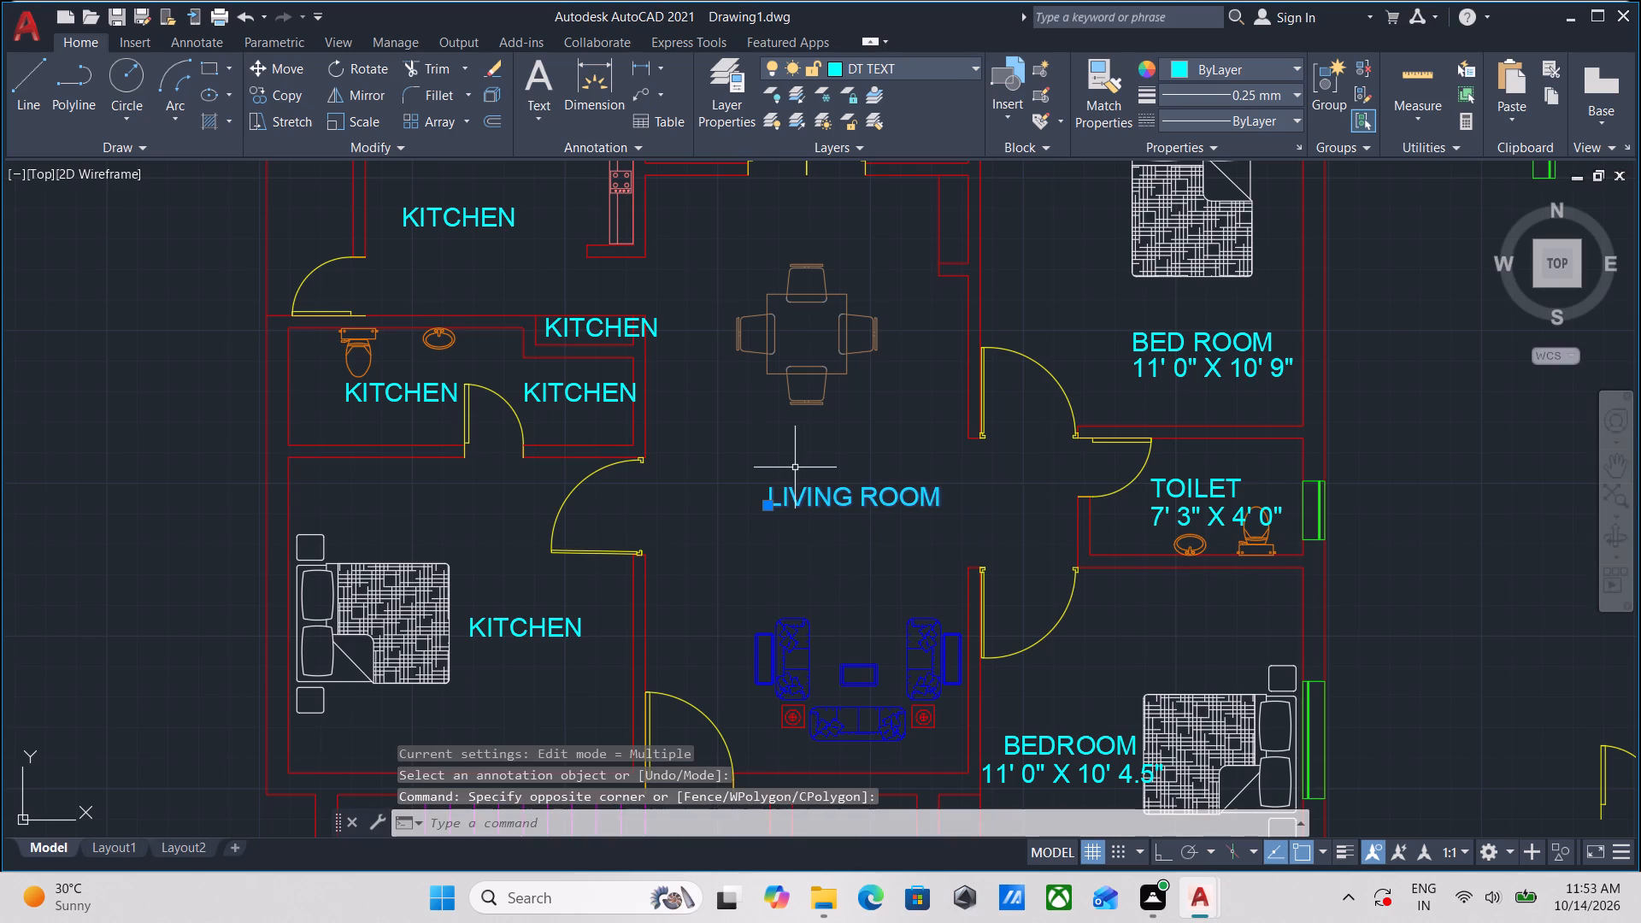
{"action": "type", "text": "CO"}
{"action": "key", "text": "Return"}
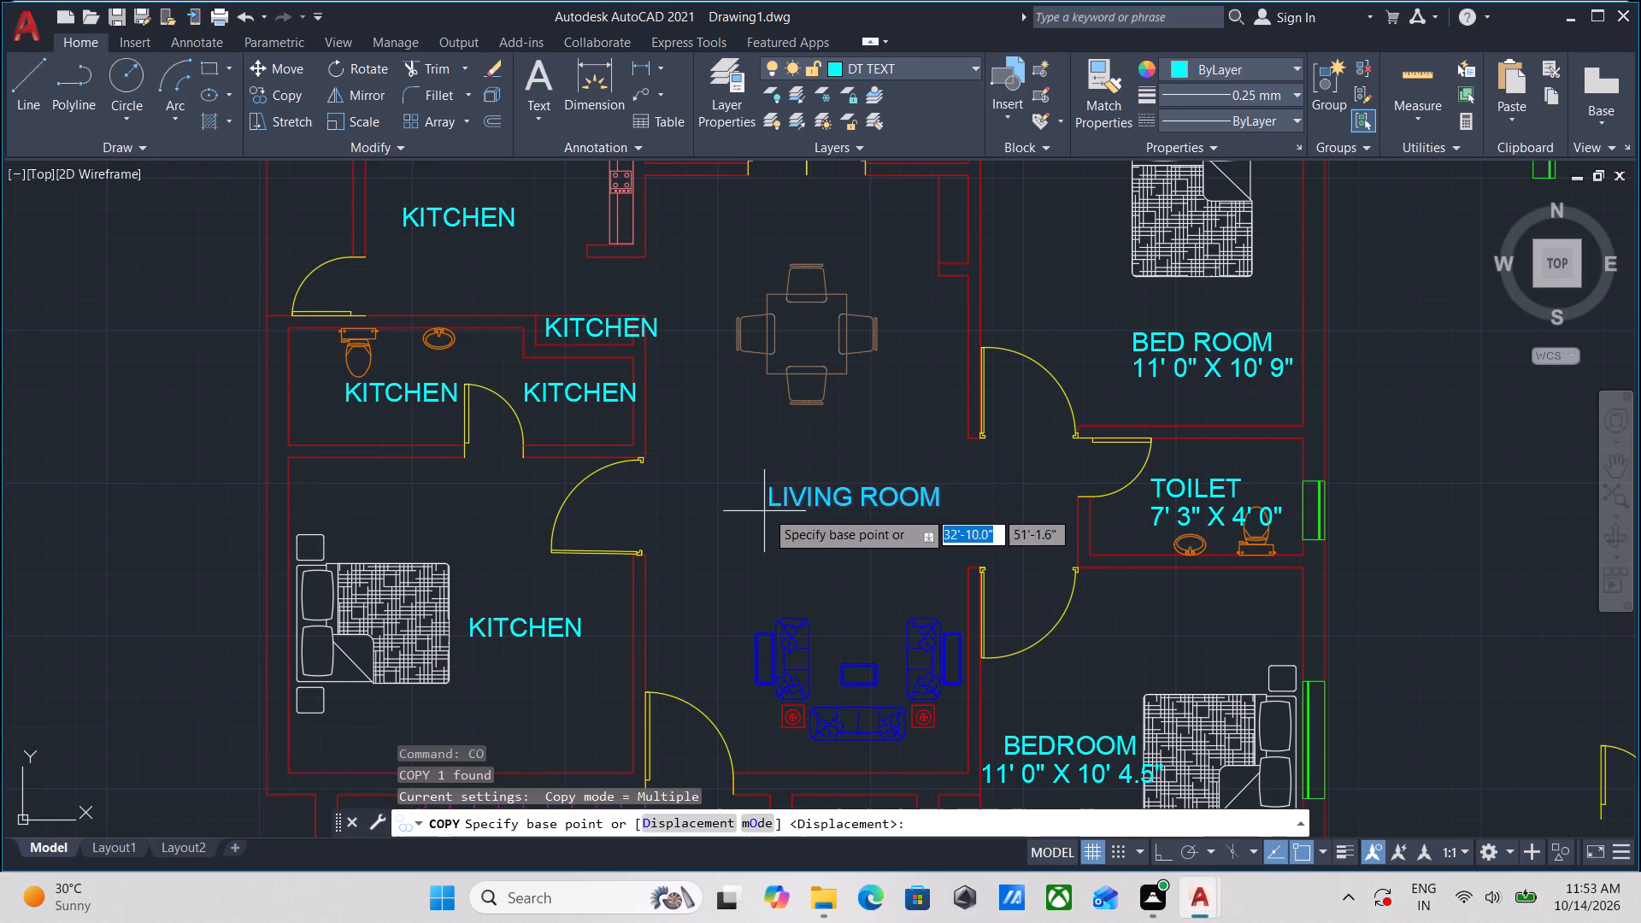
{"action": "left_click", "coordinate": [772, 506]}
{"action": "left_click", "coordinate": [772, 544]}
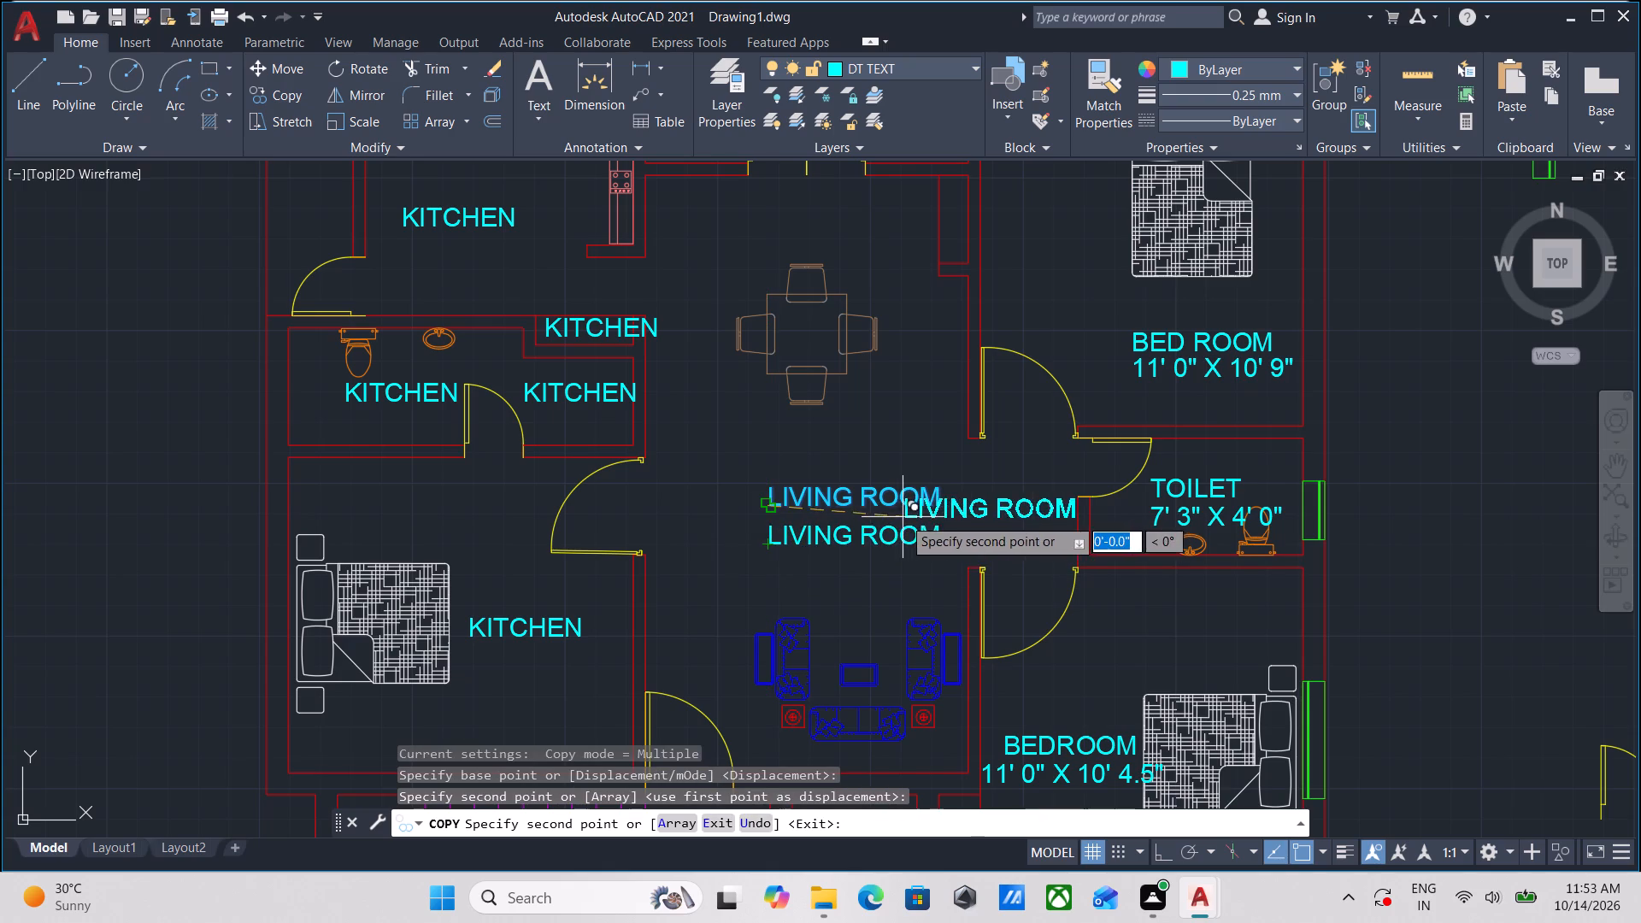
{"action": "key", "text": "Escape"}
Replace the lower LIVING ROOM duplicate with the room size 11' 0" X 20' 4.5".
{"action": "double_click", "coordinate": [886, 537]}
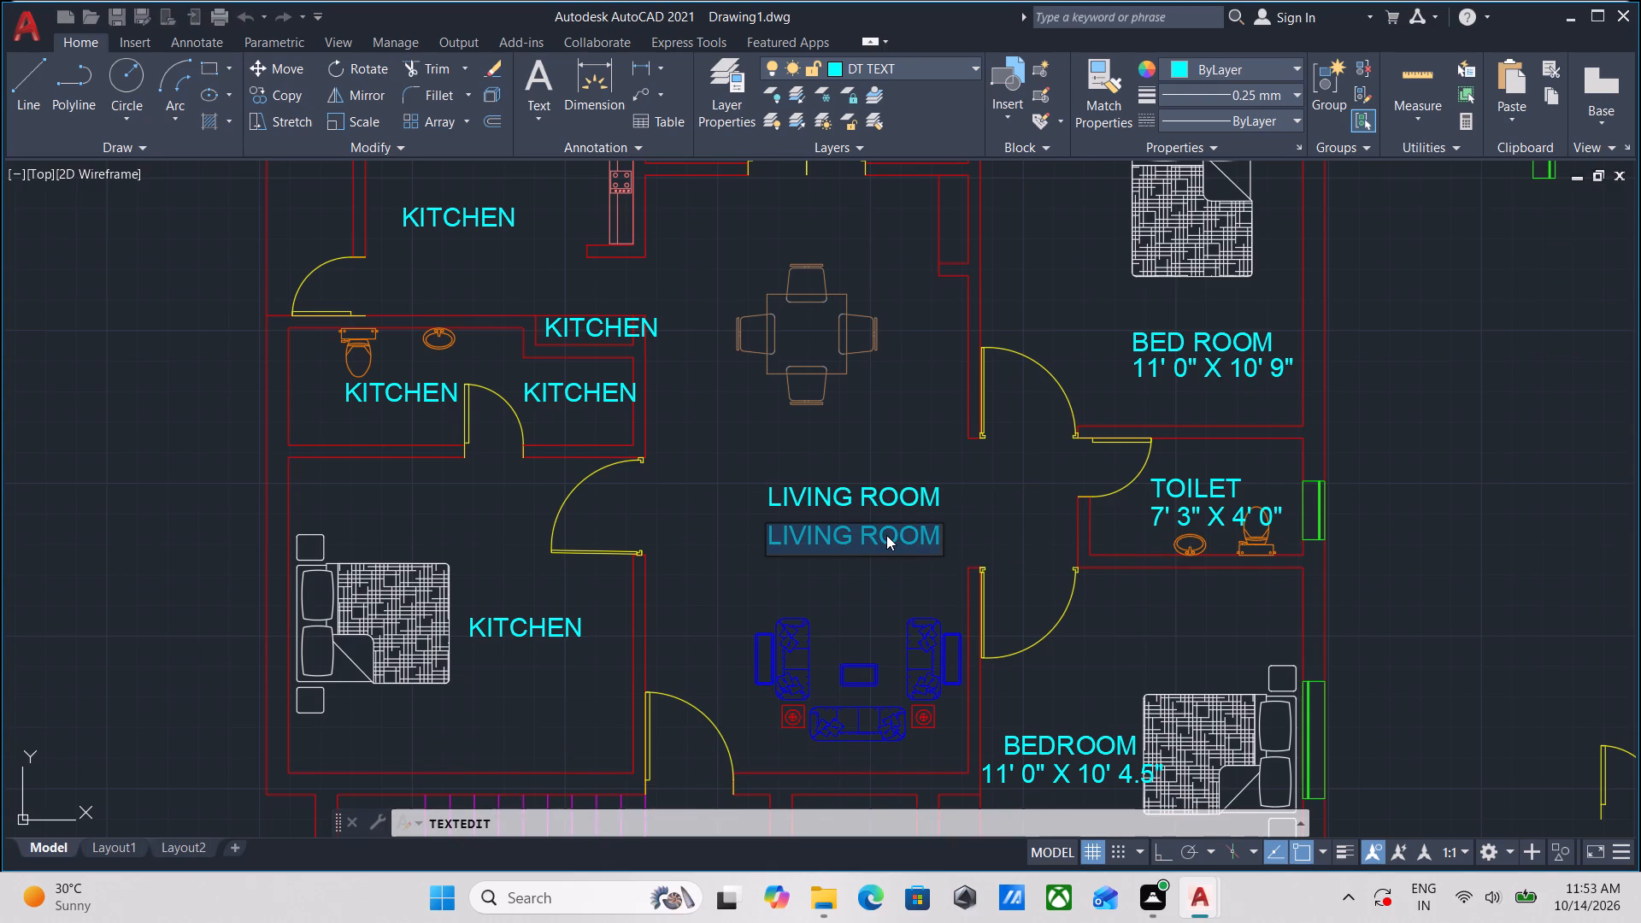
{"action": "type", "text": "11"}
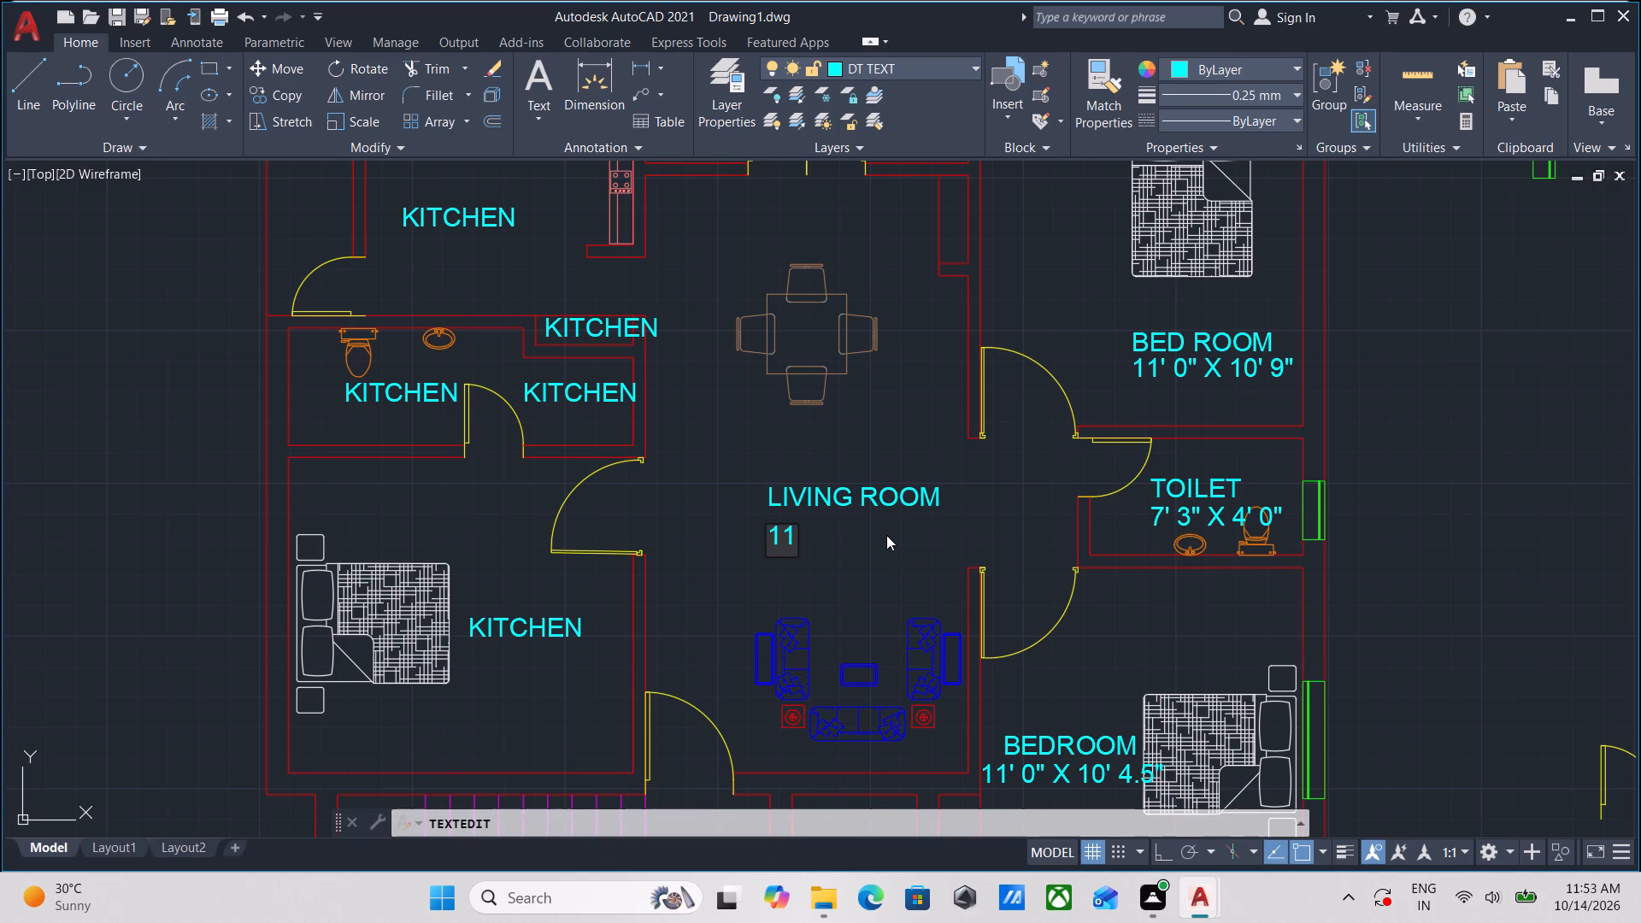
{"action": "key", "text": "apostrophe"}
{"action": "key", "text": "space"}
{"action": "type", "text": "O"}
{"action": "key", "text": "BackSpace"}
{"action": "key", "text": "0"}
{"action": "key", "text": "shift+quotedbl"}
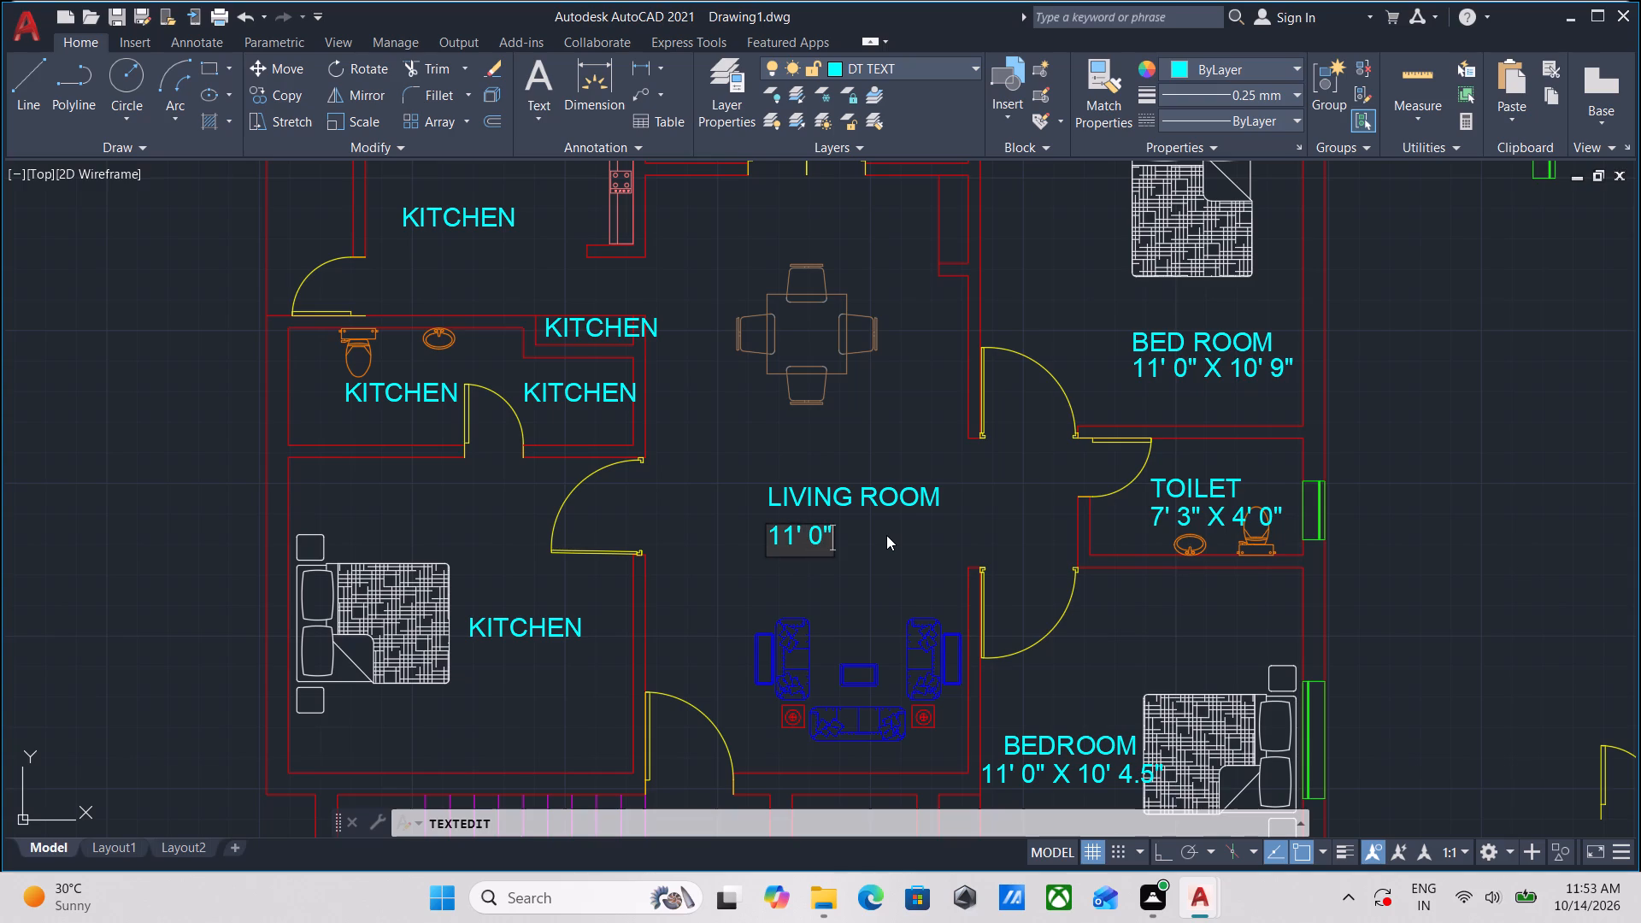
{"action": "key", "text": "space"}
{"action": "type", "text": "X"}
{"action": "key", "text": "space"}
{"action": "type", "text": "20"}
{"action": "key", "text": "apostrophe"}
{"action": "key", "text": "space"}
{"action": "type", "text": "4.5"}
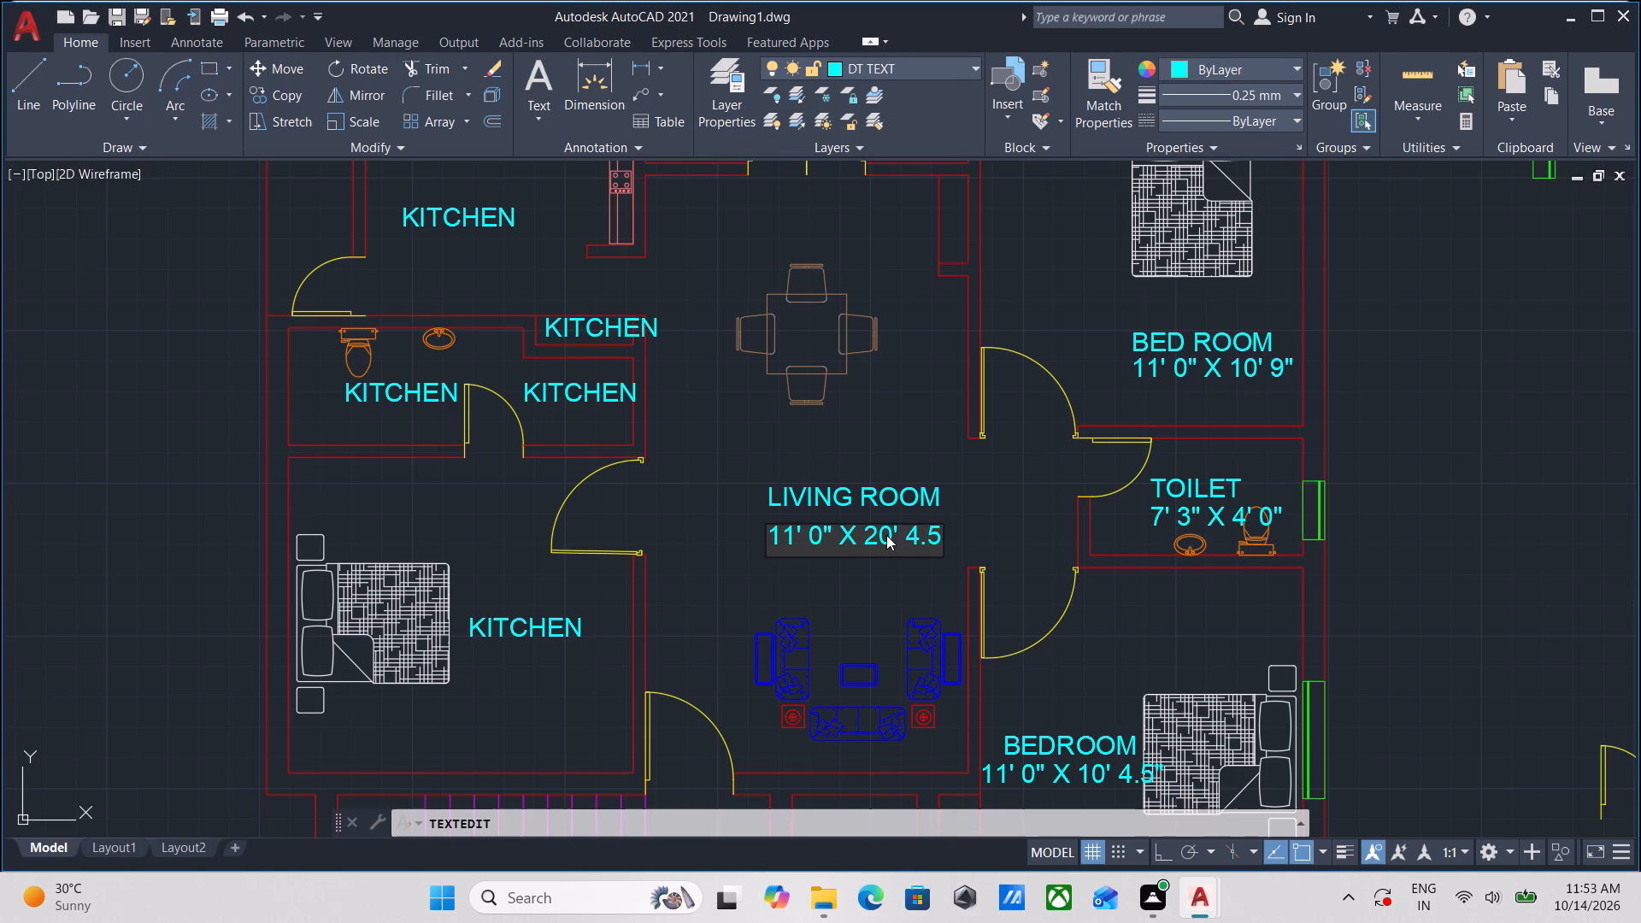
{"action": "key", "text": "shift+quotedbl"}
{"action": "key", "text": "Return"}
{"action": "key", "text": "Return"}
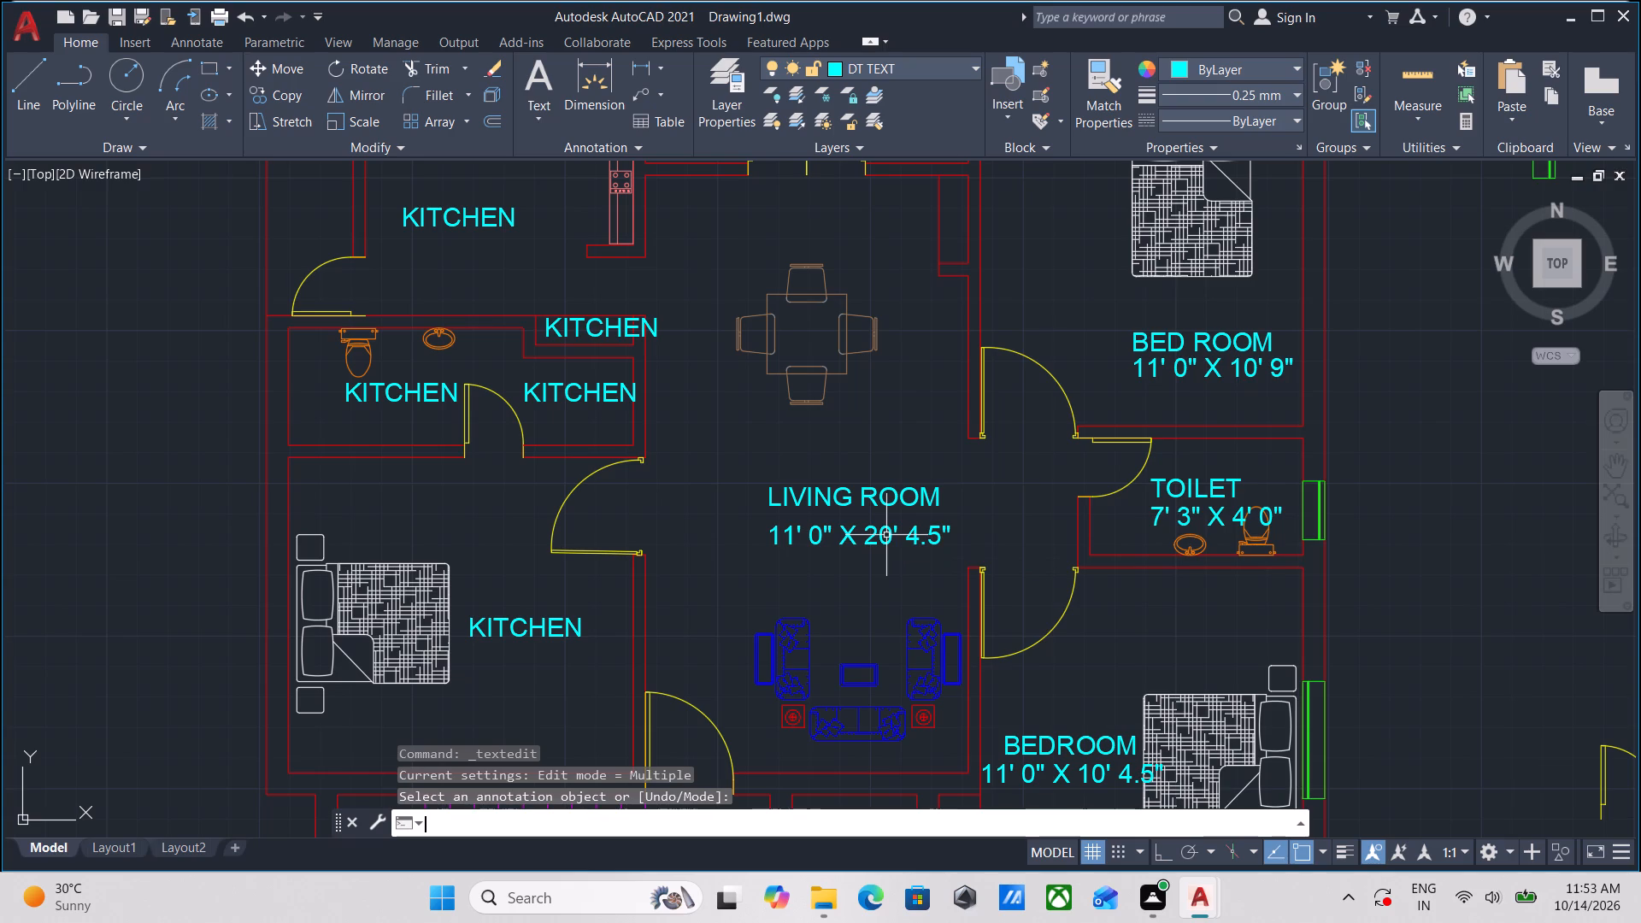
Copy the LIVING ROOM and 11' 0" X 20' 4.5" texts into the southern apartment, between its sofa set and the KITCHEN placeholder above the dining table.
{"action": "scroll", "coordinate": [892, 532], "scroll_direction": "up", "scroll_amount": 2}
{"action": "key", "text": "Escape"}
{"action": "scroll", "coordinate": [882, 538], "scroll_direction": "up", "scroll_amount": 1}
{"action": "scroll", "coordinate": [882, 538], "scroll_direction": "down", "scroll_amount": 2}
{"action": "left_click", "coordinate": [921, 586]}
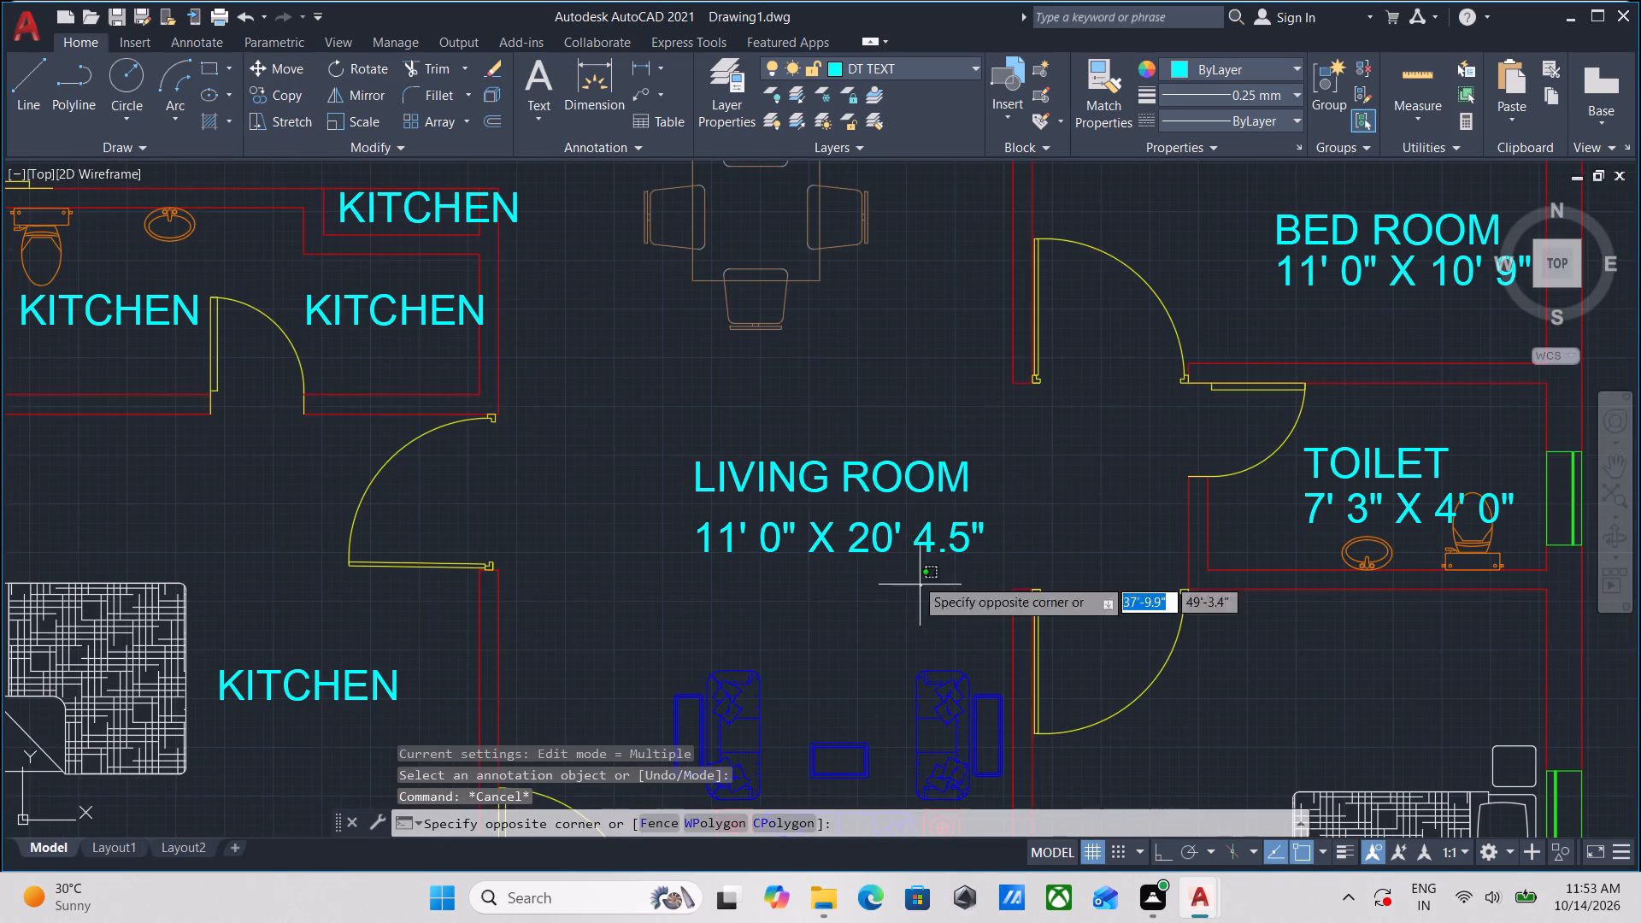
{"action": "left_click", "coordinate": [781, 409]}
{"action": "type", "text": "CO"}
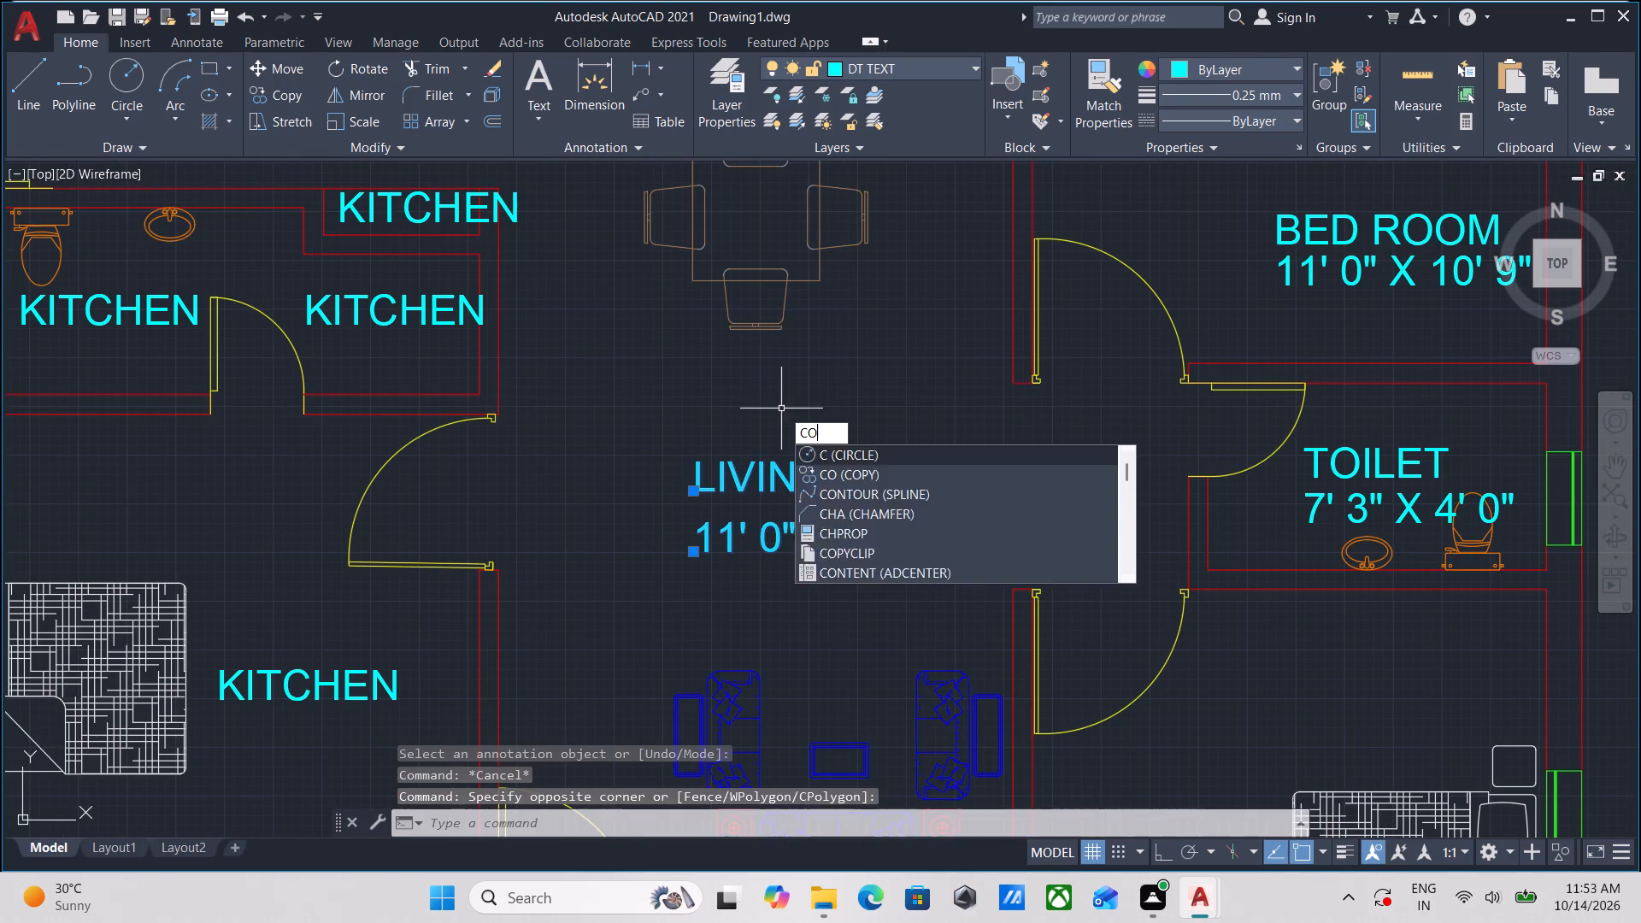
{"action": "key", "text": "Return"}
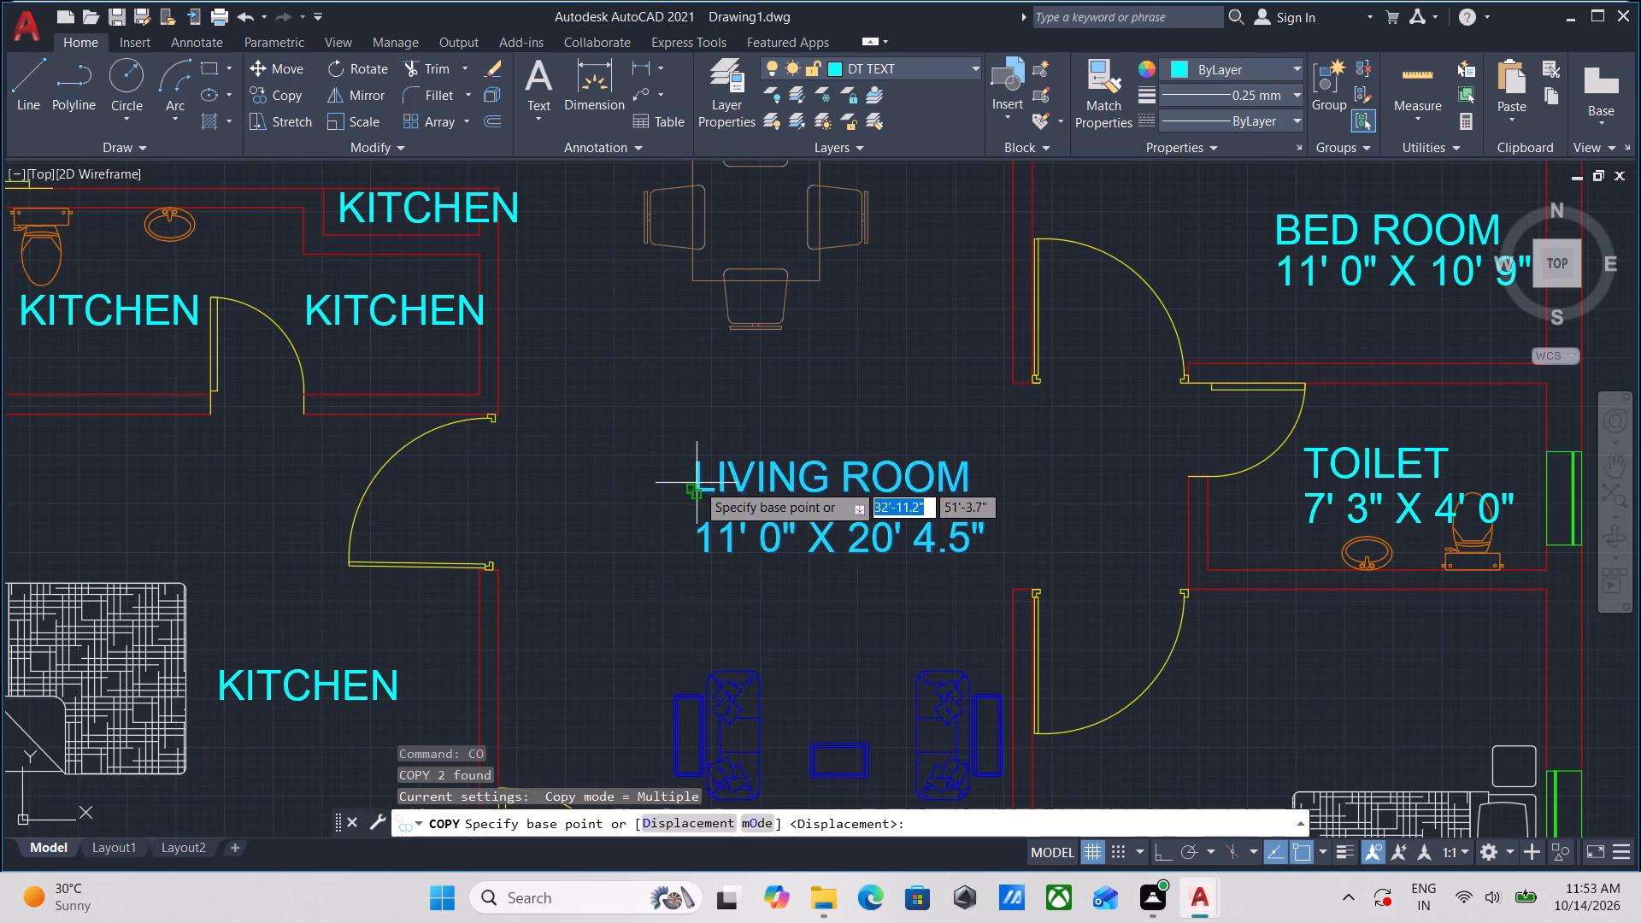
{"action": "left_click", "coordinate": [697, 483]}
{"action": "scroll", "coordinate": [697, 636], "scroll_direction": "down", "scroll_amount": 1}
{"action": "middle_click_drag", "start_coordinate": [697, 619], "coordinate": [687, 345]}
{"action": "scroll", "coordinate": [703, 409], "scroll_direction": "down", "scroll_amount": 1}
{"action": "middle_click_drag", "start_coordinate": [705, 429], "coordinate": [719, 179]}
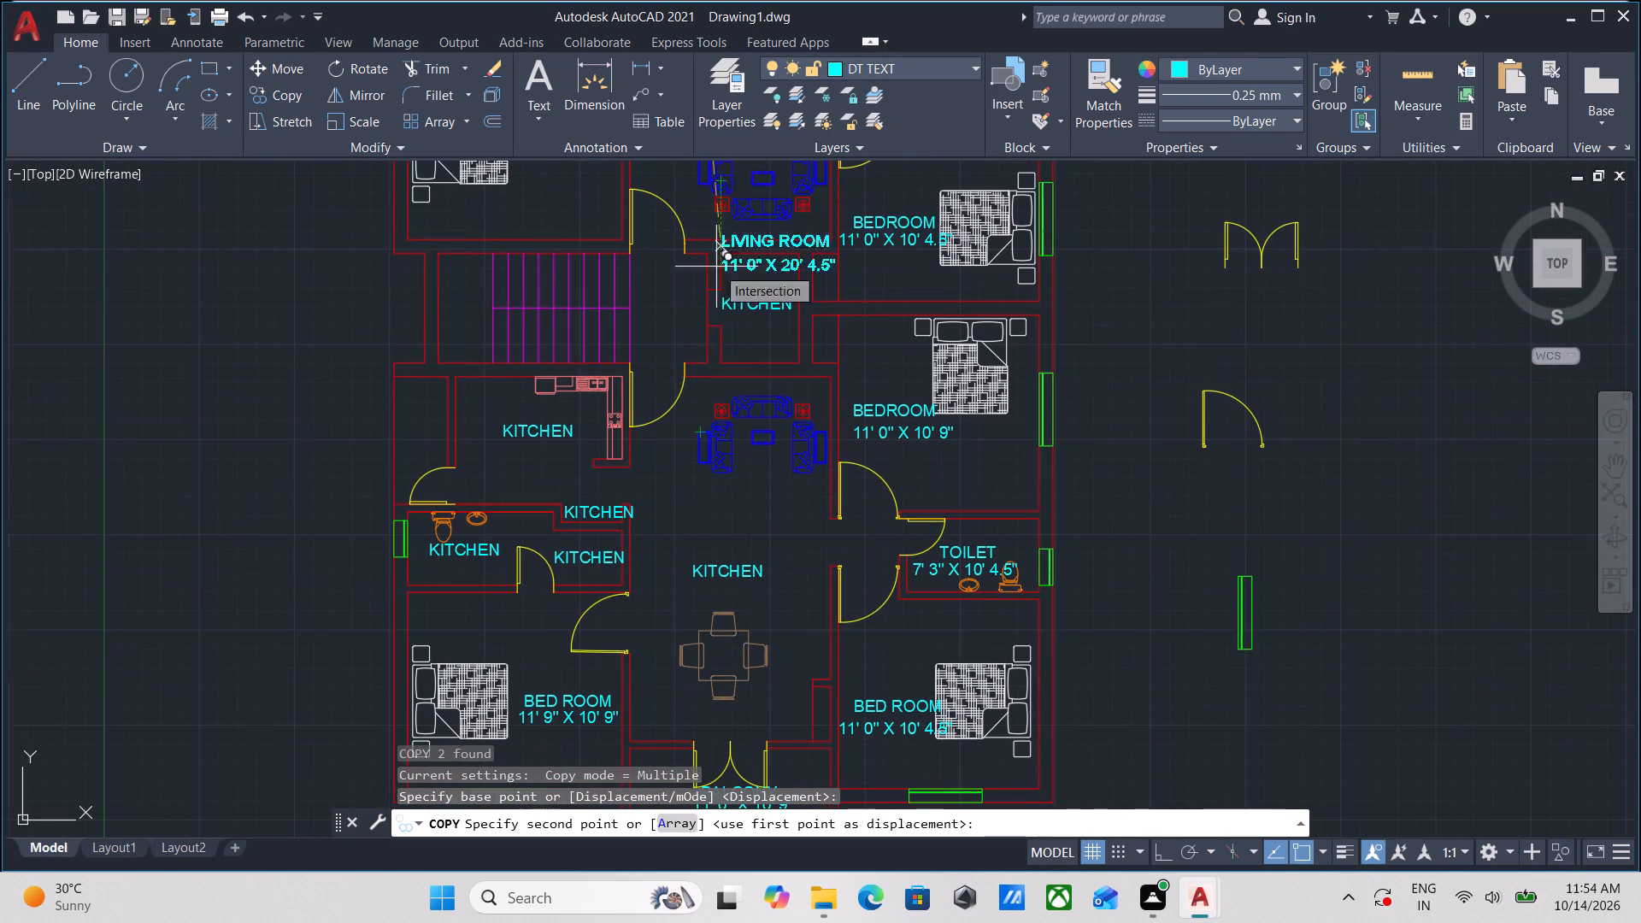
{"action": "middle_click_drag", "start_coordinate": [714, 431], "coordinate": [706, 241]}
{"action": "scroll", "coordinate": [701, 416], "scroll_direction": "up", "scroll_amount": 2}
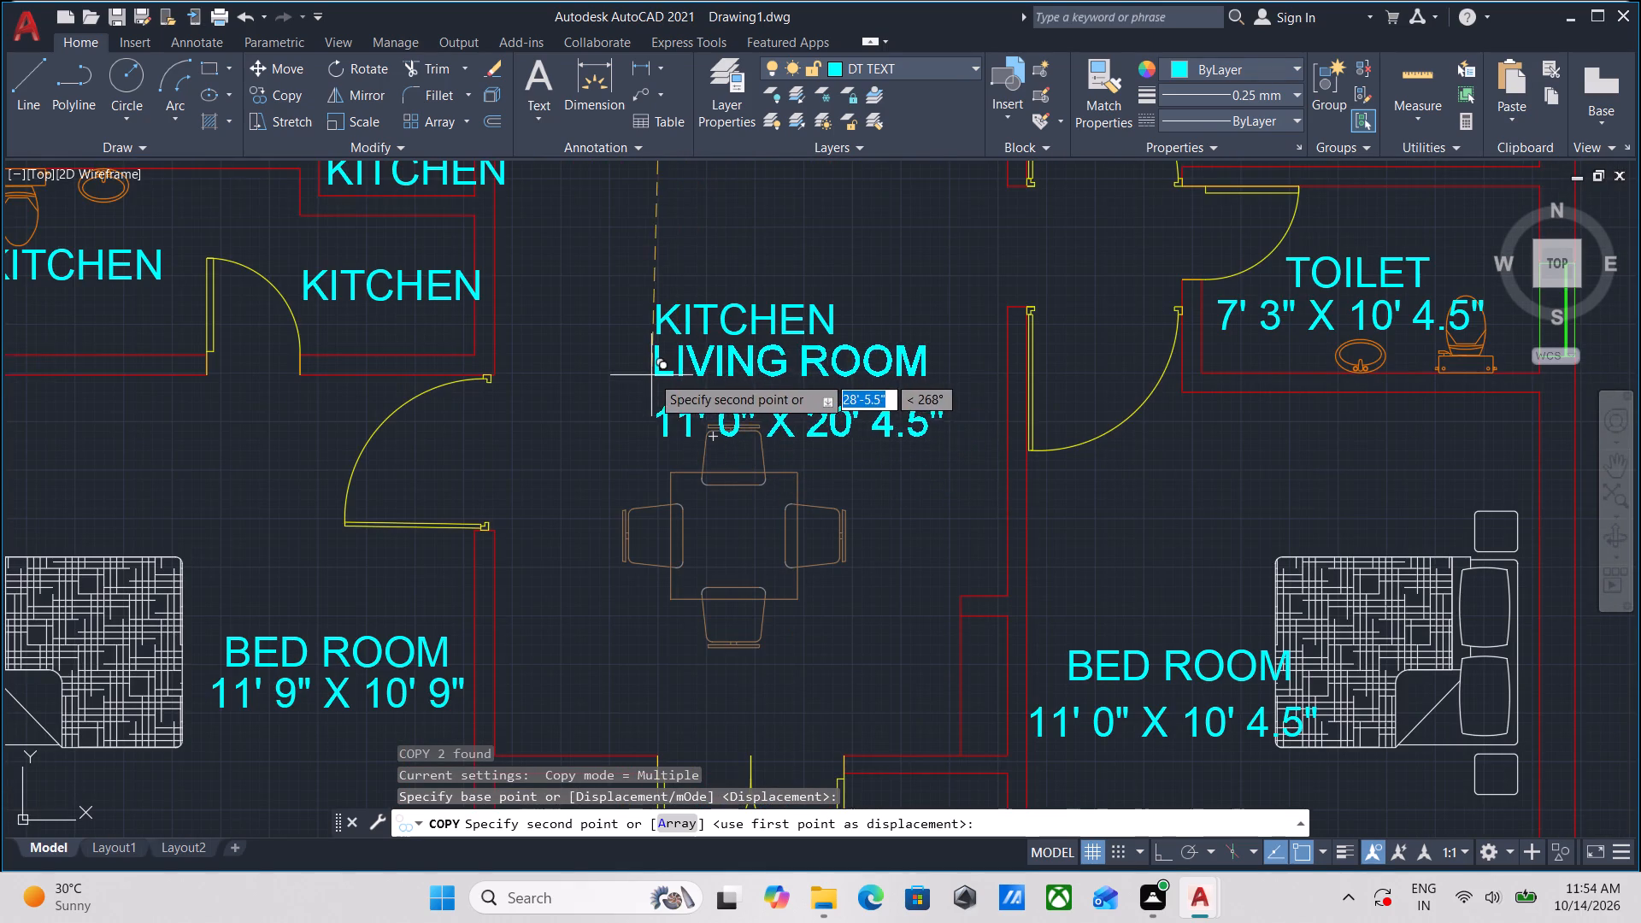
{"action": "middle_click_drag", "start_coordinate": [639, 228], "coordinate": [639, 418]}
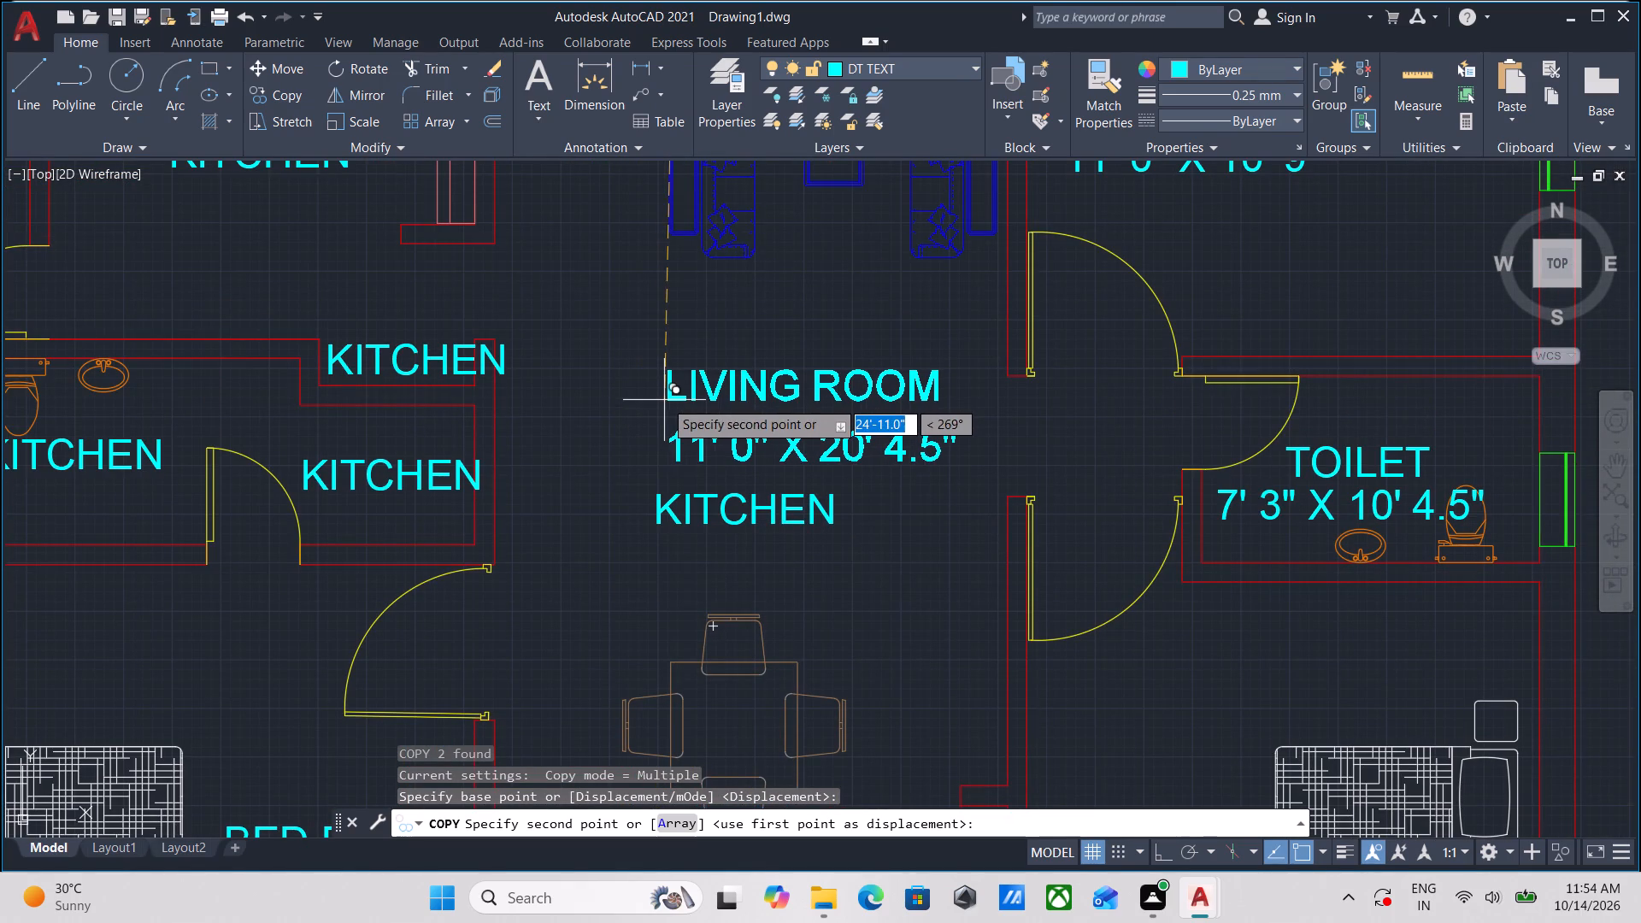
{"action": "left_click", "coordinate": [659, 392]}
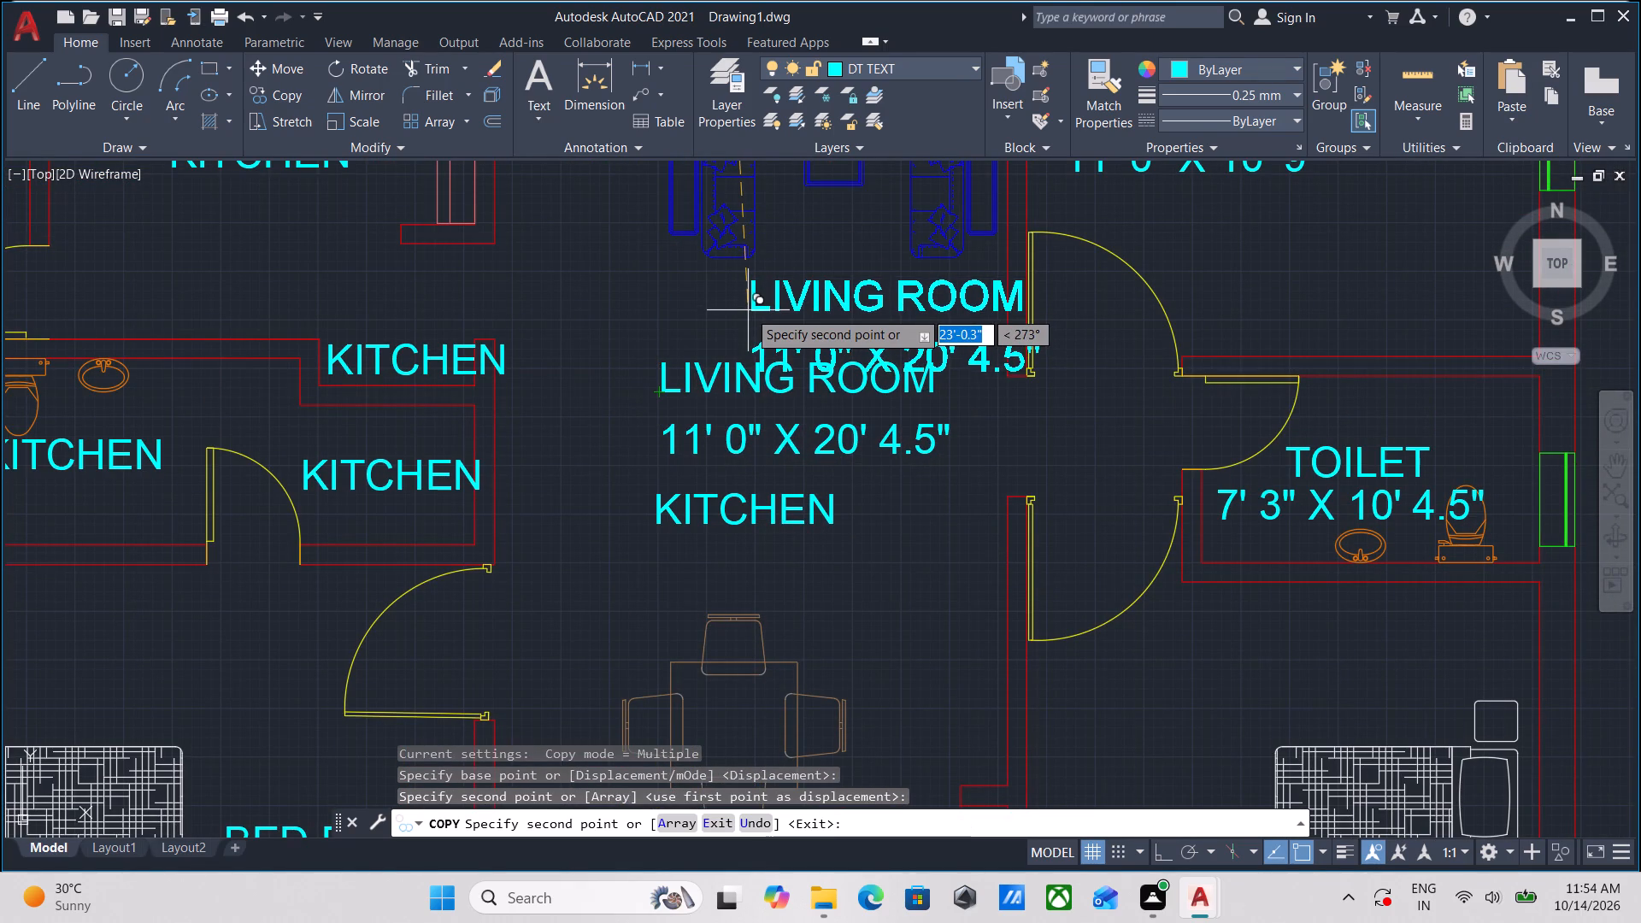
{"action": "key", "text": "Escape"}
Erase the KITCHEN placeholder above the southern apartment's dining table.
{"action": "left_click_drag", "start_coordinate": [849, 573], "coordinate": [815, 536]}
{"action": "left_click", "coordinate": [762, 497]}
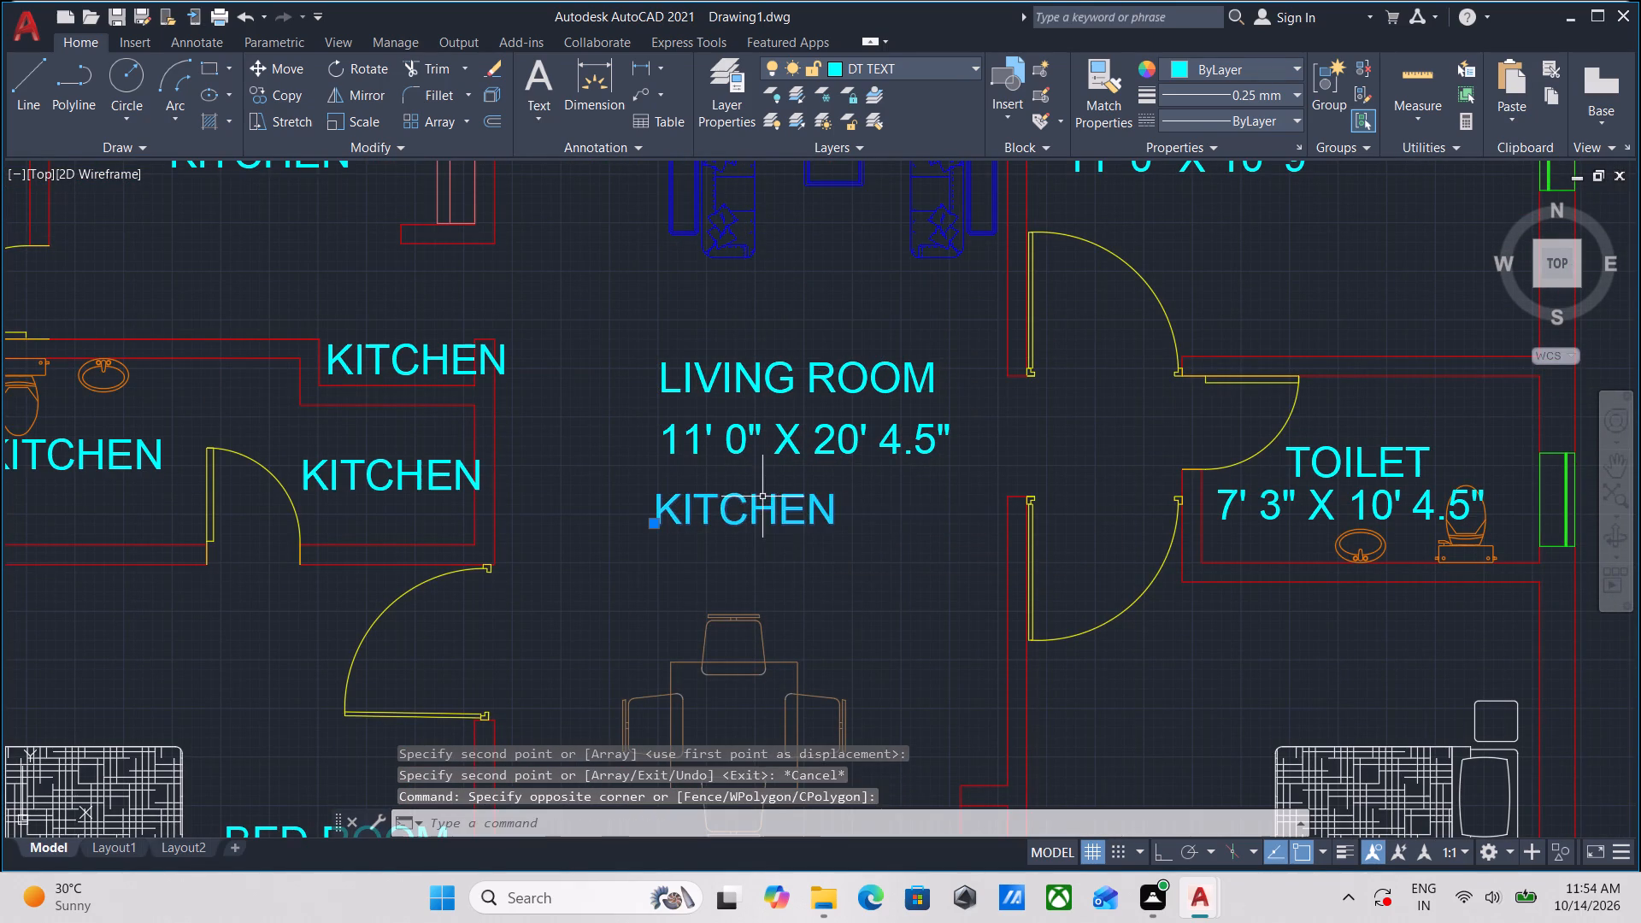
{"action": "right_click_drag", "start_coordinate": [761, 497], "coordinate": [739, 511]}
{"action": "left_click", "coordinate": [797, 480]}
Move the southern apartment's LIVING ROOM and 11' 0" X 20' 4.5" texts straight down, closer to the dining table.
{"action": "left_click_drag", "start_coordinate": [796, 519], "coordinate": [792, 501]}
{"action": "left_click", "coordinate": [707, 332]}
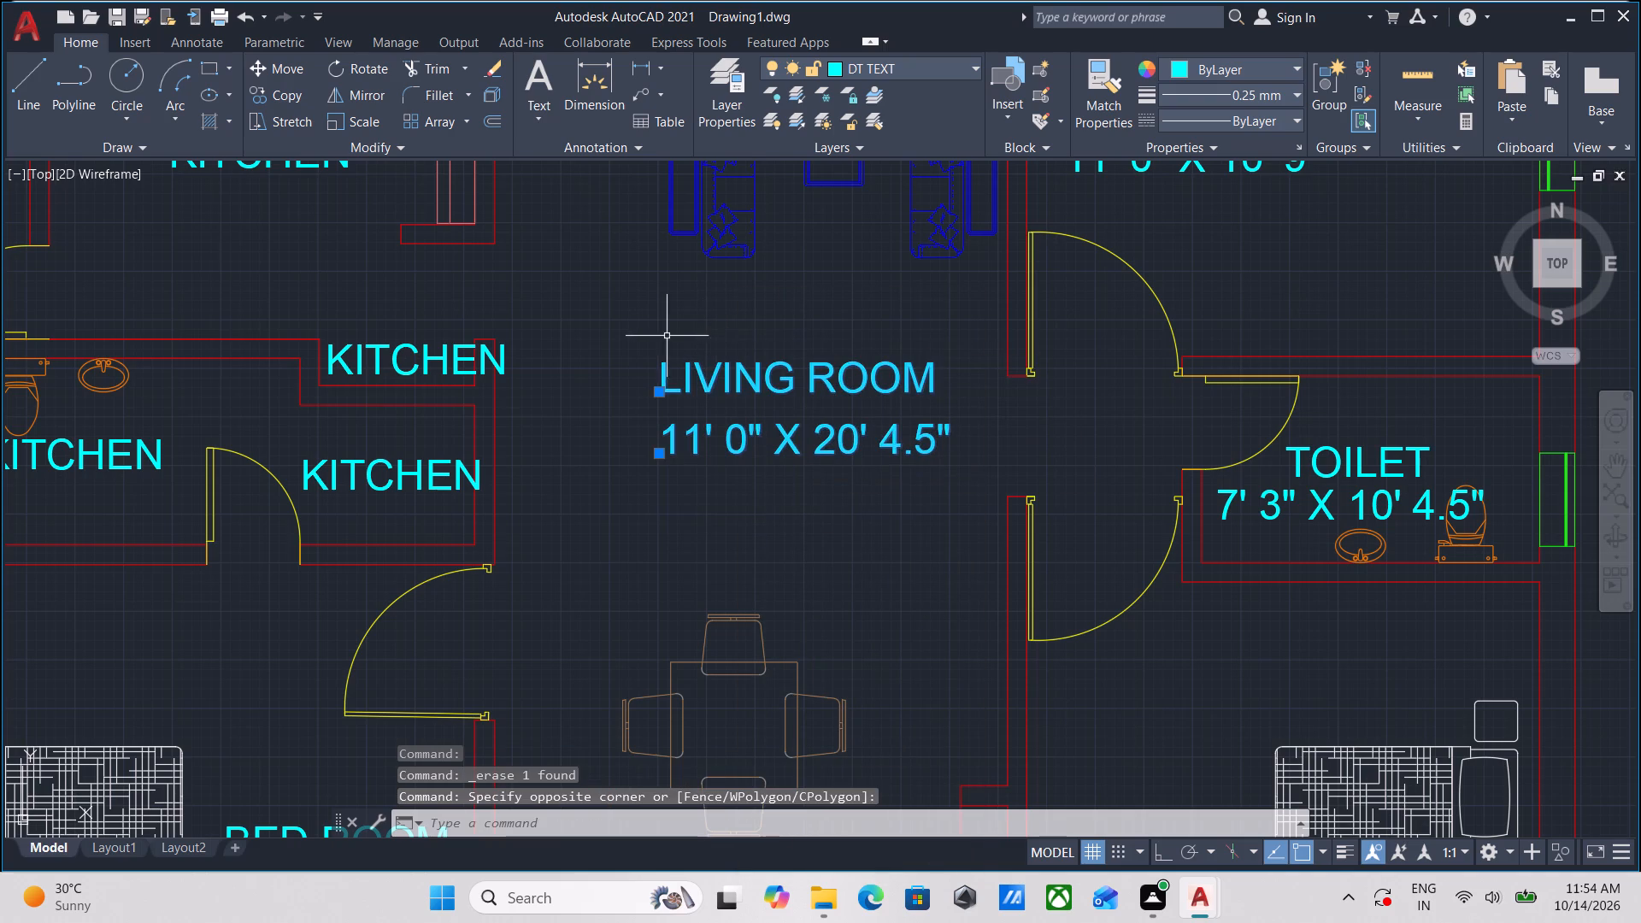
{"action": "key", "text": "m"}
{"action": "key", "text": "Return"}
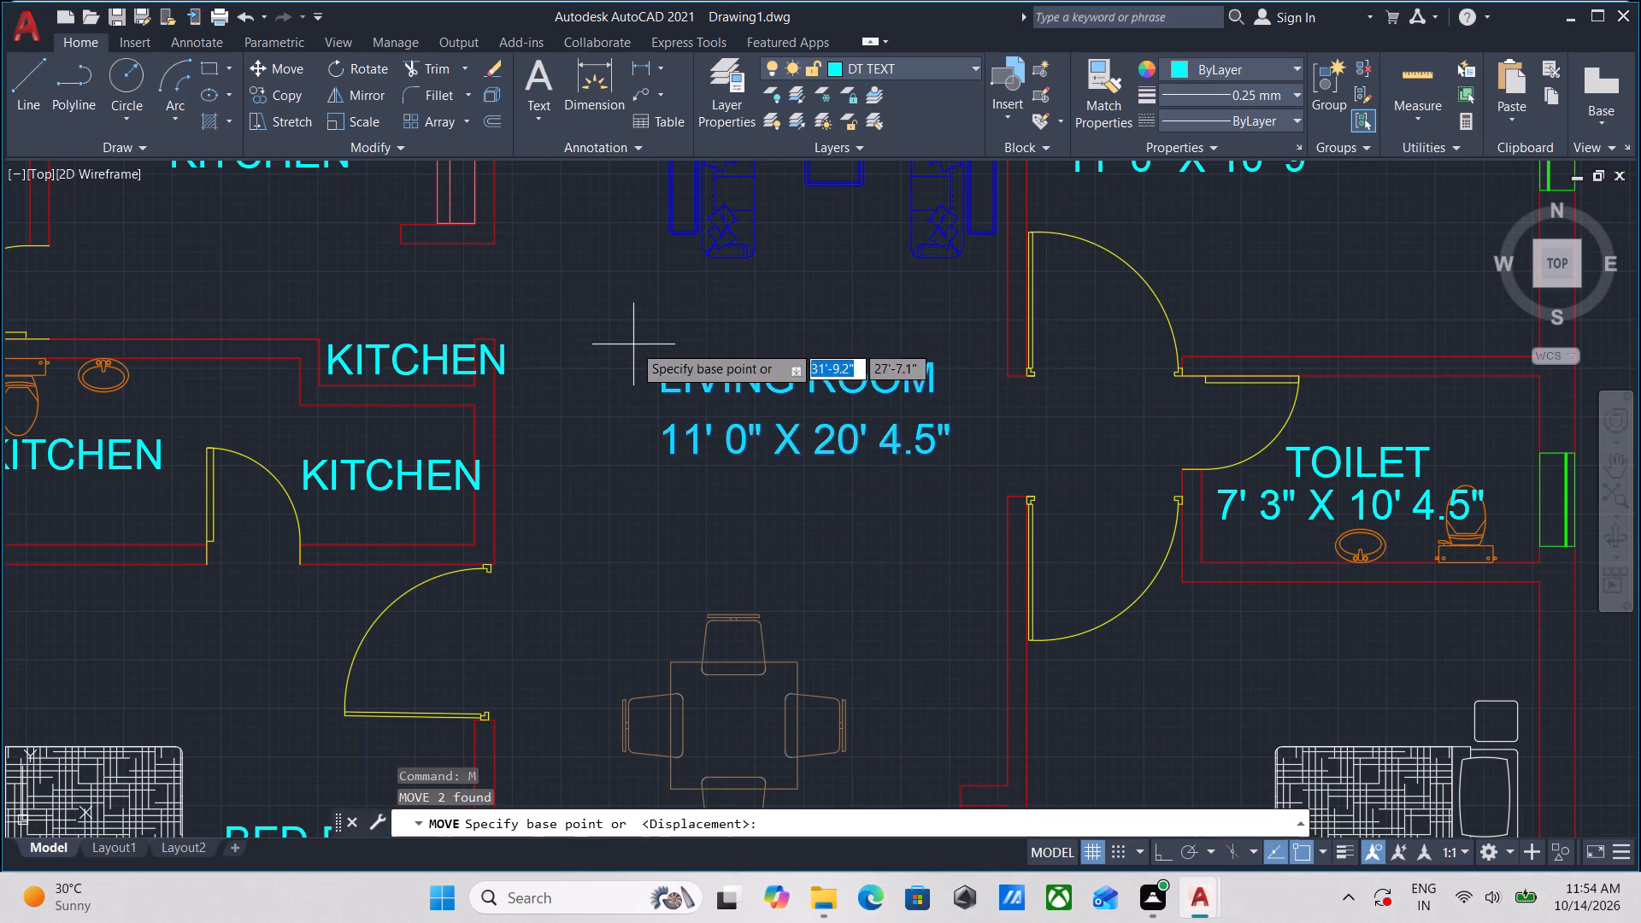
{"action": "left_click", "coordinate": [662, 391]}
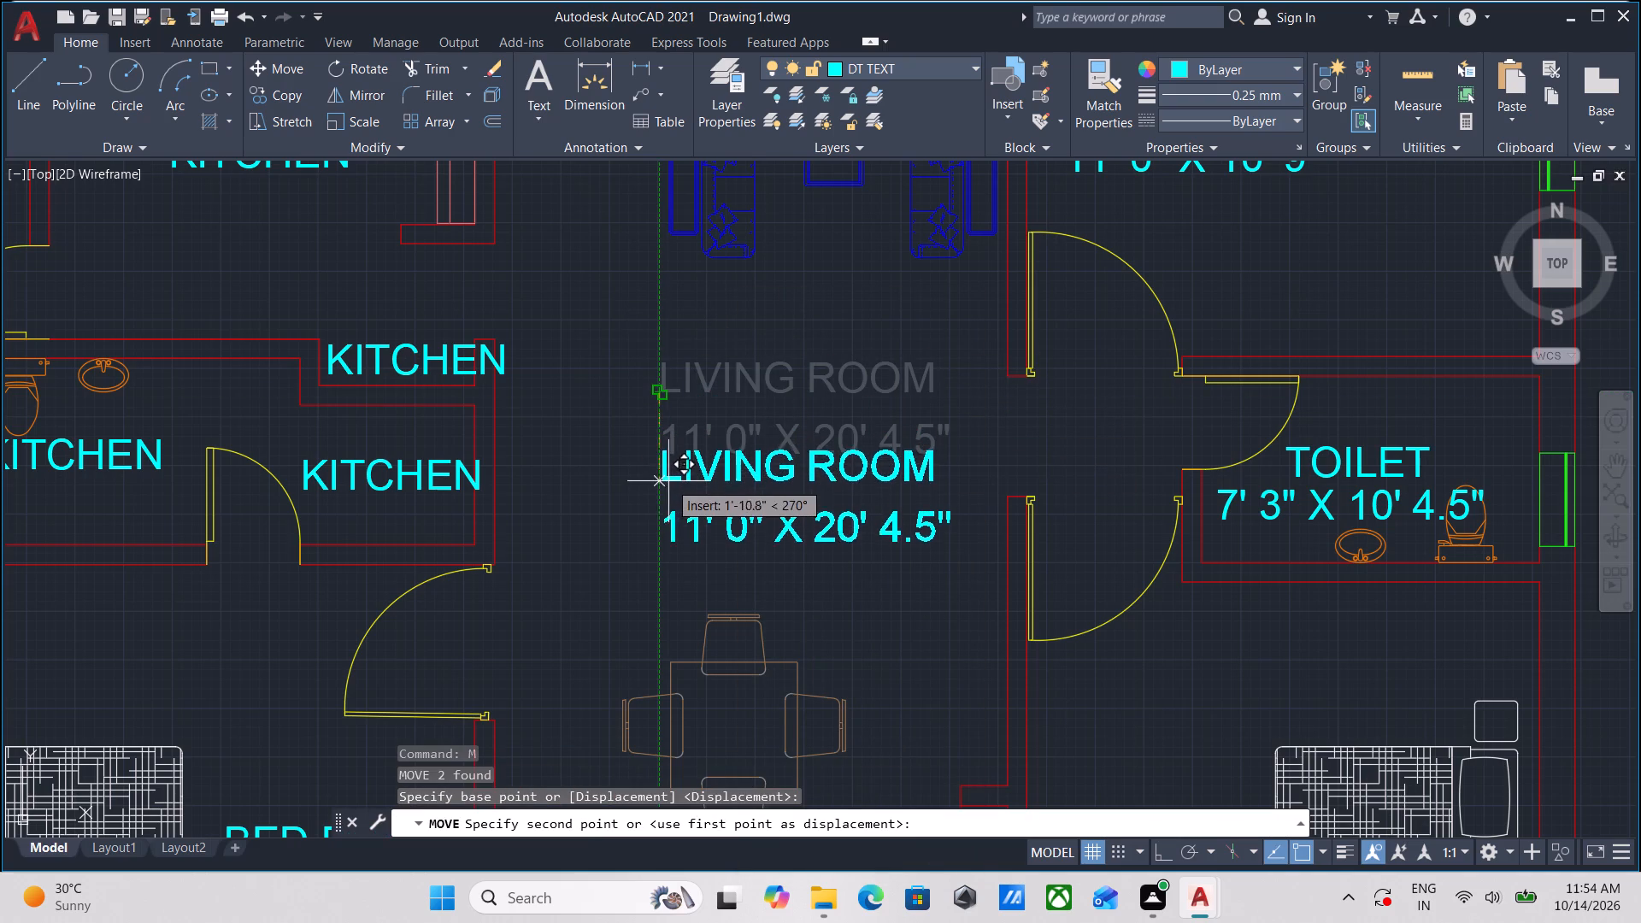
{"action": "left_click", "coordinate": [667, 504]}
Replace the KITCHEN placeholder east of the door in the southern apartment's western toilet with W/M.
{"action": "scroll", "coordinate": [714, 353], "scroll_direction": "down", "scroll_amount": 1}
{"action": "middle_click_drag", "start_coordinate": [714, 353], "coordinate": [793, 353]}
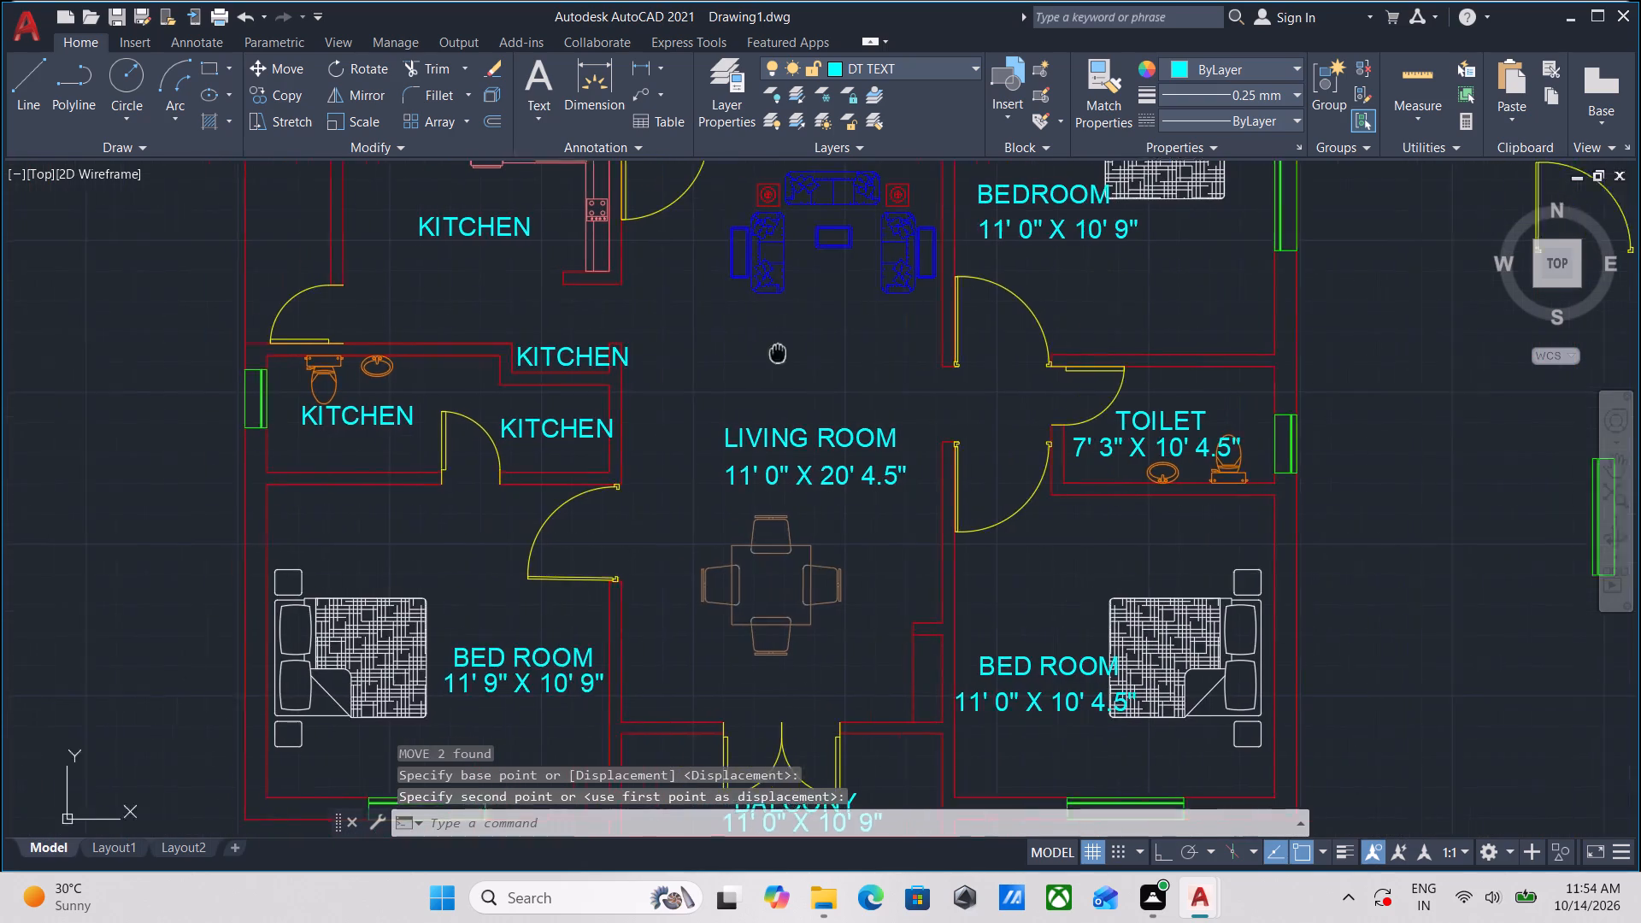
{"action": "middle_click_drag", "start_coordinate": [793, 353], "coordinate": [810, 352]}
{"action": "double_click", "coordinate": [598, 427]}
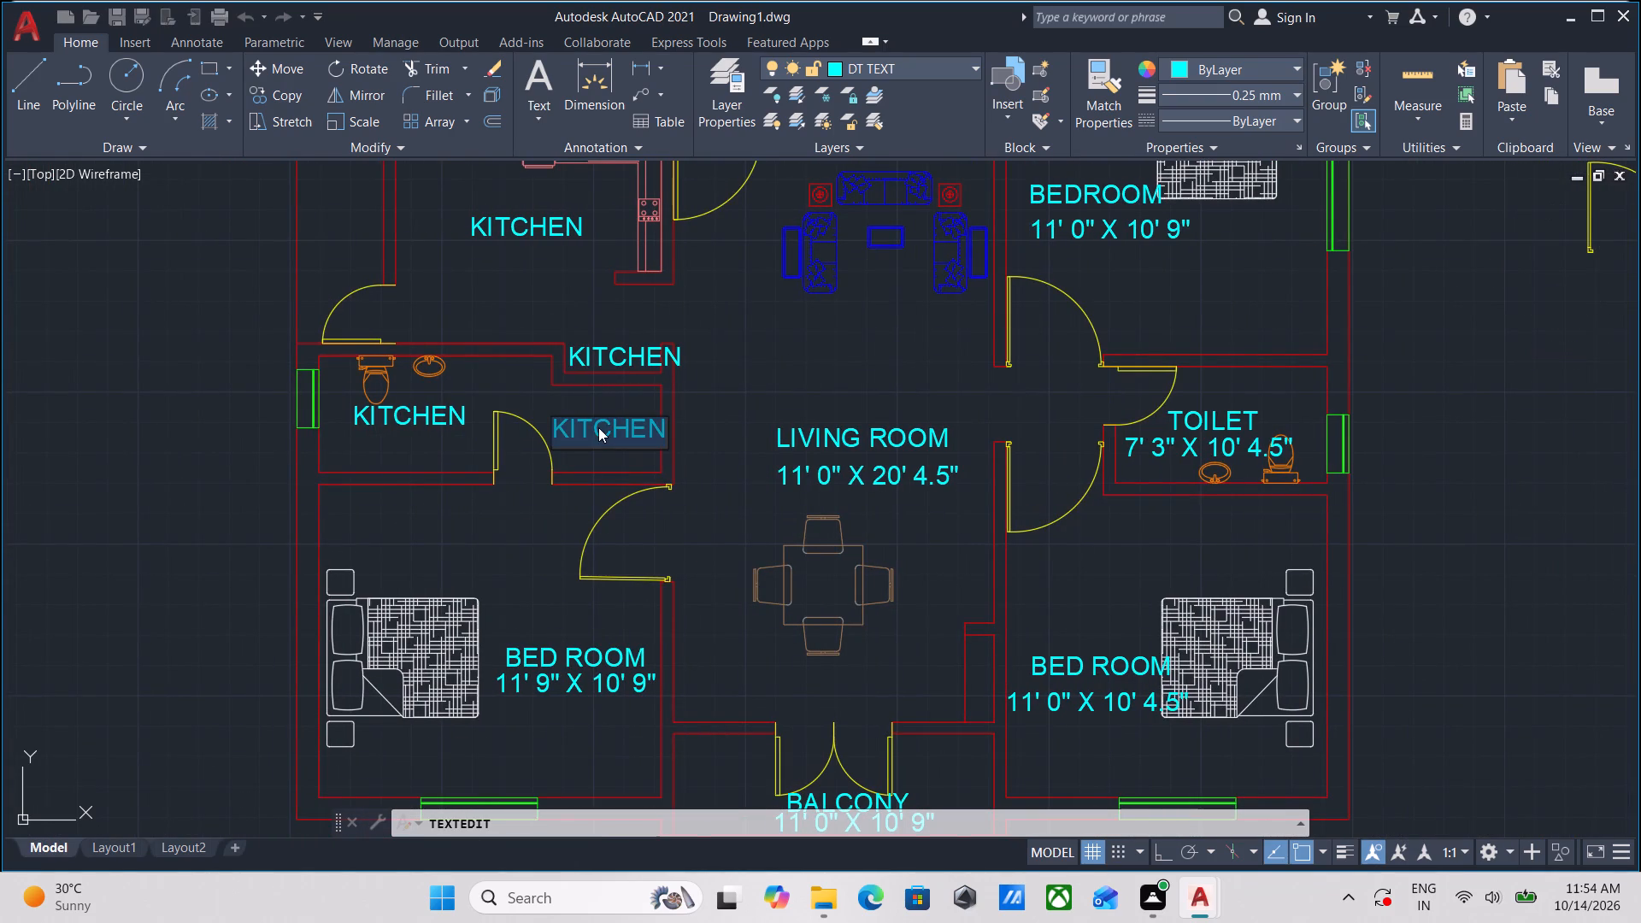
{"action": "key", "text": "BackSpace"}
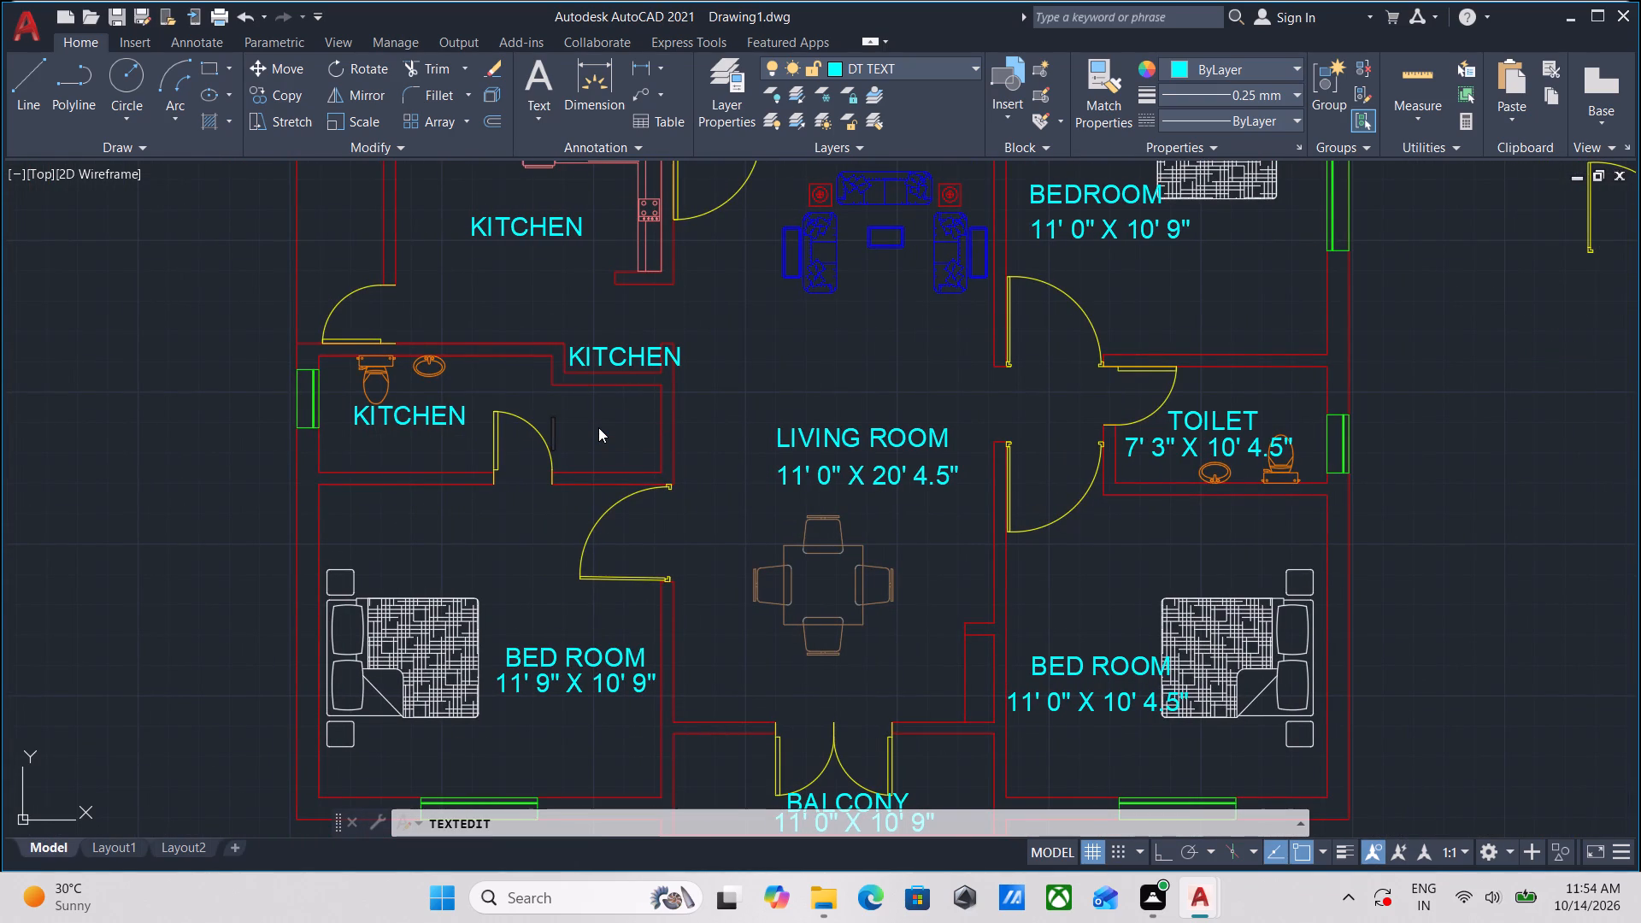
{"action": "key", "text": "space"}
{"action": "type", "text": "W"}
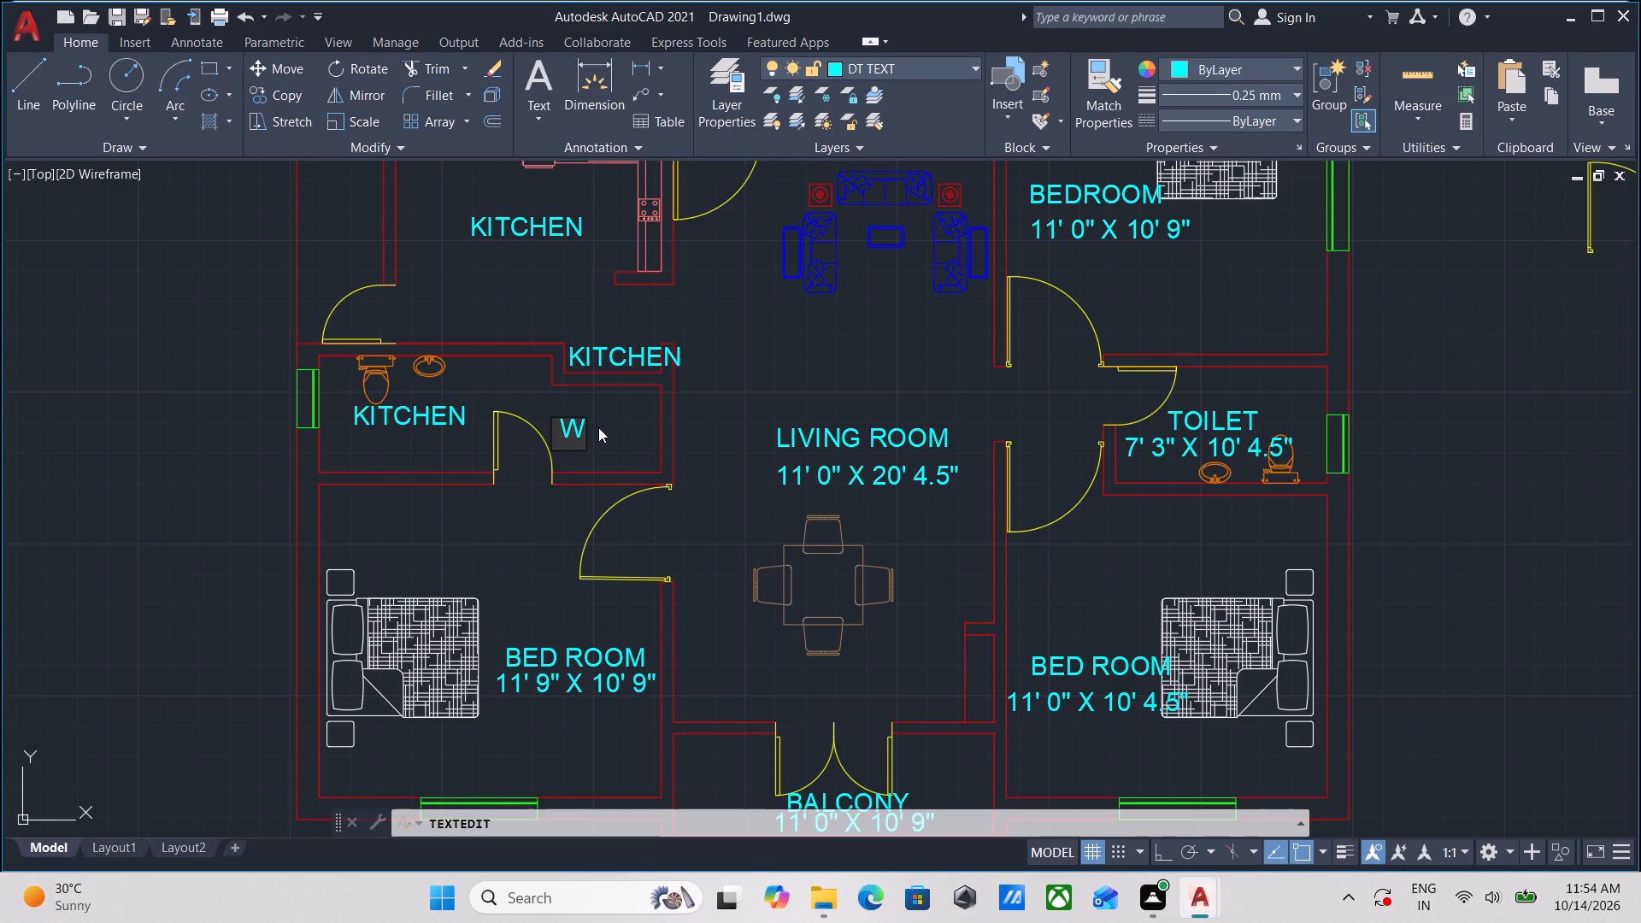
{"action": "key", "text": "slash"}
{"action": "key", "text": "m"}
{"action": "key", "text": "Return"}
{"action": "key", "text": "Return"}
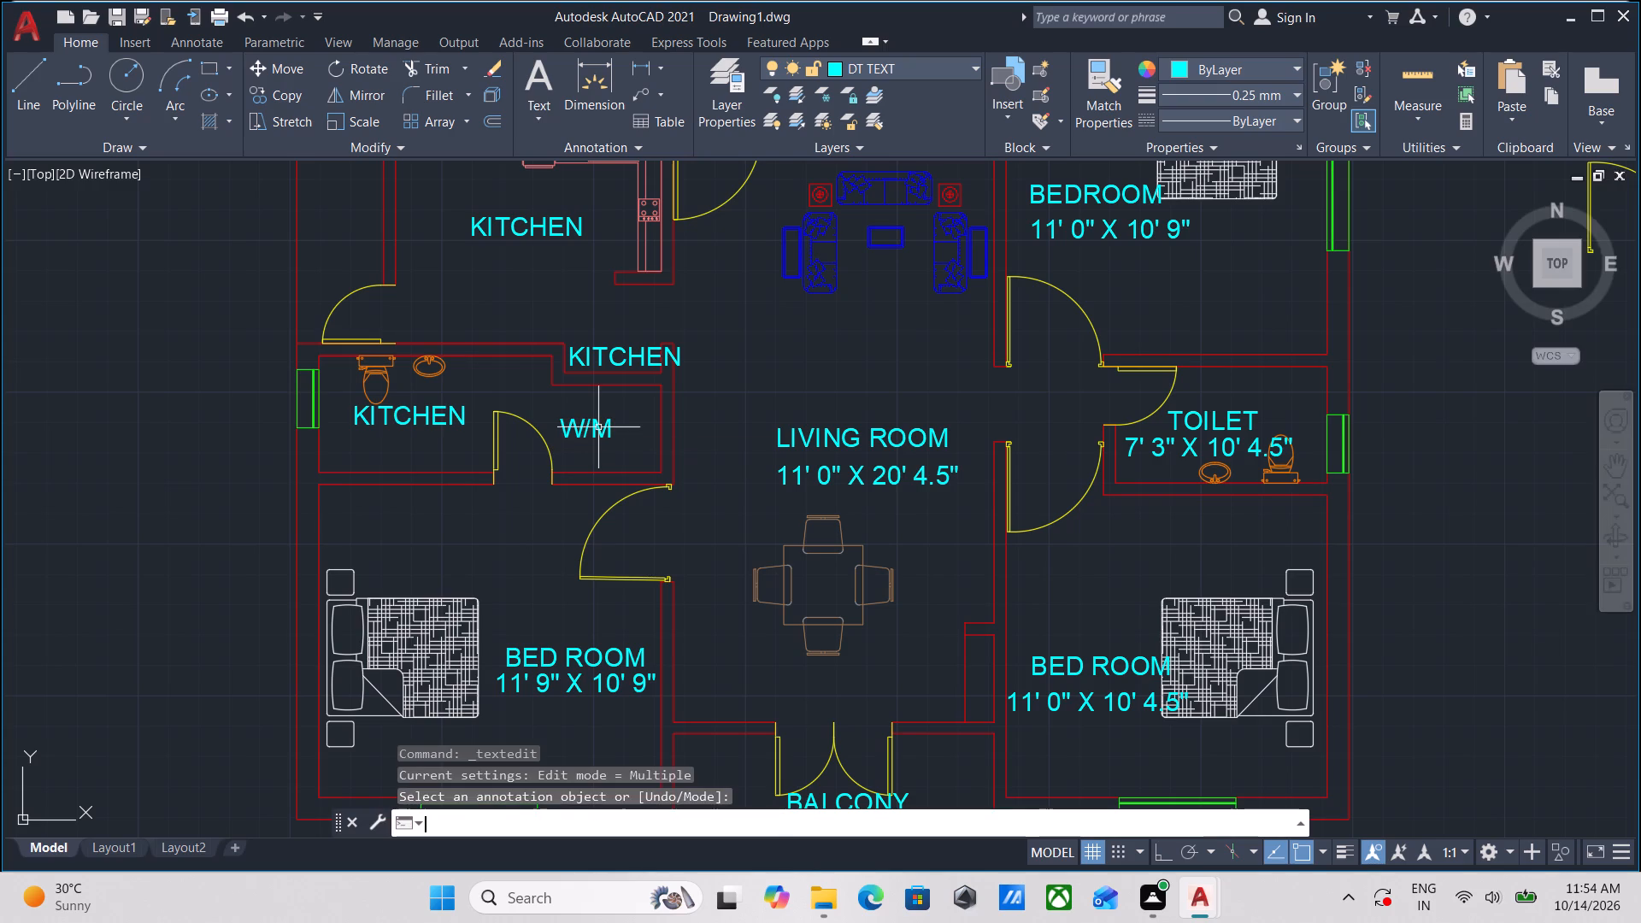
Replace the KITCHEN placeholder in the wall recess just above the W/M label with CB.
{"action": "double_click", "coordinate": [617, 351]}
{"action": "type", "text": "CB"}
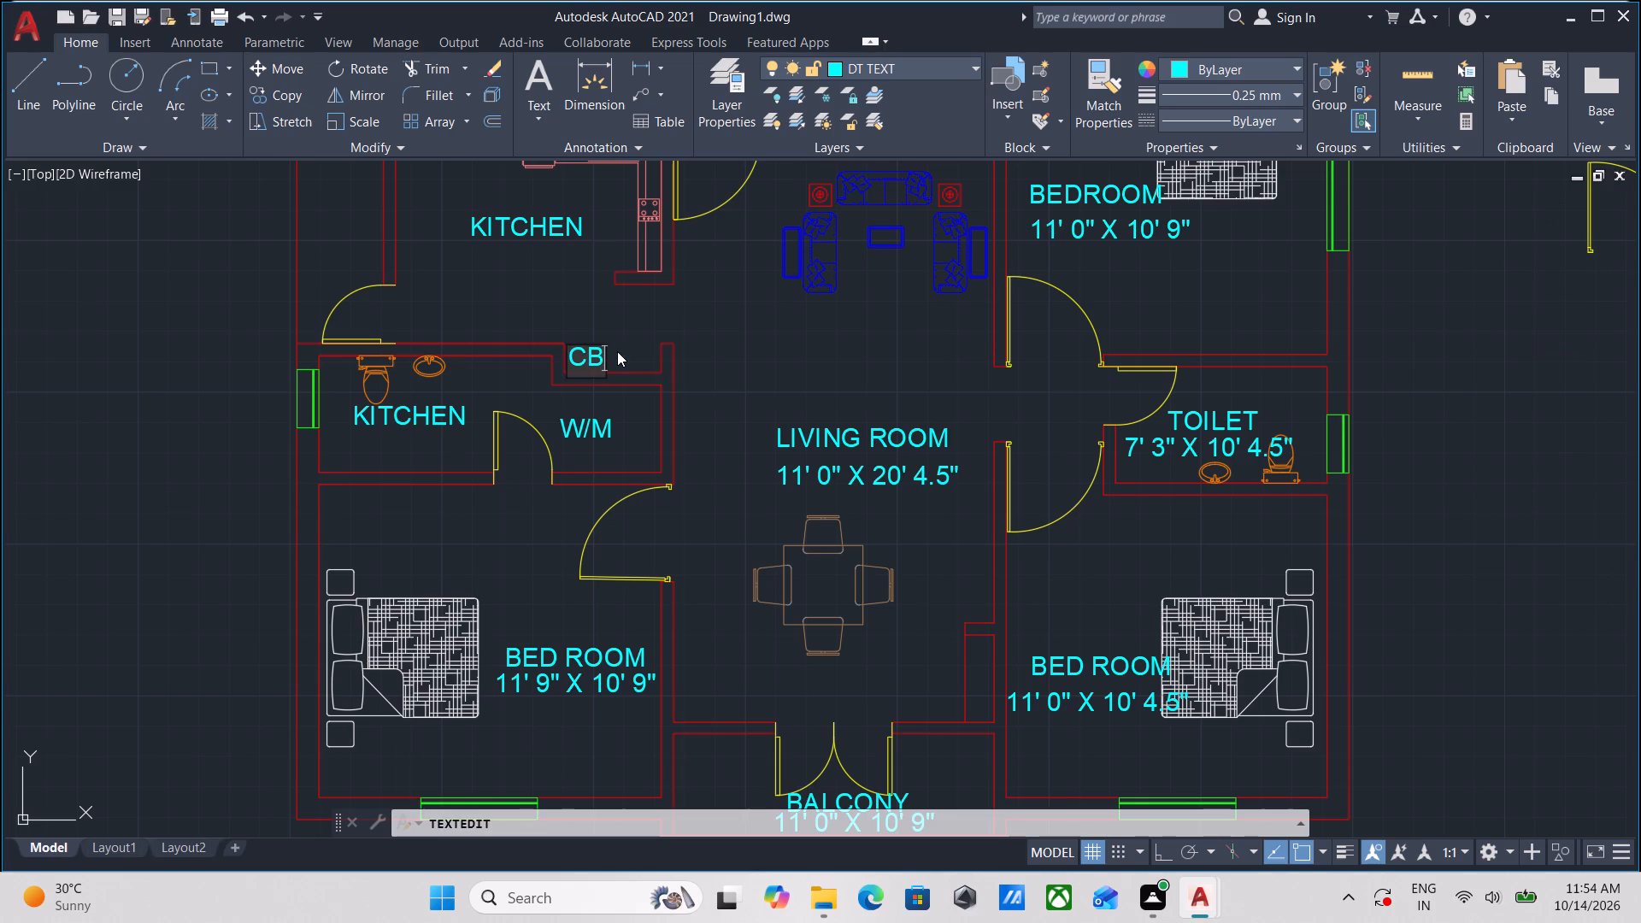
{"action": "key", "text": "Return"}
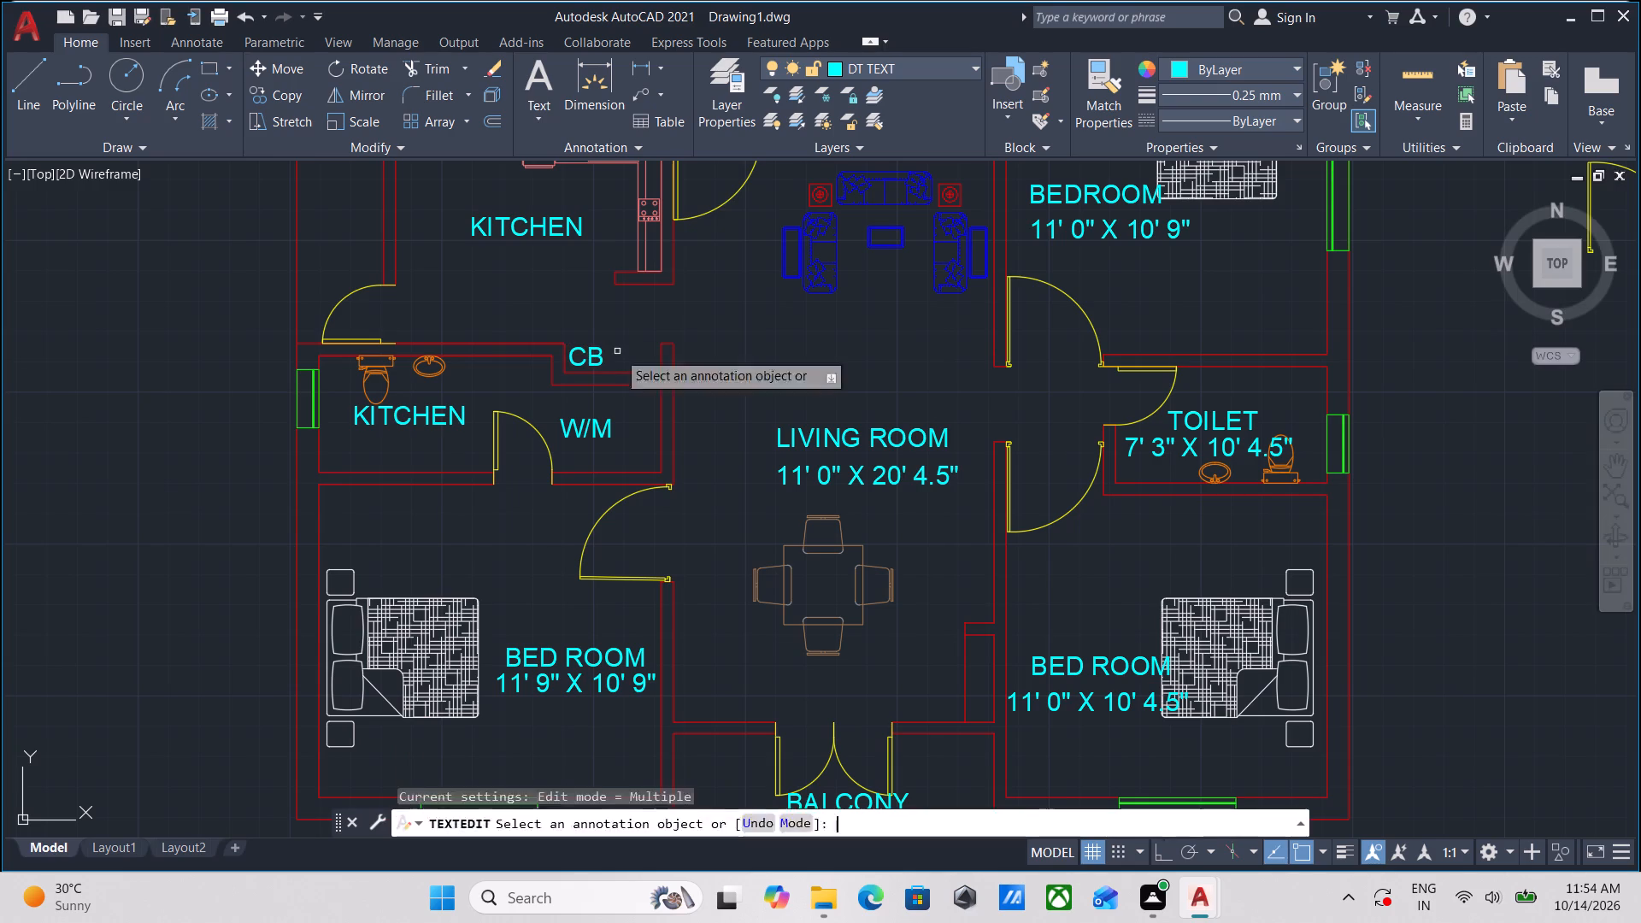
{"action": "key", "text": "Return"}
Replace the KITCHEN placeholder below the WC and washbasin in the southern apartment's western toilet with TOILET.
{"action": "scroll", "coordinate": [537, 420], "scroll_direction": "down", "scroll_amount": 1}
{"action": "scroll", "coordinate": [524, 450], "scroll_direction": "up", "scroll_amount": 1}
{"action": "middle_click_drag", "start_coordinate": [530, 461], "coordinate": [547, 409]}
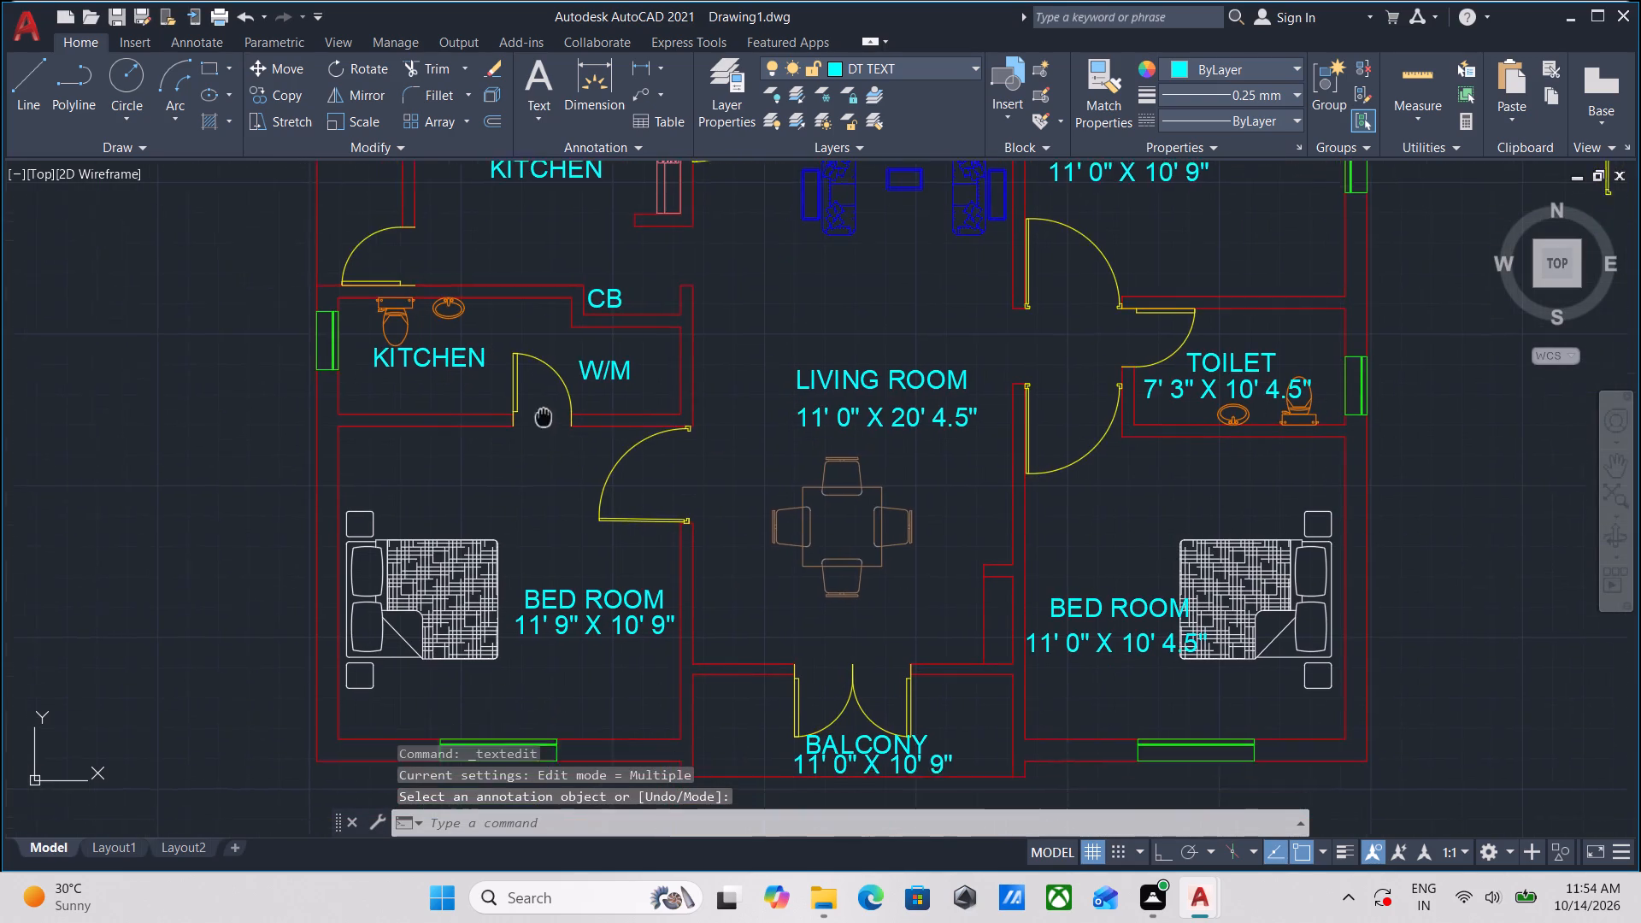
{"action": "middle_click_drag", "start_coordinate": [547, 409], "coordinate": [561, 383]}
{"action": "scroll", "coordinate": [545, 395], "scroll_direction": "down", "scroll_amount": 1}
{"action": "middle_click_drag", "start_coordinate": [544, 397], "coordinate": [561, 475]}
{"action": "double_click", "coordinate": [508, 427]}
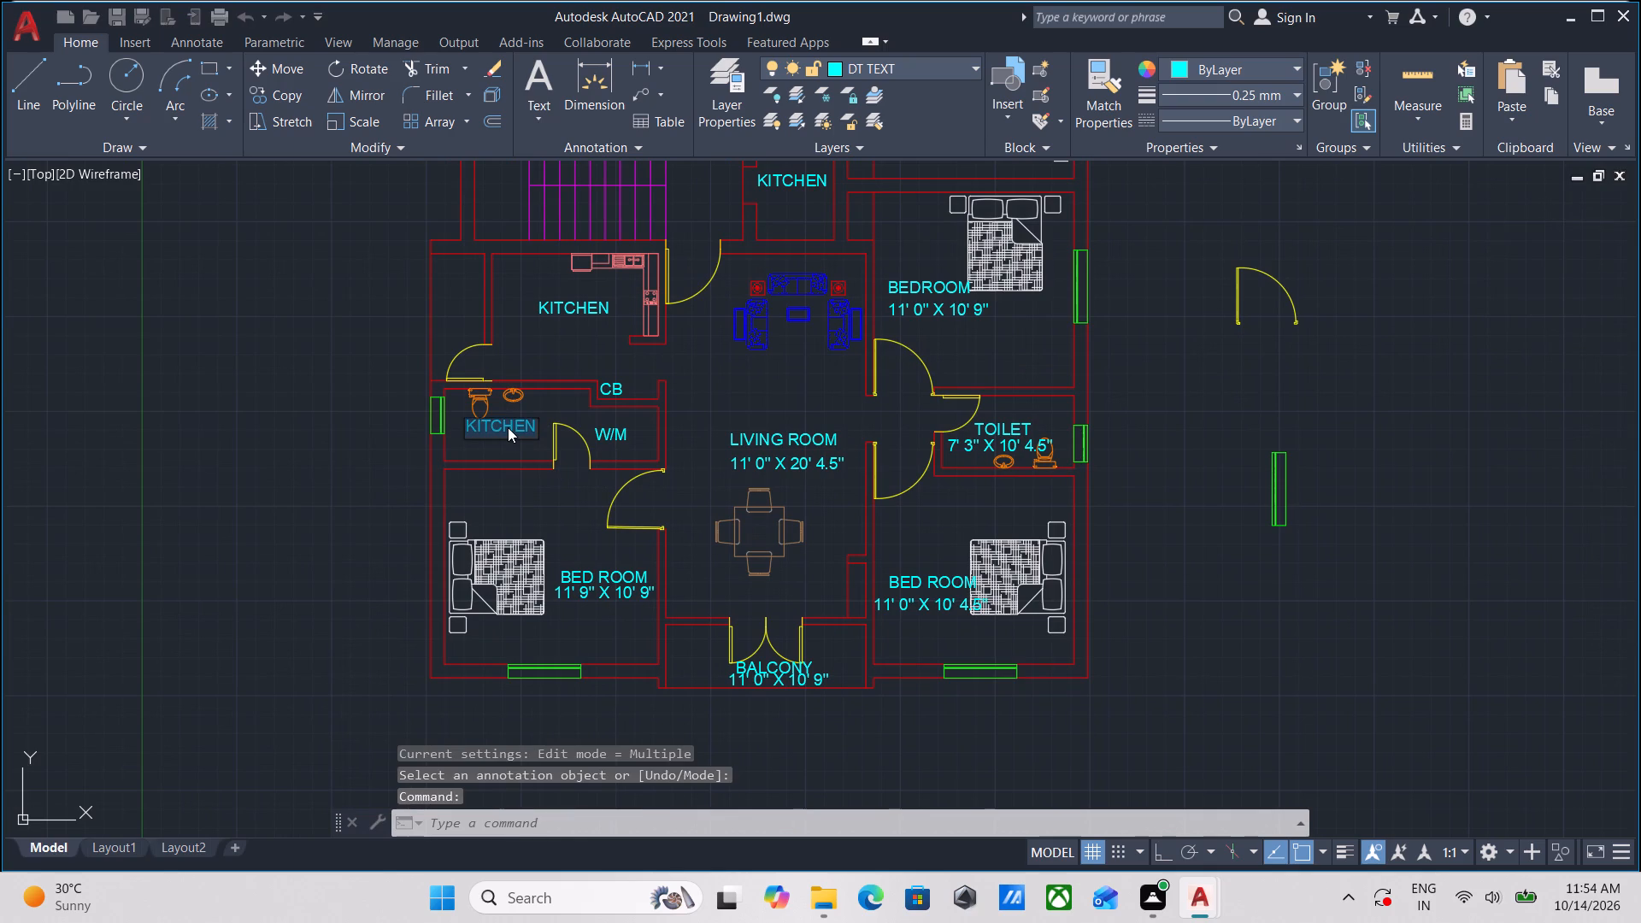
{"action": "key", "text": "BackSpace"}
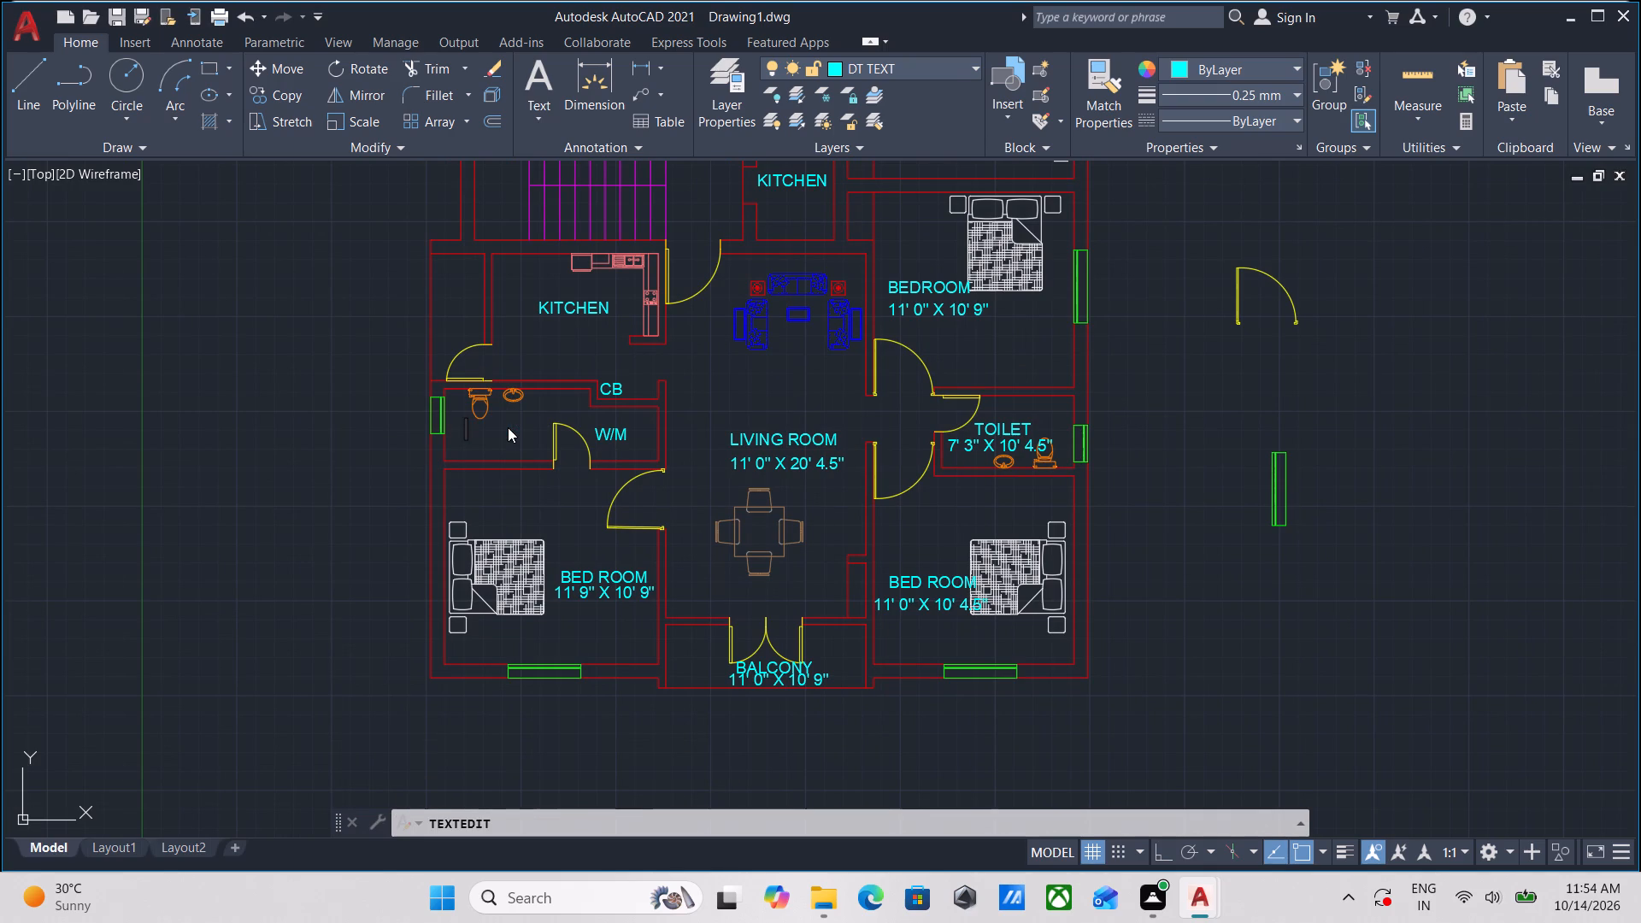
{"action": "type", "text": "TOILET"}
{"action": "key", "text": "Return"}
{"action": "key", "text": "Return"}
Copy the TOILET label about 11 inches straight down in the southern apartment's western toilet.
{"action": "scroll", "coordinate": [510, 427], "scroll_direction": "up", "scroll_amount": 2}
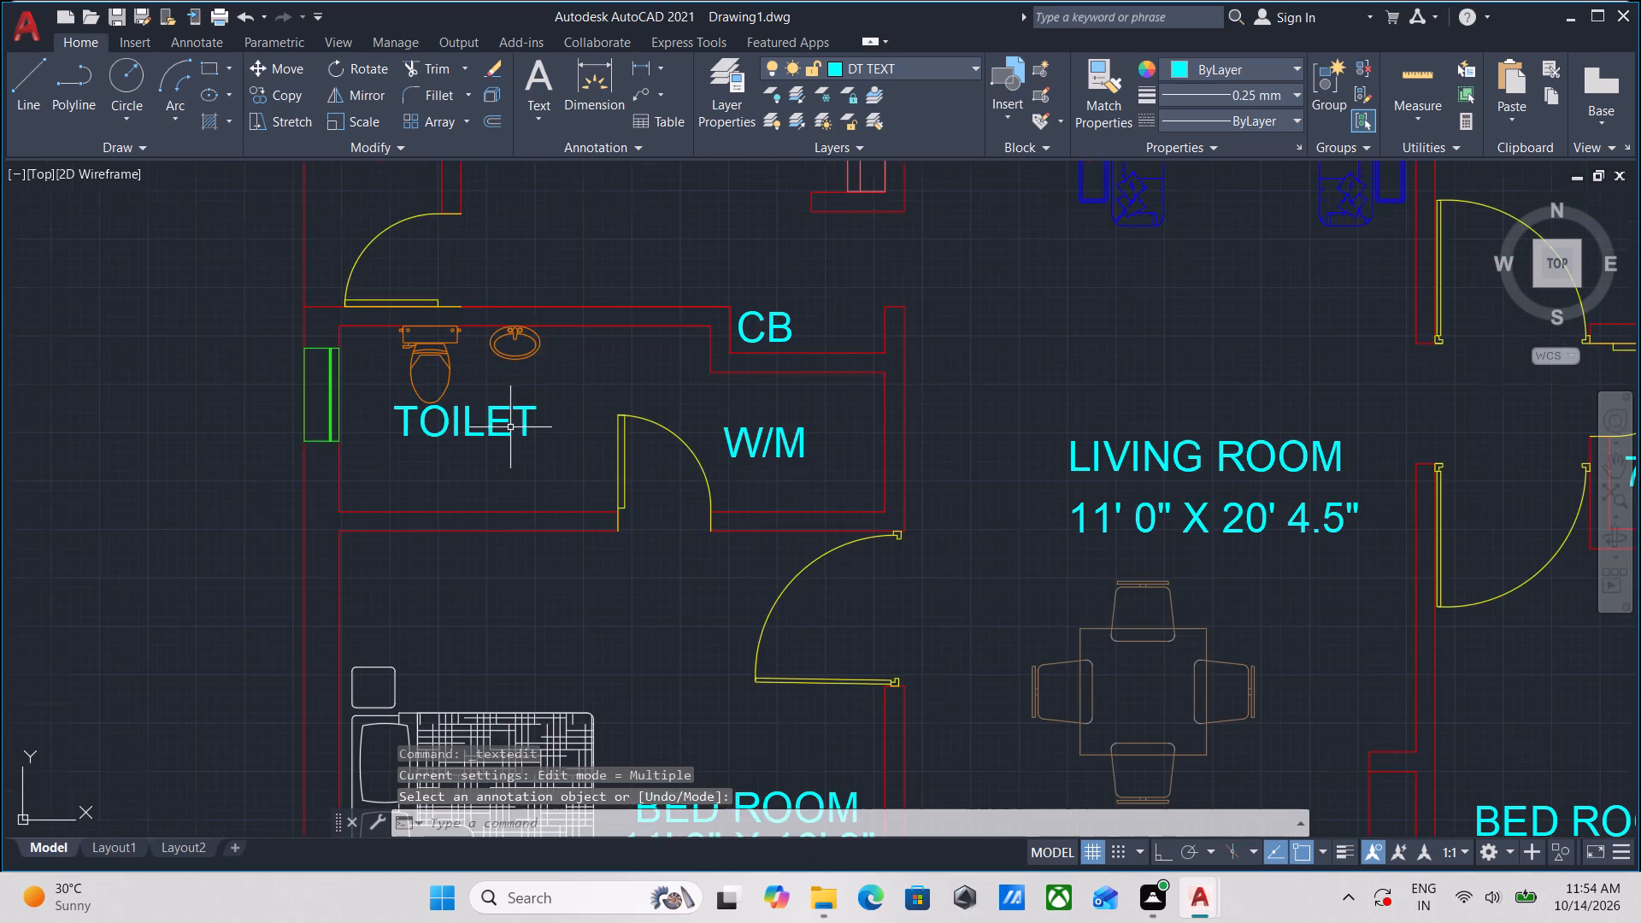
{"action": "scroll", "coordinate": [510, 427], "scroll_direction": "down", "scroll_amount": 2}
{"action": "scroll", "coordinate": [515, 420], "scroll_direction": "up", "scroll_amount": 2}
{"action": "left_click", "coordinate": [533, 461]}
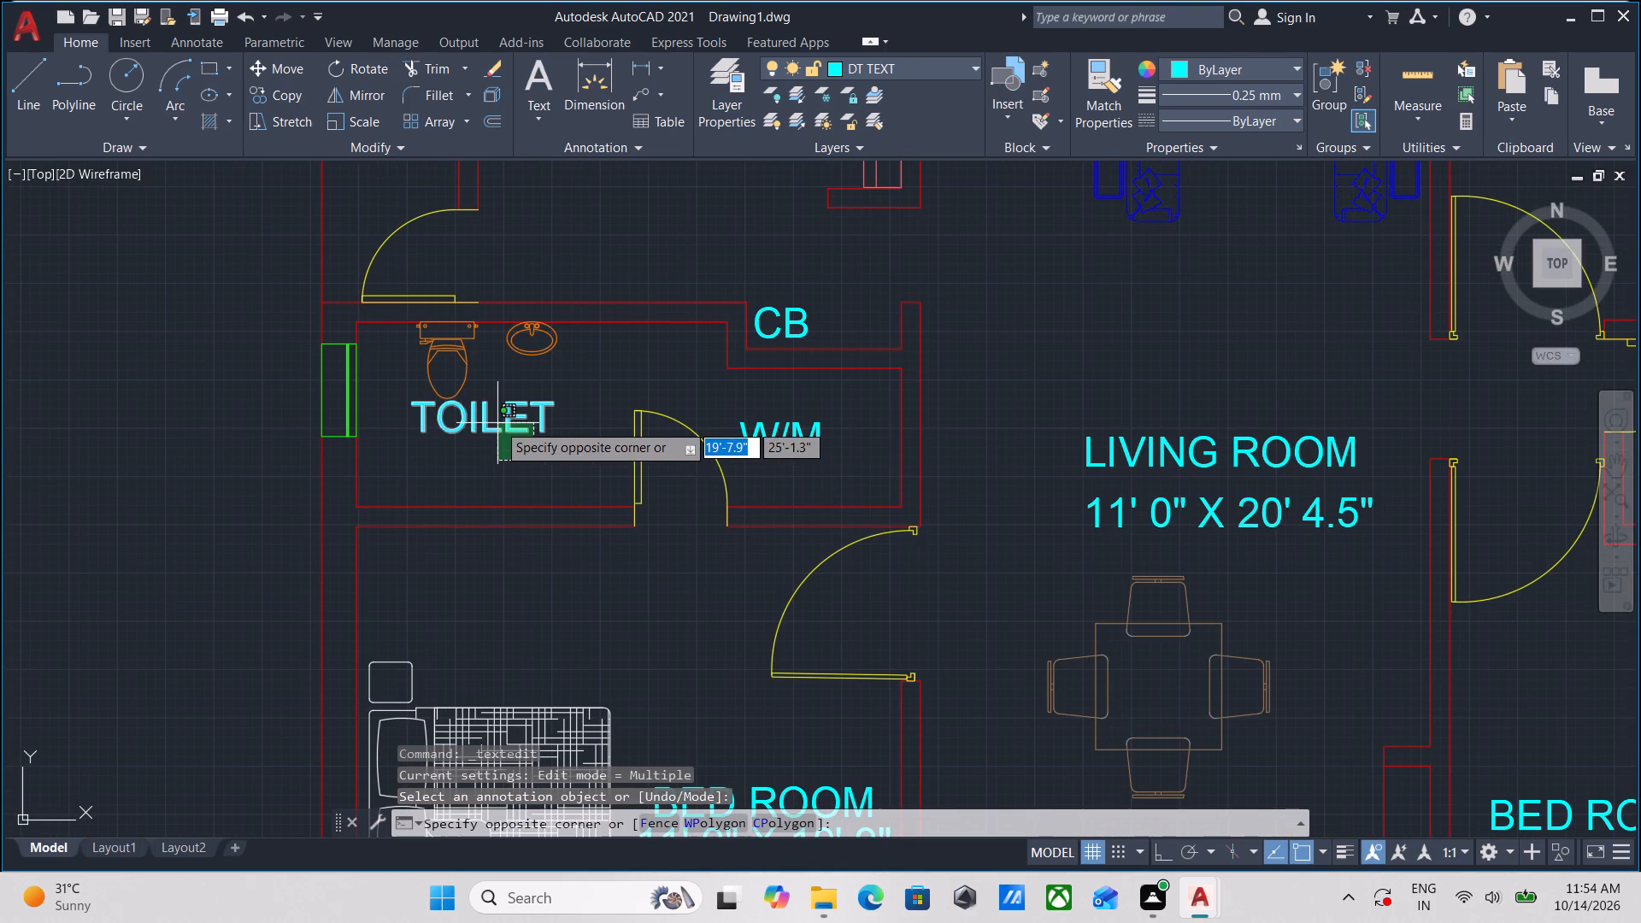
{"action": "left_click", "coordinate": [471, 407]}
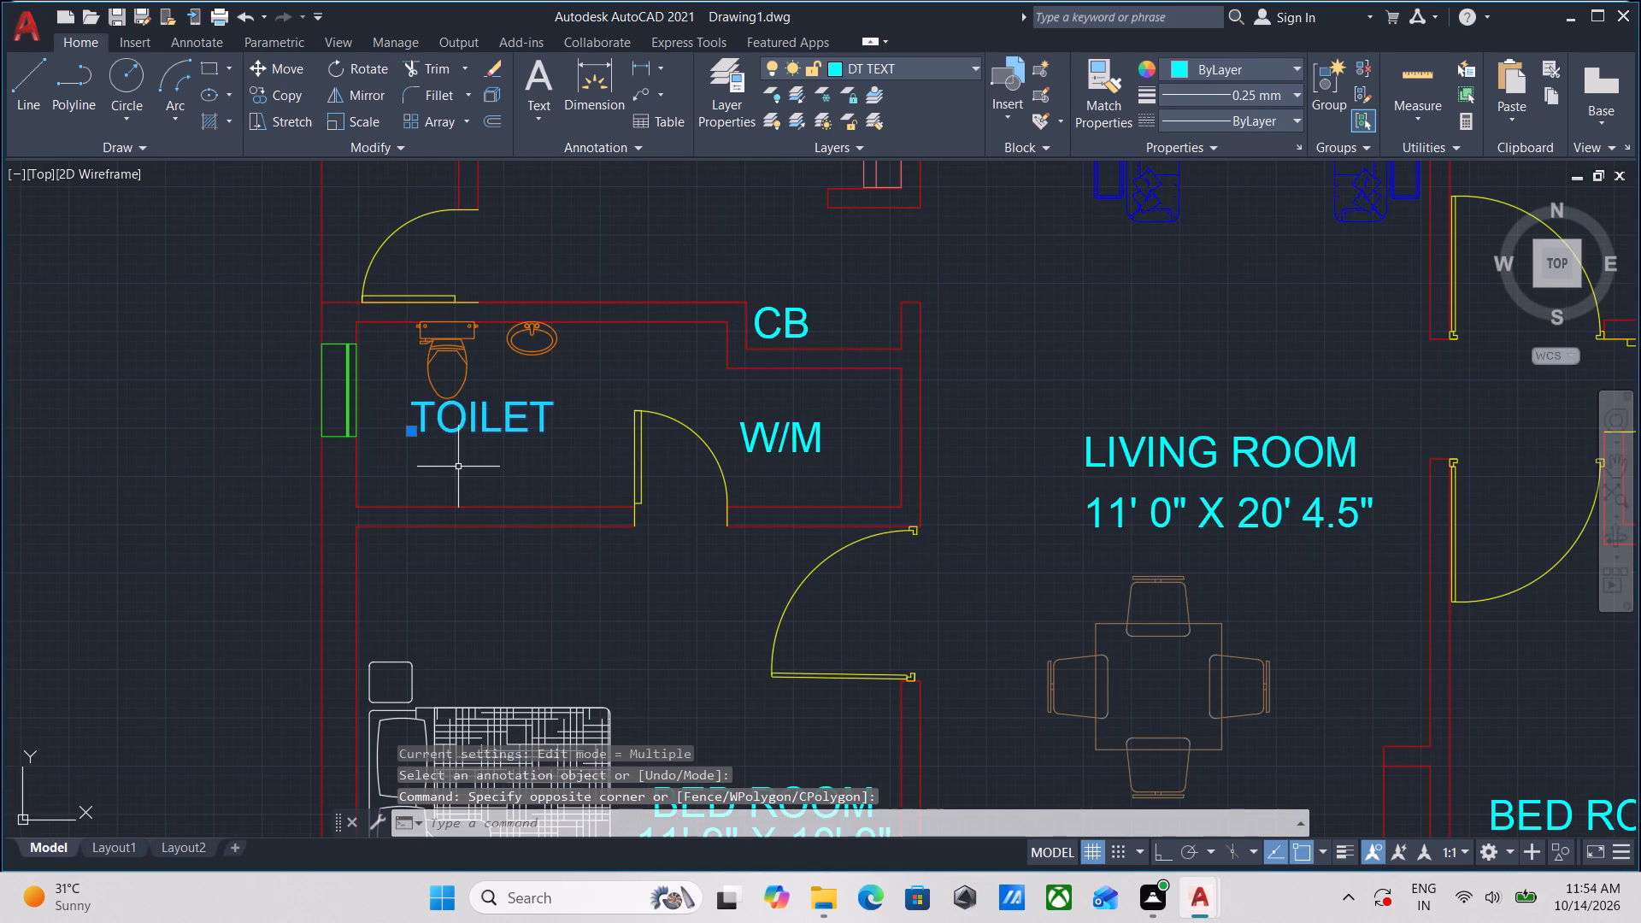
{"action": "middle_click_drag", "start_coordinate": [458, 467], "coordinate": [465, 457]}
{"action": "type", "text": "CO"}
{"action": "key", "text": "Return"}
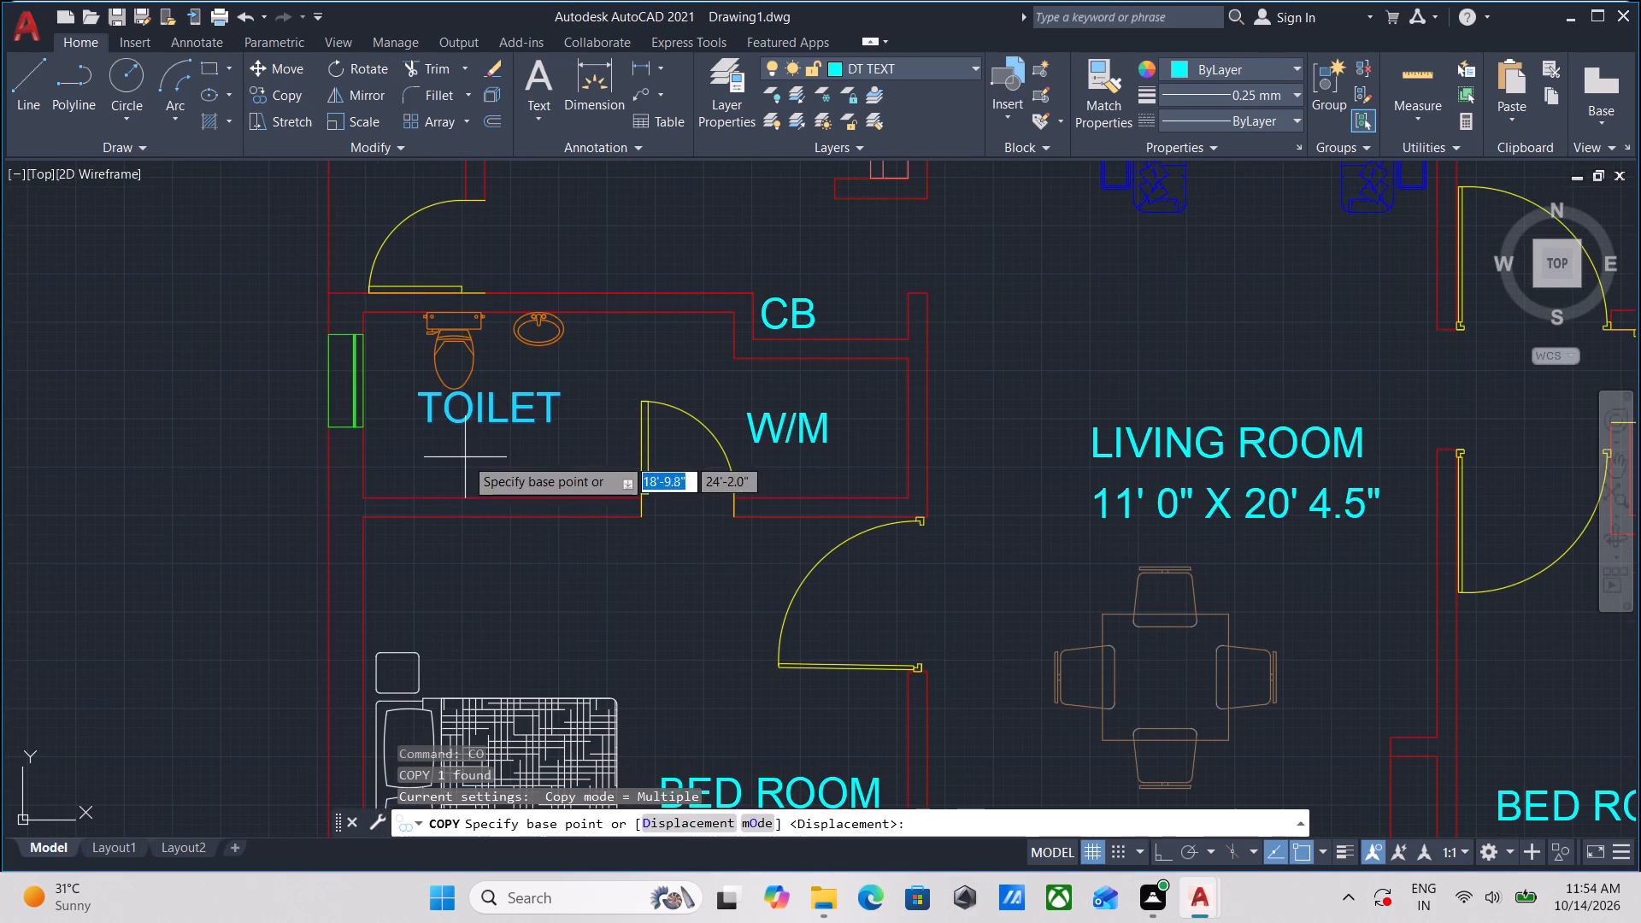
{"action": "left_click", "coordinate": [424, 418]}
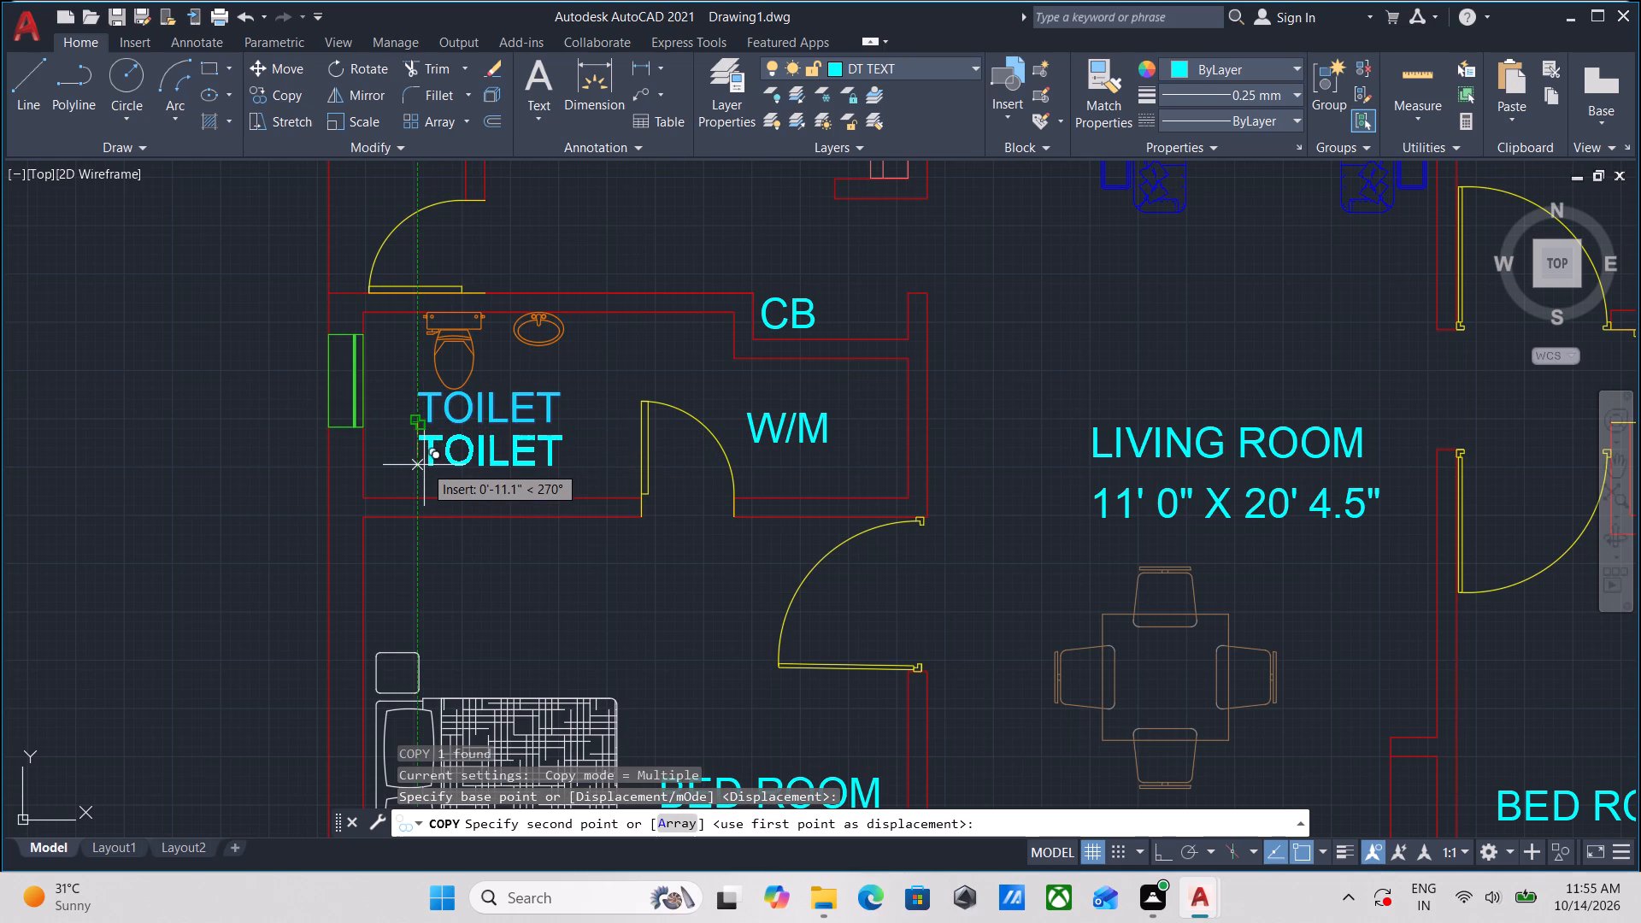
{"action": "left_click", "coordinate": [424, 465]}
{"action": "key", "text": "Escape"}
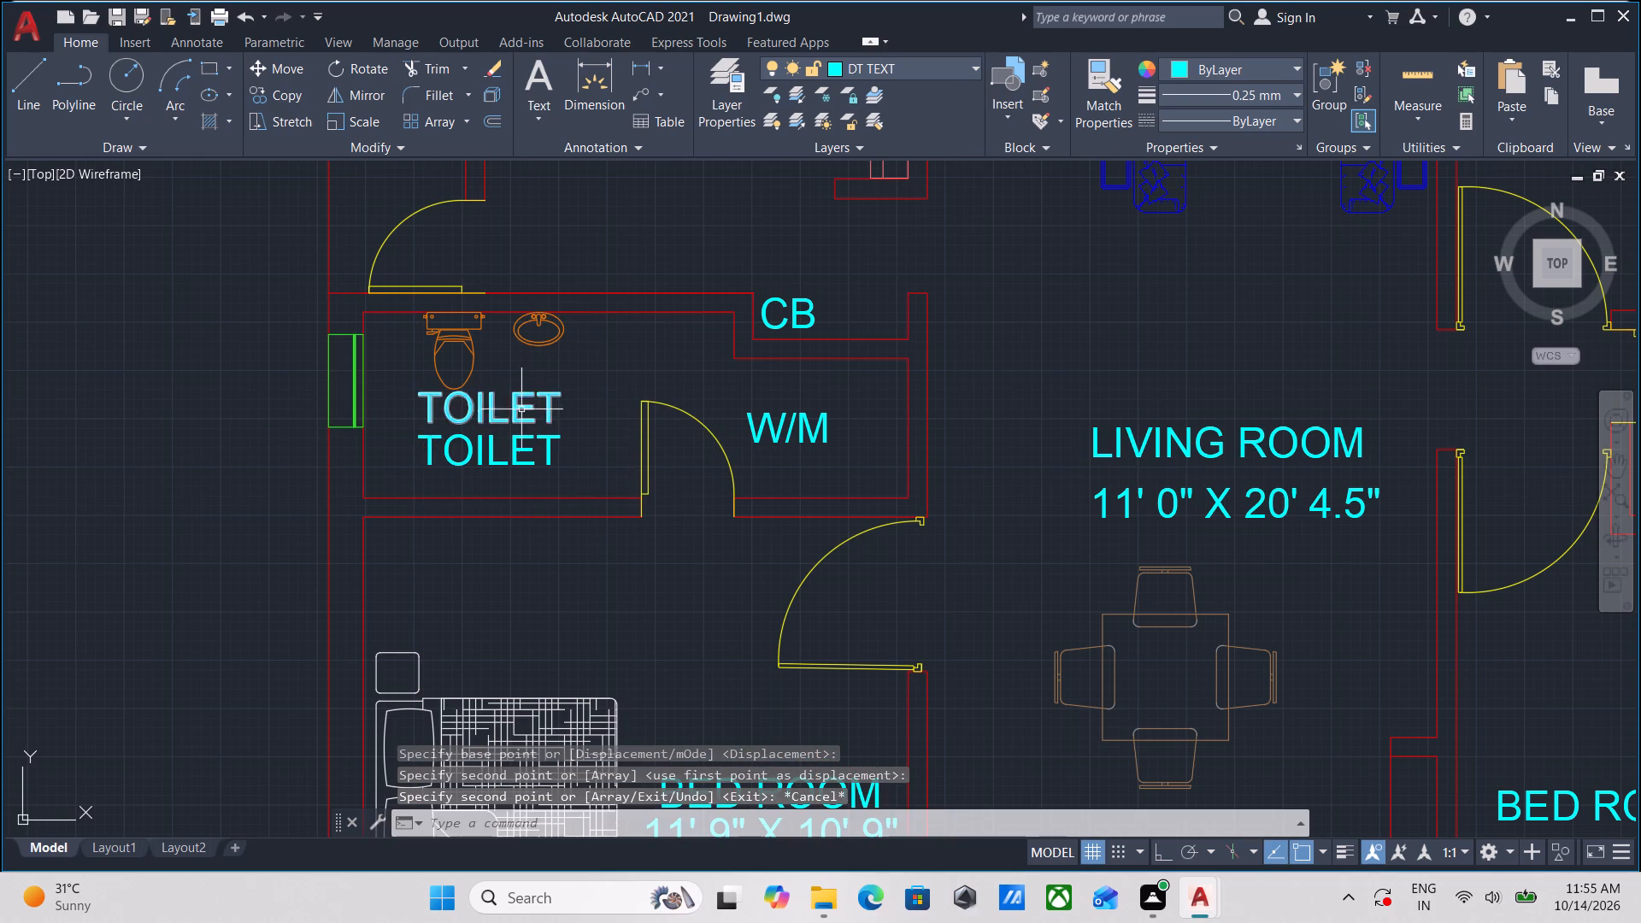
Replace the lower TOILET duplicate with the room size 8' 0" X 4' 0".
{"action": "double_click", "coordinate": [493, 443]}
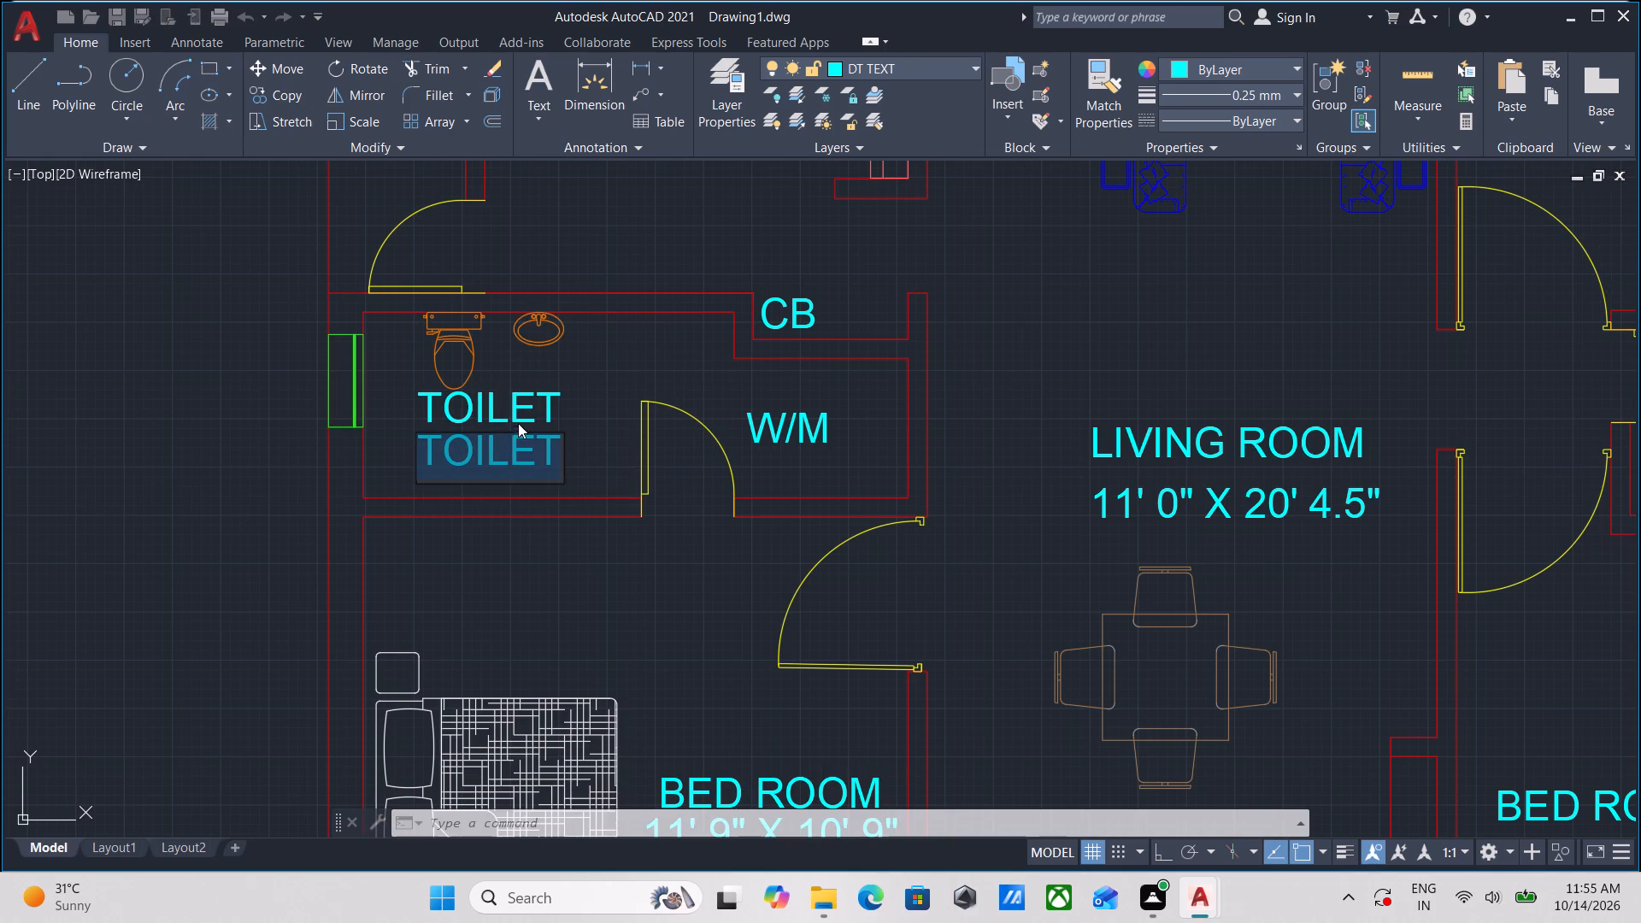
{"action": "scroll", "coordinate": [535, 436], "scroll_direction": "up", "scroll_amount": 2}
{"action": "scroll", "coordinate": [535, 436], "scroll_direction": "down", "scroll_amount": 2}
{"action": "middle_click_drag", "start_coordinate": [535, 436], "coordinate": [435, 397]}
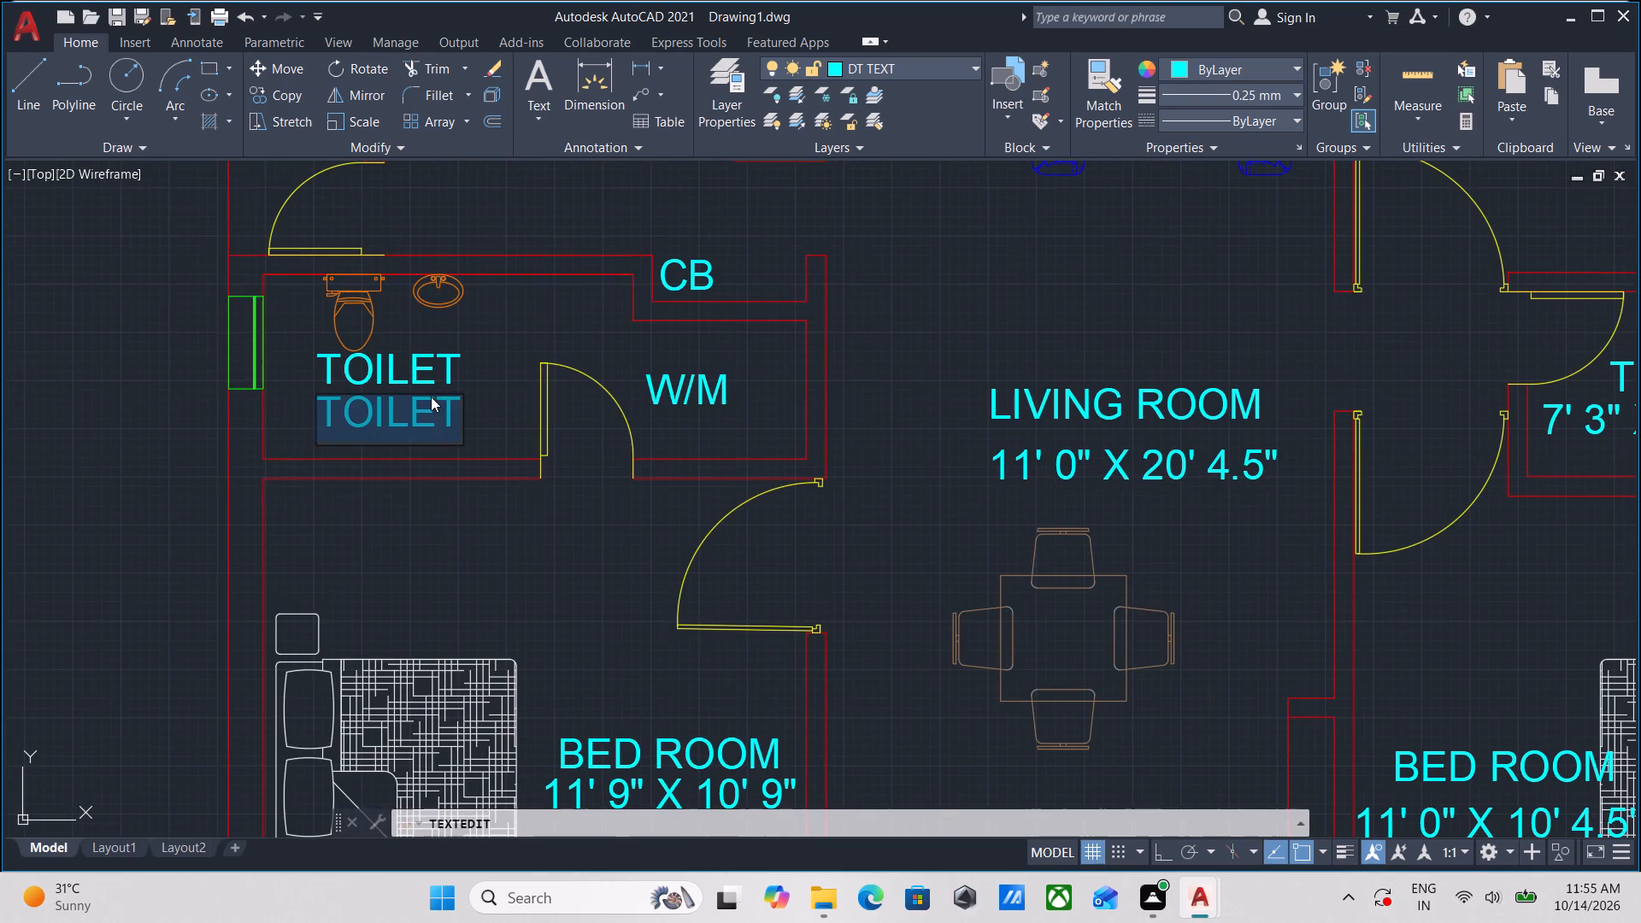
{"action": "scroll", "coordinate": [457, 404], "scroll_direction": "down", "scroll_amount": 2}
{"action": "middle_click_drag", "start_coordinate": [501, 409], "coordinate": [446, 526]}
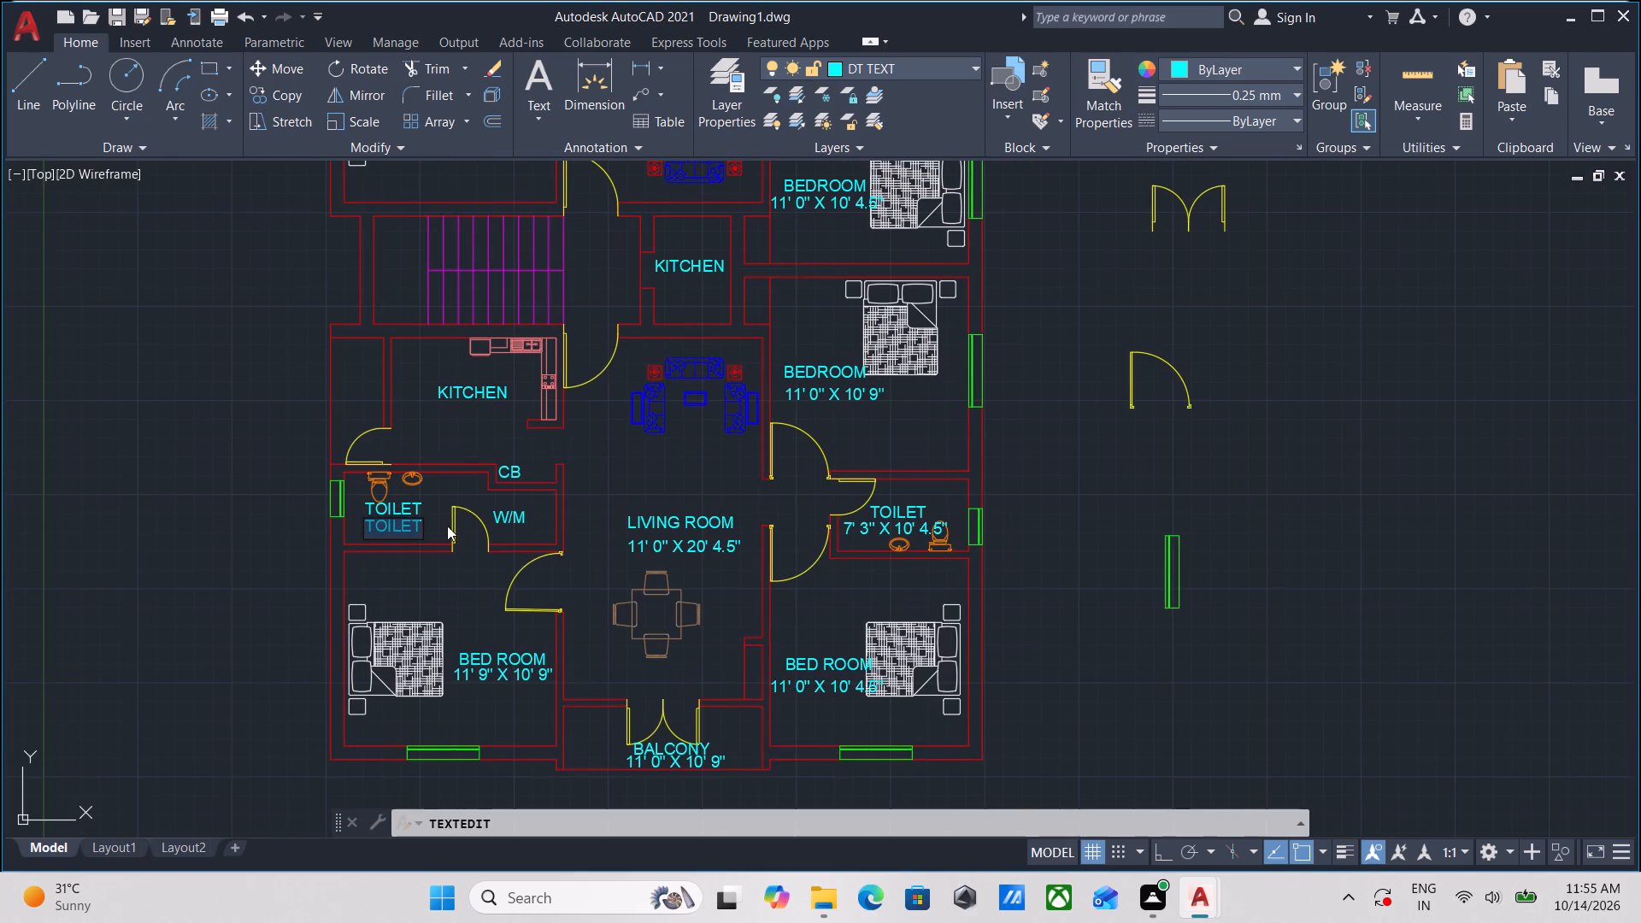
{"action": "scroll", "coordinate": [411, 514], "scroll_direction": "up", "scroll_amount": 2}
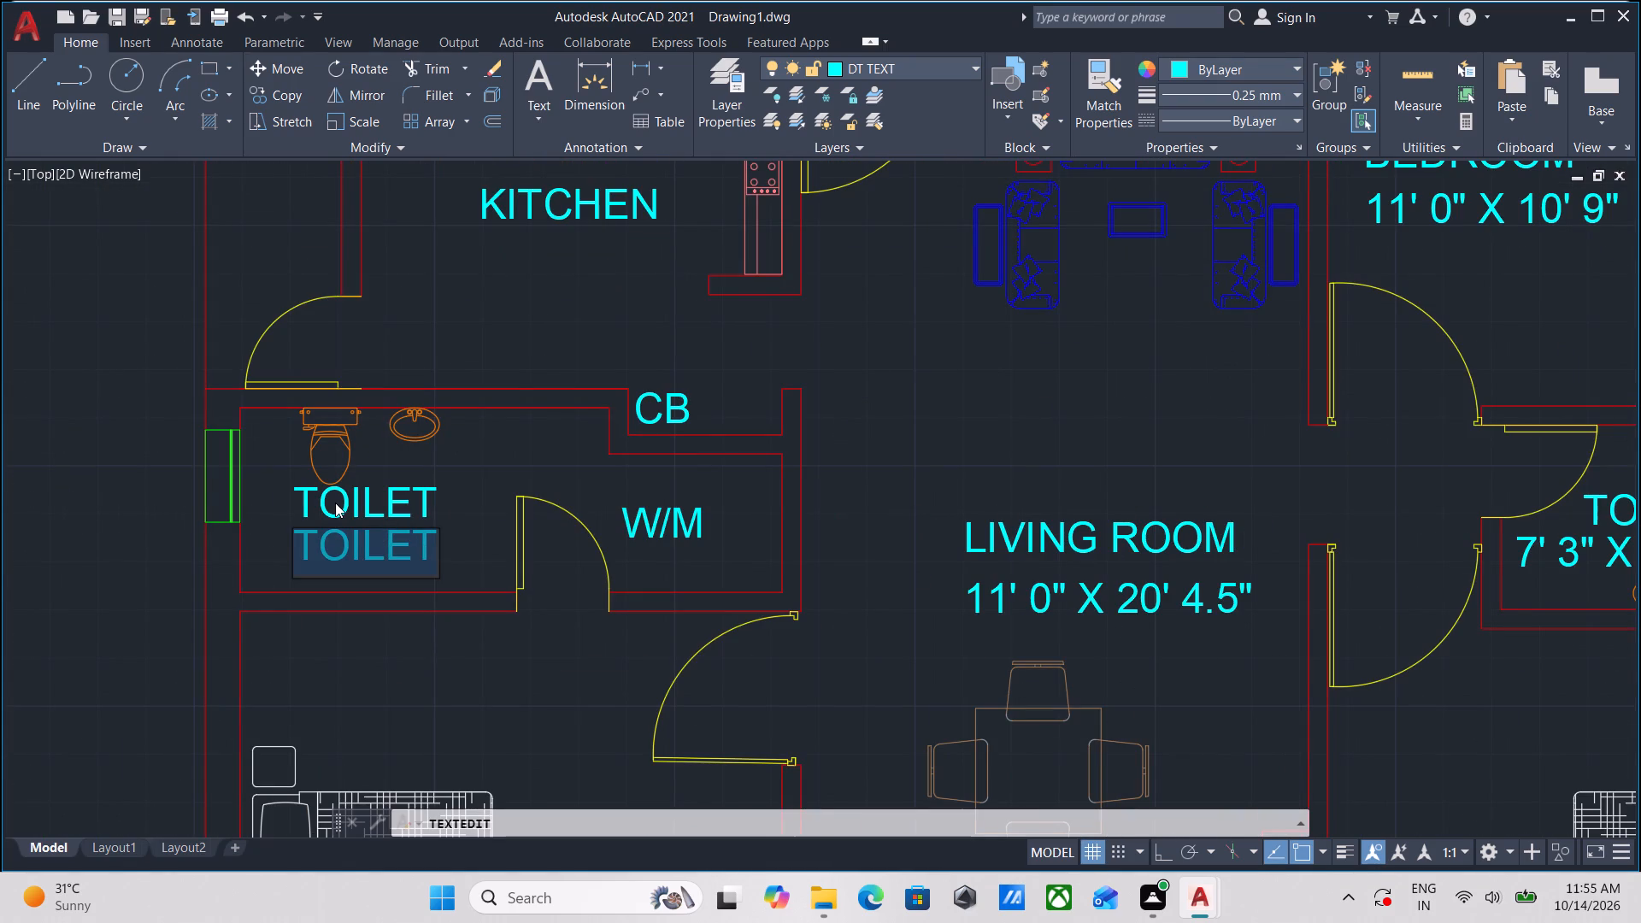
{"action": "key", "text": "8"}
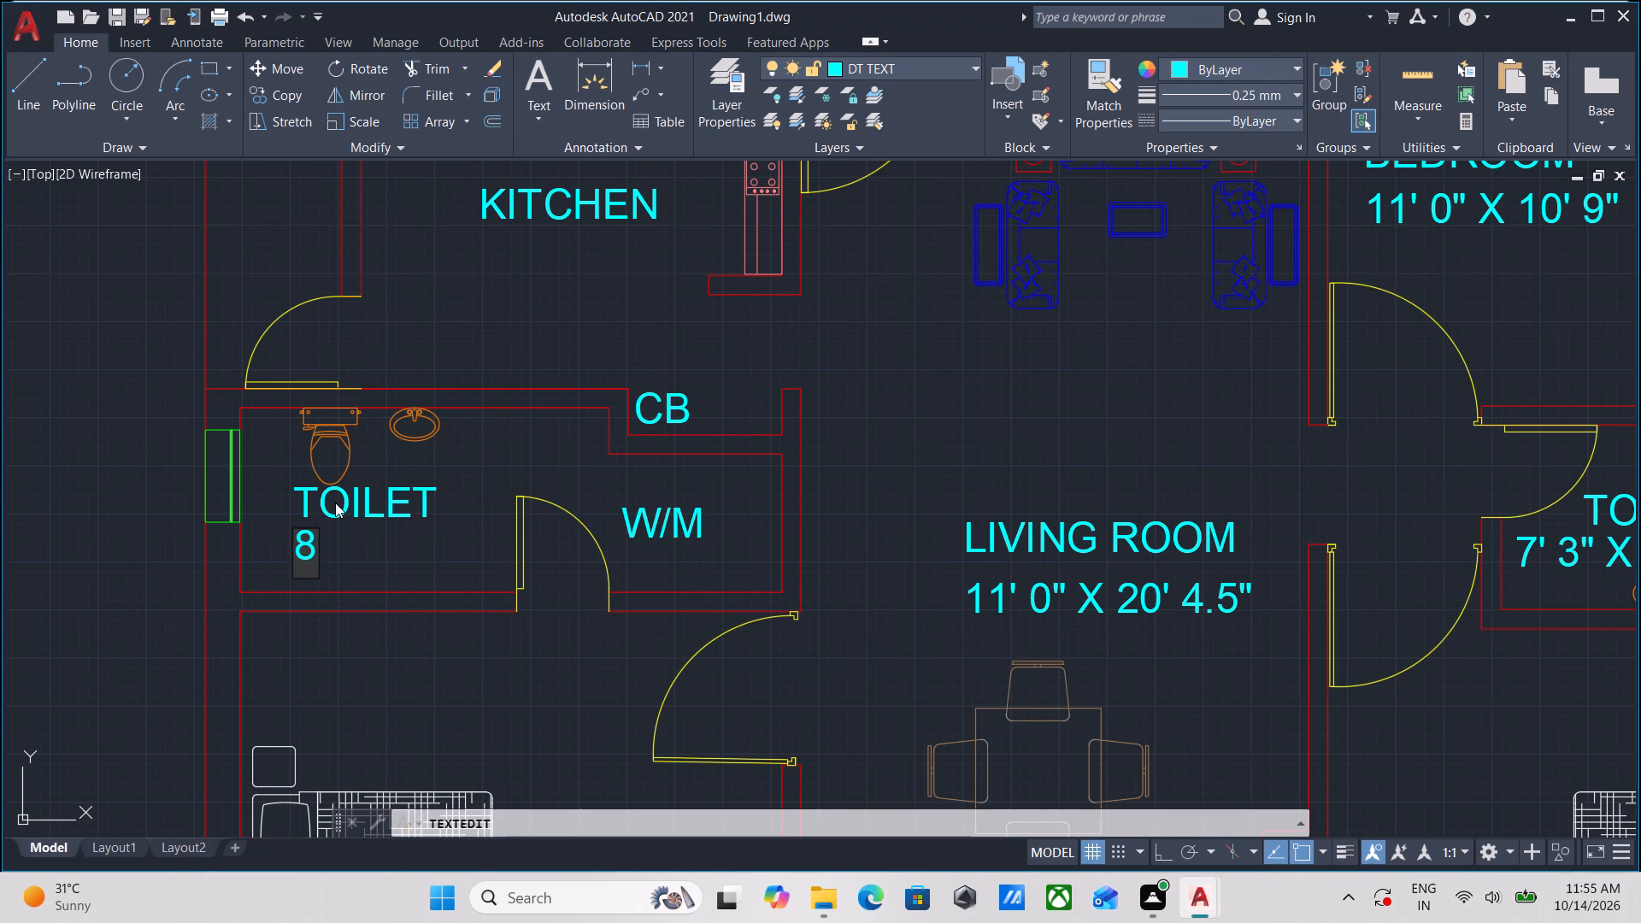
{"action": "key", "text": "apostrophe"}
{"action": "key", "text": "space"}
{"action": "type", "text": "0"}
{"action": "key", "text": "shift+quotedbl"}
{"action": "key", "text": "space"}
{"action": "type", "text": "X"}
{"action": "key", "text": "space"}
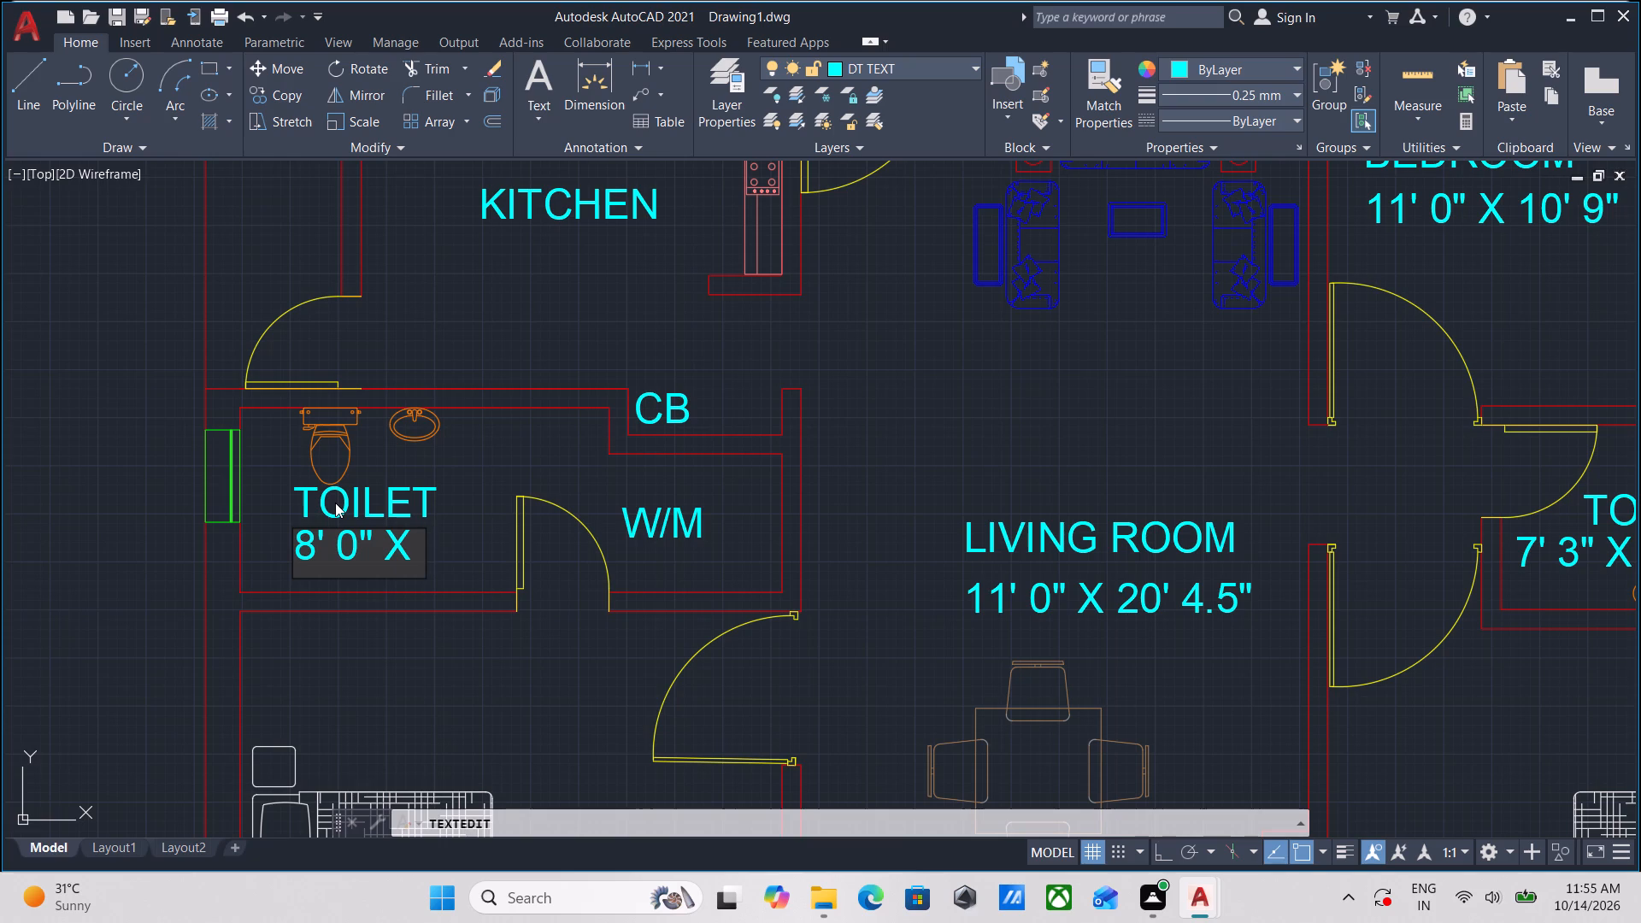
{"action": "type", "text": "4'"}
{"action": "key", "text": "space"}
{"action": "key", "text": "0"}
{"action": "key", "text": "shift+quotedbl"}
{"action": "key", "text": "Return"}
{"action": "key", "text": "Return"}
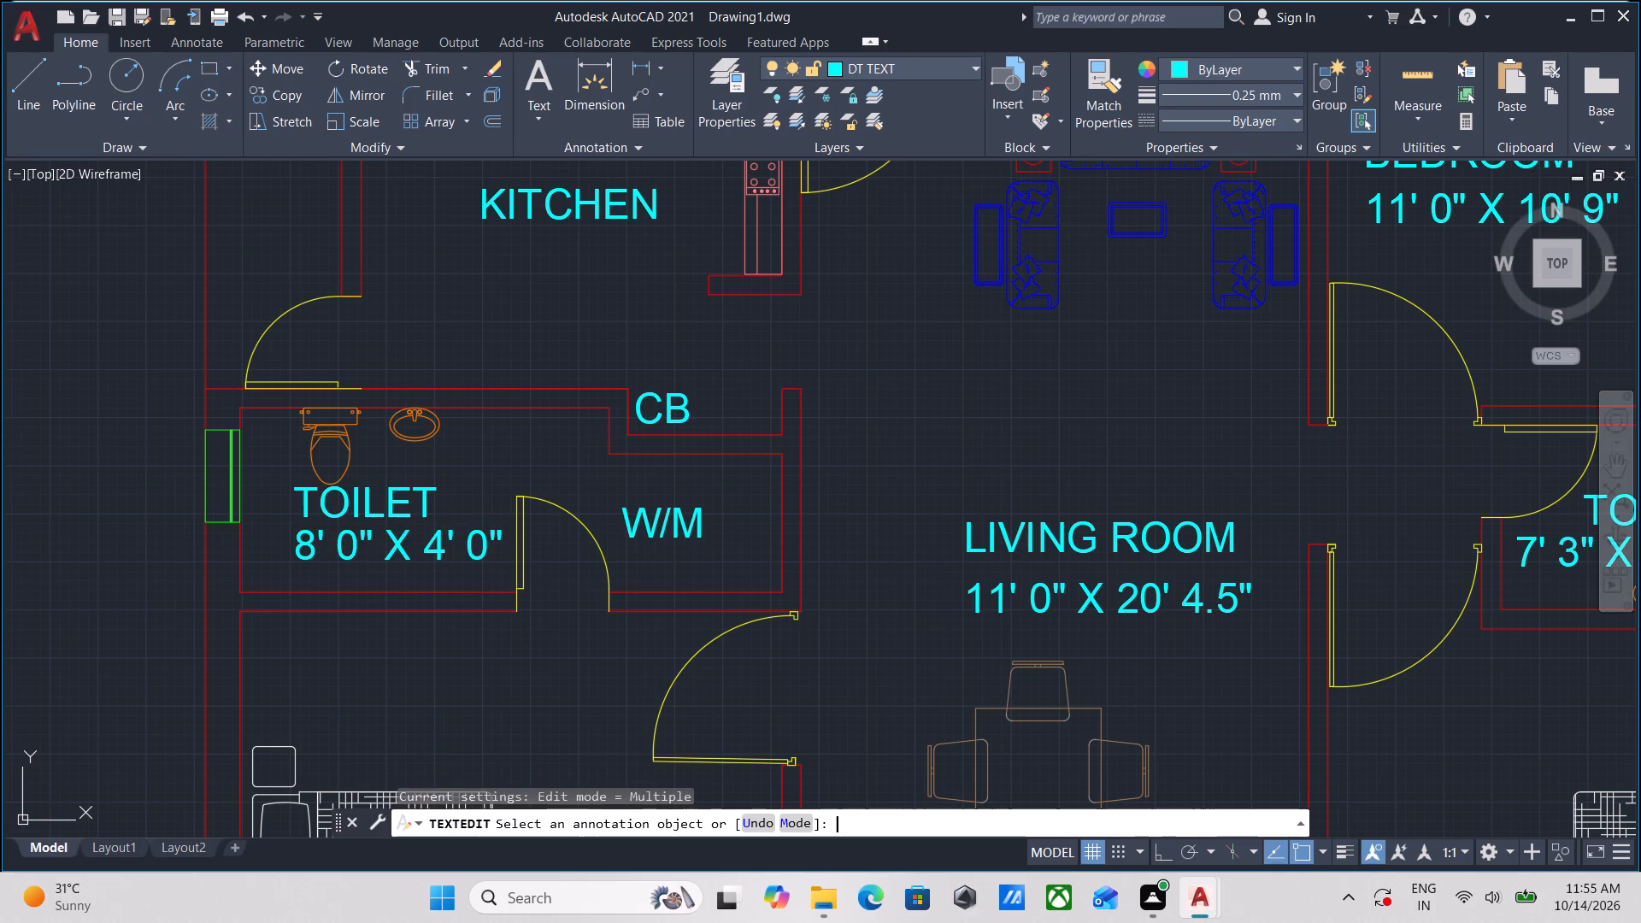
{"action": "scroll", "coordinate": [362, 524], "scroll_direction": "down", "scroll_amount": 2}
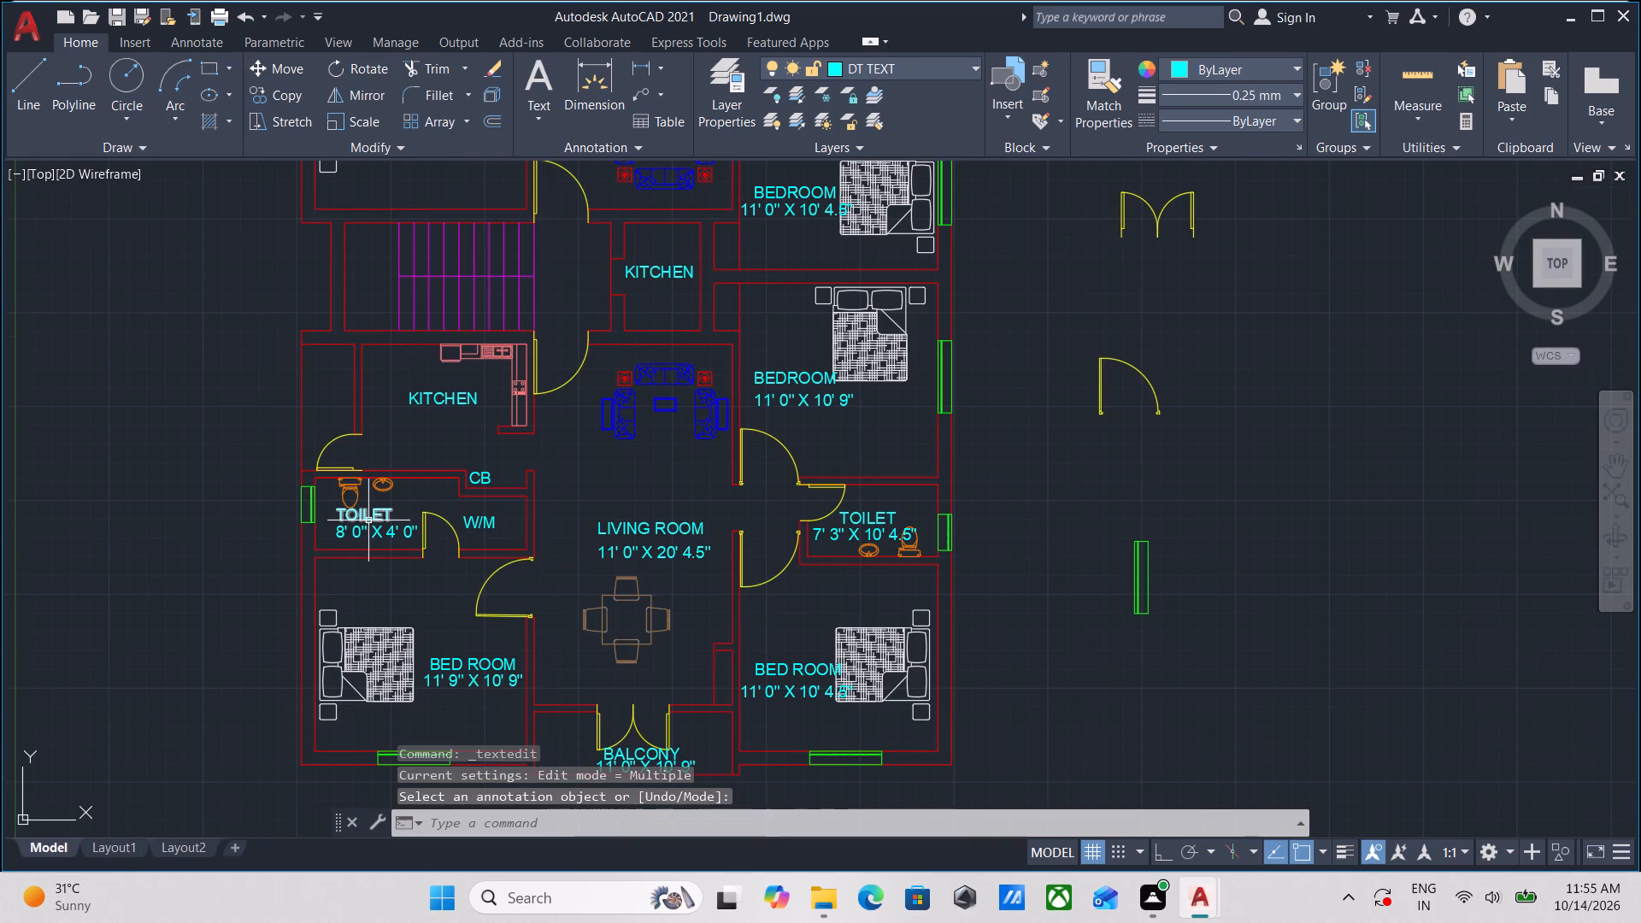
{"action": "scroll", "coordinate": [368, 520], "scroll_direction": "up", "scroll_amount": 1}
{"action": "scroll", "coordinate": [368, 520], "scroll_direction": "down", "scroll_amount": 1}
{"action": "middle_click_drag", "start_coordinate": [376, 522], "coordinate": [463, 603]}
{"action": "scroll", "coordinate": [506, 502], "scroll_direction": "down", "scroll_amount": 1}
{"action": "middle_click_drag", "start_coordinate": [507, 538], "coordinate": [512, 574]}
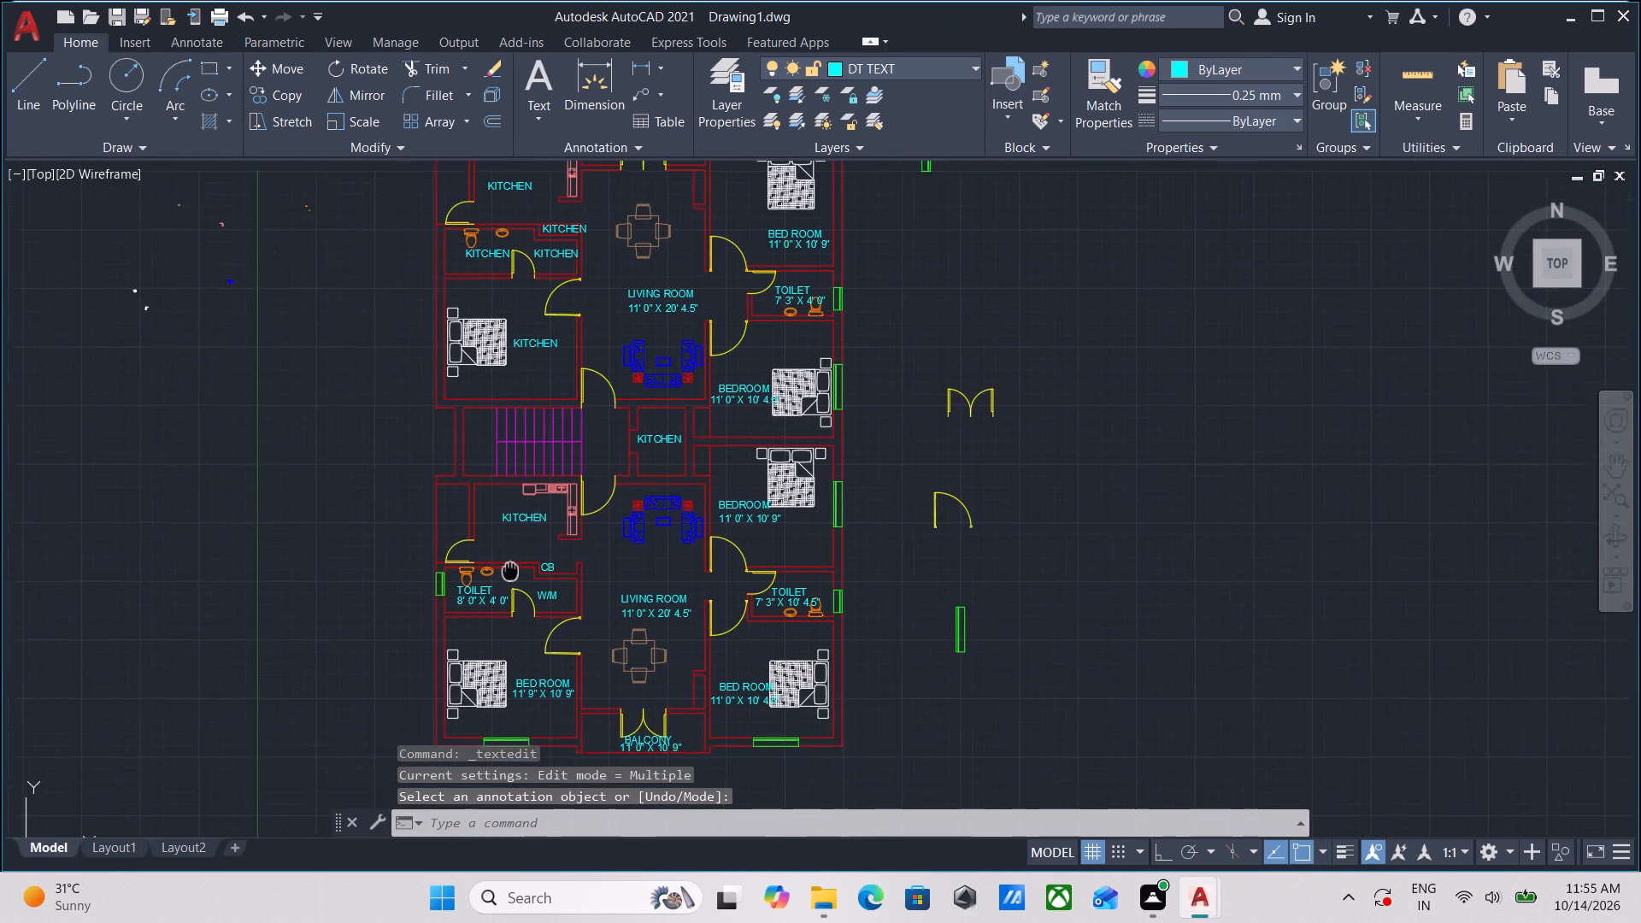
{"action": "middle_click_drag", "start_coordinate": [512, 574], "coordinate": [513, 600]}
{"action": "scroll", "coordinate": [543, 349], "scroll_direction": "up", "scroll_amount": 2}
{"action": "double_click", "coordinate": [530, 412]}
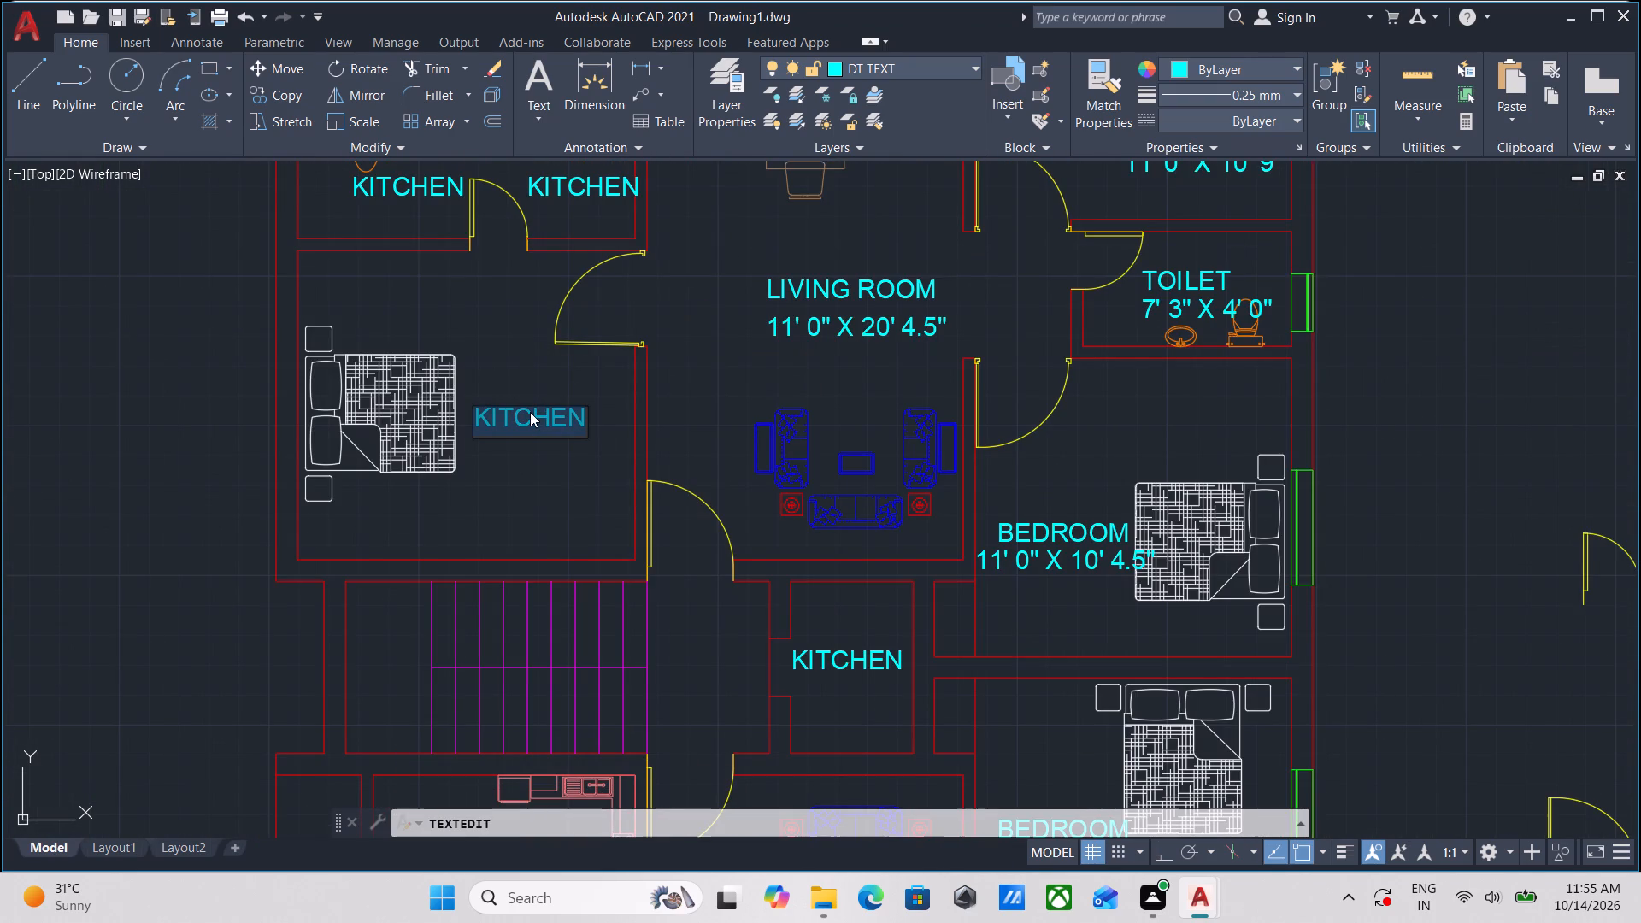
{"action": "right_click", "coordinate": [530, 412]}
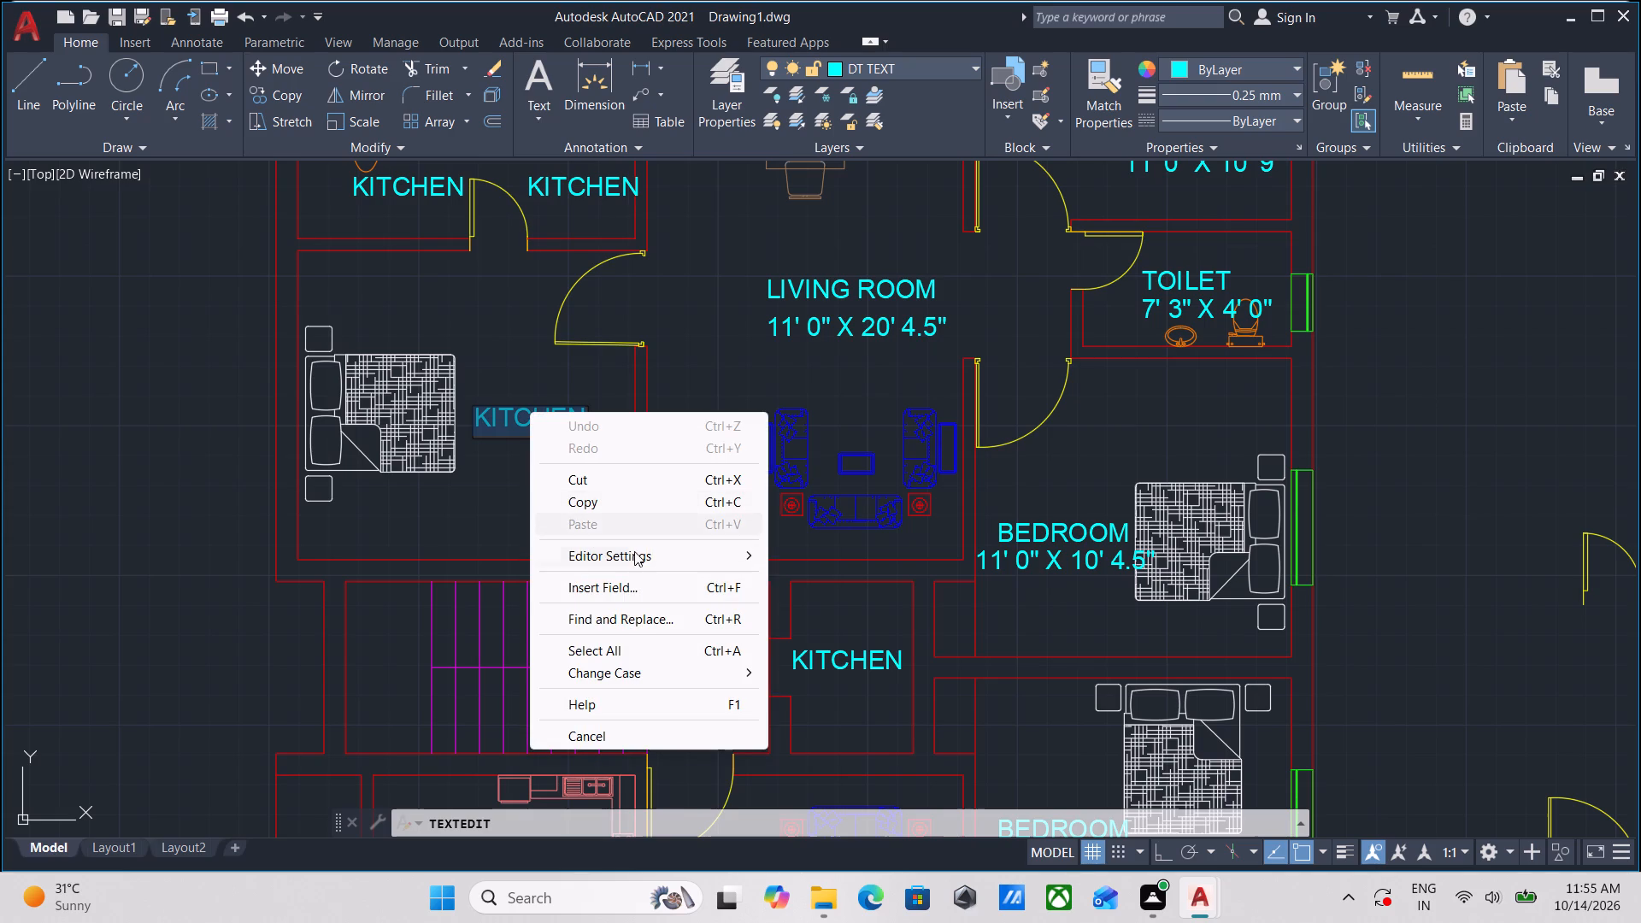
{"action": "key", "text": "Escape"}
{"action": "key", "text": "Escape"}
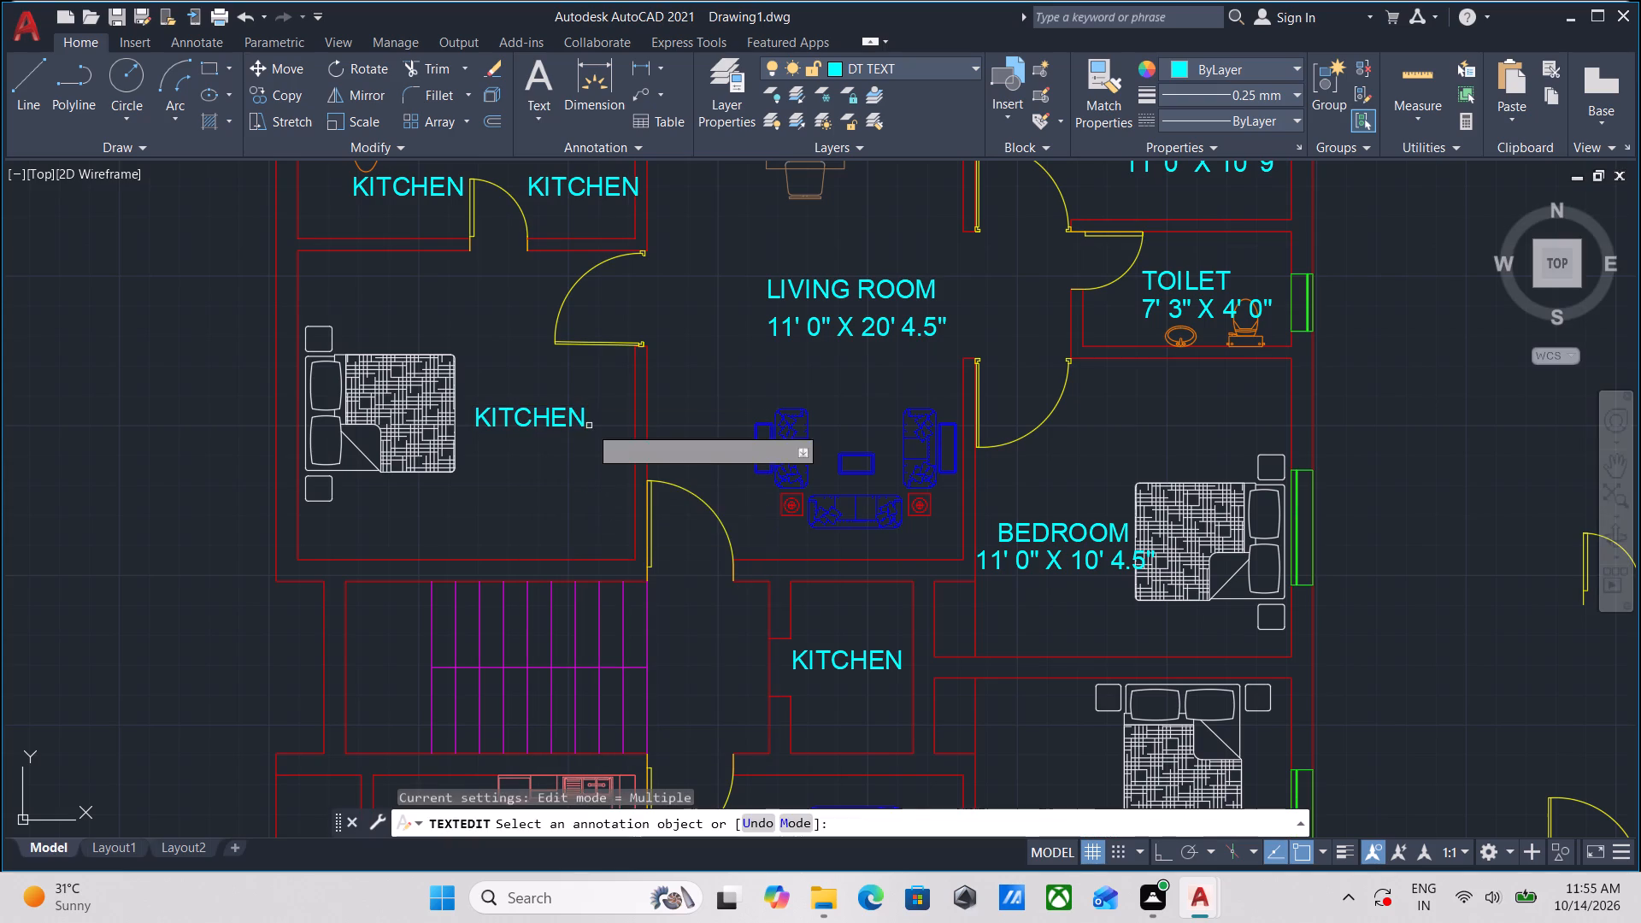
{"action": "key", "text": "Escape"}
Erase the KITCHEN placeholder beside the bed in the northern apartment's western bedroom.
{"action": "left_click_drag", "start_coordinate": [562, 460], "coordinate": [553, 440]}
{"action": "left_click", "coordinate": [509, 381]}
{"action": "right_click", "coordinate": [509, 381]}
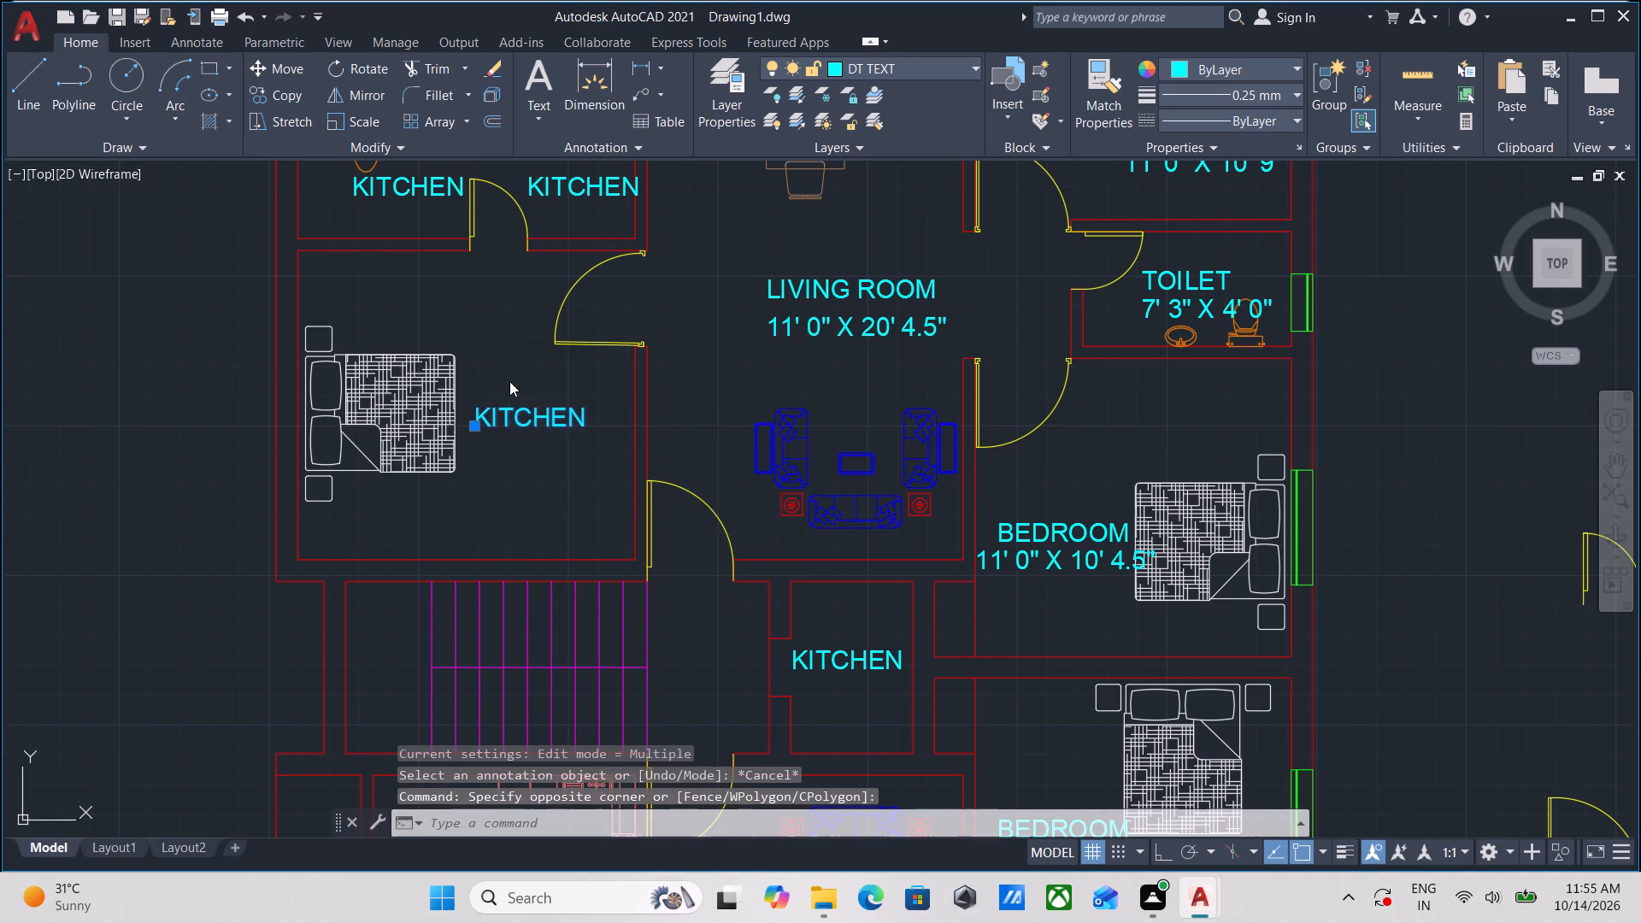
{"action": "left_click", "coordinate": [575, 477]}
Copy the BED ROOM and 11' 9" X 10' 9" labels from the southern apartment's western bedroom into the northern apartment's western bedroom.
{"action": "scroll", "coordinate": [545, 473], "scroll_direction": "down", "scroll_amount": 3}
{"action": "middle_click_drag", "start_coordinate": [545, 473], "coordinate": [500, 279]}
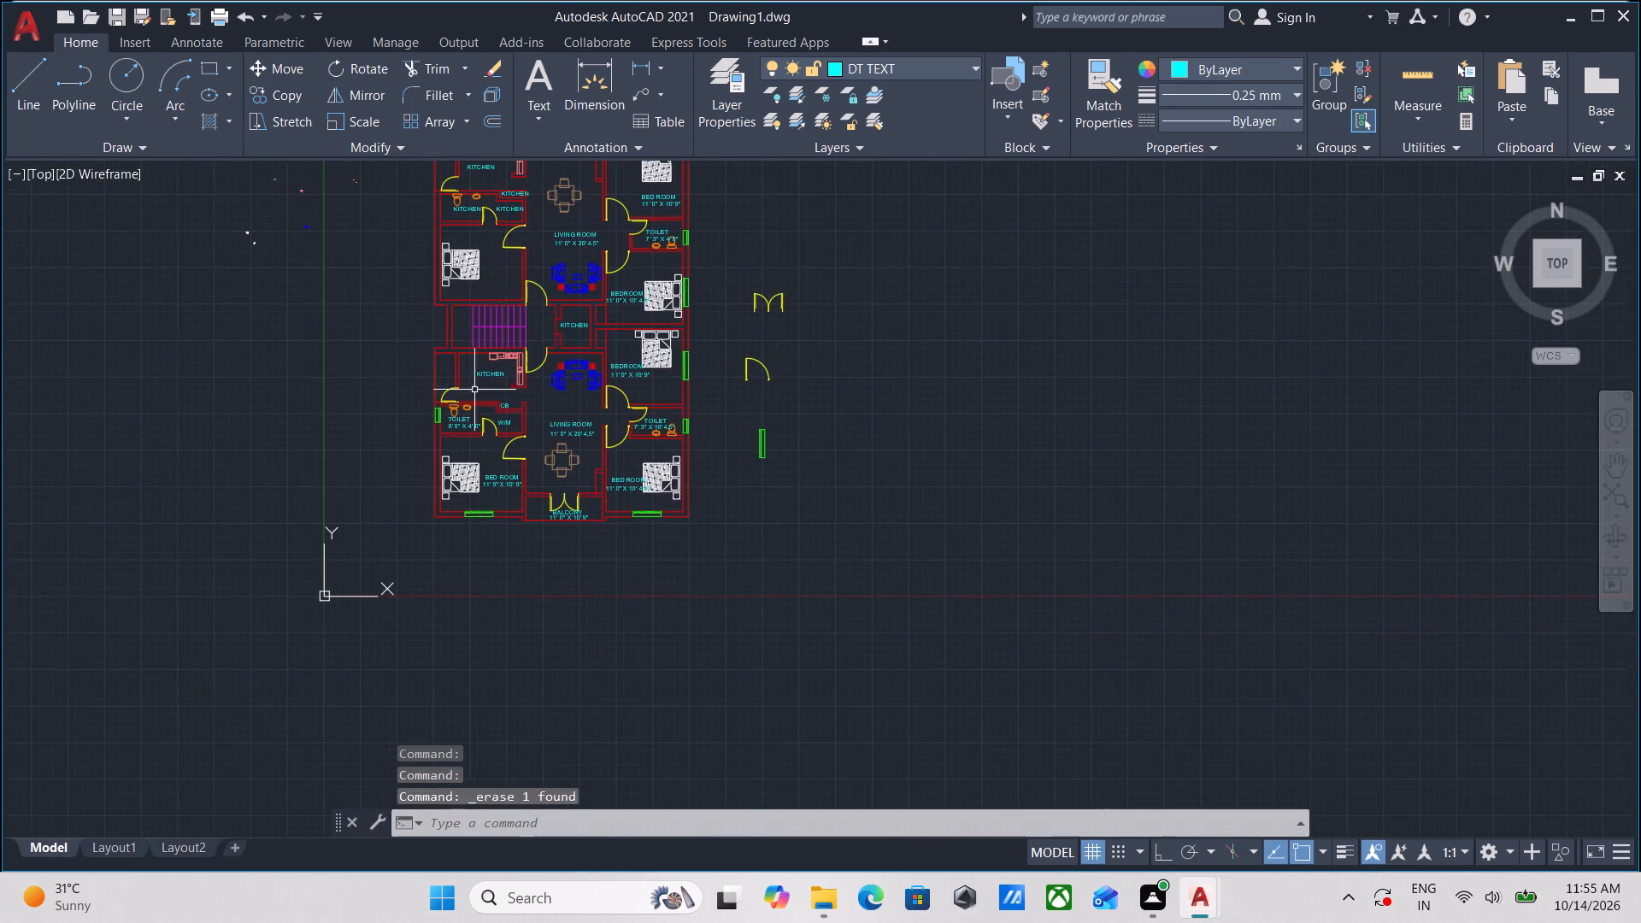
{"action": "scroll", "coordinate": [464, 436], "scroll_direction": "up", "scroll_amount": 3}
{"action": "middle_click_drag", "start_coordinate": [491, 520], "coordinate": [485, 455]}
{"action": "left_click", "coordinate": [624, 620]}
{"action": "left_click", "coordinate": [575, 491]}
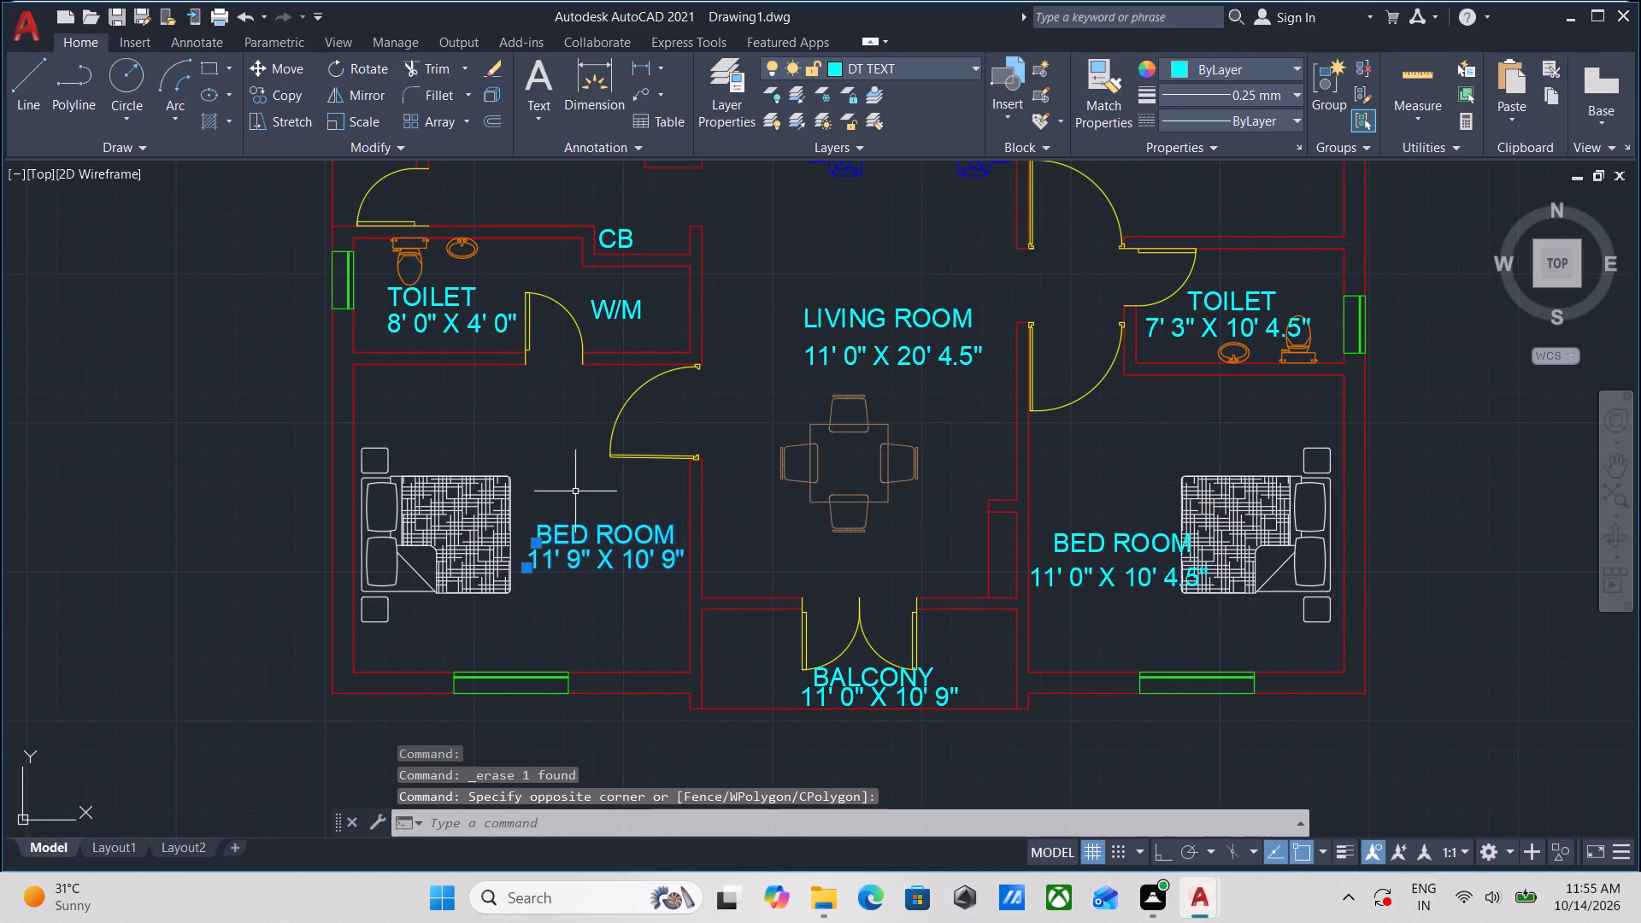
{"action": "type", "text": "CO"}
{"action": "key", "text": "Return"}
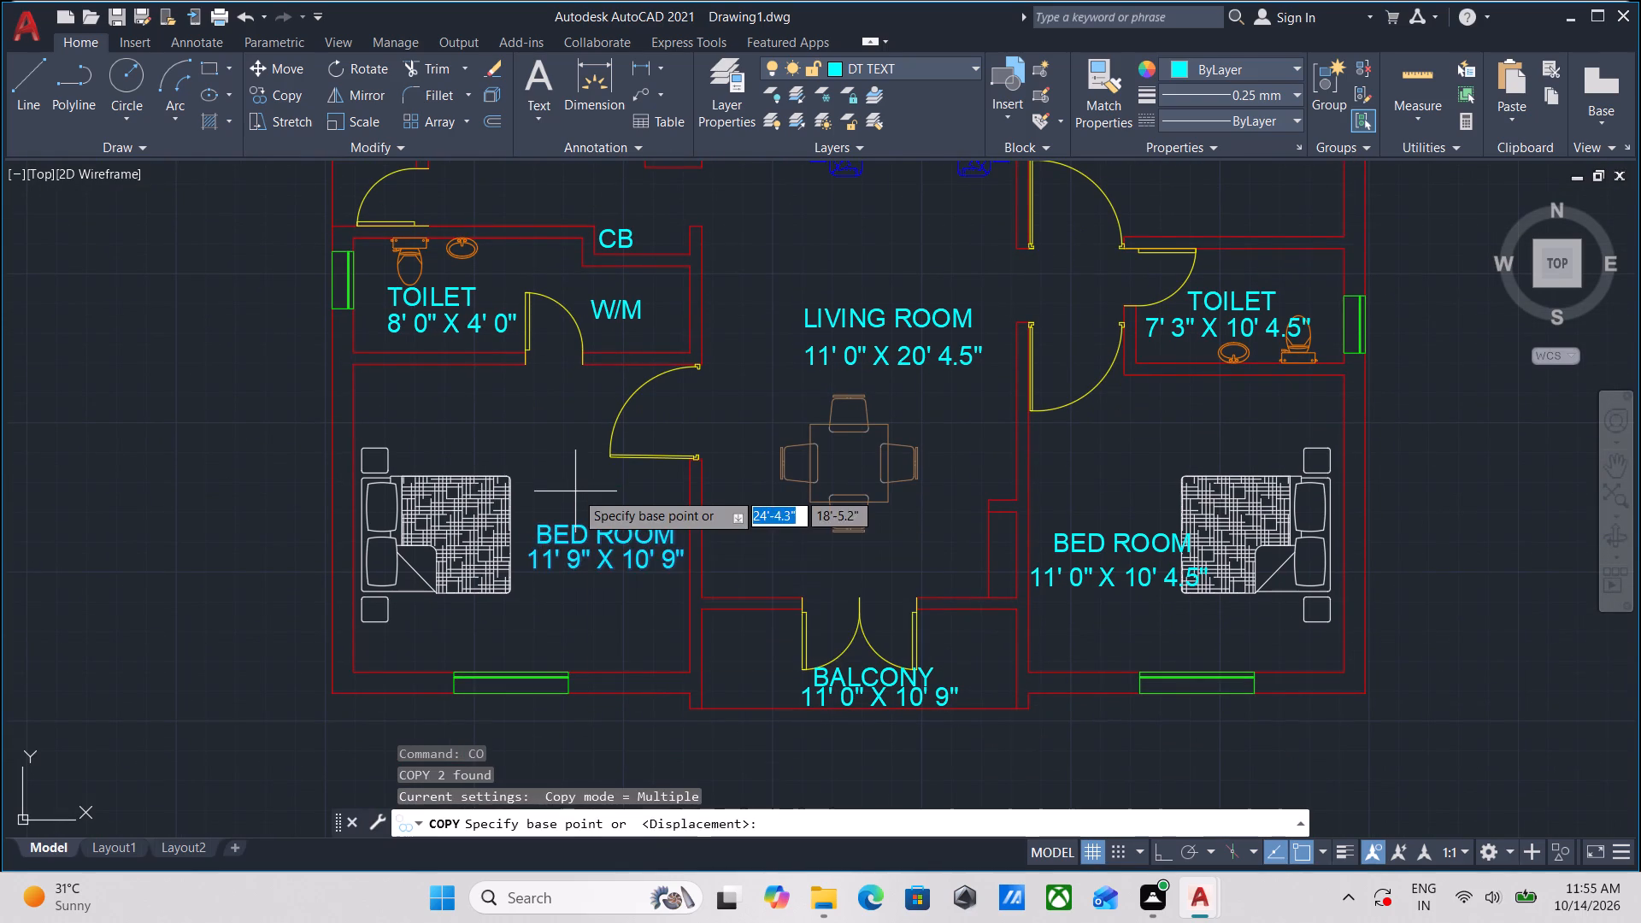
{"action": "left_click", "coordinate": [543, 538]}
{"action": "scroll", "coordinate": [530, 298], "scroll_direction": "down", "scroll_amount": 1}
{"action": "middle_click_drag", "start_coordinate": [530, 309], "coordinate": [702, 677]}
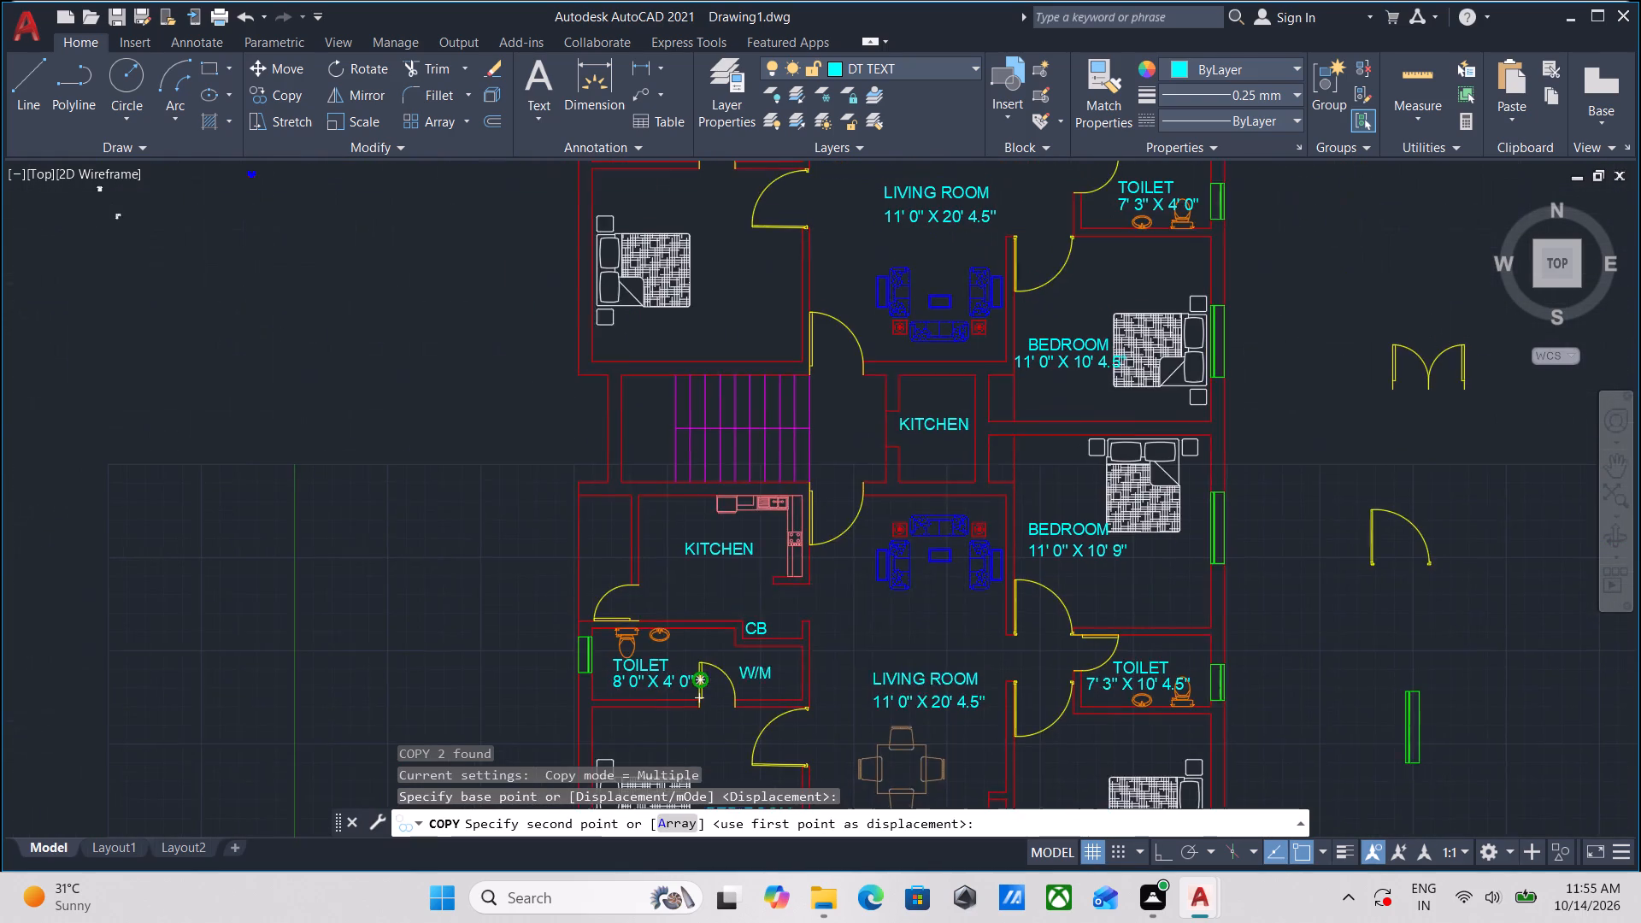
{"action": "scroll", "coordinate": [719, 397], "scroll_direction": "down", "scroll_amount": 1}
{"action": "middle_click_drag", "start_coordinate": [719, 397], "coordinate": [710, 556]}
{"action": "scroll", "coordinate": [707, 539], "scroll_direction": "up", "scroll_amount": 3}
{"action": "middle_click_drag", "start_coordinate": [668, 423], "coordinate": [632, 497]}
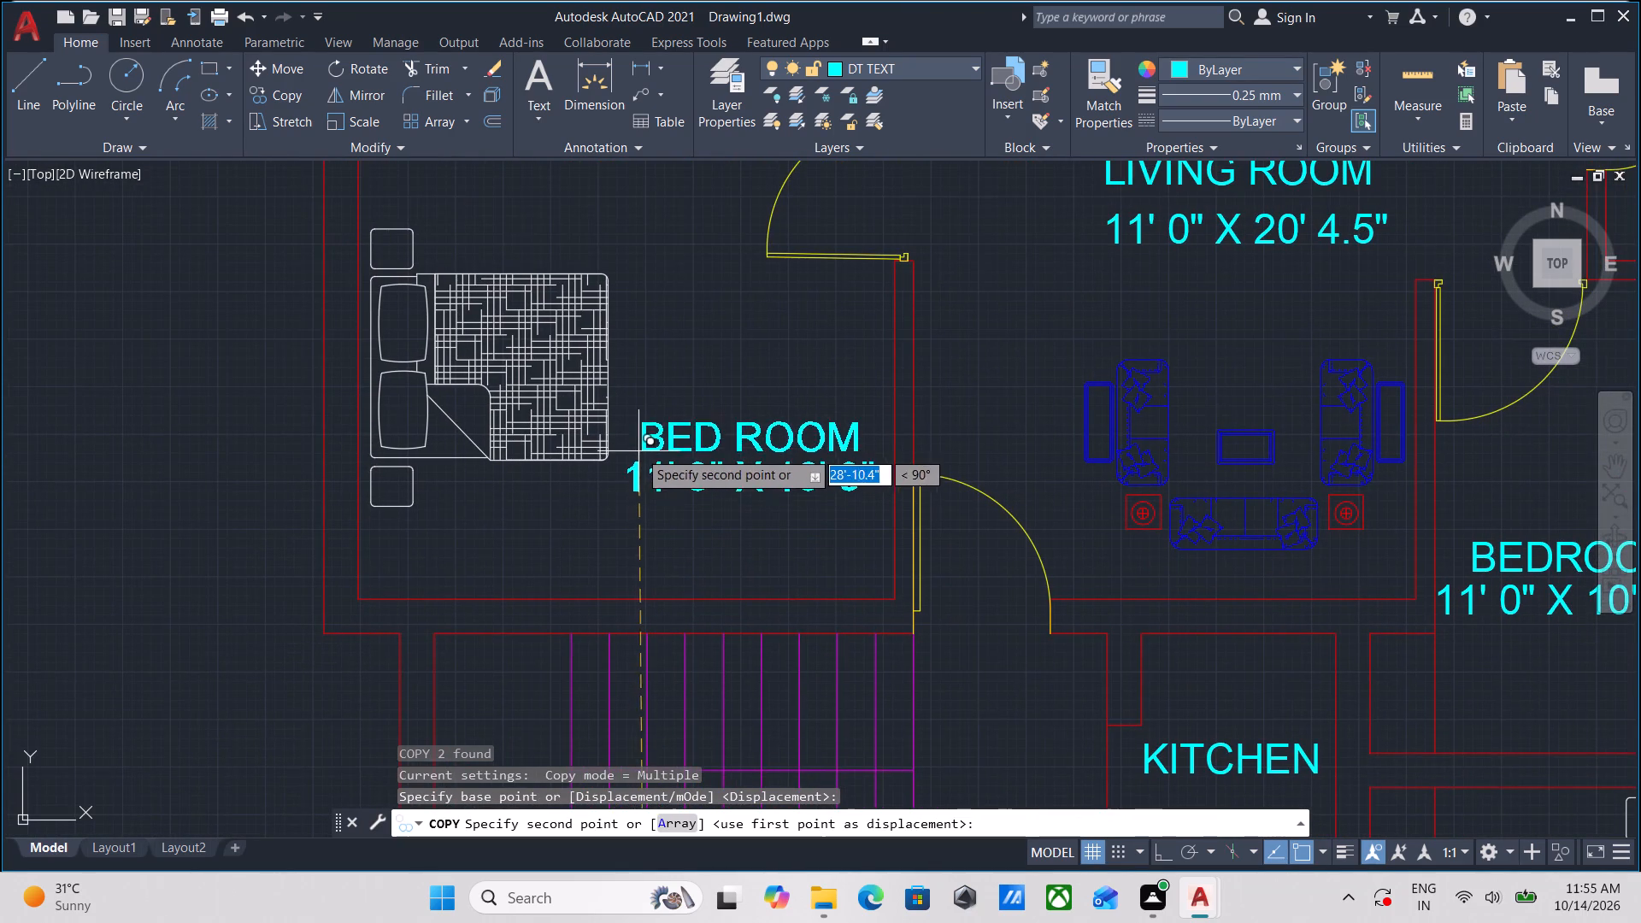
{"action": "left_click", "coordinate": [621, 456]}
{"action": "scroll", "coordinate": [646, 402], "scroll_direction": "down", "scroll_amount": 2}
{"action": "middle_click_drag", "start_coordinate": [646, 402], "coordinate": [636, 574]}
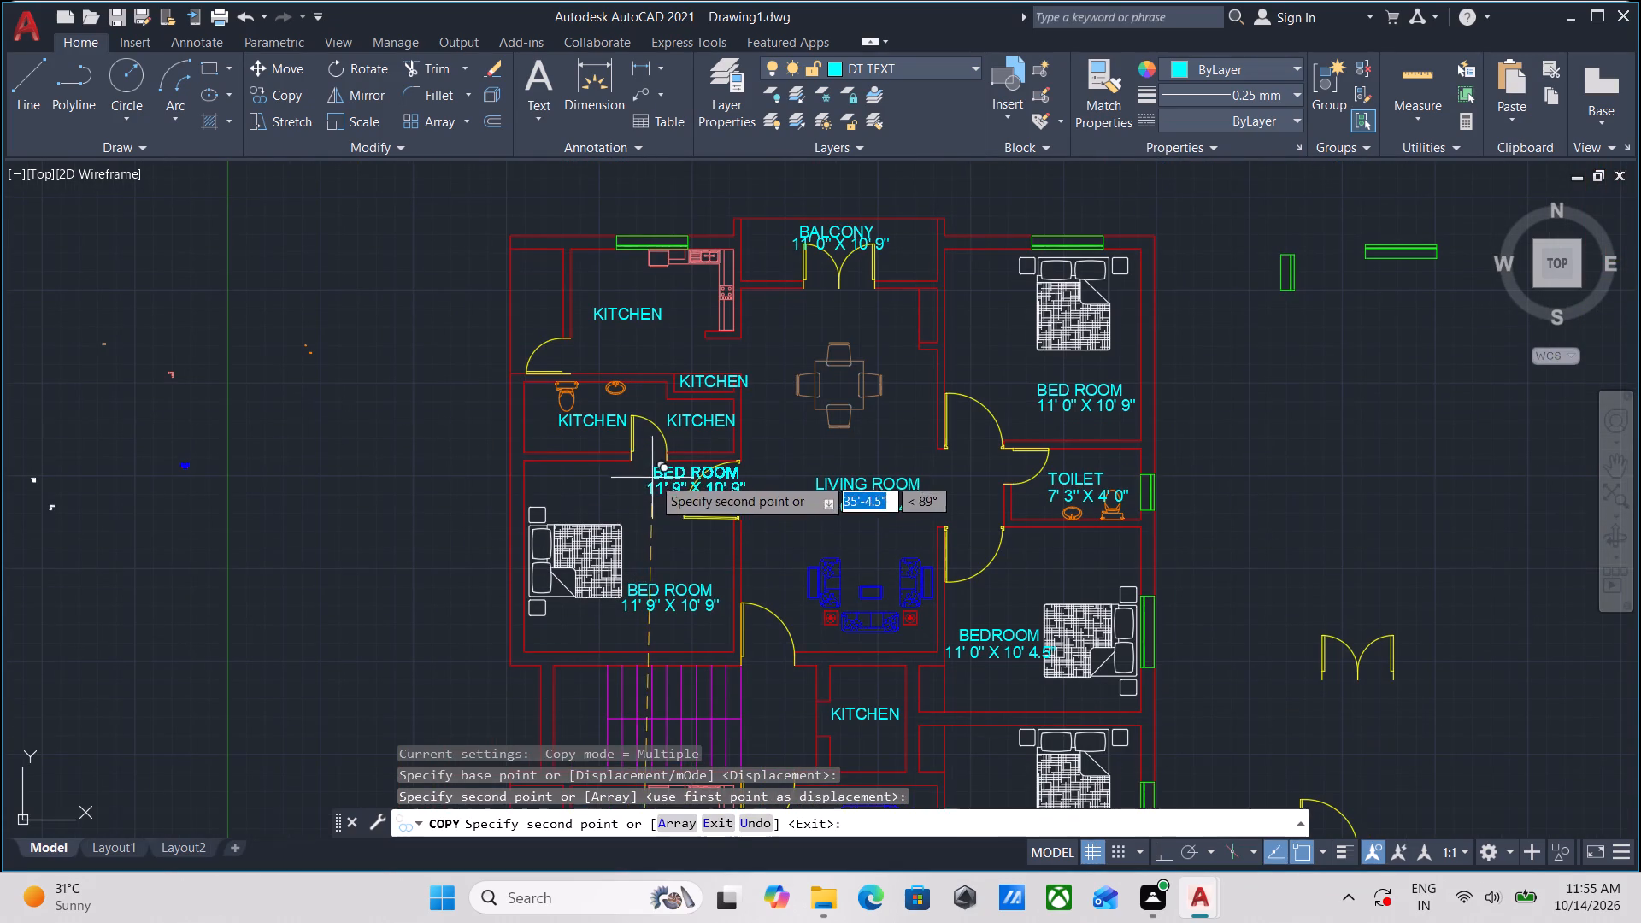
{"action": "scroll", "coordinate": [642, 607], "scroll_direction": "up", "scroll_amount": 1}
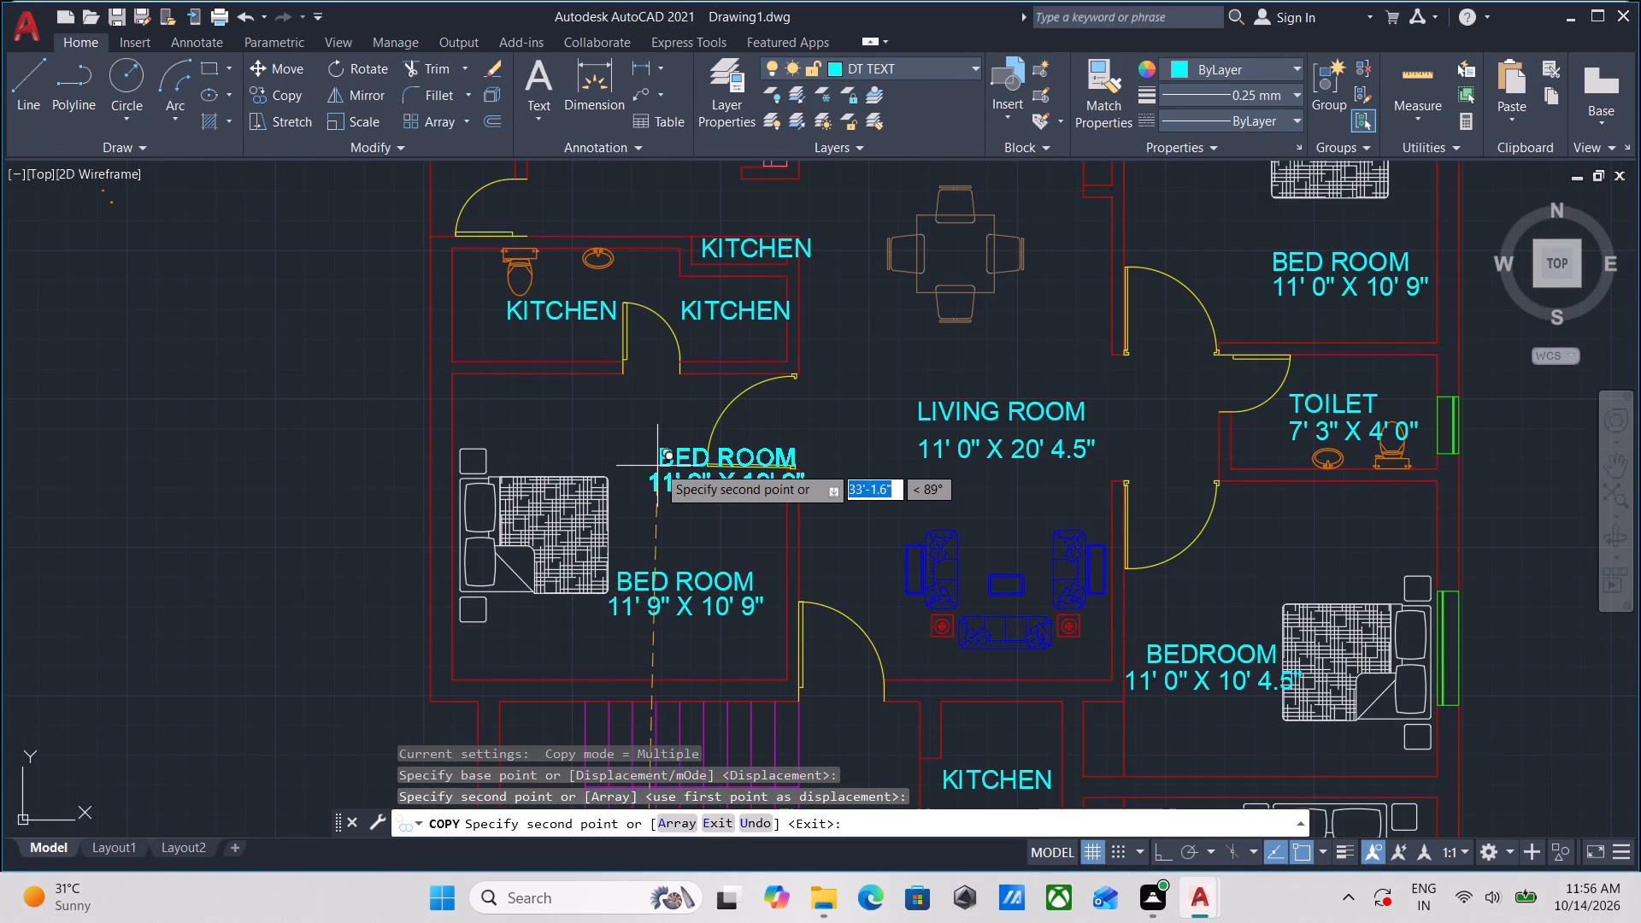
{"action": "key", "text": "Escape"}
Erase the three KITCHEN placeholders in the northern apartment's western toilet, washing-machine area and adjoining wall recess.
{"action": "scroll", "coordinate": [538, 315], "scroll_direction": "up", "scroll_amount": 2}
{"action": "left_click_drag", "start_coordinate": [618, 378], "coordinate": [601, 353]}
{"action": "left_click", "coordinate": [554, 297]}
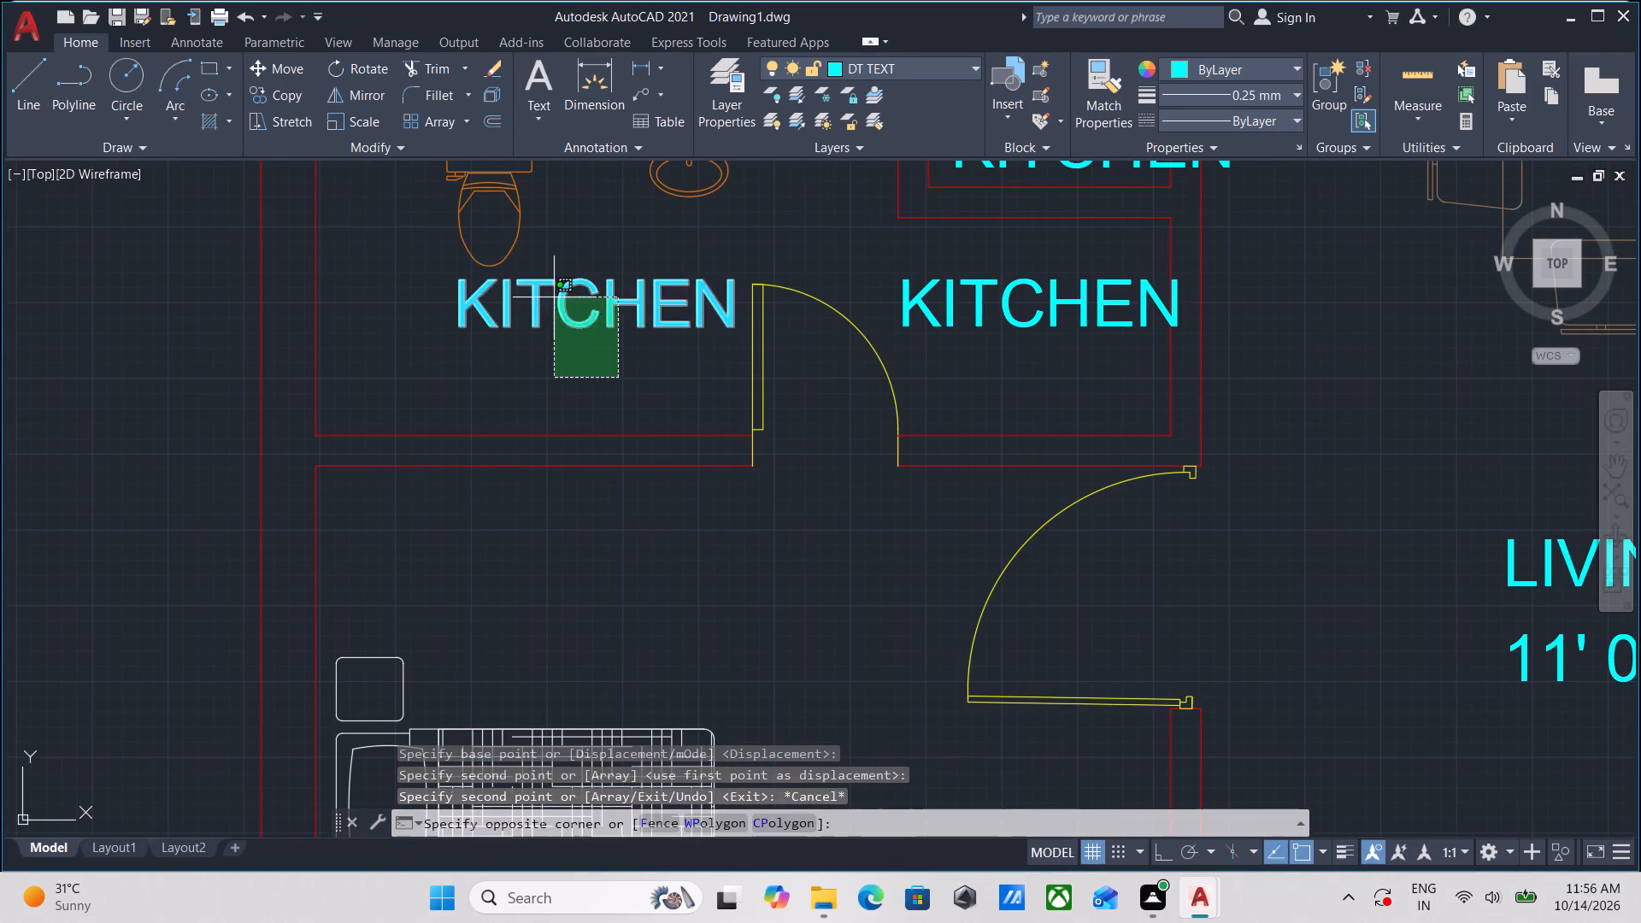
{"action": "left_click_drag", "start_coordinate": [959, 354], "coordinate": [946, 344]}
{"action": "left_click", "coordinate": [907, 297]}
{"action": "middle_click_drag", "start_coordinate": [906, 297], "coordinate": [885, 607]}
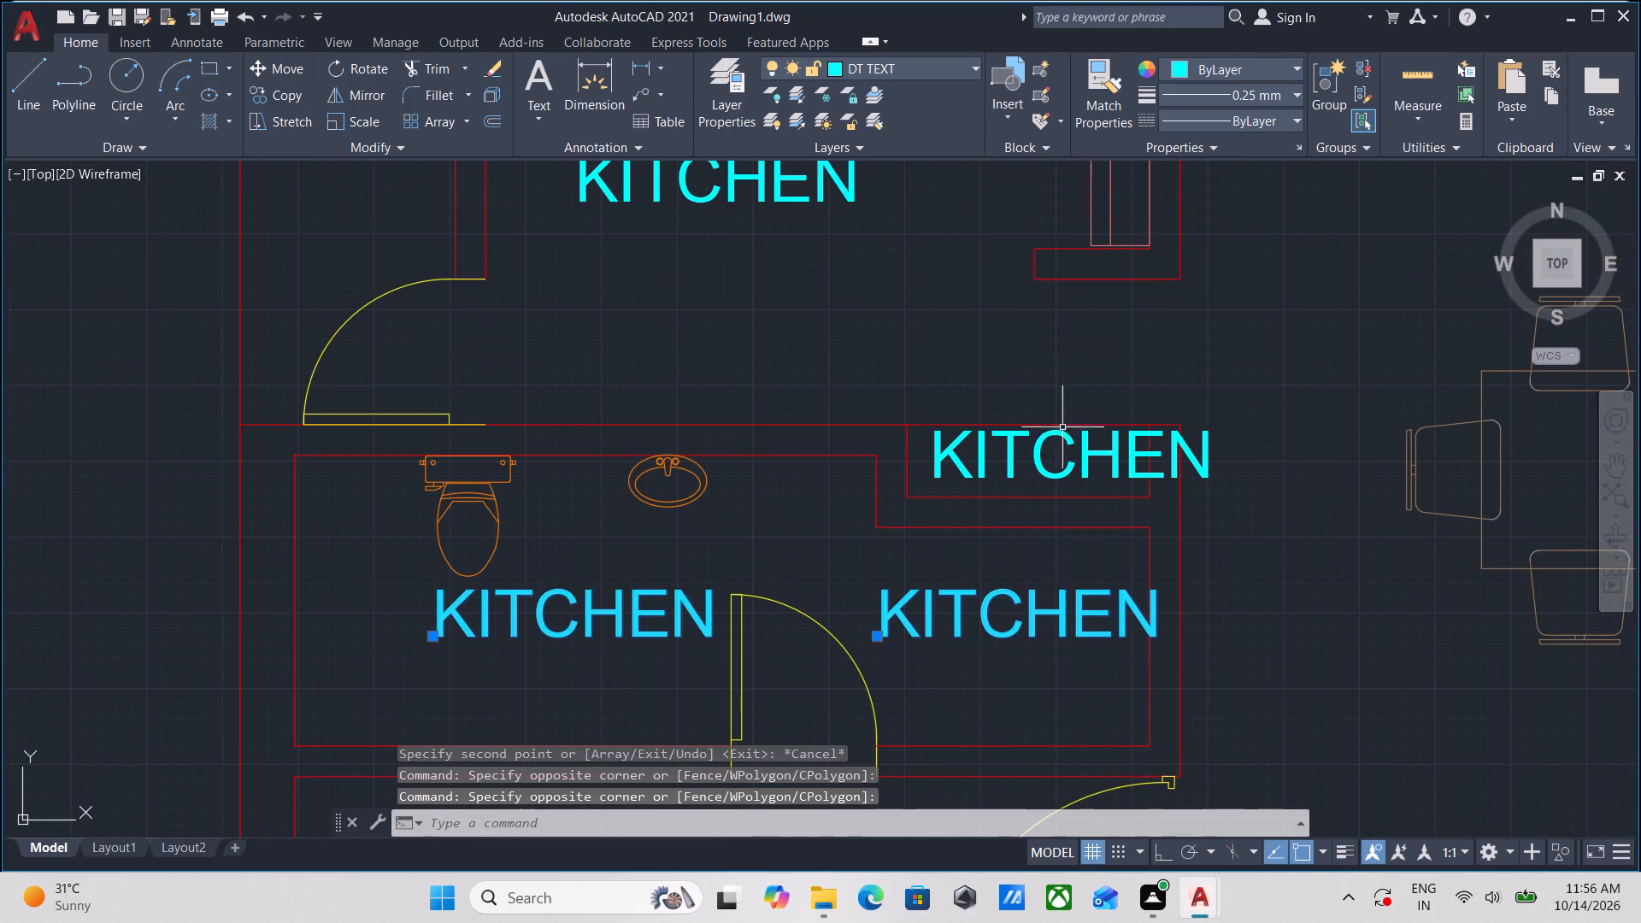
{"action": "left_click", "coordinate": [1075, 488]}
{"action": "left_click", "coordinate": [1022, 435]}
{"action": "right_click", "coordinate": [1022, 435]}
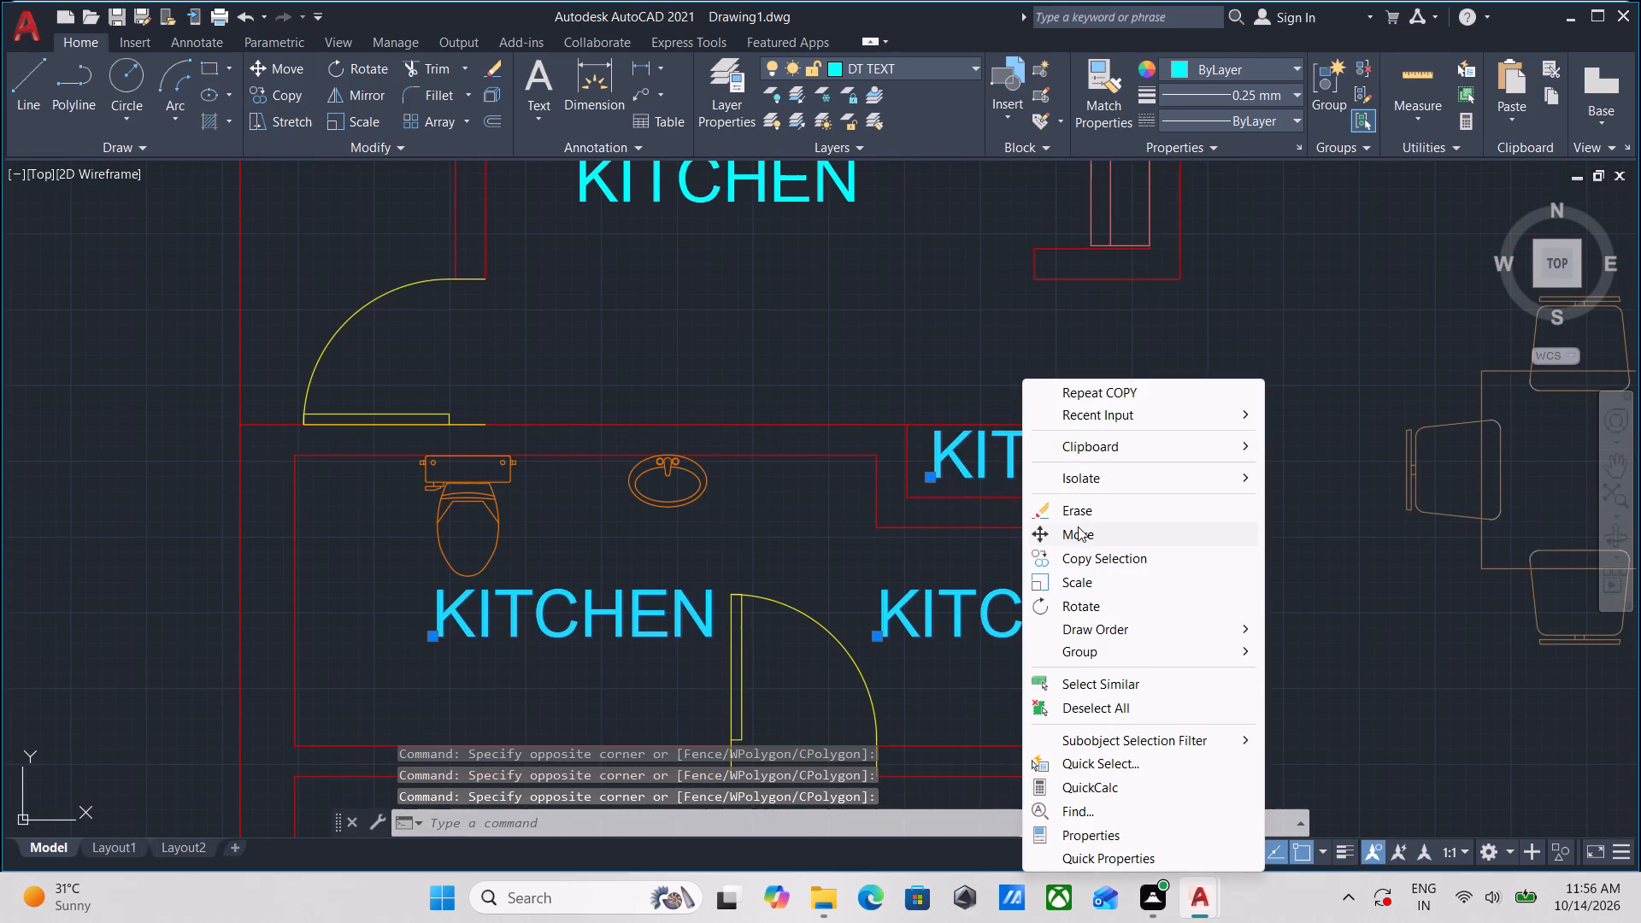
{"action": "left_click", "coordinate": [1082, 500]}
Copy the southern apartment's western TOILET, 8' 0" X 4' 0", W/M and CB labels about 30' straight north with Ortho on.
{"action": "scroll", "coordinate": [830, 430], "scroll_direction": "down", "scroll_amount": 4}
{"action": "middle_click_drag", "start_coordinate": [764, 520], "coordinate": [722, 285]}
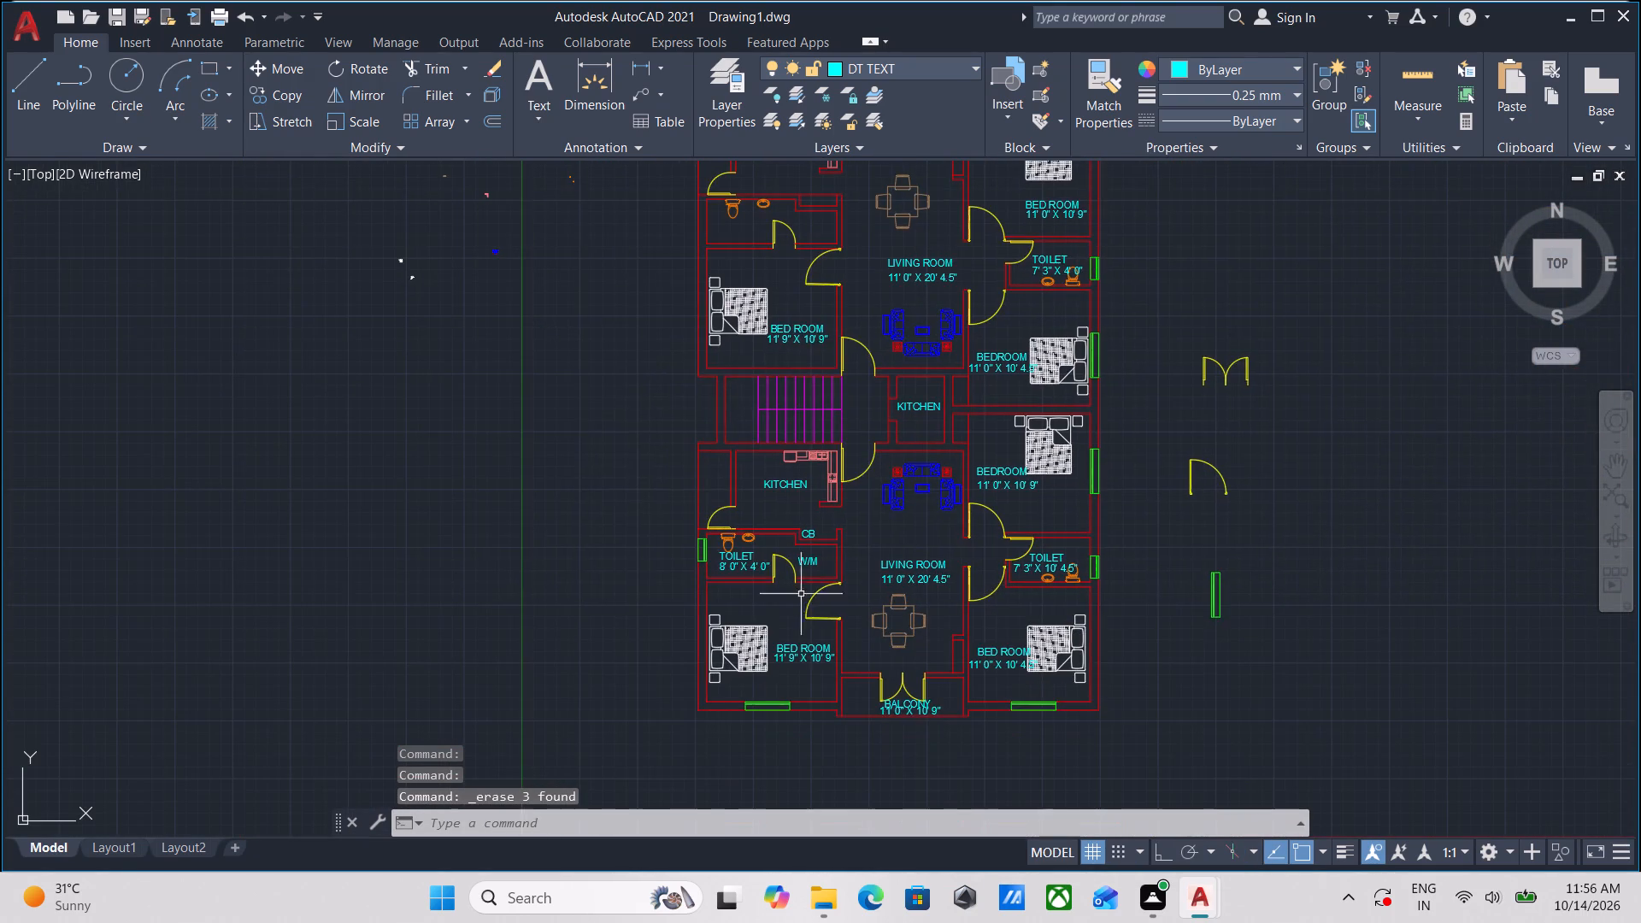
{"action": "scroll", "coordinate": [785, 597], "scroll_direction": "up", "scroll_amount": 2}
{"action": "middle_click_drag", "start_coordinate": [800, 657], "coordinate": [793, 575]}
{"action": "scroll", "coordinate": [665, 469], "scroll_direction": "up", "scroll_amount": 2}
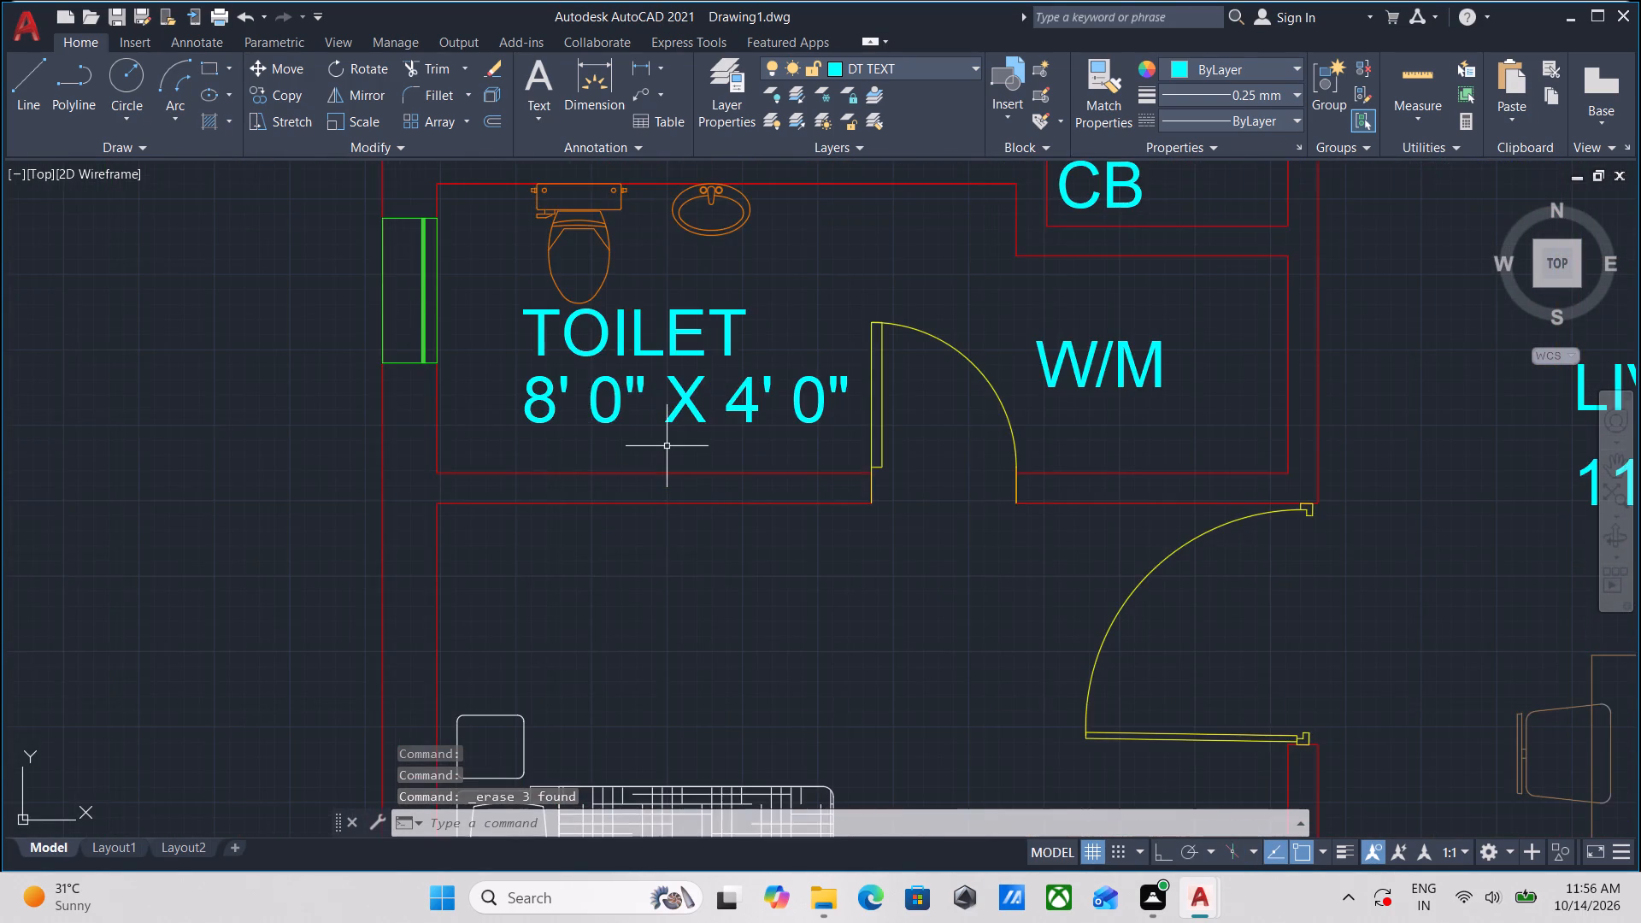
{"action": "middle_click_drag", "start_coordinate": [665, 537], "coordinate": [648, 624]}
{"action": "left_click", "coordinate": [773, 362]}
{"action": "left_click", "coordinate": [634, 501]}
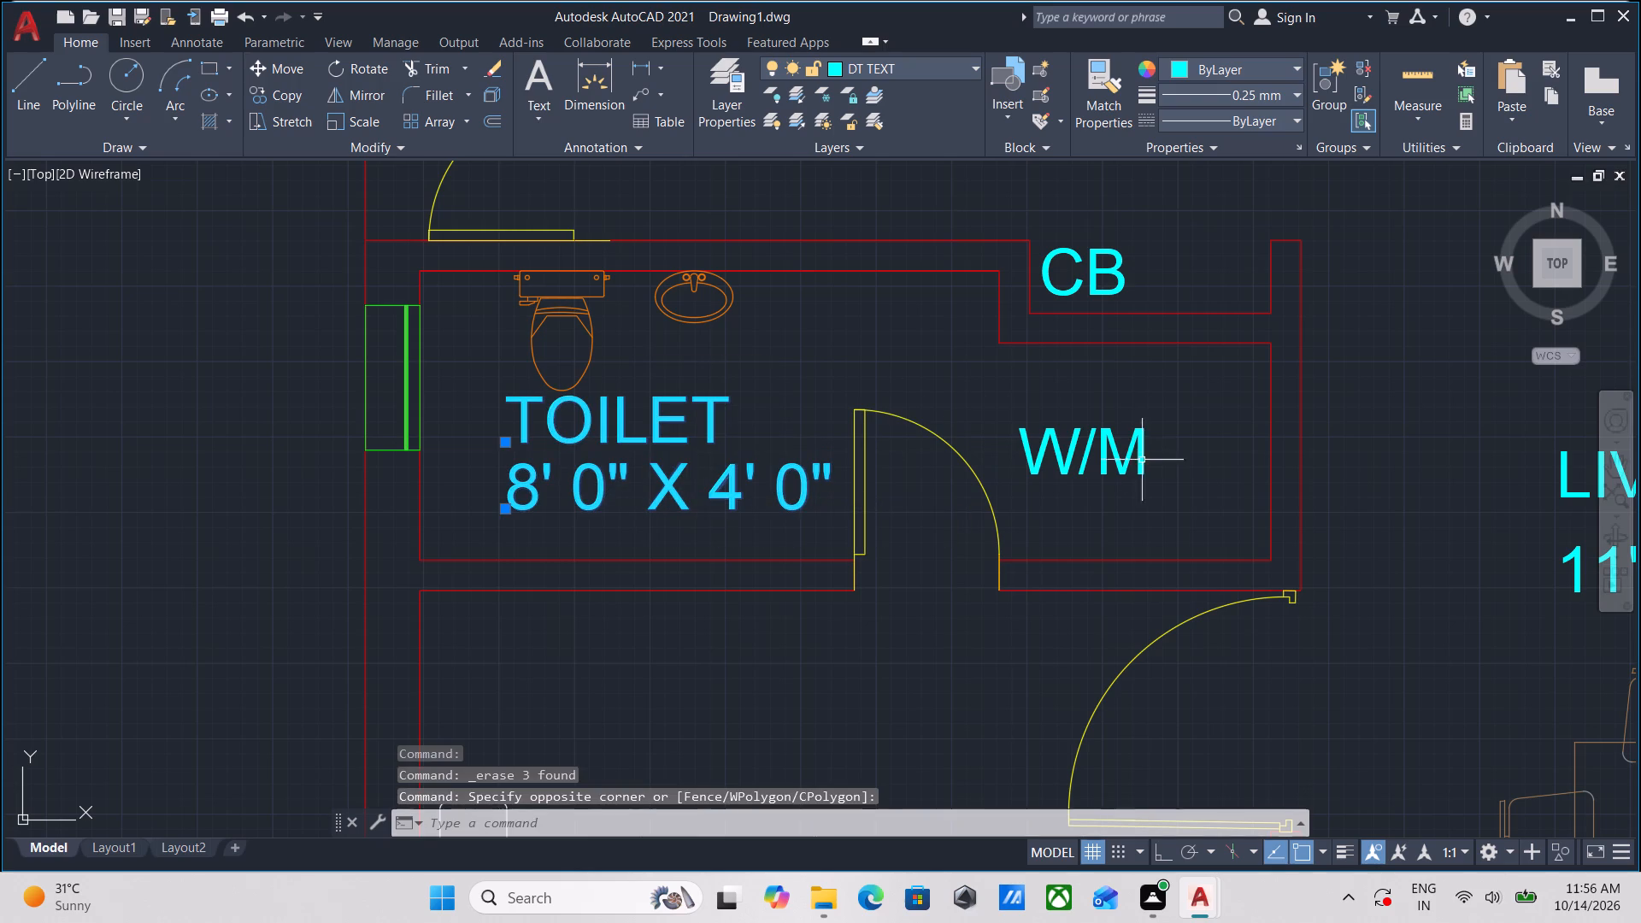
{"action": "left_click", "coordinate": [1182, 496]}
{"action": "left_click", "coordinate": [1056, 414]}
{"action": "left_click", "coordinate": [1141, 211]}
{"action": "left_click", "coordinate": [1083, 292]}
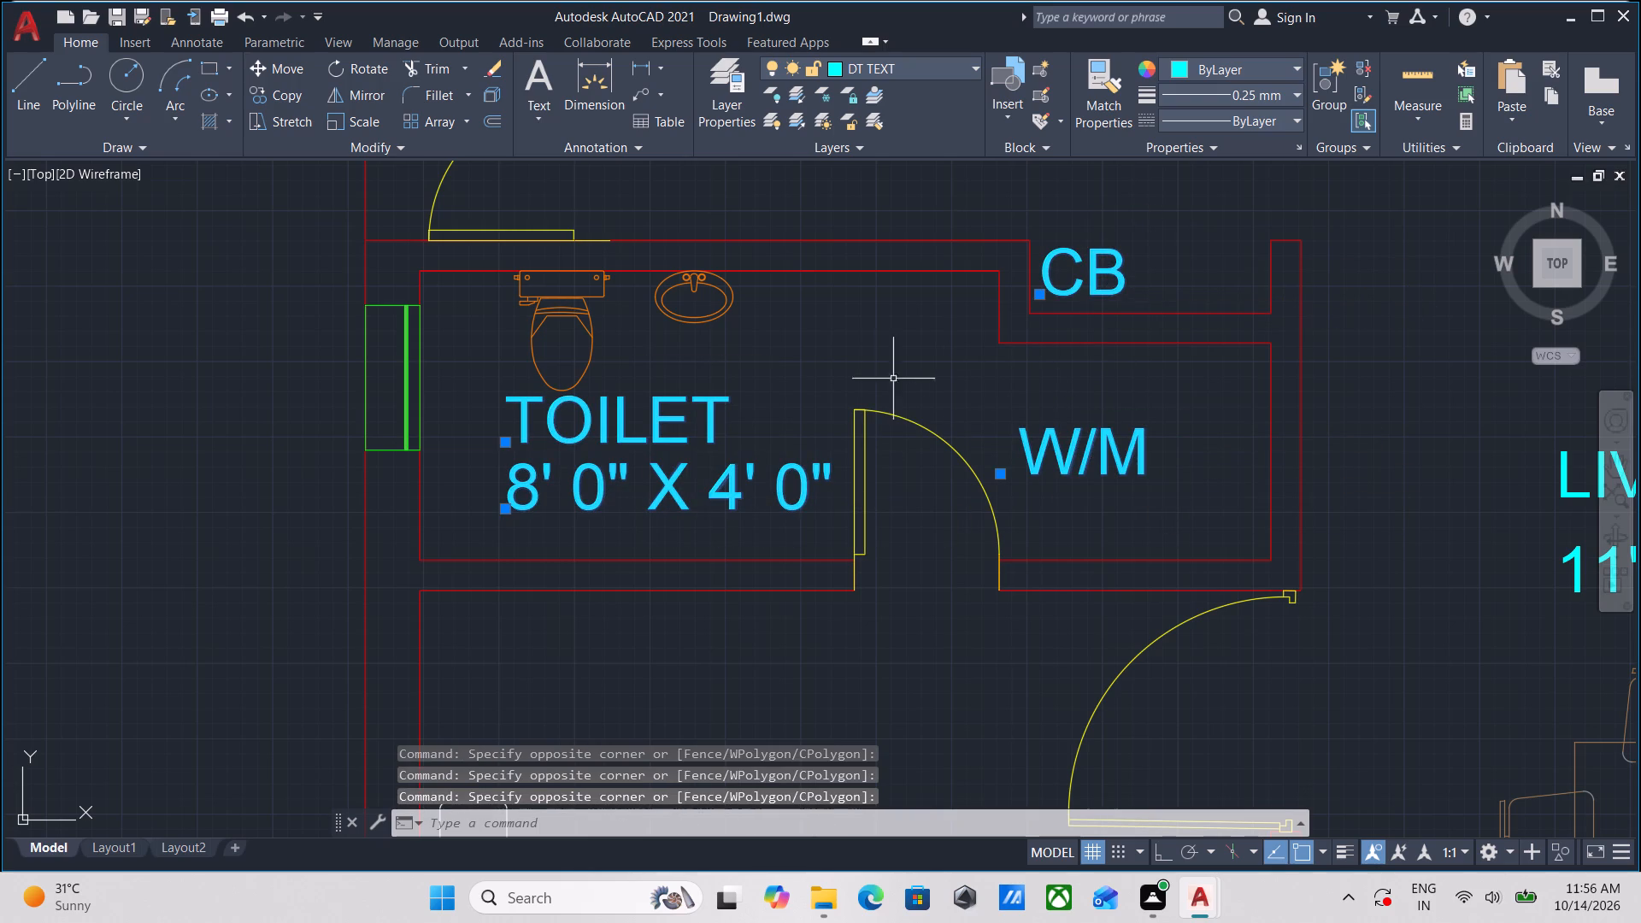
{"action": "type", "text": "CO"}
{"action": "key", "text": "Return"}
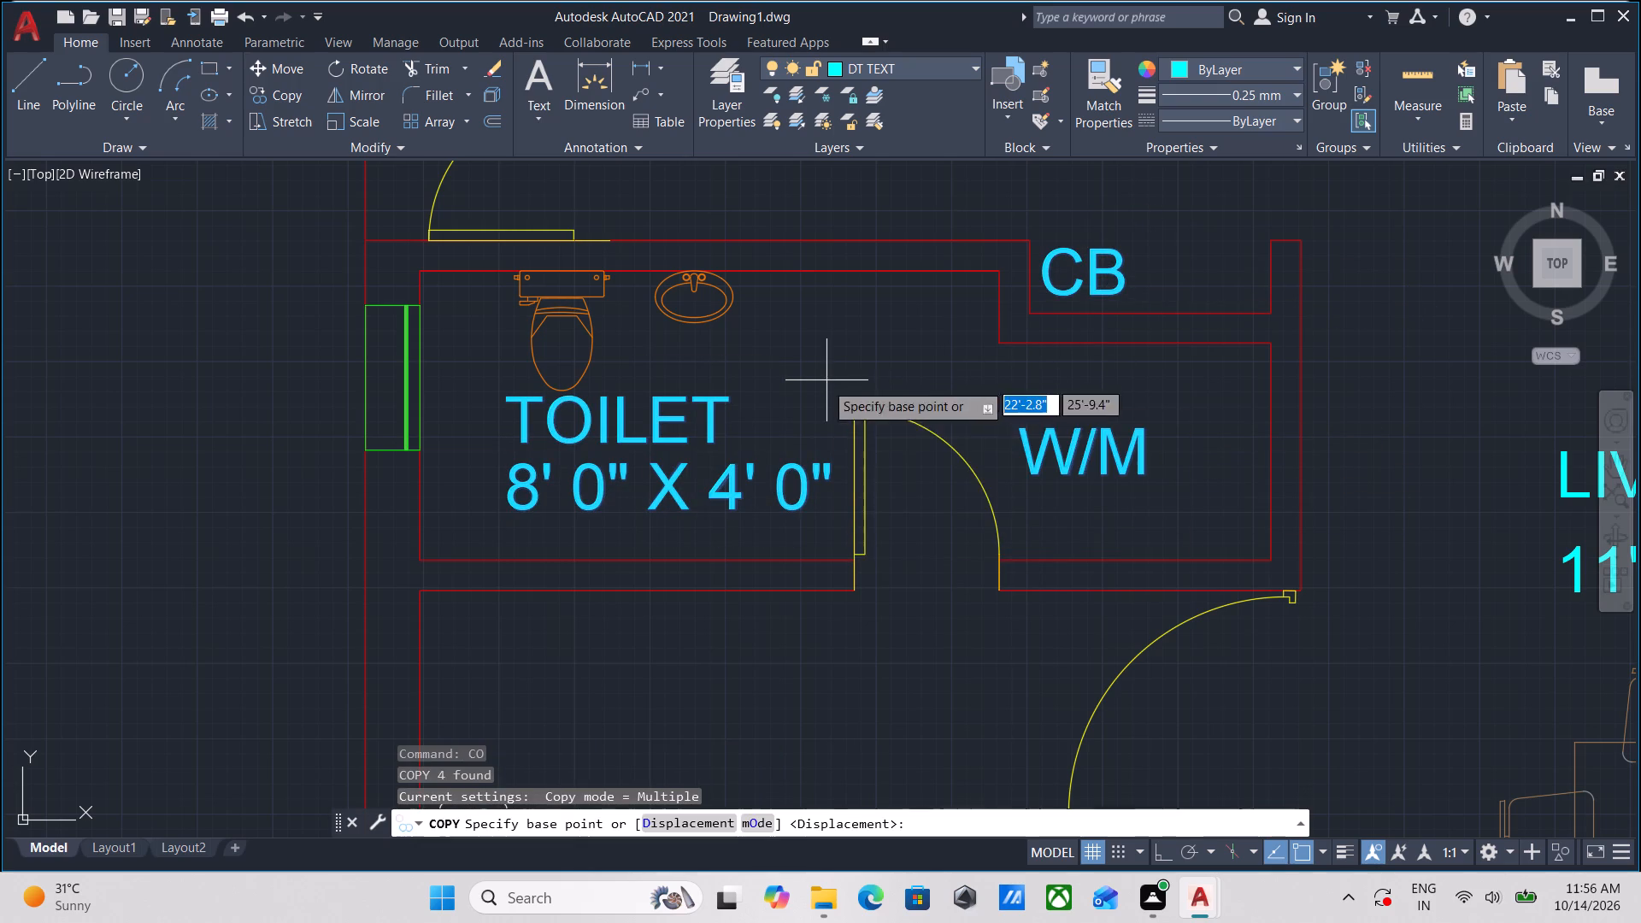
{"action": "left_click", "coordinate": [507, 504]}
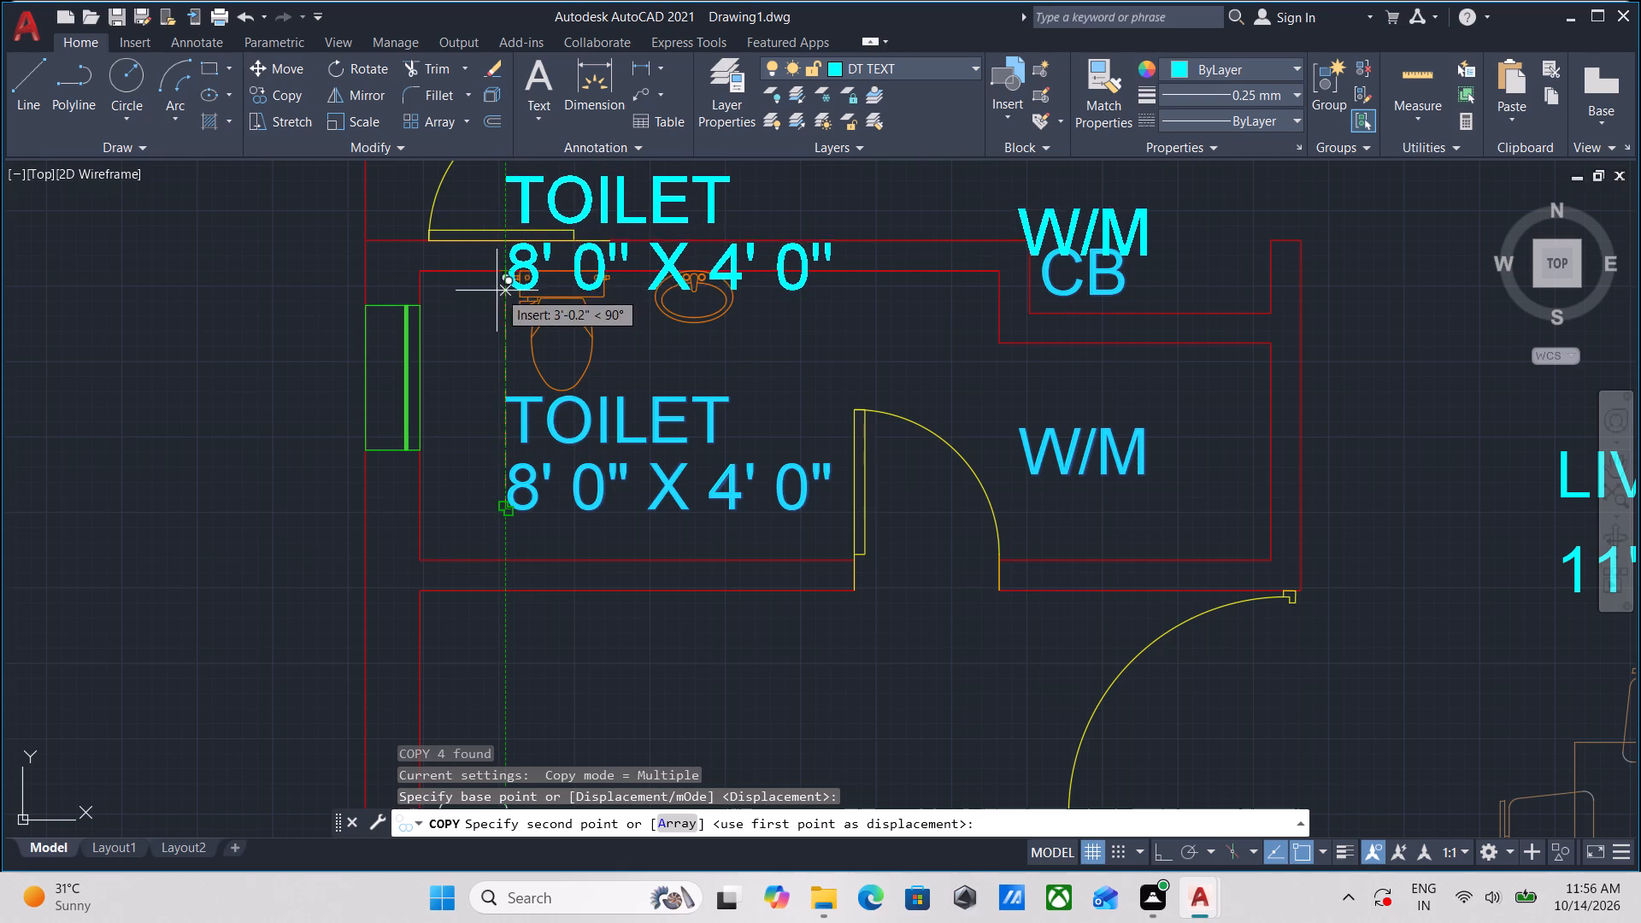
{"action": "key", "text": "F8"}
{"action": "scroll", "coordinate": [501, 287], "scroll_direction": "down", "scroll_amount": 1}
{"action": "middle_click_drag", "start_coordinate": [501, 287], "coordinate": [516, 557]}
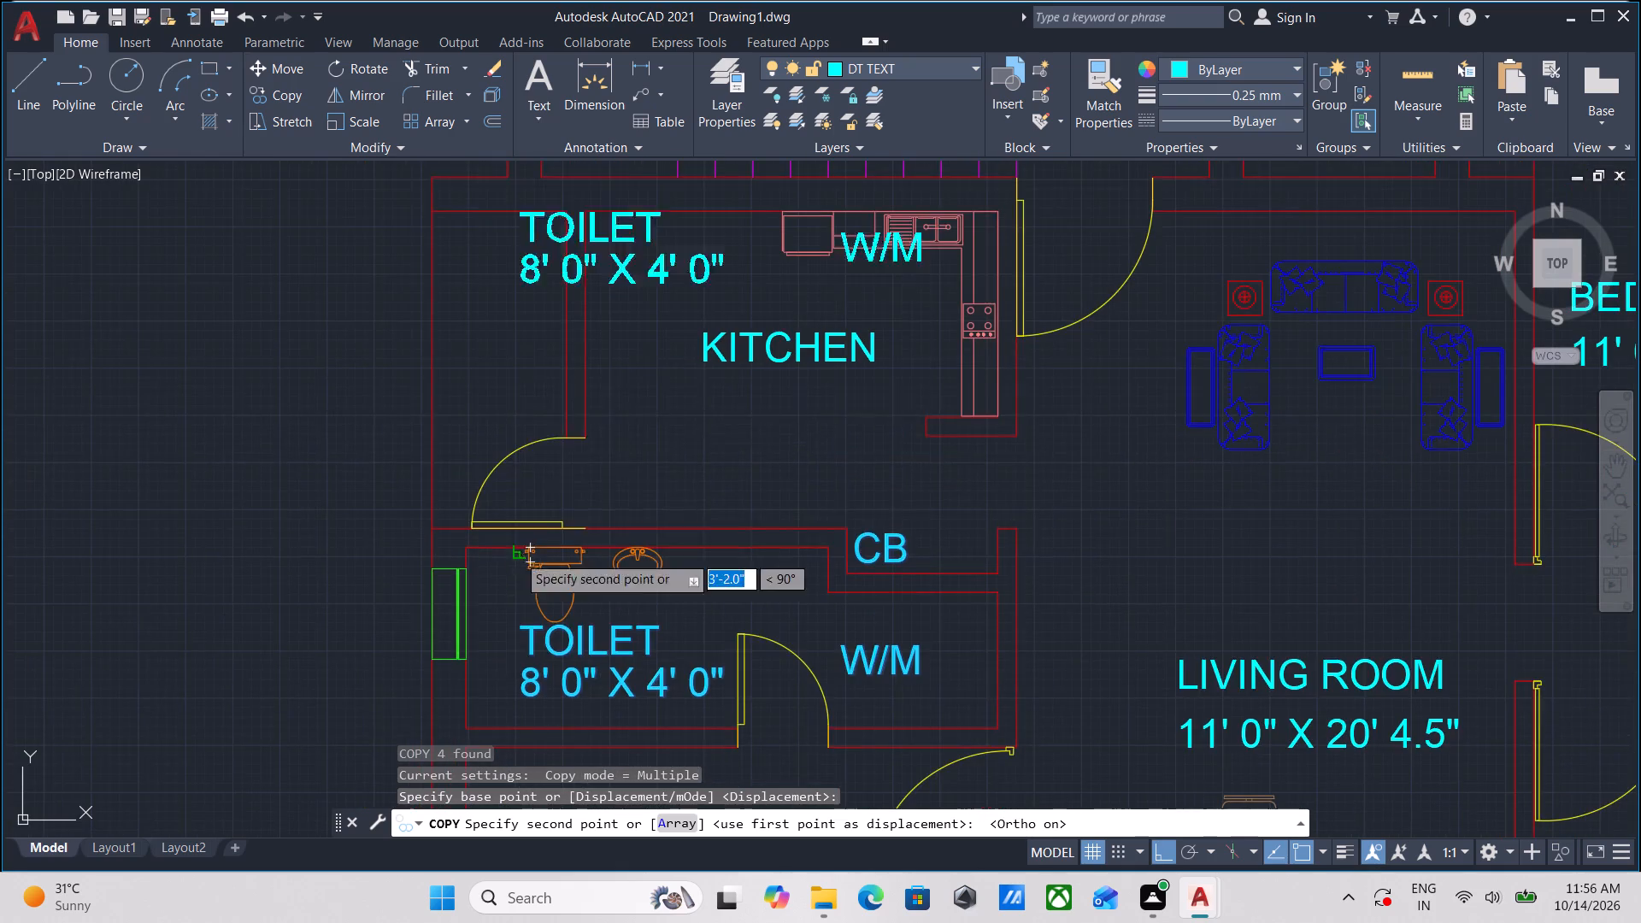
{"action": "scroll", "coordinate": [553, 383], "scroll_direction": "down", "scroll_amount": 2}
{"action": "middle_click_drag", "start_coordinate": [553, 383], "coordinate": [561, 698]}
{"action": "middle_click_drag", "start_coordinate": [593, 471], "coordinate": [582, 650]}
{"action": "scroll", "coordinate": [582, 646], "scroll_direction": "up", "scroll_amount": 1}
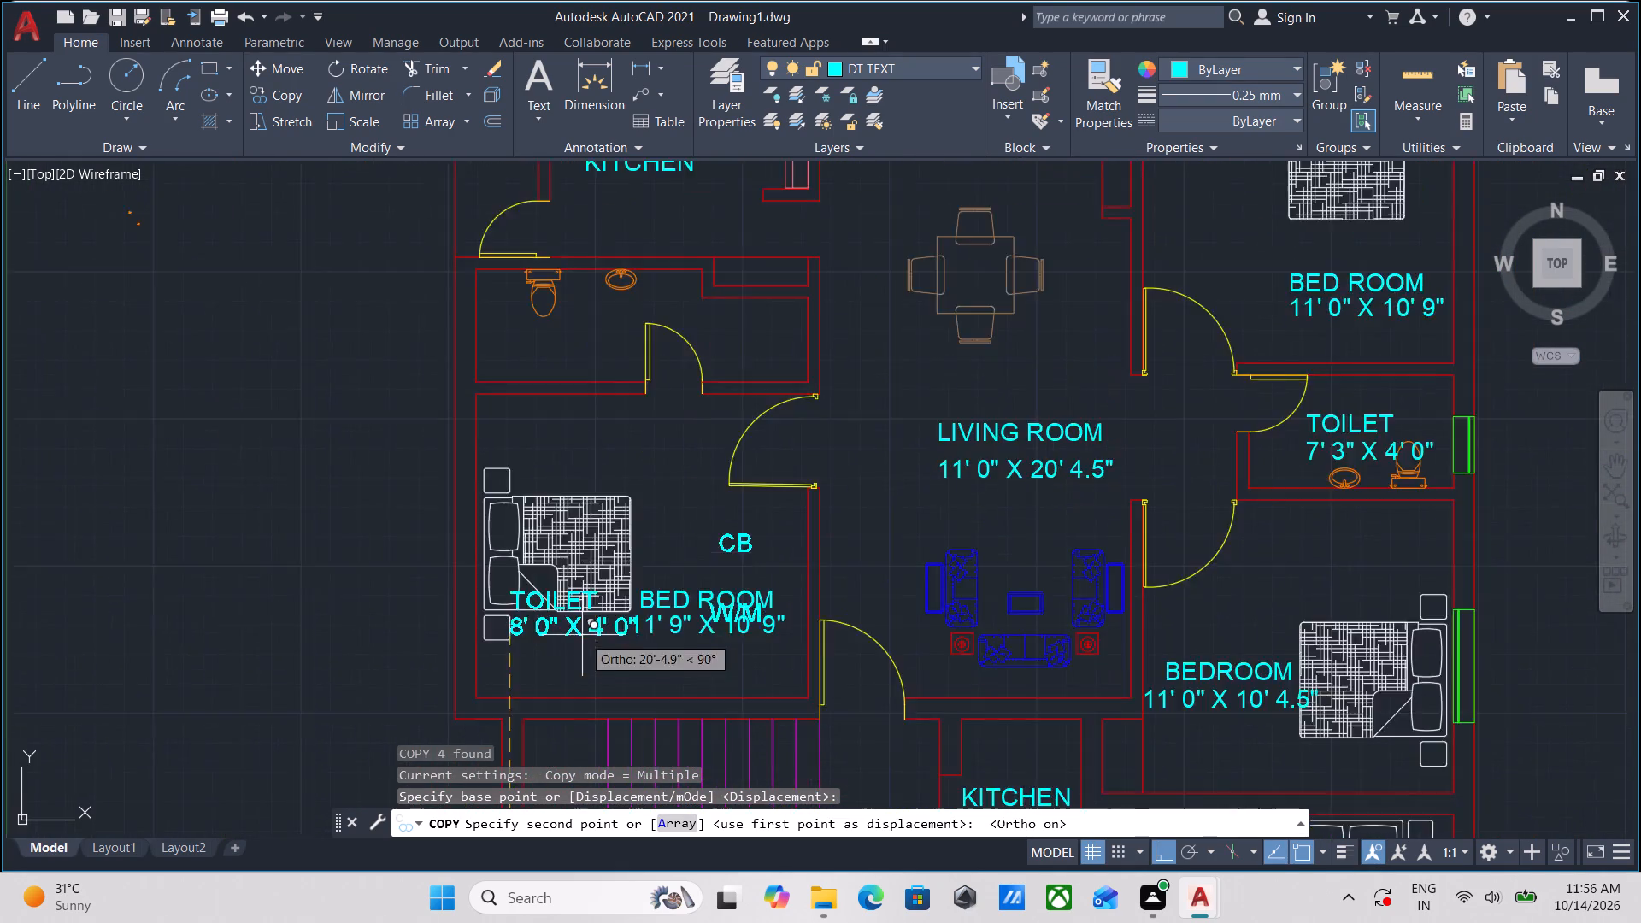
{"action": "scroll", "coordinate": [582, 632], "scroll_direction": "up", "scroll_amount": 1}
{"action": "middle_click_drag", "start_coordinate": [595, 414], "coordinate": [591, 658]}
{"action": "scroll", "coordinate": [595, 414], "scroll_direction": "down", "scroll_amount": 1}
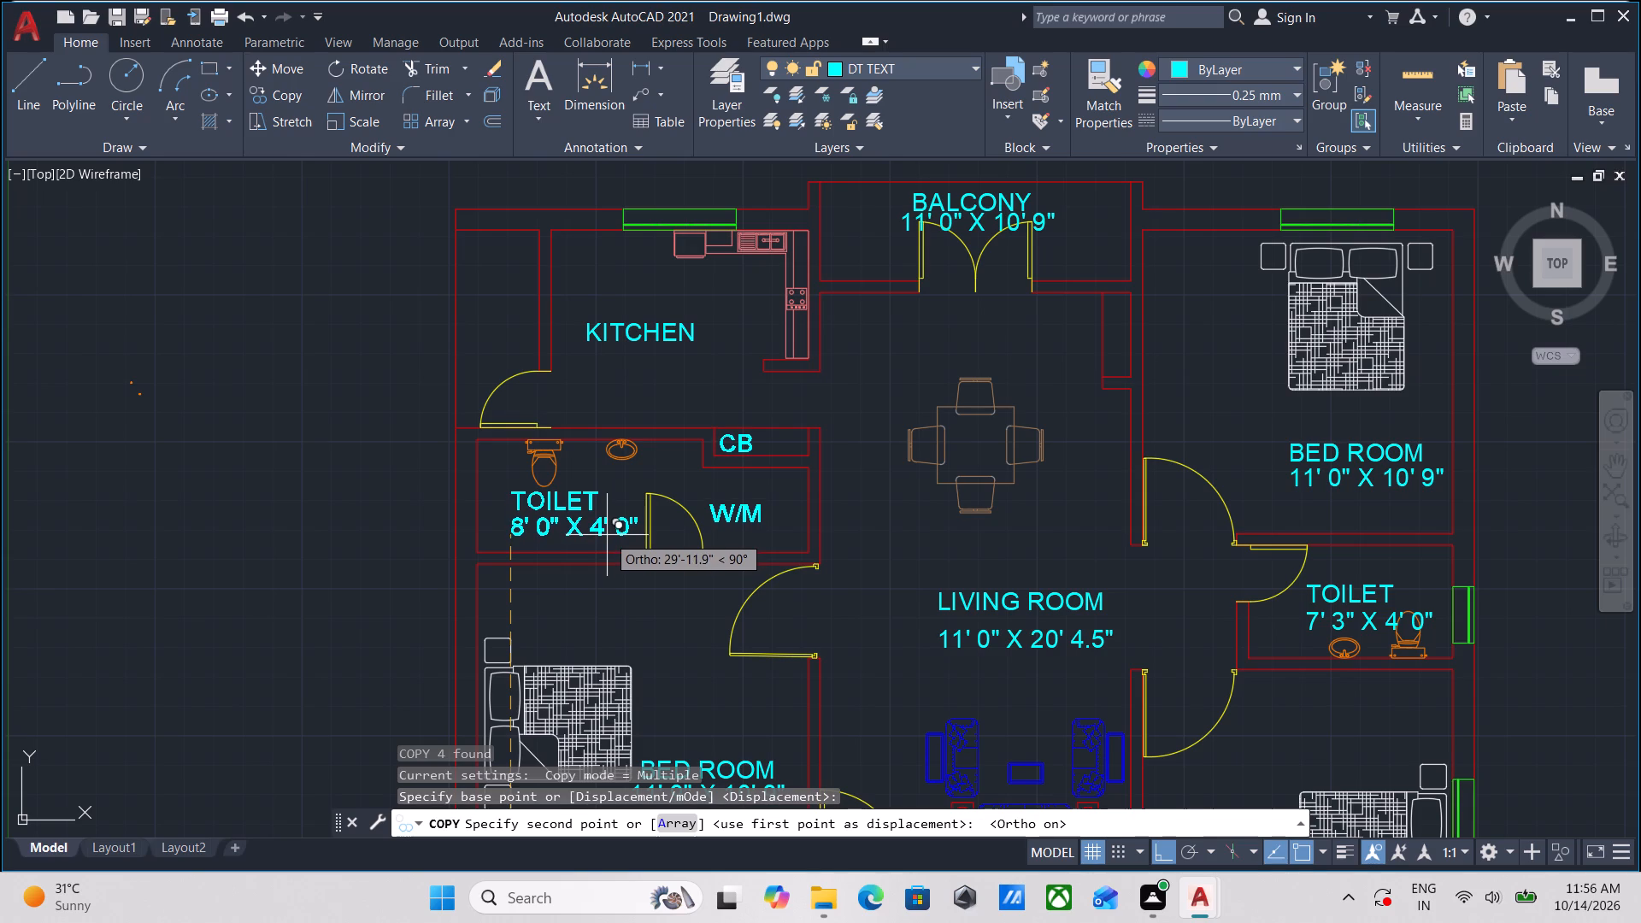
{"action": "left_click", "coordinate": [607, 534]}
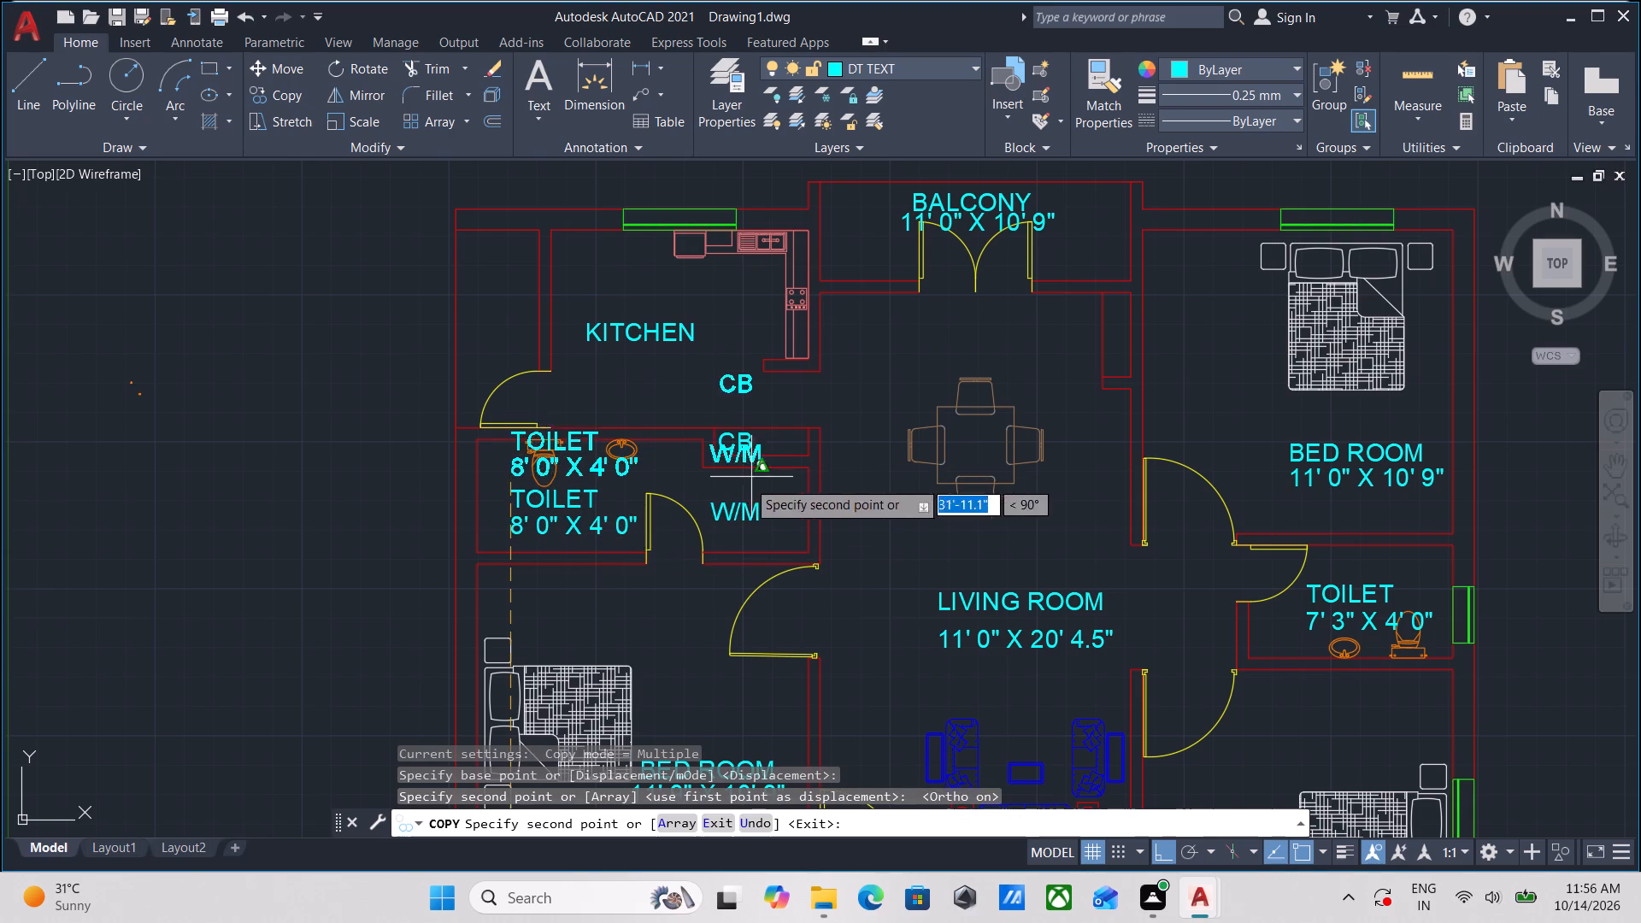
{"action": "key", "text": "Escape"}
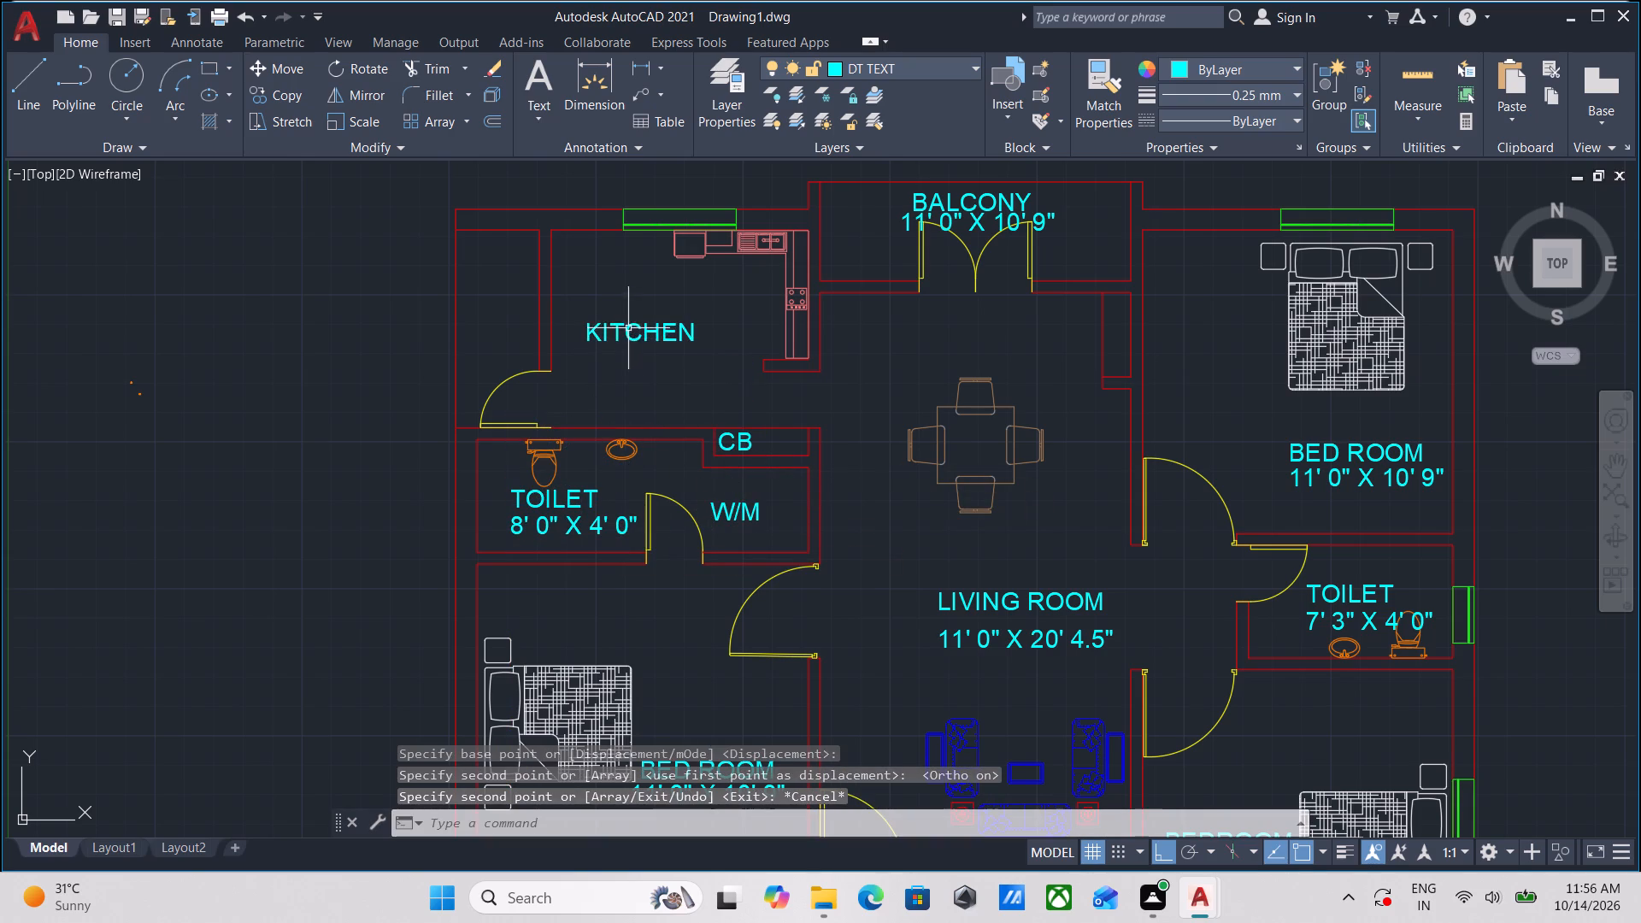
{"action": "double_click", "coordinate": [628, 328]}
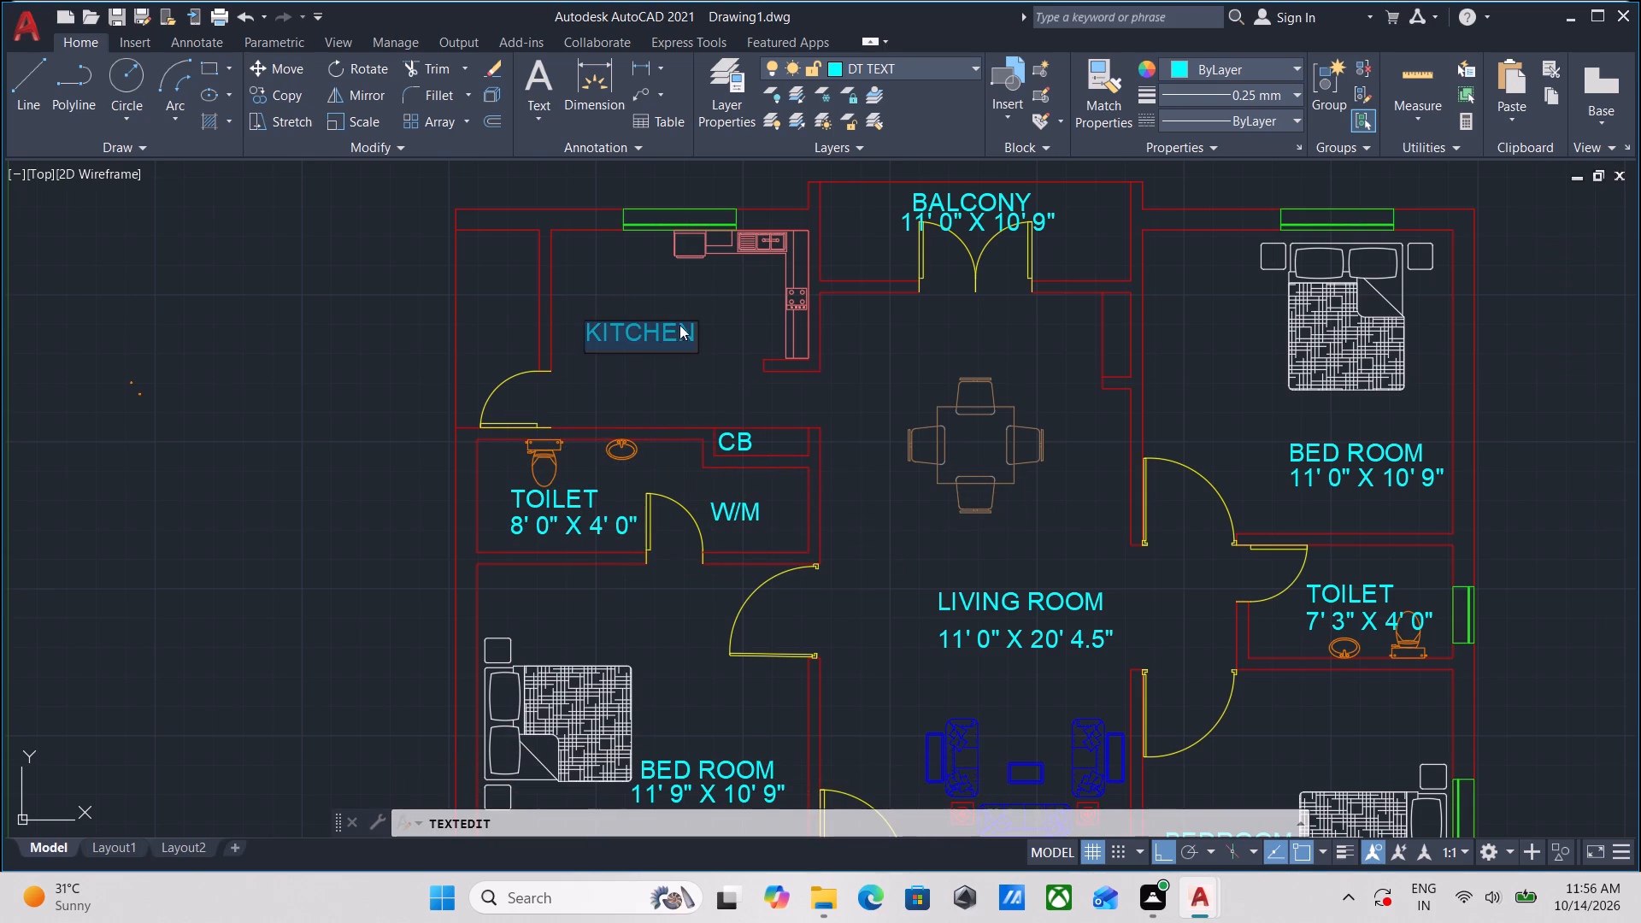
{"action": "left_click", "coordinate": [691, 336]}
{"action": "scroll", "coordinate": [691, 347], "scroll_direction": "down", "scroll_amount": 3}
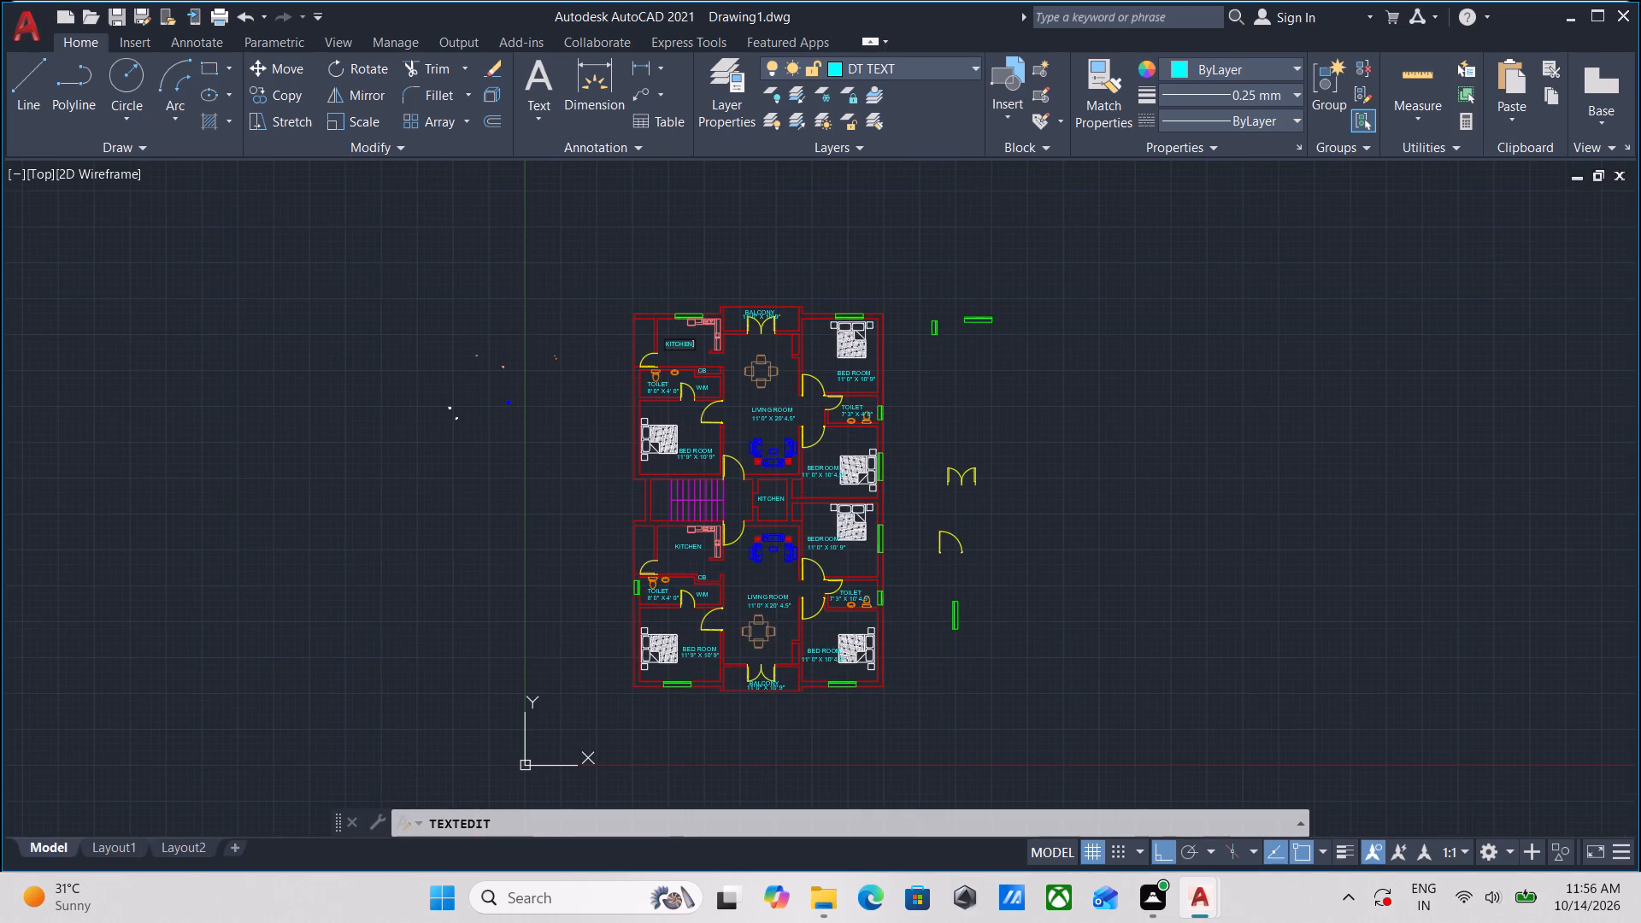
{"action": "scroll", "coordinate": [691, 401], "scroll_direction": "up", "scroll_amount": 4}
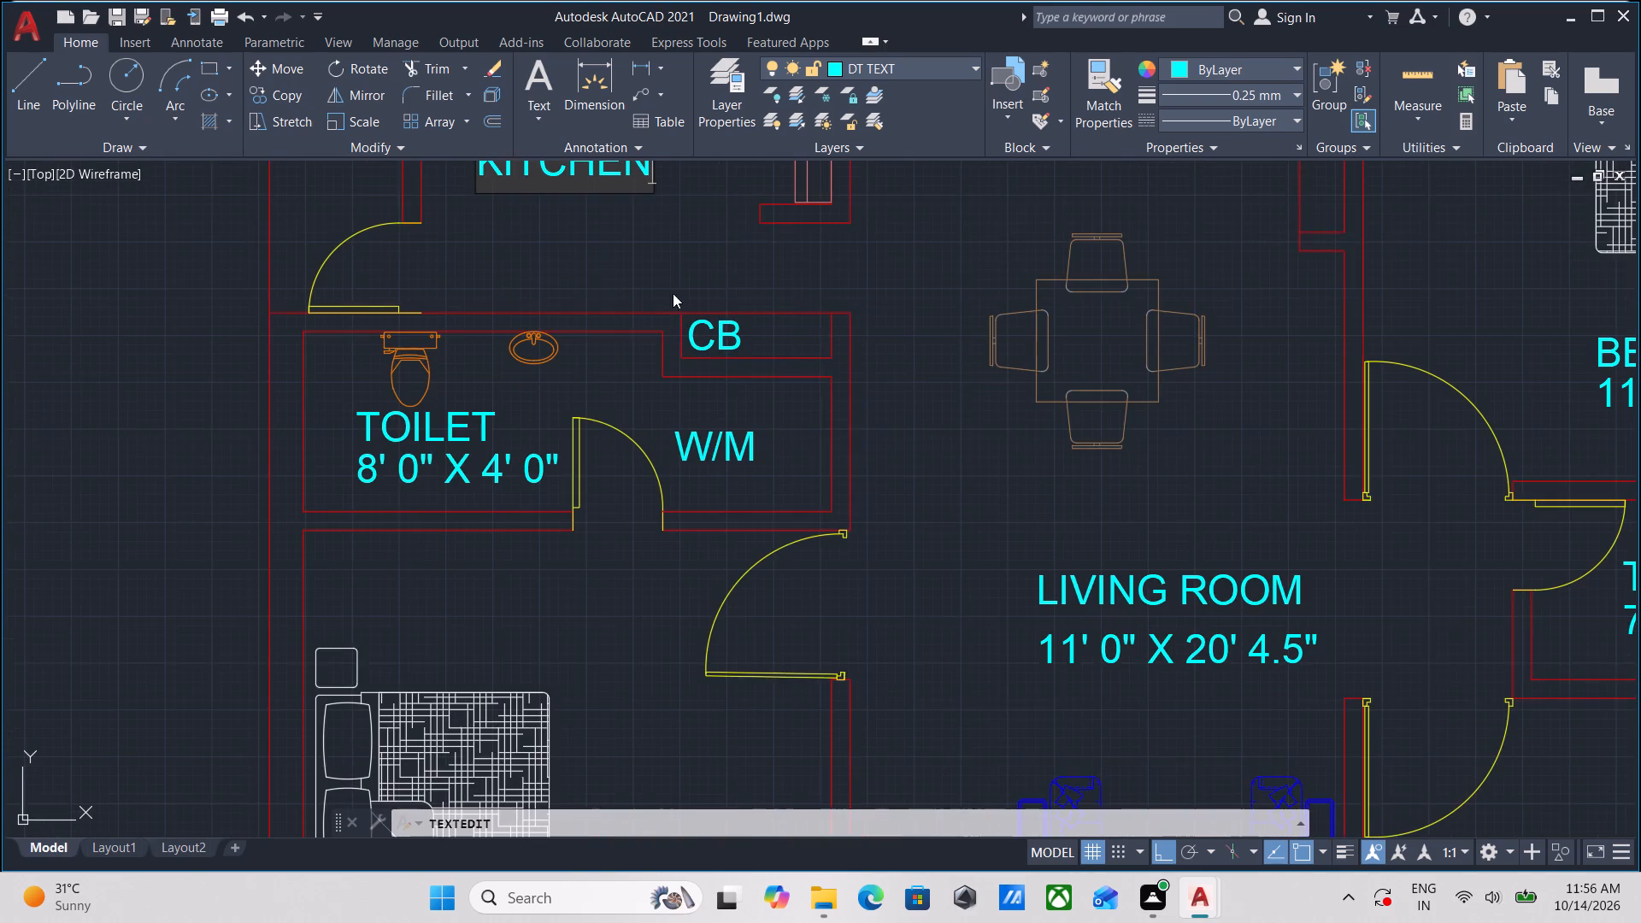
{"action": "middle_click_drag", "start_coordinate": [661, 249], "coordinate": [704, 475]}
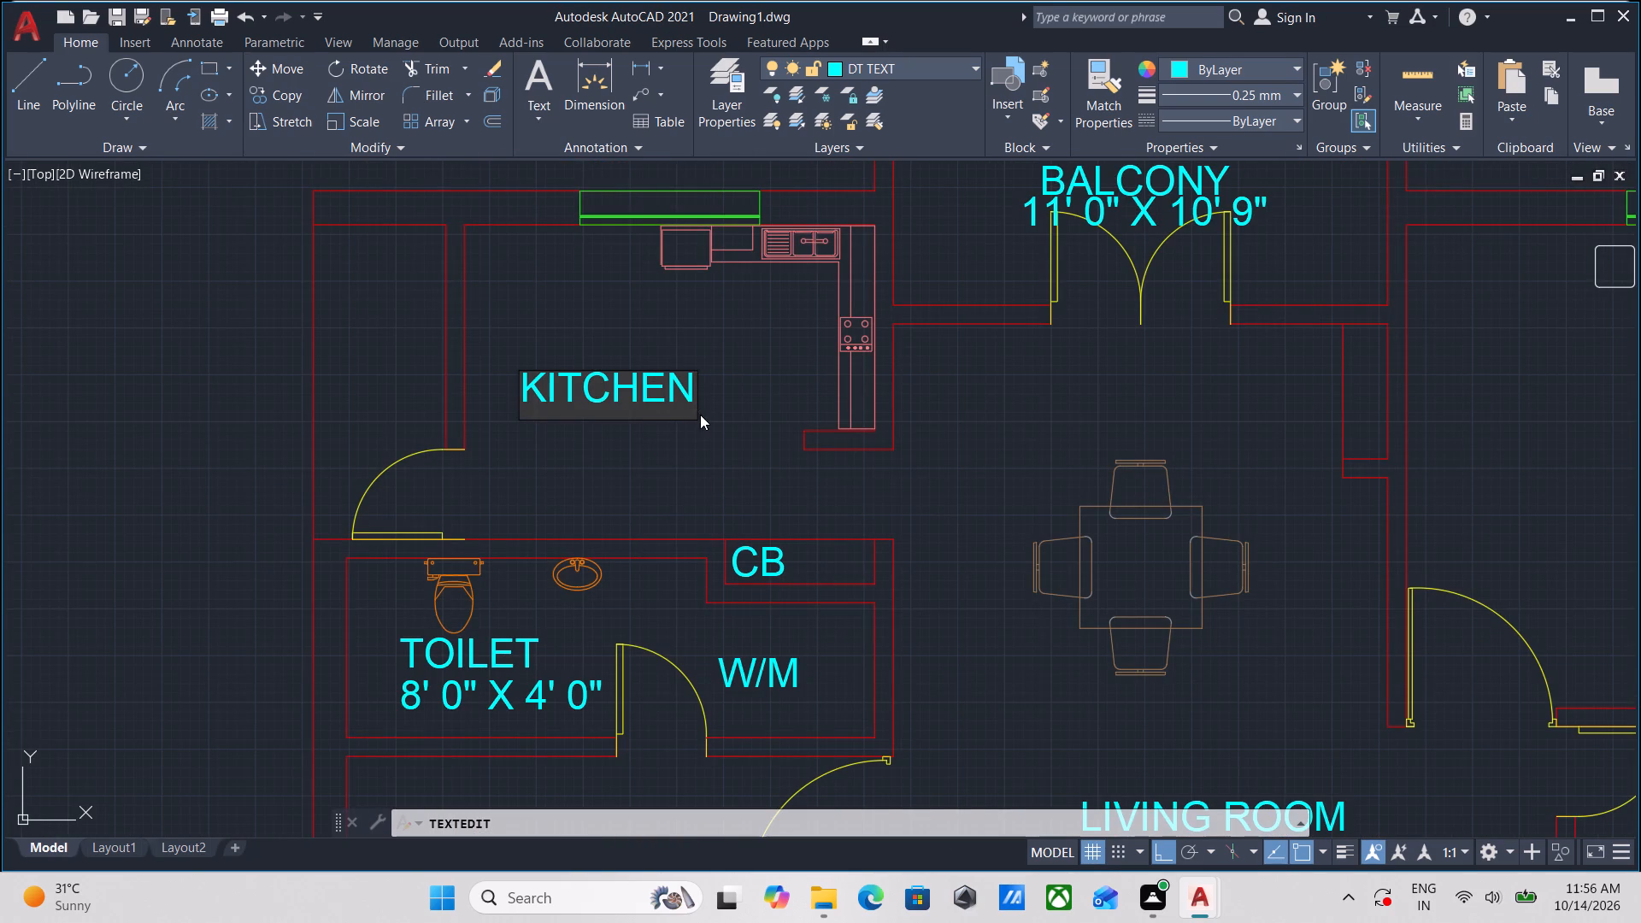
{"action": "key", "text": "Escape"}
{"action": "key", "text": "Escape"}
Copy the KITCHEN label in the northern apartment's kitchen straight down to just below the original.
{"action": "left_click_drag", "start_coordinate": [669, 434], "coordinate": [645, 420]}
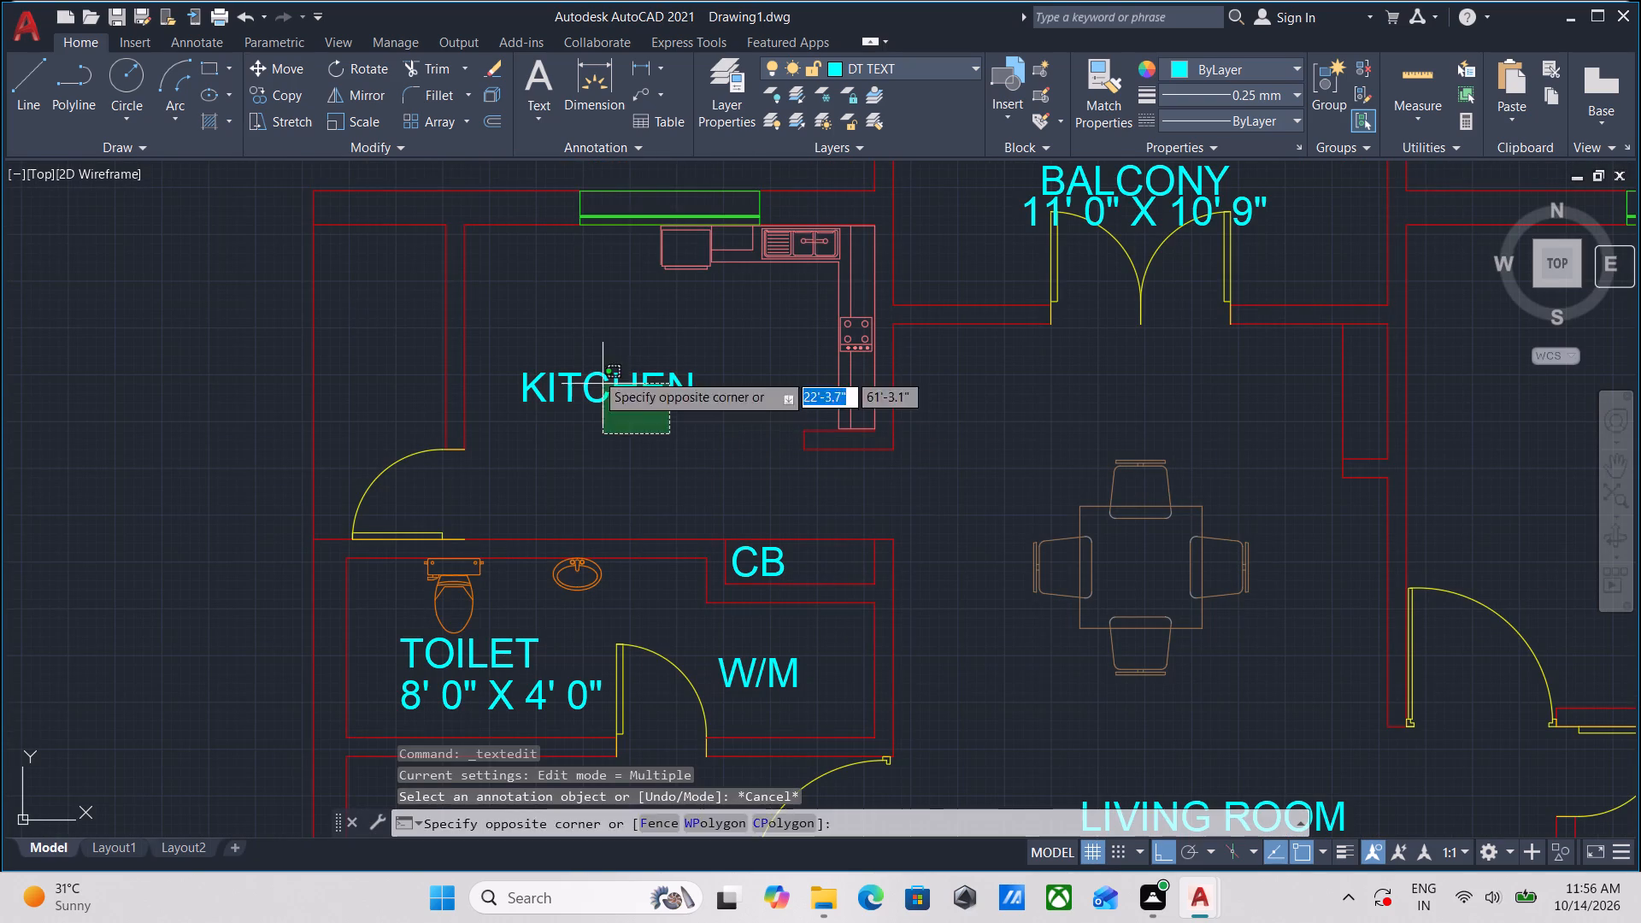
{"action": "left_click", "coordinate": [594, 367]}
{"action": "middle_click_drag", "start_coordinate": [586, 420], "coordinate": [645, 427]}
{"action": "key", "text": "v"}
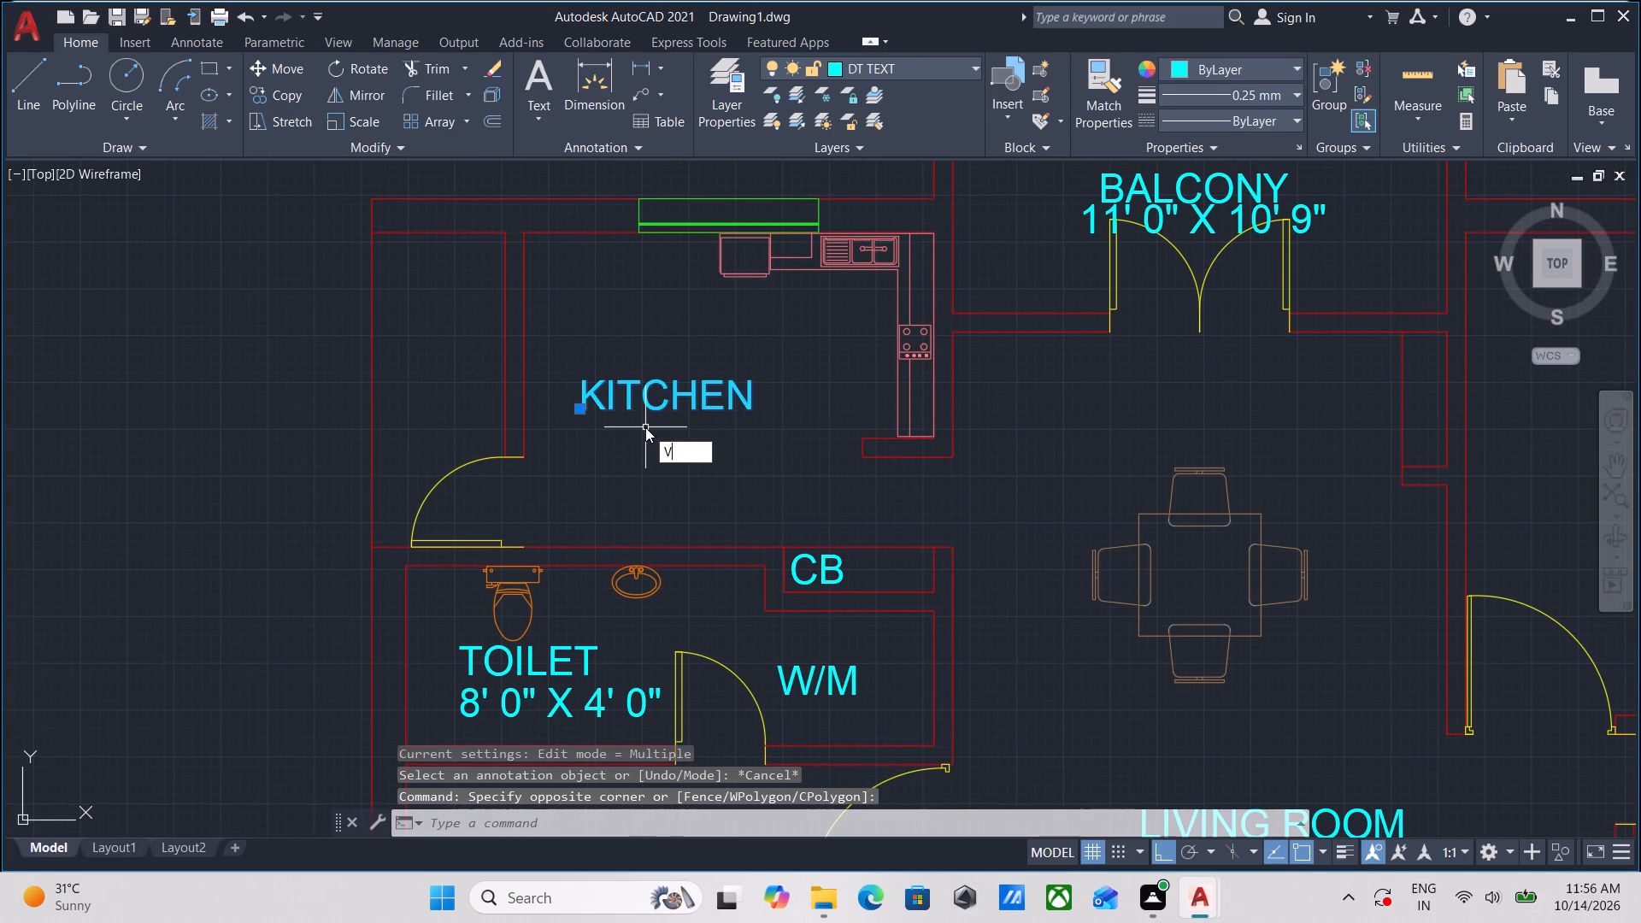
{"action": "key", "text": "BackSpace"}
{"action": "type", "text": "CO"}
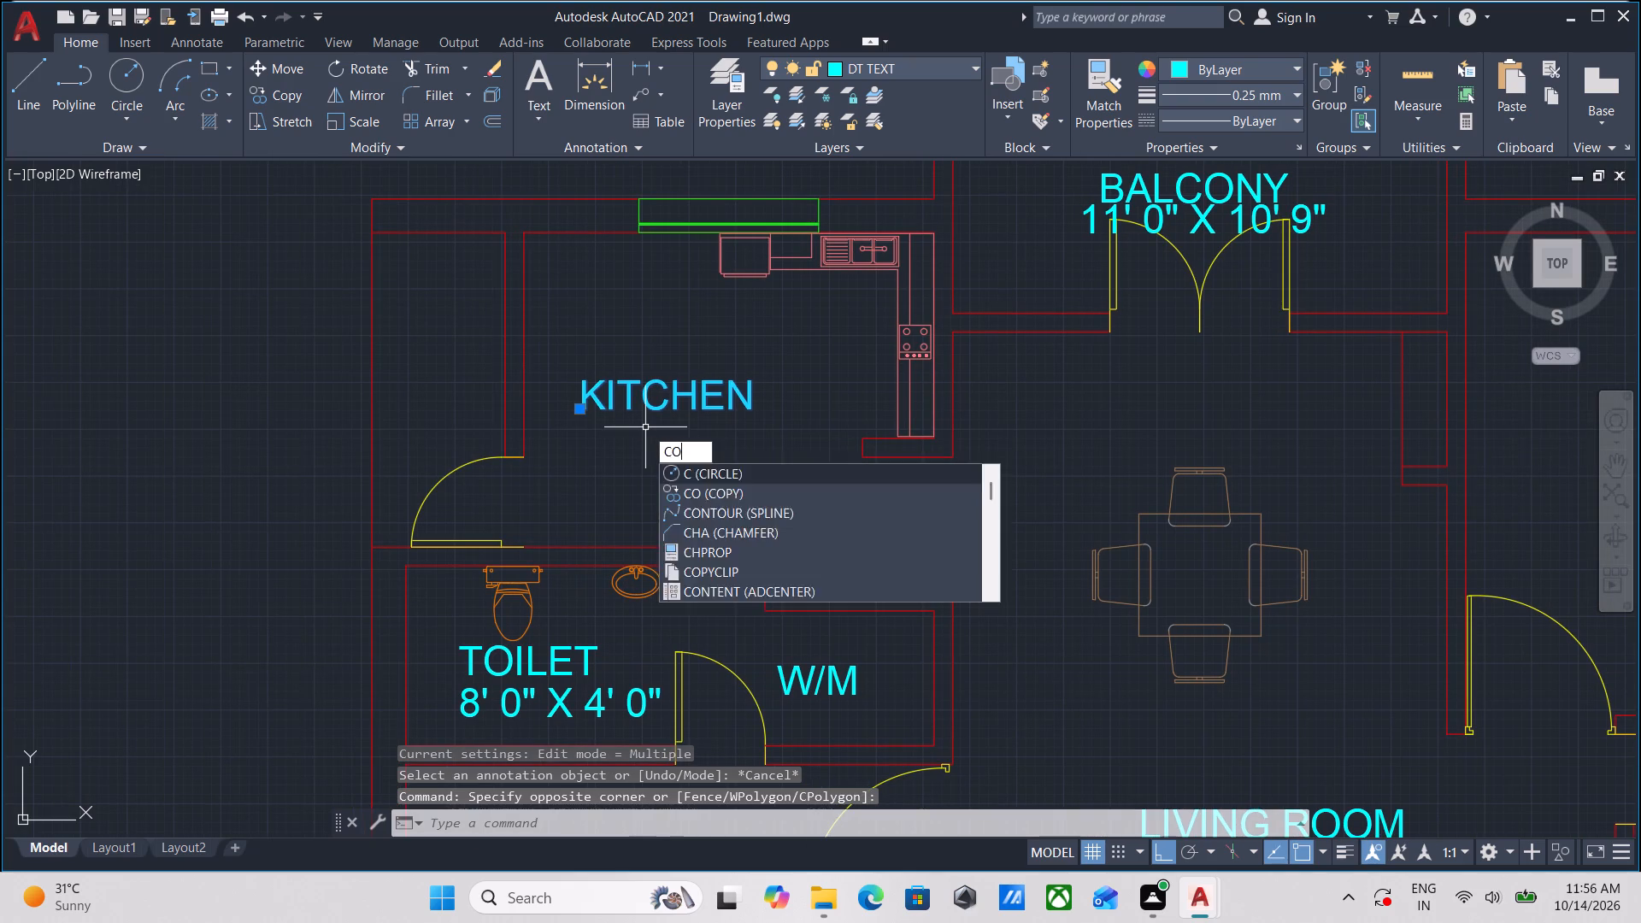
{"action": "key", "text": "Return"}
{"action": "left_click", "coordinate": [577, 409]}
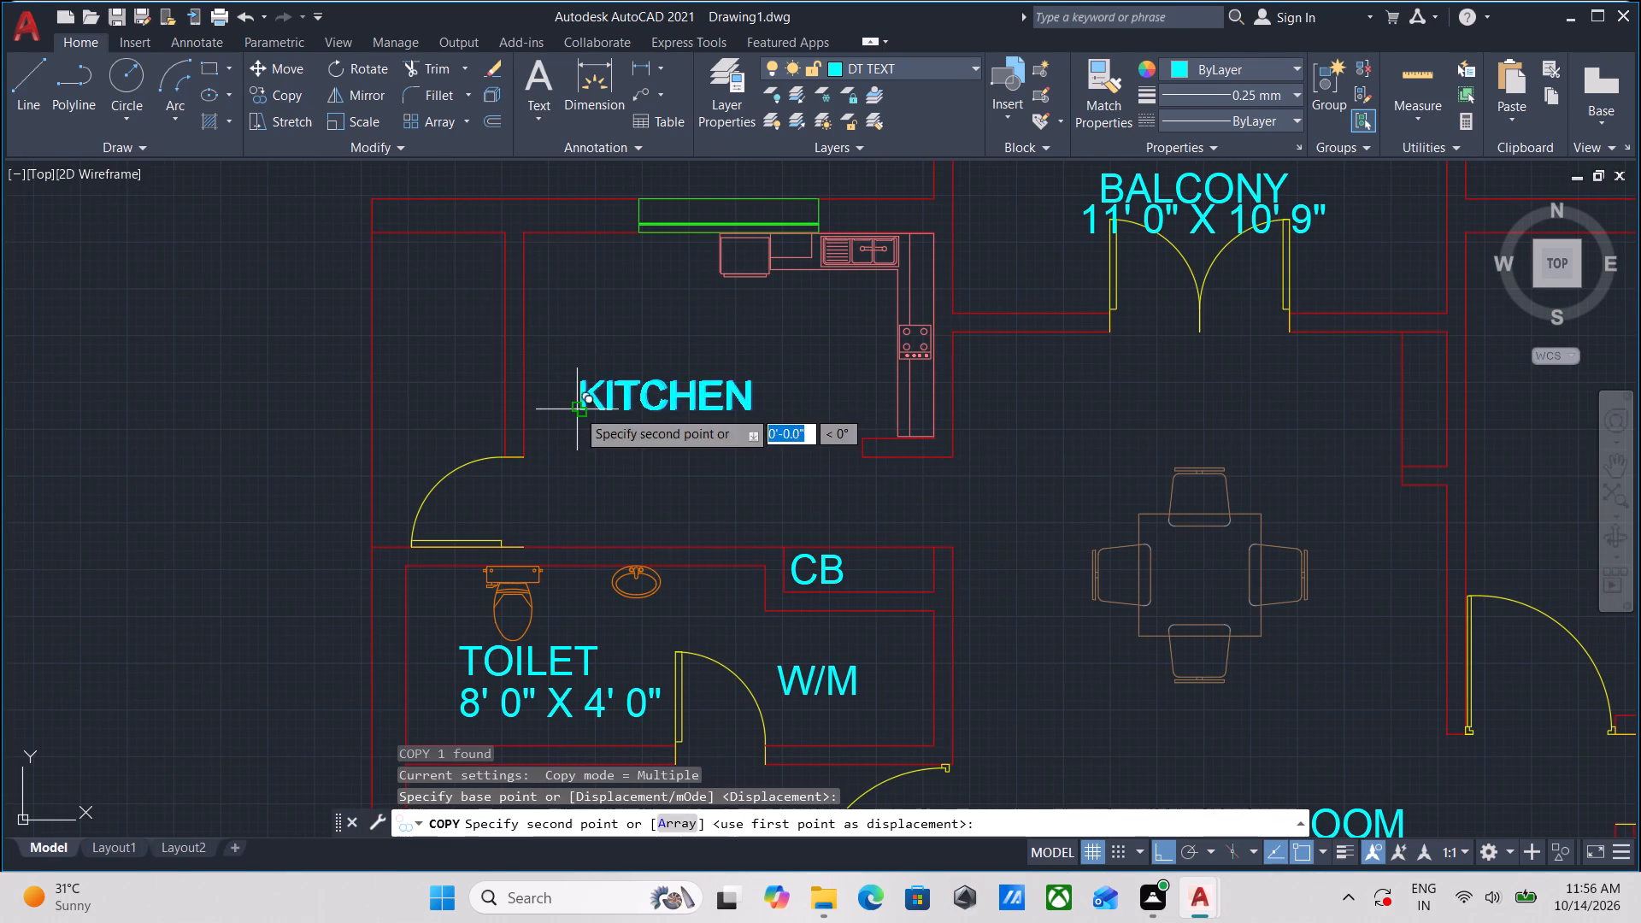
{"action": "left_click", "coordinate": [583, 462]}
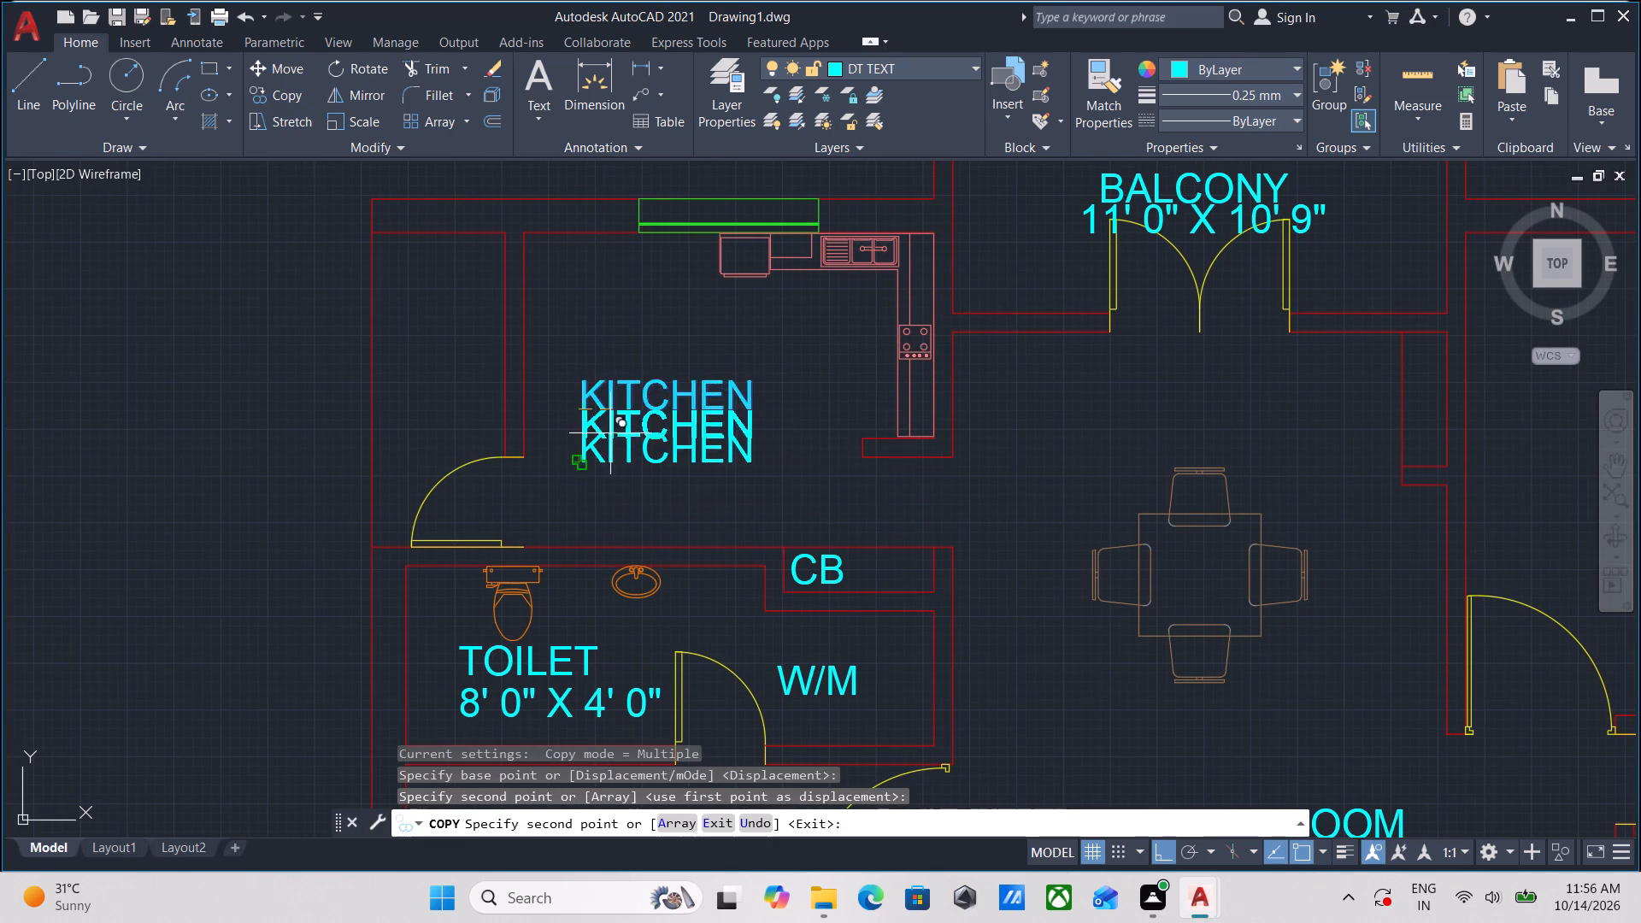
{"action": "key", "text": "Escape"}
Open the lower KITCHEN duplicate in the northern apartment's kitchen for text editing.
{"action": "double_click", "coordinate": [622, 441]}
{"action": "key", "text": "Escape"}
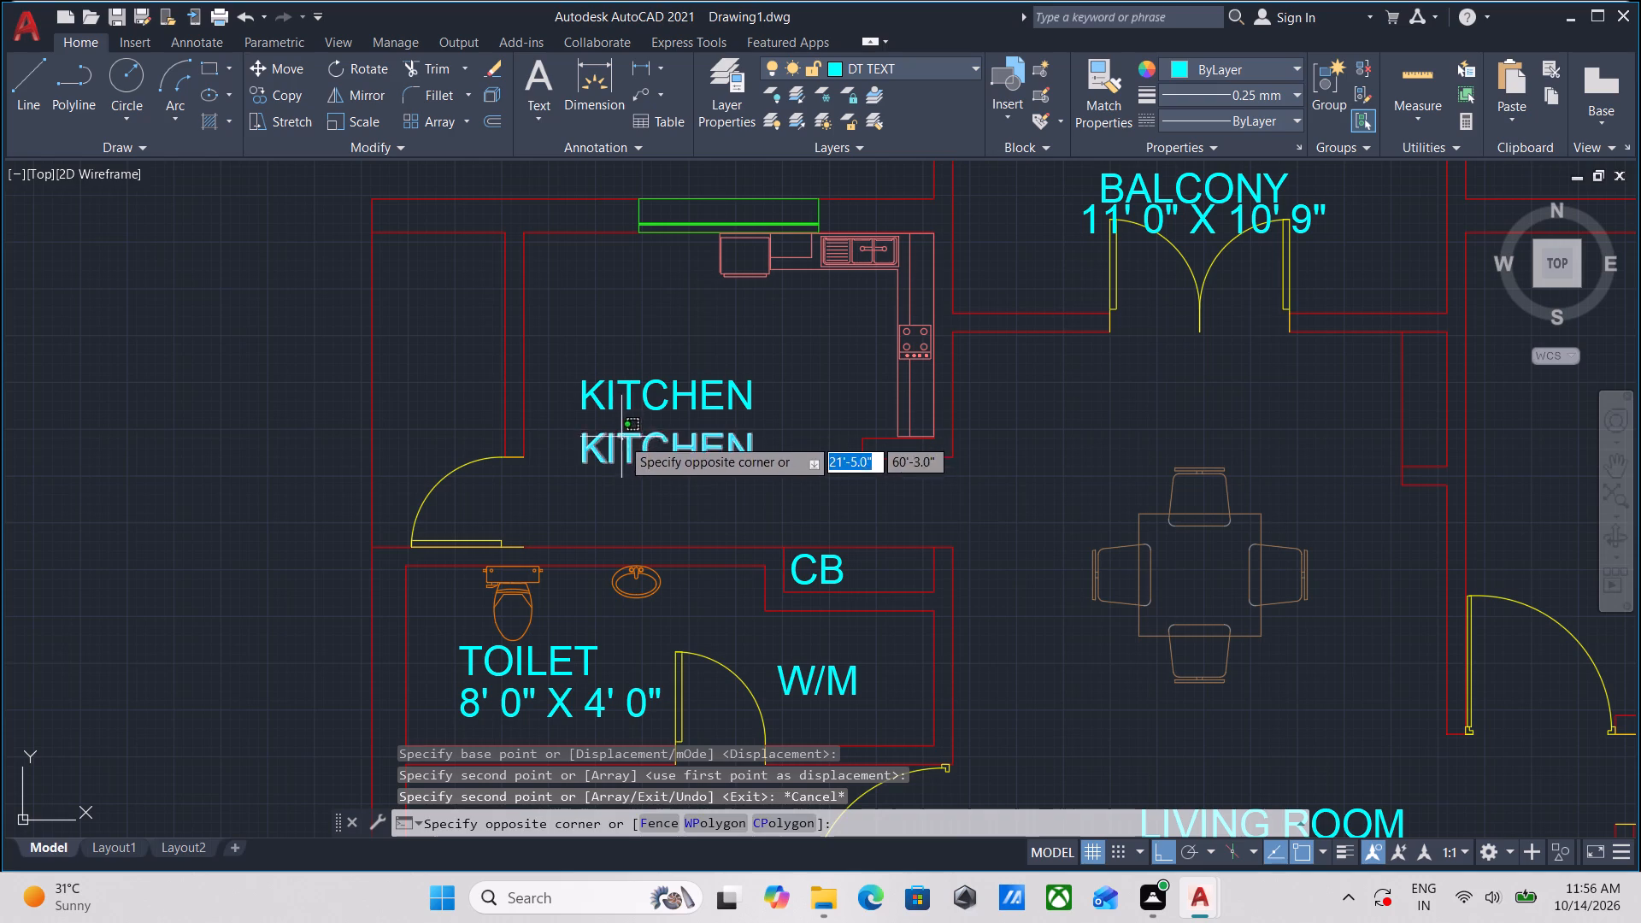
{"action": "double_click", "coordinate": [632, 438]}
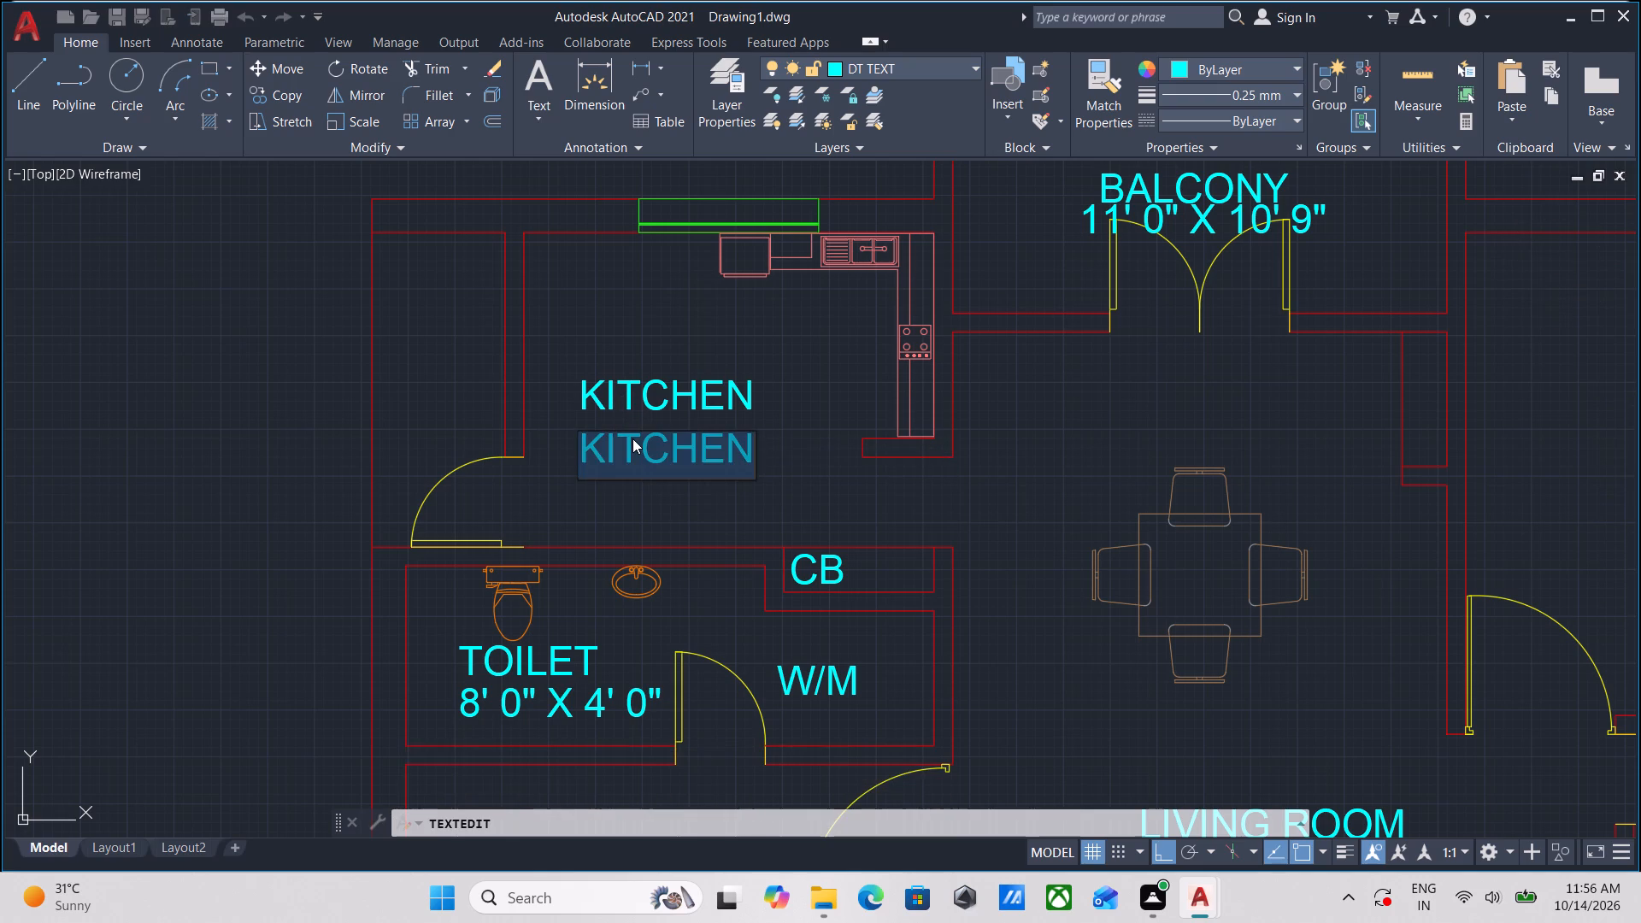
{"action": "scroll", "coordinate": [632, 438], "scroll_direction": "down", "scroll_amount": 1}
{"action": "scroll", "coordinate": [679, 444], "scroll_direction": "up", "scroll_amount": 1}
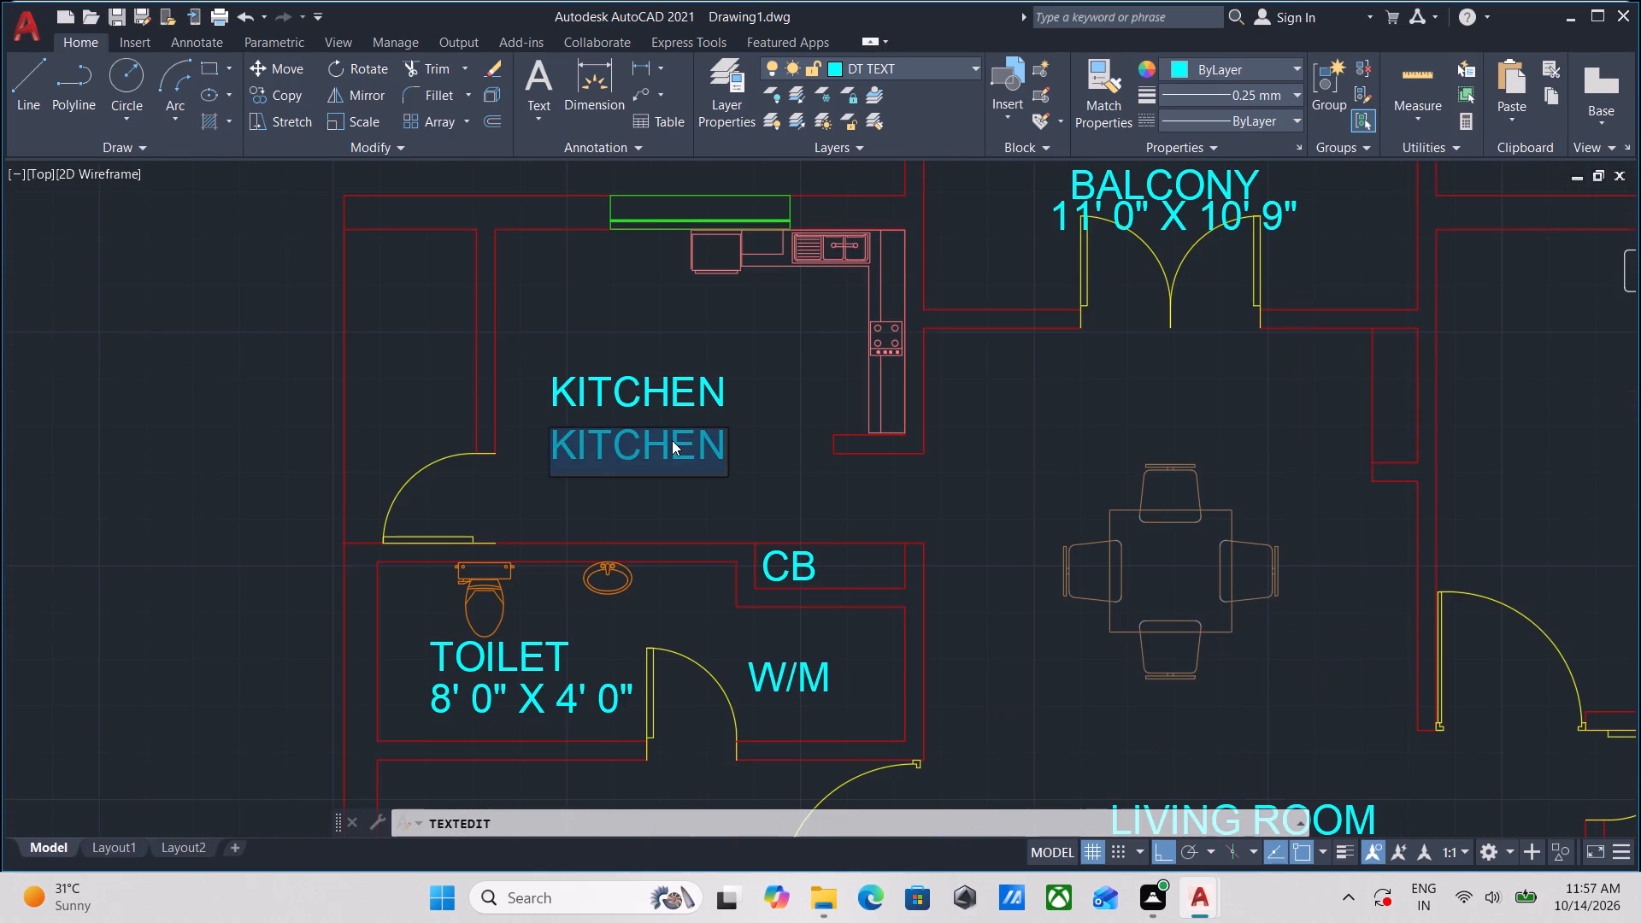
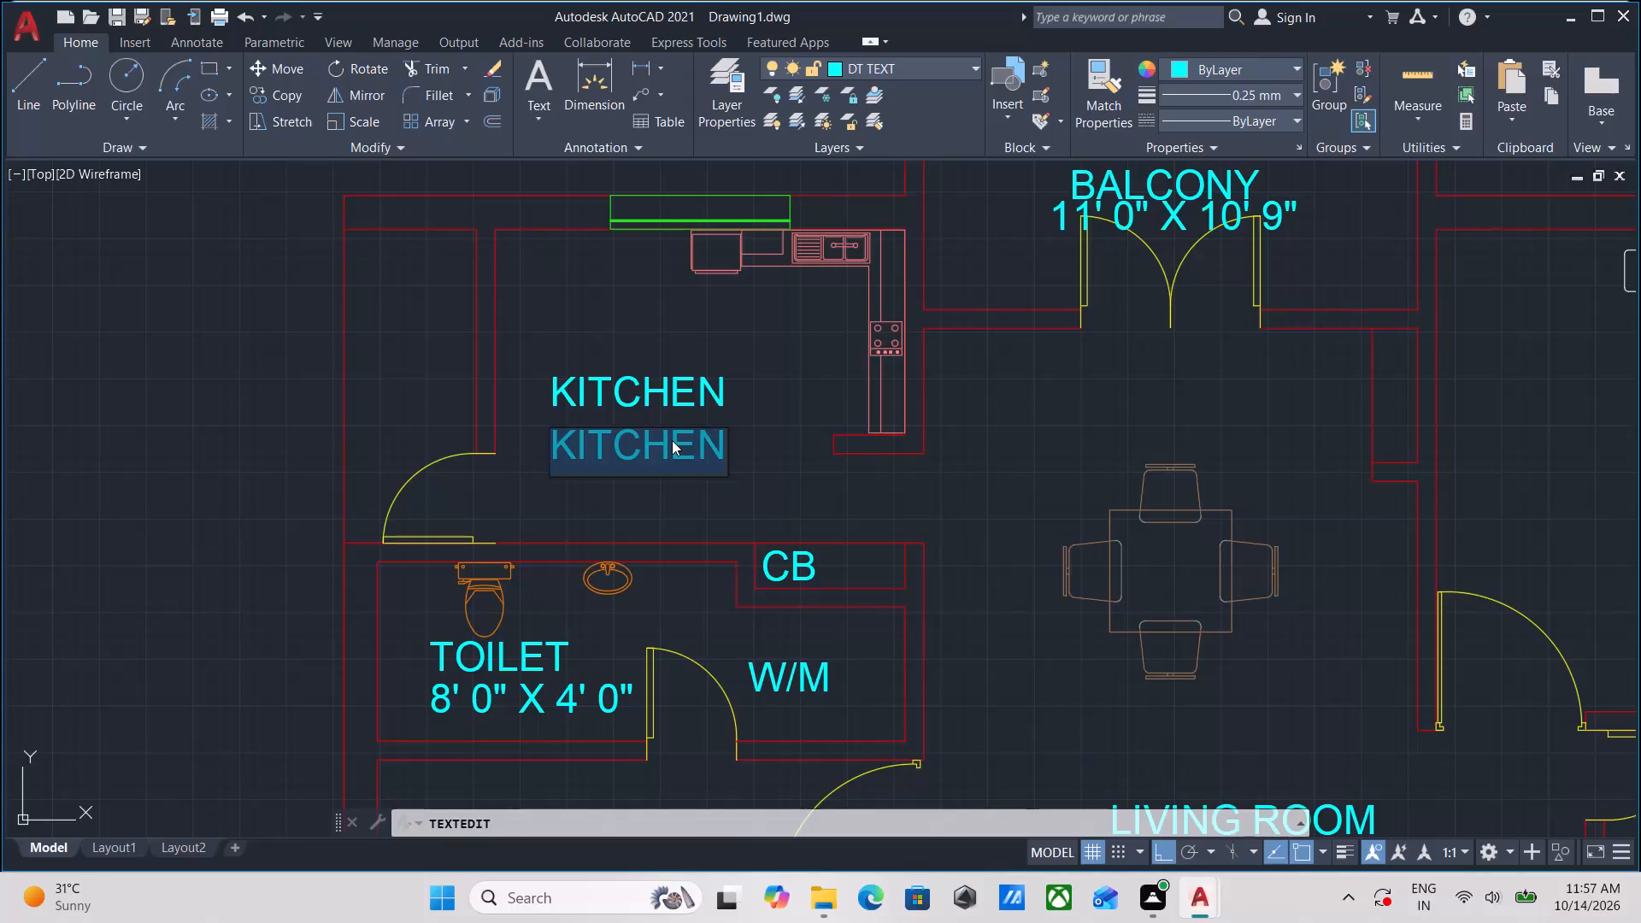
Replace the lower KITCHEN duplicate's text in the northern apartment's kitchen with 9' 1.5" X 7' 0".
{"action": "key", "text": "BackSpace"}
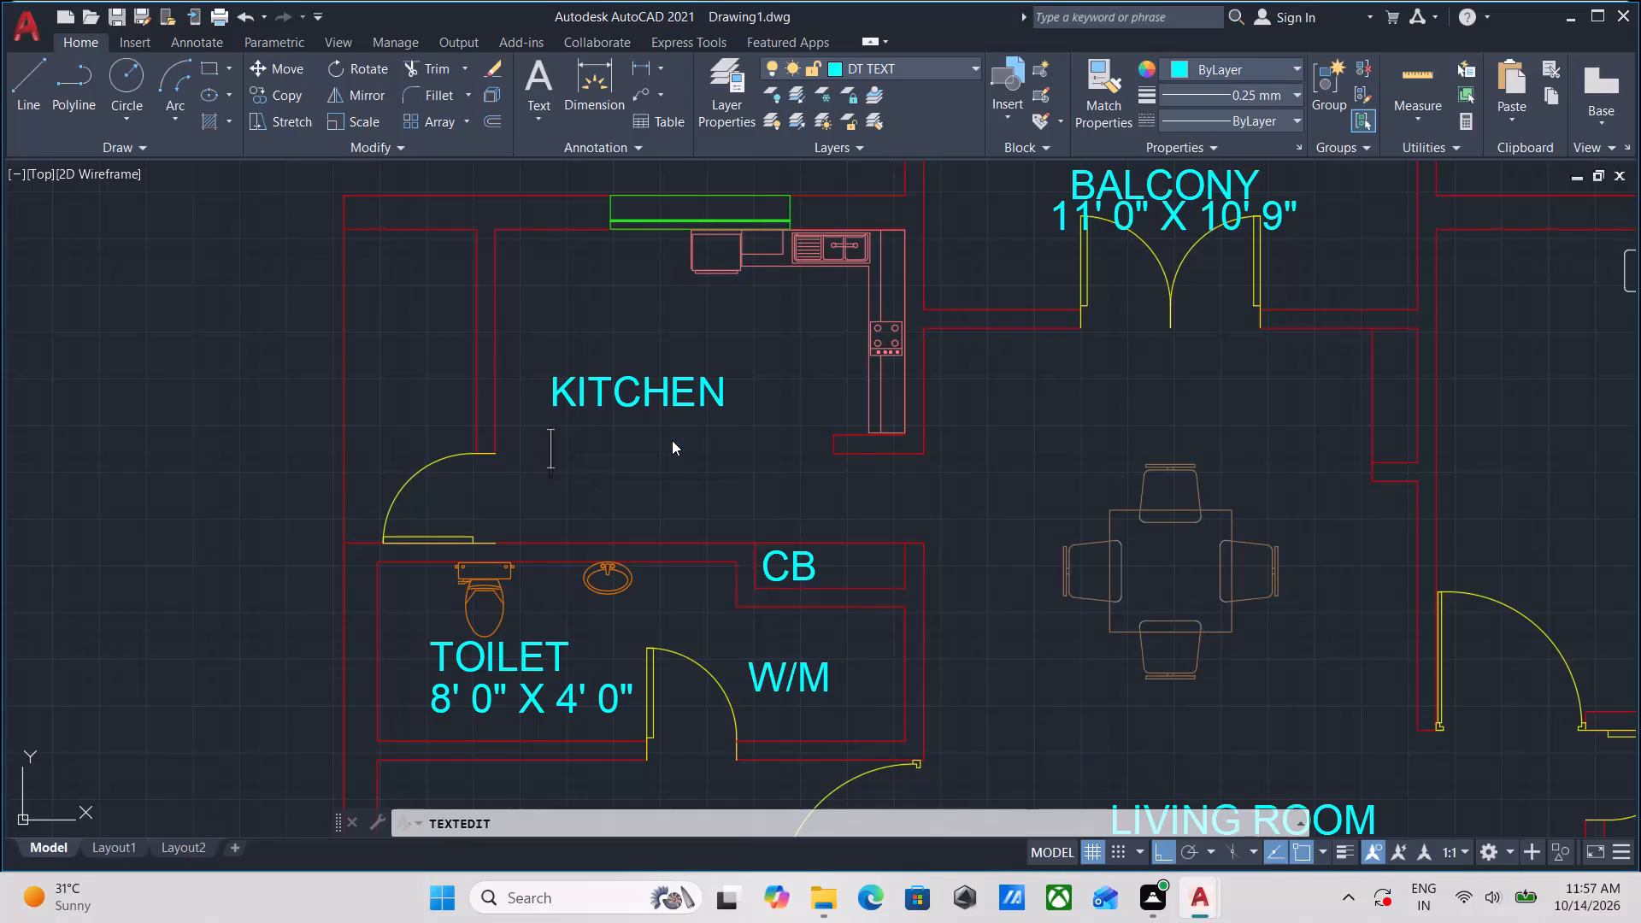
{"action": "key", "text": "9"}
{"action": "key", "text": "apostrophe"}
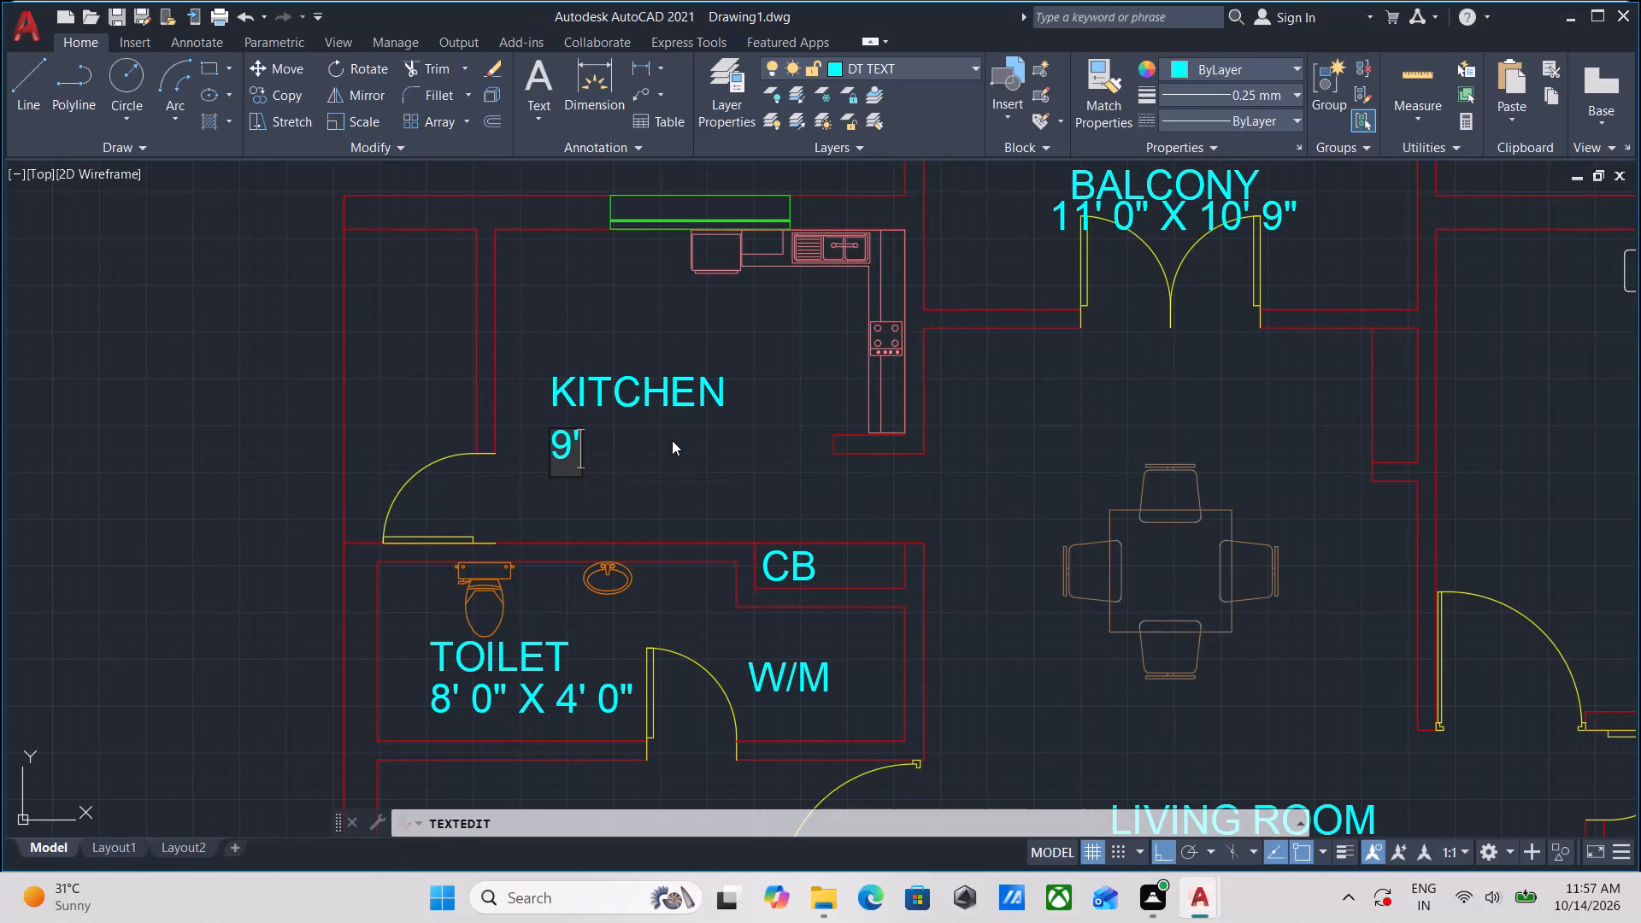
{"action": "key", "text": "space"}
{"action": "key", "text": "1"}
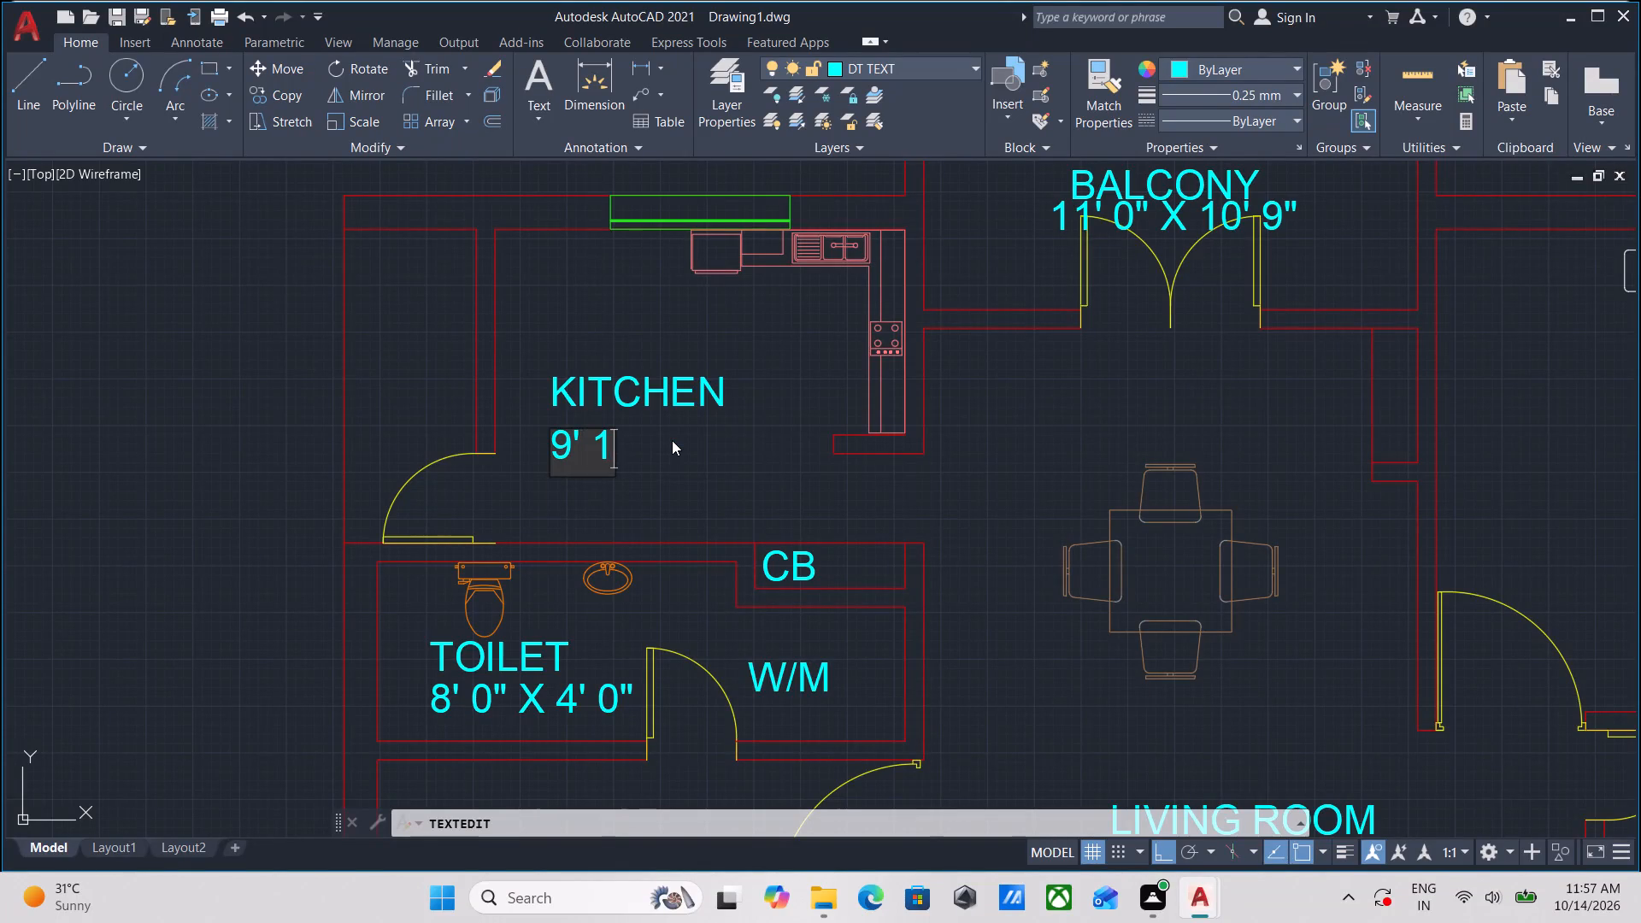
{"action": "type", "text": ".5"}
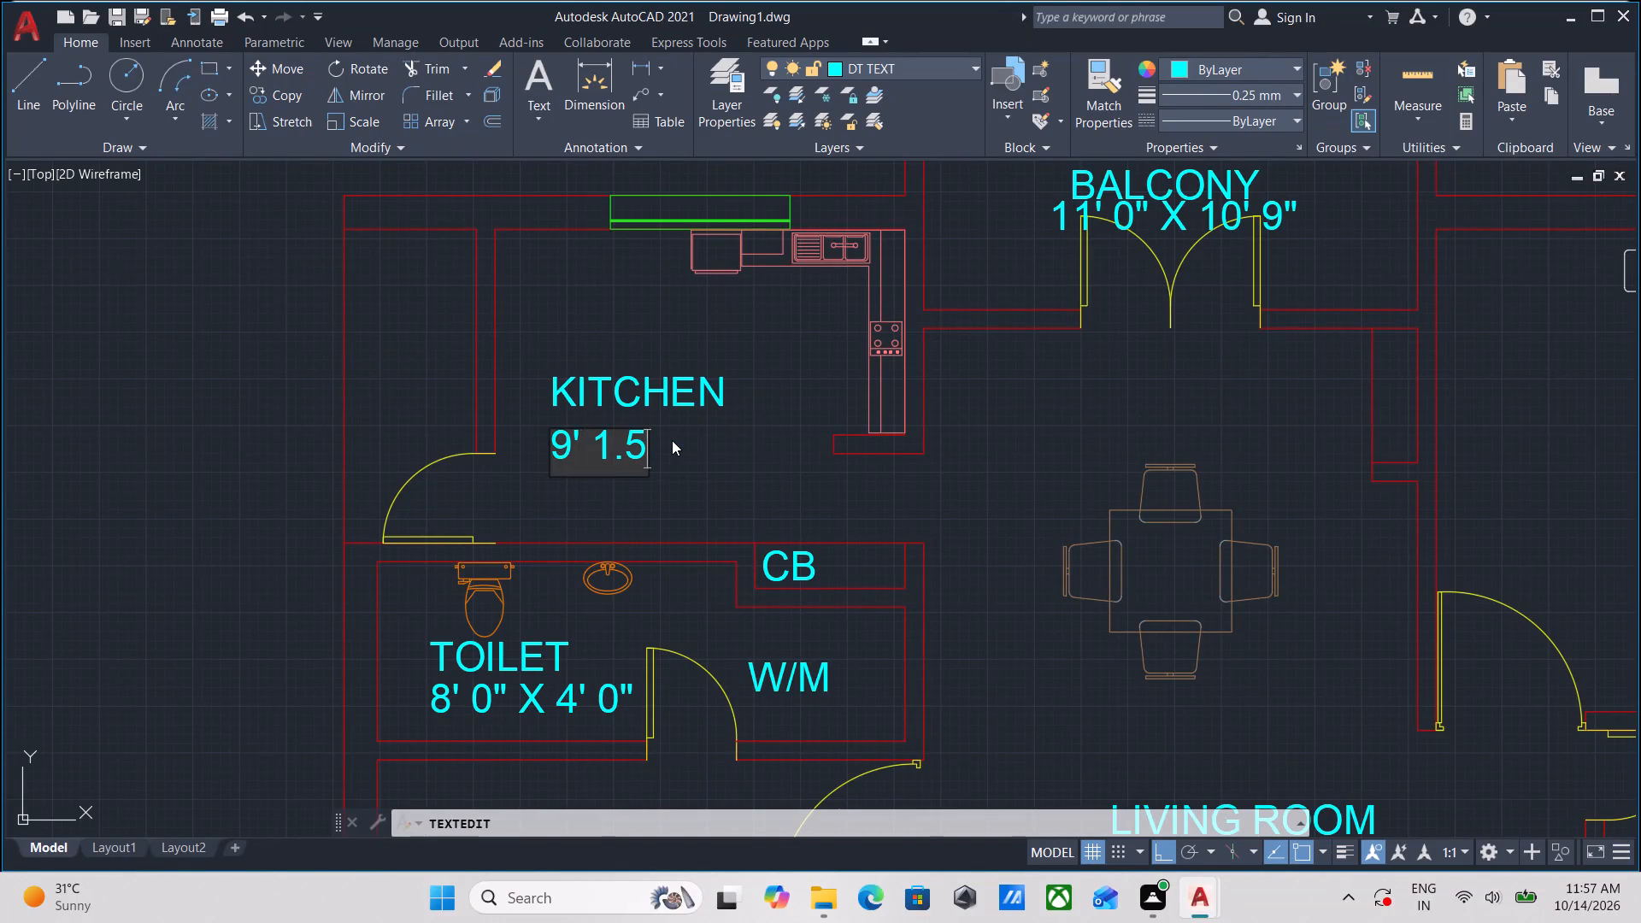
{"action": "key", "text": "shift+quotedbl"}
{"action": "key", "text": "space"}
{"action": "type", "text": "X"}
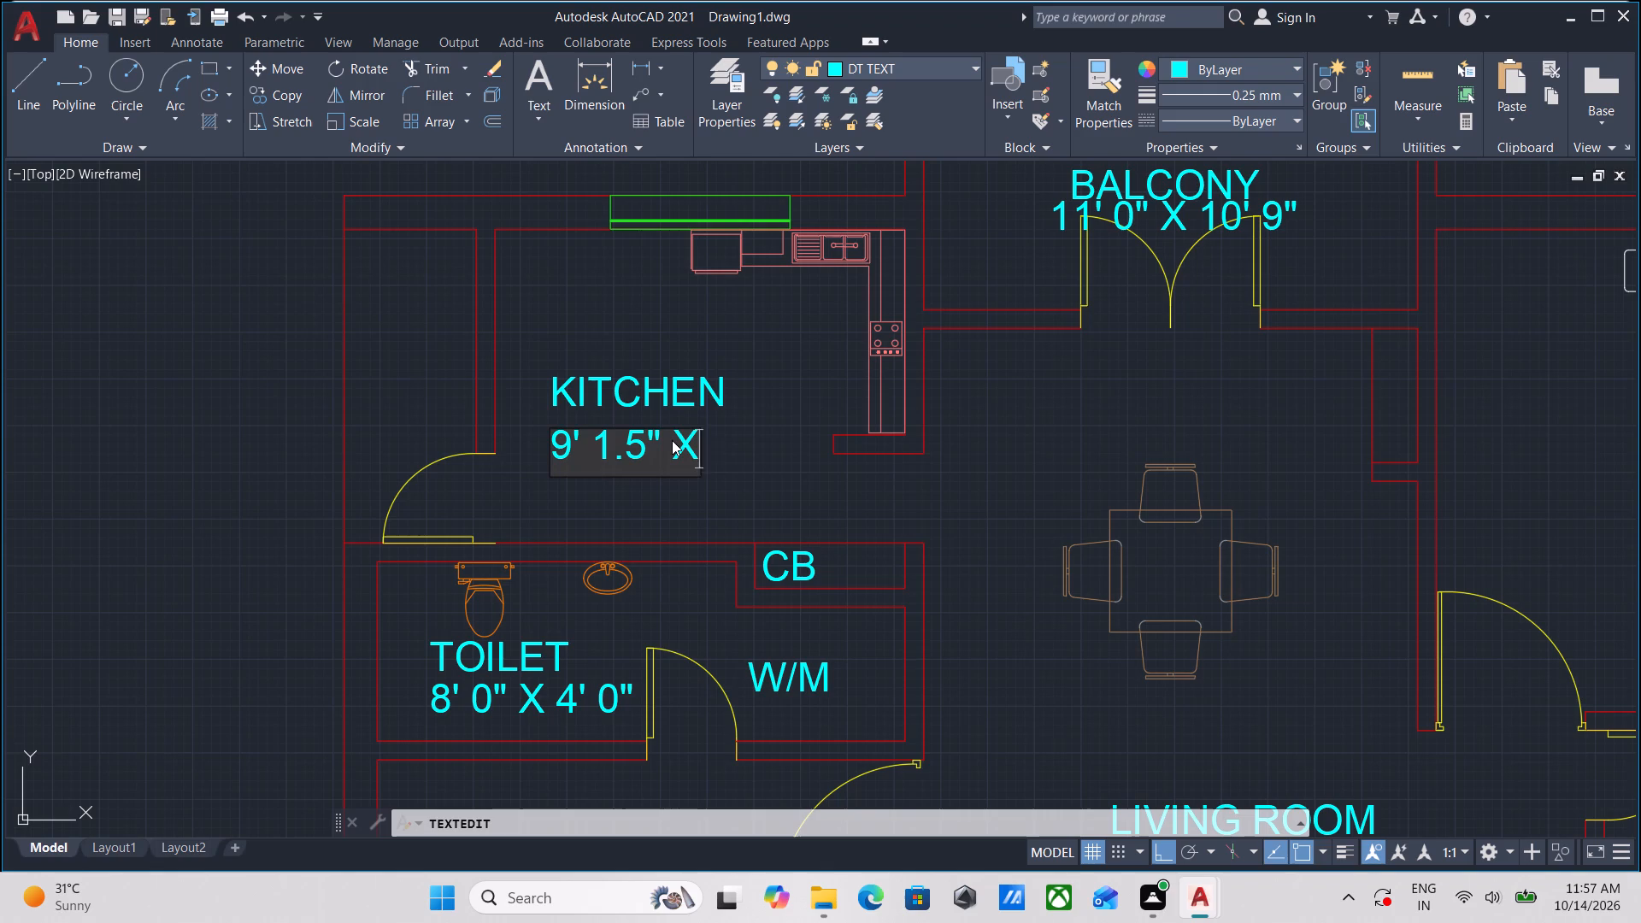
{"action": "key", "text": "space"}
{"action": "type", "text": "7'"}
{"action": "key", "text": "space"}
{"action": "type", "text": "0\""}
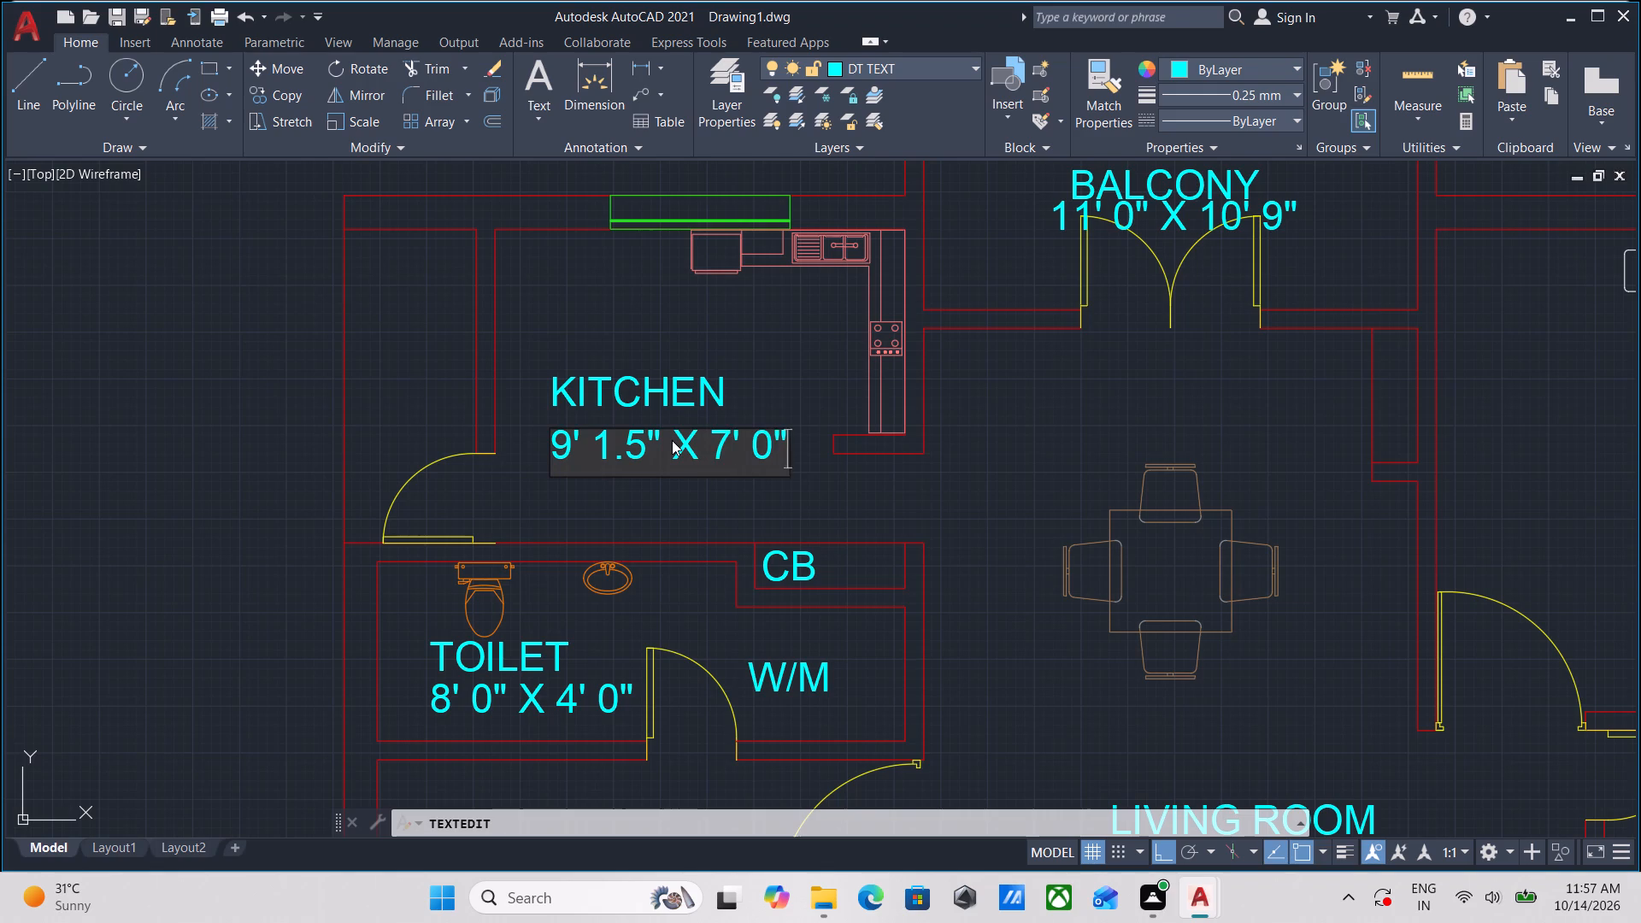
{"action": "key", "text": "Return"}
{"action": "key", "text": "Return"}
Copy the 9' 1.5" X 7' 0" label to just below KITCHEN in the southern apartment's kitchen, with Ortho off for the placement.
{"action": "scroll", "coordinate": [672, 440], "scroll_direction": "up", "scroll_amount": 1}
{"action": "scroll", "coordinate": [672, 440], "scroll_direction": "down", "scroll_amount": 3}
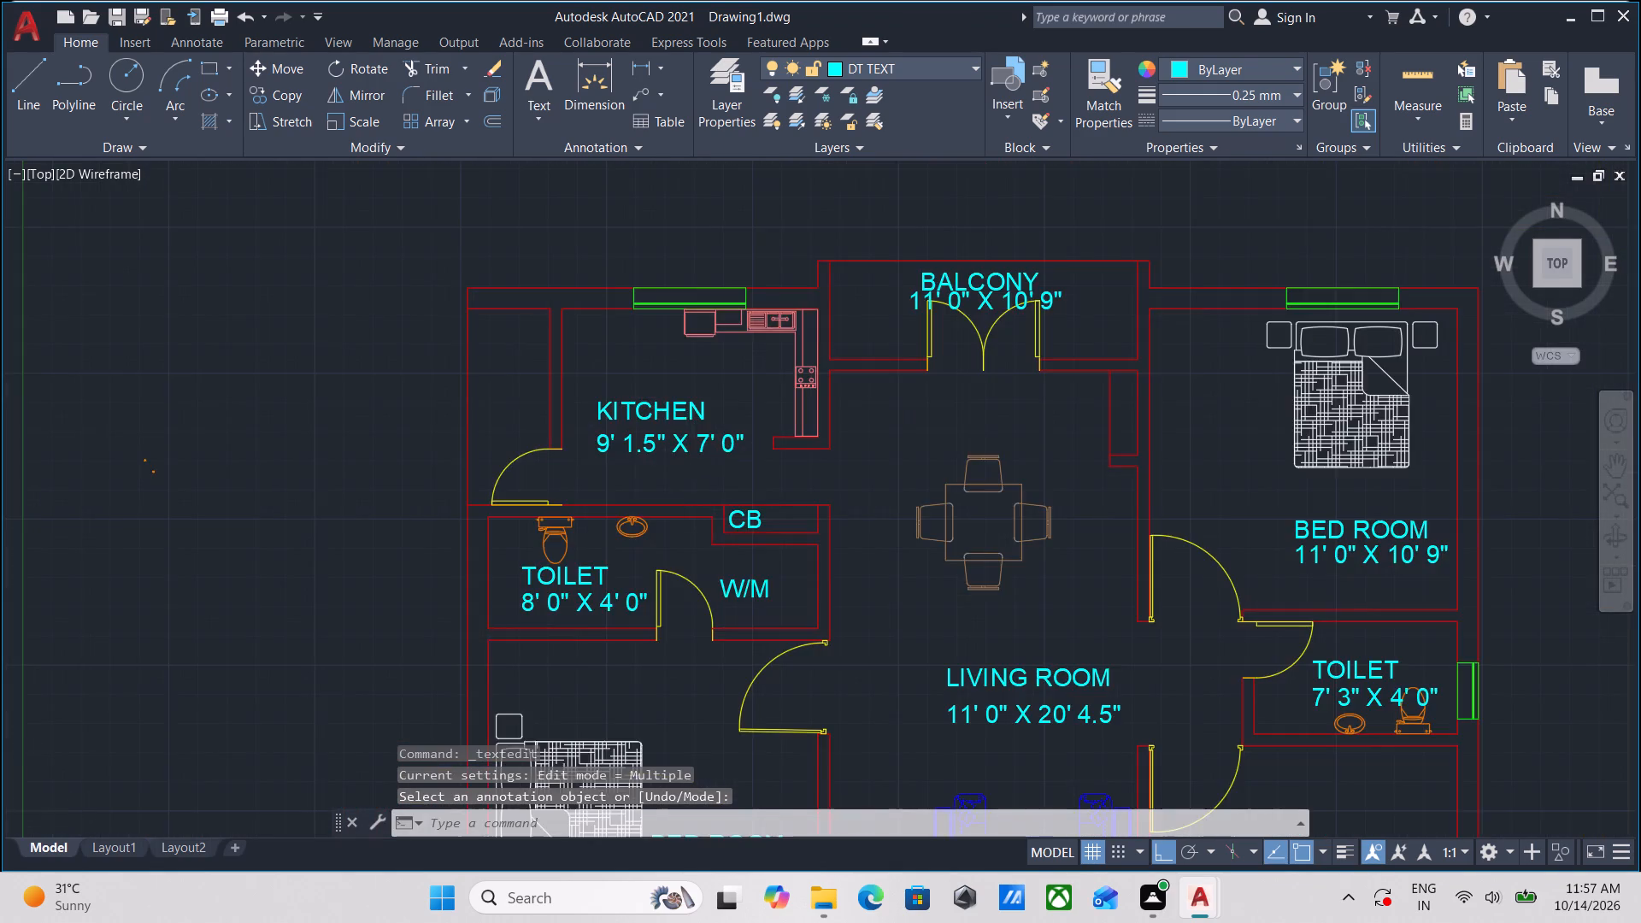
{"action": "scroll", "coordinate": [674, 467], "scroll_direction": "up", "scroll_amount": 2}
{"action": "left_click", "coordinate": [698, 474]}
{"action": "left_click", "coordinate": [632, 420]}
{"action": "type", "text": "CO"}
{"action": "key", "text": "Return"}
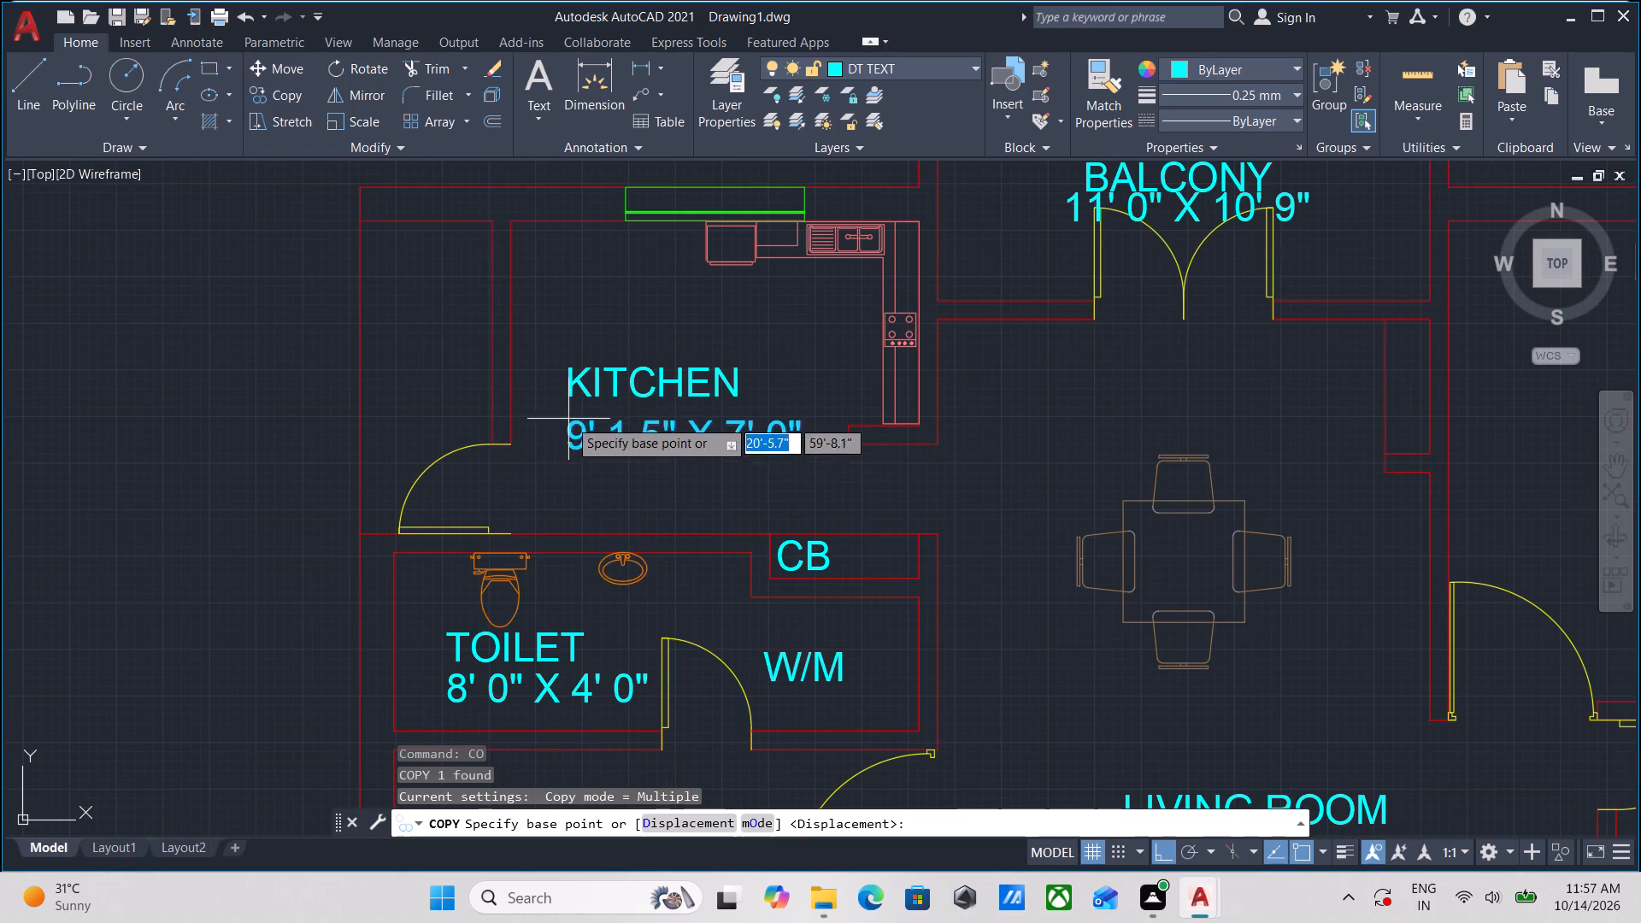
{"action": "left_click", "coordinate": [573, 447]}
{"action": "middle_click_drag", "start_coordinate": [588, 582], "coordinate": [571, 278]}
{"action": "middle_click_drag", "start_coordinate": [603, 448], "coordinate": [612, 420]}
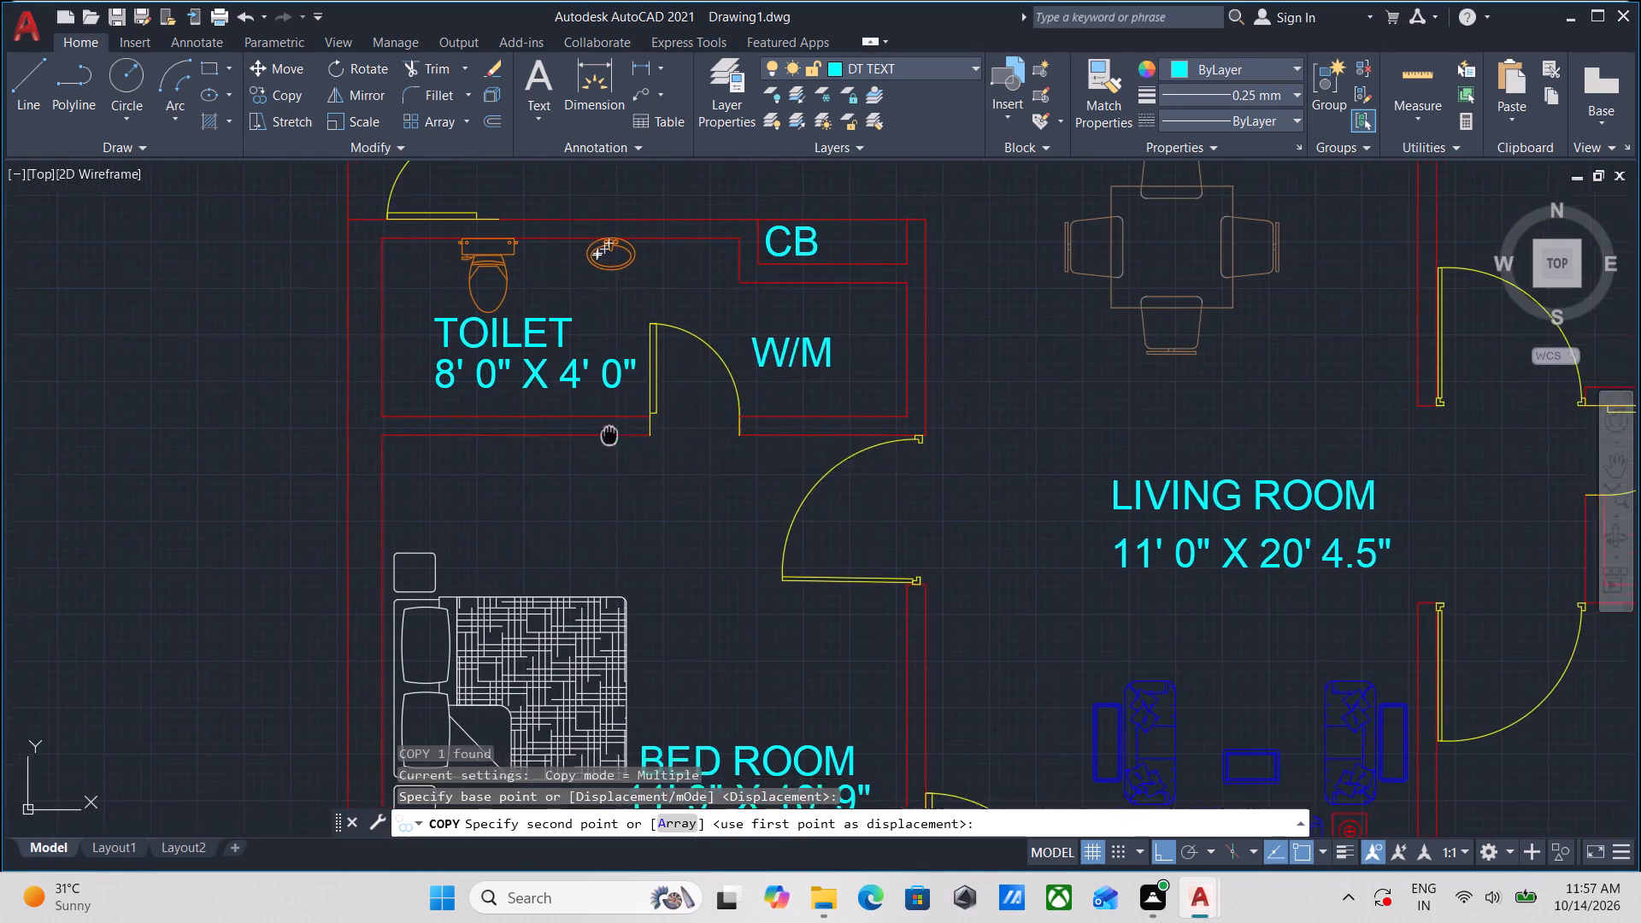
{"action": "middle_click_drag", "start_coordinate": [612, 420], "coordinate": [629, 249]}
{"action": "scroll", "coordinate": [648, 531], "scroll_direction": "down", "scroll_amount": 1}
{"action": "middle_click_drag", "start_coordinate": [648, 533], "coordinate": [662, 303]}
{"action": "middle_click_drag", "start_coordinate": [699, 578], "coordinate": [734, 370]}
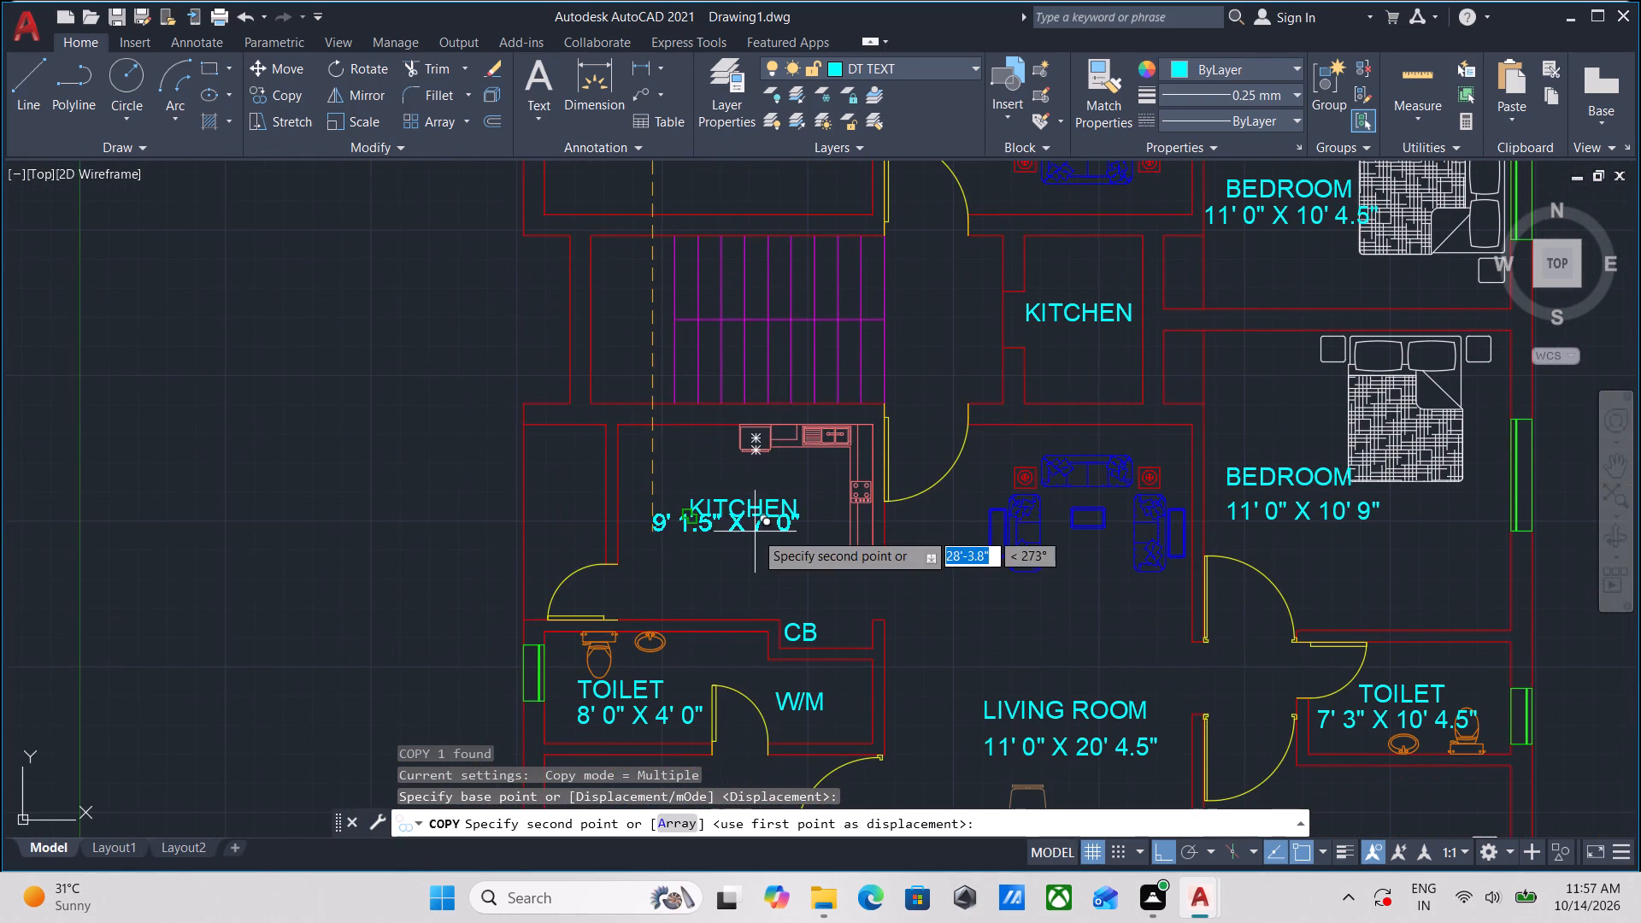
{"action": "middle_click_drag", "start_coordinate": [718, 588], "coordinate": [750, 378]}
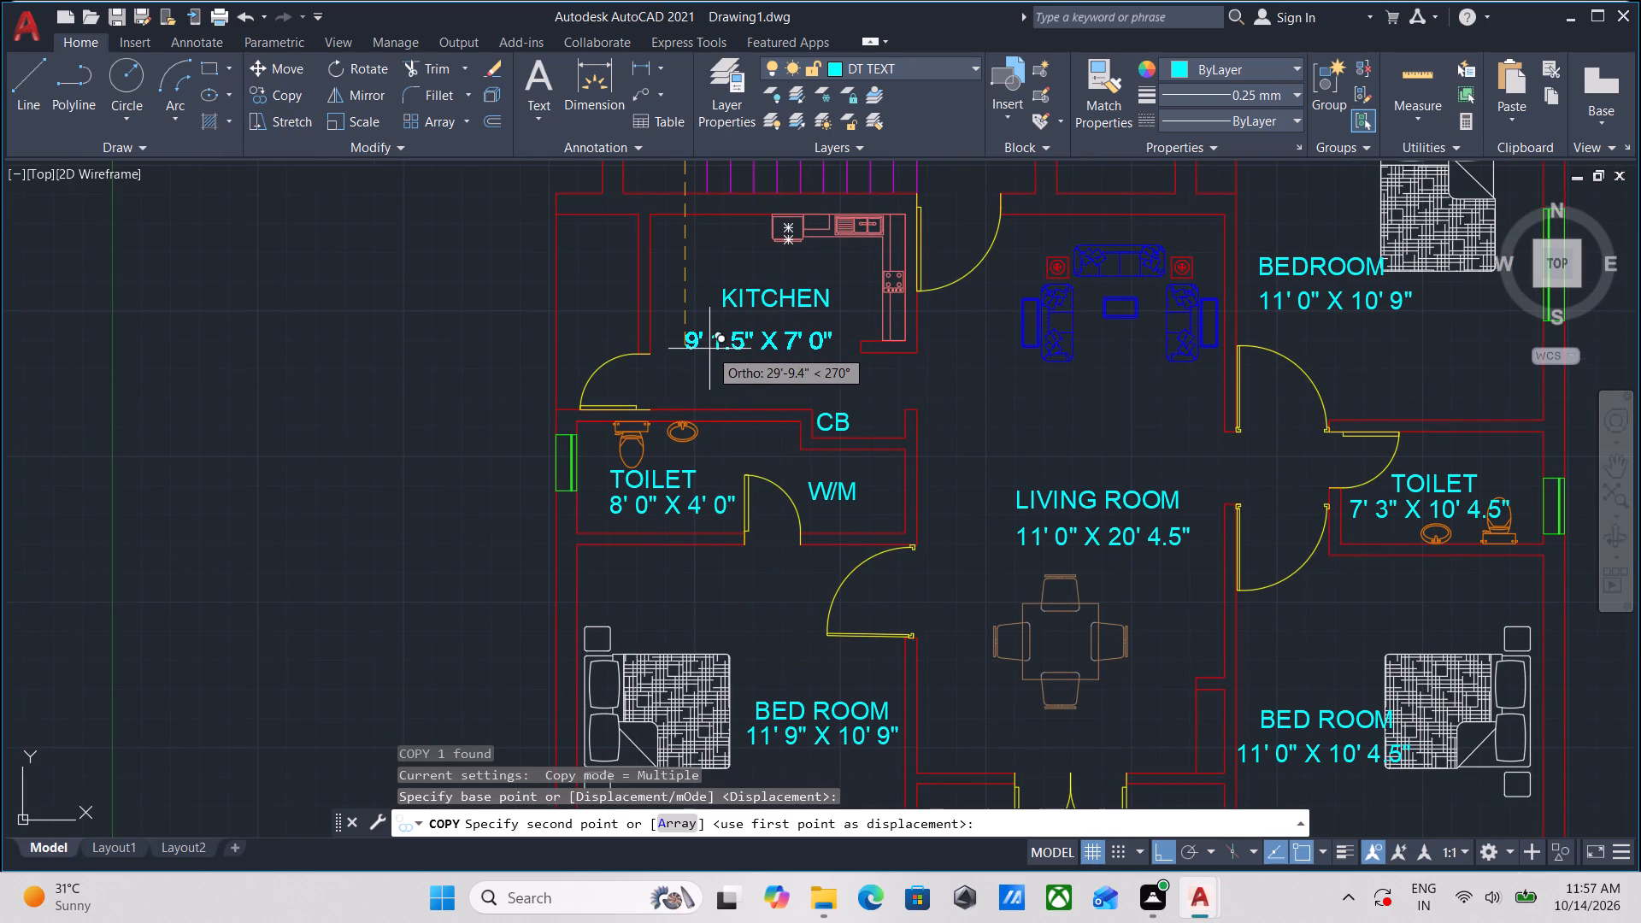
{"action": "key", "text": "F8"}
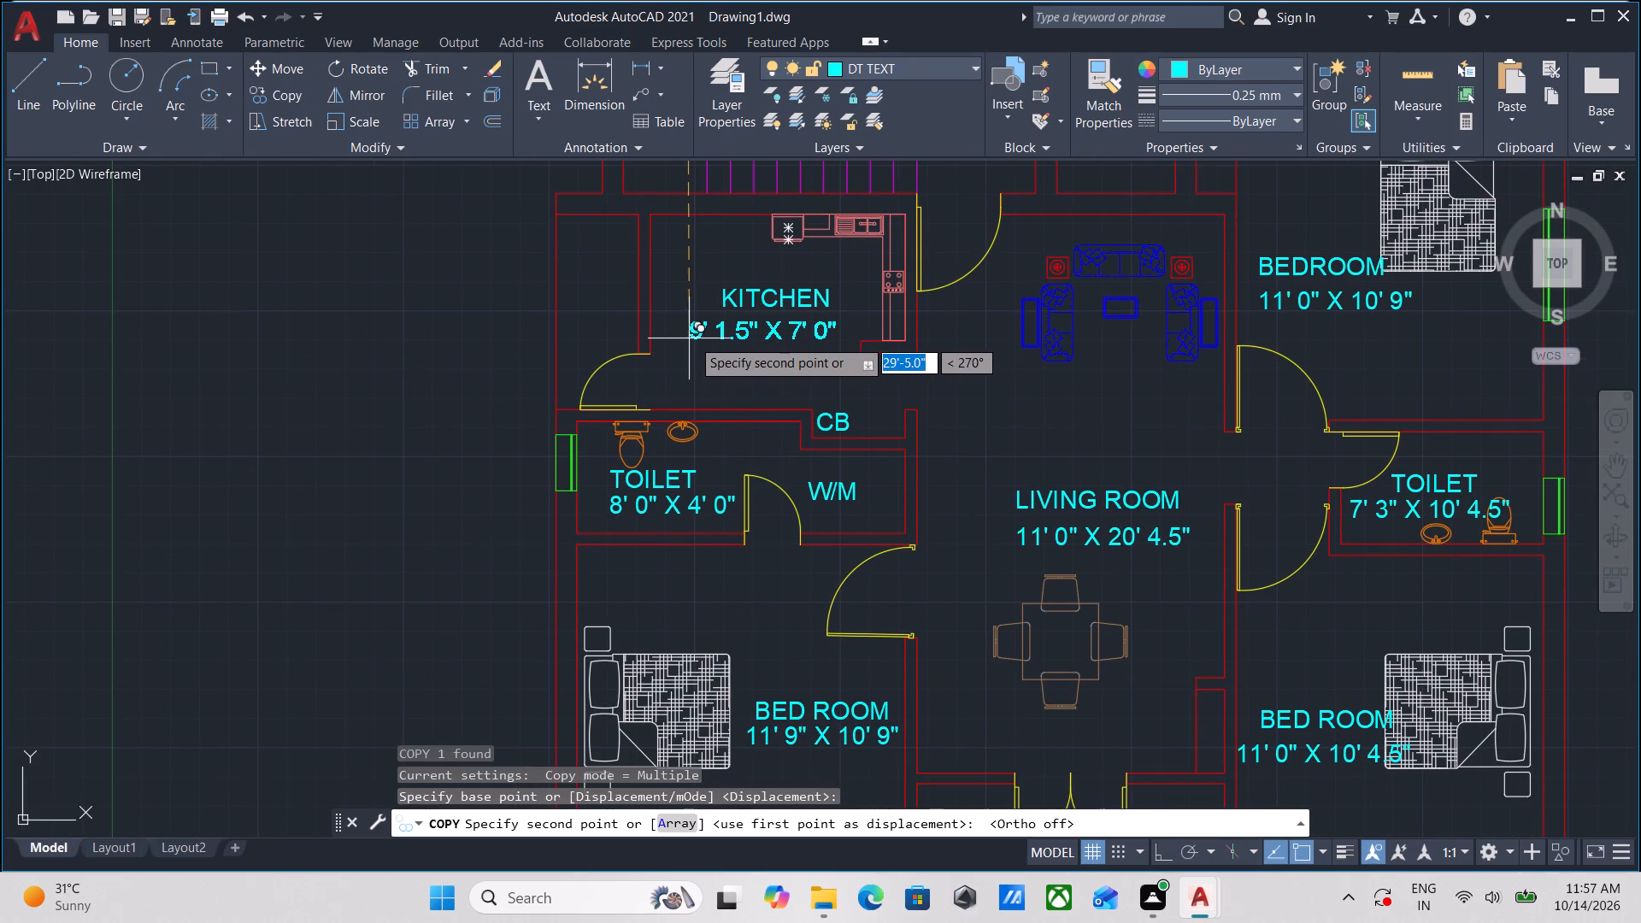
{"action": "left_click", "coordinate": [702, 332]}
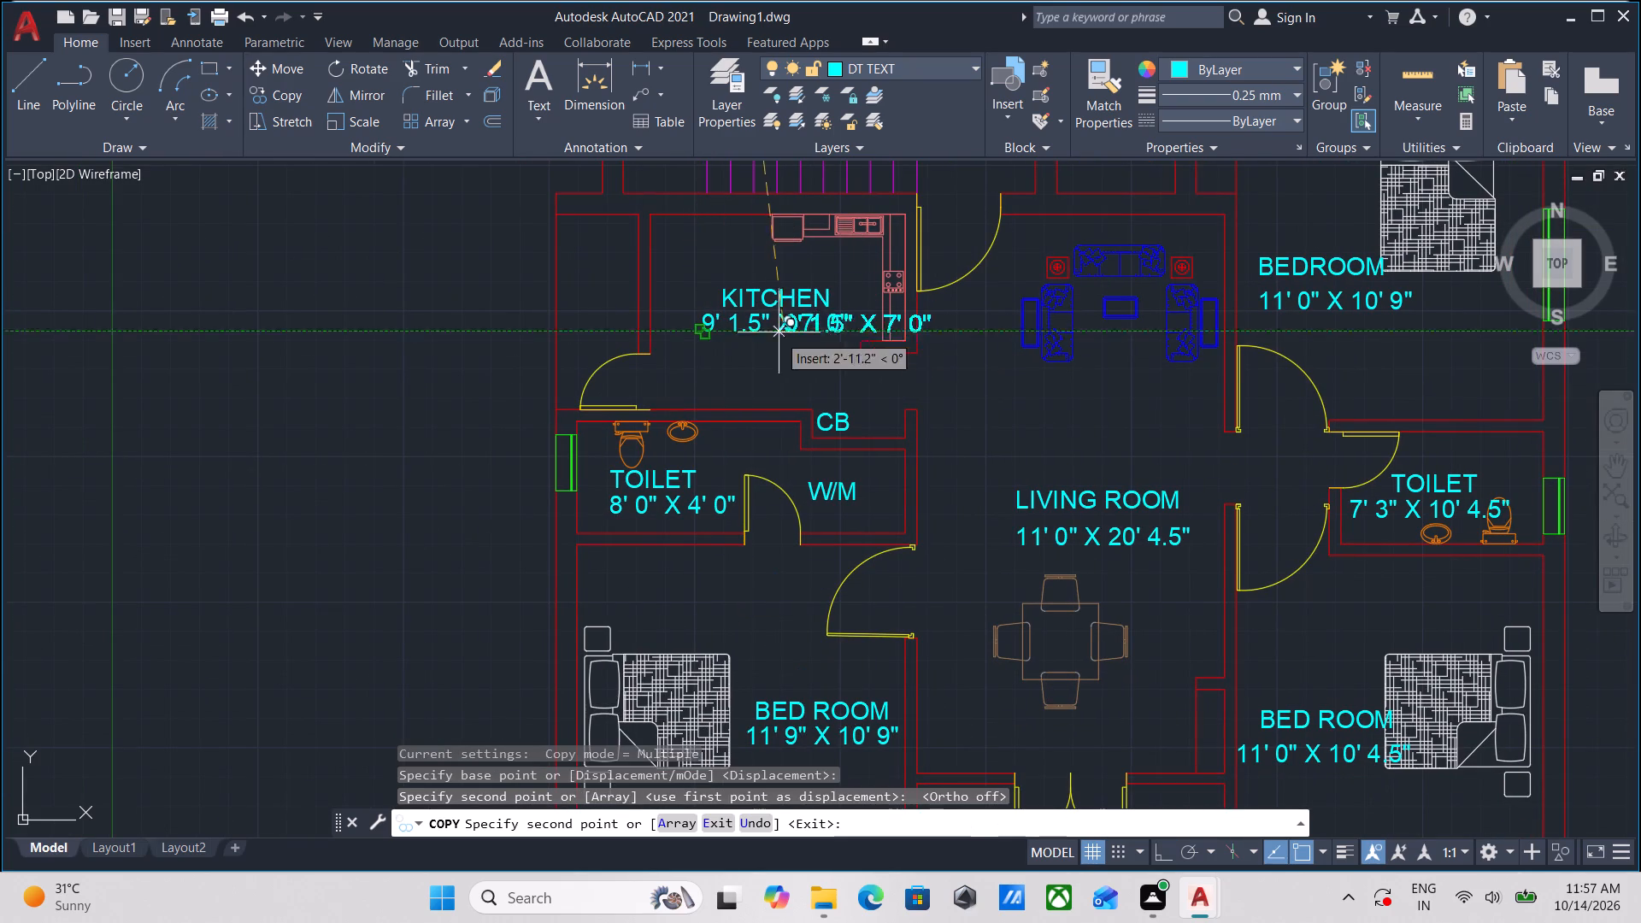
{"action": "middle_click_drag", "start_coordinate": [762, 344], "coordinate": [746, 447]}
{"action": "key", "text": "Escape"}
Change the leftover KITCHEN placeholder in the small shaft between the two apartments, east of the stairs, to LIFT.
{"action": "scroll", "coordinate": [632, 446], "scroll_direction": "down", "scroll_amount": 2}
{"action": "middle_click_drag", "start_coordinate": [632, 446], "coordinate": [571, 553]}
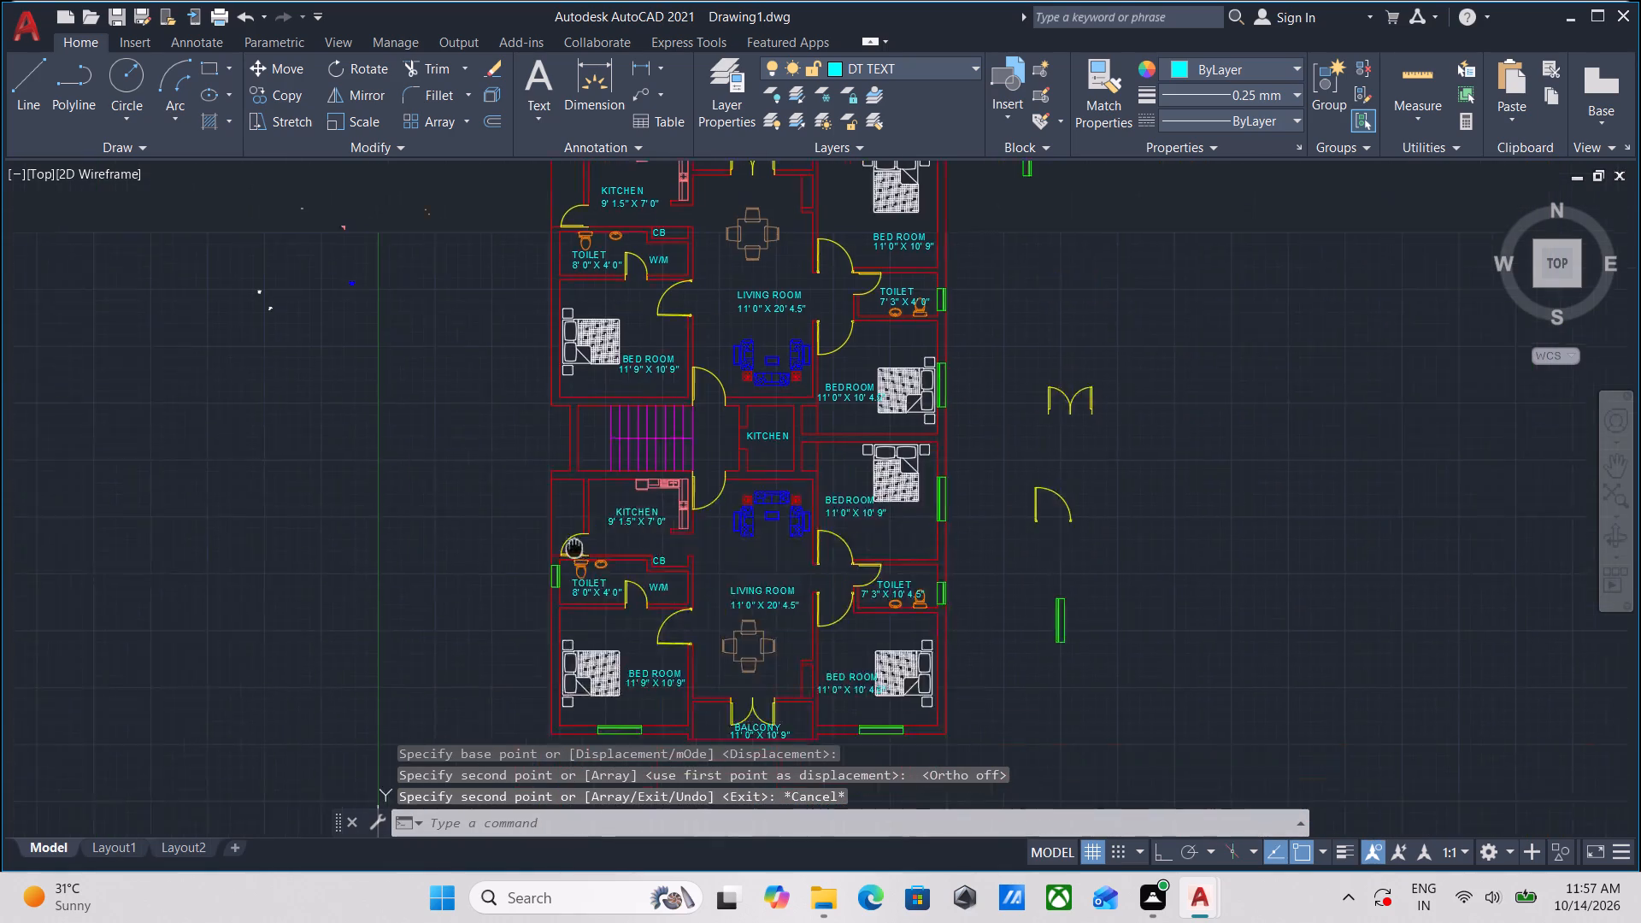
{"action": "middle_click_drag", "start_coordinate": [571, 553], "coordinate": [526, 635]}
{"action": "scroll", "coordinate": [614, 302], "scroll_direction": "up", "scroll_amount": 1}
{"action": "middle_click_drag", "start_coordinate": [649, 291], "coordinate": [550, 373]}
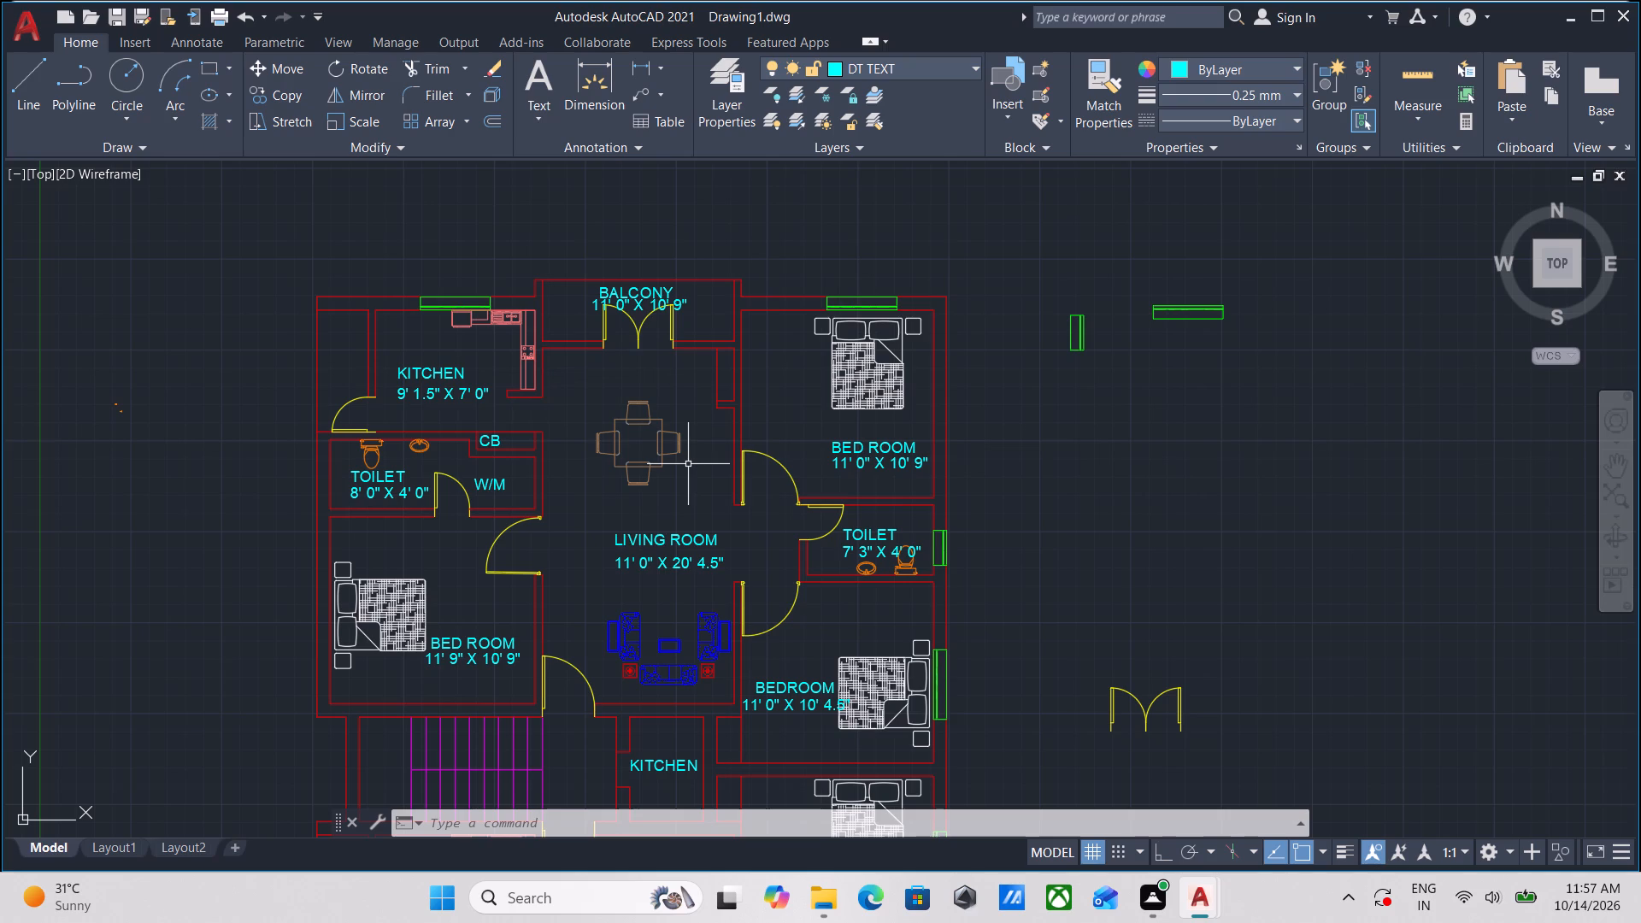
{"action": "middle_click_drag", "start_coordinate": [673, 535], "coordinate": [681, 291]}
{"action": "scroll", "coordinate": [696, 603], "scroll_direction": "down", "scroll_amount": 1}
{"action": "middle_click_drag", "start_coordinate": [695, 603], "coordinate": [707, 573]}
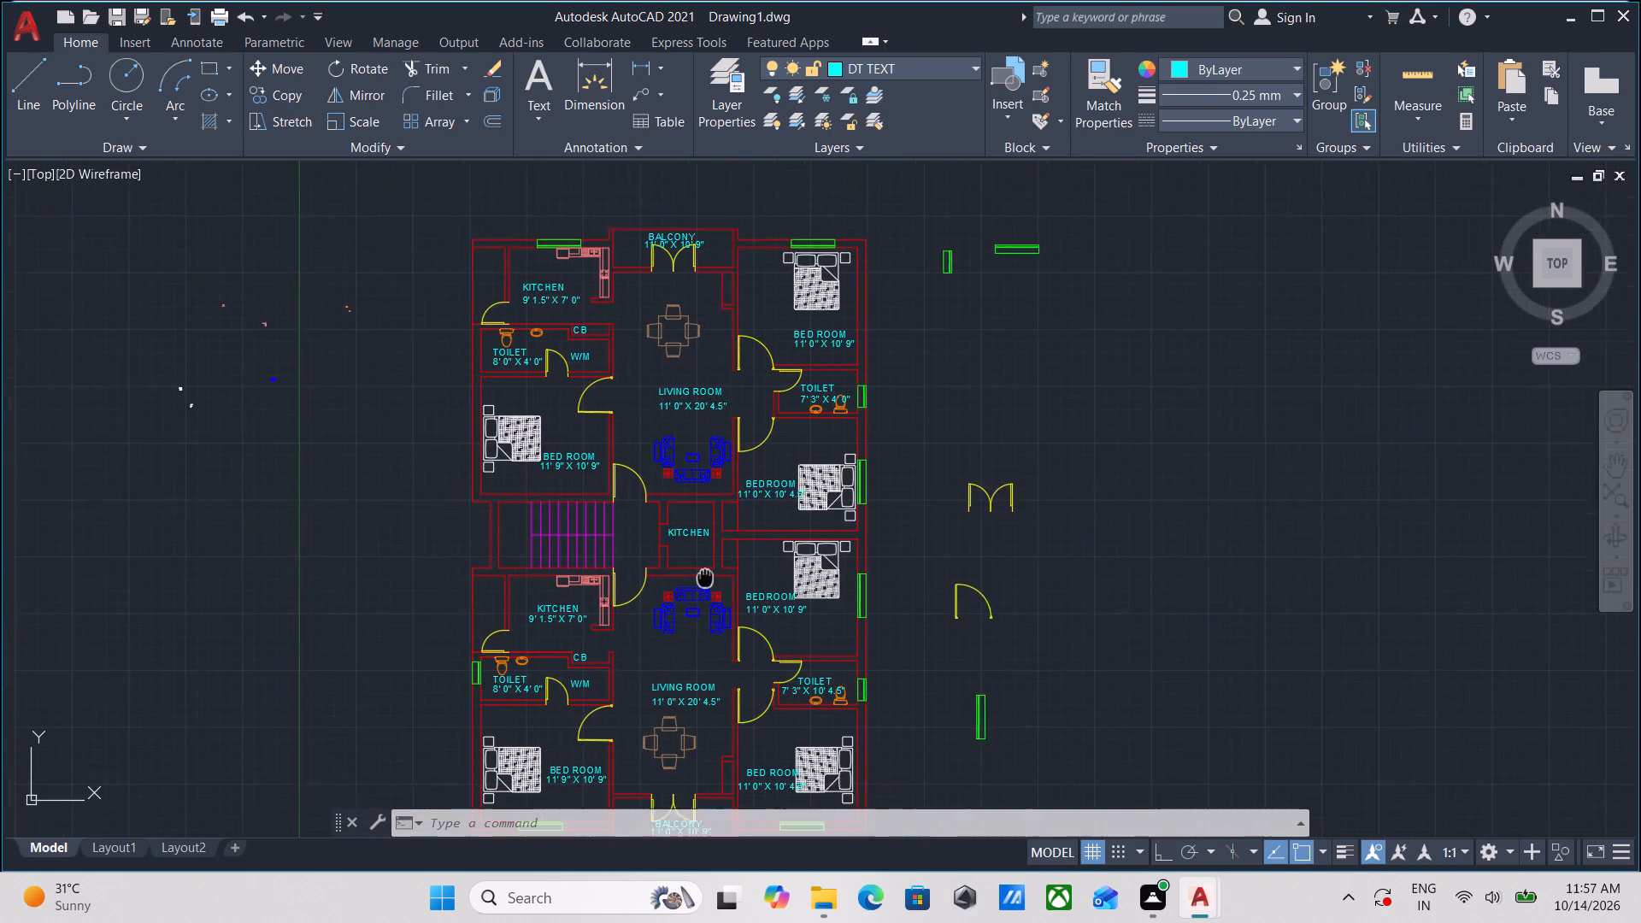
{"action": "middle_click_drag", "start_coordinate": [707, 573], "coordinate": [721, 514]}
{"action": "scroll", "coordinate": [715, 473], "scroll_direction": "up", "scroll_amount": 2}
{"action": "double_click", "coordinate": [704, 451]}
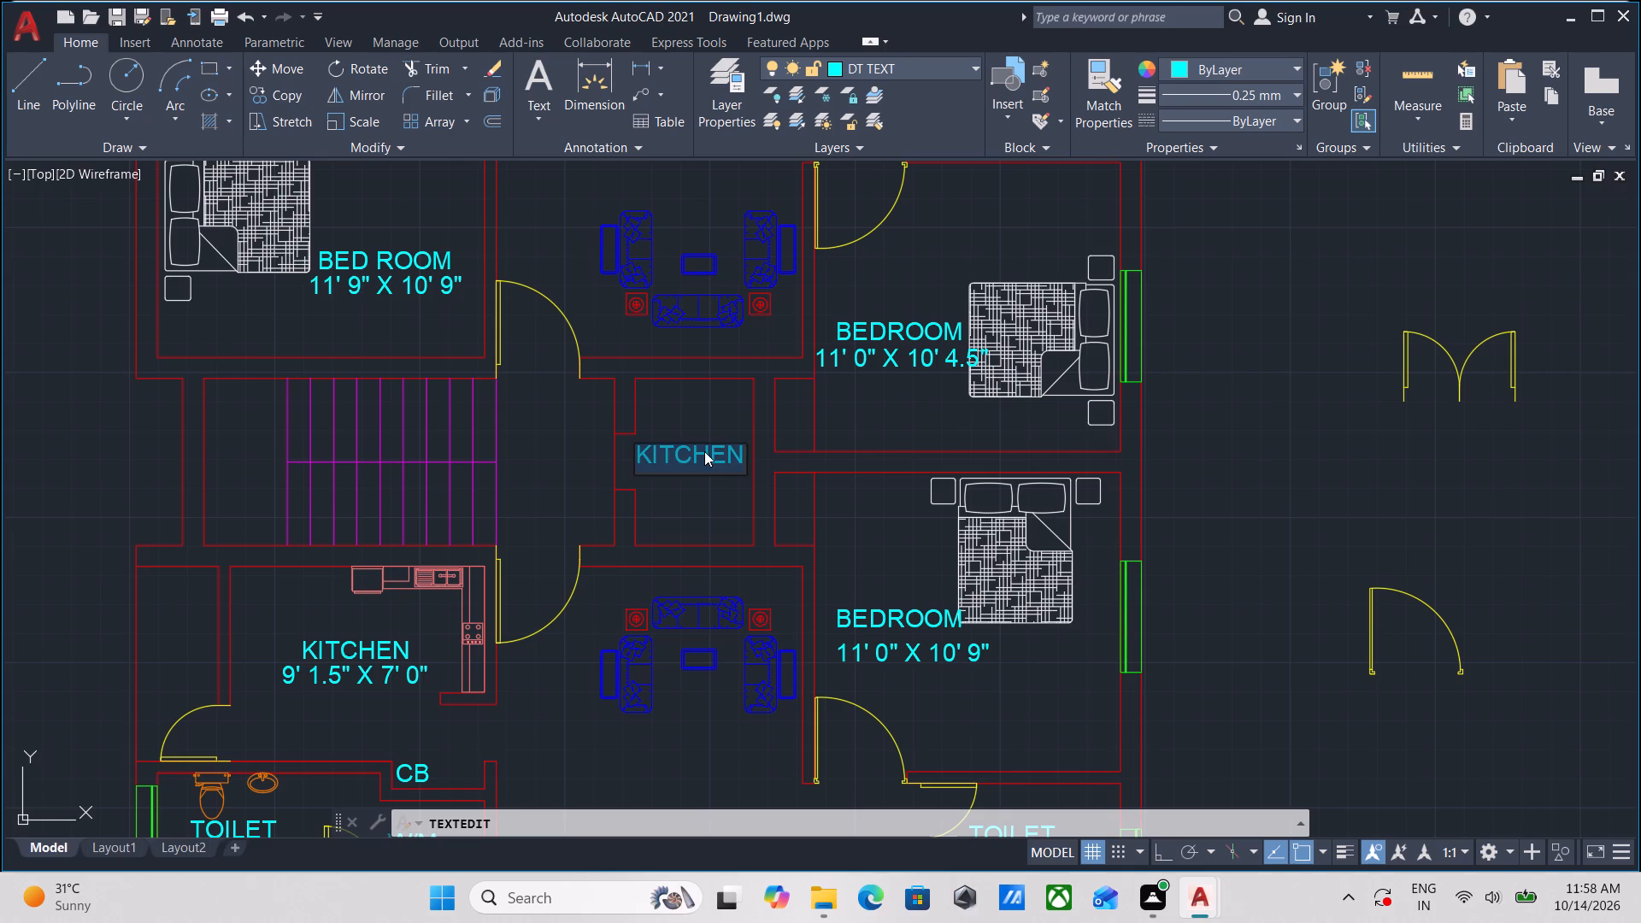
{"action": "type", "text": "LI"}
{"action": "type", "text": "F6"}
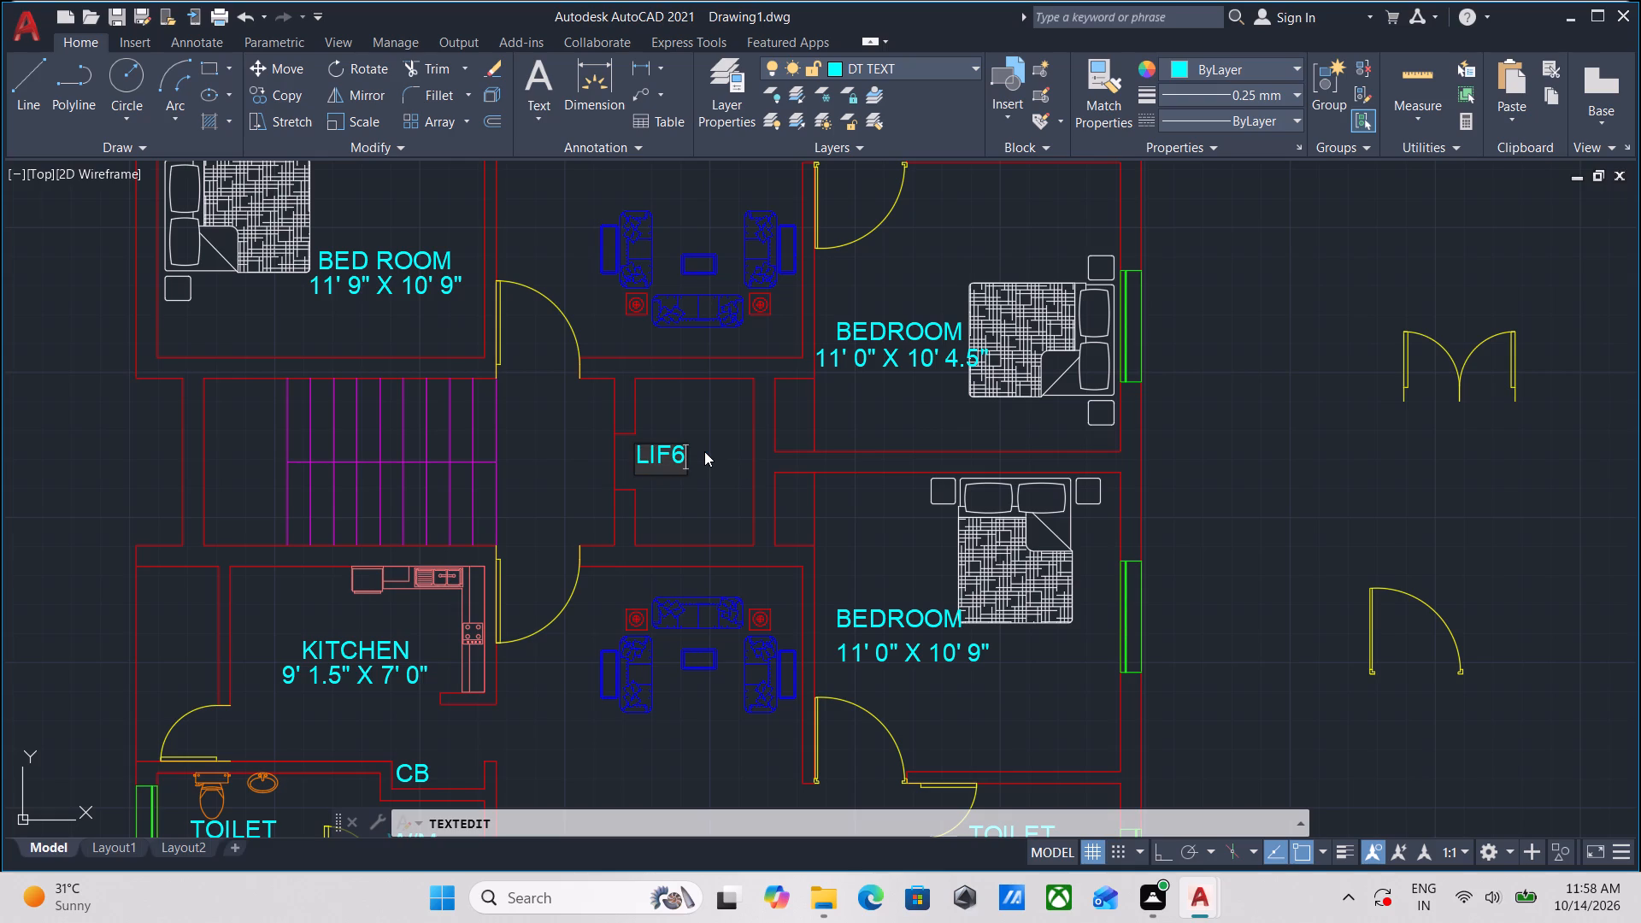
{"action": "key", "text": "BackSpace"}
{"action": "key", "text": "t"}
{"action": "key", "text": "Return"}
{"action": "key", "text": "Return"}
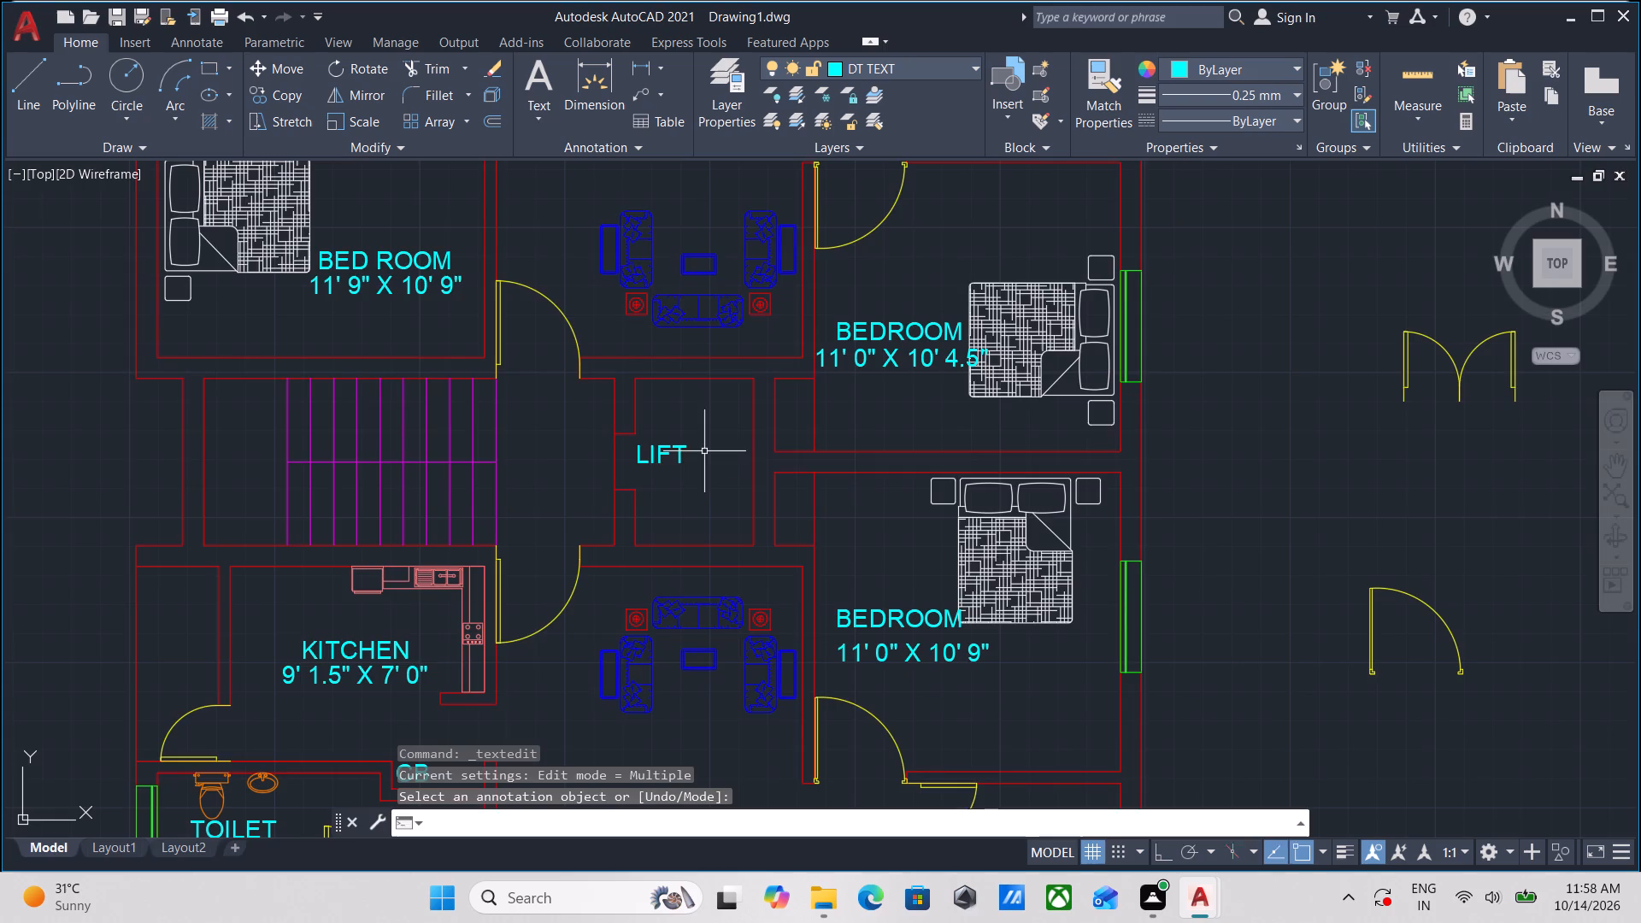
Copy the LIFT label in the lift shaft to a spot just below the original.
{"action": "scroll", "coordinate": [635, 436], "scroll_direction": "up", "scroll_amount": 2}
{"action": "scroll", "coordinate": [698, 537], "scroll_direction": "up", "scroll_amount": 2}
{"action": "left_click_drag", "start_coordinate": [758, 574], "coordinate": [716, 509]}
{"action": "left_click", "coordinate": [646, 351]}
{"action": "middle_click_drag", "start_coordinate": [638, 367], "coordinate": [723, 359]}
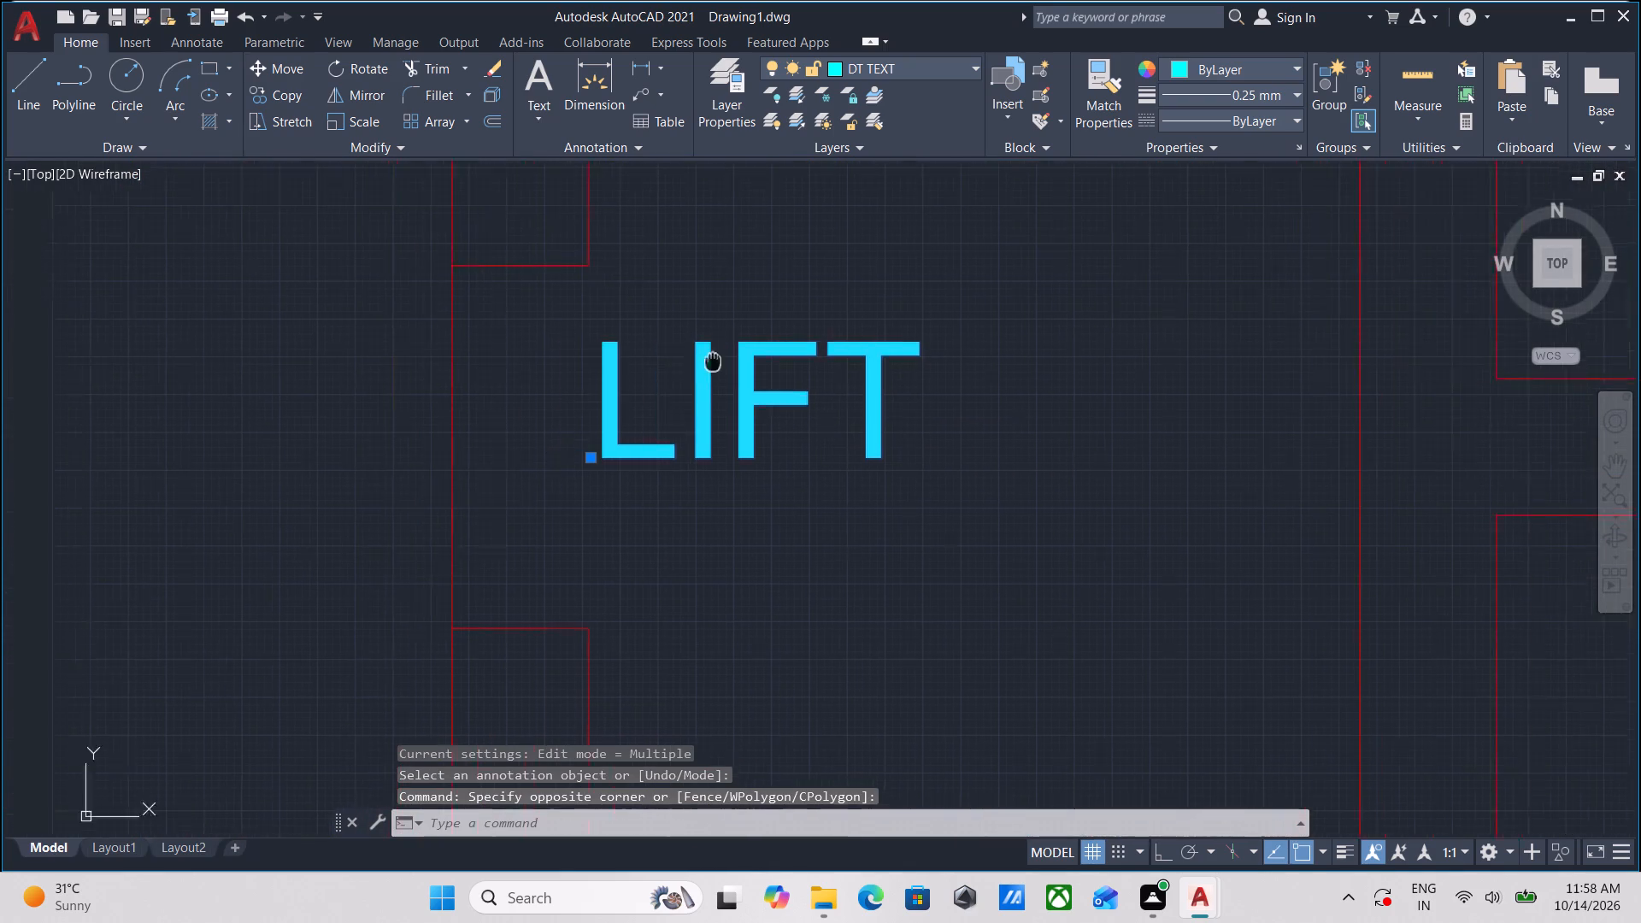
{"action": "middle_click_drag", "start_coordinate": [723, 359], "coordinate": [743, 349]}
{"action": "type", "text": "CO"}
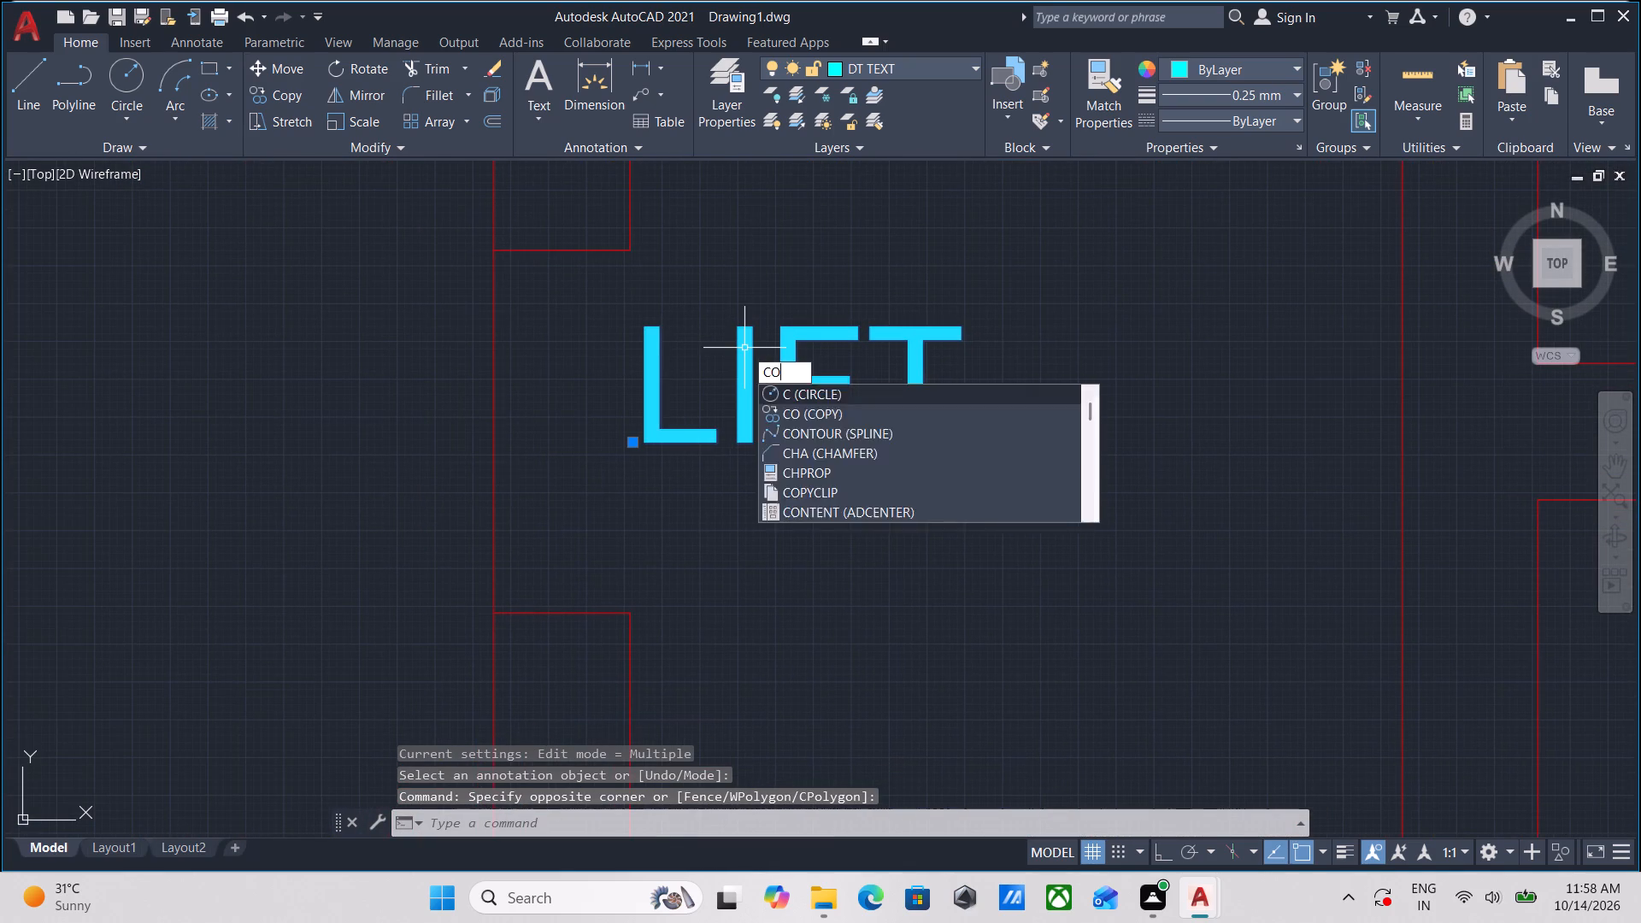
{"action": "key", "text": "Return"}
{"action": "left_click", "coordinate": [644, 443]}
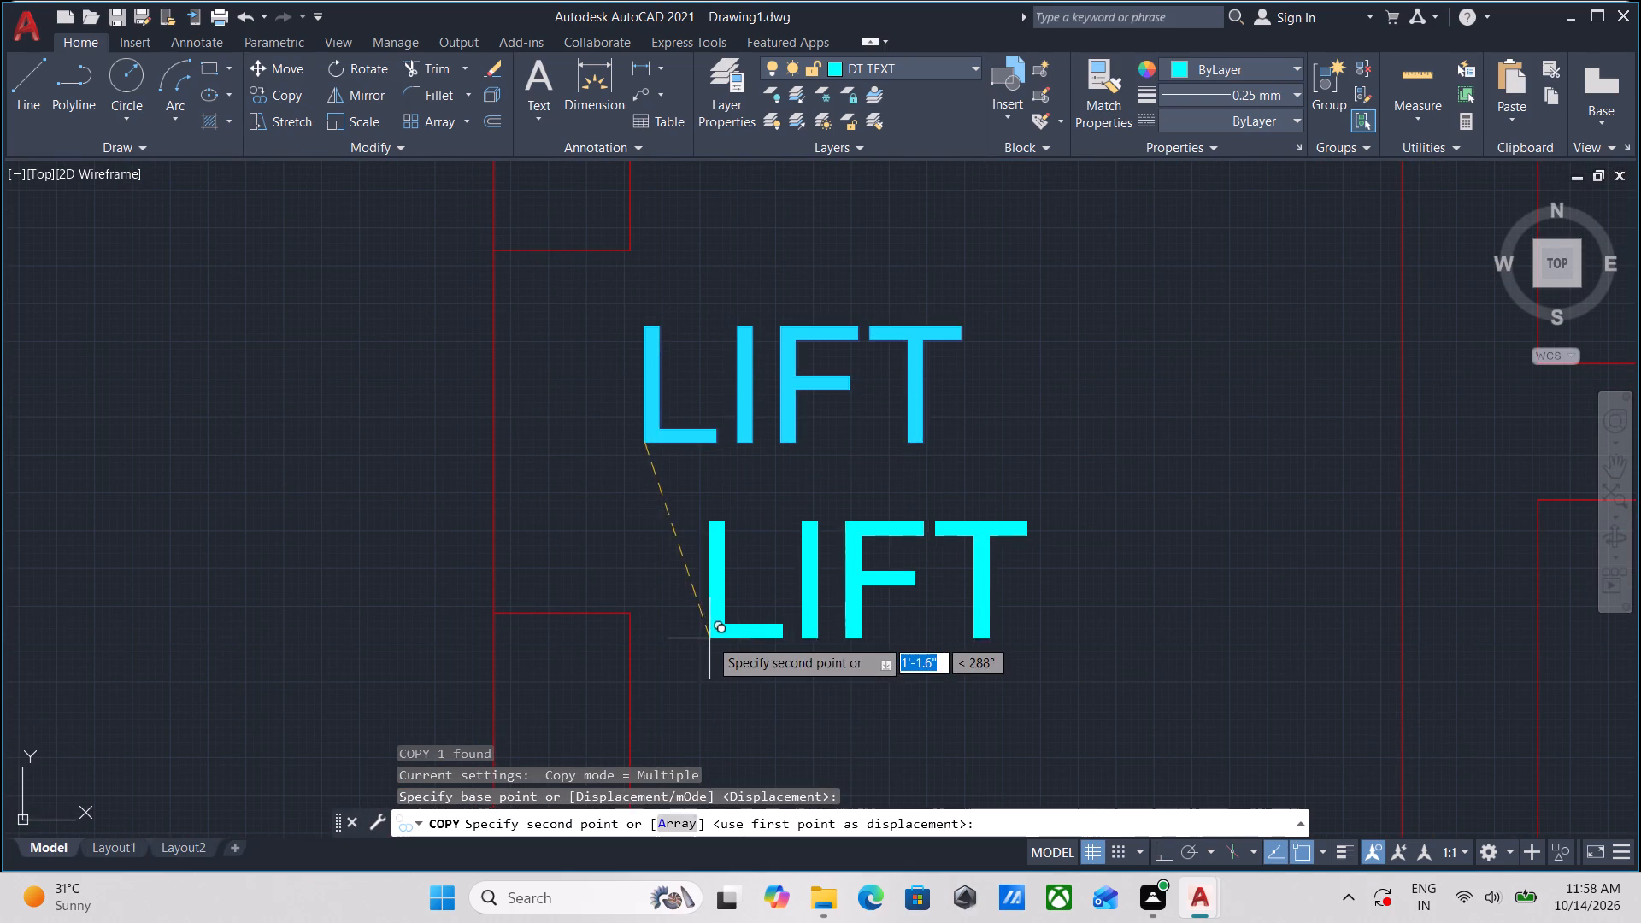
{"action": "left_click", "coordinate": [676, 632]}
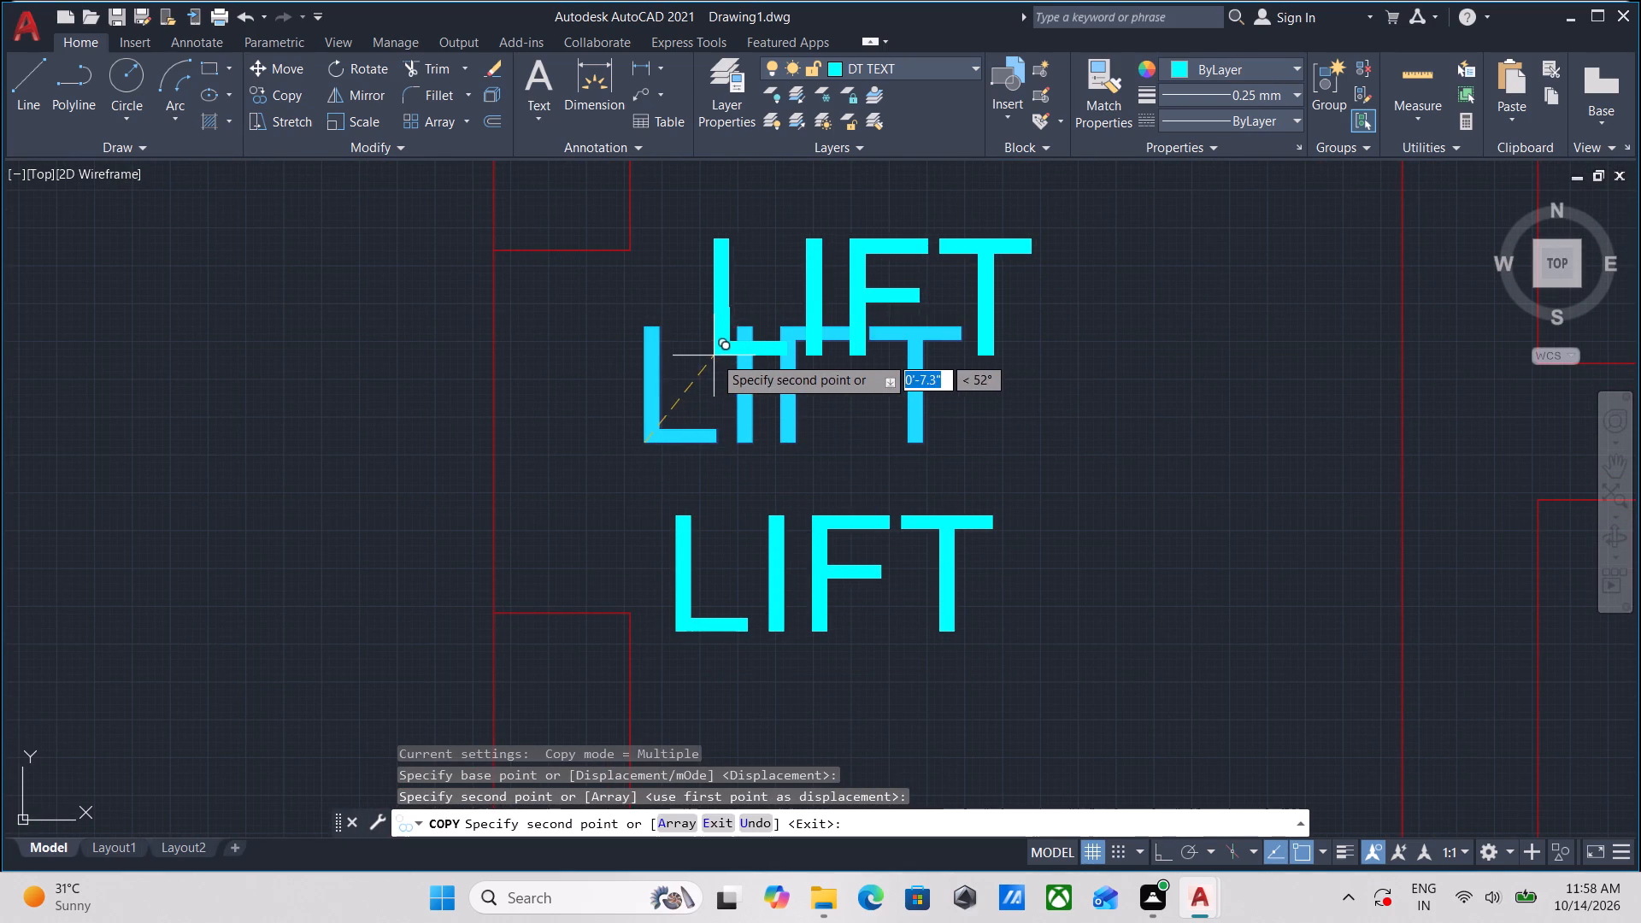
{"action": "key", "text": "Escape"}
Move the upper LIFT label slightly up and further east inside the lift shaft.
{"action": "left_click", "coordinate": [842, 452]}
{"action": "left_click", "coordinate": [750, 388]}
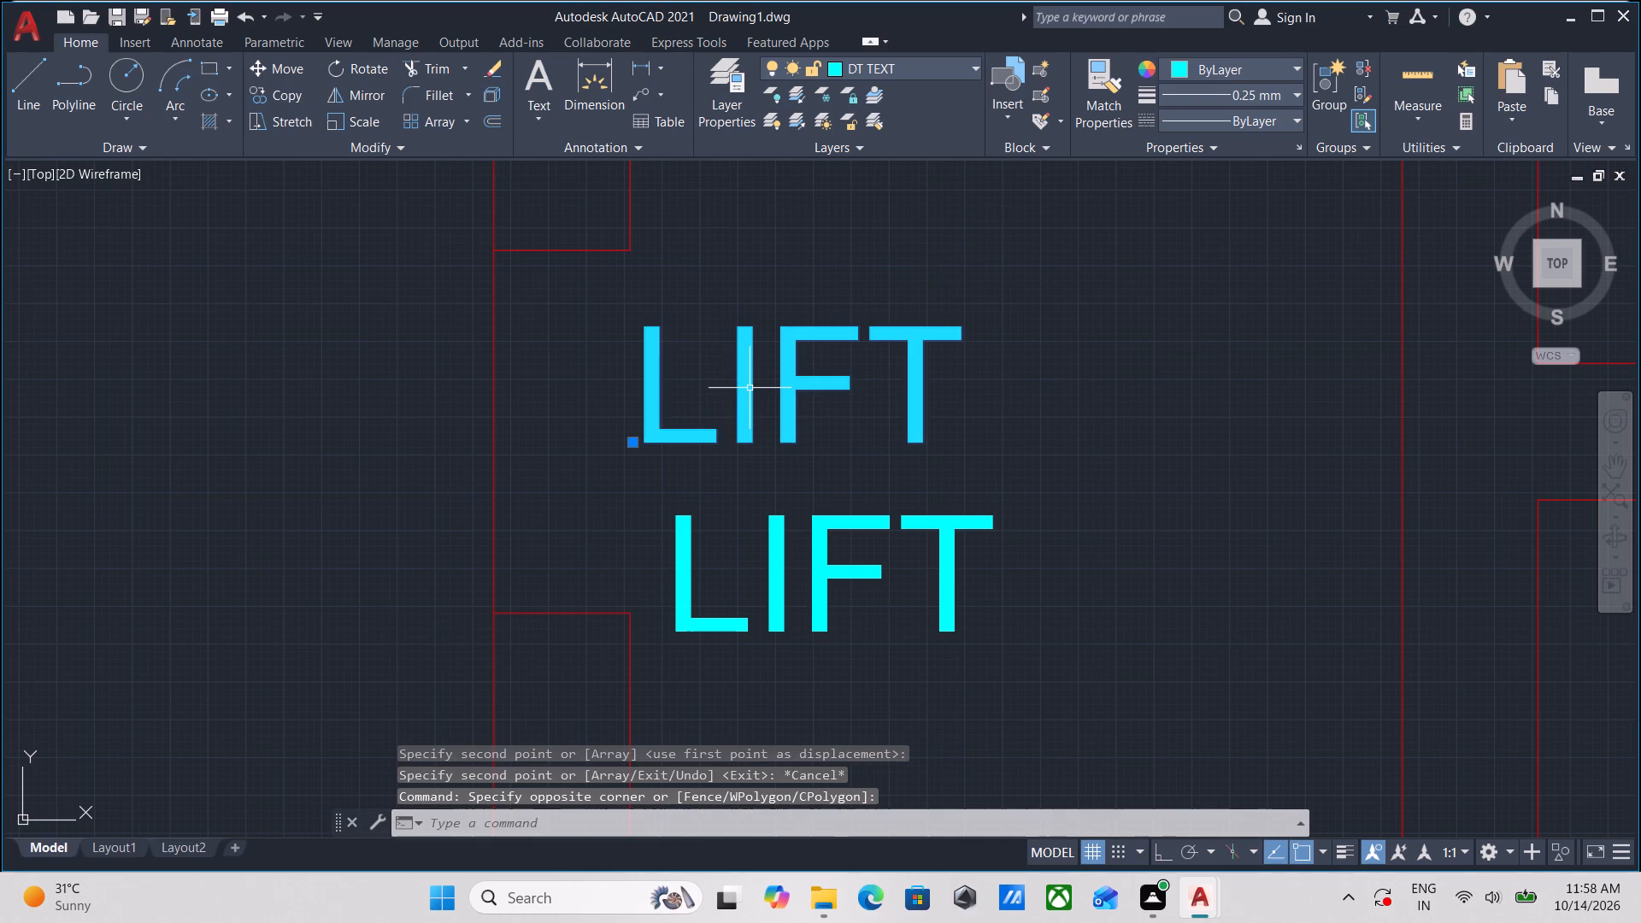
{"action": "key", "text": "m"}
{"action": "key", "text": "Return"}
{"action": "left_click_drag", "start_coordinate": [660, 444], "coordinate": [694, 429]}
{"action": "left_click", "coordinate": [704, 426]}
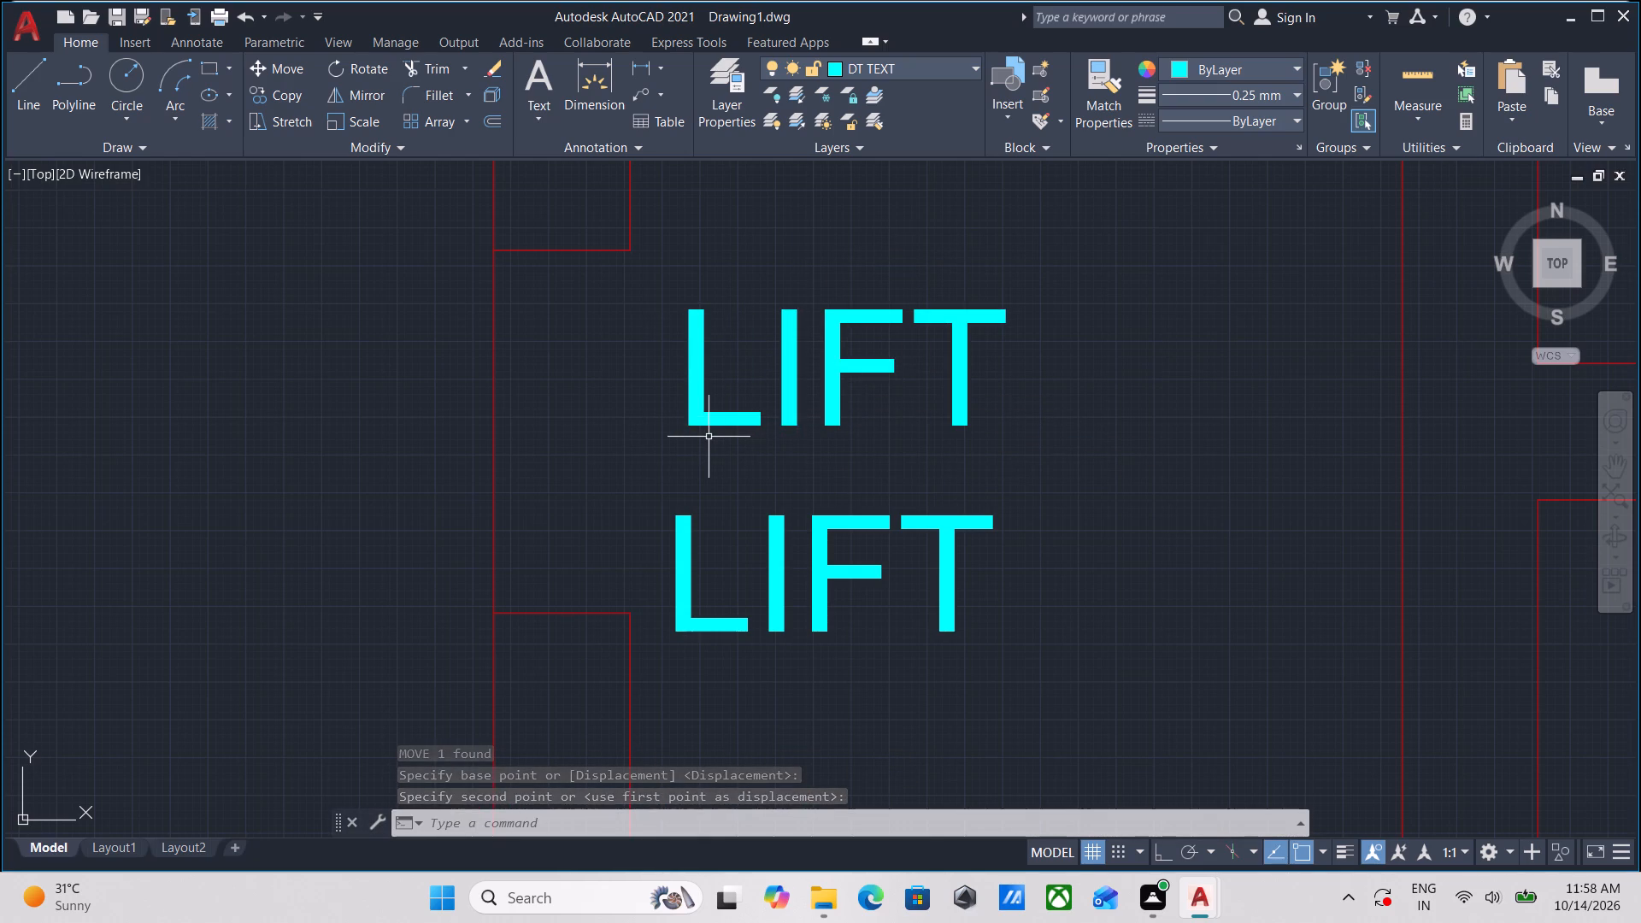
{"action": "key", "text": "Escape"}
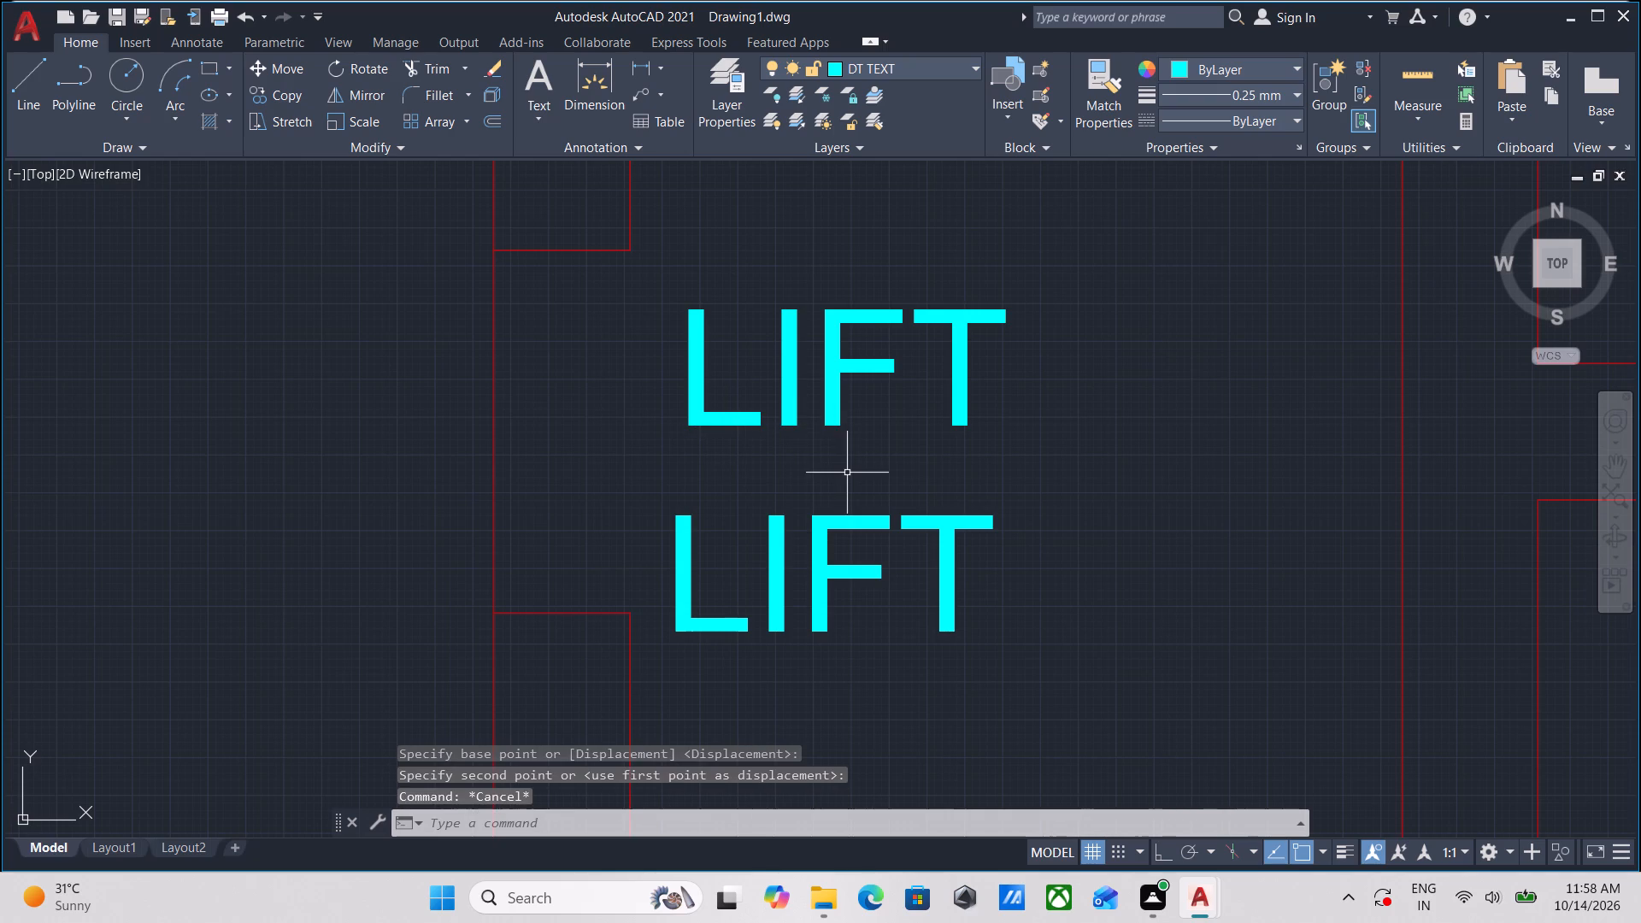
{"action": "left_click_drag", "start_coordinate": [850, 473], "coordinate": [838, 454]}
{"action": "left_click", "coordinate": [778, 371]}
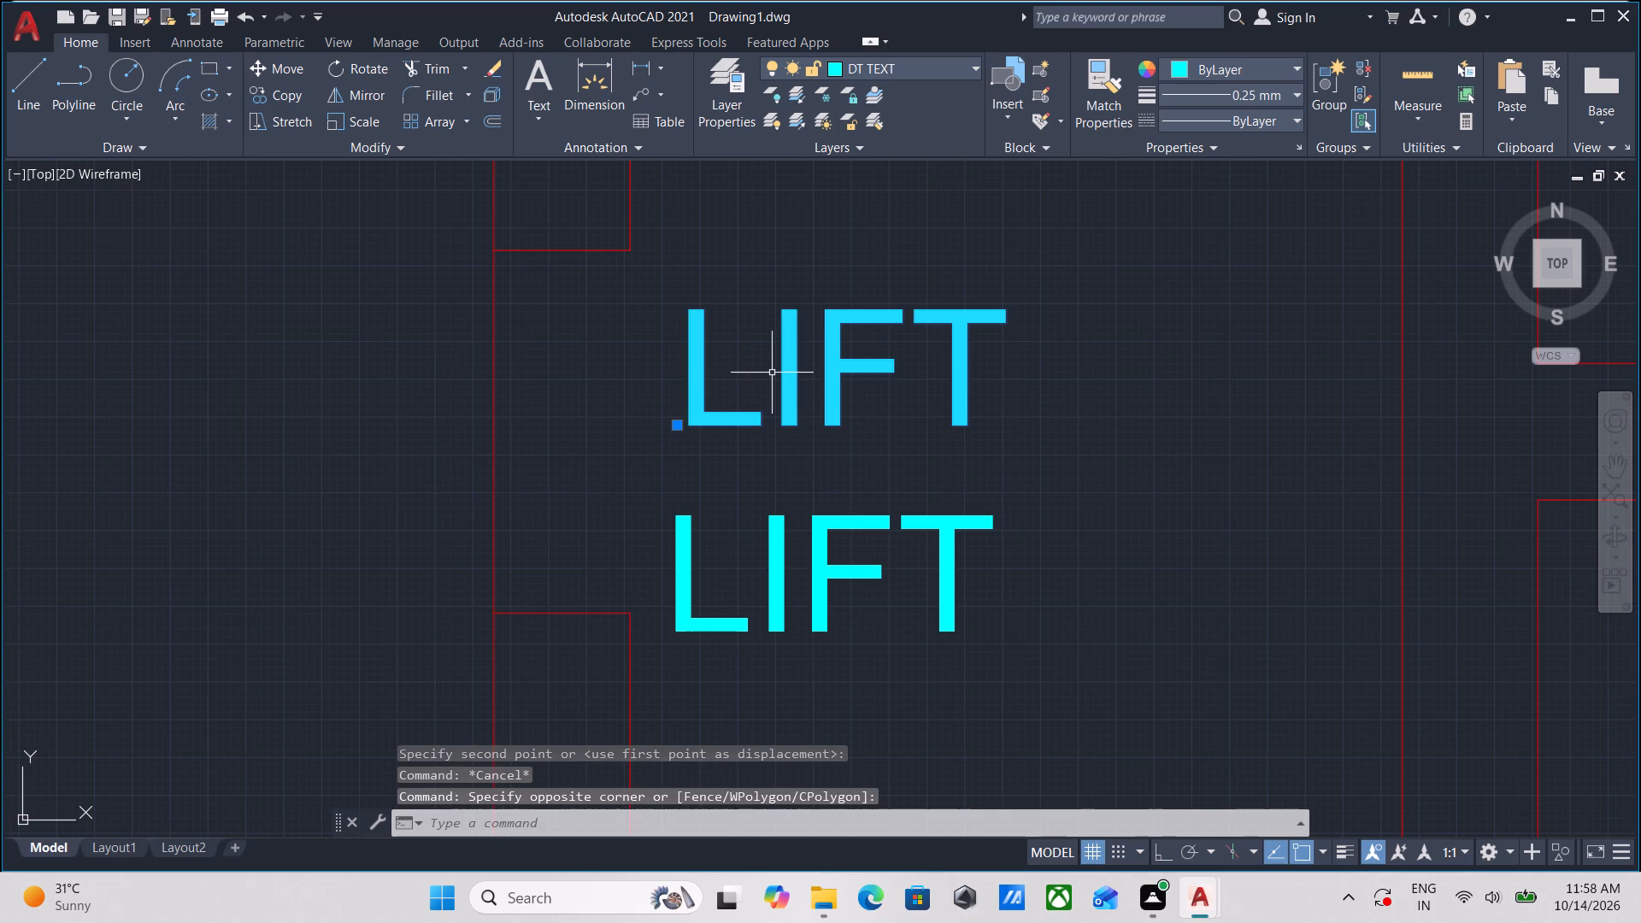
{"action": "key", "text": "m"}
{"action": "key", "text": "Return"}
{"action": "left_click", "coordinate": [690, 423]}
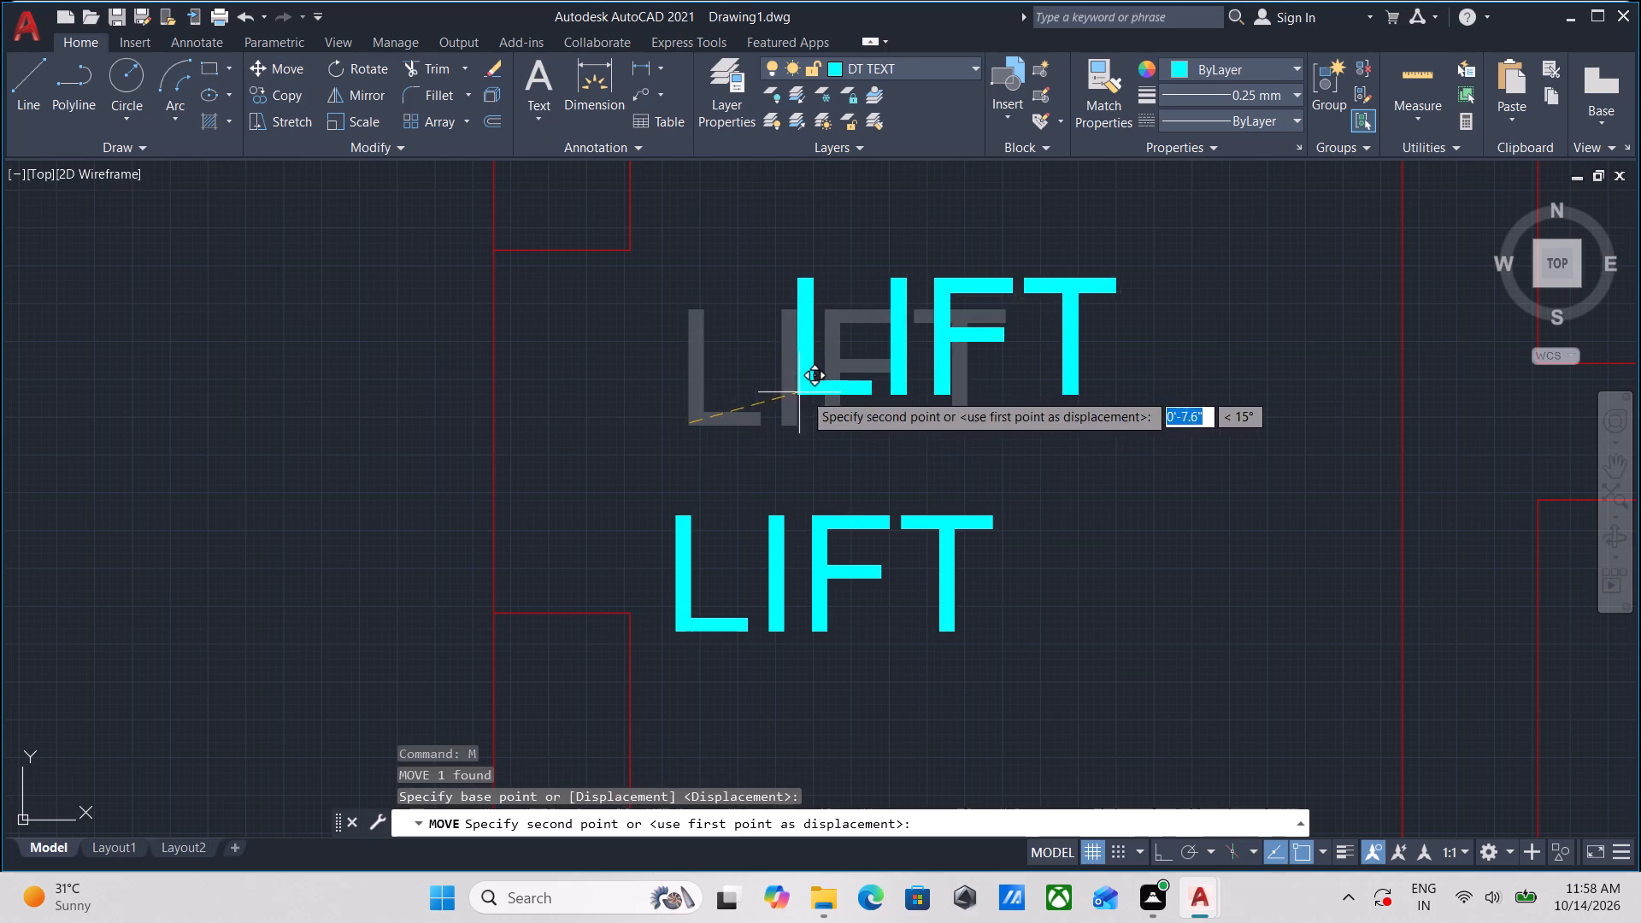
{"action": "left_click", "coordinate": [808, 413]}
{"action": "key", "text": "Escape"}
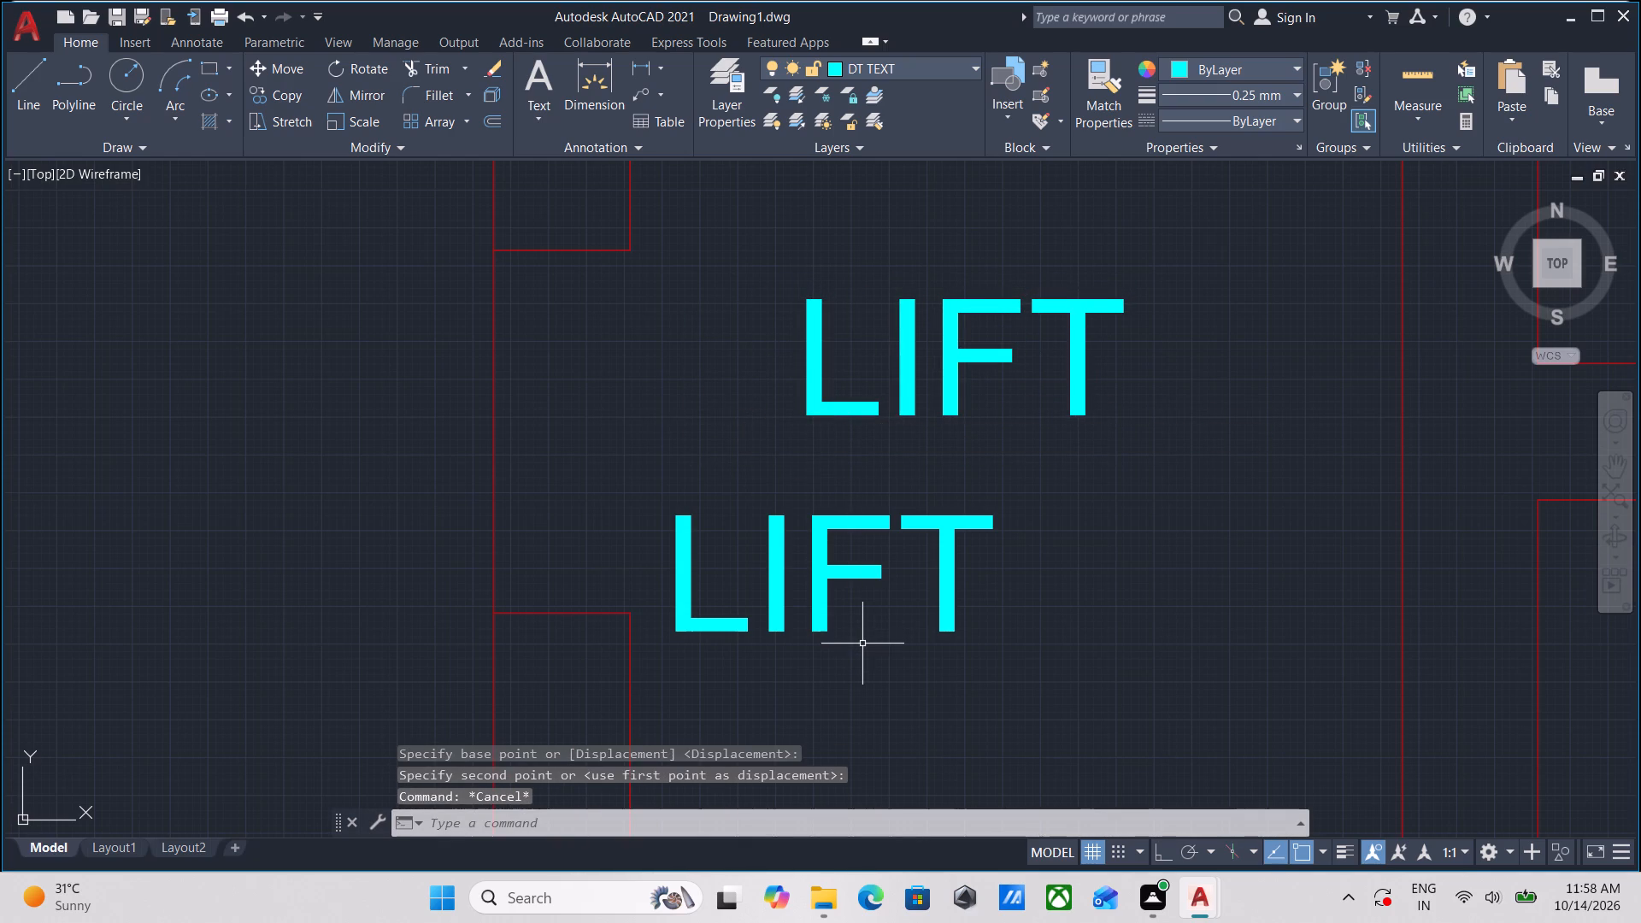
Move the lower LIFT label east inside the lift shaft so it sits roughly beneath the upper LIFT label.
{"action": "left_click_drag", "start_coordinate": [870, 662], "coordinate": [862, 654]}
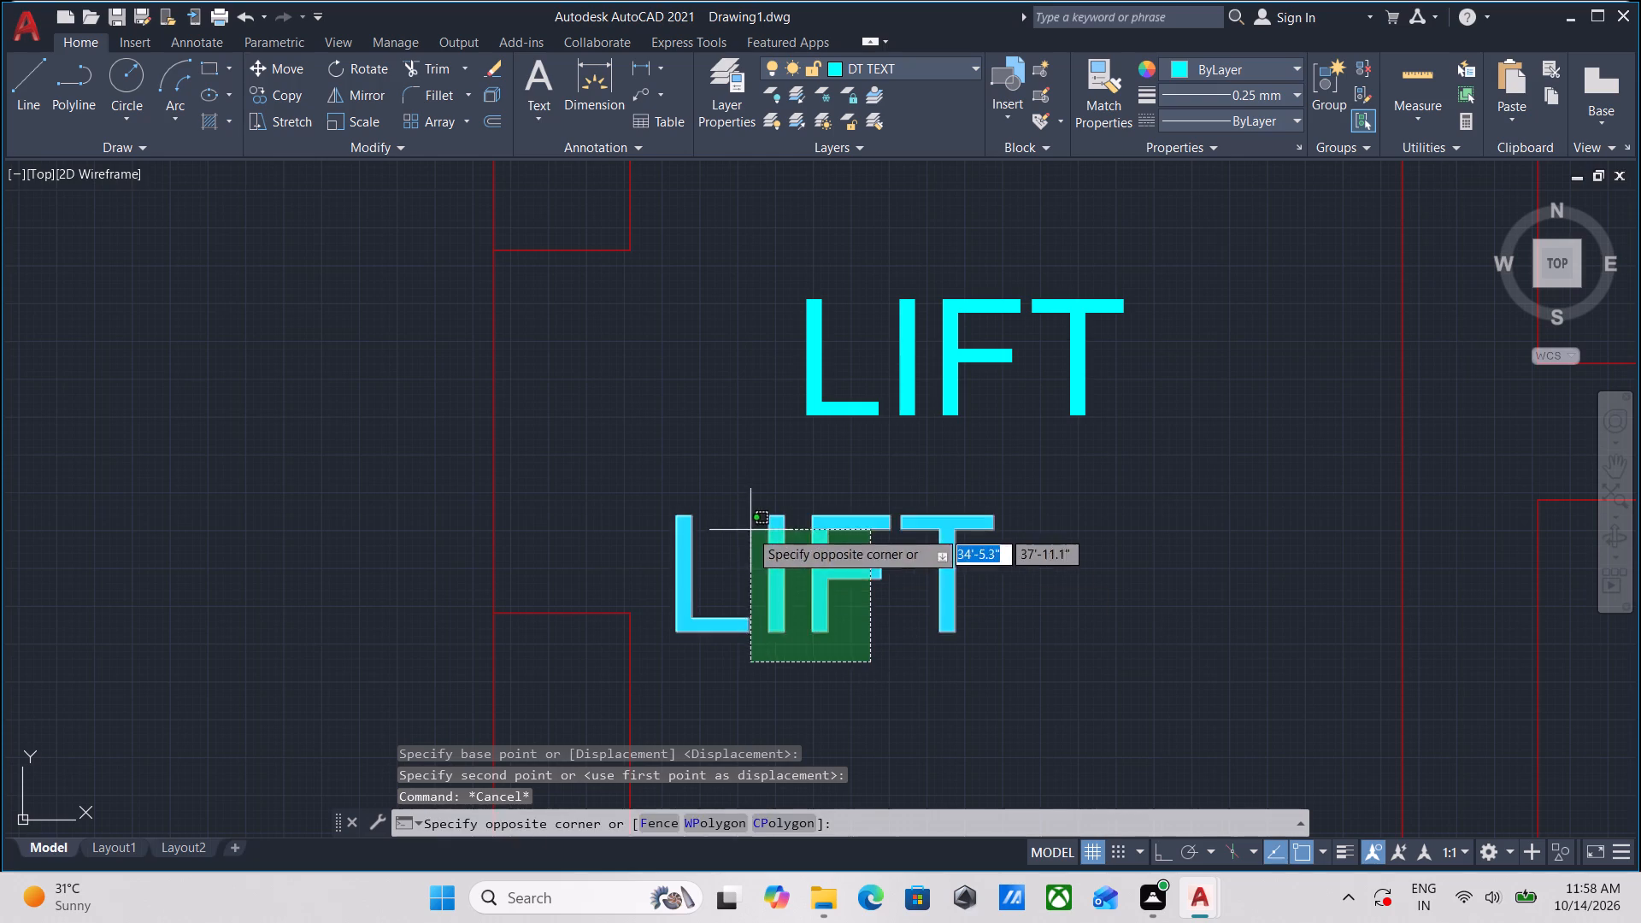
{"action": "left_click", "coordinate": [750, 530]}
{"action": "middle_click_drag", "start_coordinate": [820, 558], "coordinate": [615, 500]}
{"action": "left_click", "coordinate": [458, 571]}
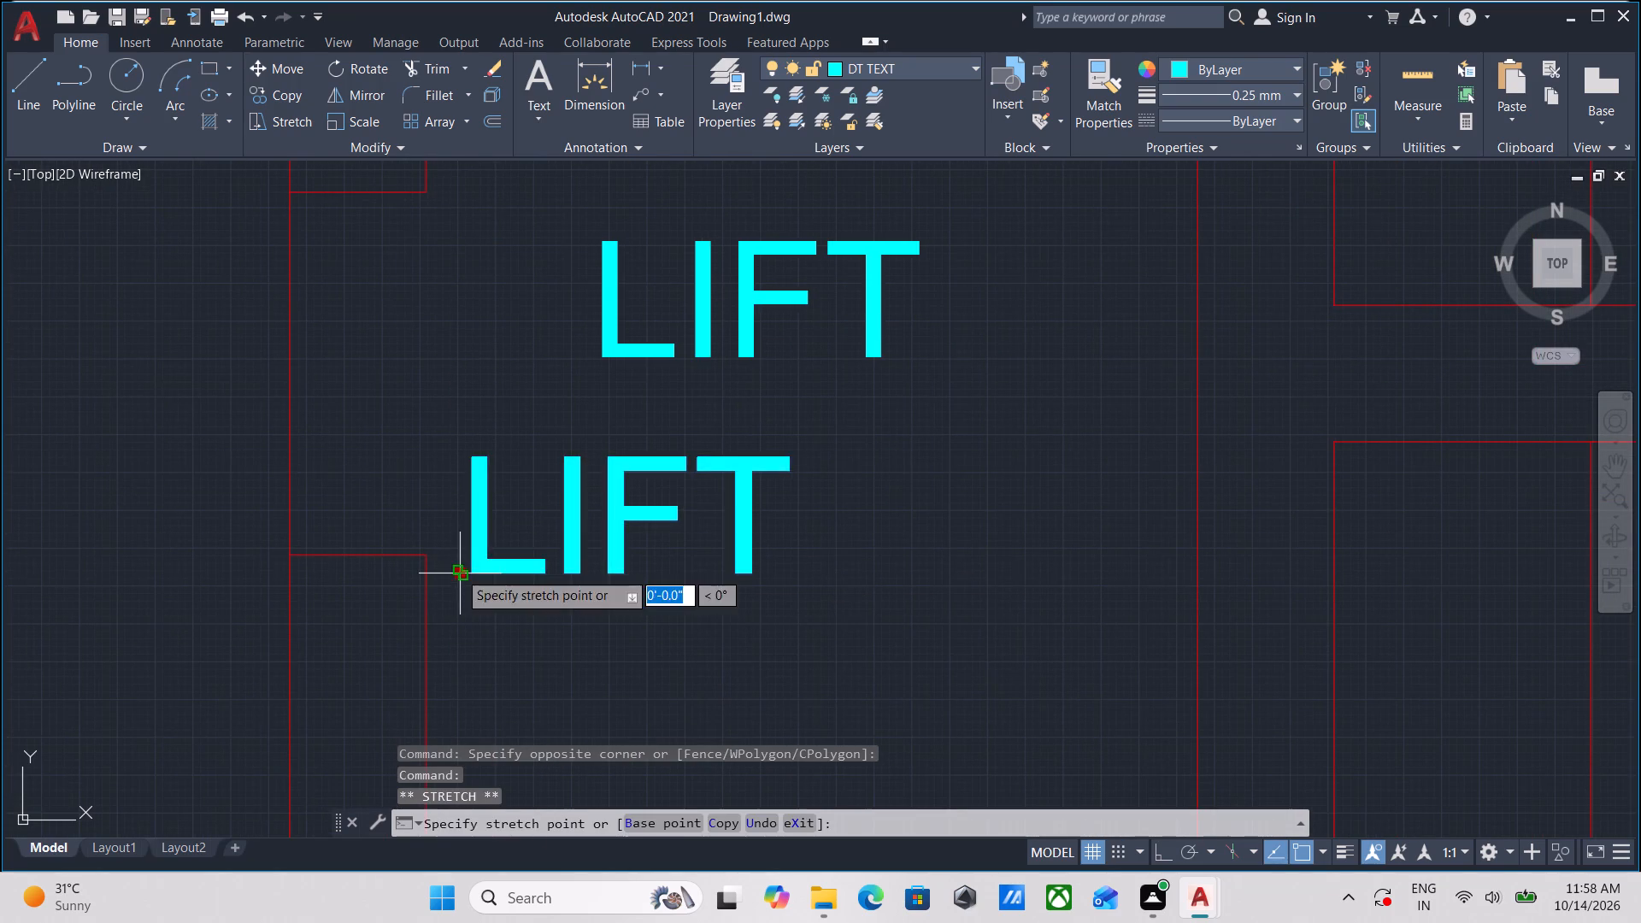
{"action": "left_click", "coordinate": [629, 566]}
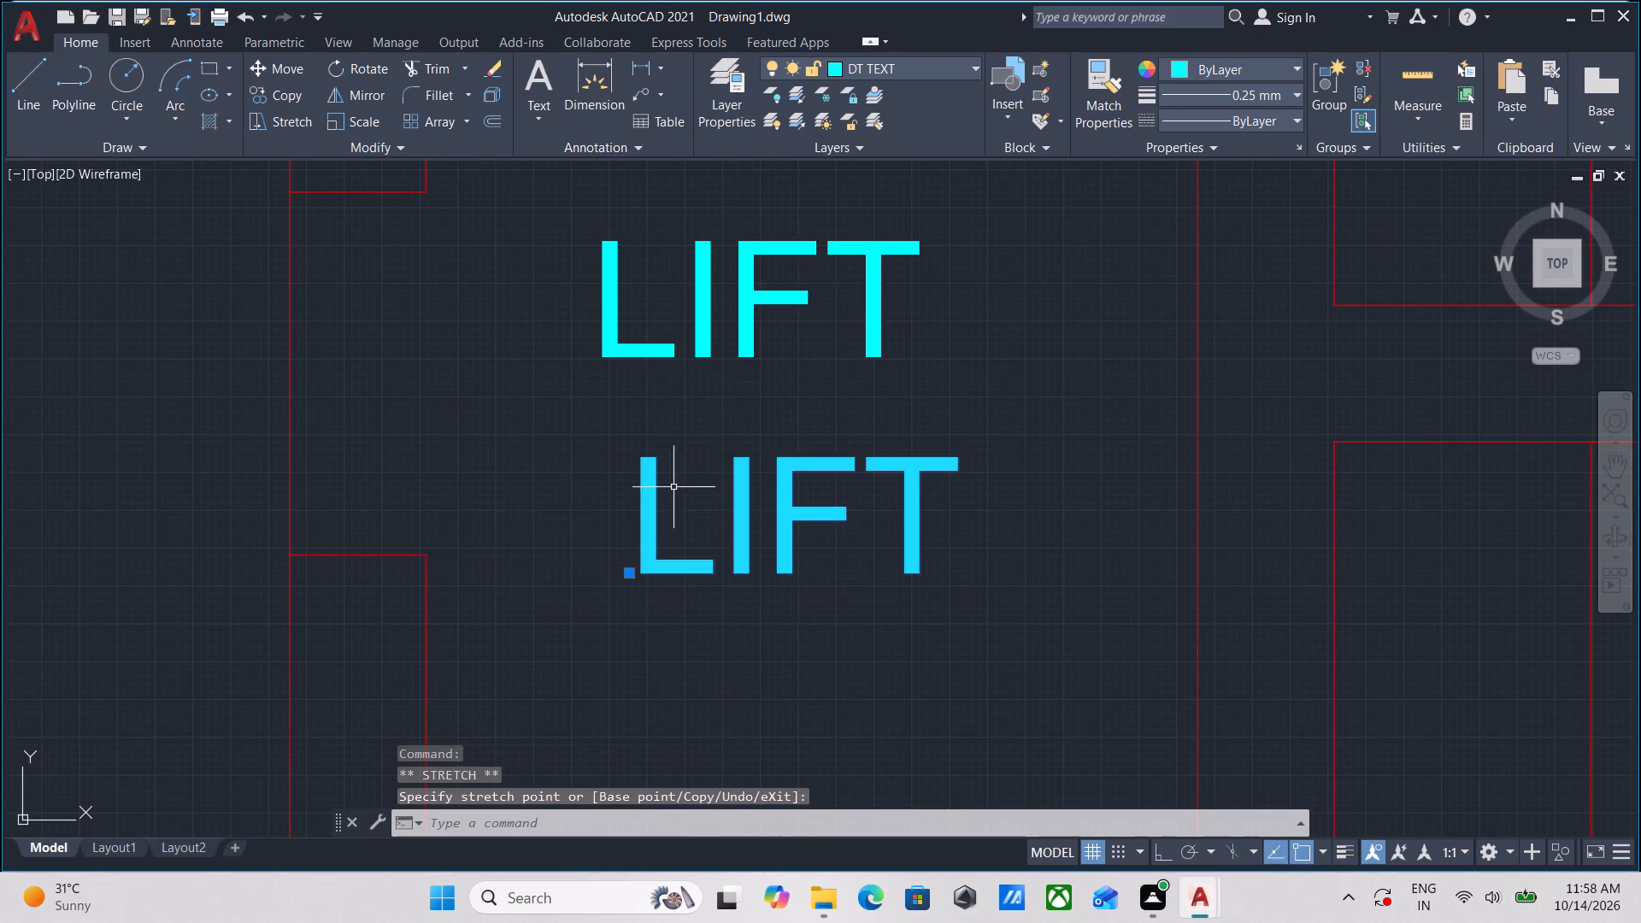
Change the lower LIFT label's text to the size 4' 3" X 6' 0".
{"action": "double_click", "coordinate": [660, 494]}
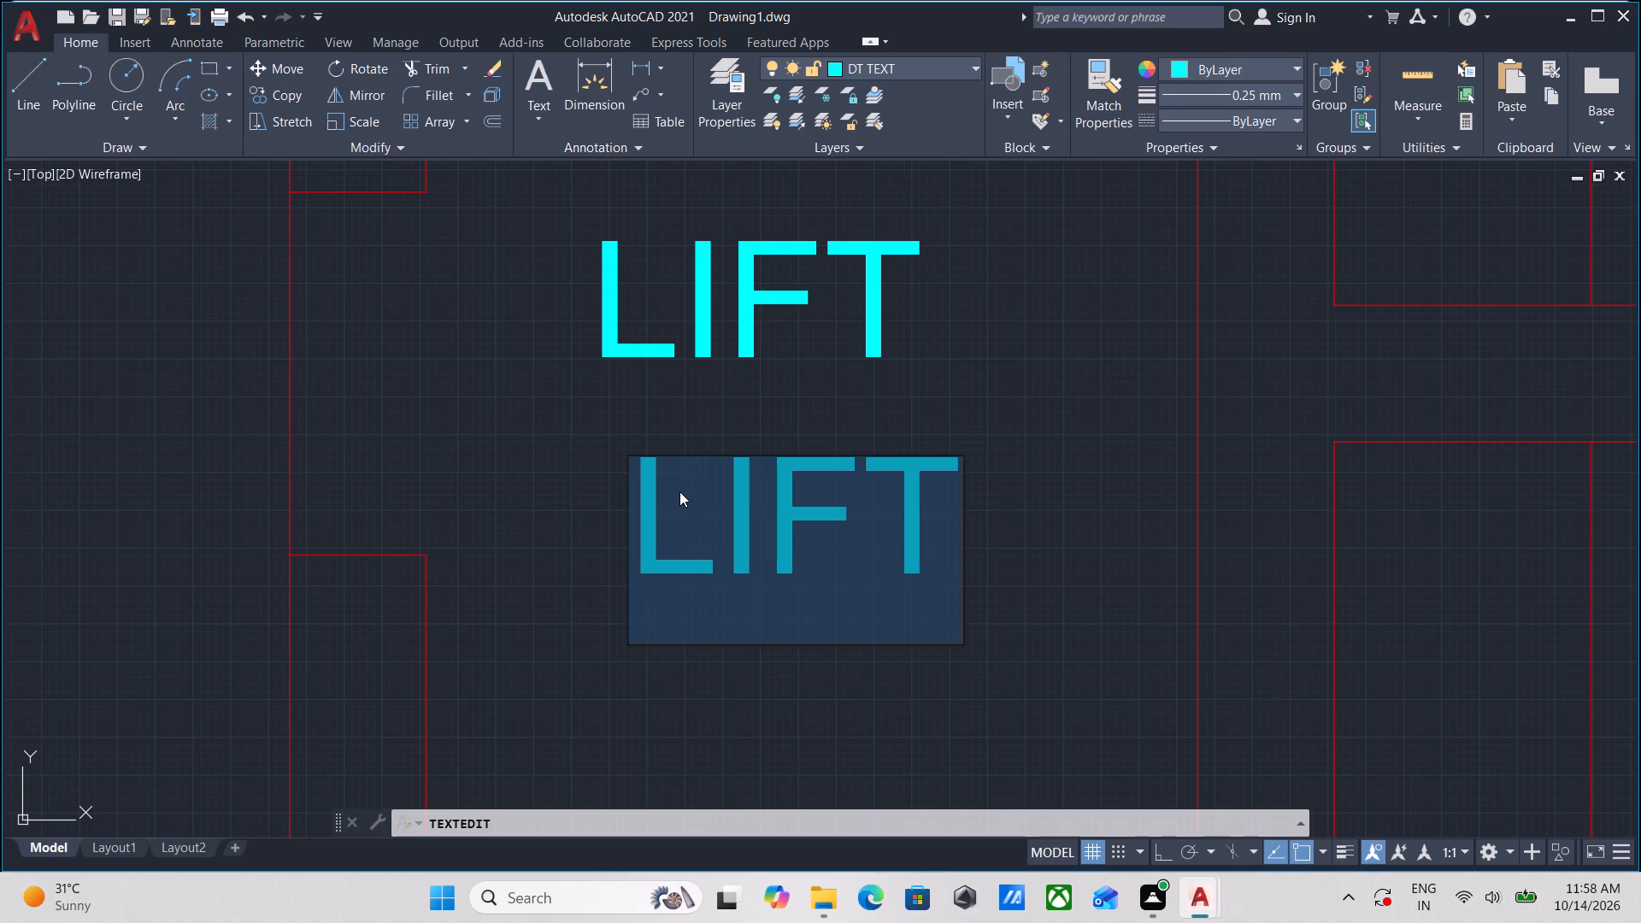
{"action": "type", "text": "4'"}
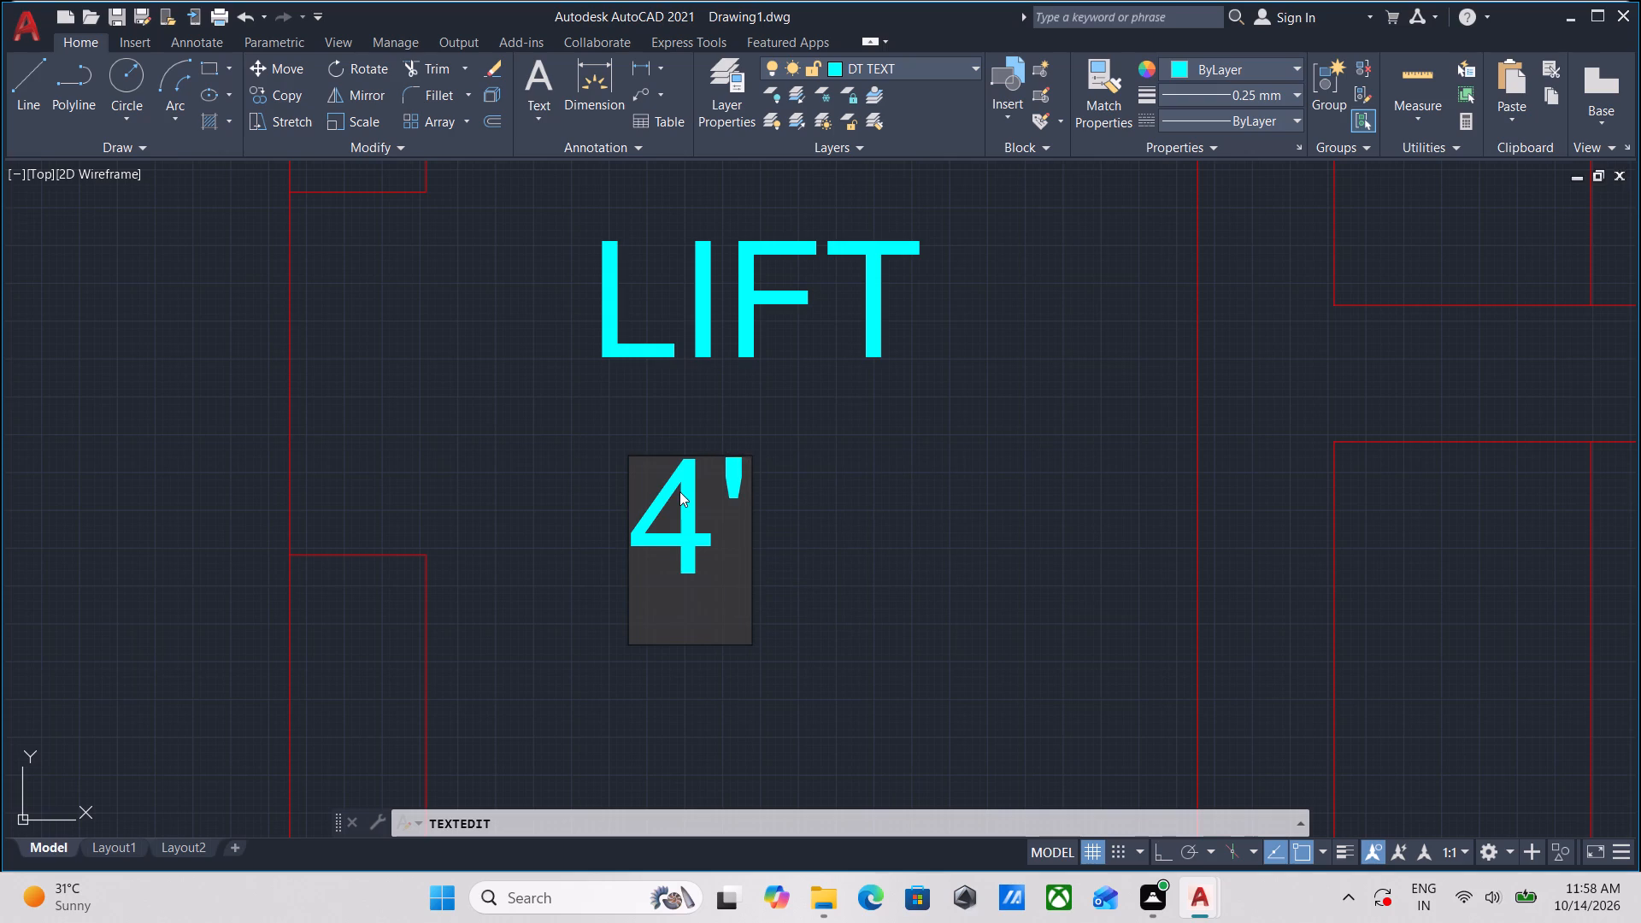
{"action": "key", "text": "space"}
{"action": "type", "text": "3"}
{"action": "type", "text": "\" X"}
{"action": "key", "text": "space"}
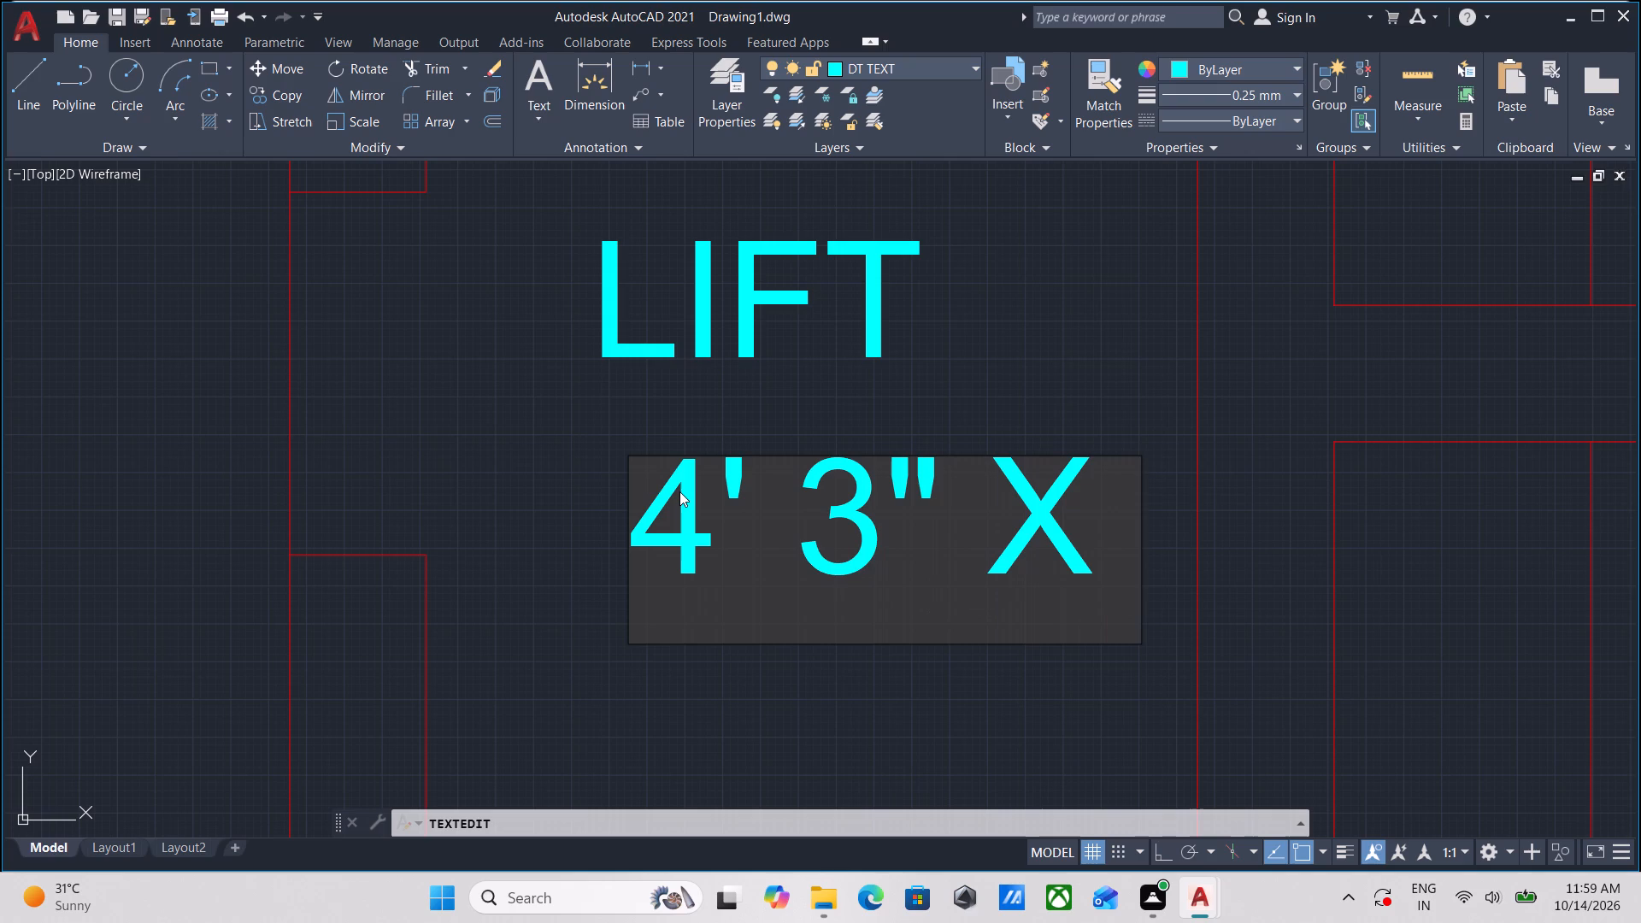
{"action": "key", "text": "6"}
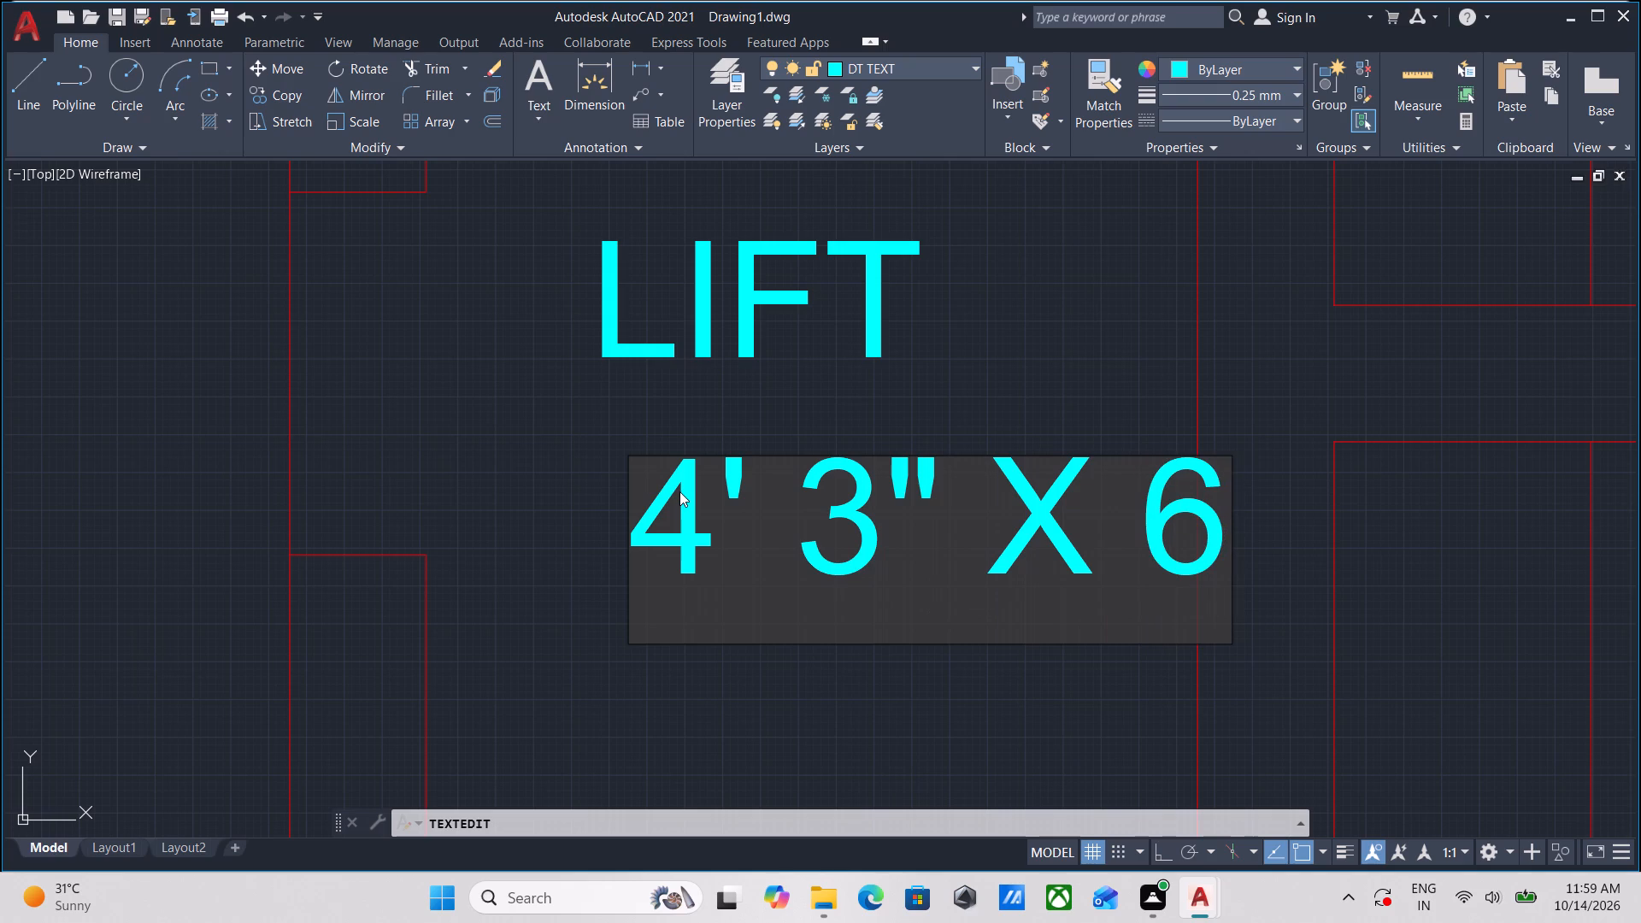
{"action": "key", "text": "apostrophe"}
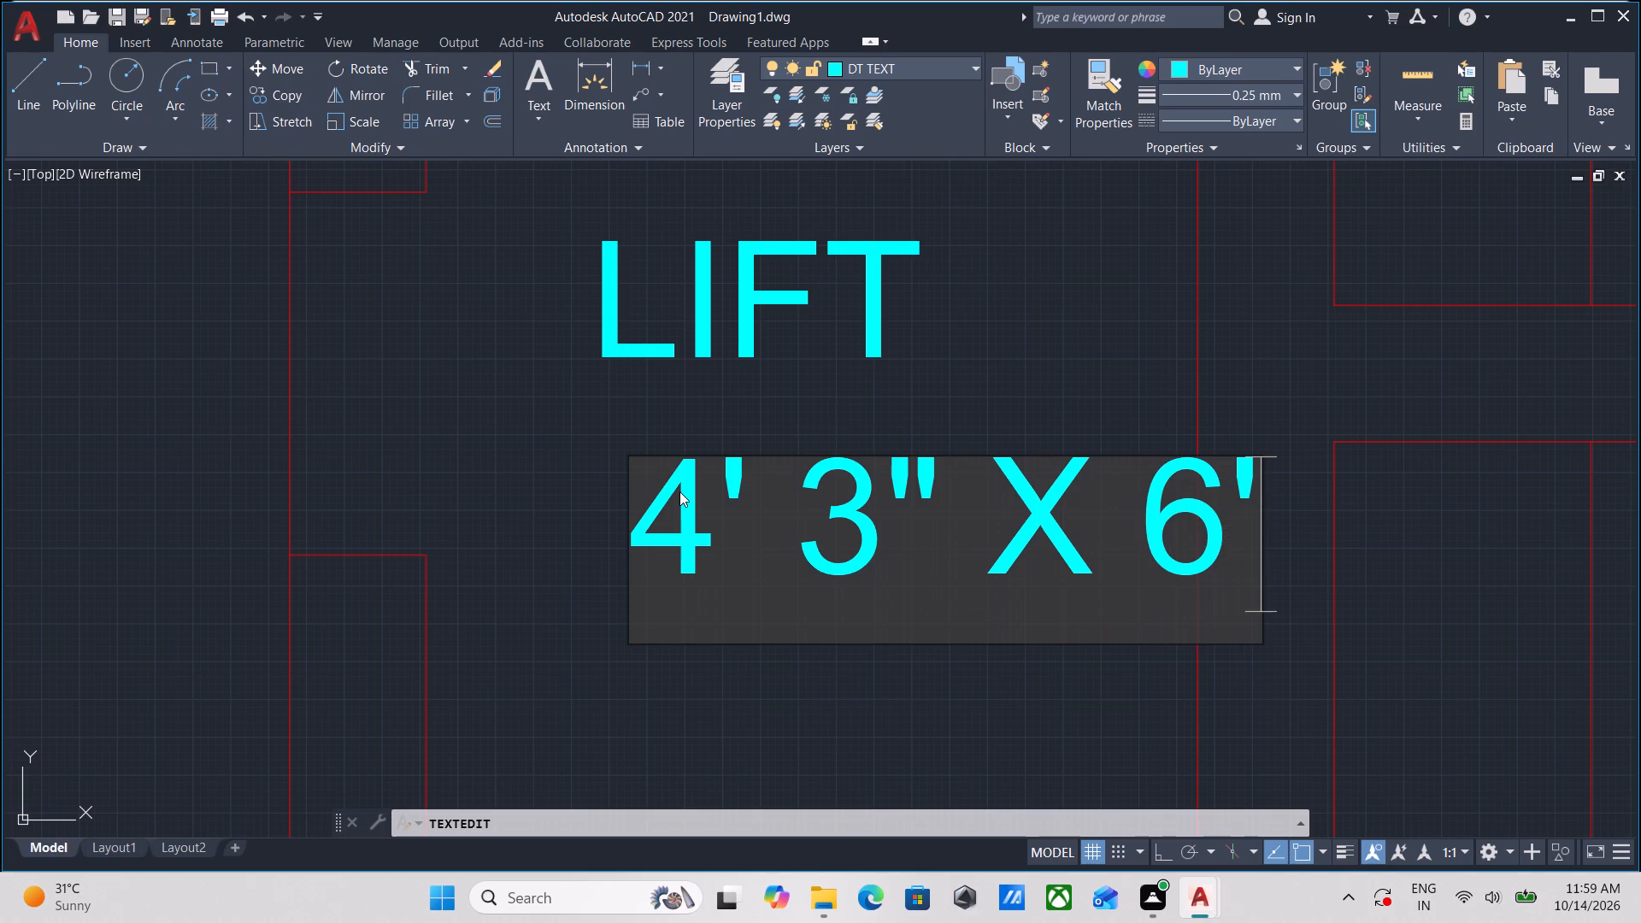
{"action": "key", "text": "space"}
{"action": "type", "text": "0"}
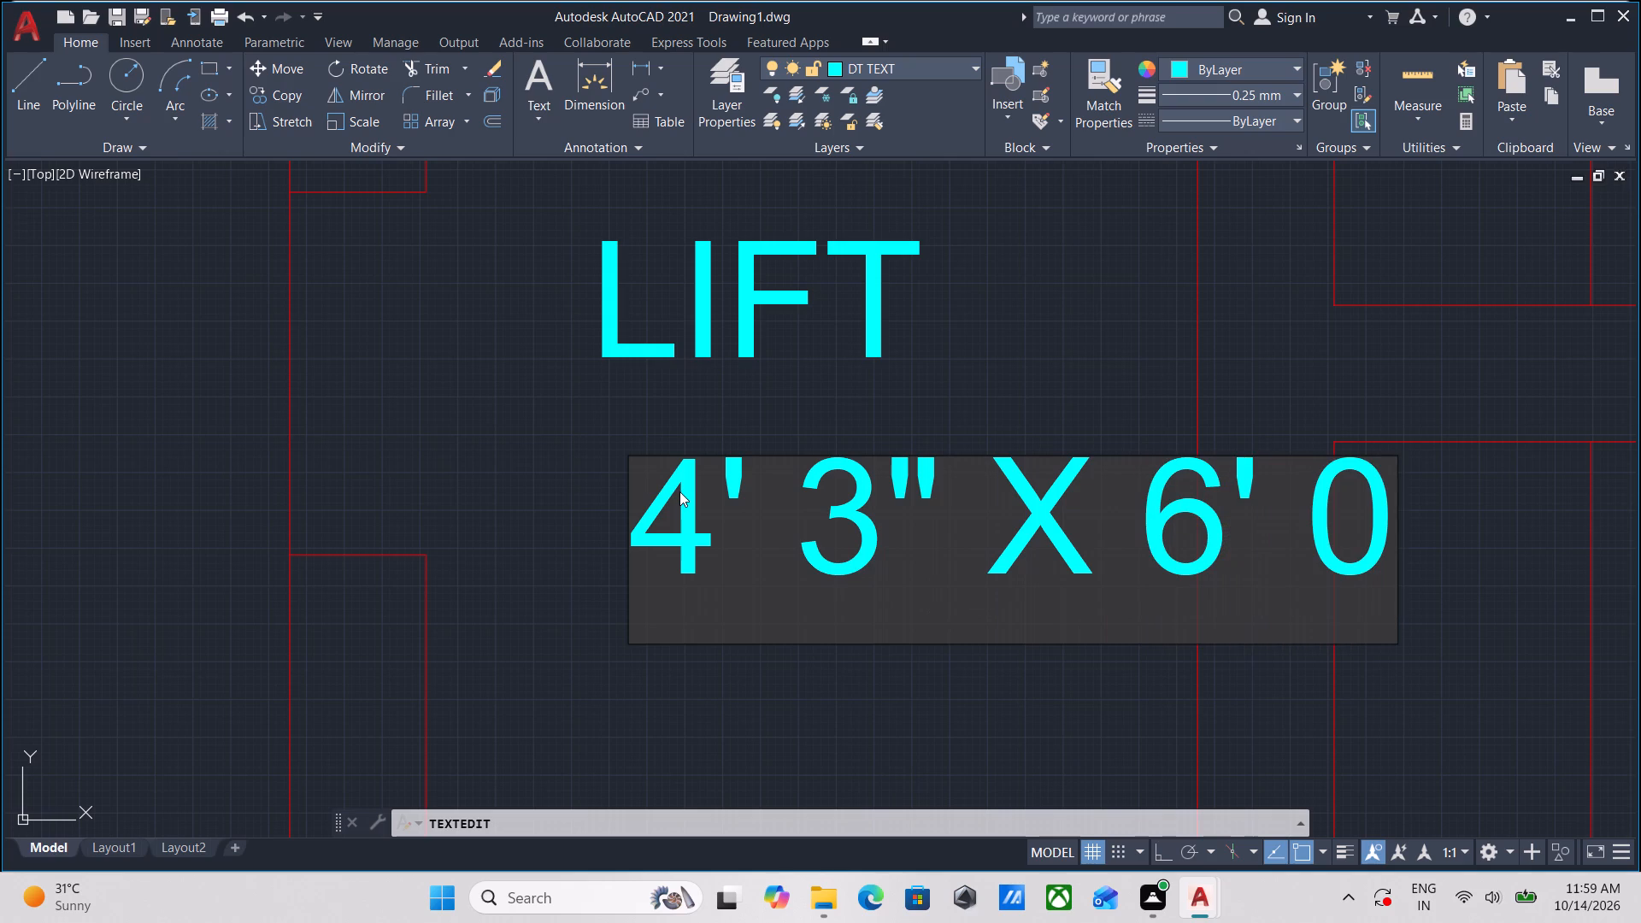
{"action": "key", "text": "shift+quotedbl"}
{"action": "key", "text": "Return"}
{"action": "key", "text": "Return"}
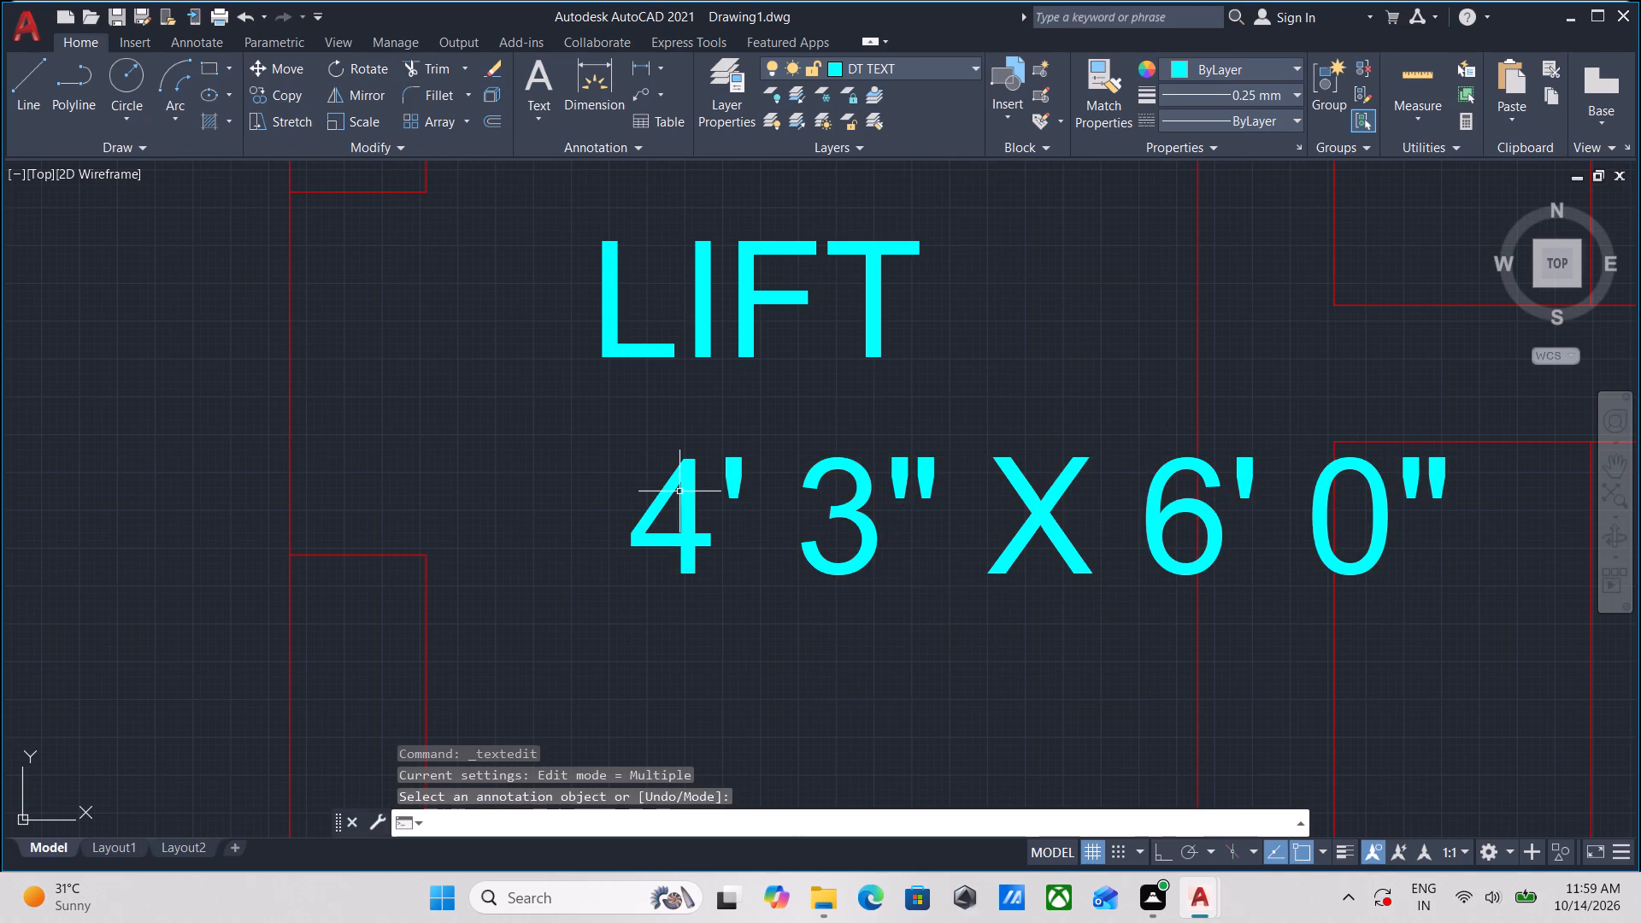
Move the 4' 3" X 6' 0" label west so it starts at the lift shaft's inner west wall line, below LIFT.
{"action": "scroll", "coordinate": [694, 473], "scroll_direction": "down", "scroll_amount": 2}
{"action": "left_click", "coordinate": [759, 544]}
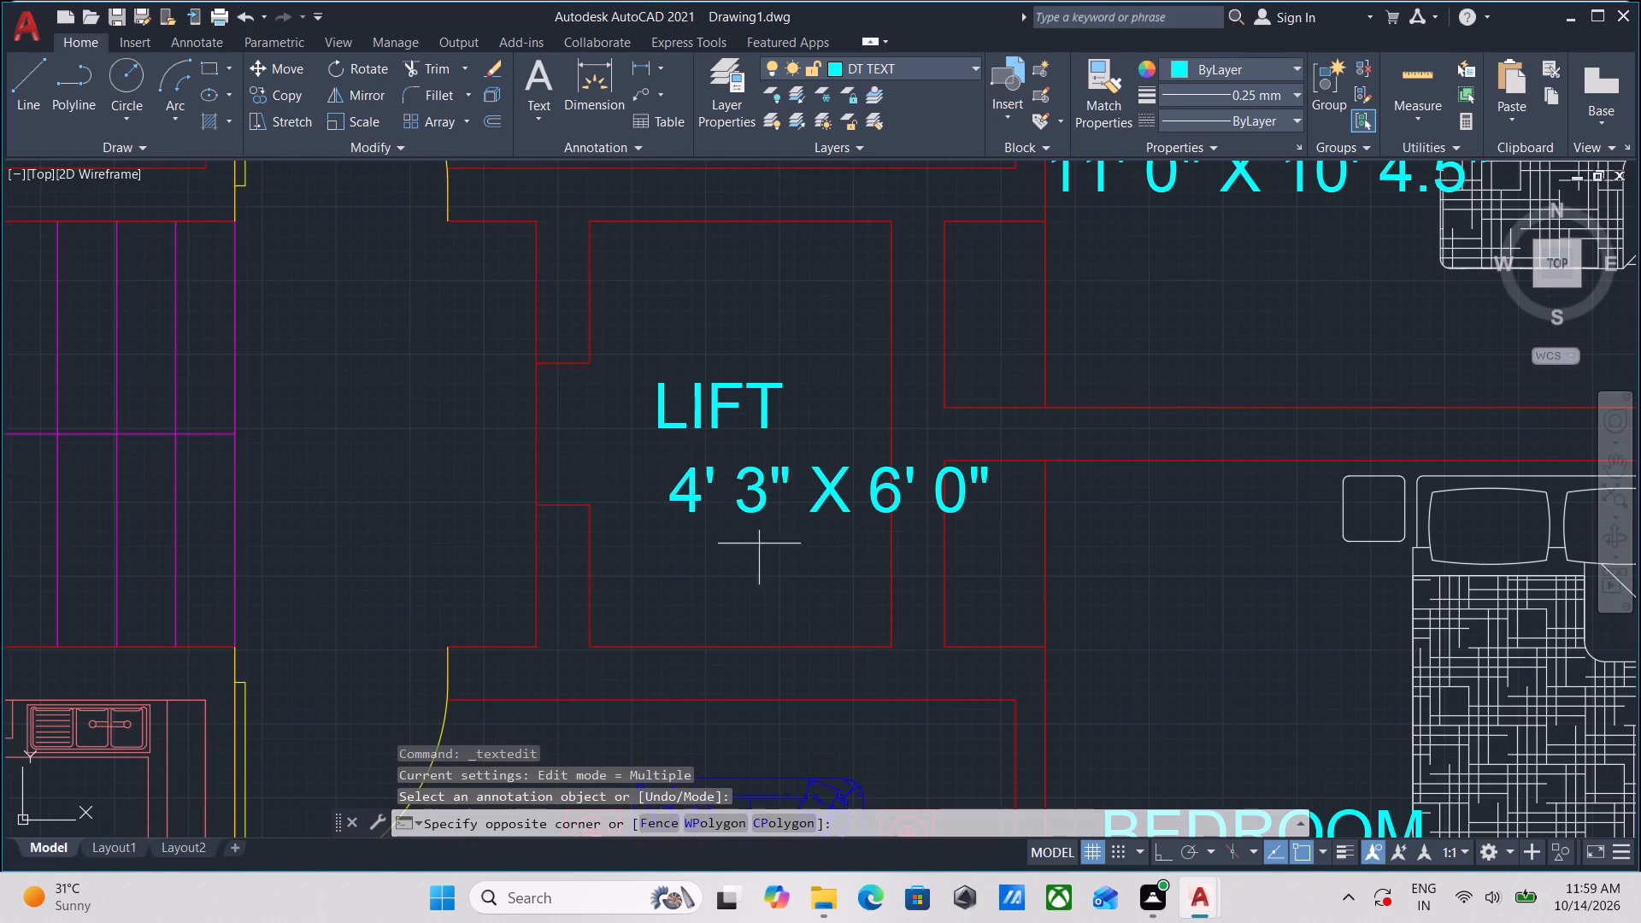
{"action": "left_click", "coordinate": [720, 467]}
{"action": "left_click", "coordinate": [674, 507]}
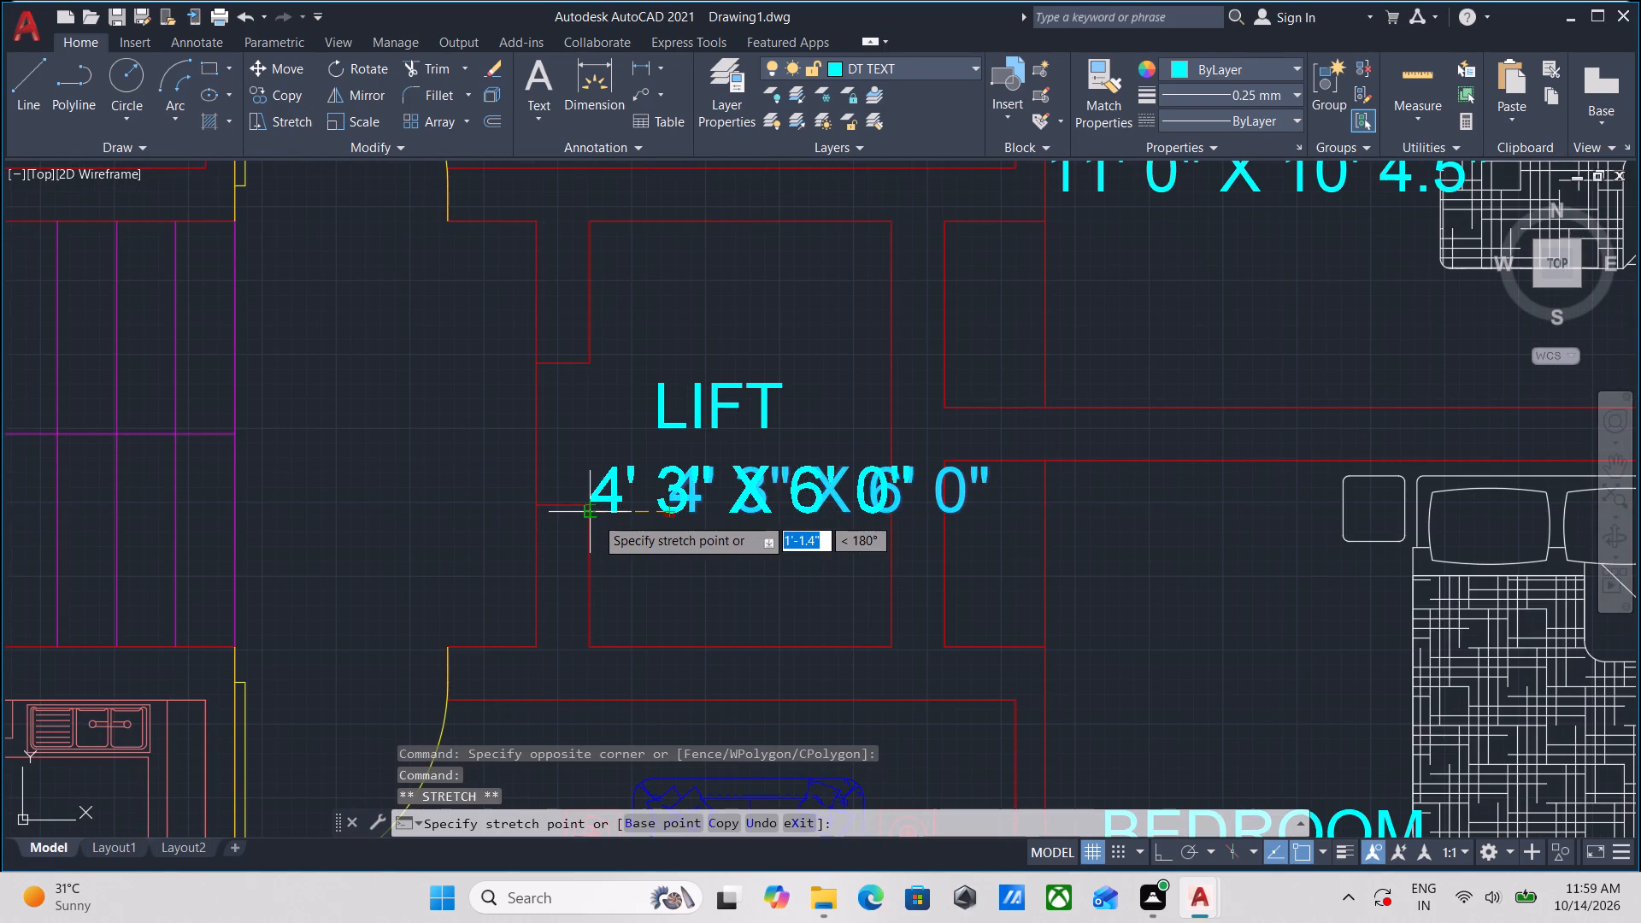
{"action": "left_click", "coordinate": [595, 516]}
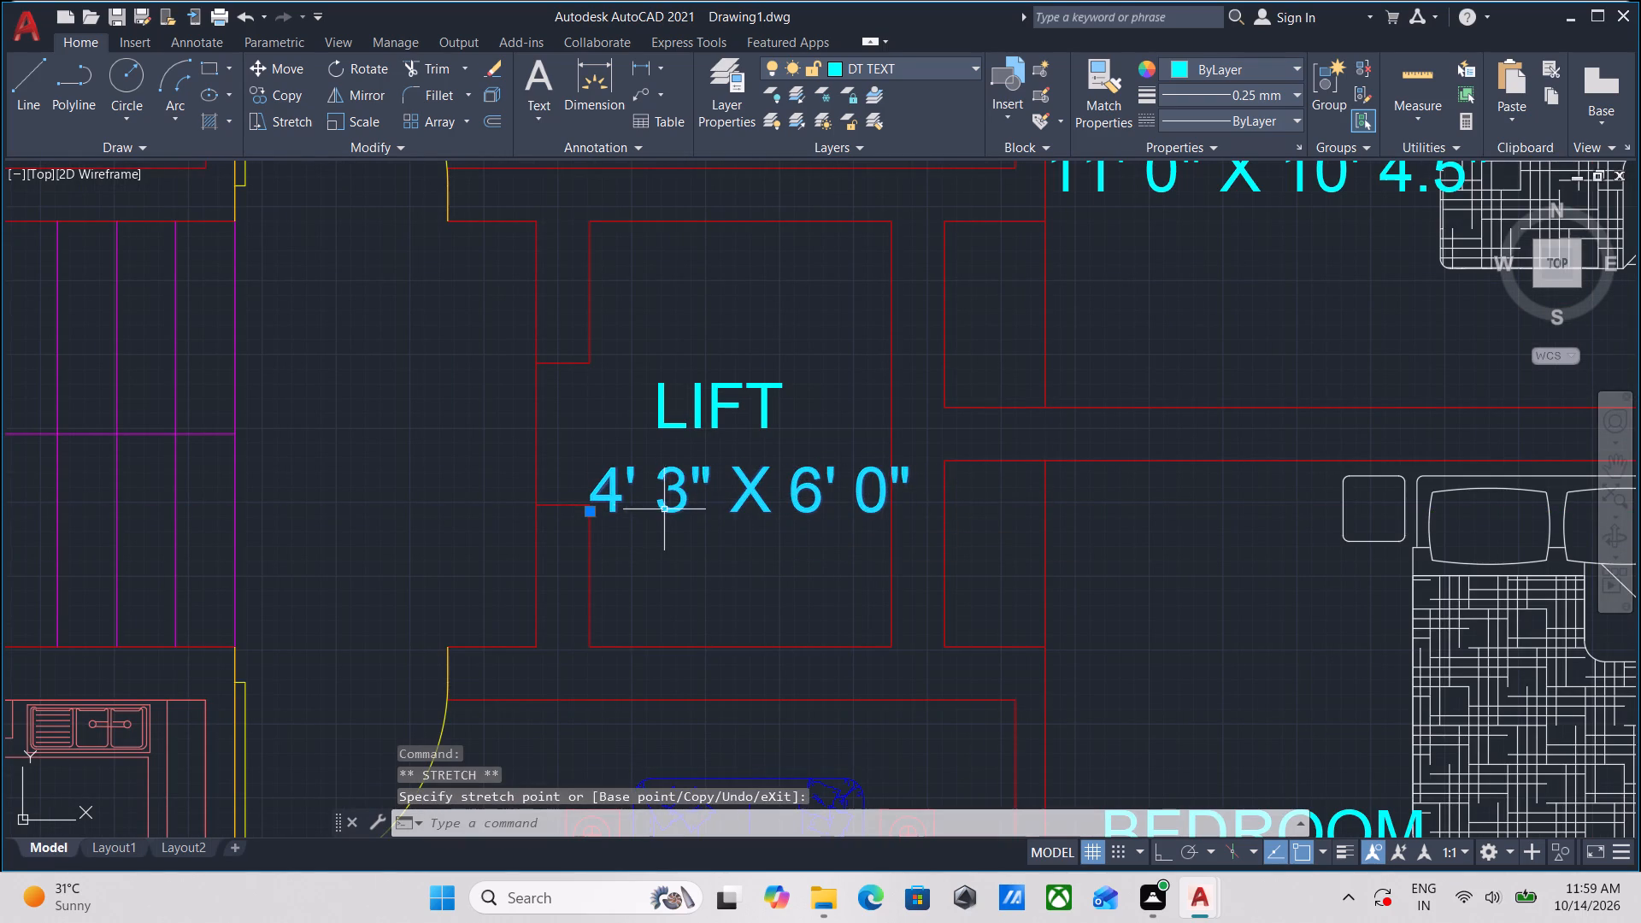
Shorten the lift size label to 4'3" X 6'0" by removing the spaces between feet and inches.
{"action": "double_click", "coordinate": [650, 485]}
{"action": "left_click", "coordinate": [638, 479]}
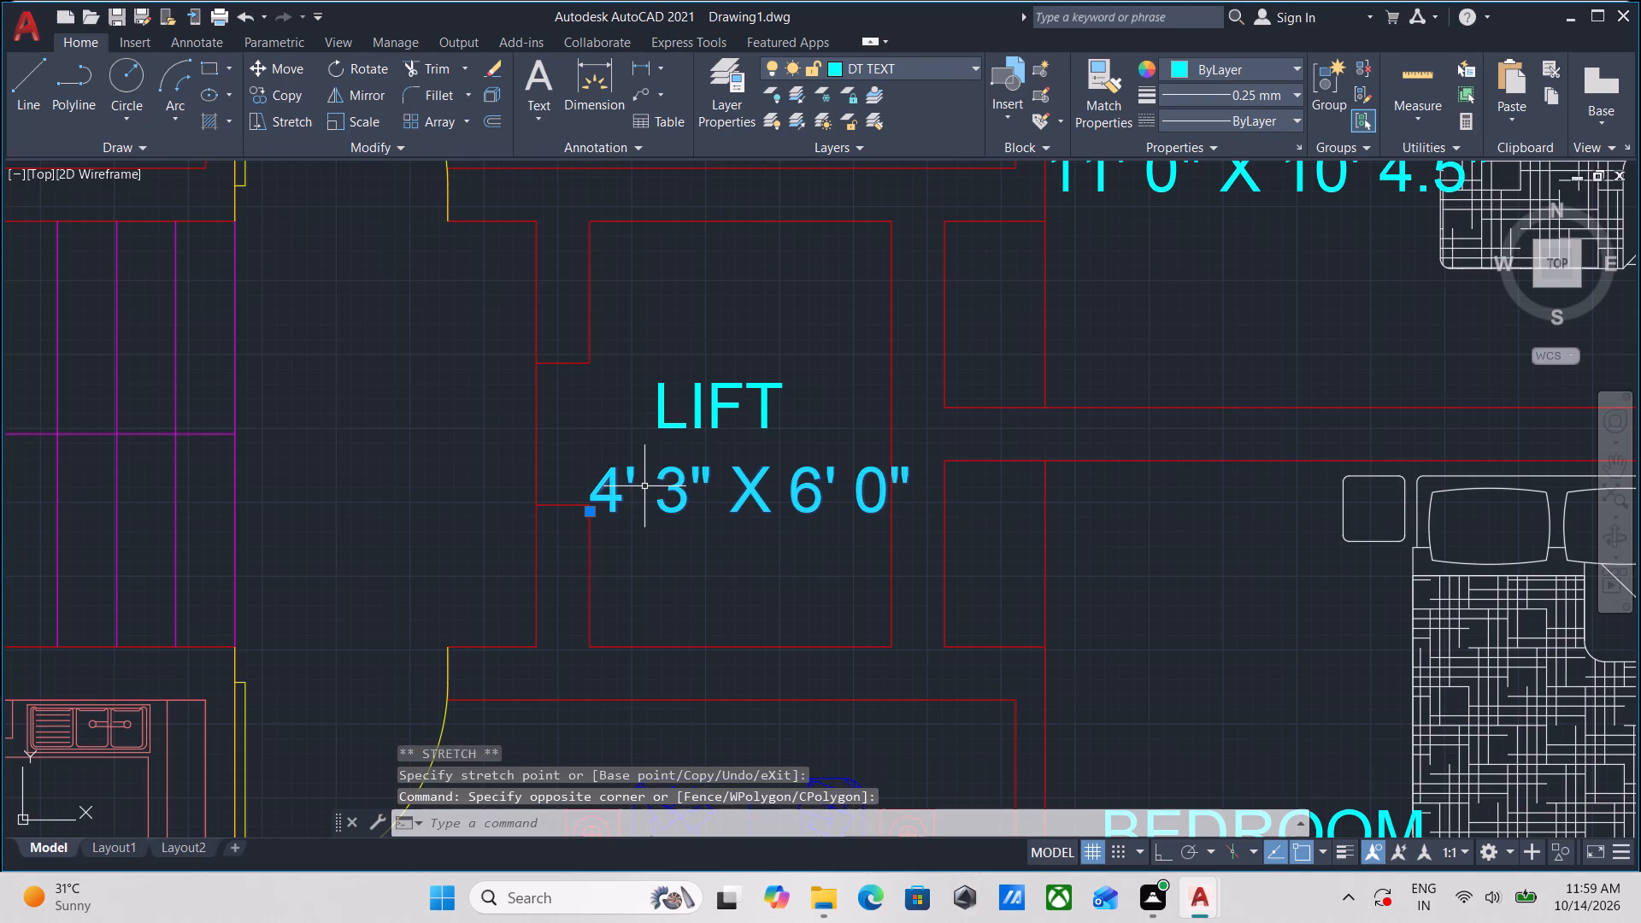
{"action": "key", "text": "Escape"}
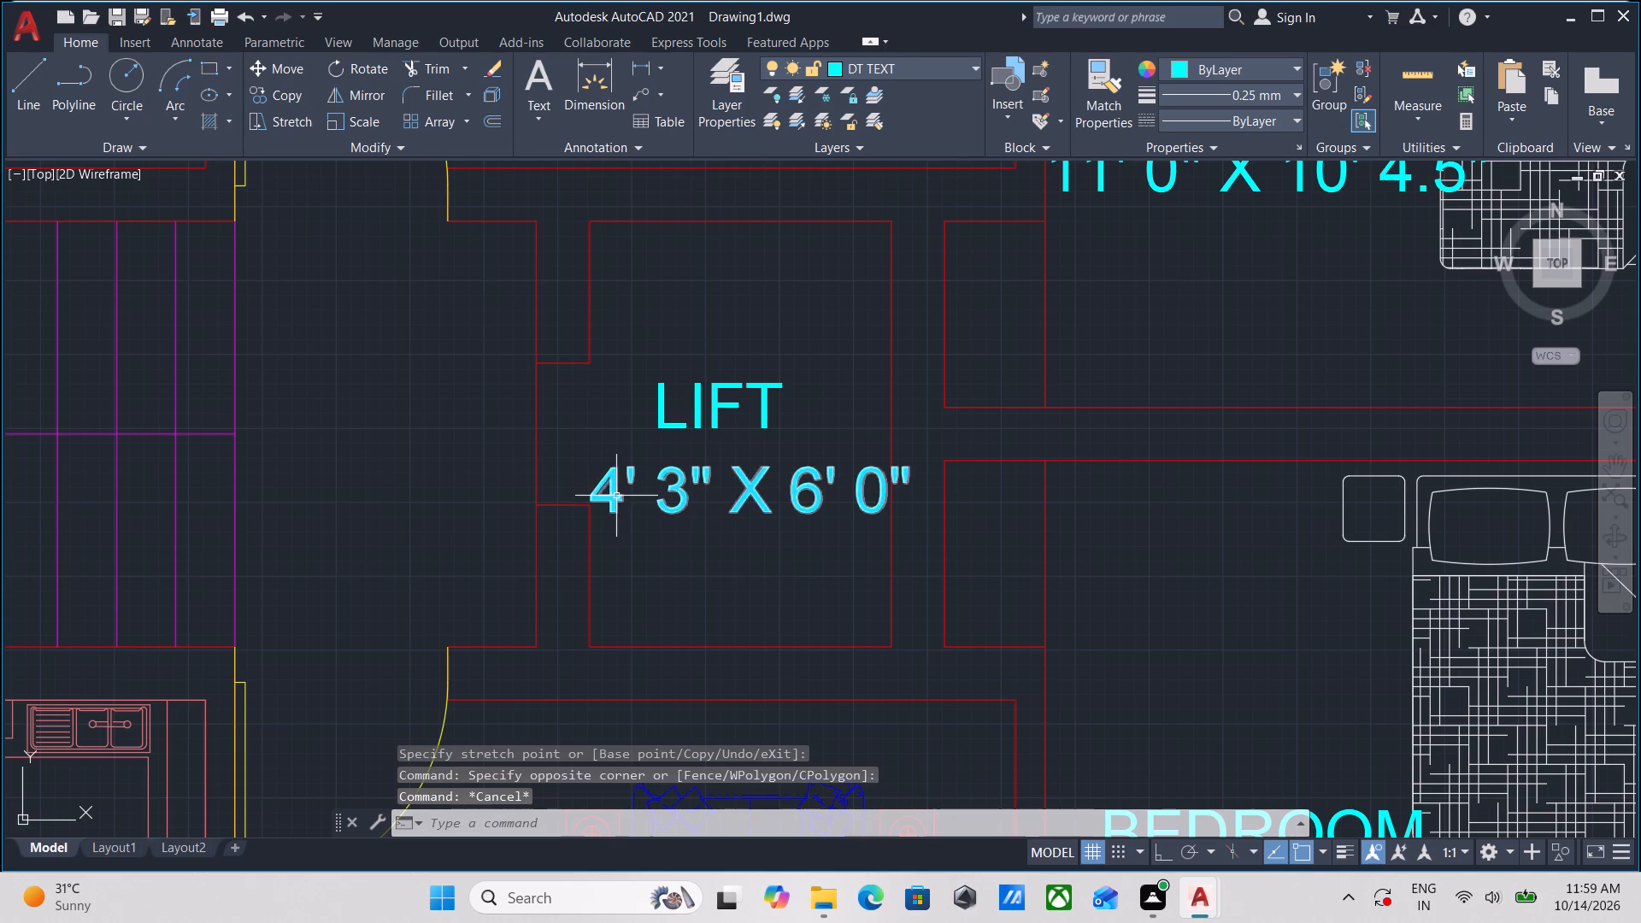
{"action": "double_click", "coordinate": [615, 495]}
{"action": "left_click", "coordinate": [644, 479]}
{"action": "left_click", "coordinate": [648, 480]}
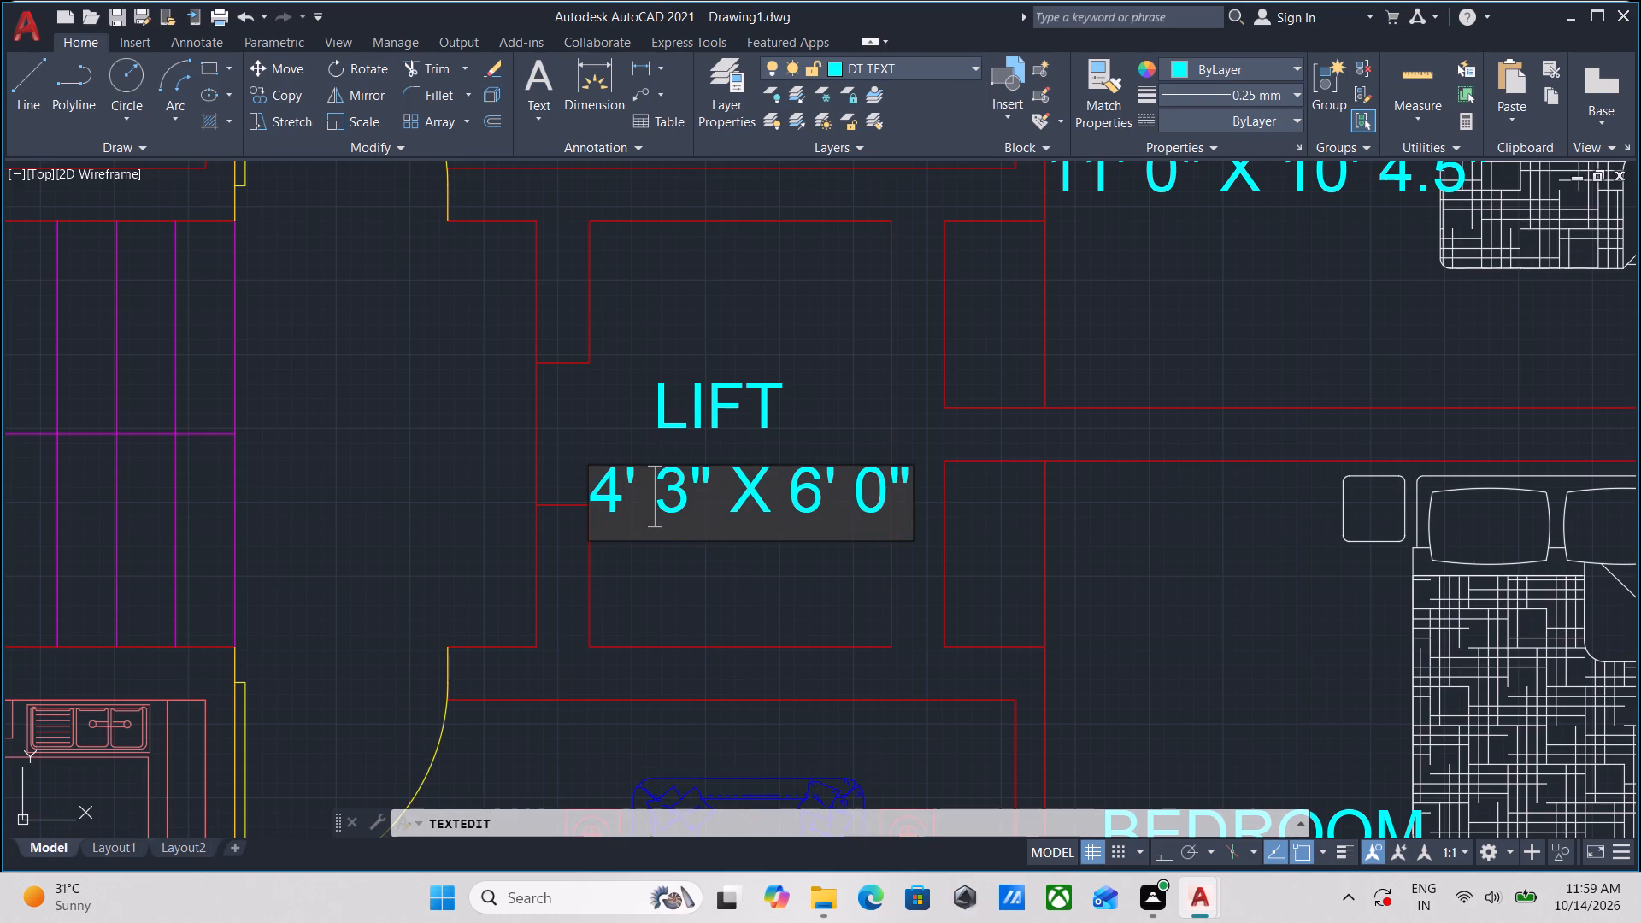
{"action": "key", "text": "BackSpace"}
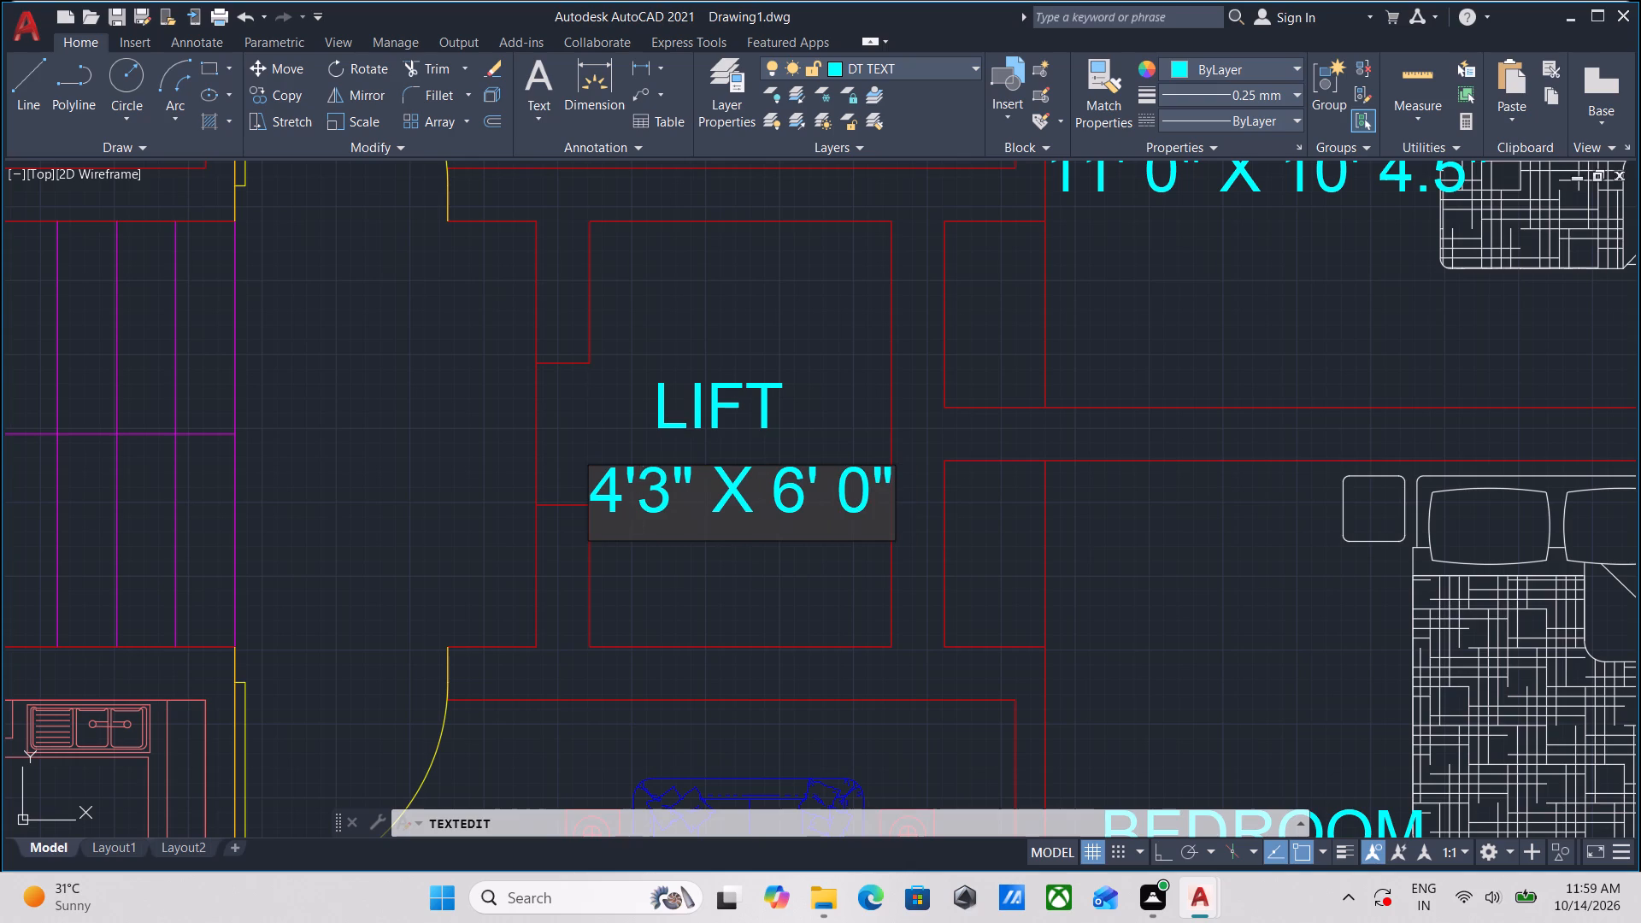
{"action": "left_click", "coordinate": [836, 474]}
{"action": "key", "text": "BackSpace"}
{"action": "key", "text": "Return"}
{"action": "key", "text": "Return"}
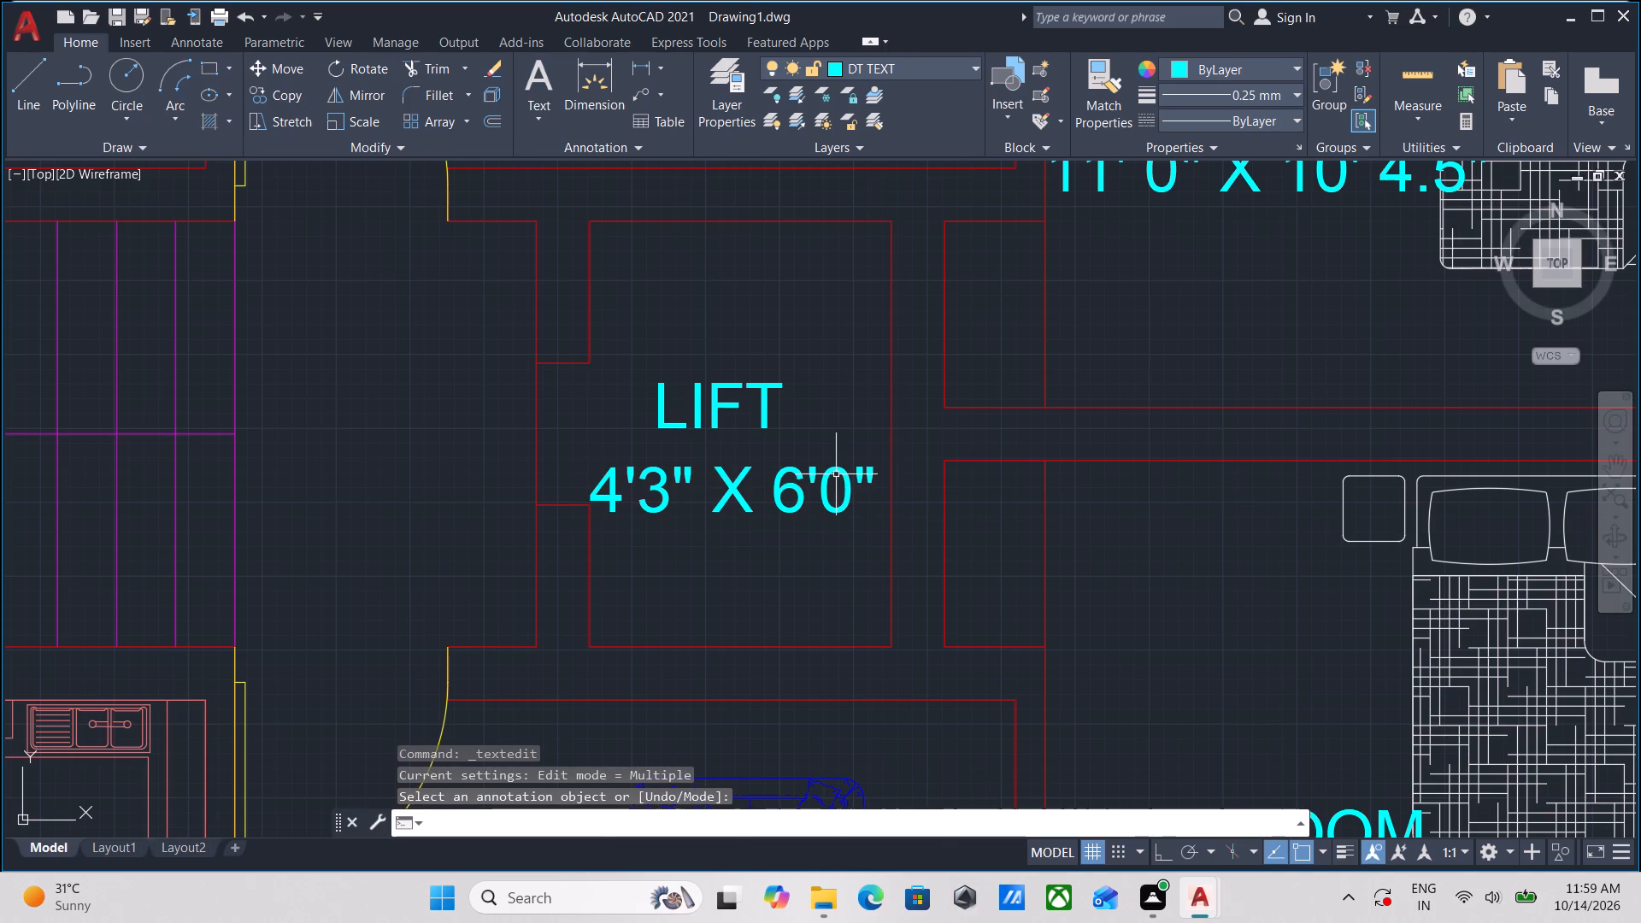
Examine the room names and sizes across the southern apartment, the lift and the northern apartment.
{"action": "scroll", "coordinate": [733, 556], "scroll_direction": "down", "scroll_amount": 1}
{"action": "middle_click_drag", "start_coordinate": [733, 556], "coordinate": [756, 507]}
{"action": "scroll", "coordinate": [756, 507], "scroll_direction": "down", "scroll_amount": 2}
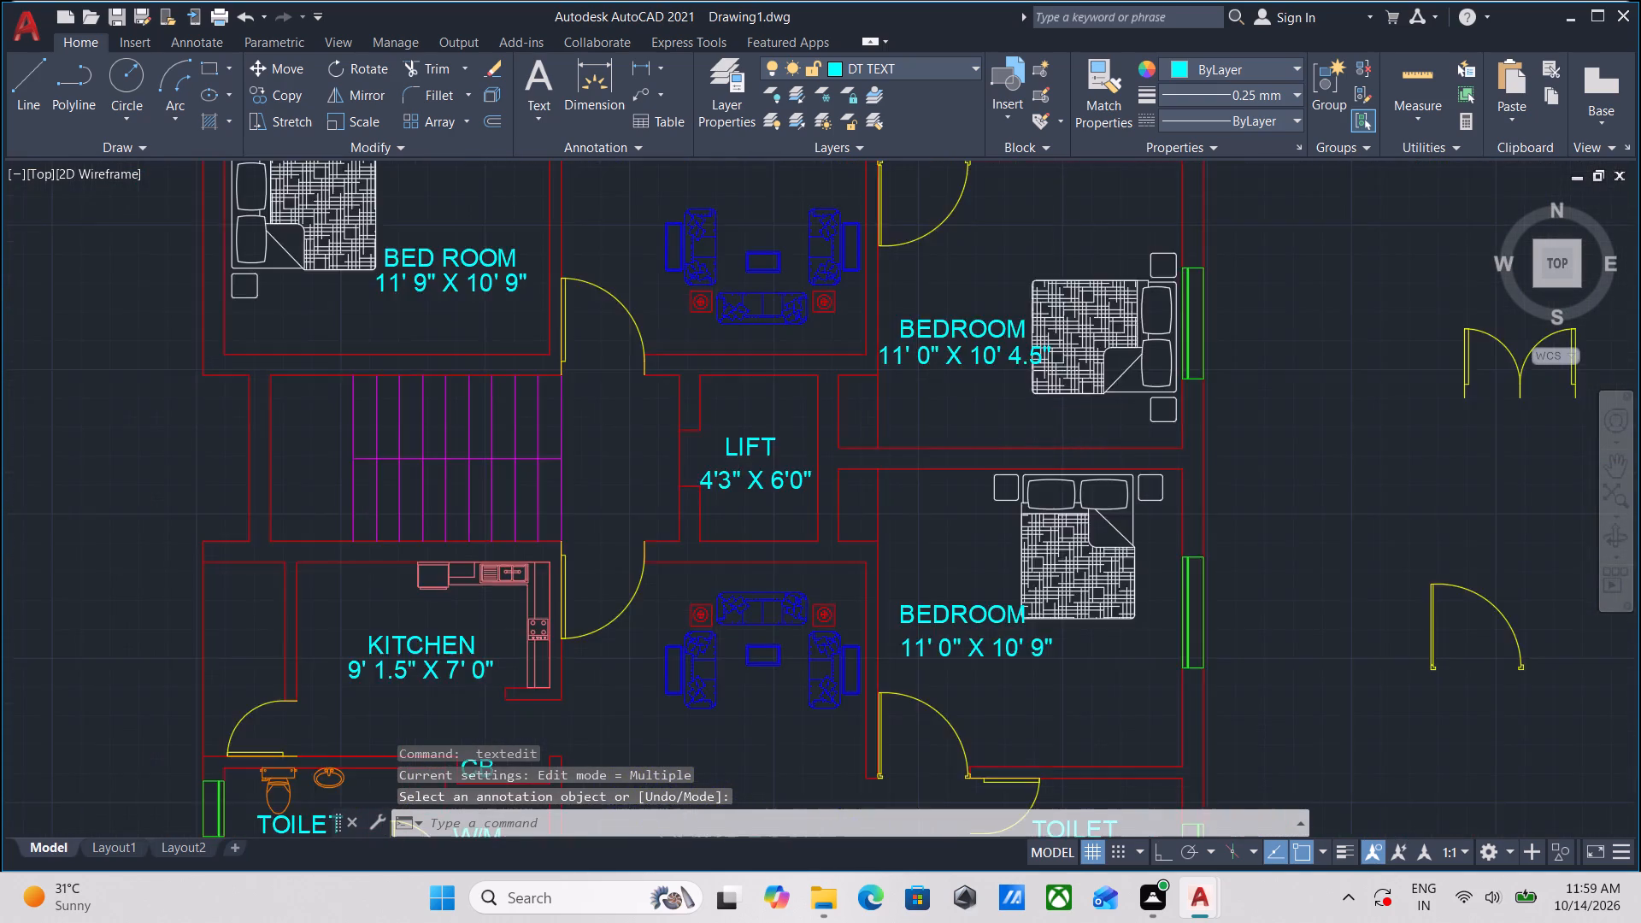
{"action": "middle_click_drag", "start_coordinate": [756, 507], "coordinate": [787, 450]}
{"action": "scroll", "coordinate": [786, 691], "scroll_direction": "up", "scroll_amount": 1}
{"action": "middle_click_drag", "start_coordinate": [786, 691], "coordinate": [785, 606]}
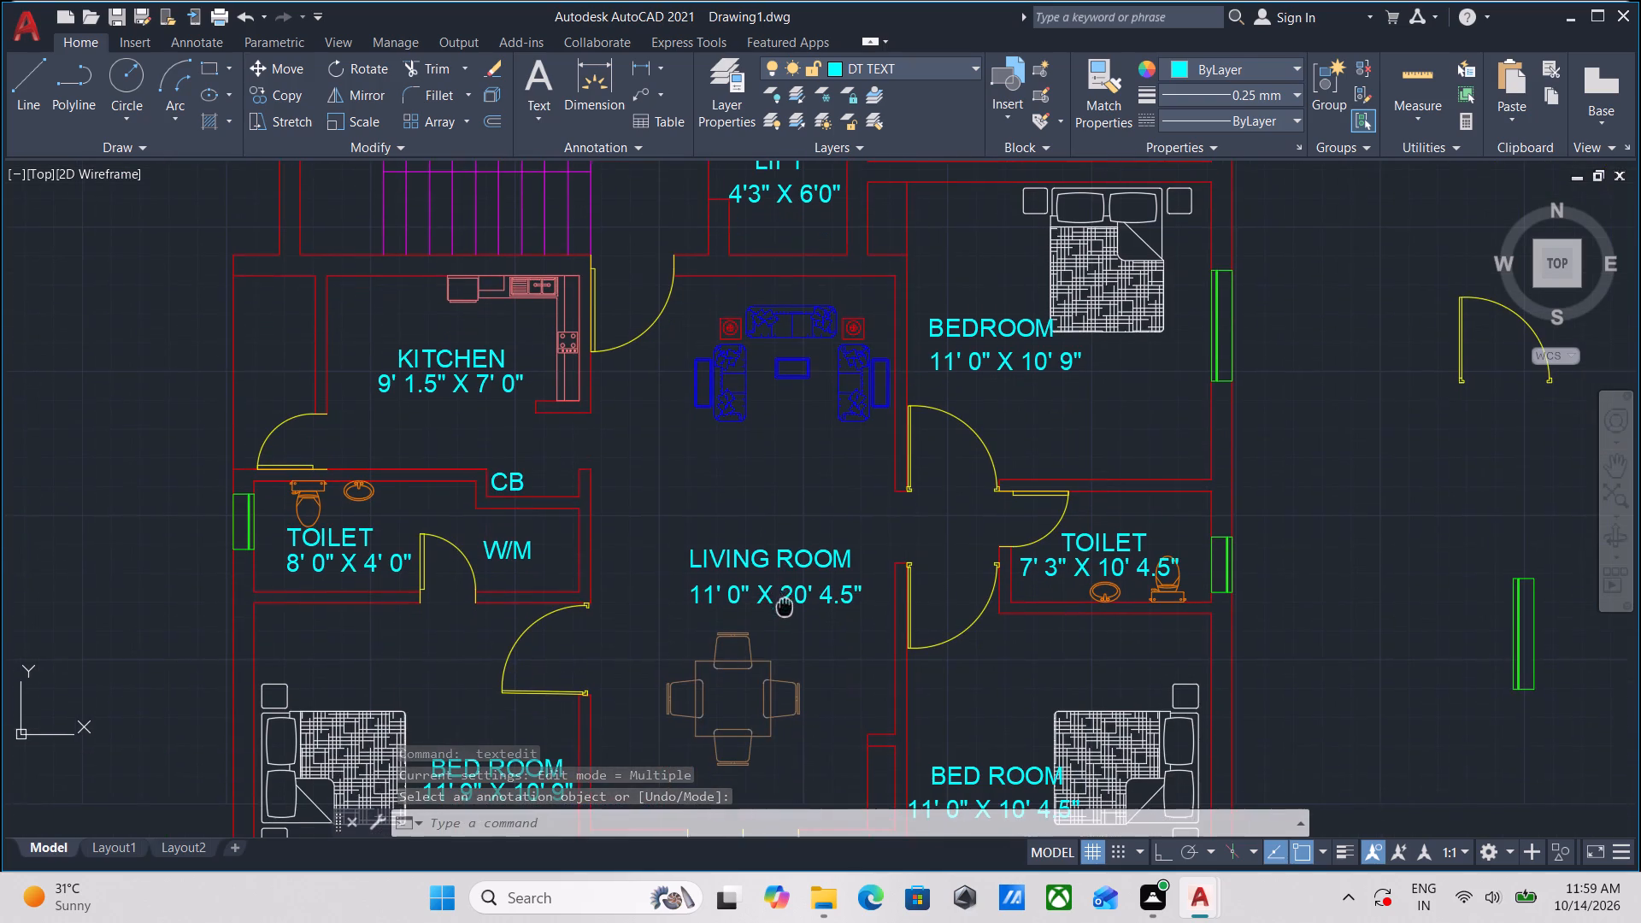
{"action": "scroll", "coordinate": [795, 634], "scroll_direction": "up", "scroll_amount": 1}
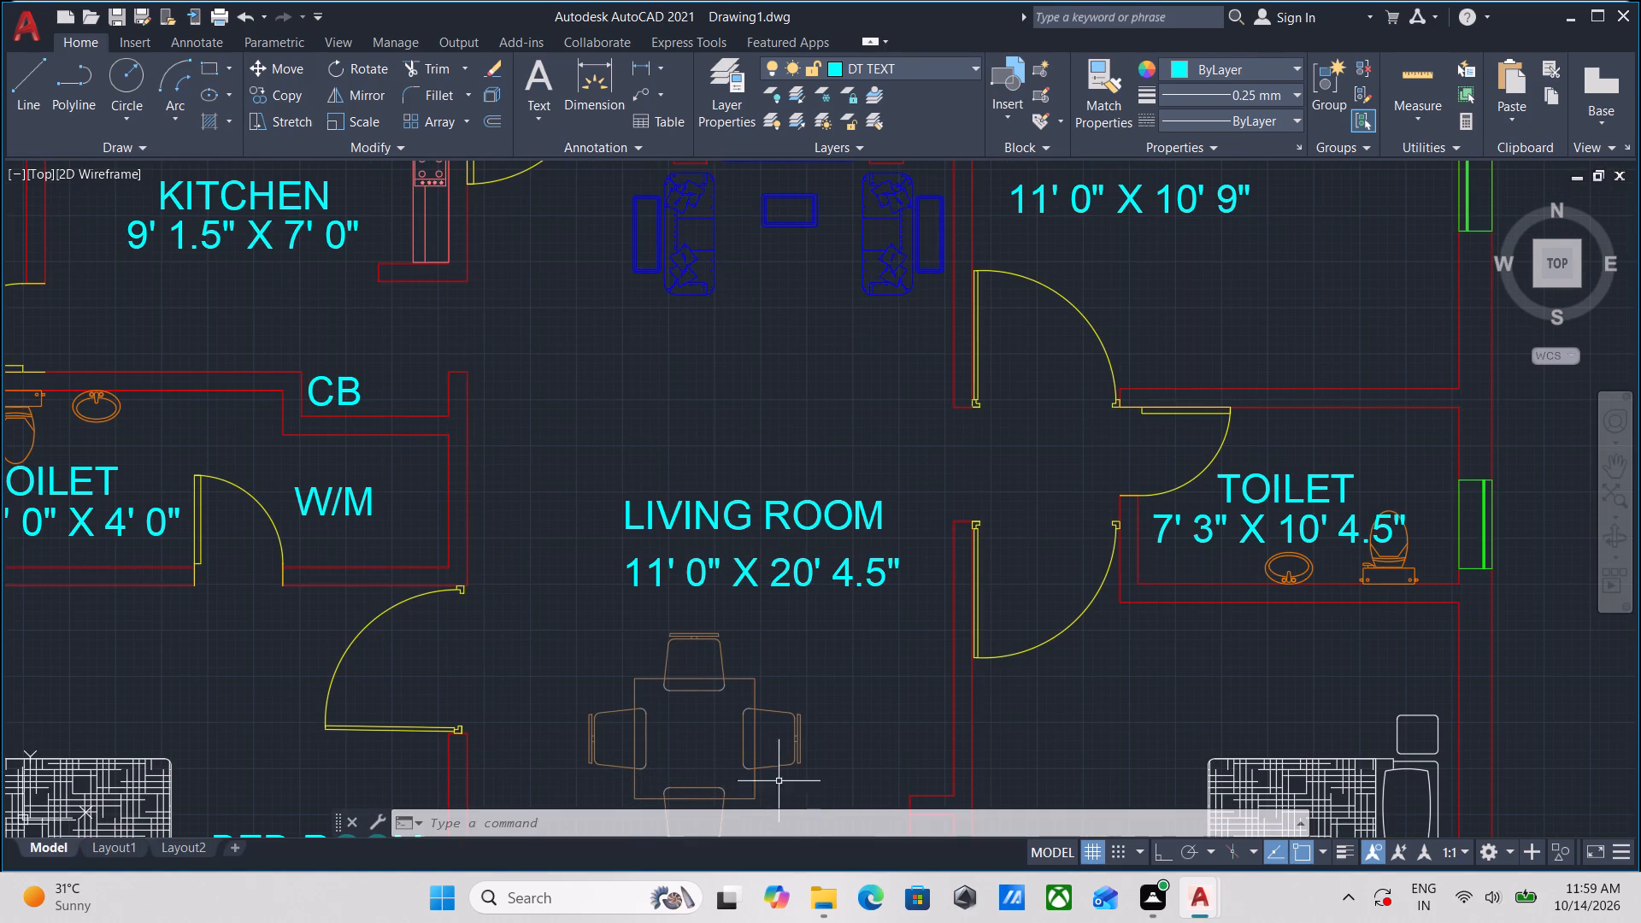
{"action": "scroll", "coordinate": [779, 706], "scroll_direction": "up", "scroll_amount": 1}
{"action": "middle_click_drag", "start_coordinate": [746, 600], "coordinate": [750, 530]}
{"action": "scroll", "coordinate": [748, 535], "scroll_direction": "down", "scroll_amount": 1}
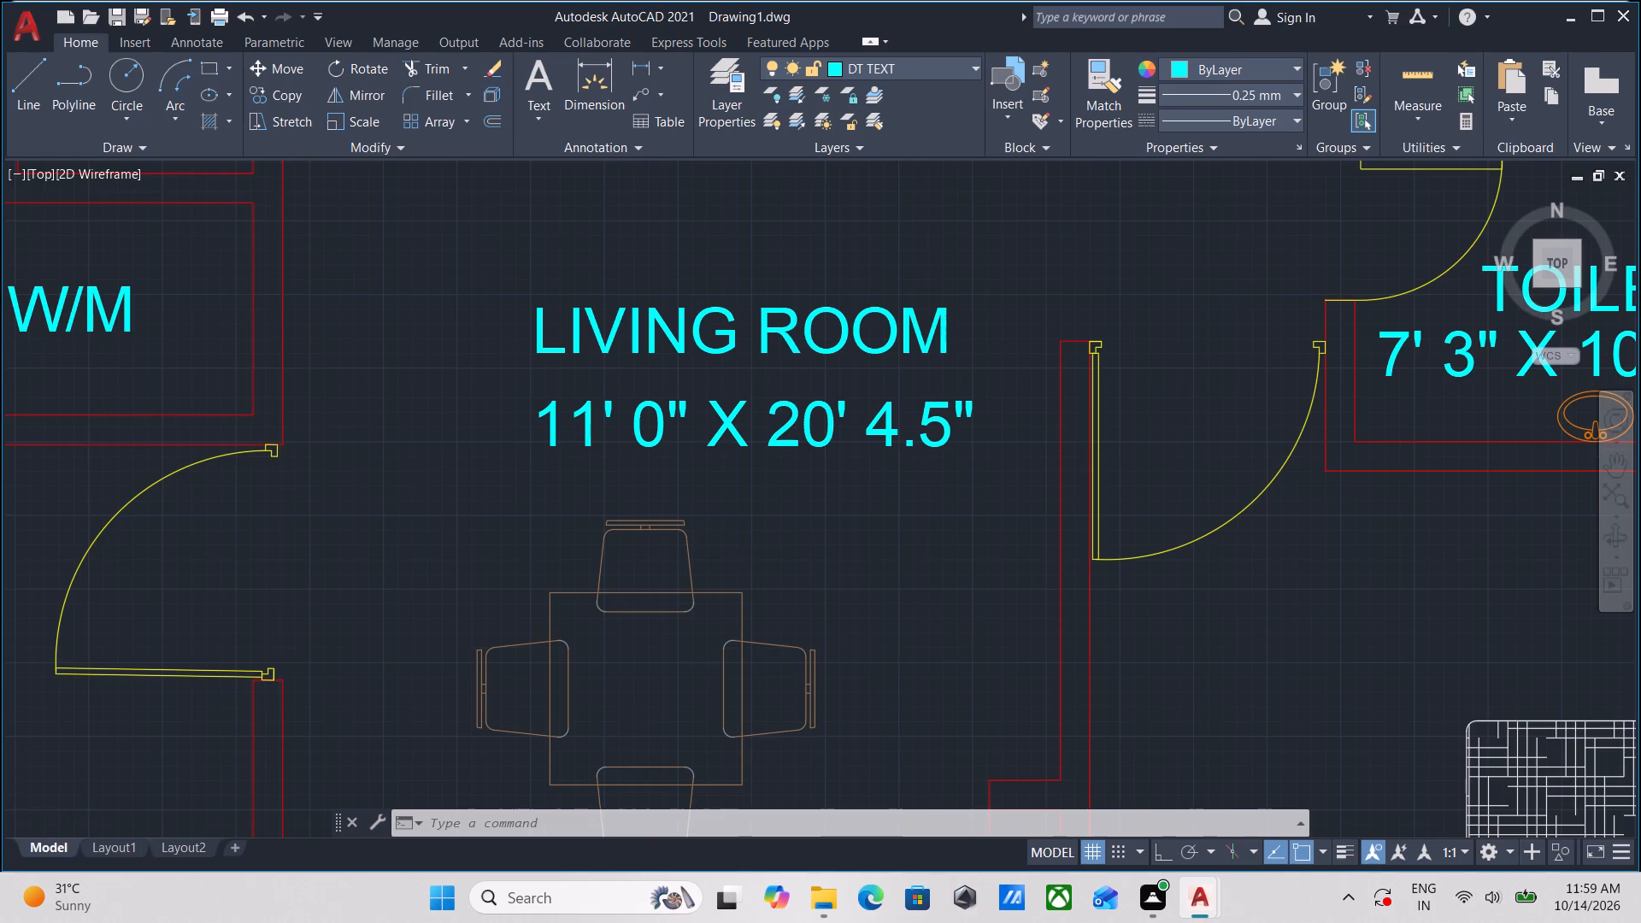
{"action": "scroll", "coordinate": [751, 539], "scroll_direction": "down", "scroll_amount": 1}
{"action": "middle_click_drag", "start_coordinate": [751, 539], "coordinate": [677, 682]}
{"action": "scroll", "coordinate": [640, 489], "scroll_direction": "down", "scroll_amount": 1}
{"action": "middle_click_drag", "start_coordinate": [640, 489], "coordinate": [635, 510]}
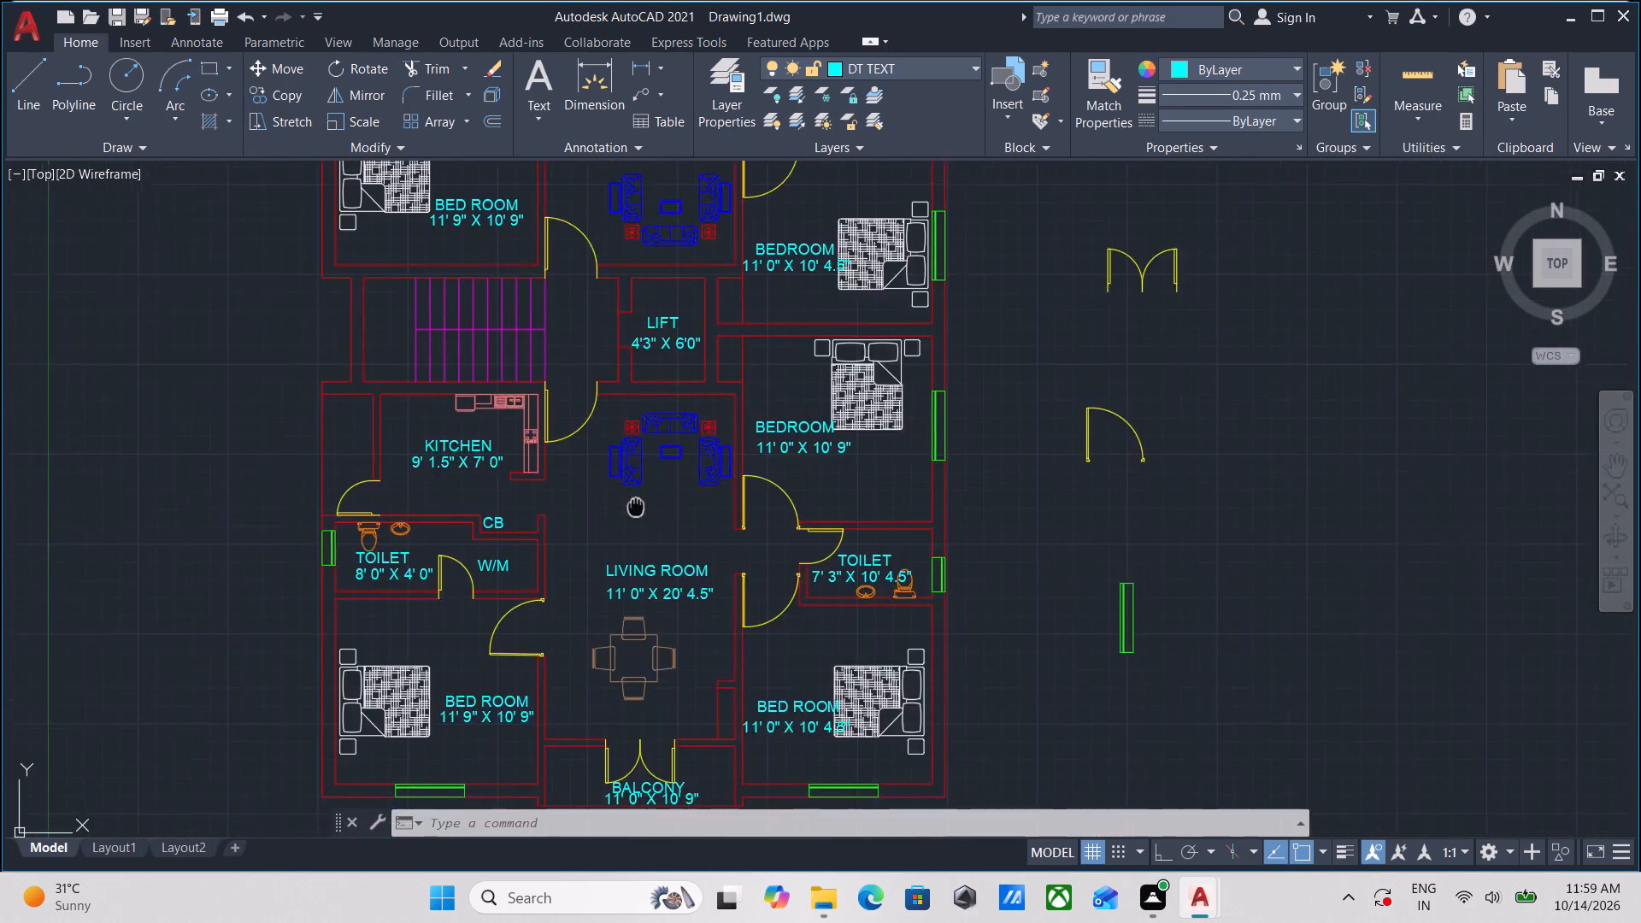
{"action": "middle_click_drag", "start_coordinate": [635, 510], "coordinate": [614, 605]}
{"action": "middle_click_drag", "start_coordinate": [634, 422], "coordinate": [596, 617]}
{"action": "middle_click_drag", "start_coordinate": [603, 356], "coordinate": [571, 509]}
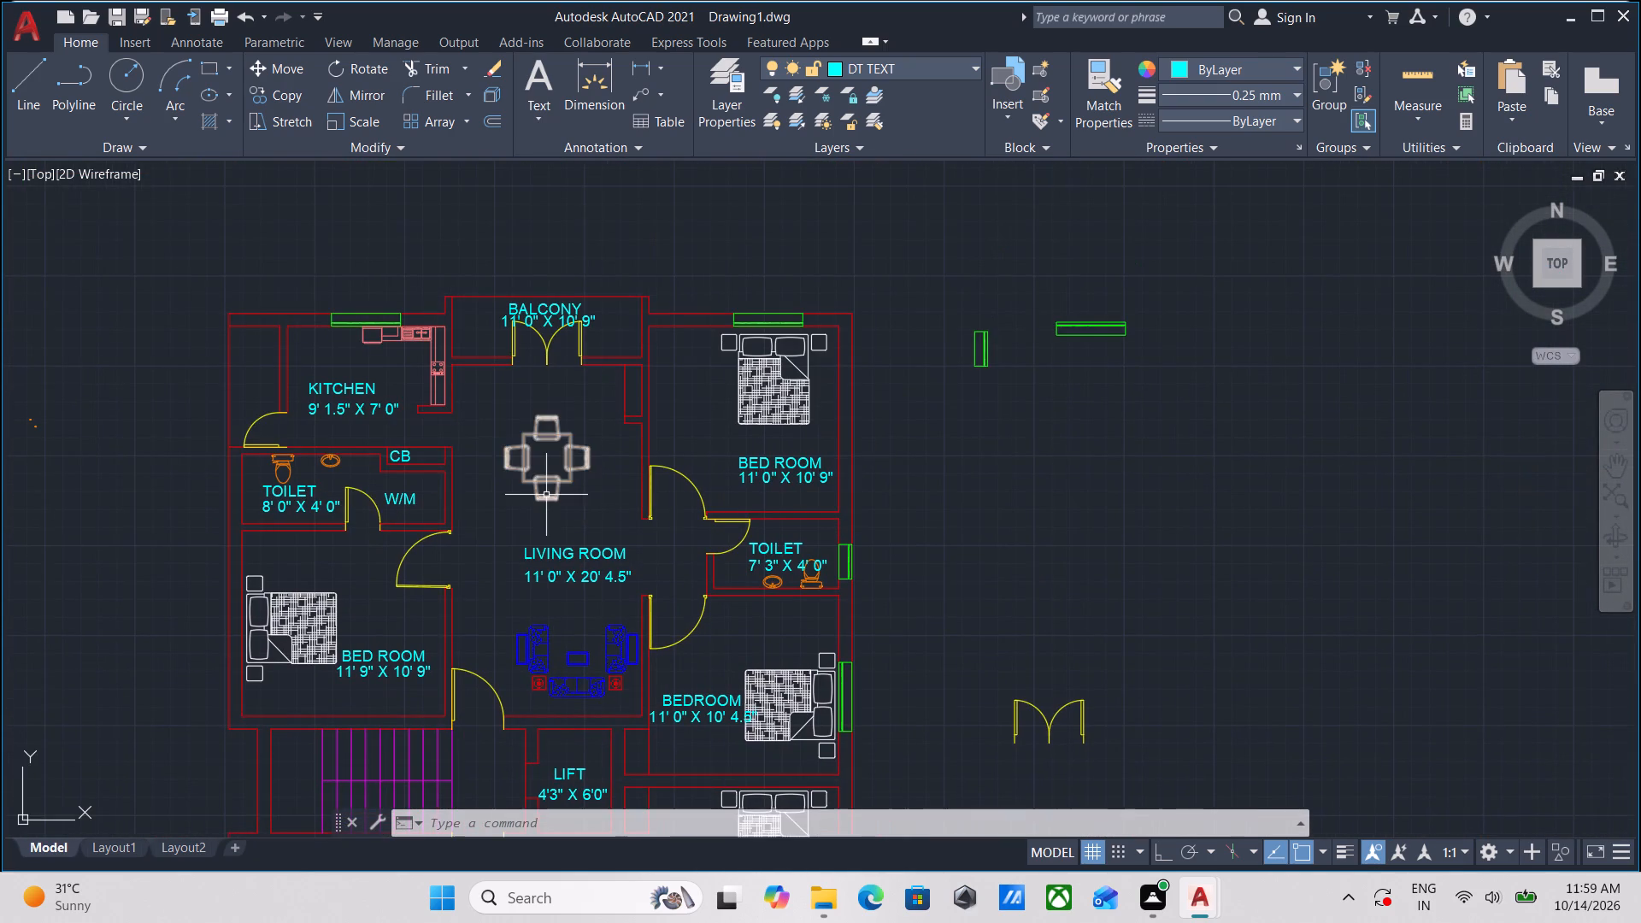
{"action": "middle_click_drag", "start_coordinate": [546, 494], "coordinate": [647, 461]}
{"action": "middle_click_drag", "start_coordinate": [630, 402], "coordinate": [700, 344]}
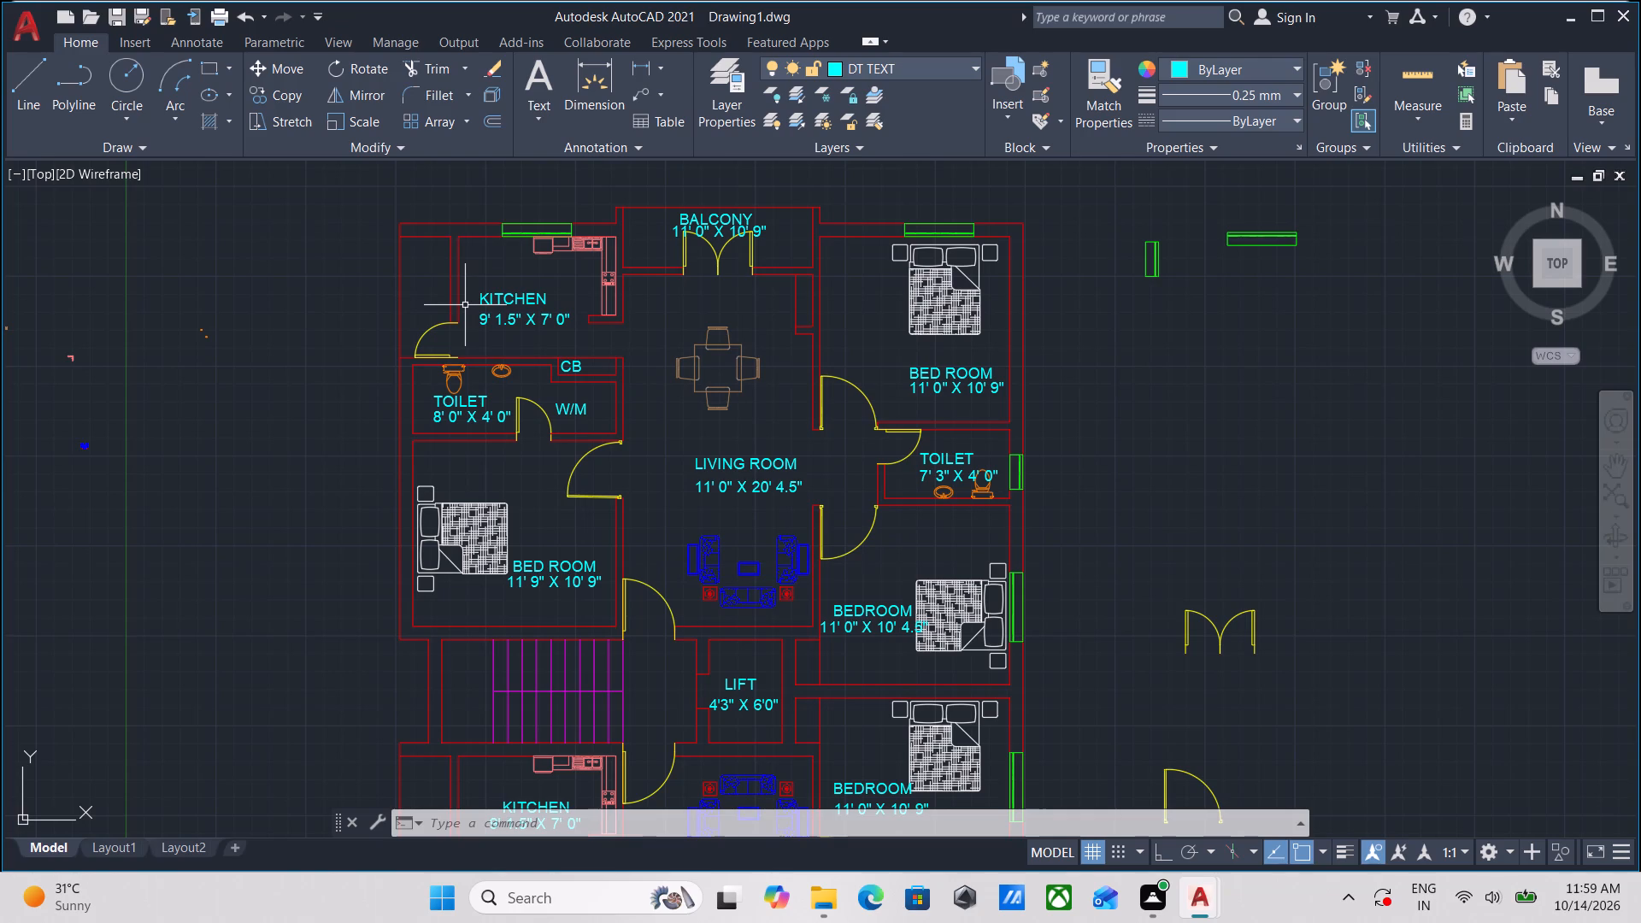
Set the Standard dimension style's primary linear units to the Architectural format with 0'-0 1/2" precision.
{"action": "type", "text": "DI"}
{"action": "type", "text": "MSTY"}
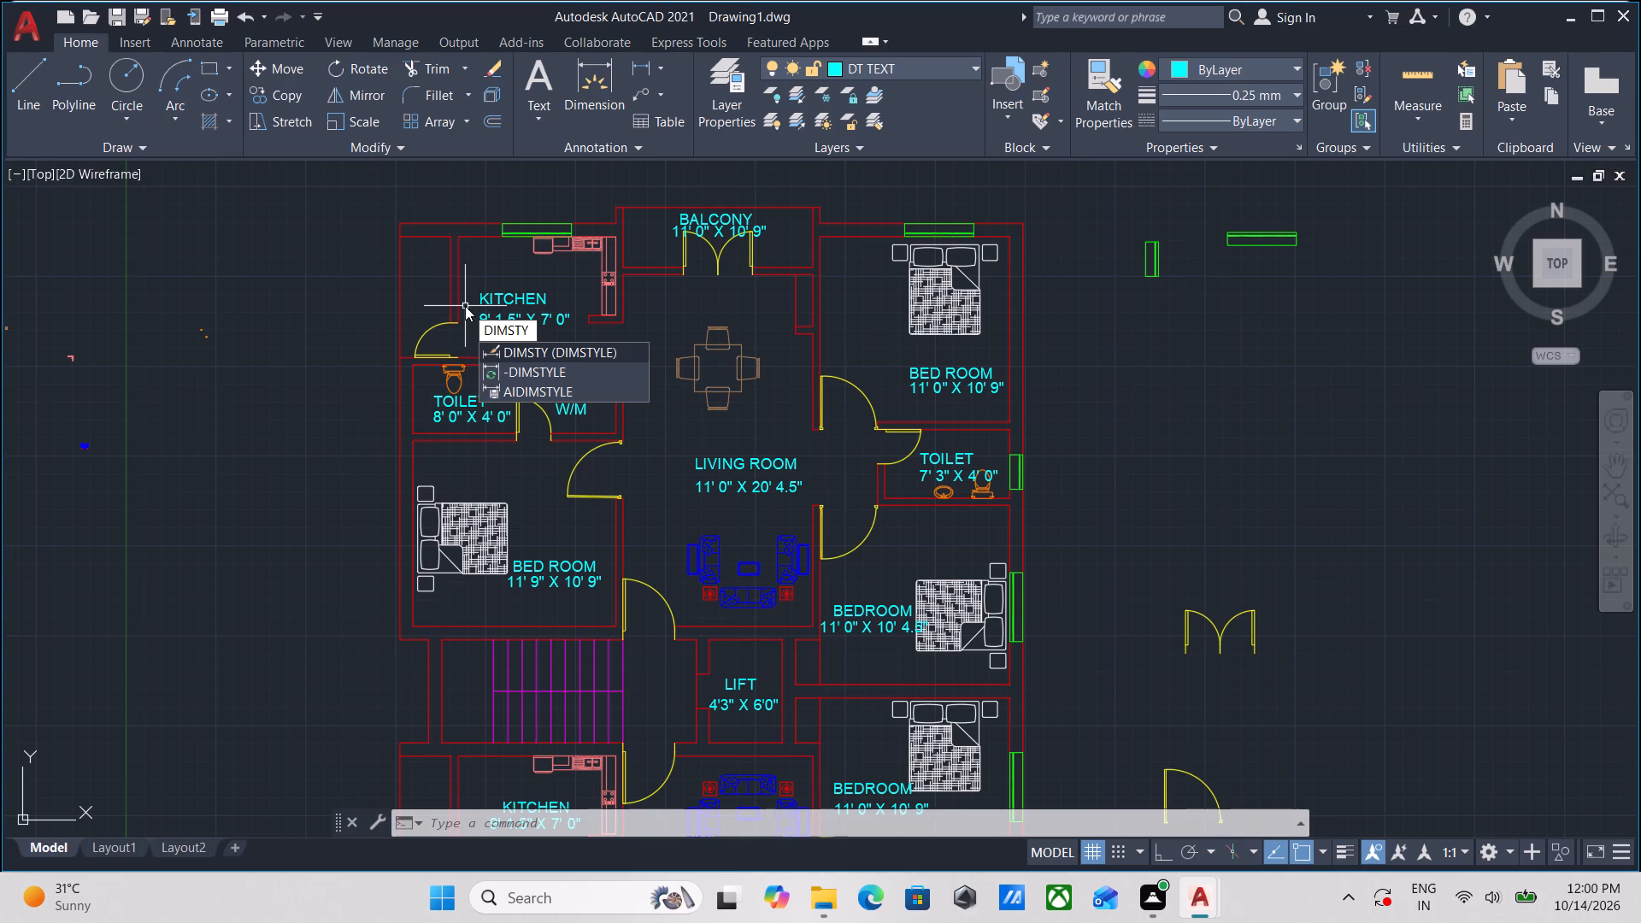
{"action": "key", "text": "Return"}
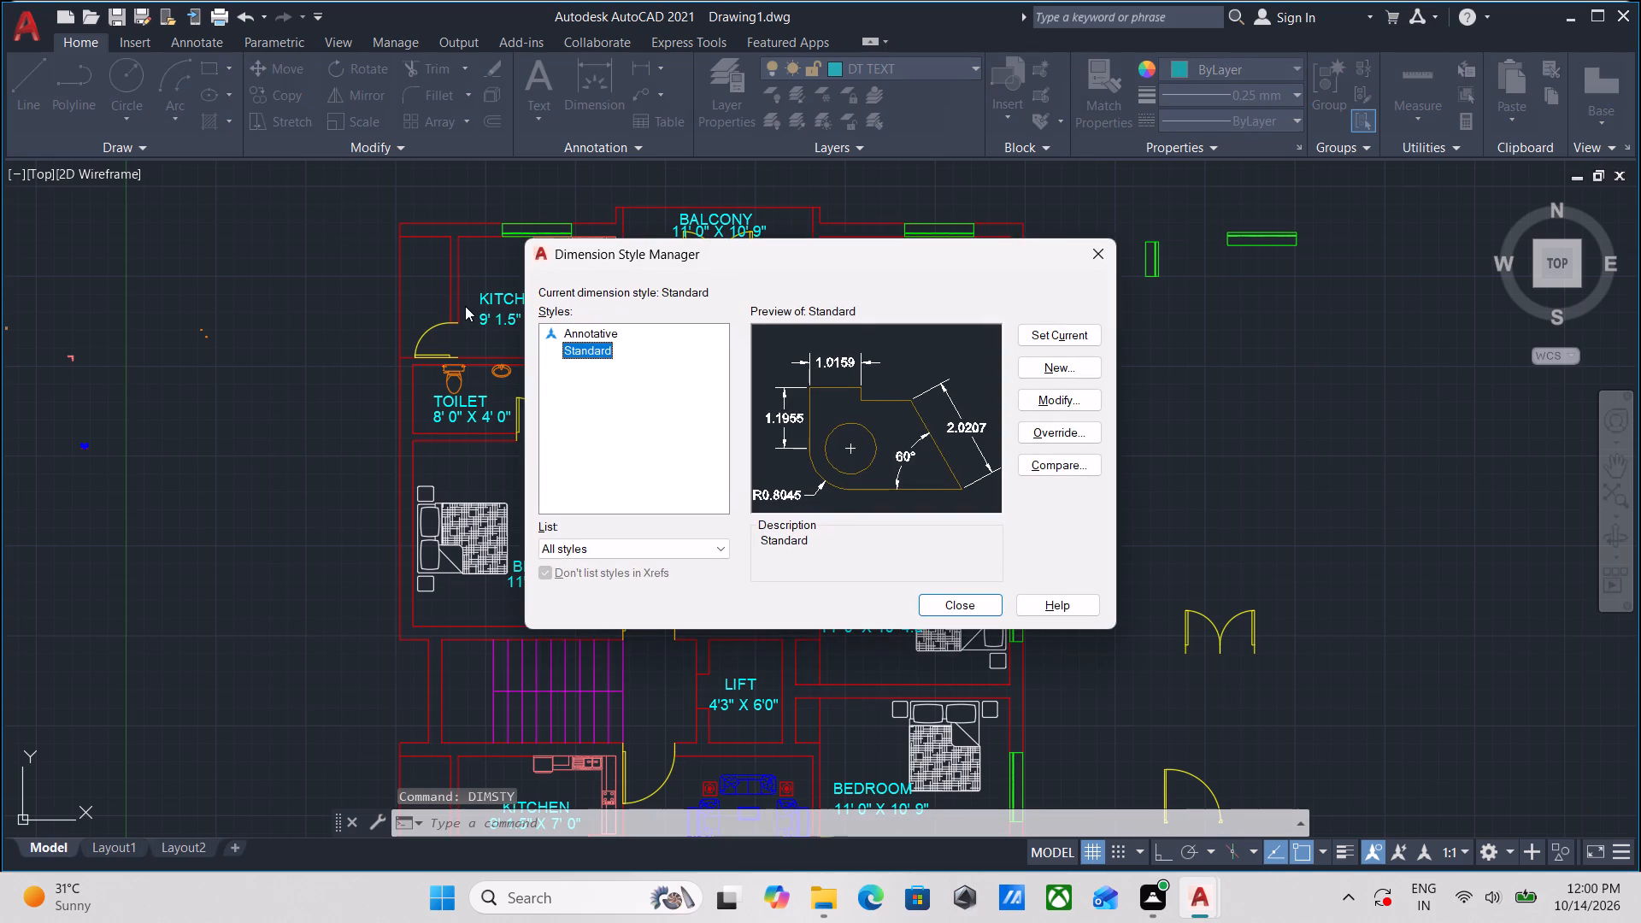
{"action": "left_click", "coordinate": [1048, 399]}
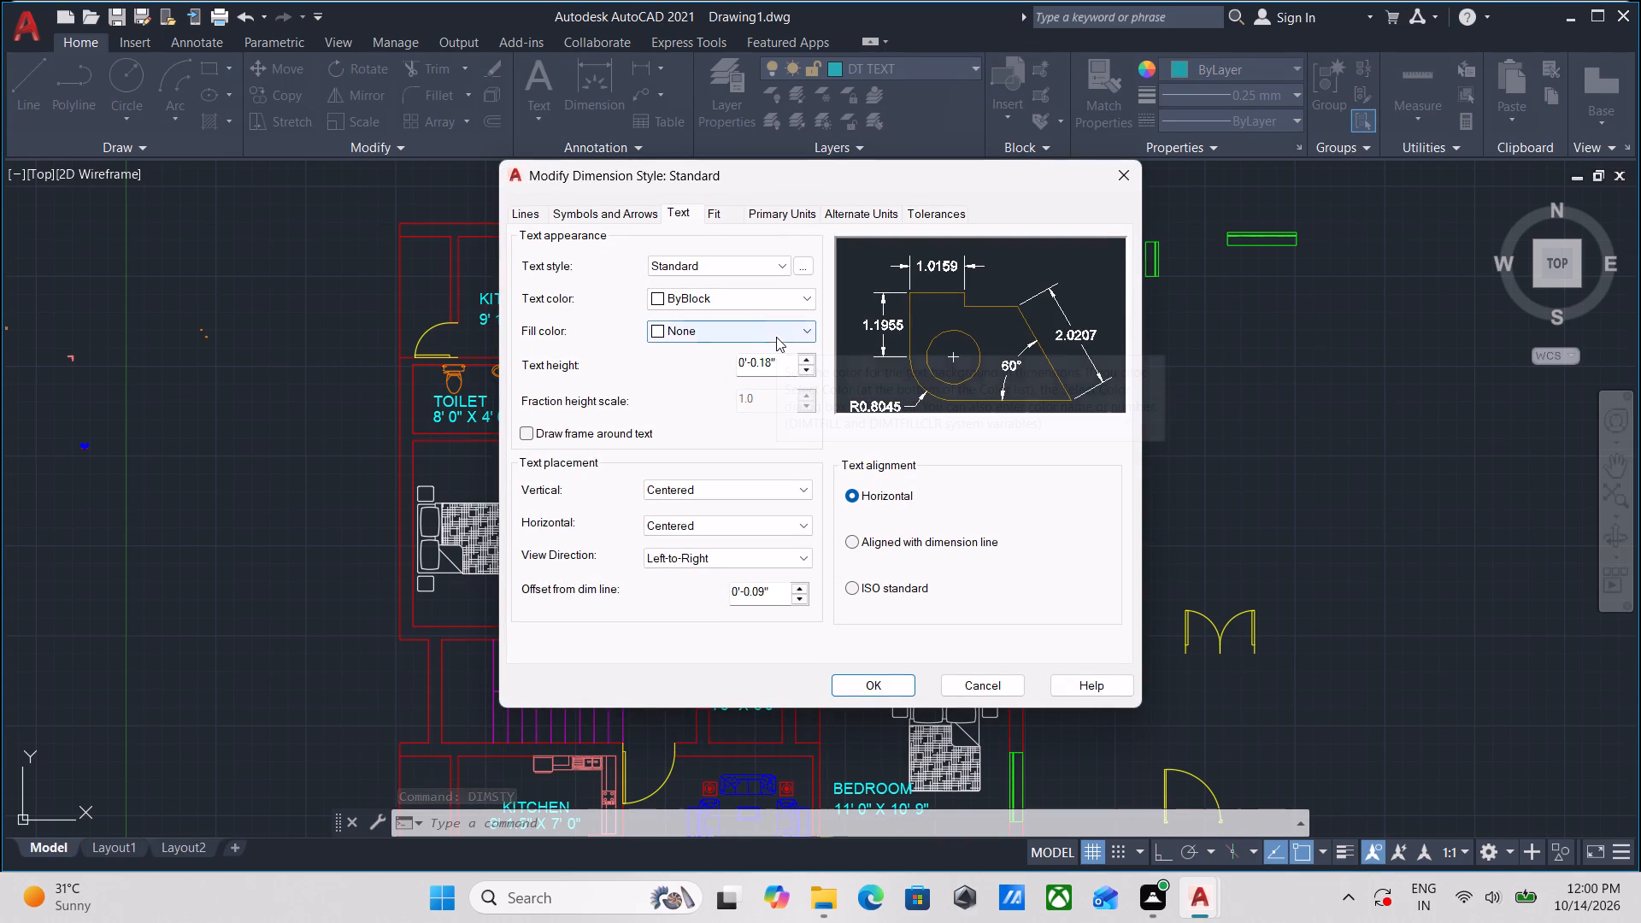
{"action": "left_click", "coordinate": [721, 207]}
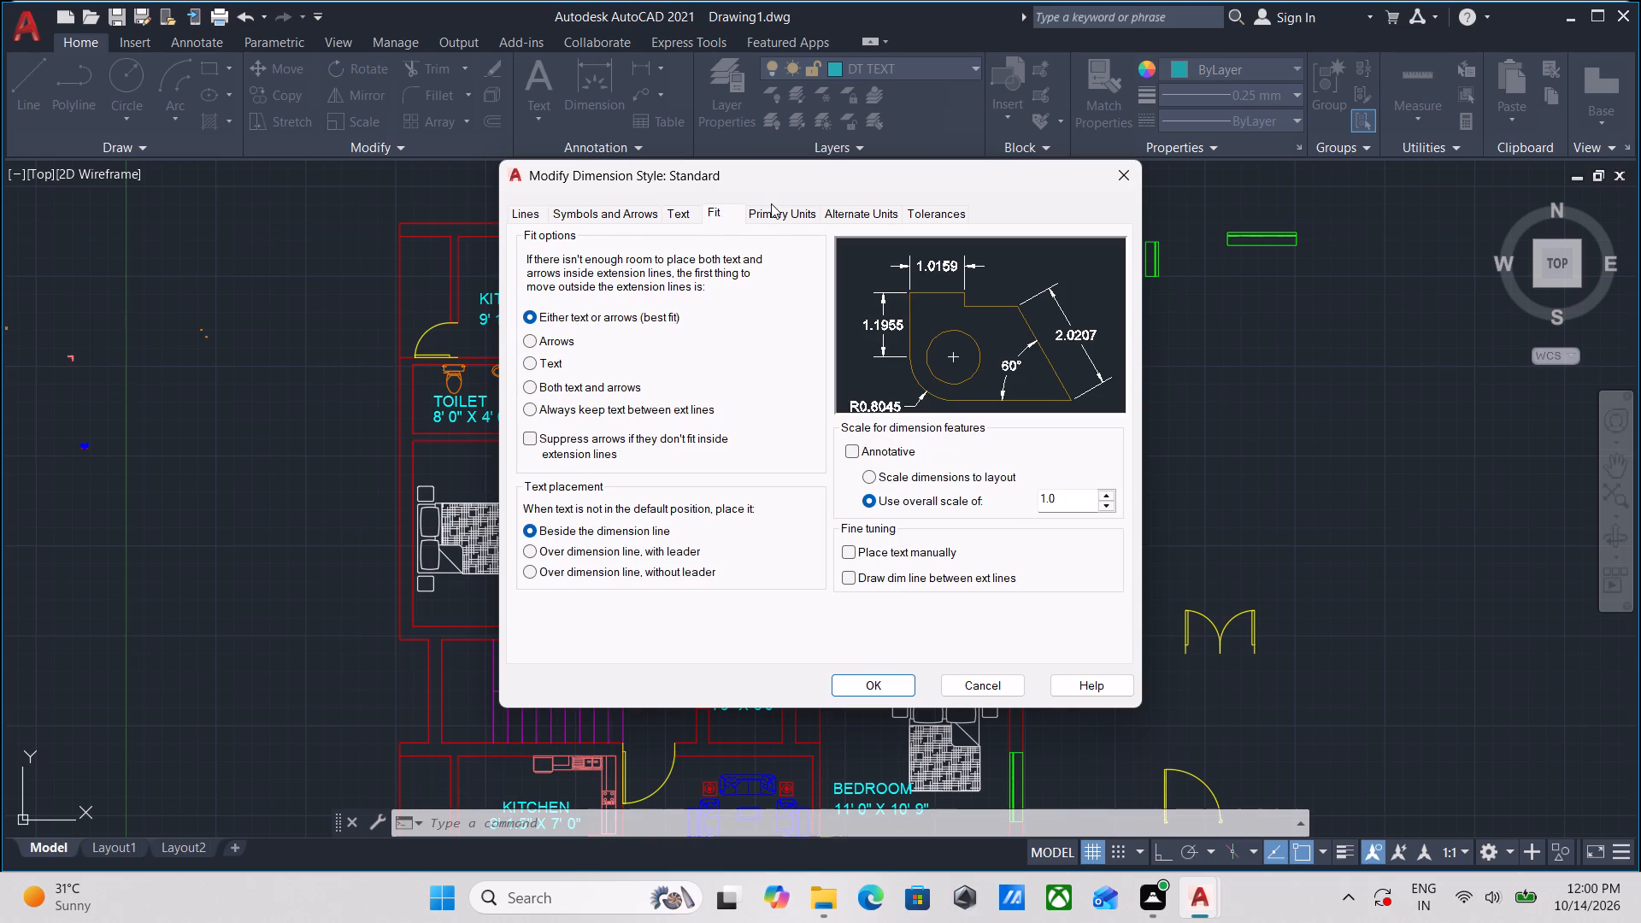
{"action": "left_click", "coordinate": [773, 211]}
{"action": "left_click", "coordinate": [784, 254]}
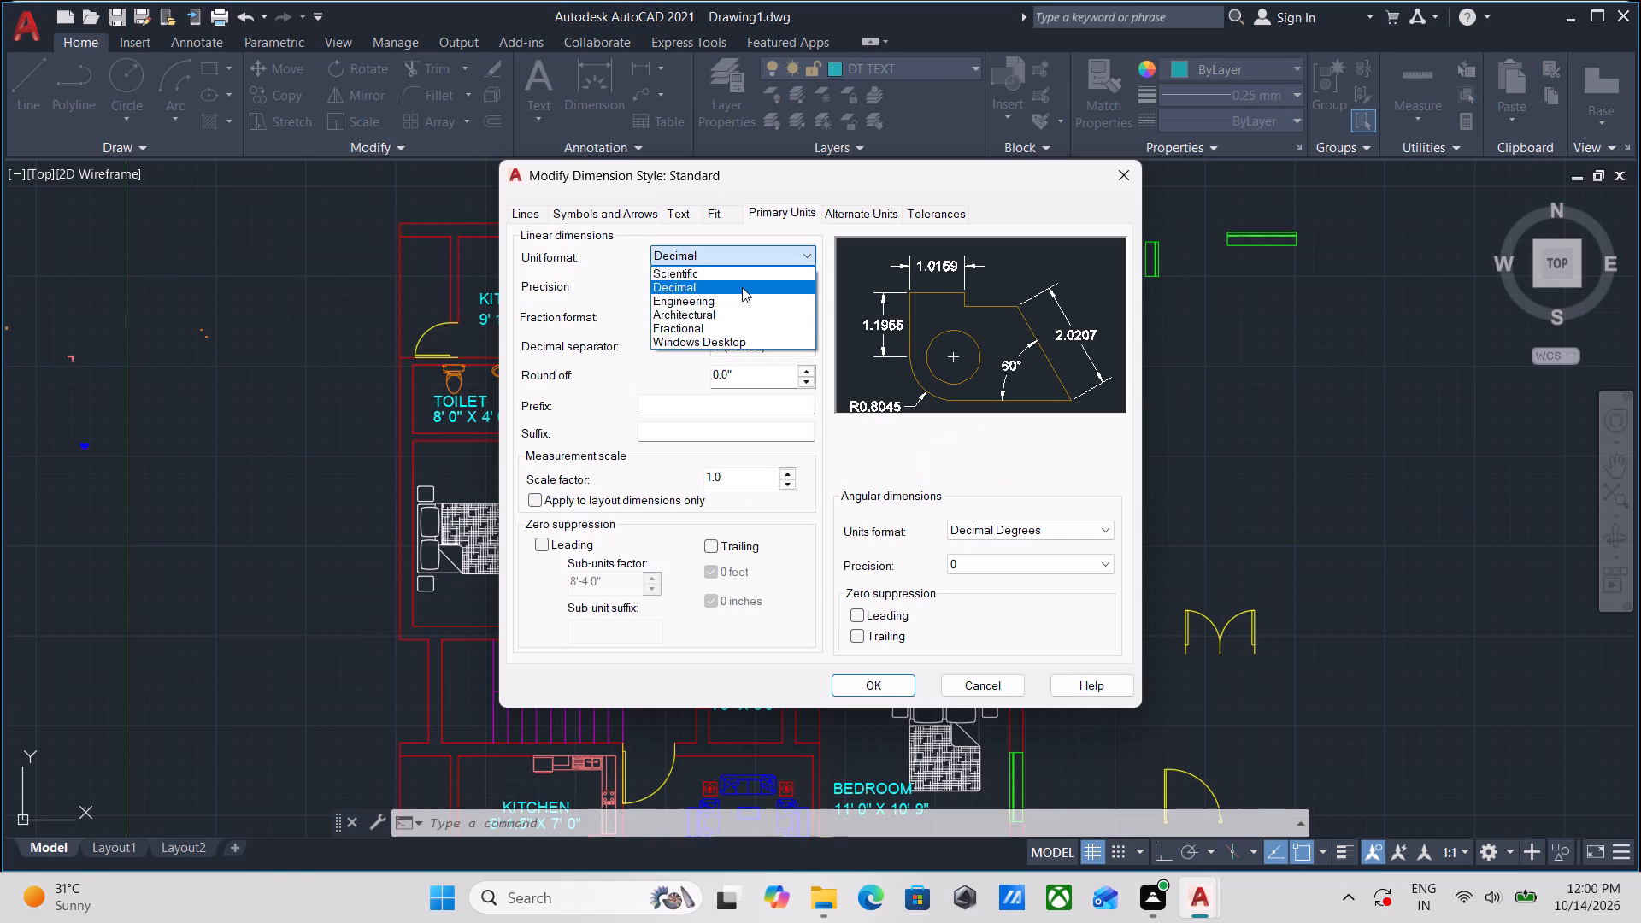
{"action": "left_click", "coordinate": [742, 297]}
{"action": "left_click", "coordinate": [763, 277]}
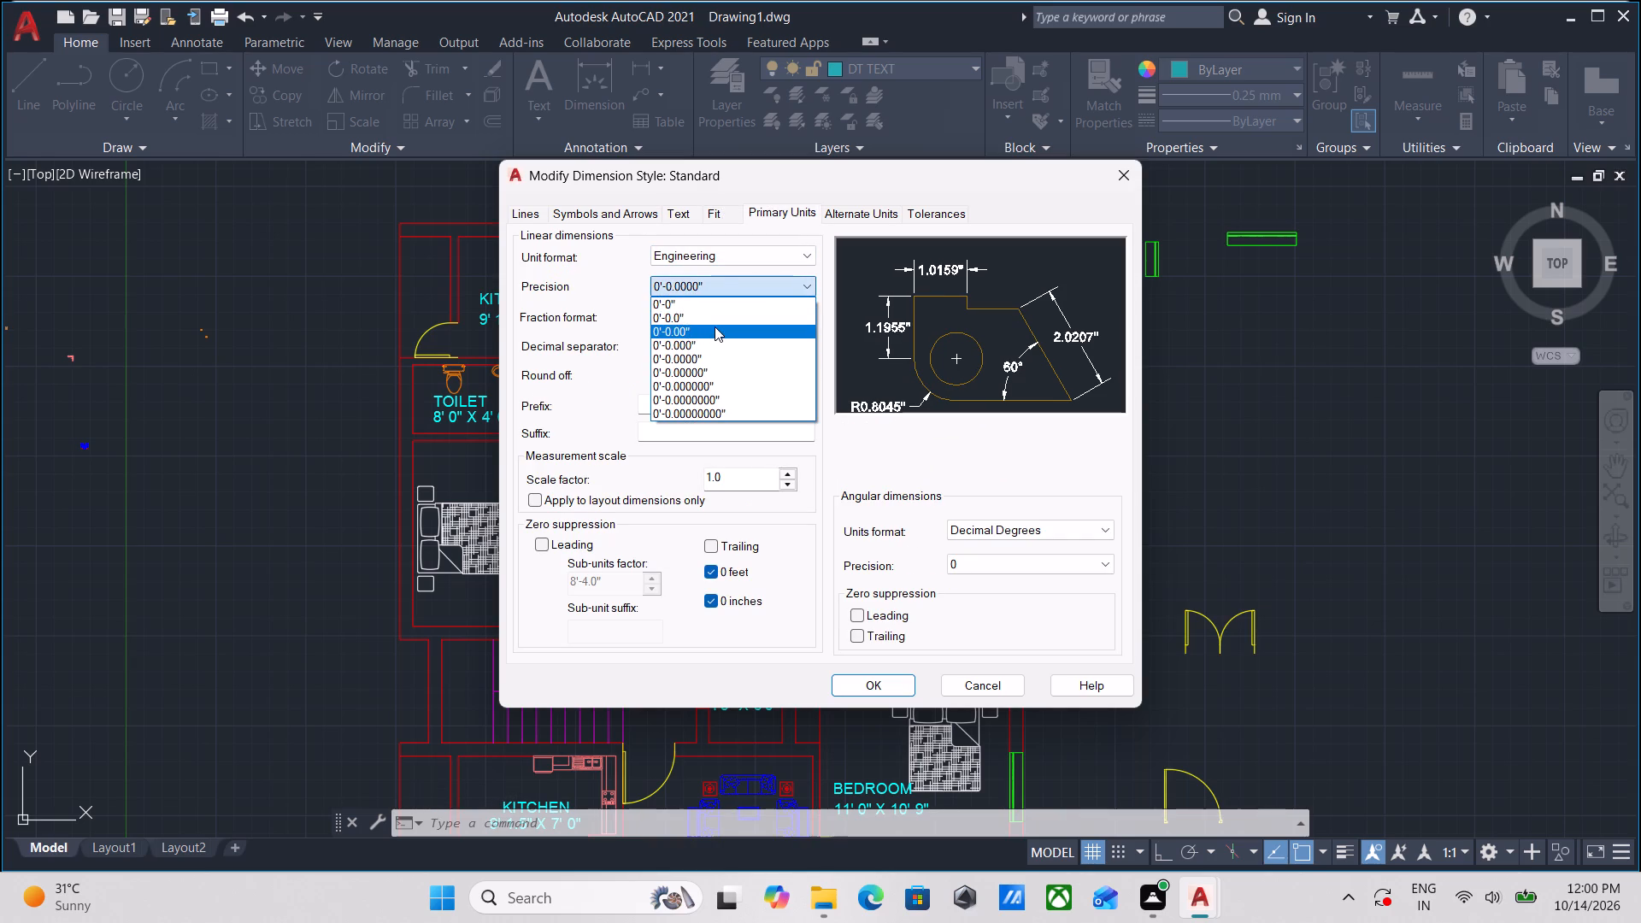
{"action": "left_click", "coordinate": [763, 257]}
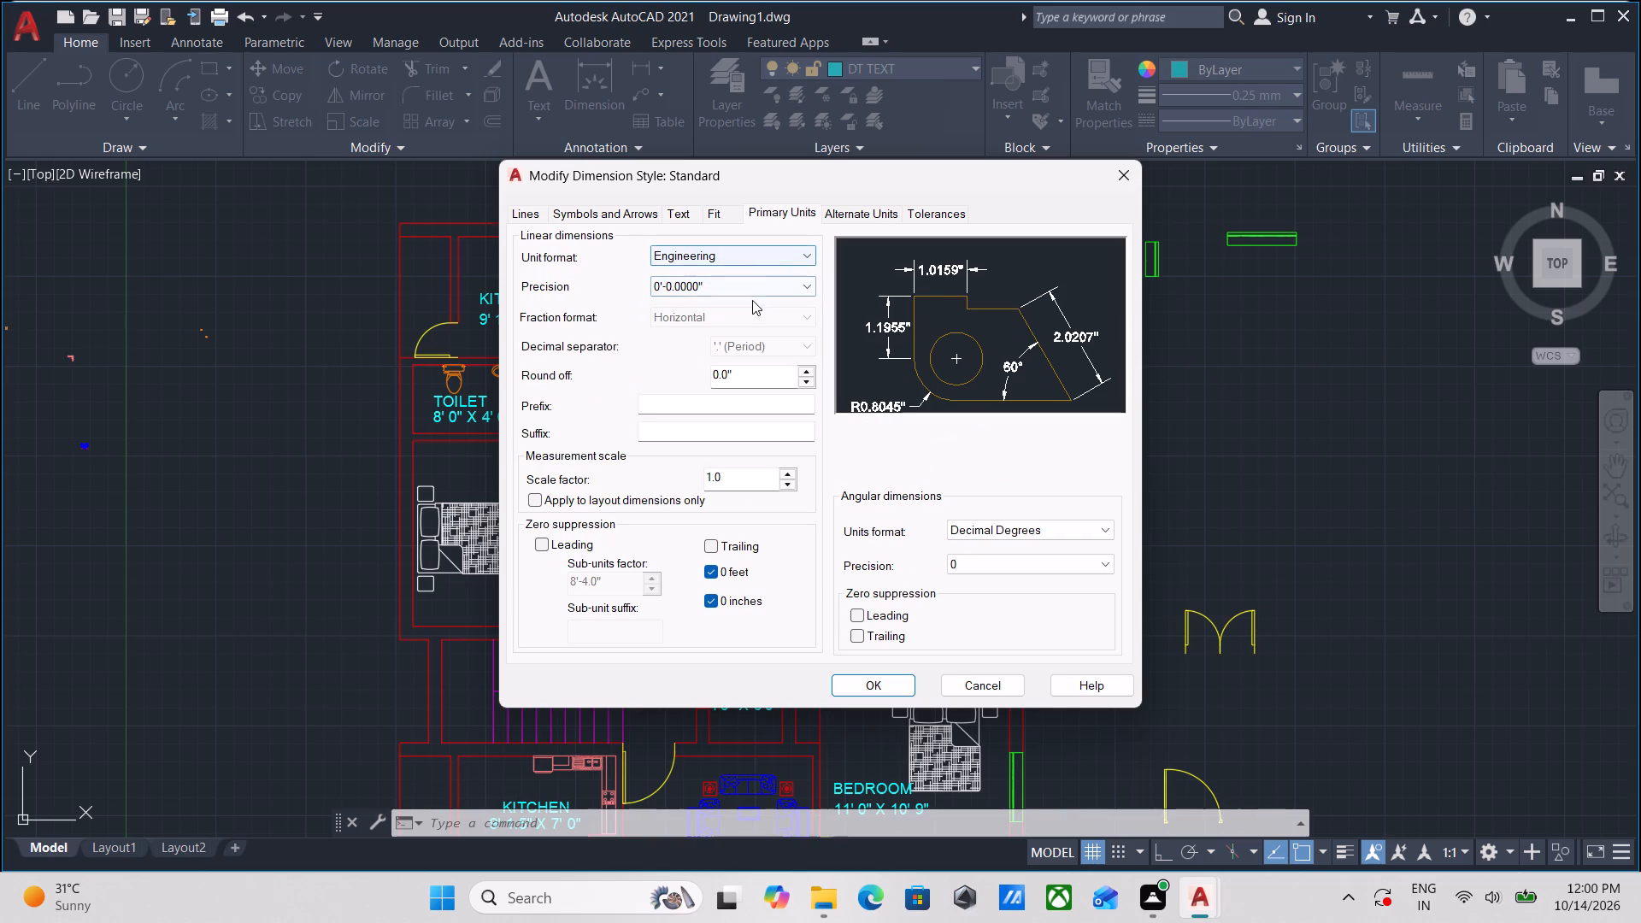
{"action": "left_click", "coordinate": [773, 283]}
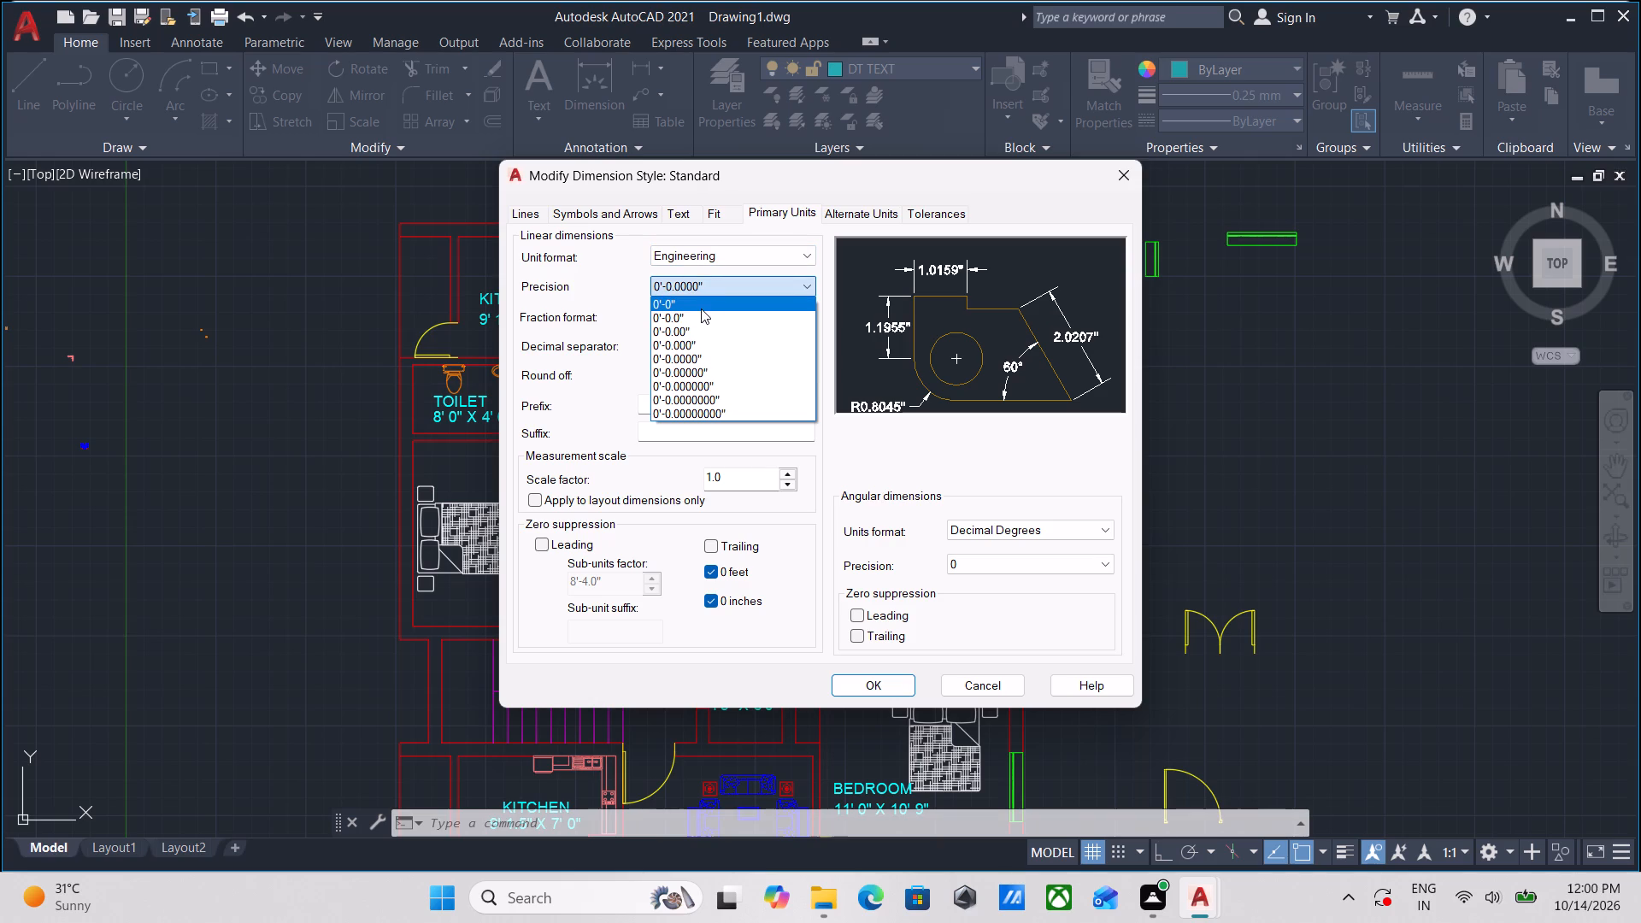
{"action": "left_click", "coordinate": [701, 317]}
{"action": "left_click", "coordinate": [756, 252]}
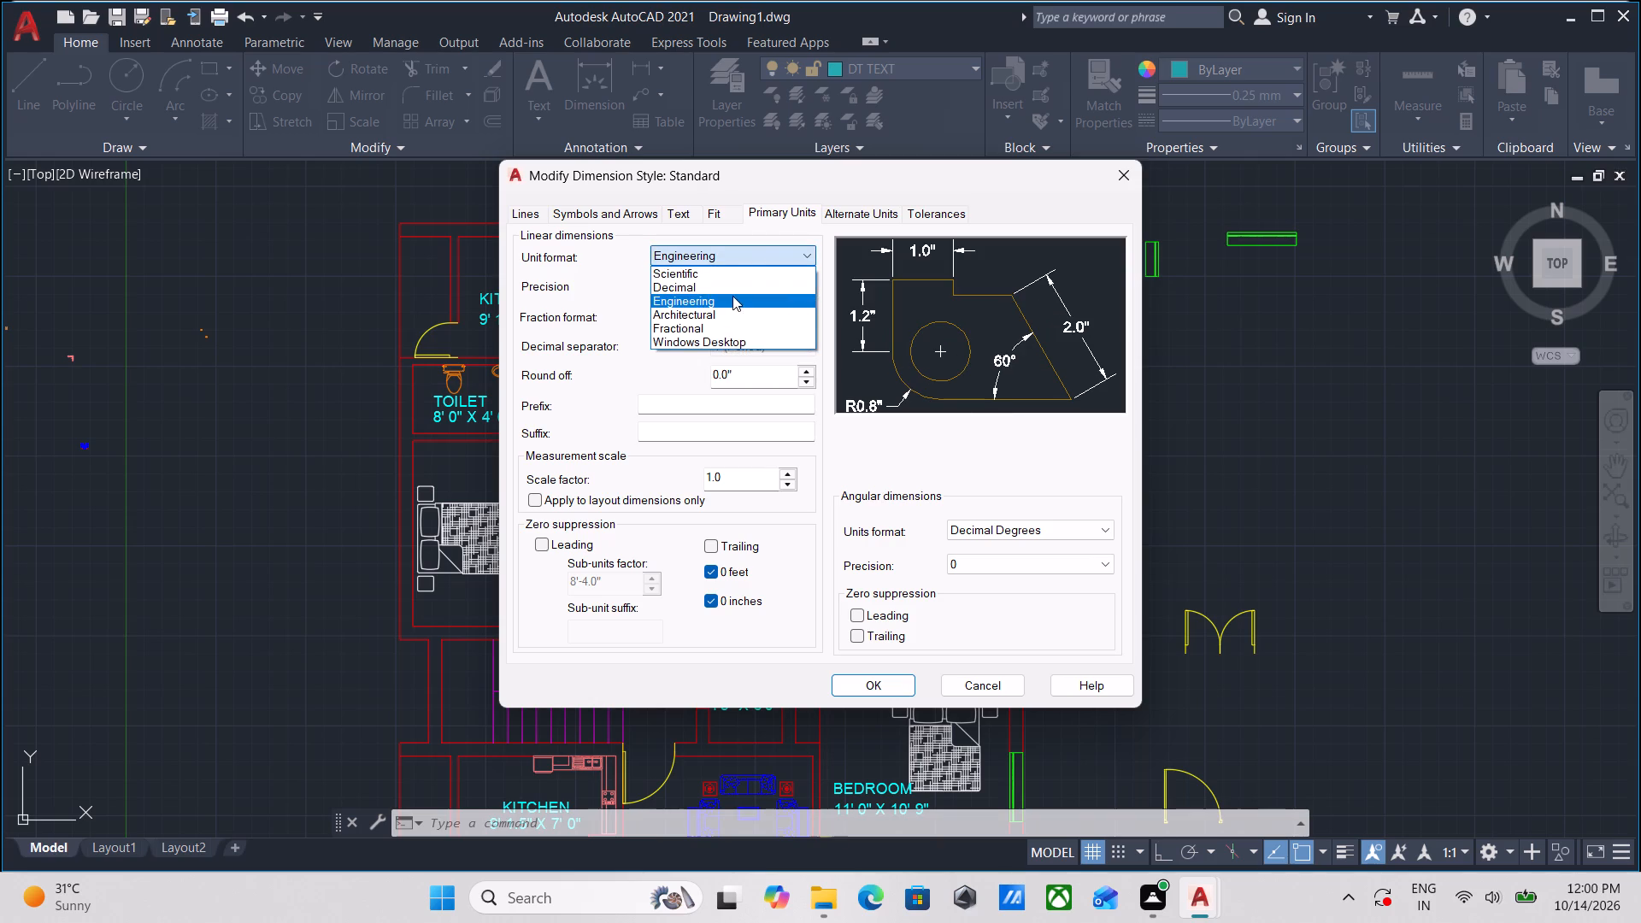
{"action": "left_click", "coordinate": [727, 298]}
{"action": "left_click", "coordinate": [783, 250]}
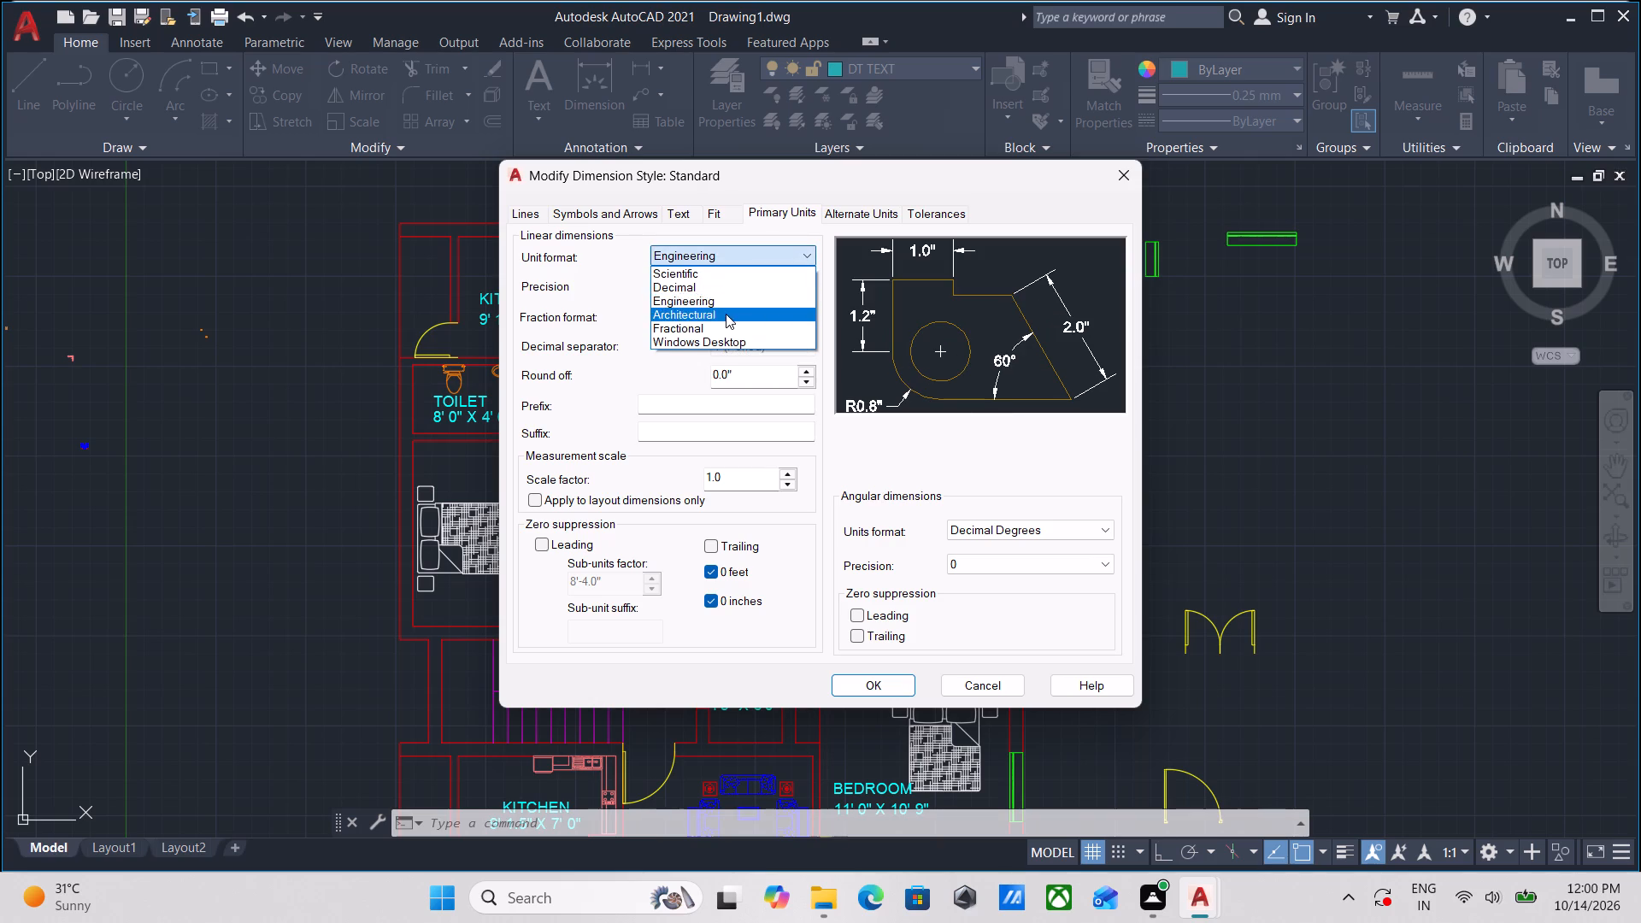
{"action": "left_click", "coordinate": [718, 312]}
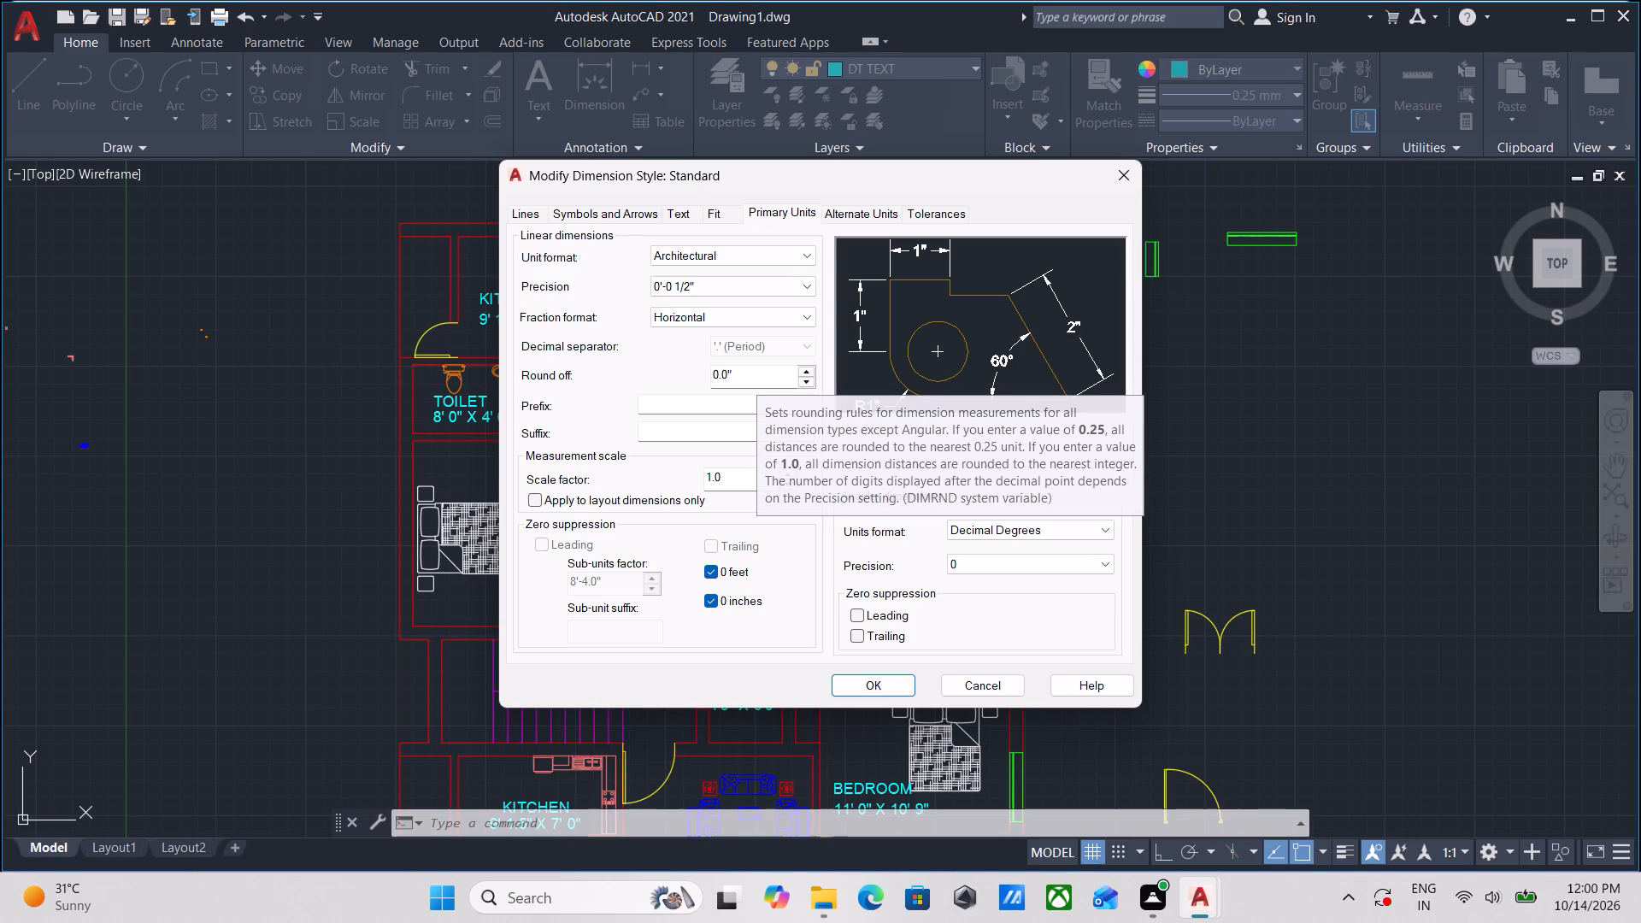
Set the Standard dimension style's first and second arrowheads to Architectural tick.
{"action": "left_click", "coordinate": [668, 218]}
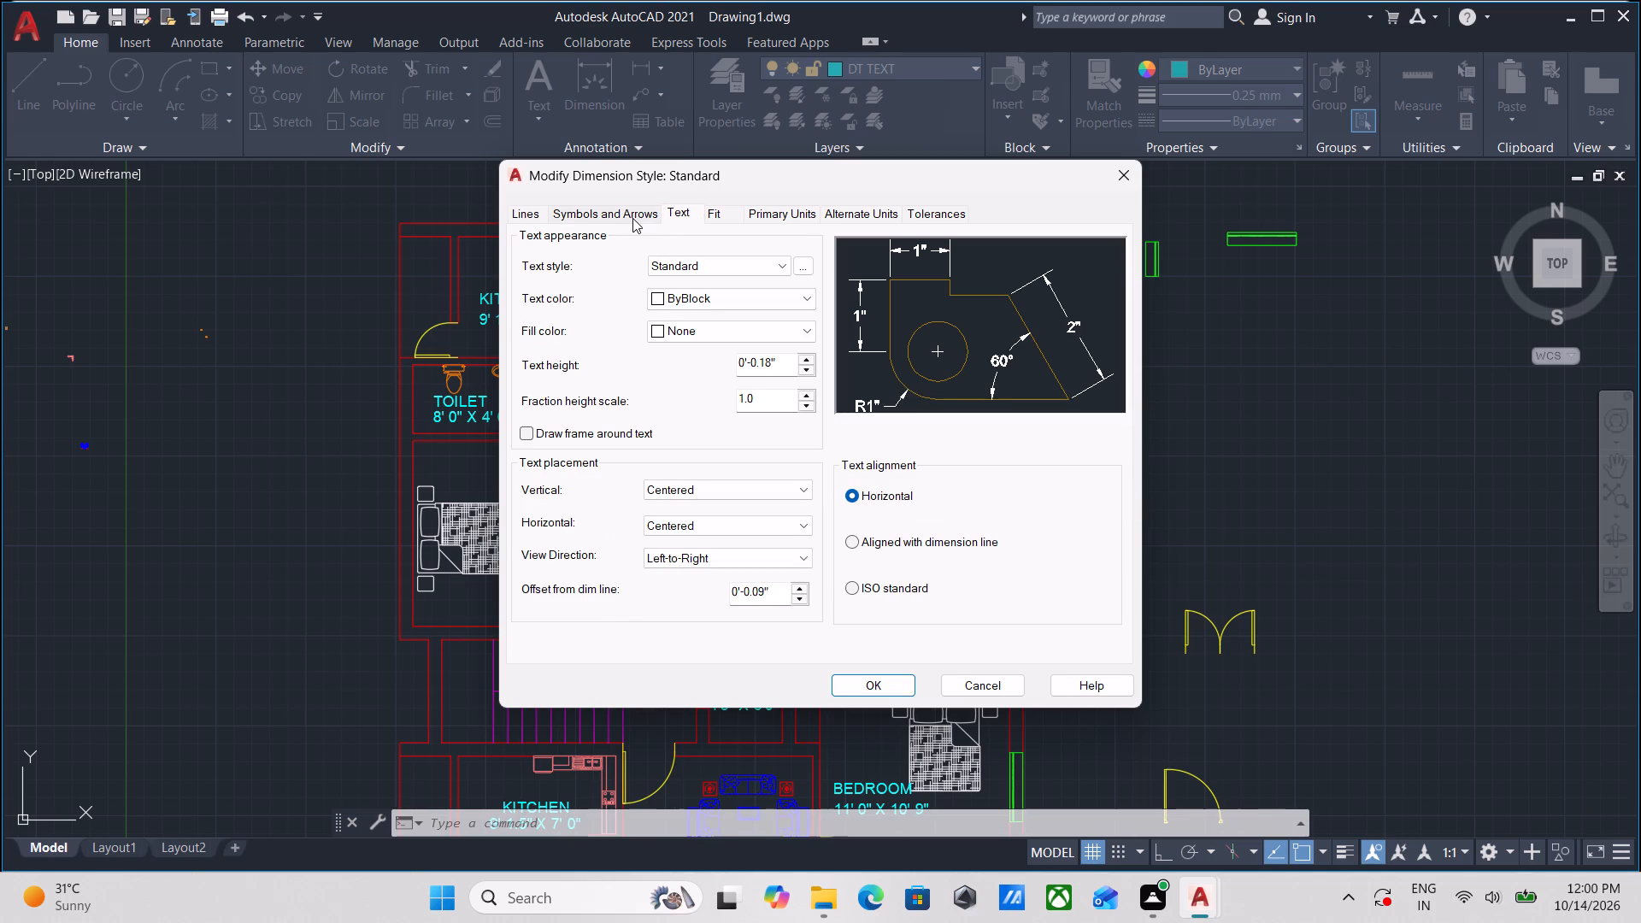
{"action": "left_click", "coordinate": [632, 218]}
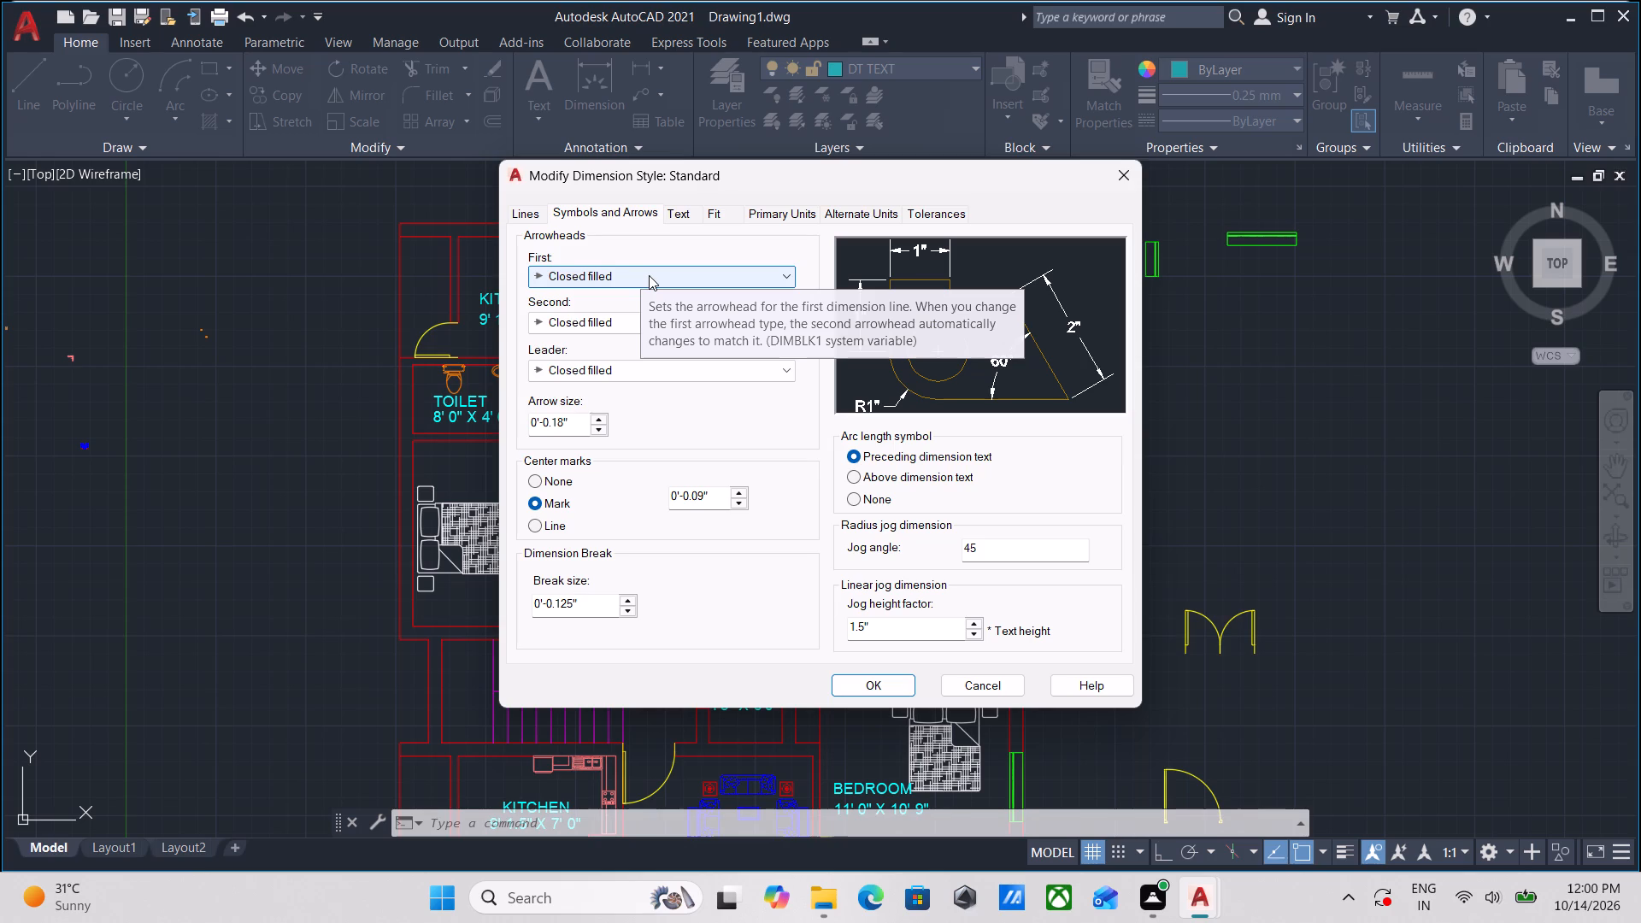
{"action": "left_click", "coordinate": [649, 275]}
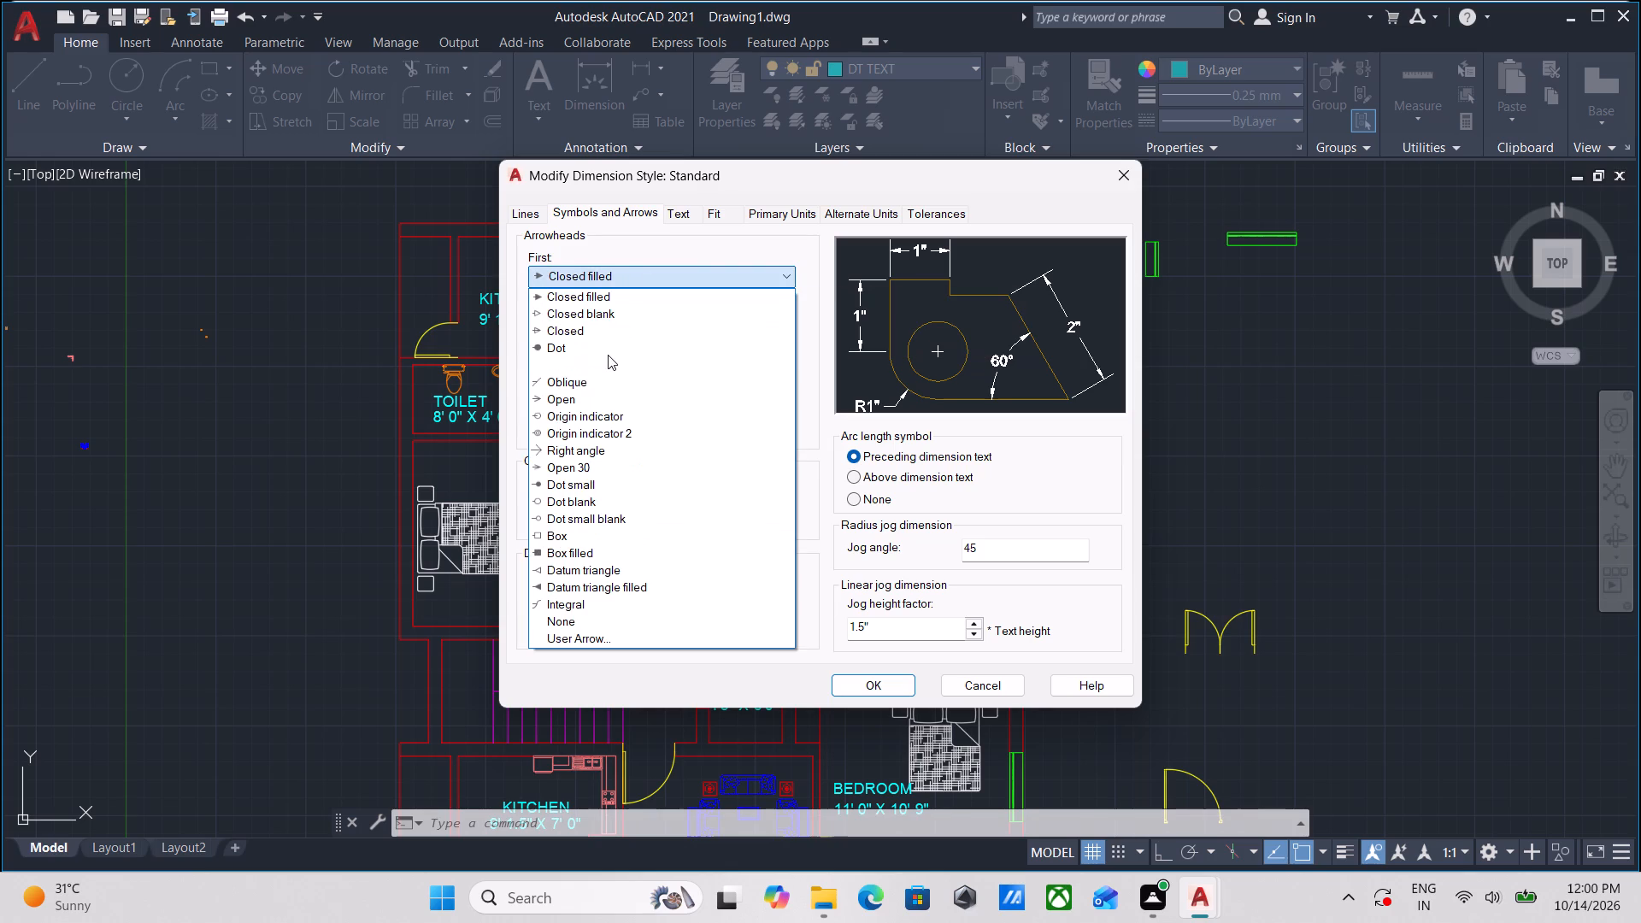
{"action": "left_click", "coordinate": [606, 367]}
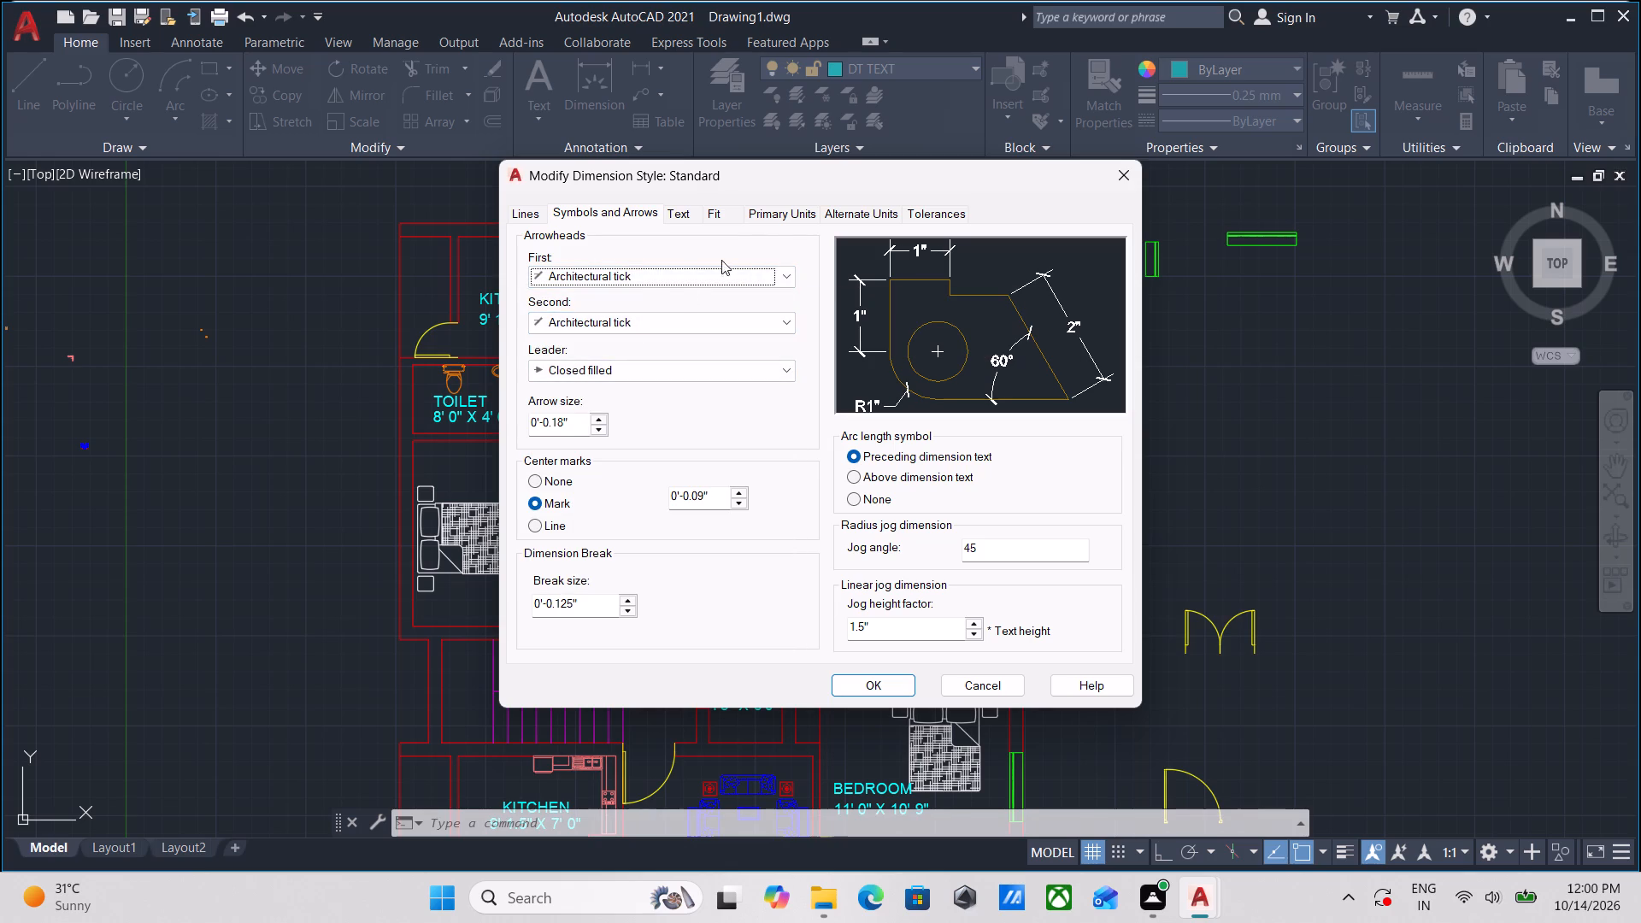
Set the Standard dimension style's text height to 3", apply the style changes and close the Dimension Style Manager.
{"action": "left_click", "coordinate": [685, 217]}
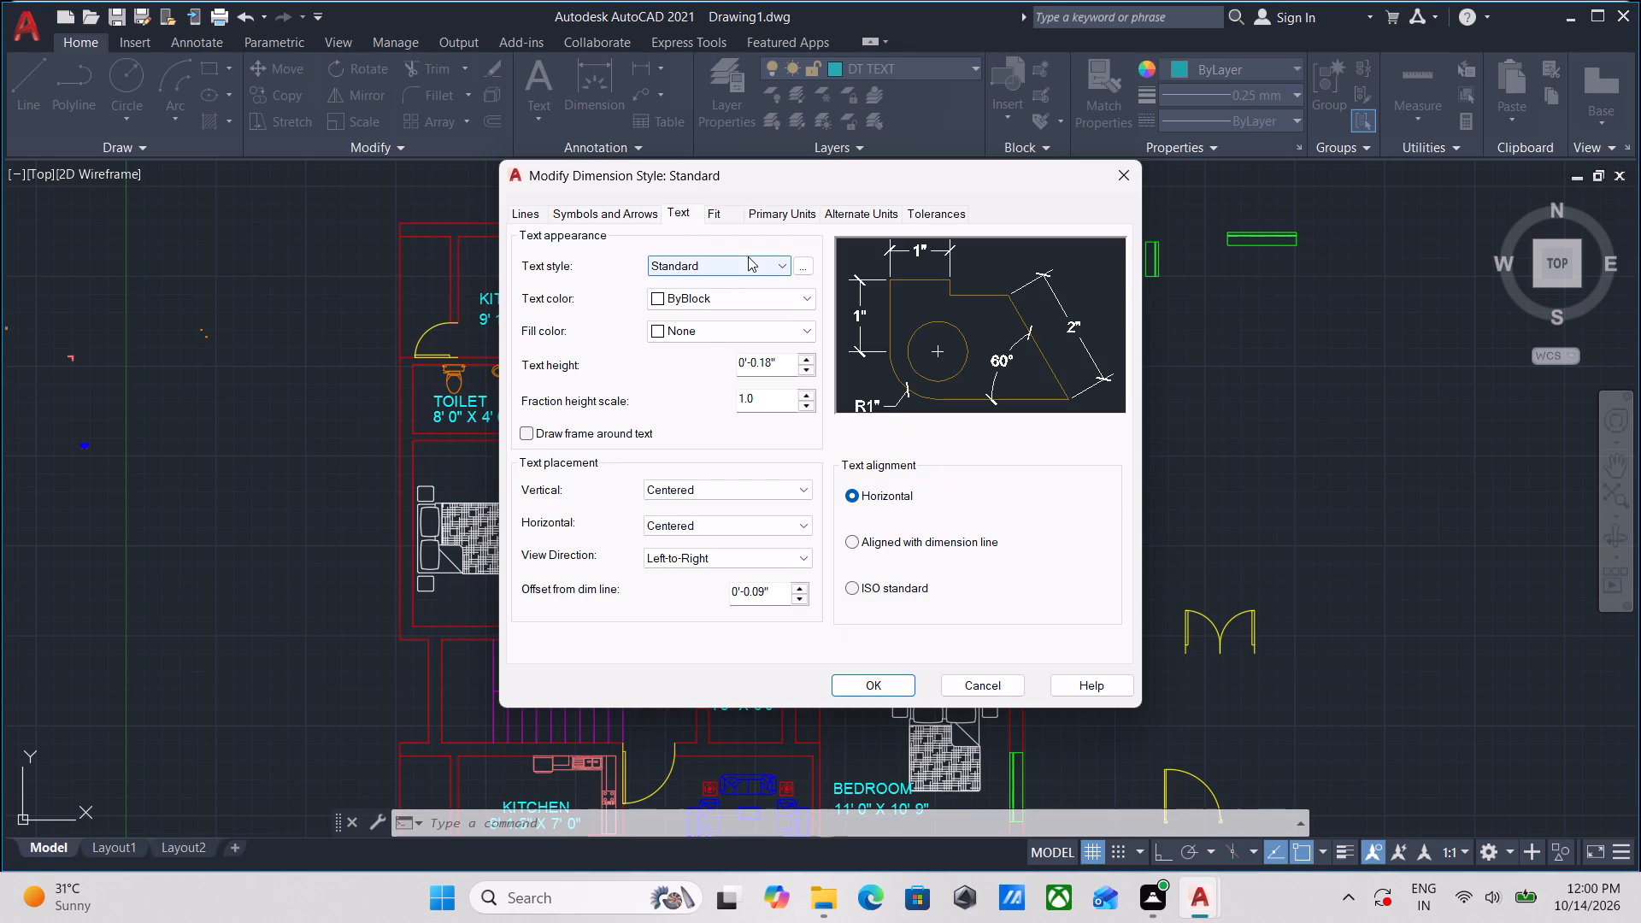
{"action": "left_click_drag", "start_coordinate": [782, 362], "coordinate": [699, 362]}
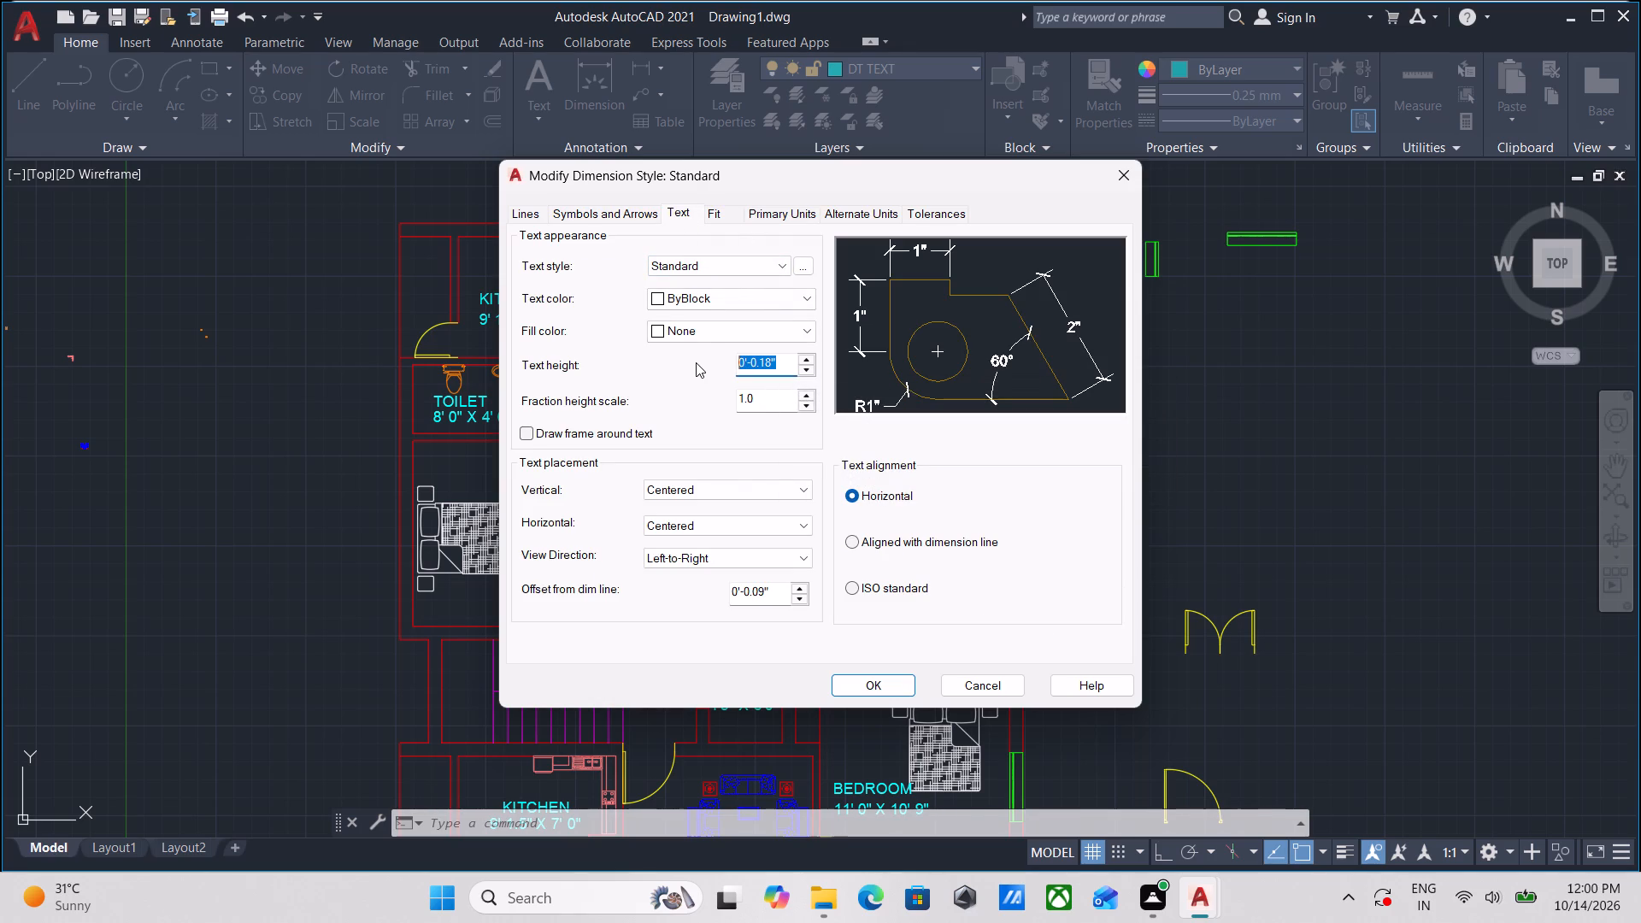
{"action": "key", "text": "2"}
{"action": "key", "text": "shift+quotedbl"}
{"action": "key", "text": "BackSpace"}
{"action": "key", "text": "BackSpace"}
{"action": "key", "text": "3"}
{"action": "key", "text": "shift+quotedbl"}
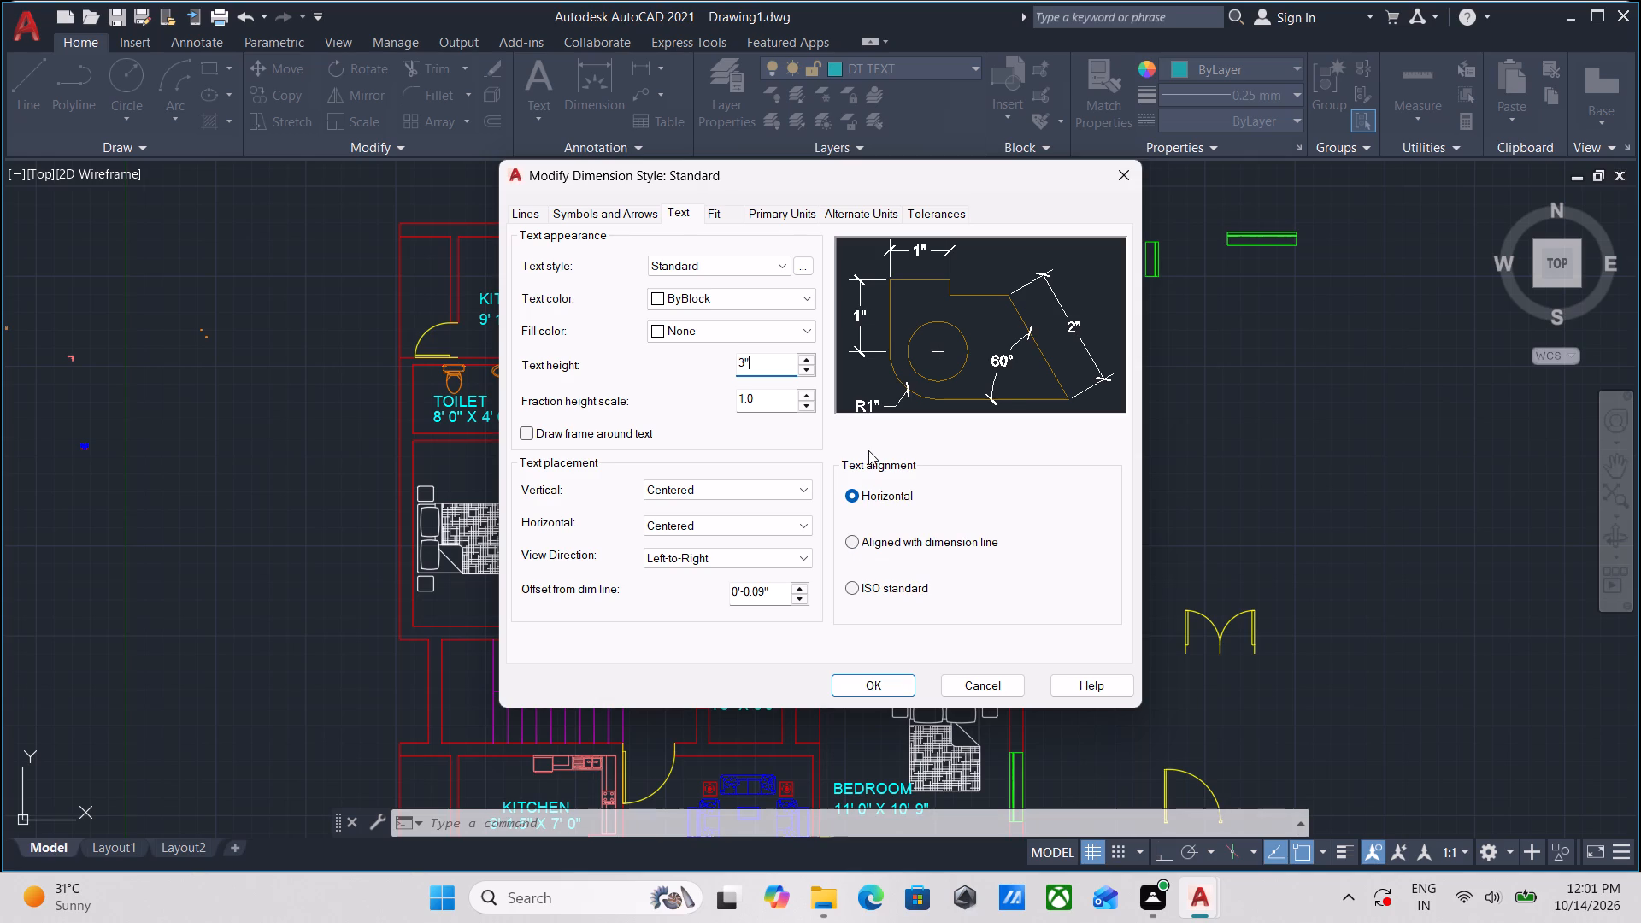
{"action": "left_click", "coordinate": [875, 685]}
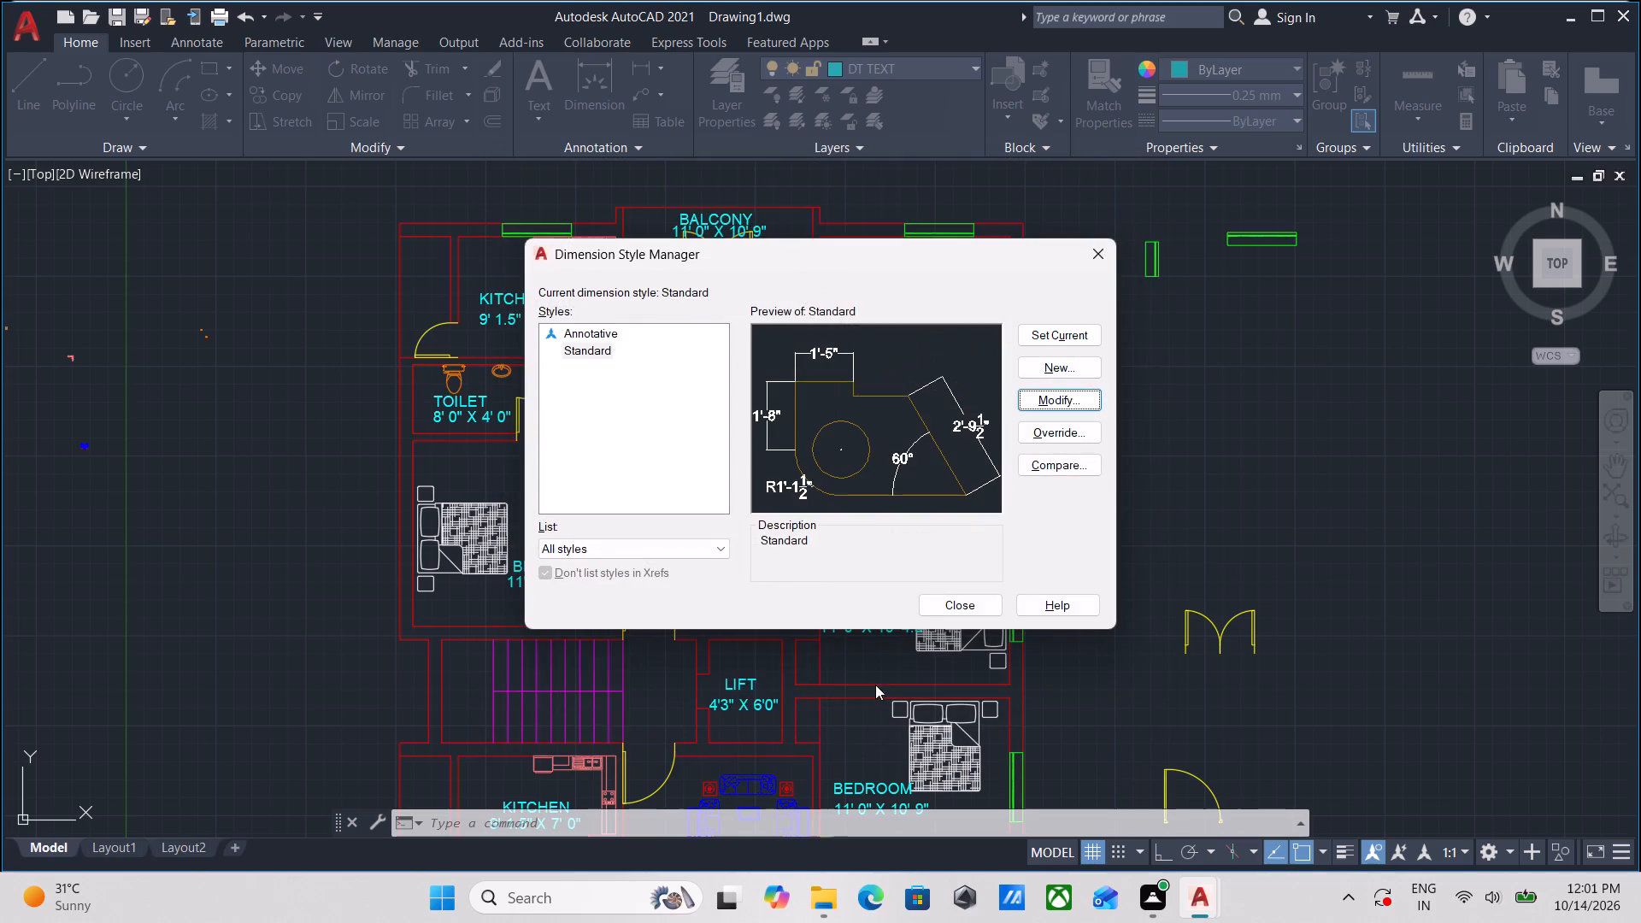
{"action": "left_click", "coordinate": [952, 606]}
Add a vertical linear dimension between the kitchen's north and south walls, placed just inside its west wall beside the KITCHEN label.
{"action": "scroll", "coordinate": [521, 303], "scroll_direction": "up", "scroll_amount": 3}
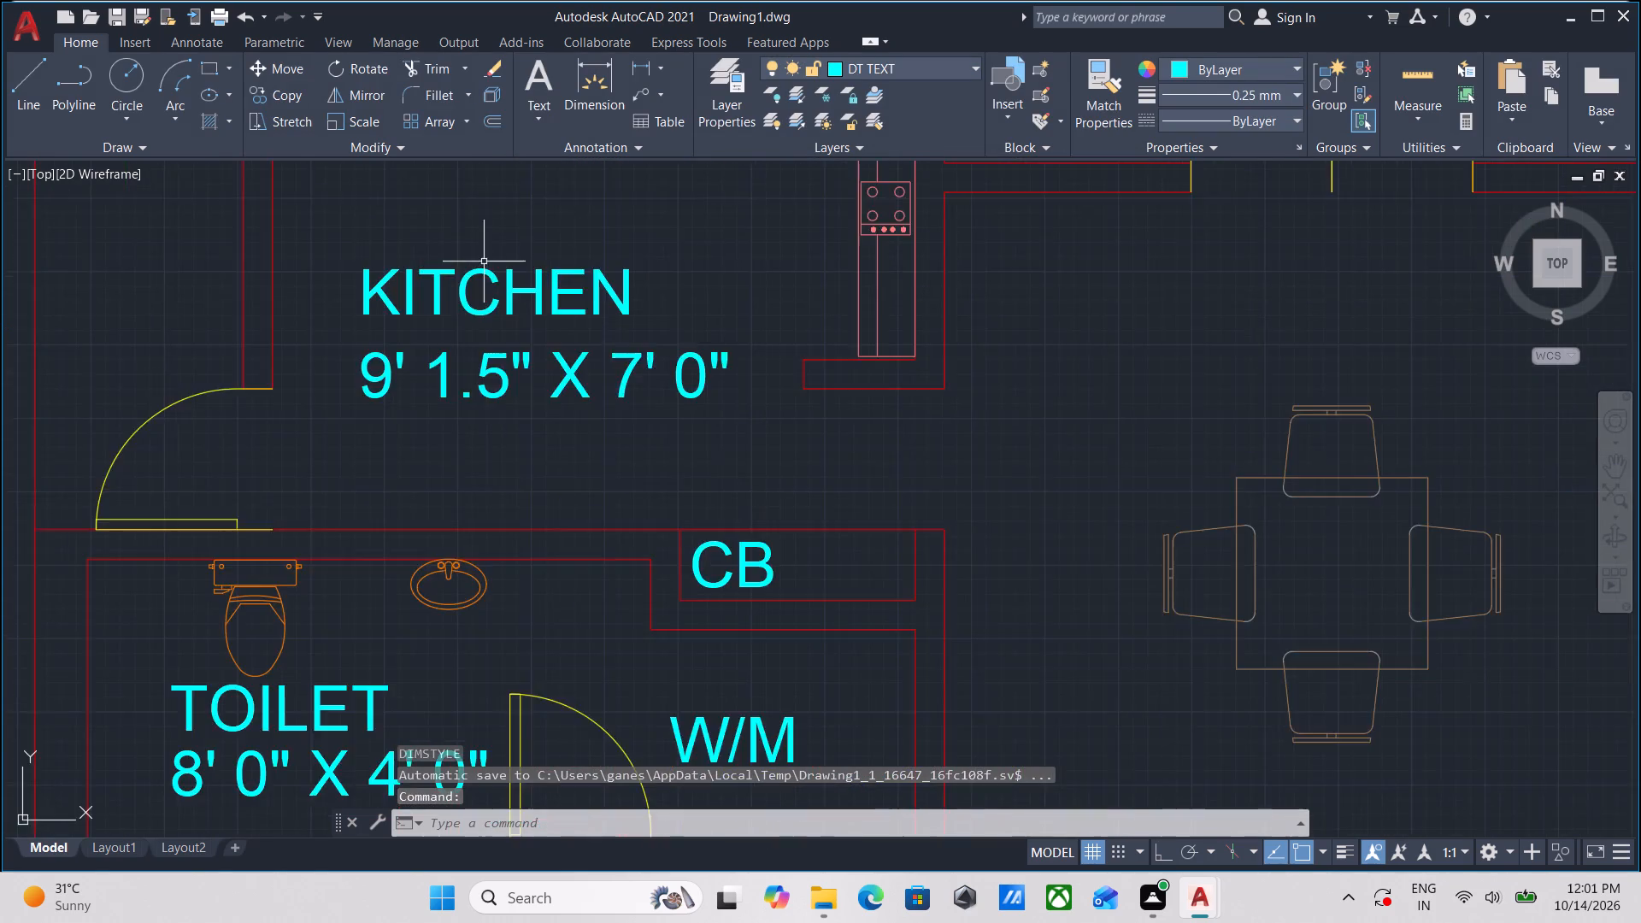
{"action": "middle_click_drag", "start_coordinate": [484, 262], "coordinate": [696, 397]}
{"action": "middle_click_drag", "start_coordinate": [643, 387], "coordinate": [768, 398]}
{"action": "key", "text": "d"}
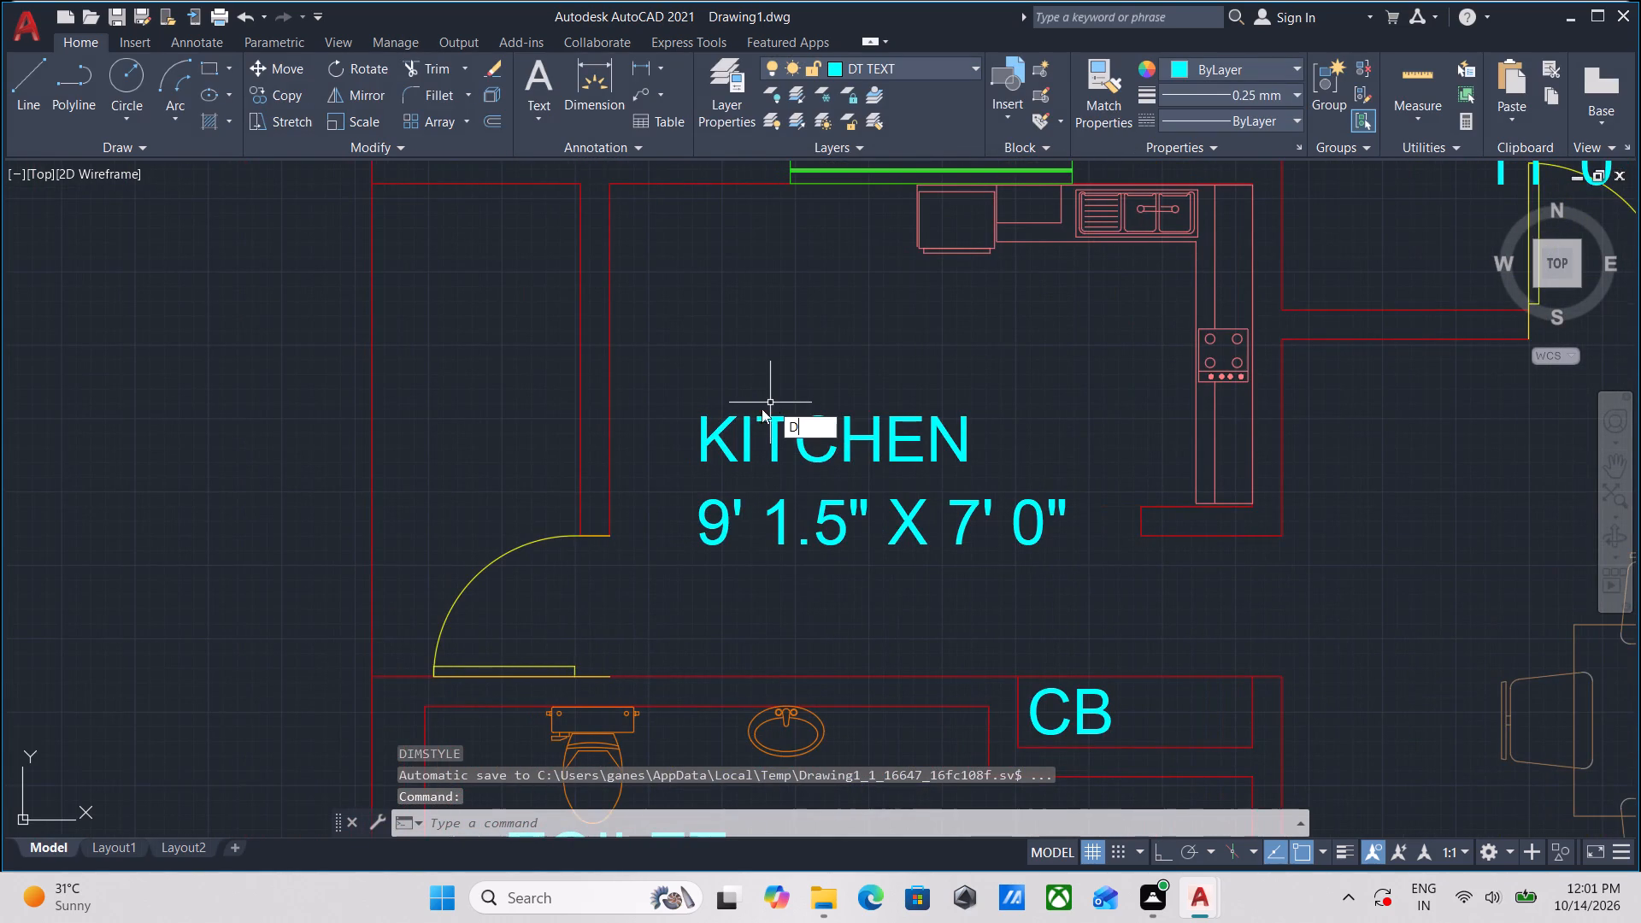
{"action": "key", "text": "l"}
{"action": "key", "text": "i"}
{"action": "key", "text": "Return"}
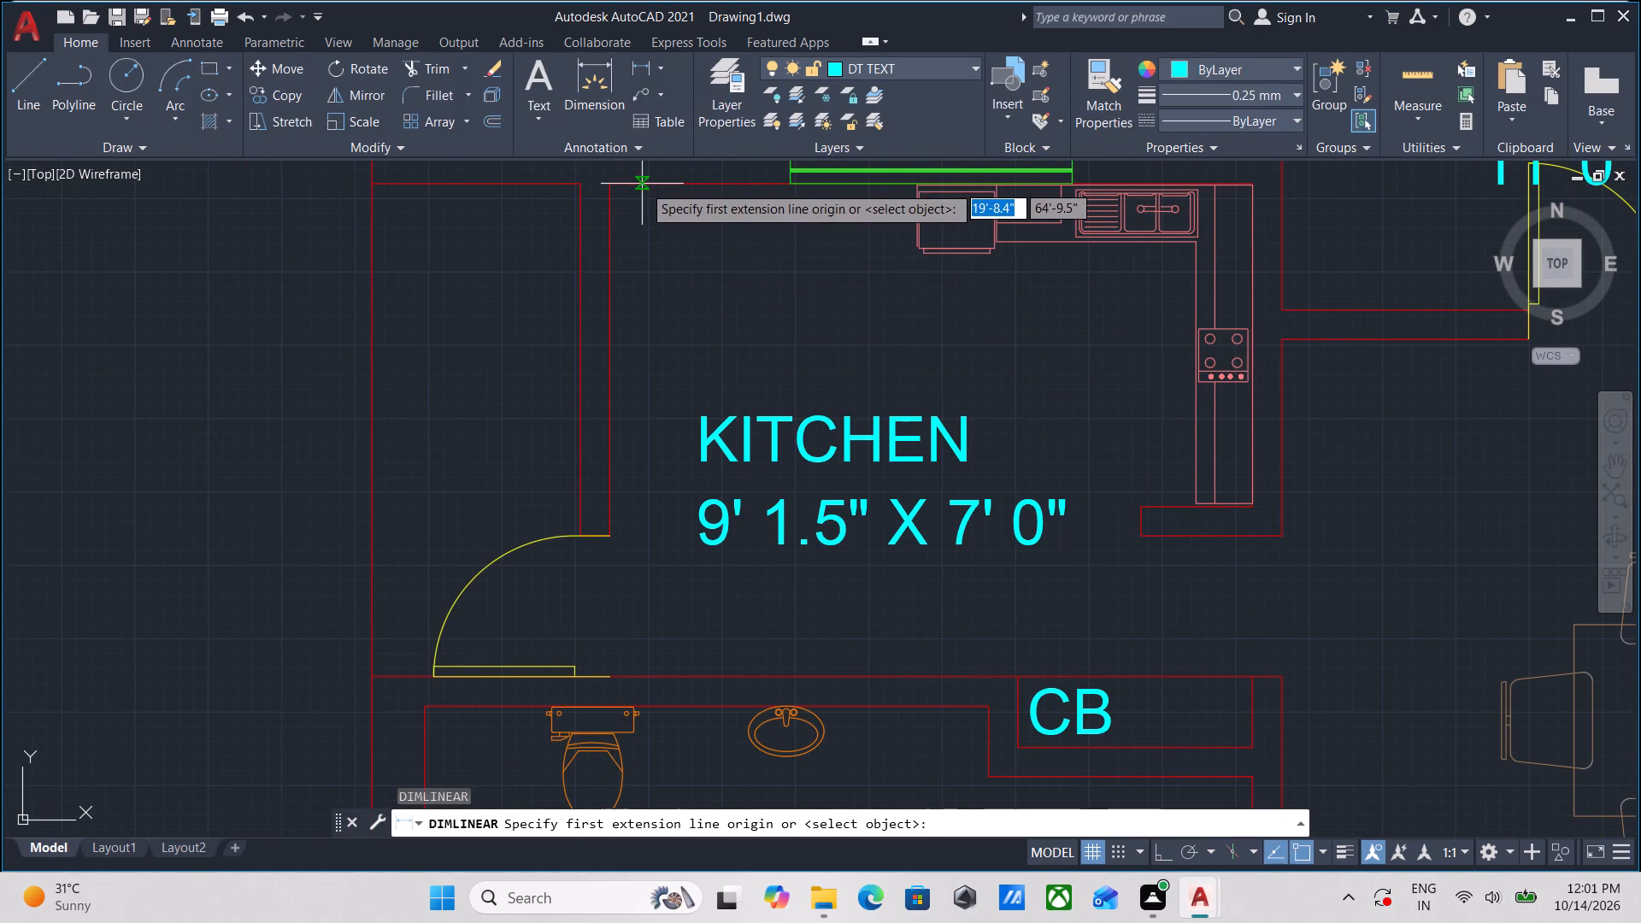
{"action": "left_click", "coordinate": [644, 188]}
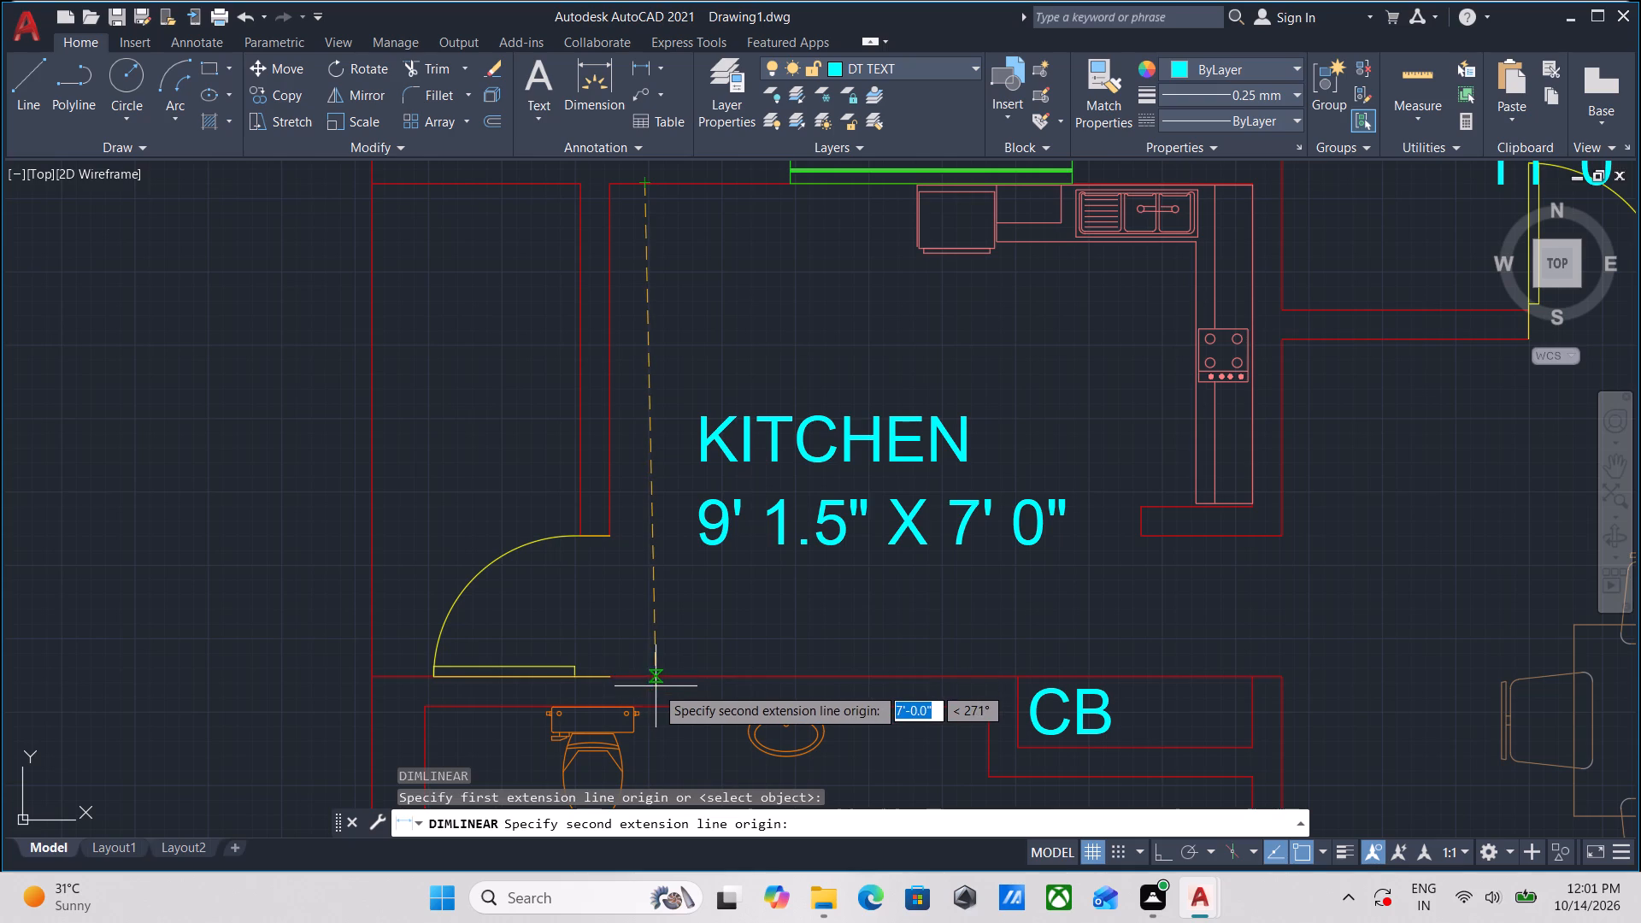
{"action": "left_click", "coordinate": [656, 677]}
{"action": "scroll", "coordinate": [668, 471], "scroll_direction": "up", "scroll_amount": 1}
{"action": "scroll", "coordinate": [668, 471], "scroll_direction": "down", "scroll_amount": 1}
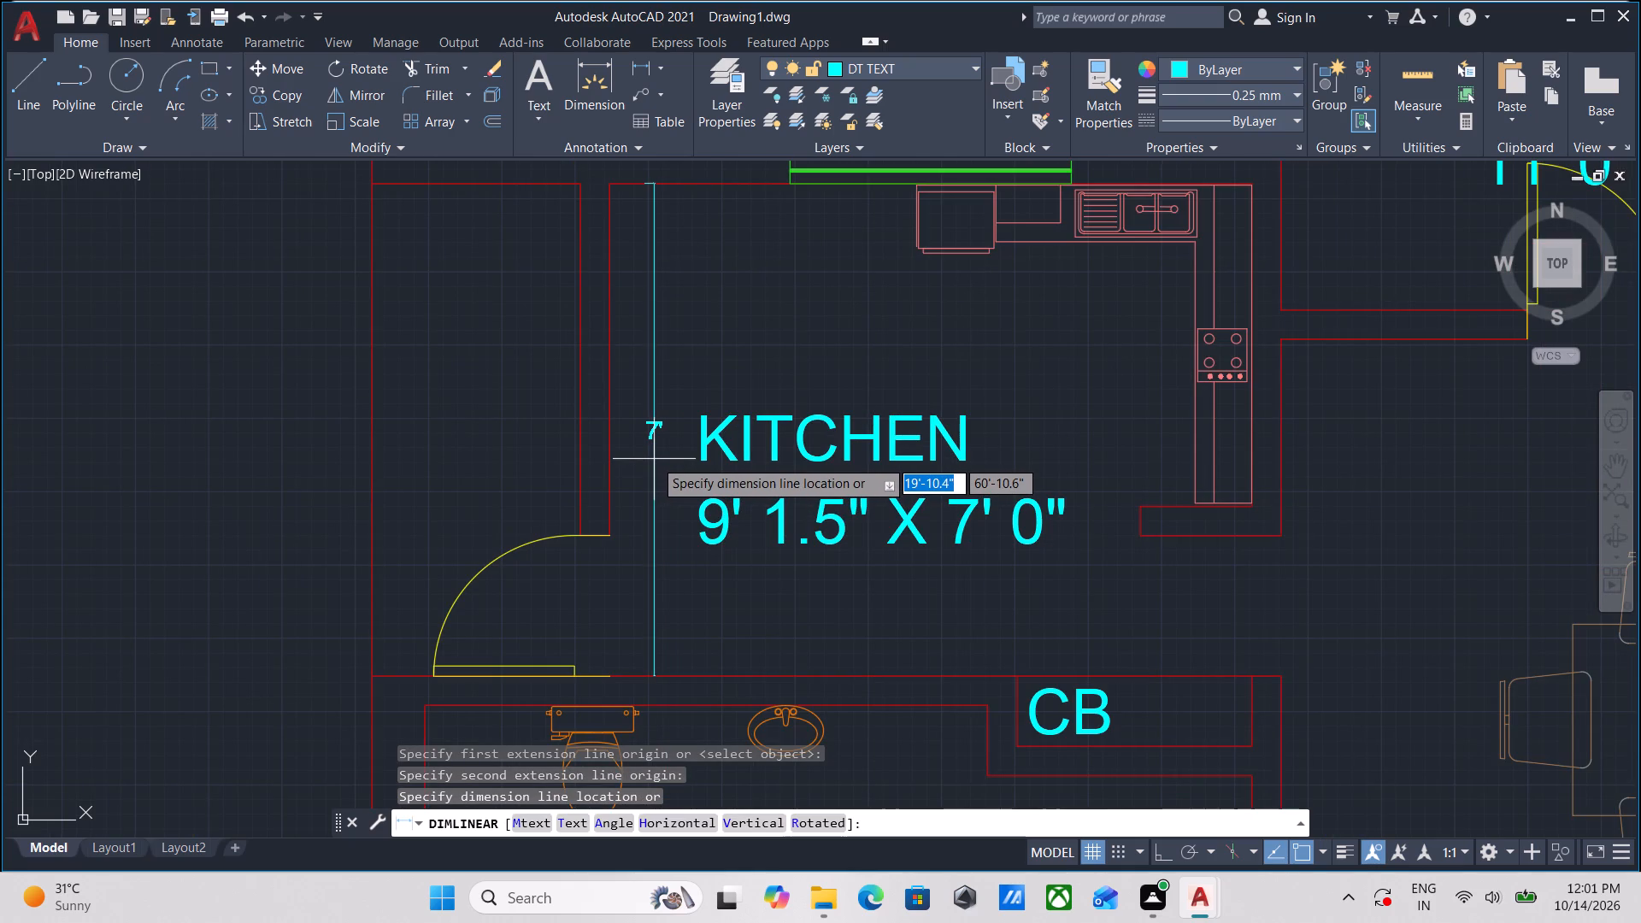
{"action": "middle_click_drag", "start_coordinate": [655, 459], "coordinate": [641, 503]}
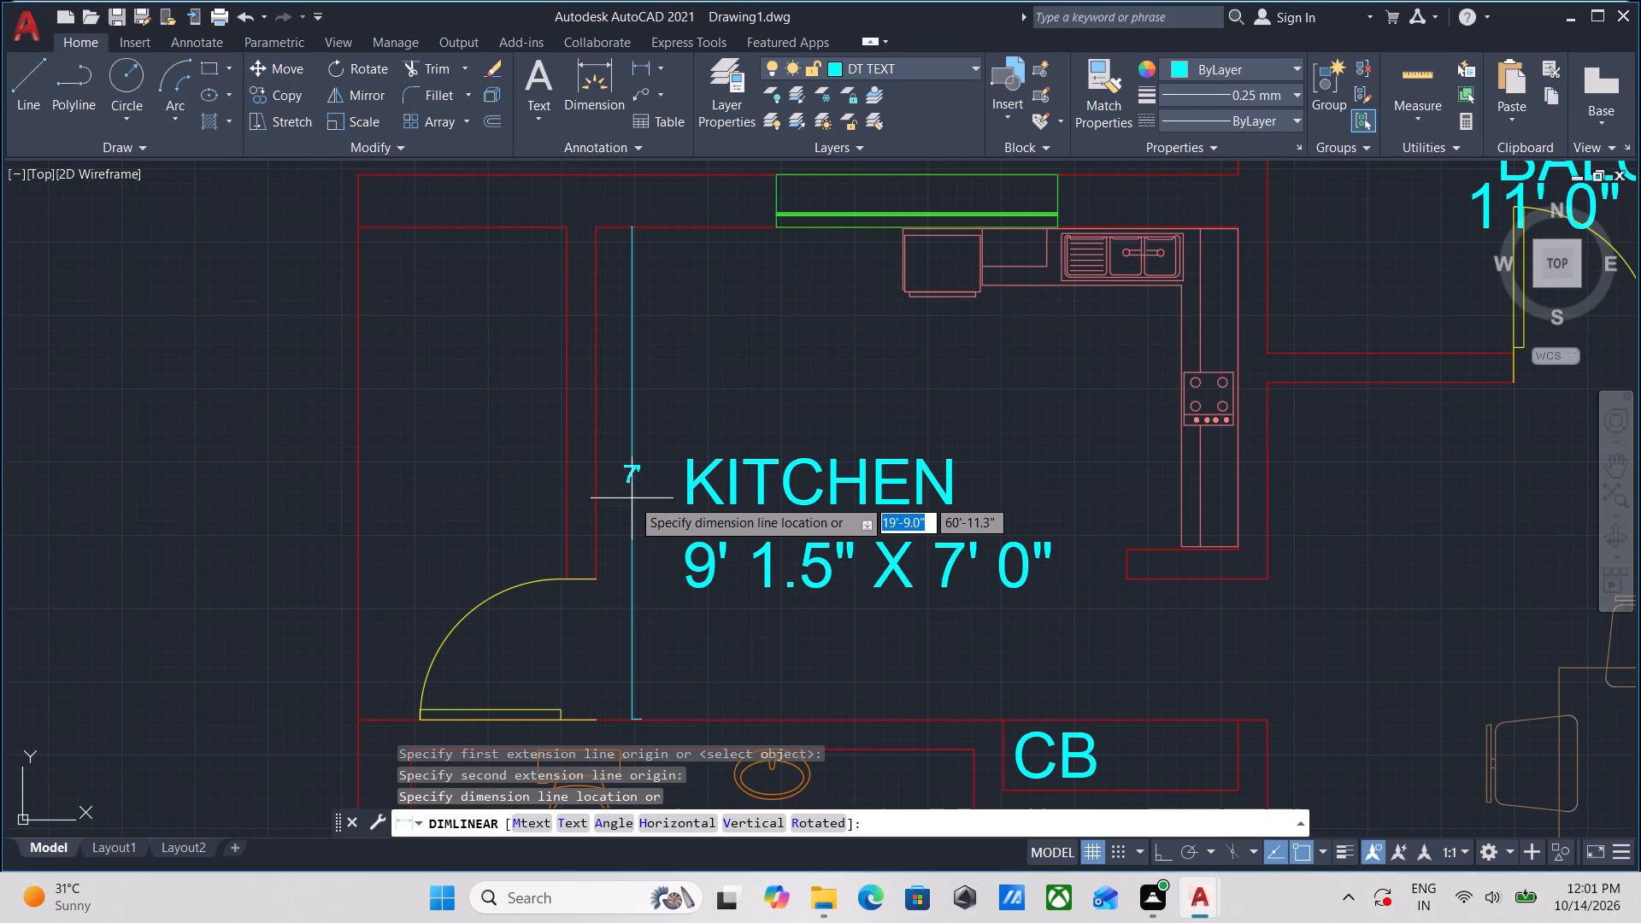
{"action": "scroll", "coordinate": [633, 497], "scroll_direction": "up", "scroll_amount": 1}
{"action": "scroll", "coordinate": [633, 497], "scroll_direction": "down", "scroll_amount": 1}
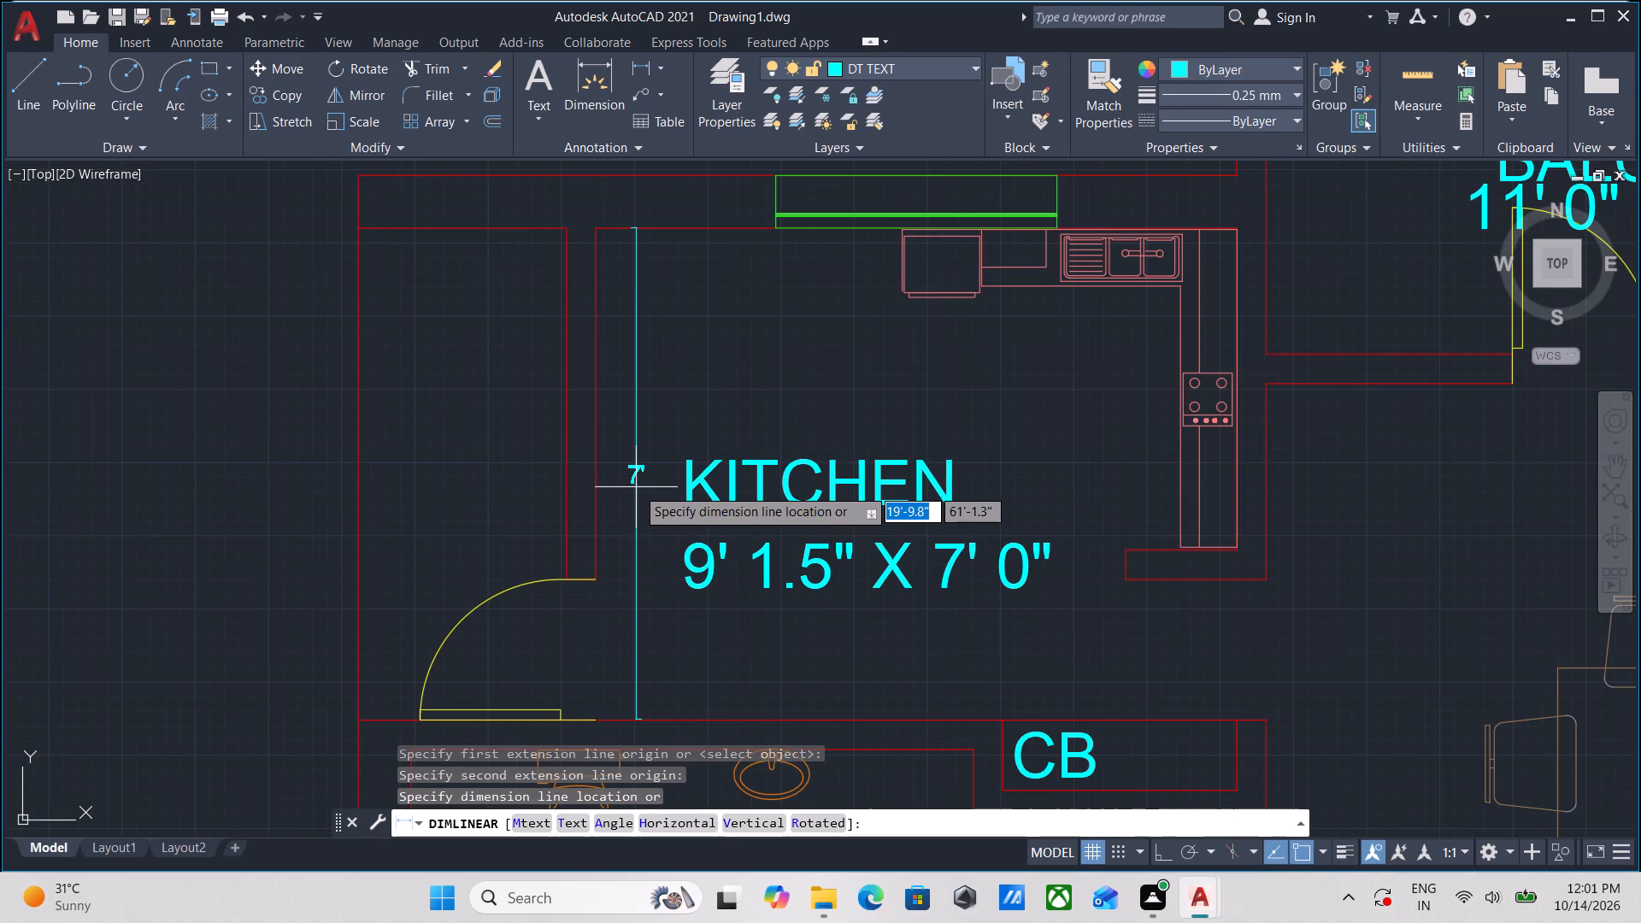
{"action": "left_click", "coordinate": [631, 486]}
Select the kitchen's vertical dimension, increase its transparency, and clear the selection.
{"action": "scroll", "coordinate": [711, 356], "scroll_direction": "down", "scroll_amount": 1}
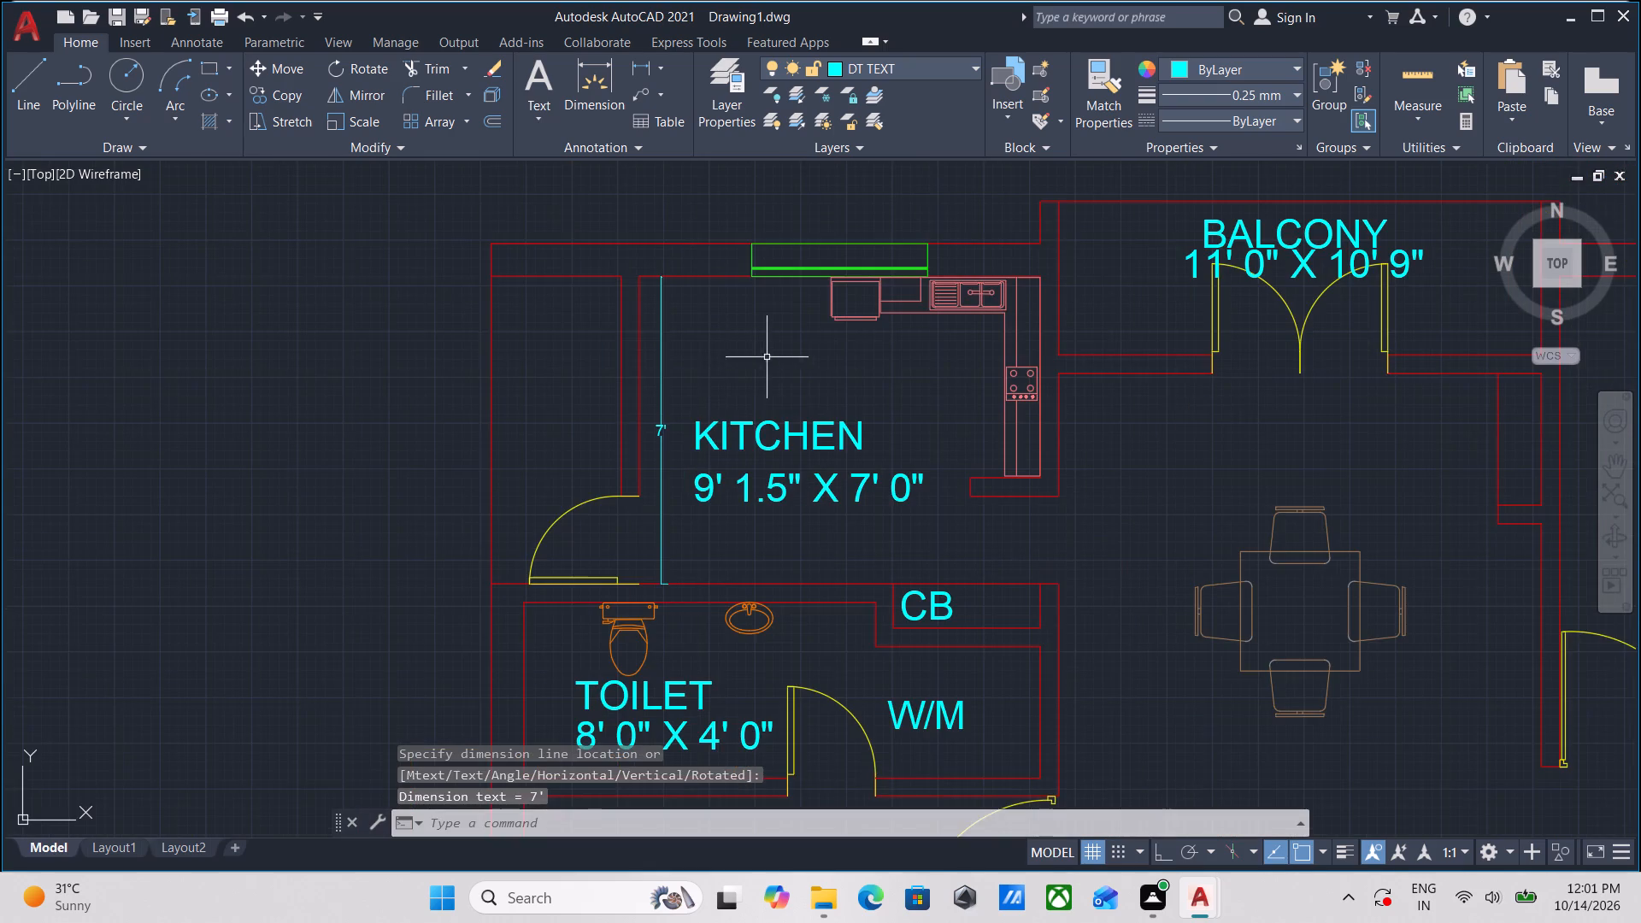
{"action": "middle_click_drag", "start_coordinate": [767, 357], "coordinate": [748, 319]}
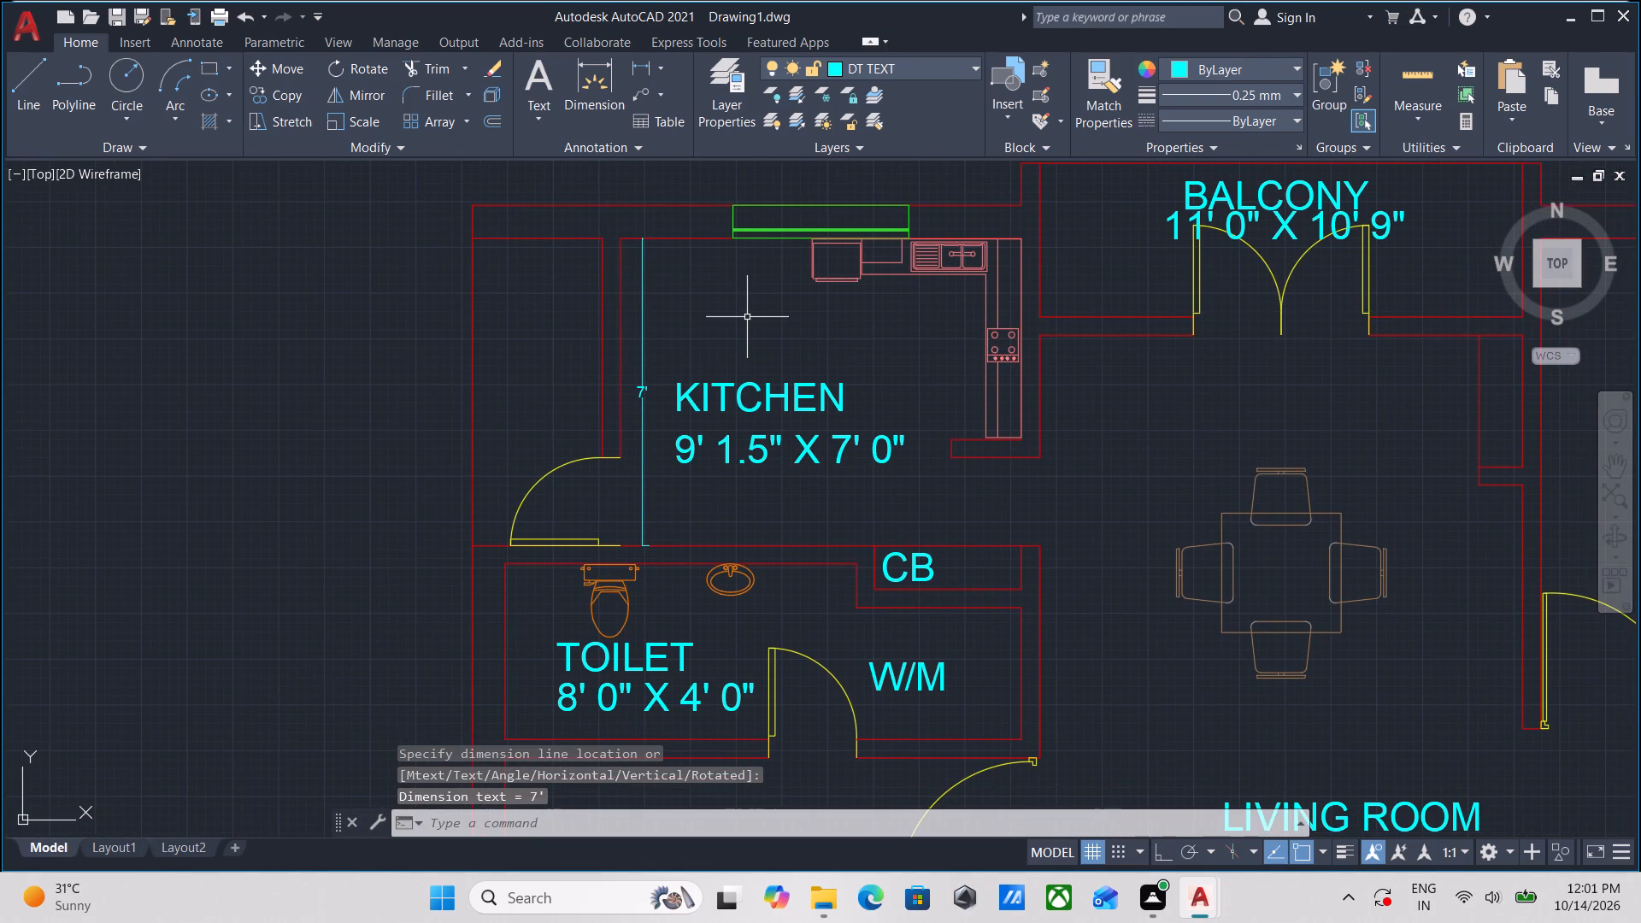
{"action": "scroll", "coordinate": [689, 456], "scroll_direction": "up", "scroll_amount": 1}
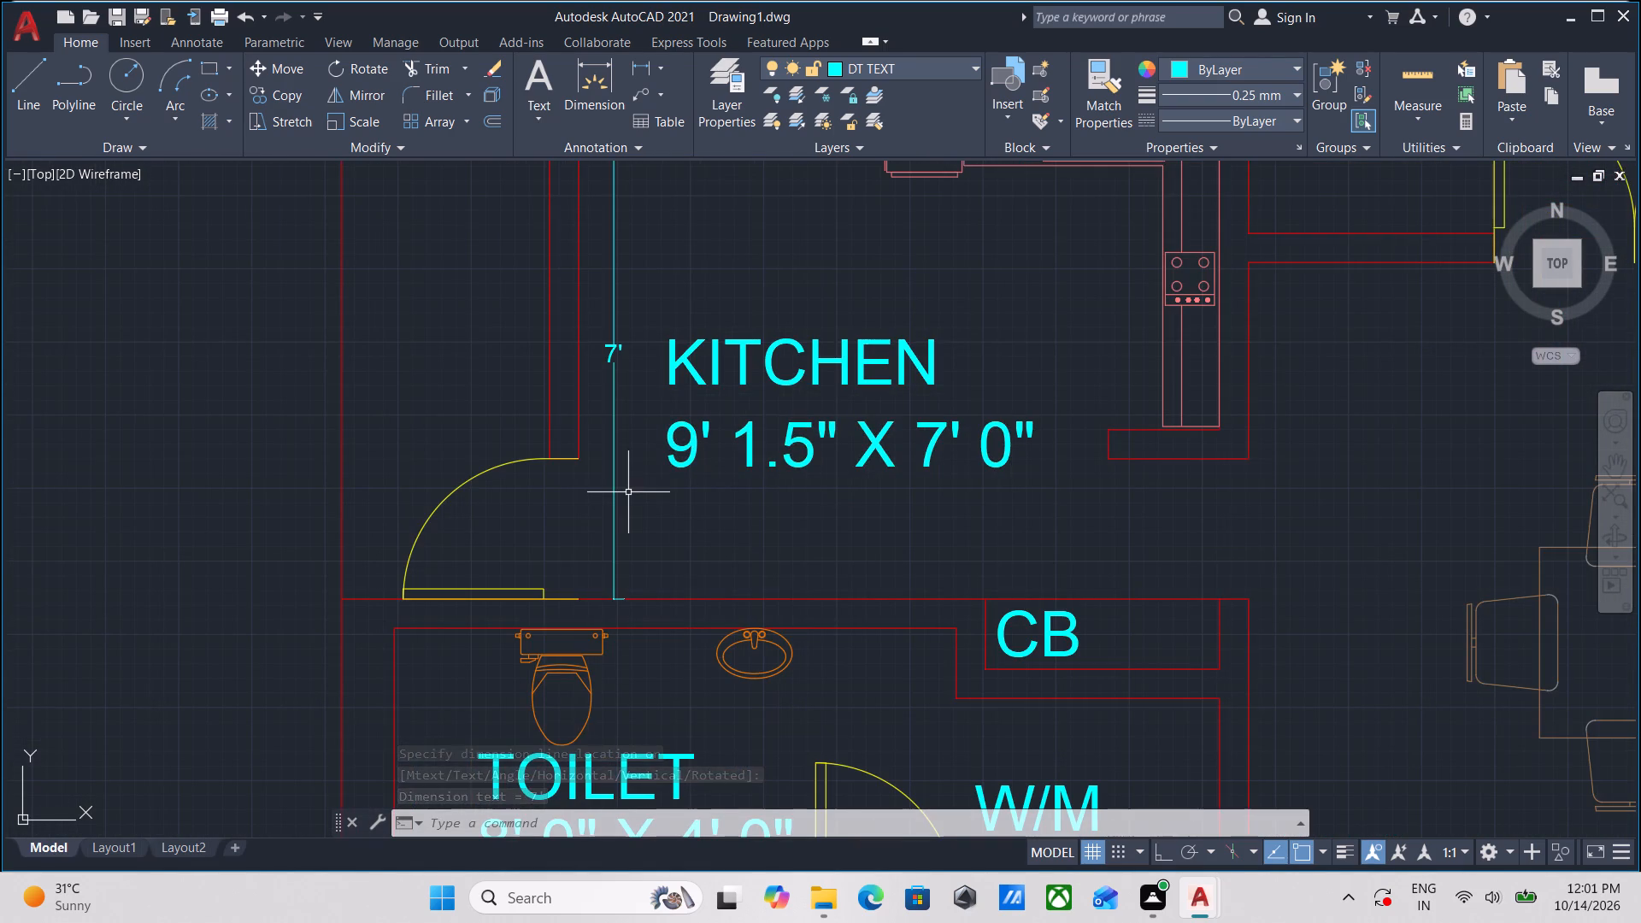
{"action": "left_click", "coordinate": [628, 492]}
{"action": "left_click", "coordinate": [603, 388]}
{"action": "scroll", "coordinate": [626, 338], "scroll_direction": "up", "scroll_amount": 2}
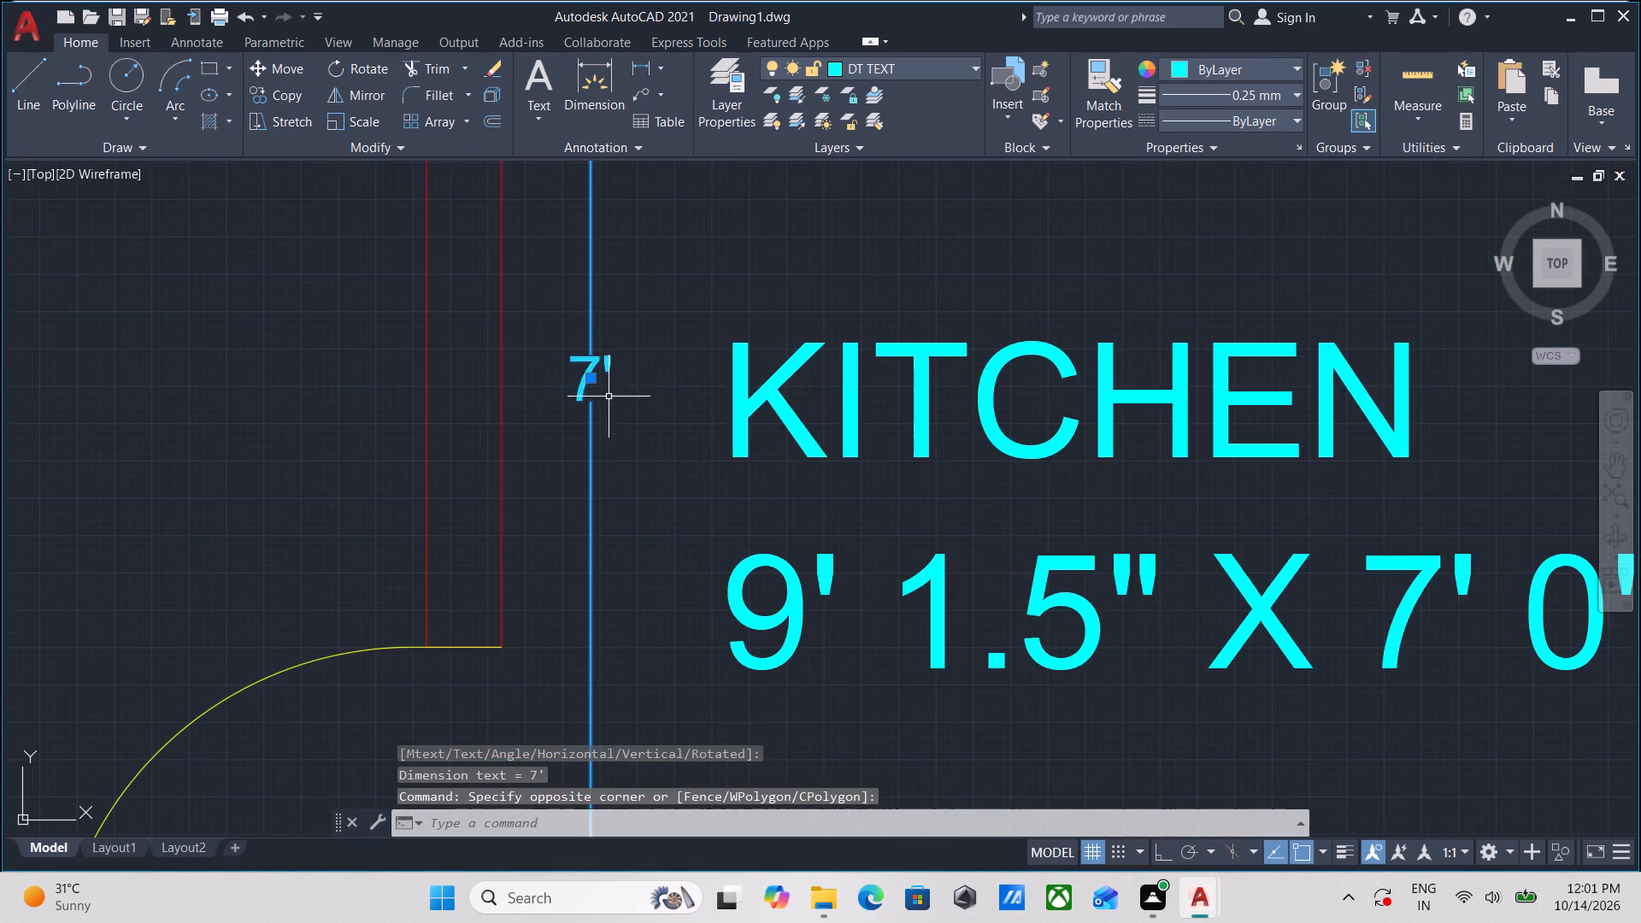
{"action": "scroll", "coordinate": [609, 397], "scroll_direction": "up", "scroll_amount": 2}
{"action": "left_click", "coordinate": [609, 397]}
{"action": "left_click", "coordinate": [555, 283]}
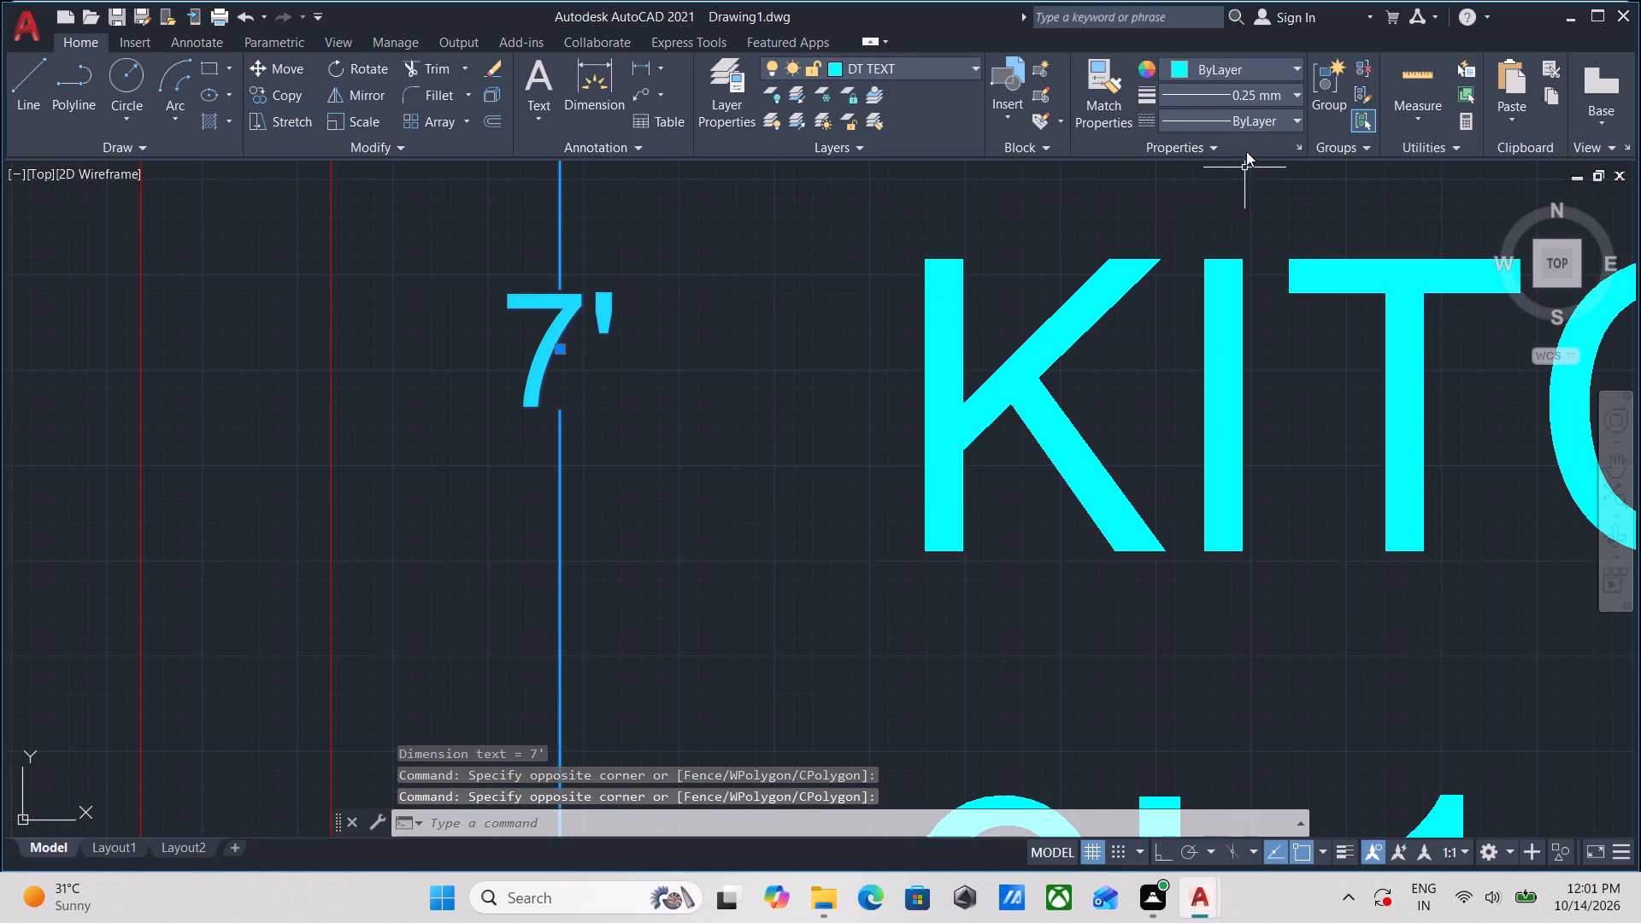
{"action": "left_click", "coordinate": [1215, 141]}
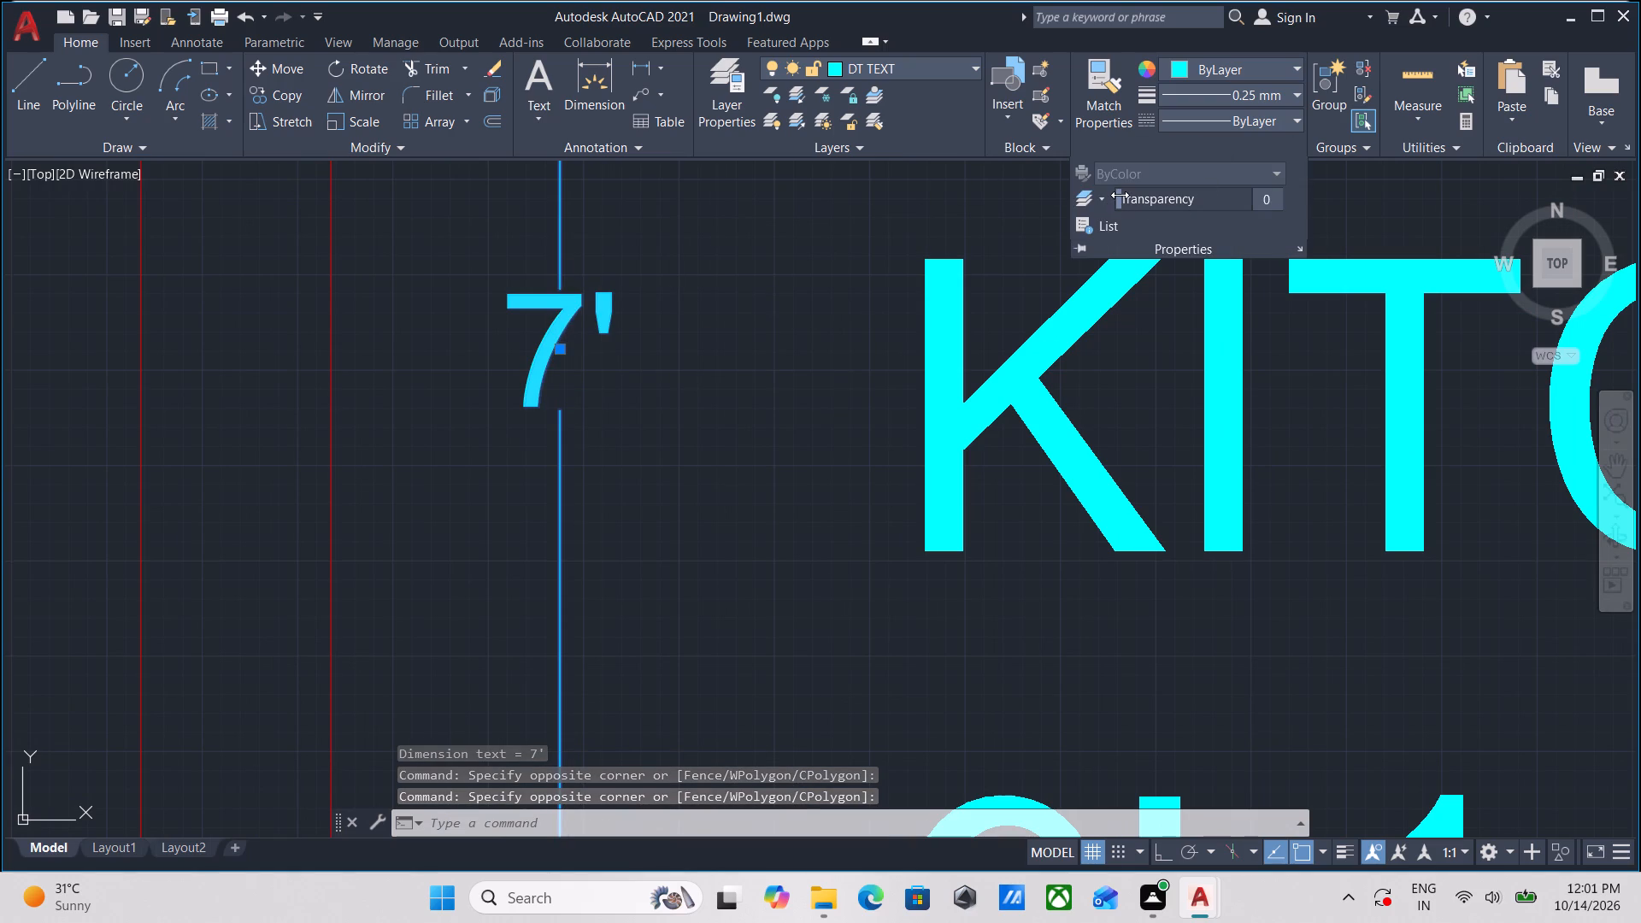
{"action": "left_click_drag", "start_coordinate": [1120, 195], "coordinate": [1279, 193]}
{"action": "left_click_drag", "start_coordinate": [1144, 197], "coordinate": [1196, 196]}
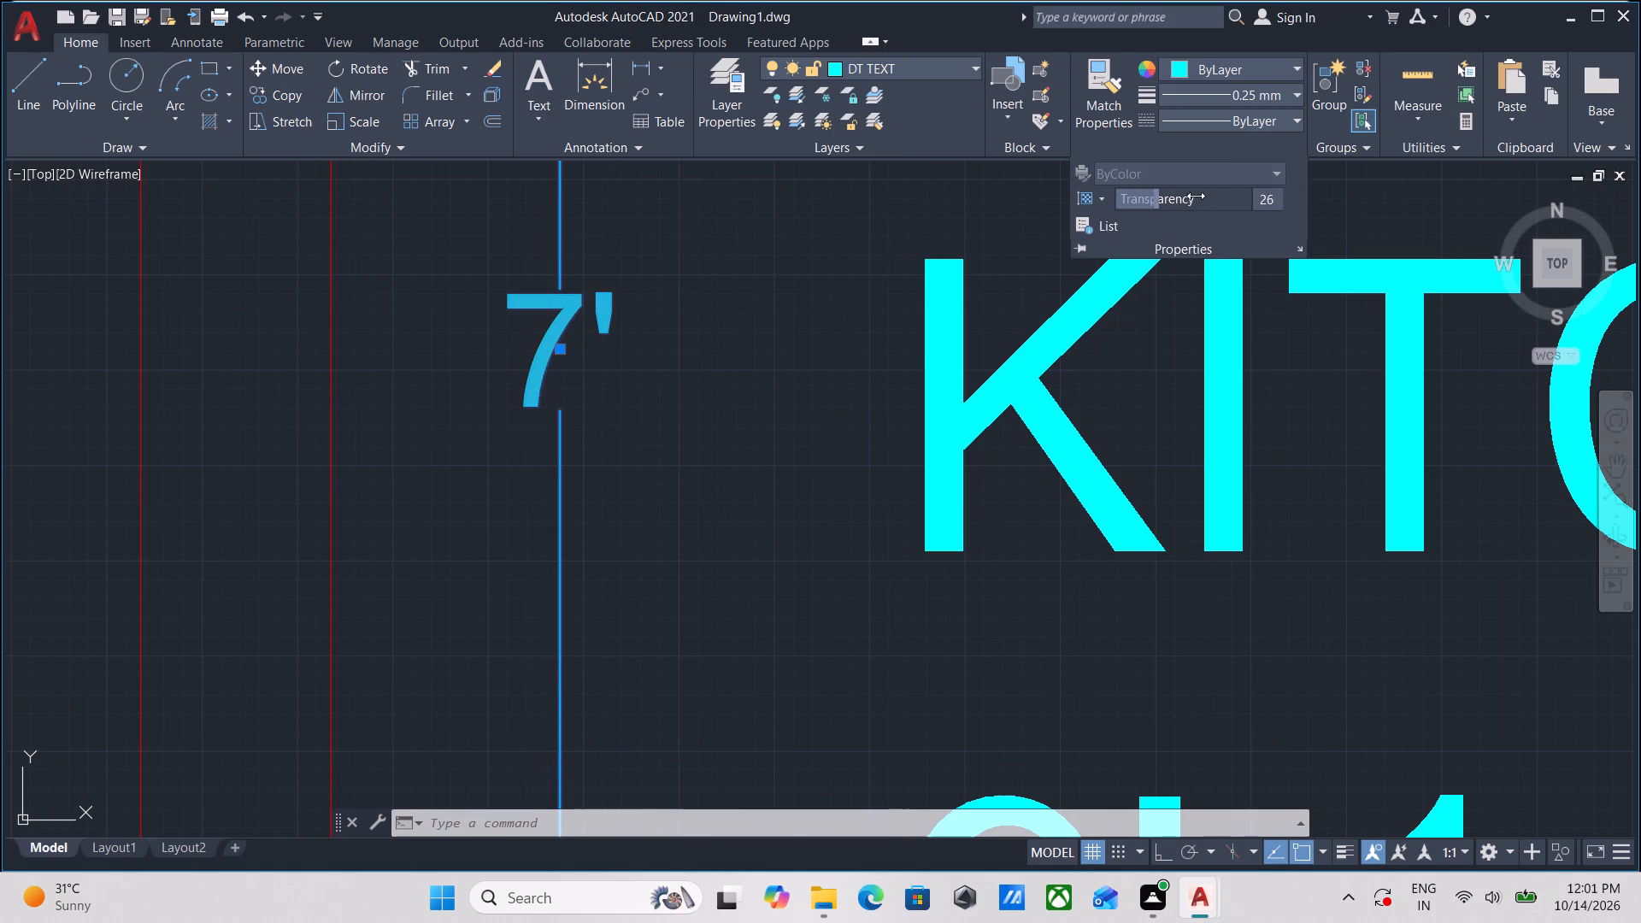
{"action": "left_click_drag", "start_coordinate": [1196, 196], "coordinate": [1274, 197]}
{"action": "scroll", "coordinate": [849, 310], "scroll_direction": "down", "scroll_amount": 2}
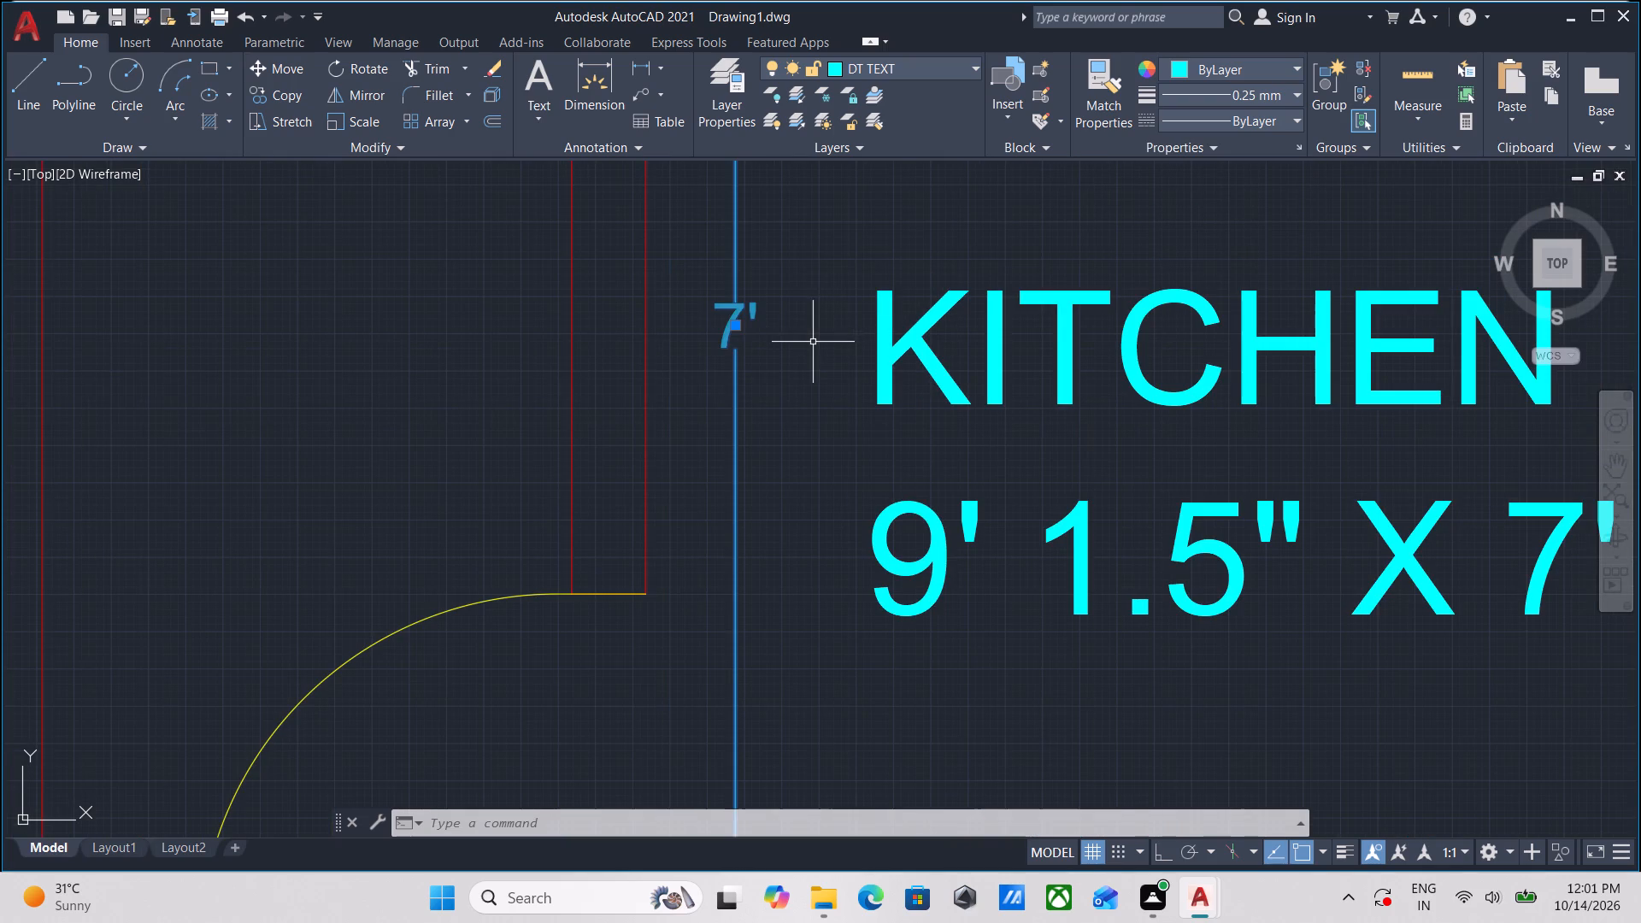
{"action": "key", "text": "Escape"}
Examine the kitchen's vertical dimension at different zoom levels against the surrounding walls and room labels.
{"action": "scroll", "coordinate": [812, 342], "scroll_direction": "down", "scroll_amount": 4}
{"action": "middle_click_drag", "start_coordinate": [851, 338], "coordinate": [774, 393]}
{"action": "scroll", "coordinate": [764, 320], "scroll_direction": "up", "scroll_amount": 1}
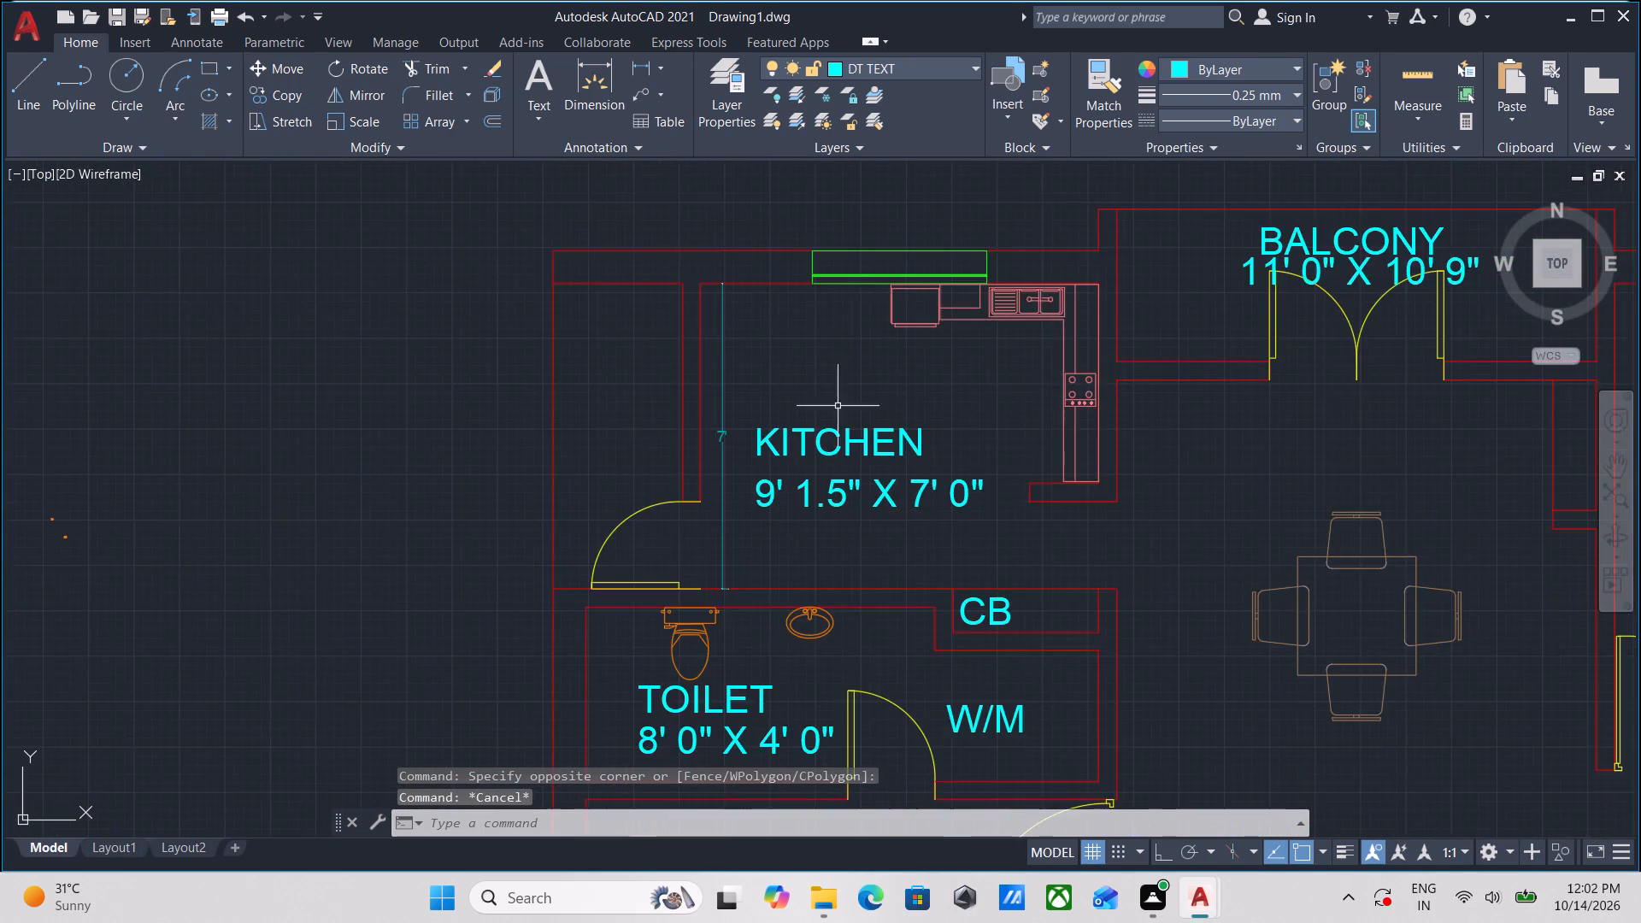
{"action": "scroll", "coordinate": [837, 391], "scroll_direction": "up", "scroll_amount": 1}
{"action": "scroll", "coordinate": [651, 352], "scroll_direction": "up", "scroll_amount": 2}
{"action": "scroll", "coordinate": [767, 330], "scroll_direction": "down", "scroll_amount": 2}
{"action": "middle_click_drag", "start_coordinate": [767, 330], "coordinate": [626, 480]}
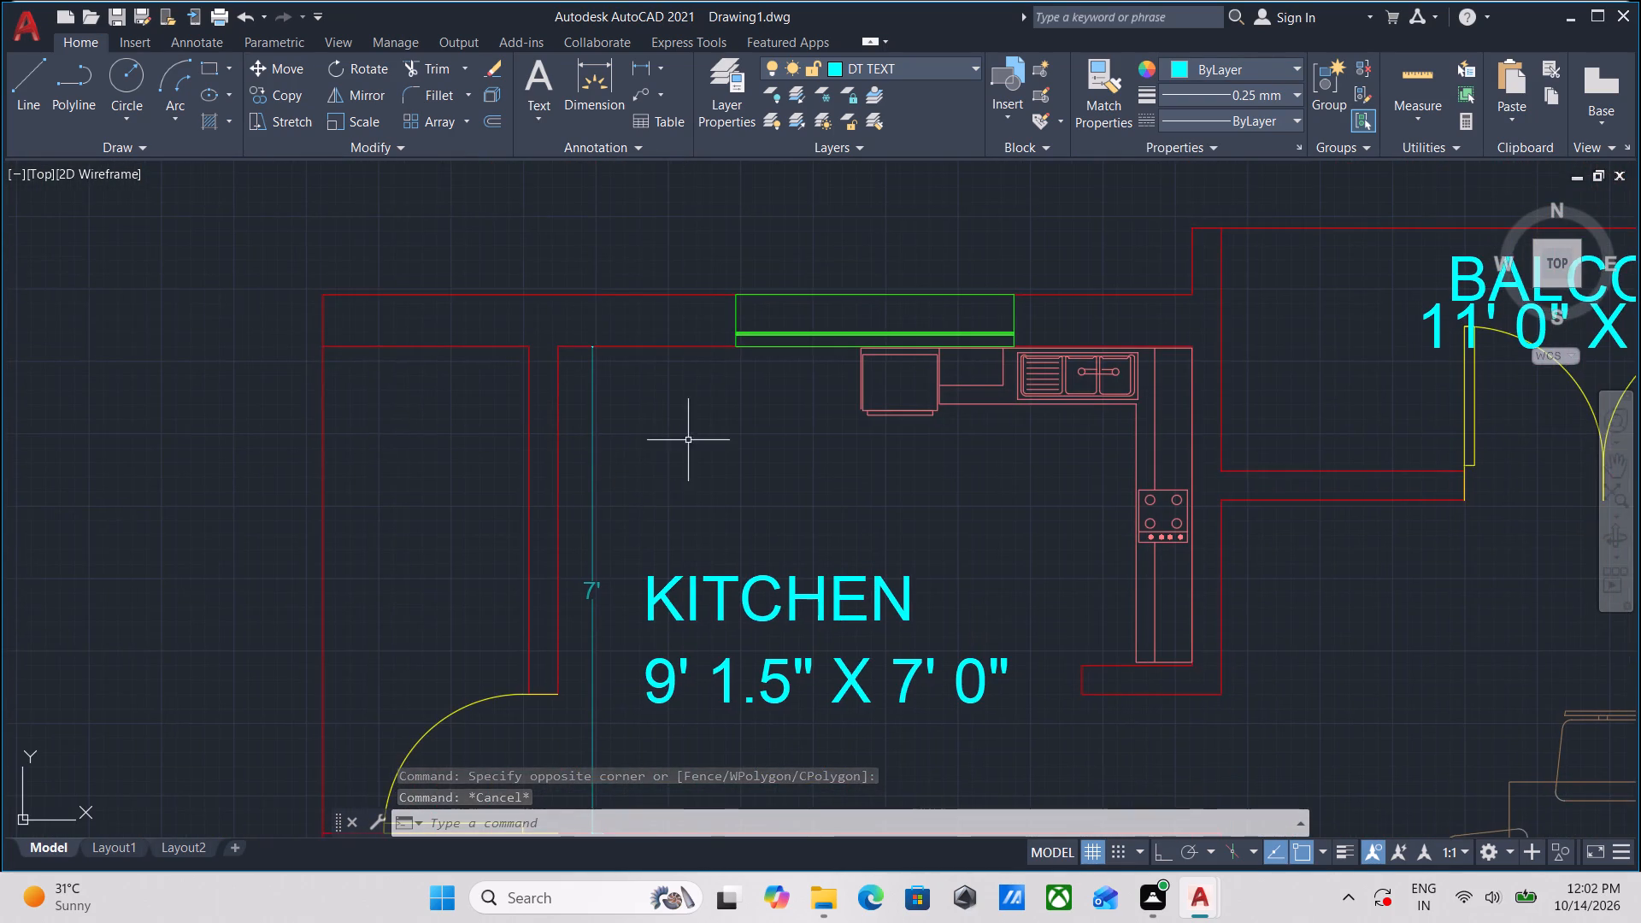
{"action": "middle_click_drag", "start_coordinate": [688, 440], "coordinate": [700, 391]}
{"action": "scroll", "coordinate": [832, 426], "scroll_direction": "down", "scroll_amount": 1}
{"action": "middle_click_drag", "start_coordinate": [832, 426], "coordinate": [838, 322]}
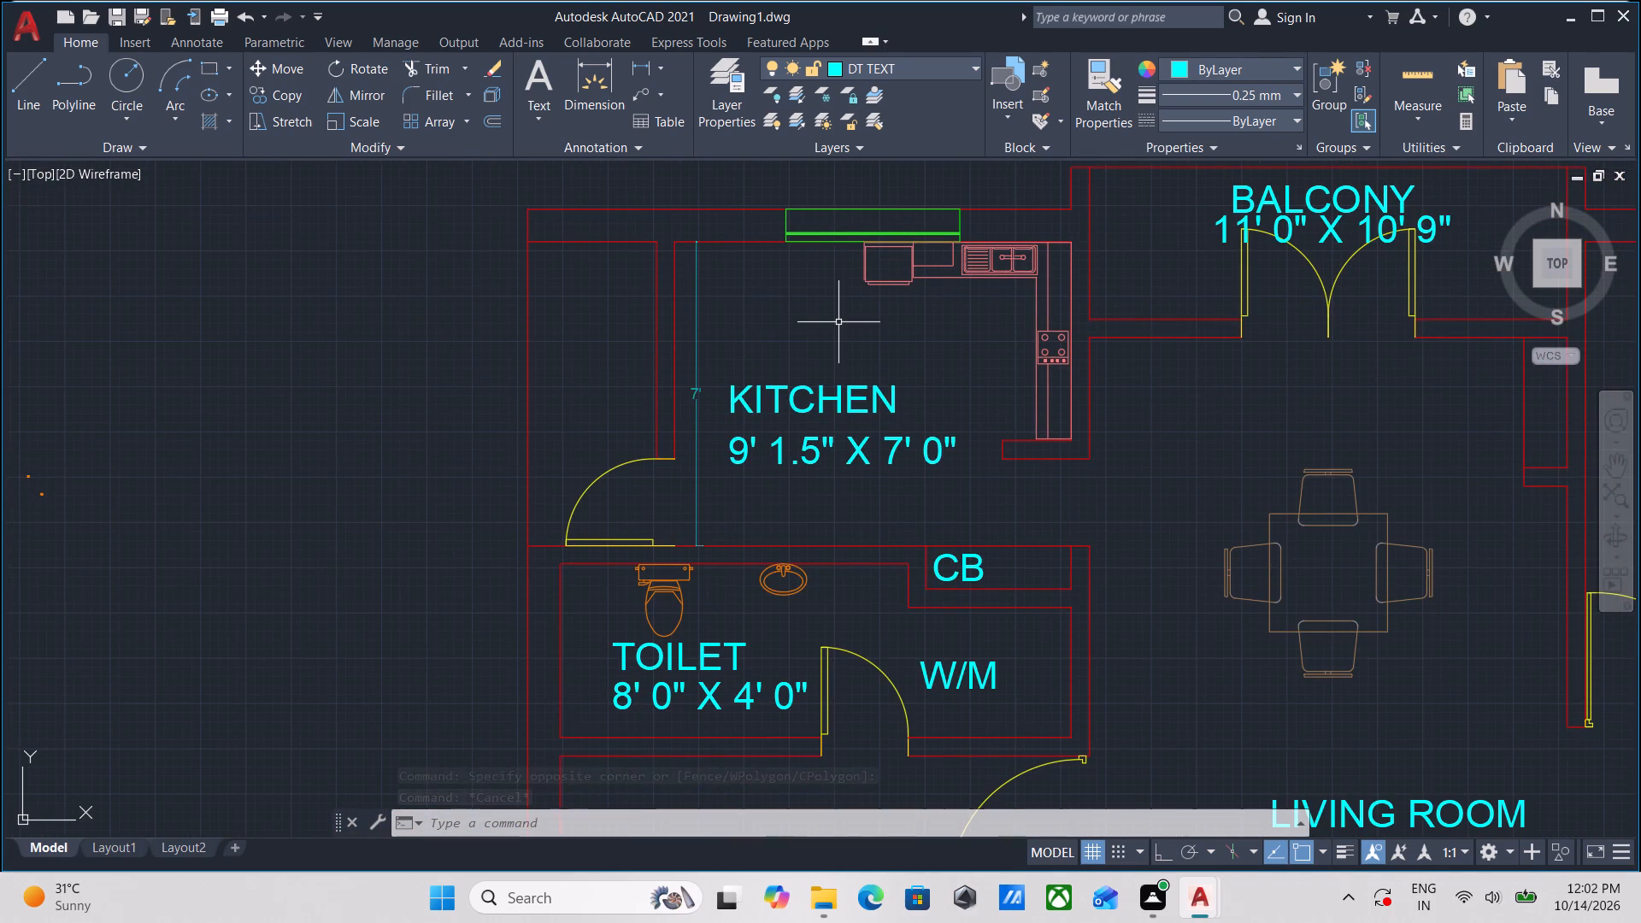
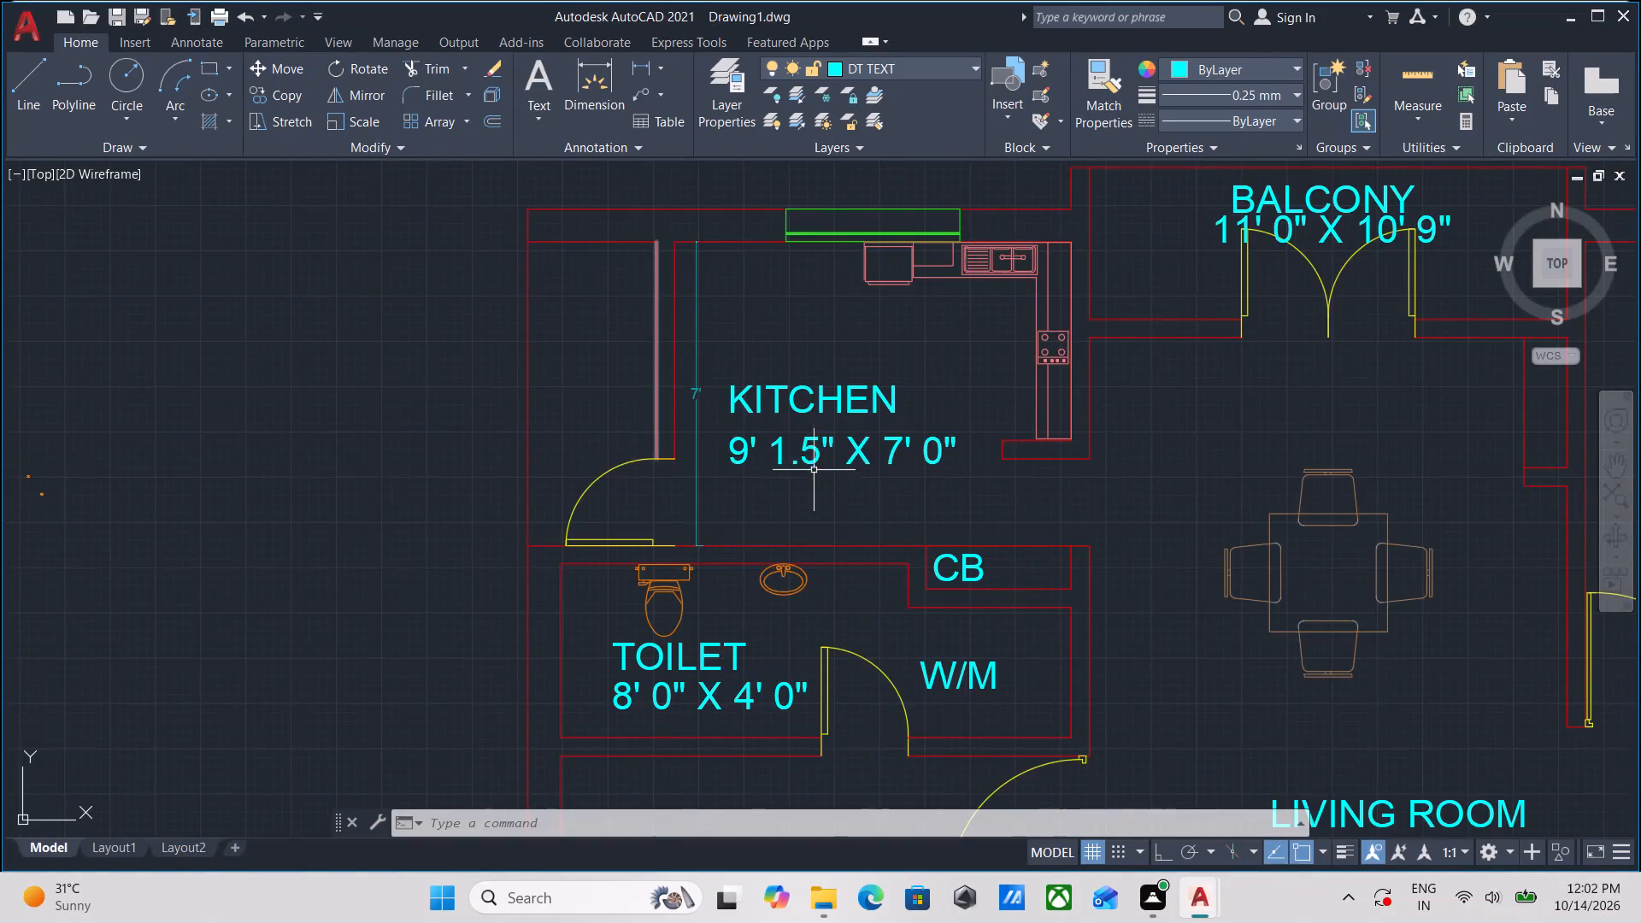
Erase the vertical 7' dimension beside the kitchen's inner wall.
{"action": "scroll", "coordinate": [809, 478], "scroll_direction": "up", "scroll_amount": 3}
{"action": "scroll", "coordinate": [806, 469], "scroll_direction": "down", "scroll_amount": 3}
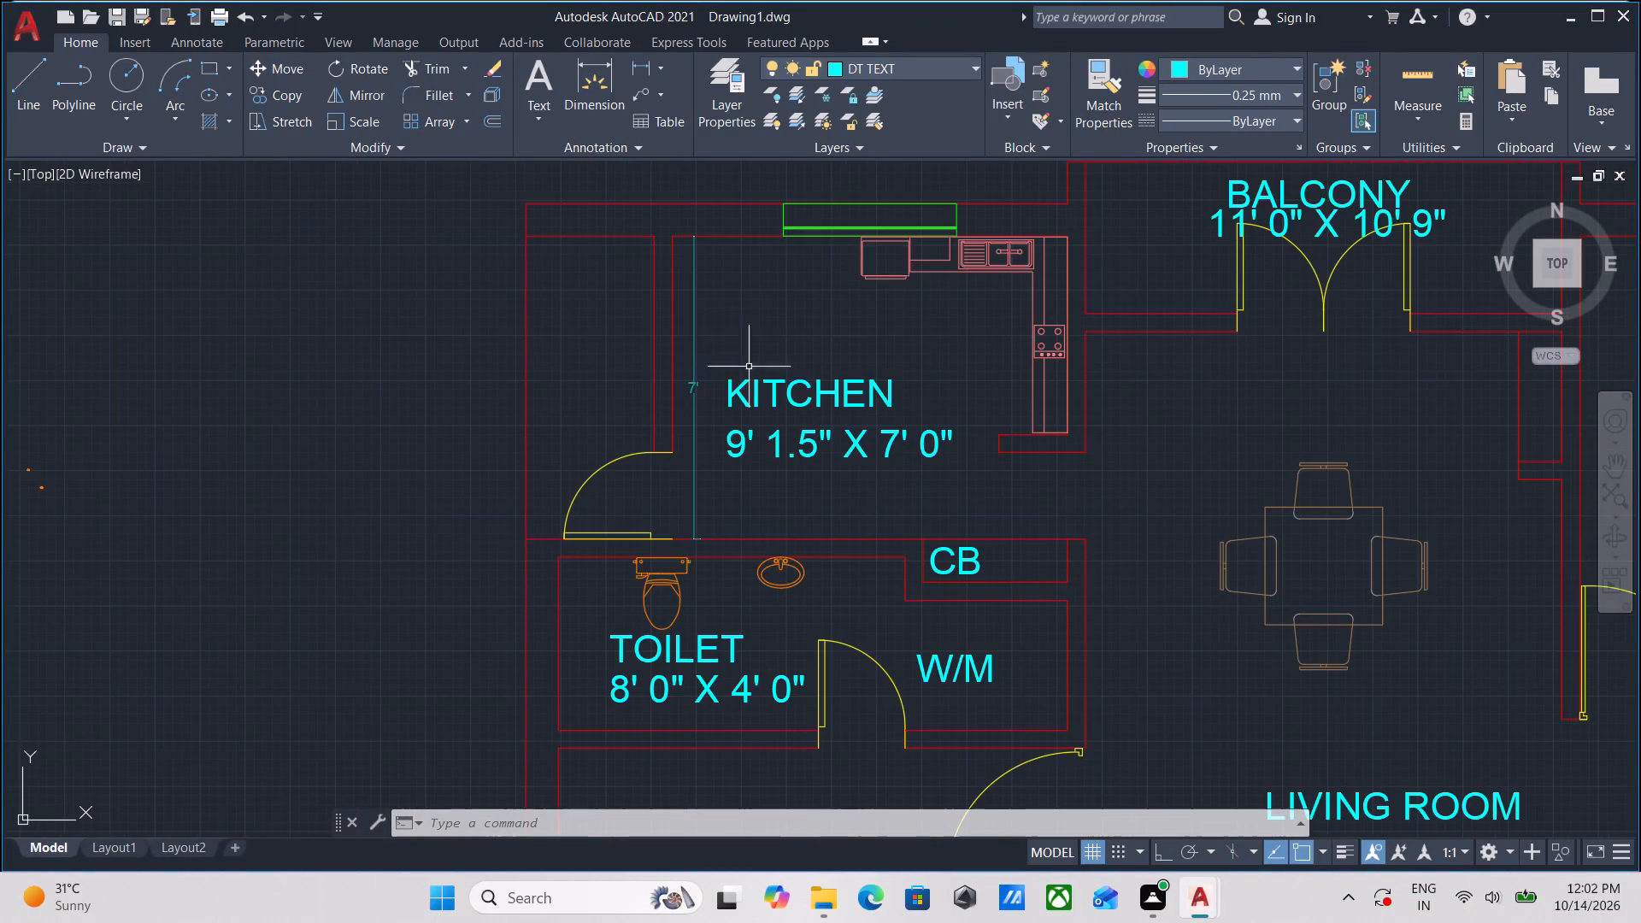
{"action": "left_click", "coordinate": [704, 370]}
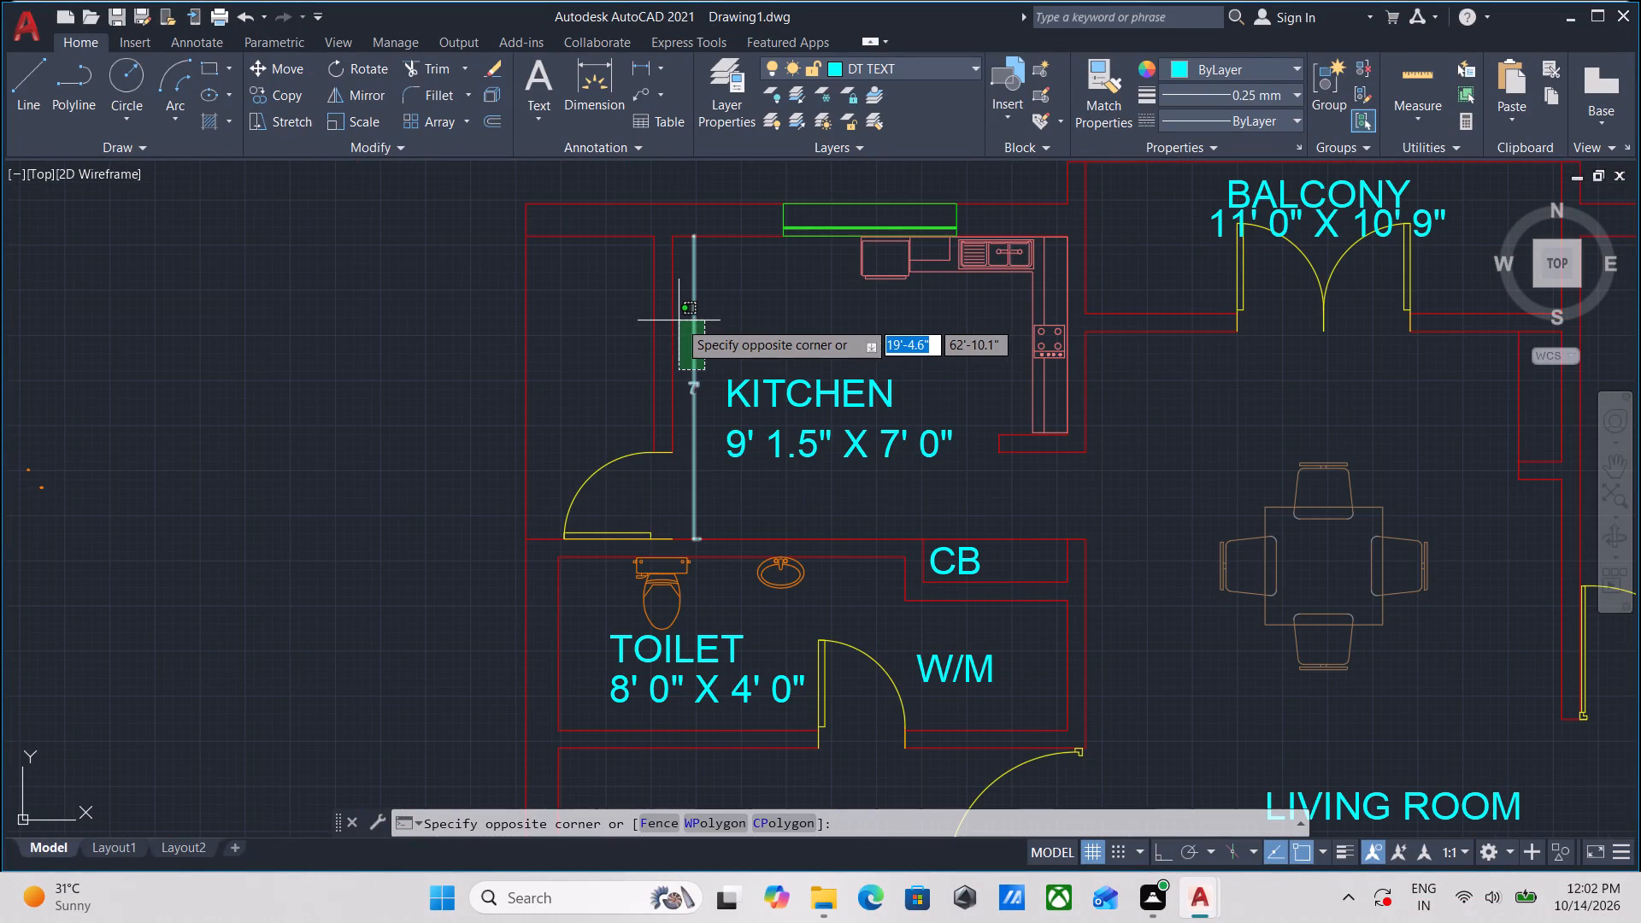
{"action": "left_click", "coordinate": [679, 320]}
{"action": "right_click", "coordinate": [679, 320]}
{"action": "left_click", "coordinate": [723, 481]}
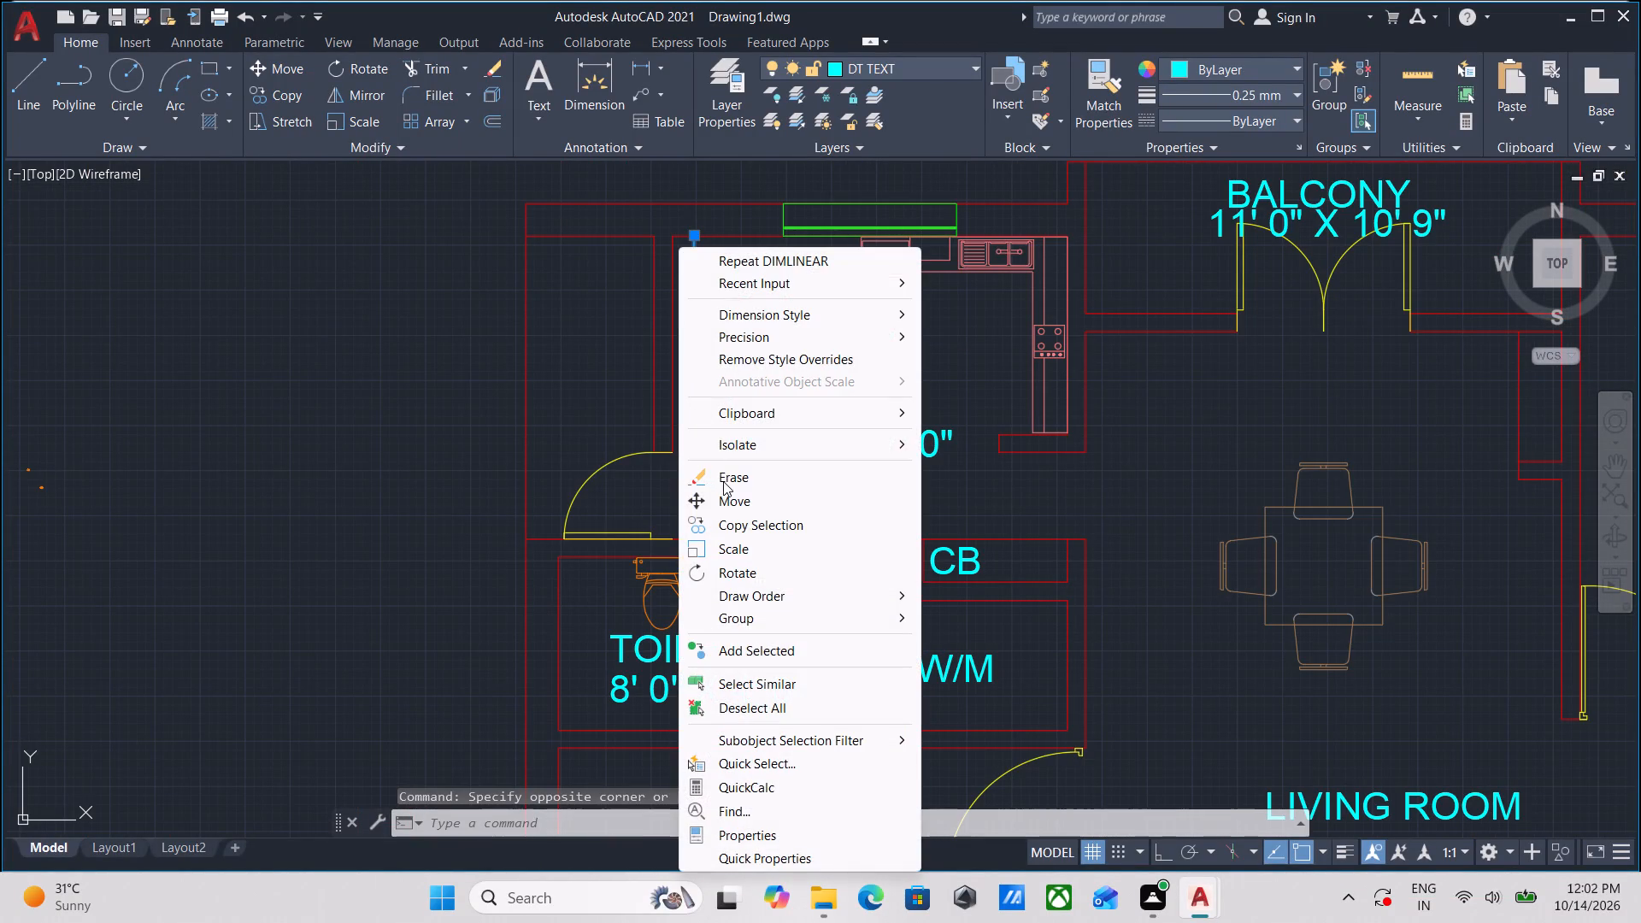
Copy the KITCHEN room label into the narrow space west of the kitchen.
{"action": "scroll", "coordinate": [758, 423], "scroll_direction": "up", "scroll_amount": 1}
{"action": "middle_click_drag", "start_coordinate": [670, 408], "coordinate": [694, 442]}
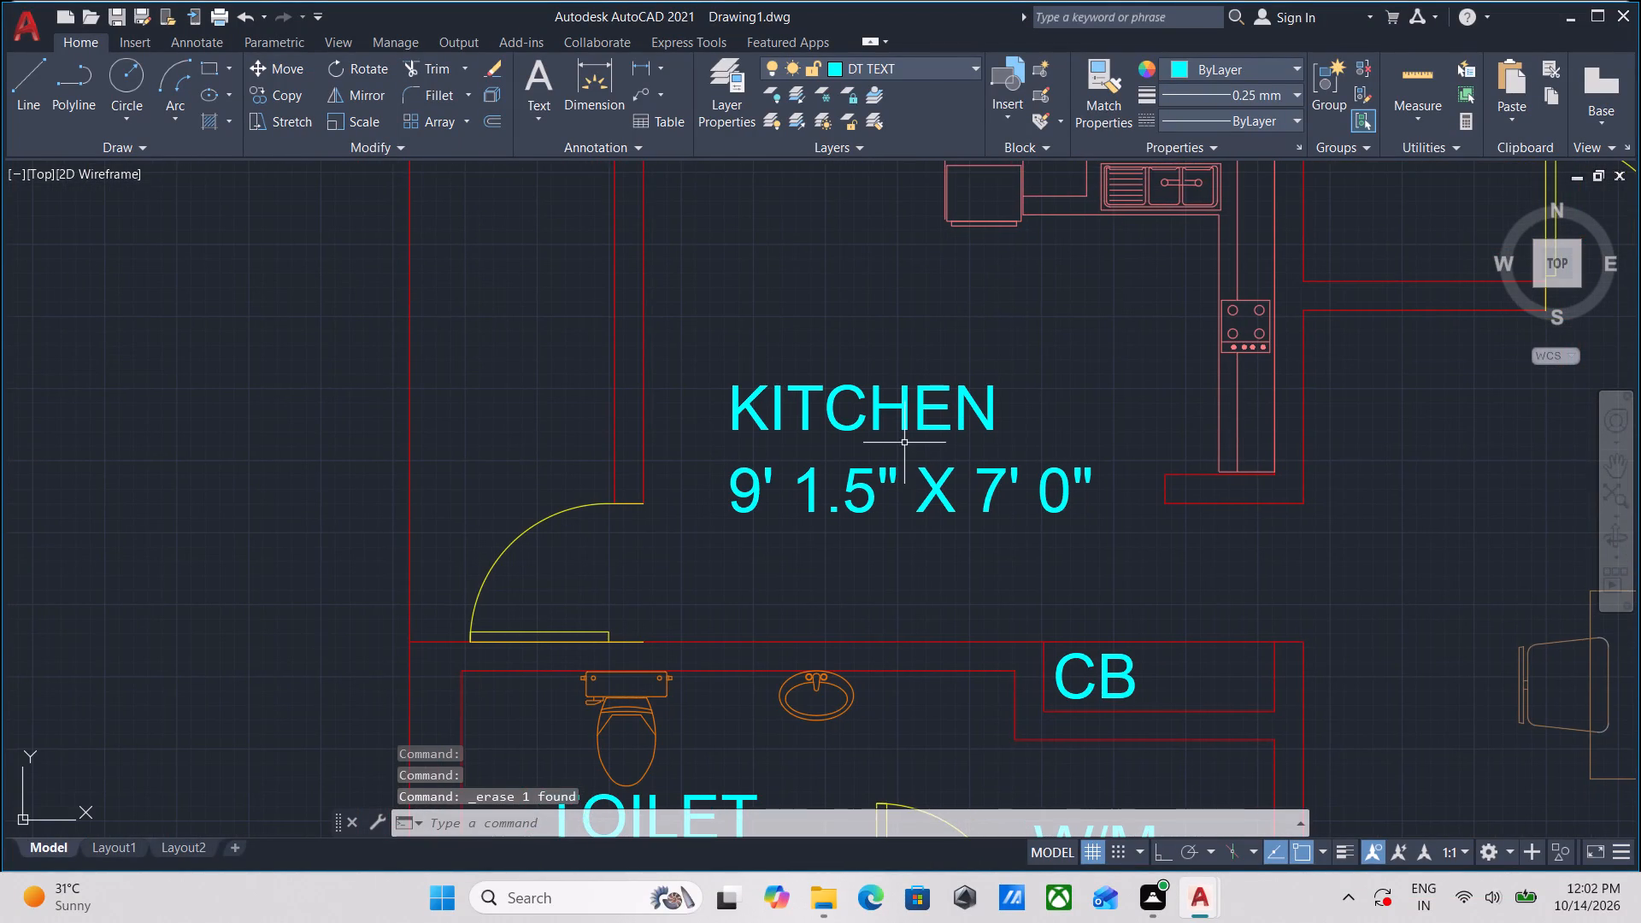
{"action": "left_click", "coordinate": [904, 441]}
{"action": "left_click", "coordinate": [839, 385]}
{"action": "type", "text": "CO"}
{"action": "key", "text": "Return"}
{"action": "left_click", "coordinate": [731, 428]}
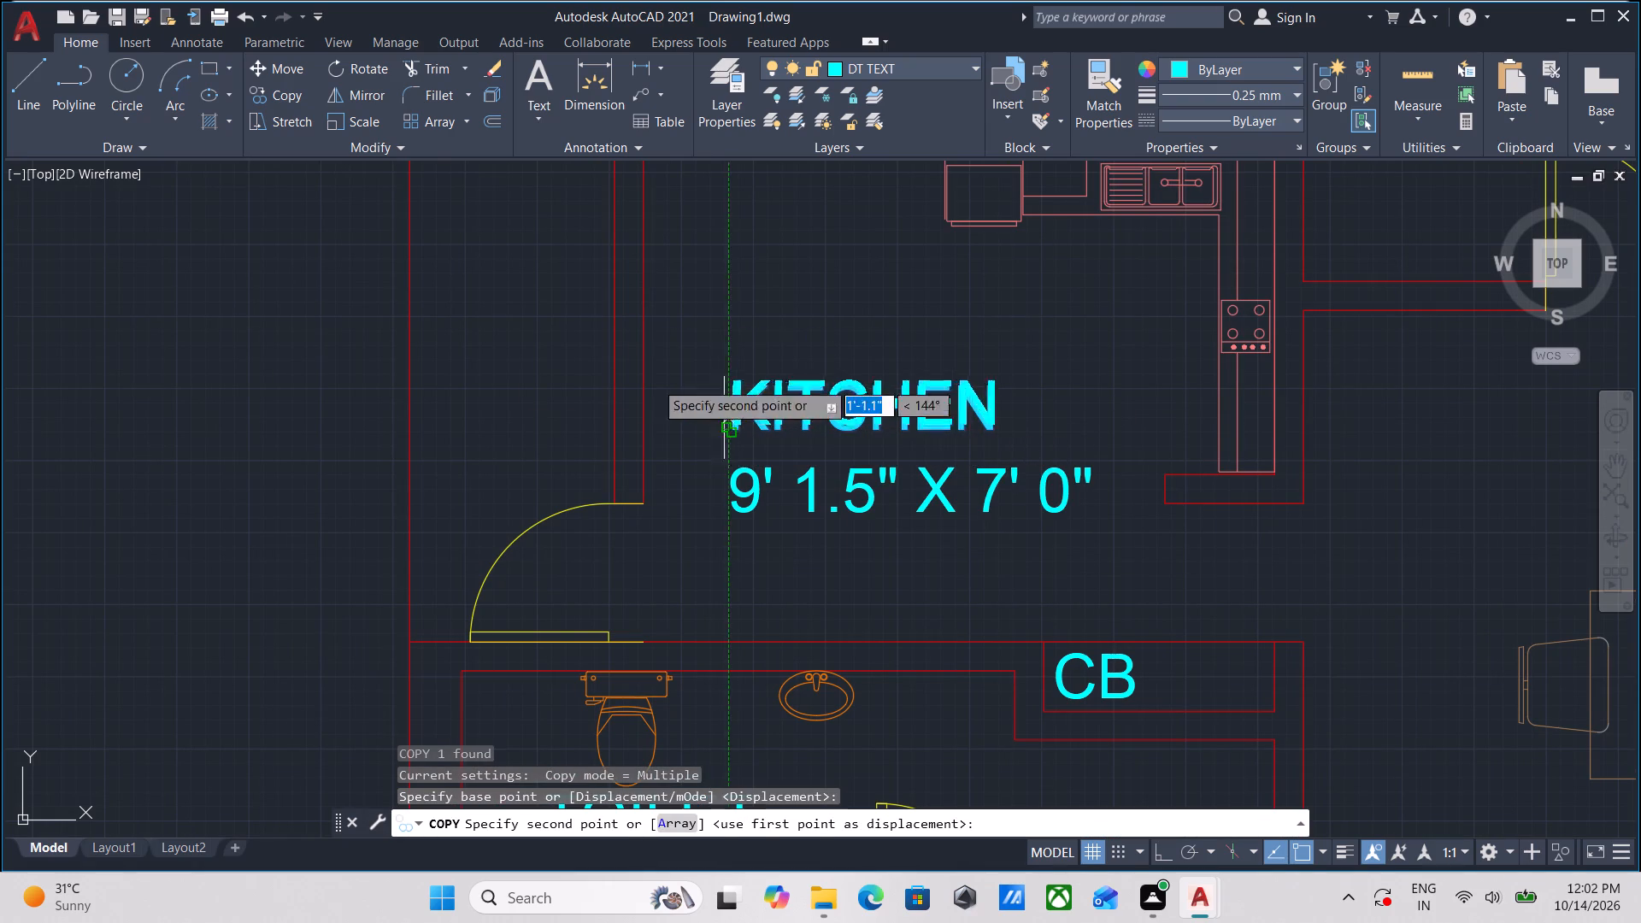
{"action": "left_click", "coordinate": [433, 403]}
{"action": "key", "text": "Escape"}
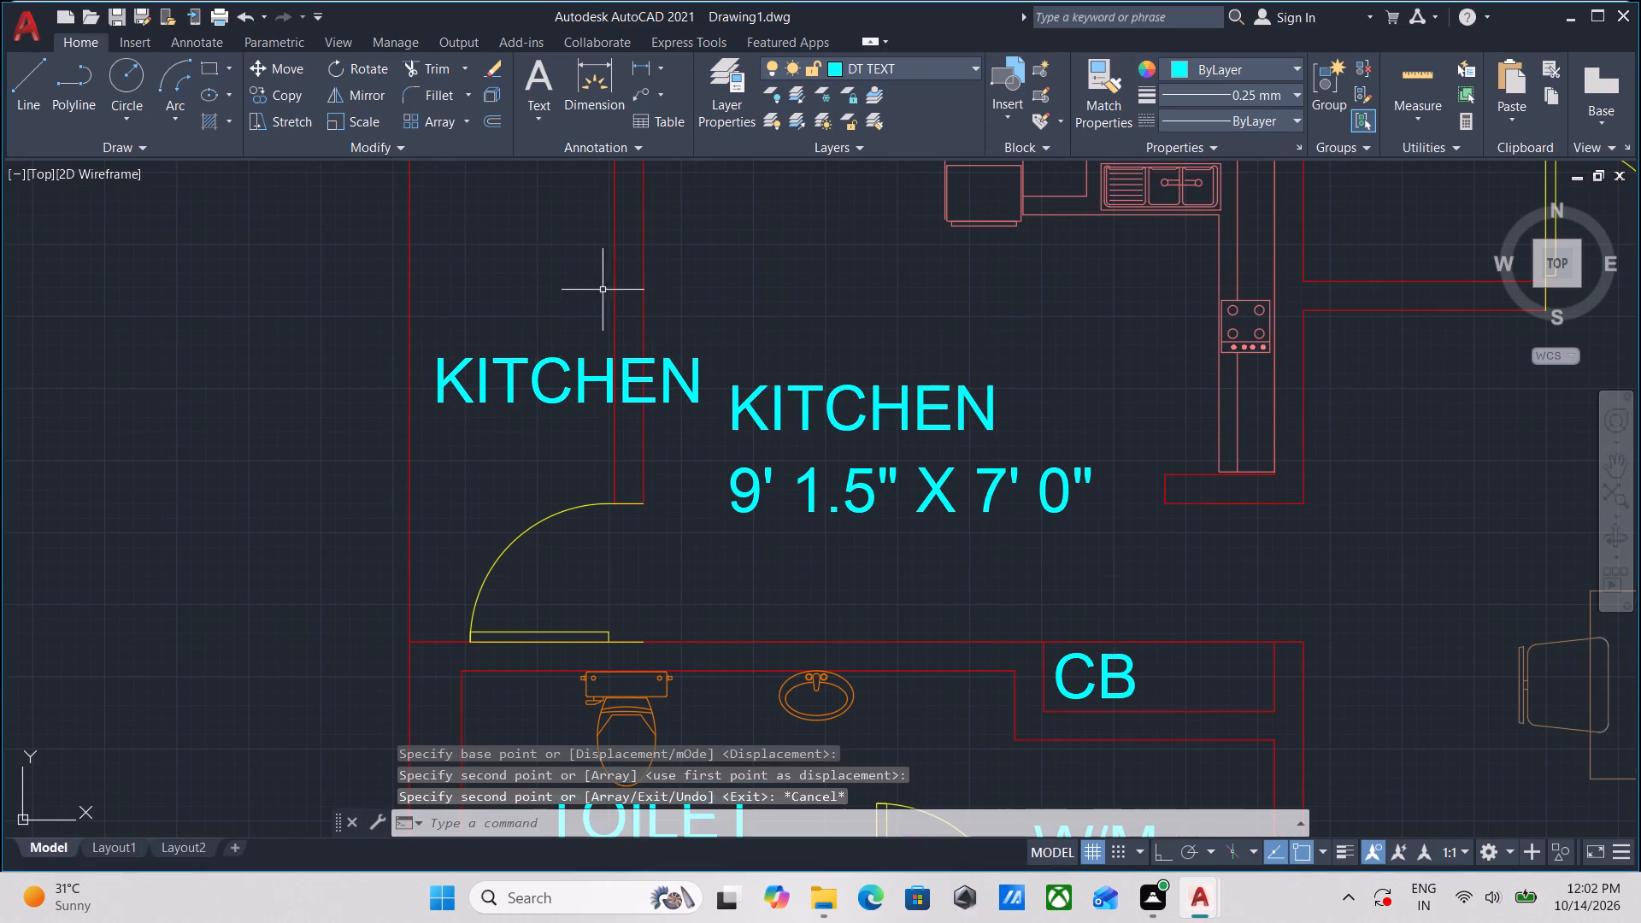
Rotate the copied KITCHEN label 90° about its lower-left end with Ortho turned on, so it reads vertically.
{"action": "left_click", "coordinate": [582, 280]}
{"action": "left_click_drag", "start_coordinate": [485, 386], "coordinate": [477, 394]}
{"action": "type", "text": "RO"}
{"action": "key", "text": "Return"}
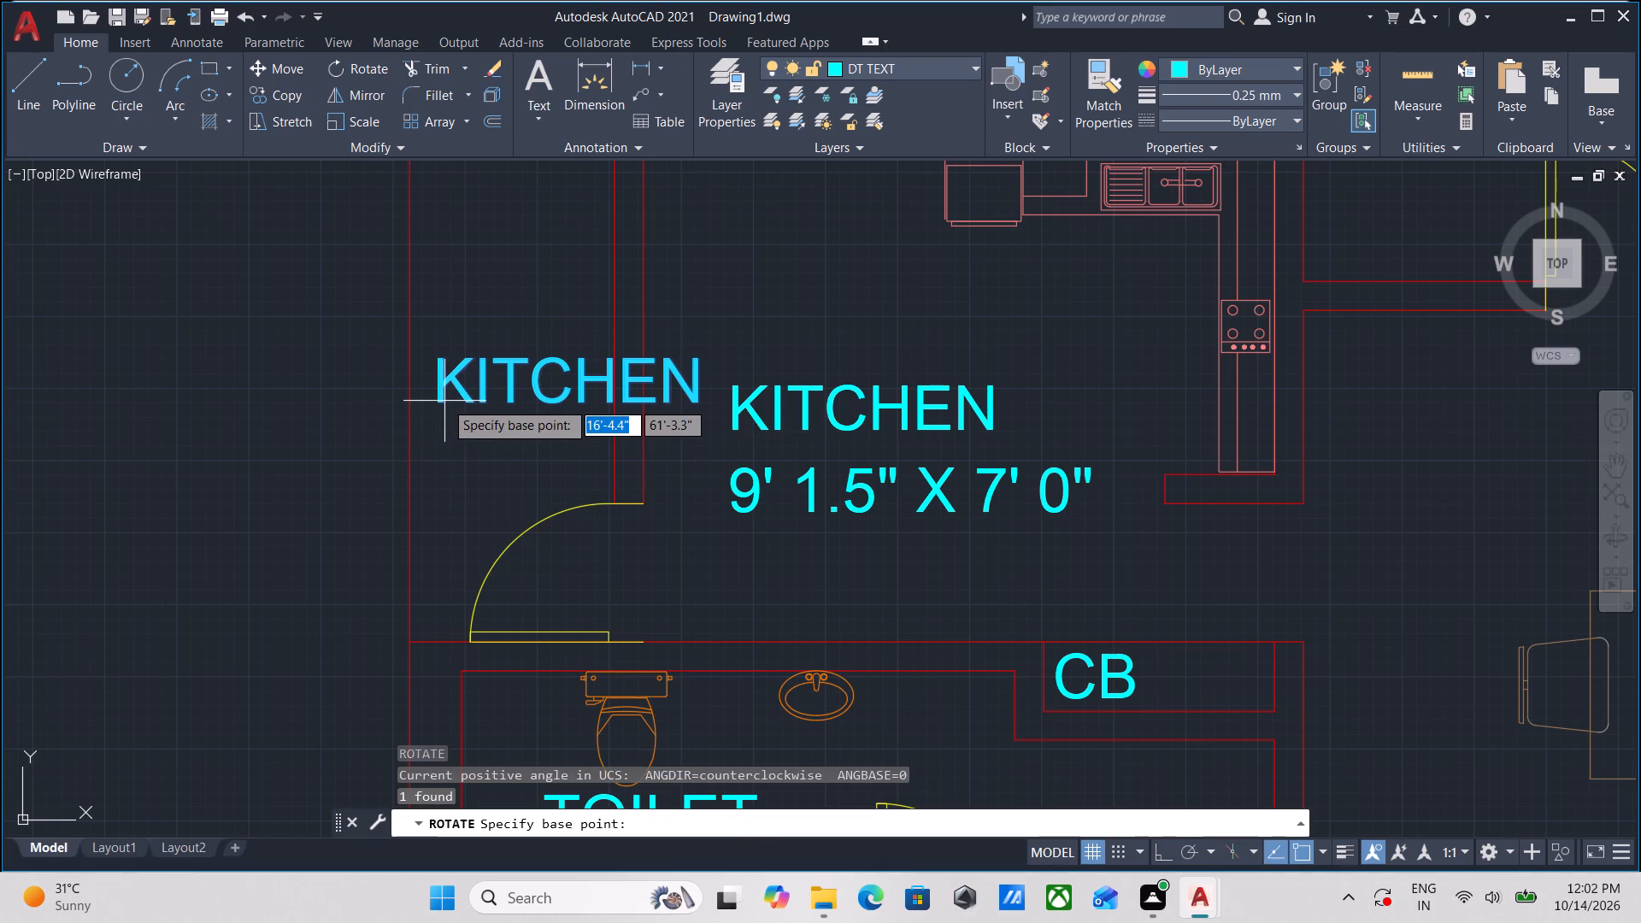
{"action": "left_click", "coordinate": [442, 401]}
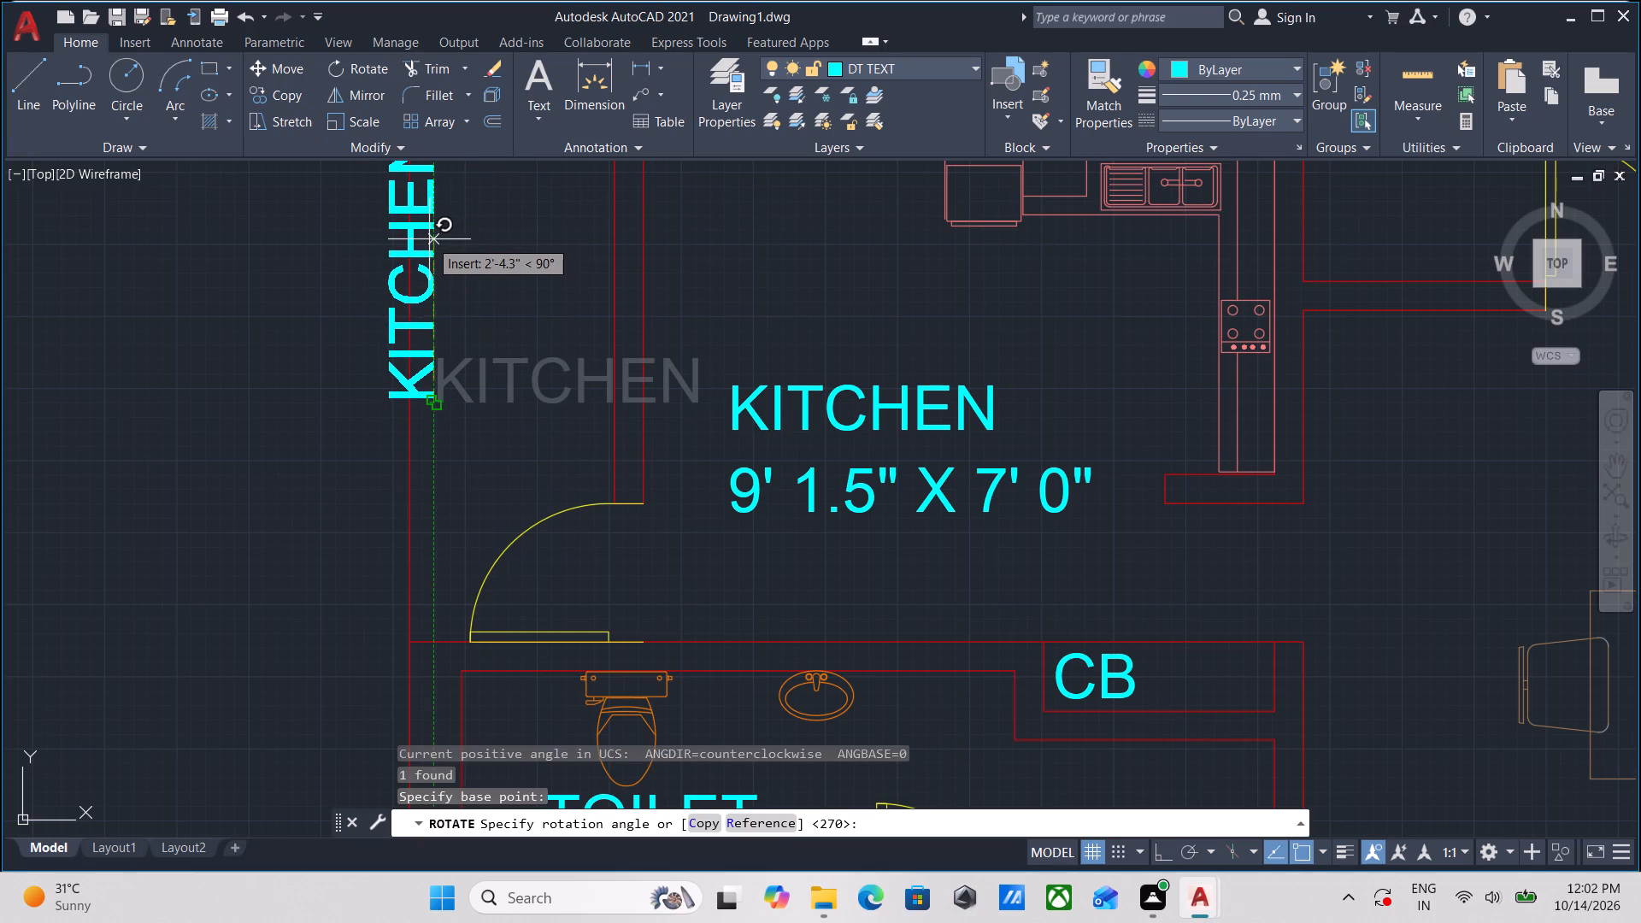
{"action": "key", "text": "F8"}
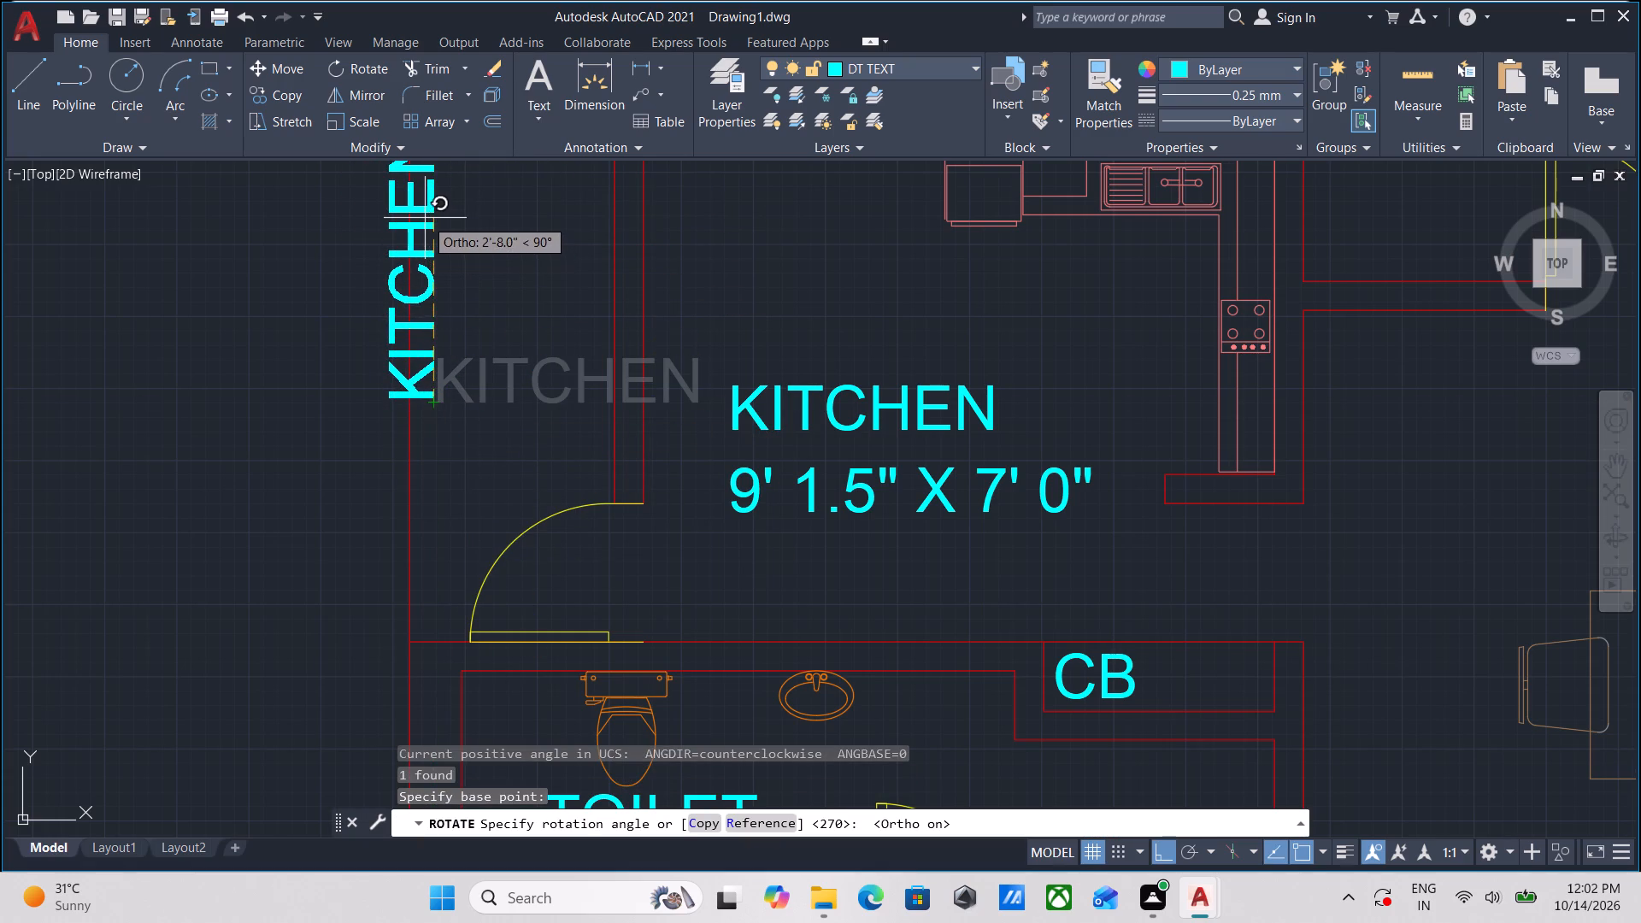
{"action": "left_click", "coordinate": [425, 218]}
Move the vertical KITCHEN label horizontally off the outer wall to the middle of the narrow space.
{"action": "left_click_drag", "start_coordinate": [439, 459], "coordinate": [438, 427]}
{"action": "left_click", "coordinate": [408, 344]}
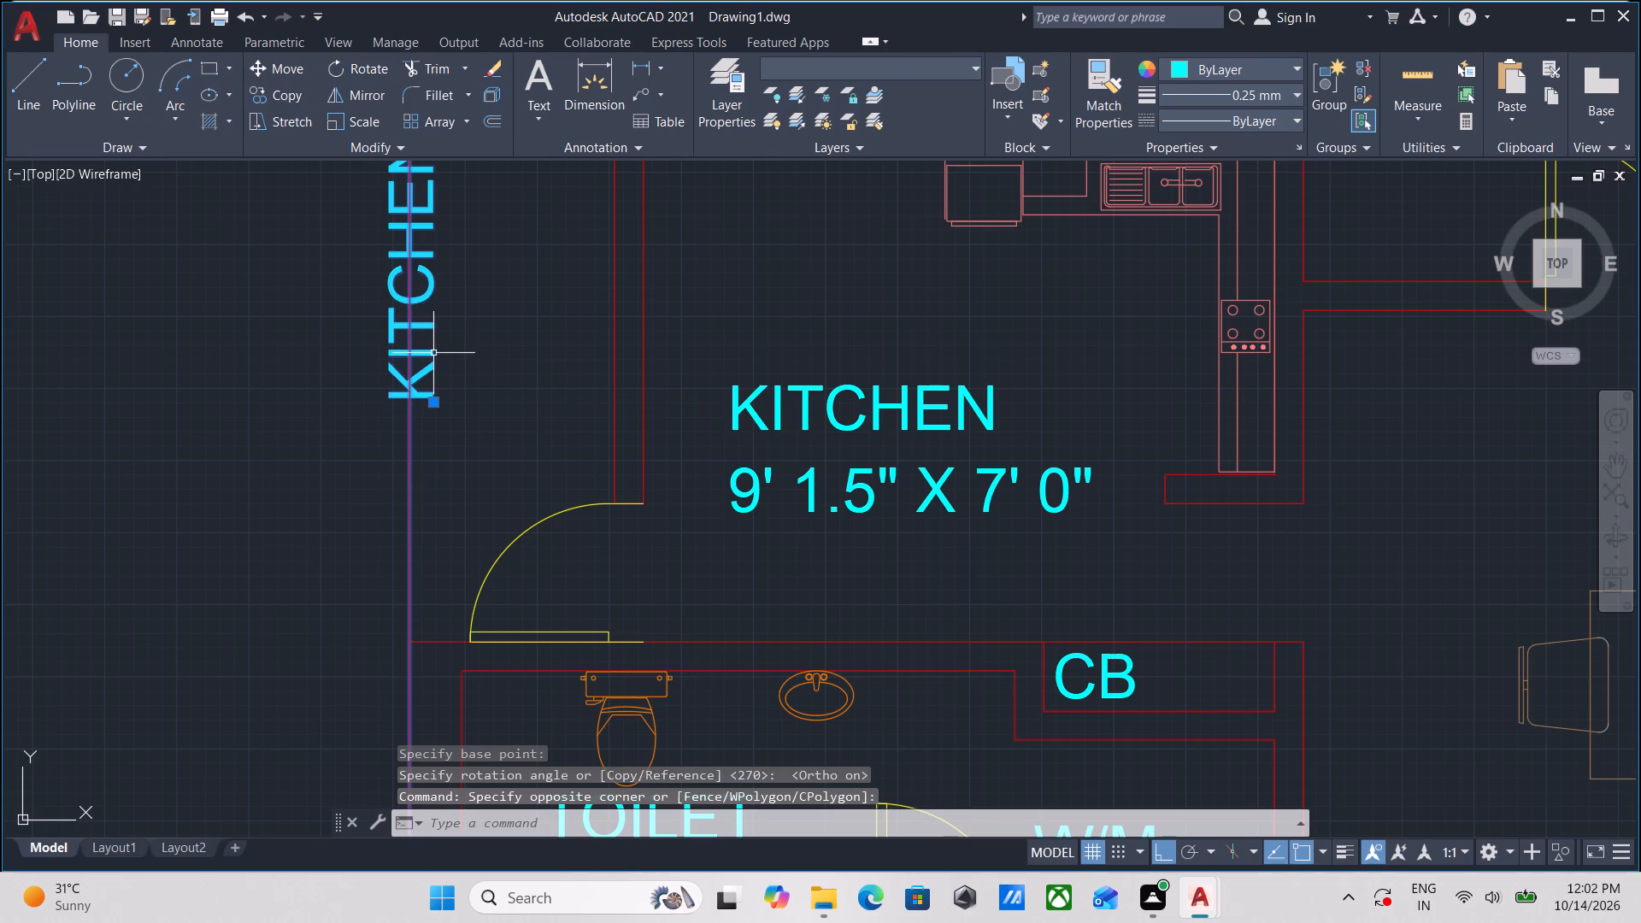
{"action": "key", "text": "Escape"}
{"action": "left_click", "coordinate": [449, 426]}
{"action": "left_click", "coordinate": [432, 338]}
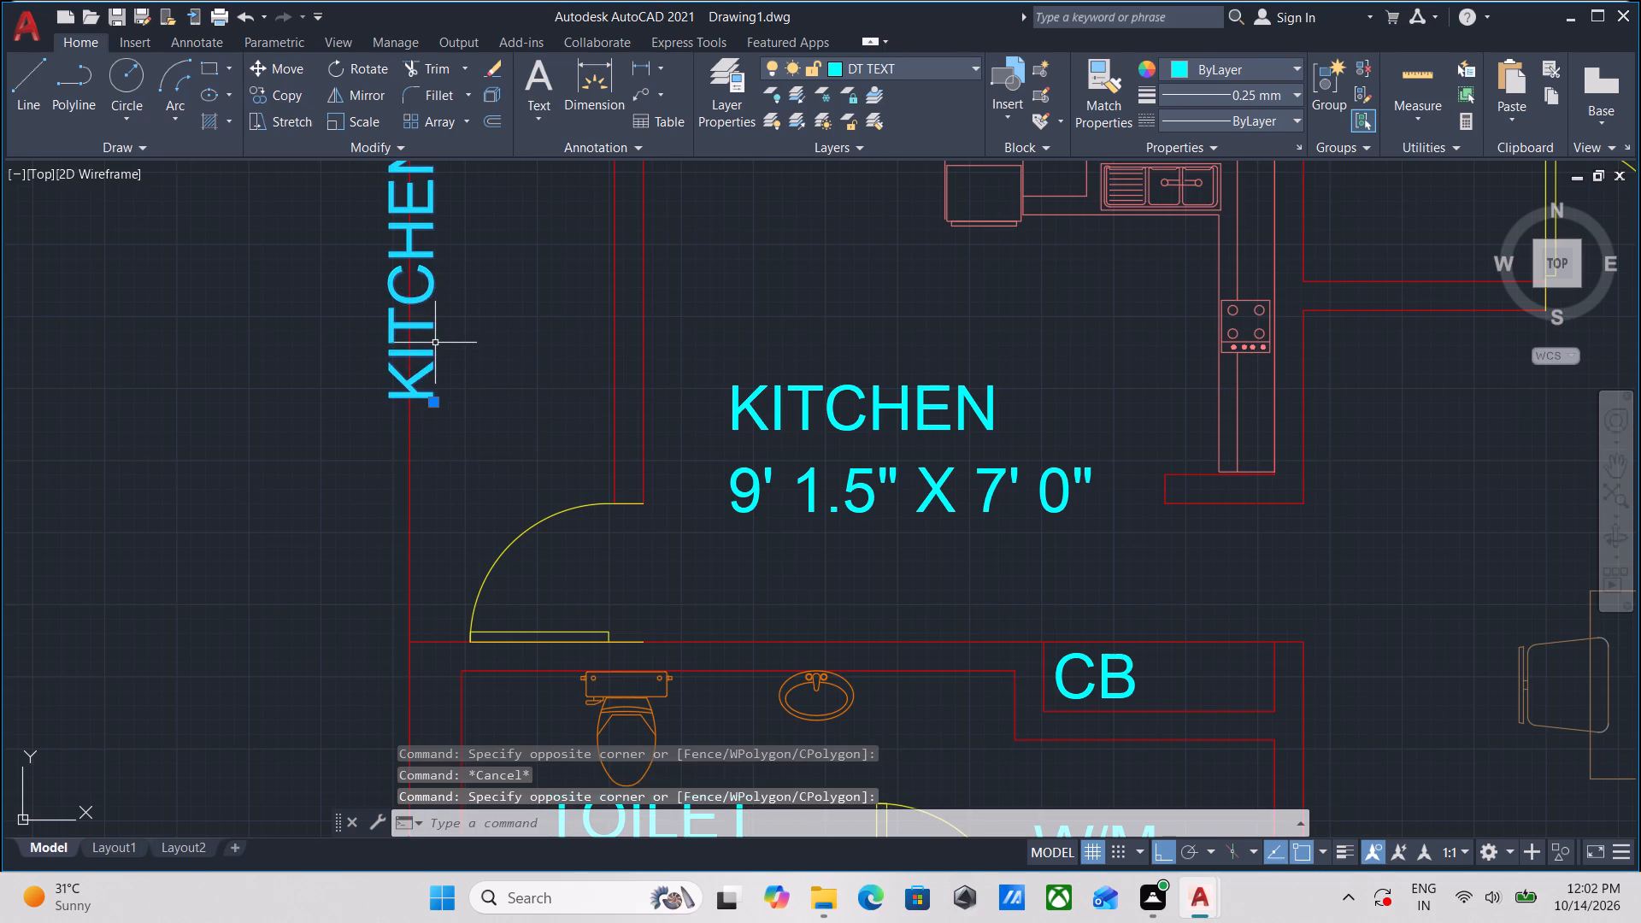
{"action": "key", "text": "m"}
{"action": "key", "text": "Return"}
{"action": "left_click", "coordinate": [429, 395]}
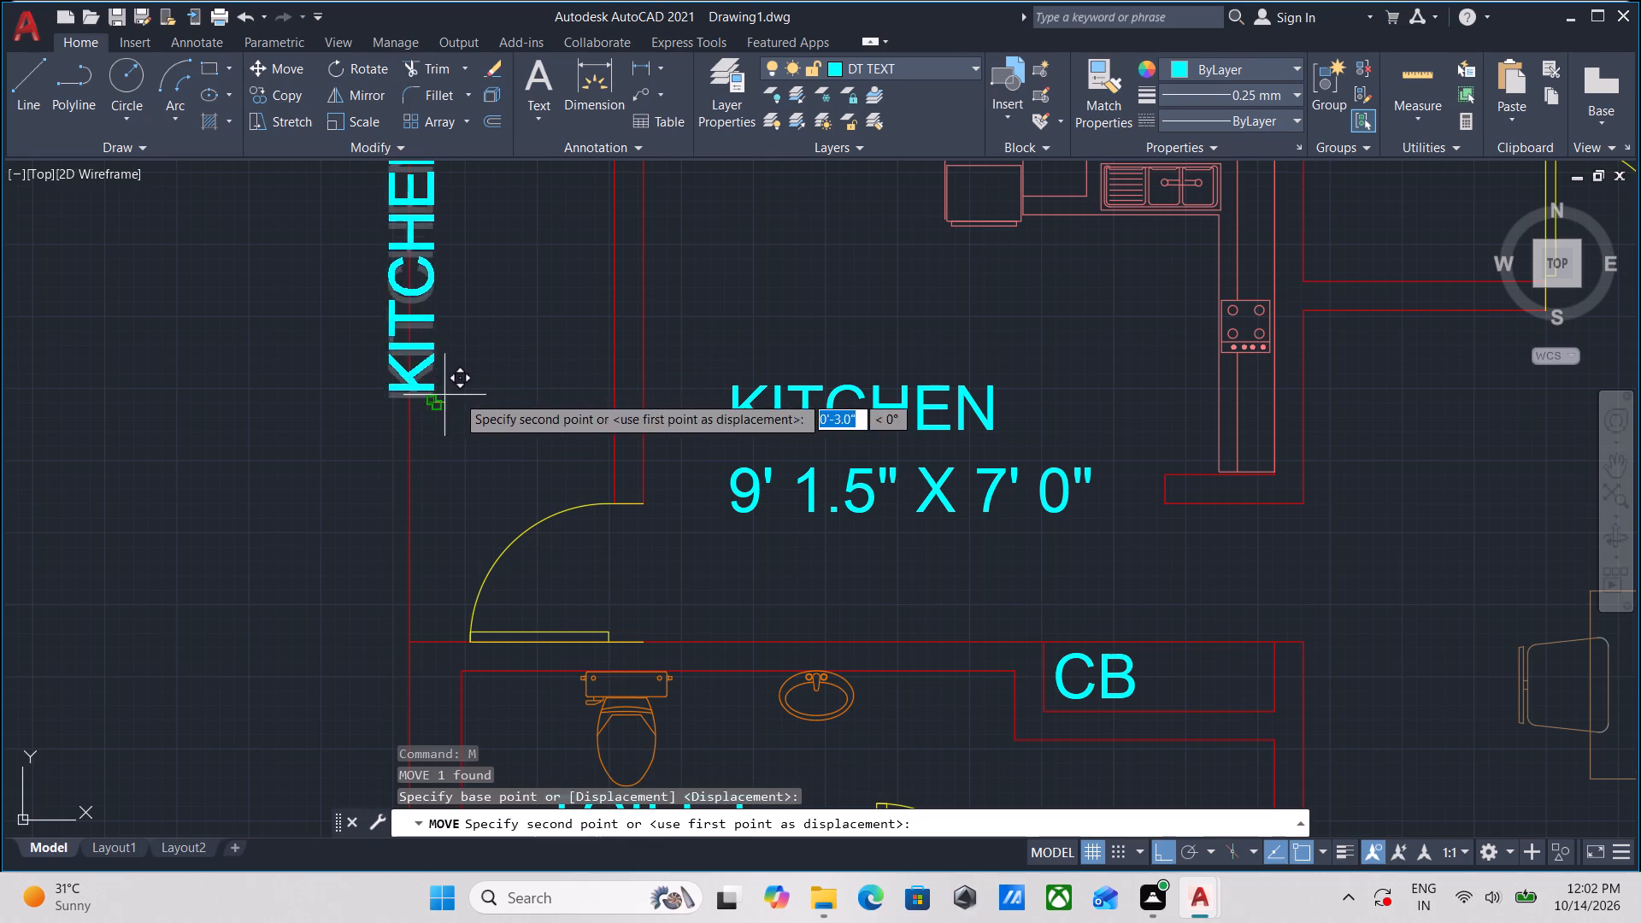
{"action": "left_click", "coordinate": [519, 398]}
Move the vertical KITCHEN label straight down about 1'-5" to centre it along the narrow space.
{"action": "middle_click_drag", "start_coordinate": [540, 379], "coordinate": [565, 511]}
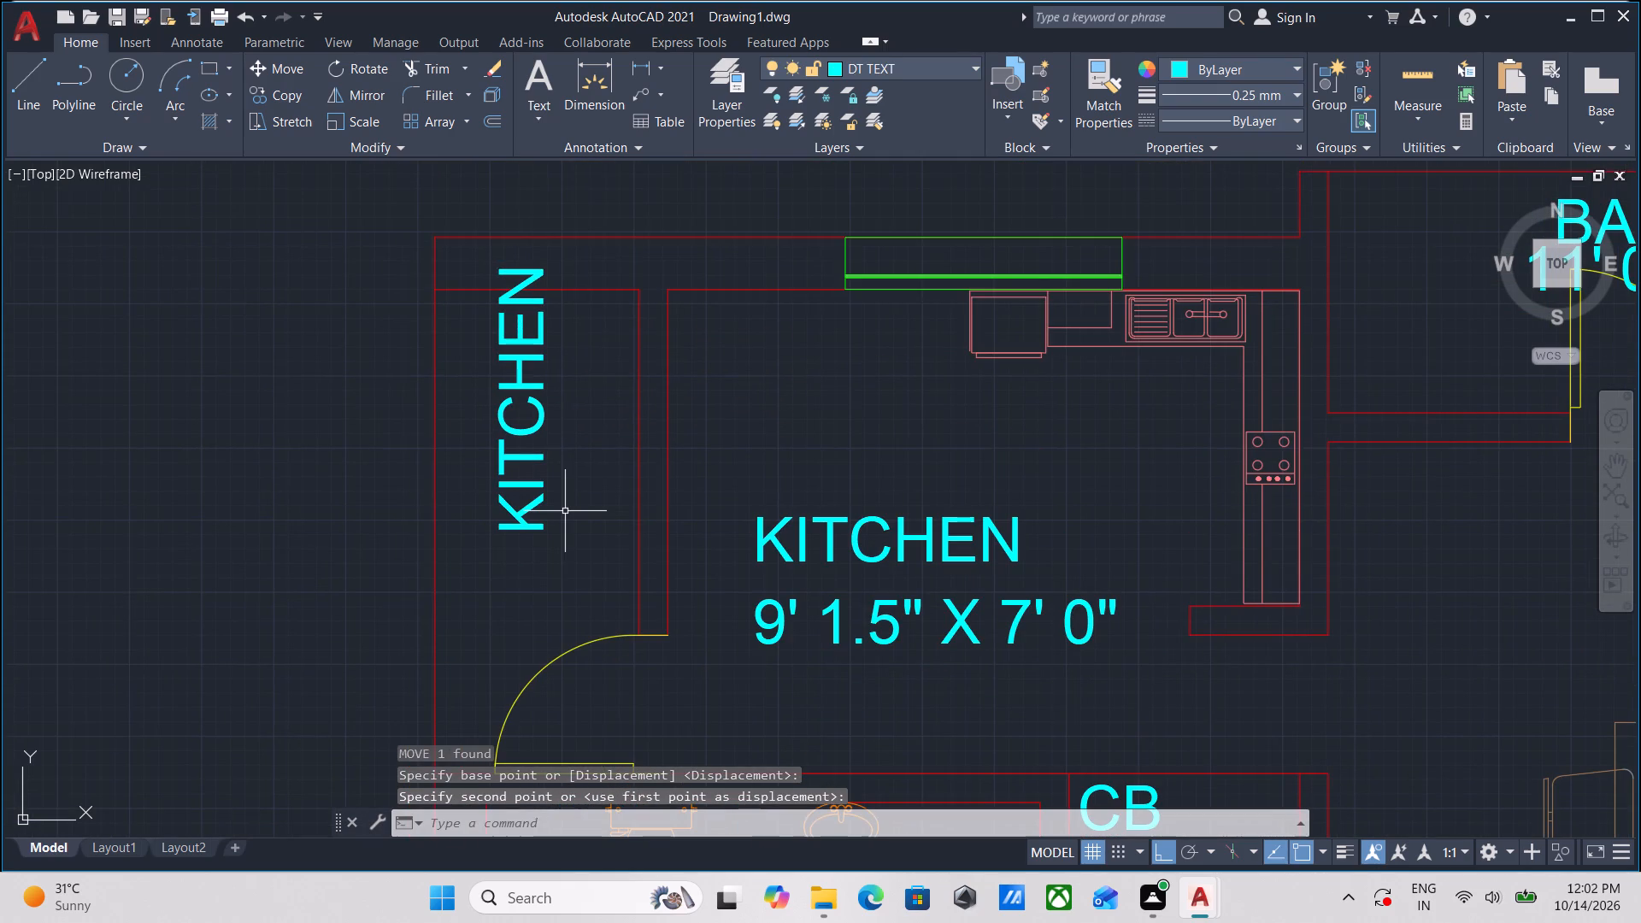
{"action": "left_click", "coordinate": [564, 578]}
{"action": "key", "text": "Escape"}
{"action": "left_click", "coordinate": [524, 483]}
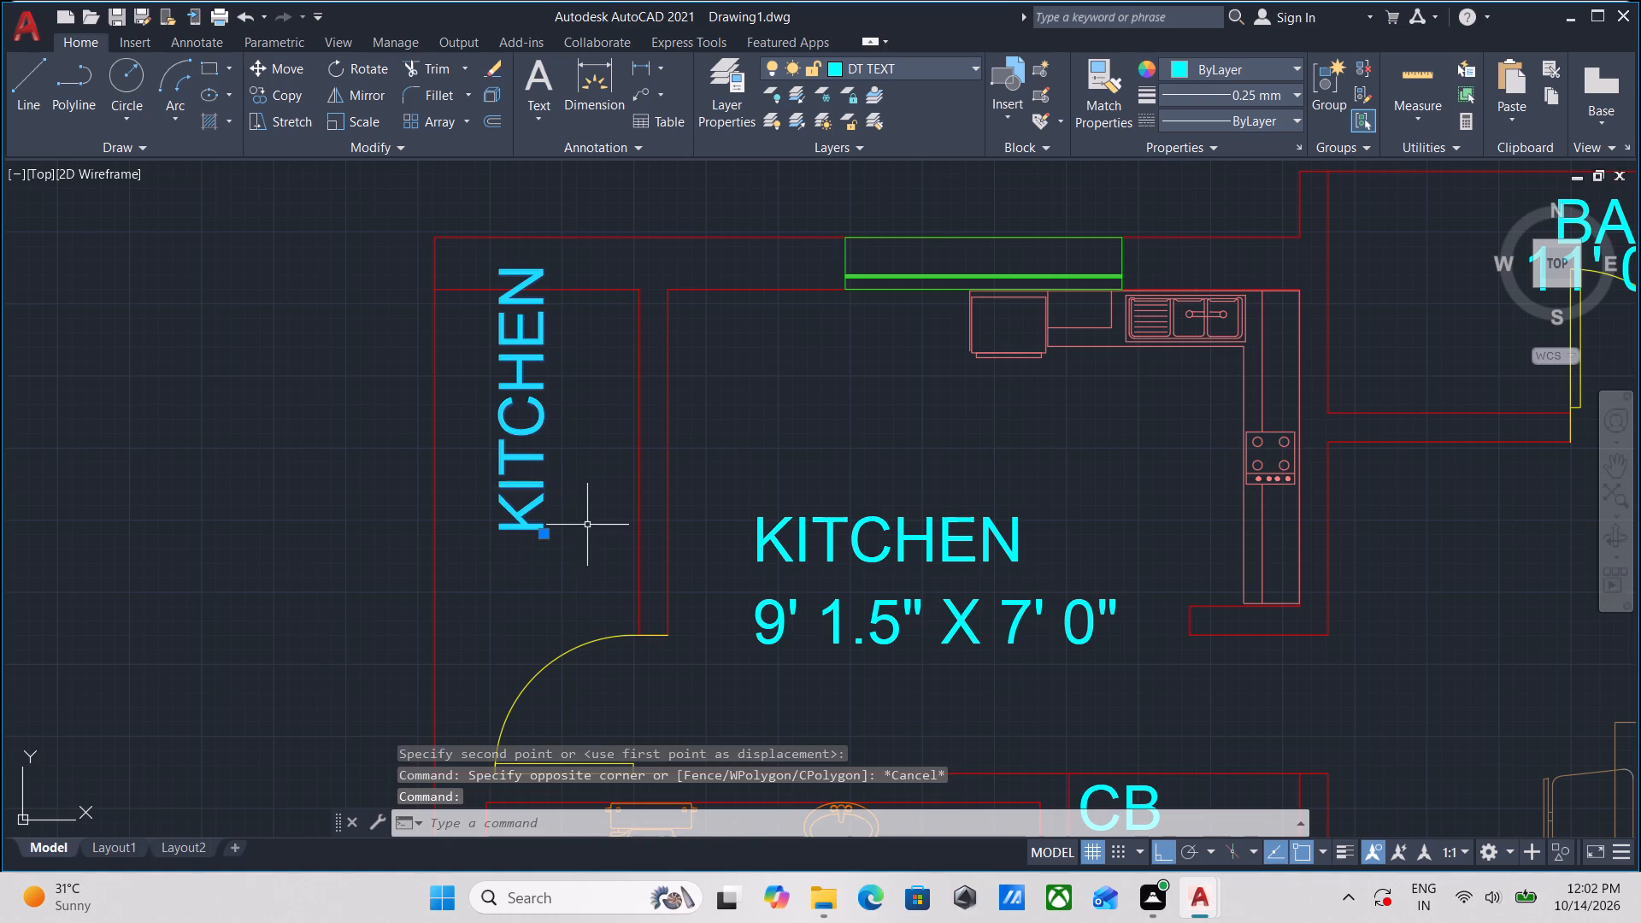
{"action": "key", "text": "Escape"}
{"action": "left_click", "coordinate": [591, 585]}
{"action": "left_click", "coordinate": [479, 458]}
{"action": "key", "text": "m"}
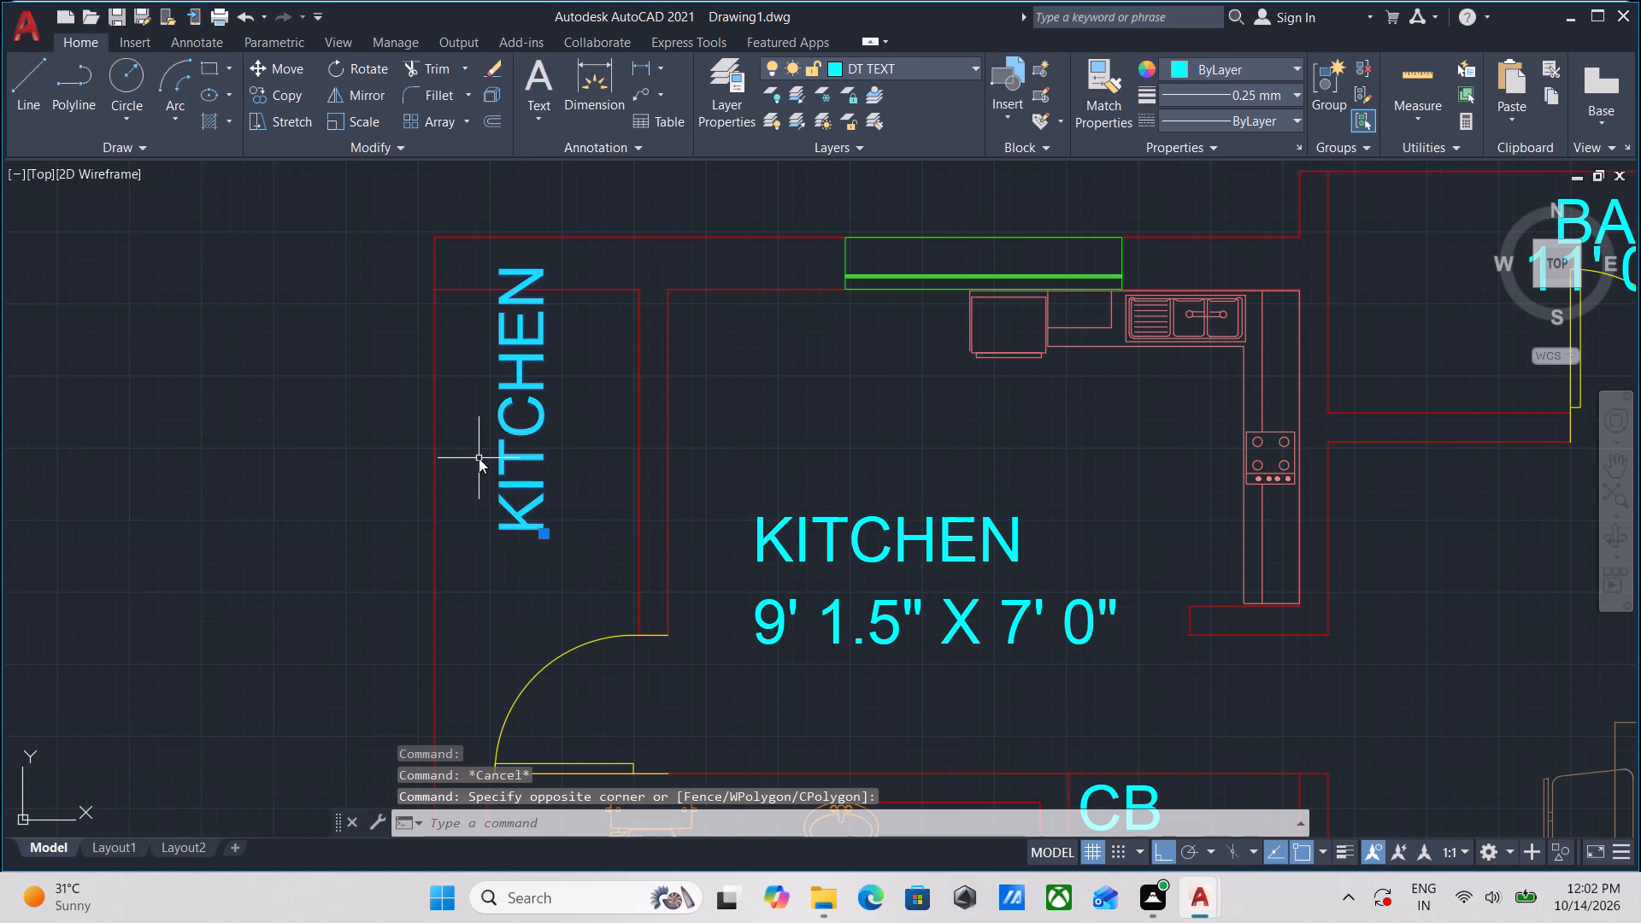
{"action": "key", "text": "Return"}
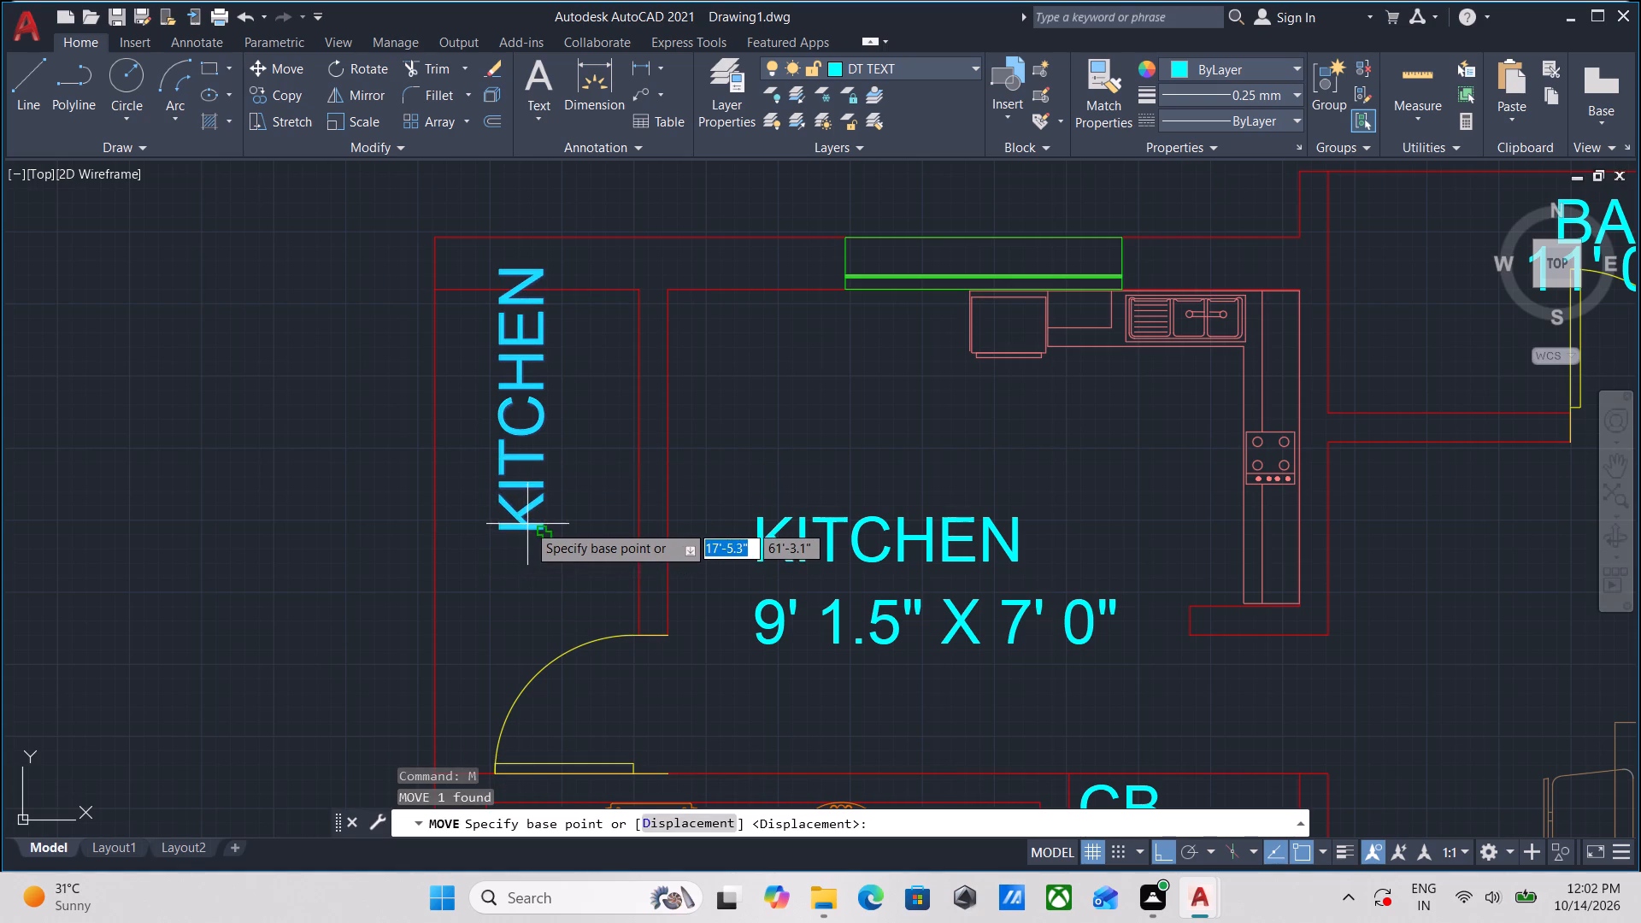
{"action": "left_click", "coordinate": [528, 523]}
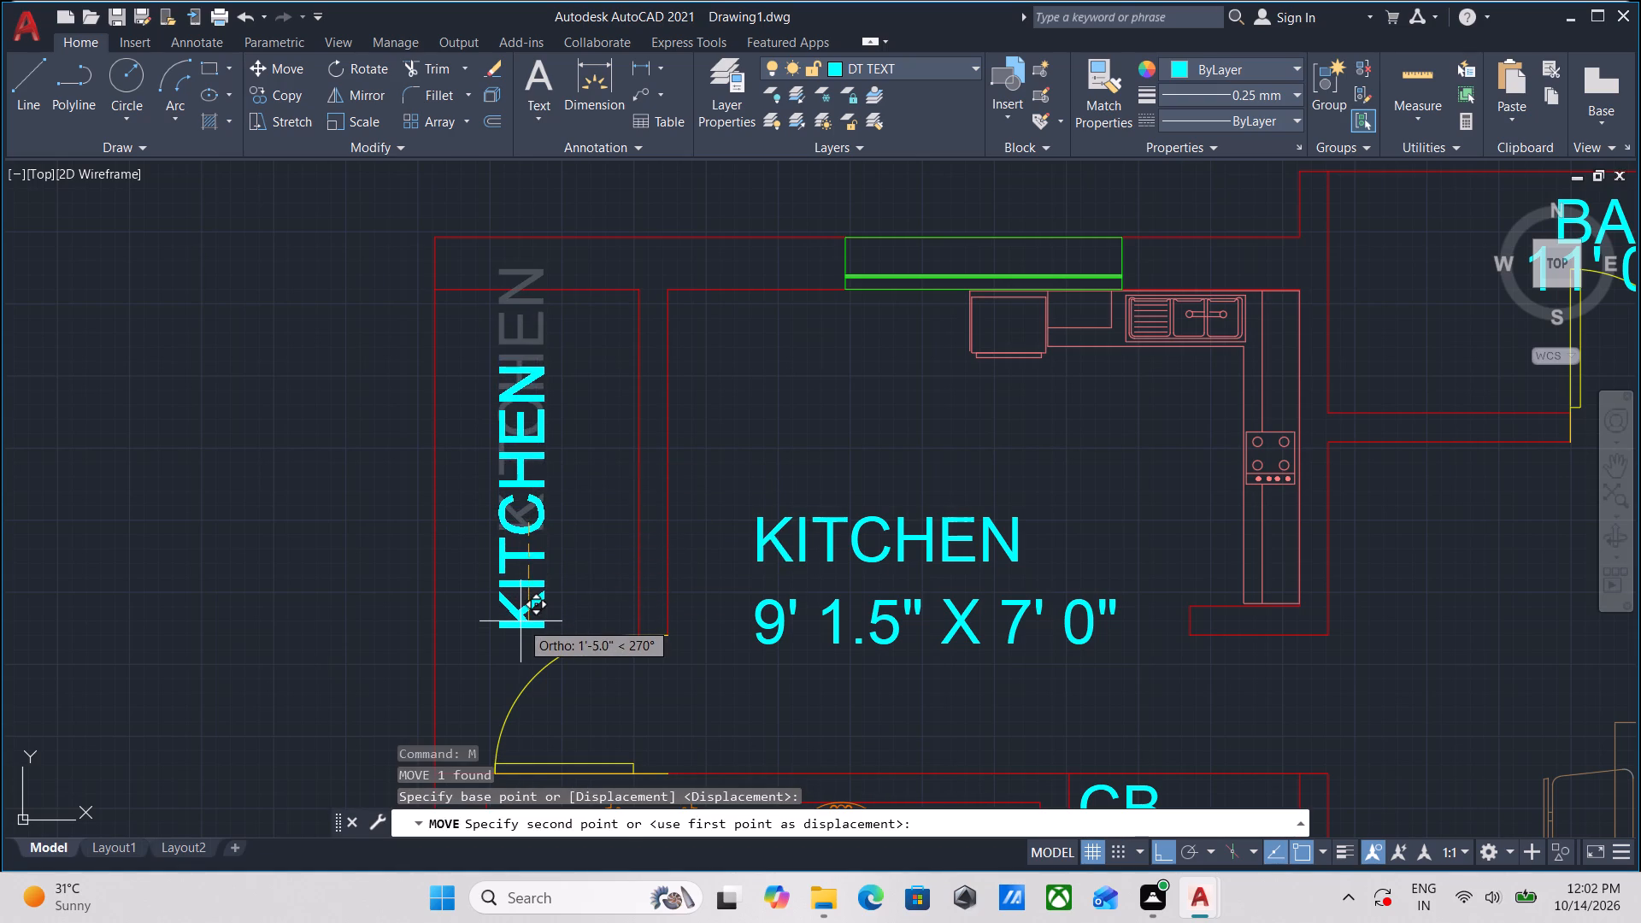
{"action": "left_click", "coordinate": [521, 621]}
{"action": "key", "text": "Escape"}
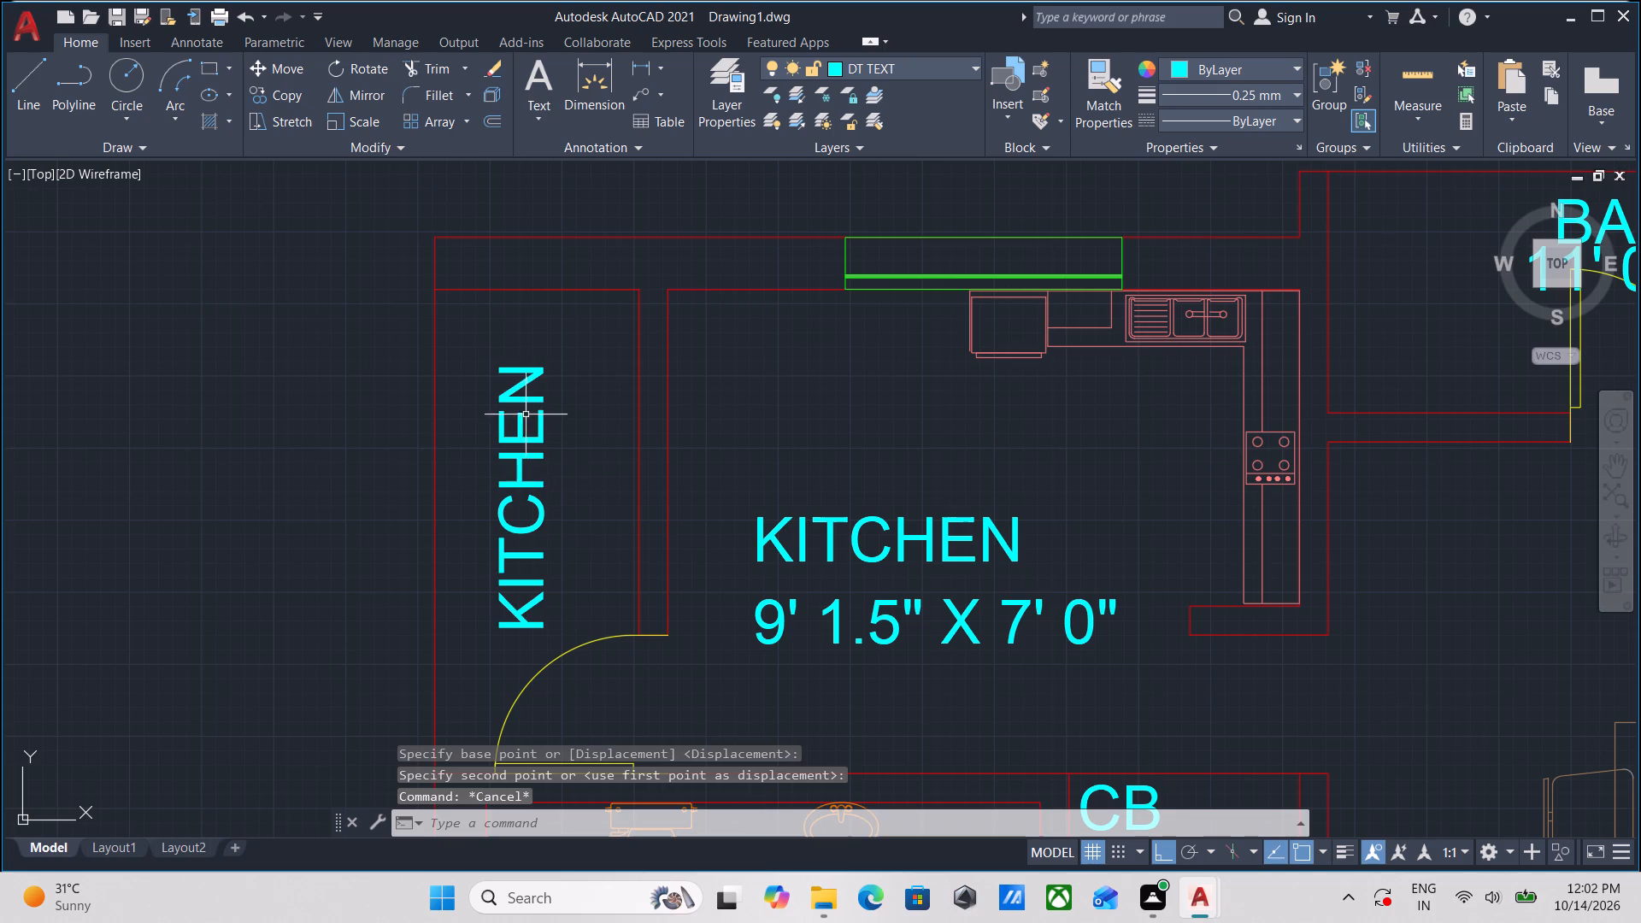
Change the vertical label's text to SERVICE.
{"action": "double_click", "coordinate": [511, 437]}
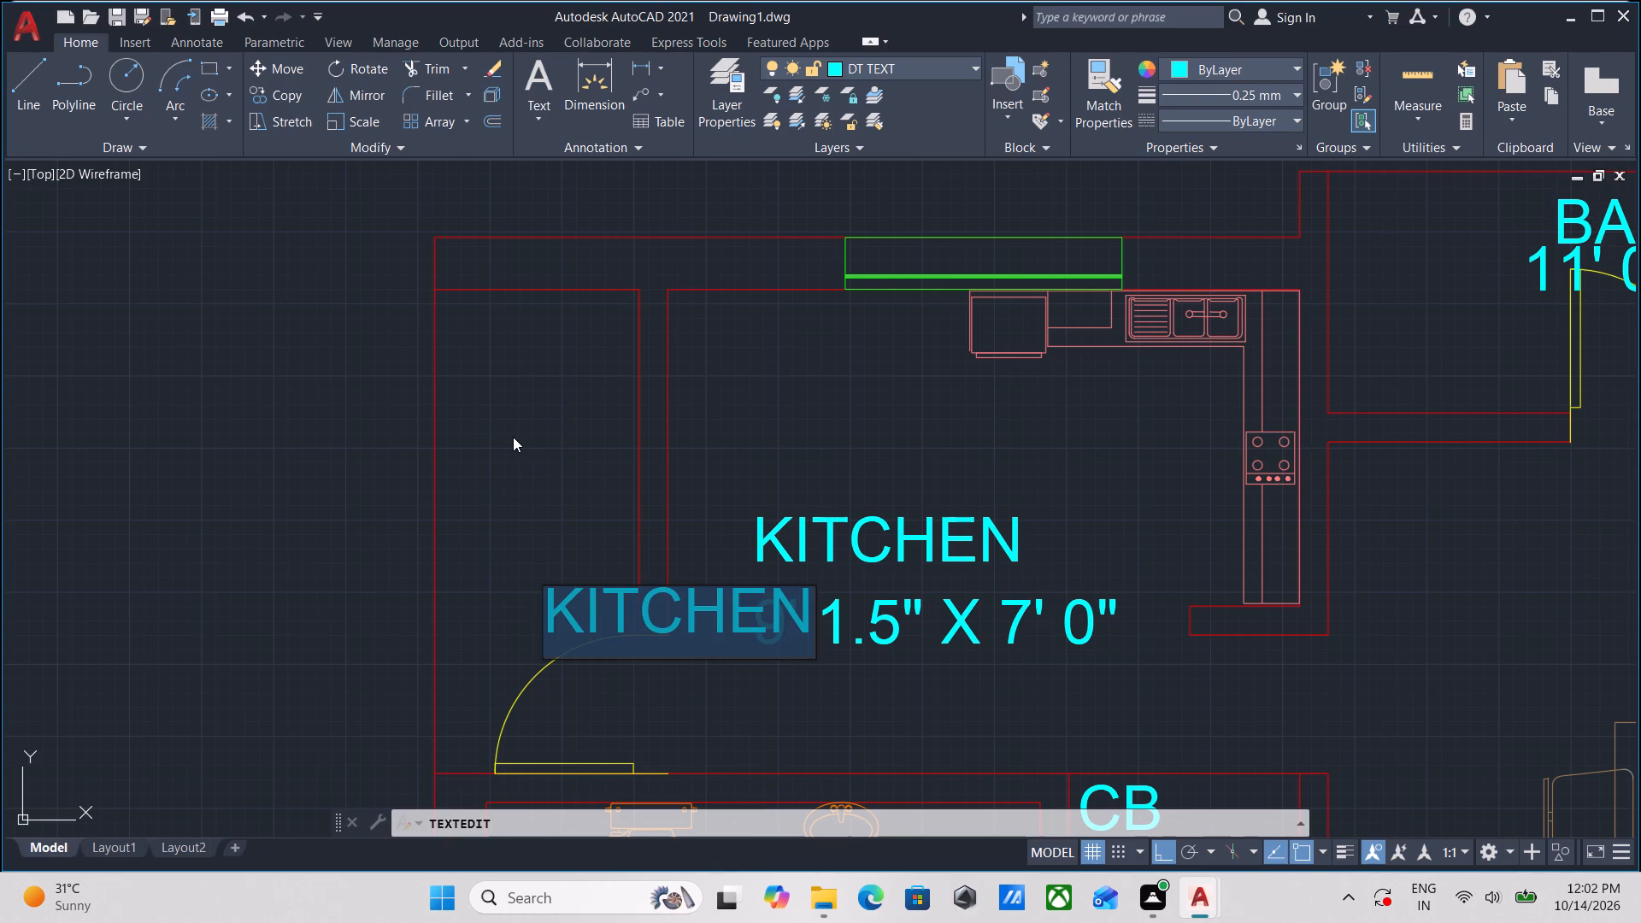
{"action": "type", "text": "SER"}
{"action": "type", "text": "VICE"}
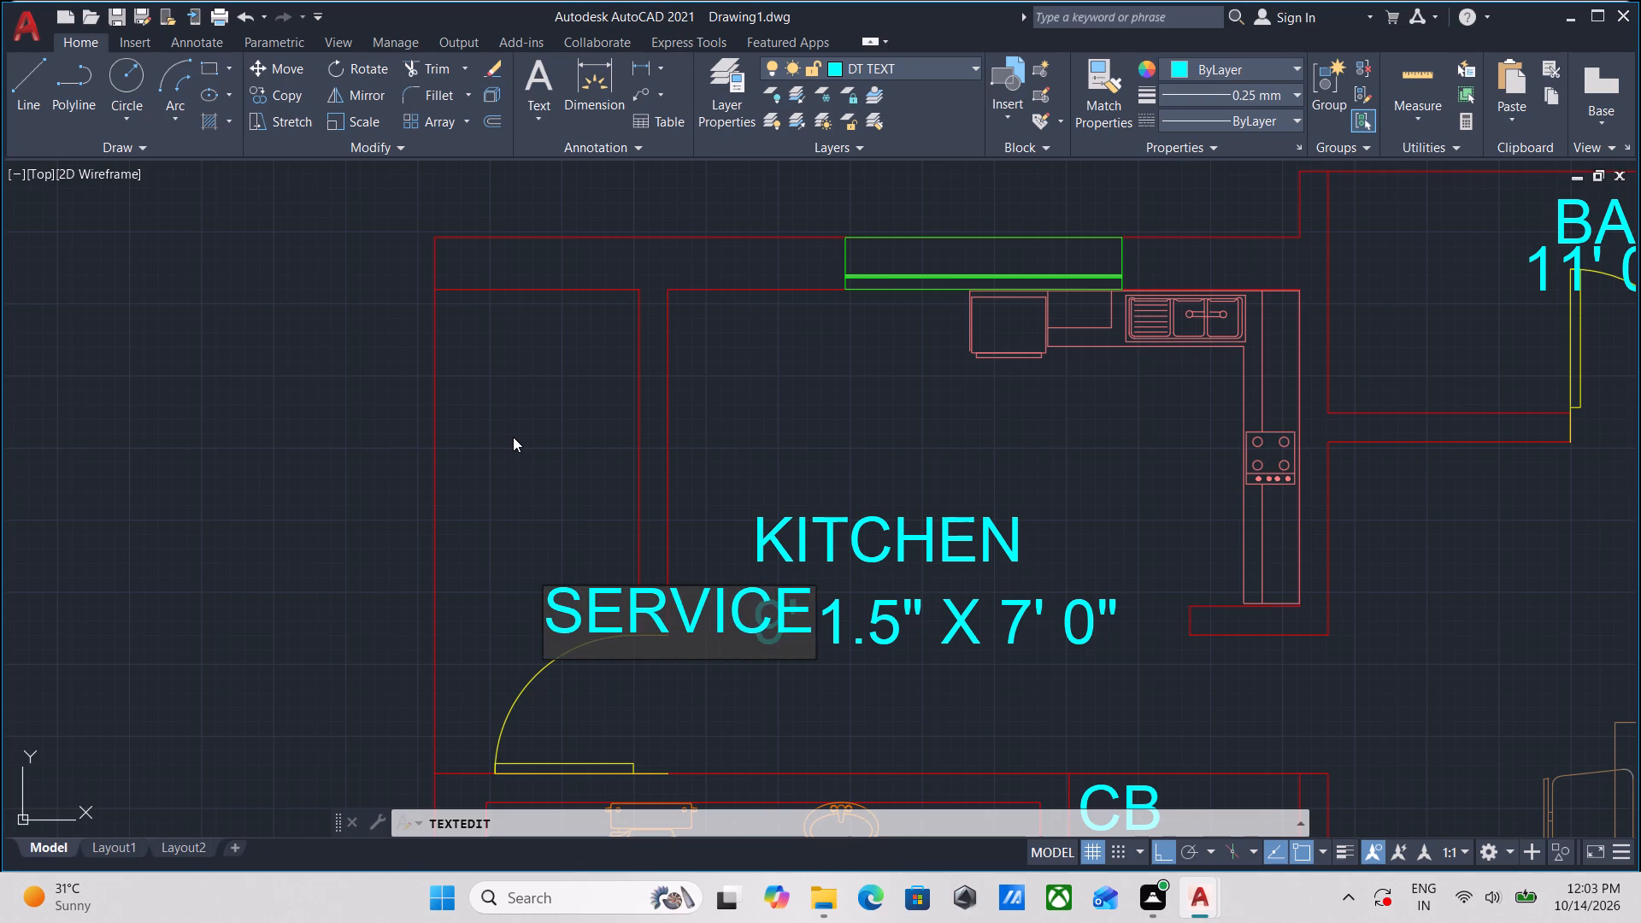
{"action": "key", "text": "Return"}
{"action": "key", "text": "Return"}
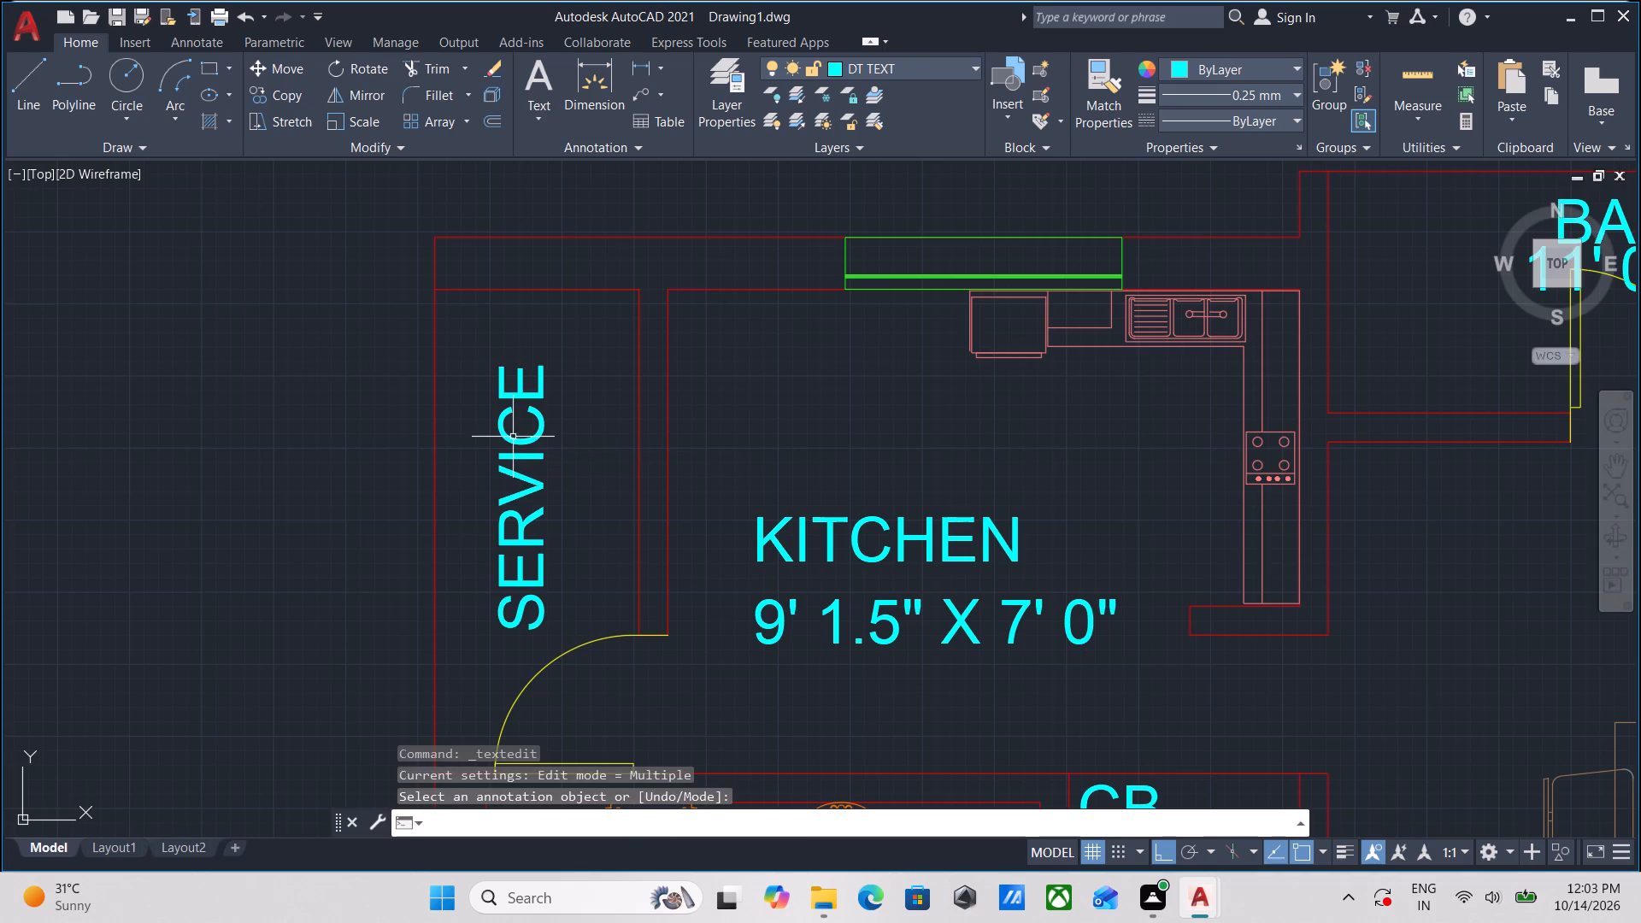
Copy the SERVICE label straight down into the matching narrow space beside the lower flat's kitchen.
{"action": "middle_click_drag", "start_coordinate": [565, 469], "coordinate": [563, 466]}
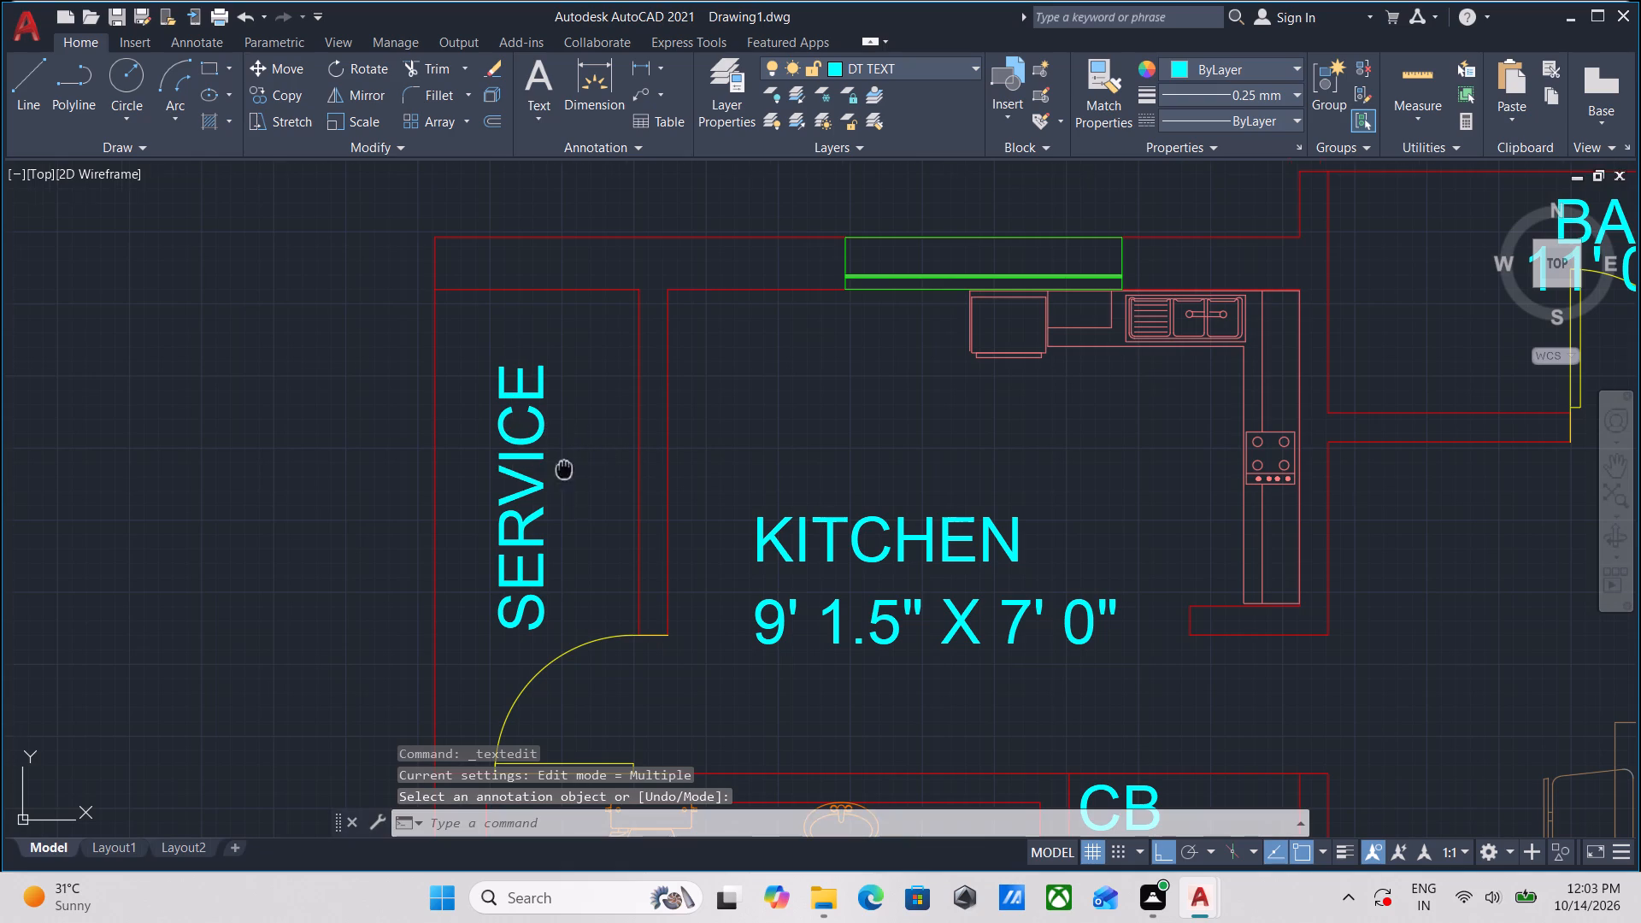
{"action": "middle_click_drag", "start_coordinate": [563, 466], "coordinate": [468, 339]}
{"action": "scroll", "coordinate": [477, 389], "scroll_direction": "down", "scroll_amount": 1}
{"action": "middle_click_drag", "start_coordinate": [477, 389], "coordinate": [471, 346]}
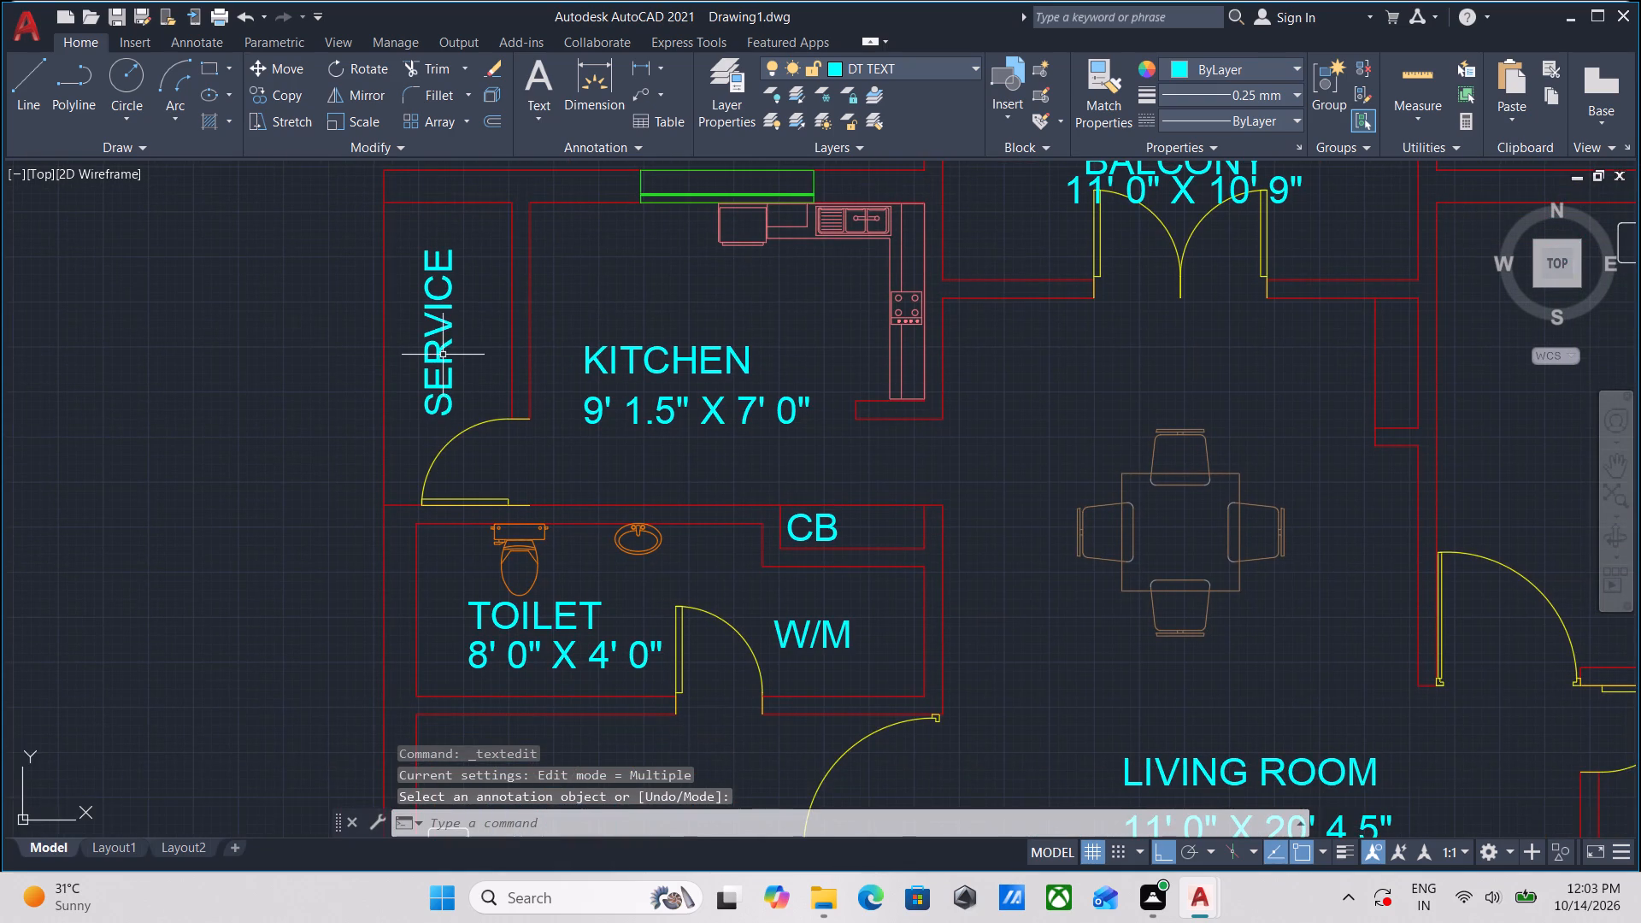
{"action": "middle_click_drag", "start_coordinate": [443, 355], "coordinate": [462, 256]}
{"action": "scroll", "coordinate": [519, 320], "scroll_direction": "down", "scroll_amount": 3}
{"action": "middle_click_drag", "start_coordinate": [537, 464], "coordinate": [566, 367]}
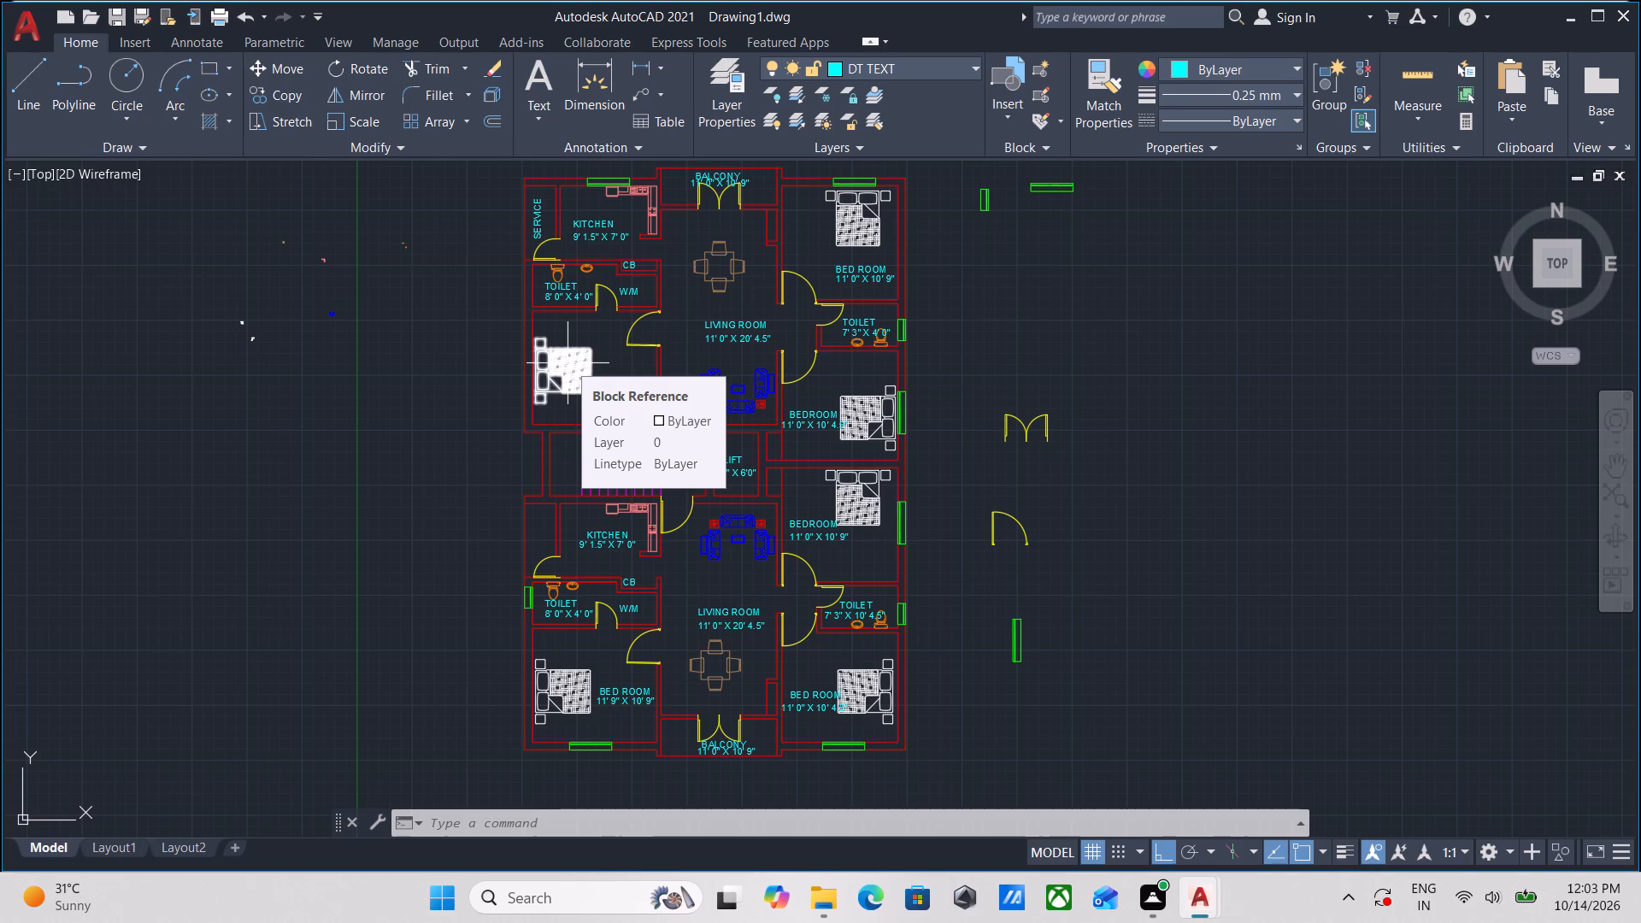
{"action": "scroll", "coordinate": [526, 261], "scroll_direction": "up", "scroll_amount": 1}
{"action": "scroll", "coordinate": [544, 186], "scroll_direction": "up", "scroll_amount": 1}
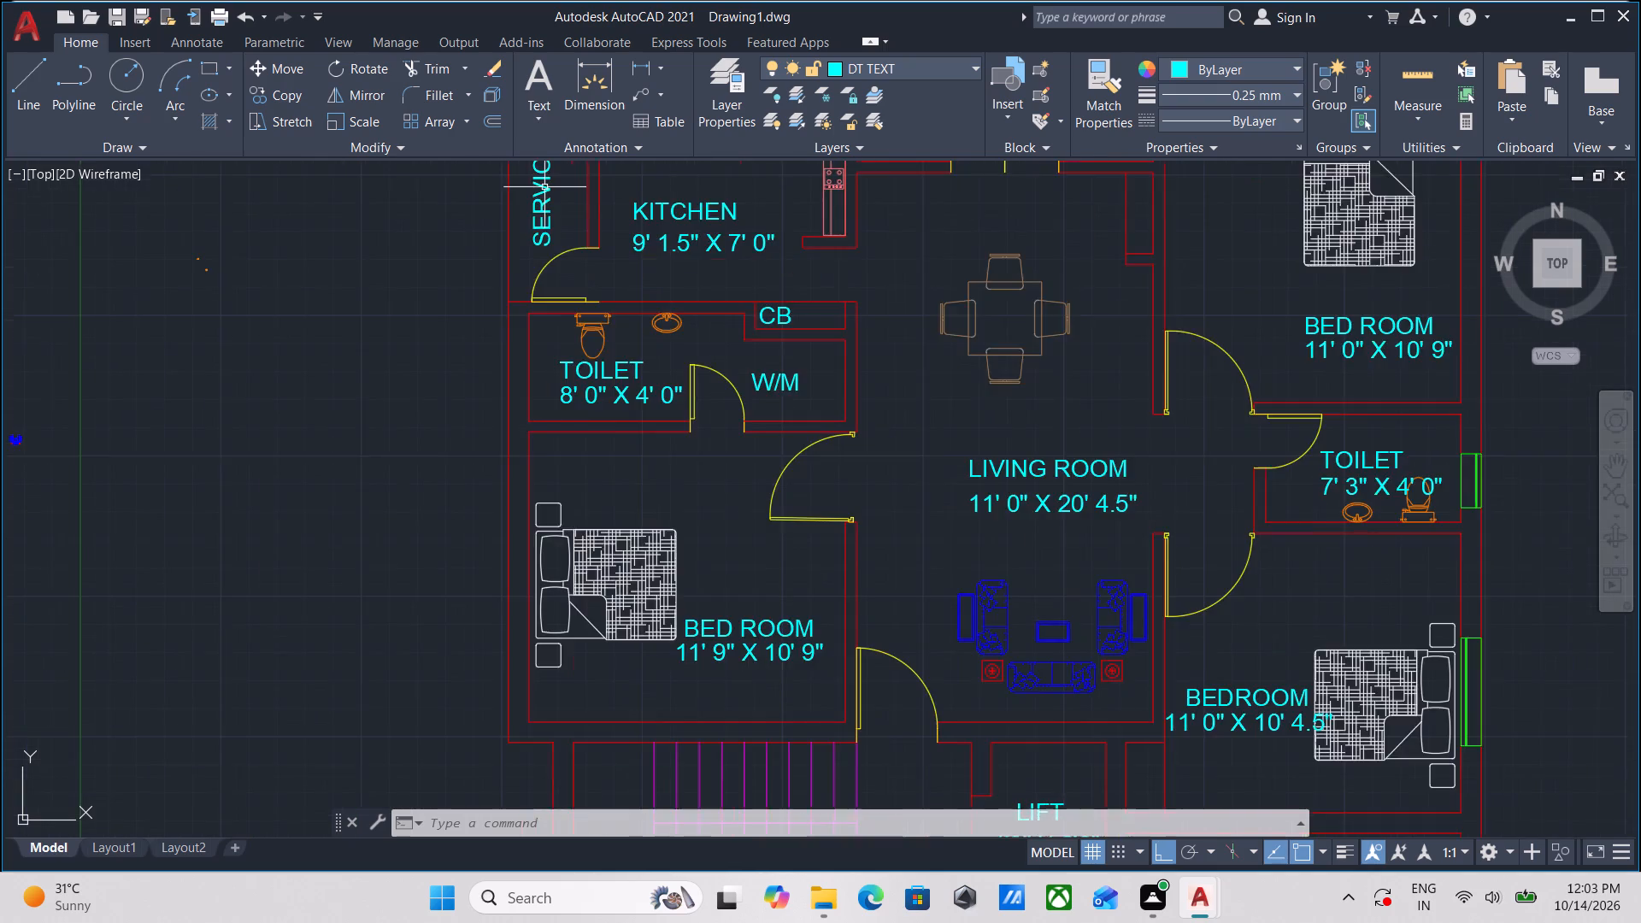
{"action": "scroll", "coordinate": [548, 197], "scroll_direction": "up", "scroll_amount": 2}
{"action": "left_click", "coordinate": [573, 215]}
{"action": "left_click", "coordinate": [516, 273]}
{"action": "middle_click_drag", "start_coordinate": [520, 271], "coordinate": [550, 230]}
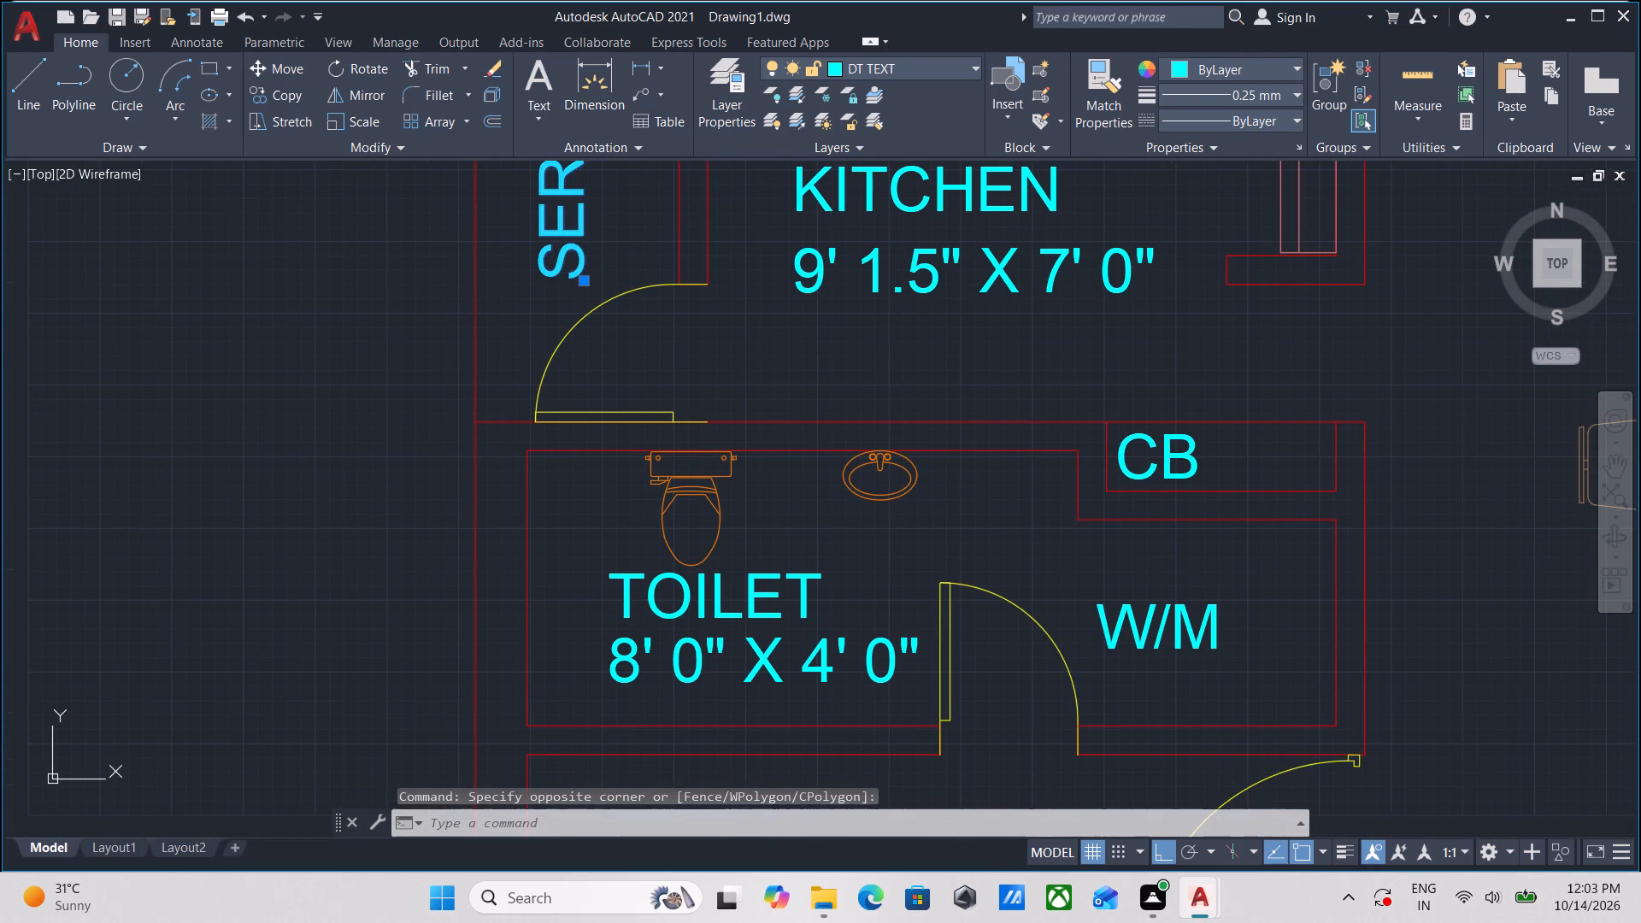
{"action": "type", "text": "CO"}
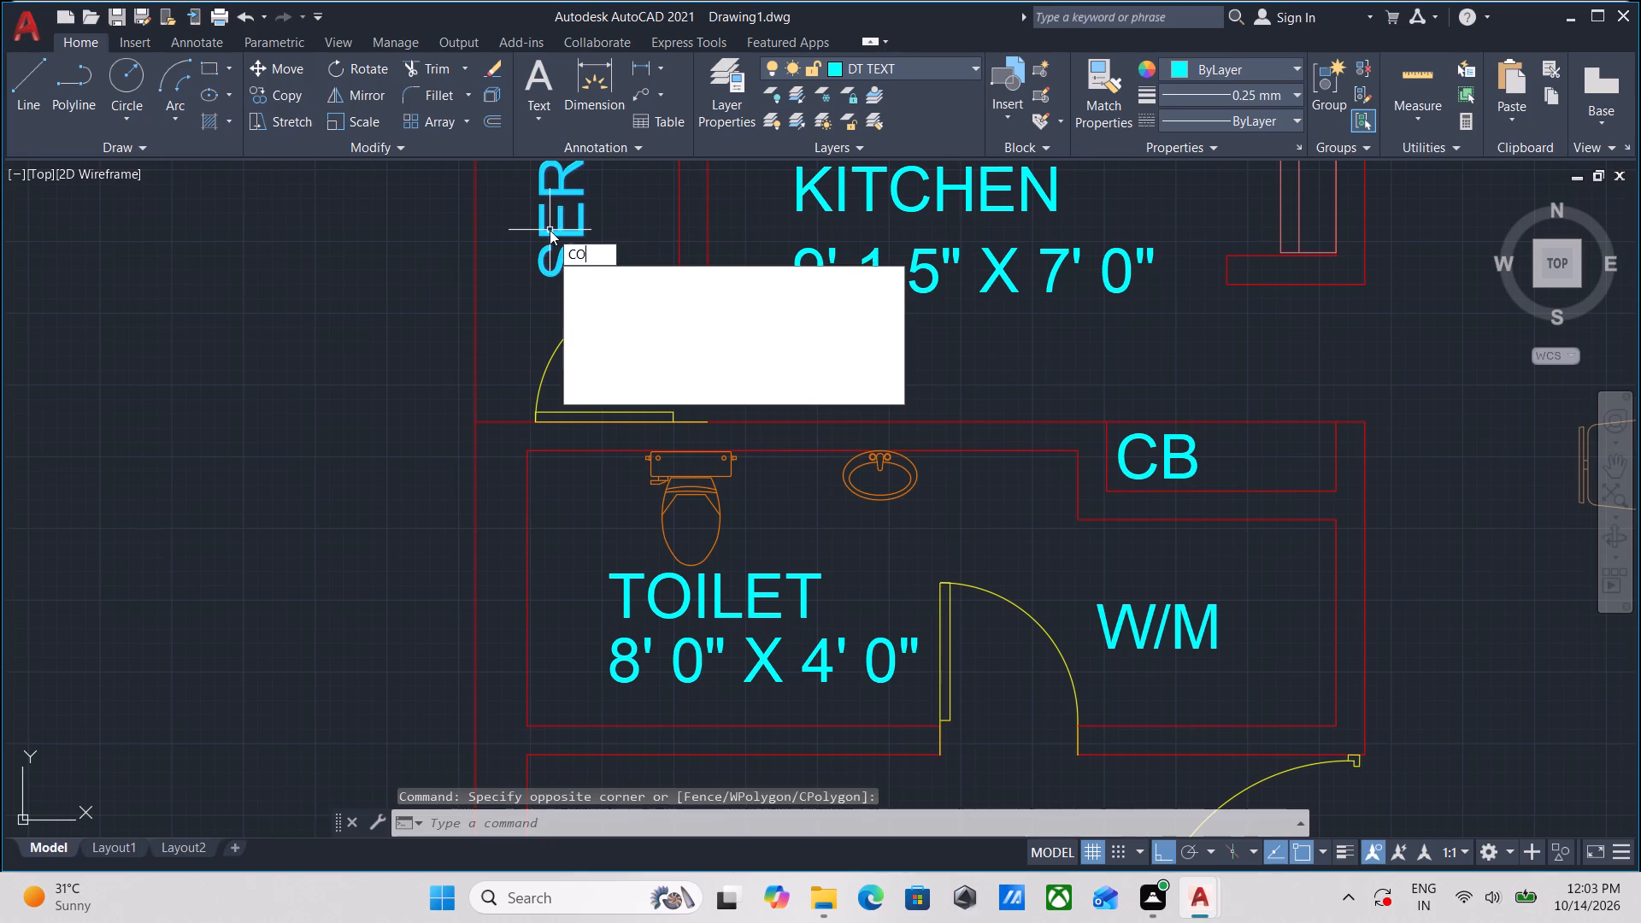
{"action": "key", "text": "Return"}
{"action": "left_click", "coordinate": [560, 266]}
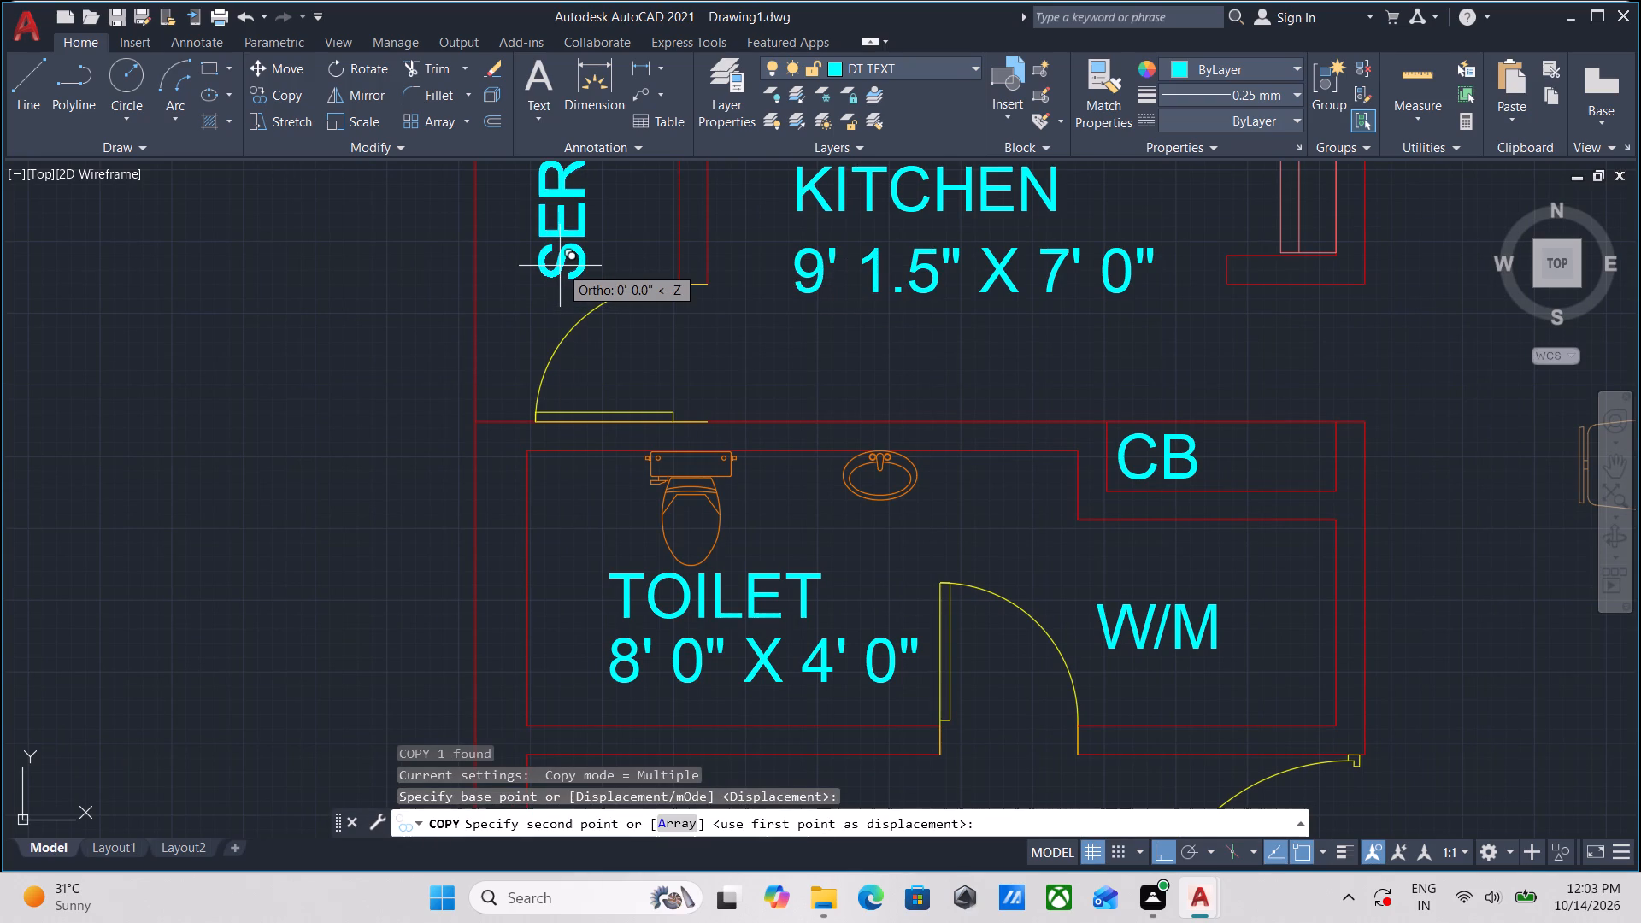
{"action": "scroll", "coordinate": [560, 267], "scroll_direction": "down", "scroll_amount": 1}
{"action": "middle_click_drag", "start_coordinate": [554, 459], "coordinate": [576, 256]}
{"action": "scroll", "coordinate": [559, 483], "scroll_direction": "down", "scroll_amount": 1}
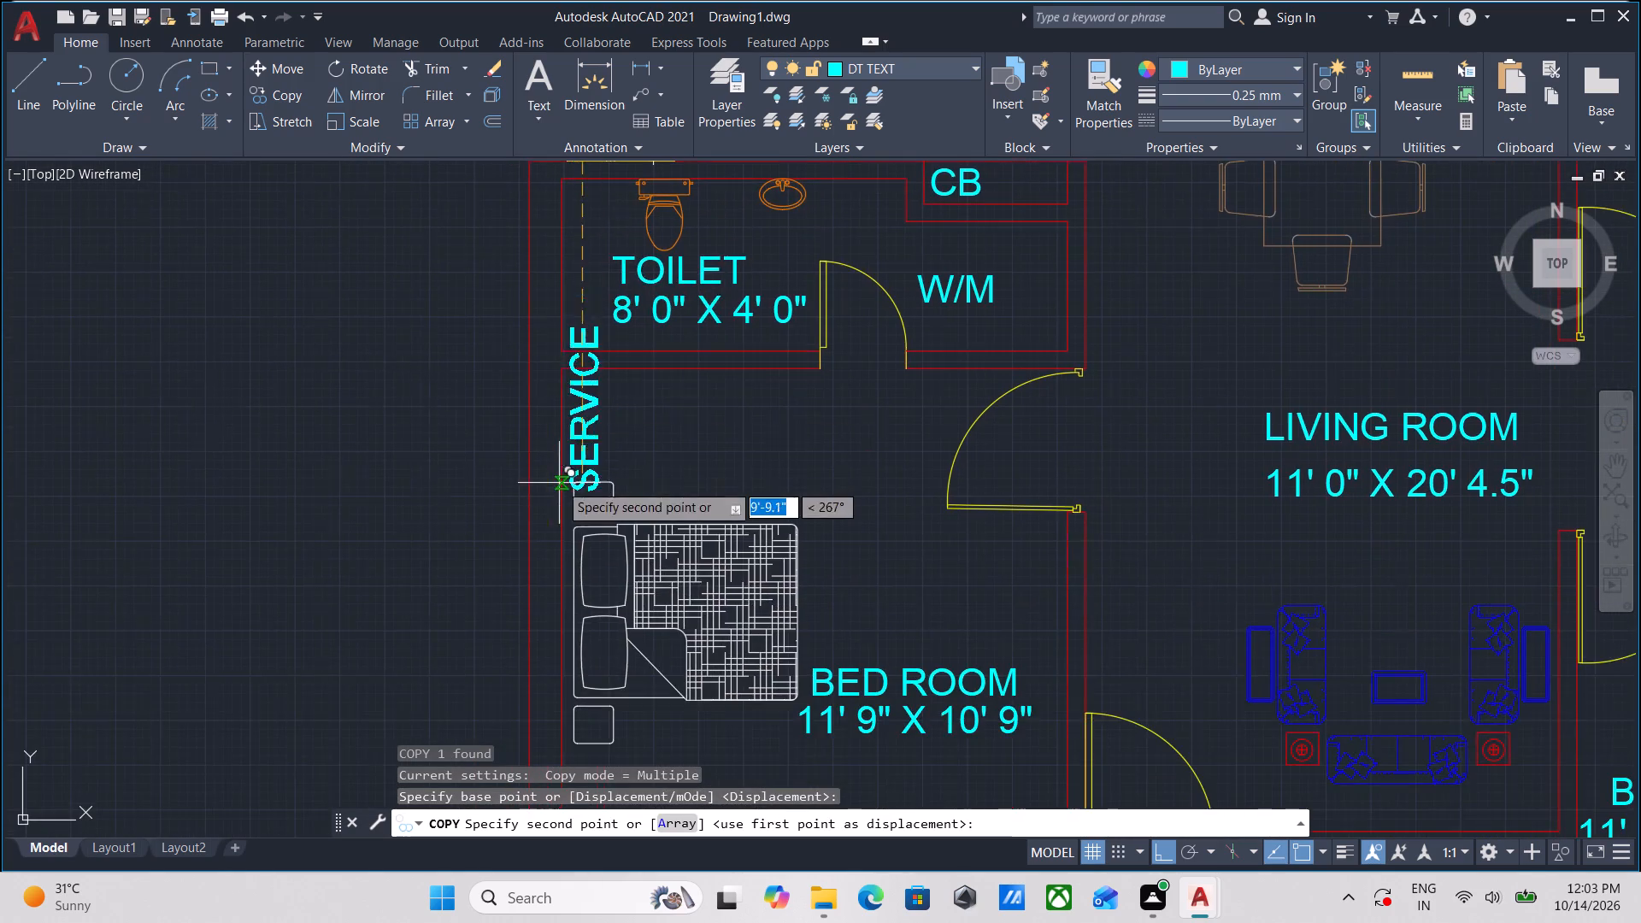
{"action": "scroll", "coordinate": [559, 483], "scroll_direction": "down", "scroll_amount": 1}
{"action": "middle_click_drag", "start_coordinate": [559, 483], "coordinate": [603, 191]}
{"action": "scroll", "coordinate": [621, 458], "scroll_direction": "up", "scroll_amount": 2}
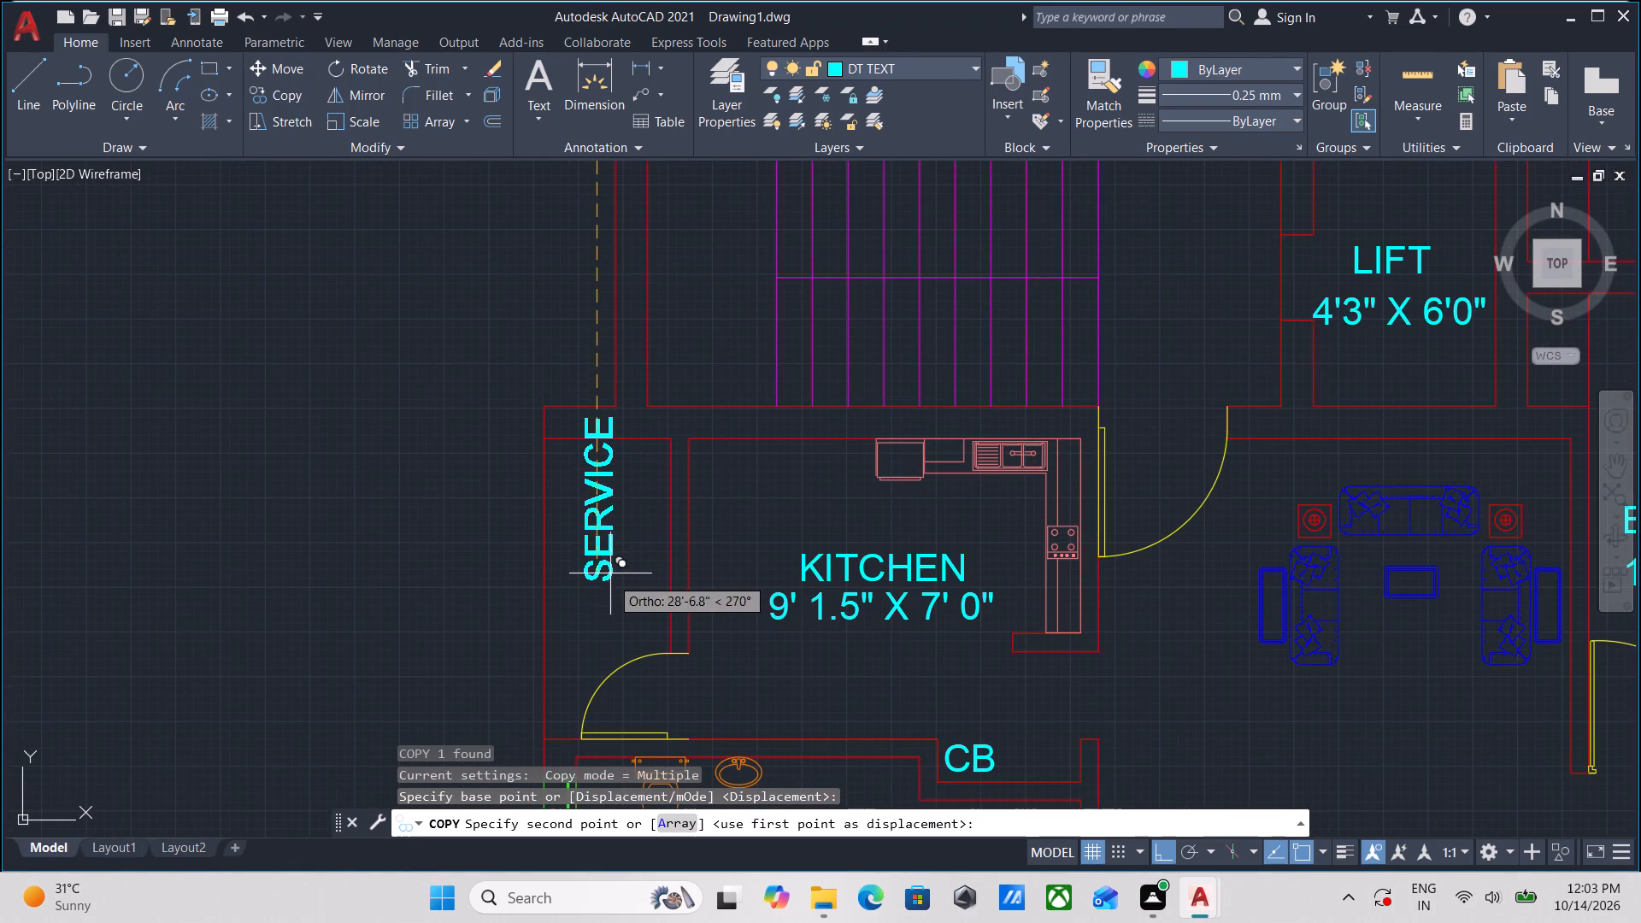
{"action": "left_click", "coordinate": [608, 617]}
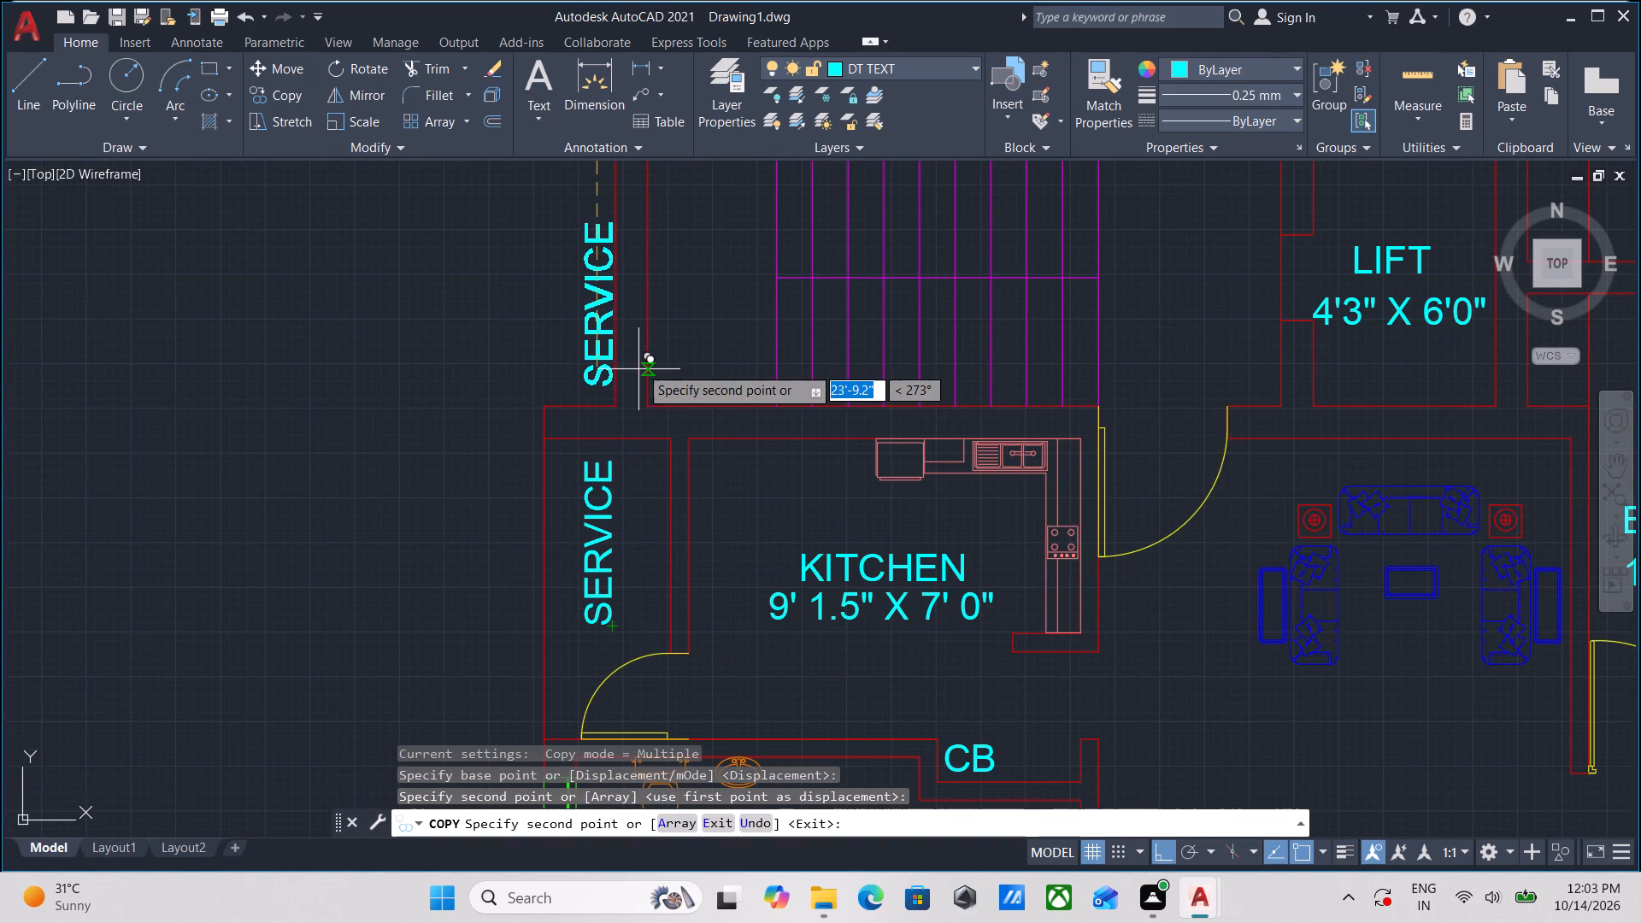
{"action": "key", "text": "Escape"}
Examine the room labels across the floor plan, from the lower flat back to the upper flat's kitchen and service area.
{"action": "scroll", "coordinate": [632, 379], "scroll_direction": "down", "scroll_amount": 2}
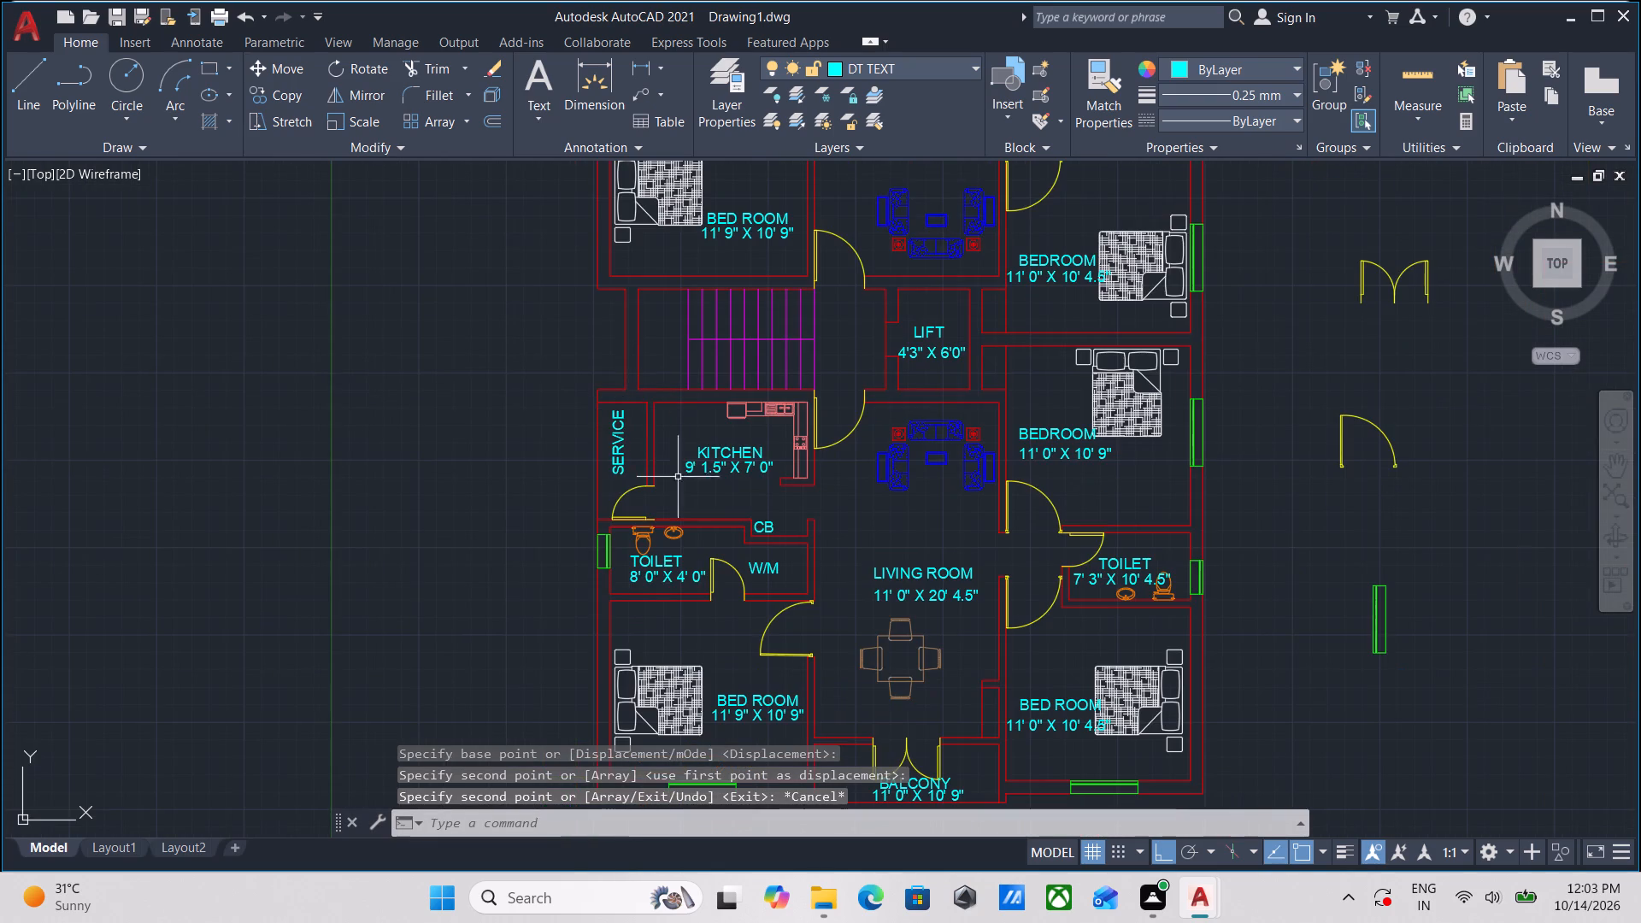
{"action": "middle_click_drag", "start_coordinate": [699, 470], "coordinate": [549, 650]}
{"action": "middle_click_drag", "start_coordinate": [709, 298], "coordinate": [626, 525]}
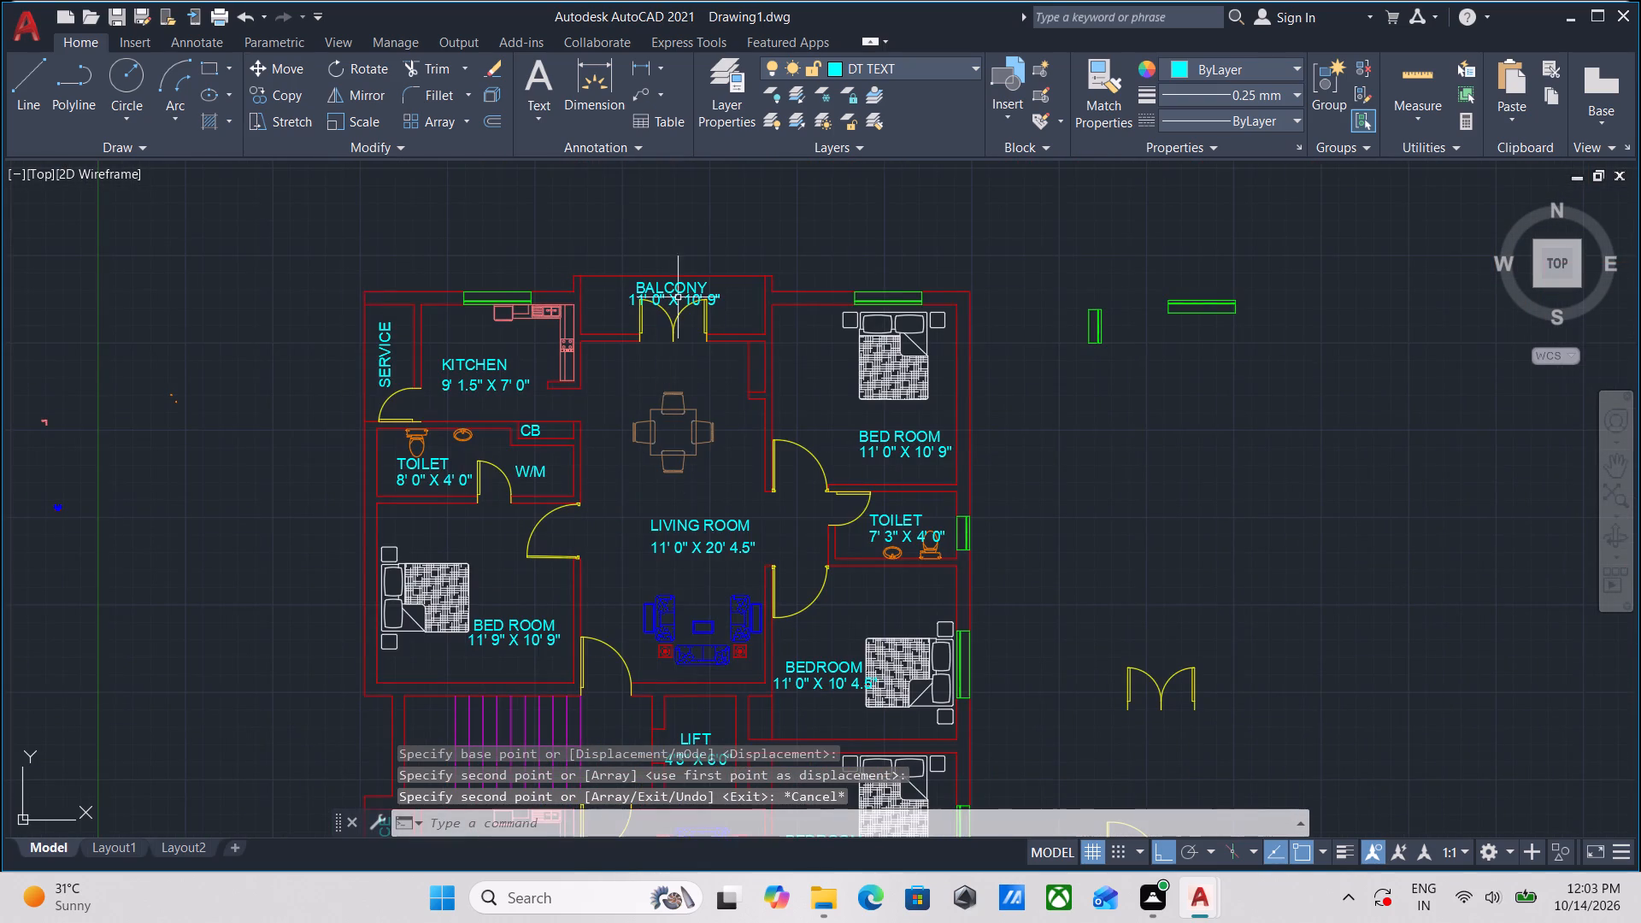
{"action": "scroll", "coordinate": [677, 286], "scroll_direction": "up", "scroll_amount": 2}
{"action": "scroll", "coordinate": [666, 403], "scroll_direction": "down", "scroll_amount": 1}
{"action": "middle_click_drag", "start_coordinate": [666, 403], "coordinate": [768, 316]}
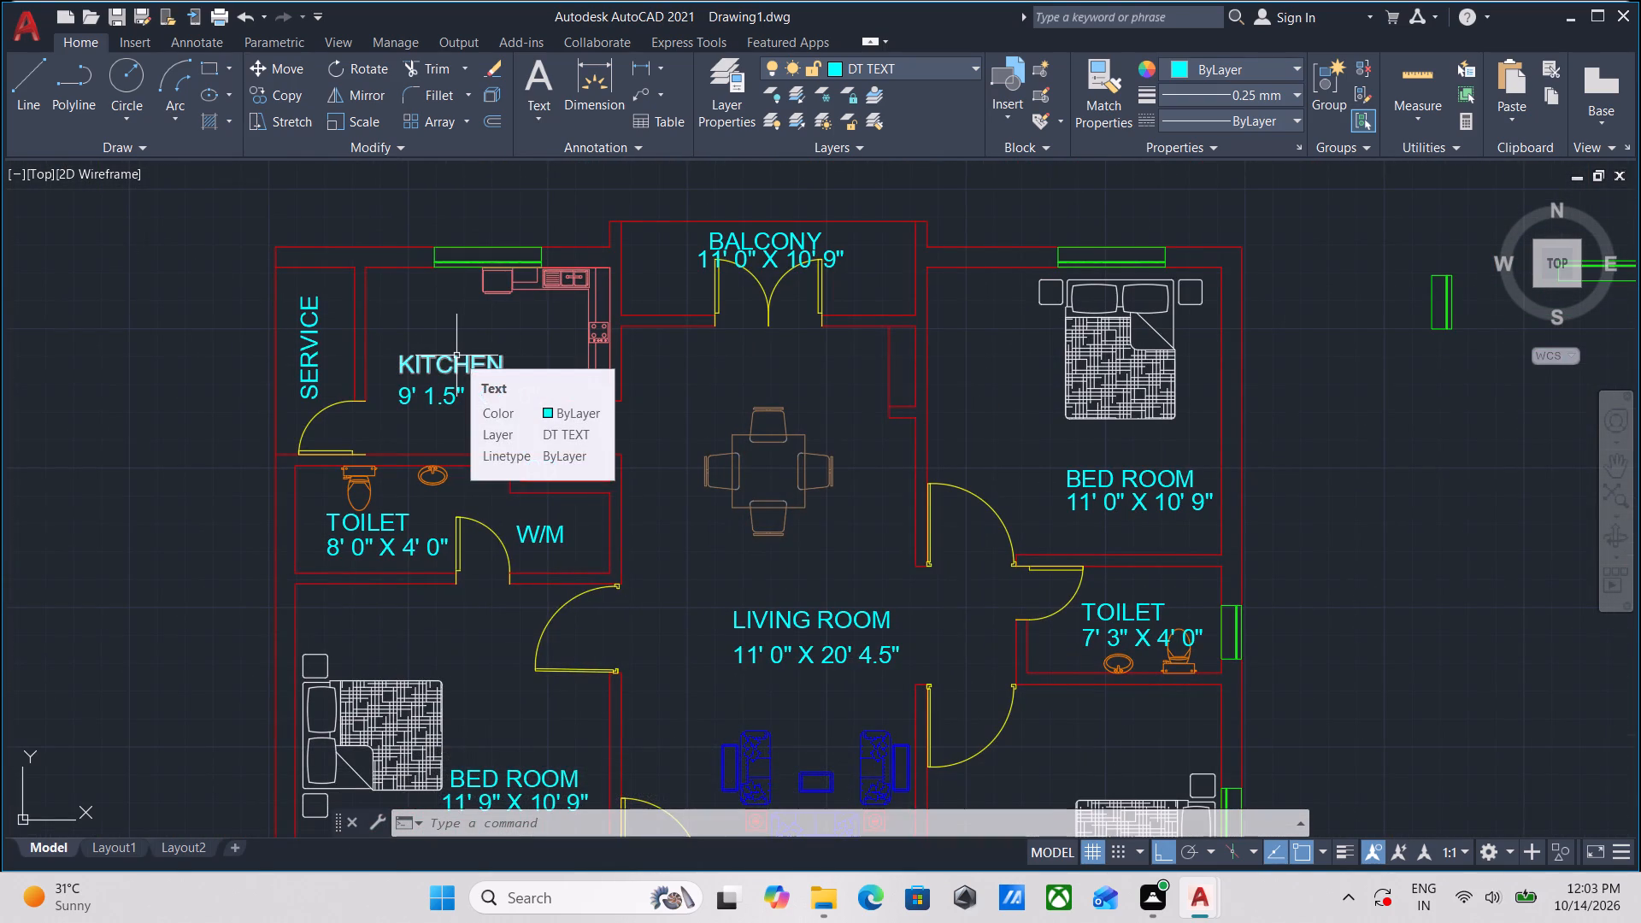
{"action": "scroll", "coordinate": [372, 319], "scroll_direction": "up", "scroll_amount": 1}
{"action": "middle_click_drag", "start_coordinate": [397, 309], "coordinate": [572, 355]}
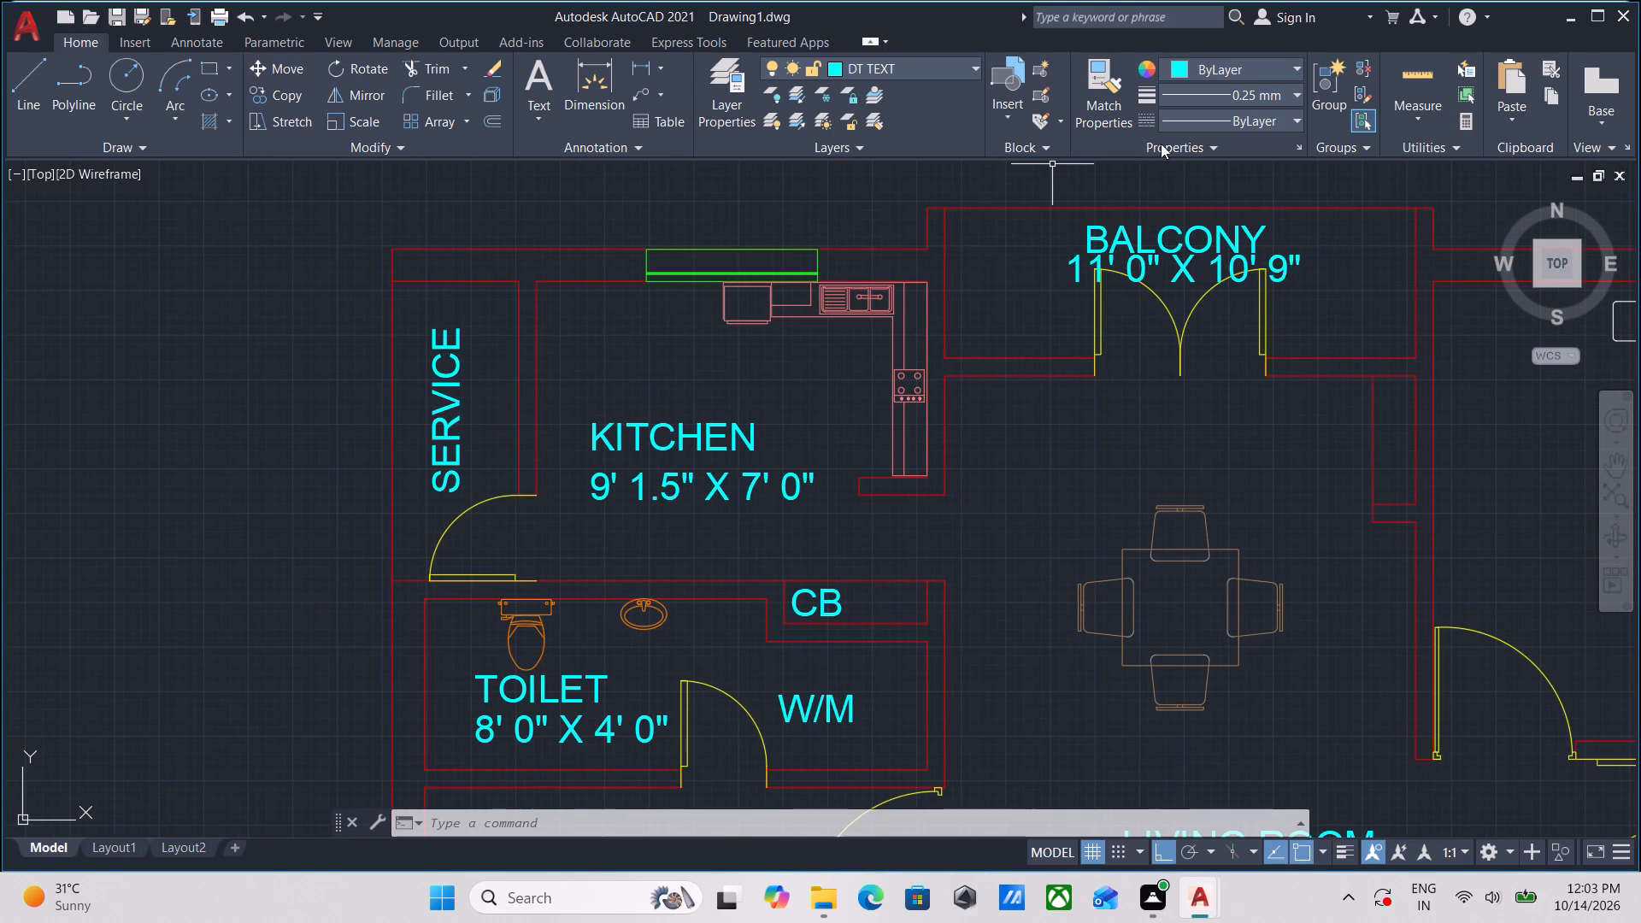
Run linear dimensioning in repeat mode and dimension the upper flat kitchen vertically between its inner wall faces, beside the KITCHEN label.
{"action": "scroll", "coordinate": [1170, 142], "scroll_direction": "up", "scroll_amount": 1}
{"action": "key", "text": "m"}
{"action": "key", "text": "u"}
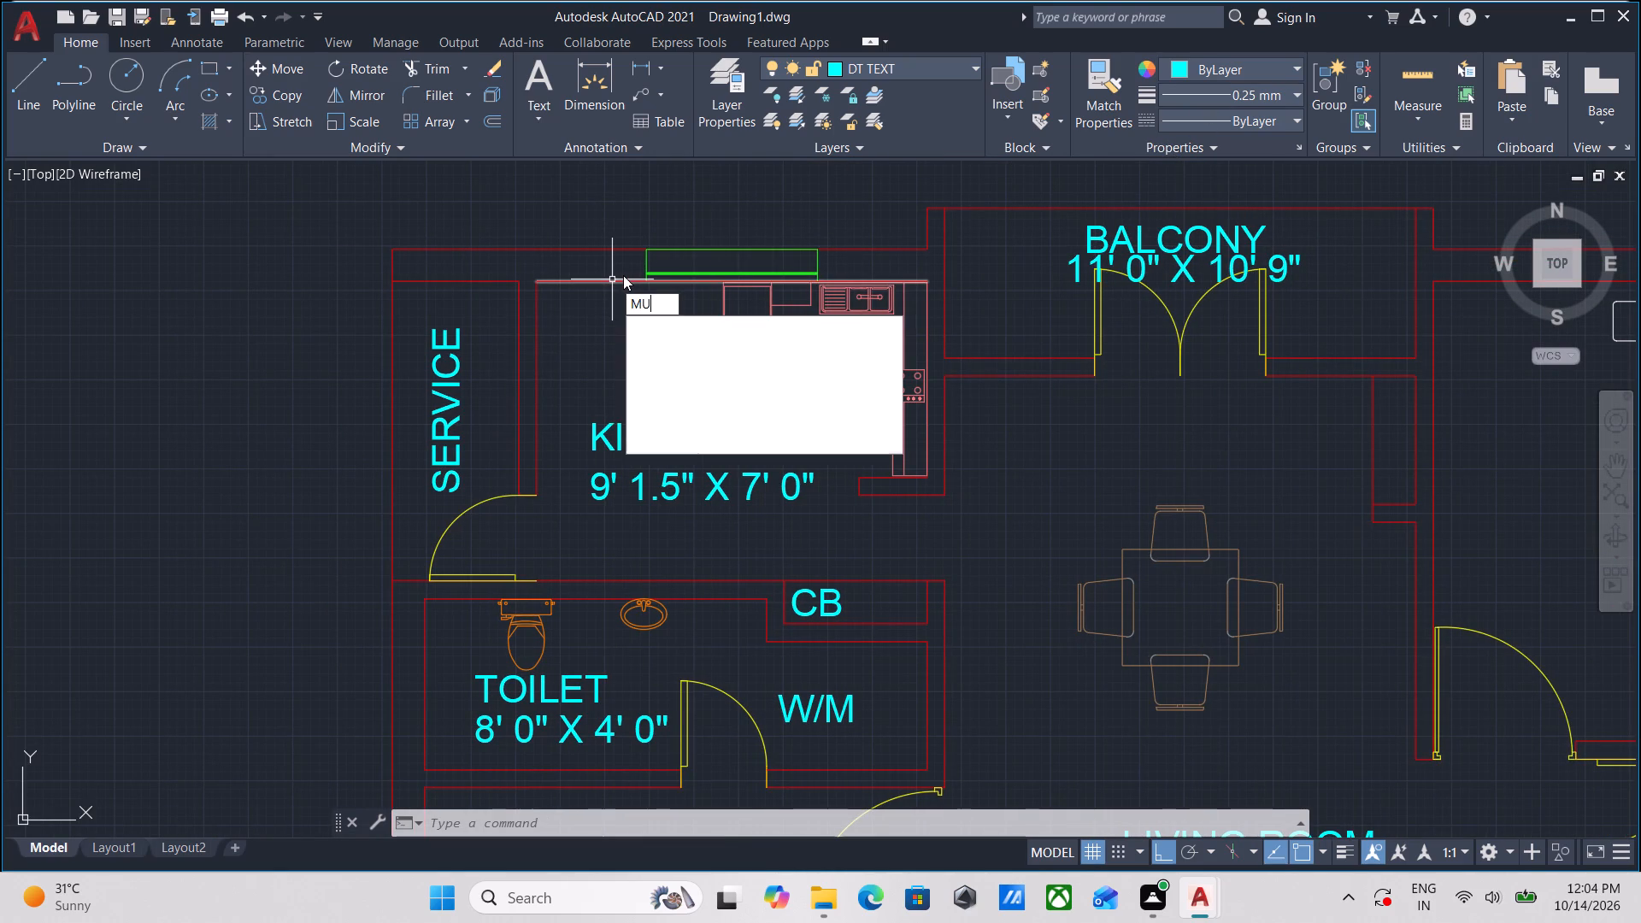
{"action": "key", "text": "Return"}
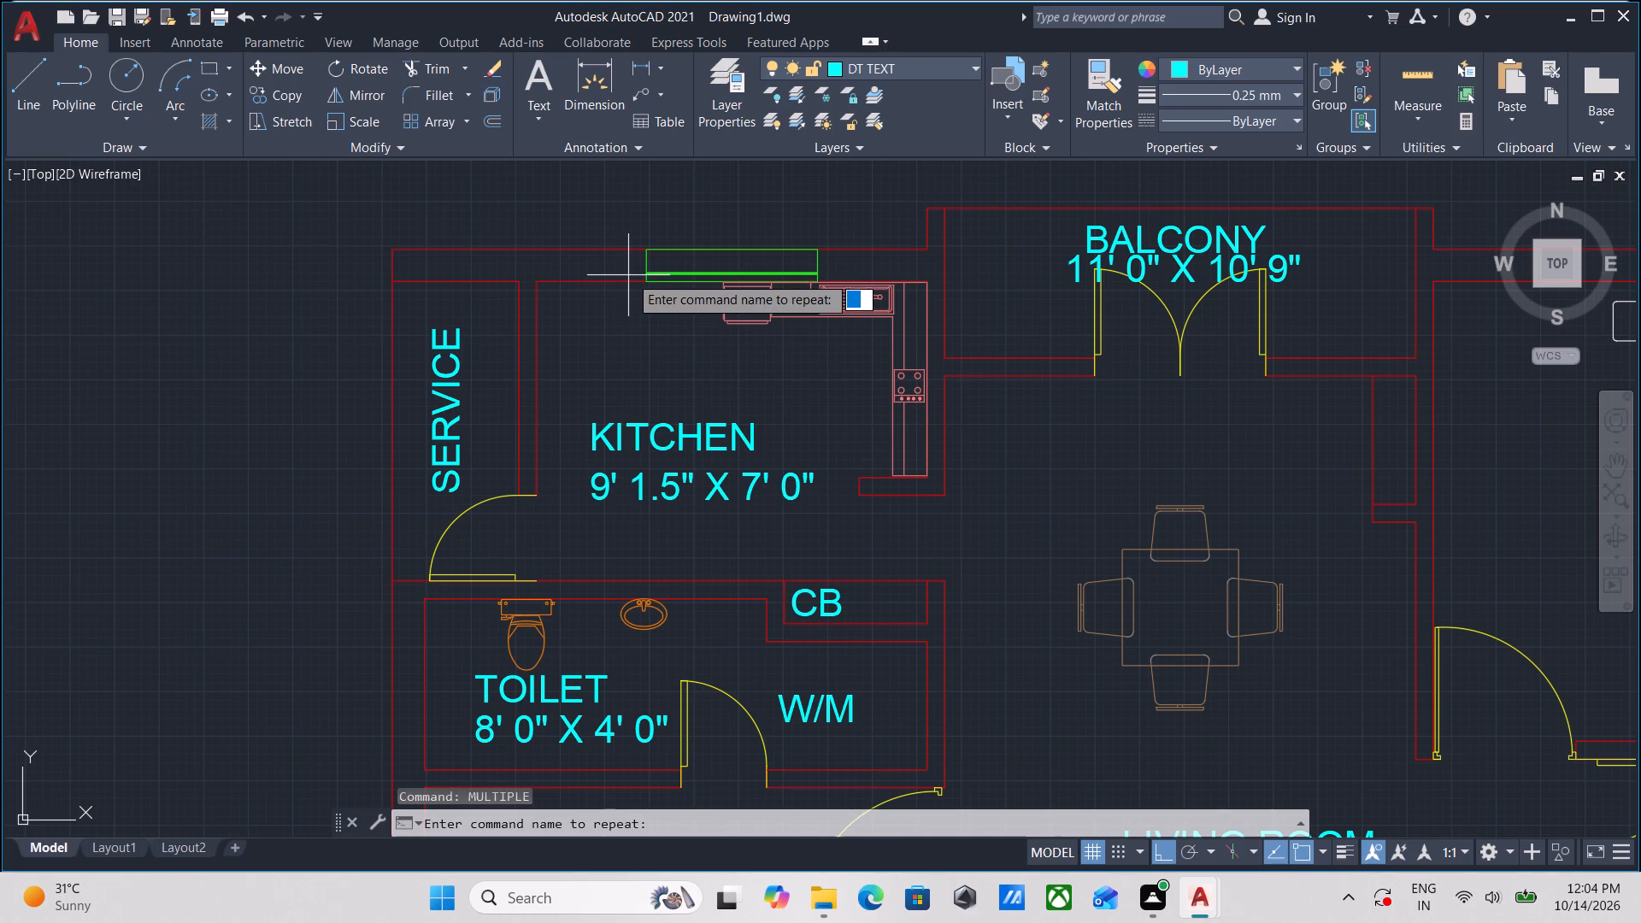
{"action": "key", "text": "d"}
{"action": "type", "text": "LI"}
{"action": "key", "text": "Return"}
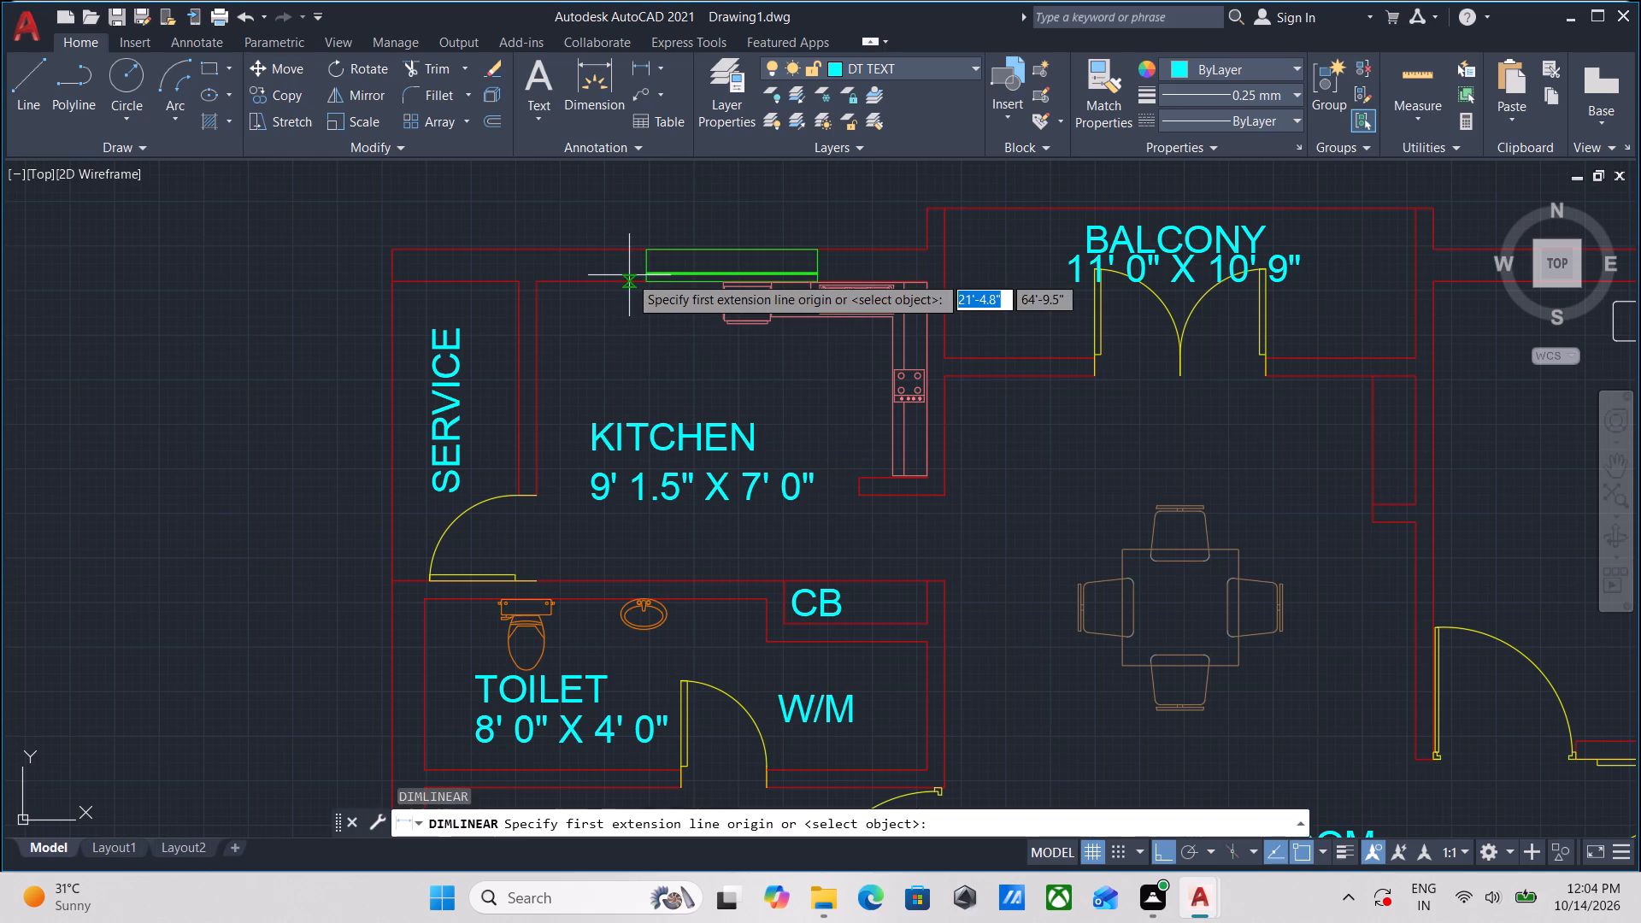
{"action": "left_click", "coordinate": [573, 284]}
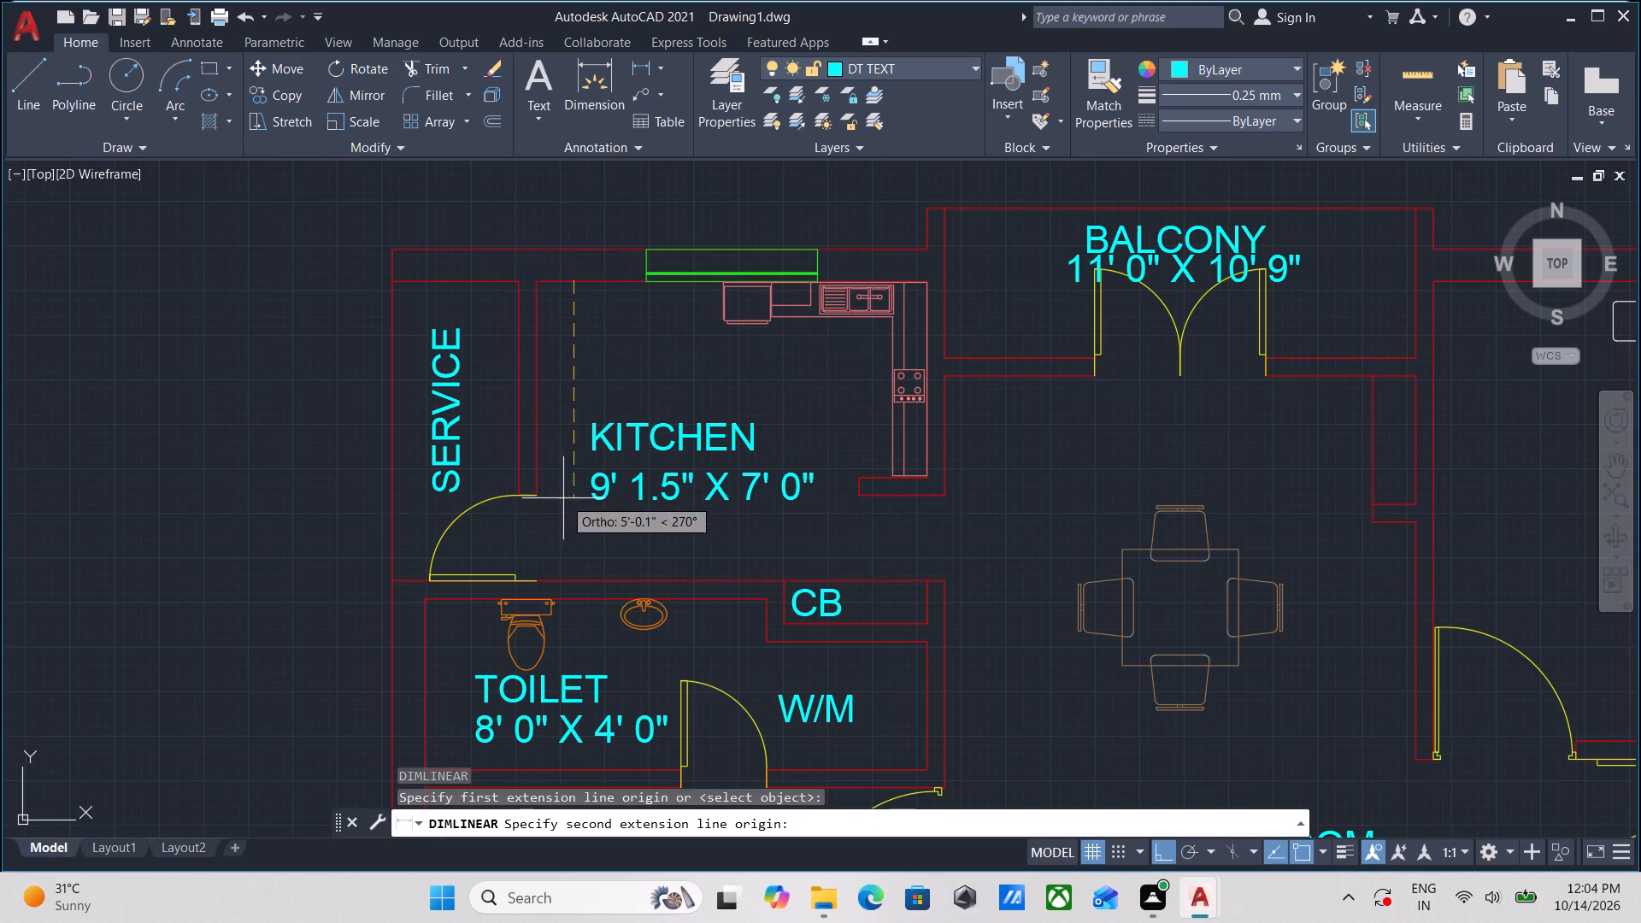
{"action": "left_click", "coordinate": [568, 579]}
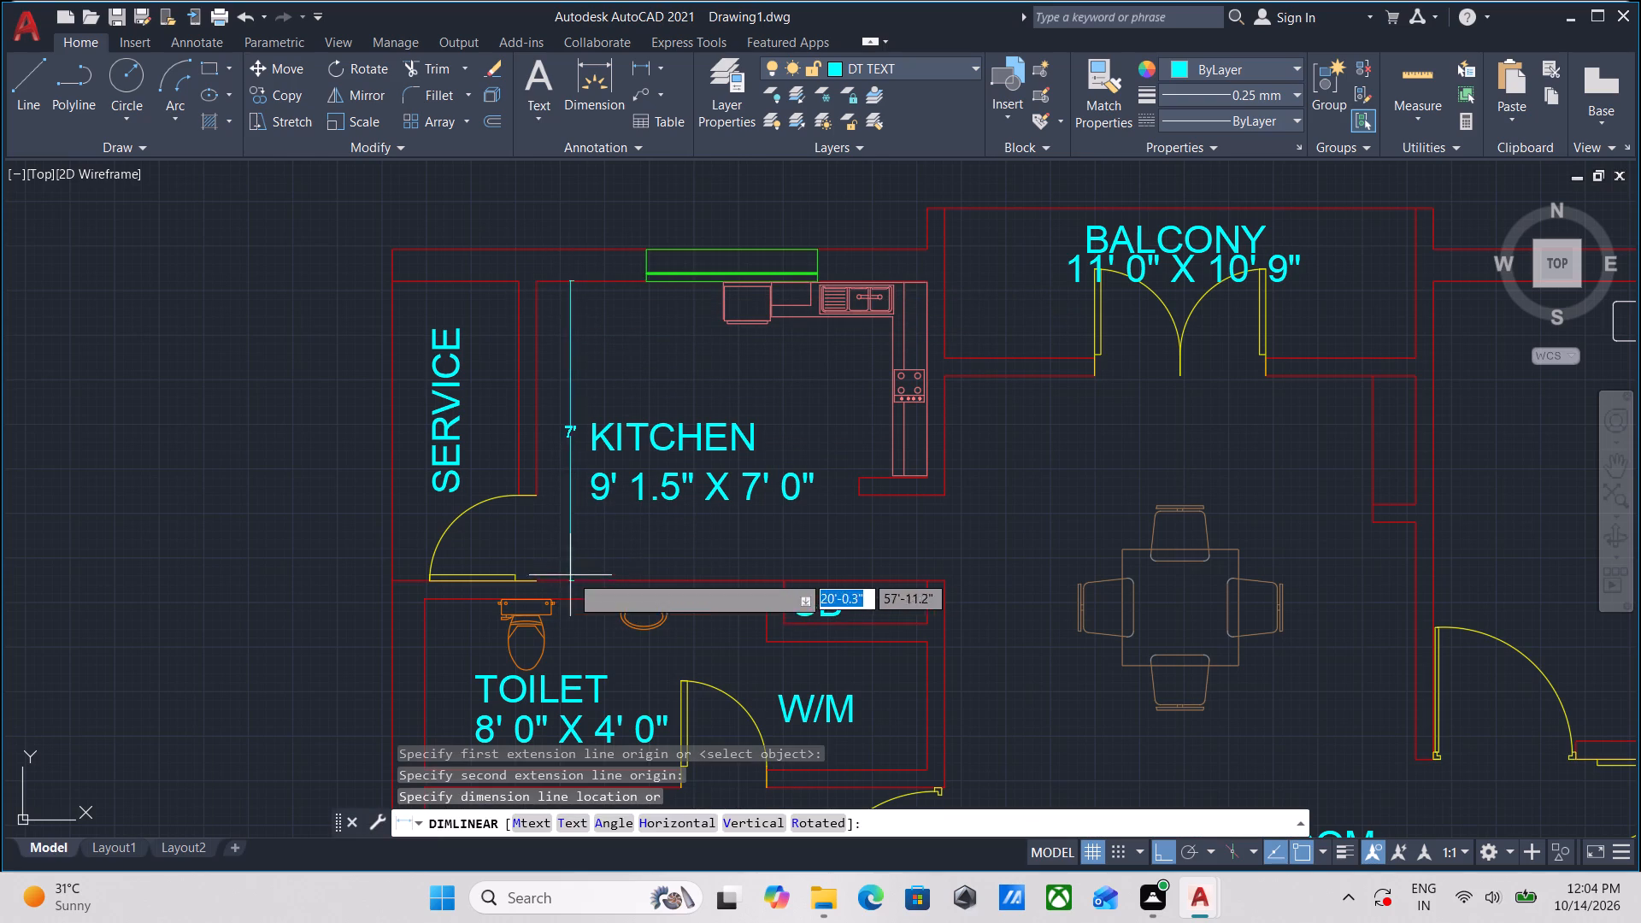
{"action": "left_click", "coordinate": [573, 387]}
Dimension the same kitchen's width horizontally, from the service-side wall to the wall behind the stove, and end the repeated dimensioning.
{"action": "middle_click_drag", "start_coordinate": [643, 378], "coordinate": [574, 399]}
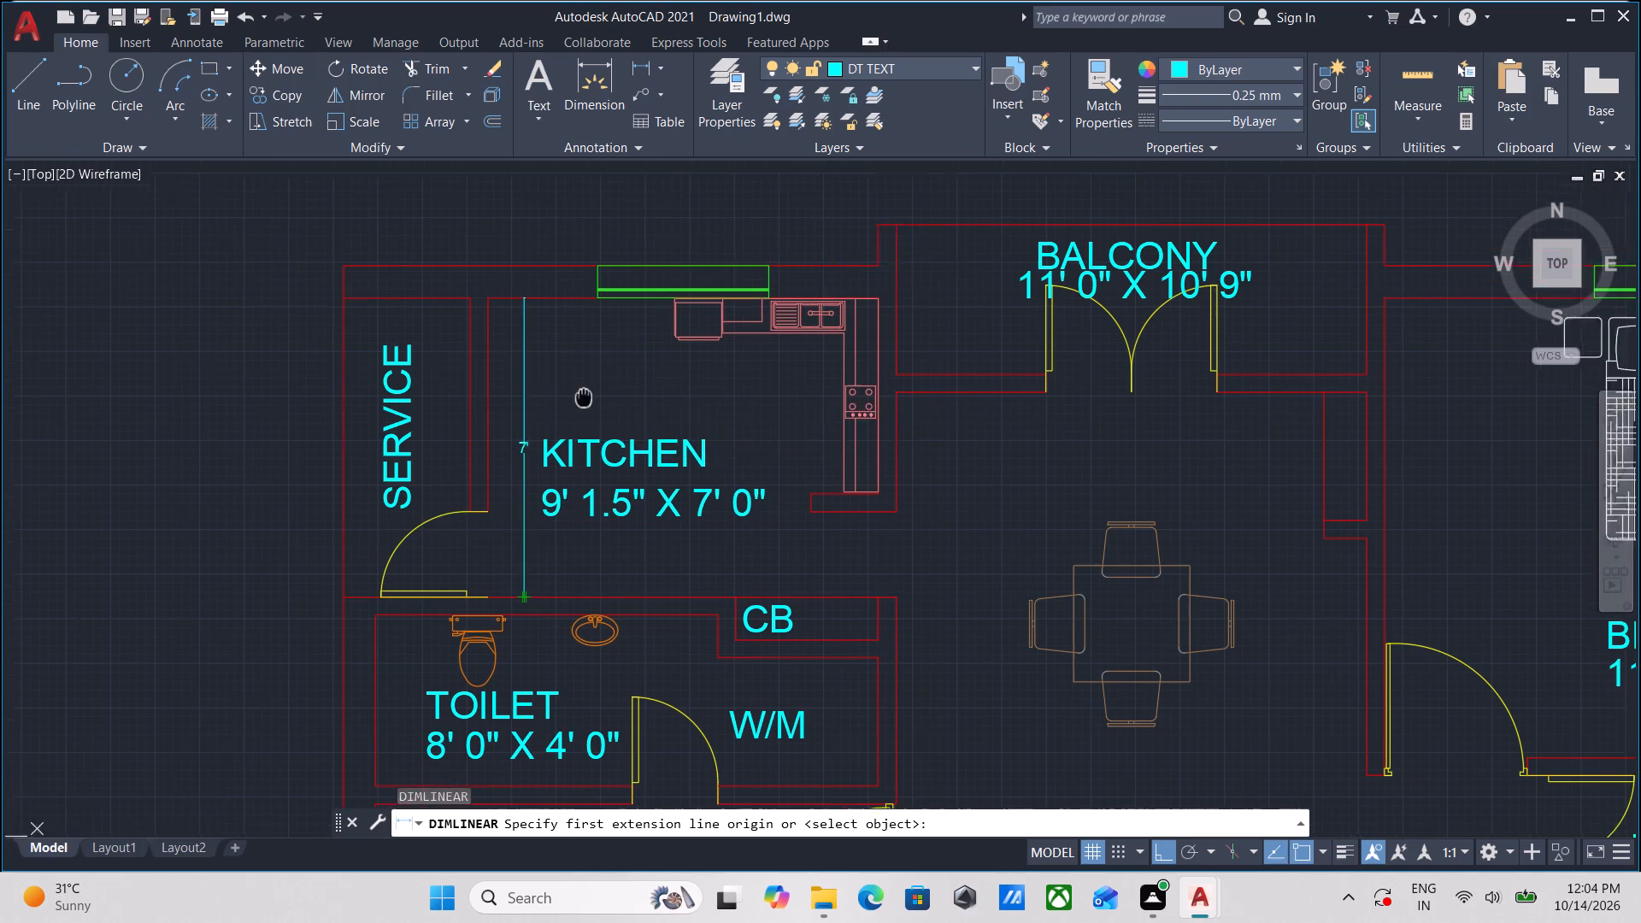
{"action": "middle_click_drag", "start_coordinate": [574, 399], "coordinate": [543, 406]}
{"action": "left_click", "coordinate": [438, 420]}
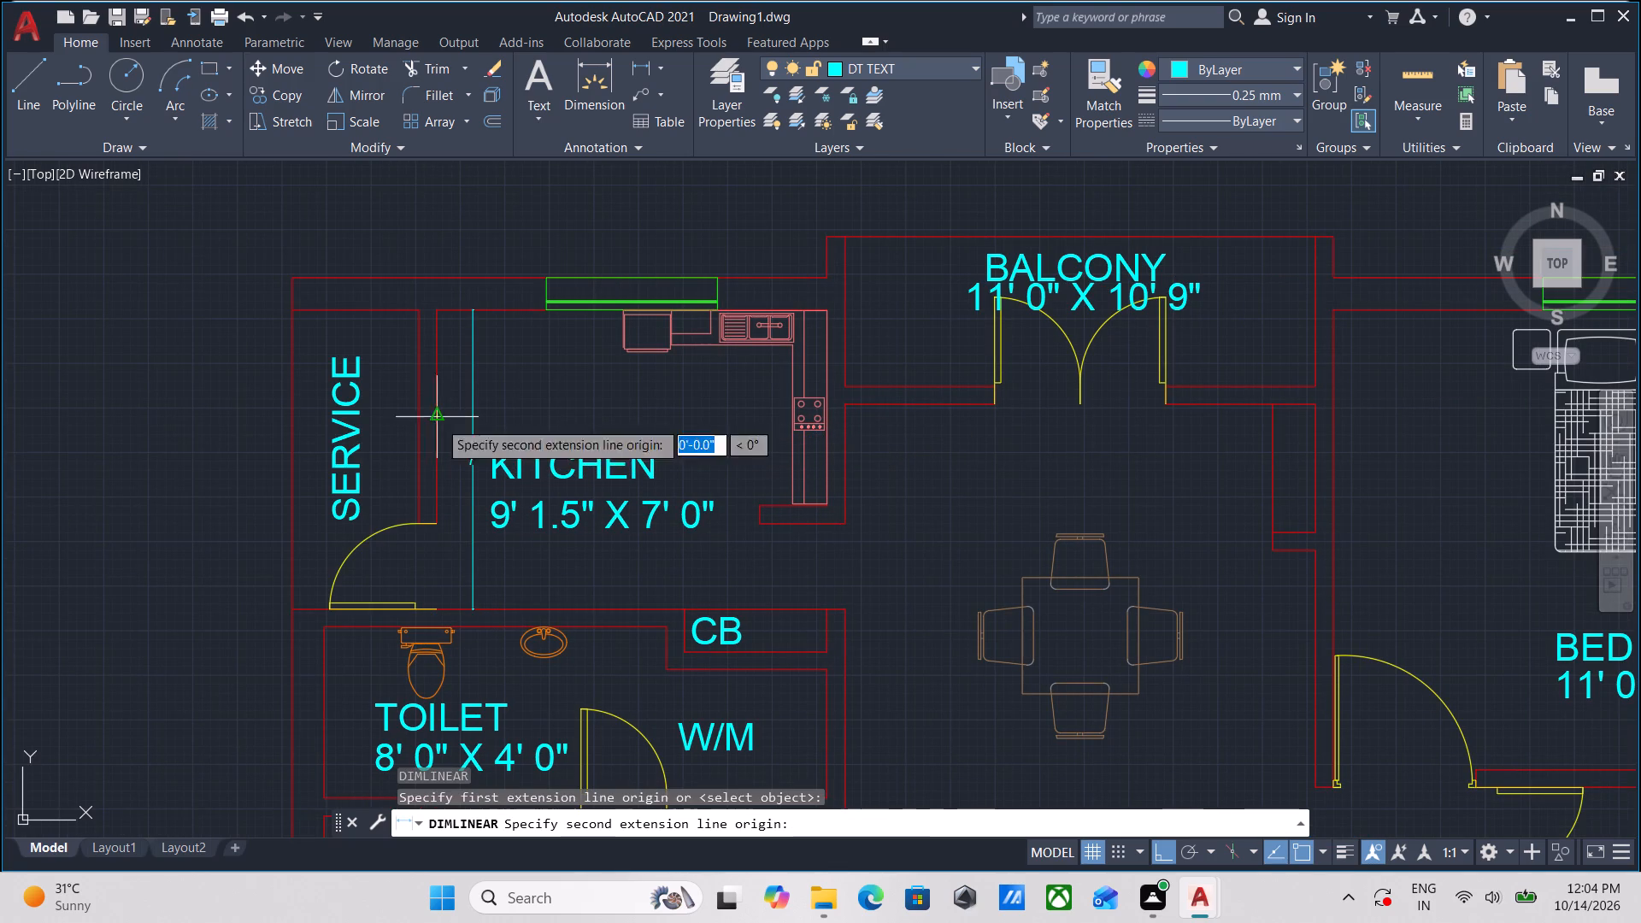
{"action": "scroll", "coordinate": [679, 417], "scroll_direction": "up", "scroll_amount": 1}
{"action": "middle_click_drag", "start_coordinate": [679, 417], "coordinate": [607, 417]}
{"action": "scroll", "coordinate": [834, 405], "scroll_direction": "up", "scroll_amount": 2}
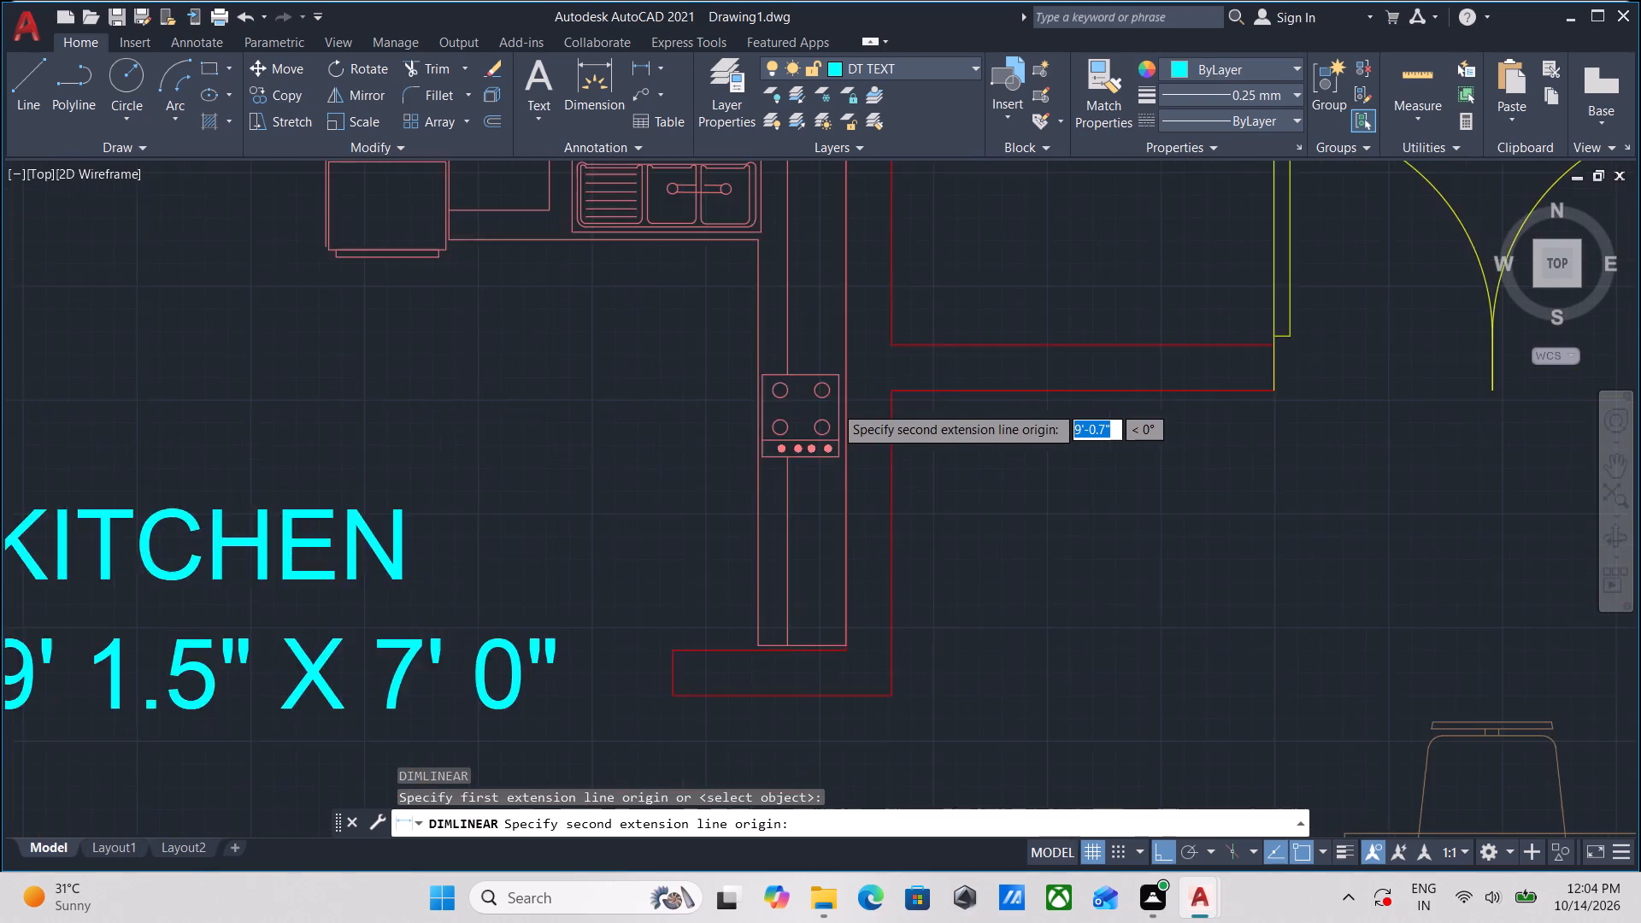
{"action": "left_click", "coordinate": [850, 434]}
{"action": "scroll", "coordinate": [850, 434], "scroll_direction": "down", "scroll_amount": 1}
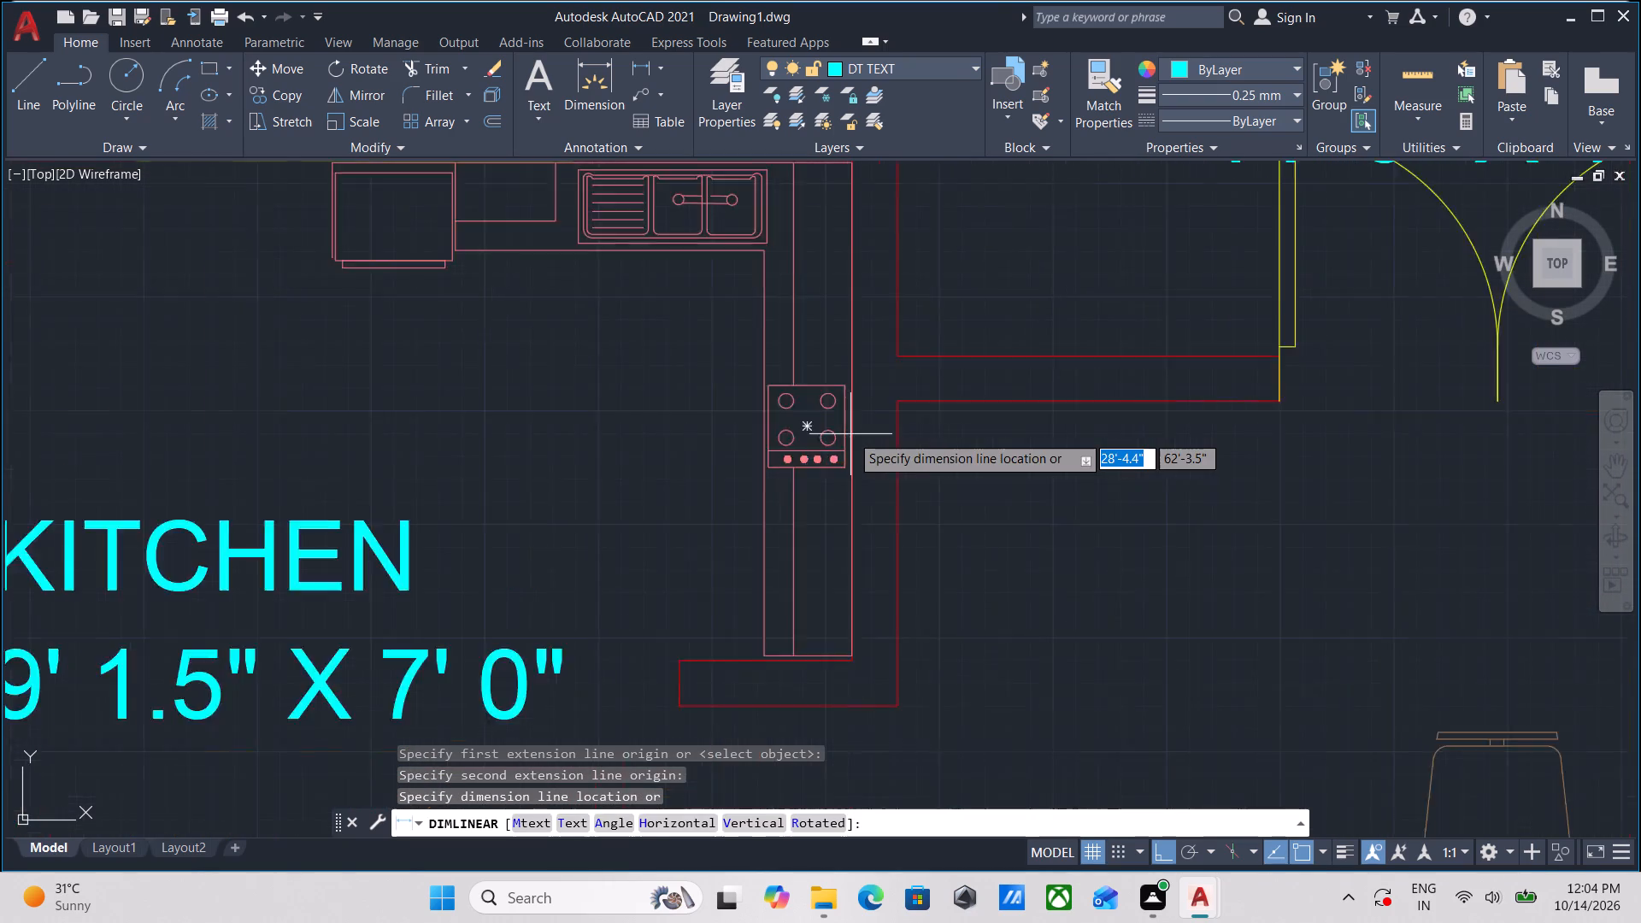
{"action": "scroll", "coordinate": [850, 434], "scroll_direction": "down", "scroll_amount": 1}
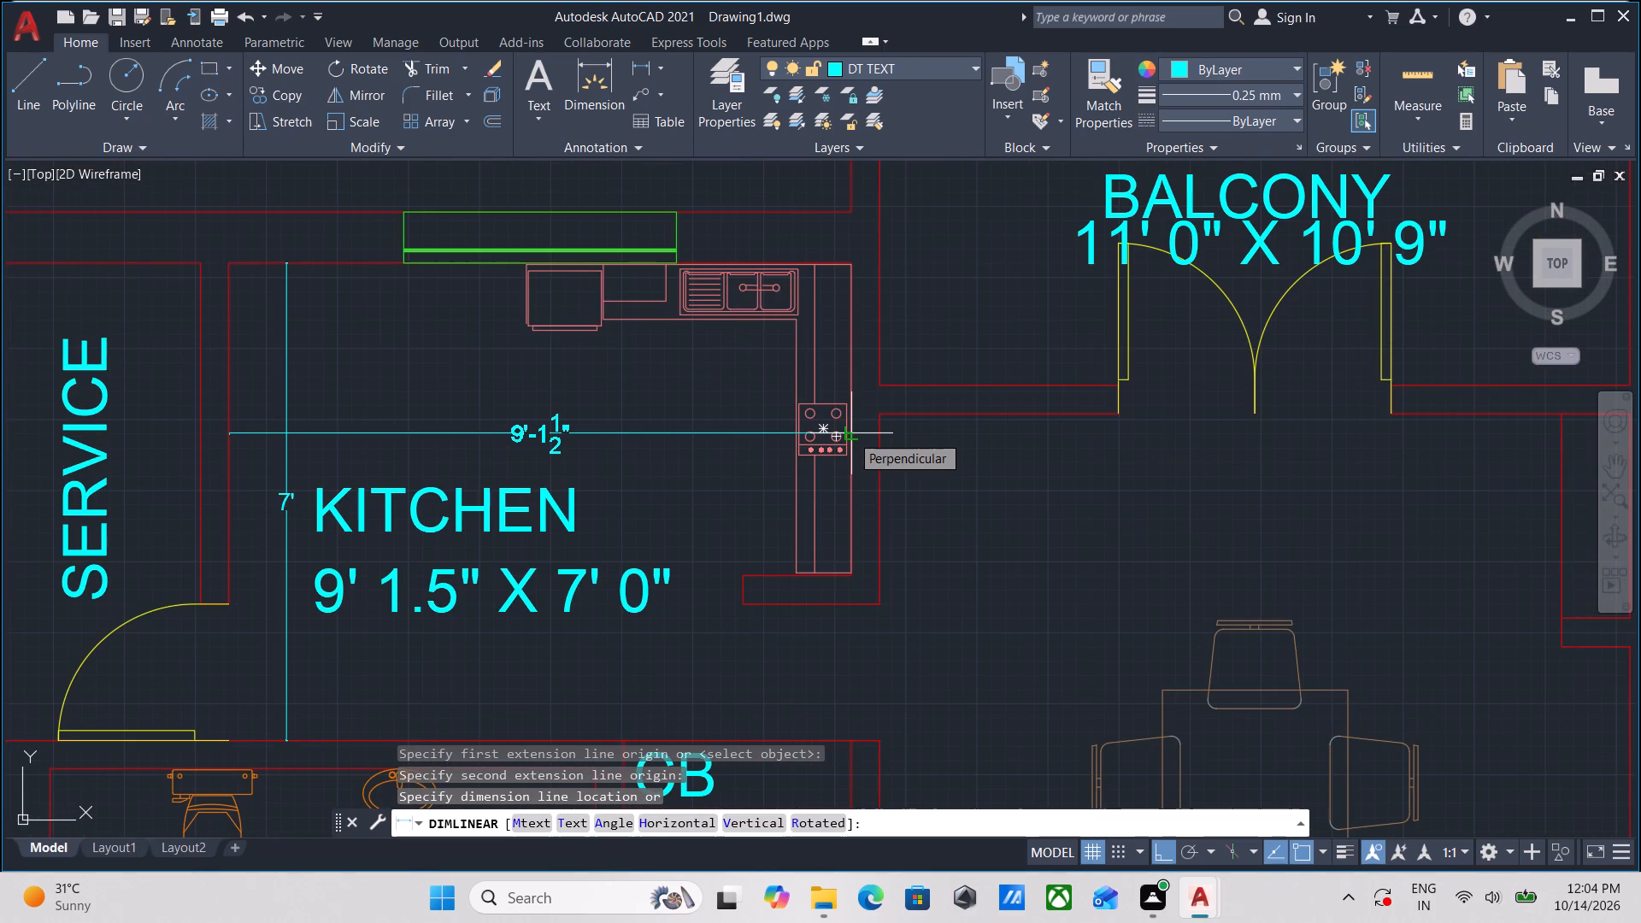
{"action": "left_click", "coordinate": [850, 434]}
{"action": "middle_click_drag", "start_coordinate": [595, 427], "coordinate": [713, 320]}
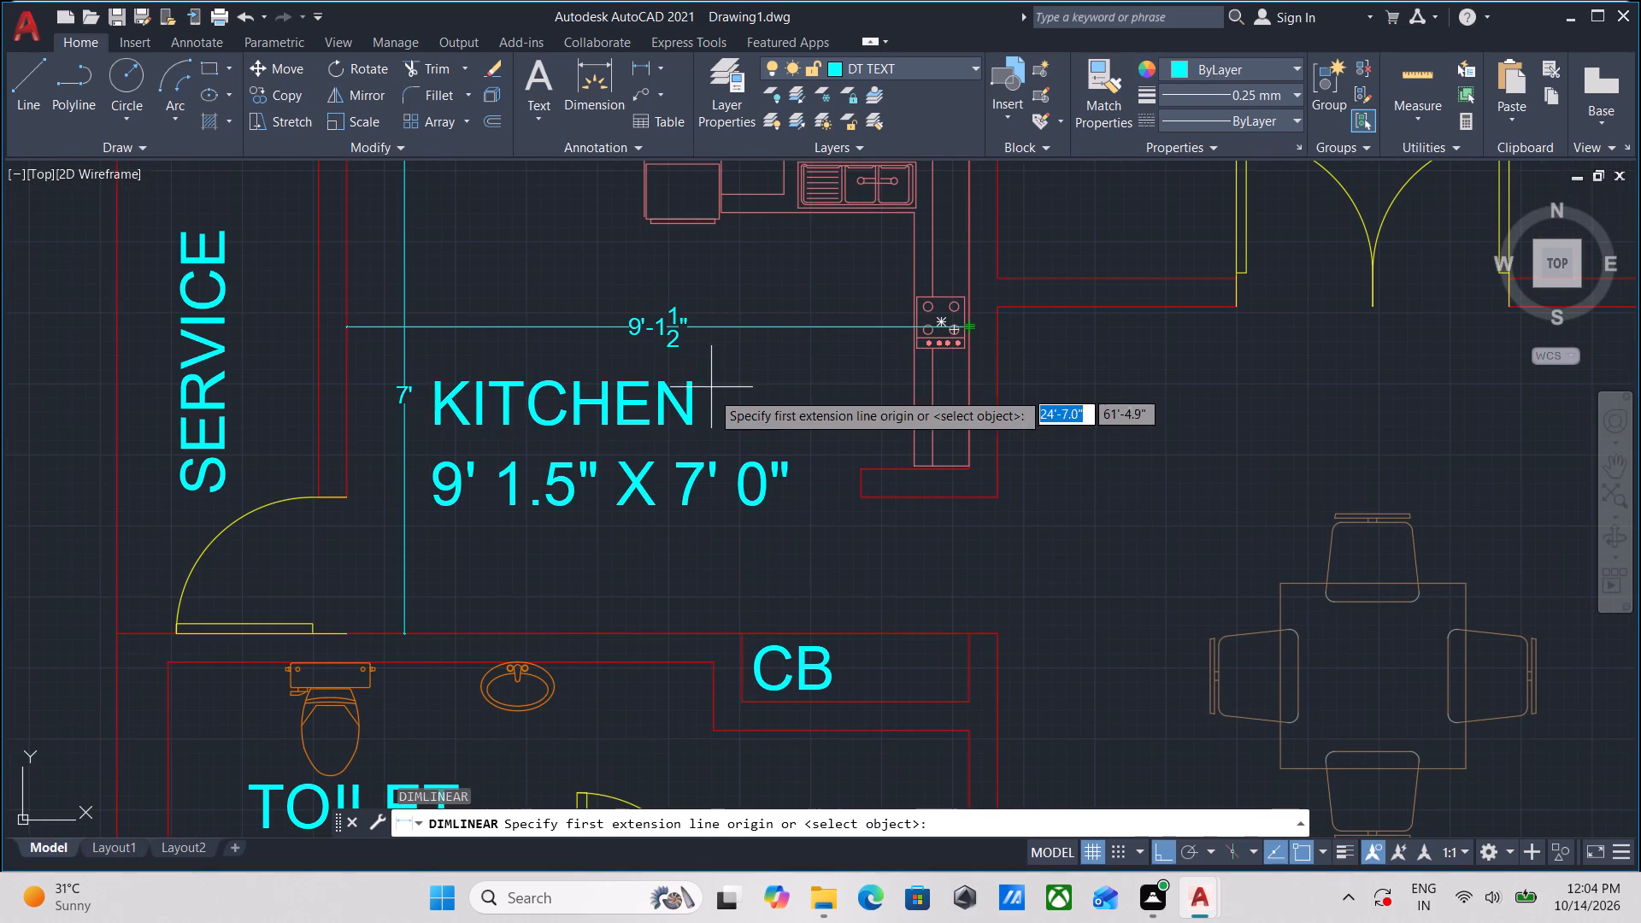
{"action": "key", "text": "Escape"}
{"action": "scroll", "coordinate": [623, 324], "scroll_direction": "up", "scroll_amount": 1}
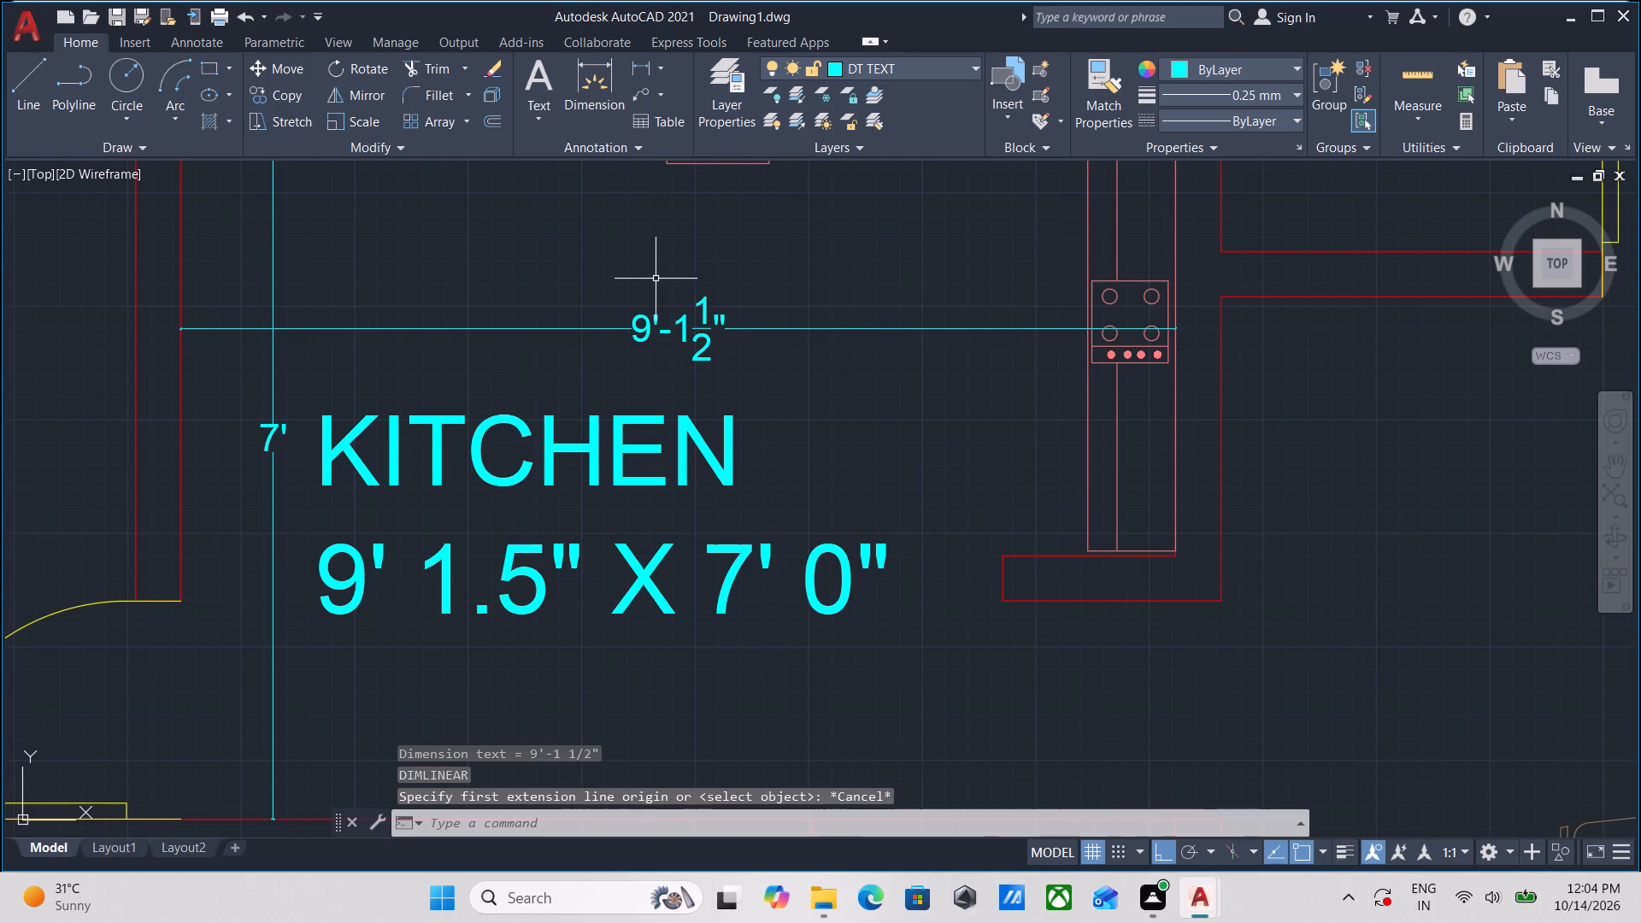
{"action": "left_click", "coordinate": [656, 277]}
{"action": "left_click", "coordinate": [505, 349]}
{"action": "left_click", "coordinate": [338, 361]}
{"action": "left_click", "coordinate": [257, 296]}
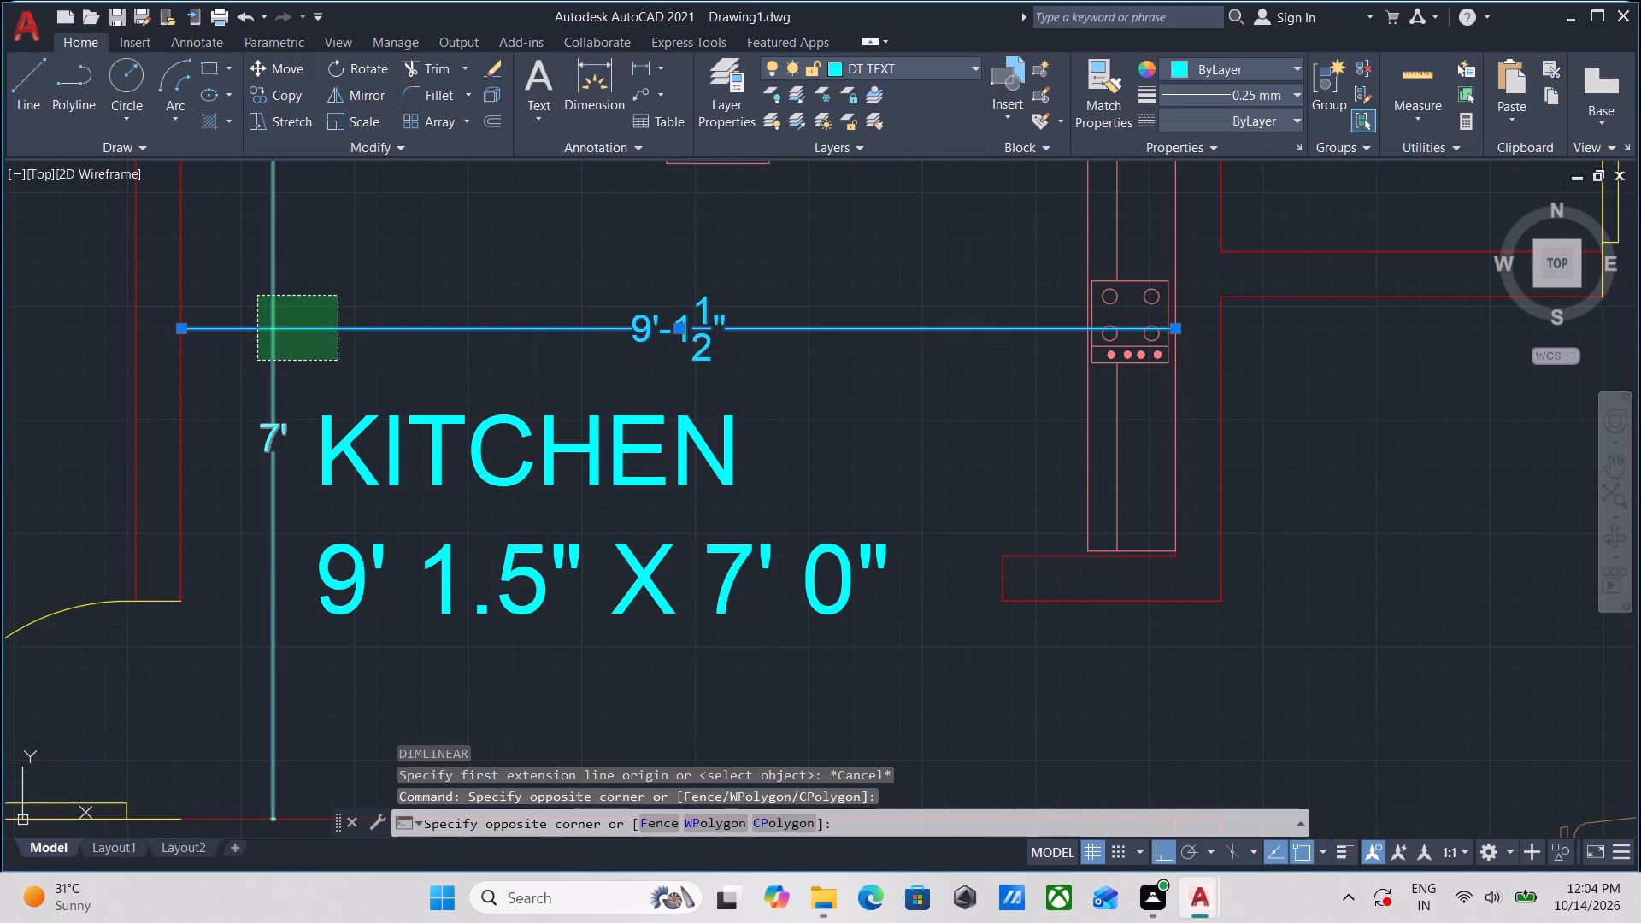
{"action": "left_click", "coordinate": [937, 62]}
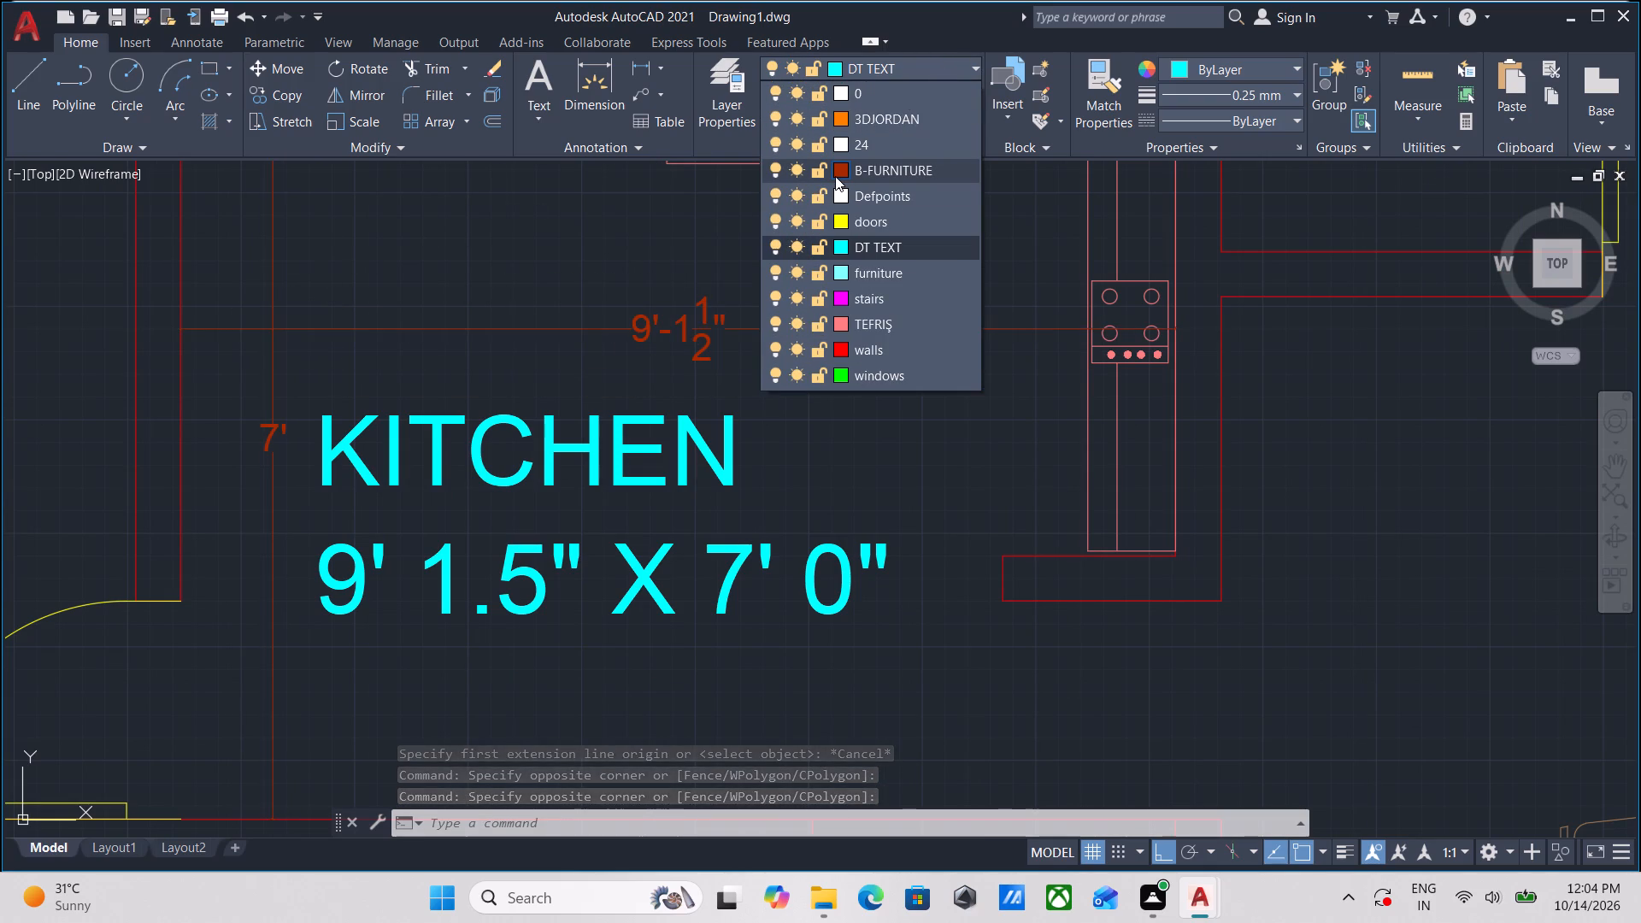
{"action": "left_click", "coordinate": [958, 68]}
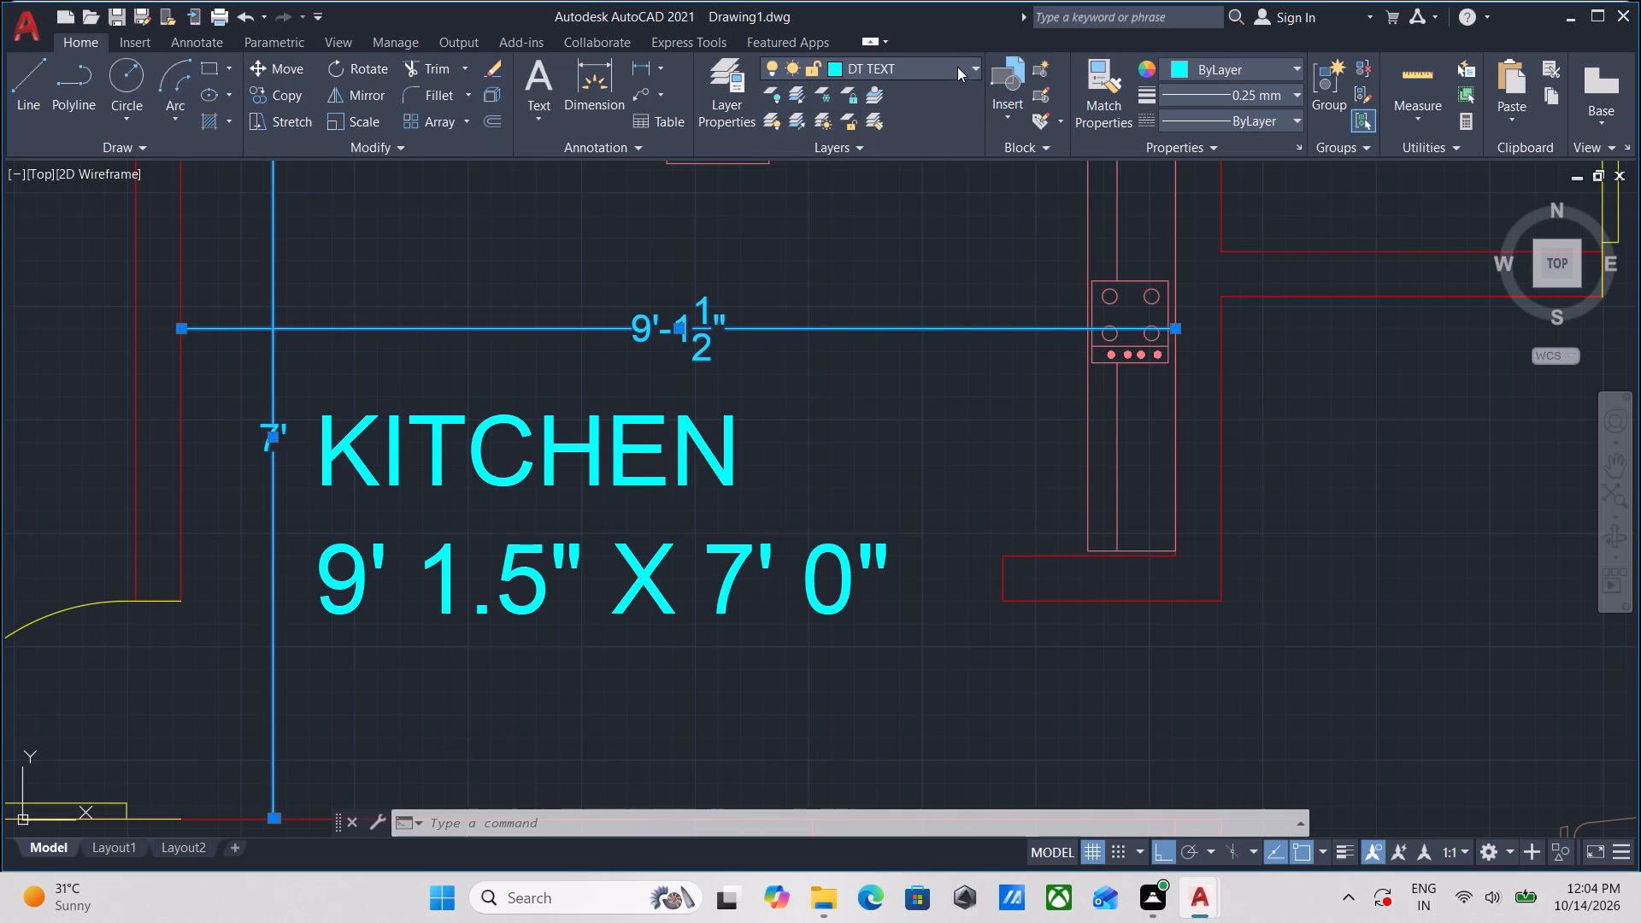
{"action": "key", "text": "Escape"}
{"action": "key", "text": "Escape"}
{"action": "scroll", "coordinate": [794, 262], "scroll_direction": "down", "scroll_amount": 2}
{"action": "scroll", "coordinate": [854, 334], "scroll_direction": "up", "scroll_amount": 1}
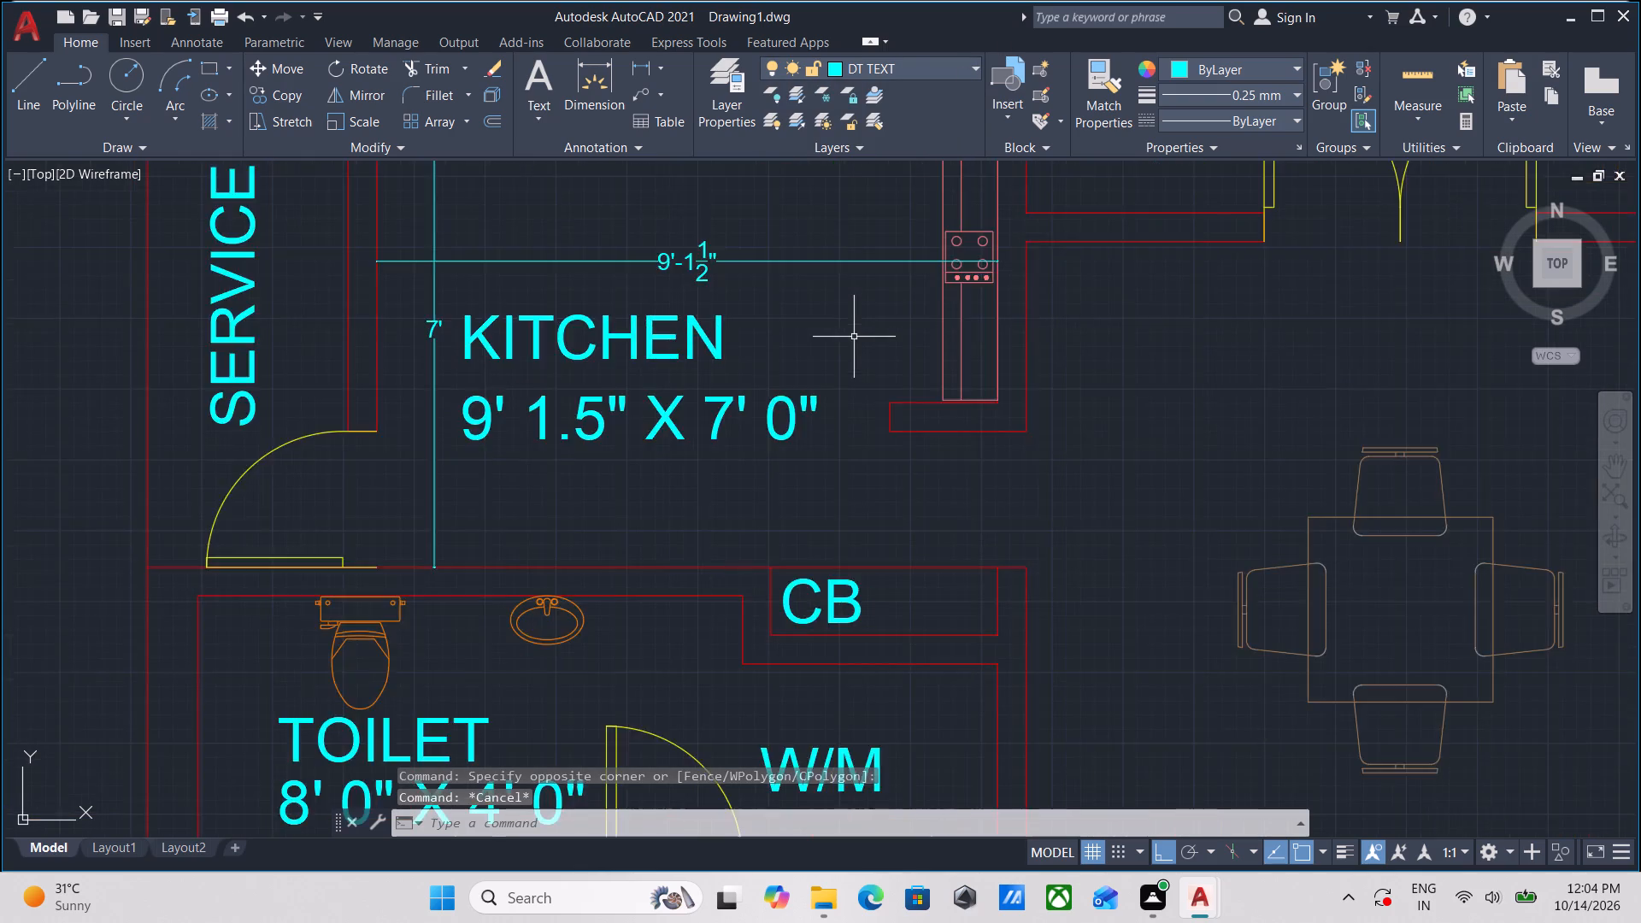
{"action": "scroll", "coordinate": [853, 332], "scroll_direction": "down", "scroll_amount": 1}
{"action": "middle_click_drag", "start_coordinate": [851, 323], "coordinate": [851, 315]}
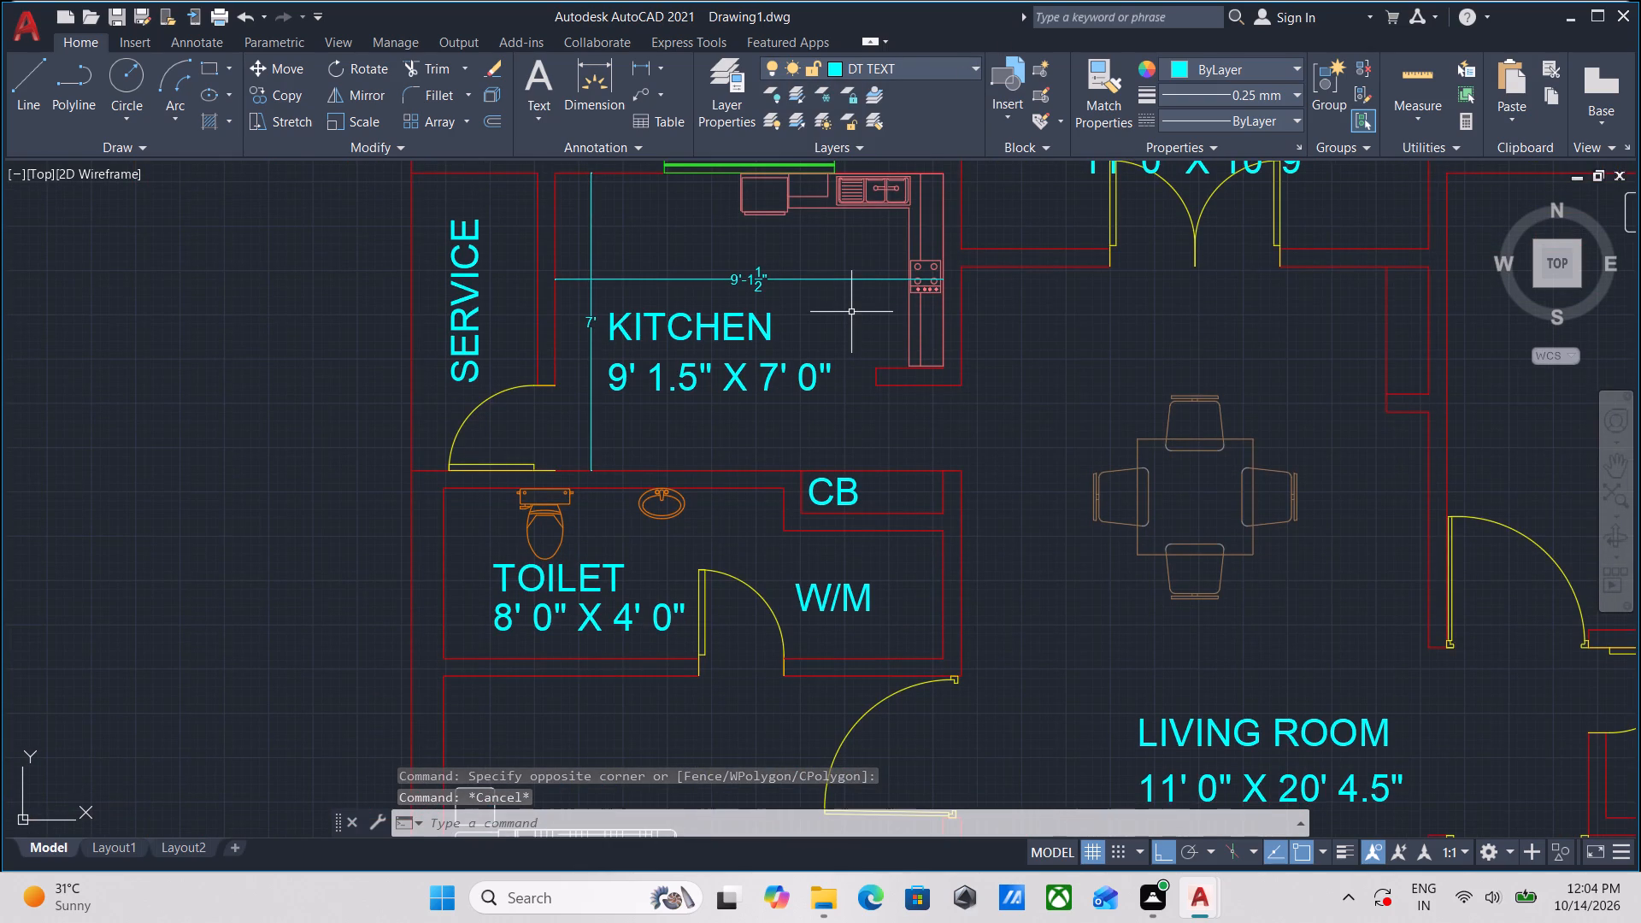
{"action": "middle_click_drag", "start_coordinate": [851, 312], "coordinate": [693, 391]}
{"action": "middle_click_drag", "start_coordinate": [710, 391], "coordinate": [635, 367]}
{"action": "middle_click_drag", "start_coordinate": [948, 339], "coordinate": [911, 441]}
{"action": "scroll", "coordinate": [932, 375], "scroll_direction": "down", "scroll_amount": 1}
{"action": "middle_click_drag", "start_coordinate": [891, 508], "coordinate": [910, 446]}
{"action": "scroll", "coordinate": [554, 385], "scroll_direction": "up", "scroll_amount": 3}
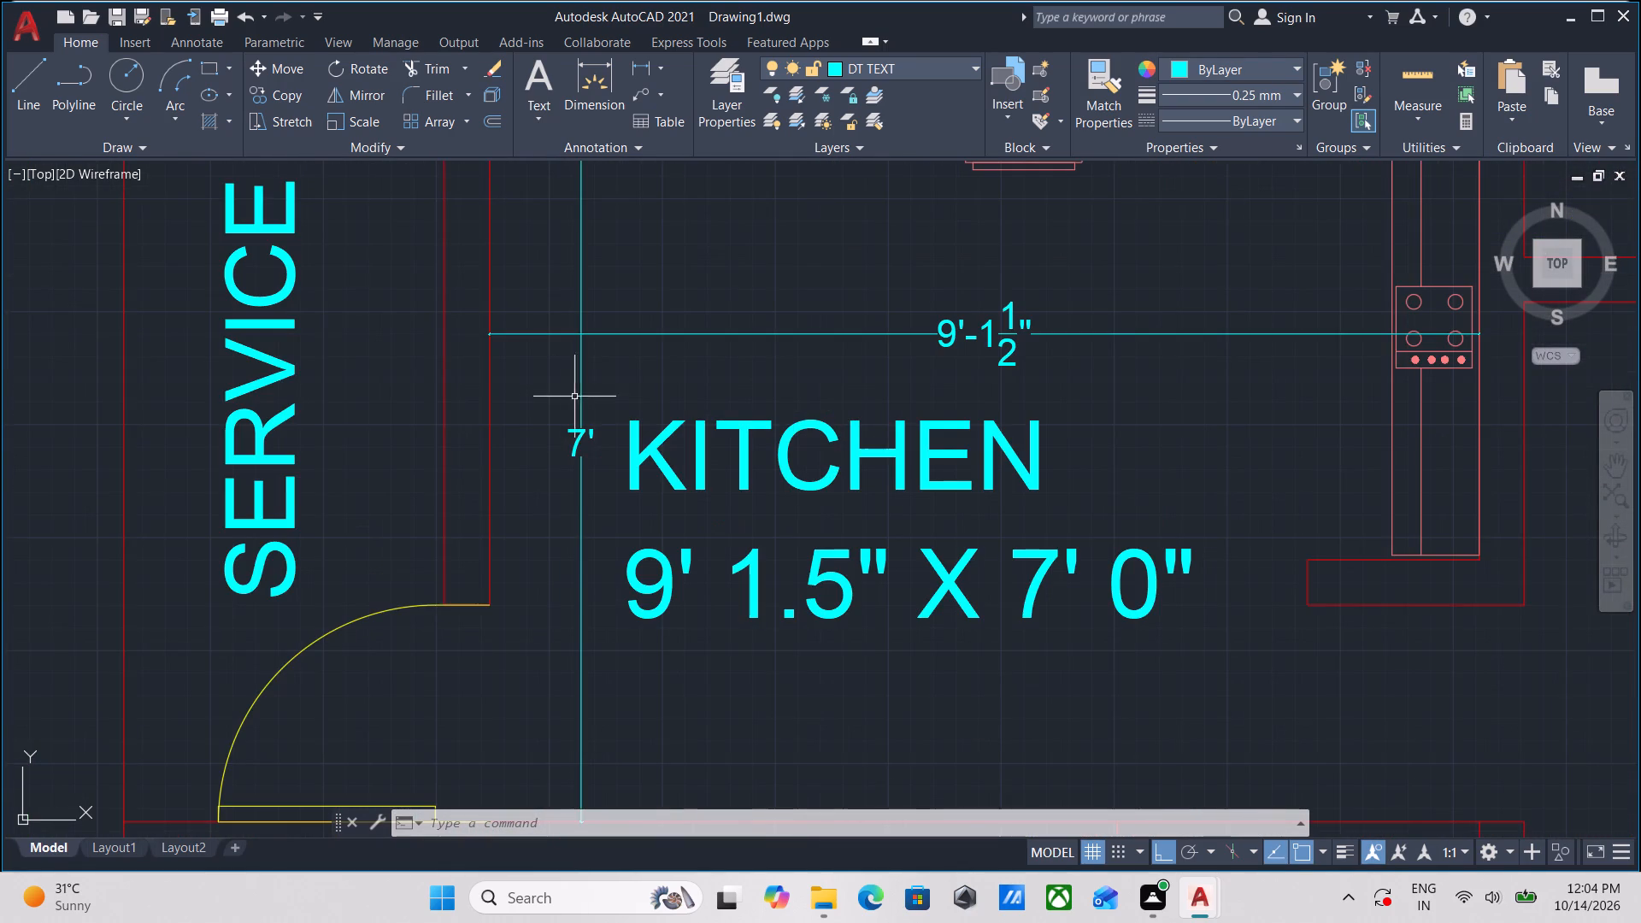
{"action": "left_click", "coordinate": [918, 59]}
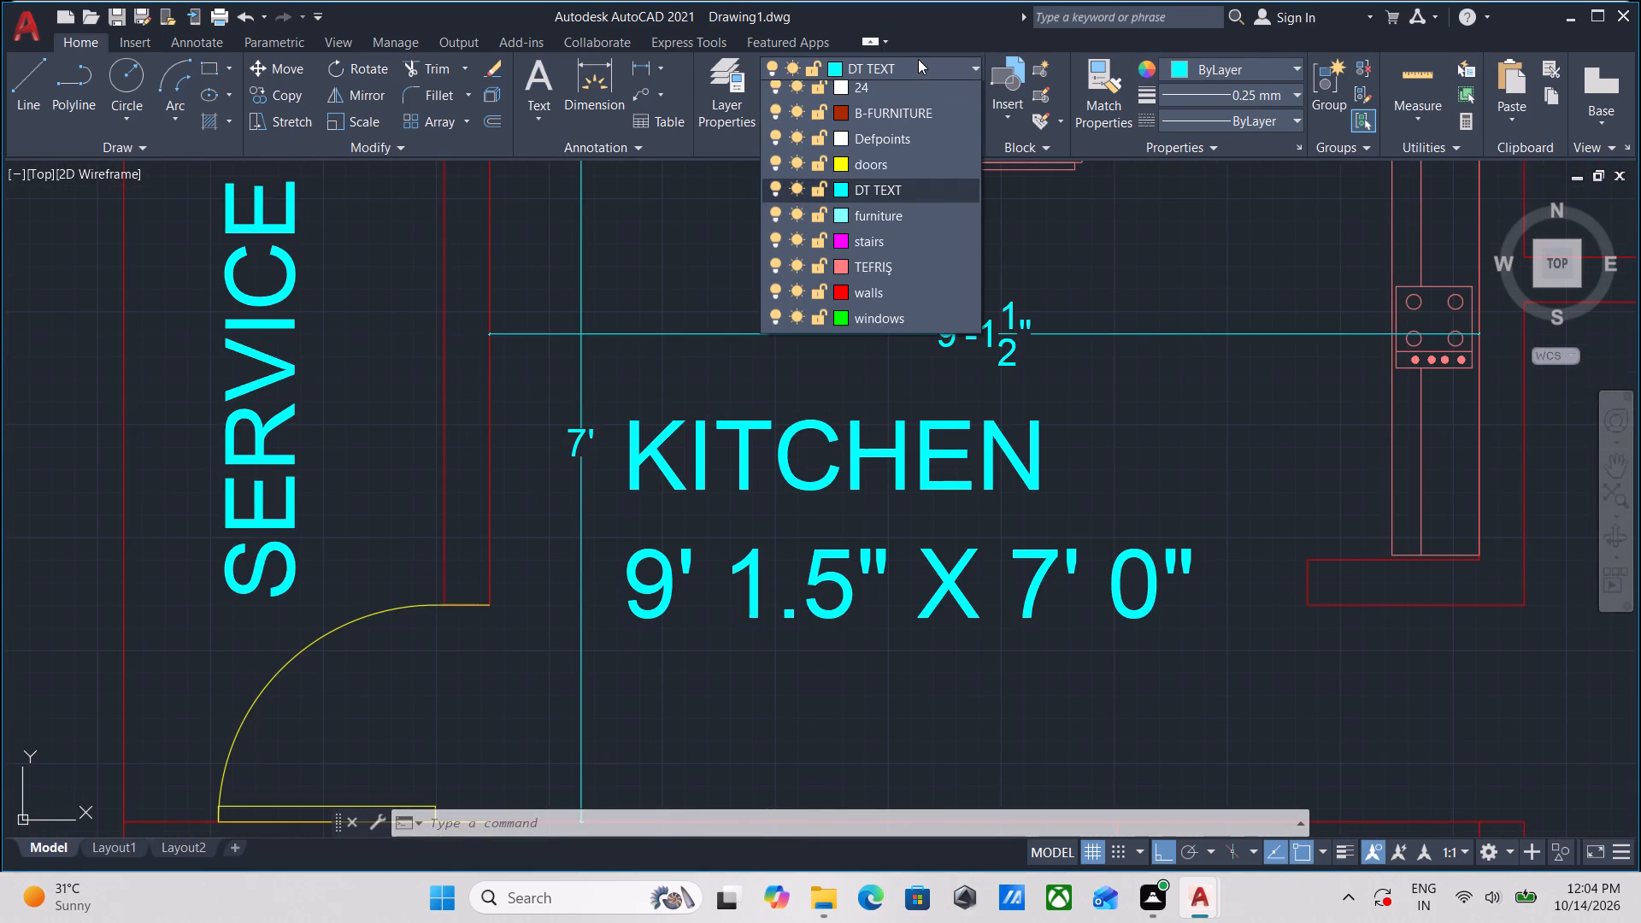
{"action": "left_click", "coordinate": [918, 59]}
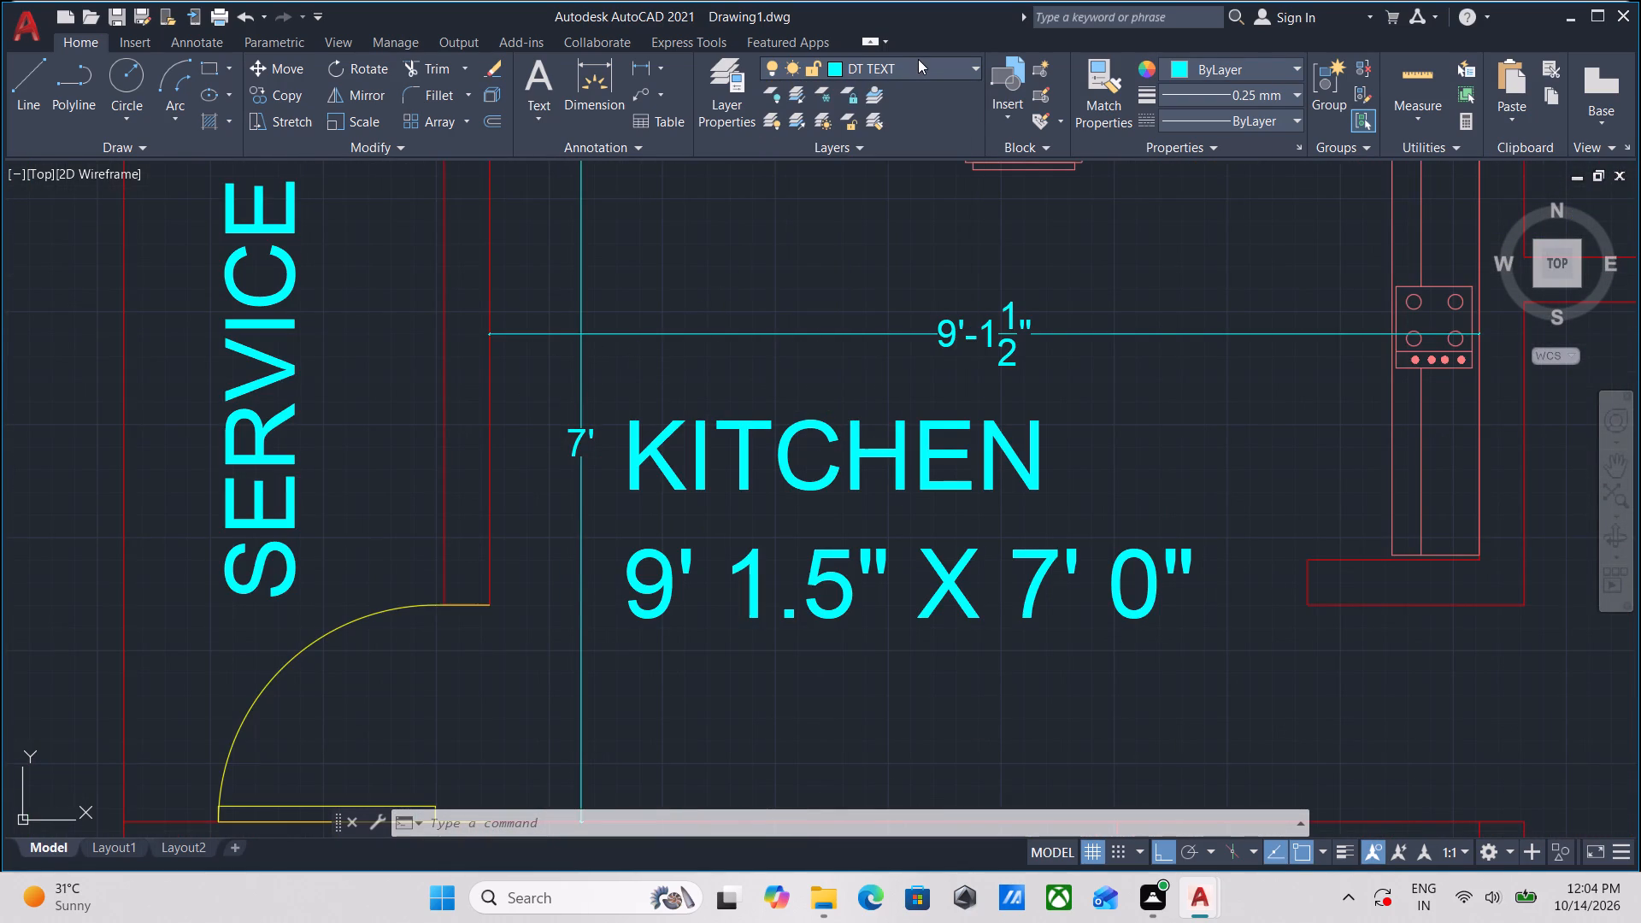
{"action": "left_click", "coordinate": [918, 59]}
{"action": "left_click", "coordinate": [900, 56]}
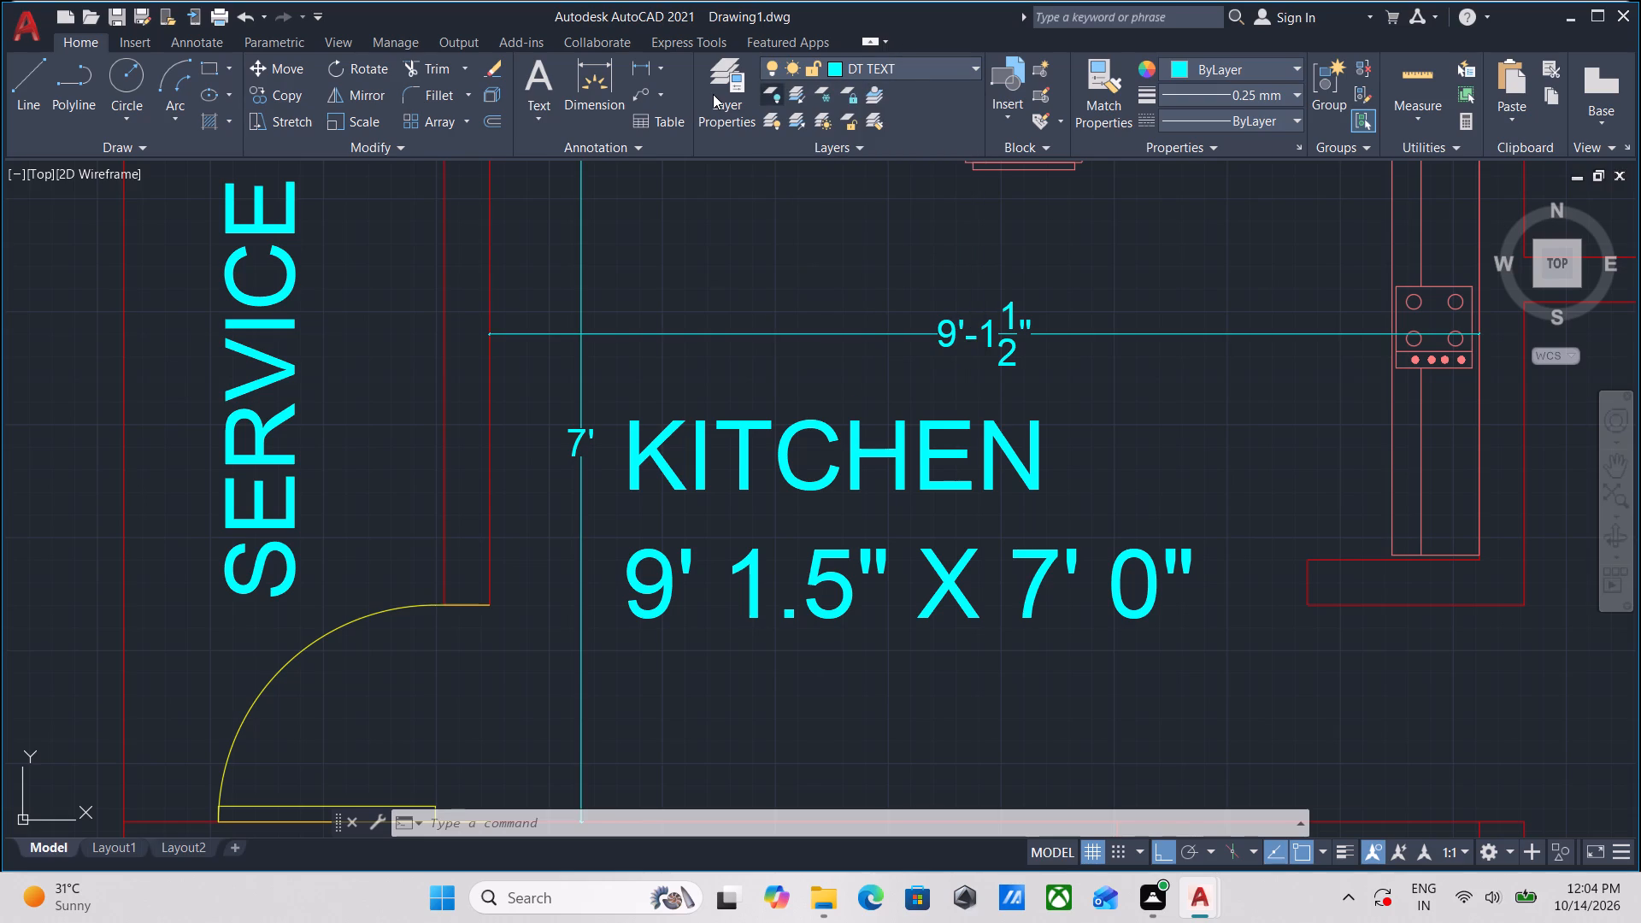
Create a new layer named MEASUREMENTS.
{"action": "left_click", "coordinate": [713, 94]}
{"action": "scroll", "coordinate": [308, 270], "scroll_direction": "down", "scroll_amount": 7}
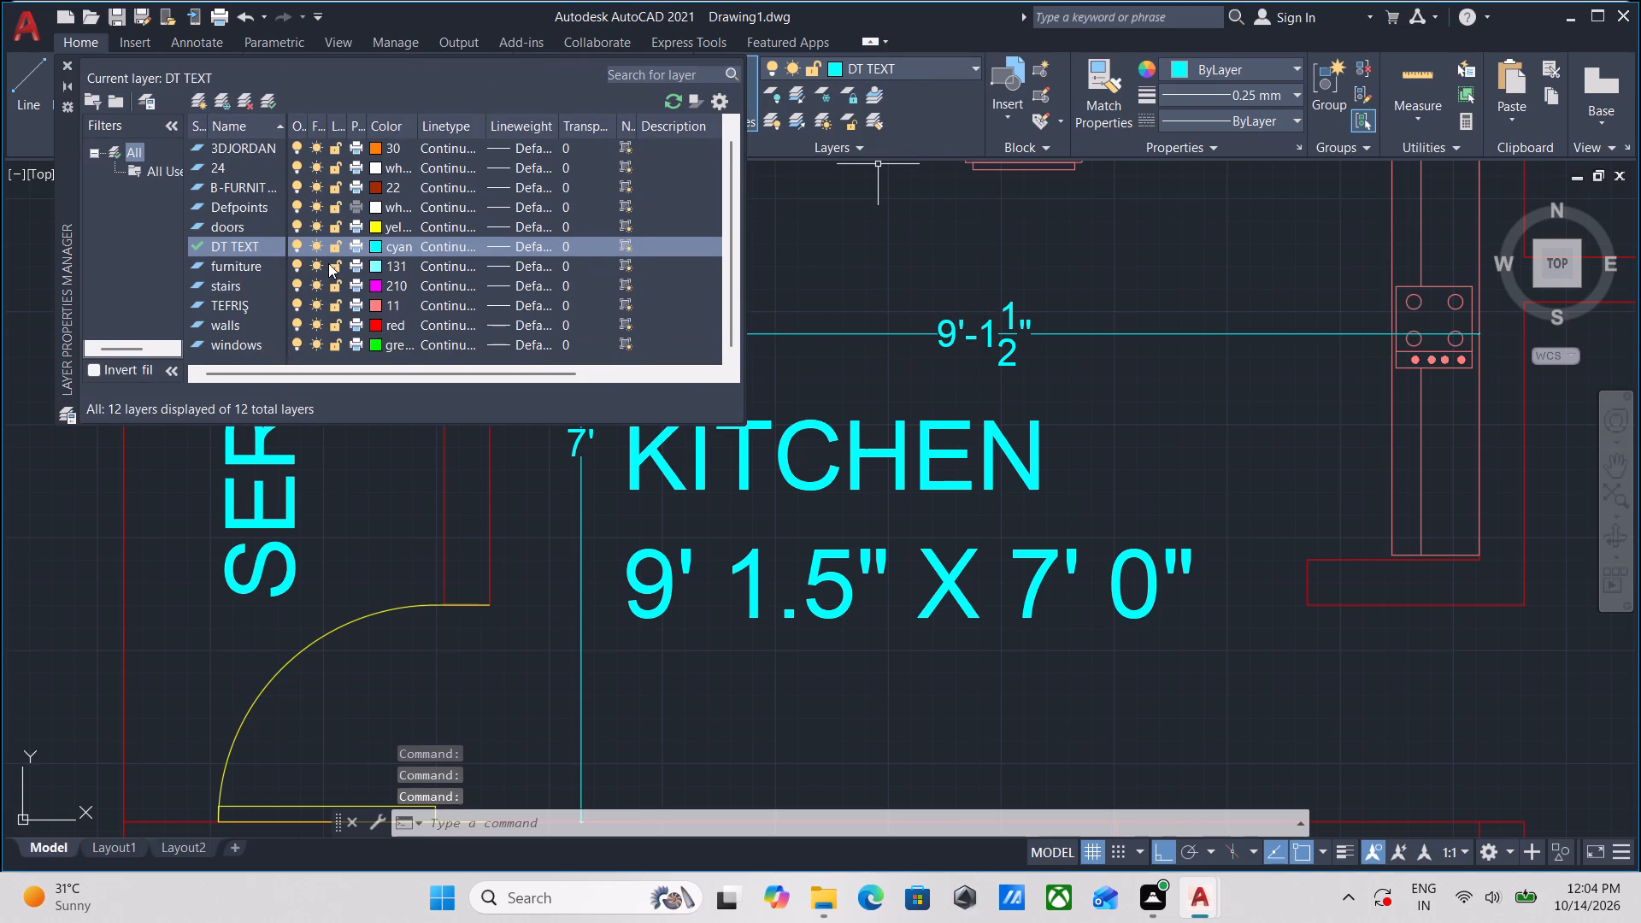
{"action": "scroll", "coordinate": [328, 263], "scroll_direction": "up", "scroll_amount": 3}
{"action": "left_click", "coordinate": [200, 91]}
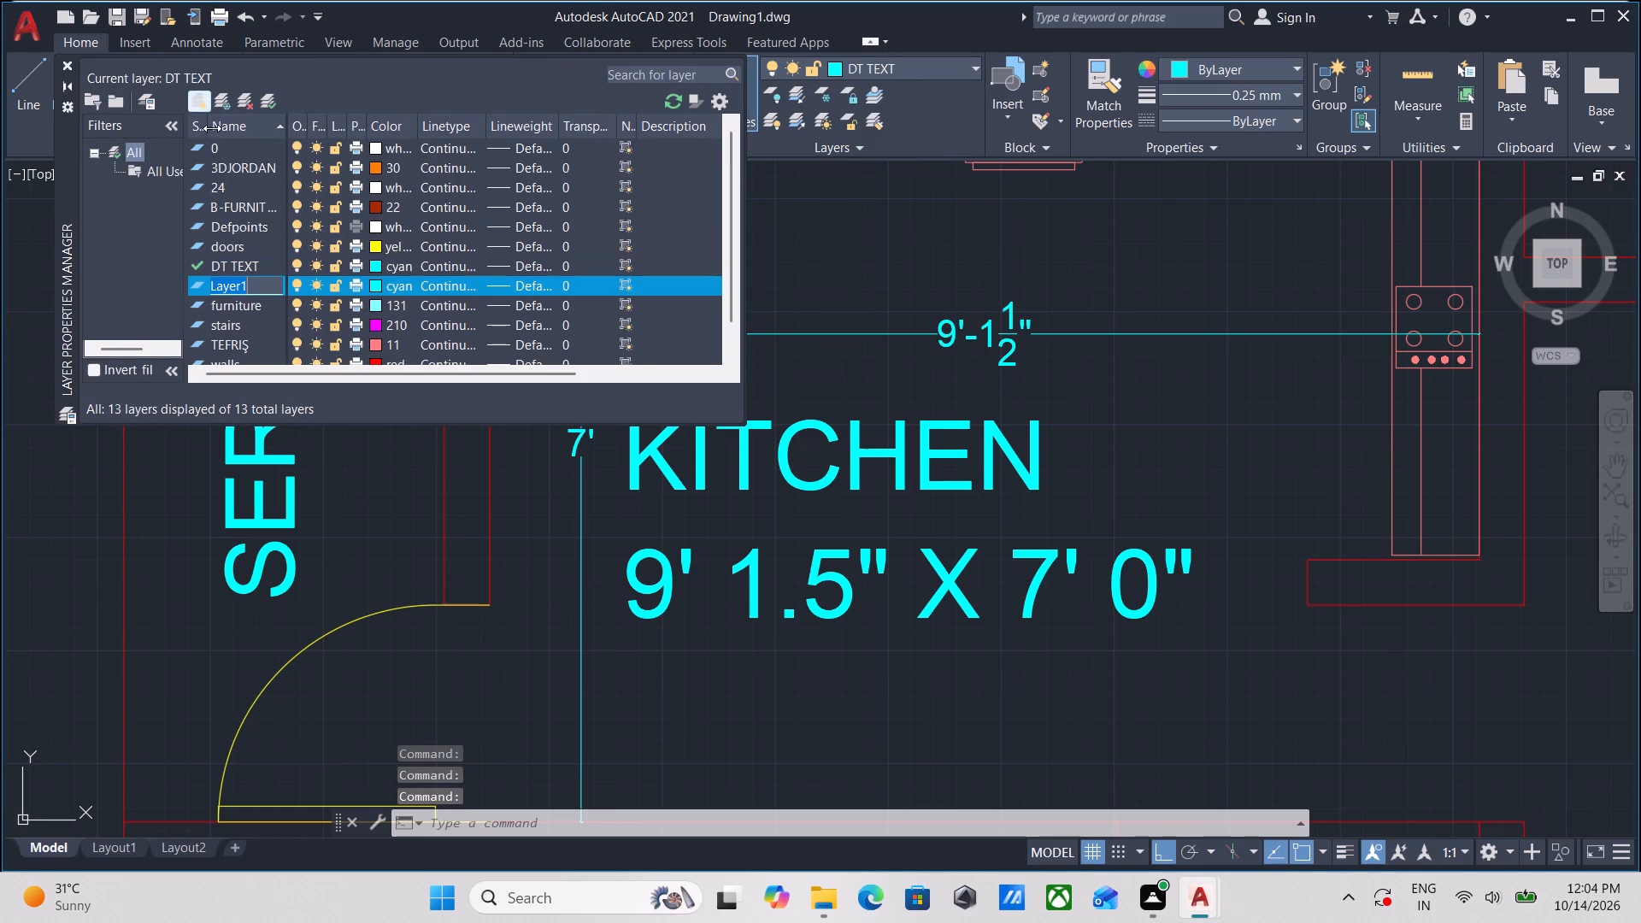
{"action": "left_click_drag", "start_coordinate": [269, 289], "coordinate": [183, 276]}
{"action": "key", "text": "BackSpace"}
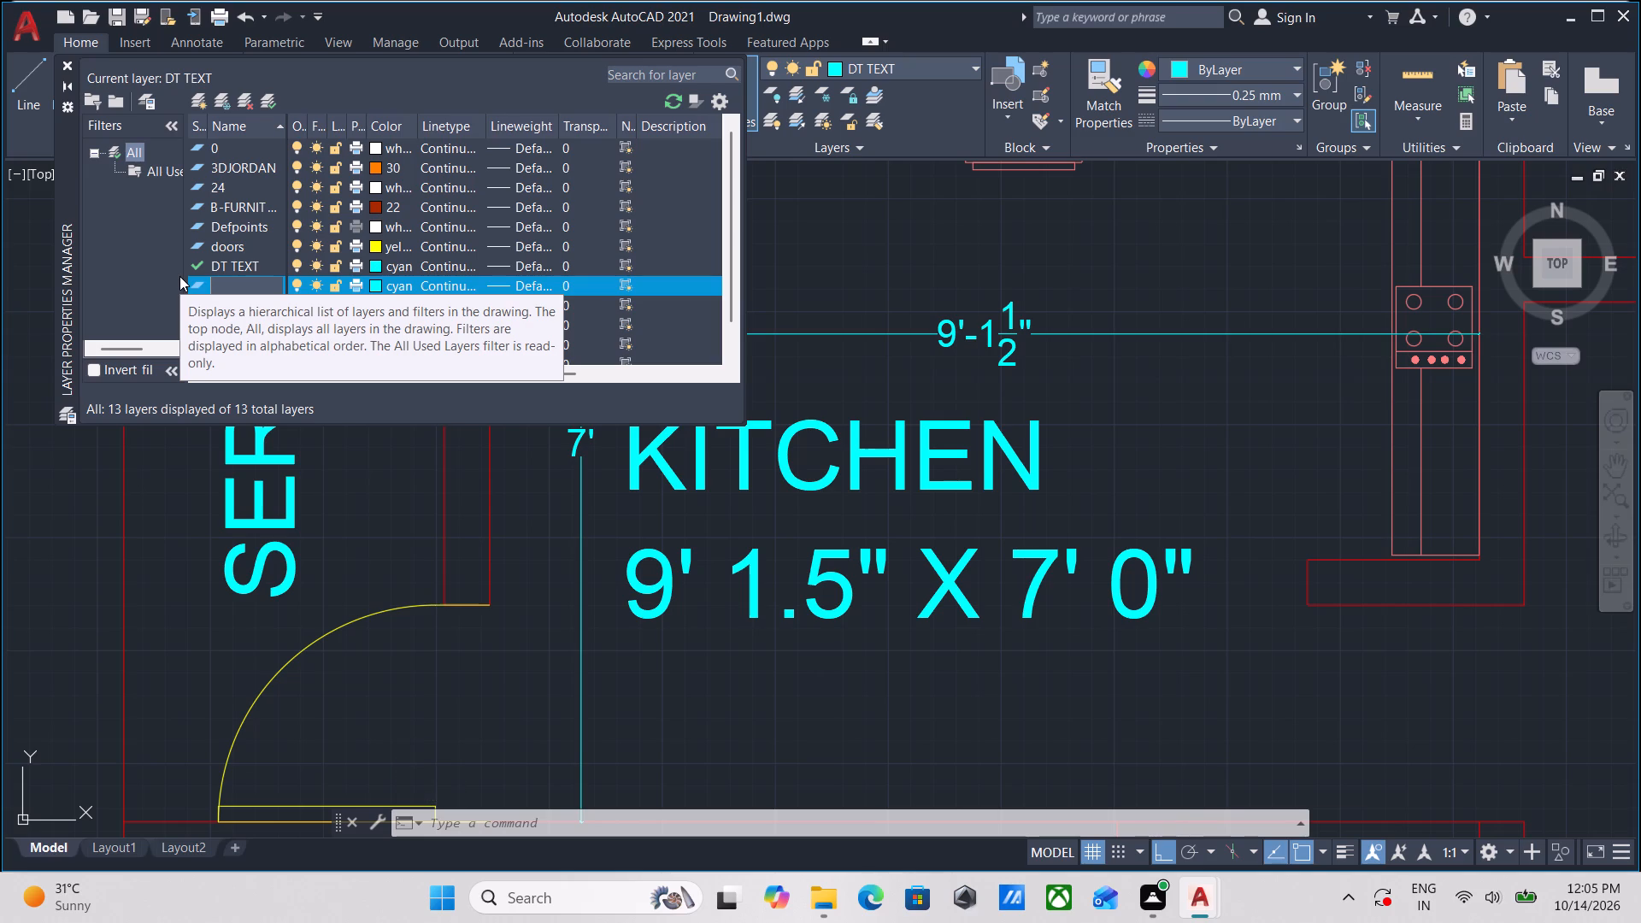
{"action": "type", "text": "MEAS"}
{"action": "type", "text": "UR"}
{"action": "type", "text": "EMENTS"}
Assign the MEASUREMENTS layer the colour DIC 3 from the DIC COLOR GUIDE(R) colour book and close the layer manager.
{"action": "left_click", "coordinate": [373, 283]}
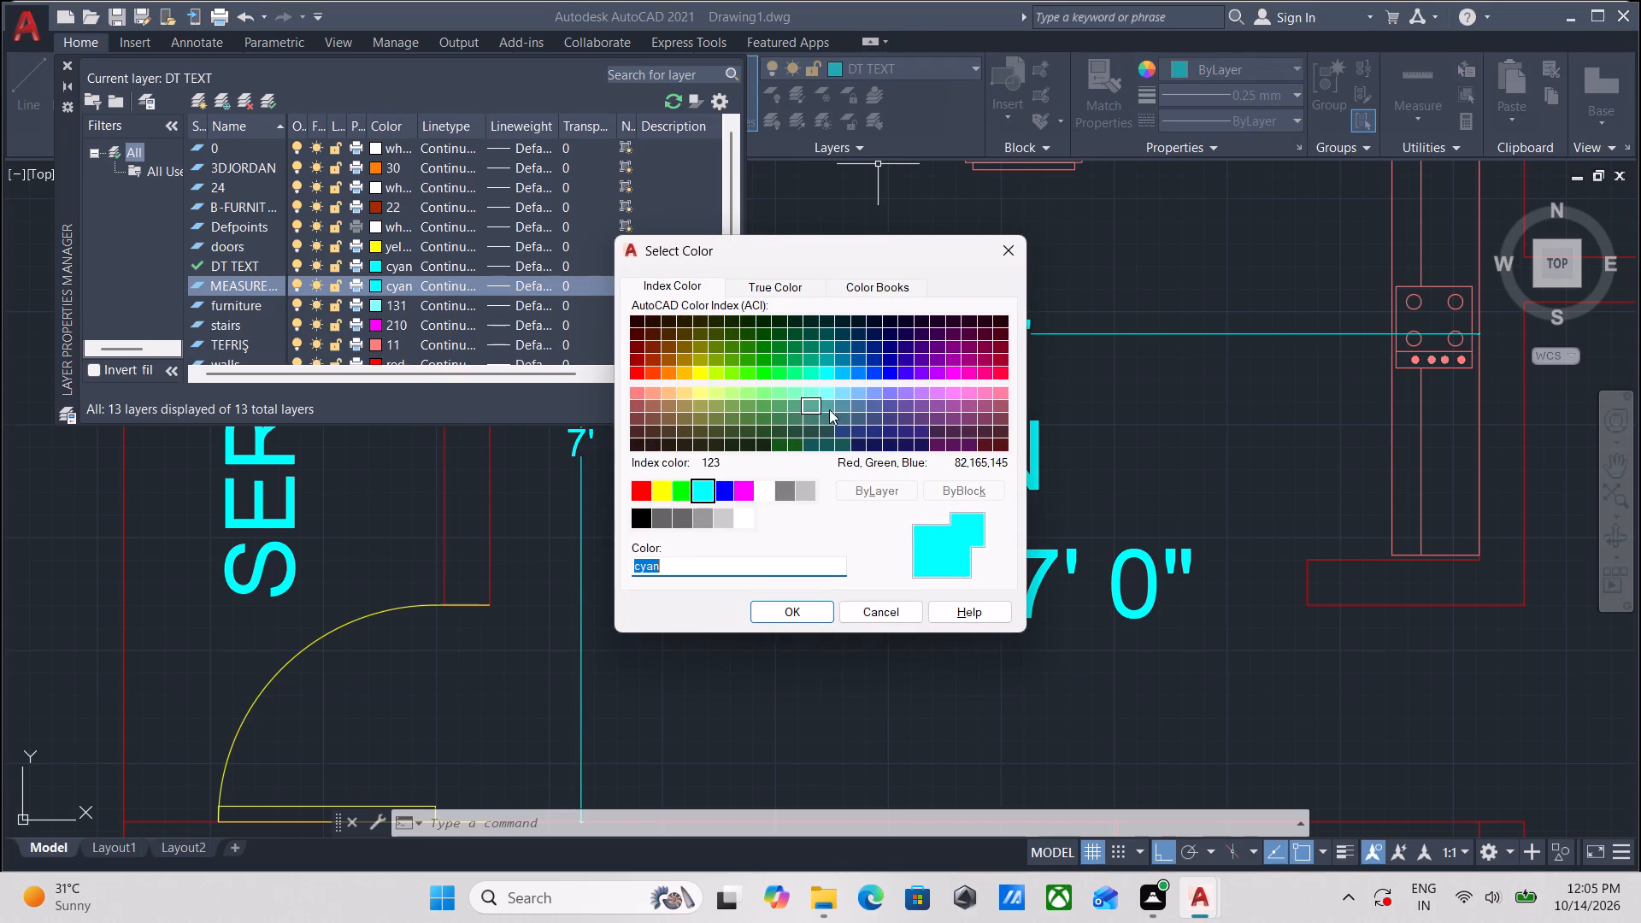
{"action": "scroll", "coordinate": [943, 411], "scroll_direction": "down", "scroll_amount": 1}
{"action": "scroll", "coordinate": [731, 375], "scroll_direction": "up", "scroll_amount": 5}
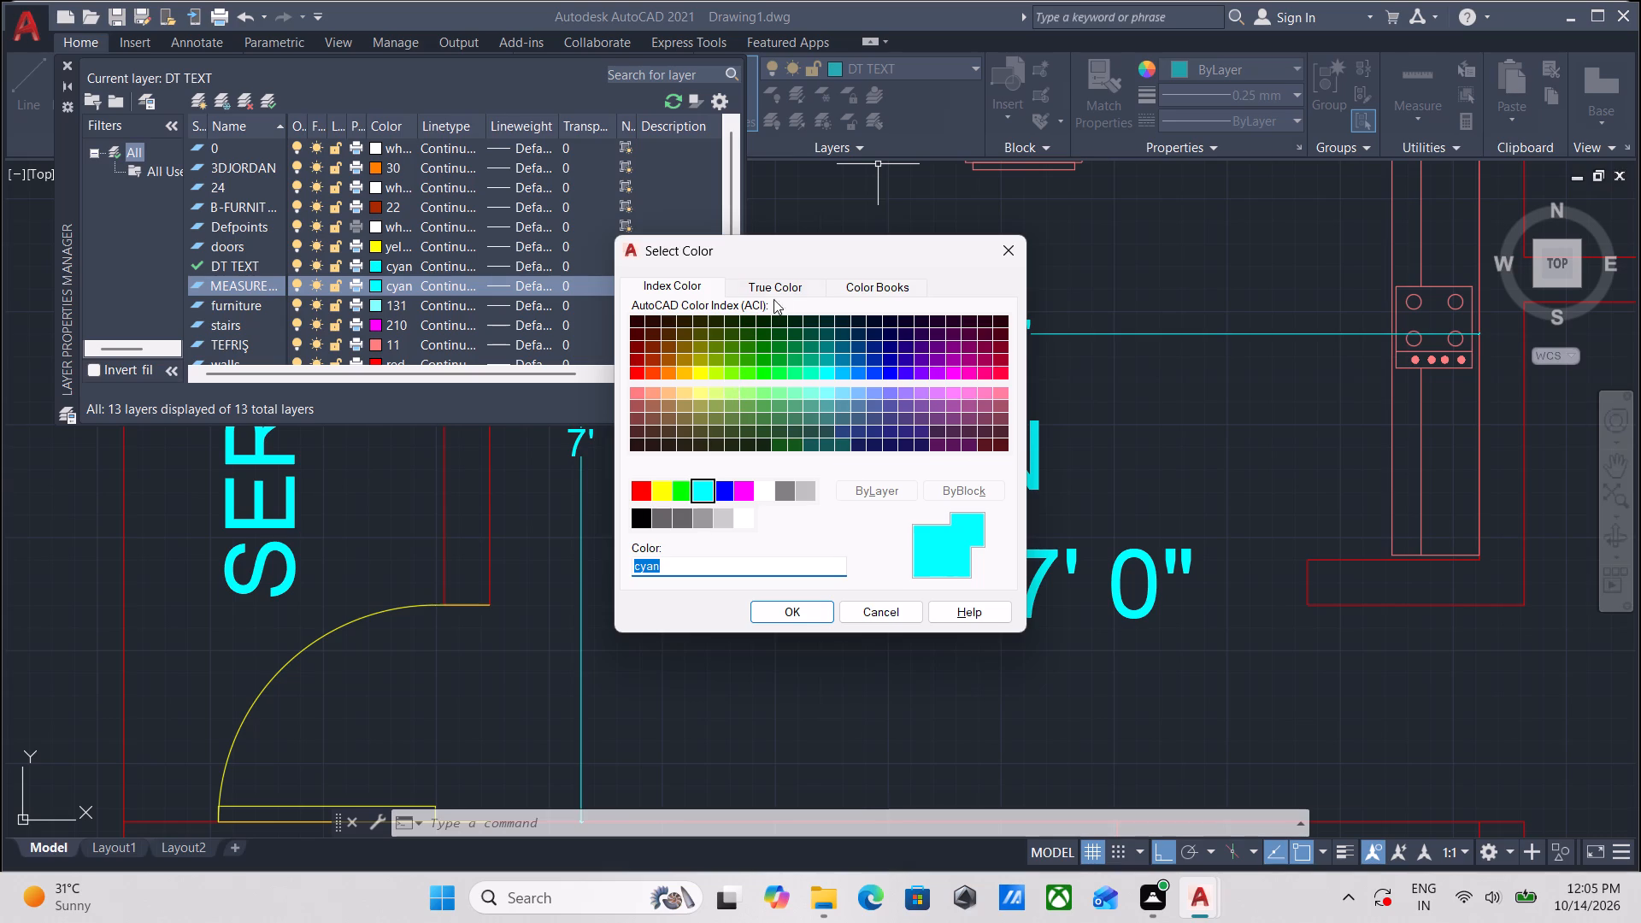
{"action": "left_click", "coordinate": [888, 284]}
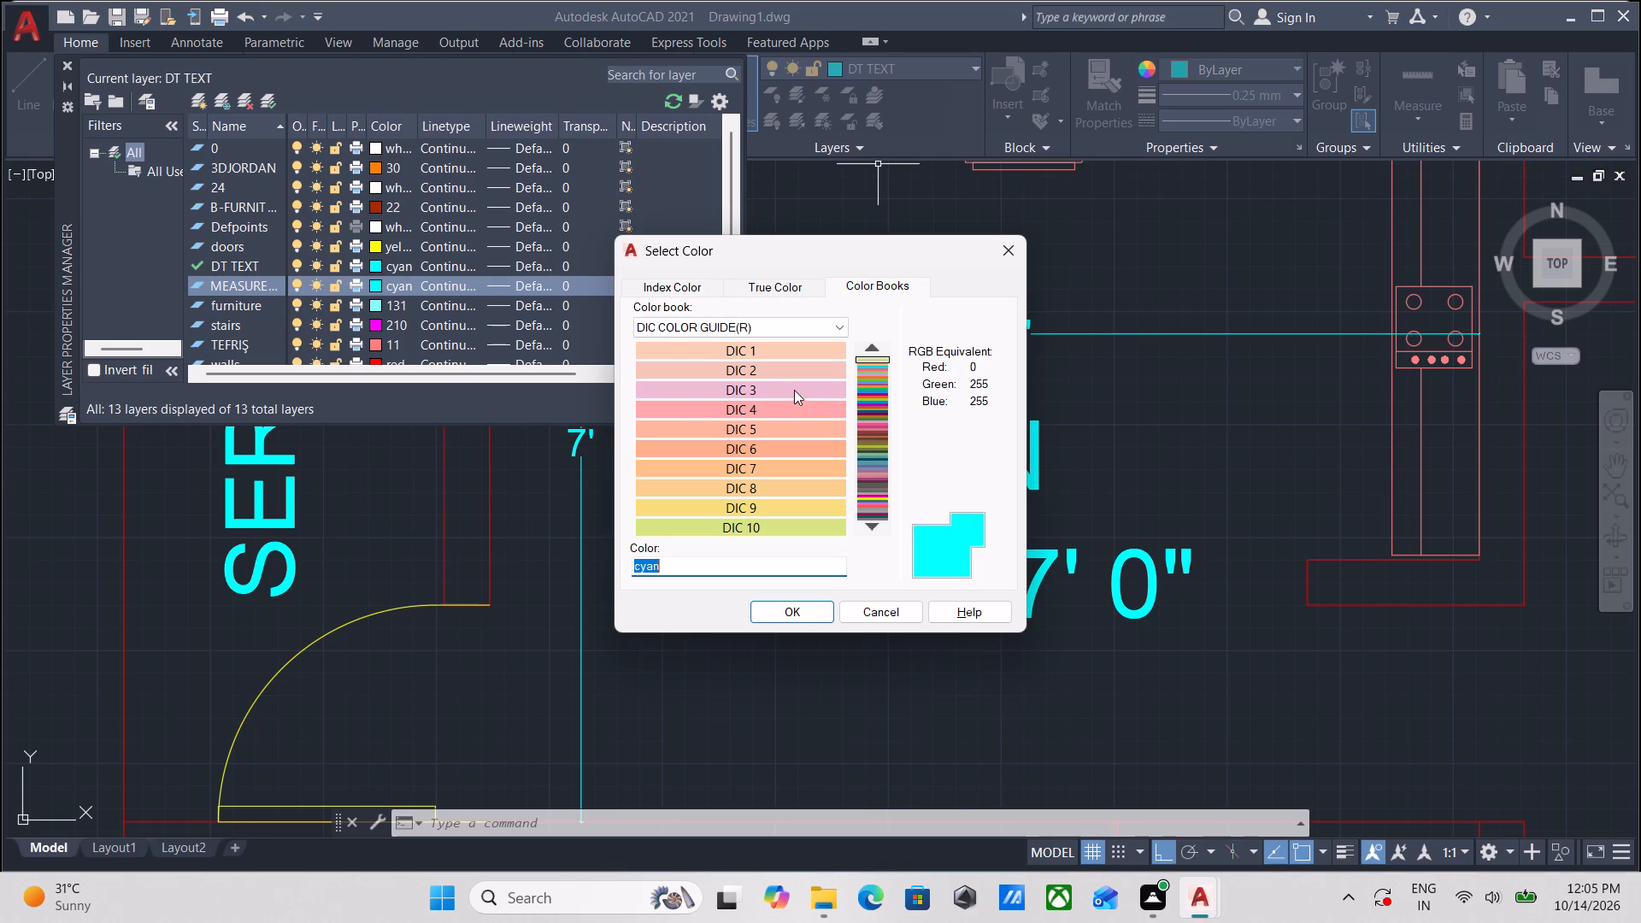
{"action": "left_click", "coordinate": [798, 385]}
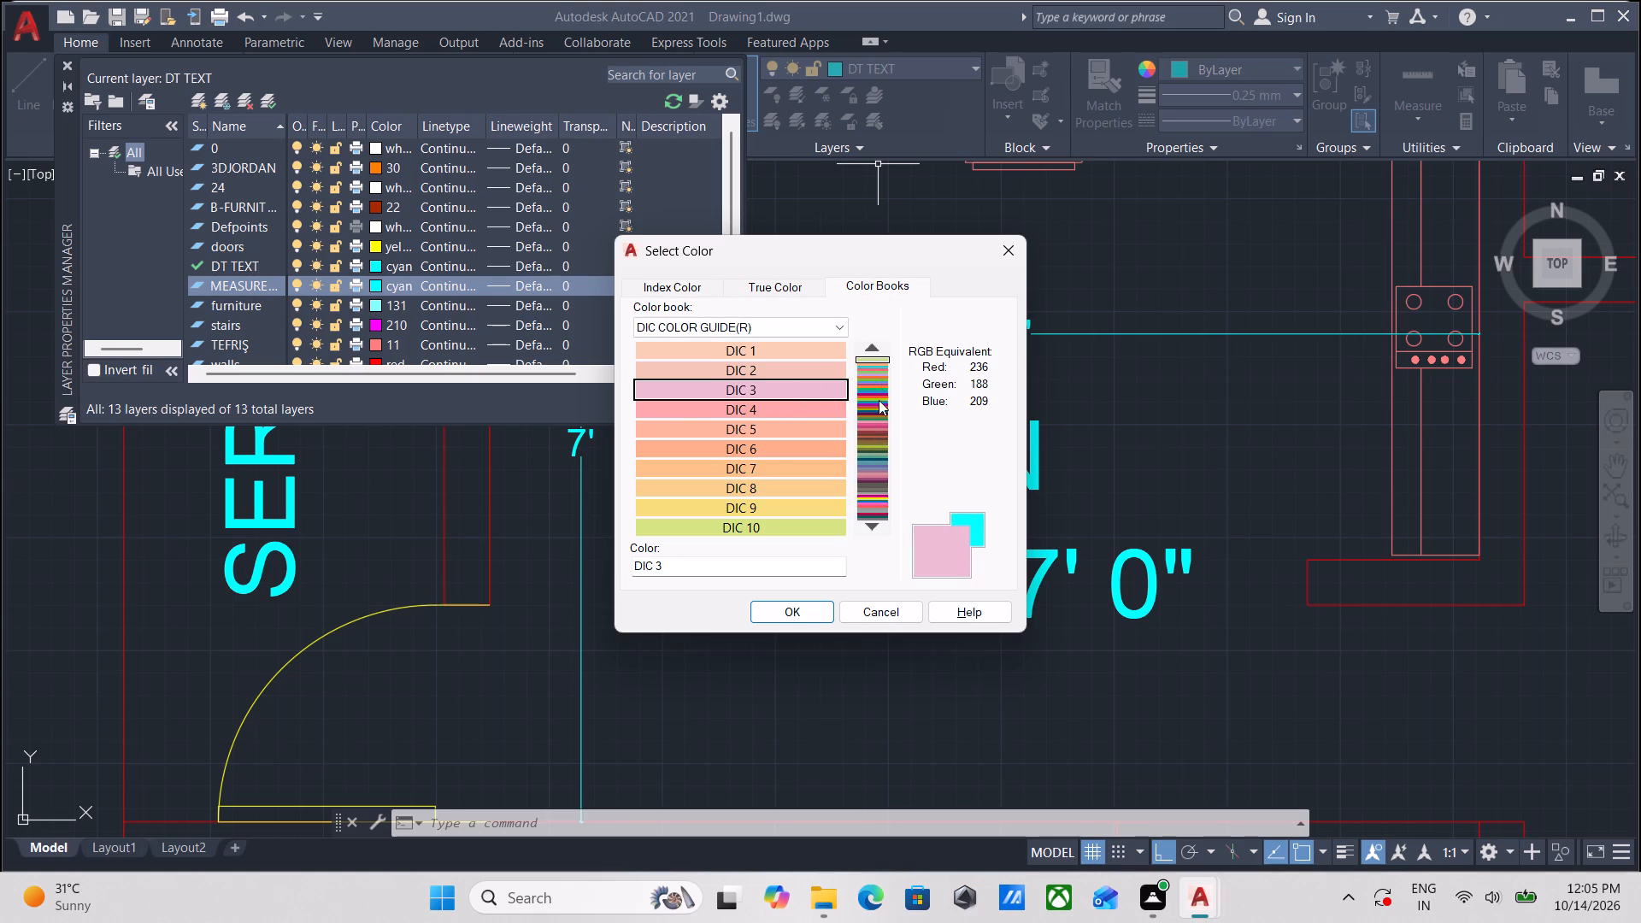
{"action": "left_click", "coordinate": [865, 366]}
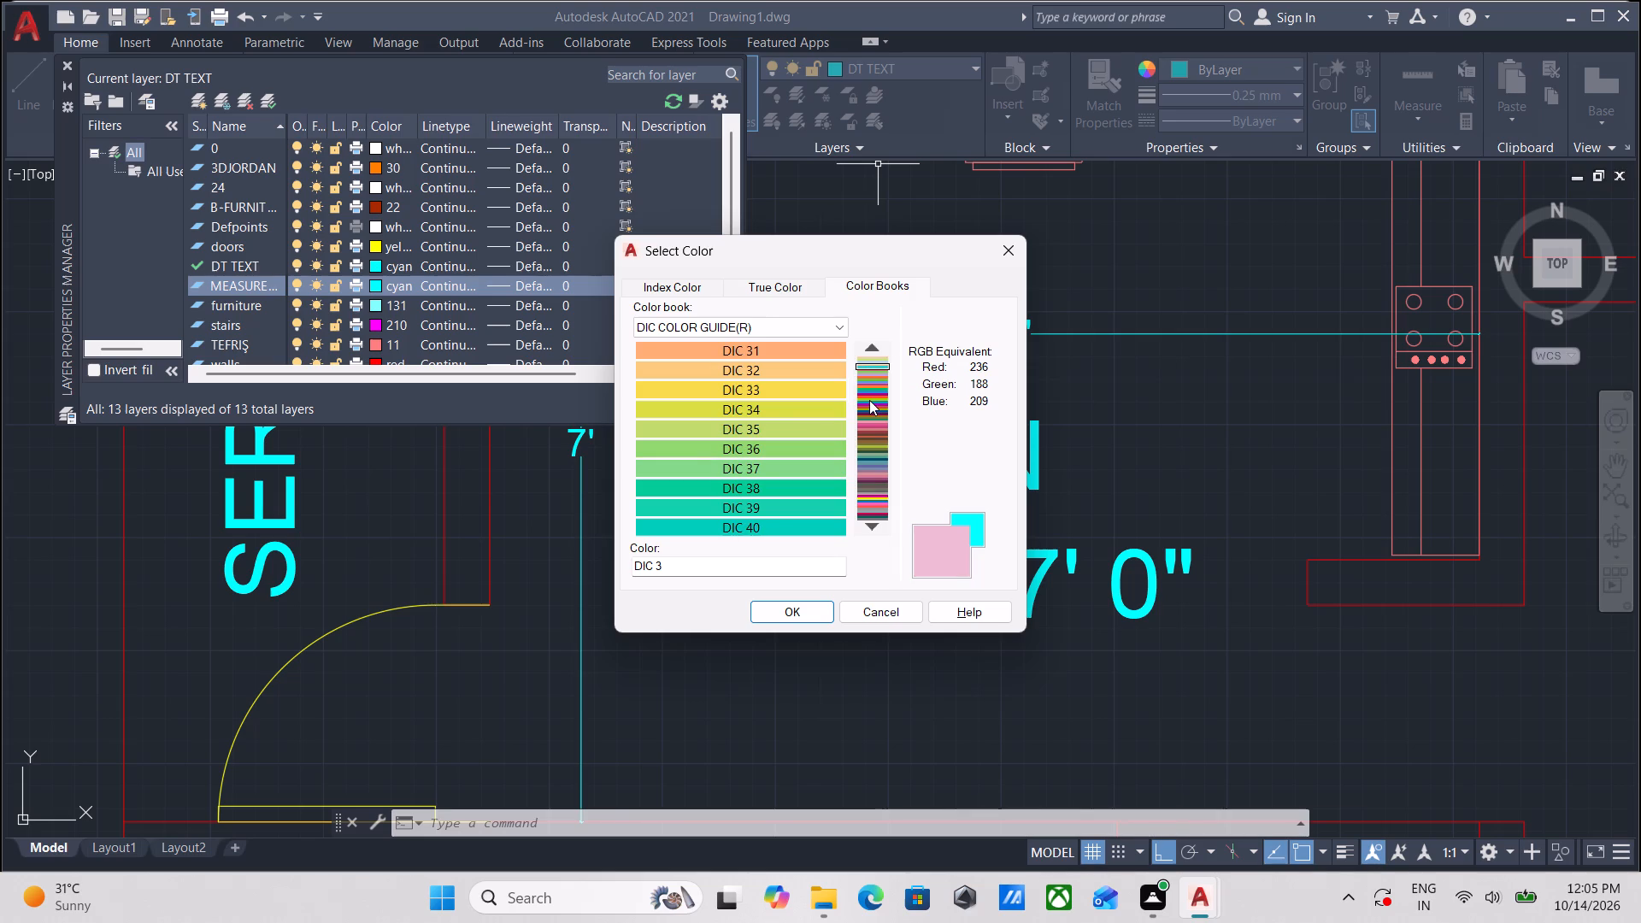
{"action": "left_click", "coordinate": [870, 355]}
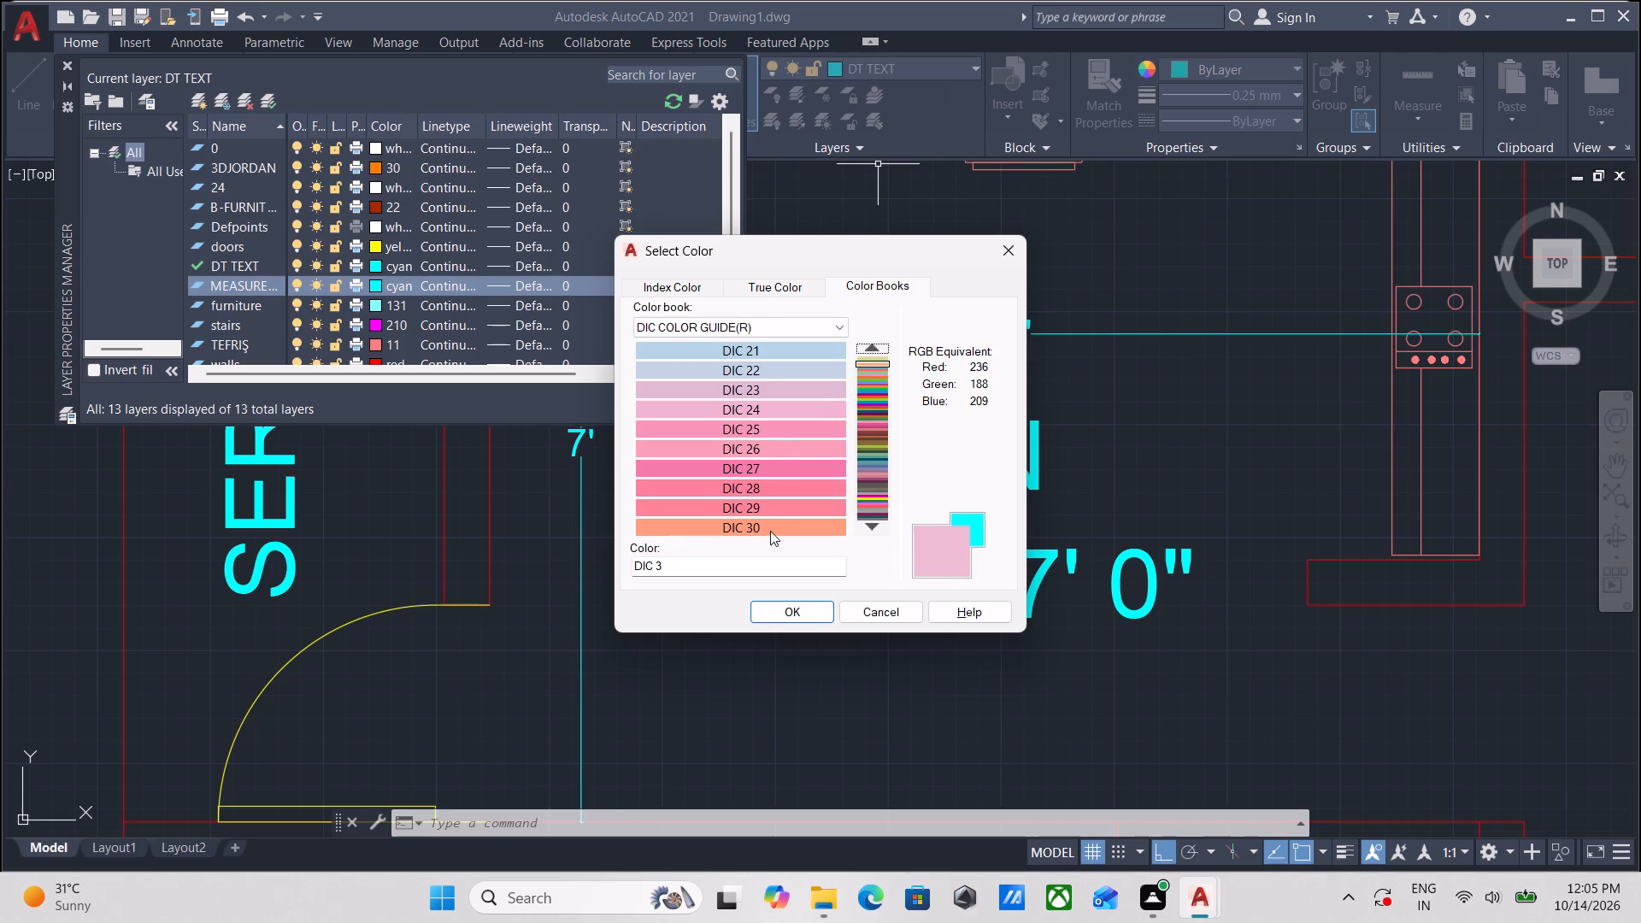
{"action": "left_click", "coordinate": [762, 387]}
{"action": "left_click", "coordinate": [777, 607]}
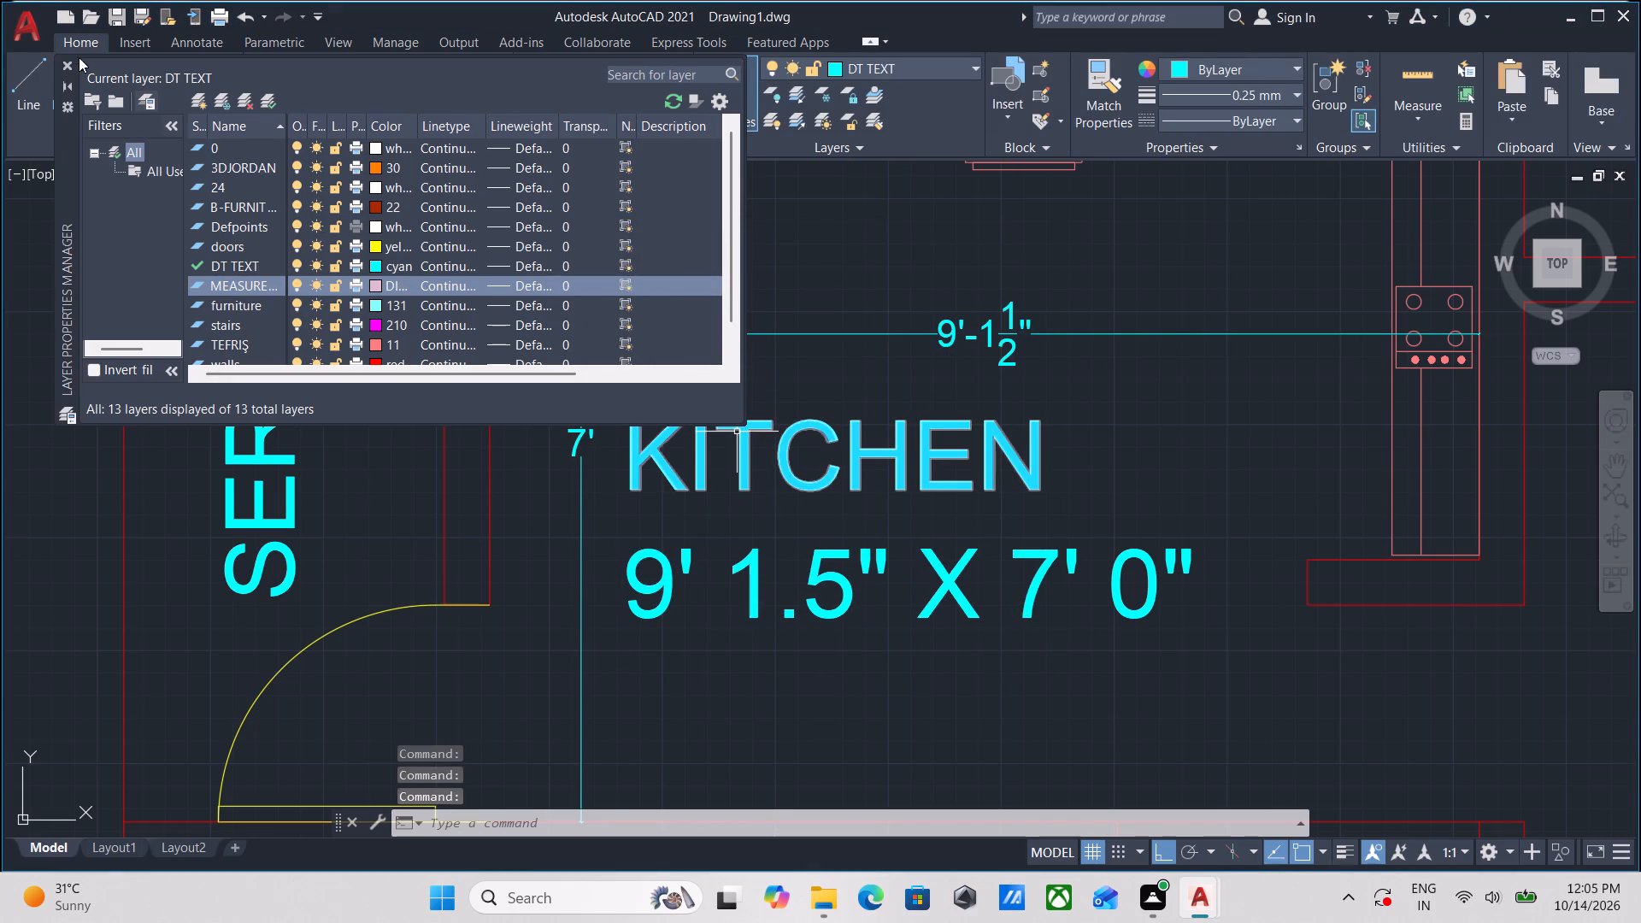
{"action": "left_click", "coordinate": [67, 60]}
Move the upper flat kitchen's vertical and horizontal dimensions onto the MEASUREMENTS layer and clear the selection.
{"action": "scroll", "coordinate": [613, 363], "scroll_direction": "down", "scroll_amount": 1}
{"action": "left_click_drag", "start_coordinate": [647, 362], "coordinate": [629, 346]}
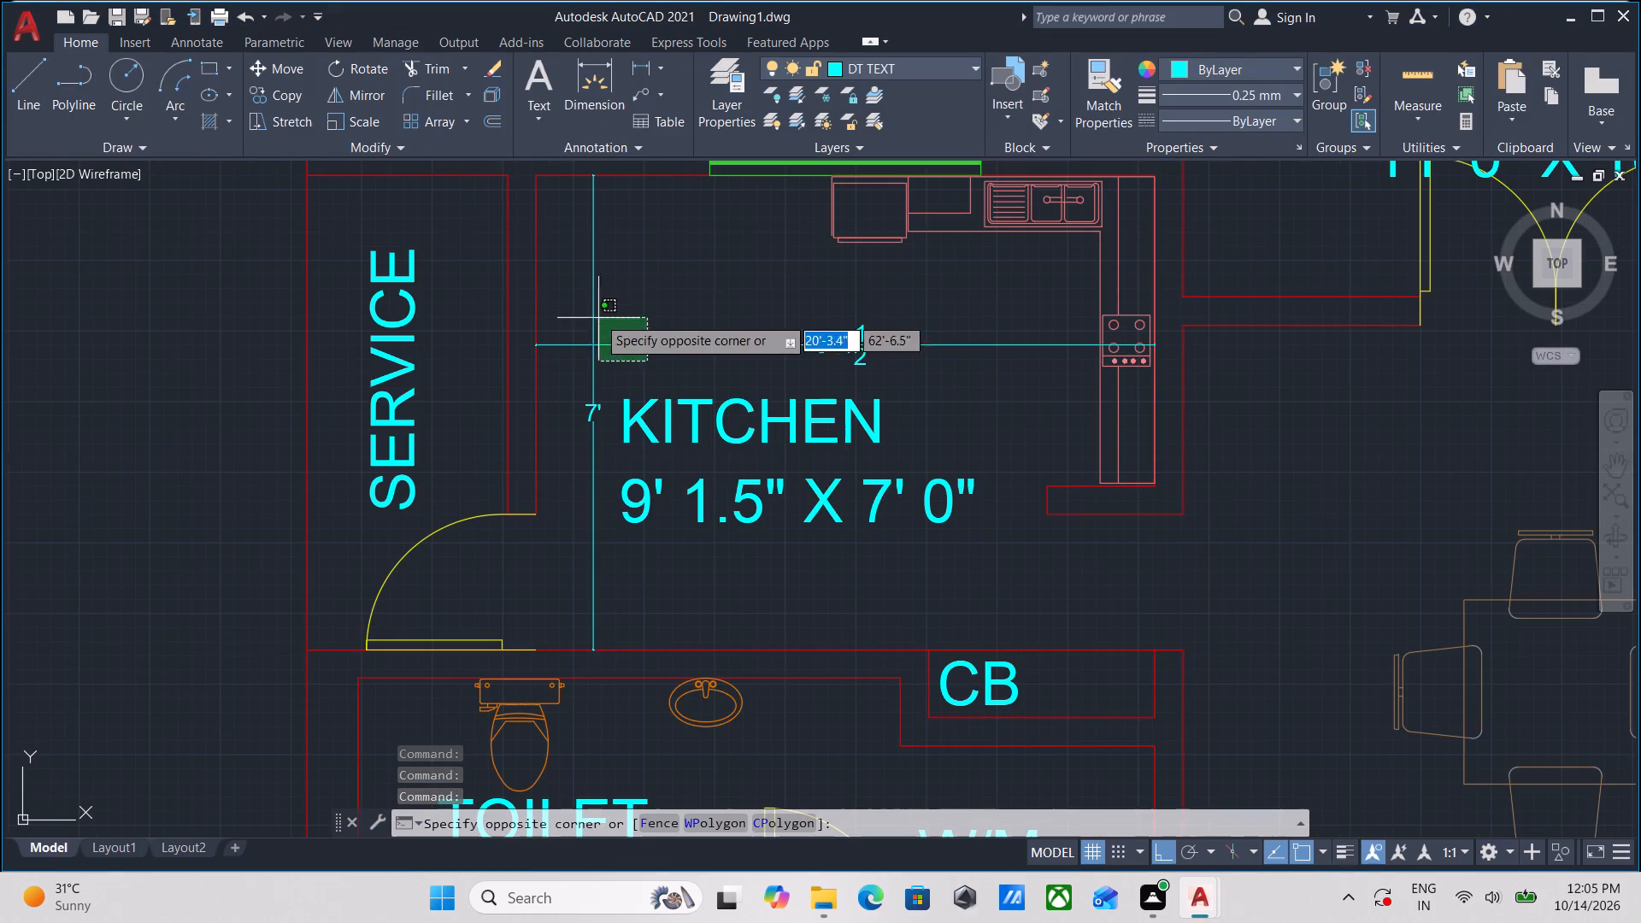
{"action": "left_click", "coordinate": [575, 285]}
{"action": "left_click", "coordinate": [892, 68]}
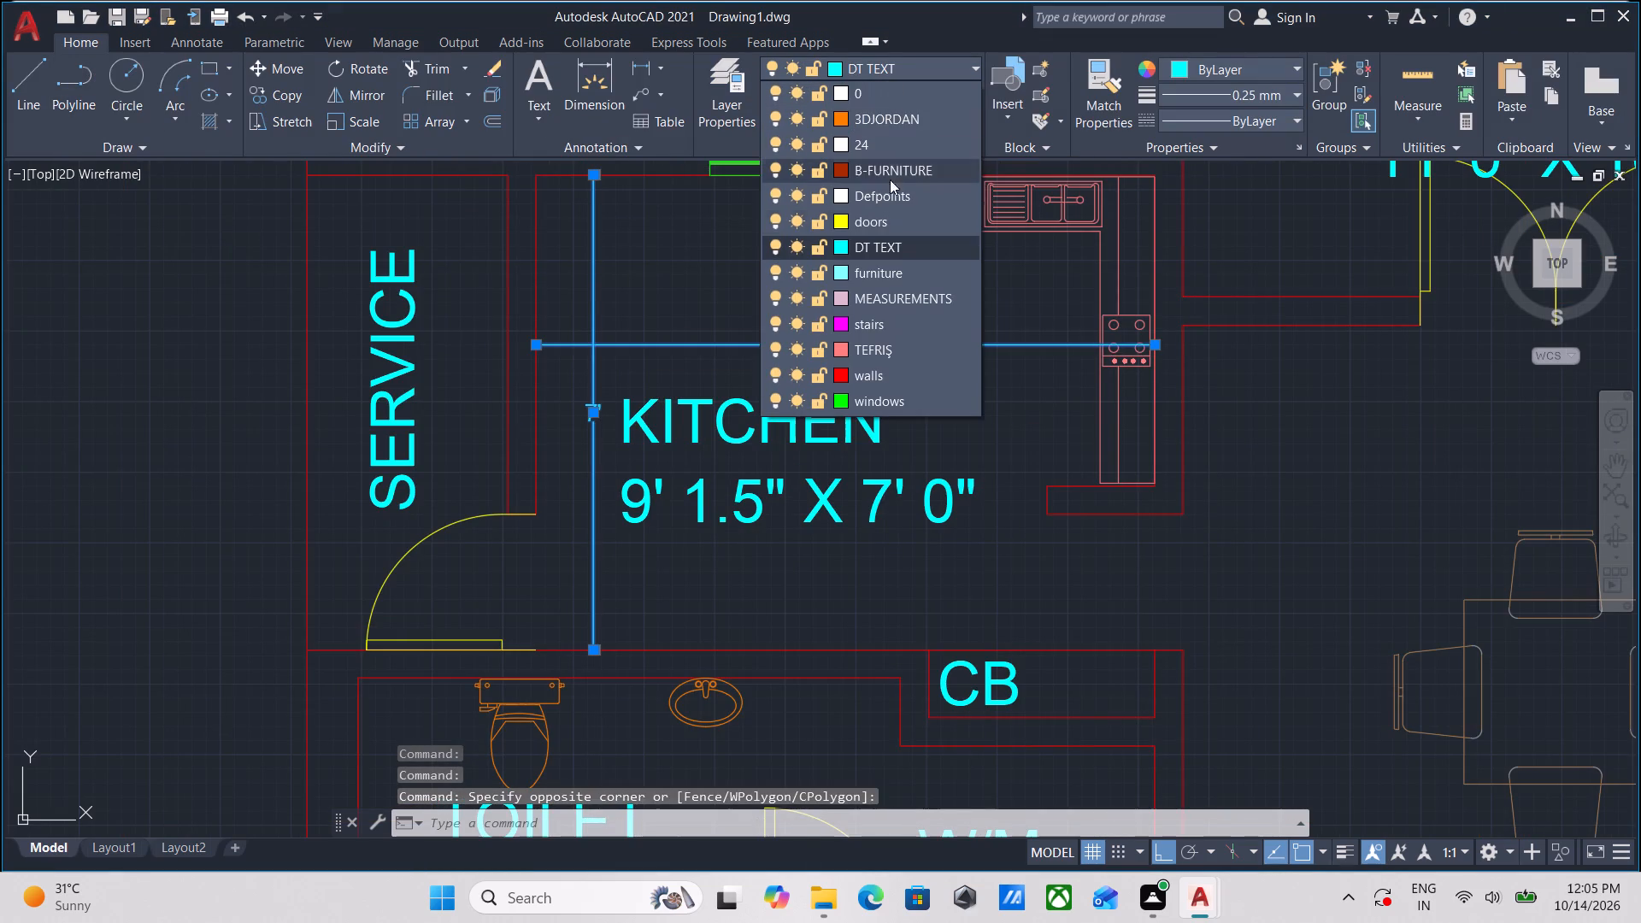
{"action": "left_click", "coordinate": [873, 298]}
{"action": "scroll", "coordinate": [656, 322], "scroll_direction": "up", "scroll_amount": 2}
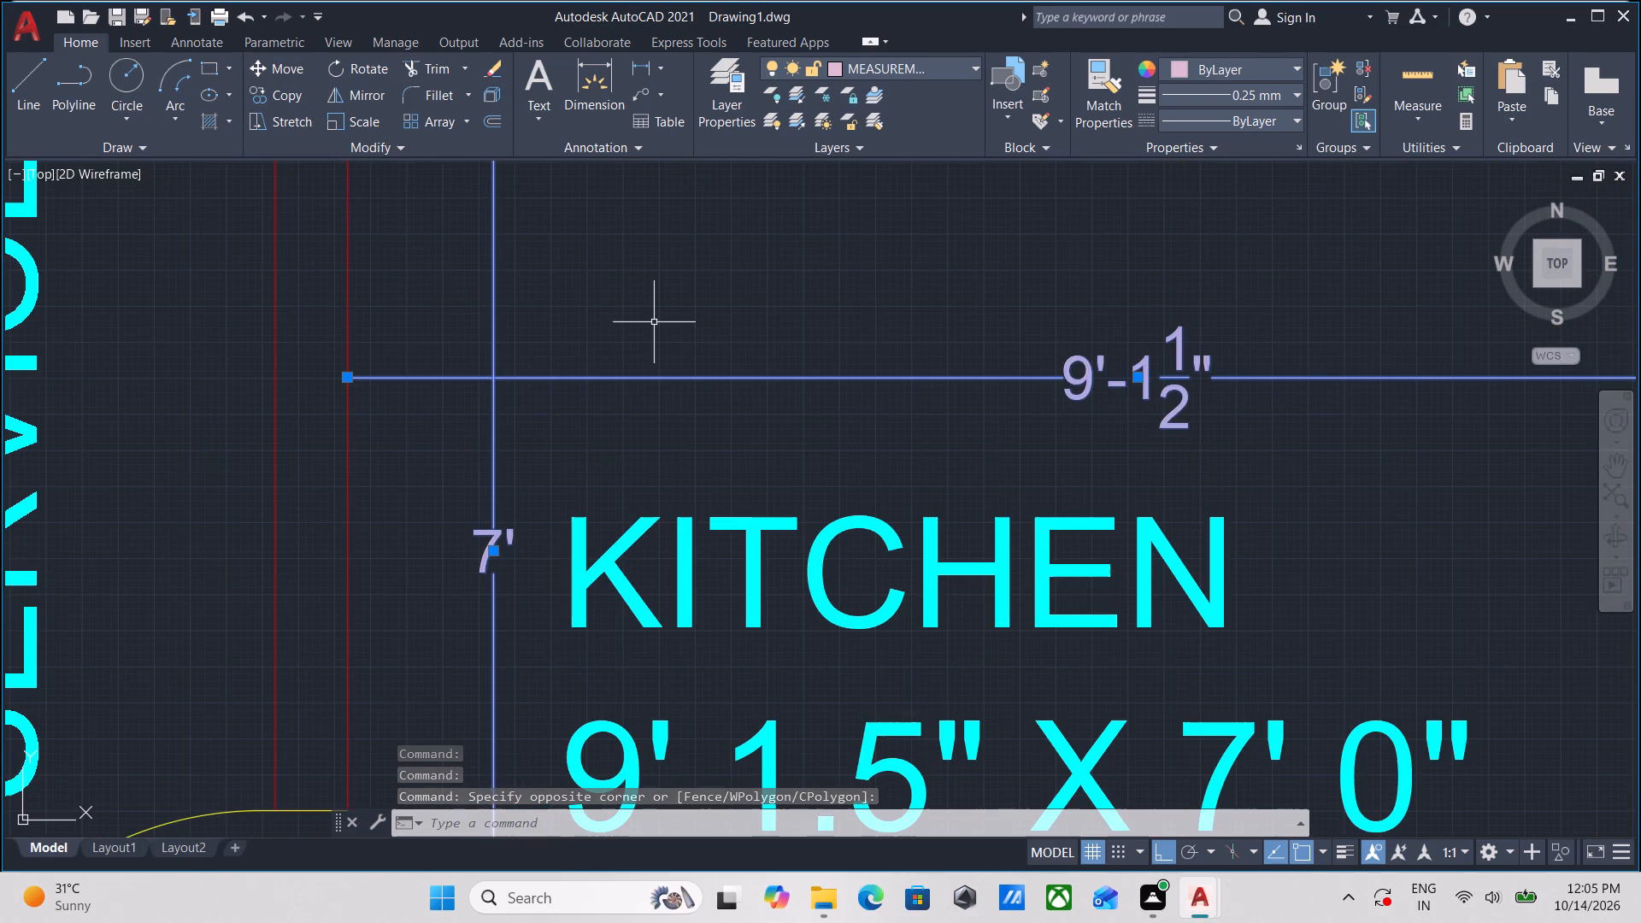
{"action": "key", "text": "Escape"}
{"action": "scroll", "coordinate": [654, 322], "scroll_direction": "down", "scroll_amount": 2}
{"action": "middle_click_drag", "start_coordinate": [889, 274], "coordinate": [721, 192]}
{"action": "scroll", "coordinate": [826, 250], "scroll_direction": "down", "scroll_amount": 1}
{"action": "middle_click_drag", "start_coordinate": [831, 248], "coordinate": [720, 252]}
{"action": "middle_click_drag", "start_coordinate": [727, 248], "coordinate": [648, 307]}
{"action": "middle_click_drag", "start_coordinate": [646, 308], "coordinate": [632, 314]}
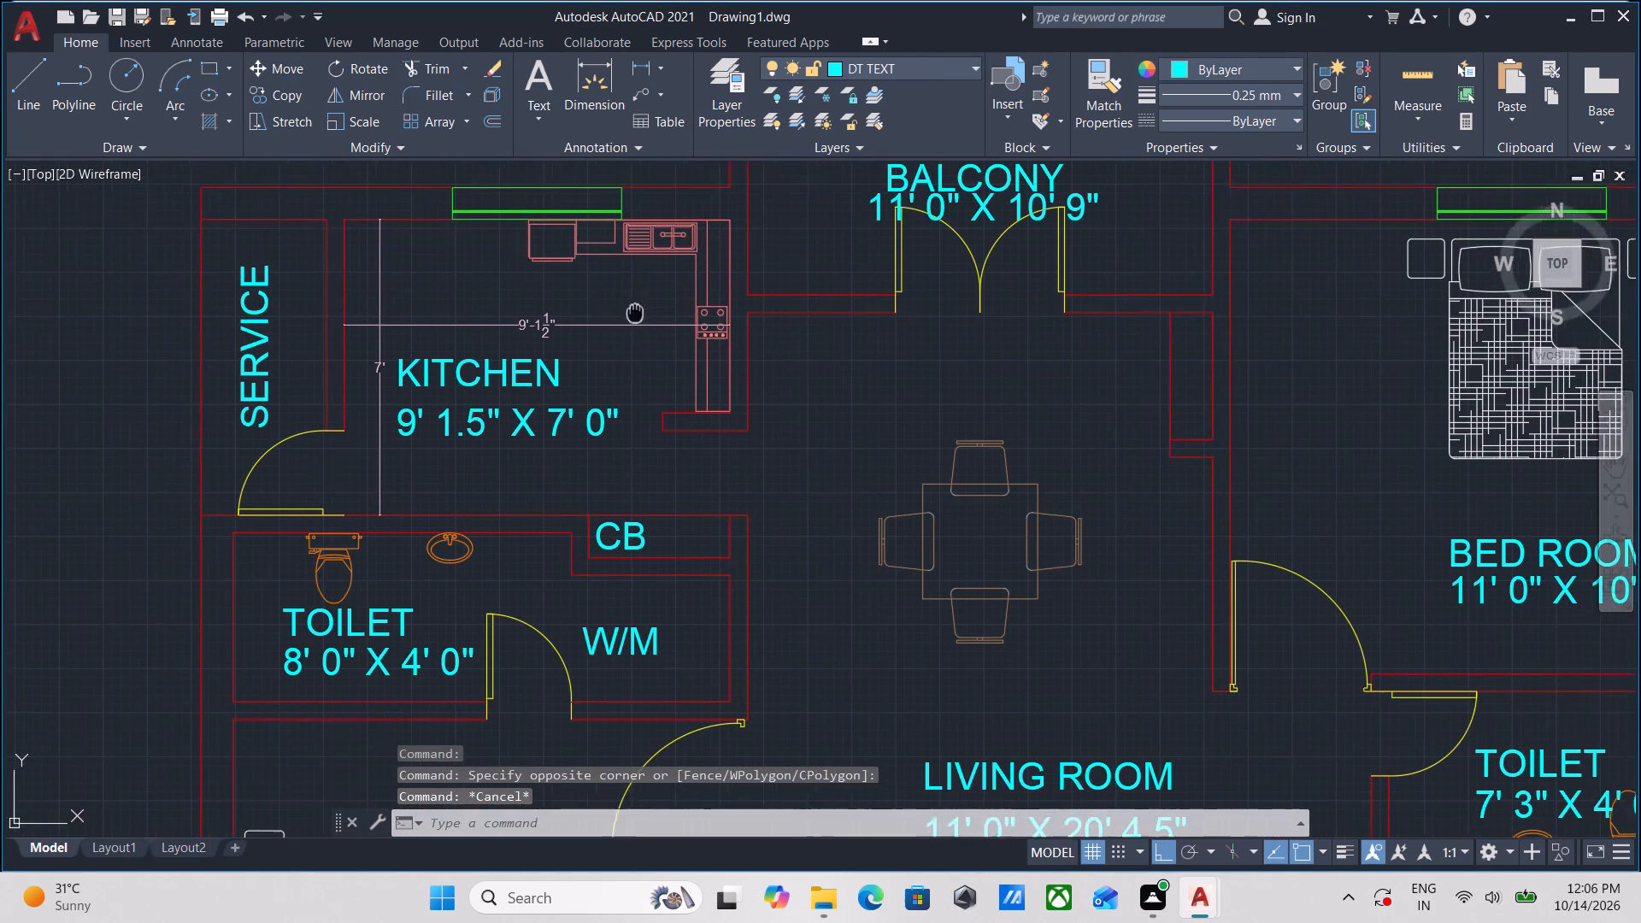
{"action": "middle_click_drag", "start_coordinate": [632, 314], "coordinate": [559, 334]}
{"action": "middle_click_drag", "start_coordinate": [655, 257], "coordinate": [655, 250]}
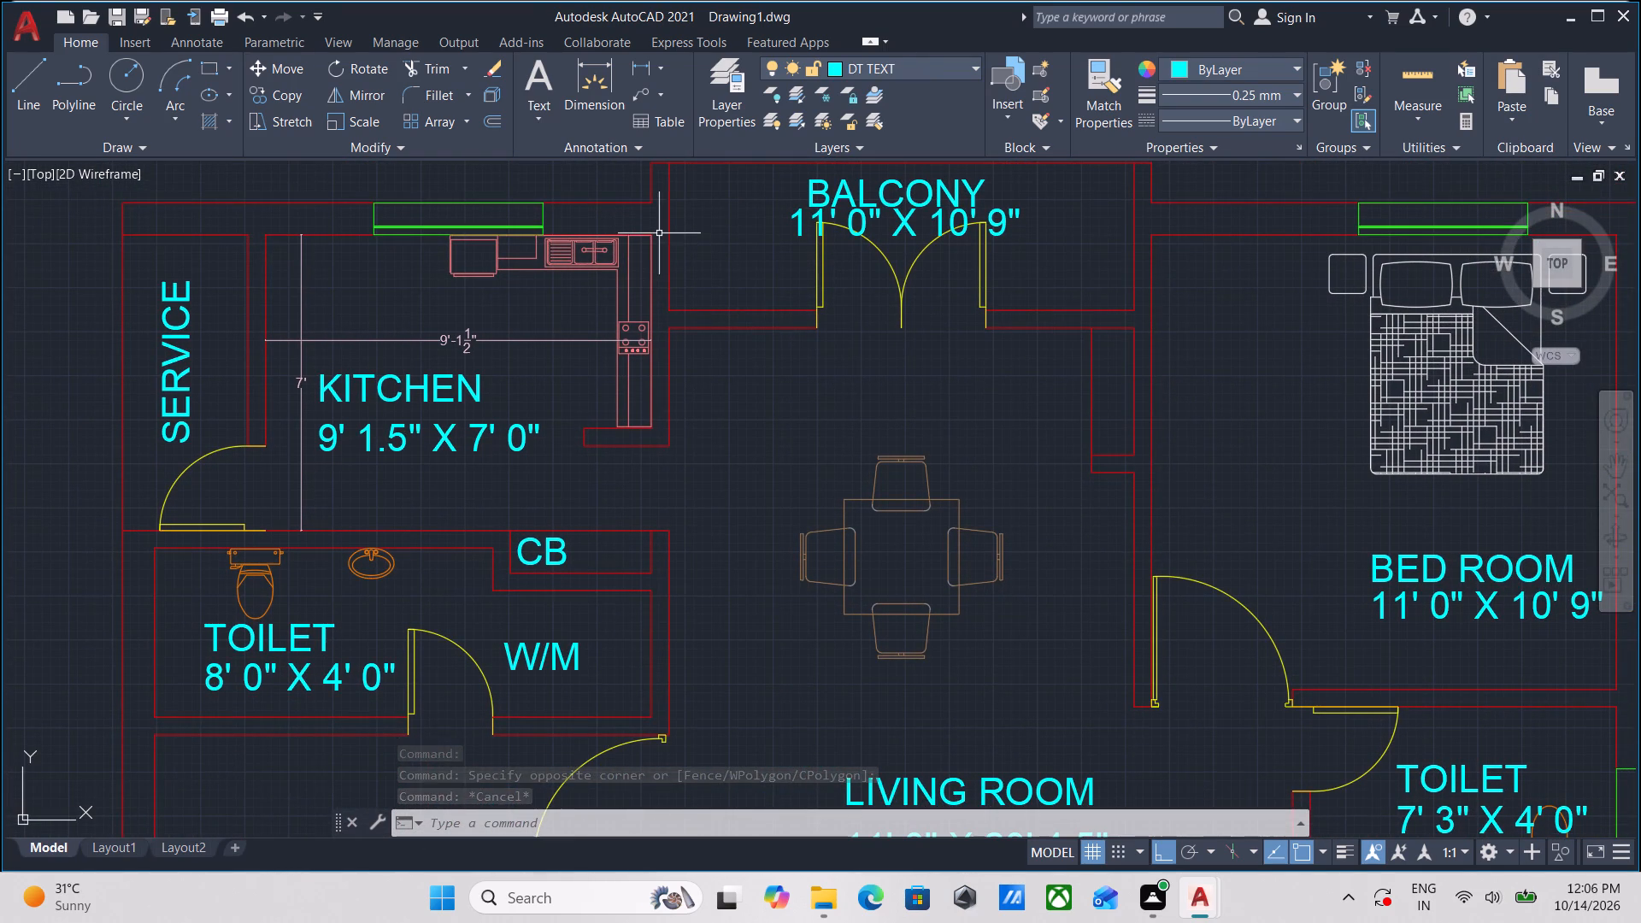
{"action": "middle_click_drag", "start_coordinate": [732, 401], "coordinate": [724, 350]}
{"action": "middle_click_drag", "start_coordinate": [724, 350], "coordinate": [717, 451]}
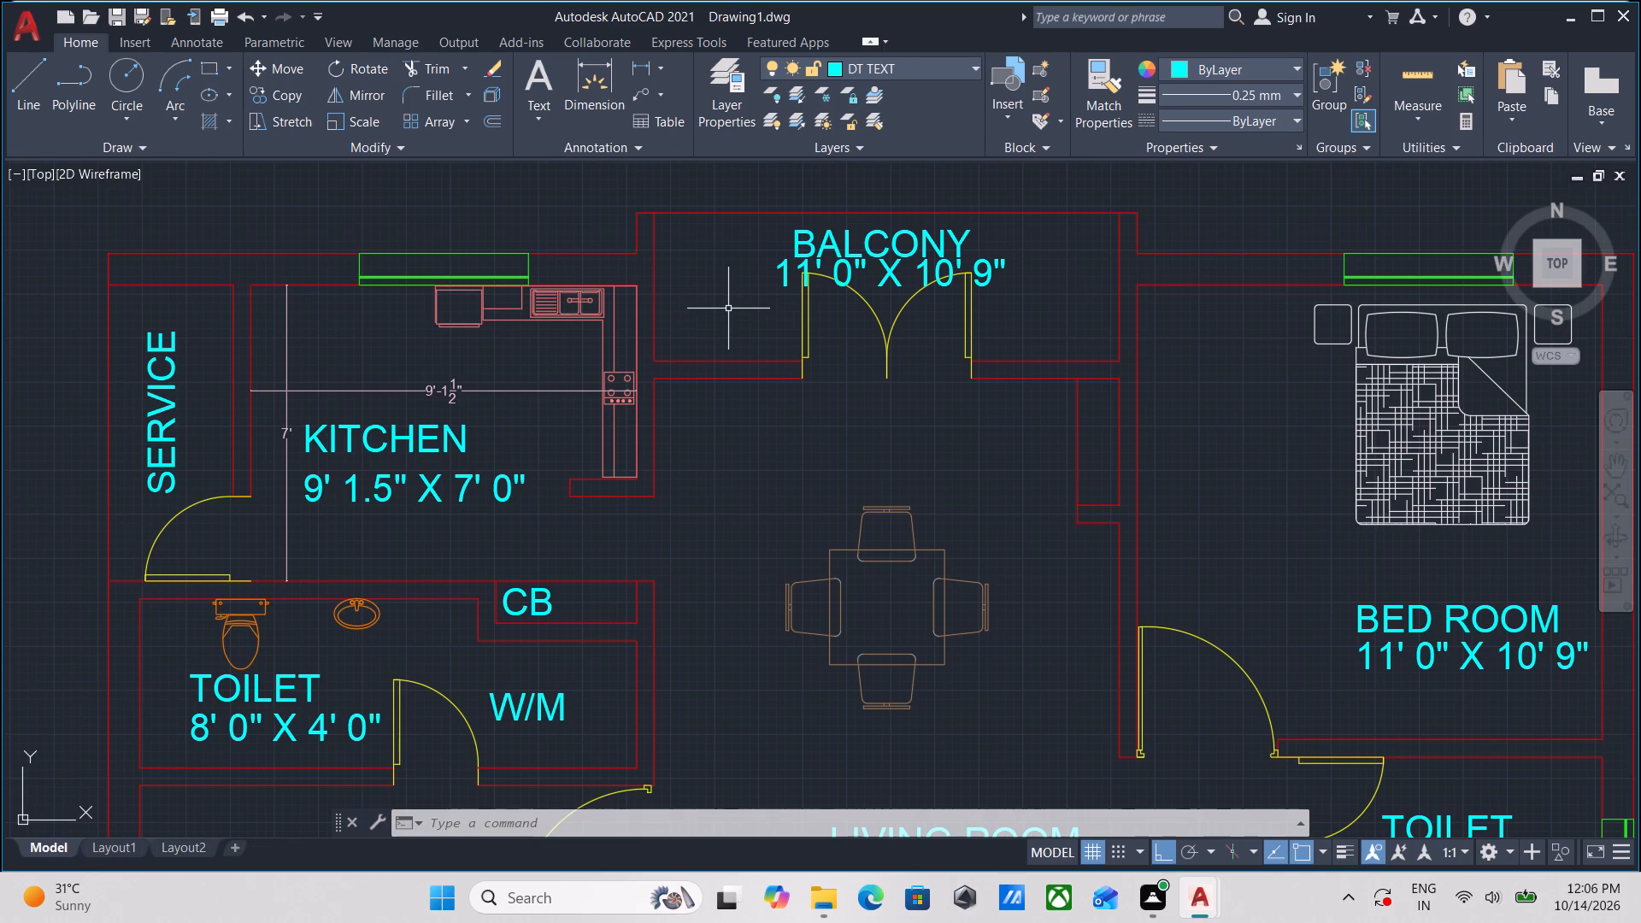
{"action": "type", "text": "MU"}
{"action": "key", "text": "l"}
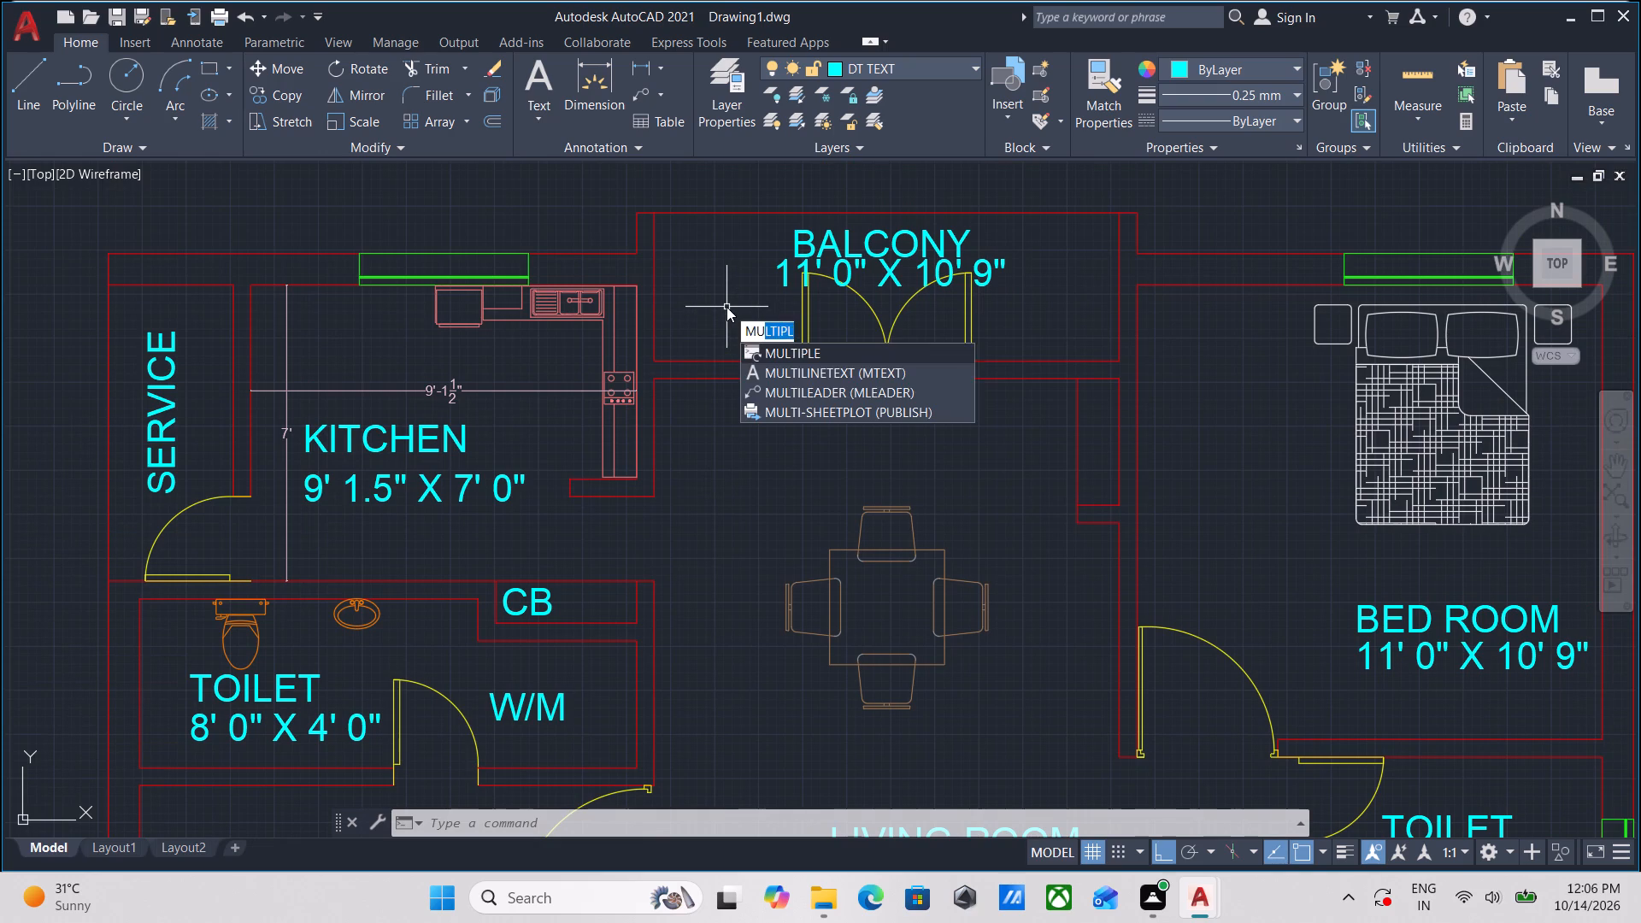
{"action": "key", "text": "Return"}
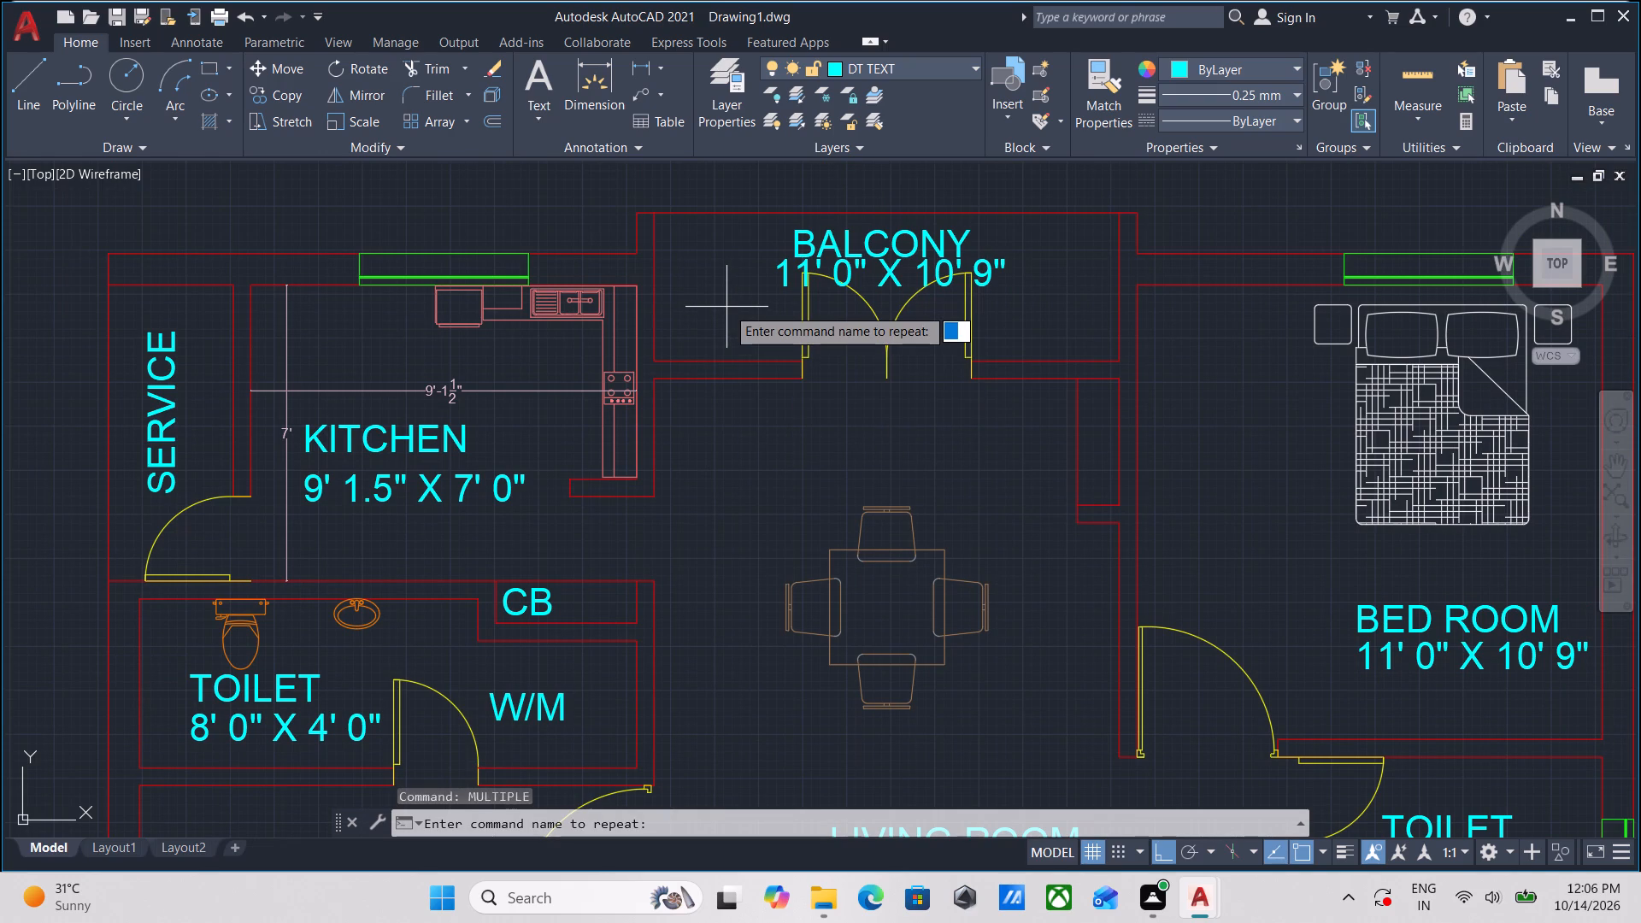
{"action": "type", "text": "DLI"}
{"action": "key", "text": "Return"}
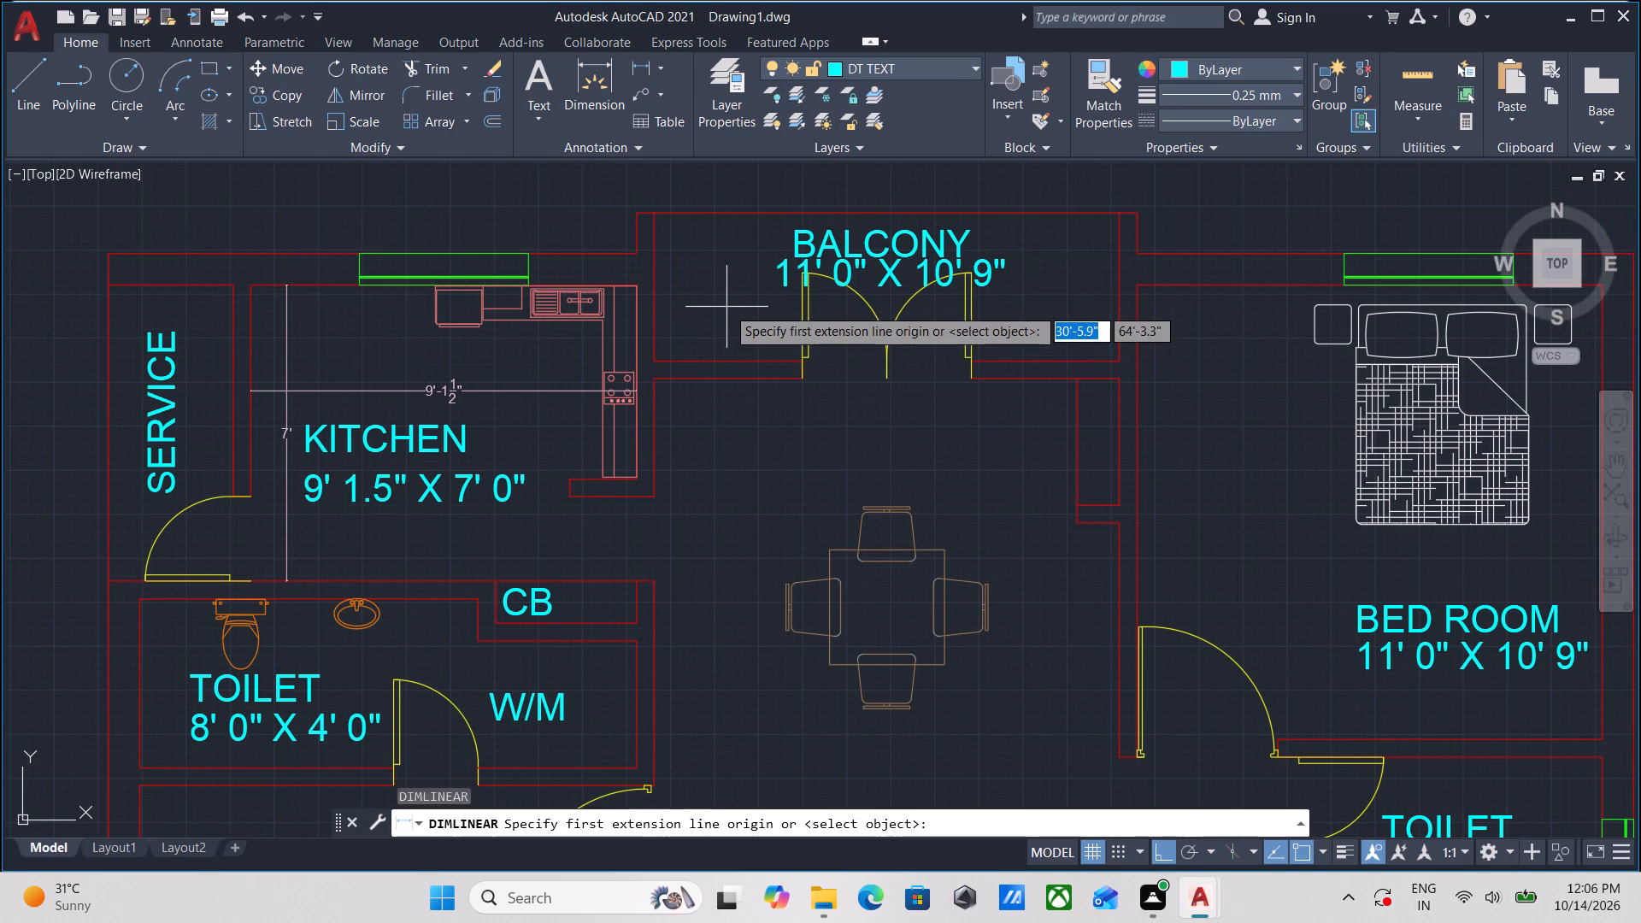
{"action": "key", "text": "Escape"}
Examine the room layout and labels across both flats, including the upper kitchen with its dimensions.
{"action": "scroll", "coordinate": [844, 262], "scroll_direction": "down", "scroll_amount": 2}
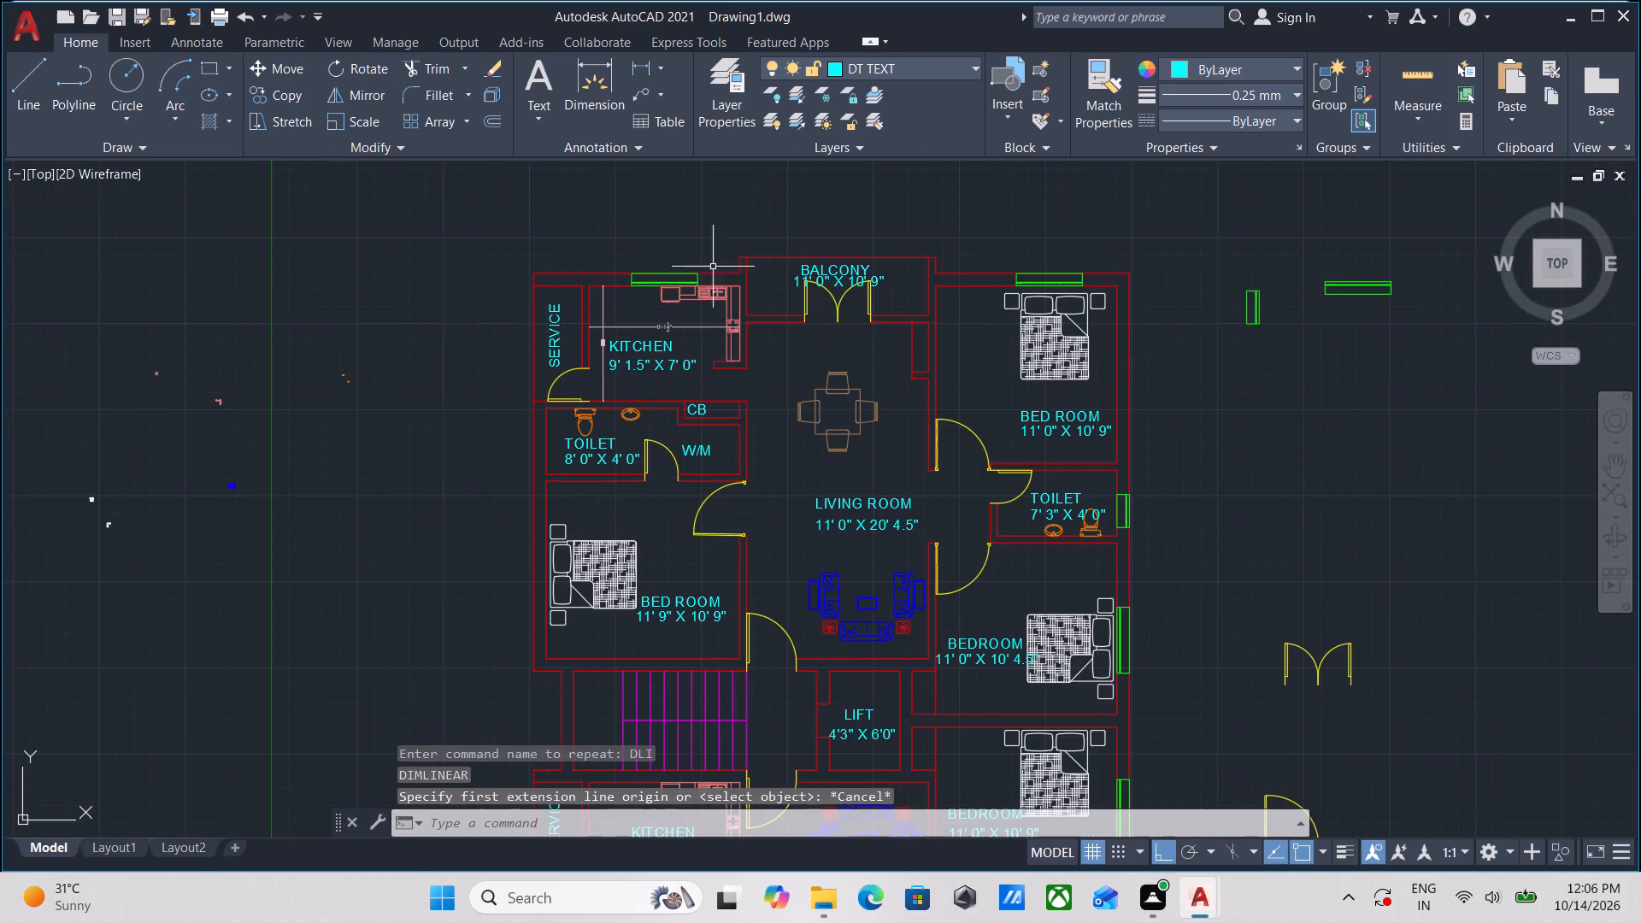
{"action": "middle_click_drag", "start_coordinate": [752, 372], "coordinate": [776, 253]}
{"action": "middle_click_drag", "start_coordinate": [671, 377], "coordinate": [705, 338]}
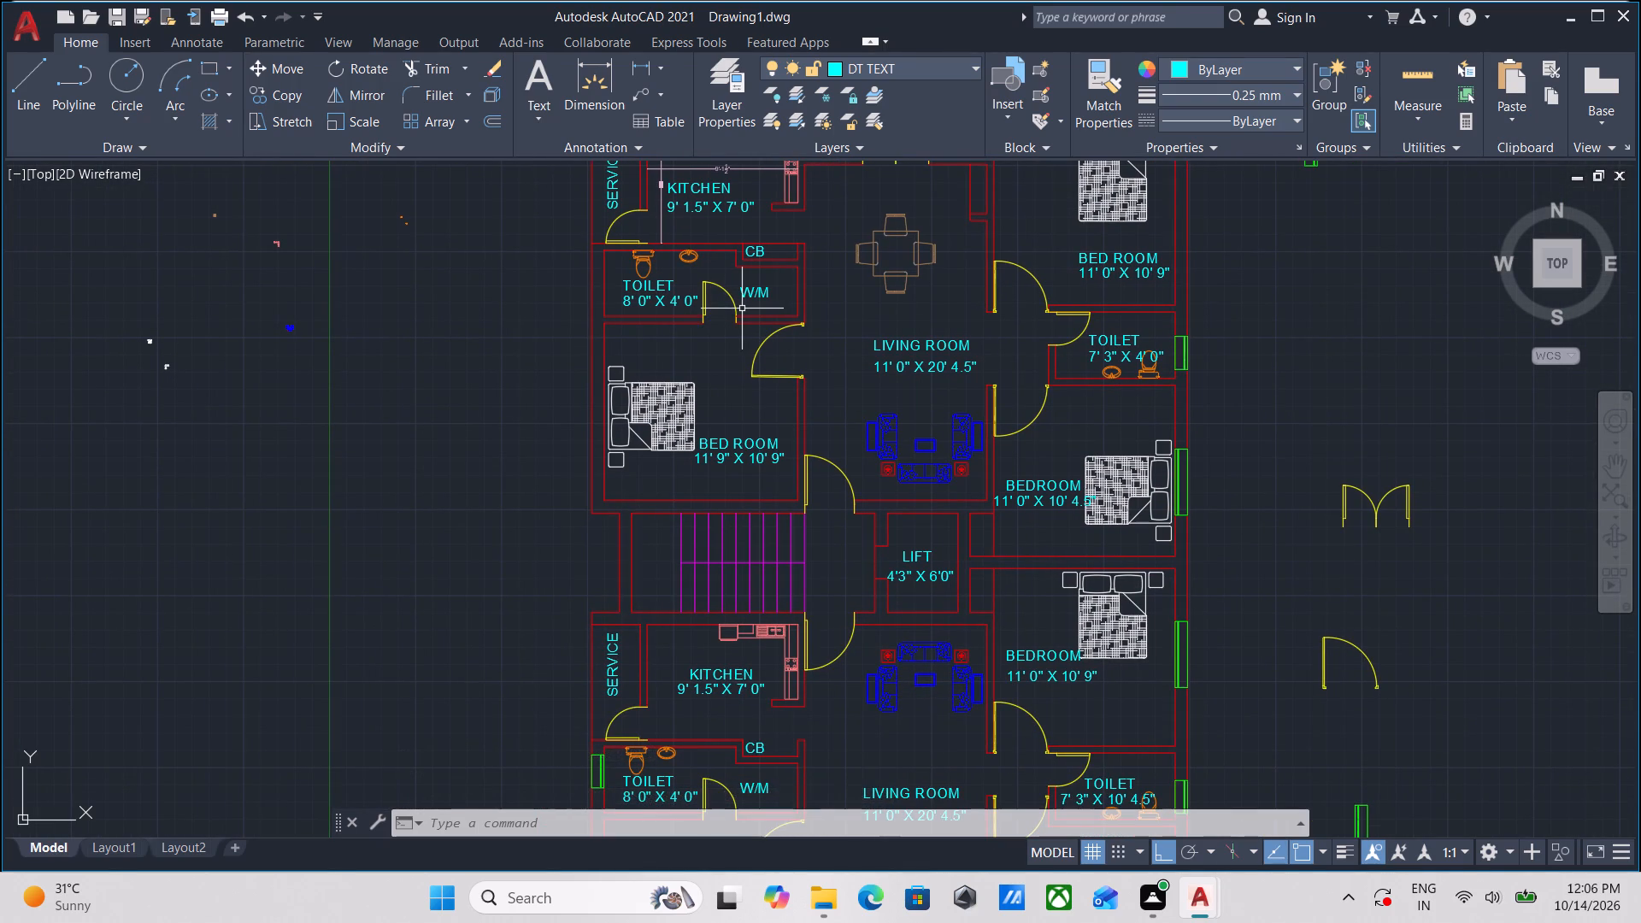
{"action": "scroll", "coordinate": [645, 308], "scroll_direction": "up", "scroll_amount": 2}
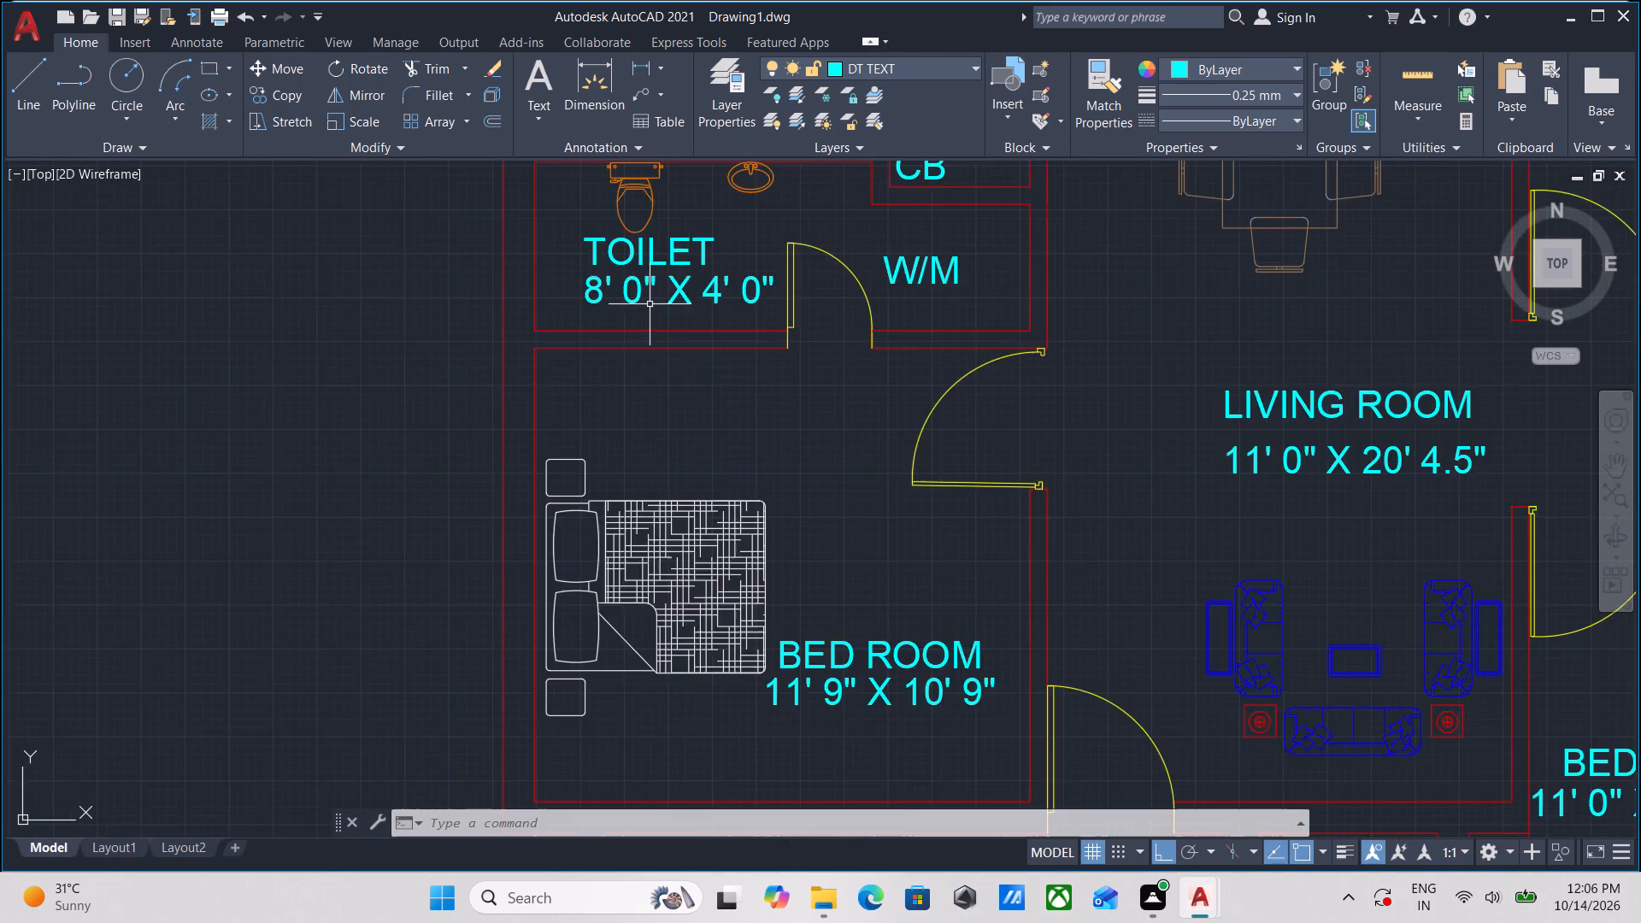
{"action": "scroll", "coordinate": [650, 304], "scroll_direction": "down", "scroll_amount": 2}
{"action": "middle_click_drag", "start_coordinate": [650, 304], "coordinate": [621, 374]}
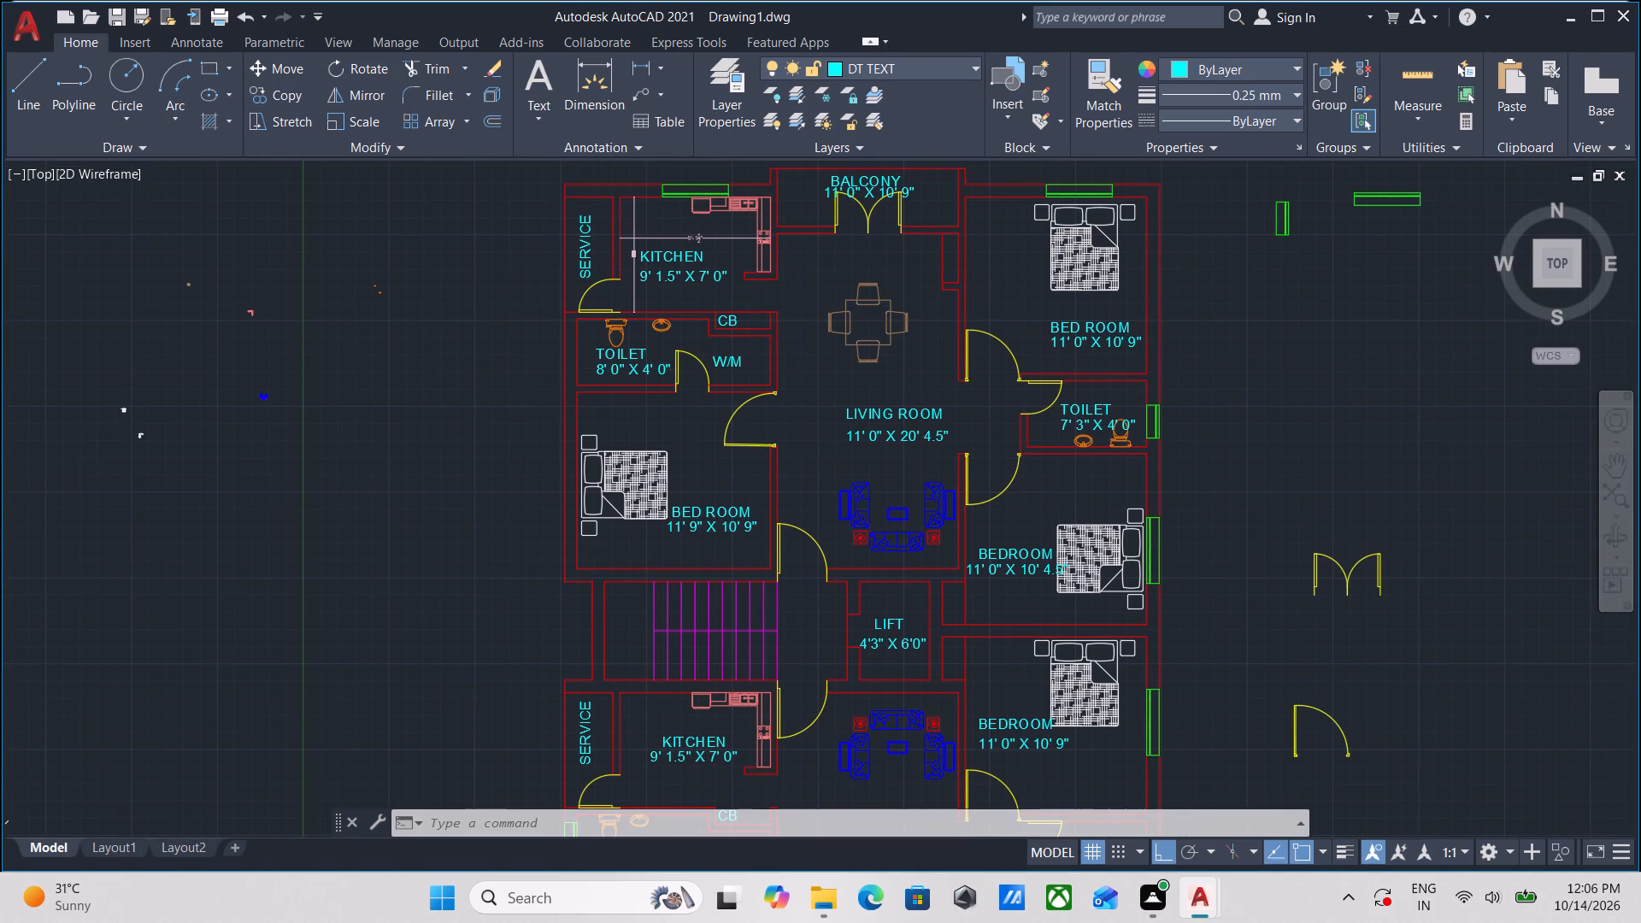
{"action": "scroll", "coordinate": [697, 271], "scroll_direction": "up", "scroll_amount": 2}
{"action": "scroll", "coordinate": [629, 237], "scroll_direction": "up", "scroll_amount": 2}
{"action": "scroll", "coordinate": [648, 232], "scroll_direction": "down", "scroll_amount": 1}
{"action": "middle_click_drag", "start_coordinate": [683, 237], "coordinate": [595, 332]}
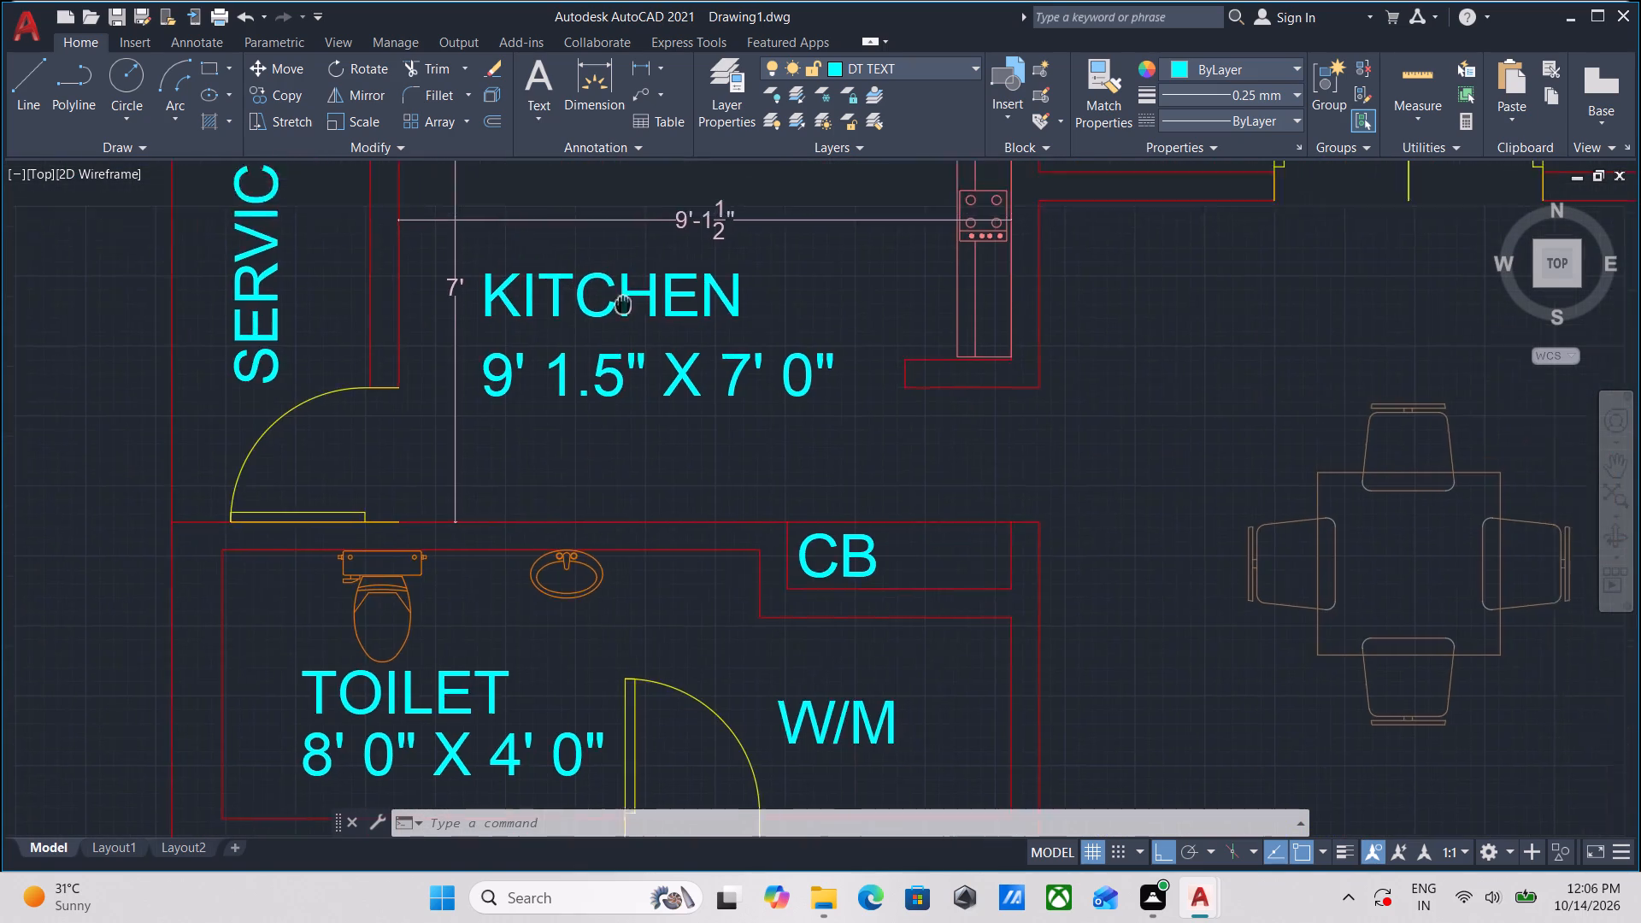
{"action": "middle_click_drag", "start_coordinate": [595, 332], "coordinate": [548, 375]}
{"action": "scroll", "coordinate": [783, 340], "scroll_direction": "down", "scroll_amount": 1}
{"action": "middle_click_drag", "start_coordinate": [785, 340], "coordinate": [717, 342]}
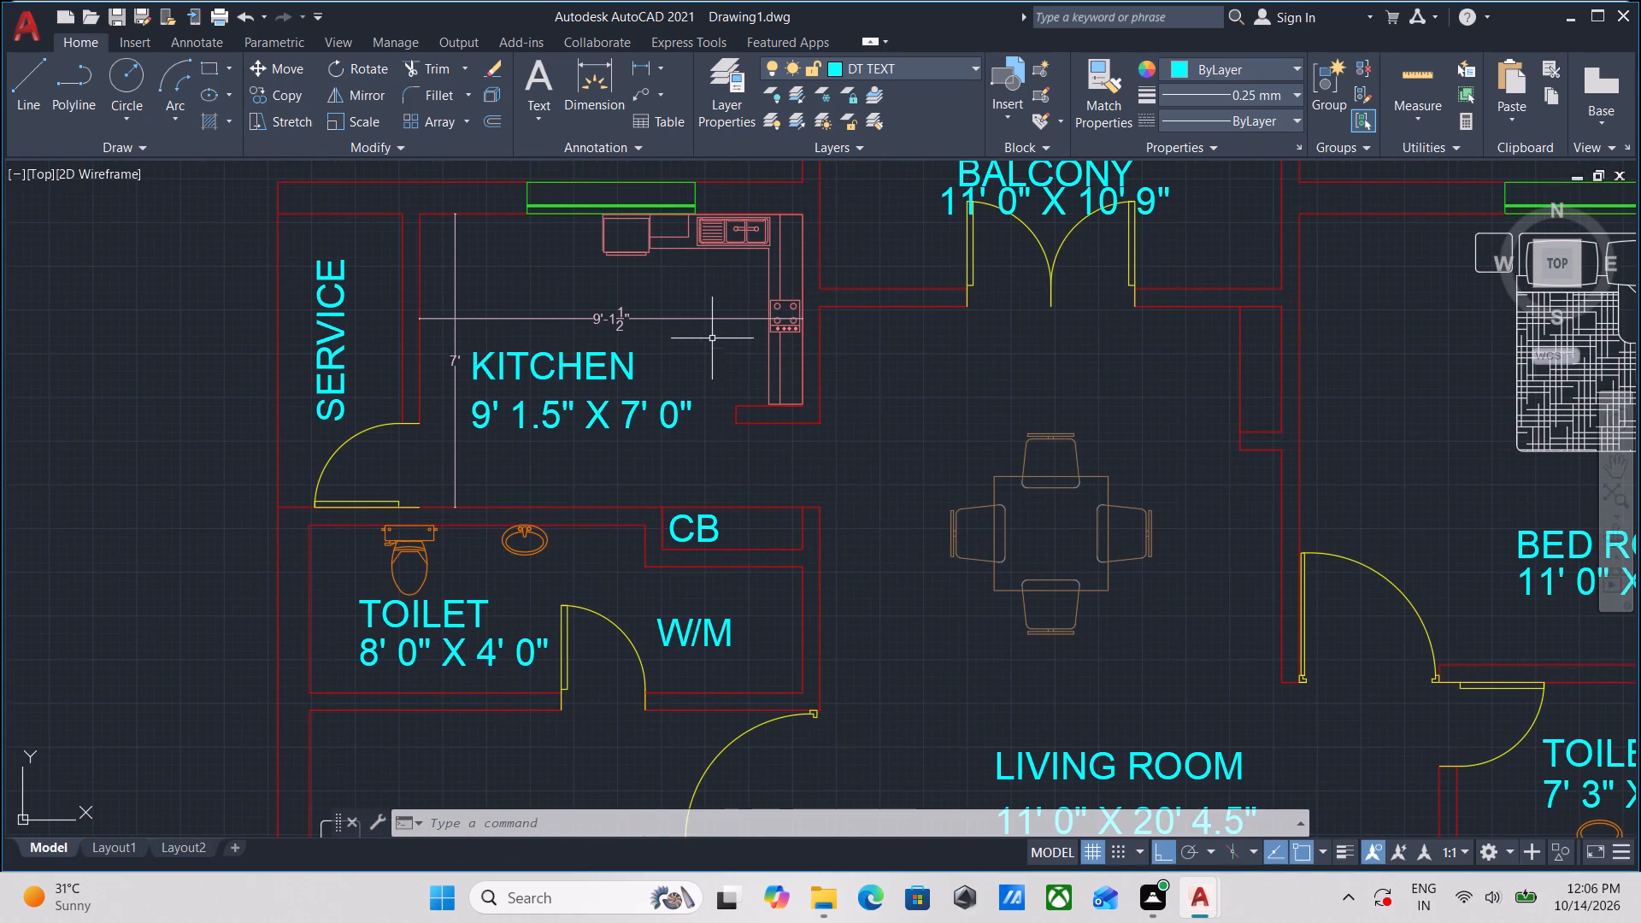
{"action": "middle_click_drag", "start_coordinate": [709, 335], "coordinate": [692, 311]}
{"action": "scroll", "coordinate": [700, 318], "scroll_direction": "down", "scroll_amount": 1}
{"action": "middle_click_drag", "start_coordinate": [700, 318], "coordinate": [518, 321]}
{"action": "scroll", "coordinate": [721, 315], "scroll_direction": "up", "scroll_amount": 1}
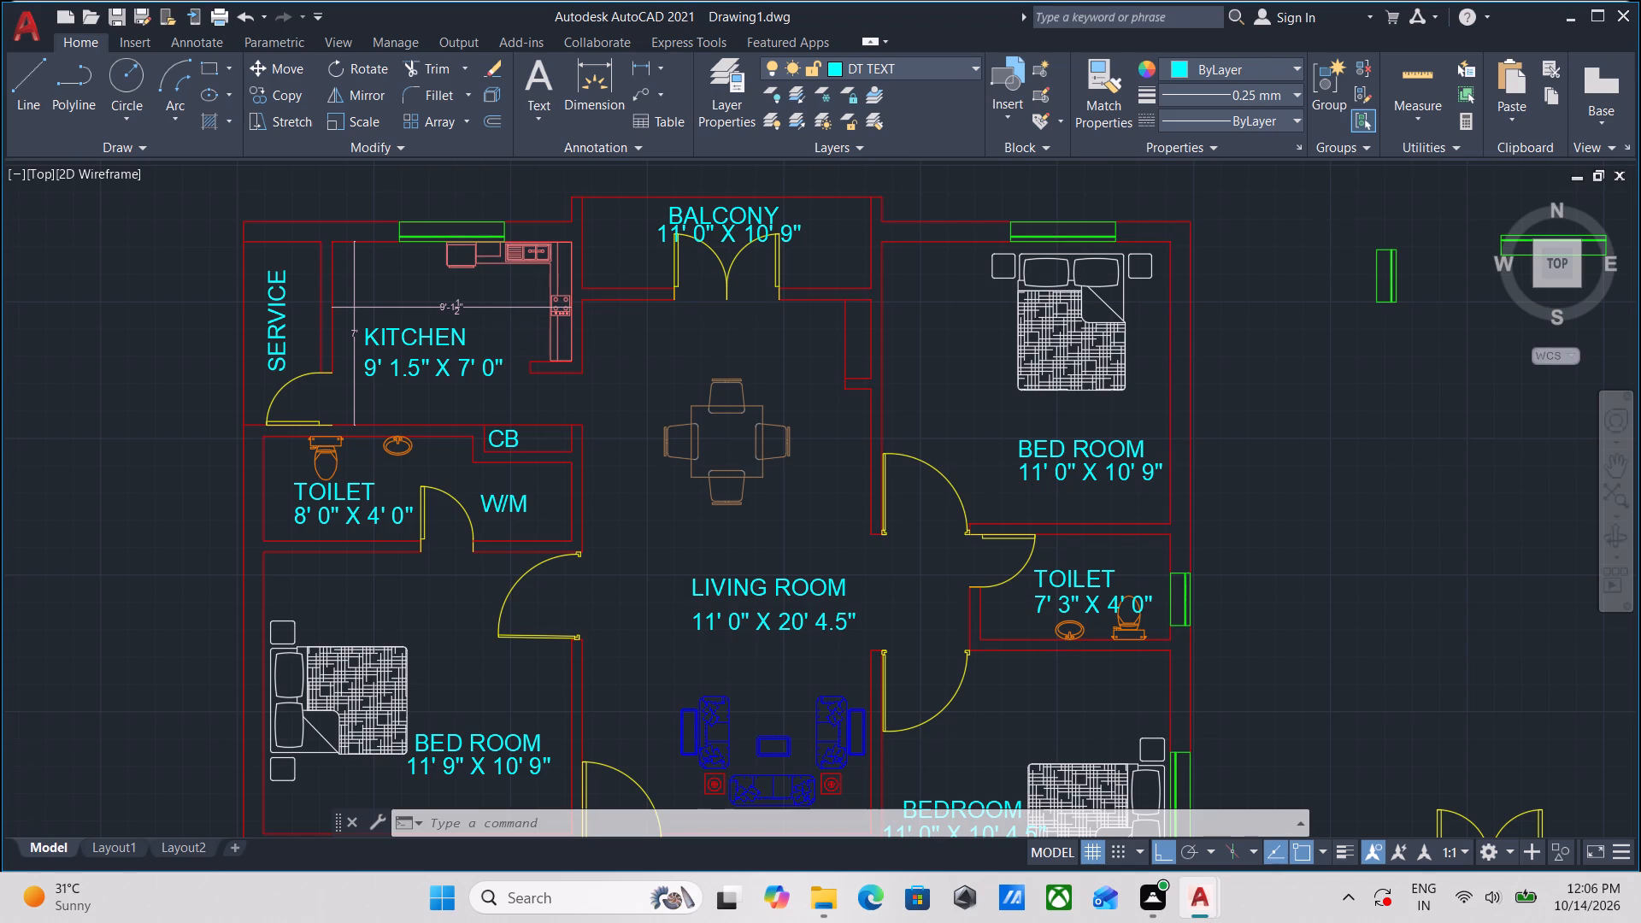
{"action": "middle_click_drag", "start_coordinate": [721, 315], "coordinate": [670, 356]}
{"action": "scroll", "coordinate": [678, 350], "scroll_direction": "down", "scroll_amount": 2}
{"action": "middle_click_drag", "start_coordinate": [678, 350], "coordinate": [721, 257]}
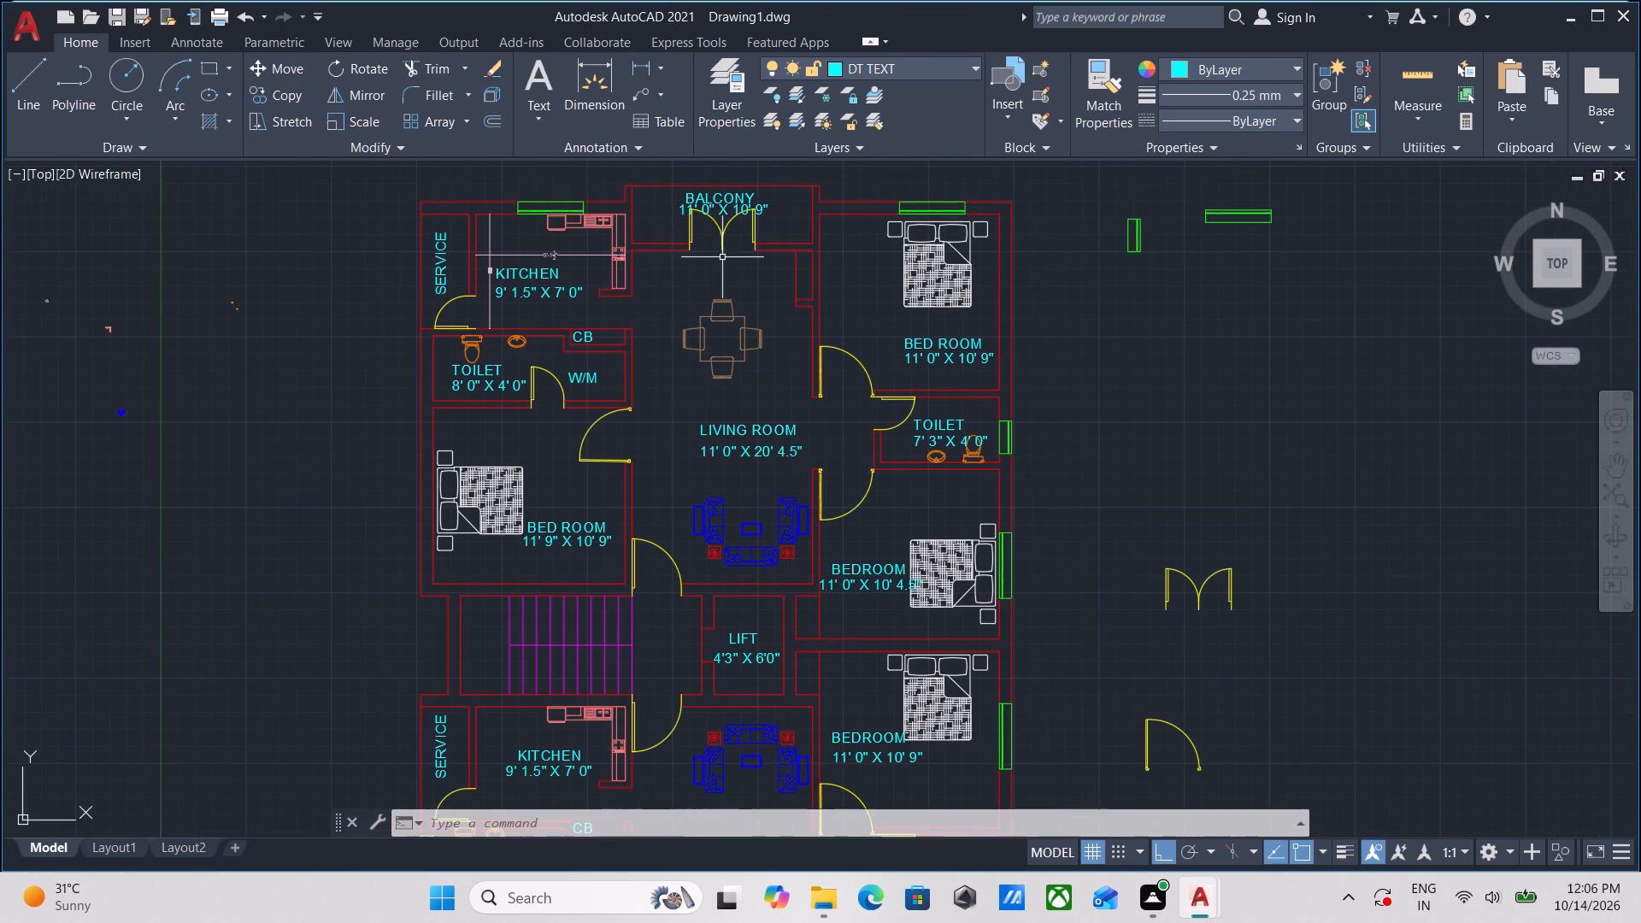
{"action": "middle_click_drag", "start_coordinate": [724, 332], "coordinate": [735, 285]}
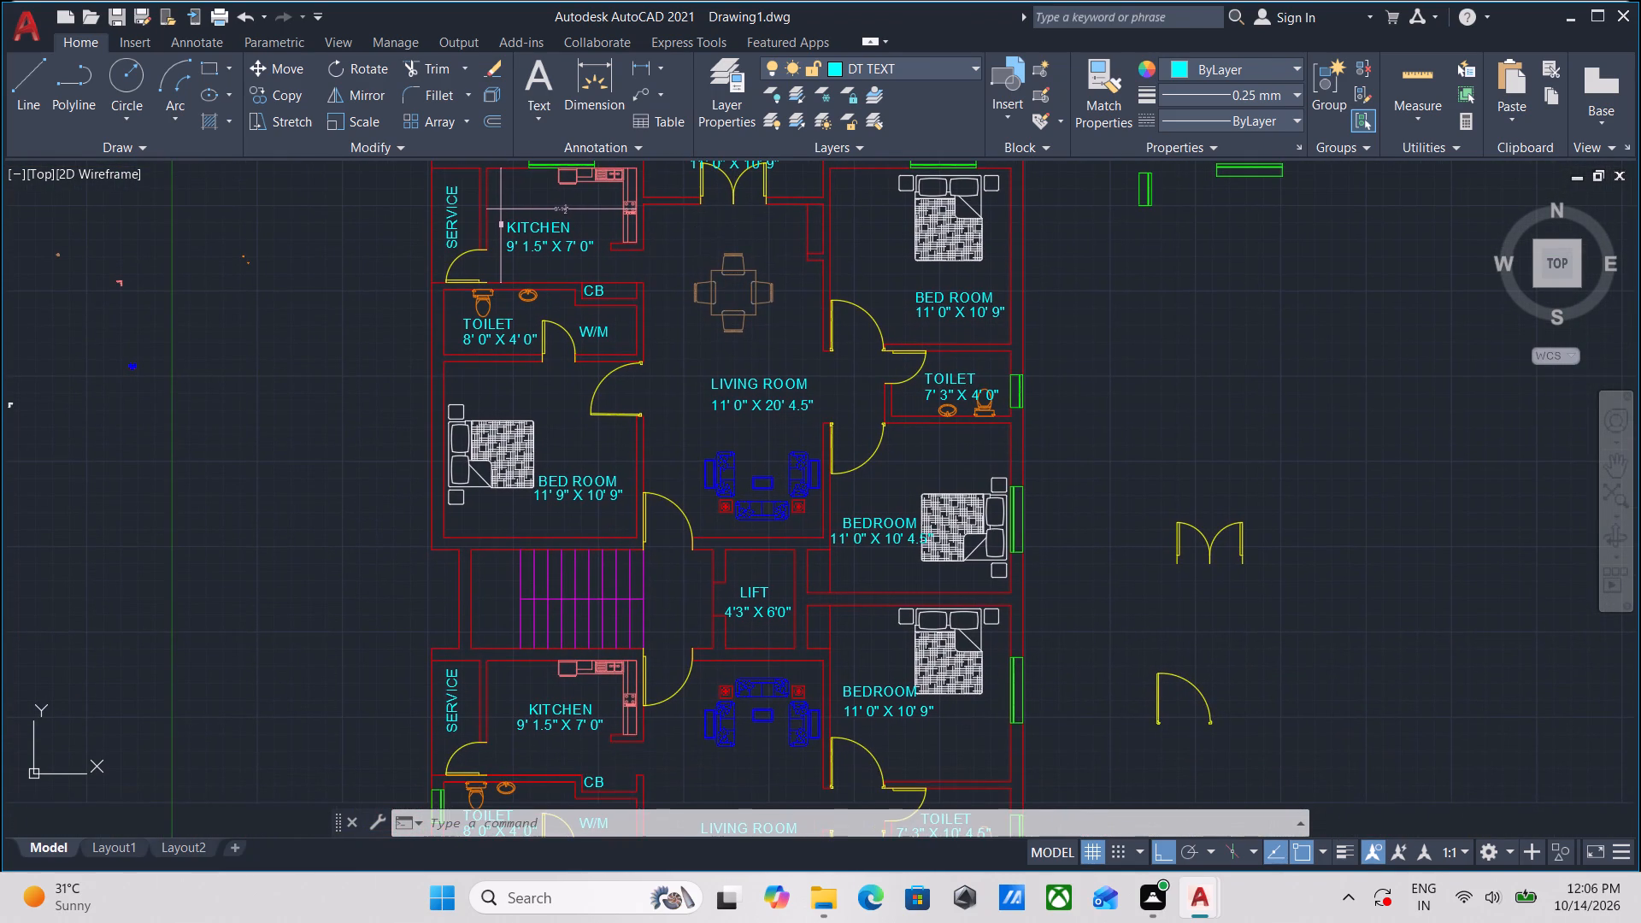
Increase the object transparency of the upper flat kitchen's two dimensions and clear the selection.
{"action": "scroll", "coordinate": [503, 220], "scroll_direction": "up", "scroll_amount": 3}
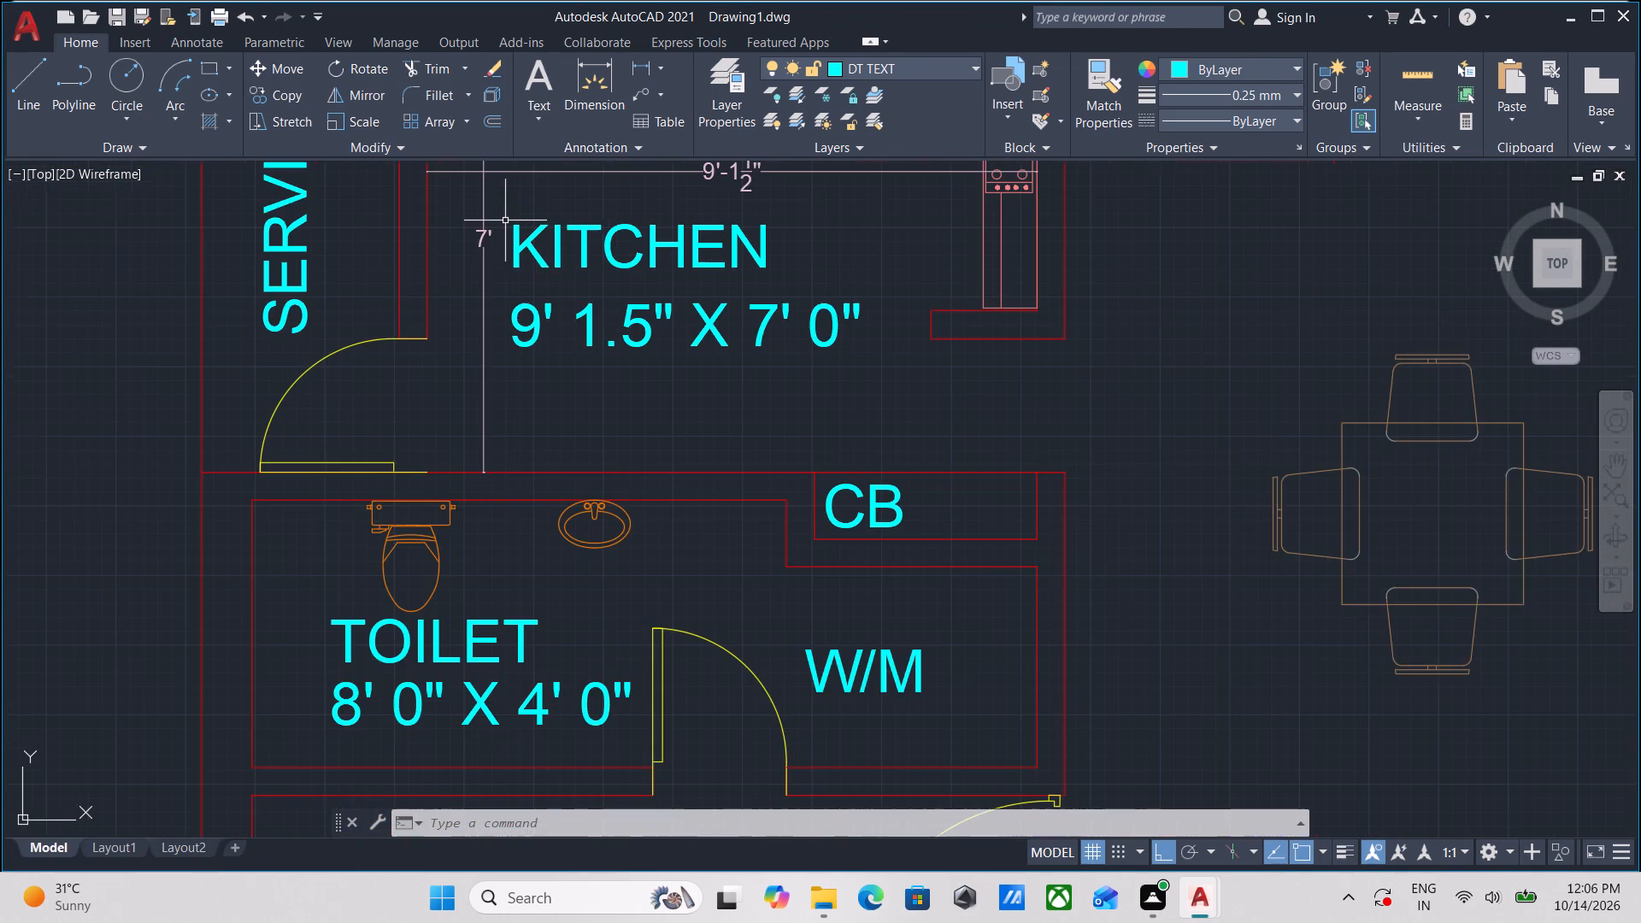
{"action": "middle_click_drag", "start_coordinate": [505, 220], "coordinate": [538, 356]}
{"action": "left_click", "coordinate": [552, 344]}
{"action": "left_click", "coordinate": [511, 279]}
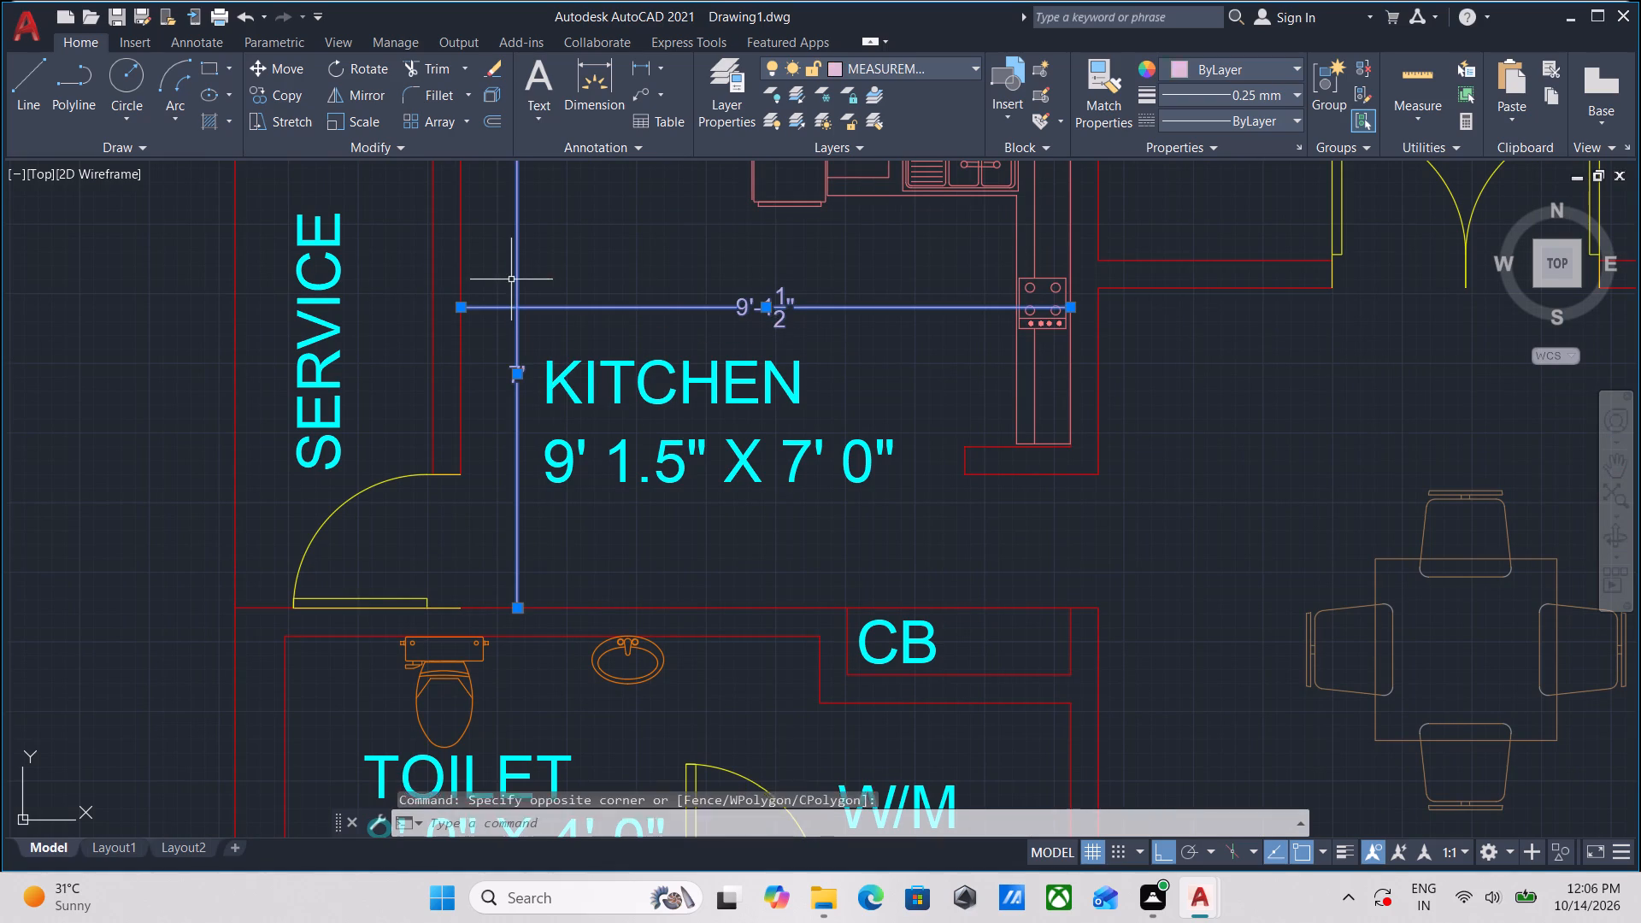
{"action": "left_click", "coordinate": [1220, 144]}
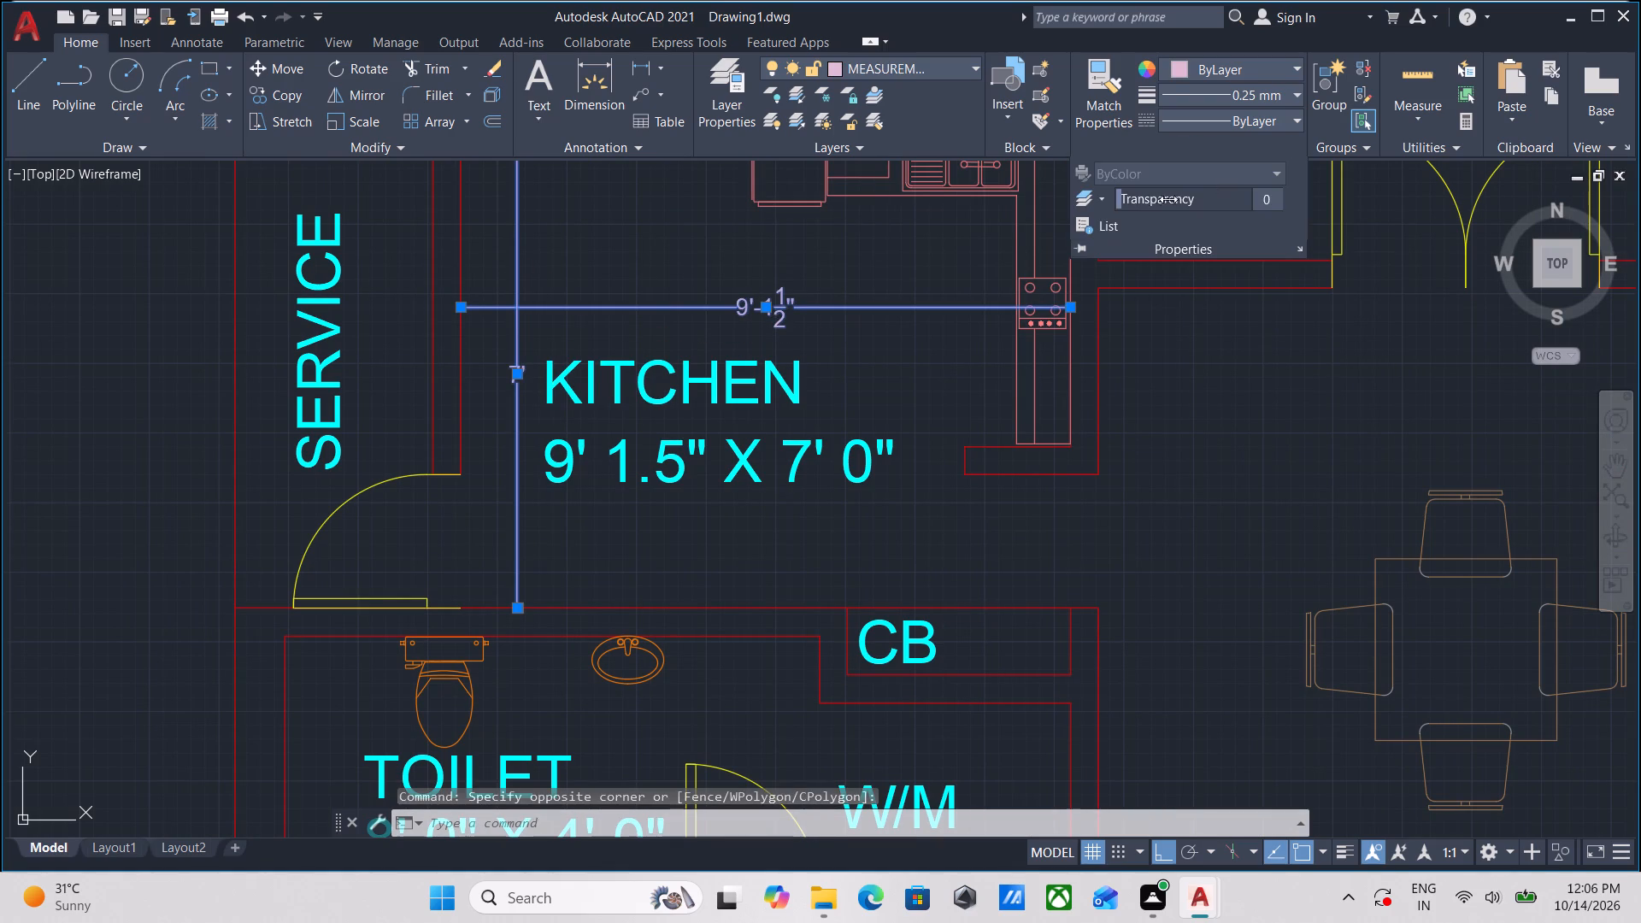
{"action": "left_click_drag", "start_coordinate": [1122, 203], "coordinate": [1150, 198]}
{"action": "left_click_drag", "start_coordinate": [1127, 198], "coordinate": [1143, 195]}
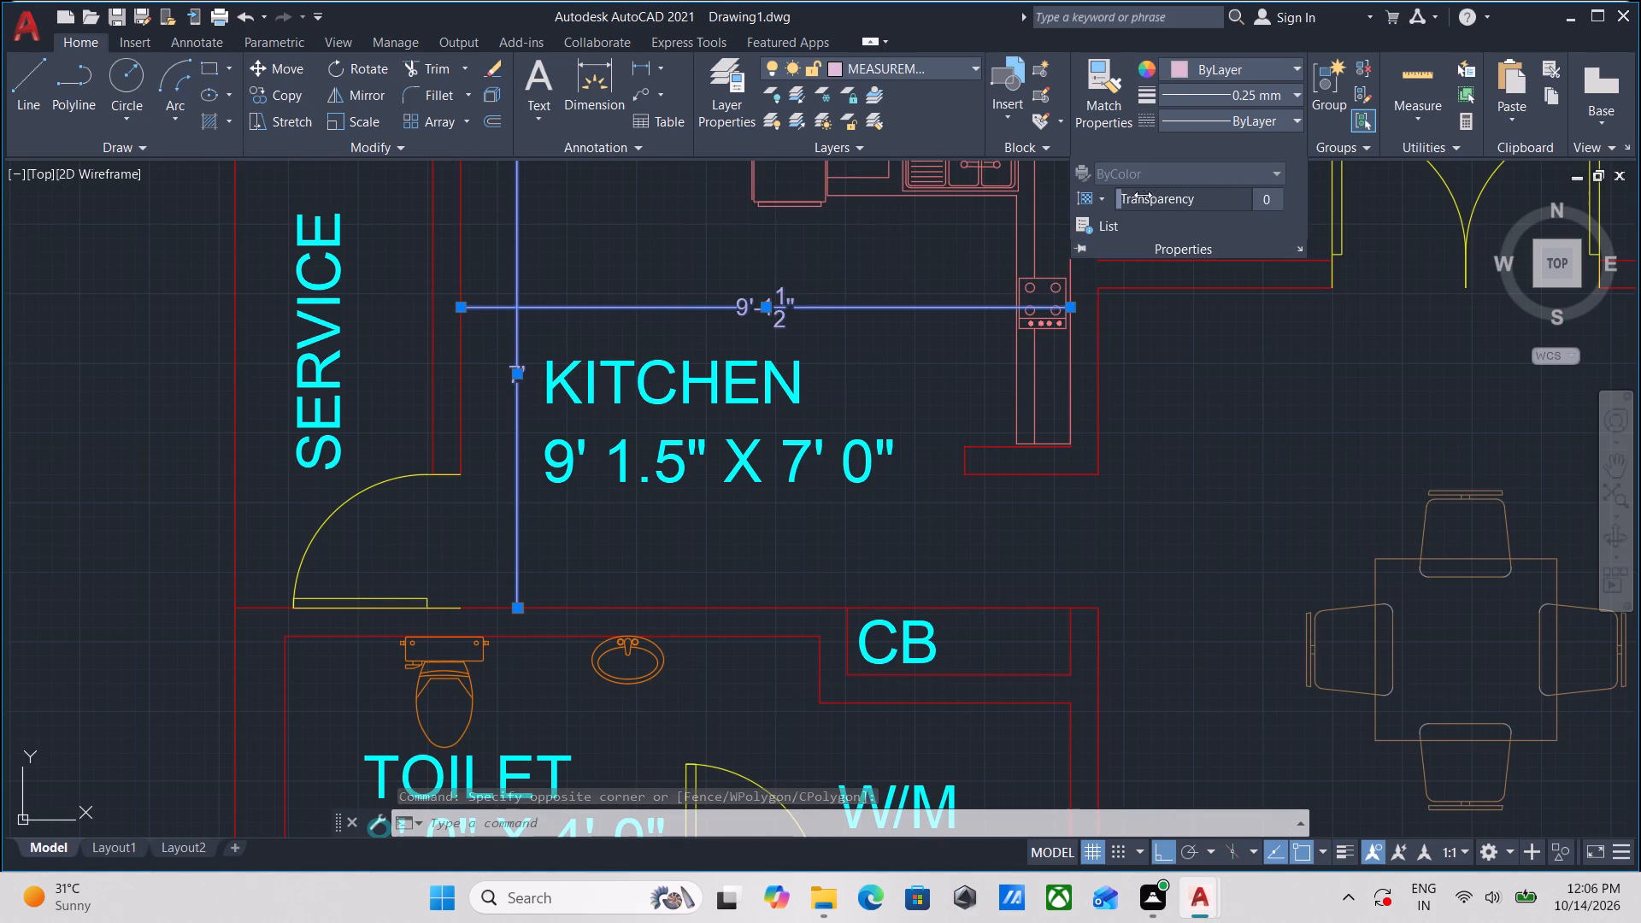
{"action": "left_click_drag", "start_coordinate": [1143, 195], "coordinate": [1215, 196]}
{"action": "left_click_drag", "start_coordinate": [1136, 193], "coordinate": [1173, 197]}
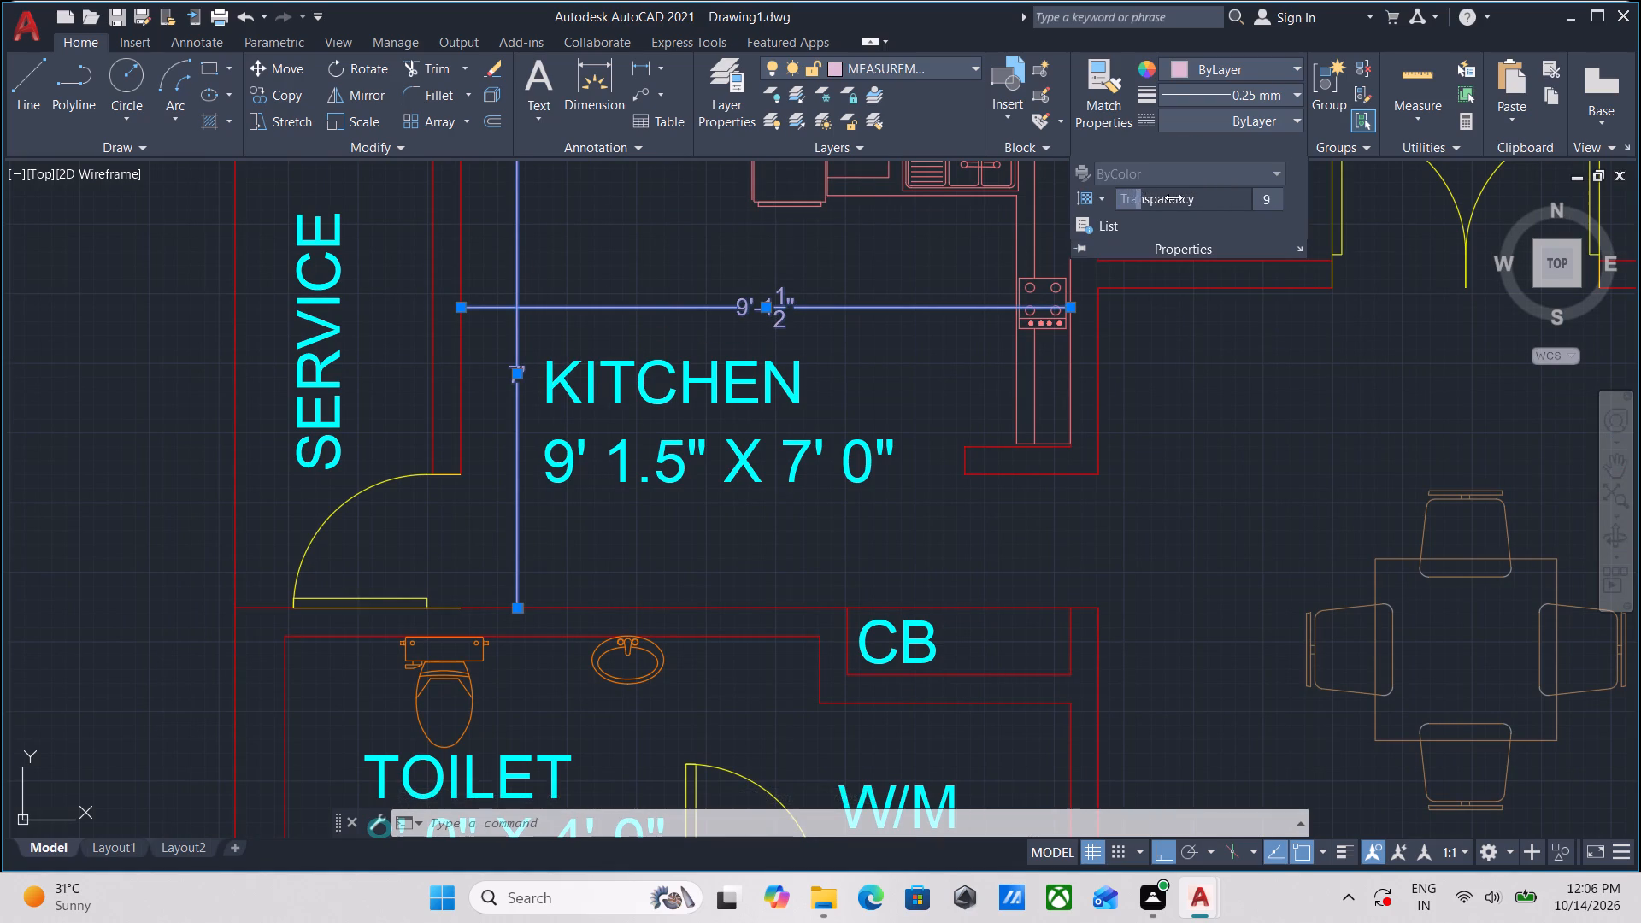
{"action": "left_click_drag", "start_coordinate": [1173, 197], "coordinate": [1232, 196]}
{"action": "key", "text": "Escape"}
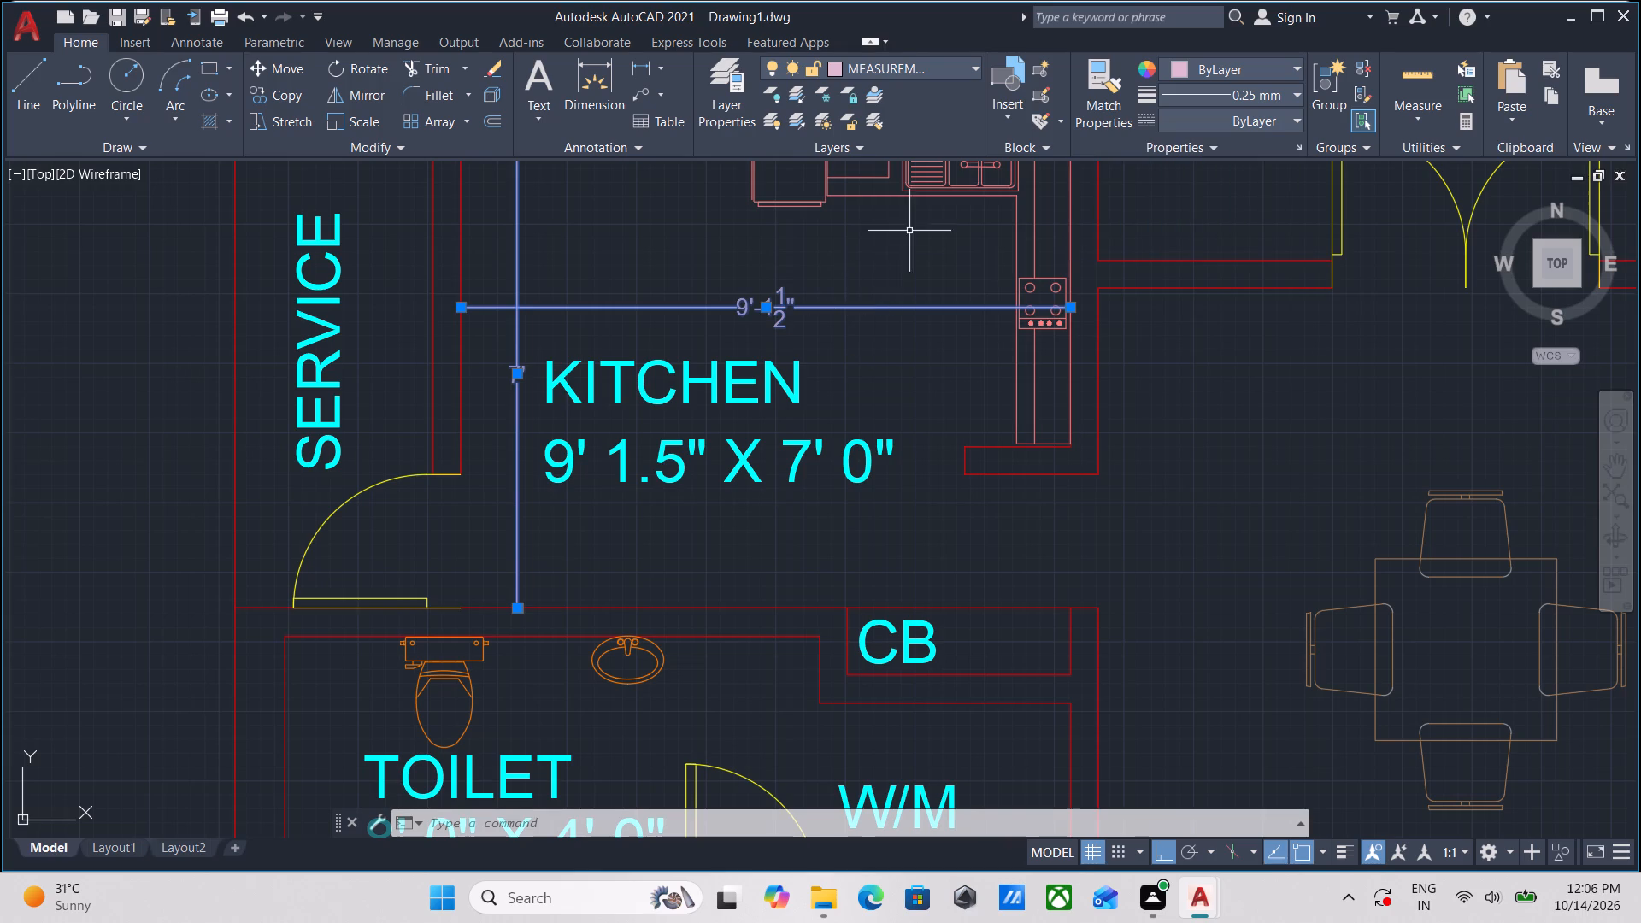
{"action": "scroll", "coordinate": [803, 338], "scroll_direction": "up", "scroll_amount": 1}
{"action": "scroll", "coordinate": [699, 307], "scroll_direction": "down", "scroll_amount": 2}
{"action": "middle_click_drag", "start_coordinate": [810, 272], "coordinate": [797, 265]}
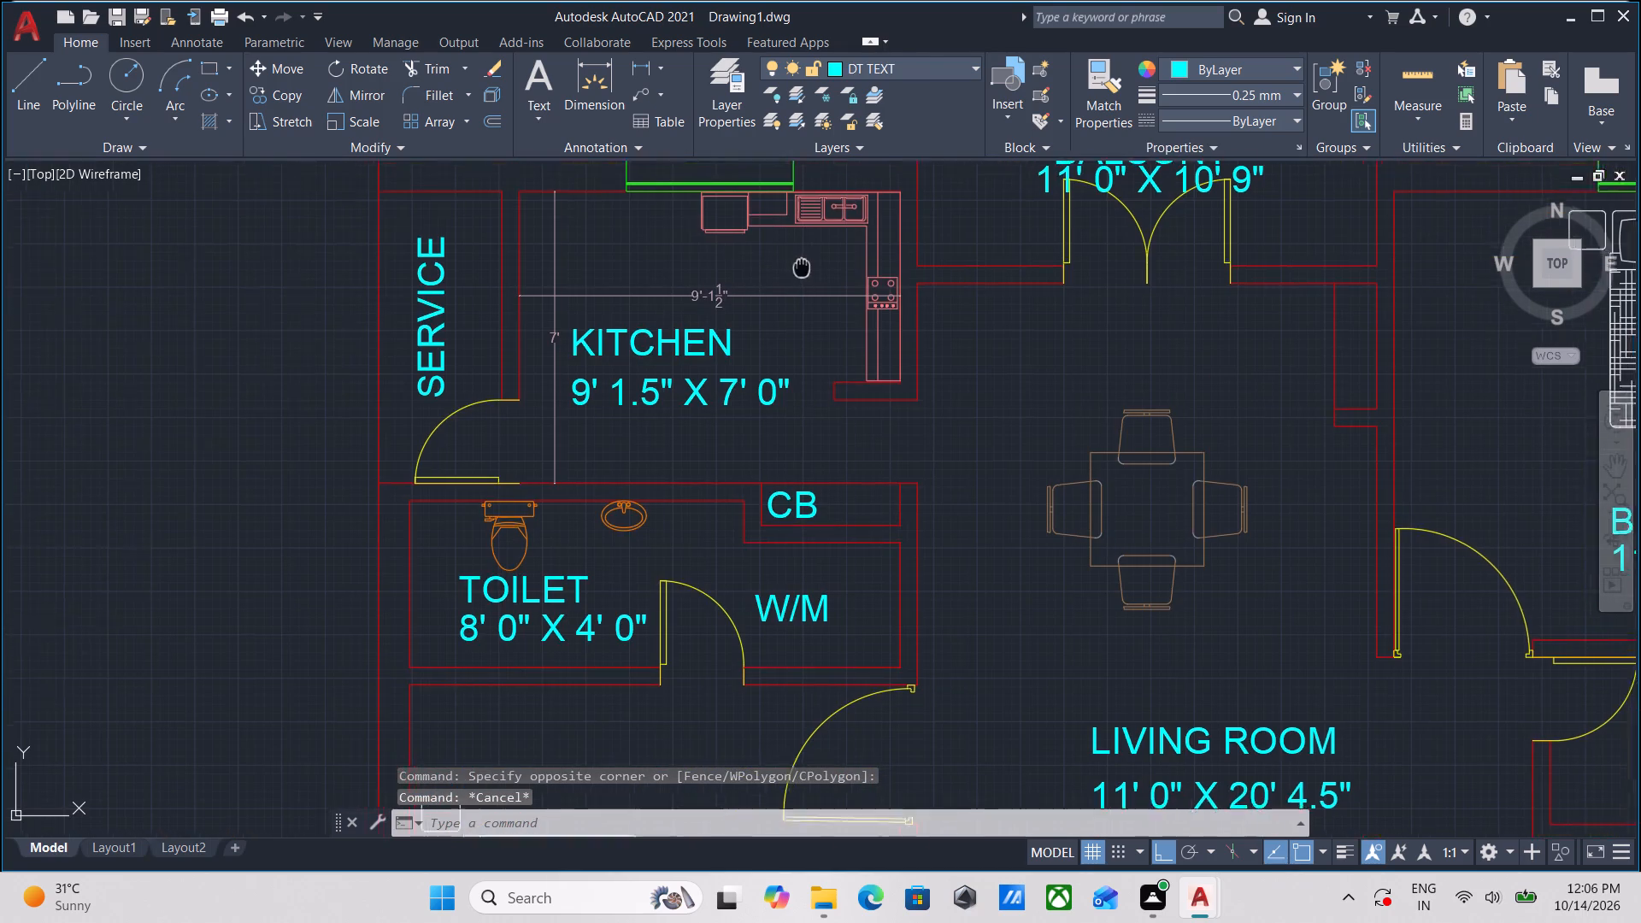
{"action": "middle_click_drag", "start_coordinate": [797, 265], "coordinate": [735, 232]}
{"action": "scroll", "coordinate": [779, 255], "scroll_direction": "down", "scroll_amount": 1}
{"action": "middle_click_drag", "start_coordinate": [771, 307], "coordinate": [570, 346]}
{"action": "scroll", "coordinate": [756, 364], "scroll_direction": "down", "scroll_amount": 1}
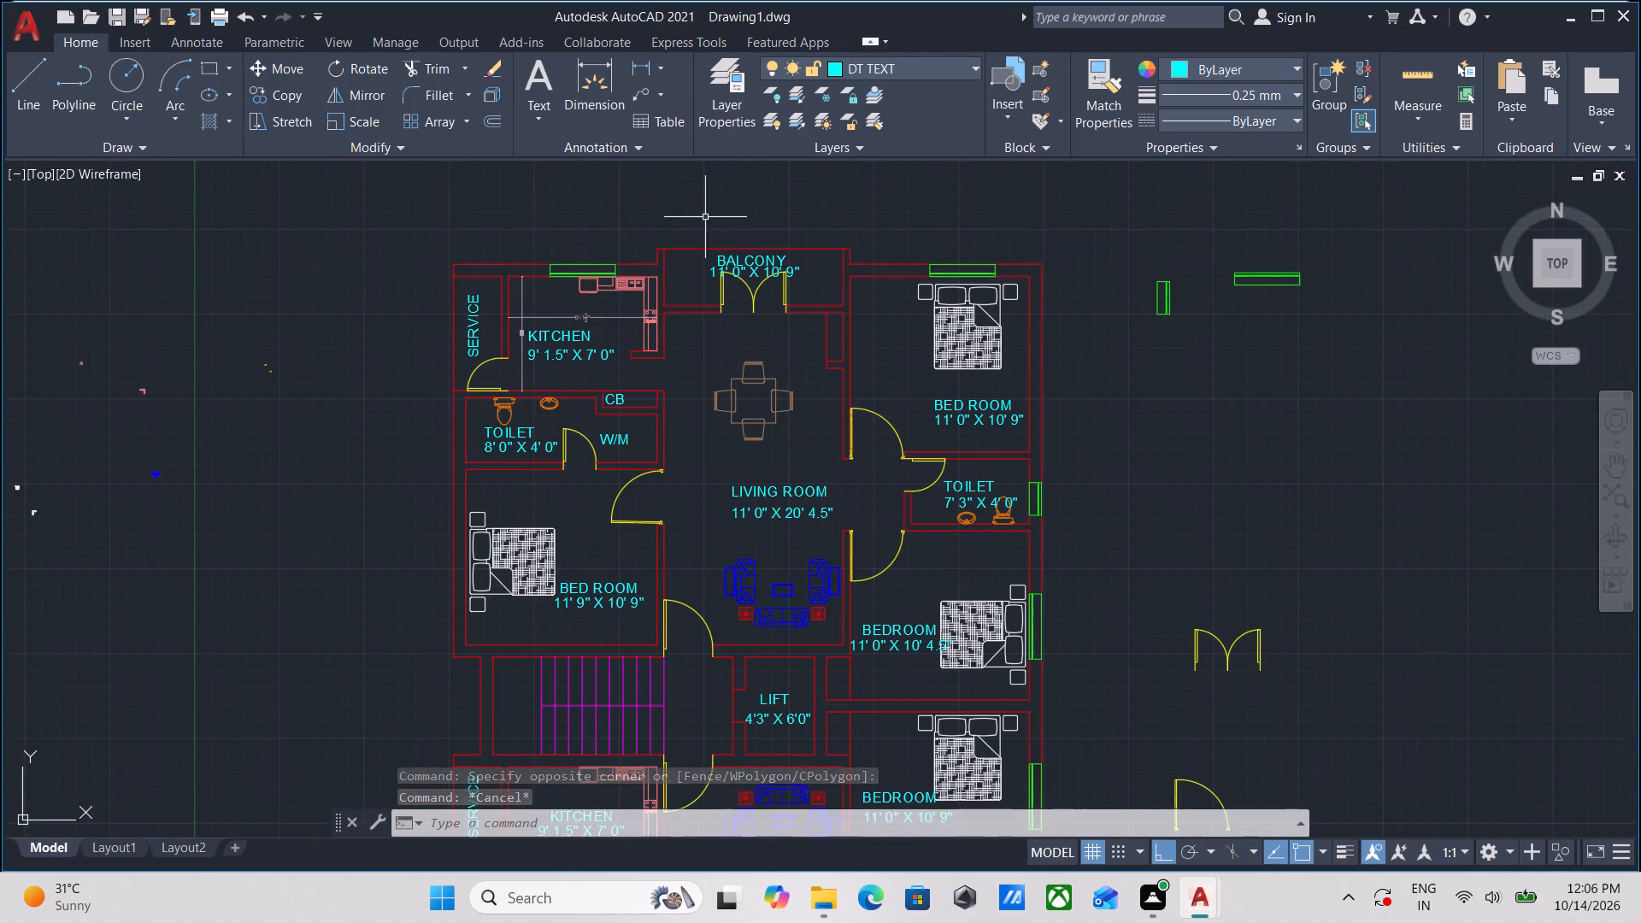
Examine the rooms around the staircase and the lower flat's kitchen label, leaving nothing selected.
{"action": "middle_click_drag", "start_coordinate": [700, 188], "coordinate": [699, 168]}
{"action": "middle_click_drag", "start_coordinate": [782, 411], "coordinate": [772, 280]}
{"action": "middle_click_drag", "start_coordinate": [723, 450], "coordinate": [725, 353]}
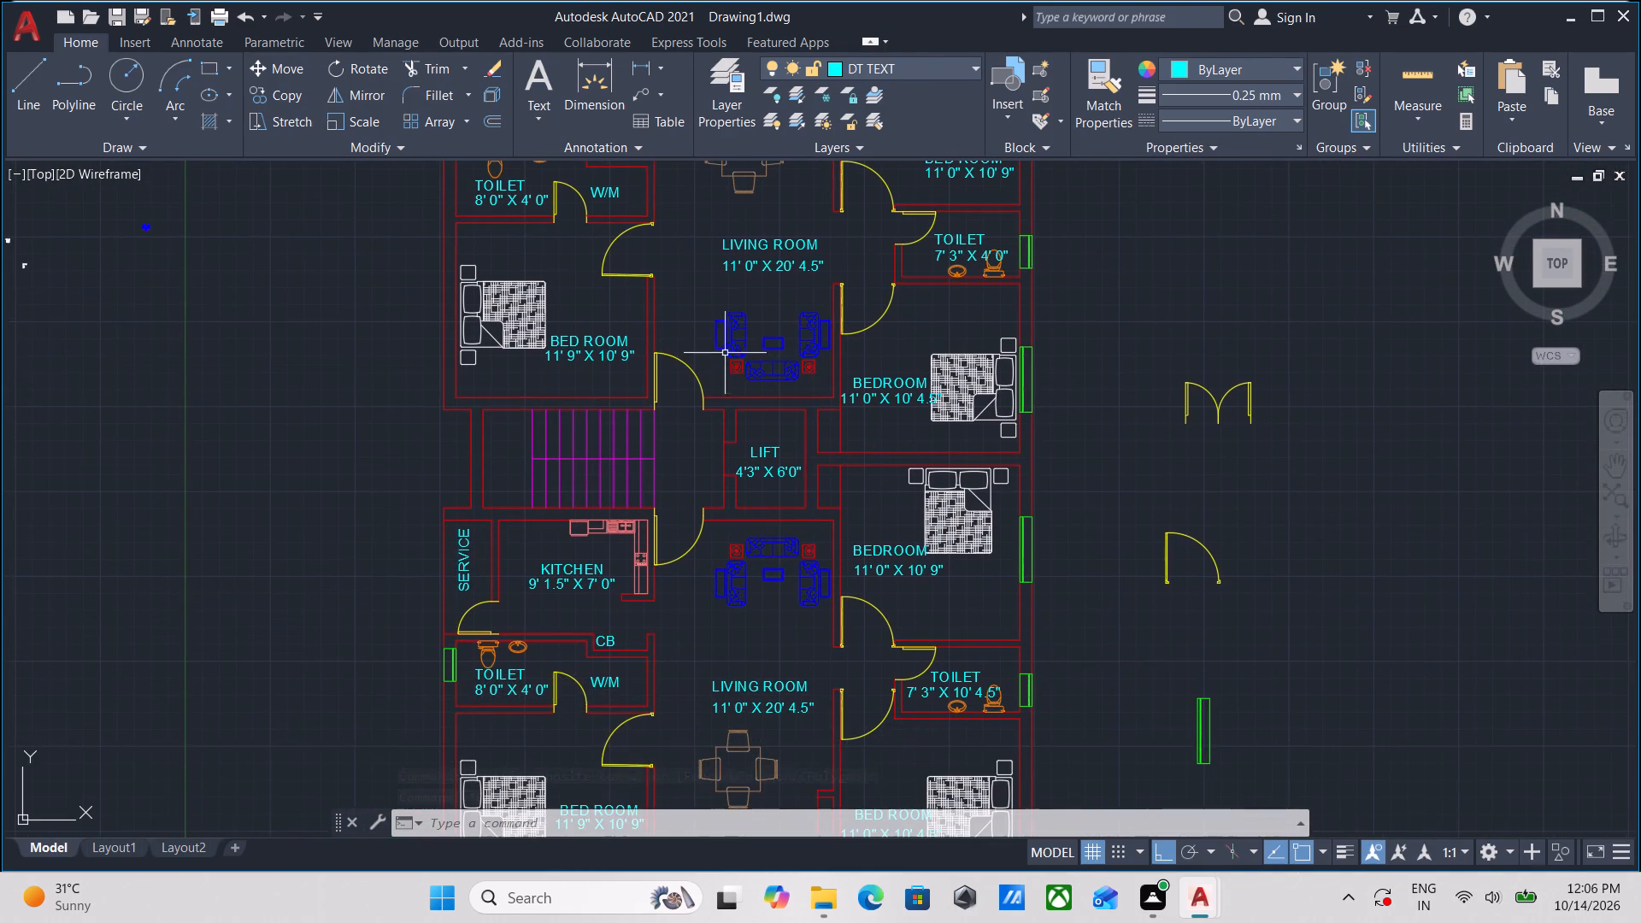
{"action": "scroll", "coordinate": [528, 437], "scroll_direction": "up", "scroll_amount": 1}
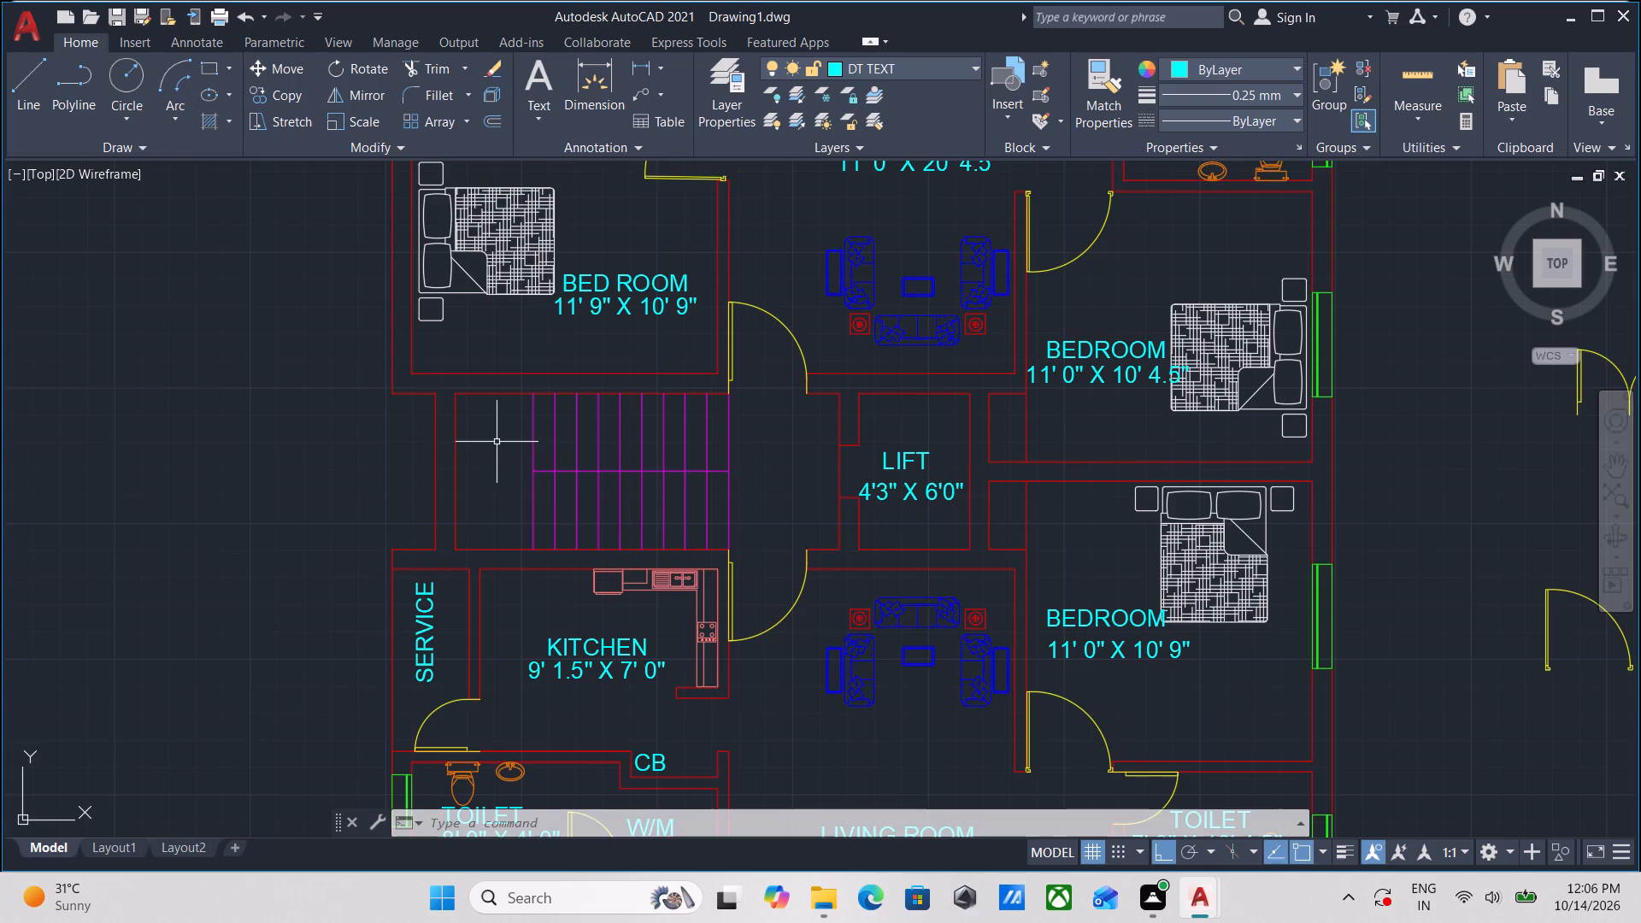
{"action": "middle_click_drag", "start_coordinate": [496, 441], "coordinate": [534, 365]}
{"action": "scroll", "coordinate": [493, 573], "scroll_direction": "up", "scroll_amount": 2}
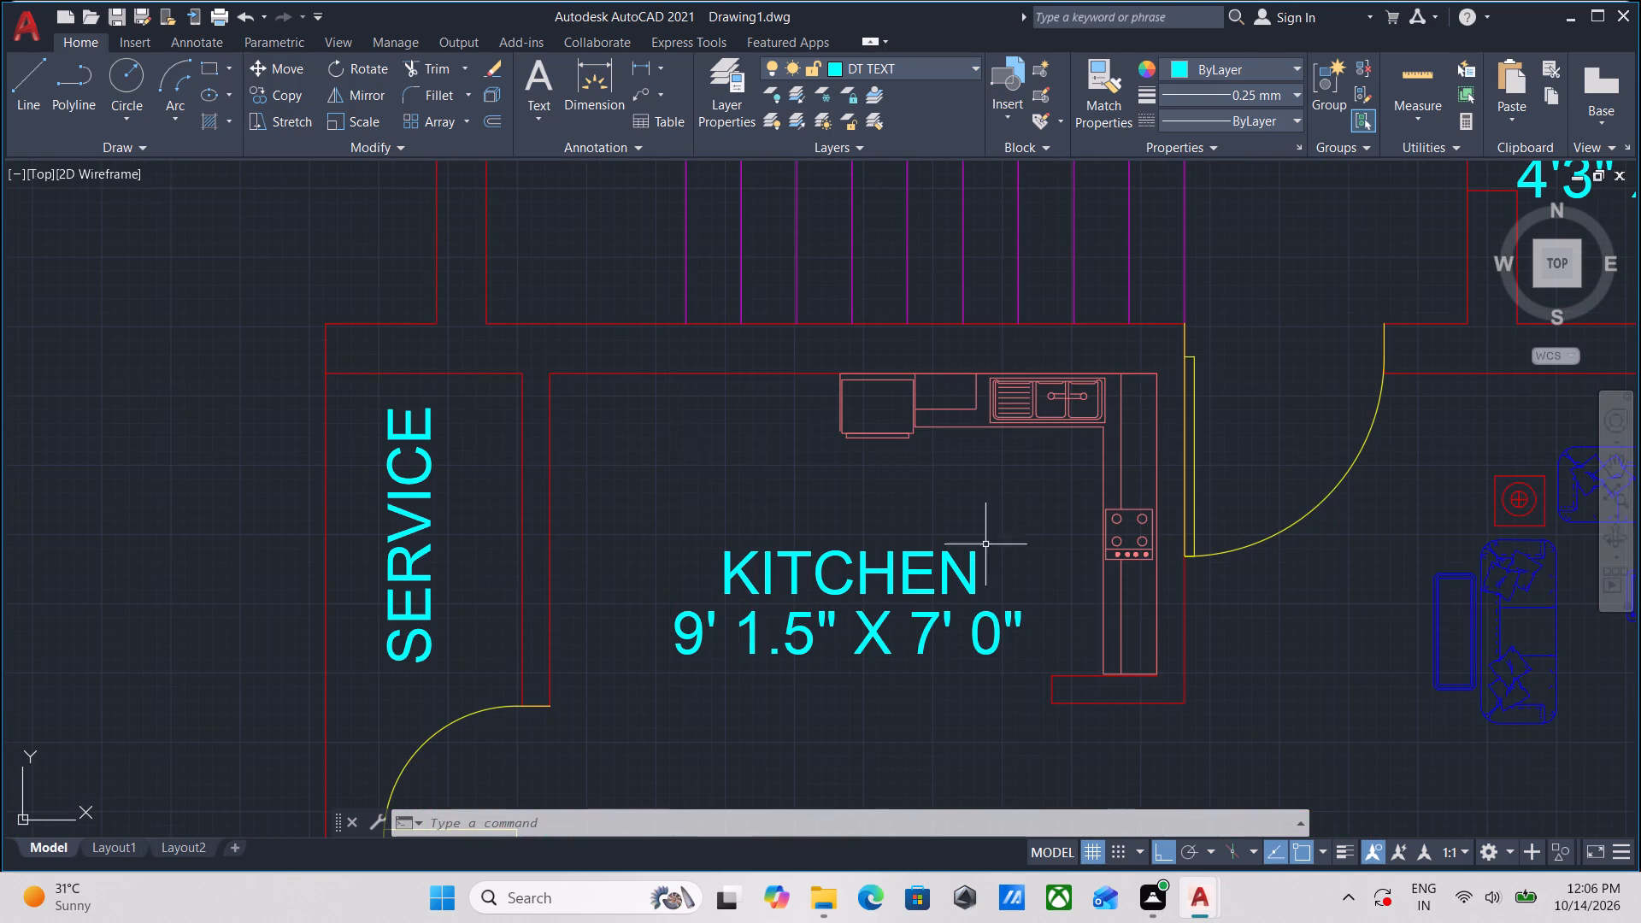
{"action": "left_click", "coordinate": [962, 527]}
{"action": "left_click", "coordinate": [835, 565]}
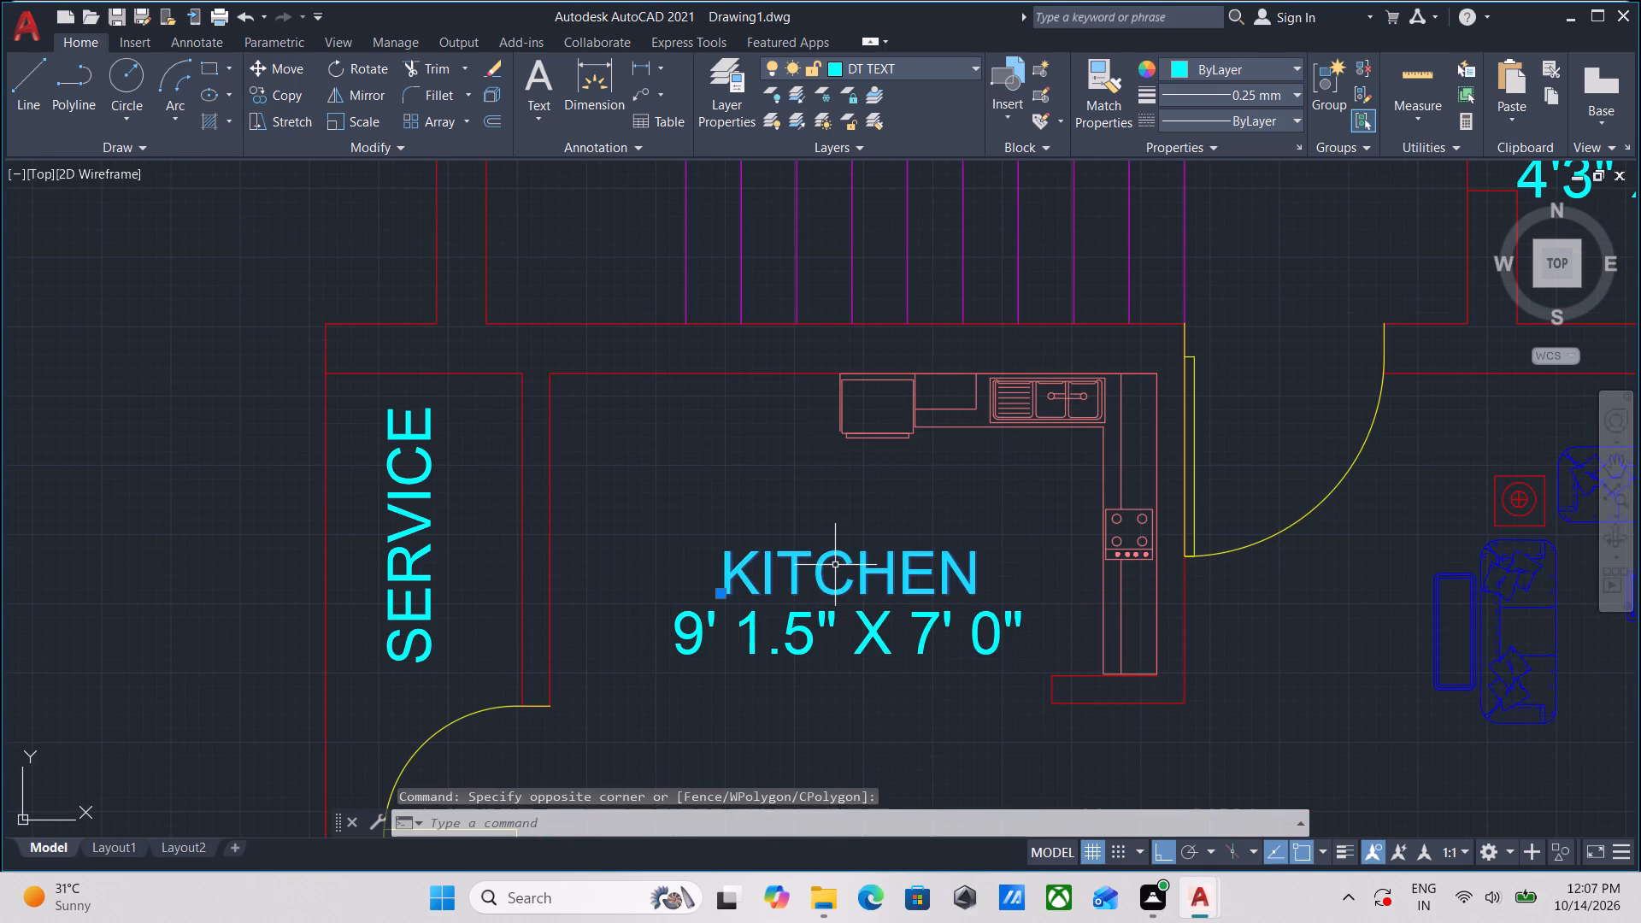
{"action": "scroll", "coordinate": [841, 541], "scroll_direction": "down", "scroll_amount": 2}
{"action": "middle_click_drag", "start_coordinate": [841, 540], "coordinate": [836, 599]}
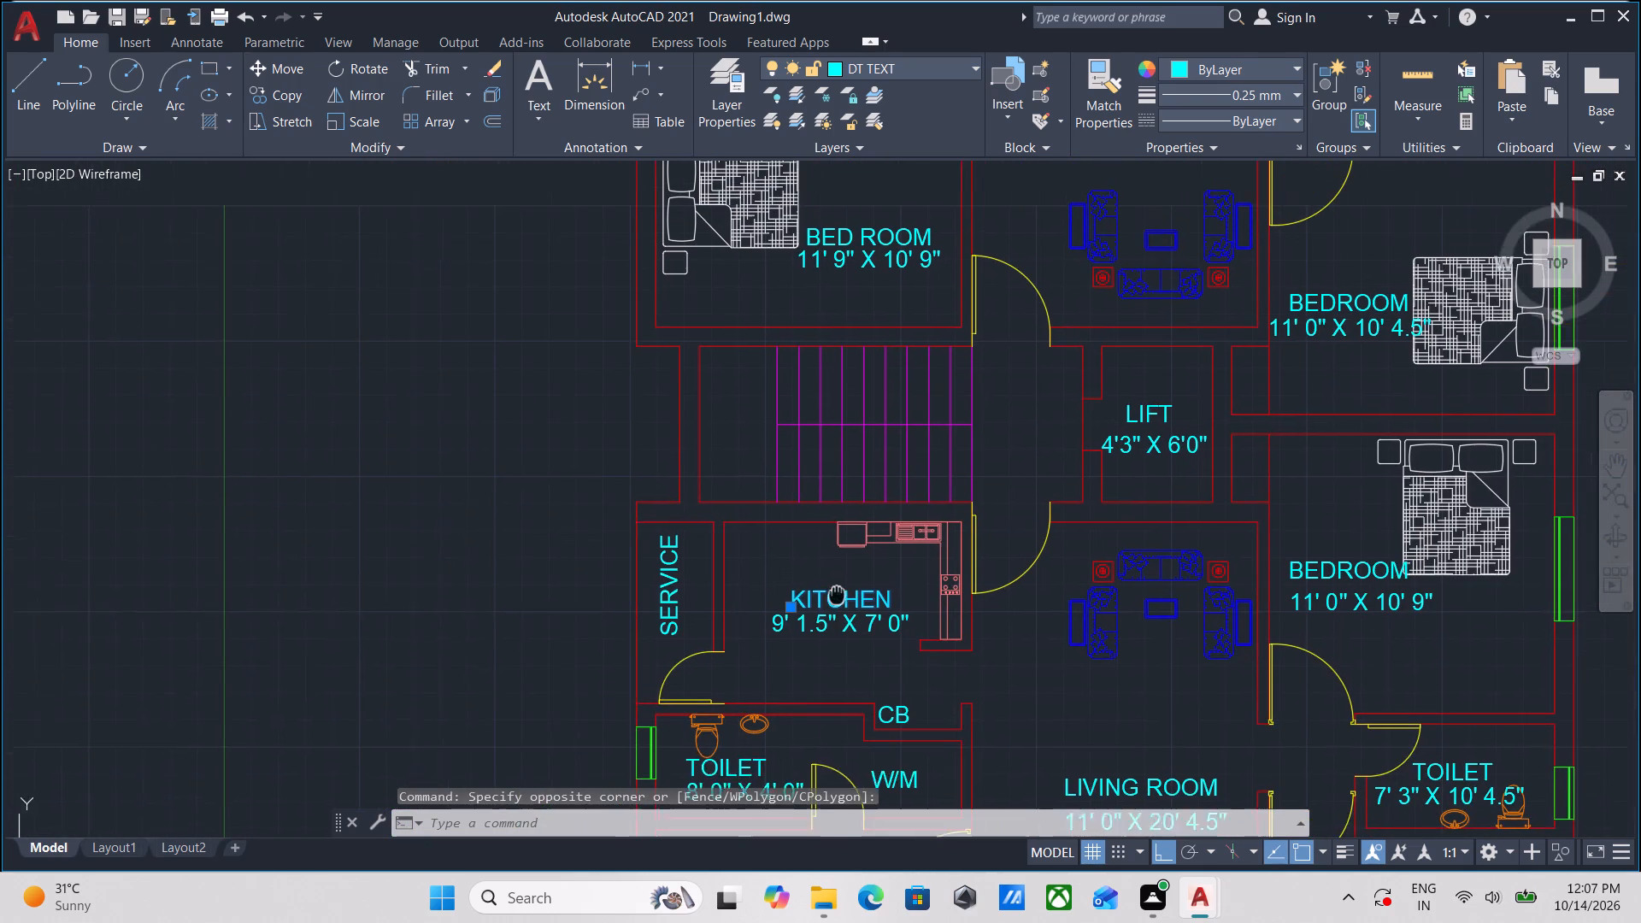
{"action": "middle_click_drag", "start_coordinate": [836, 599], "coordinate": [836, 600]}
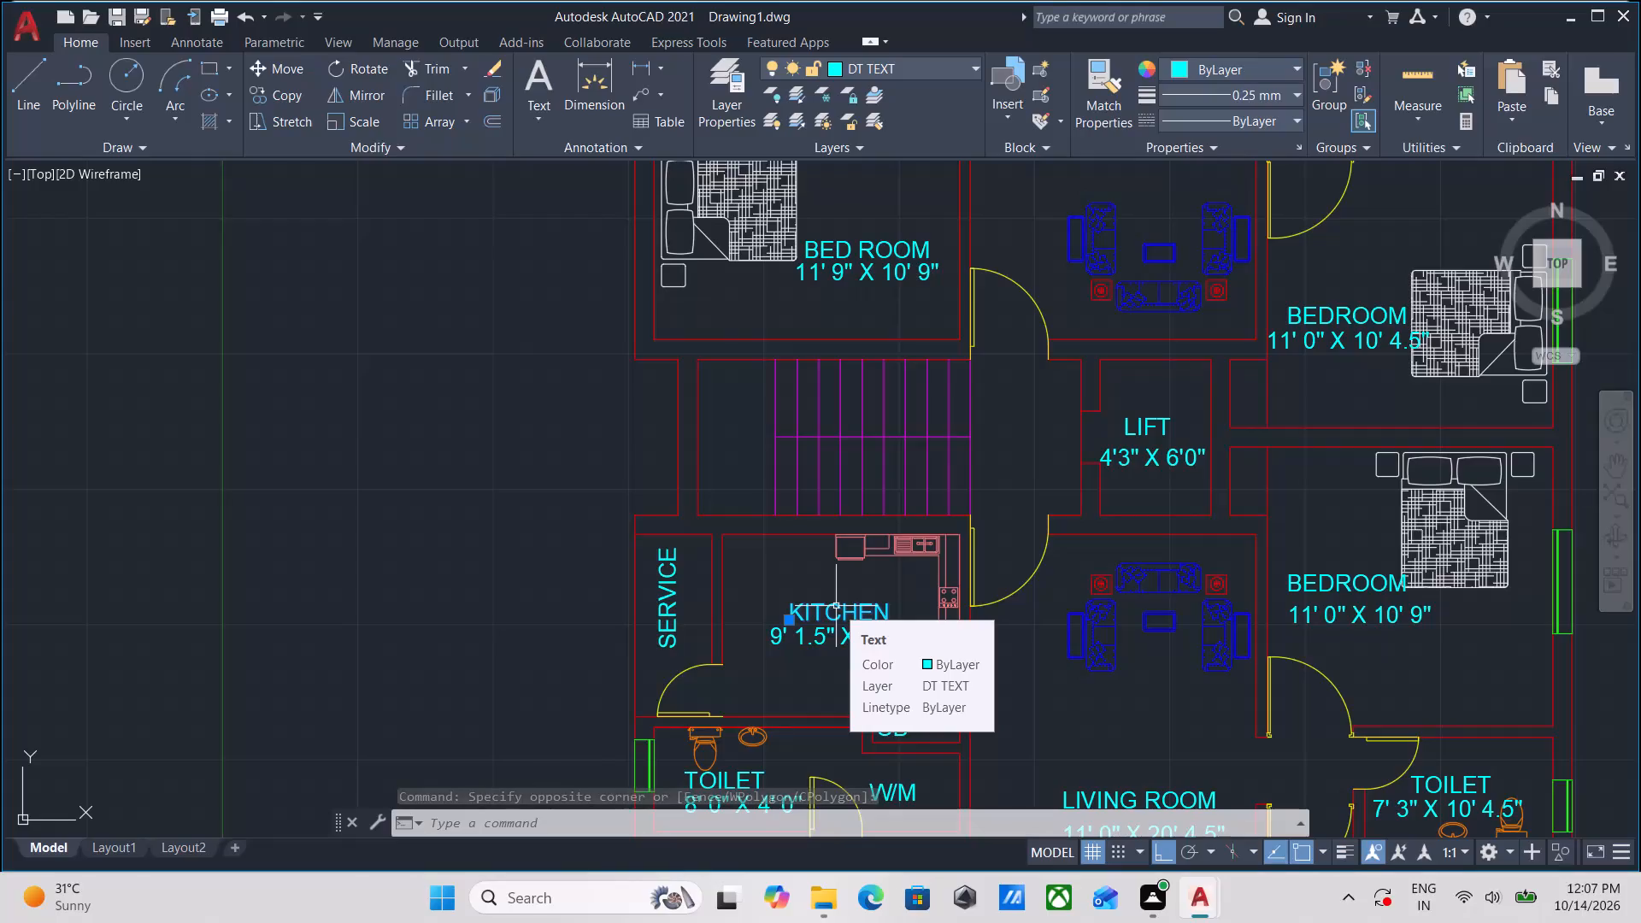
{"action": "key", "text": "Escape"}
Make the stairs layer current, keeping its colour at 210.
{"action": "scroll", "coordinate": [864, 379], "scroll_direction": "up", "scroll_amount": 2}
{"action": "scroll", "coordinate": [851, 393], "scroll_direction": "down", "scroll_amount": 1}
{"action": "middle_click_drag", "start_coordinate": [851, 393], "coordinate": [808, 446]}
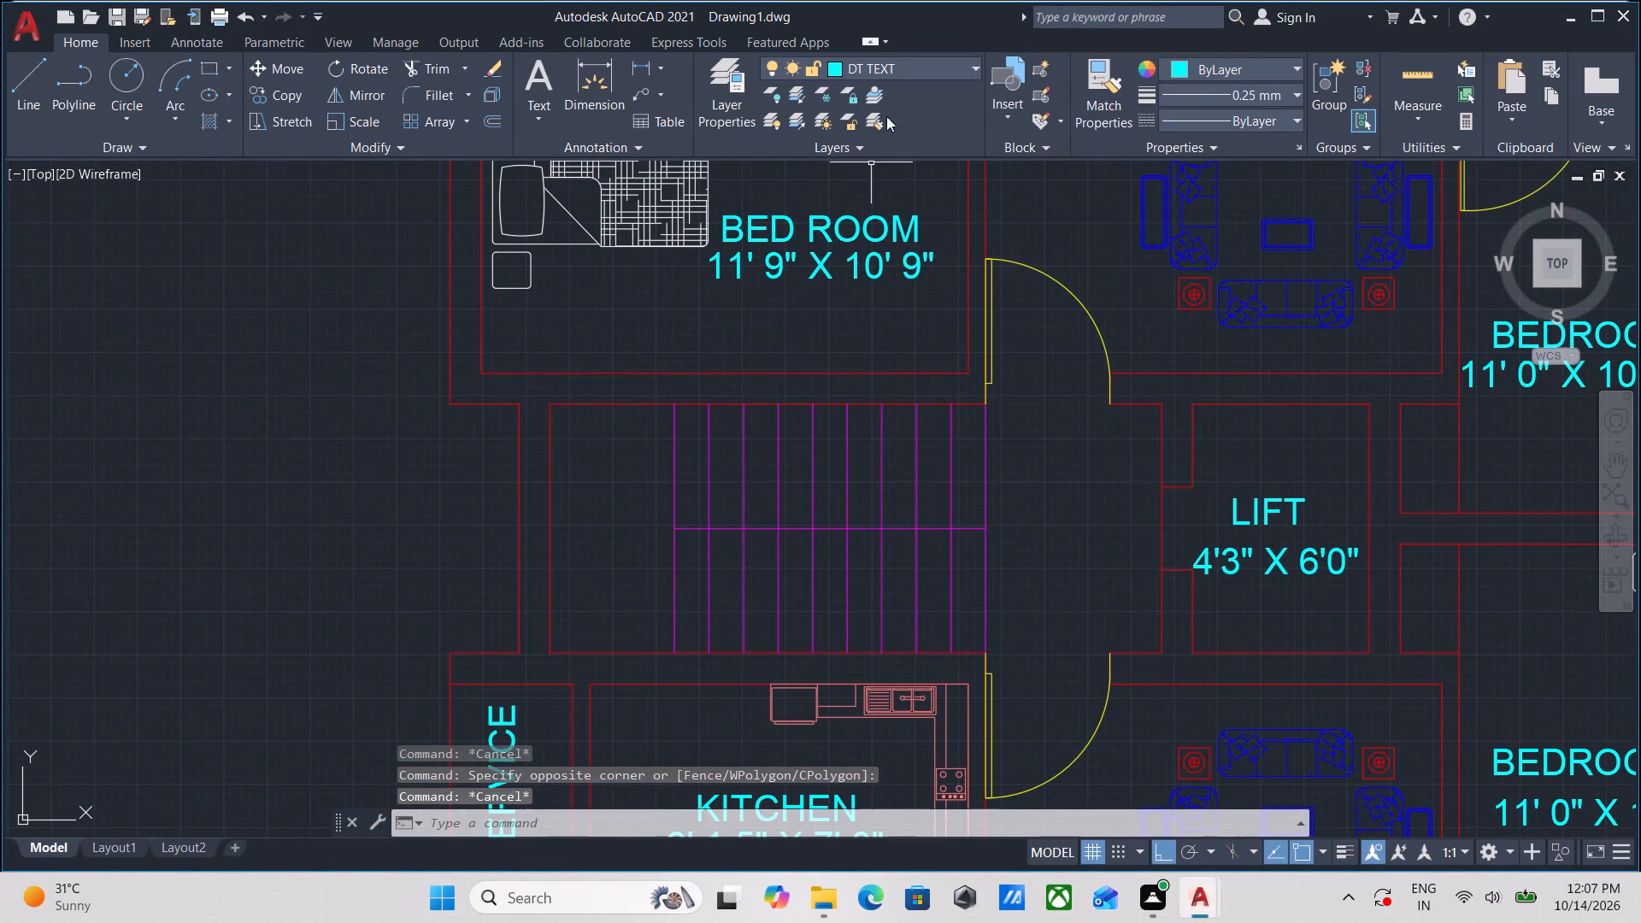
{"action": "left_click", "coordinate": [897, 62]}
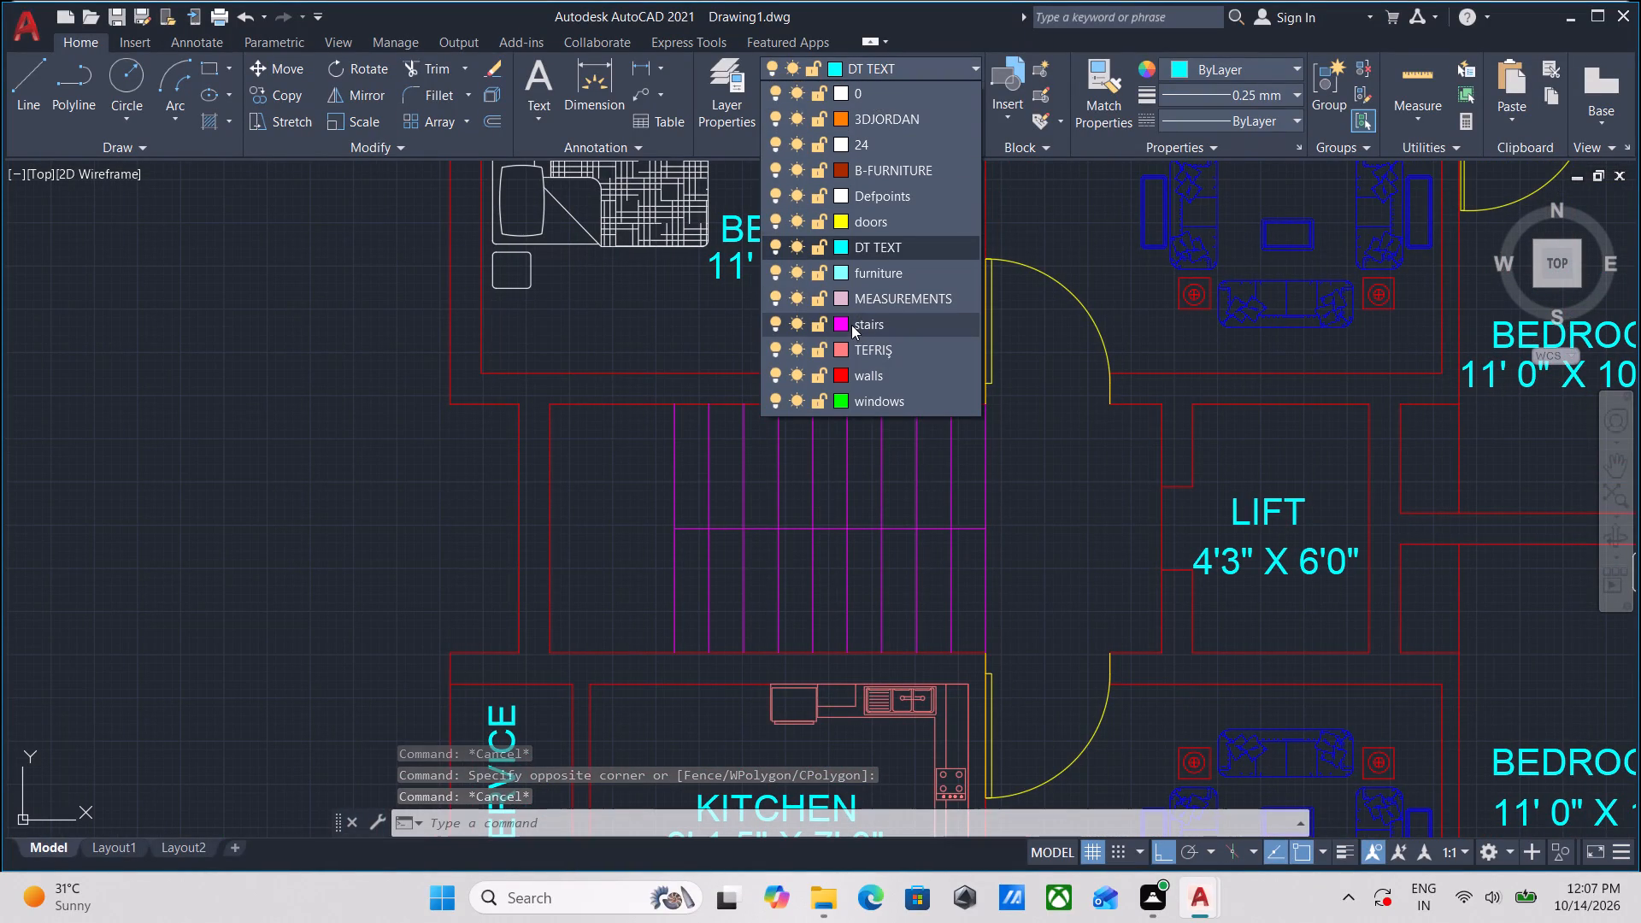
{"action": "left_click", "coordinate": [843, 318]}
{"action": "scroll", "coordinate": [982, 453], "scroll_direction": "down", "scroll_amount": 1}
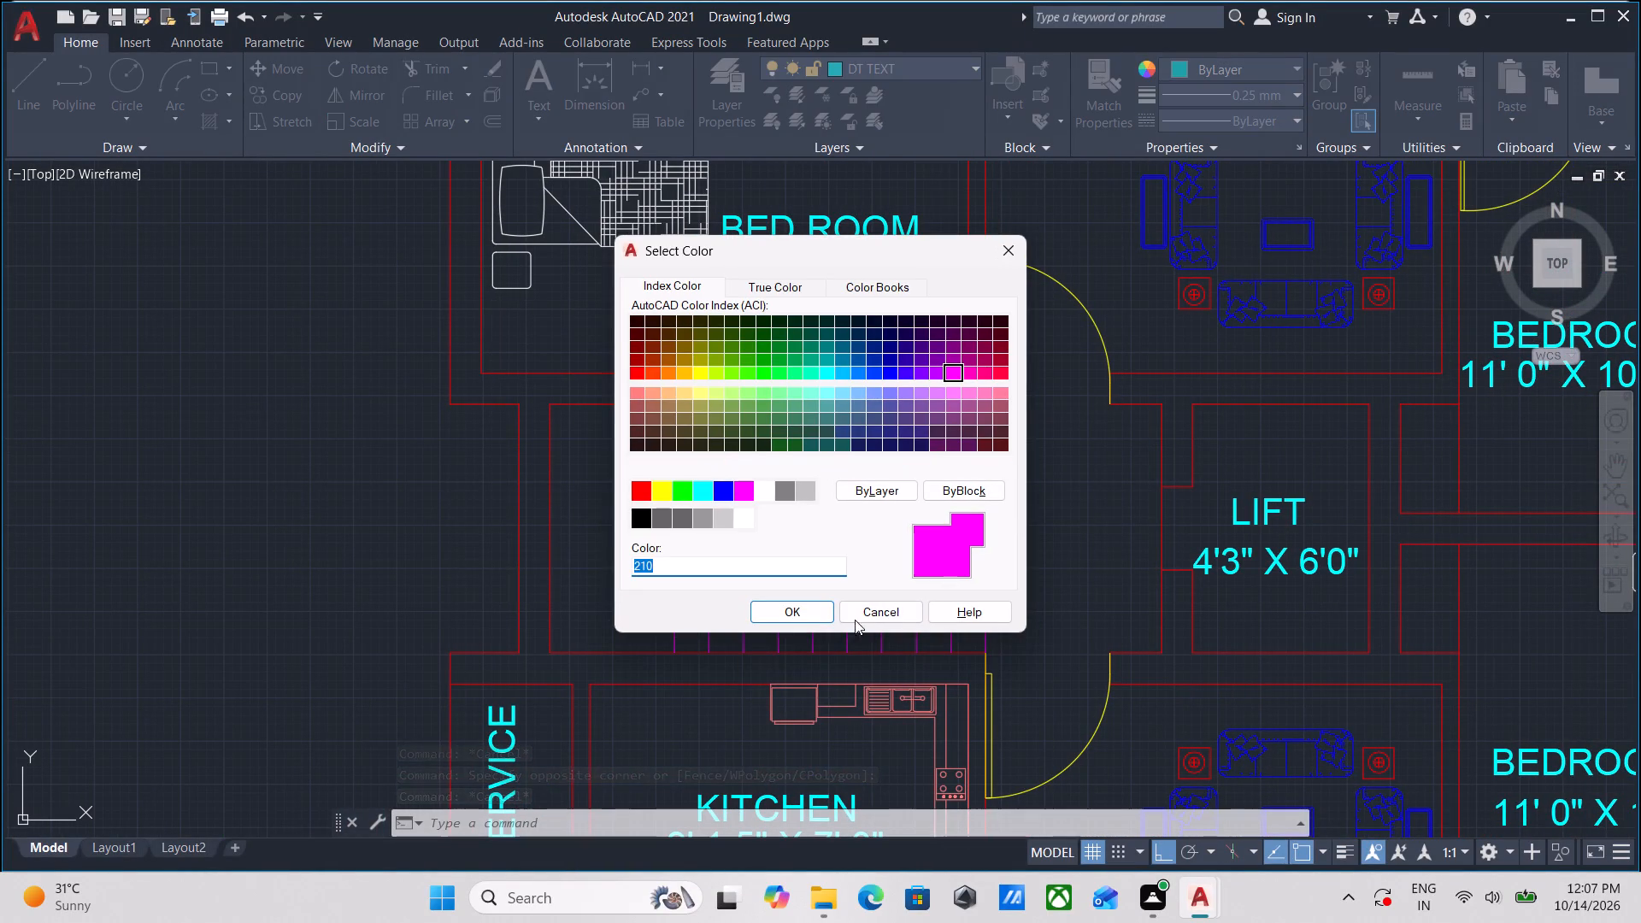
{"action": "left_click", "coordinate": [783, 607]}
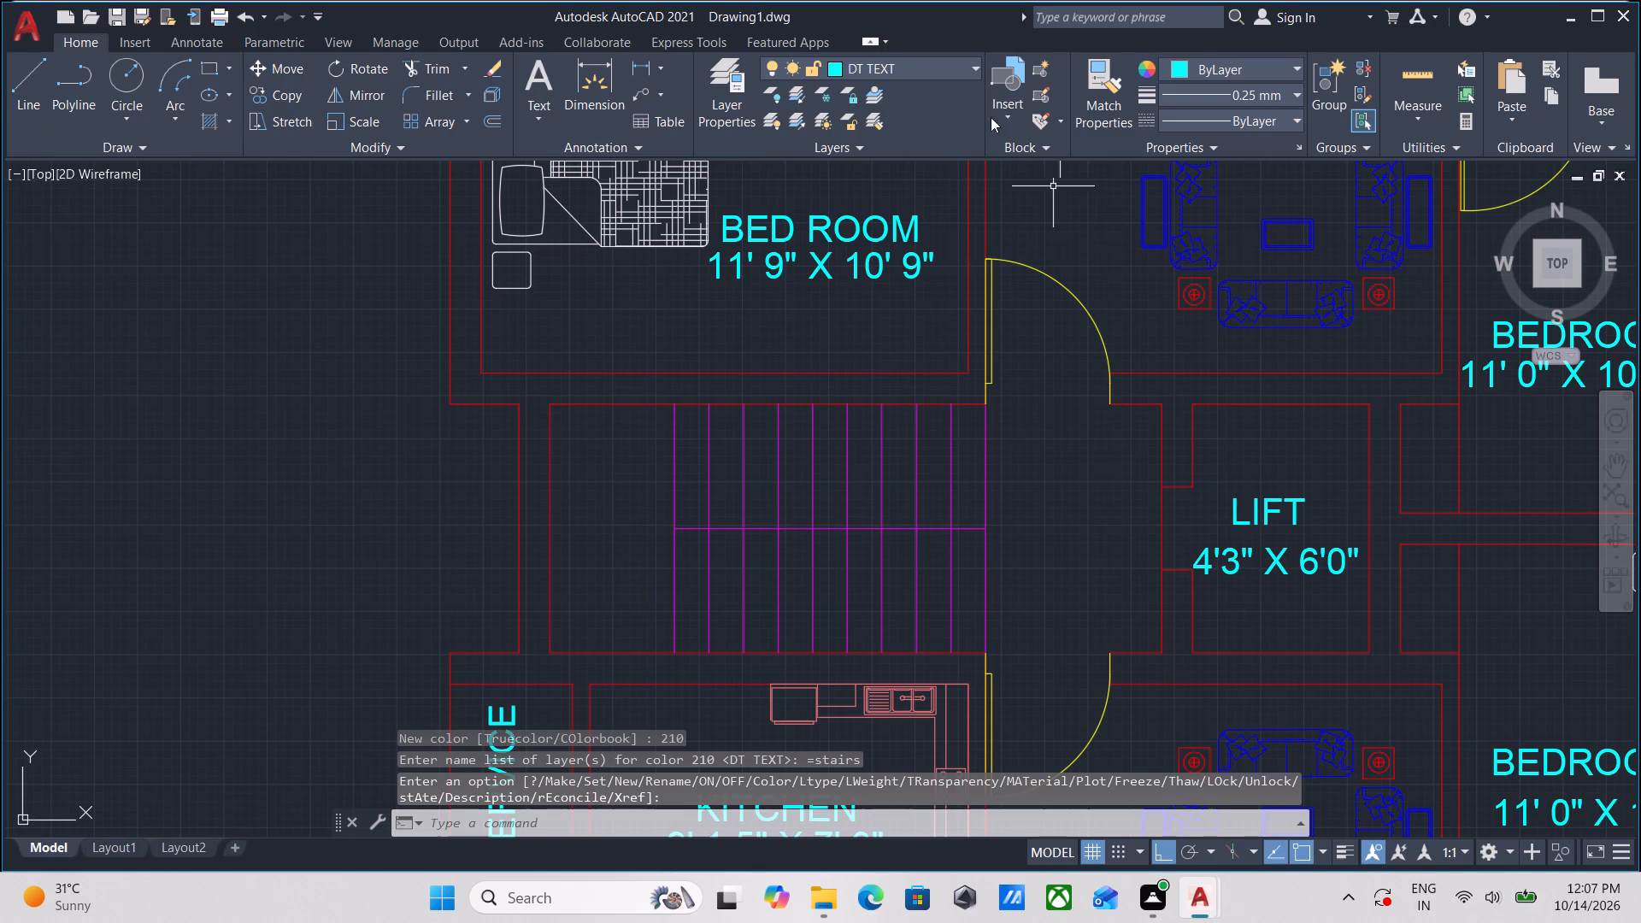
{"action": "left_click", "coordinate": [918, 73]}
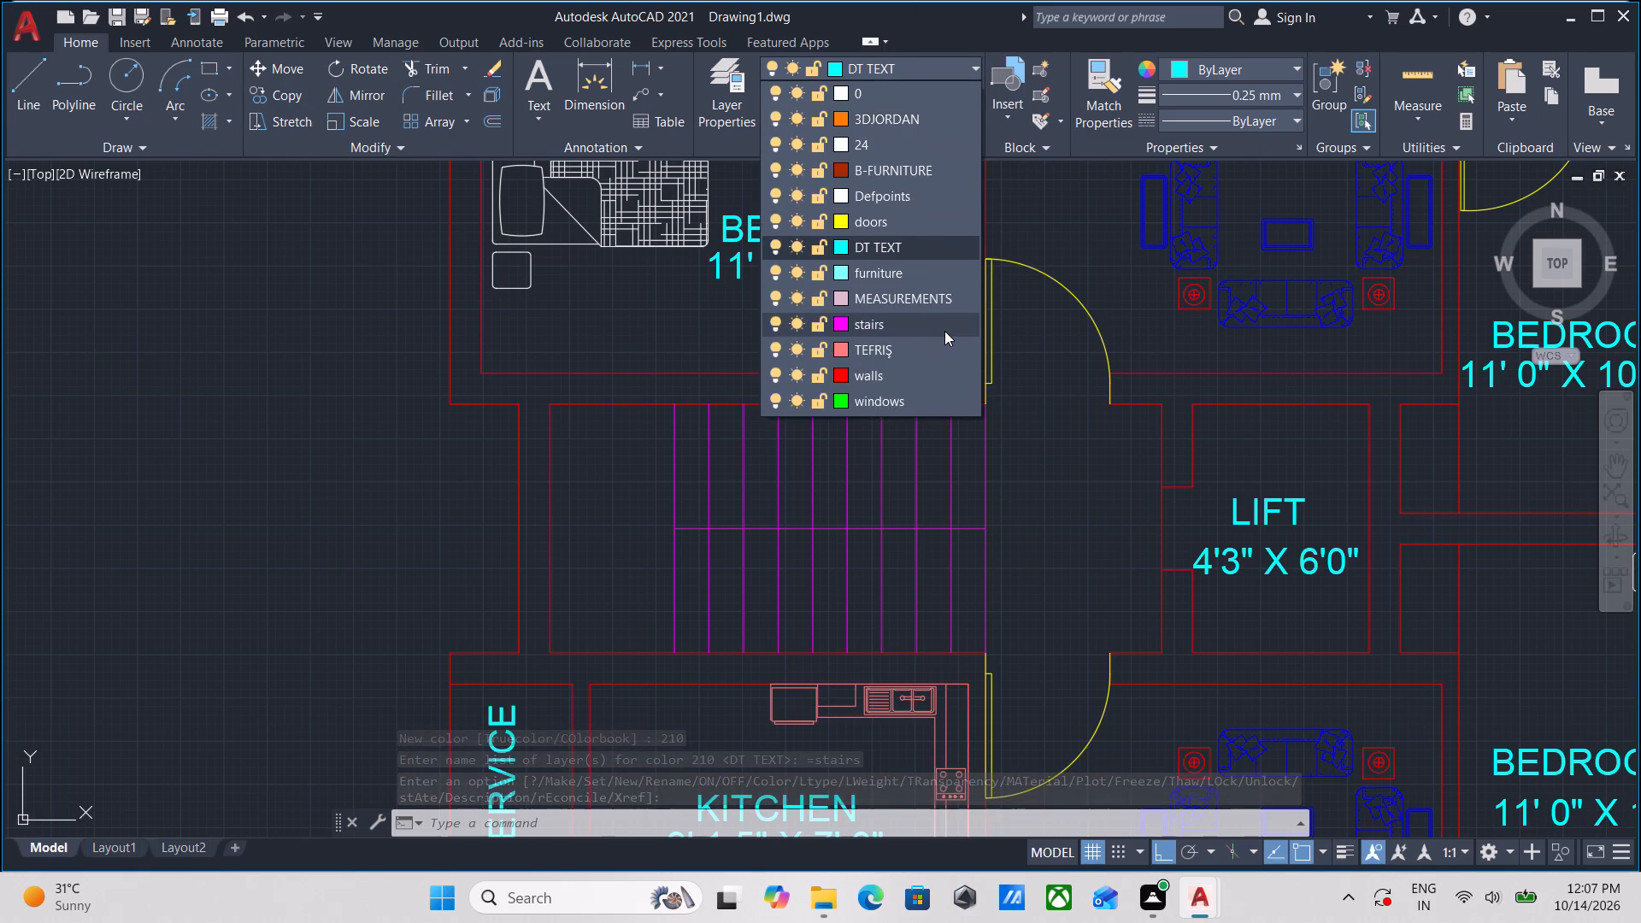
{"action": "left_click", "coordinate": [944, 331]}
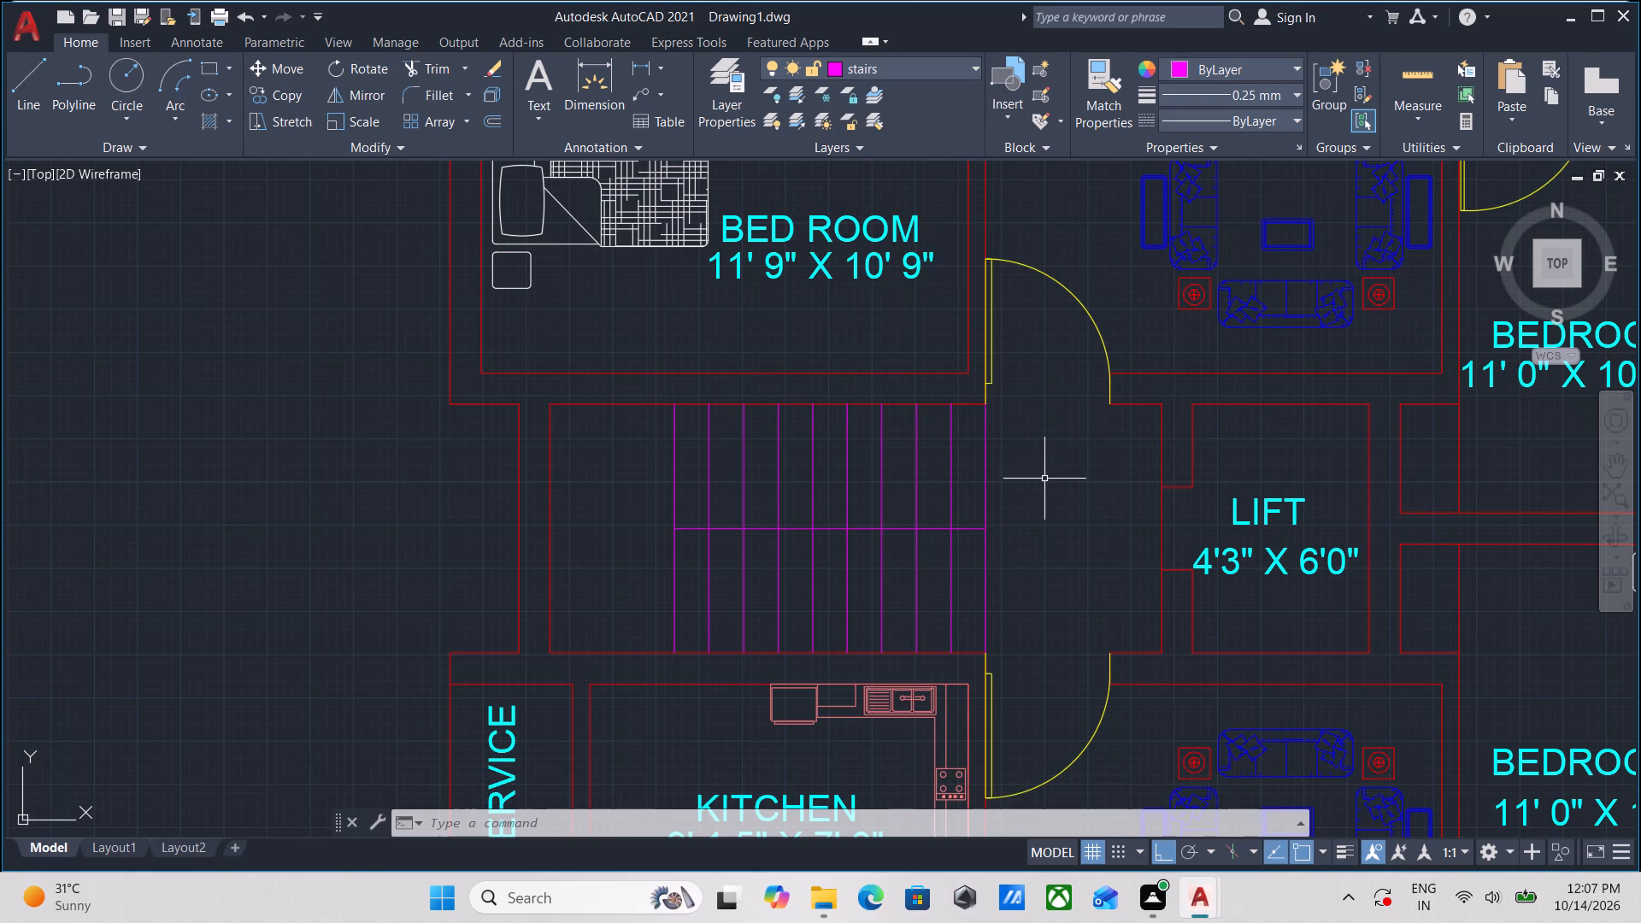
Draw a U-shaped stair direction line: about 9'-2" across the lower flight, 3'-1" up the landing, and back across the upper flight to its edge.
{"action": "key", "text": "l"}
{"action": "key", "text": "Return"}
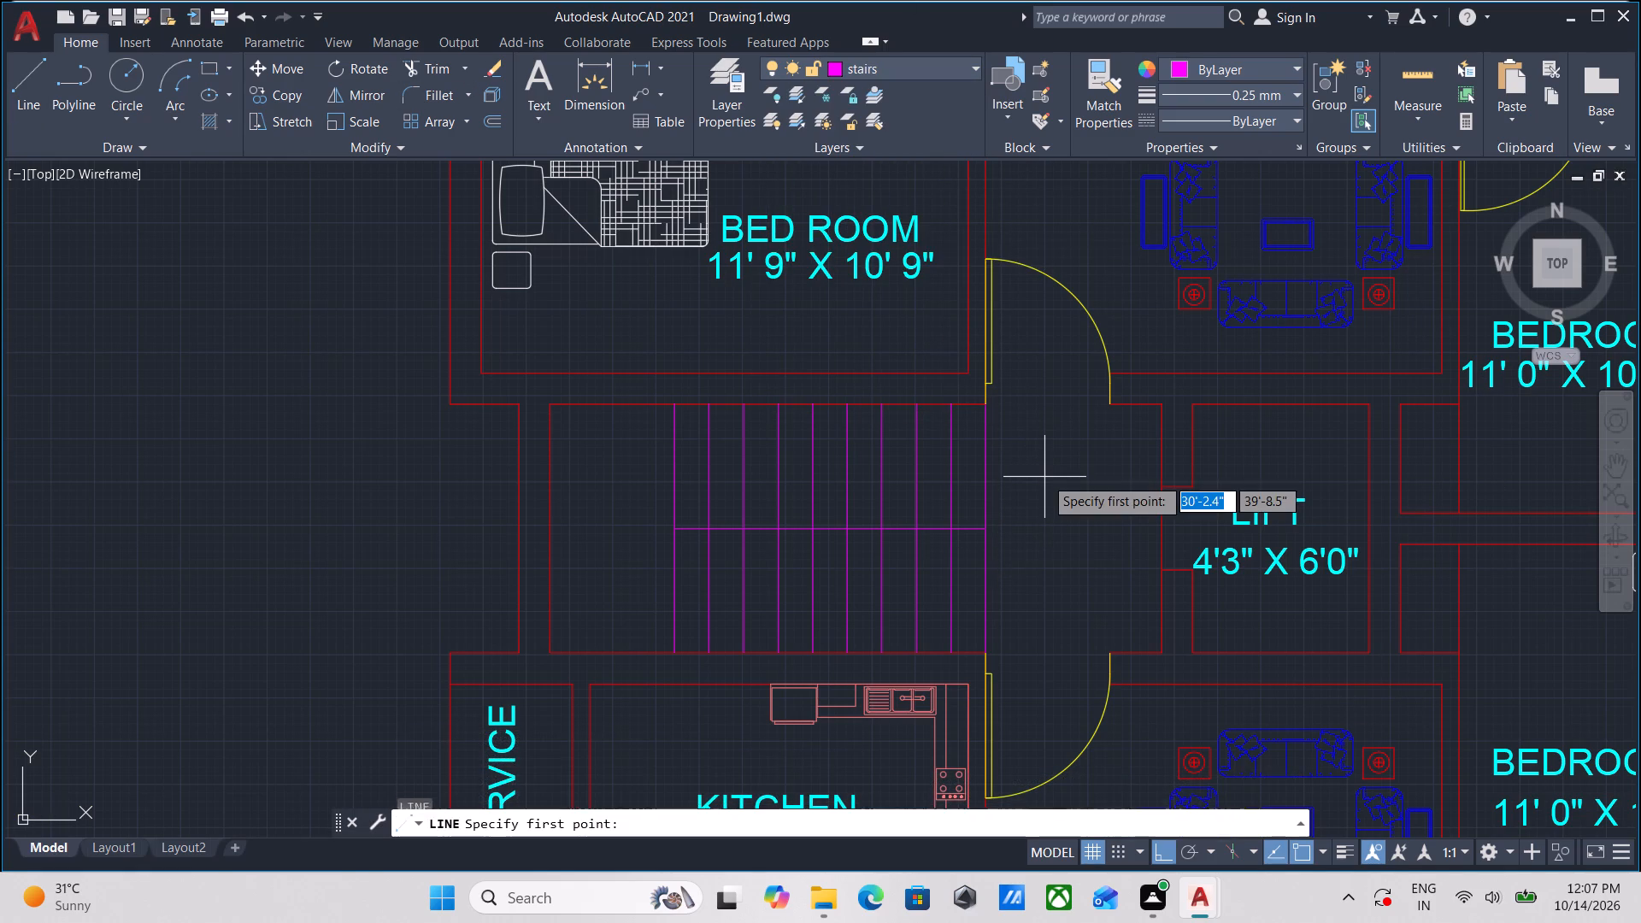
{"action": "left_click", "coordinate": [984, 594]}
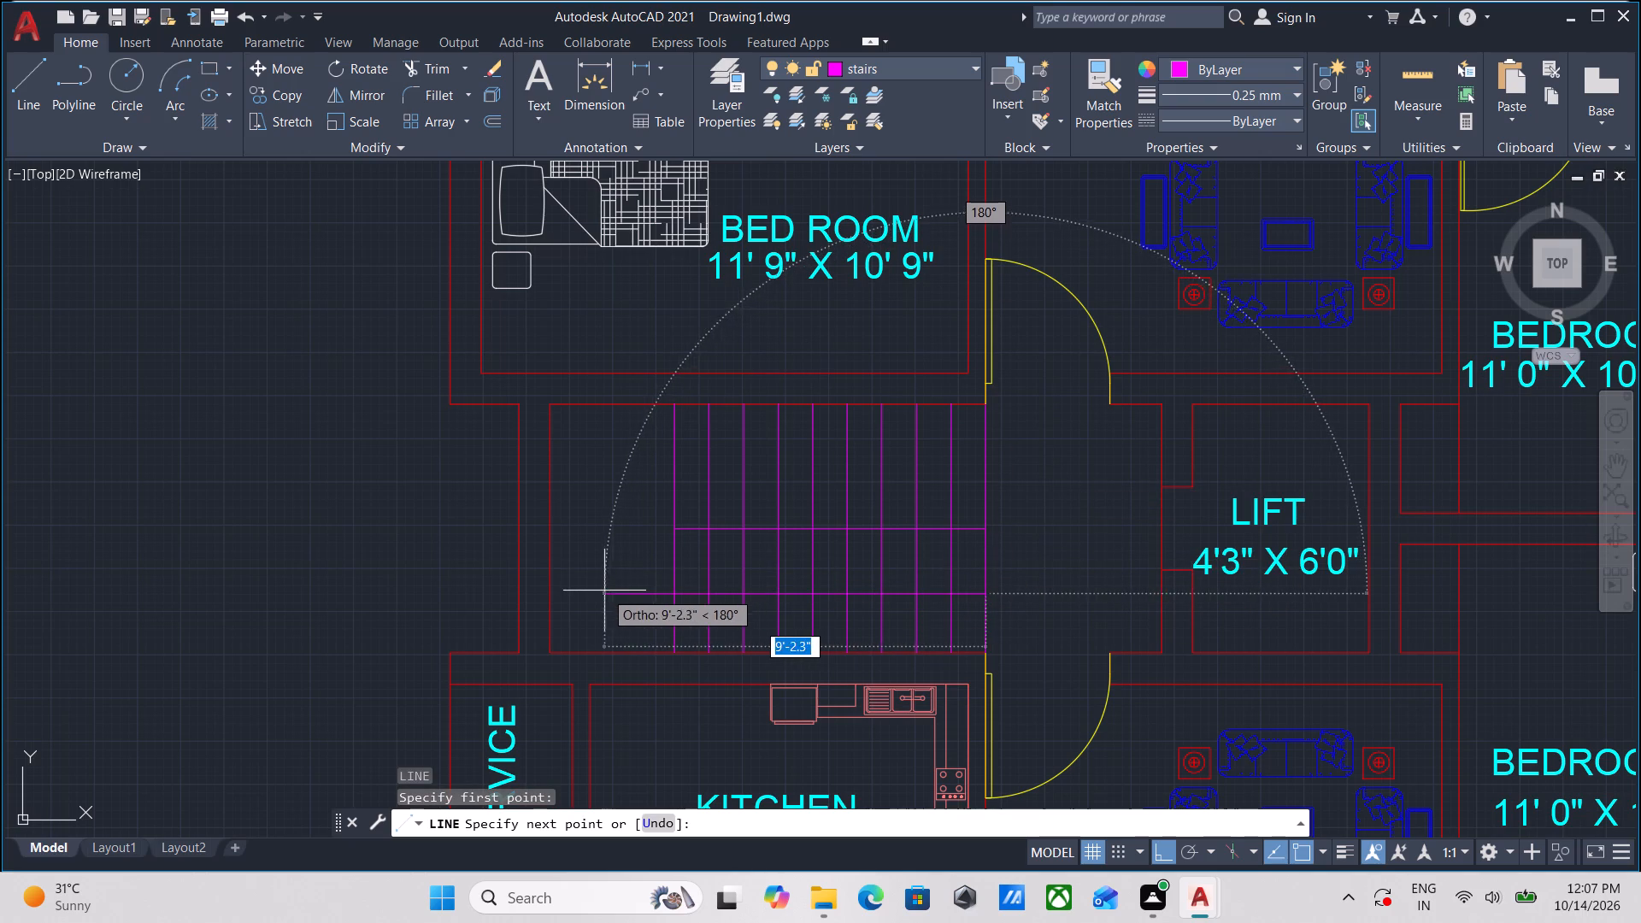
{"action": "left_click", "coordinate": [603, 591]}
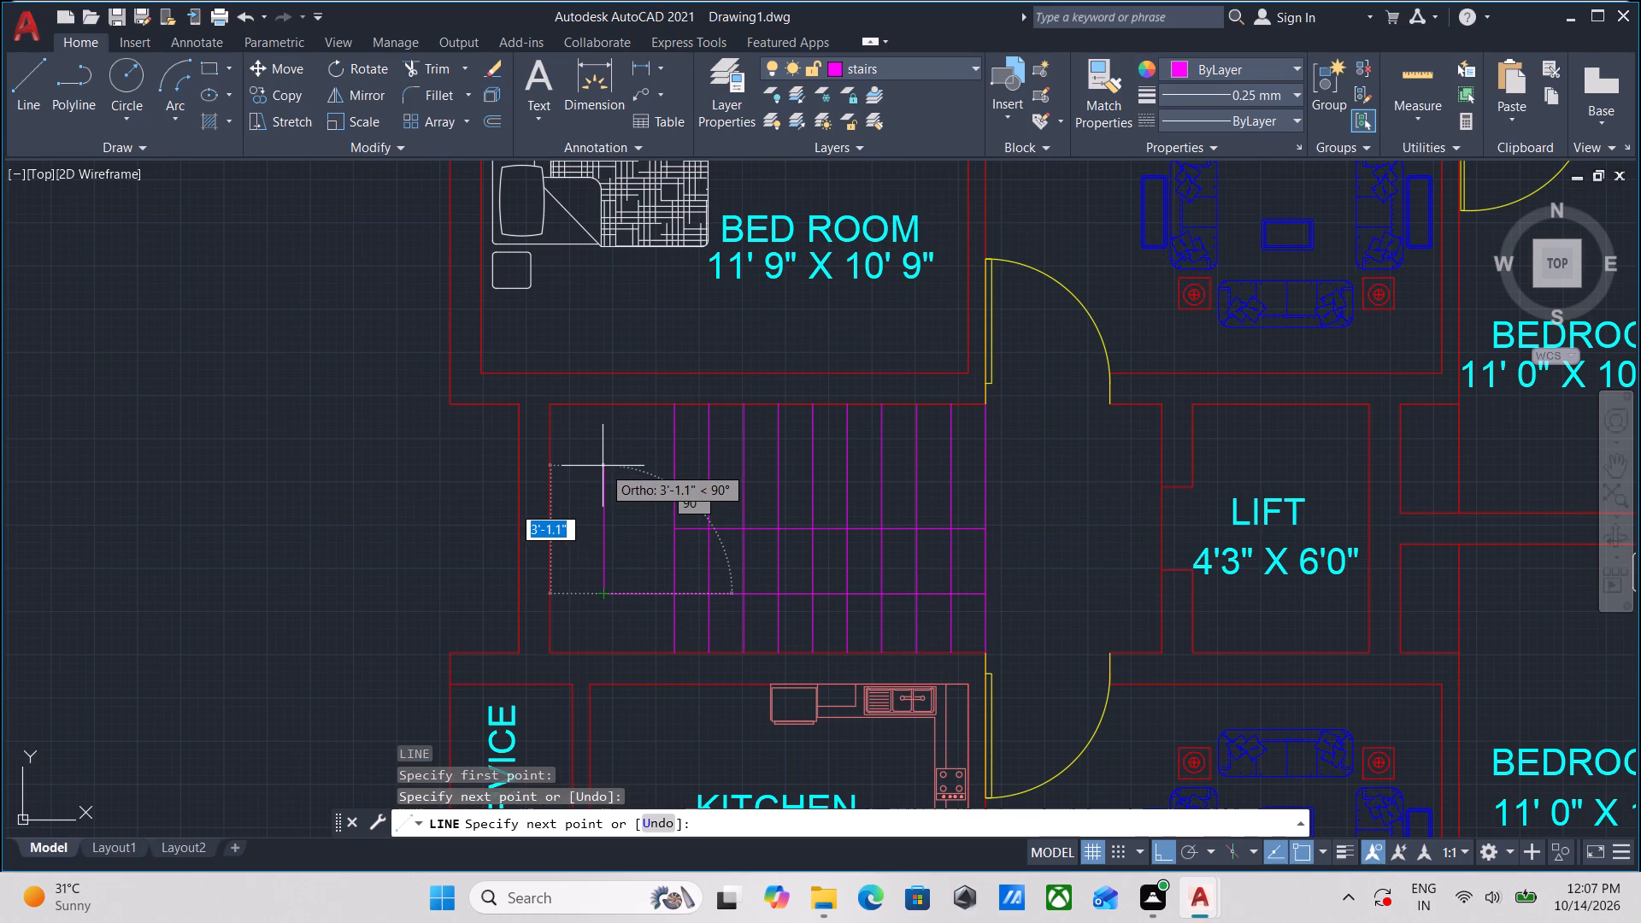
{"action": "left_click", "coordinate": [603, 466]}
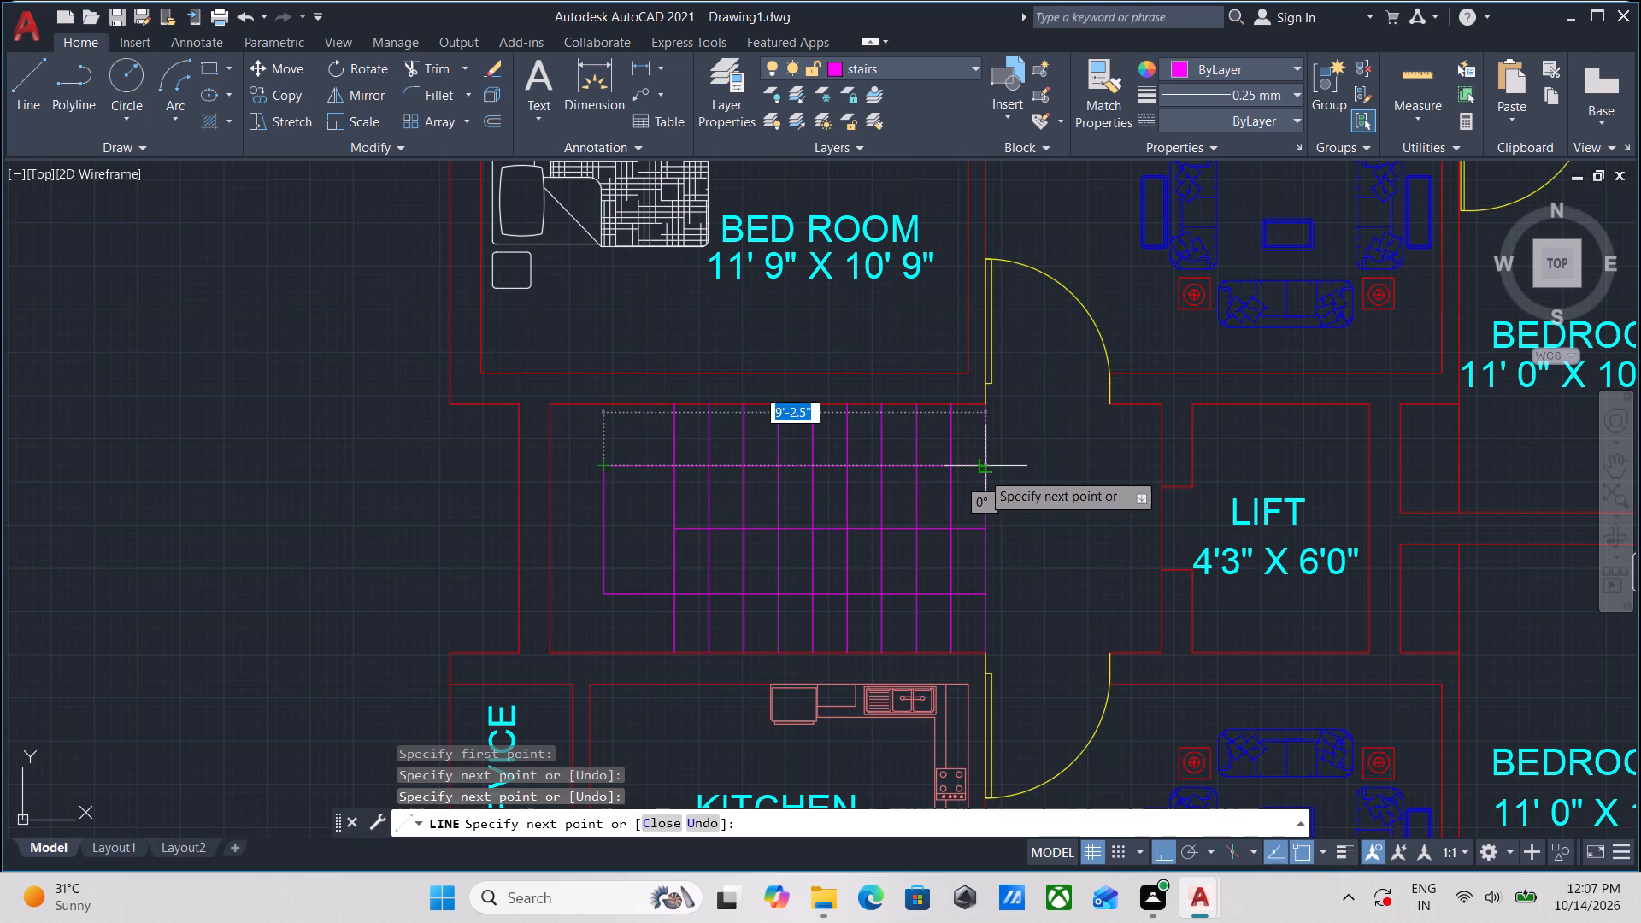
{"action": "left_click", "coordinate": [986, 465]}
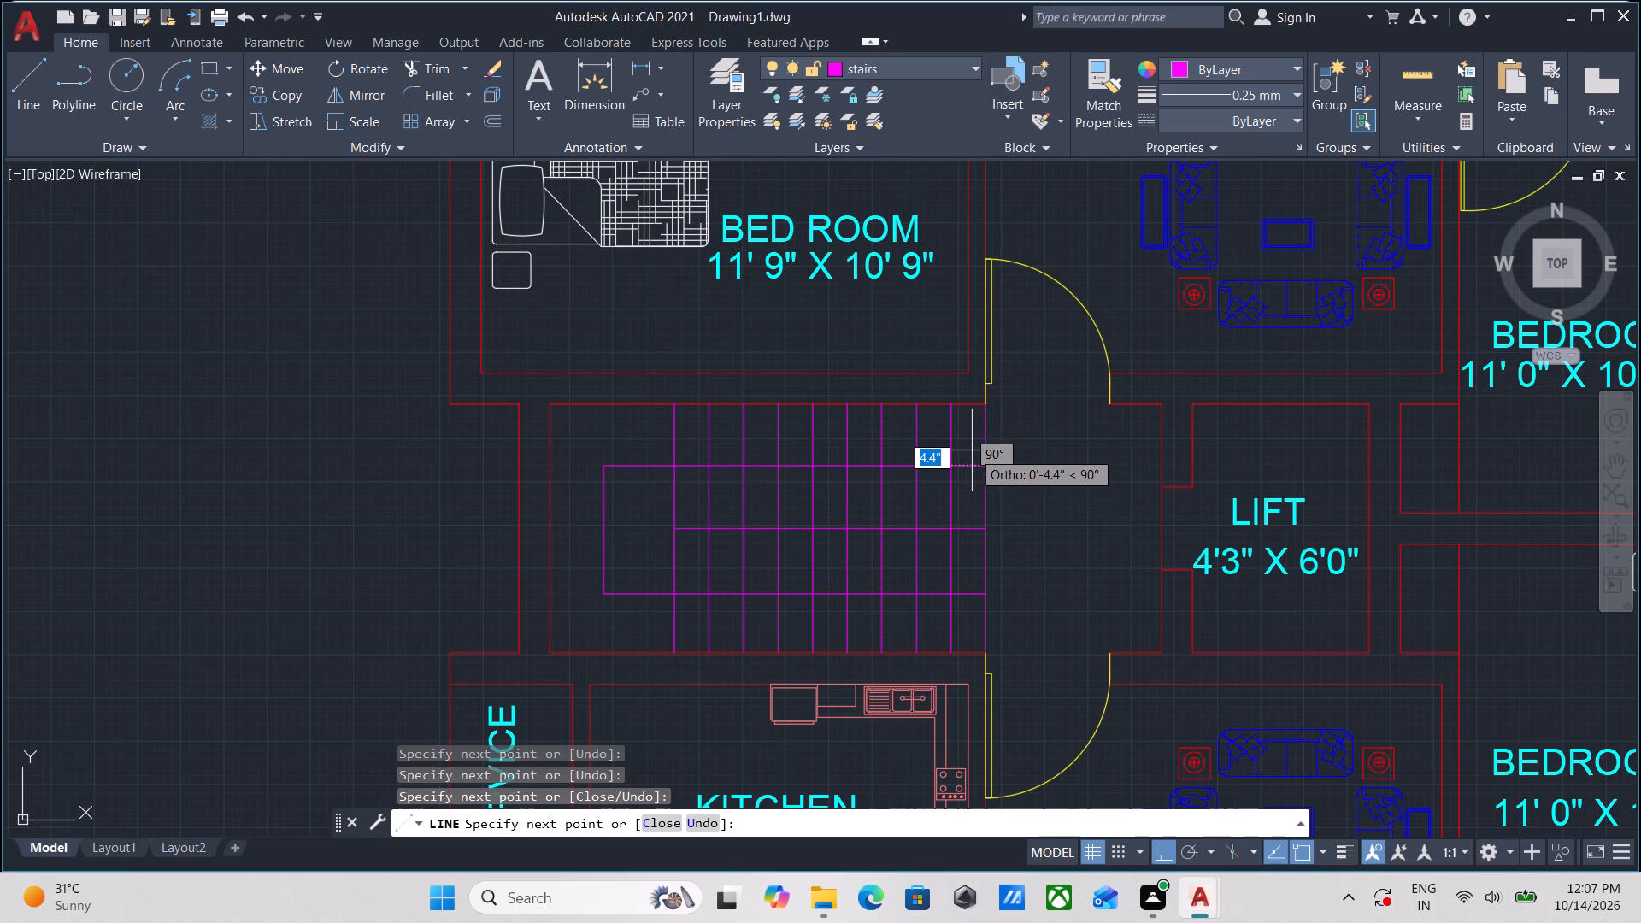
Add half an arrowhead at the upper end of the direction line, with an edge about 4" long at 135° and a vertical back to the line.
{"action": "scroll", "coordinate": [972, 450], "scroll_direction": "up", "scroll_amount": 5}
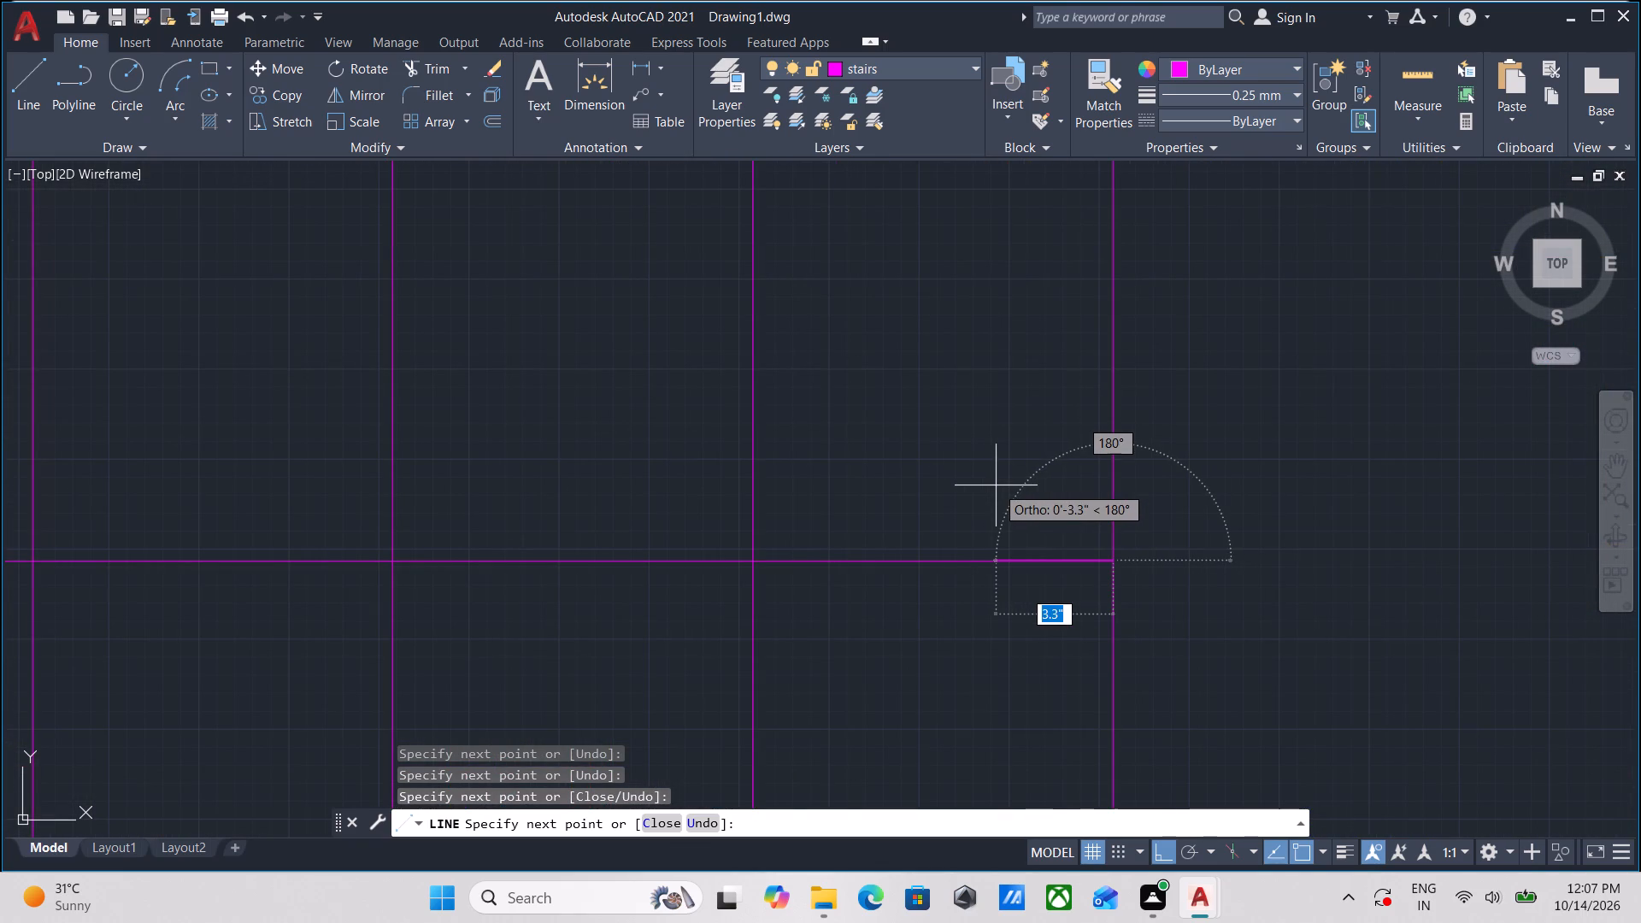
{"action": "key", "text": "F8"}
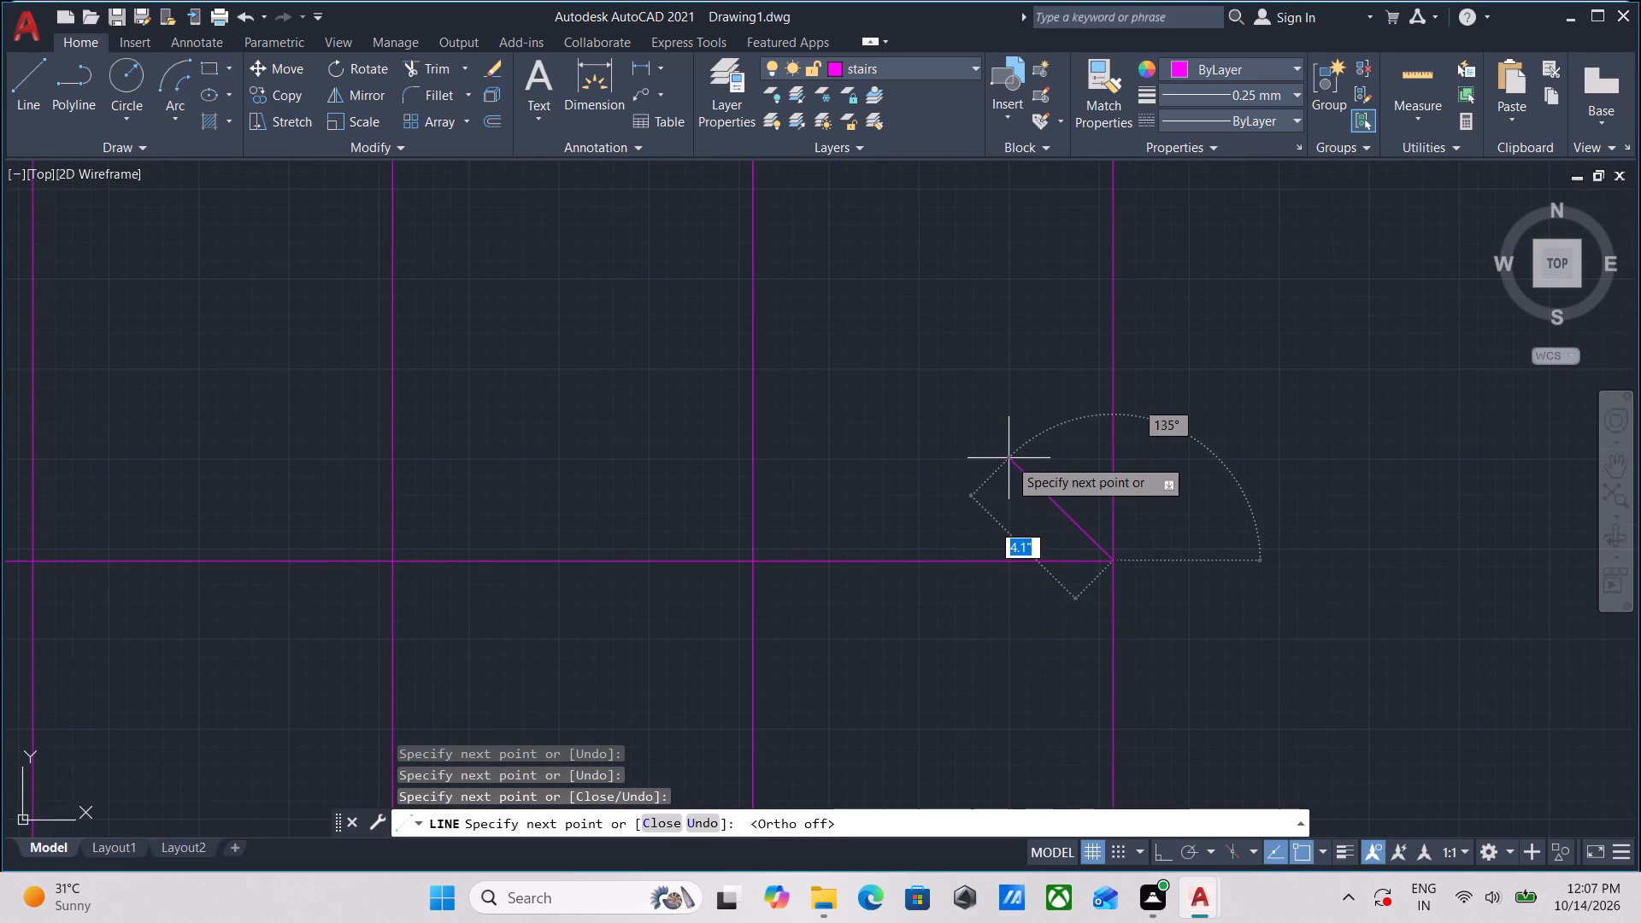
{"action": "left_click", "coordinate": [1008, 461]}
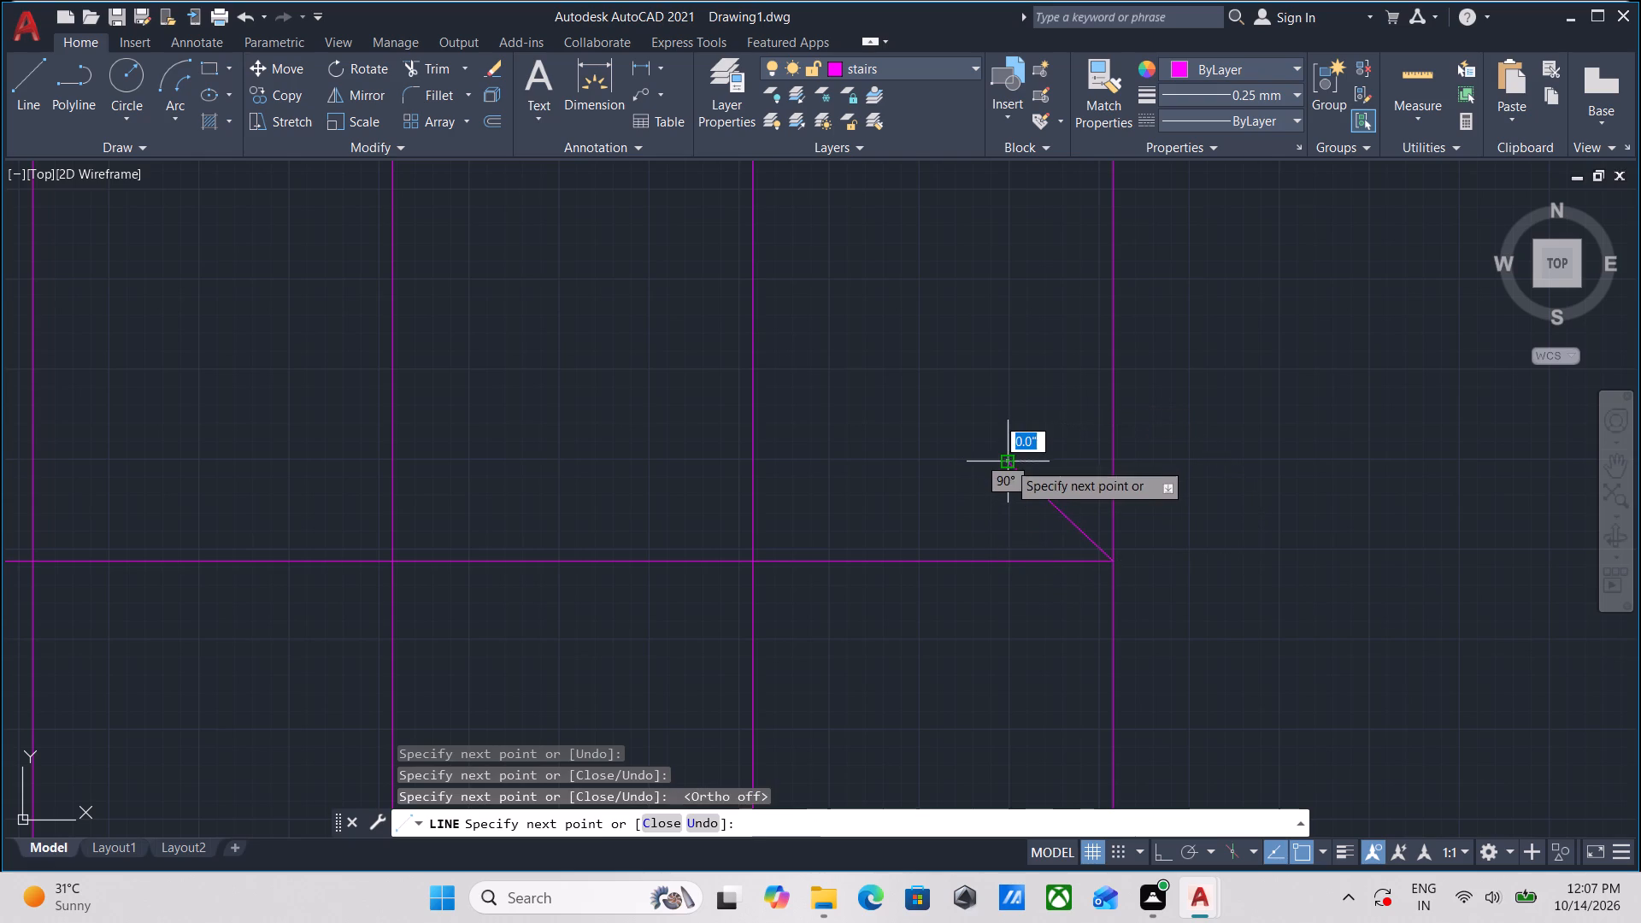
{"action": "left_click", "coordinate": [1005, 561]}
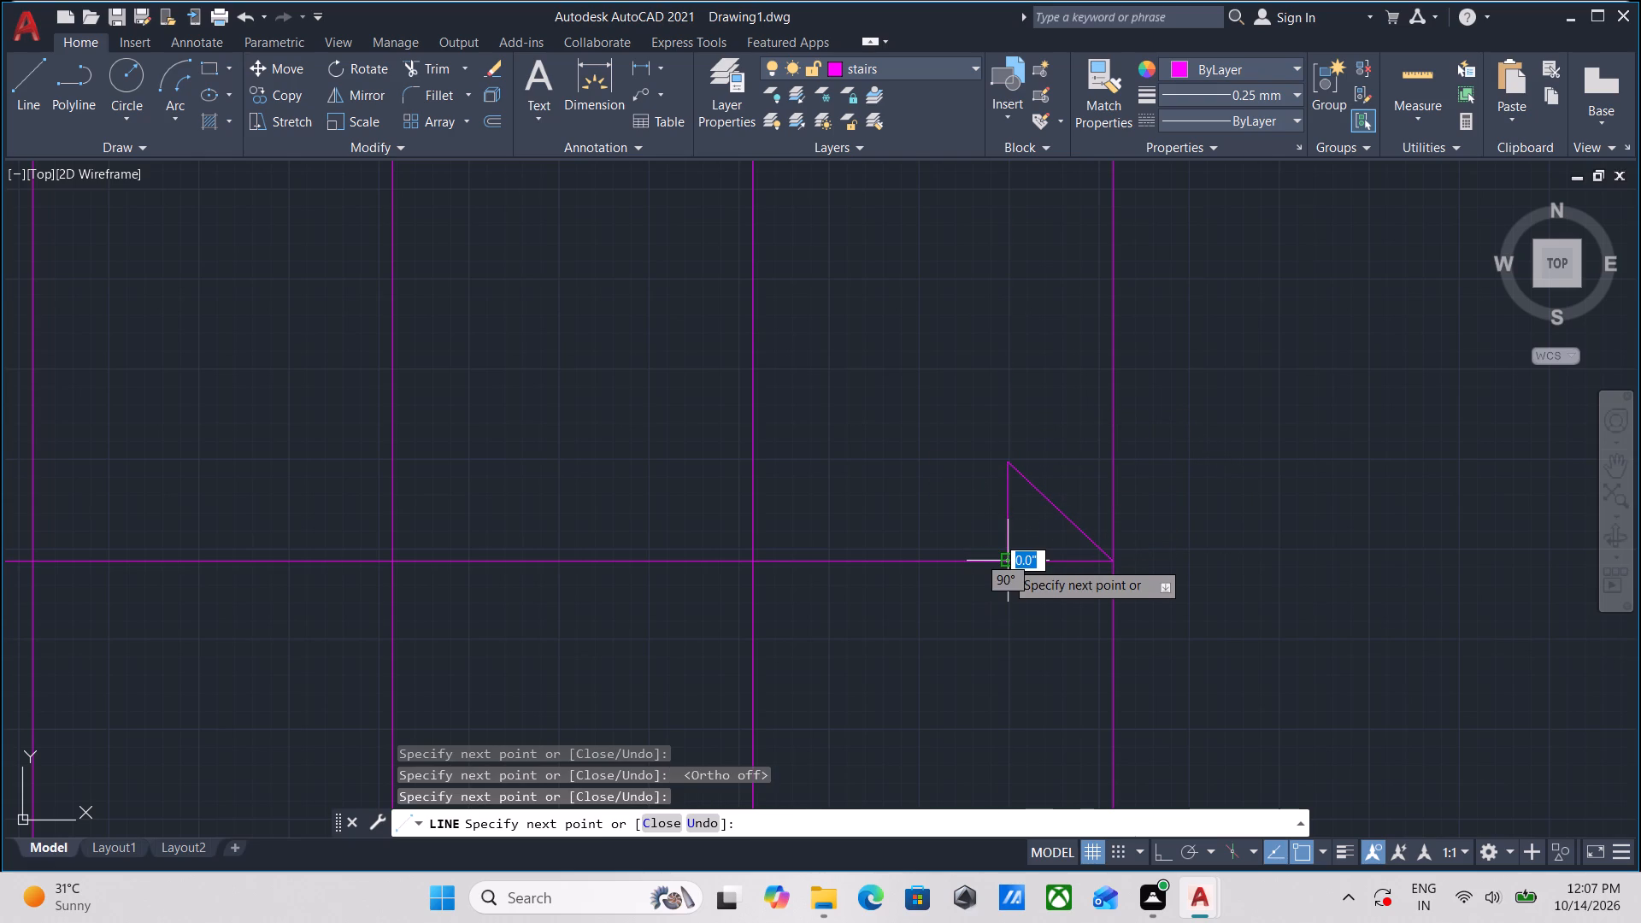
{"action": "key", "text": "Escape"}
Mirror the half arrowhead's two lines about the horizontal direction line, keeping the source objects.
{"action": "left_click", "coordinate": [1049, 458]}
{"action": "left_click", "coordinate": [968, 490]}
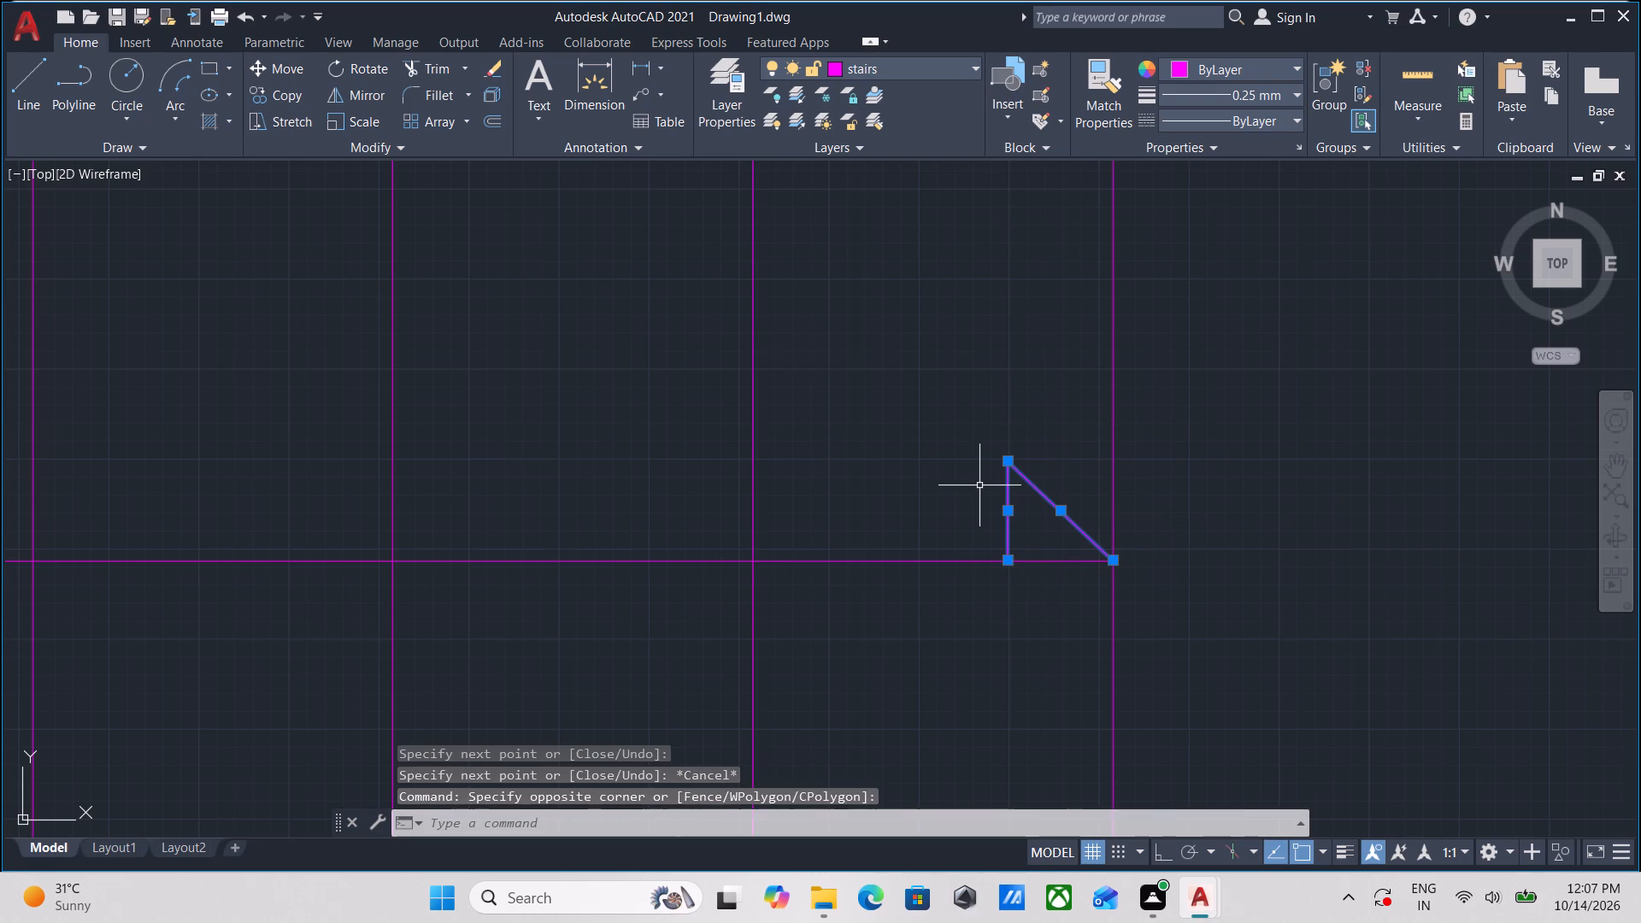
{"action": "type", "text": "MI"}
{"action": "key", "text": "Return"}
{"action": "left_click", "coordinate": [1004, 564]}
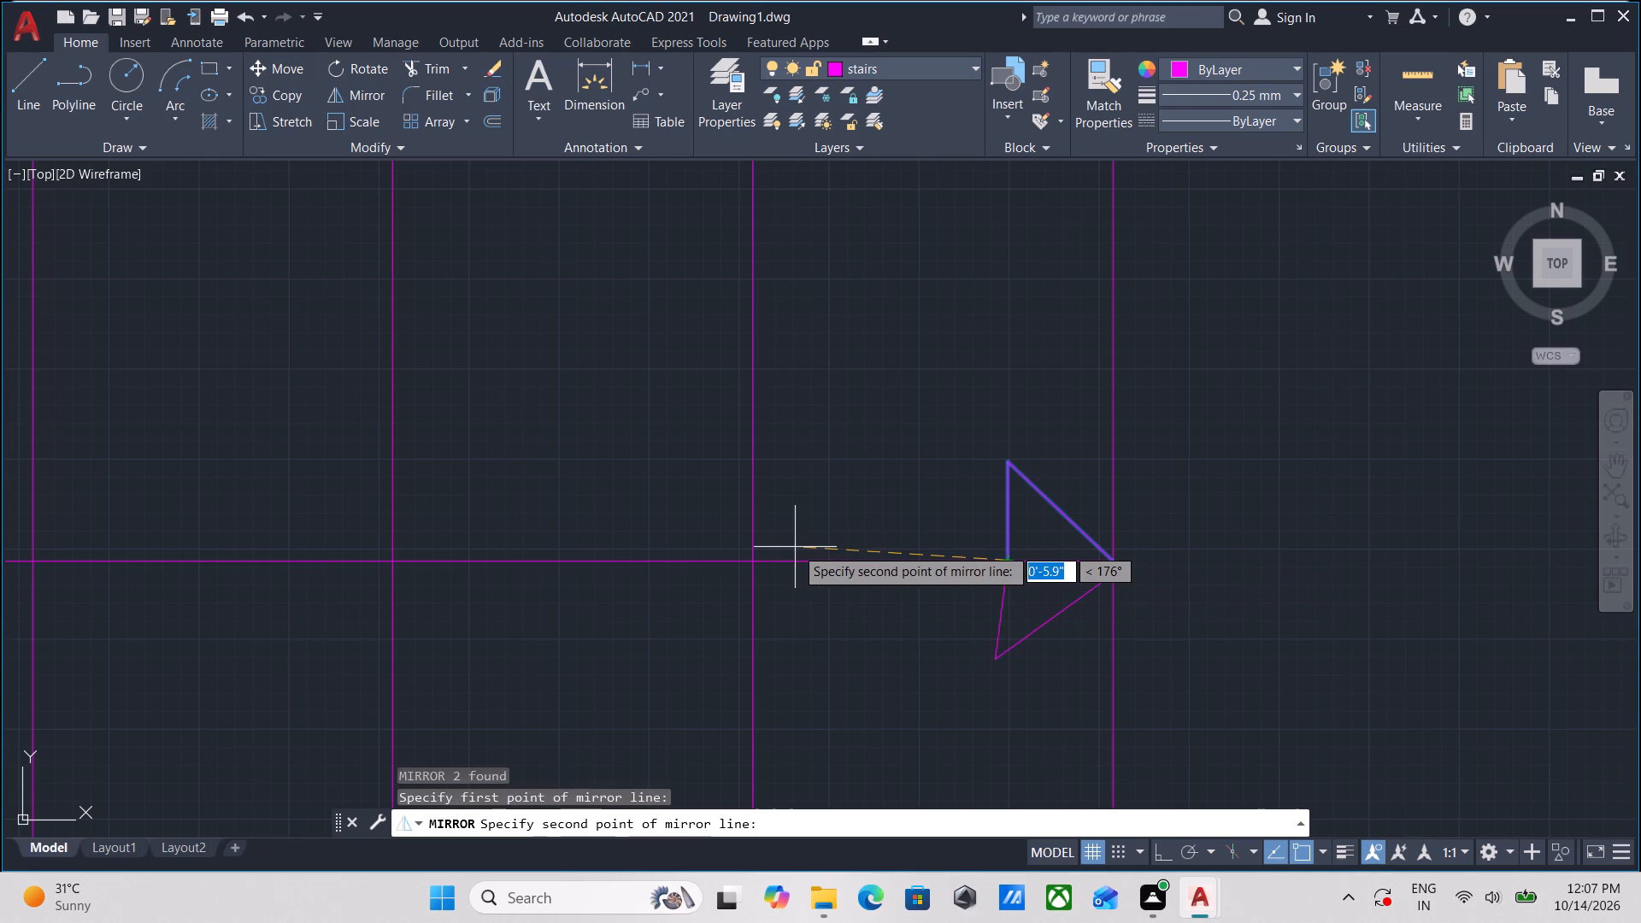
{"action": "key", "text": "F8"}
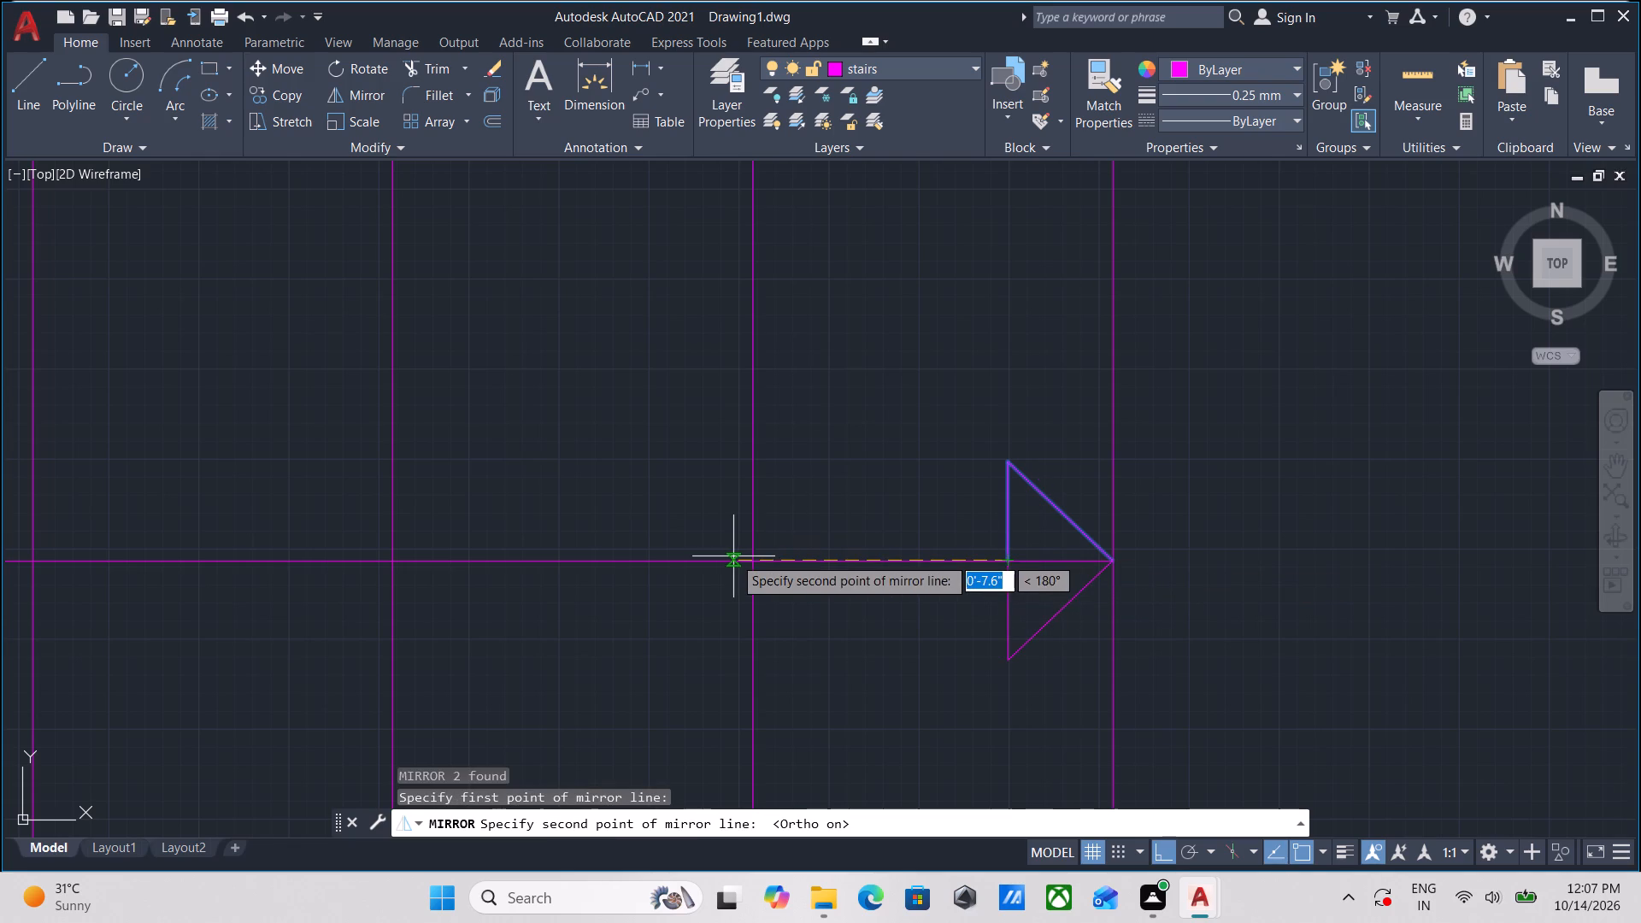
{"action": "left_click", "coordinate": [662, 568]}
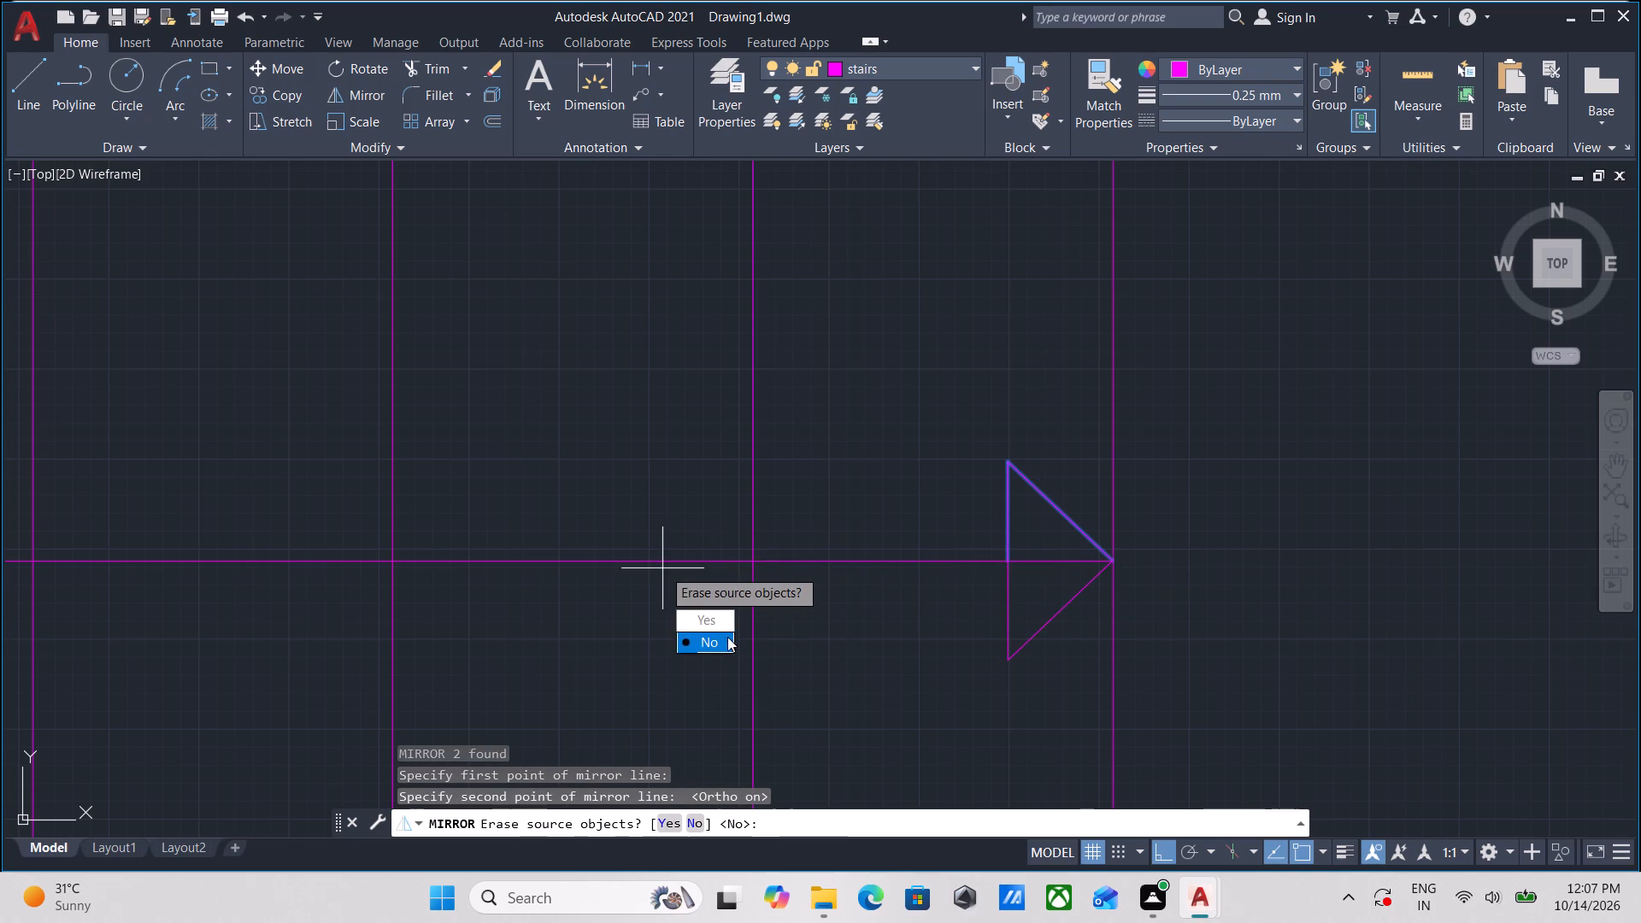
{"action": "left_click_drag", "start_coordinate": [725, 638], "coordinate": [662, 568]}
{"action": "scroll", "coordinate": [1032, 553], "scroll_direction": "up", "scroll_amount": 2}
{"action": "middle_click_drag", "start_coordinate": [1050, 554], "coordinate": [974, 554]}
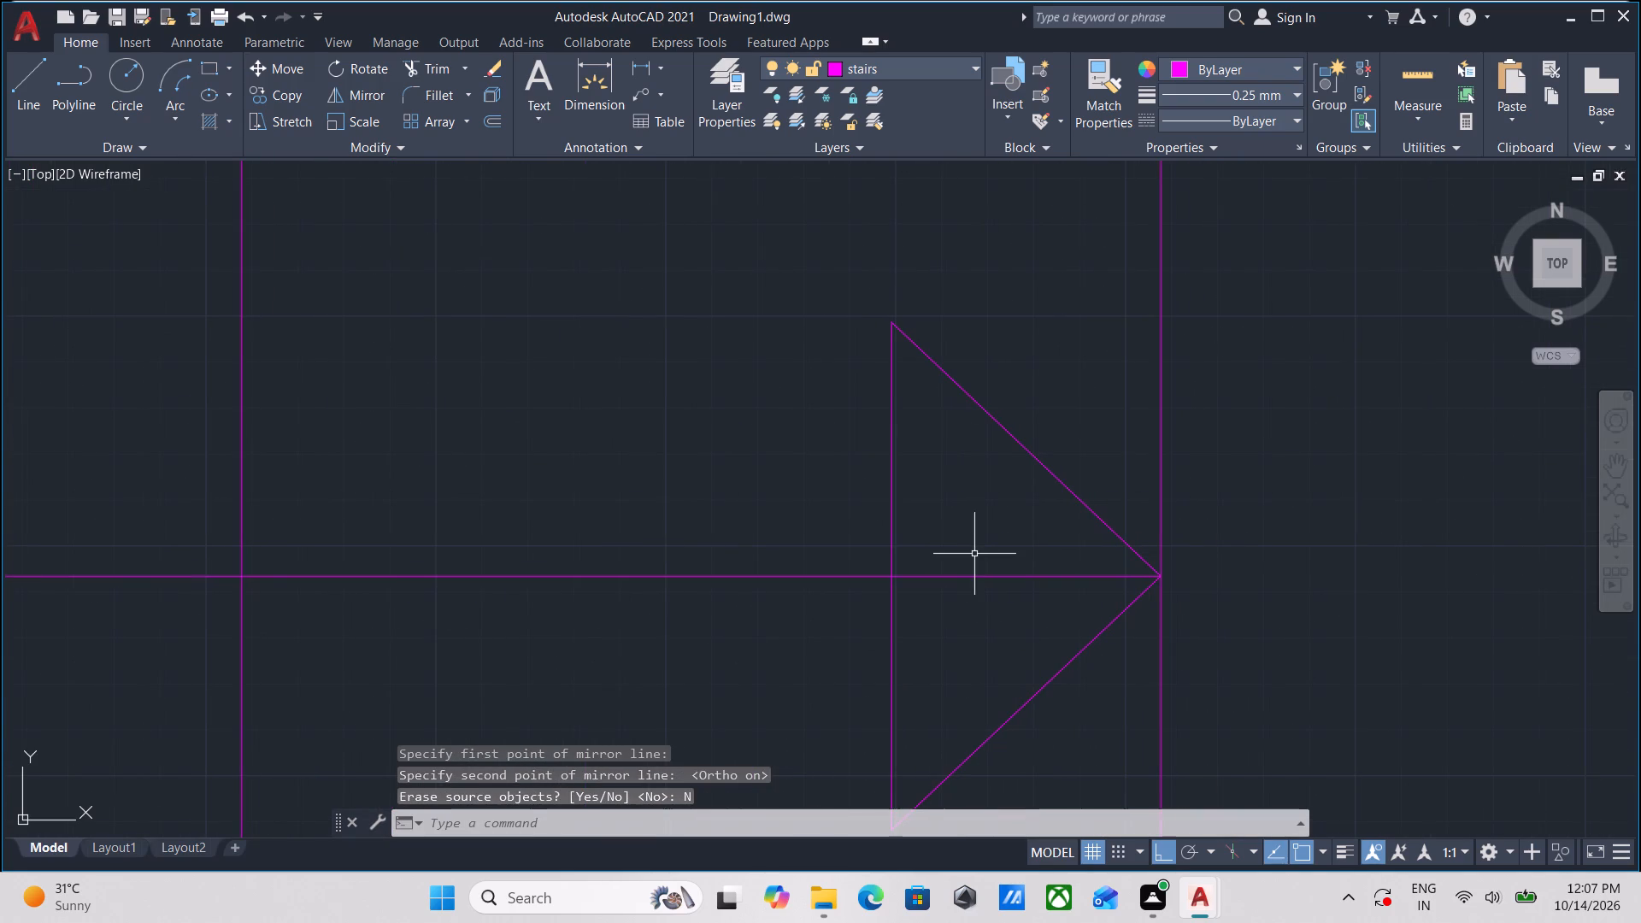
Trim the piece of the direction line that runs inside the arrowhead.
{"action": "key", "text": "y"}
{"action": "key", "text": "BackSpace"}
{"action": "type", "text": "TR"}
{"action": "key", "text": "Return"}
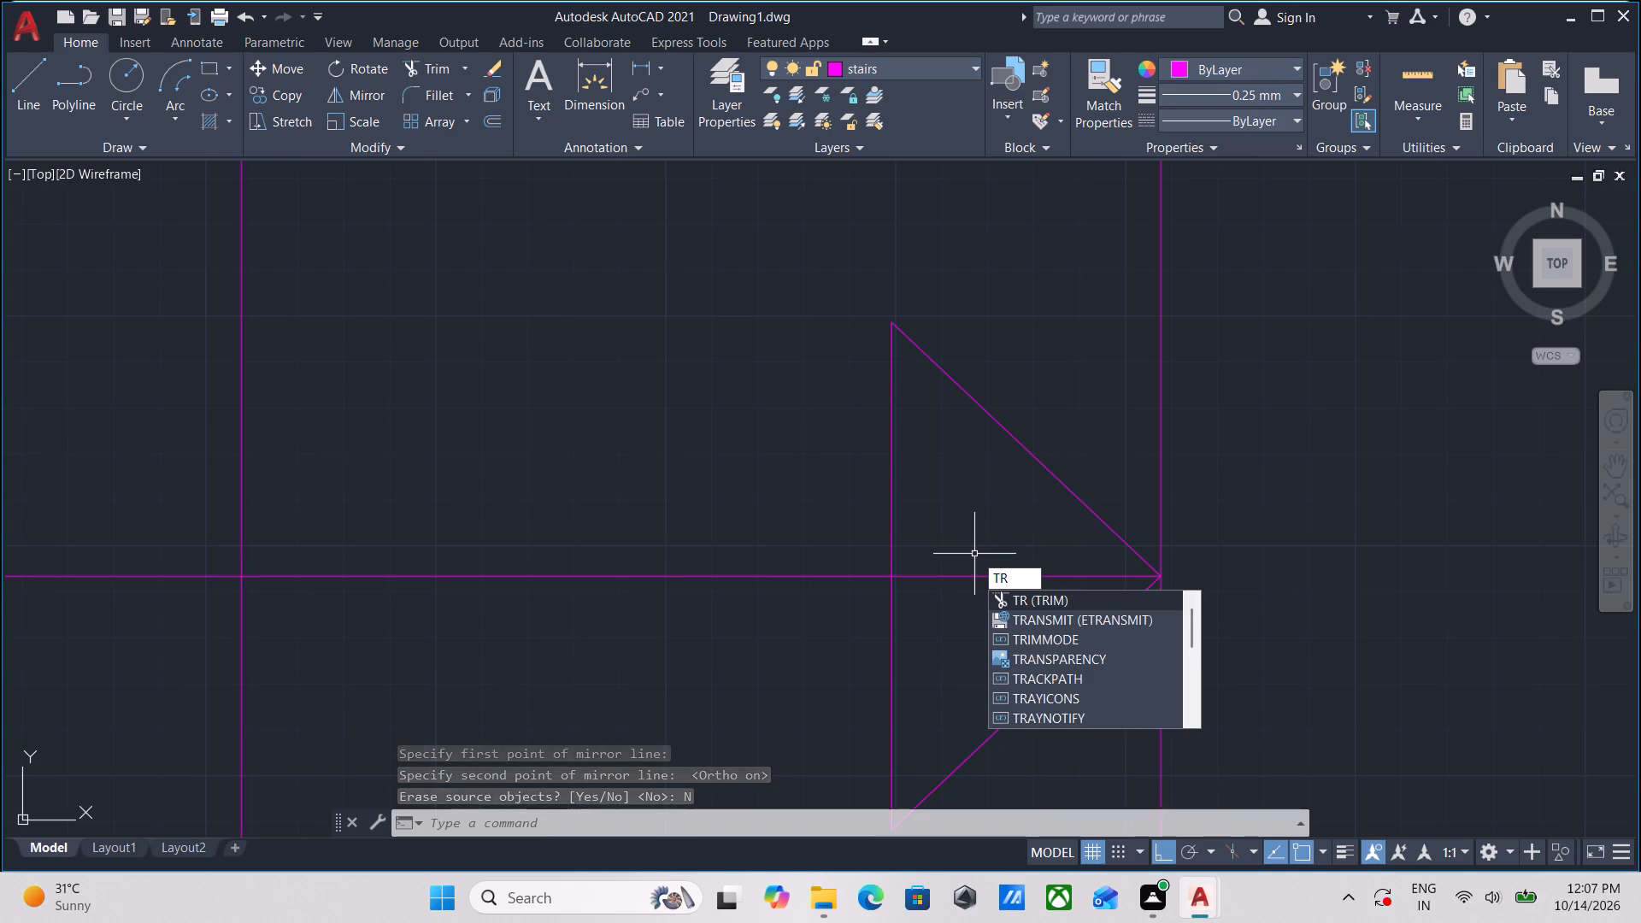
{"action": "left_click", "coordinate": [989, 627]}
{"action": "left_click", "coordinate": [1002, 539]}
{"action": "key", "text": "Escape"}
Examine the staircase with its direction arrow and the room layout and labels across both flats.
{"action": "scroll", "coordinate": [1002, 539], "scroll_direction": "down", "scroll_amount": 4}
{"action": "scroll", "coordinate": [1158, 555], "scroll_direction": "down", "scroll_amount": 3}
{"action": "middle_click_drag", "start_coordinate": [1159, 535], "coordinate": [1159, 532]}
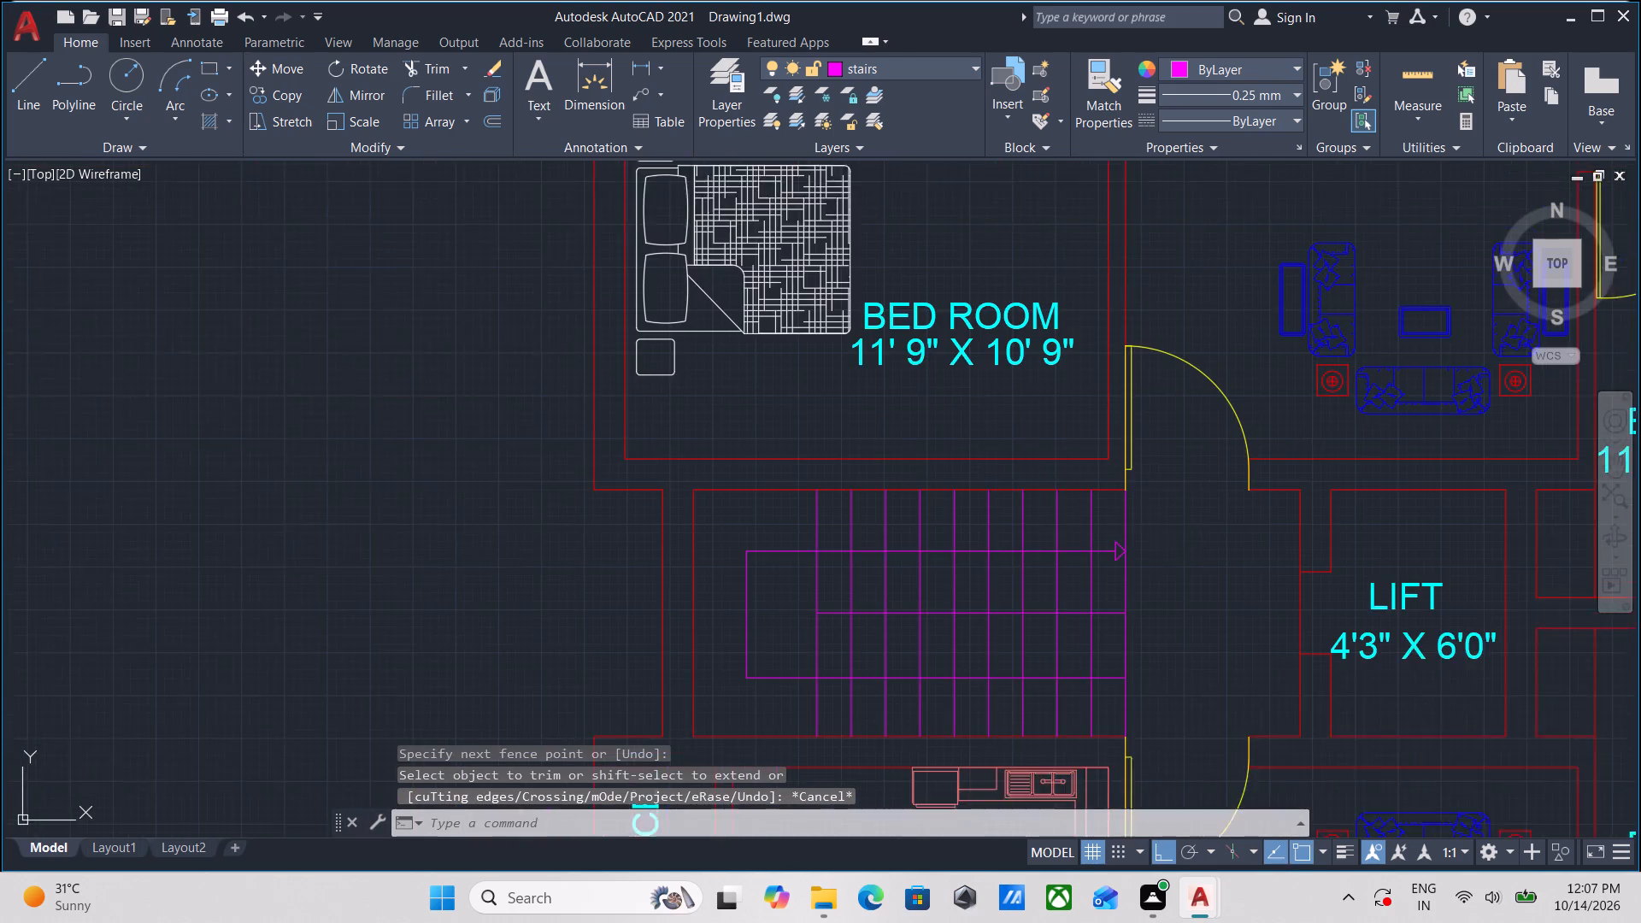
{"action": "middle_click_drag", "start_coordinate": [1159, 532], "coordinate": [1160, 458]}
{"action": "scroll", "coordinate": [1217, 500], "scroll_direction": "down", "scroll_amount": 1}
{"action": "middle_click_drag", "start_coordinate": [1217, 500], "coordinate": [1120, 463]}
{"action": "scroll", "coordinate": [1097, 520], "scroll_direction": "up", "scroll_amount": 2}
{"action": "scroll", "coordinate": [1095, 522], "scroll_direction": "down", "scroll_amount": 2}
{"action": "middle_click_drag", "start_coordinate": [1088, 492], "coordinate": [1070, 444]}
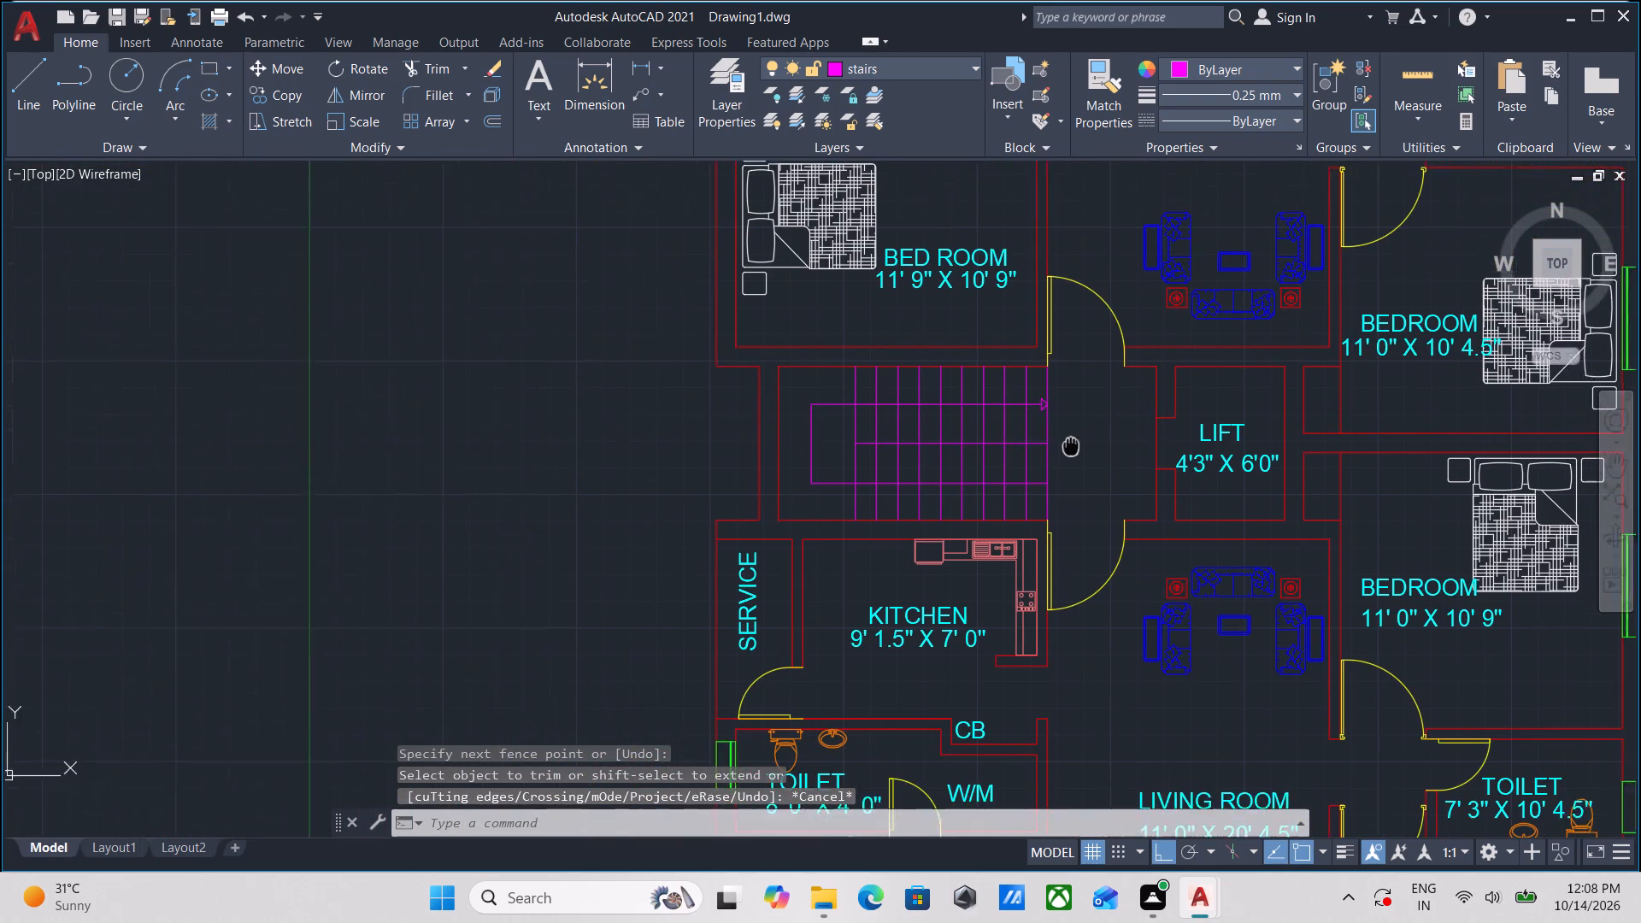
{"action": "middle_click_drag", "start_coordinate": [1070, 444], "coordinate": [1057, 431]}
{"action": "middle_click_drag", "start_coordinate": [1063, 427], "coordinate": [830, 447]}
{"action": "scroll", "coordinate": [830, 447], "scroll_direction": "down", "scroll_amount": 2}
{"action": "middle_click_drag", "start_coordinate": [830, 447], "coordinate": [704, 495]}
{"action": "scroll", "coordinate": [644, 244], "scroll_direction": "up", "scroll_amount": 2}
{"action": "scroll", "coordinate": [775, 322], "scroll_direction": "down", "scroll_amount": 1}
{"action": "middle_click_drag", "start_coordinate": [804, 331], "coordinate": [691, 168]}
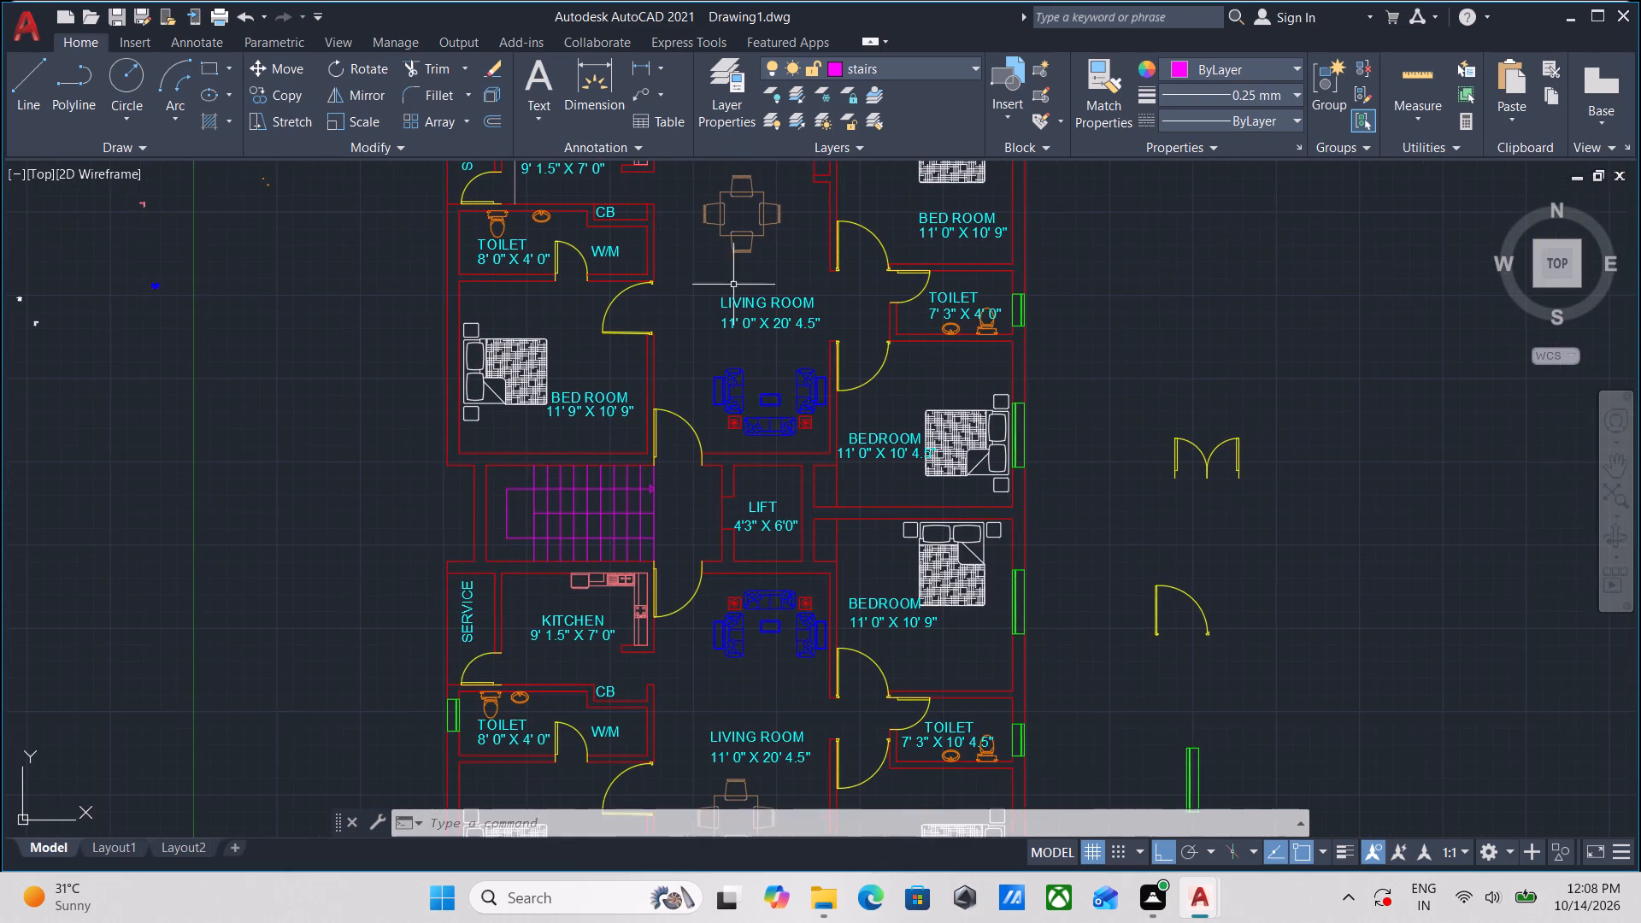
{"action": "scroll", "coordinate": [823, 438], "scroll_direction": "down", "scroll_amount": 1}
{"action": "middle_click_drag", "start_coordinate": [823, 438], "coordinate": [838, 309]}
{"action": "scroll", "coordinate": [895, 529], "scroll_direction": "up", "scroll_amount": 2}
{"action": "scroll", "coordinate": [874, 521], "scroll_direction": "down", "scroll_amount": 1}
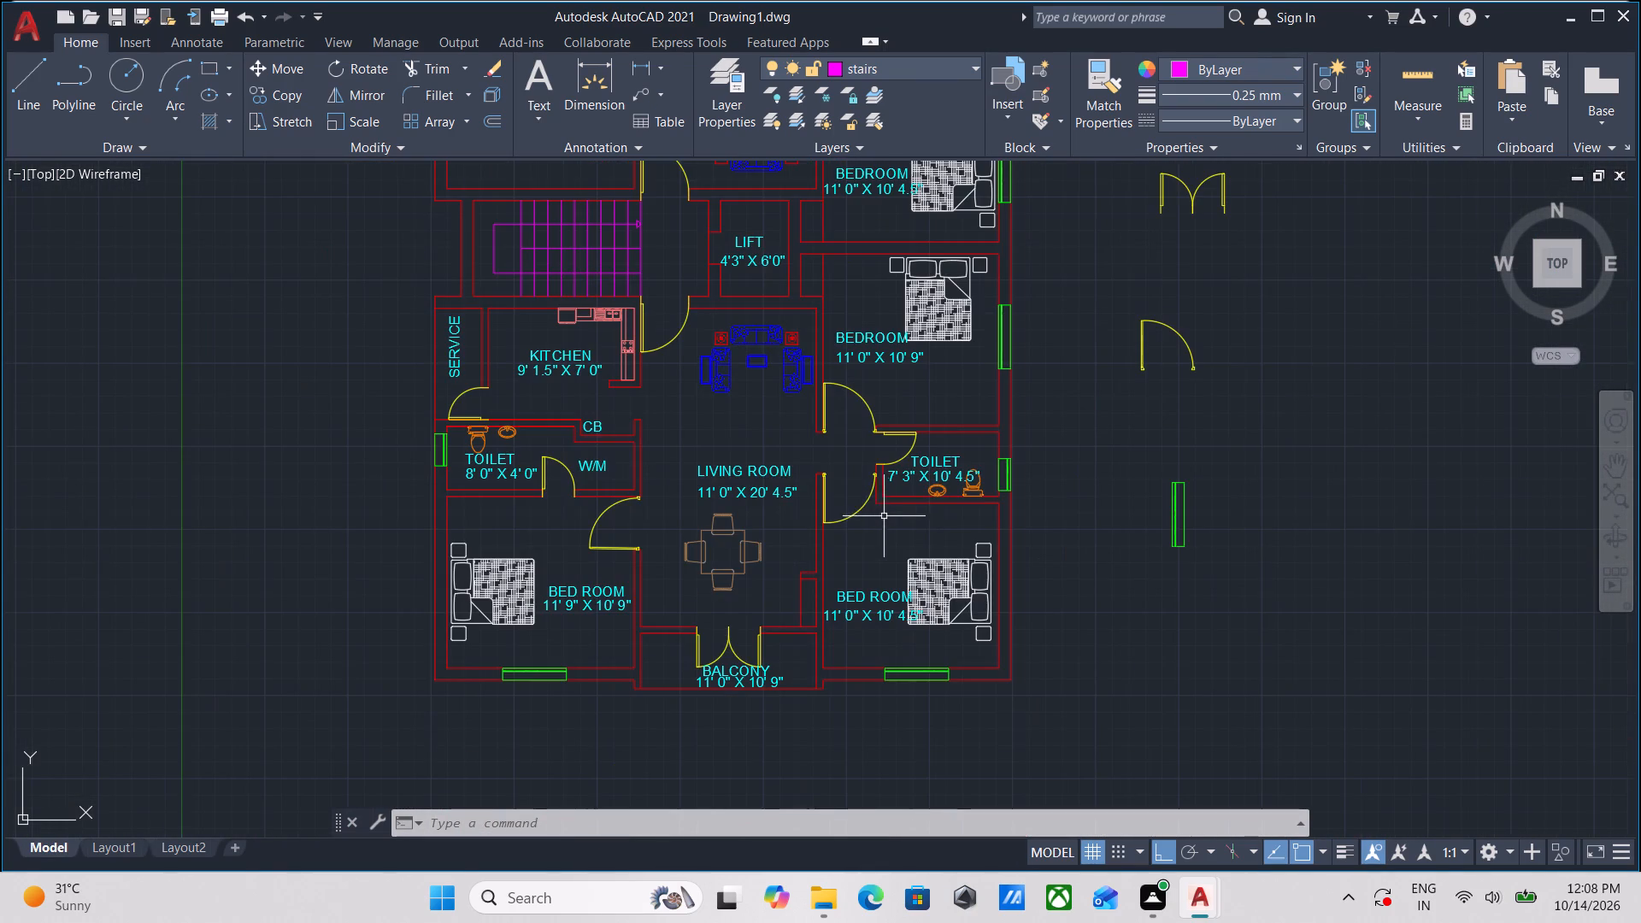
{"action": "scroll", "coordinate": [901, 521], "scroll_direction": "up", "scroll_amount": 1}
{"action": "scroll", "coordinate": [901, 521], "scroll_direction": "down", "scroll_amount": 1}
{"action": "middle_click_drag", "start_coordinate": [901, 521], "coordinate": [911, 595]}
{"action": "scroll", "coordinate": [694, 450], "scroll_direction": "up", "scroll_amount": 1}
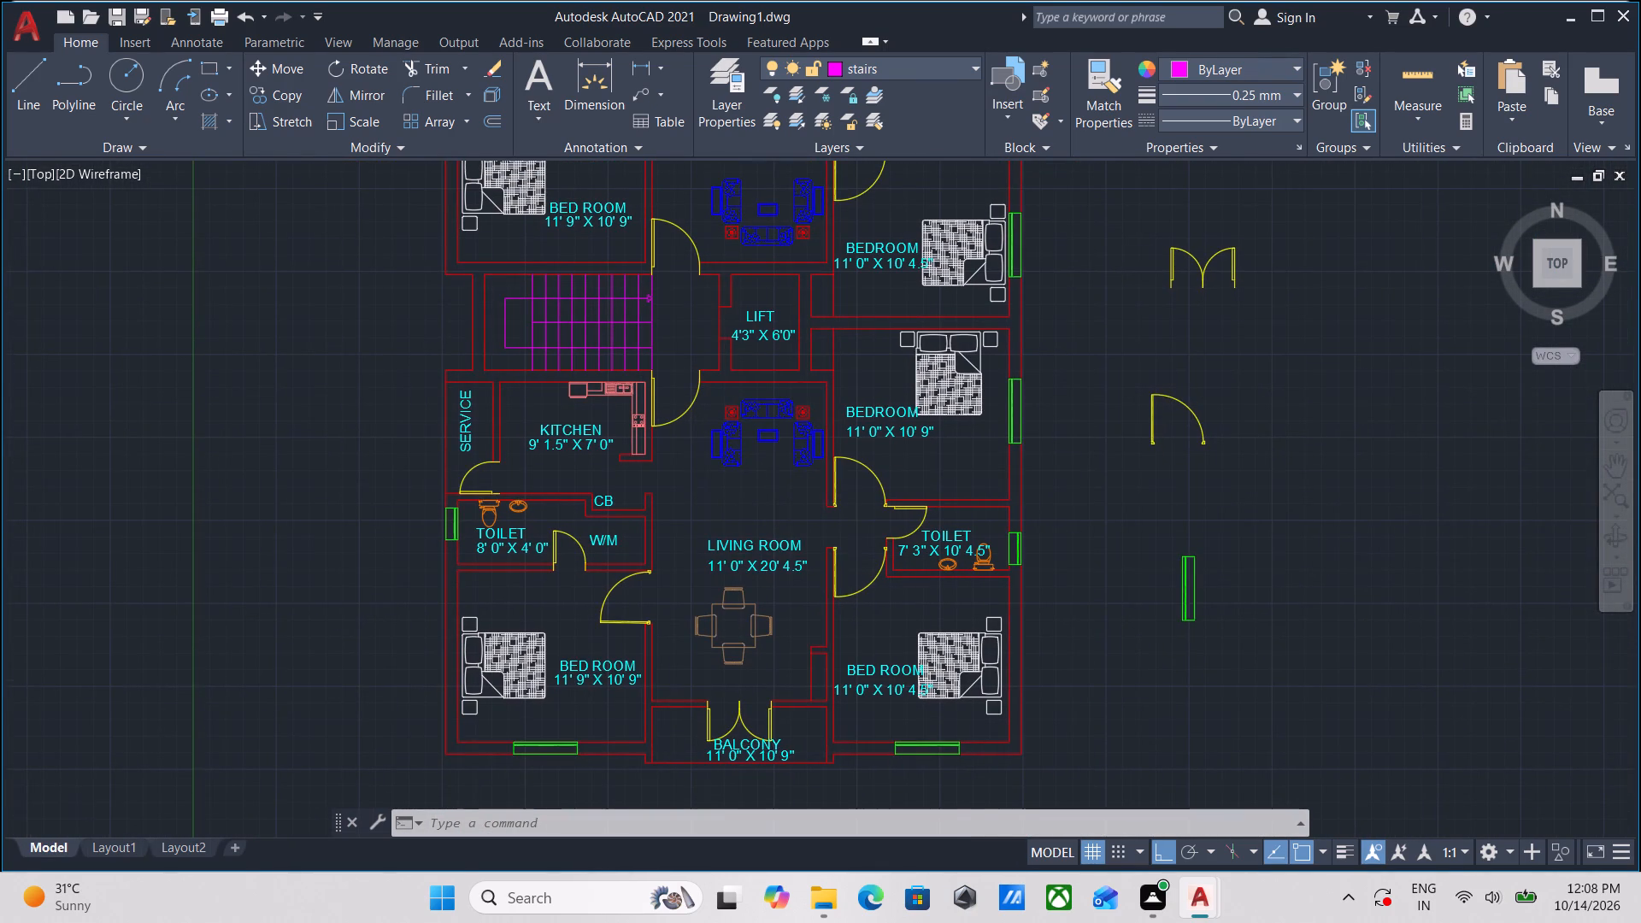
{"action": "scroll", "coordinate": [694, 450], "scroll_direction": "down", "scroll_amount": 1}
{"action": "middle_click_drag", "start_coordinate": [694, 450], "coordinate": [647, 618]}
{"action": "middle_click_drag", "start_coordinate": [816, 393], "coordinate": [792, 418]}
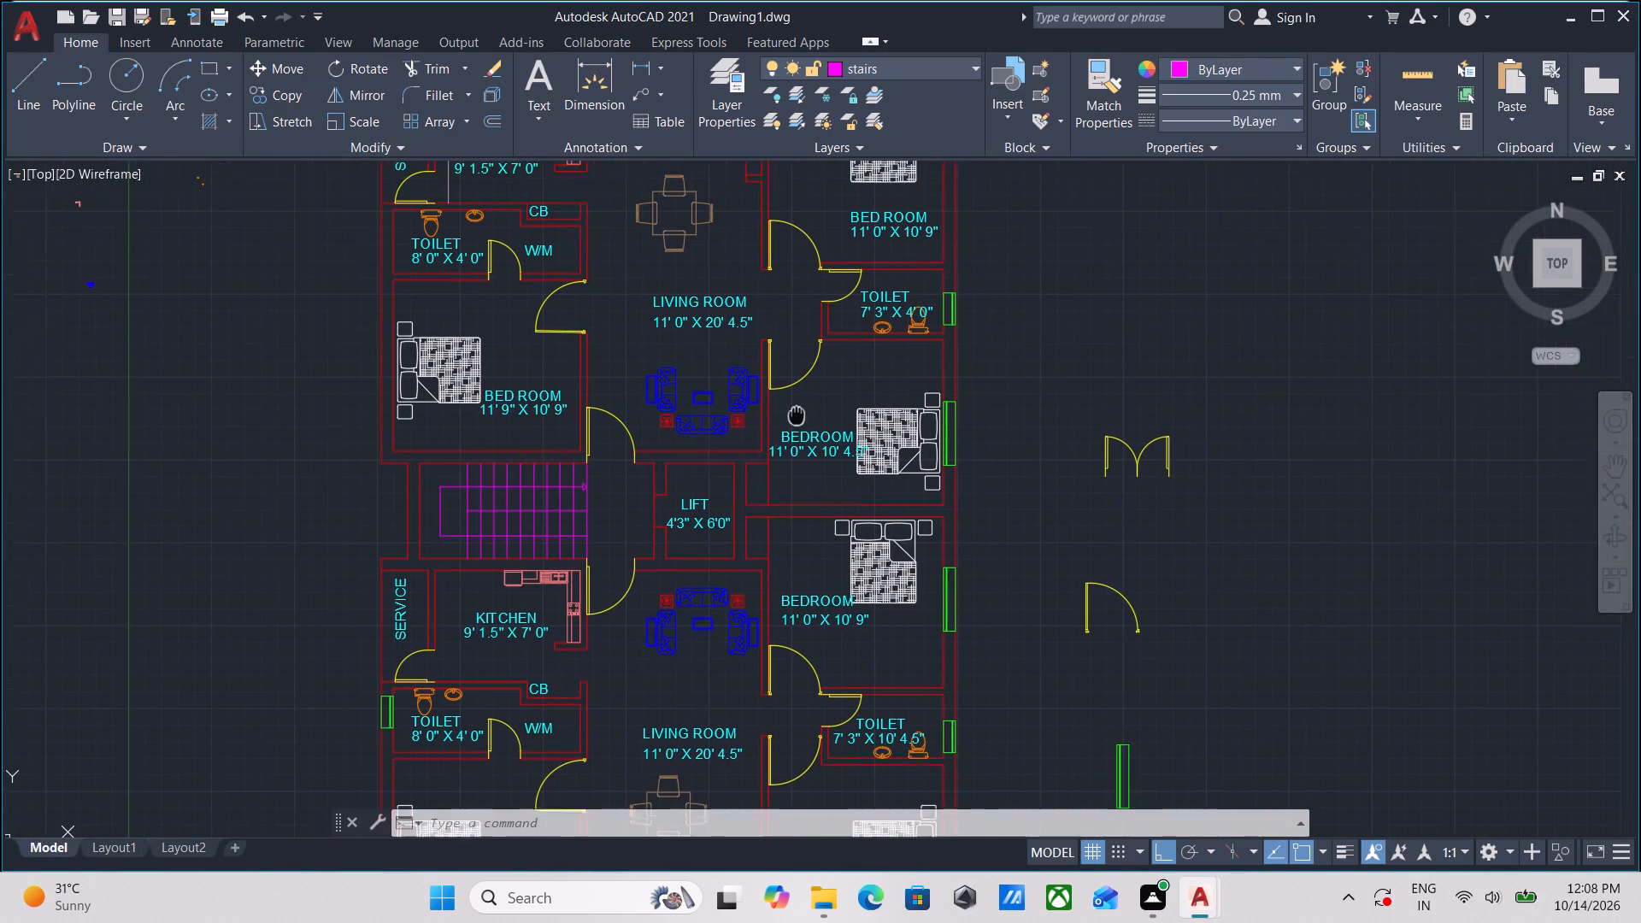
Add a linear dimension of the building's overall width between its outer corners, placed below the lower balcony.
{"action": "middle_click_drag", "start_coordinate": [792, 418], "coordinate": [750, 461]}
{"action": "middle_click_drag", "start_coordinate": [792, 418], "coordinate": [779, 515]}
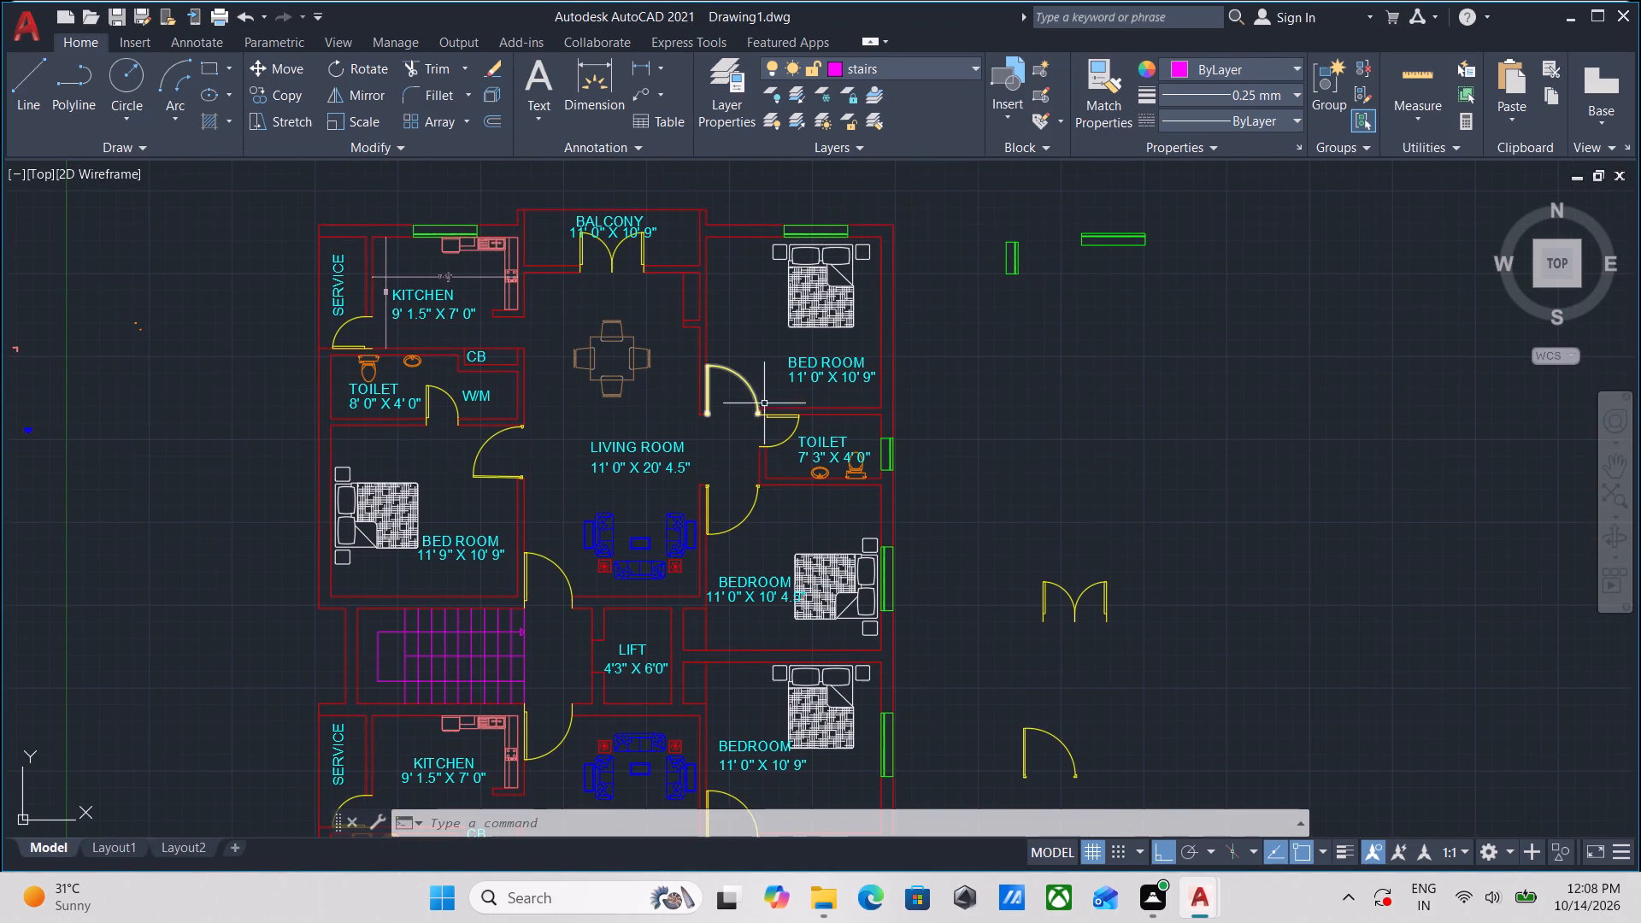
{"action": "scroll", "coordinate": [801, 373], "scroll_direction": "down", "scroll_amount": 1}
{"action": "middle_click_drag", "start_coordinate": [879, 426], "coordinate": [930, 248]}
{"action": "scroll", "coordinate": [704, 652], "scroll_direction": "up", "scroll_amount": 2}
{"action": "middle_click_drag", "start_coordinate": [624, 693], "coordinate": [685, 564]}
{"action": "type", "text": "DLI"}
{"action": "key", "text": "Return"}
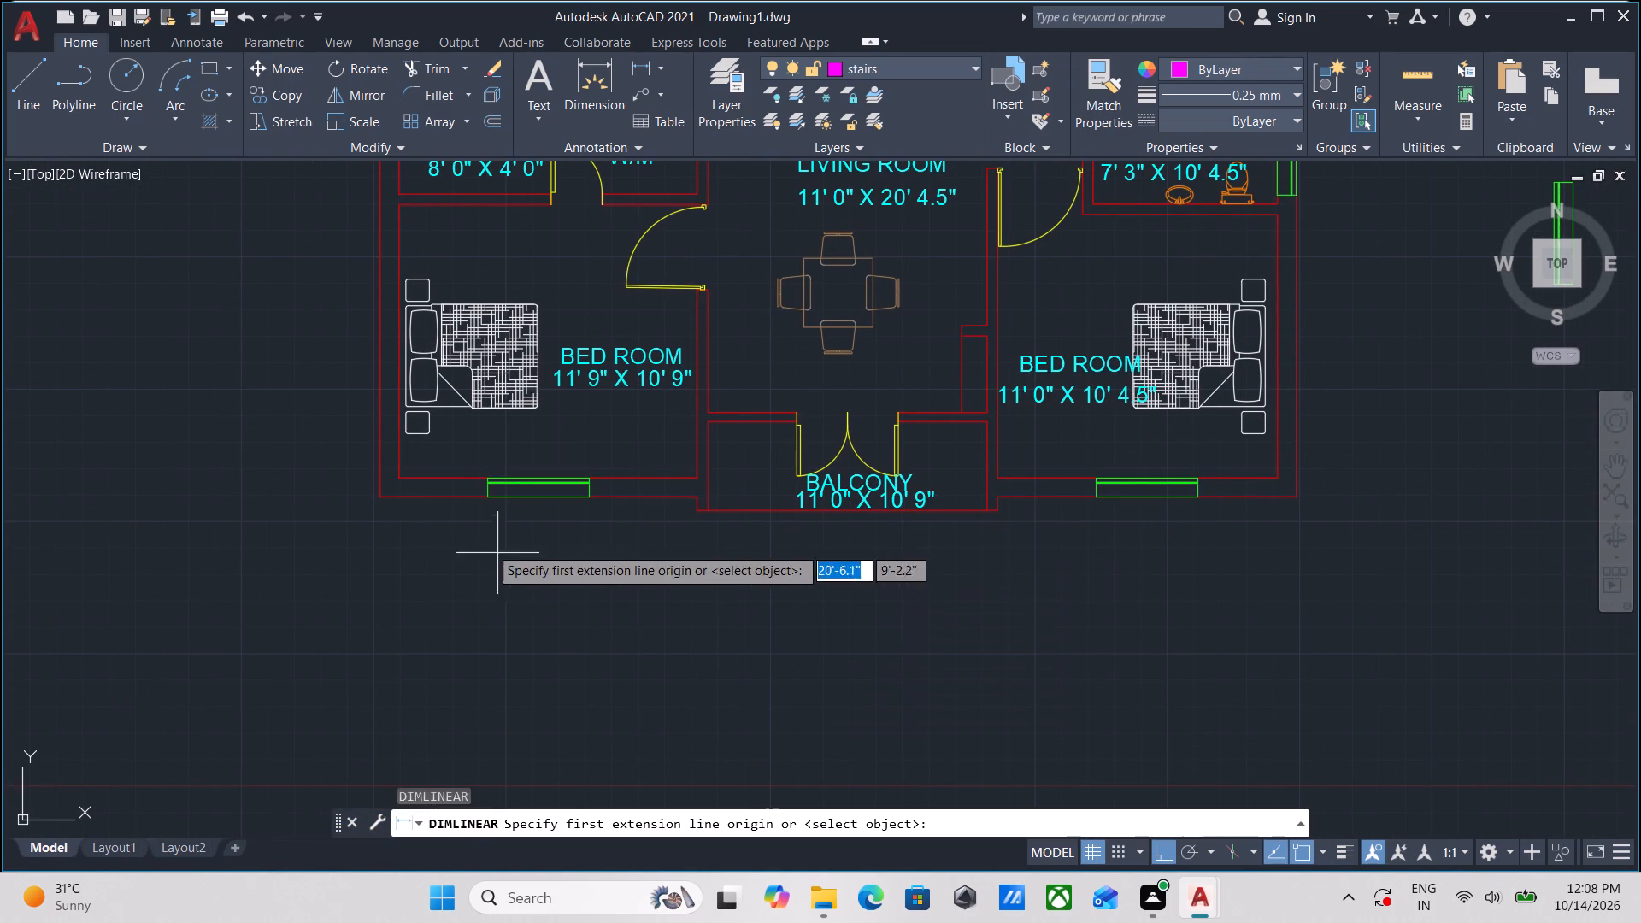
{"action": "left_click", "coordinate": [374, 502]}
{"action": "middle_click_drag", "start_coordinate": [886, 534], "coordinate": [391, 538]}
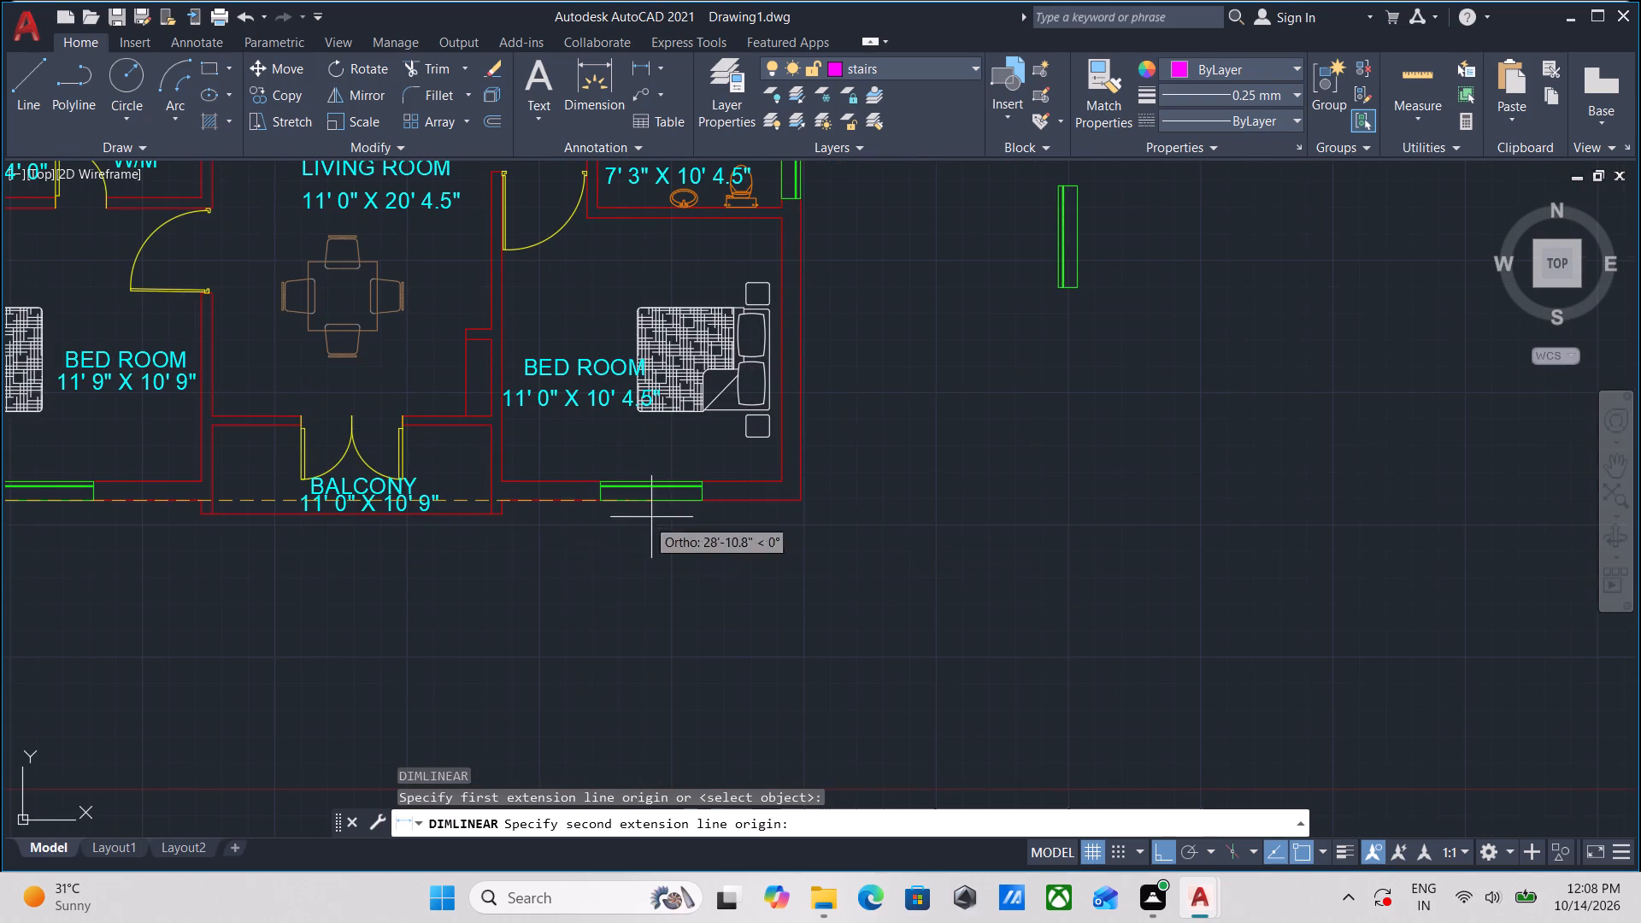
{"action": "left_click", "coordinate": [806, 503]}
{"action": "scroll", "coordinate": [556, 603], "scroll_direction": "up", "scroll_amount": 1}
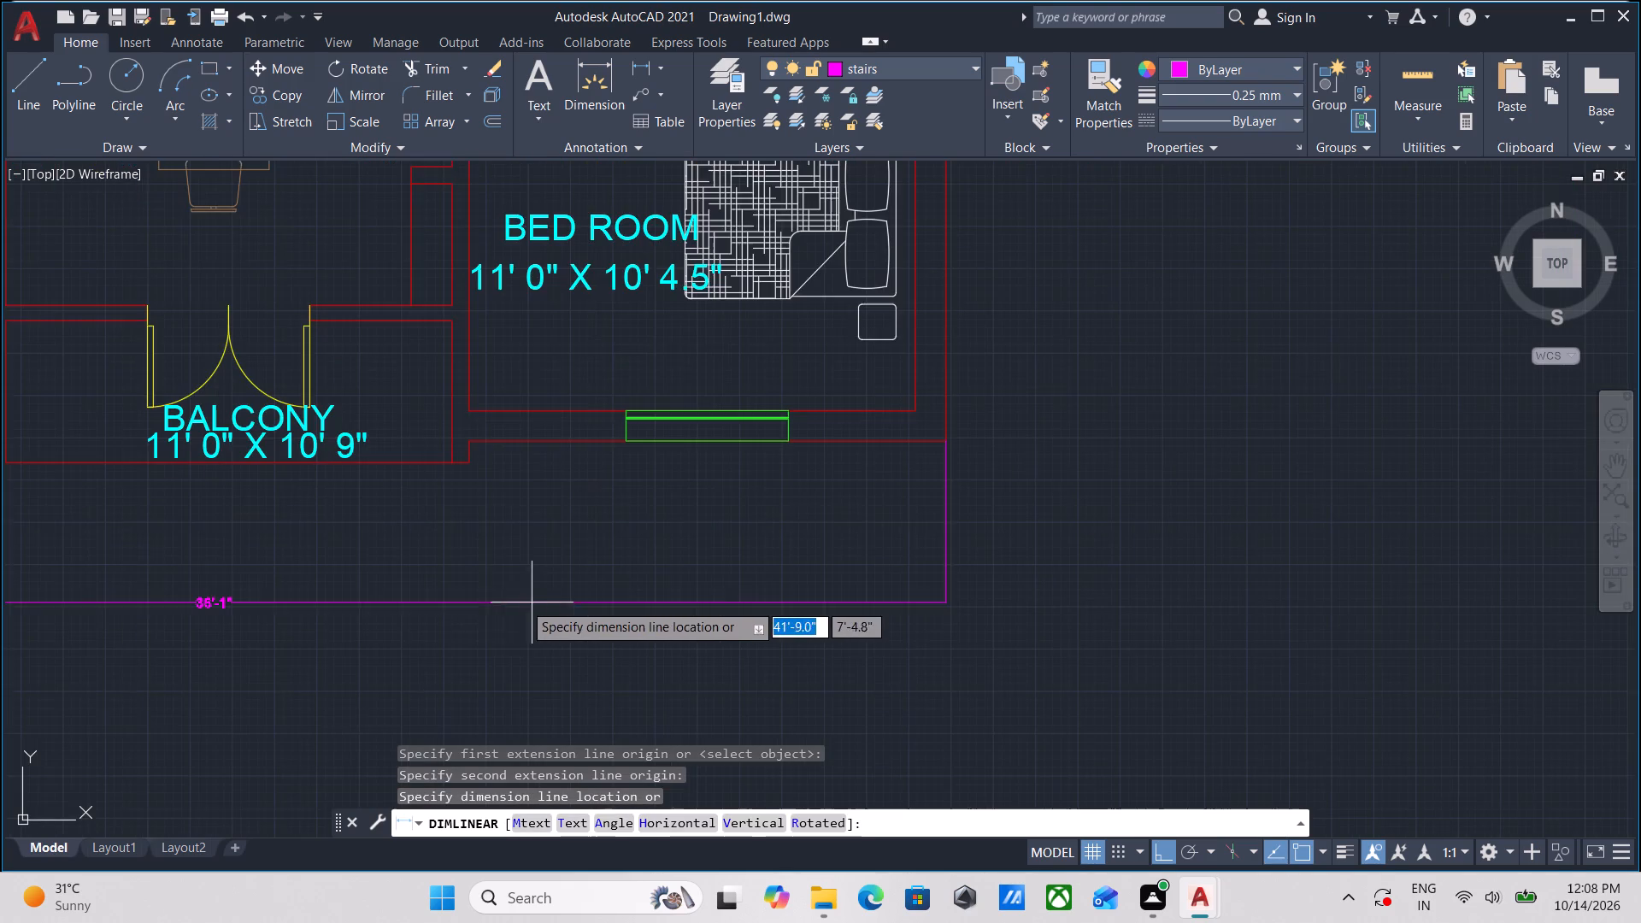
{"action": "middle_click_drag", "start_coordinate": [484, 596], "coordinate": [778, 558]}
{"action": "left_click", "coordinate": [585, 573]}
{"action": "scroll", "coordinate": [585, 559], "scroll_direction": "down", "scroll_amount": 2}
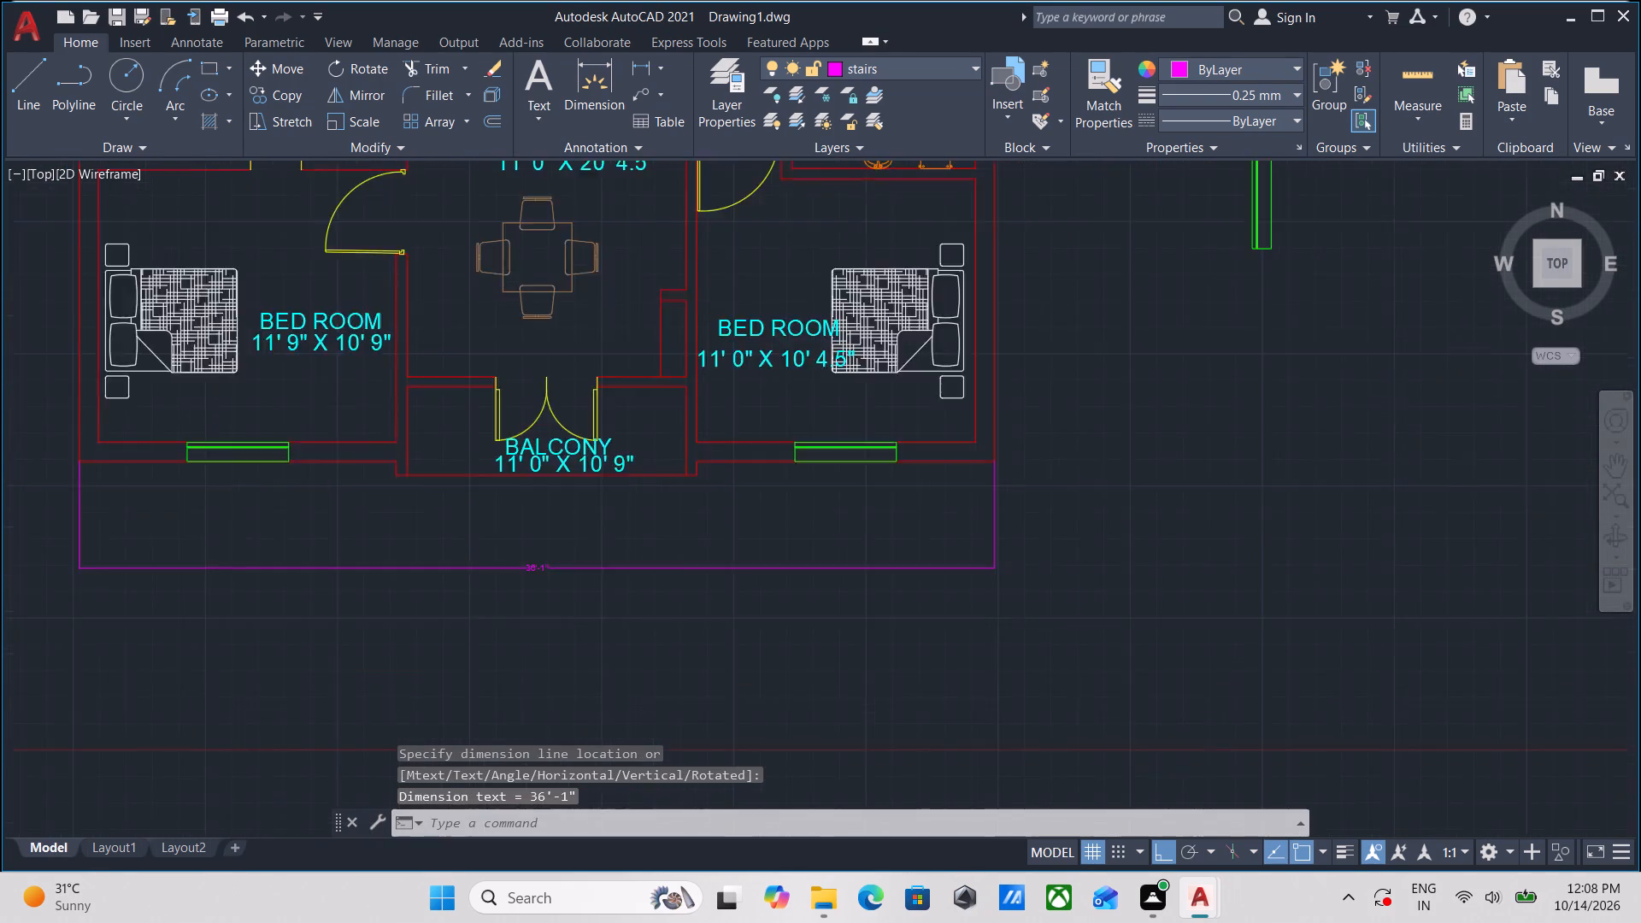
Add a vertical linear dimension of the building's overall length between the outer corners on the service and bedroom side, placed outside the wall.
{"action": "middle_click_drag", "start_coordinate": [585, 559], "coordinate": [644, 763]}
{"action": "middle_click_drag", "start_coordinate": [621, 401], "coordinate": [636, 748]}
{"action": "middle_click_drag", "start_coordinate": [611, 409], "coordinate": [648, 650]}
{"action": "middle_click_drag", "start_coordinate": [624, 541], "coordinate": [746, 424]}
{"action": "scroll", "coordinate": [638, 527], "scroll_direction": "down", "scroll_amount": 1}
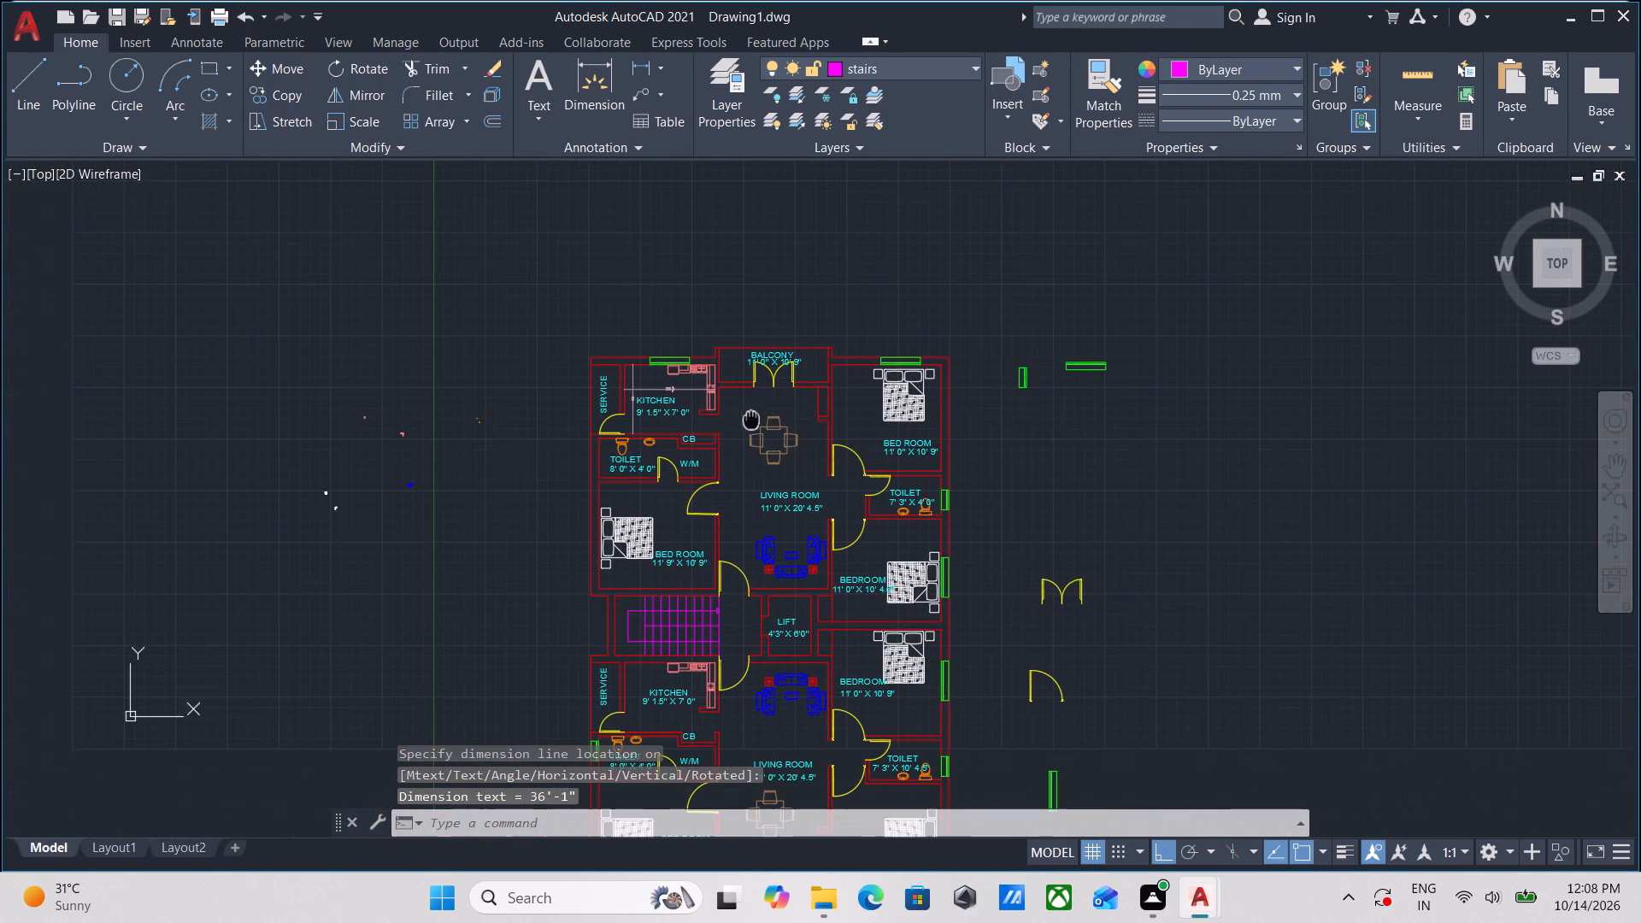
{"action": "type", "text": "DLI"}
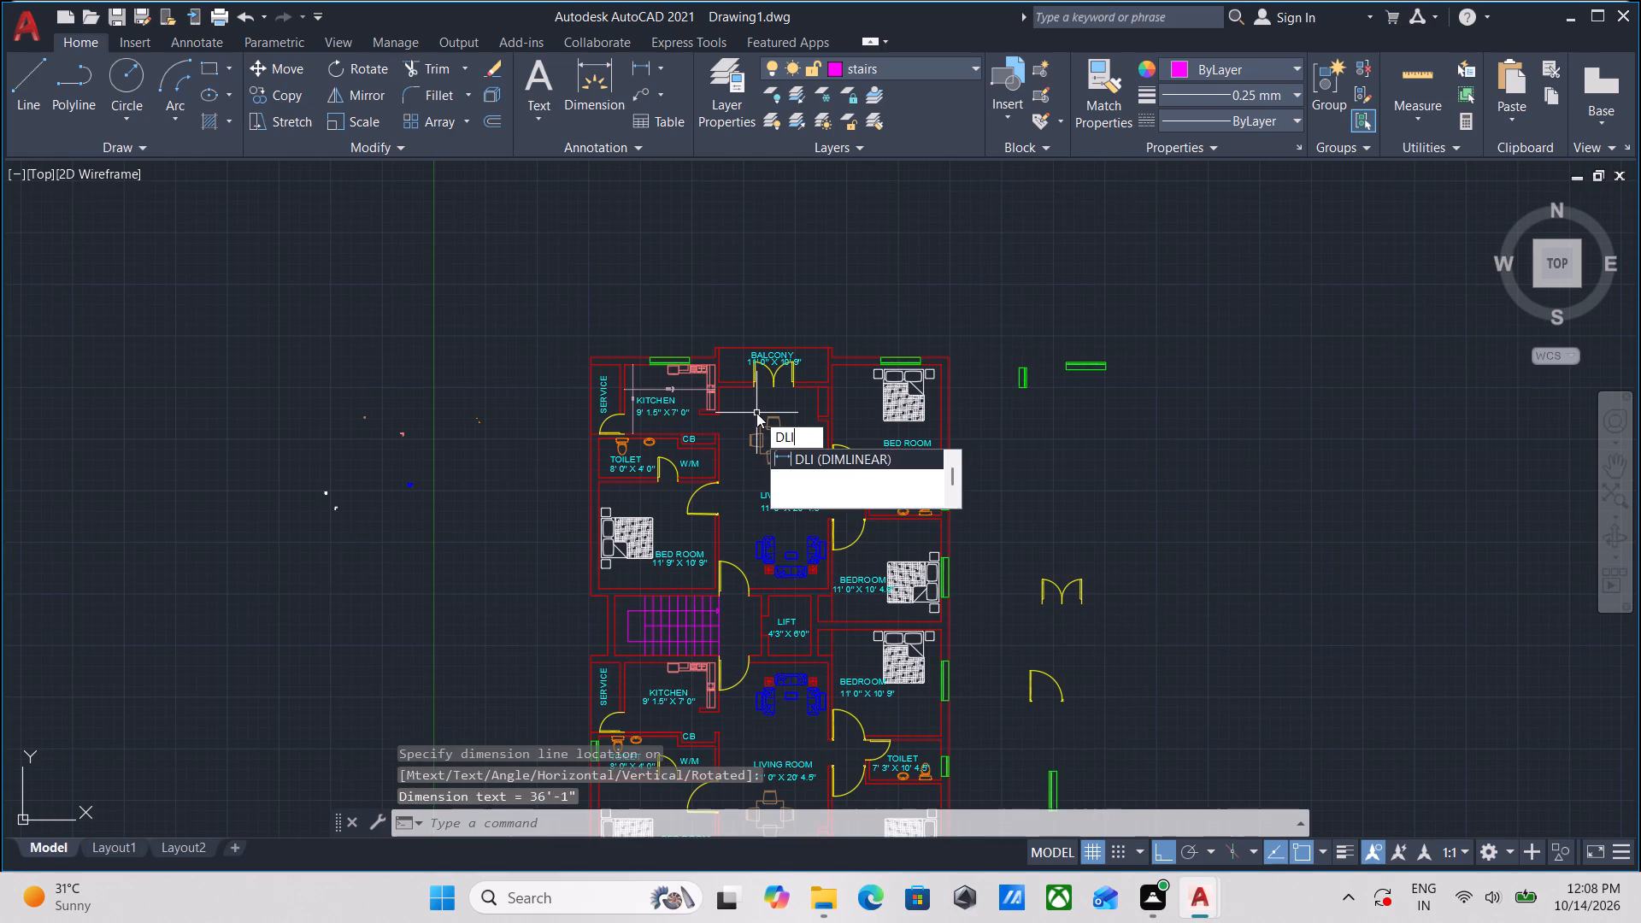
{"action": "key", "text": "Return"}
{"action": "scroll", "coordinate": [585, 355], "scroll_direction": "up", "scroll_amount": 3}
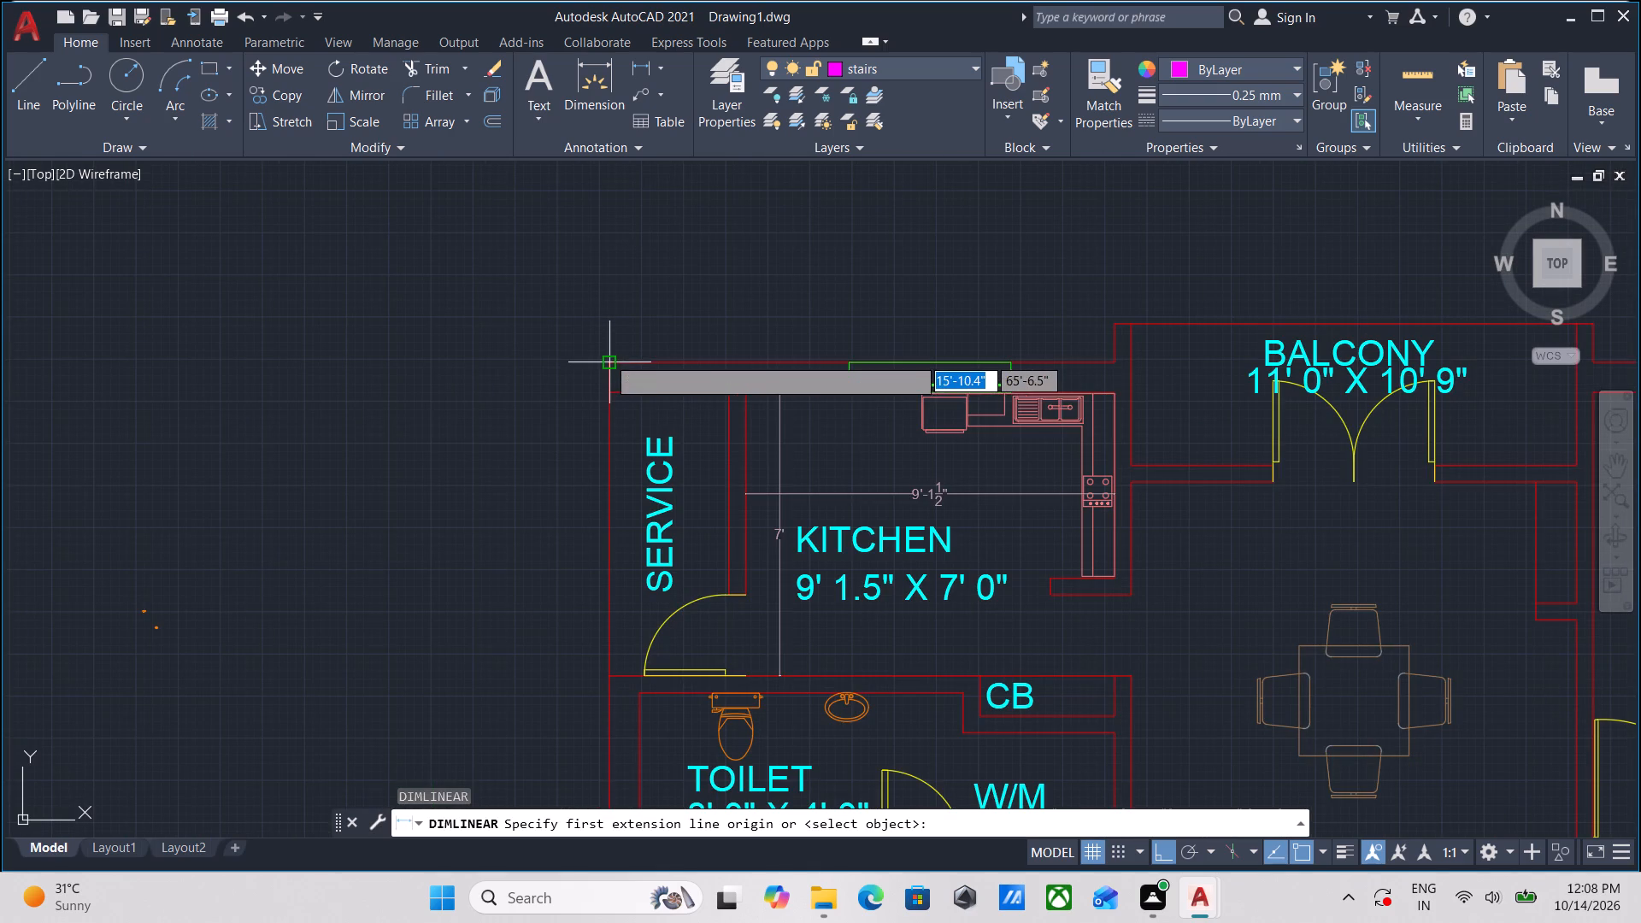
{"action": "left_click", "coordinate": [610, 362]}
{"action": "middle_click_drag", "start_coordinate": [611, 665], "coordinate": [673, 305]}
{"action": "scroll", "coordinate": [673, 632], "scroll_direction": "down", "scroll_amount": 2}
{"action": "middle_click_drag", "start_coordinate": [673, 632], "coordinate": [673, 626]}
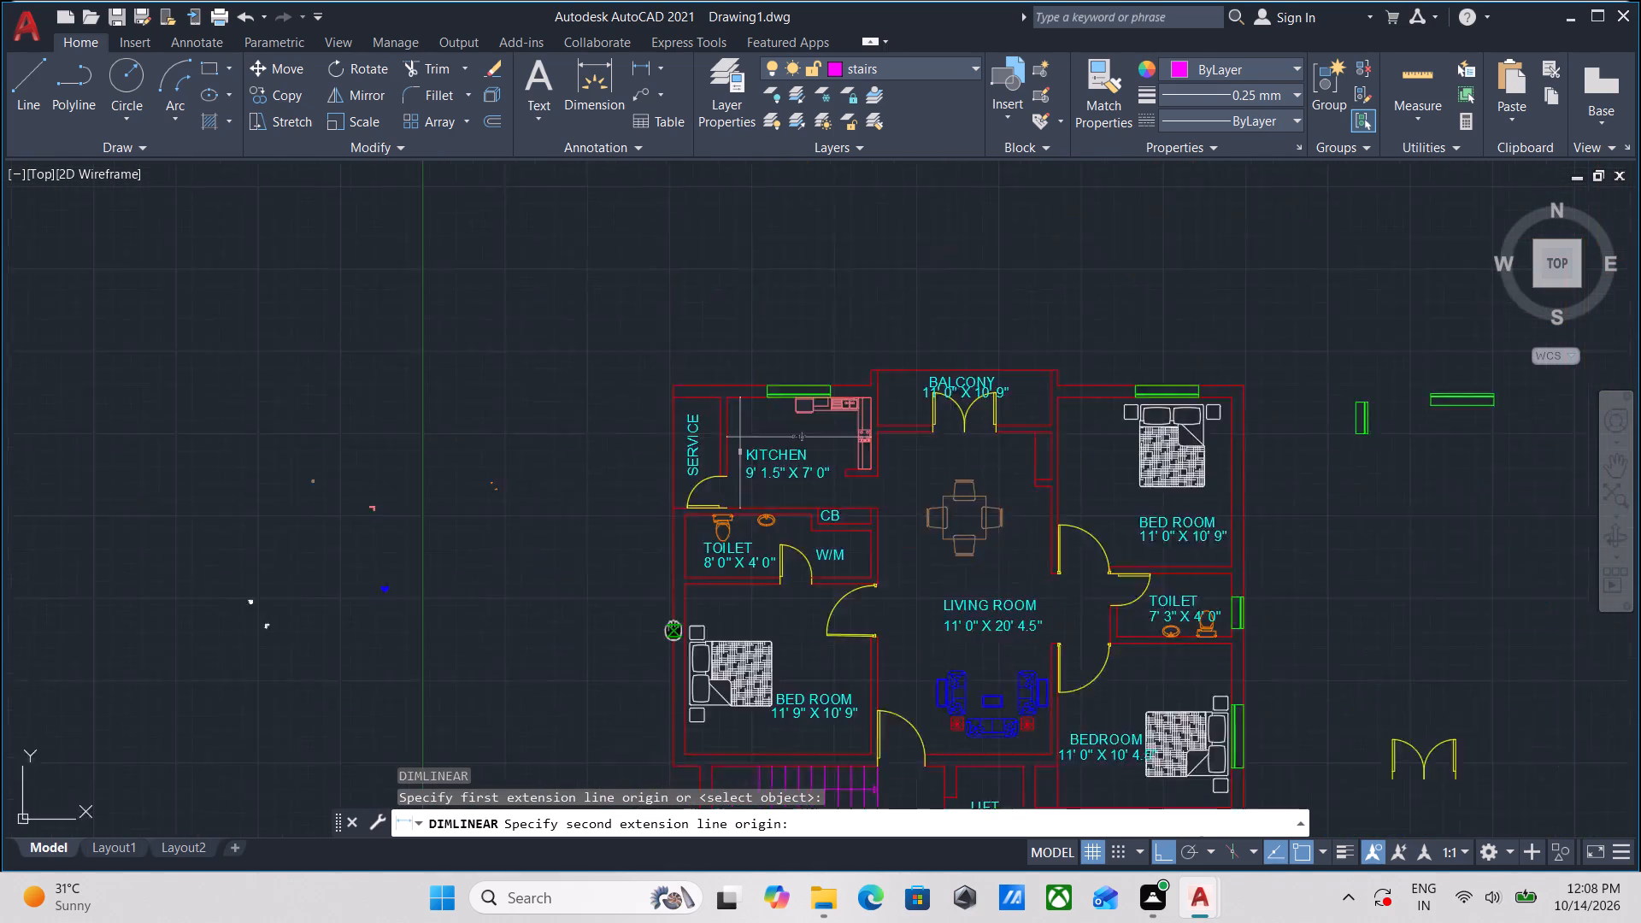
{"action": "middle_click_drag", "start_coordinate": [673, 626], "coordinate": [719, 282]}
{"action": "middle_click_drag", "start_coordinate": [694, 553], "coordinate": [803, 232]}
{"action": "scroll", "coordinate": [854, 540], "scroll_direction": "up", "scroll_amount": 2}
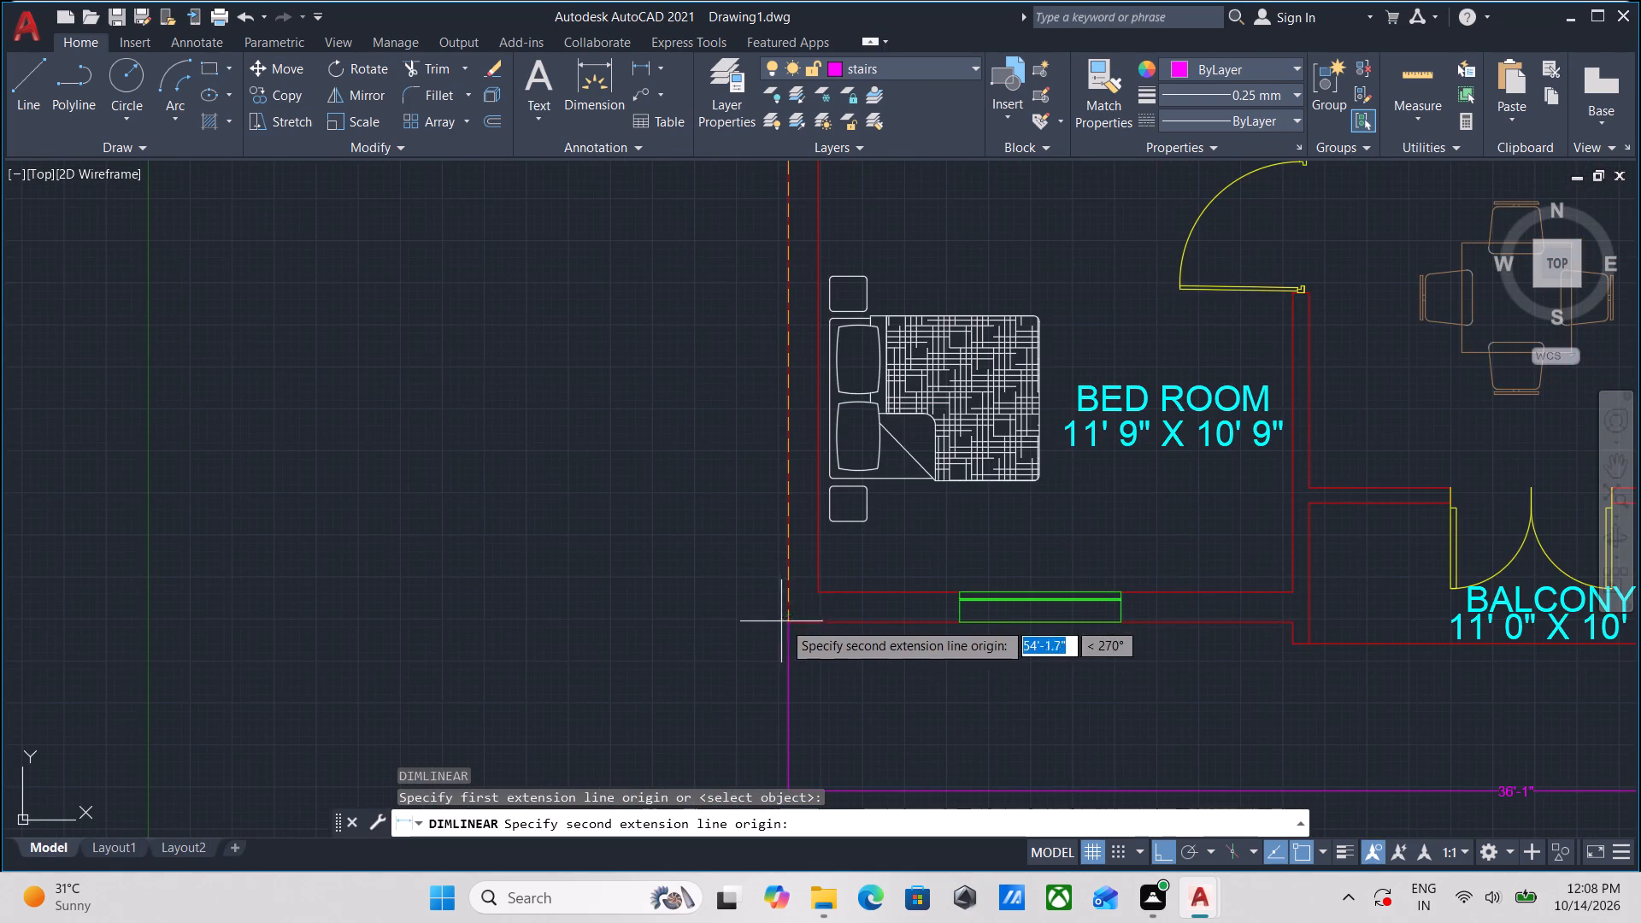
{"action": "left_click", "coordinate": [790, 617]}
{"action": "scroll", "coordinate": [733, 515], "scroll_direction": "down", "scroll_amount": 2}
{"action": "middle_click_drag", "start_coordinate": [733, 515], "coordinate": [722, 641]}
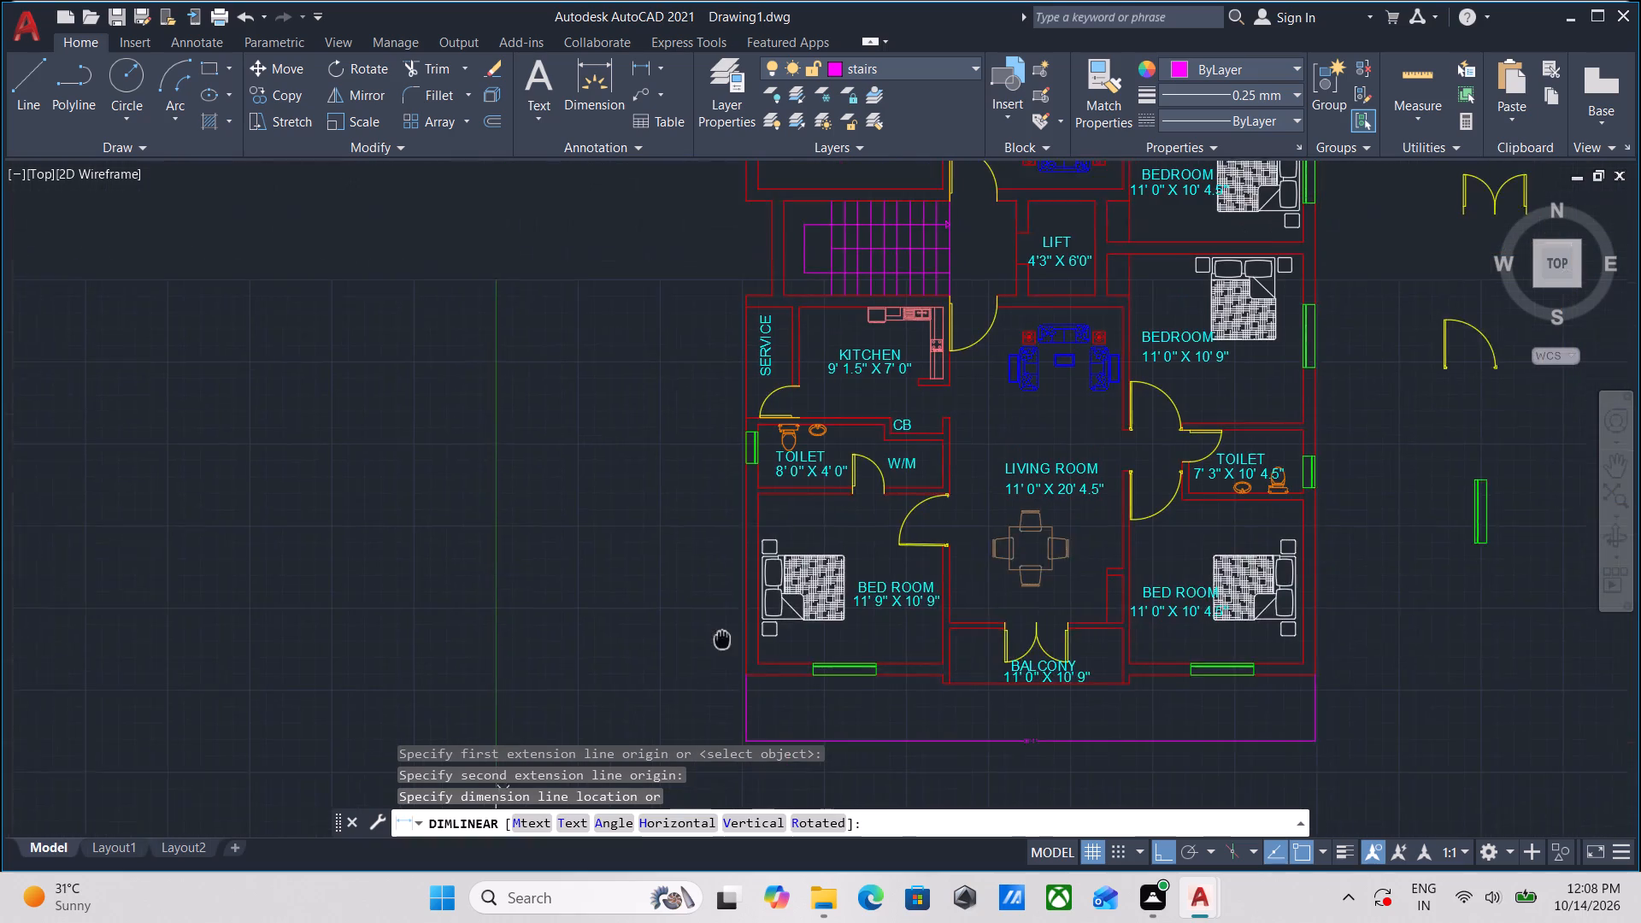
{"action": "middle_click_drag", "start_coordinate": [722, 641], "coordinate": [720, 647]}
{"action": "scroll", "coordinate": [683, 382], "scroll_direction": "up", "scroll_amount": 1}
{"action": "middle_click_drag", "start_coordinate": [682, 363], "coordinate": [664, 583]}
{"action": "scroll", "coordinate": [656, 417], "scroll_direction": "up", "scroll_amount": 3}
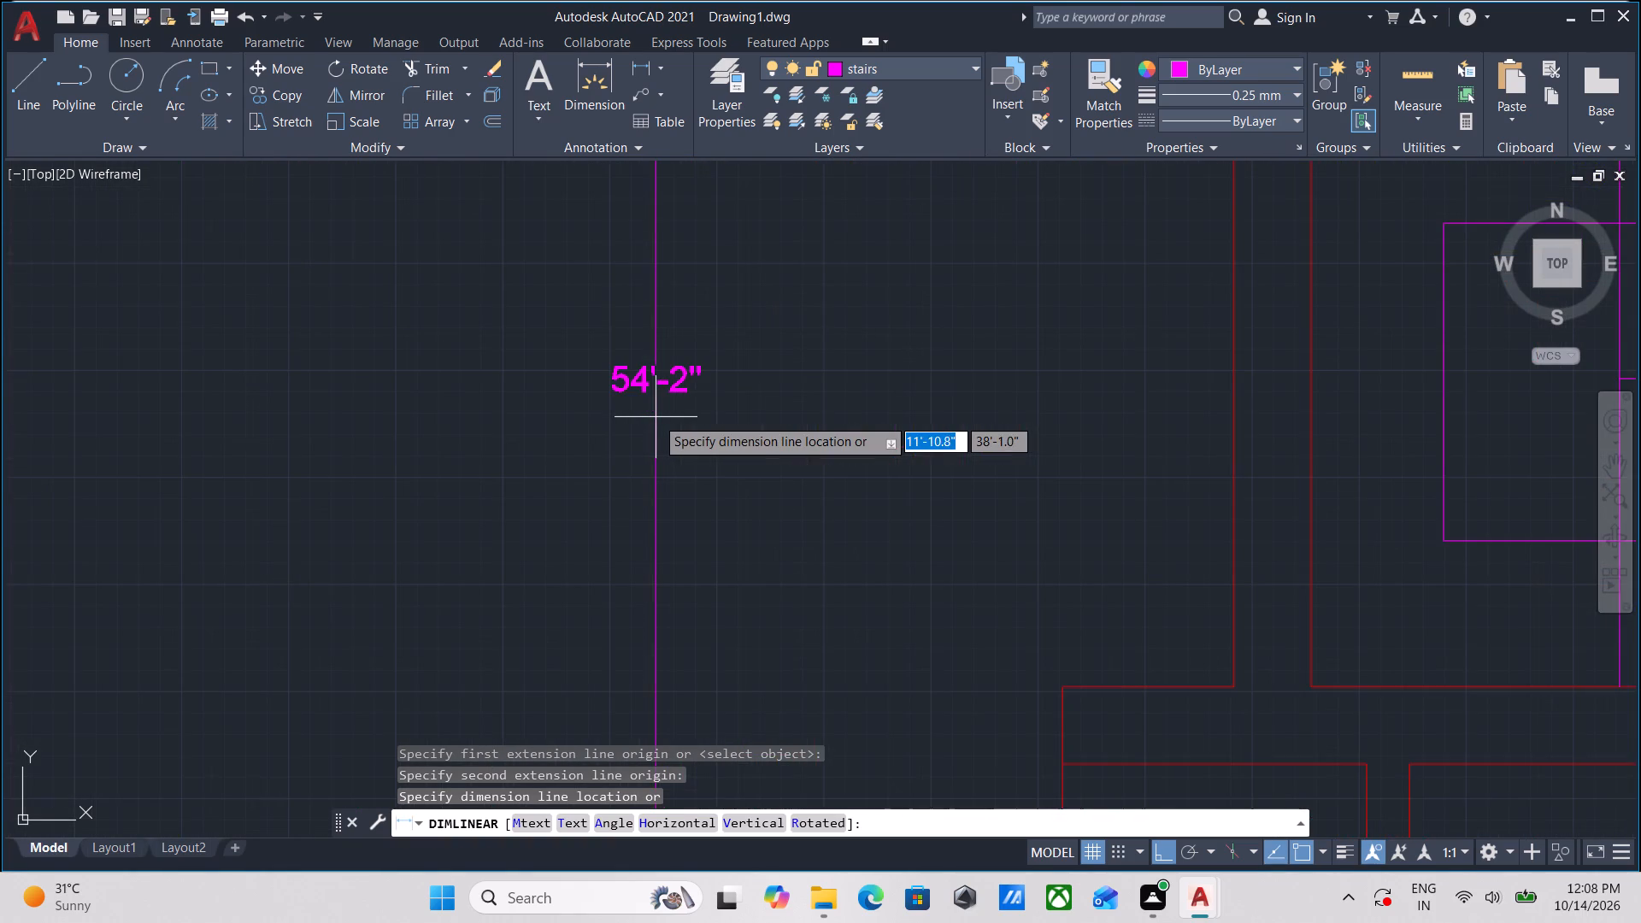
{"action": "left_click", "coordinate": [656, 417]}
{"action": "scroll", "coordinate": [656, 417], "scroll_direction": "down", "scroll_amount": 6}
{"action": "middle_click_drag", "start_coordinate": [696, 410], "coordinate": [603, 374]}
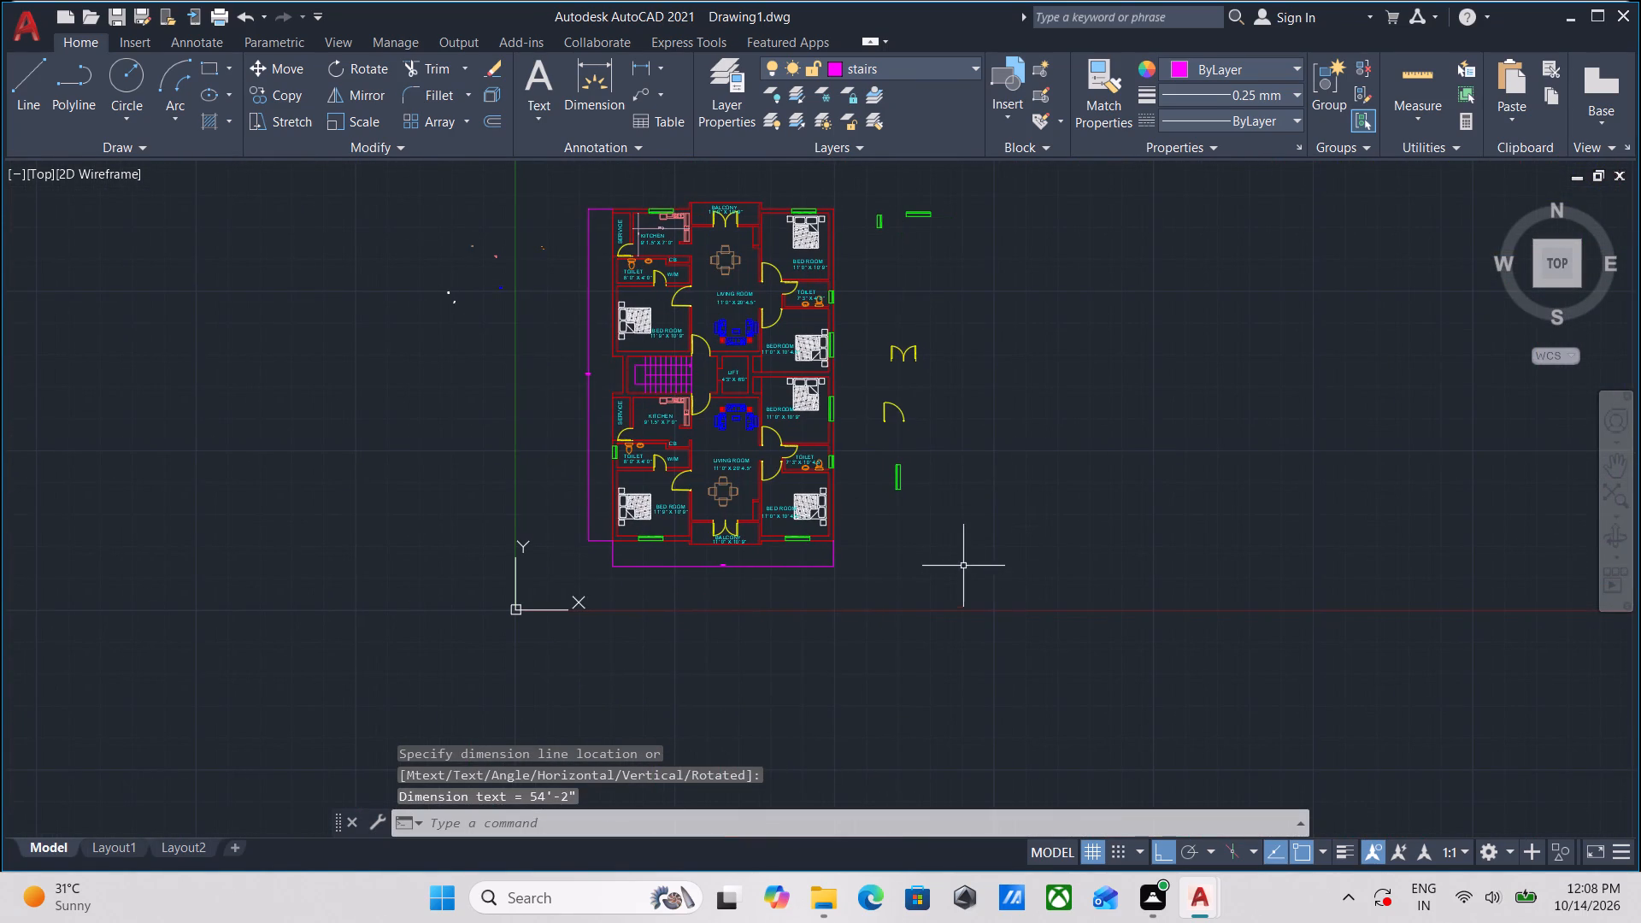
Erase the spare window and door symbols standing beside the floor plan.
{"action": "scroll", "coordinate": [925, 531], "scroll_direction": "up", "scroll_amount": 1}
{"action": "left_click_drag", "start_coordinate": [949, 577], "coordinate": [940, 559]}
{"action": "middle_click_drag", "start_coordinate": [854, 297], "coordinate": [878, 656]}
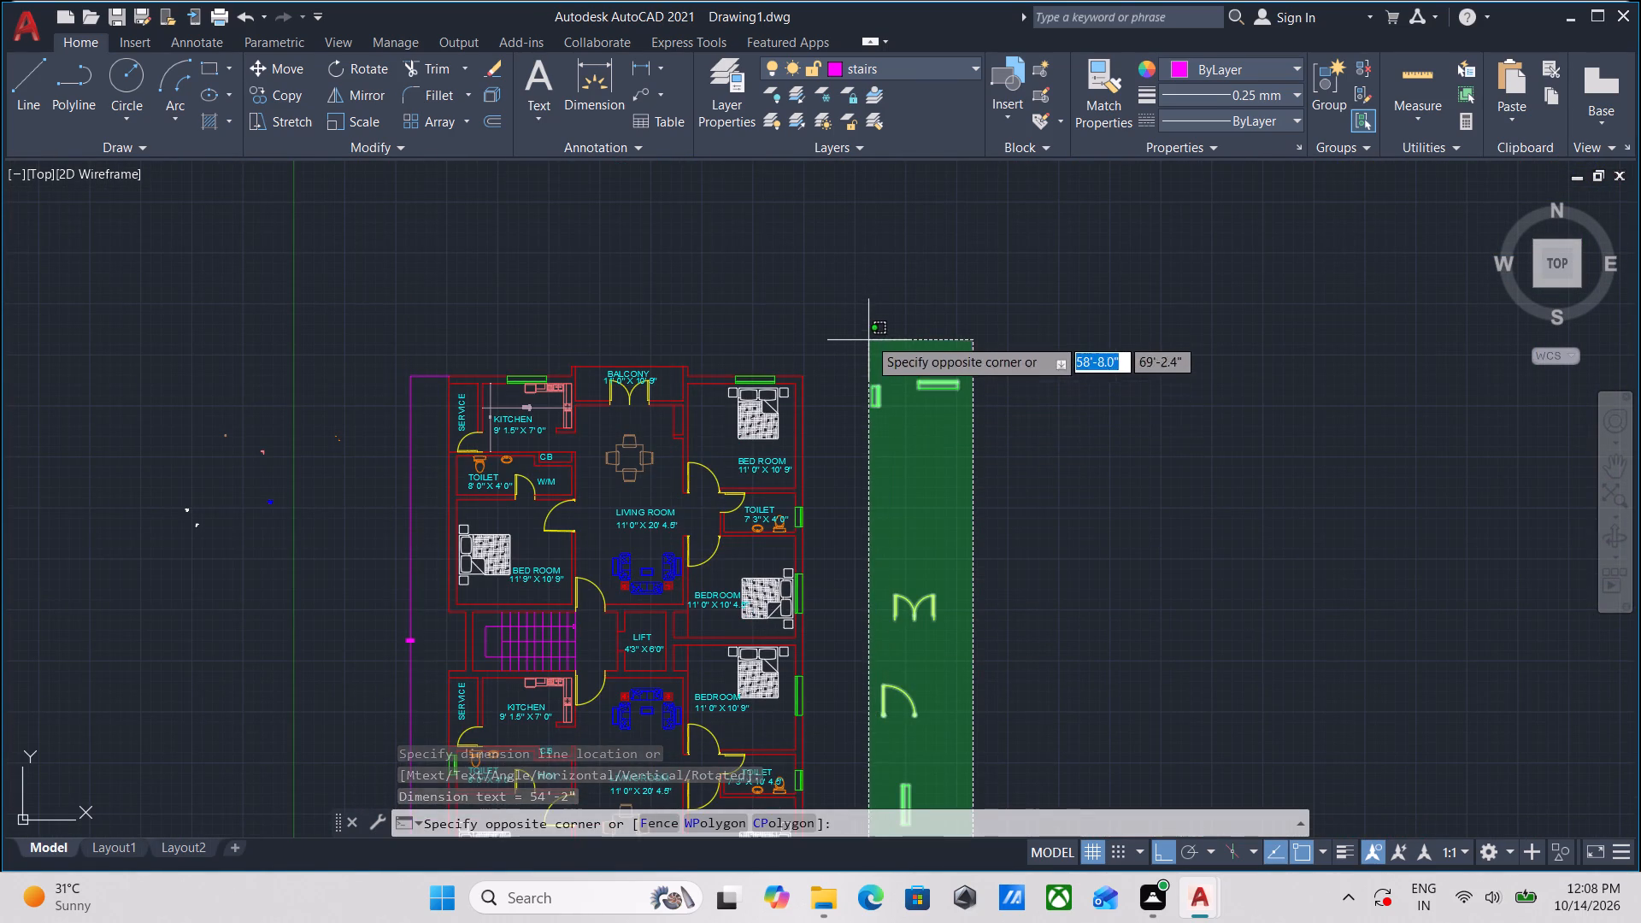
{"action": "left_click", "coordinate": [872, 327]}
{"action": "right_click", "coordinate": [872, 327]}
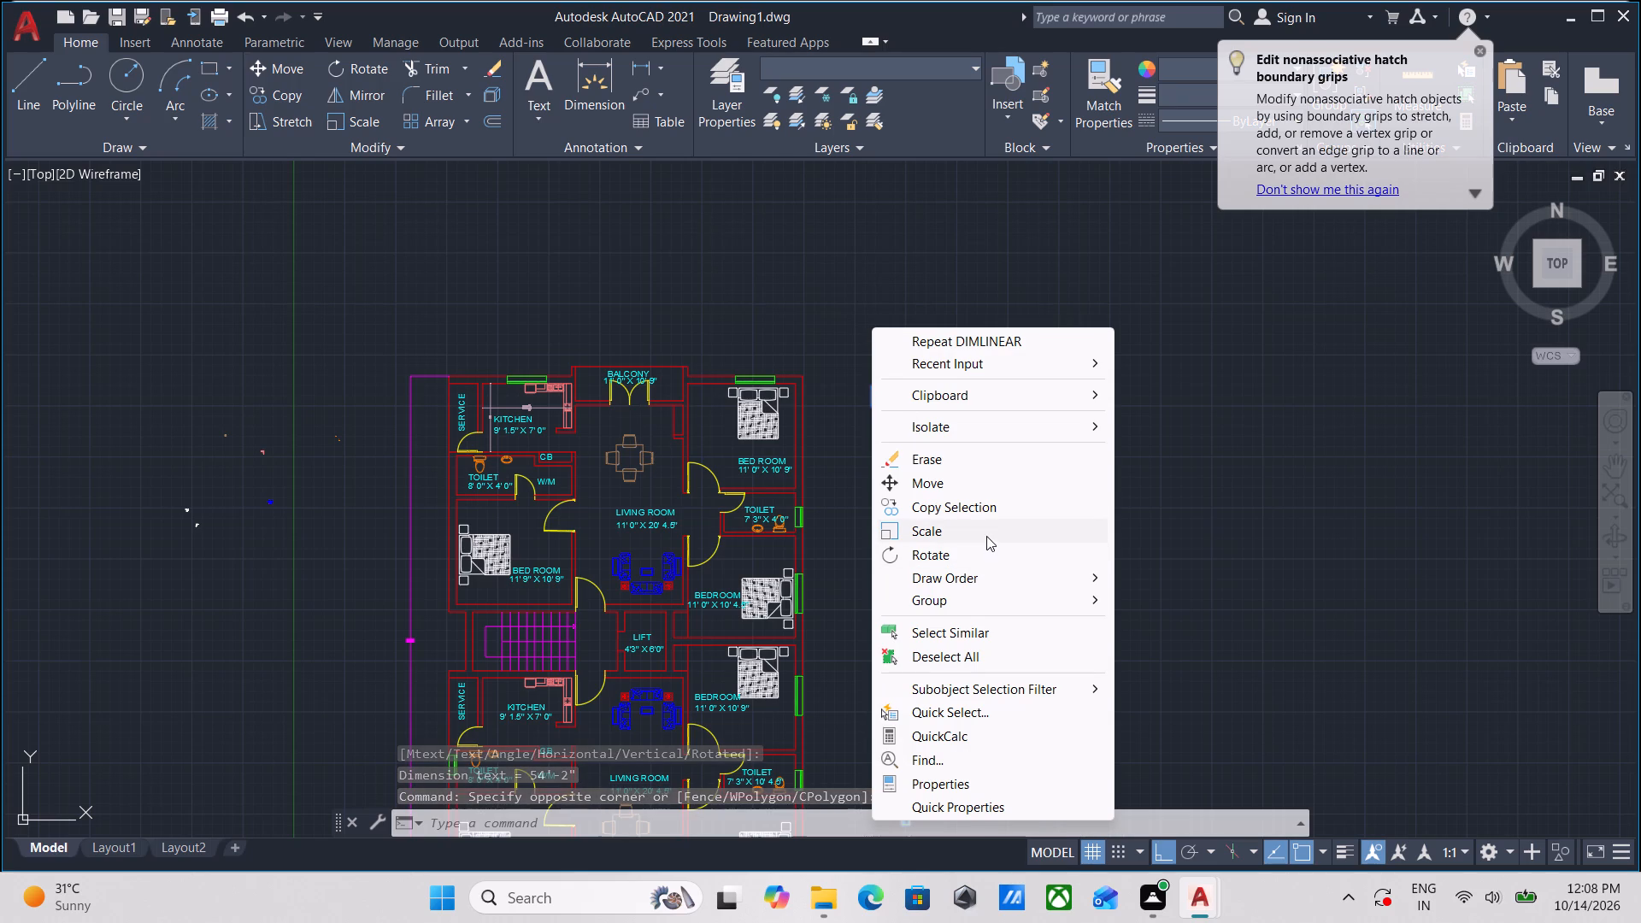
{"action": "left_click", "coordinate": [959, 462]}
Copy the whole floor plan with its overall dimensions horizontally about 58'-8" to the right, using the lower outer bedroom corner as base point.
{"action": "scroll", "coordinate": [959, 462], "scroll_direction": "down", "scroll_amount": 2}
{"action": "scroll", "coordinate": [921, 638], "scroll_direction": "up", "scroll_amount": 2}
{"action": "middle_click_drag", "start_coordinate": [914, 646], "coordinate": [953, 623]}
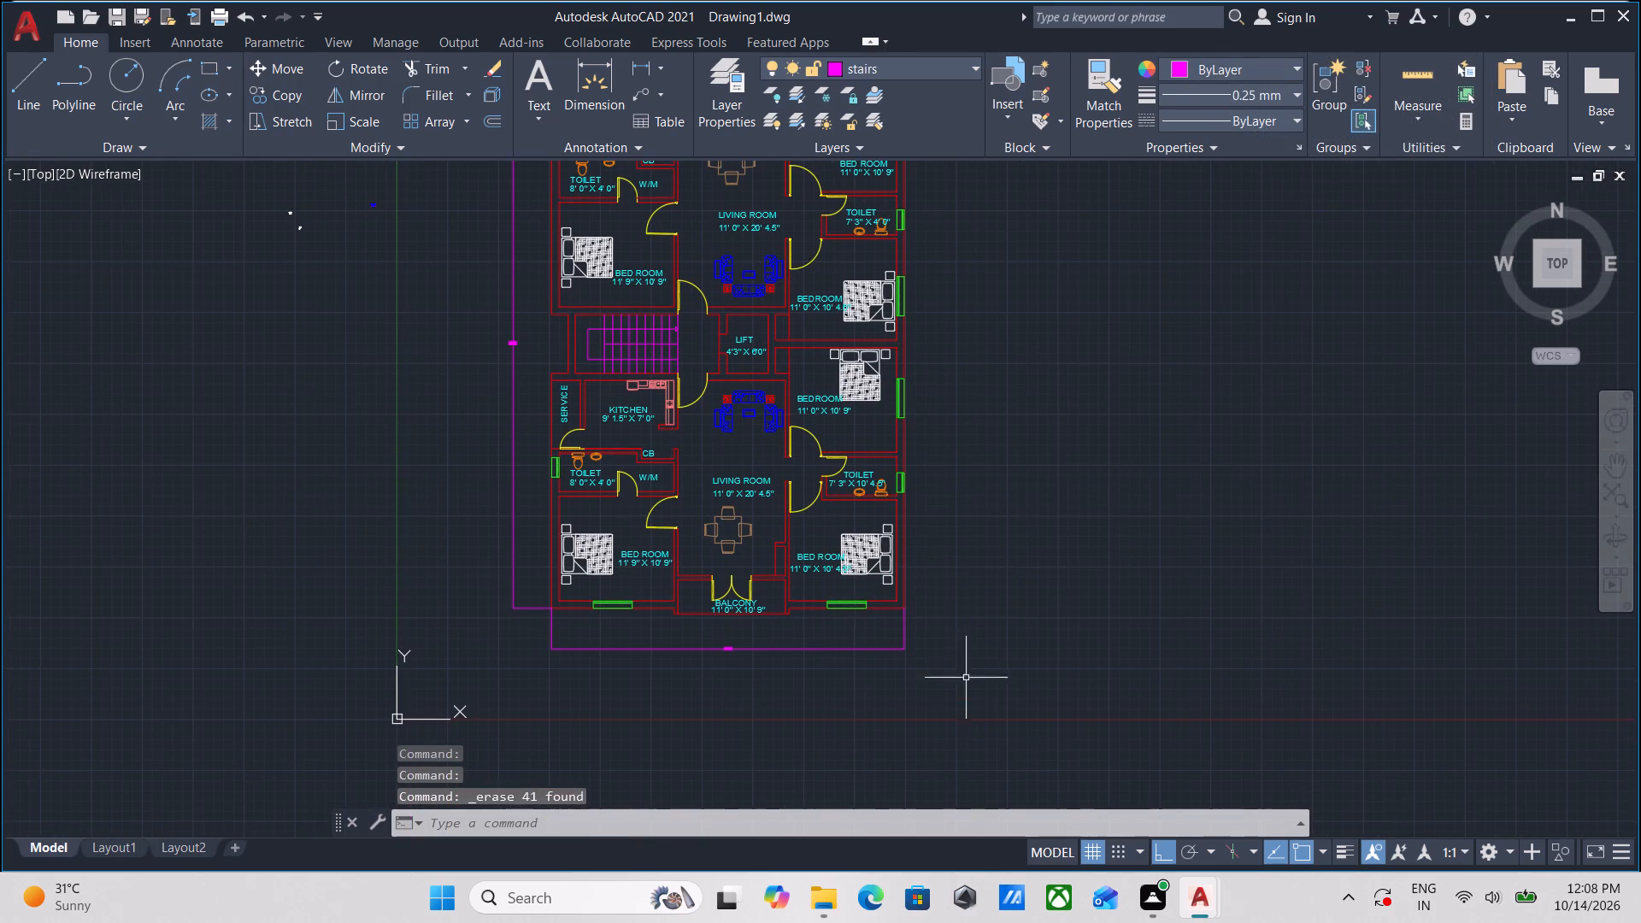
{"action": "left_click", "coordinate": [966, 721]}
{"action": "middle_click_drag", "start_coordinate": [729, 401], "coordinate": [832, 571]}
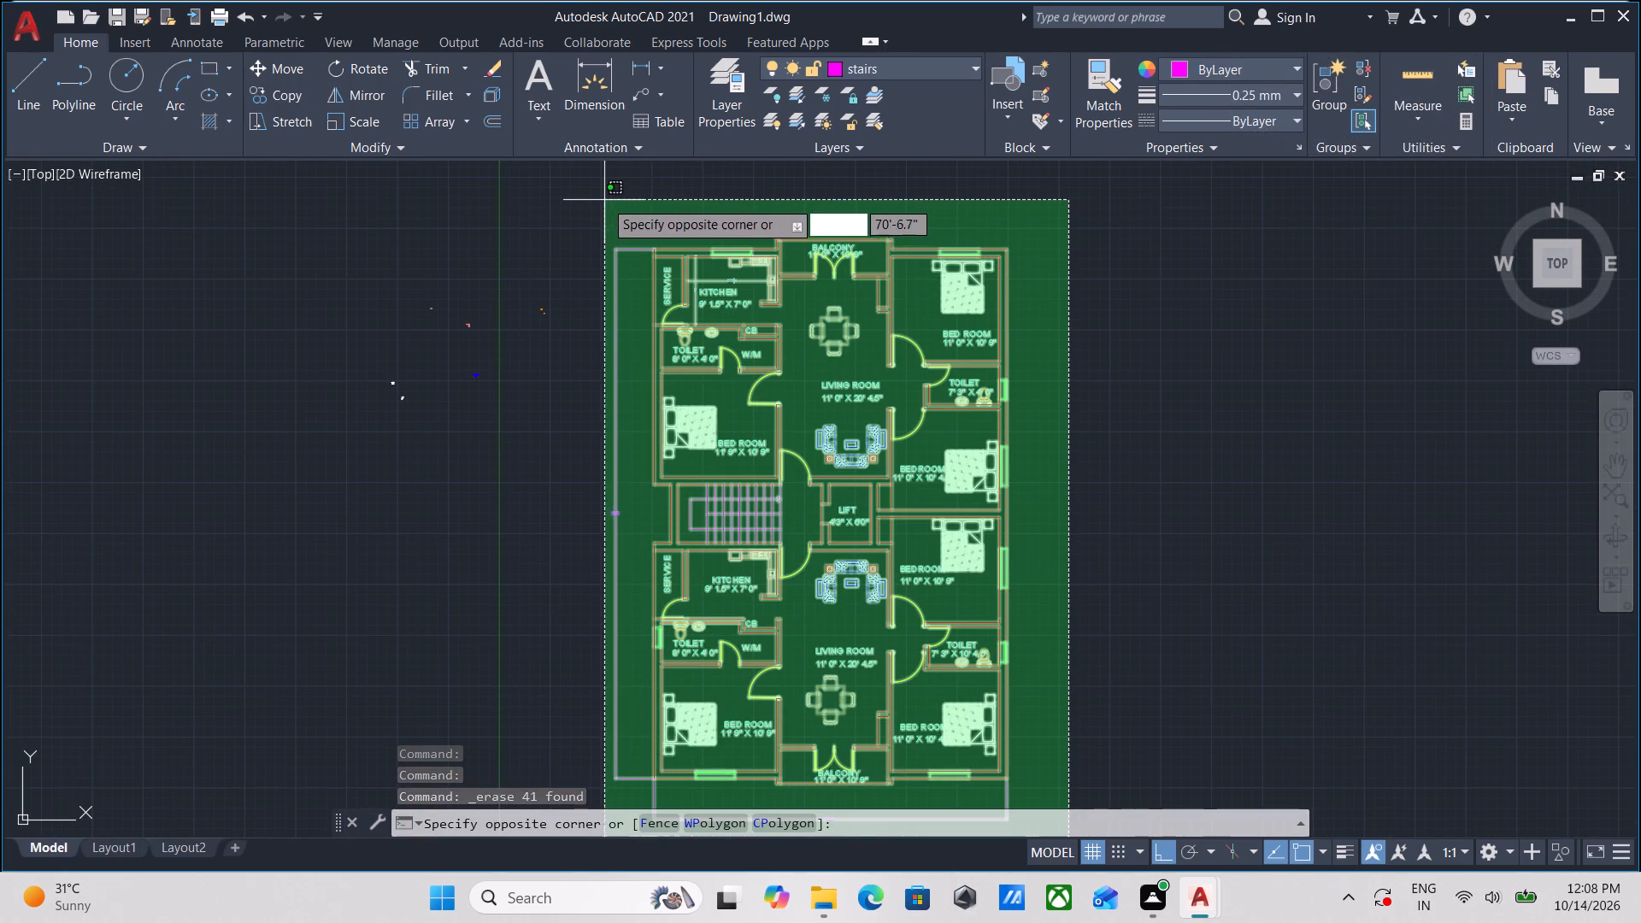
{"action": "left_click", "coordinate": [597, 200]}
{"action": "middle_click_drag", "start_coordinate": [1227, 495], "coordinate": [1135, 366]}
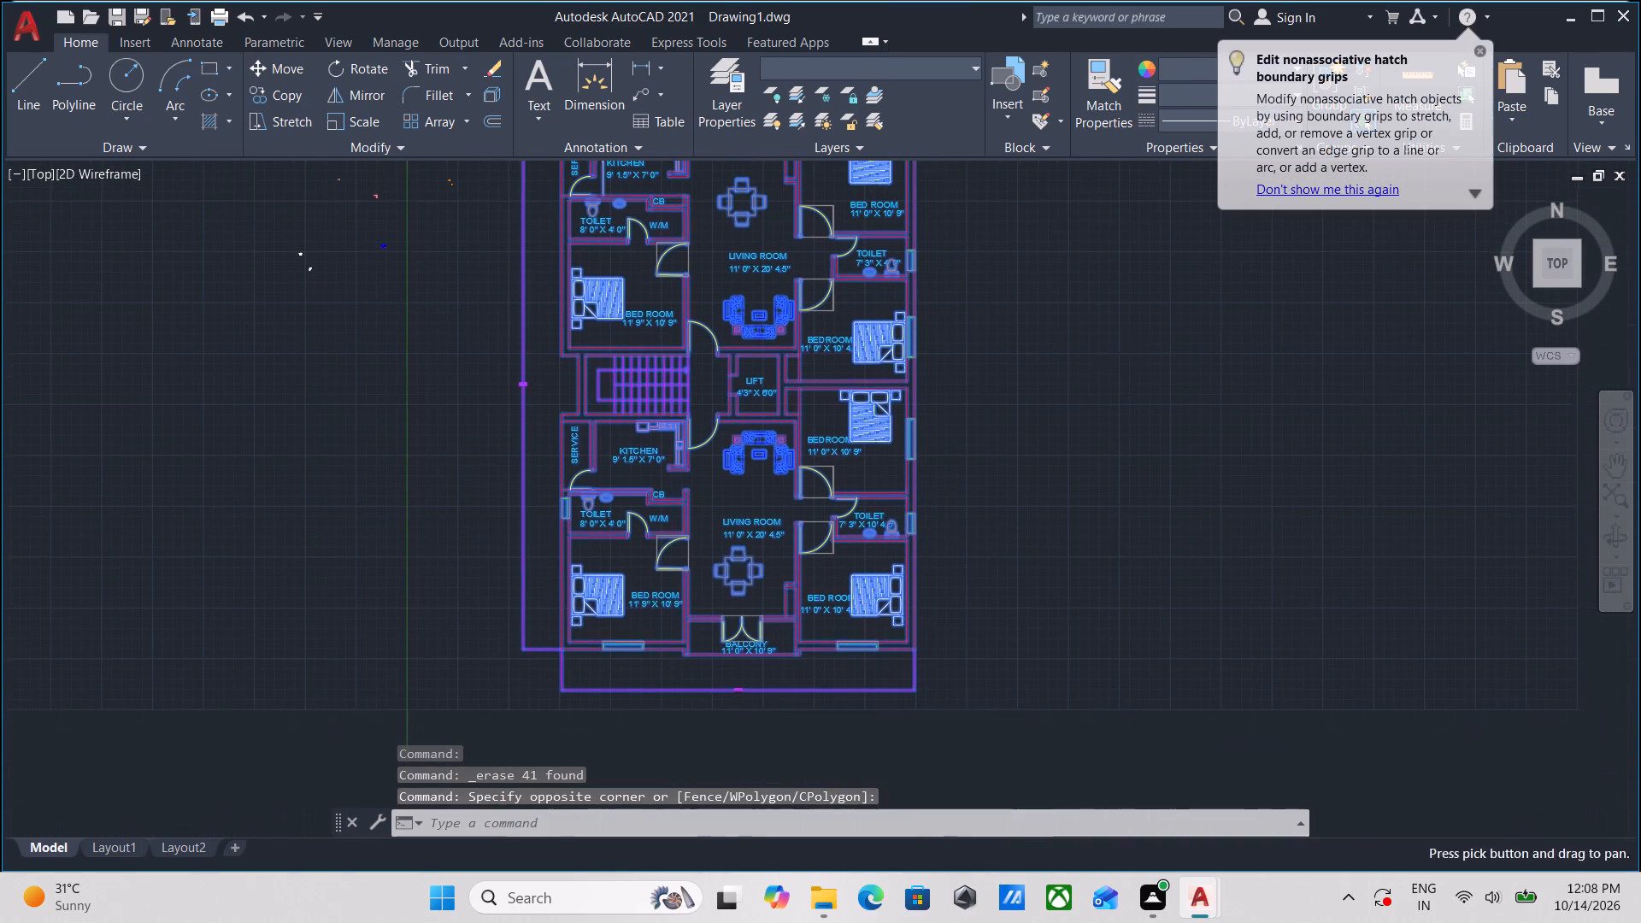
{"action": "type", "text": "CO"}
{"action": "key", "text": "Return"}
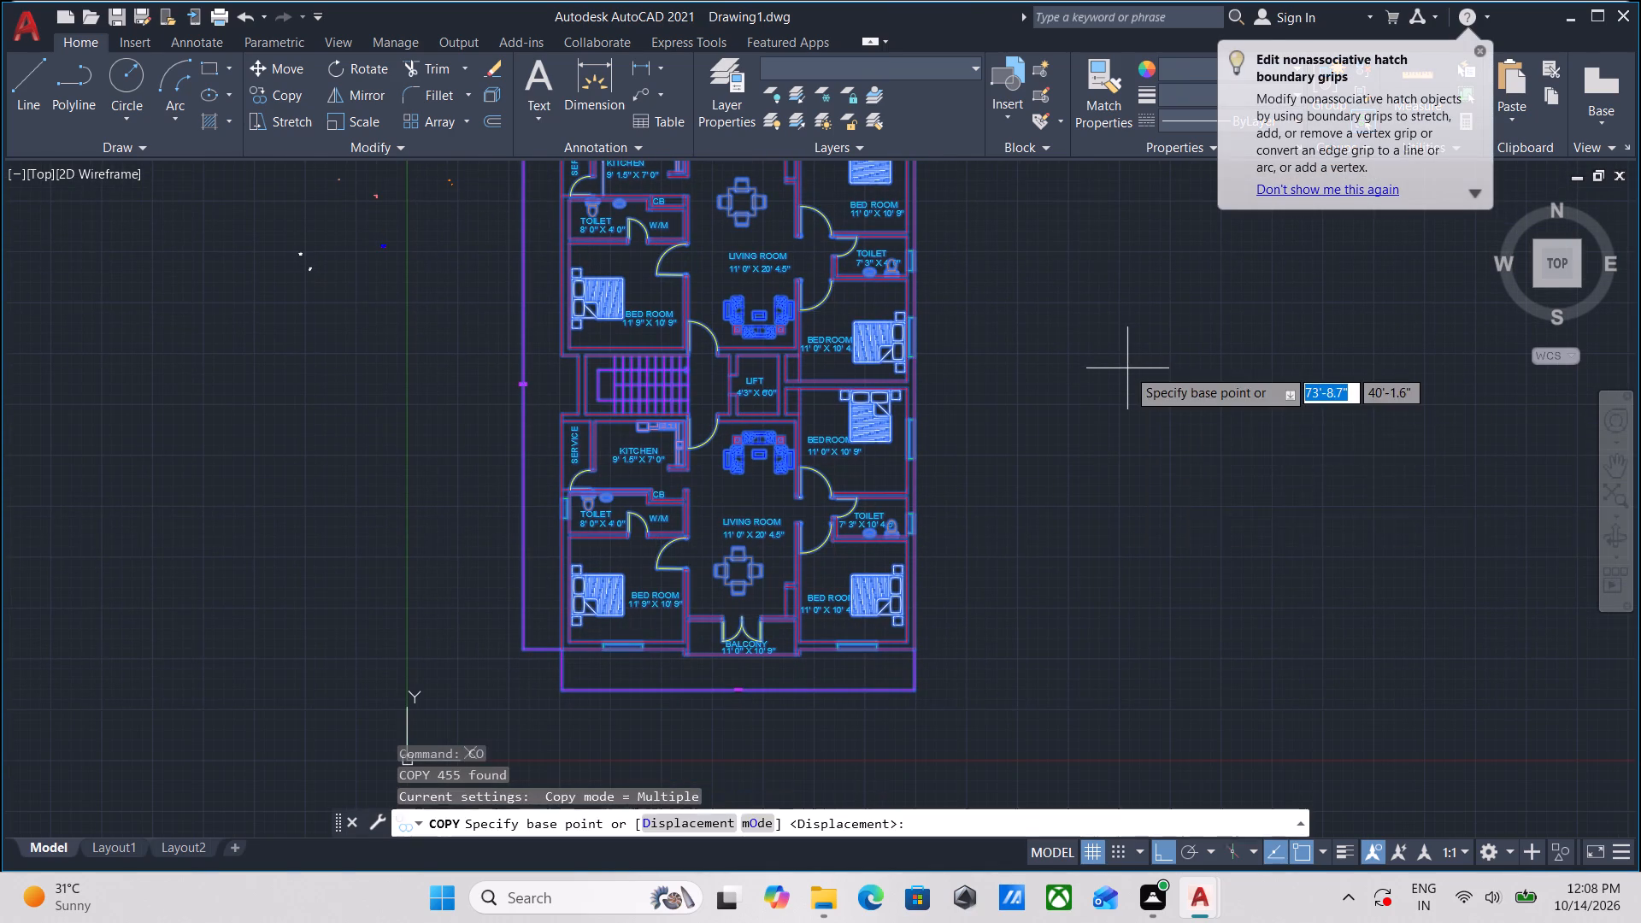
{"action": "scroll", "coordinate": [513, 644], "scroll_direction": "up", "scroll_amount": 3}
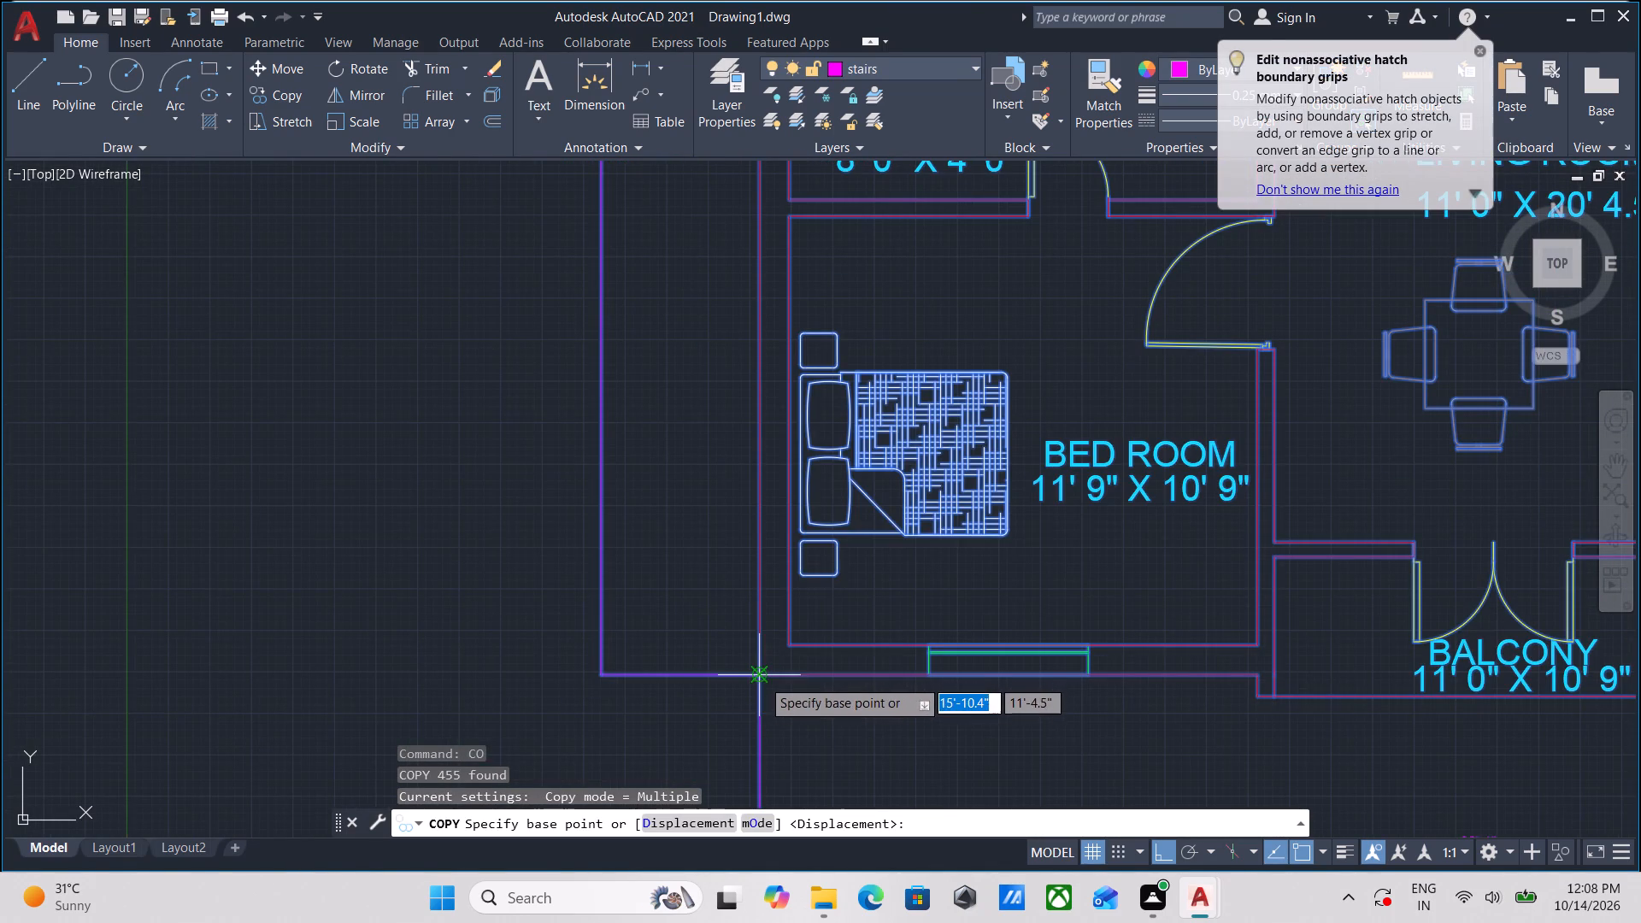
{"action": "left_click", "coordinate": [762, 679]}
{"action": "middle_click_drag", "start_coordinate": [1010, 676], "coordinate": [391, 573]}
{"action": "scroll", "coordinate": [1009, 676], "scroll_direction": "down", "scroll_amount": 1}
{"action": "scroll", "coordinate": [851, 580], "scroll_direction": "down", "scroll_amount": 1}
{"action": "middle_click_drag", "start_coordinate": [854, 580], "coordinate": [440, 570]}
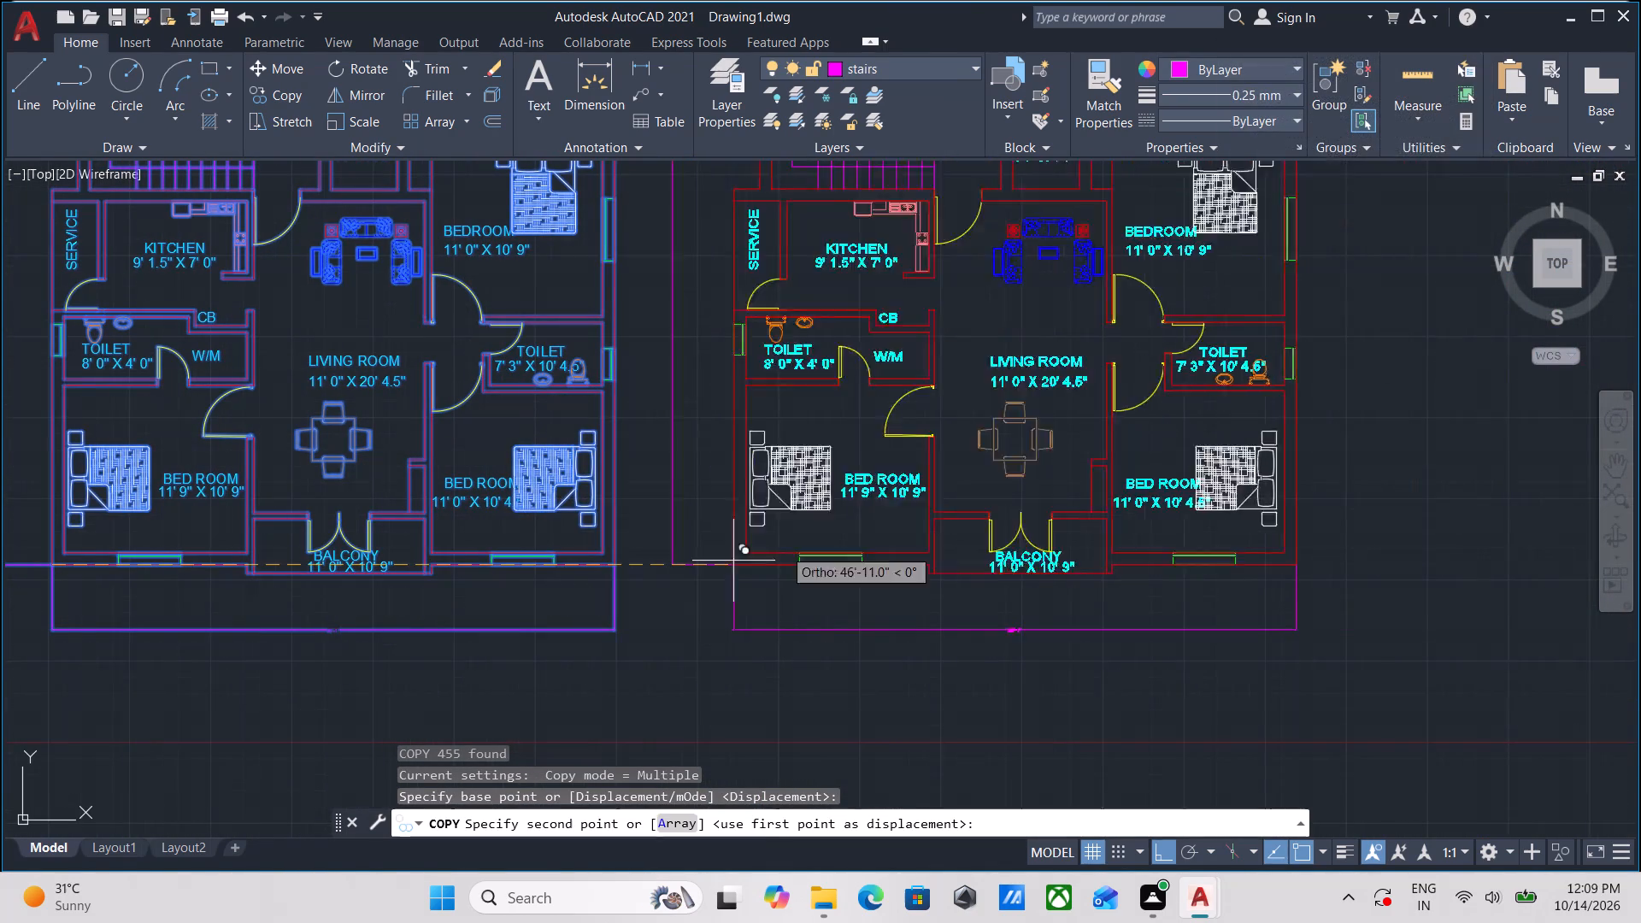
{"action": "left_click", "coordinate": [966, 550]}
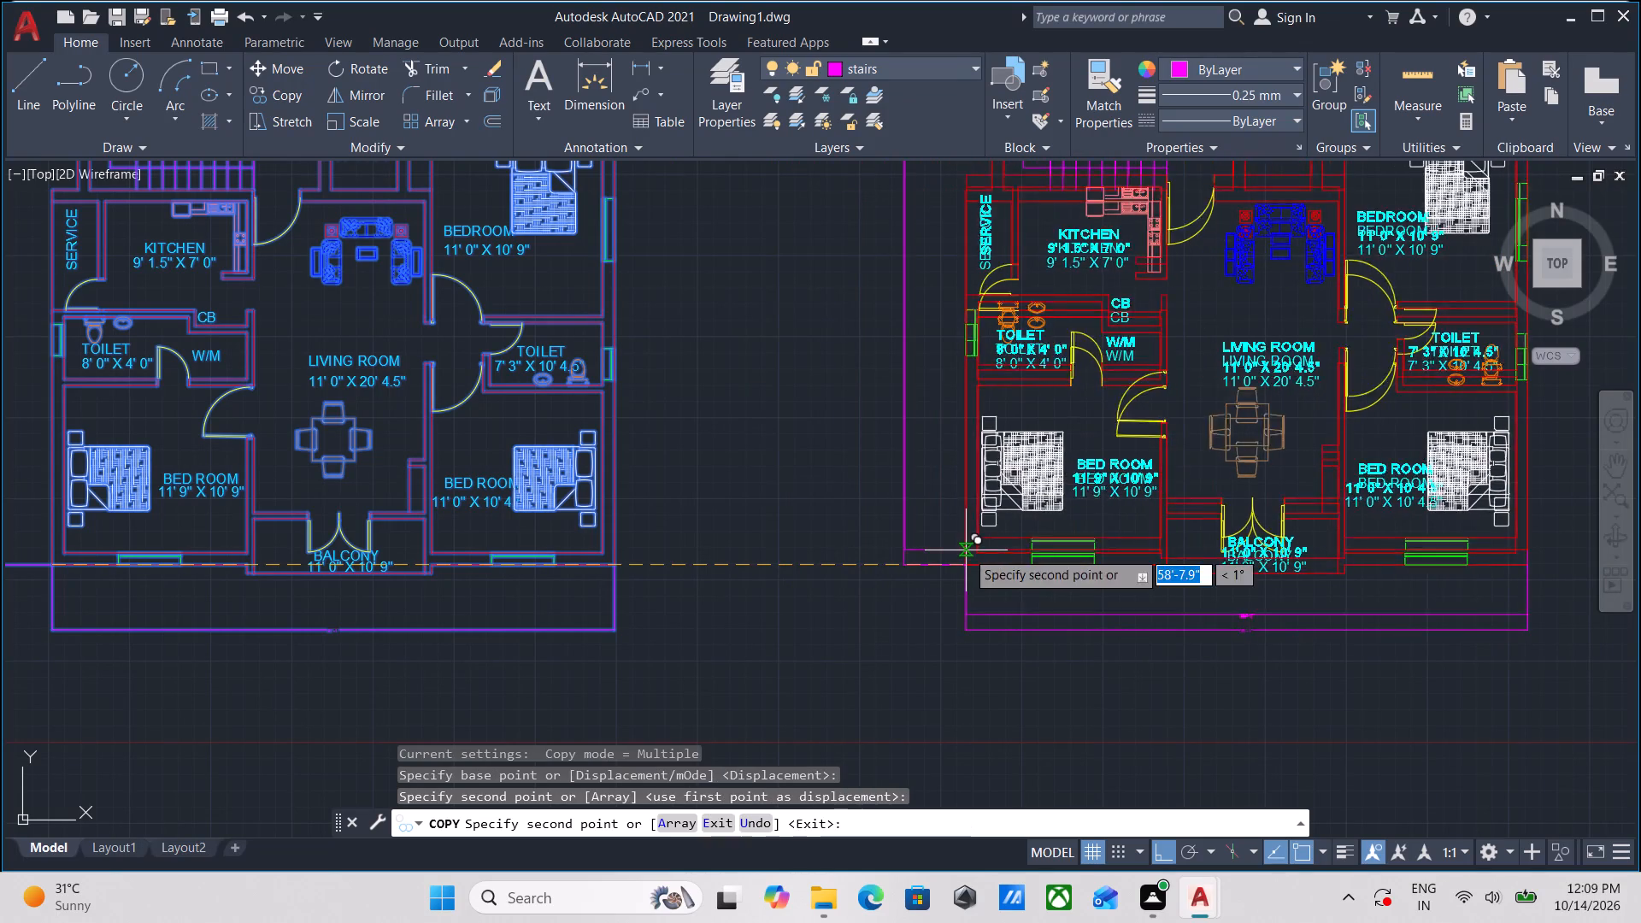
{"action": "key", "text": "Escape"}
In the copied plan, erase the two wall lines between the upper flat's service area and kitchen.
{"action": "scroll", "coordinate": [836, 540], "scroll_direction": "down", "scroll_amount": 2}
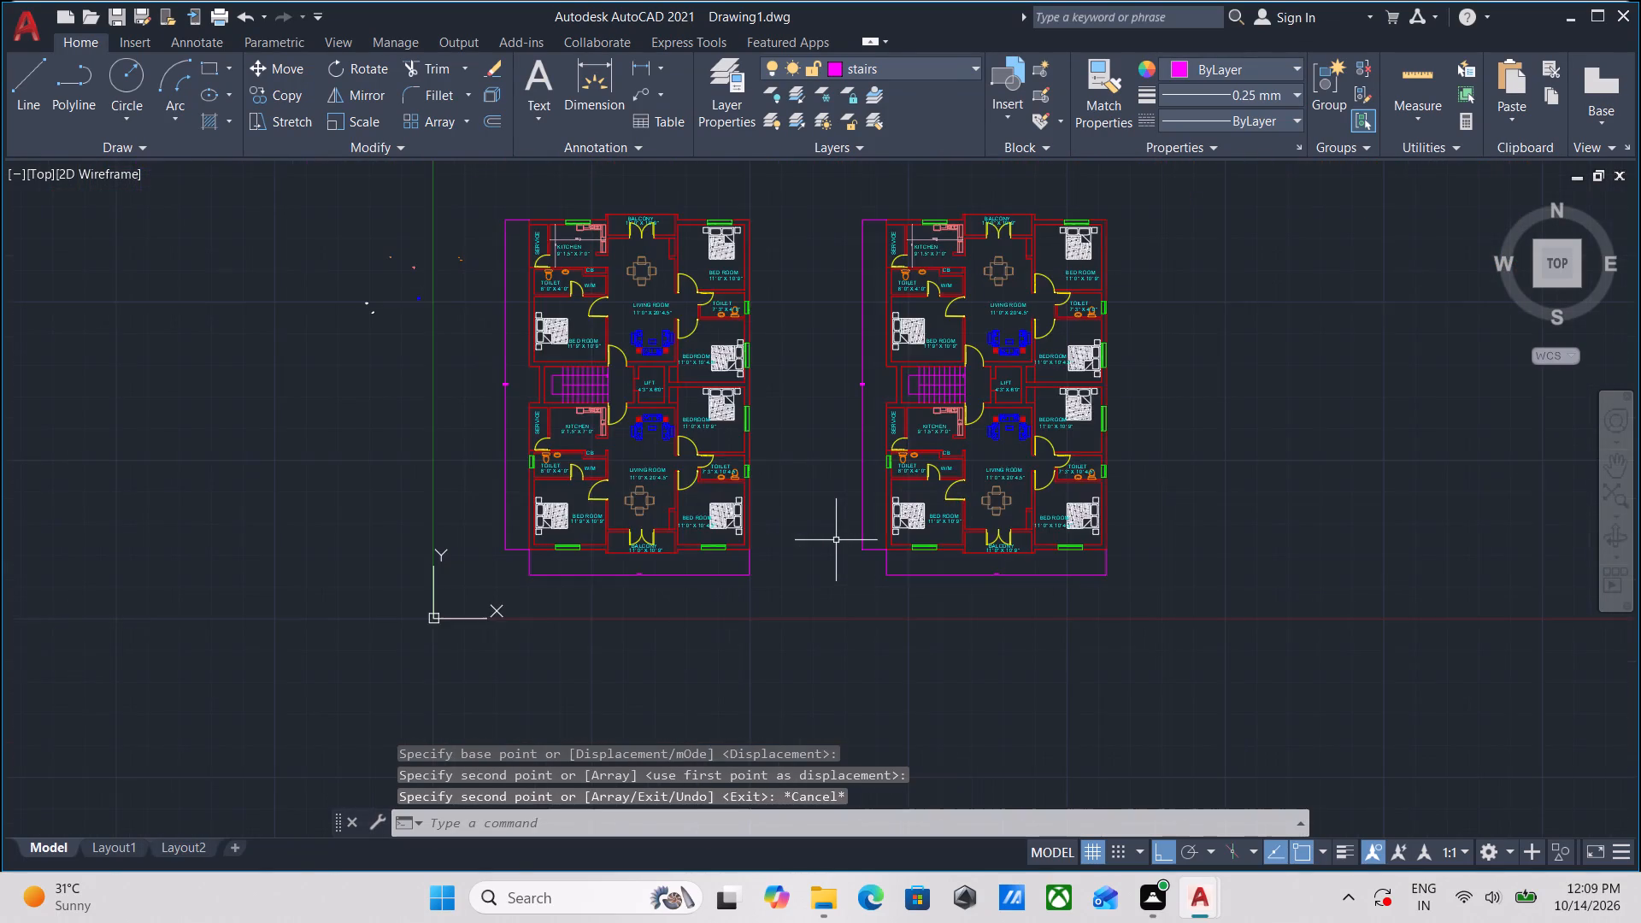
{"action": "middle_click_drag", "start_coordinate": [822, 519], "coordinate": [730, 642]}
{"action": "scroll", "coordinate": [823, 377], "scroll_direction": "up", "scroll_amount": 2}
{"action": "scroll", "coordinate": [750, 355], "scroll_direction": "up", "scroll_amount": 2}
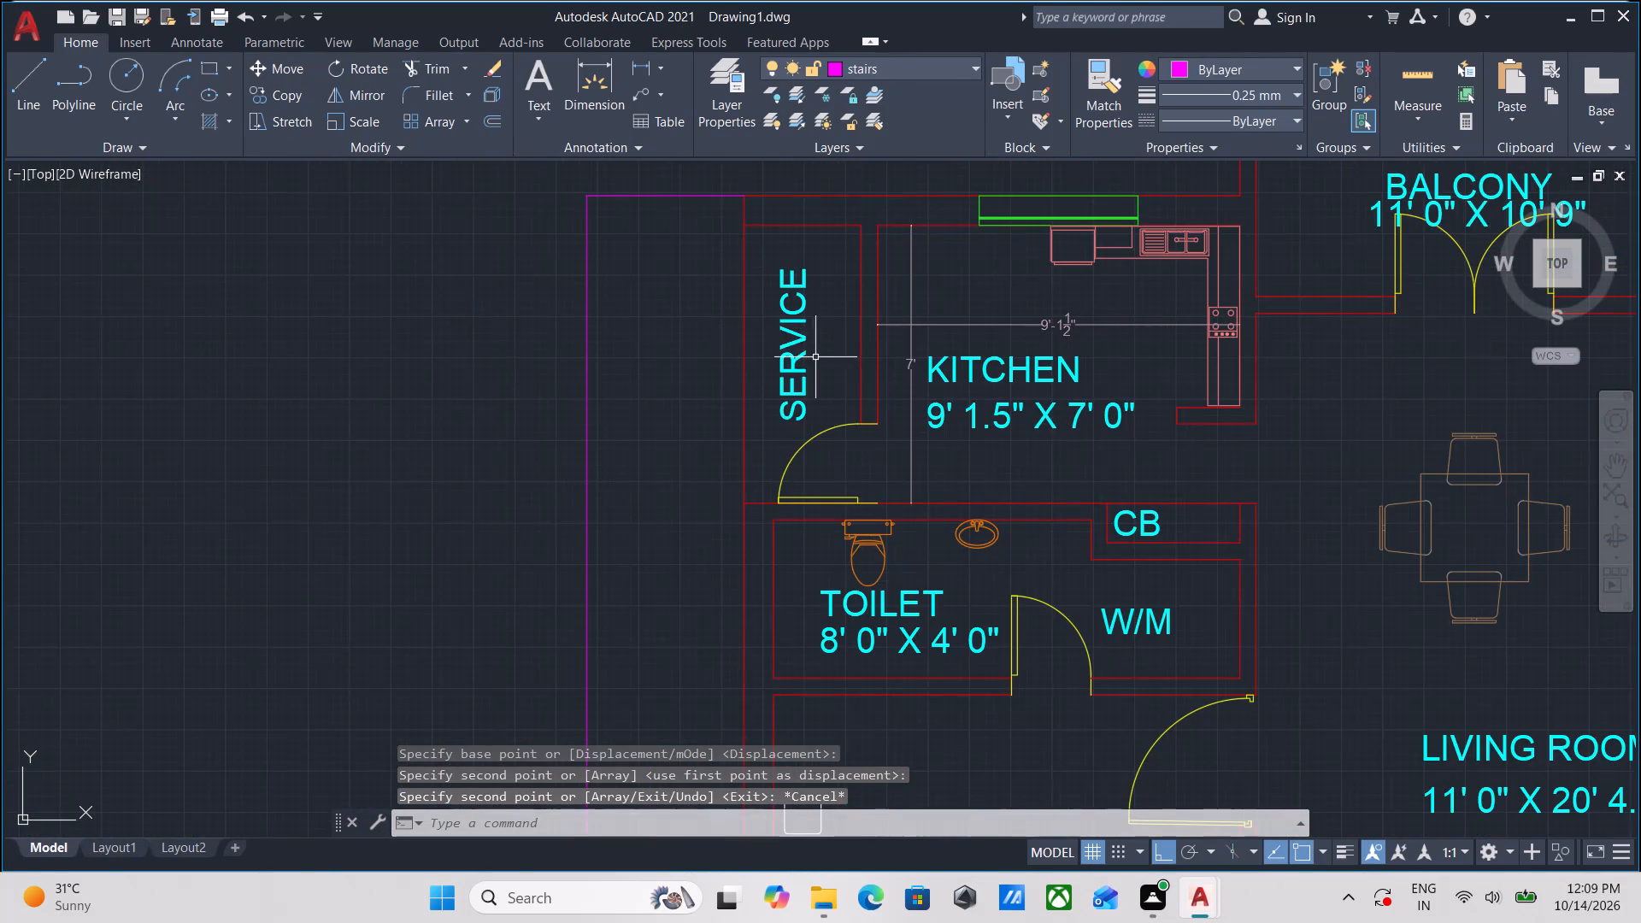
{"action": "scroll", "coordinate": [815, 357], "scroll_direction": "up", "scroll_amount": 2}
{"action": "scroll", "coordinate": [827, 352], "scroll_direction": "down", "scroll_amount": 2}
{"action": "middle_click_drag", "start_coordinate": [827, 352], "coordinate": [744, 425]}
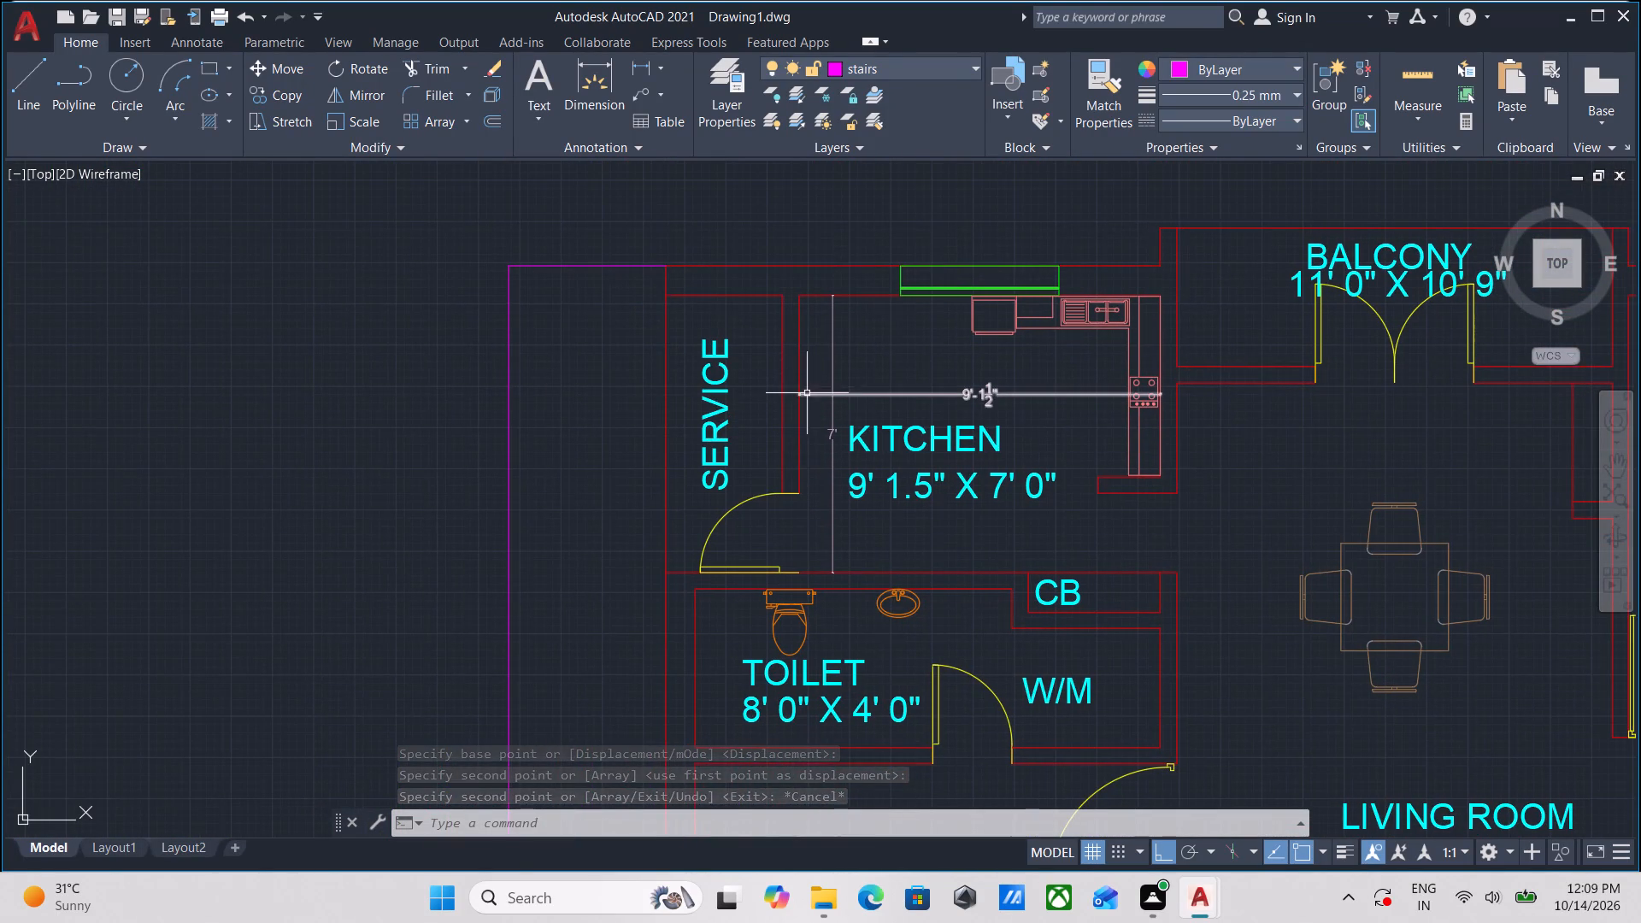
{"action": "scroll", "coordinate": [778, 454], "scroll_direction": "down", "scroll_amount": 1}
{"action": "middle_click_drag", "start_coordinate": [778, 454], "coordinate": [789, 378]}
{"action": "scroll", "coordinate": [809, 383], "scroll_direction": "up", "scroll_amount": 1}
{"action": "left_click", "coordinate": [809, 393]}
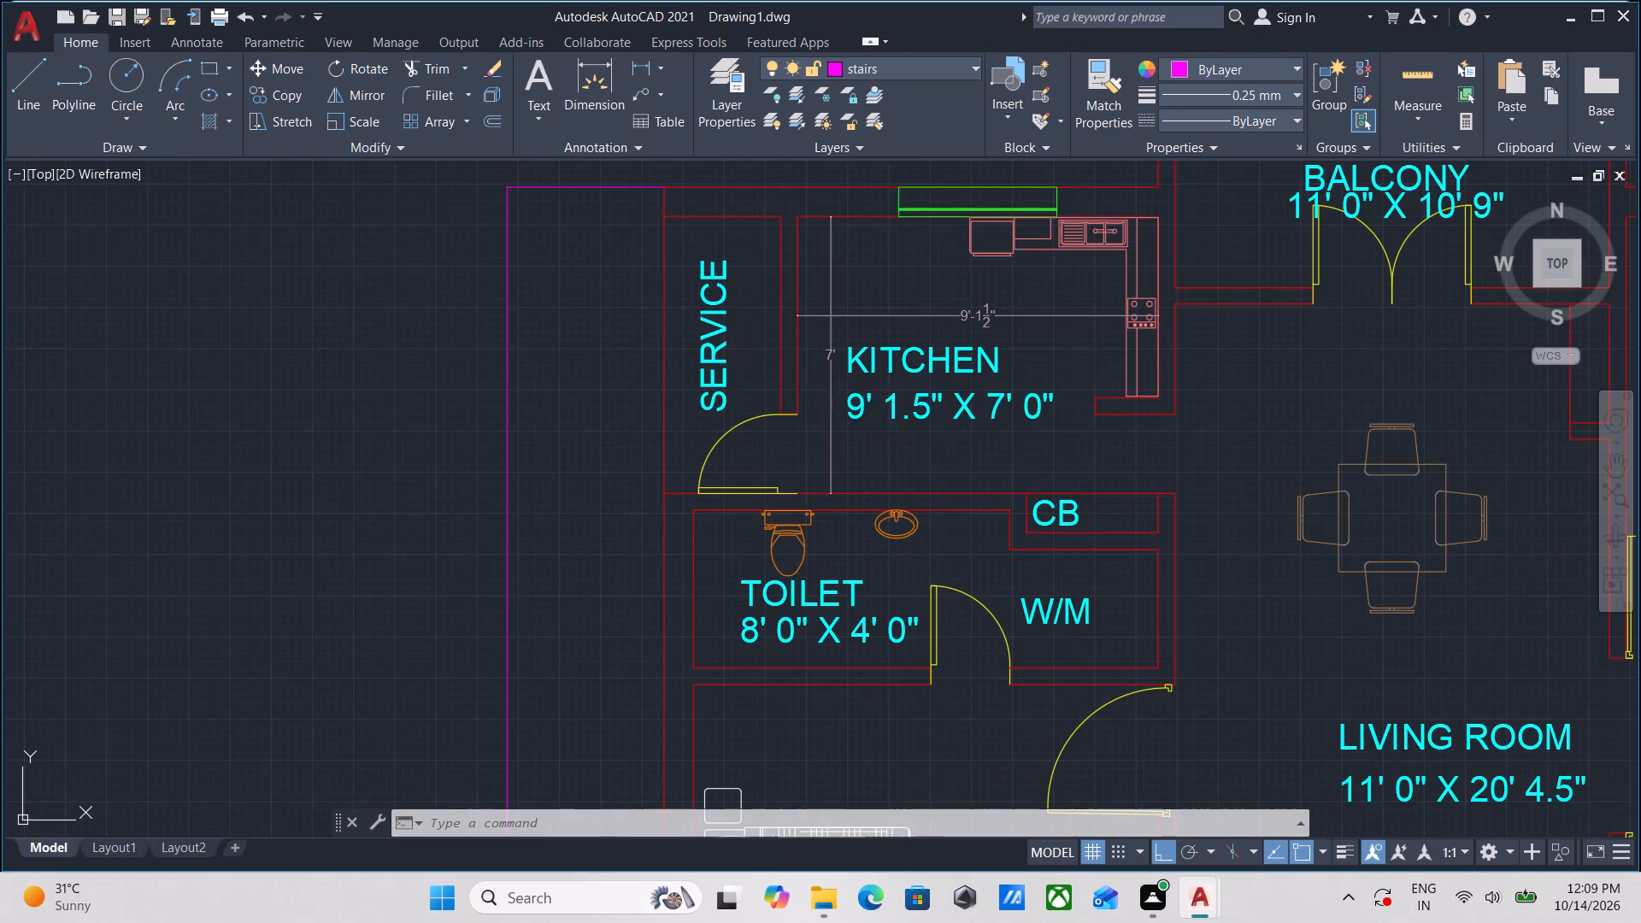
{"action": "left_click", "coordinate": [768, 356]}
{"action": "right_click", "coordinate": [768, 356]}
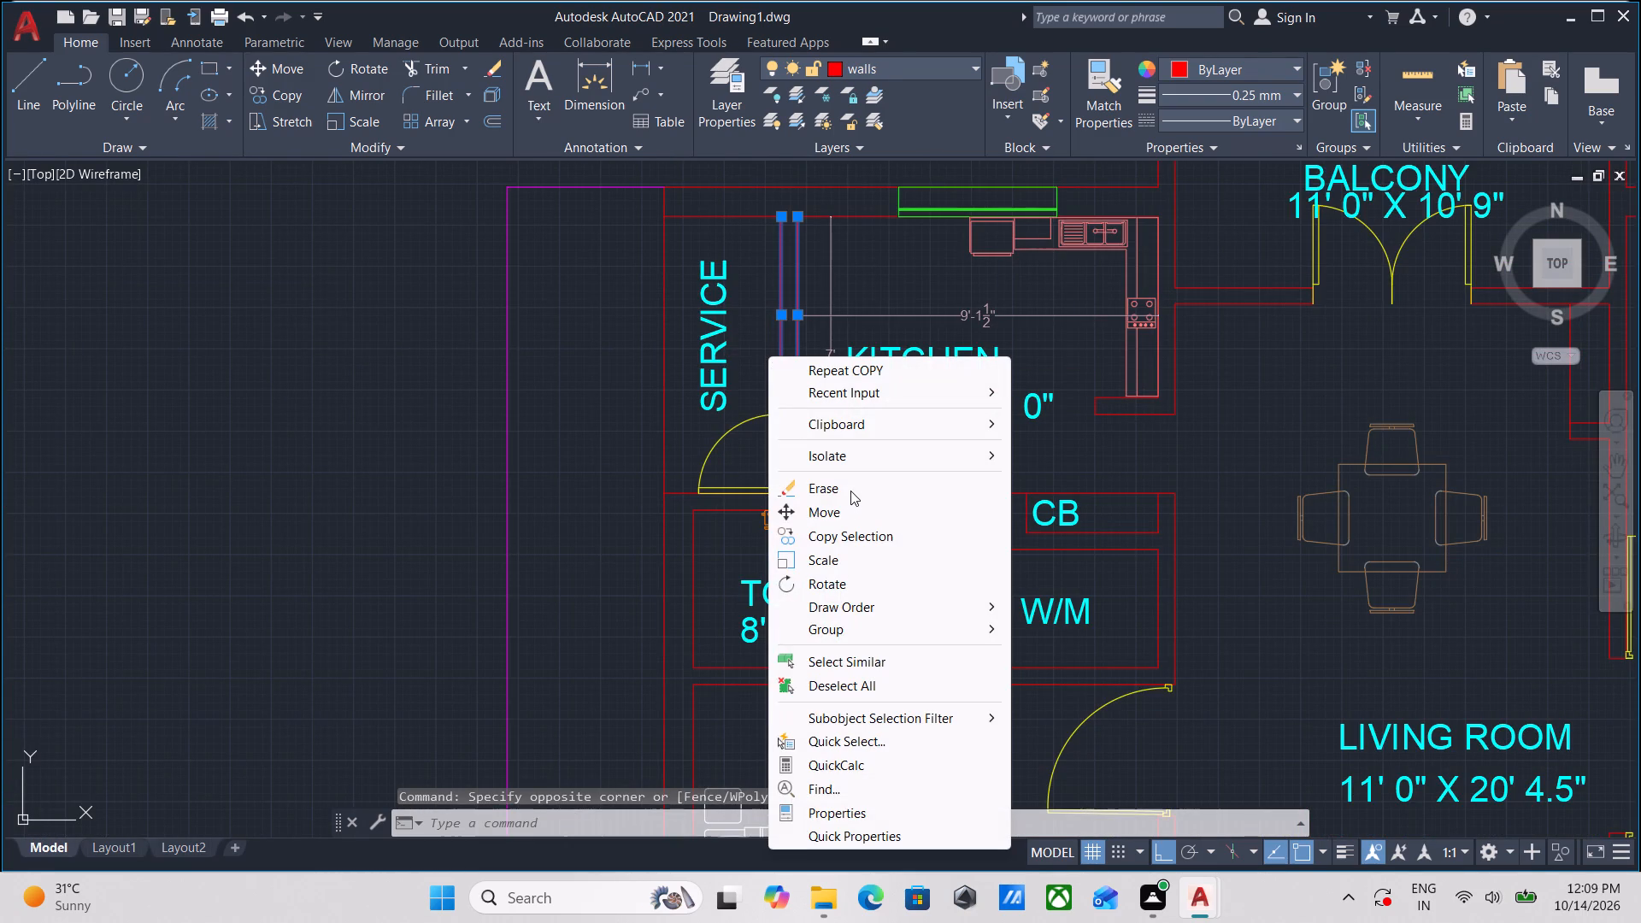
{"action": "left_click", "coordinate": [850, 491]}
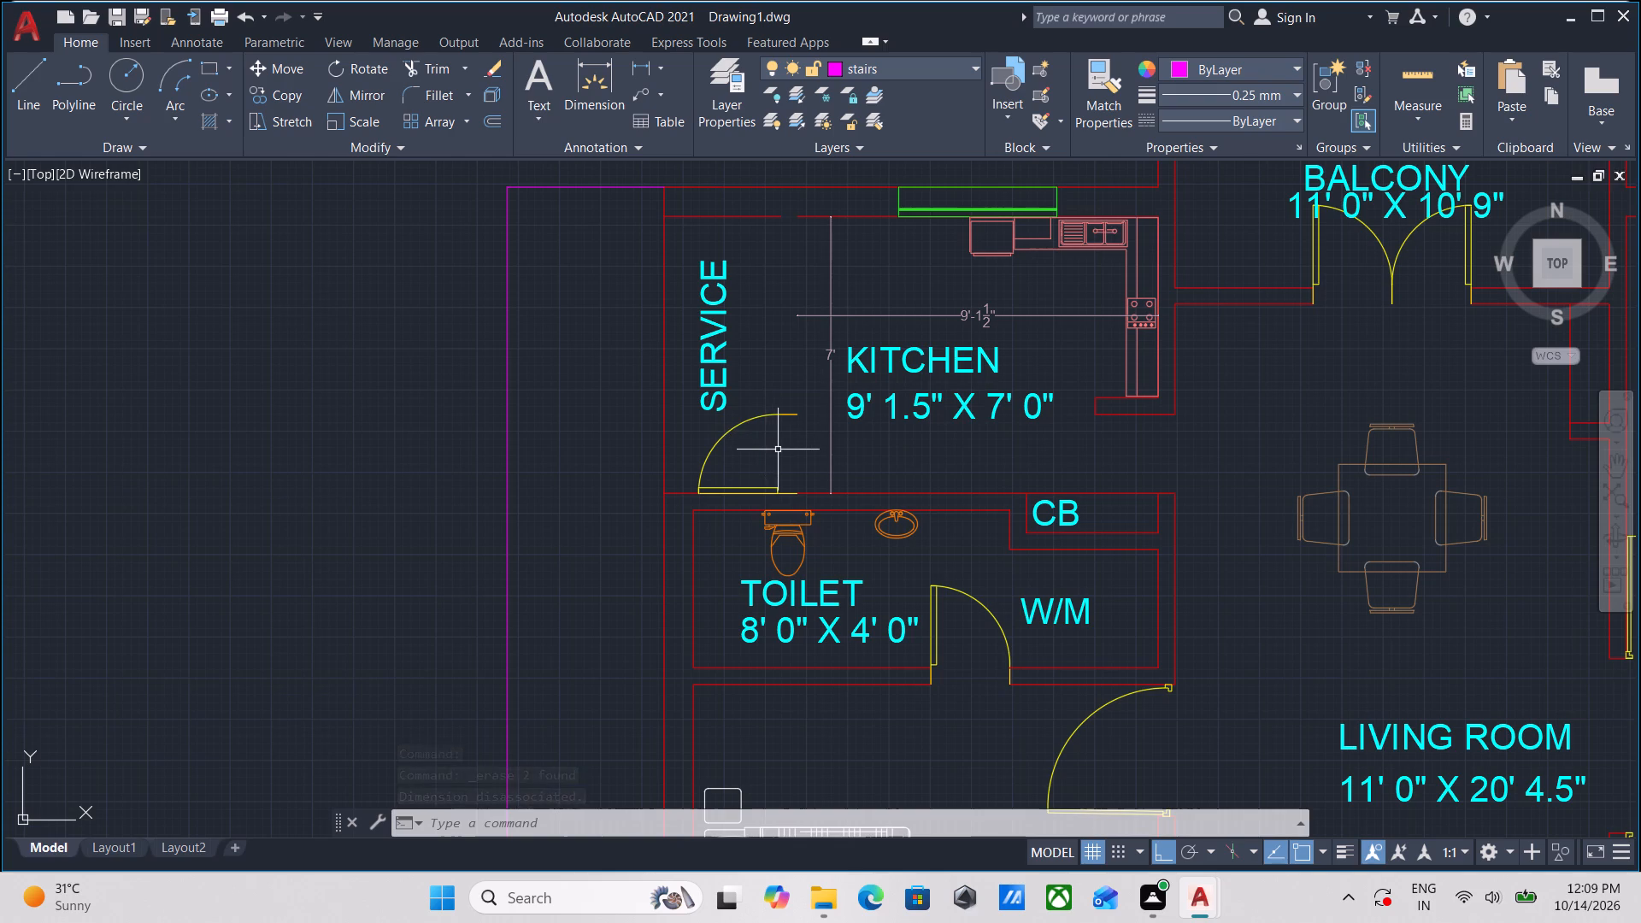
Erase the door between the upper flat's service area and kitchen in the copied plan.
{"action": "scroll", "coordinate": [779, 450], "scroll_direction": "down", "scroll_amount": 1}
{"action": "scroll", "coordinate": [772, 453], "scroll_direction": "up", "scroll_amount": 2}
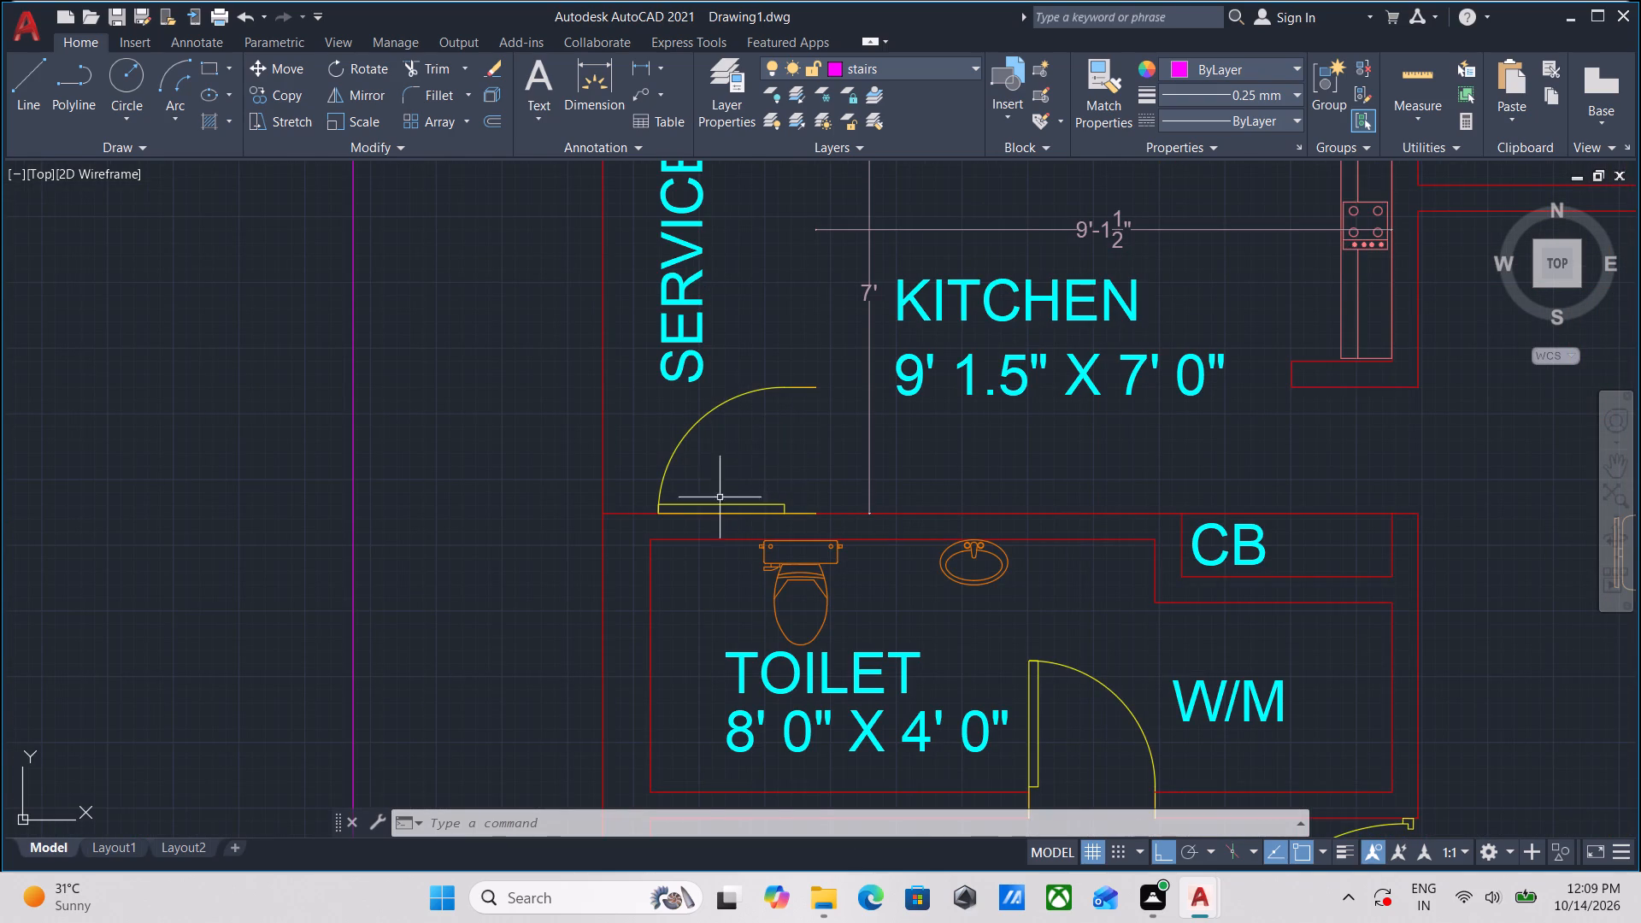
{"action": "left_click", "coordinate": [697, 472]}
{"action": "left_click", "coordinate": [664, 385]}
{"action": "right_click", "coordinate": [664, 385]}
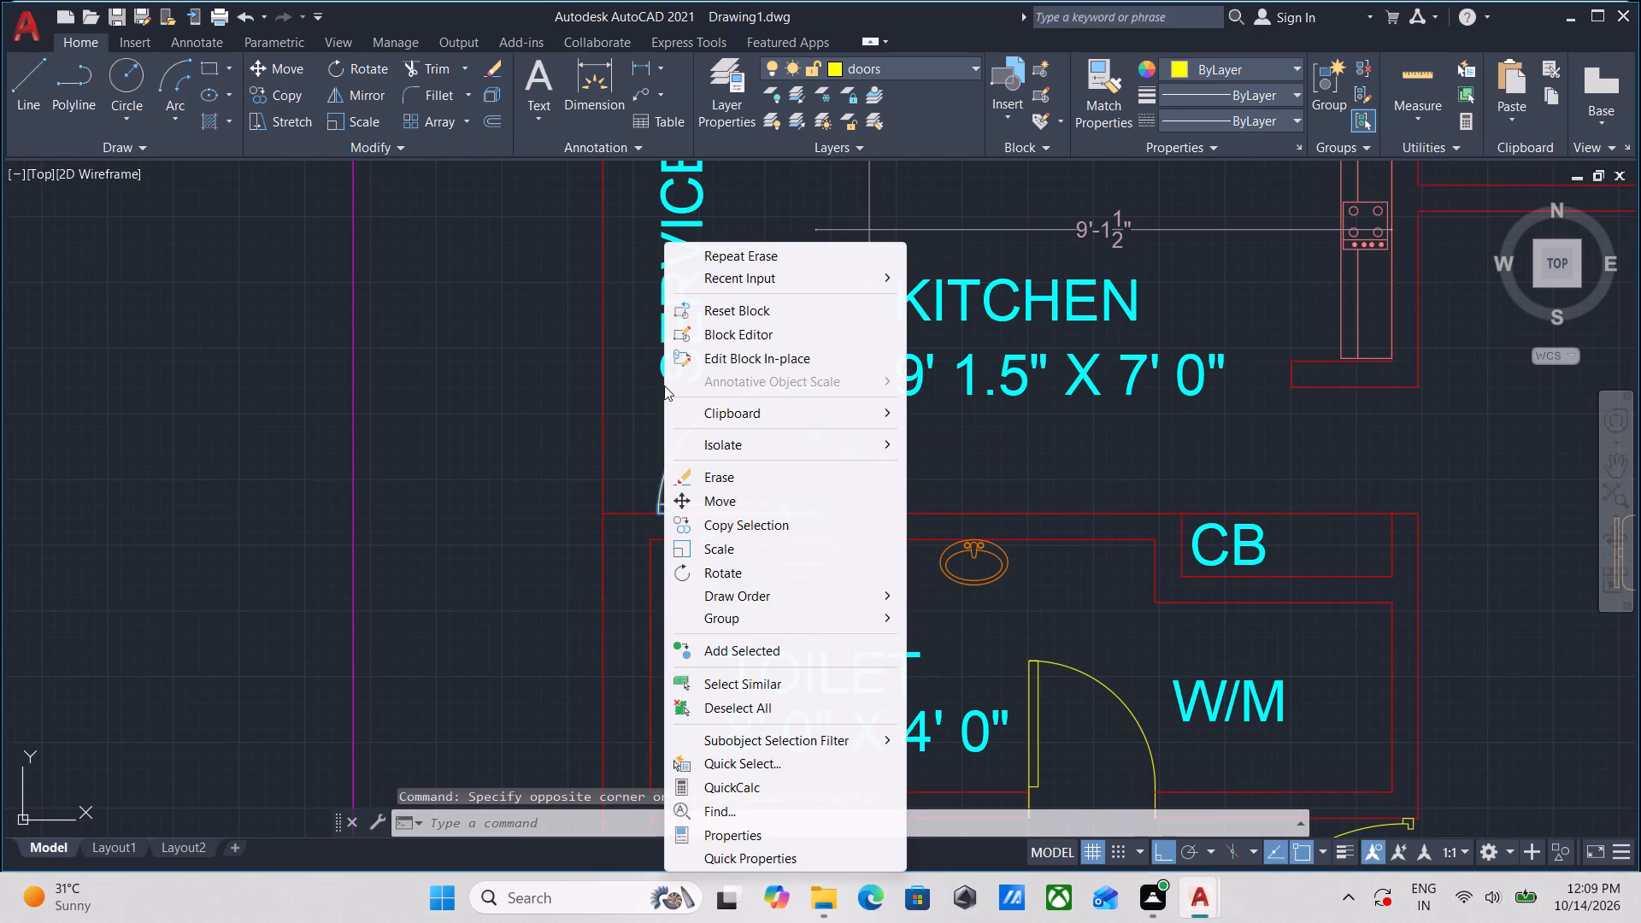
{"action": "left_click", "coordinate": [732, 476]}
Erase the leftover short wall end line between the service area and kitchen in the copied plan.
{"action": "scroll", "coordinate": [741, 471], "scroll_direction": "down", "scroll_amount": 2}
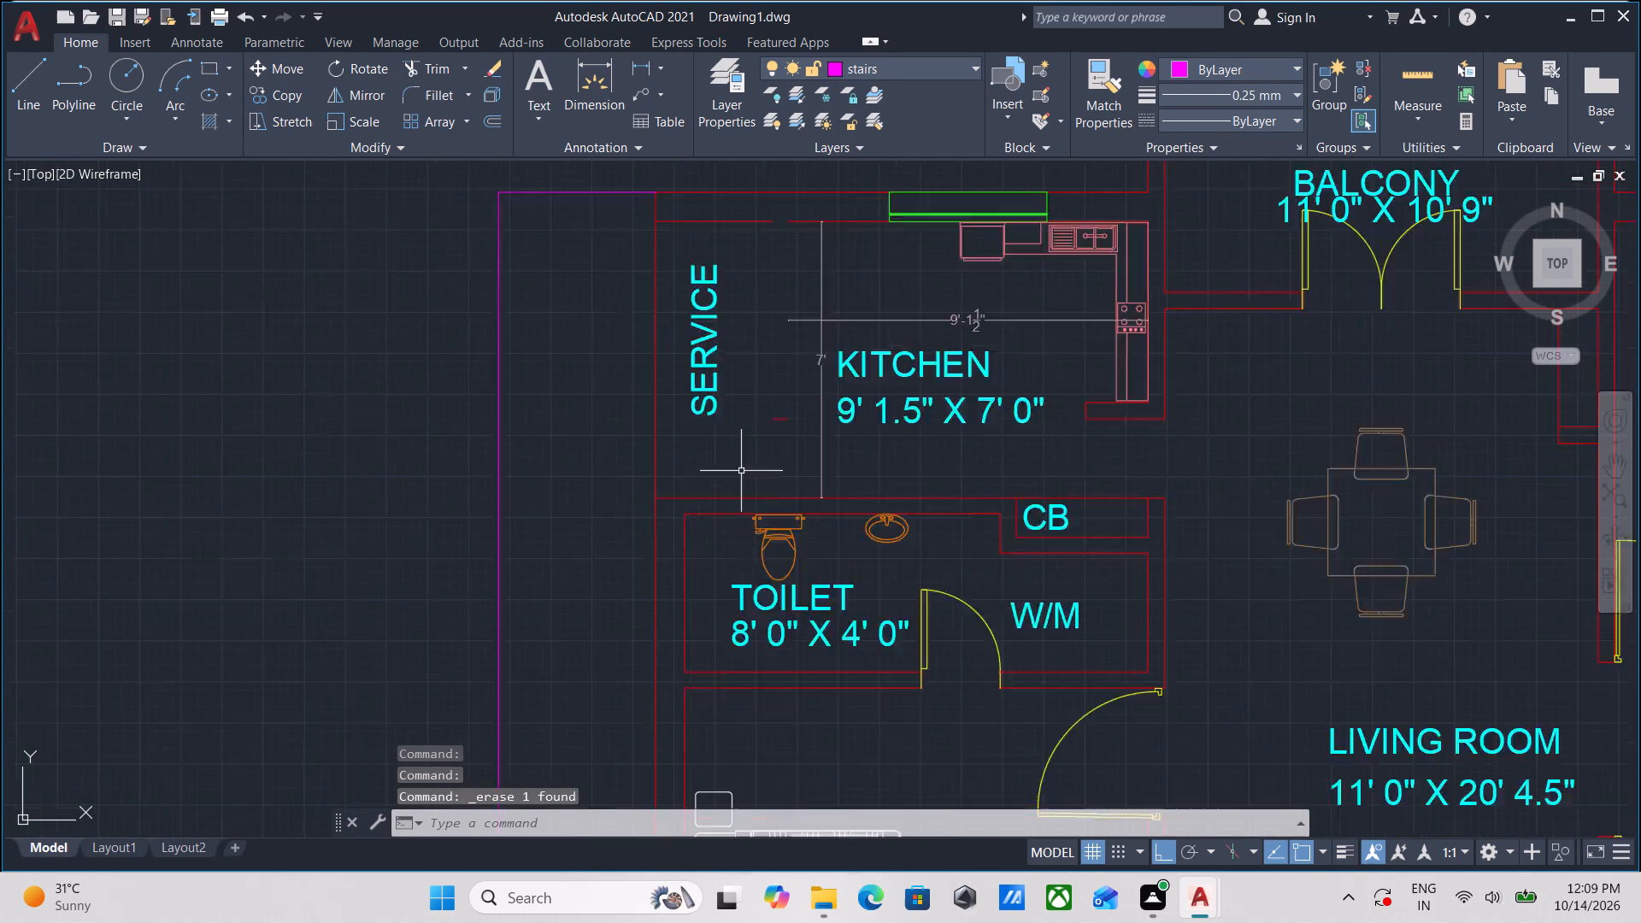
{"action": "scroll", "coordinate": [768, 455], "scroll_direction": "up", "scroll_amount": 2}
{"action": "left_click", "coordinate": [768, 455]}
{"action": "left_click", "coordinate": [753, 380]}
{"action": "right_click", "coordinate": [753, 380]}
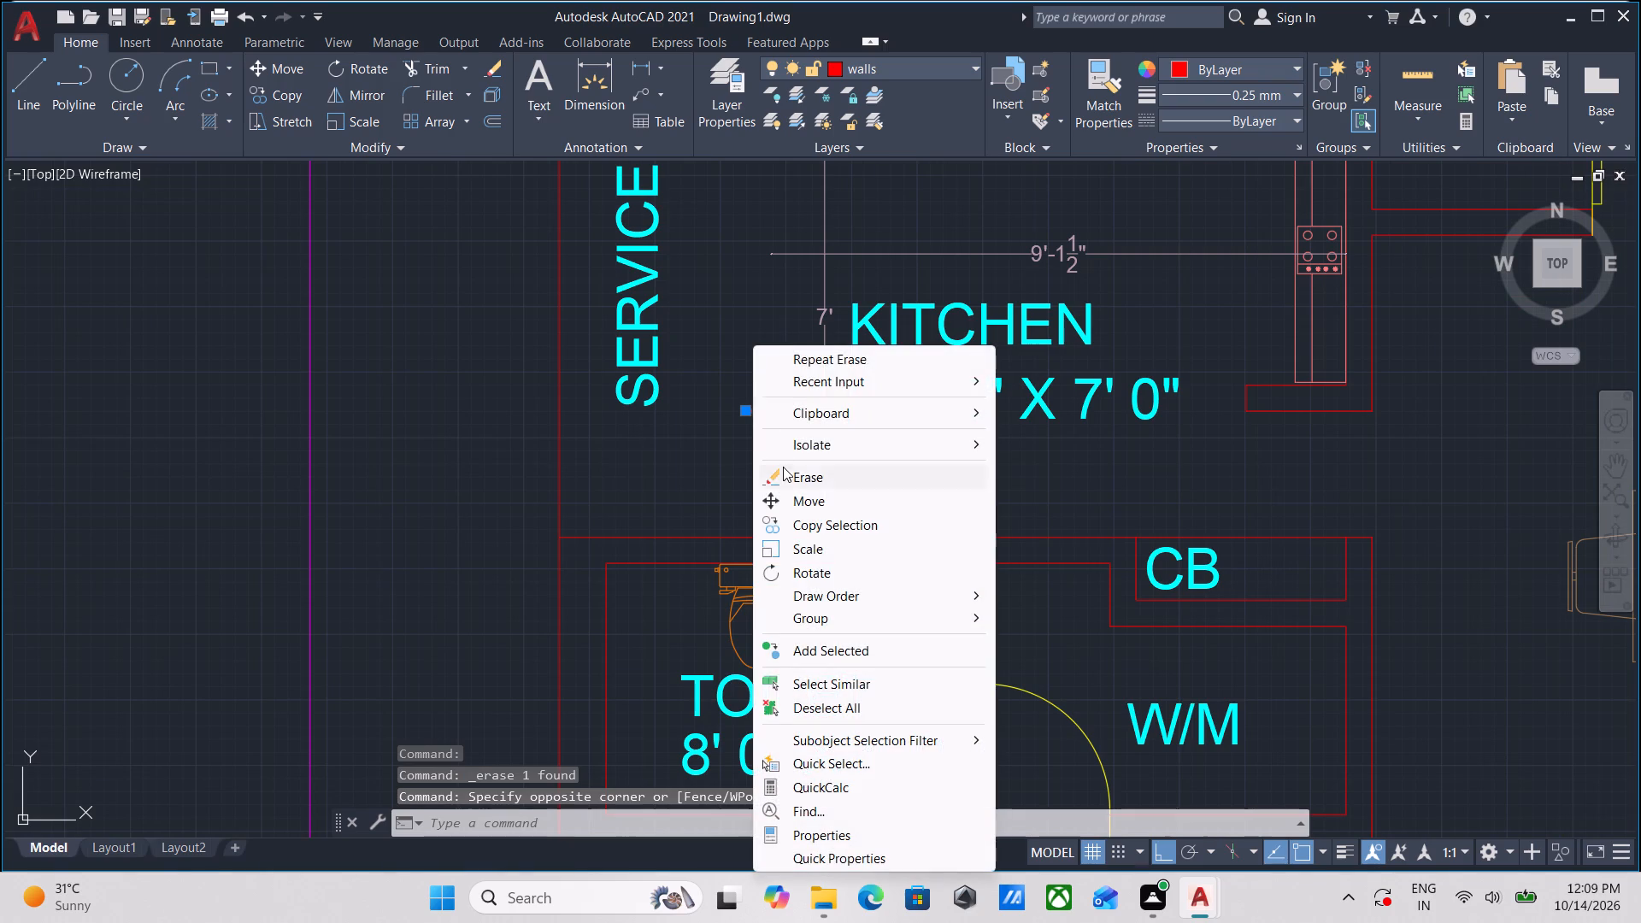
{"action": "left_click", "coordinate": [785, 474]}
In the copied plan, erase the upper flat's KITCHEN label, its 9' 1.5" X 7' 0" text and the two kitchen dimensions.
{"action": "scroll", "coordinate": [785, 474], "scroll_direction": "down", "scroll_amount": 2}
{"action": "middle_click_drag", "start_coordinate": [785, 474], "coordinate": [697, 484]}
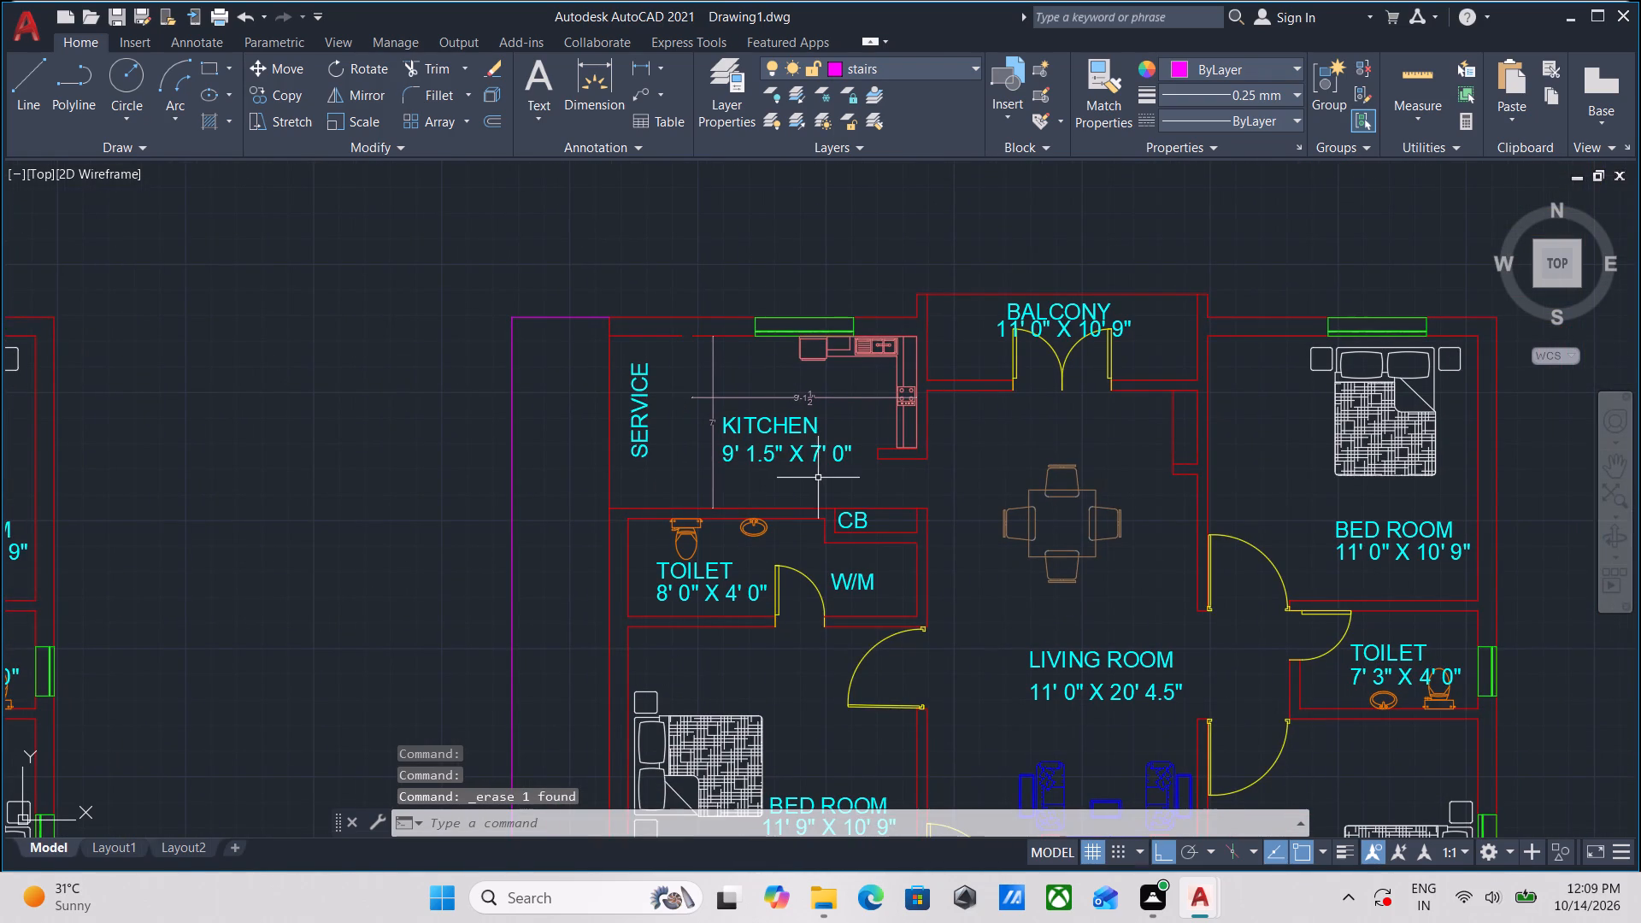
{"action": "left_click", "coordinate": [820, 479]}
{"action": "left_click", "coordinate": [691, 391]}
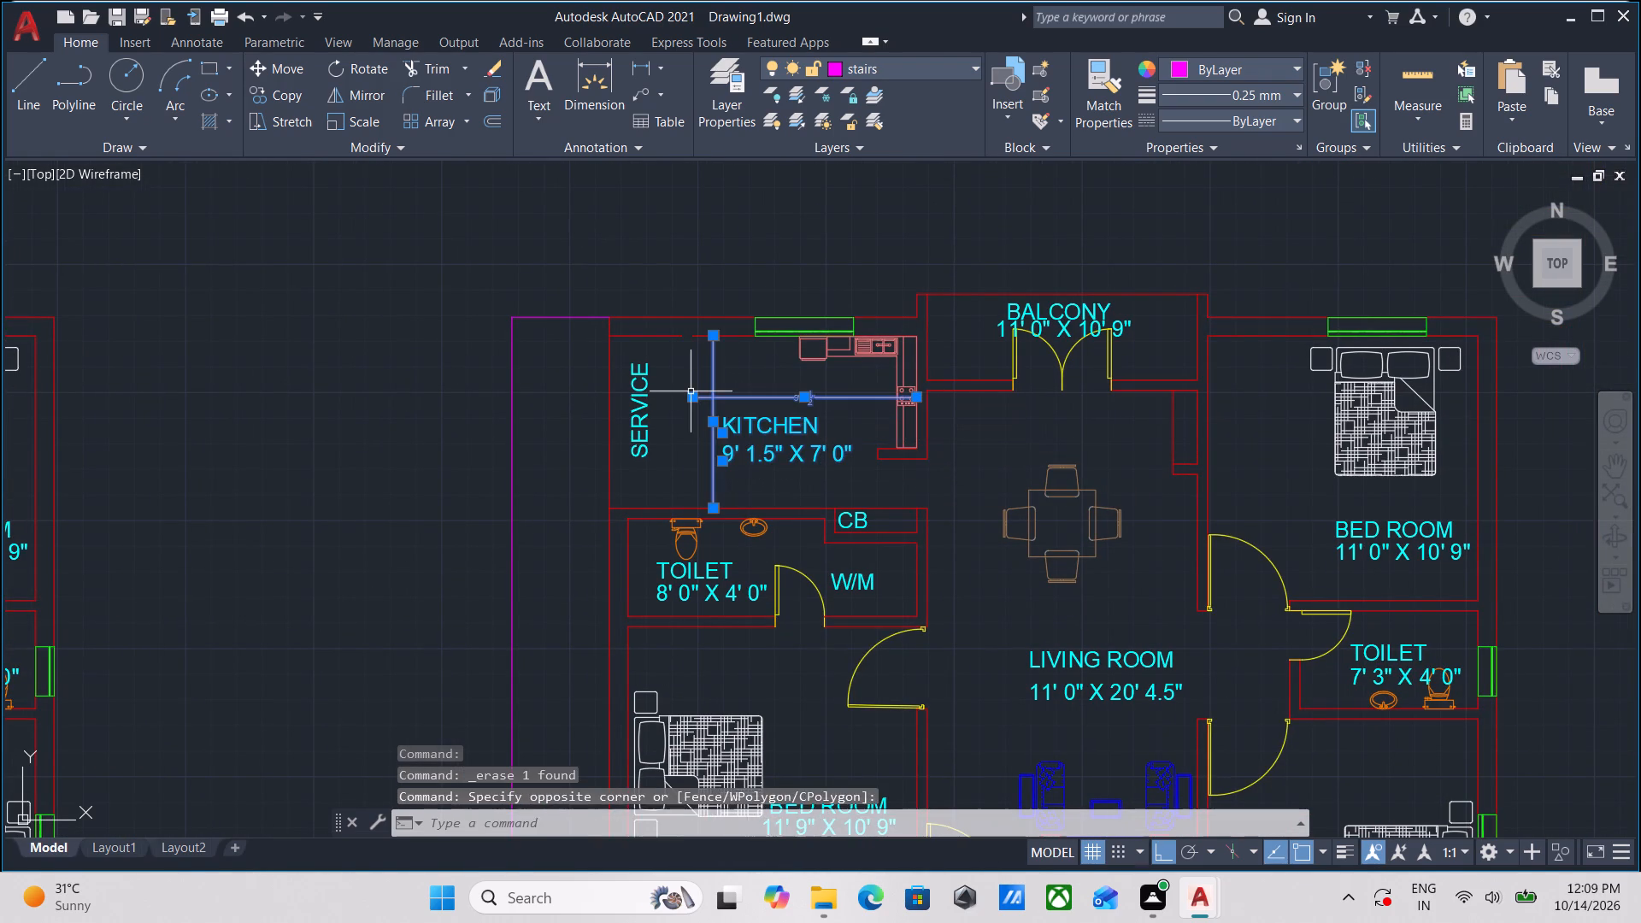
{"action": "right_click", "coordinate": [691, 391]}
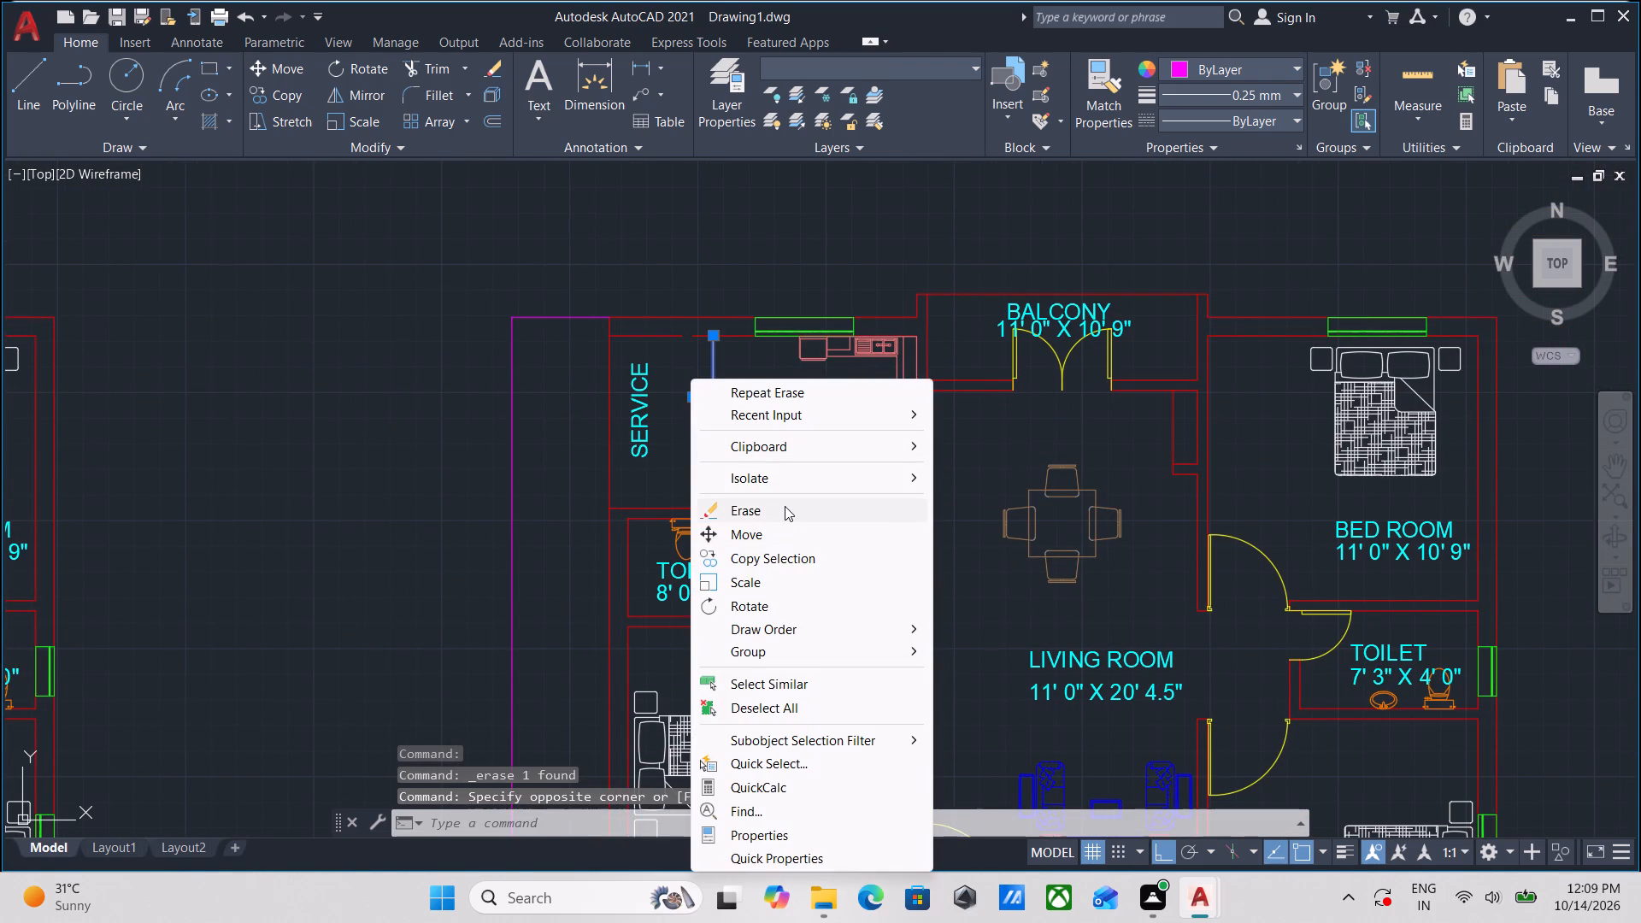
{"action": "left_click", "coordinate": [784, 506]}
Erase the SERVICE label in the upper flat of the copied plan.
{"action": "left_click", "coordinate": [707, 438]}
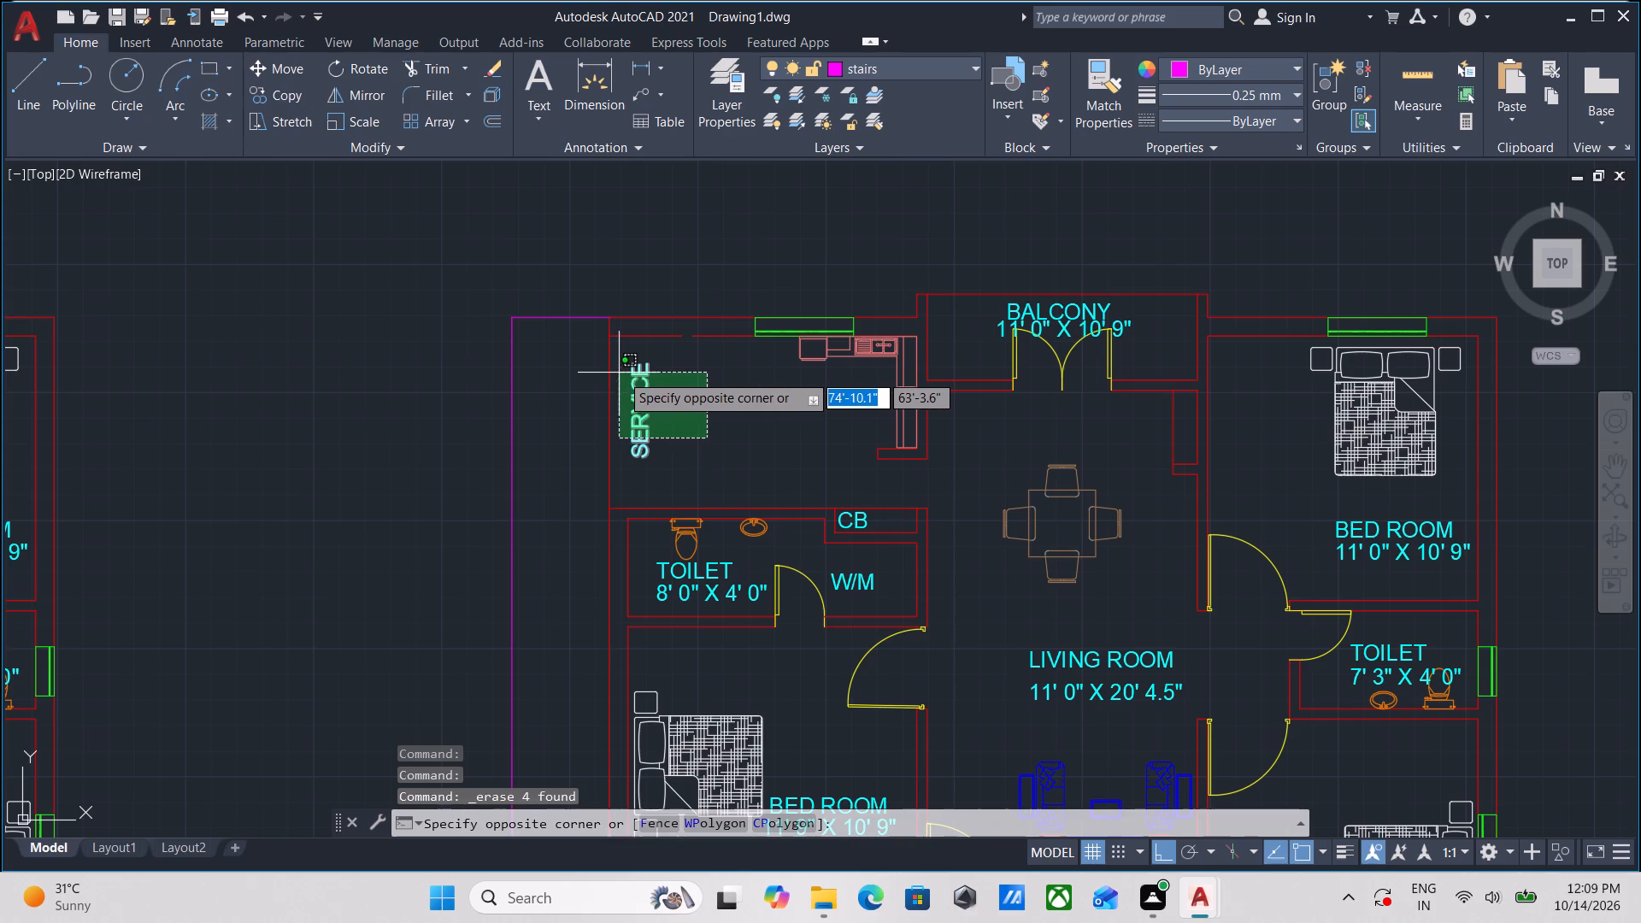
{"action": "left_click", "coordinate": [621, 373]}
{"action": "right_click", "coordinate": [625, 375]}
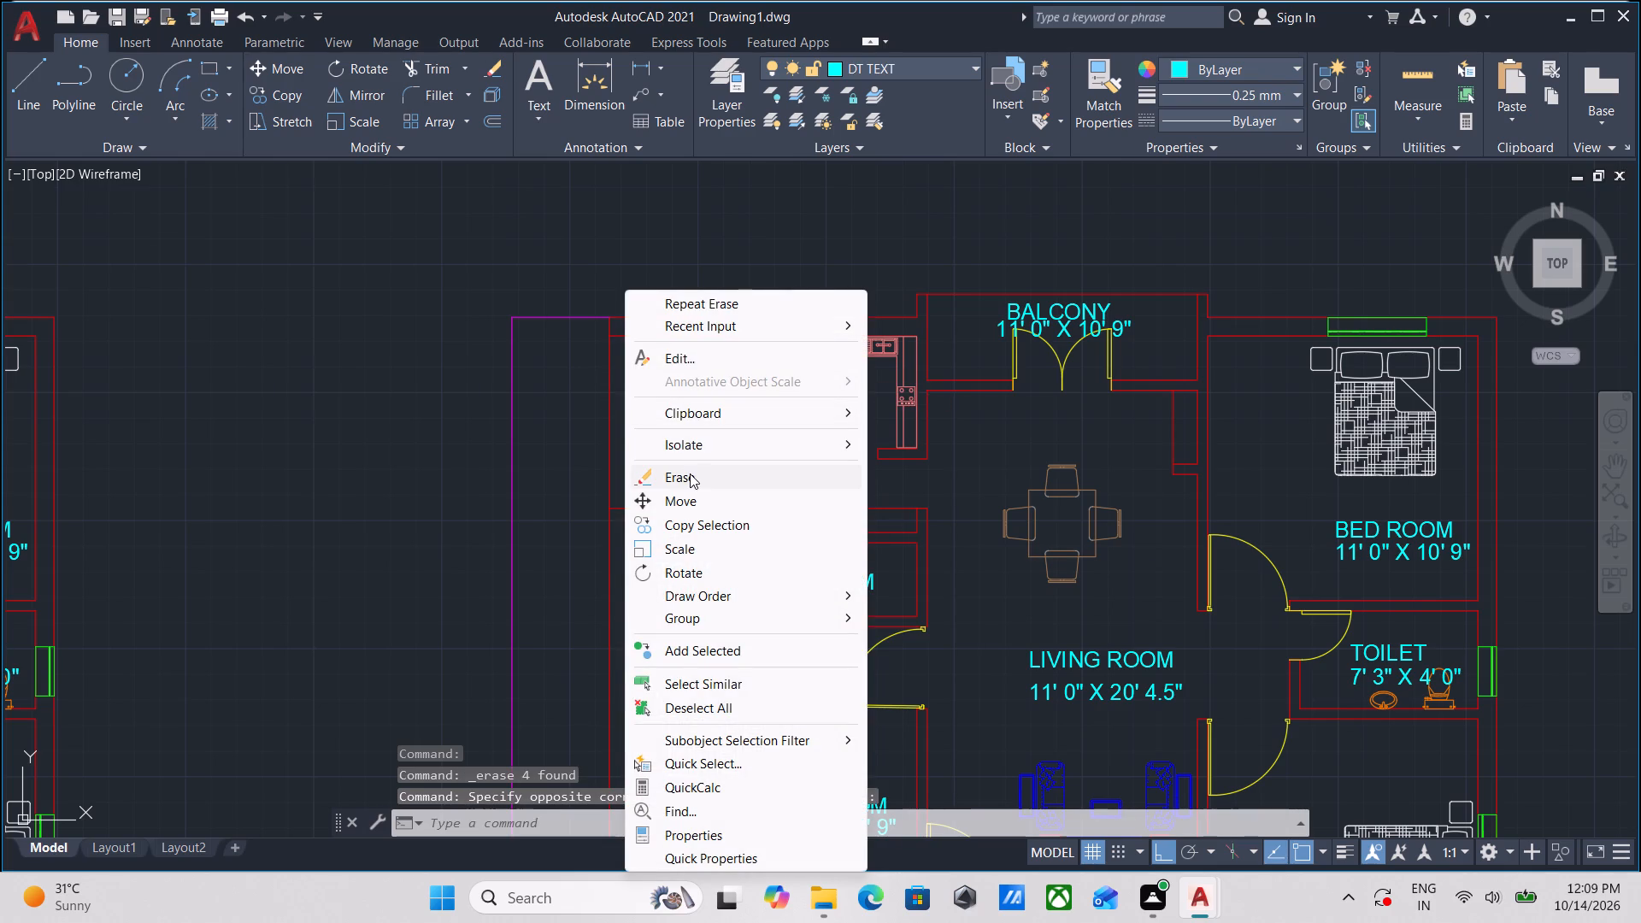
{"action": "left_click", "coordinate": [690, 473]}
{"action": "scroll", "coordinate": [690, 473], "scroll_direction": "down", "scroll_amount": 2}
{"action": "middle_click_drag", "start_coordinate": [690, 473], "coordinate": [706, 443]}
{"action": "scroll", "coordinate": [707, 395], "scroll_direction": "up", "scroll_amount": 2}
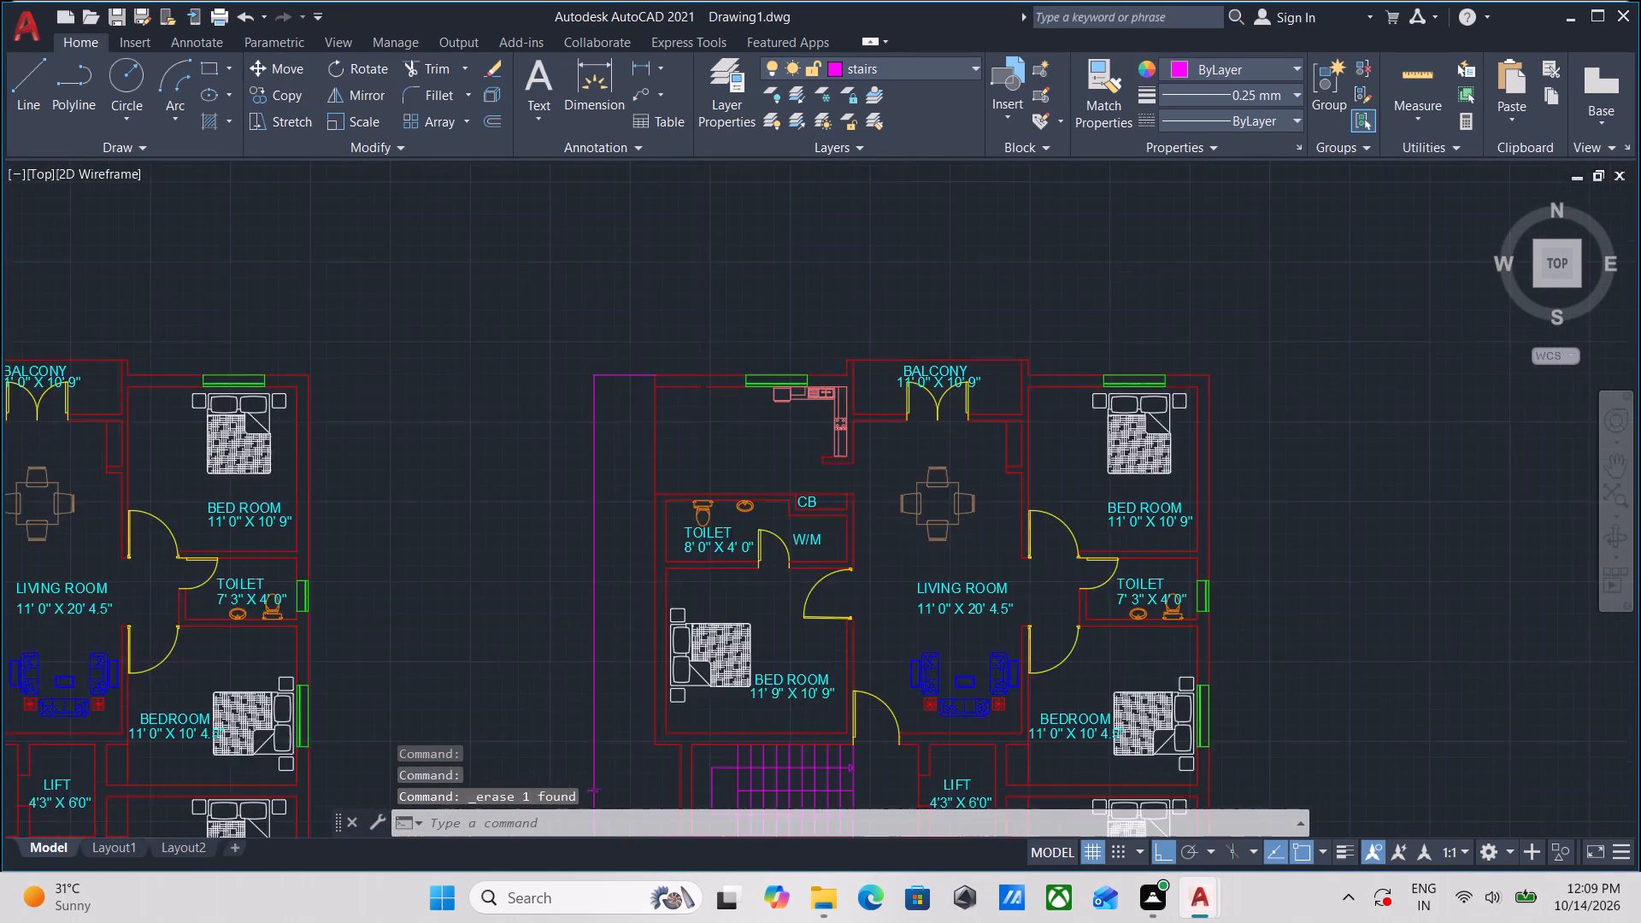
{"action": "left_click_drag", "start_coordinate": [733, 481], "coordinate": [731, 472]}
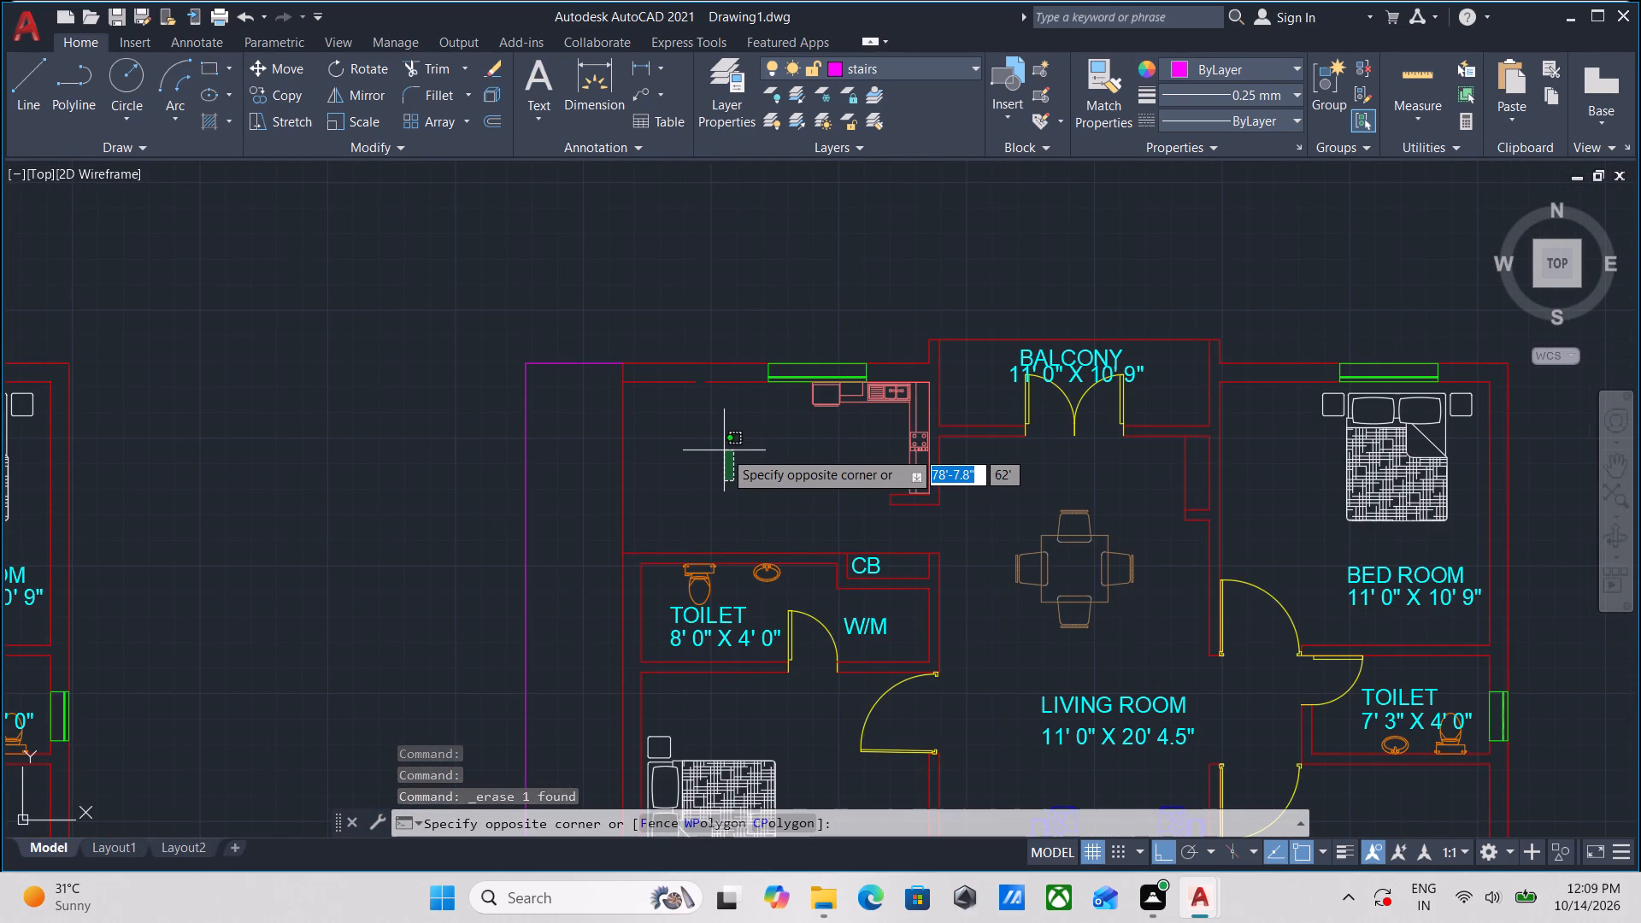
{"action": "key", "text": "Escape"}
In the copied plan's lower flat, erase the two wall lines between service area and kitchen together with the SERVICE label.
{"action": "scroll", "coordinate": [724, 450], "scroll_direction": "down", "scroll_amount": 2}
{"action": "middle_click_drag", "start_coordinate": [812, 612], "coordinate": [813, 593]}
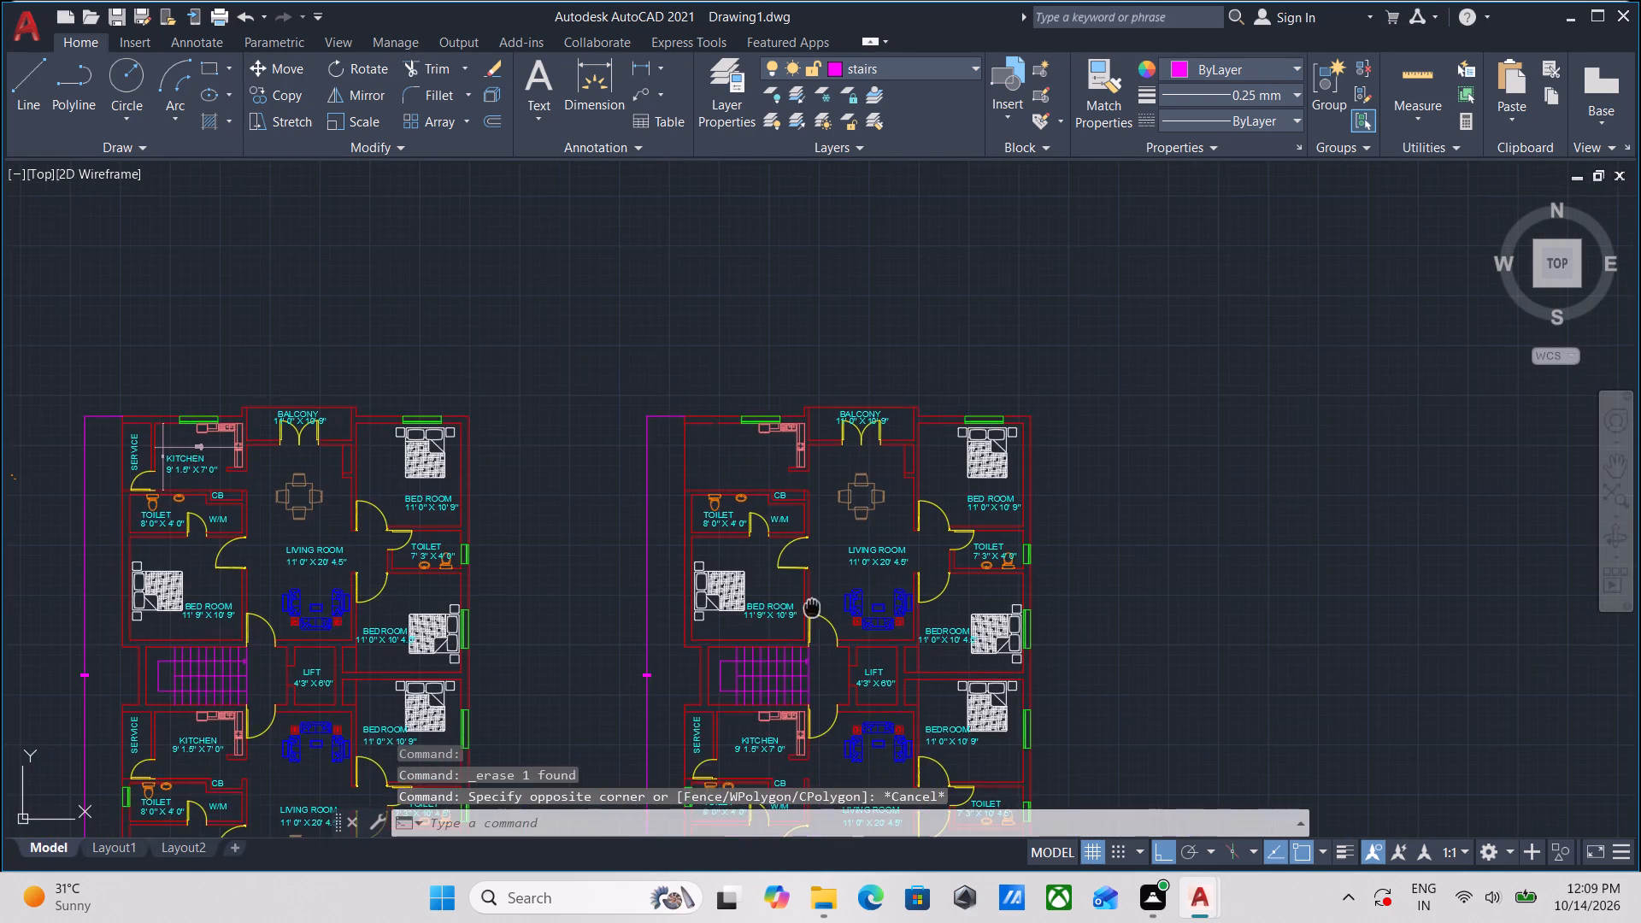
{"action": "middle_click_drag", "start_coordinate": [813, 593], "coordinate": [840, 289]}
{"action": "scroll", "coordinate": [760, 568], "scroll_direction": "up", "scroll_amount": 1}
{"action": "middle_click_drag", "start_coordinate": [748, 448], "coordinate": [743, 617]}
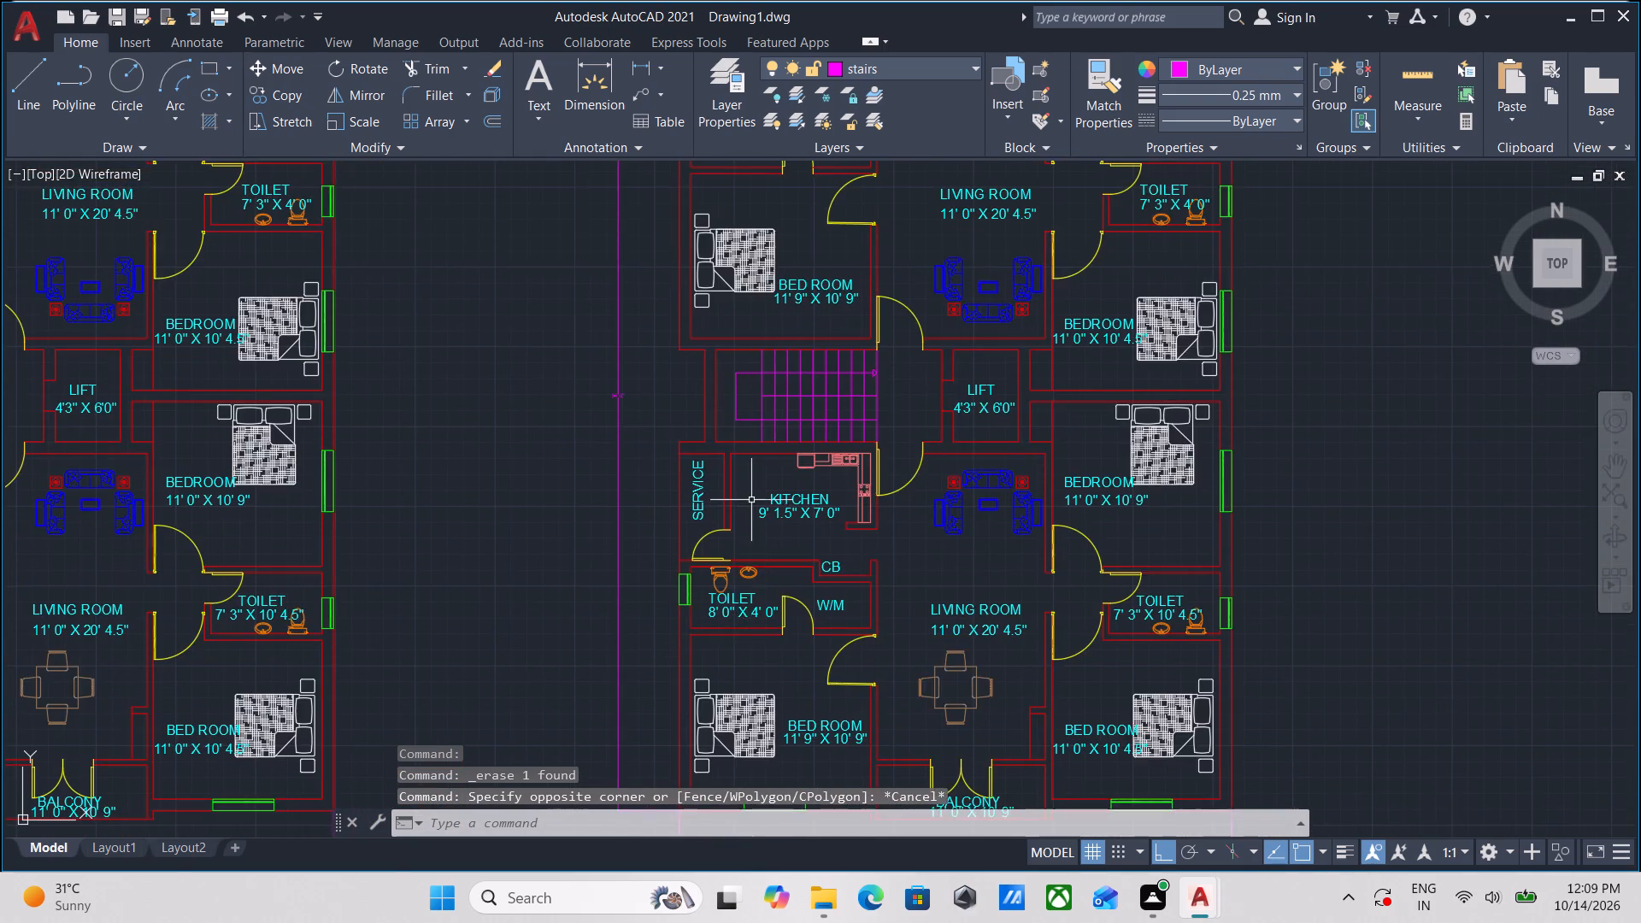
{"action": "scroll", "coordinate": [751, 500], "scroll_direction": "up", "scroll_amount": 2}
{"action": "left_click", "coordinate": [733, 573]}
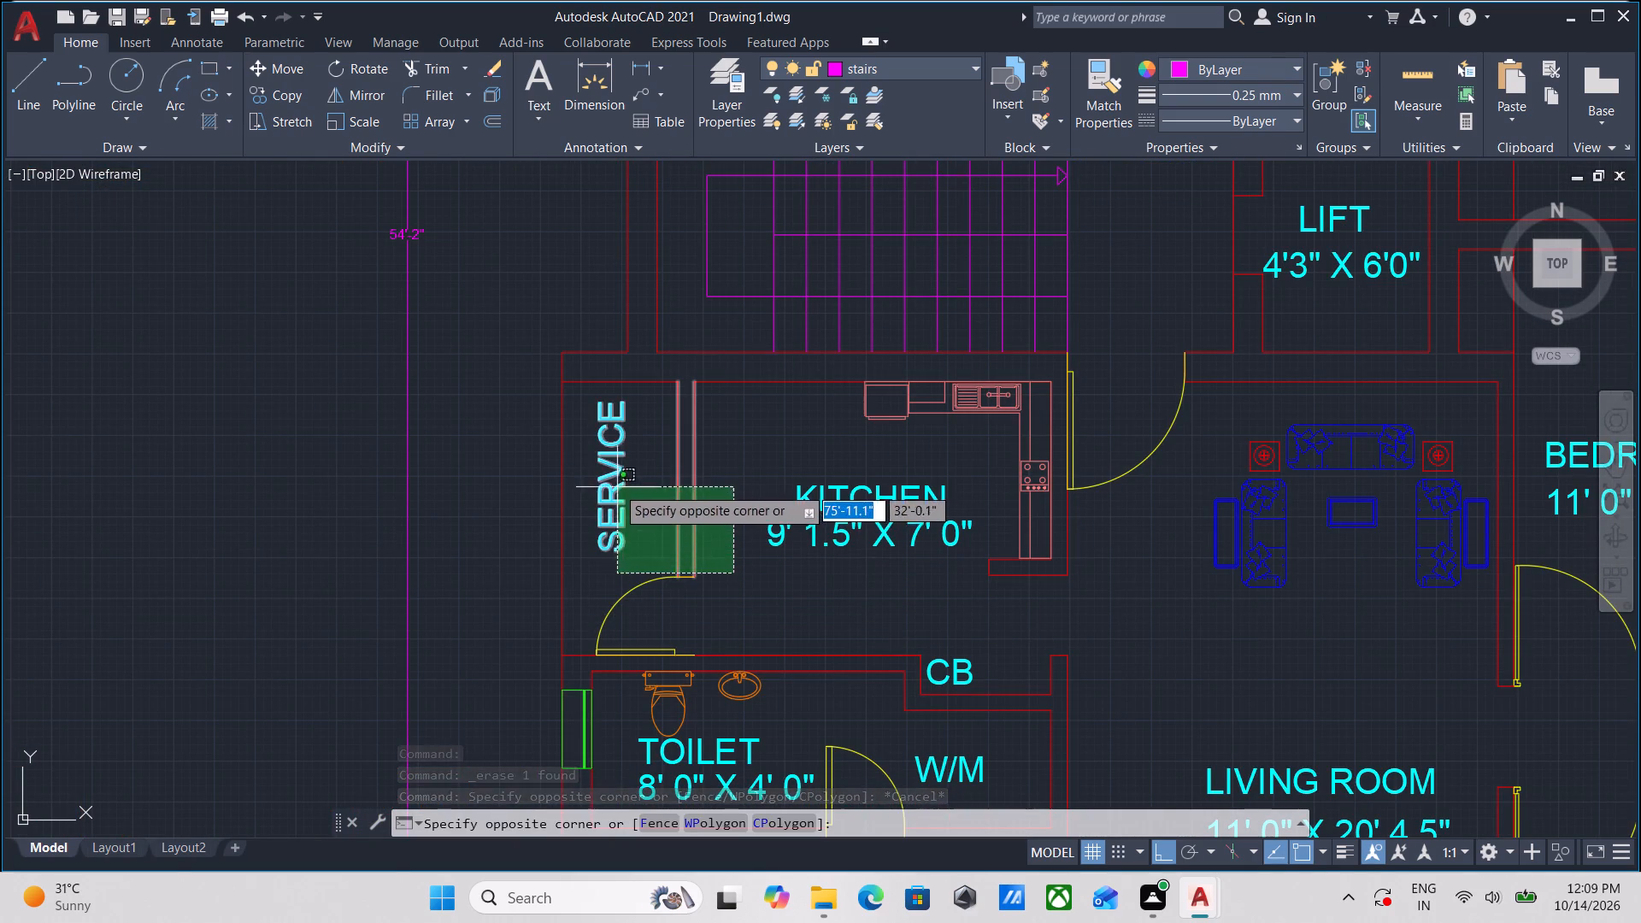
{"action": "left_click", "coordinate": [615, 484]}
{"action": "right_click", "coordinate": [615, 484]}
{"action": "left_click", "coordinate": [659, 514]}
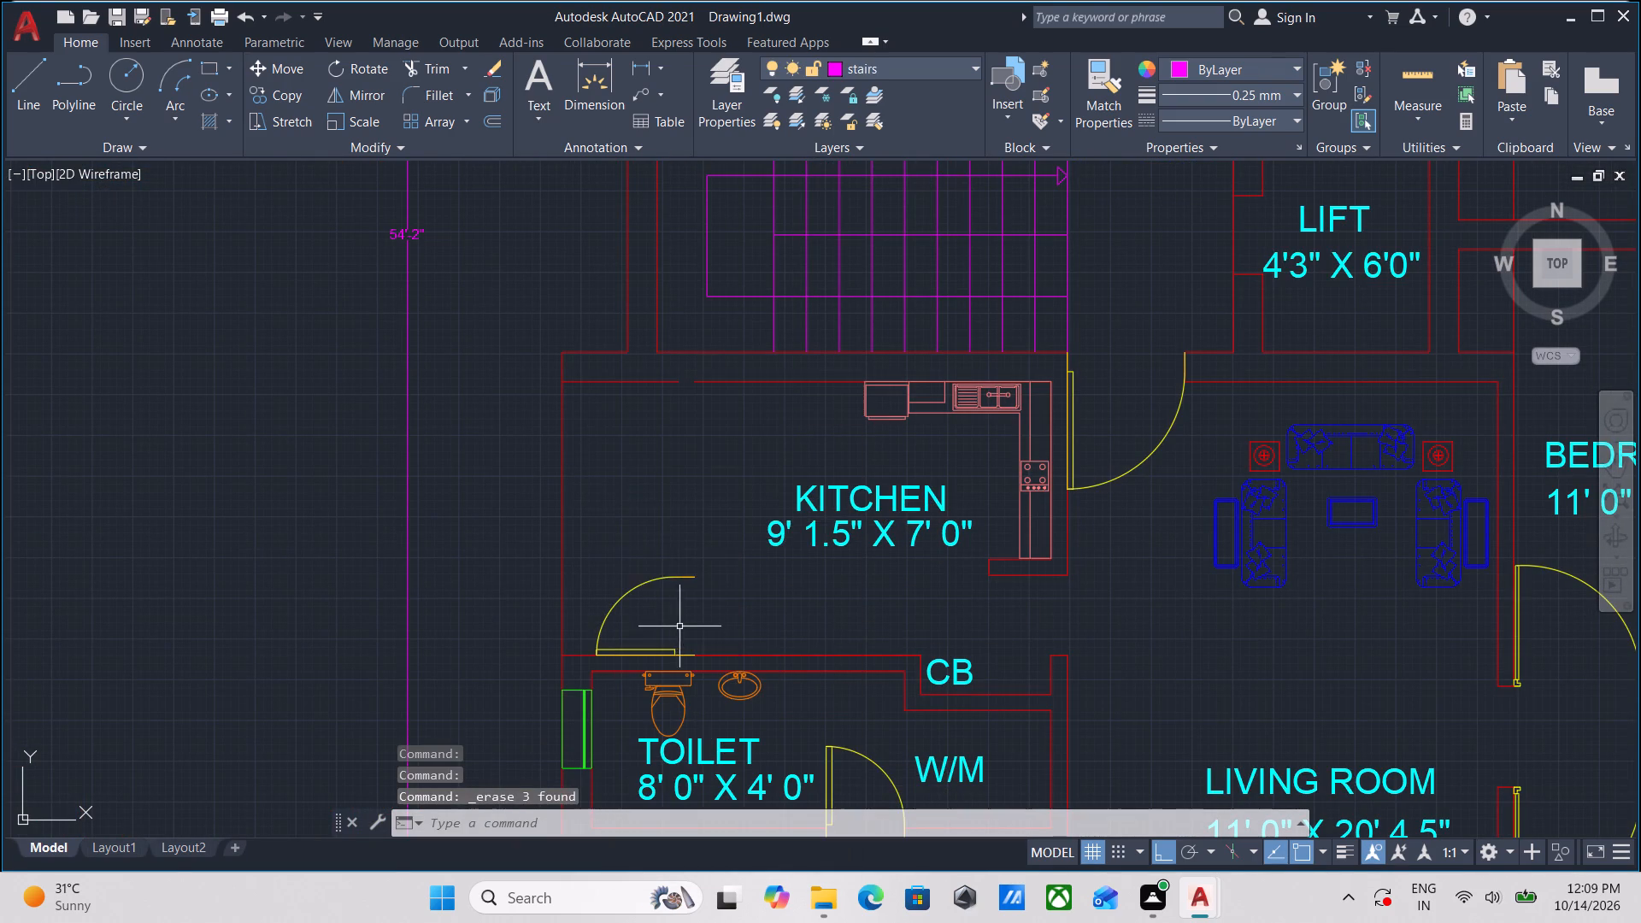
Erase the door and the short wall end line between the lower flat's service area and kitchen in the copied plan.
{"action": "left_click", "coordinate": [682, 632]}
{"action": "left_click", "coordinate": [643, 526]}
{"action": "right_click", "coordinate": [643, 526]}
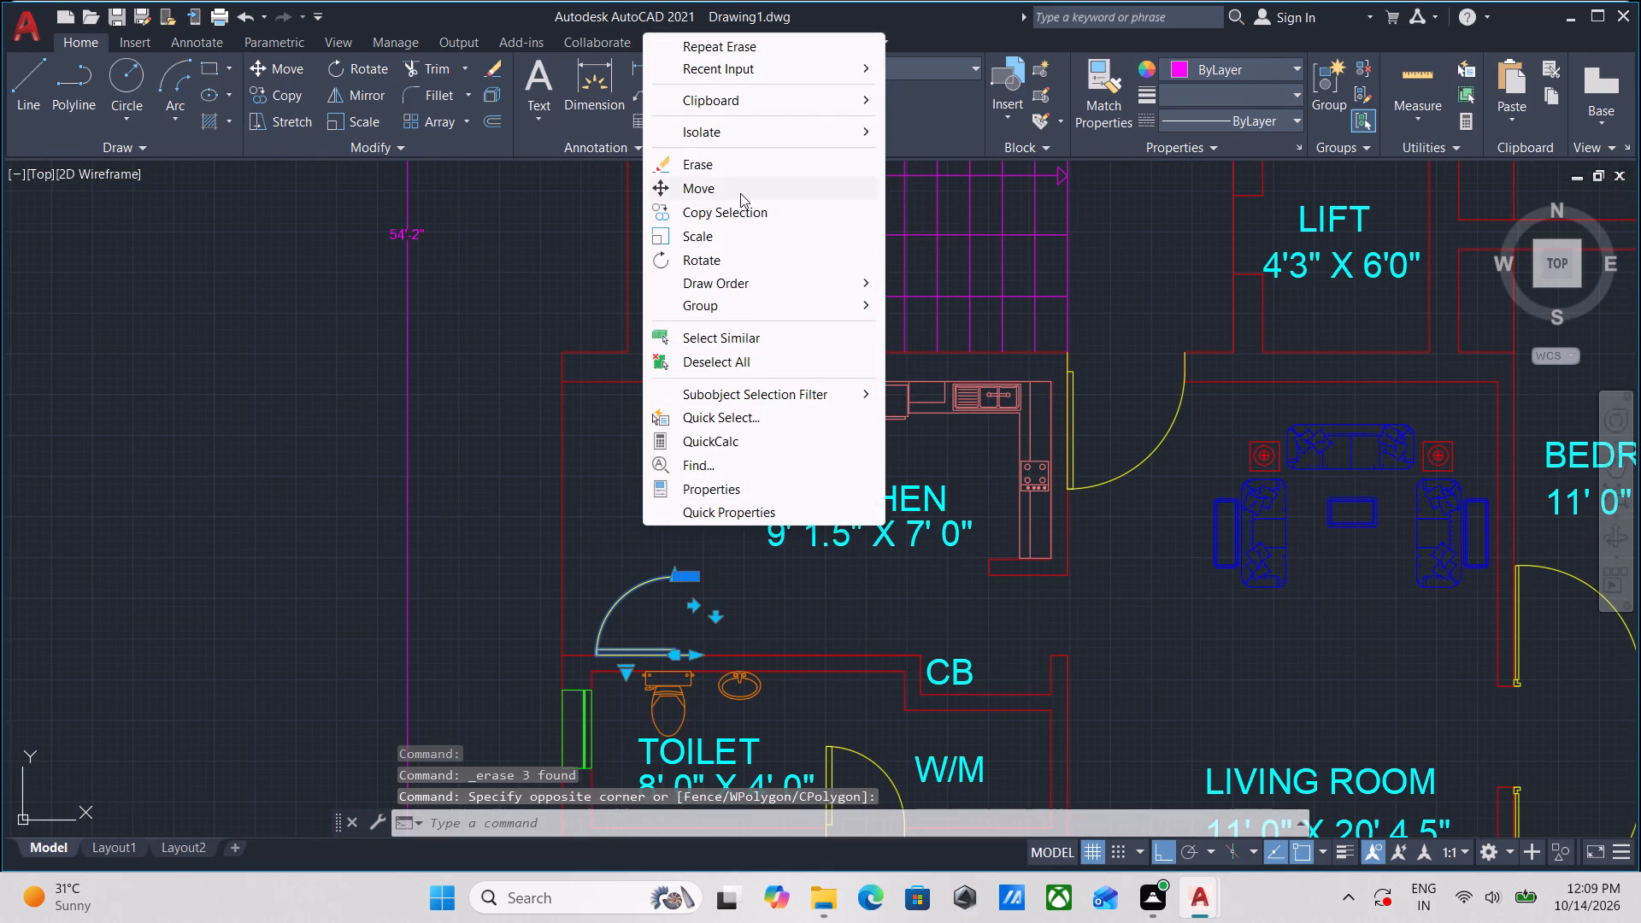
{"action": "left_click", "coordinate": [732, 165]}
Erase the KITCHEN label and its 9' 1.5" X 7' 0" text in the copied plan's lower flat.
{"action": "middle_click_drag", "start_coordinate": [866, 521], "coordinate": [838, 420]}
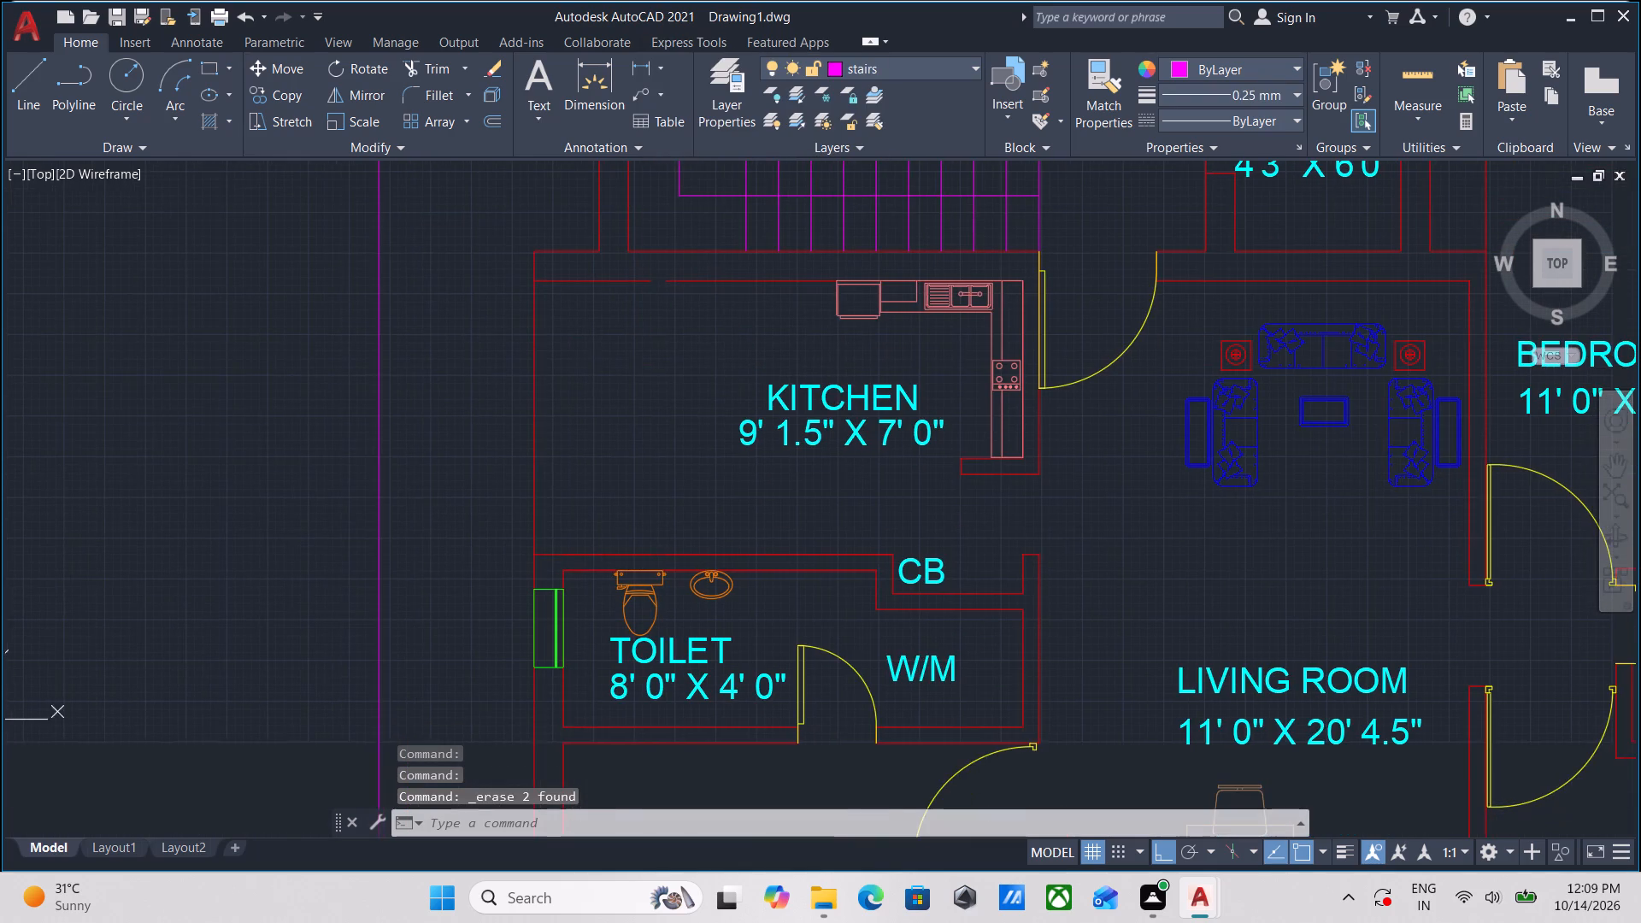
{"action": "scroll", "coordinate": [672, 456], "scroll_direction": "down", "scroll_amount": 1}
{"action": "middle_click_drag", "start_coordinate": [672, 456], "coordinate": [617, 492]}
{"action": "left_click_drag", "start_coordinate": [767, 514], "coordinate": [753, 499]}
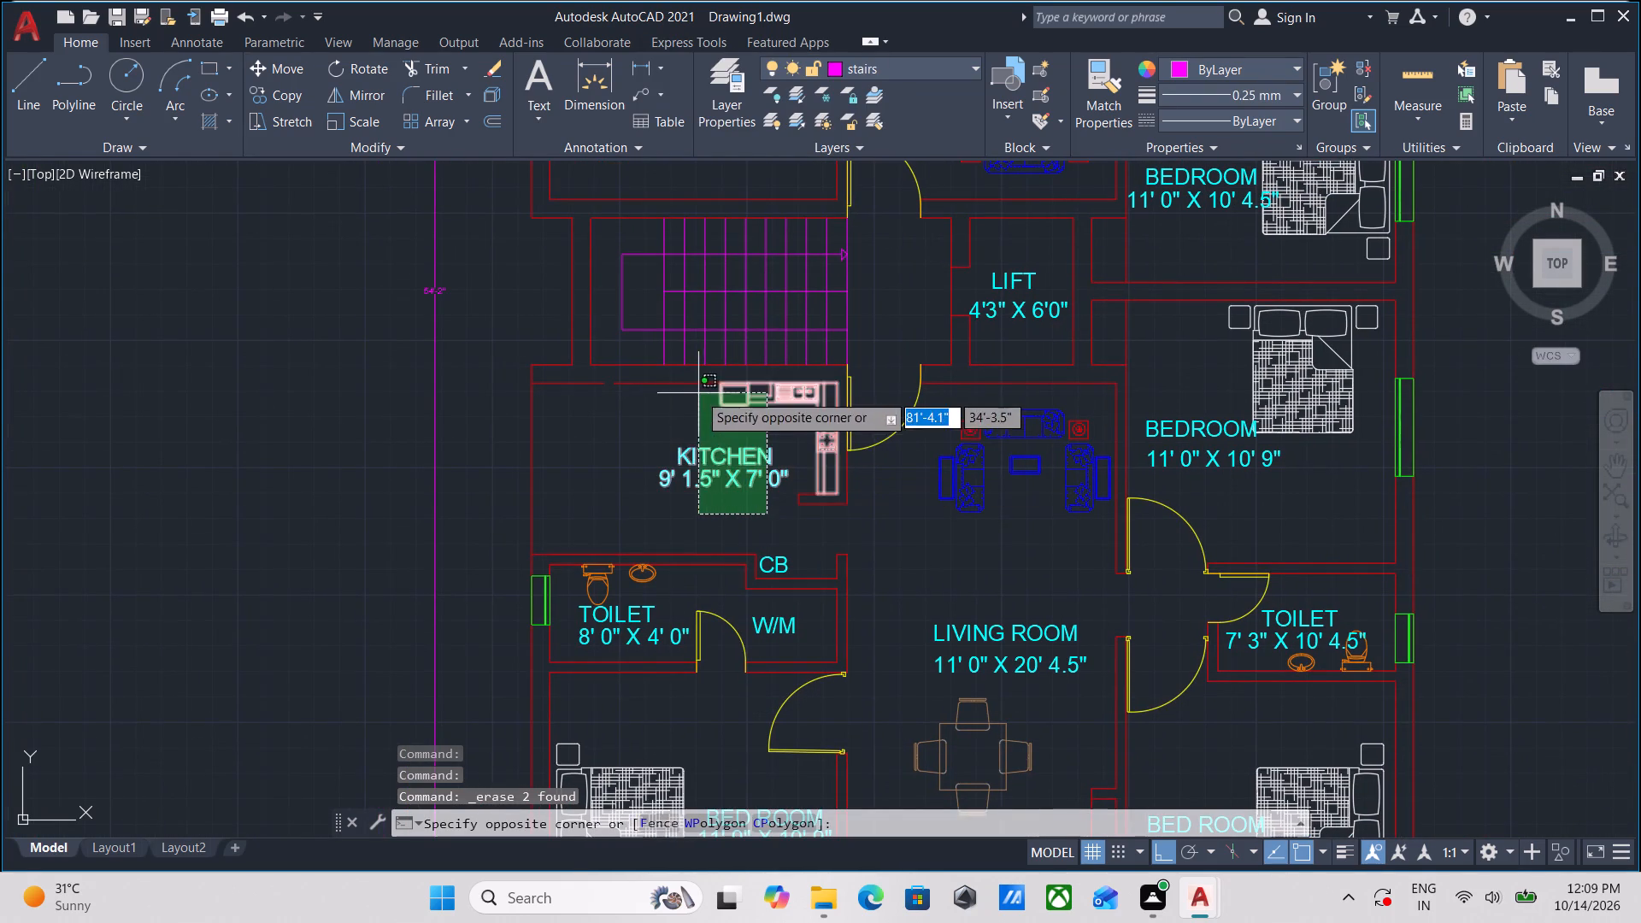
{"action": "left_click", "coordinate": [673, 444]}
{"action": "right_click", "coordinate": [673, 444]}
{"action": "left_click", "coordinate": [707, 513]}
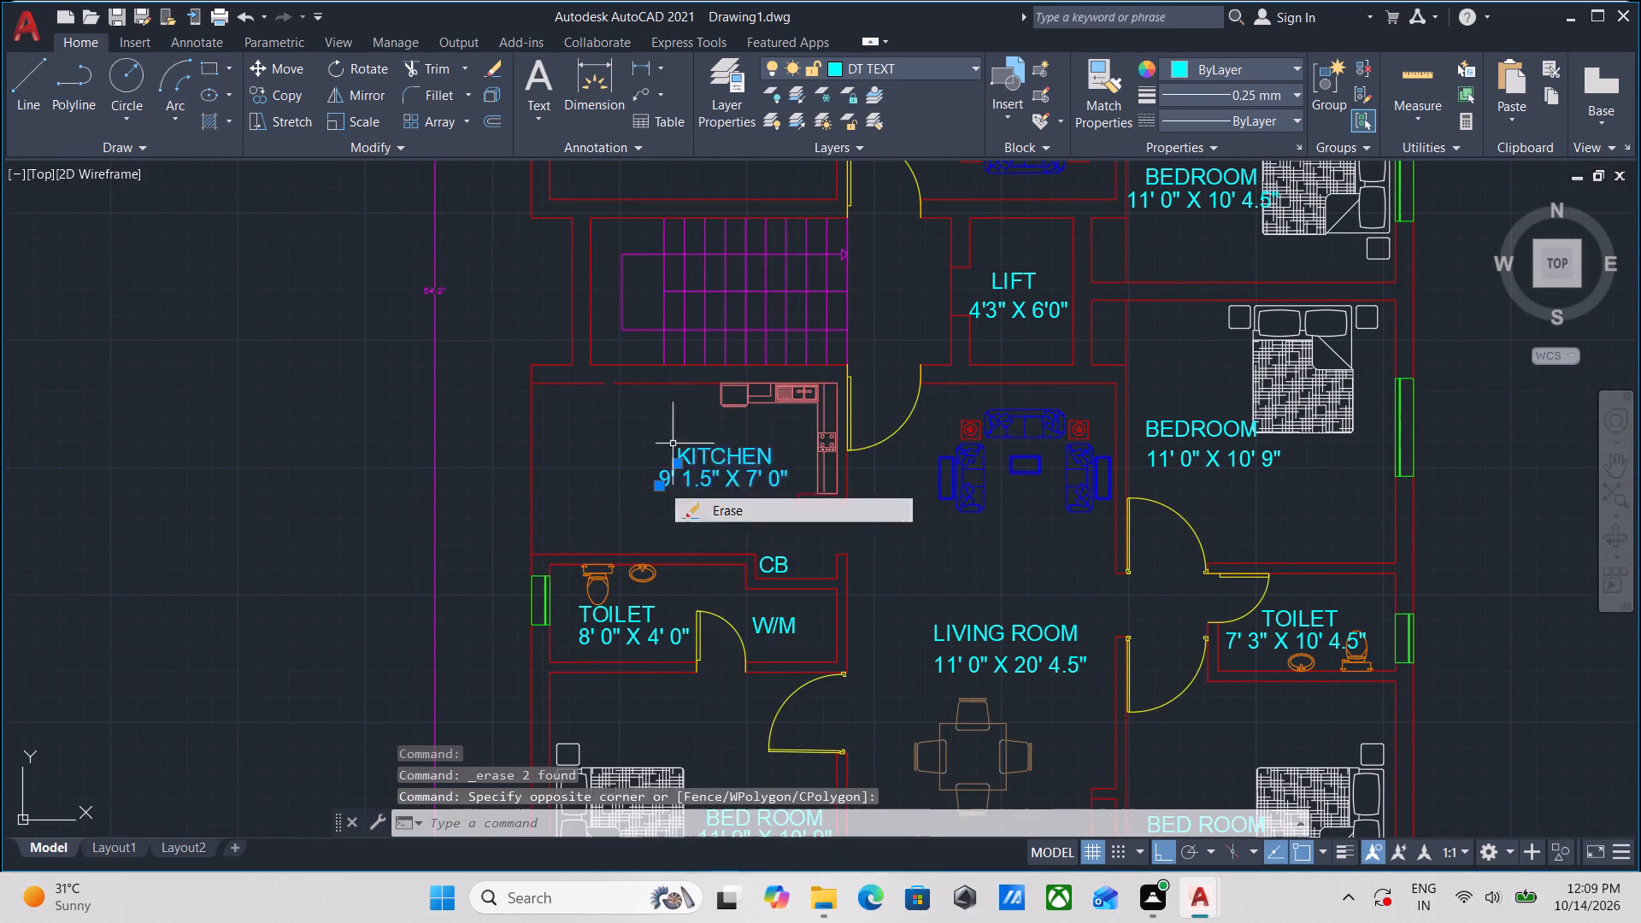
Erase the kitchen counter block with sink and stove from the upper flat's kitchen in the copied plan.
{"action": "scroll", "coordinate": [706, 503], "scroll_direction": "down", "scroll_amount": 2}
{"action": "middle_click_drag", "start_coordinate": [706, 503], "coordinate": [685, 714]}
{"action": "middle_click_drag", "start_coordinate": [692, 503], "coordinate": [685, 584]}
{"action": "scroll", "coordinate": [694, 473], "scroll_direction": "up", "scroll_amount": 3}
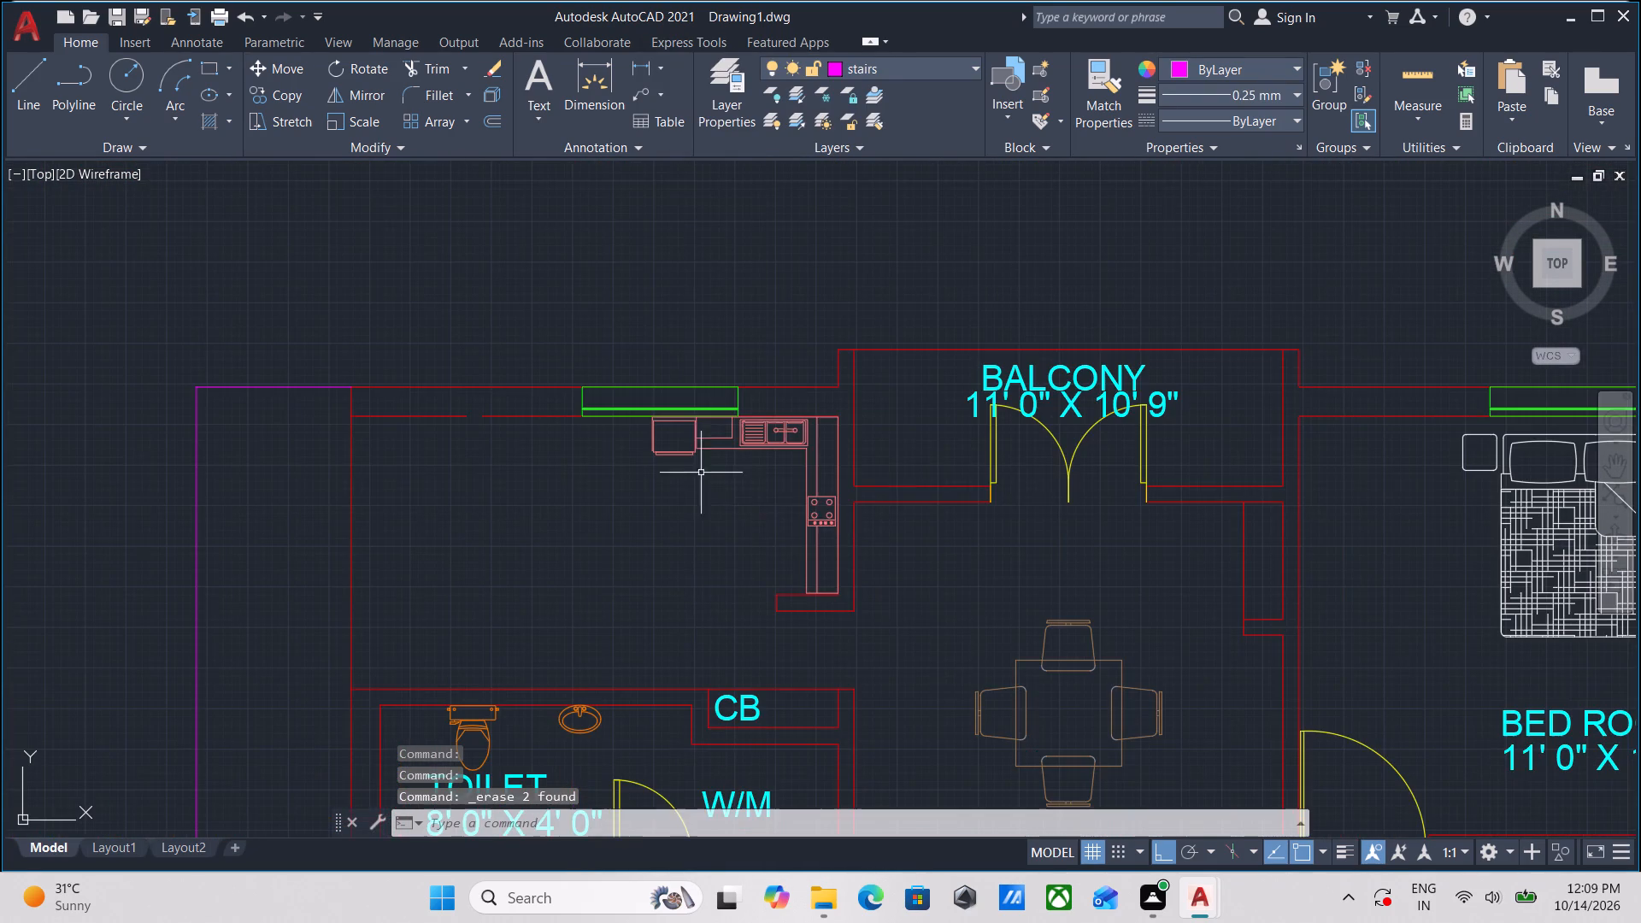
{"action": "left_click_drag", "start_coordinate": [744, 492], "coordinate": [743, 482]}
{"action": "left_click", "coordinate": [703, 438]}
{"action": "right_click", "coordinate": [703, 438]}
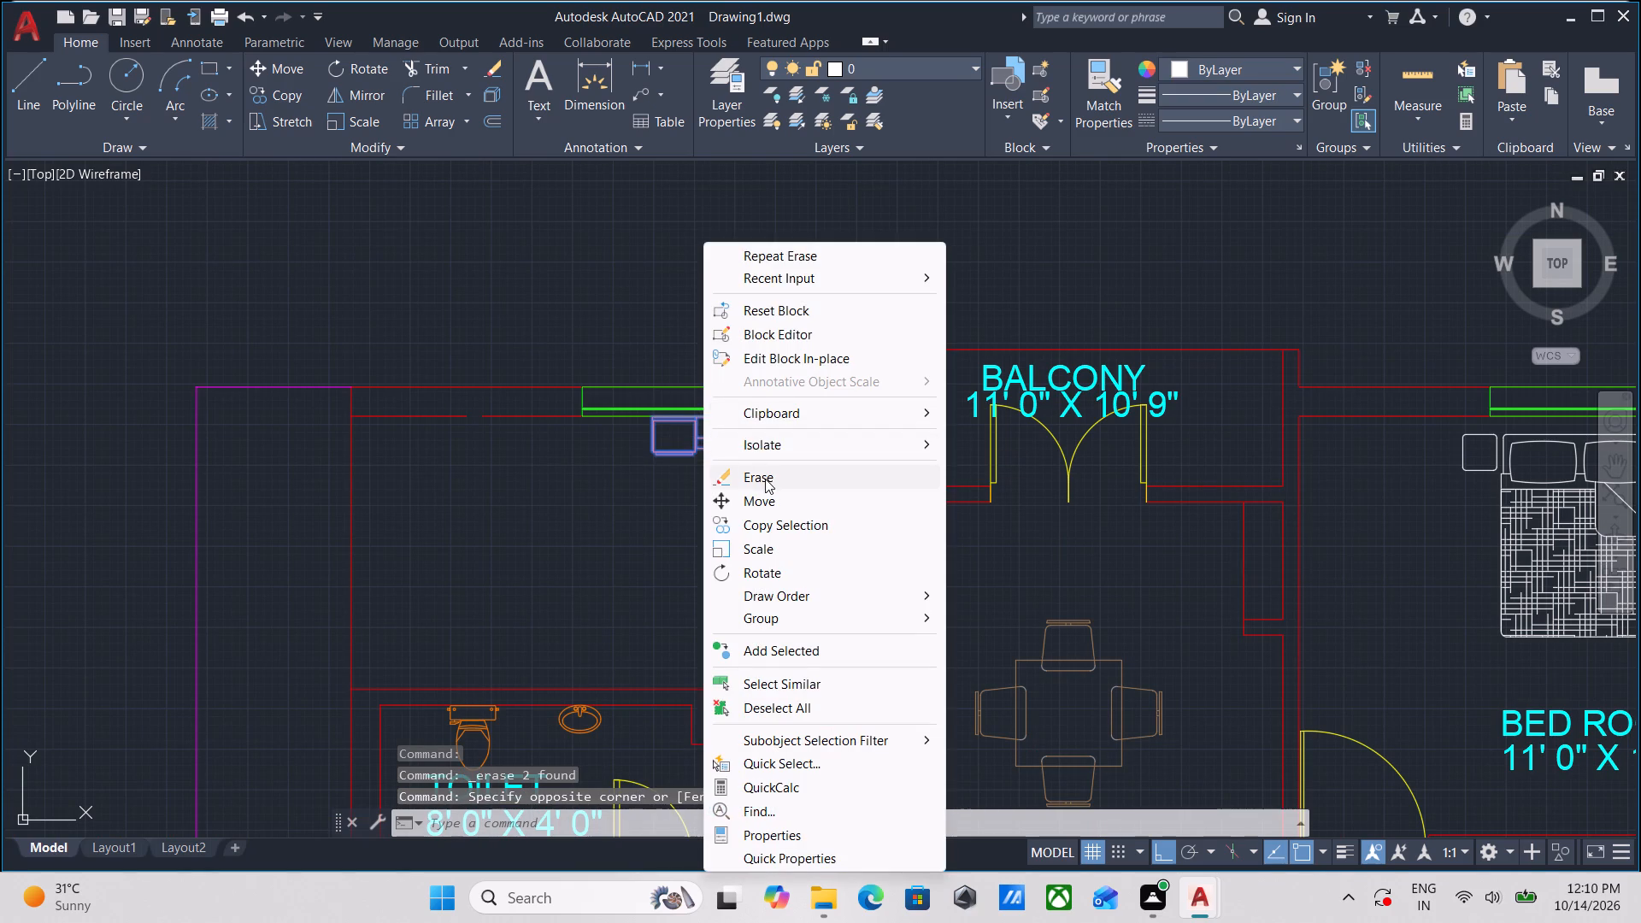
{"action": "left_click", "coordinate": [765, 479]}
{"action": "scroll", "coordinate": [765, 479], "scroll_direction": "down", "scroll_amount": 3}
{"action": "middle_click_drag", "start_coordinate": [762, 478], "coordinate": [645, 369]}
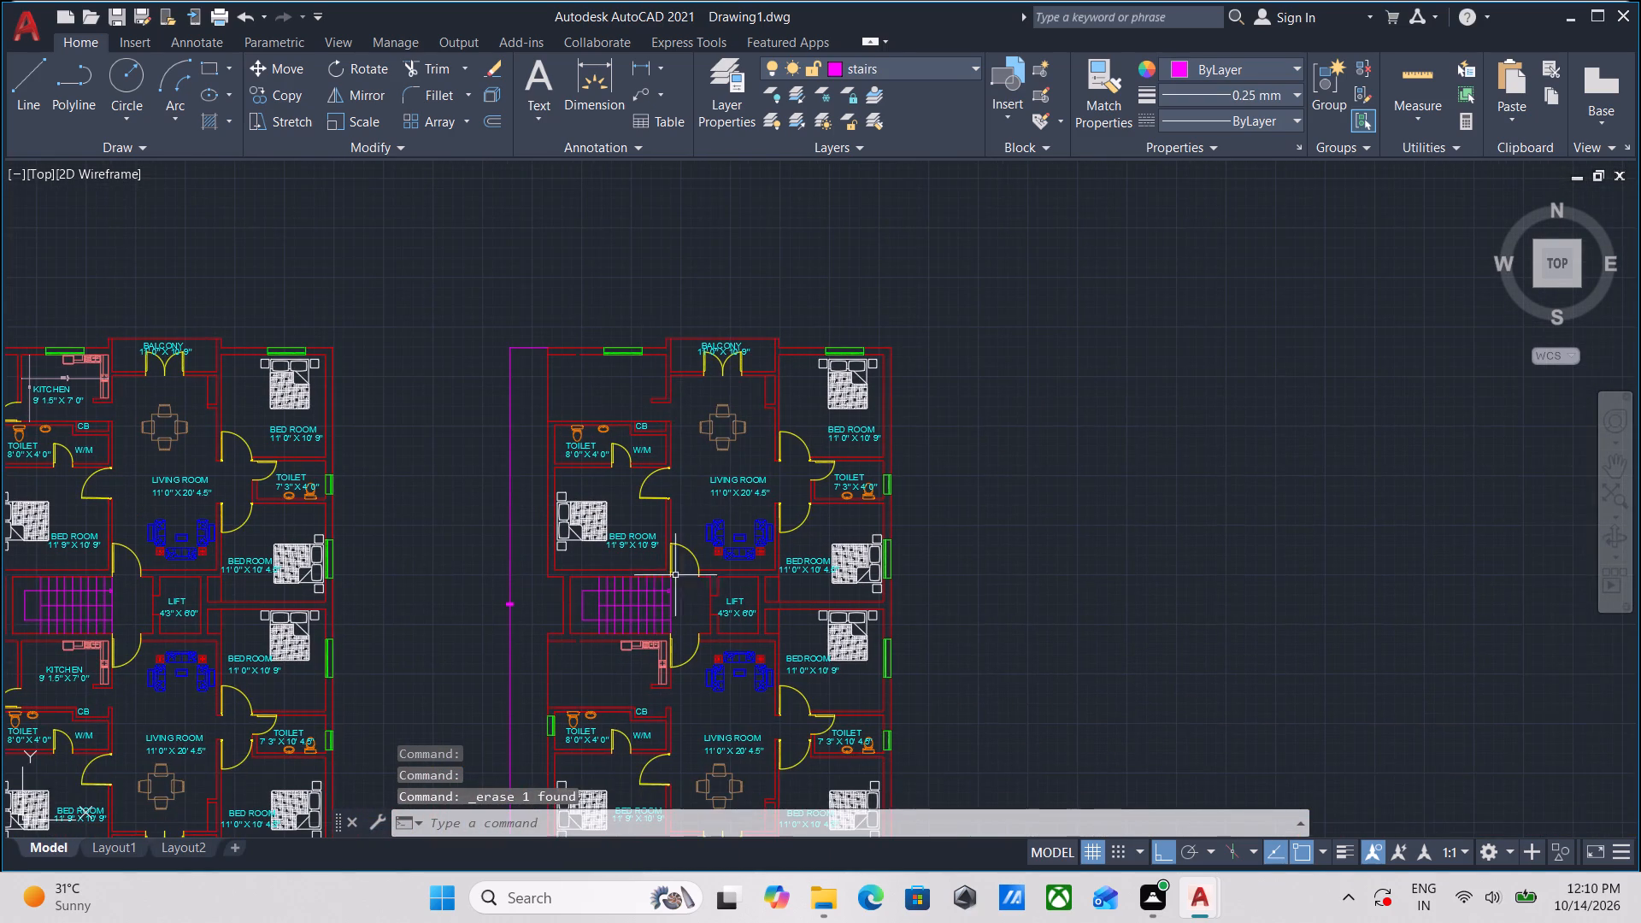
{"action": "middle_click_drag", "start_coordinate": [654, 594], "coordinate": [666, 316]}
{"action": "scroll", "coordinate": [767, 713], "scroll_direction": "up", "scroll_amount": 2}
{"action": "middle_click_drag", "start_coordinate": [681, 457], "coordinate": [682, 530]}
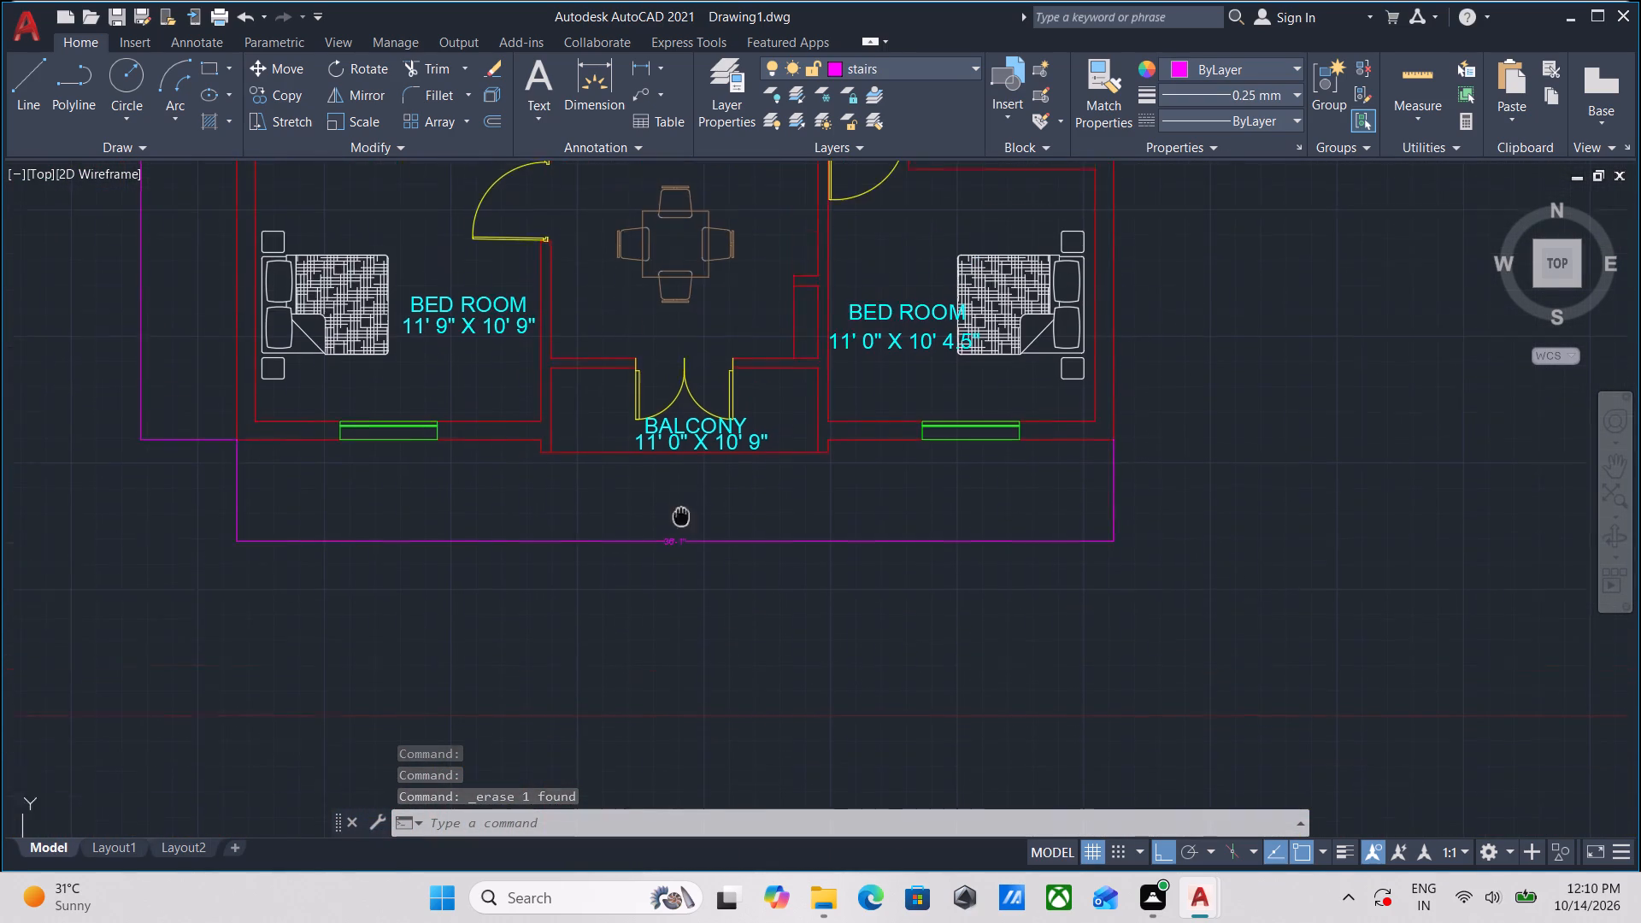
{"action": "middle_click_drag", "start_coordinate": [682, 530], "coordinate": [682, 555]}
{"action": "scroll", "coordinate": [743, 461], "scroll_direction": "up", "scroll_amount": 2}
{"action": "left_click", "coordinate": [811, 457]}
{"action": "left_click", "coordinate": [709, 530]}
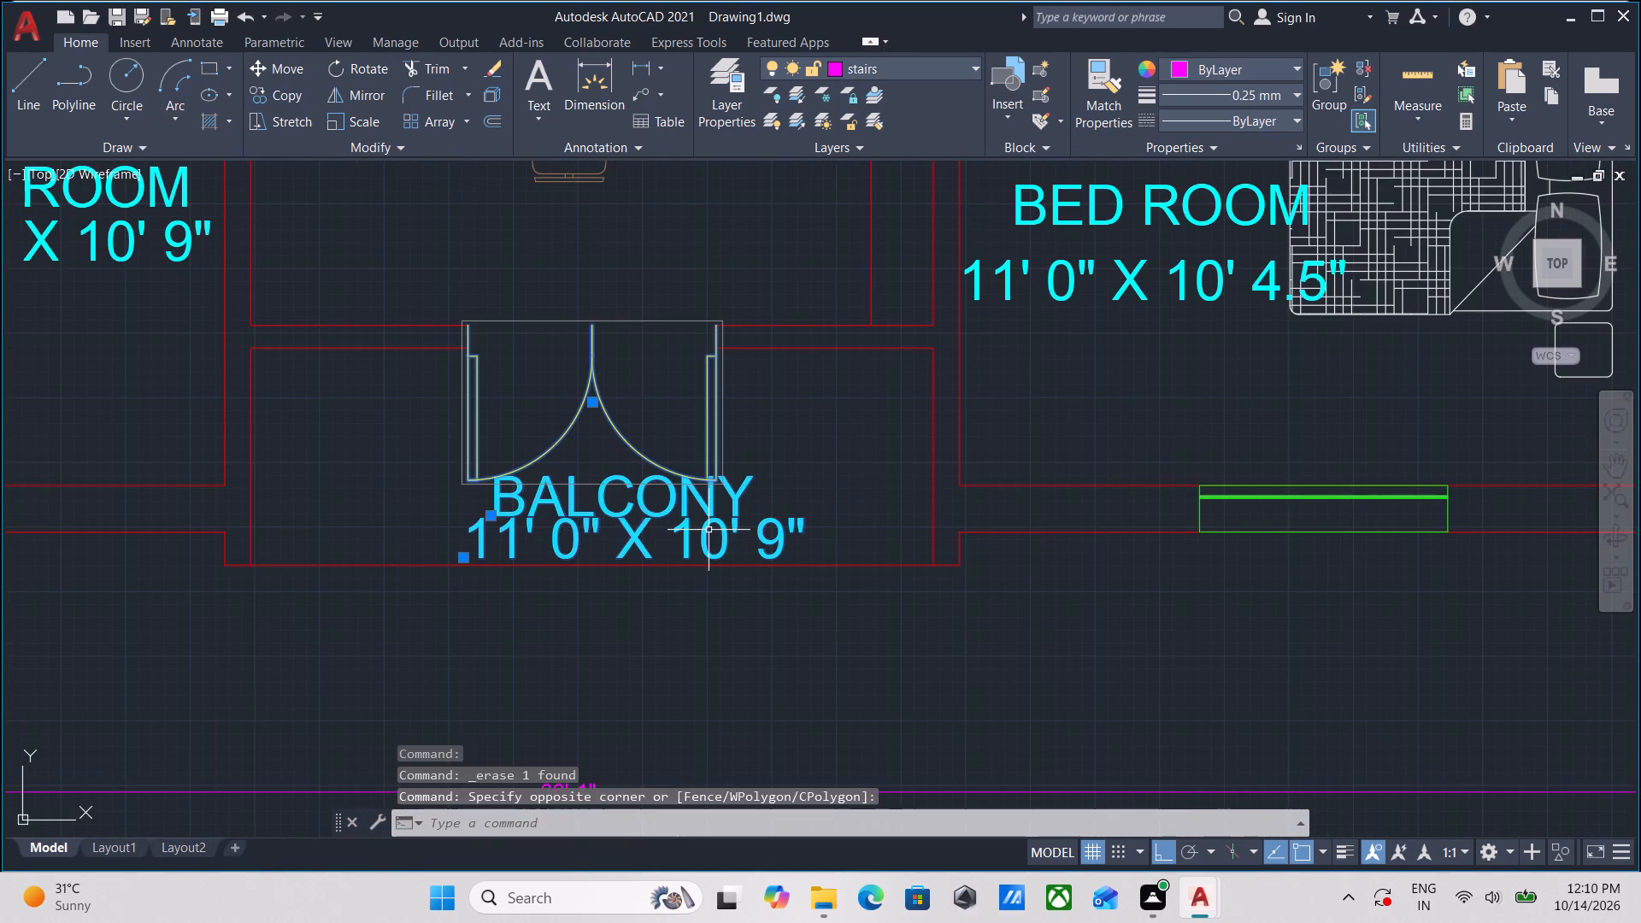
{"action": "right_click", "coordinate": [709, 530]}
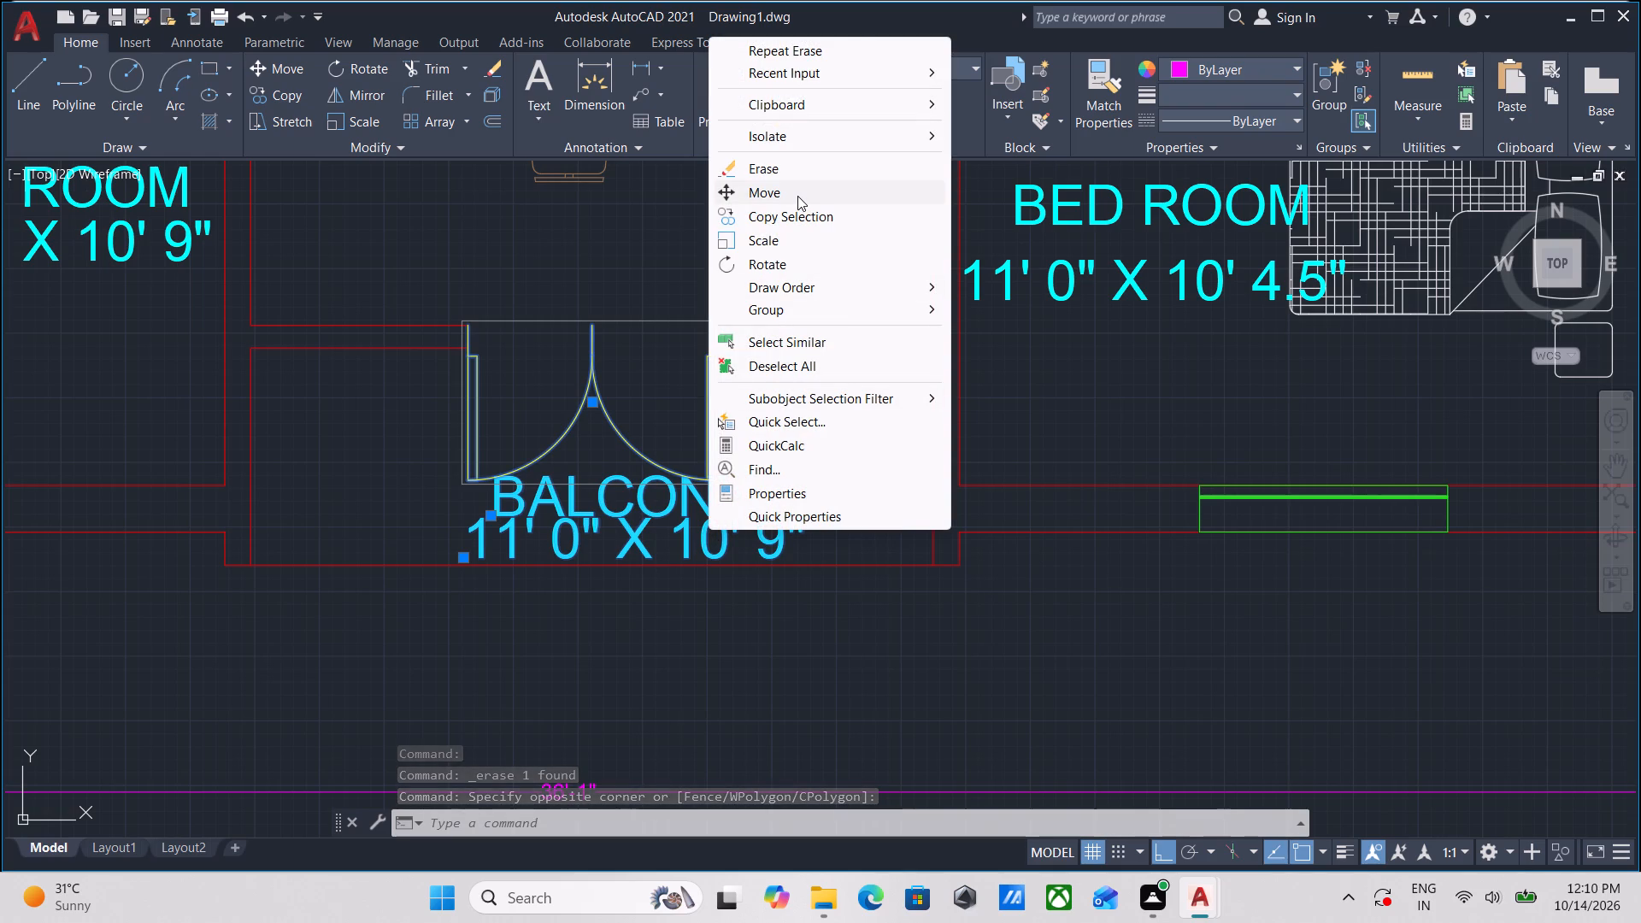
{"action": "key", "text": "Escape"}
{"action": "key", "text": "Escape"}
Erase the BALCONY label and its 11' 0" X 10' 9" text in the lower flat of the copied plan.
{"action": "scroll", "coordinate": [809, 472], "scroll_direction": "up", "scroll_amount": 2}
{"action": "left_click_drag", "start_coordinate": [821, 471], "coordinate": [816, 471]}
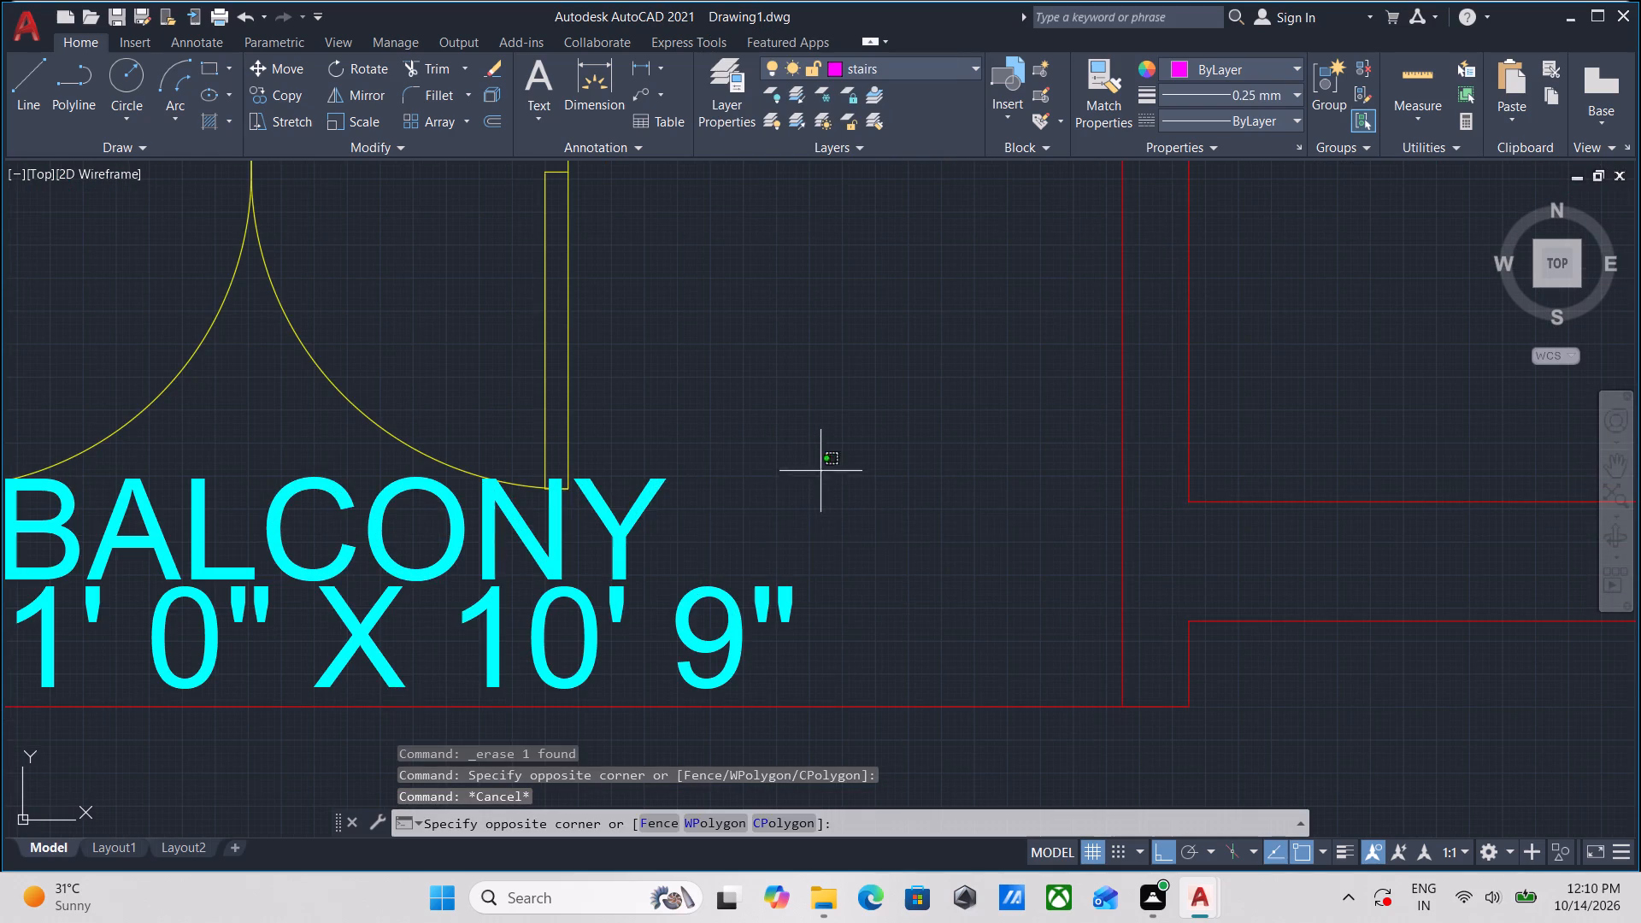
{"action": "left_click_drag", "start_coordinate": [816, 471], "coordinate": [805, 477]}
{"action": "left_click", "coordinate": [647, 612]}
{"action": "scroll", "coordinate": [807, 409], "scroll_direction": "down", "scroll_amount": 1}
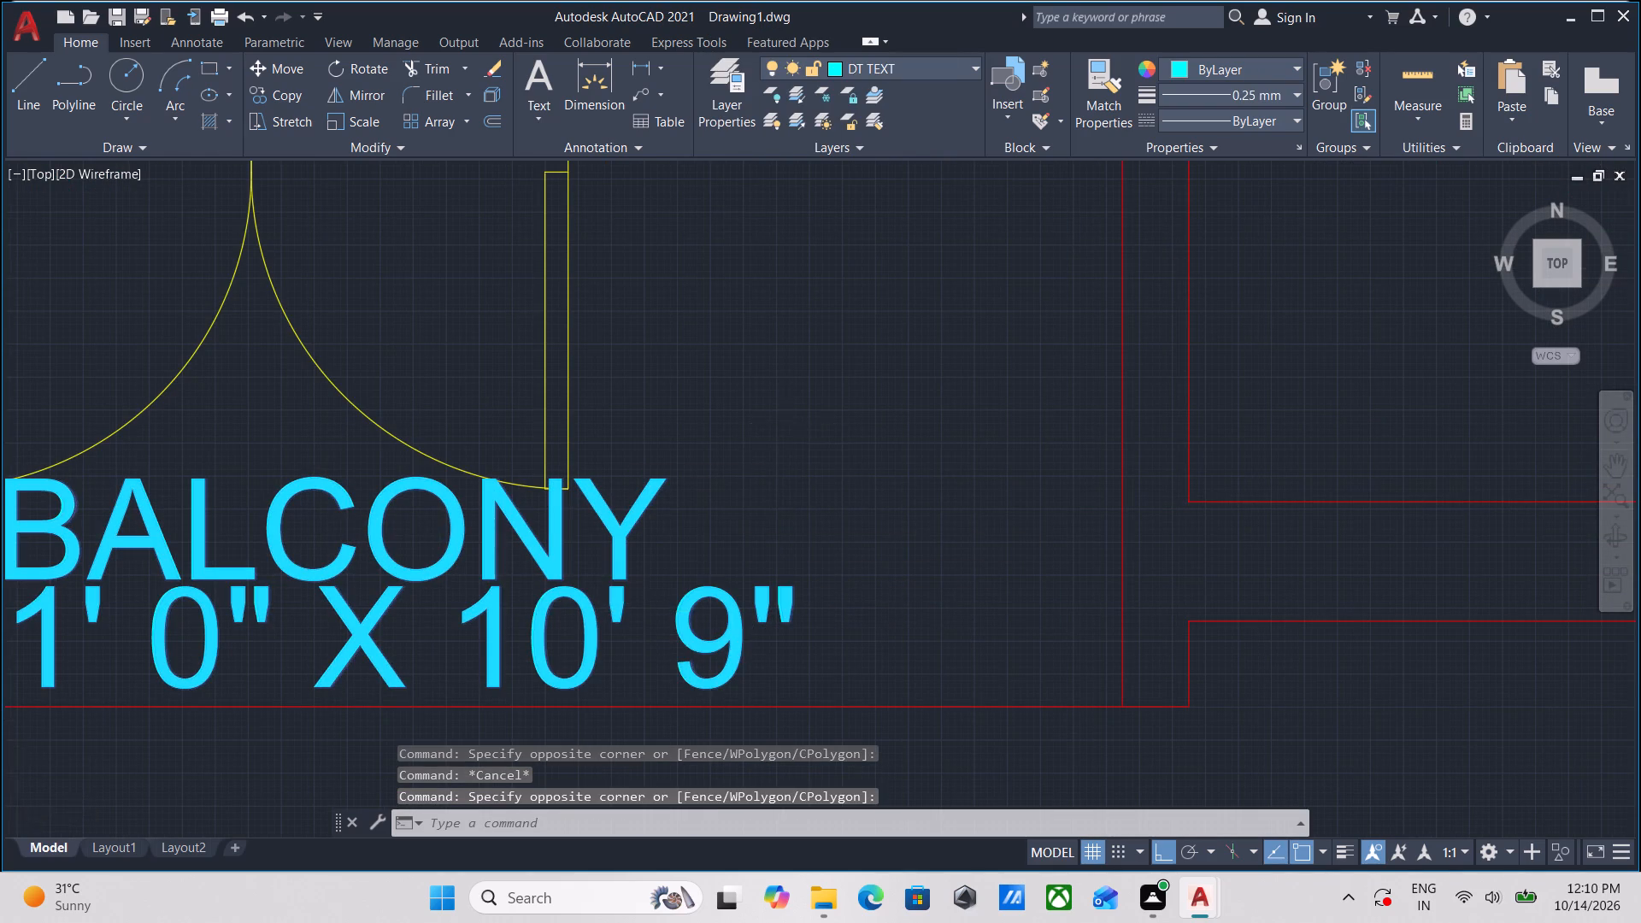
{"action": "scroll", "coordinate": [807, 409], "scroll_direction": "down", "scroll_amount": 1}
{"action": "middle_click_drag", "start_coordinate": [807, 409], "coordinate": [809, 436]}
{"action": "right_click", "coordinate": [809, 436]}
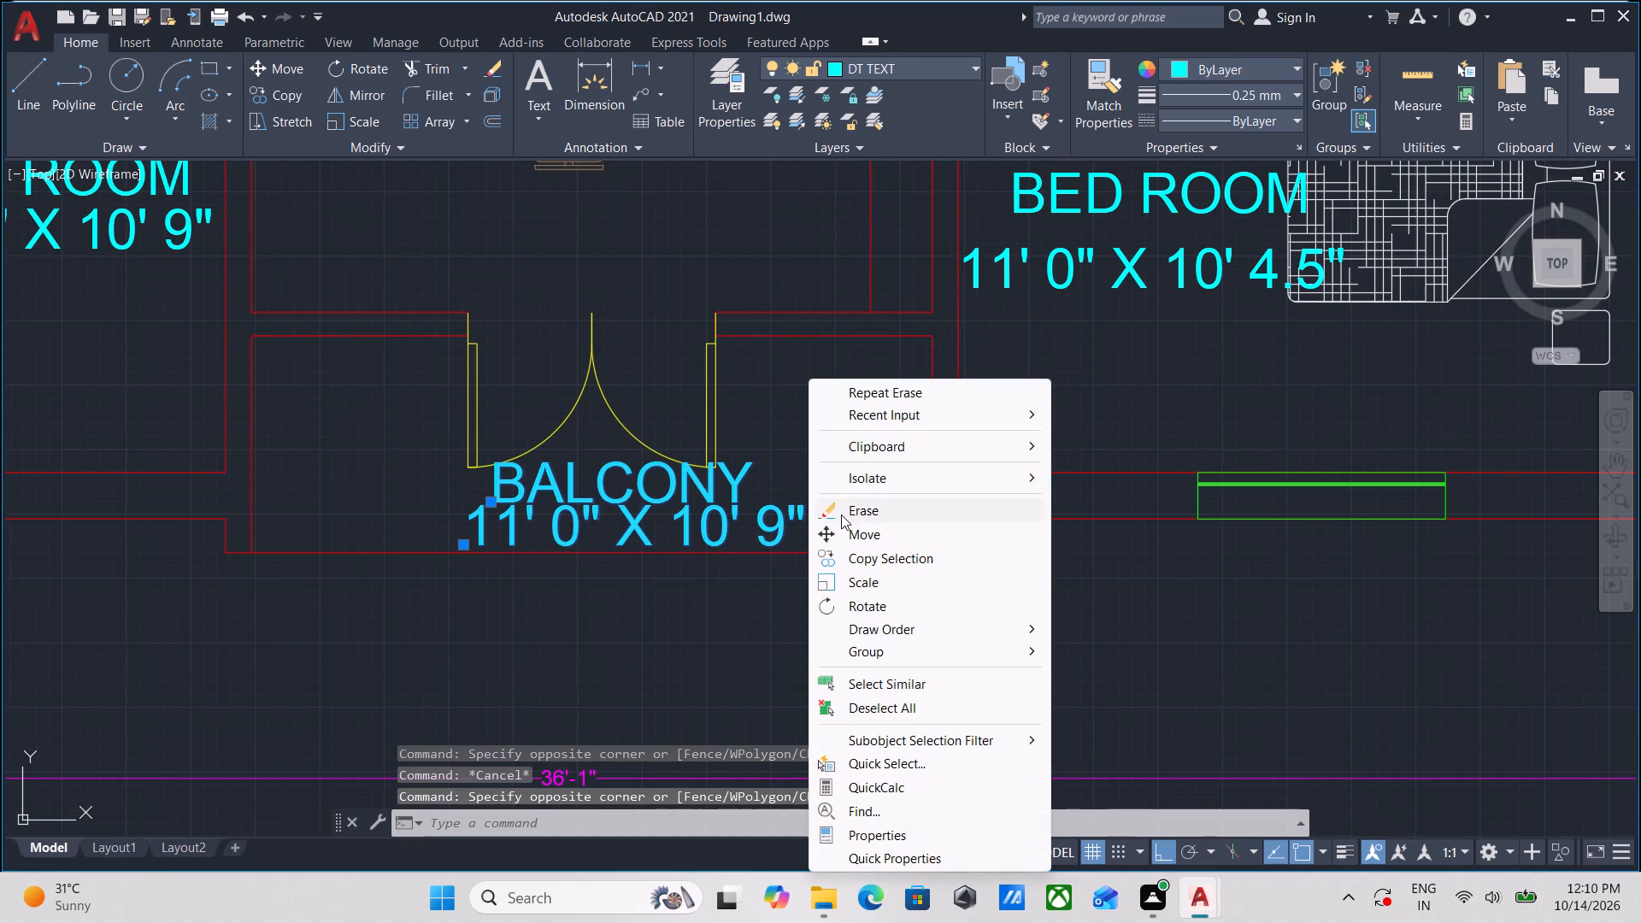
{"action": "left_click", "coordinate": [841, 514]}
Erase the double door between the living room and balcony in the copied plan's lower flat.
{"action": "scroll", "coordinate": [836, 514], "scroll_direction": "down", "scroll_amount": 2}
{"action": "middle_click_drag", "start_coordinate": [797, 524], "coordinate": [809, 578]}
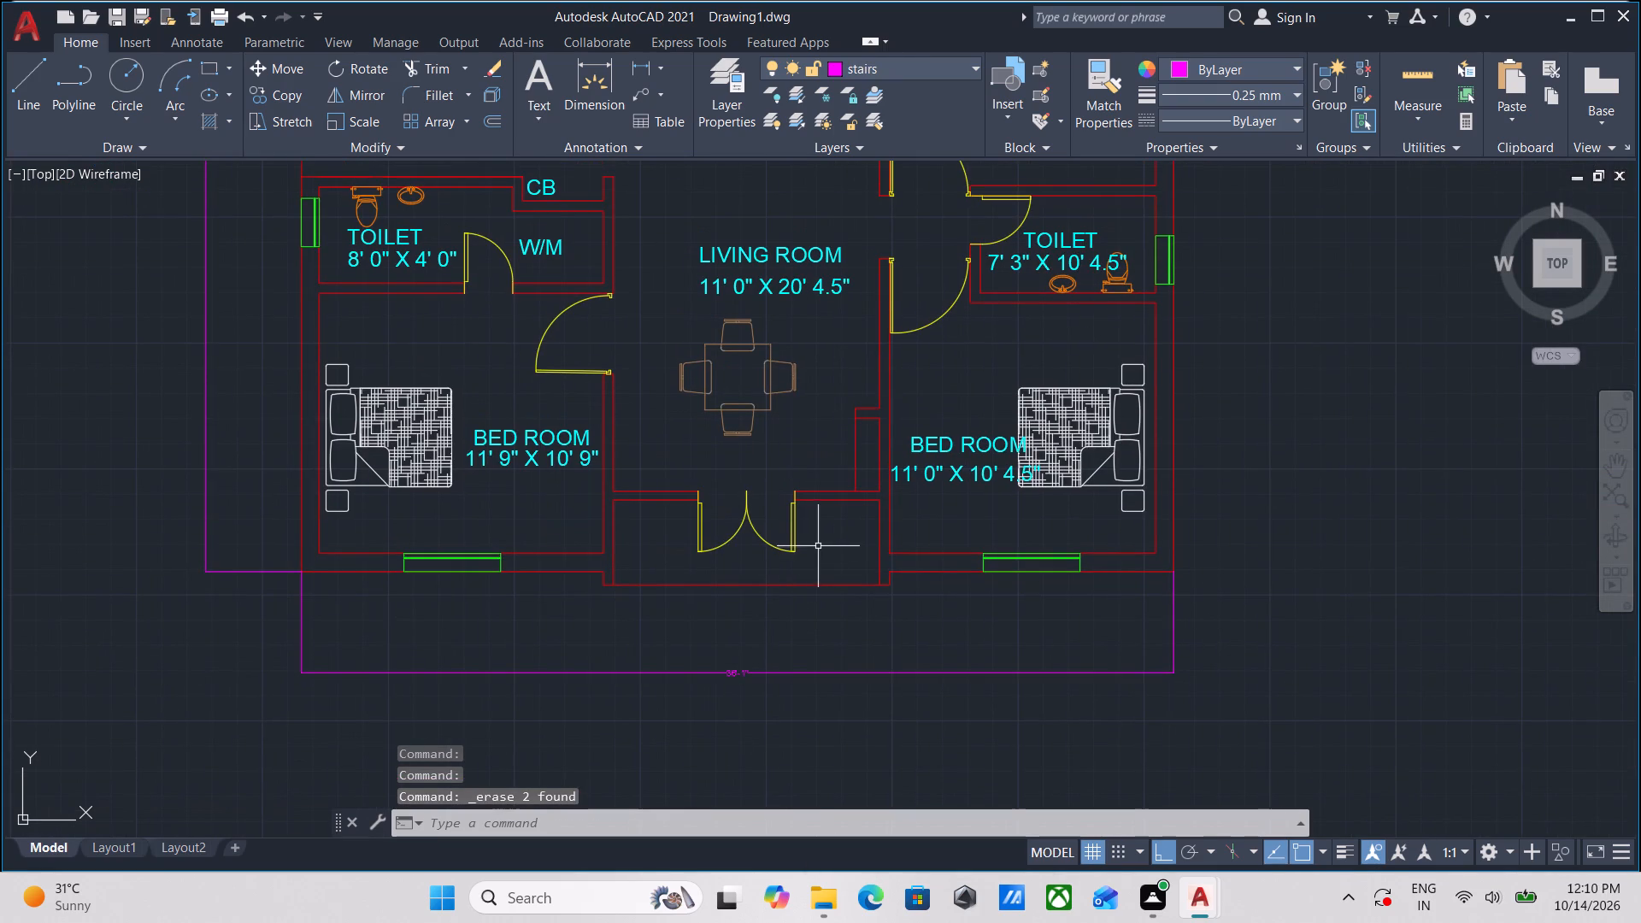
{"action": "left_click", "coordinate": [818, 546]}
{"action": "left_click", "coordinate": [703, 535]}
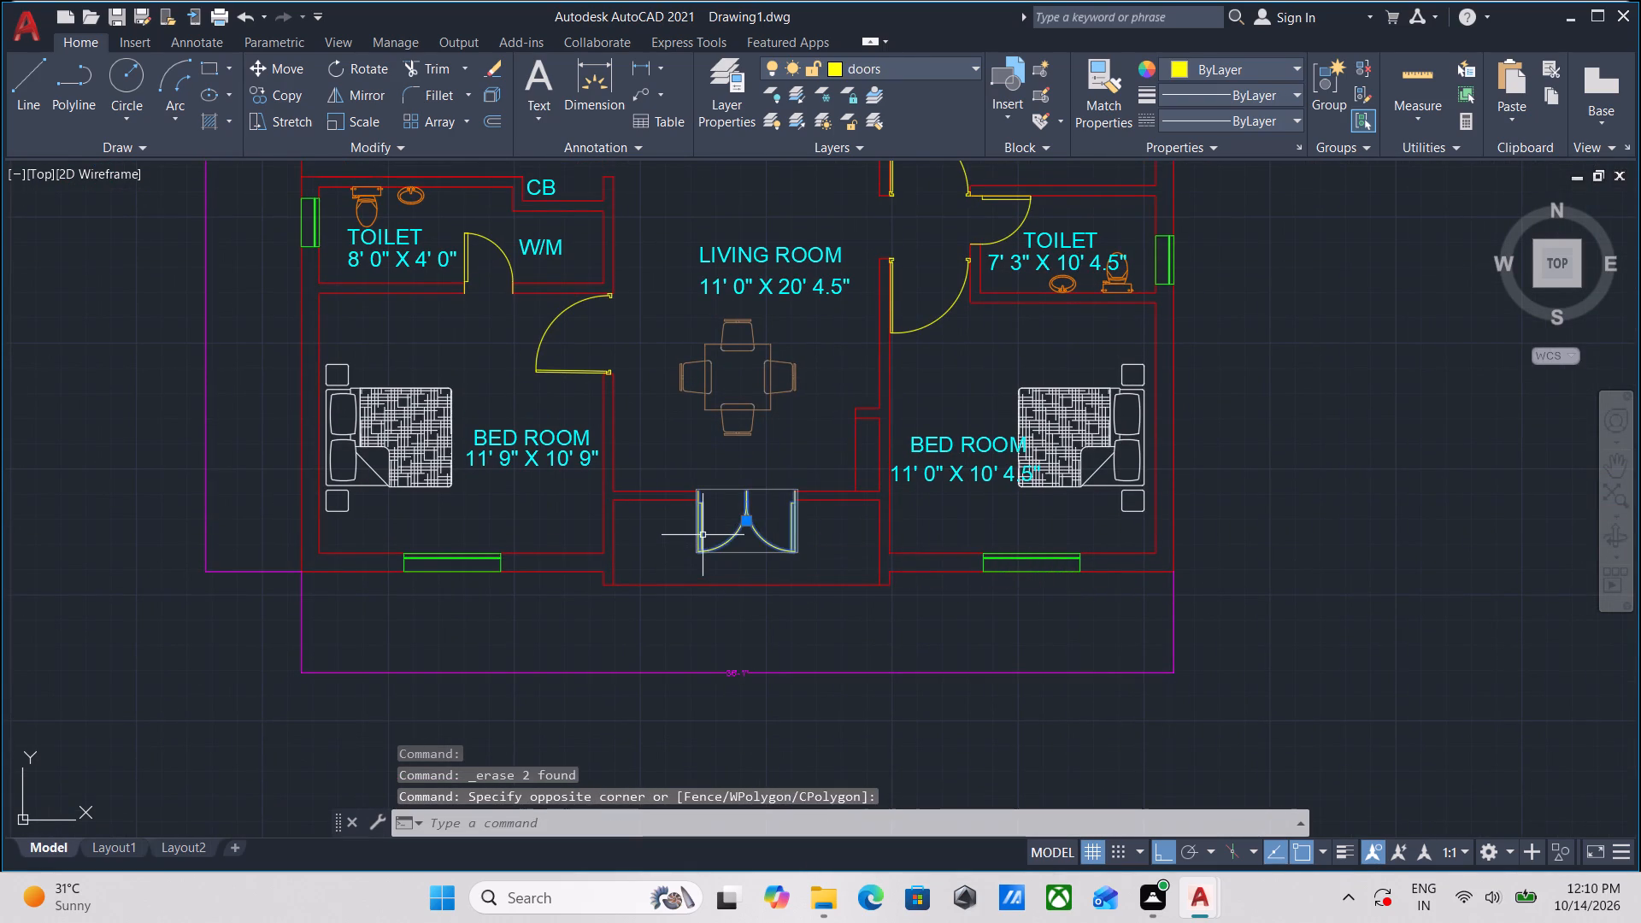
{"action": "right_click", "coordinate": [703, 535]}
{"action": "left_click", "coordinate": [781, 174]}
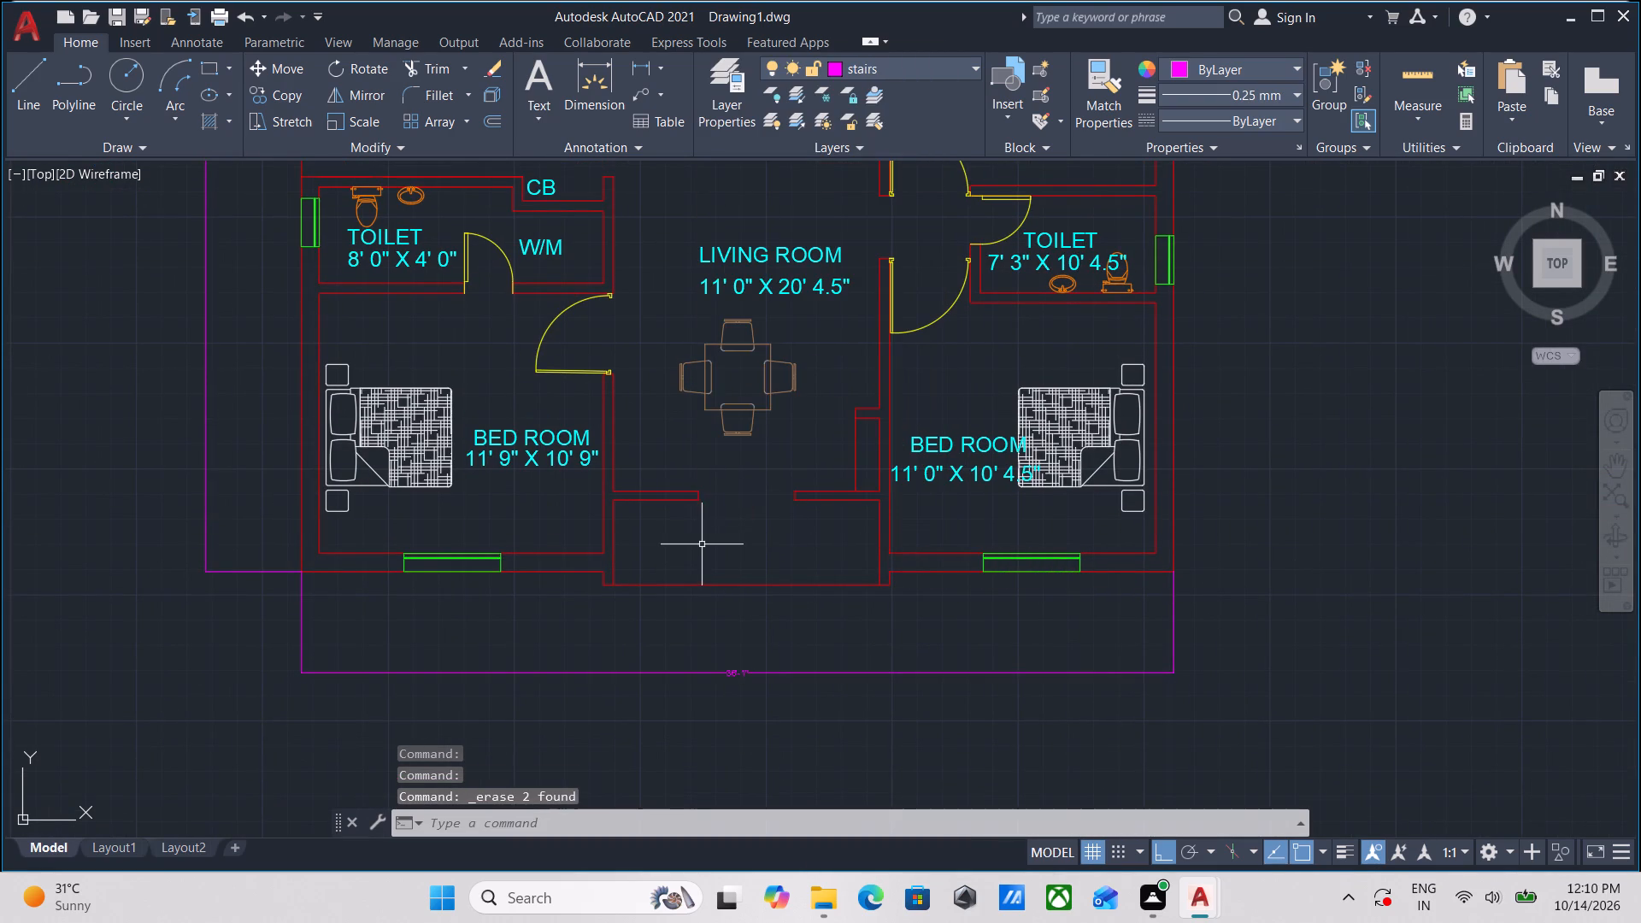
Trim away the two inner side lines of the lower flat's balcony, using a fence across both sides.
{"action": "scroll", "coordinate": [703, 545], "scroll_direction": "up", "scroll_amount": 1}
{"action": "middle_click_drag", "start_coordinate": [704, 540], "coordinate": [768, 512]}
{"action": "middle_click_drag", "start_coordinate": [743, 526], "coordinate": [731, 533]}
{"action": "scroll", "coordinate": [743, 526], "scroll_direction": "down", "scroll_amount": 1}
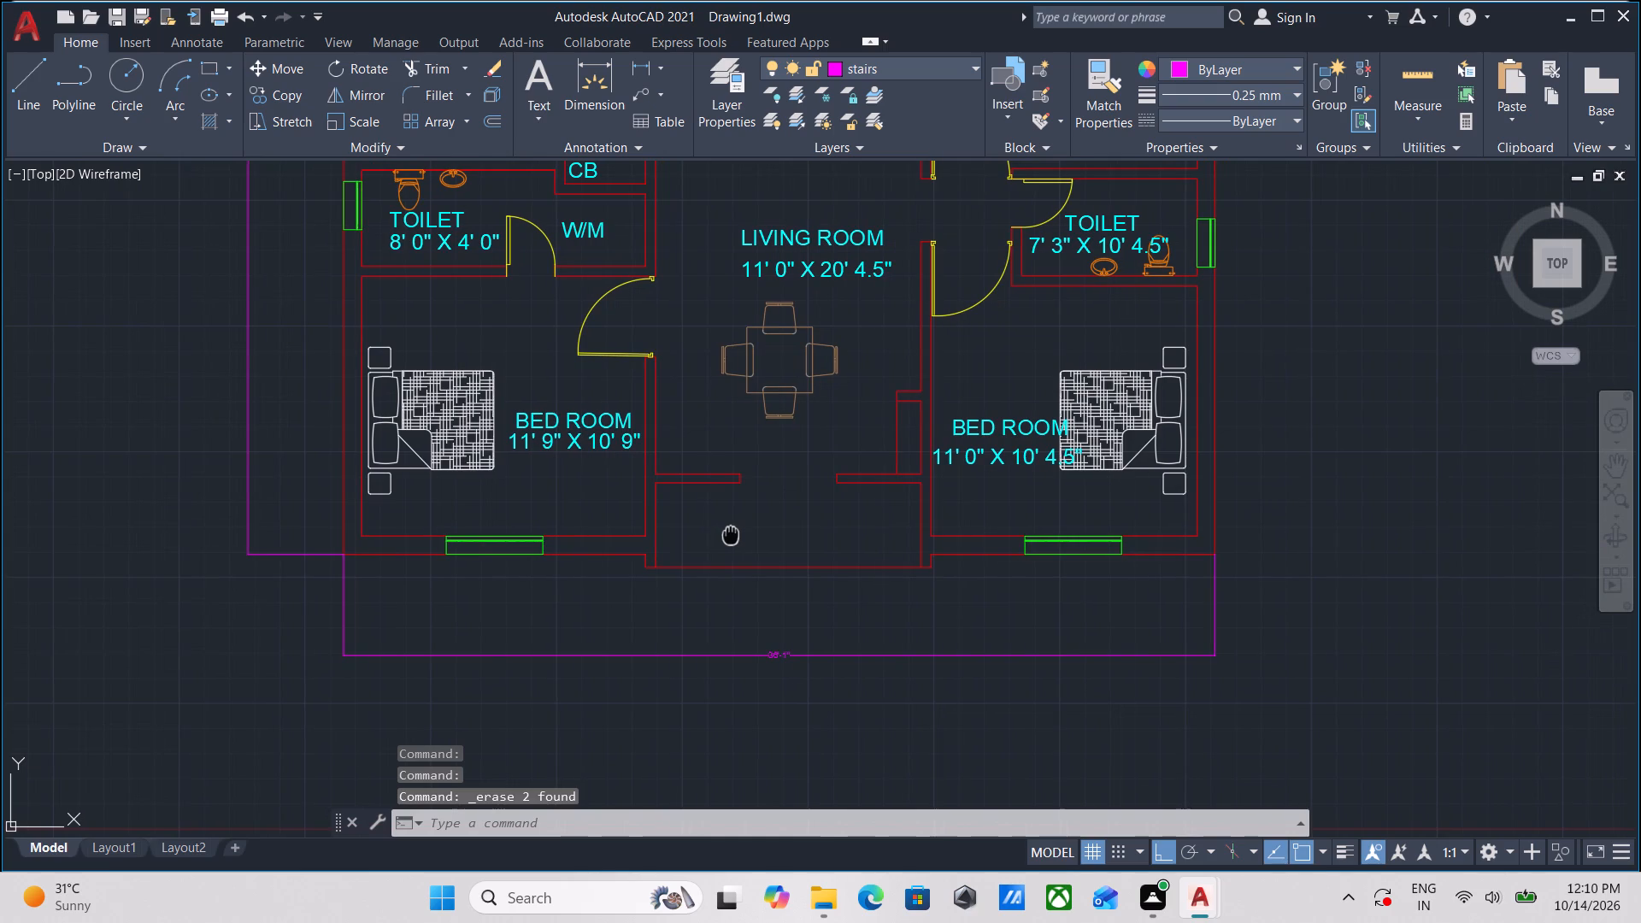
{"action": "type", "text": "TR"}
{"action": "key", "text": "Return"}
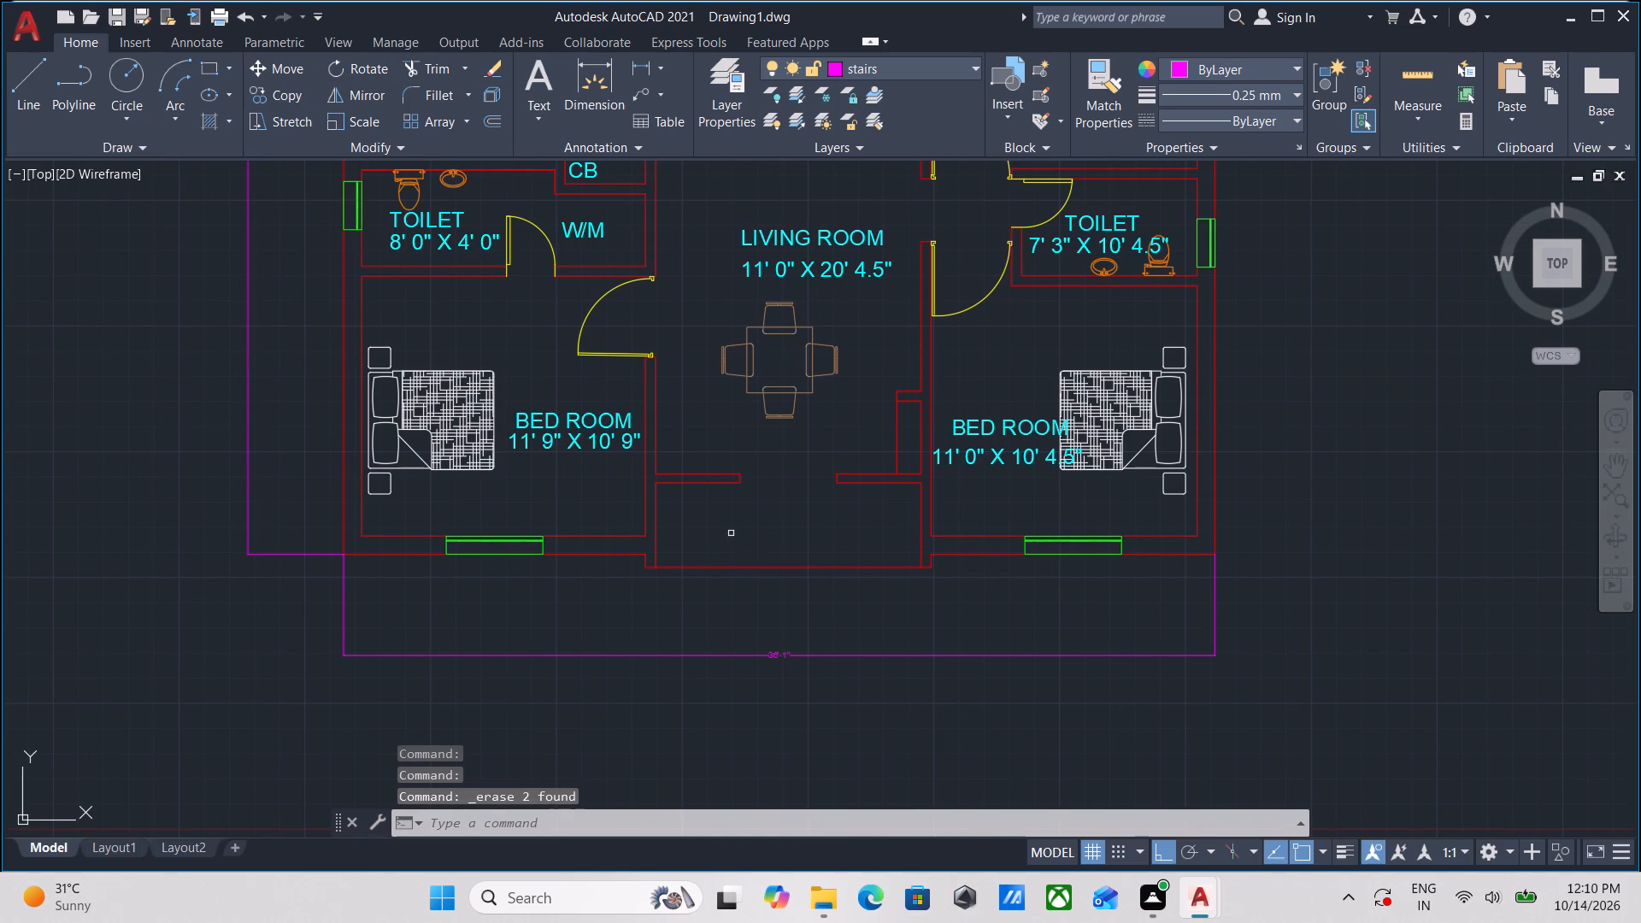
{"action": "scroll", "coordinate": [659, 553], "scroll_direction": "up", "scroll_amount": 2}
{"action": "left_click", "coordinate": [643, 537]}
{"action": "middle_click_drag", "start_coordinate": [920, 519], "coordinate": [656, 520]}
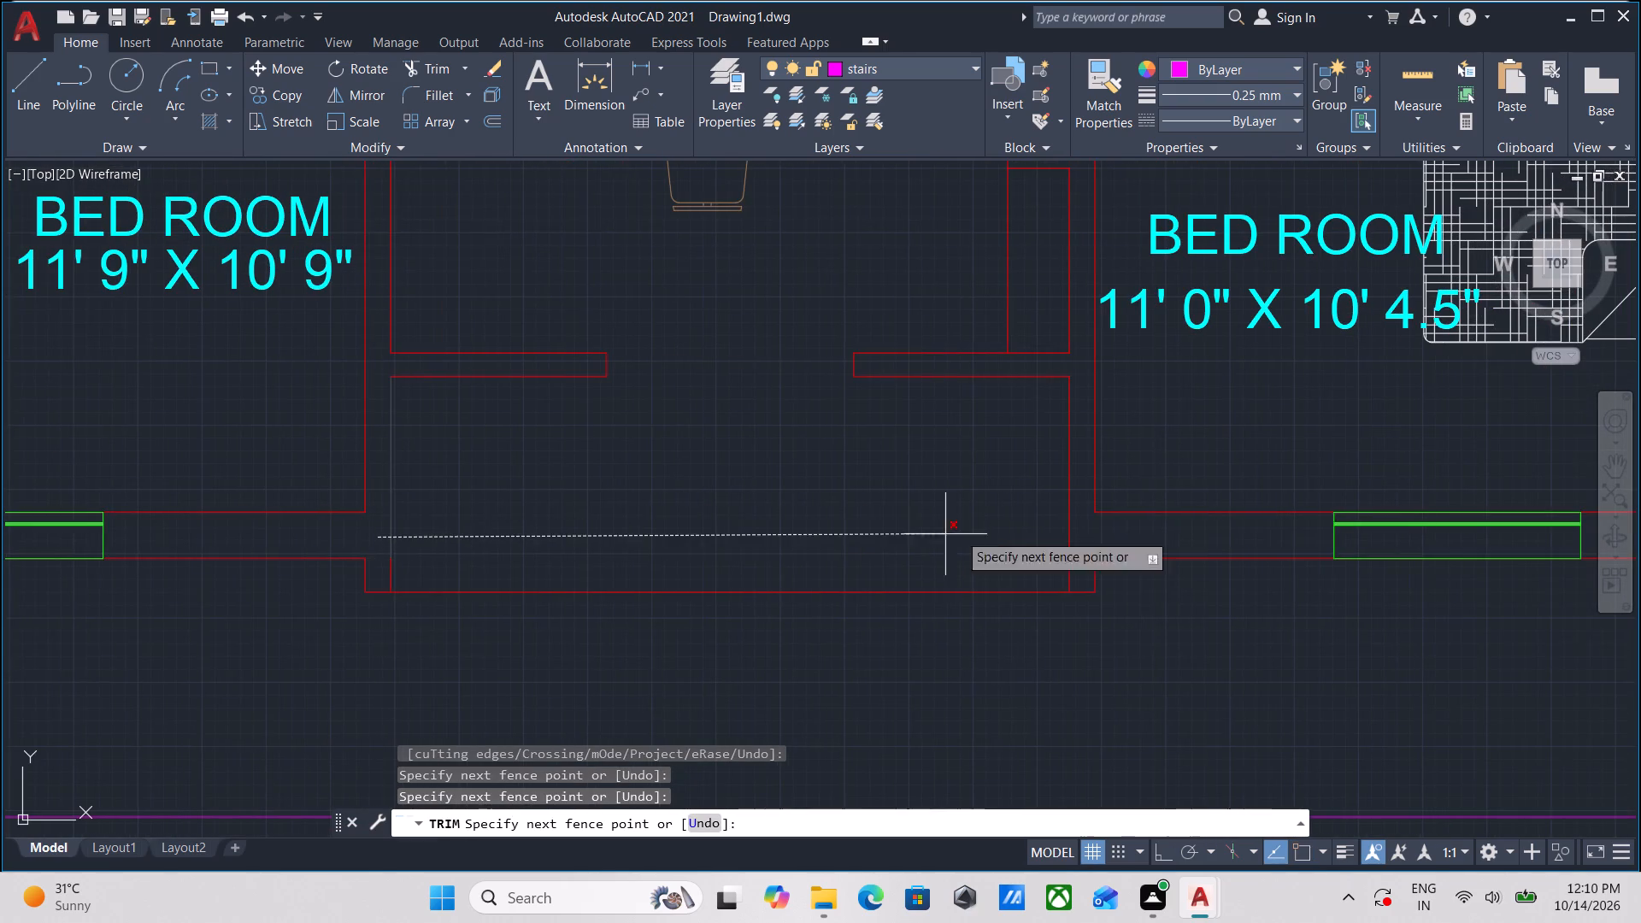
{"action": "left_click", "coordinate": [1100, 529]}
{"action": "scroll", "coordinate": [931, 544], "scroll_direction": "down", "scroll_amount": 1}
{"action": "middle_click_drag", "start_coordinate": [931, 544], "coordinate": [935, 542]}
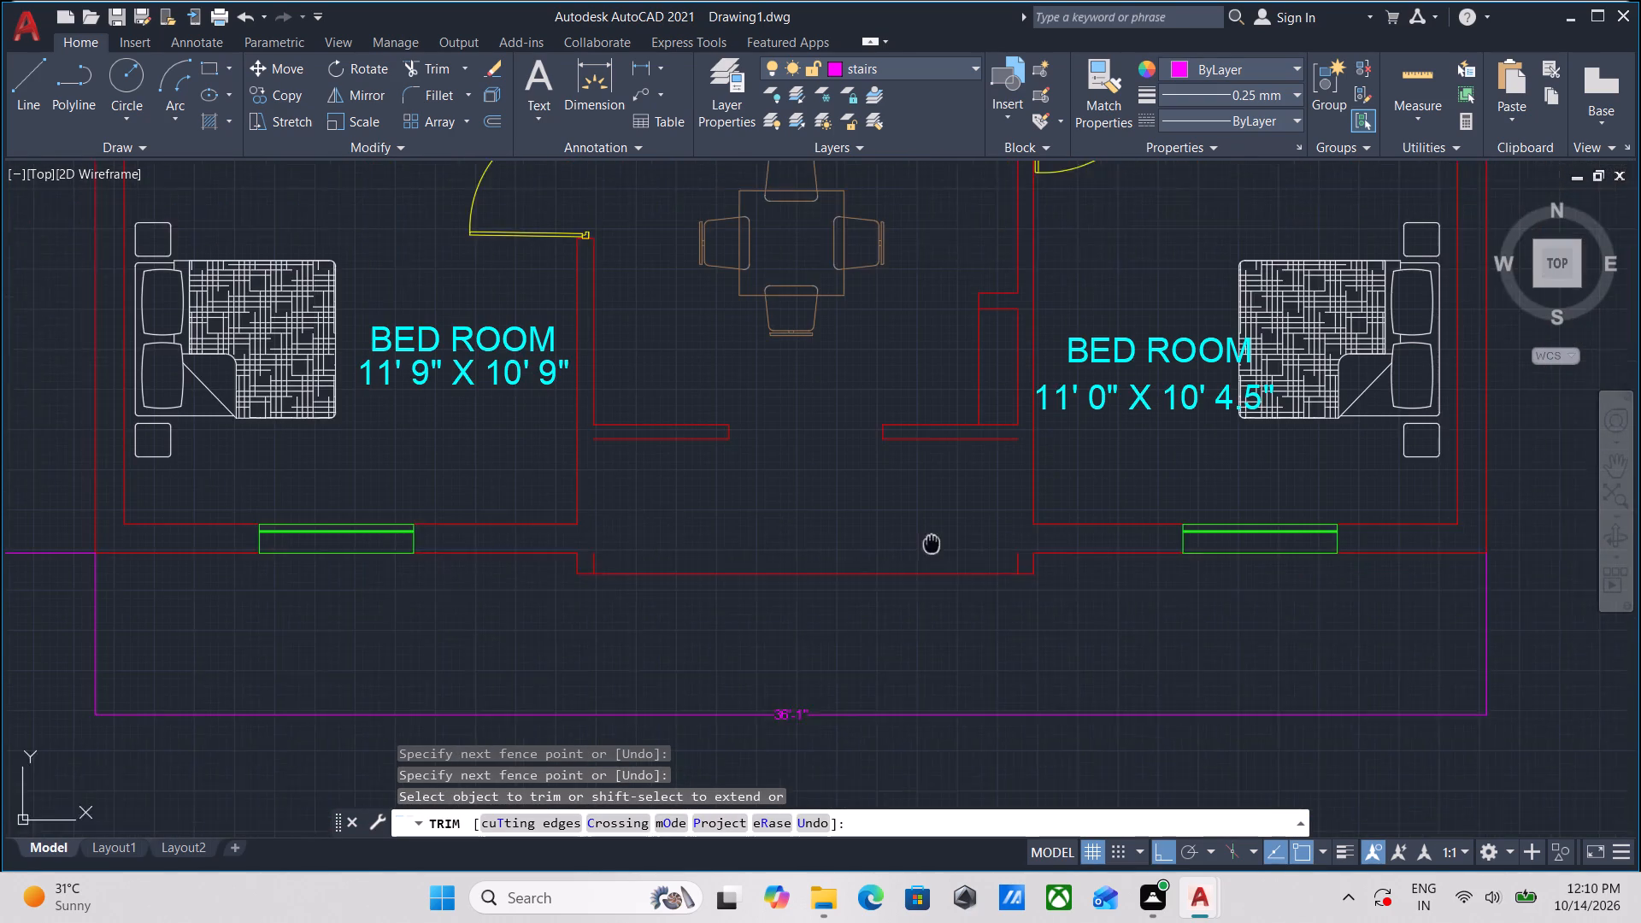
{"action": "middle_click_drag", "start_coordinate": [935, 542], "coordinate": [982, 526]}
{"action": "key", "text": "Escape"}
Trim away the lower flat's balcony front line and the small side wall stubs left at both of its ends.
{"action": "middle_click_drag", "start_coordinate": [735, 562], "coordinate": [755, 606]}
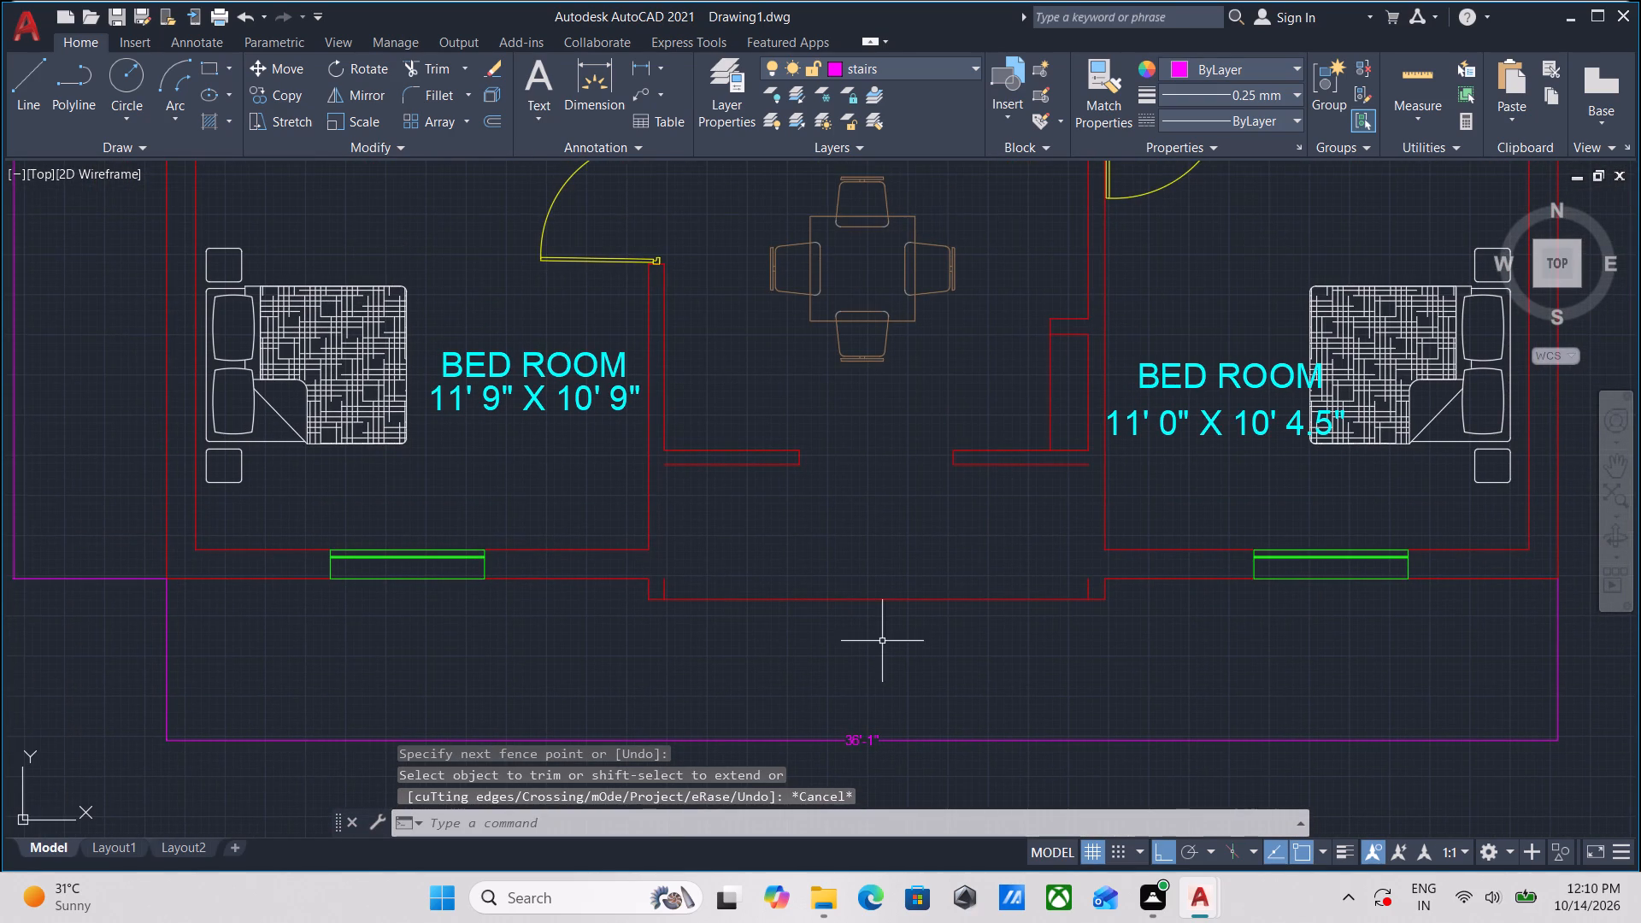
{"action": "type", "text": "TR"}
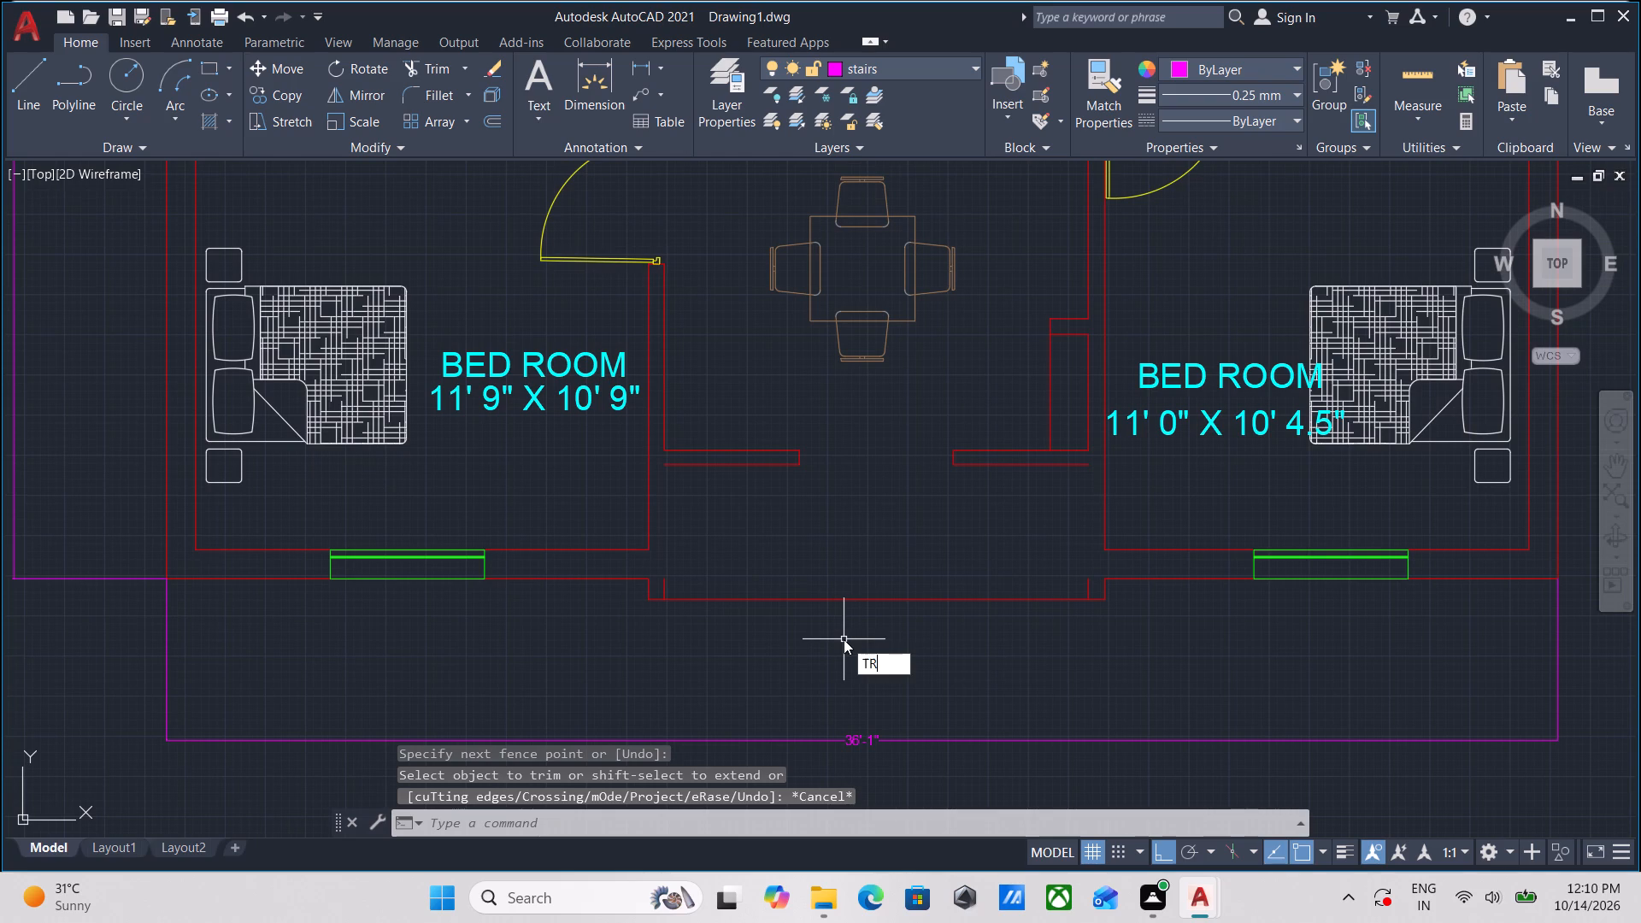
{"action": "key", "text": "Return"}
{"action": "left_click", "coordinate": [844, 639]}
{"action": "left_click", "coordinate": [832, 560]}
{"action": "scroll", "coordinate": [631, 602], "scroll_direction": "up", "scroll_amount": 1}
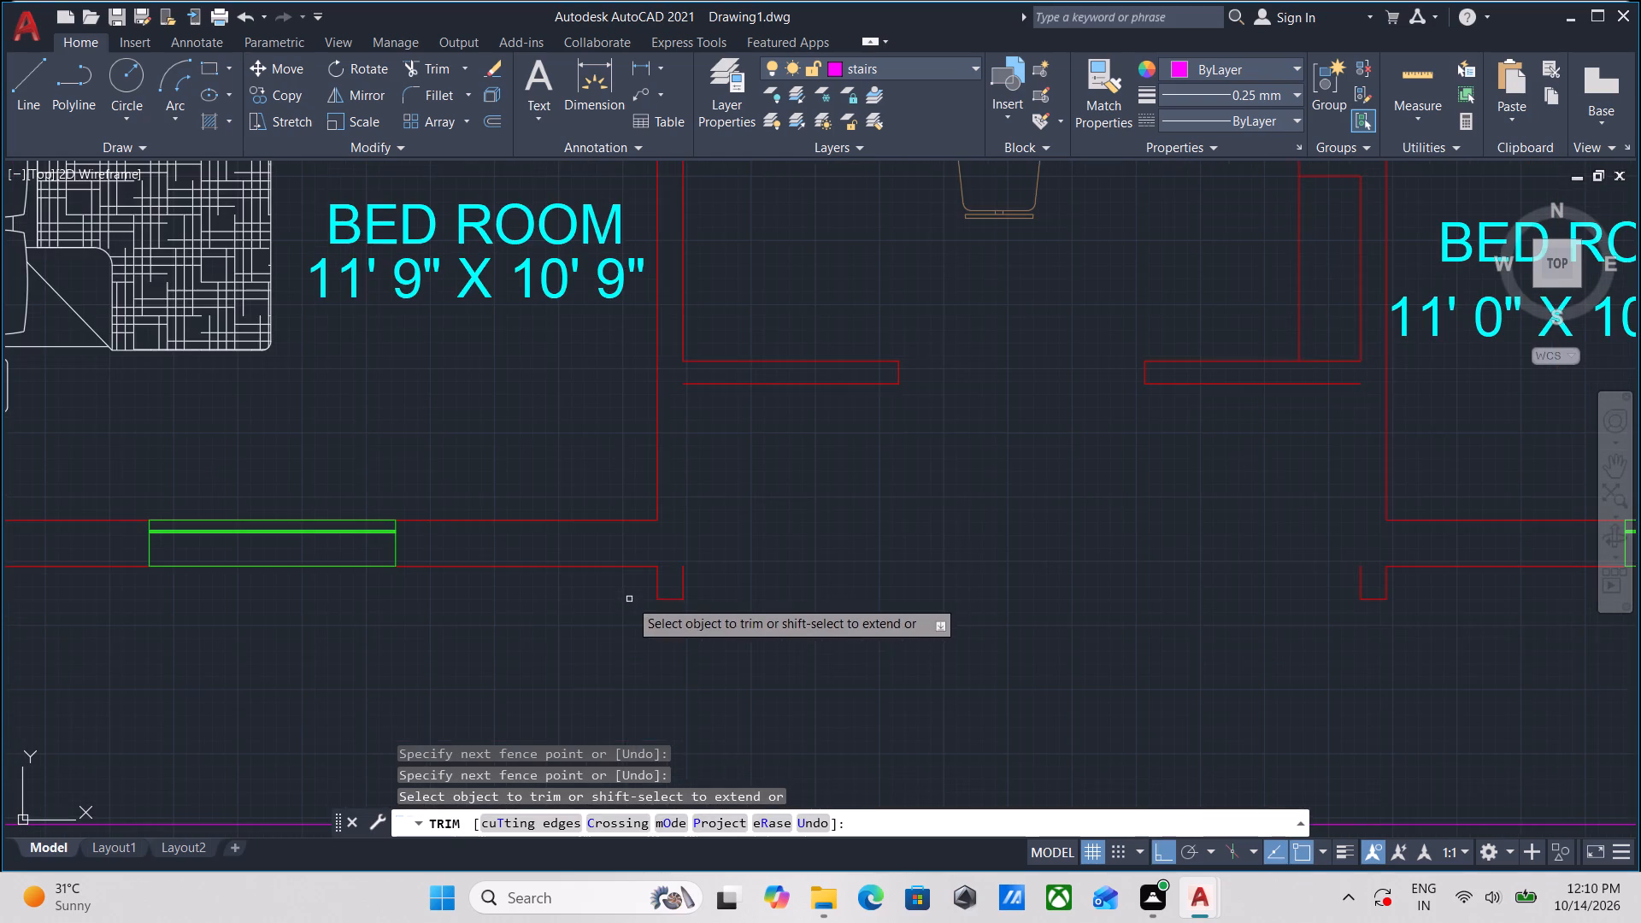
{"action": "left_click", "coordinate": [630, 594]}
{"action": "middle_click_drag", "start_coordinate": [1086, 617], "coordinate": [815, 585]}
{"action": "left_click", "coordinate": [1166, 550]}
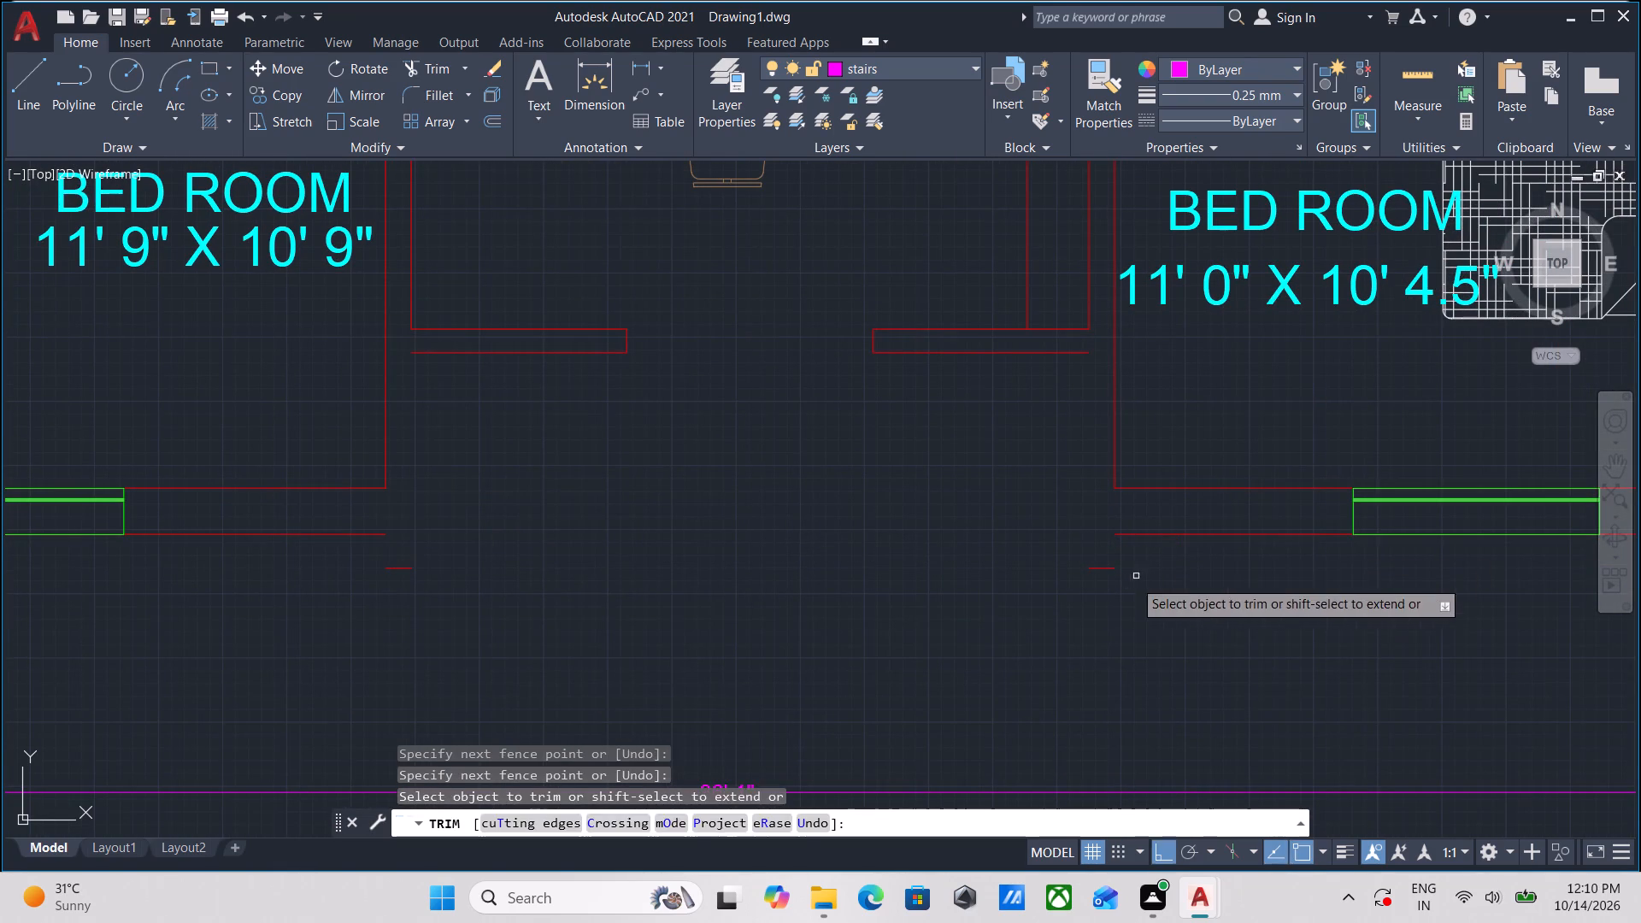
{"action": "left_click", "coordinate": [1091, 608]}
{"action": "left_click", "coordinate": [1106, 561]}
{"action": "left_click", "coordinate": [396, 581]}
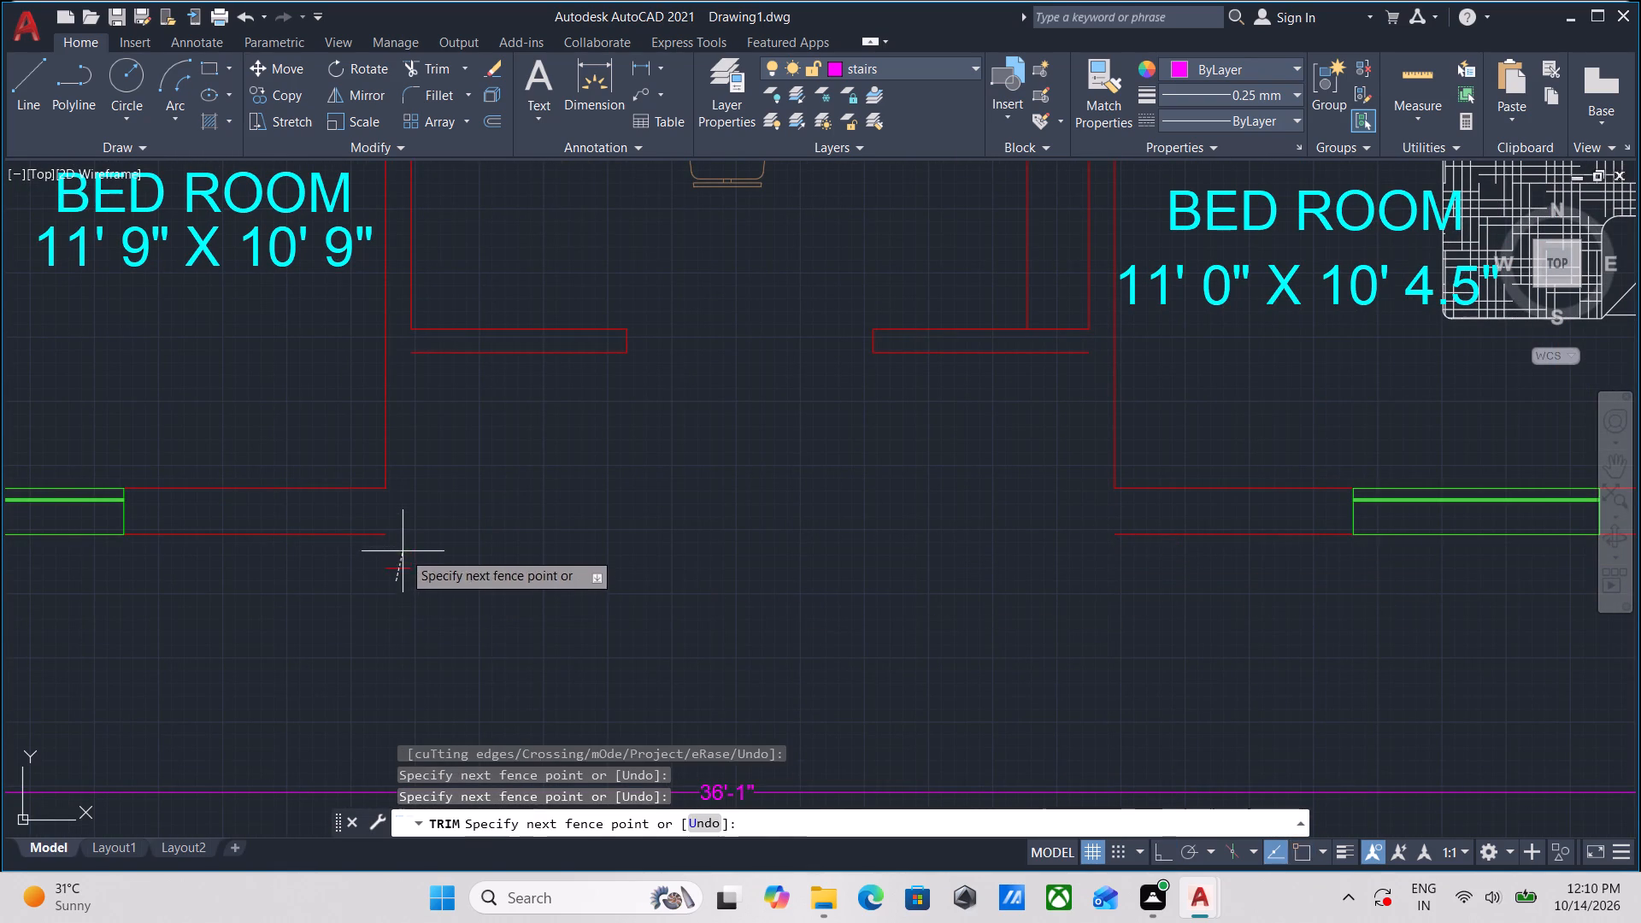
{"action": "left_click", "coordinate": [403, 548]}
Trim away the two short walls between the lower flat's living room and former balcony, including their end lines.
{"action": "scroll", "coordinate": [412, 544], "scroll_direction": "down", "scroll_amount": 1}
{"action": "middle_click_drag", "start_coordinate": [412, 544], "coordinate": [444, 575]}
{"action": "scroll", "coordinate": [553, 593], "scroll_direction": "down", "scroll_amount": 1}
{"action": "middle_click_drag", "start_coordinate": [553, 593], "coordinate": [602, 593]}
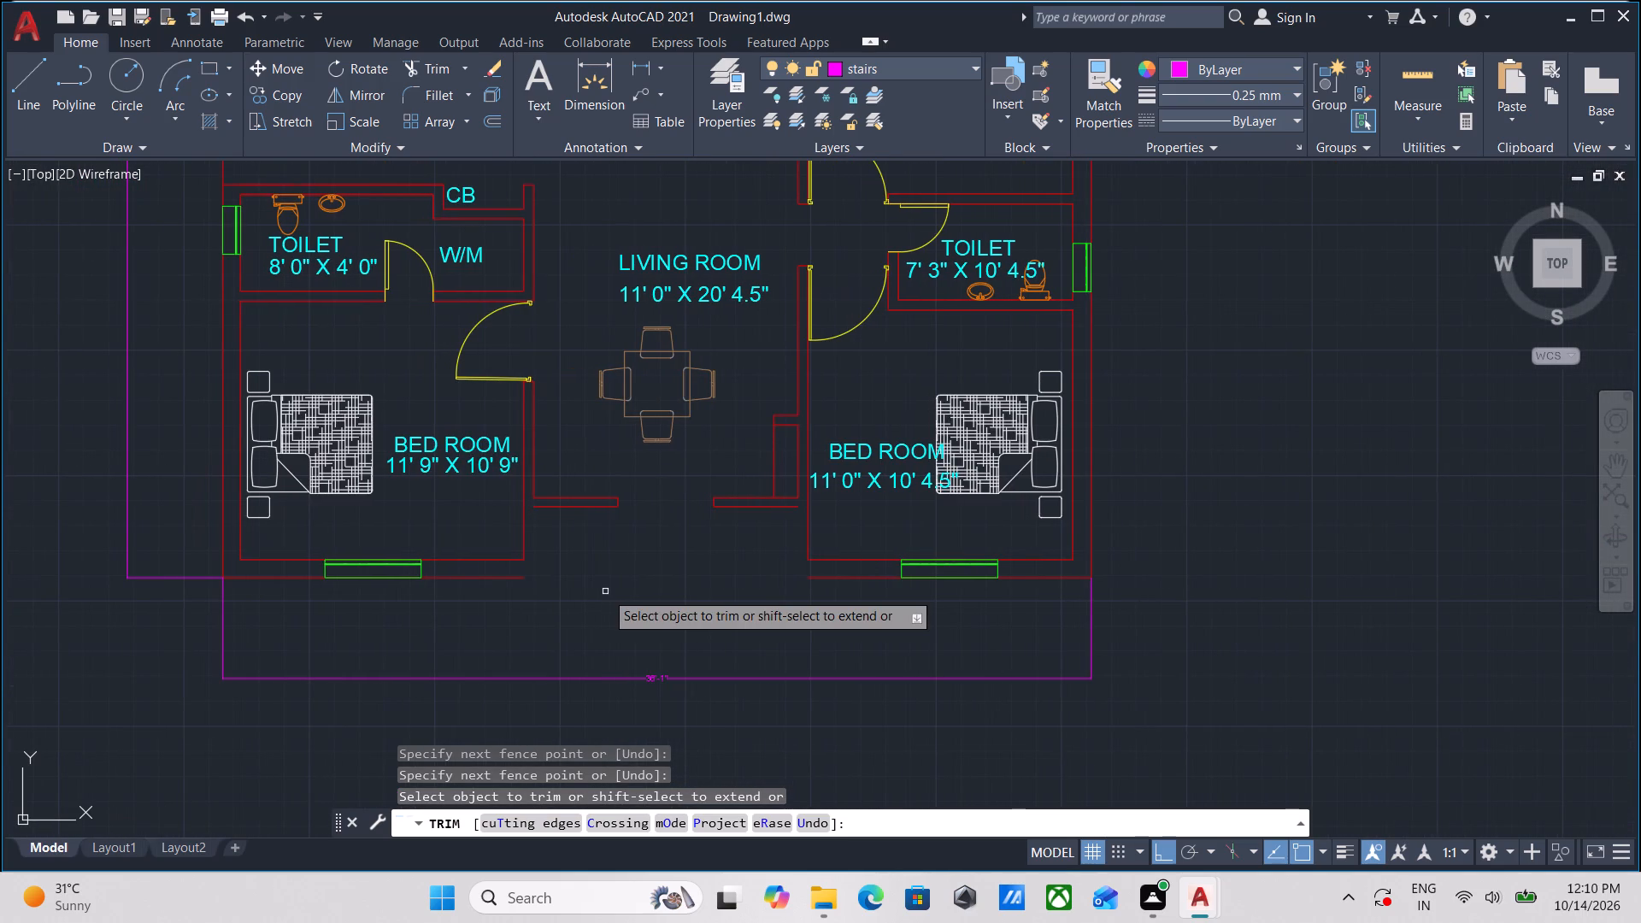
{"action": "middle_click_drag", "start_coordinate": [609, 592], "coordinate": [623, 596]}
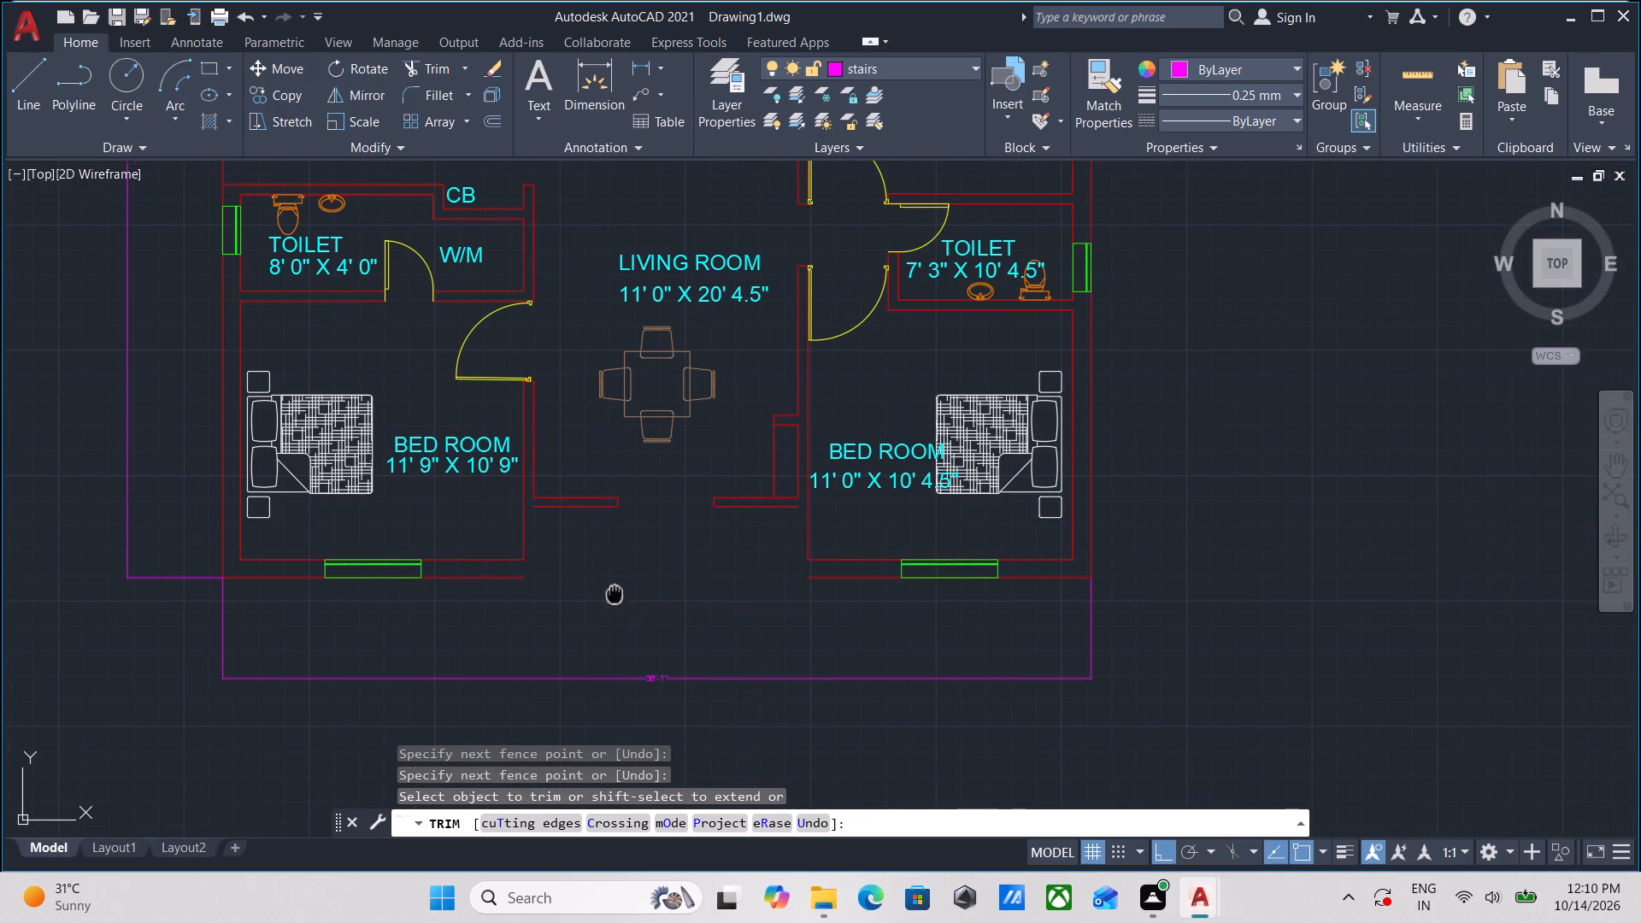
{"action": "middle_click_drag", "start_coordinate": [623, 596], "coordinate": [739, 597]}
{"action": "left_click", "coordinate": [720, 552]}
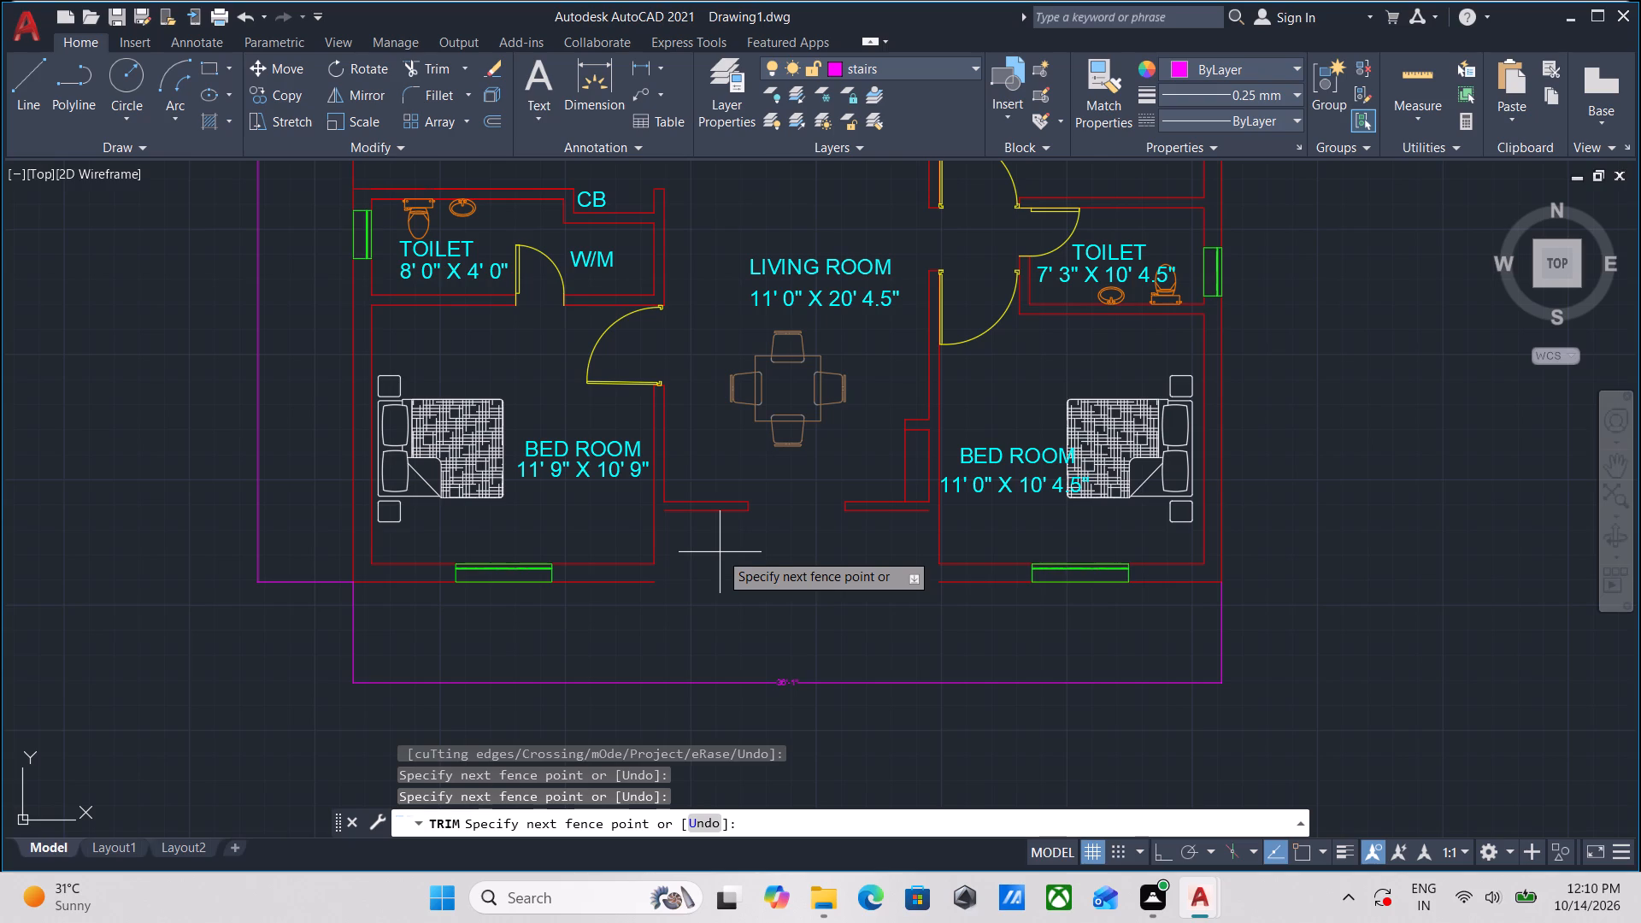
{"action": "middle_click_drag", "start_coordinate": [712, 558], "coordinate": [765, 531]}
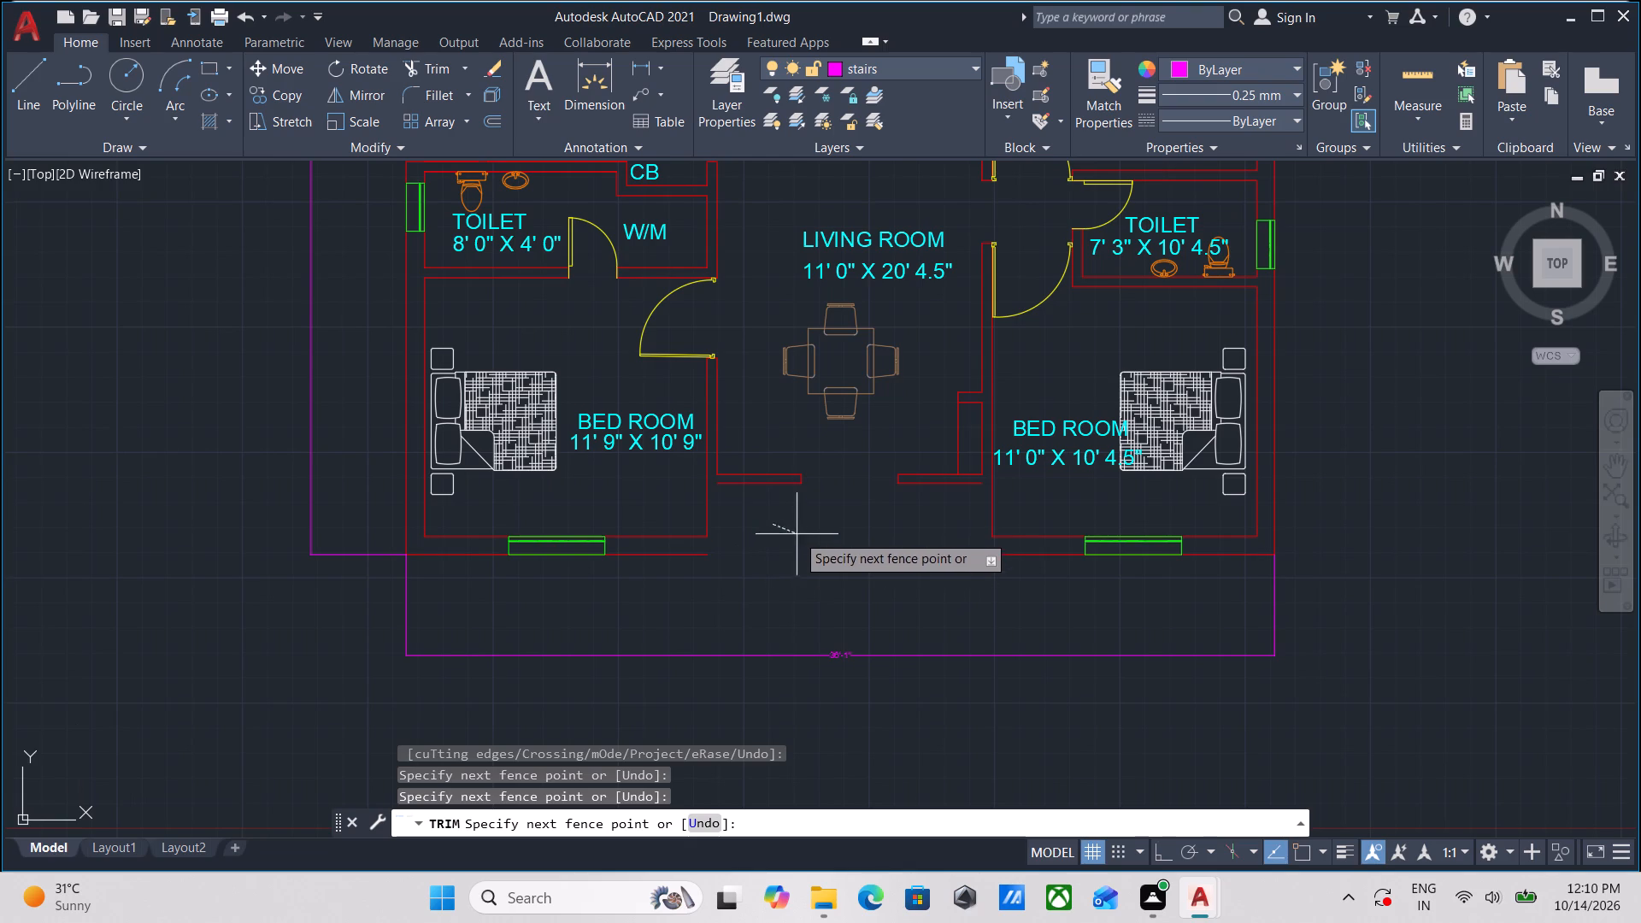
{"action": "middle_click_drag", "start_coordinate": [795, 531], "coordinate": [802, 607]}
{"action": "left_click", "coordinate": [791, 505]}
{"action": "left_click", "coordinate": [967, 608]}
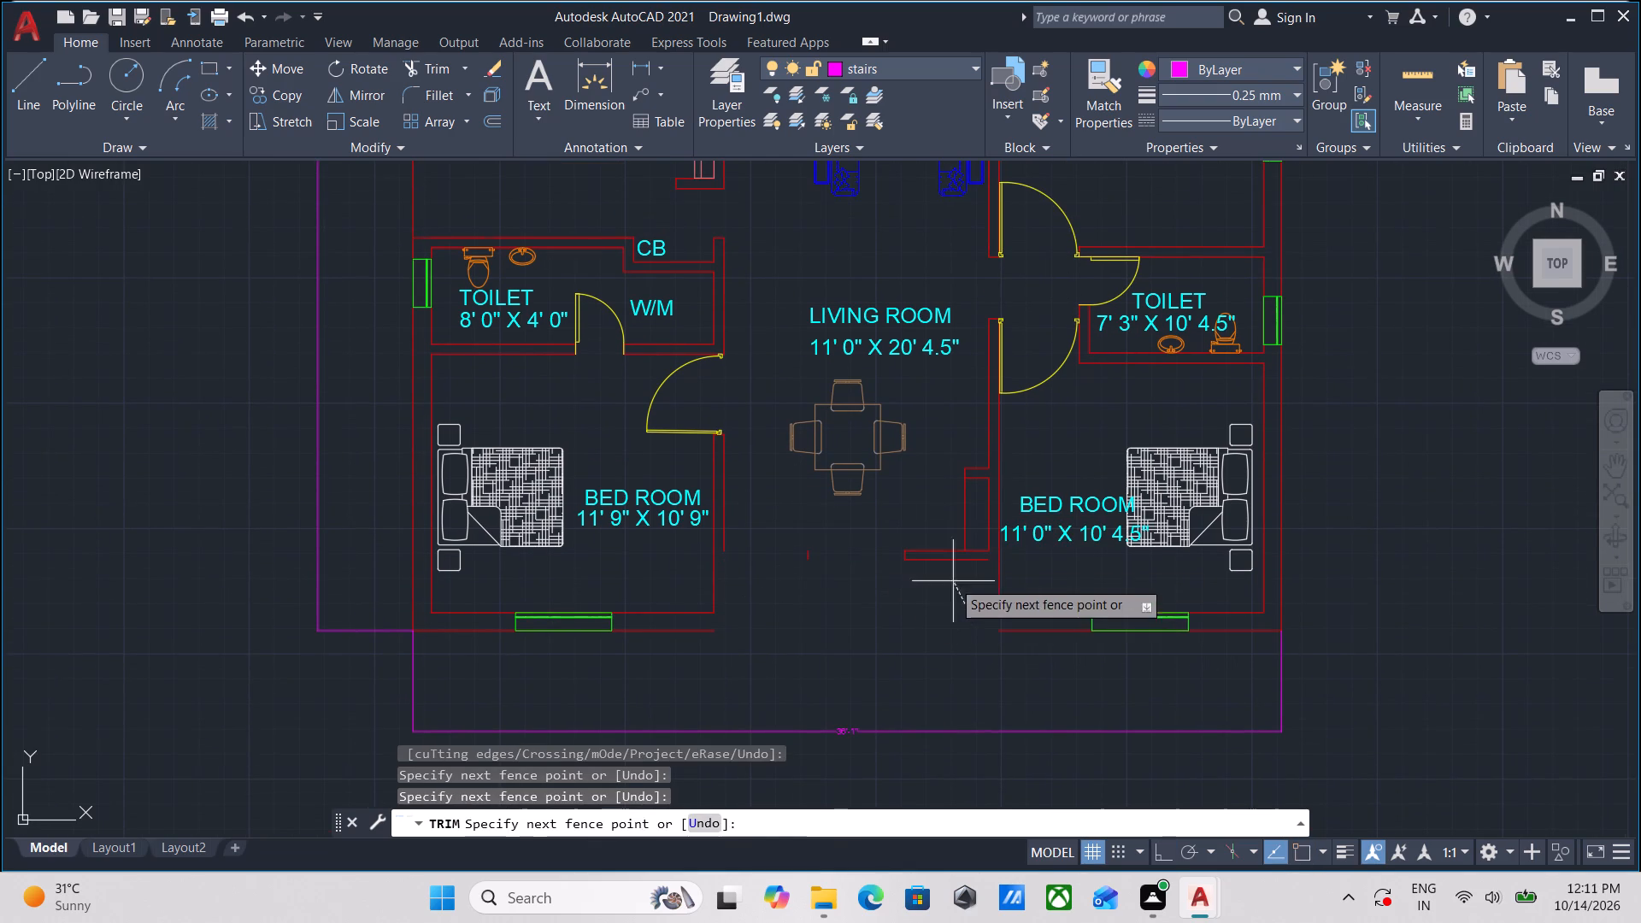
{"action": "left_click", "coordinate": [938, 524]}
{"action": "left_click", "coordinate": [926, 560]}
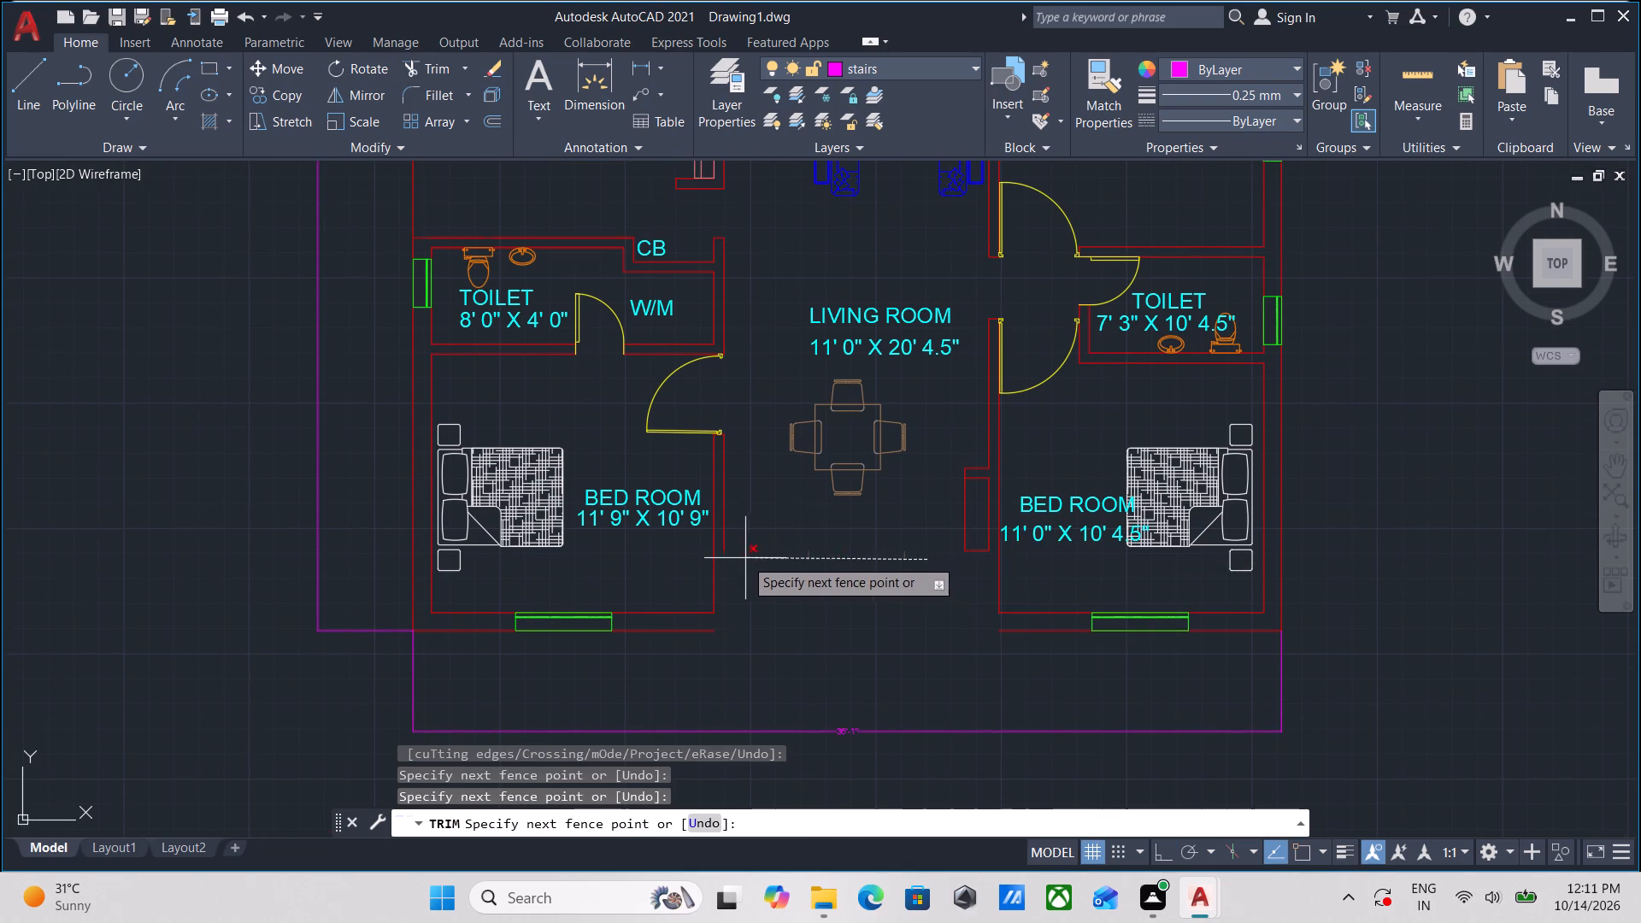
{"action": "left_click", "coordinate": [740, 561]}
{"action": "left_click", "coordinate": [927, 561]}
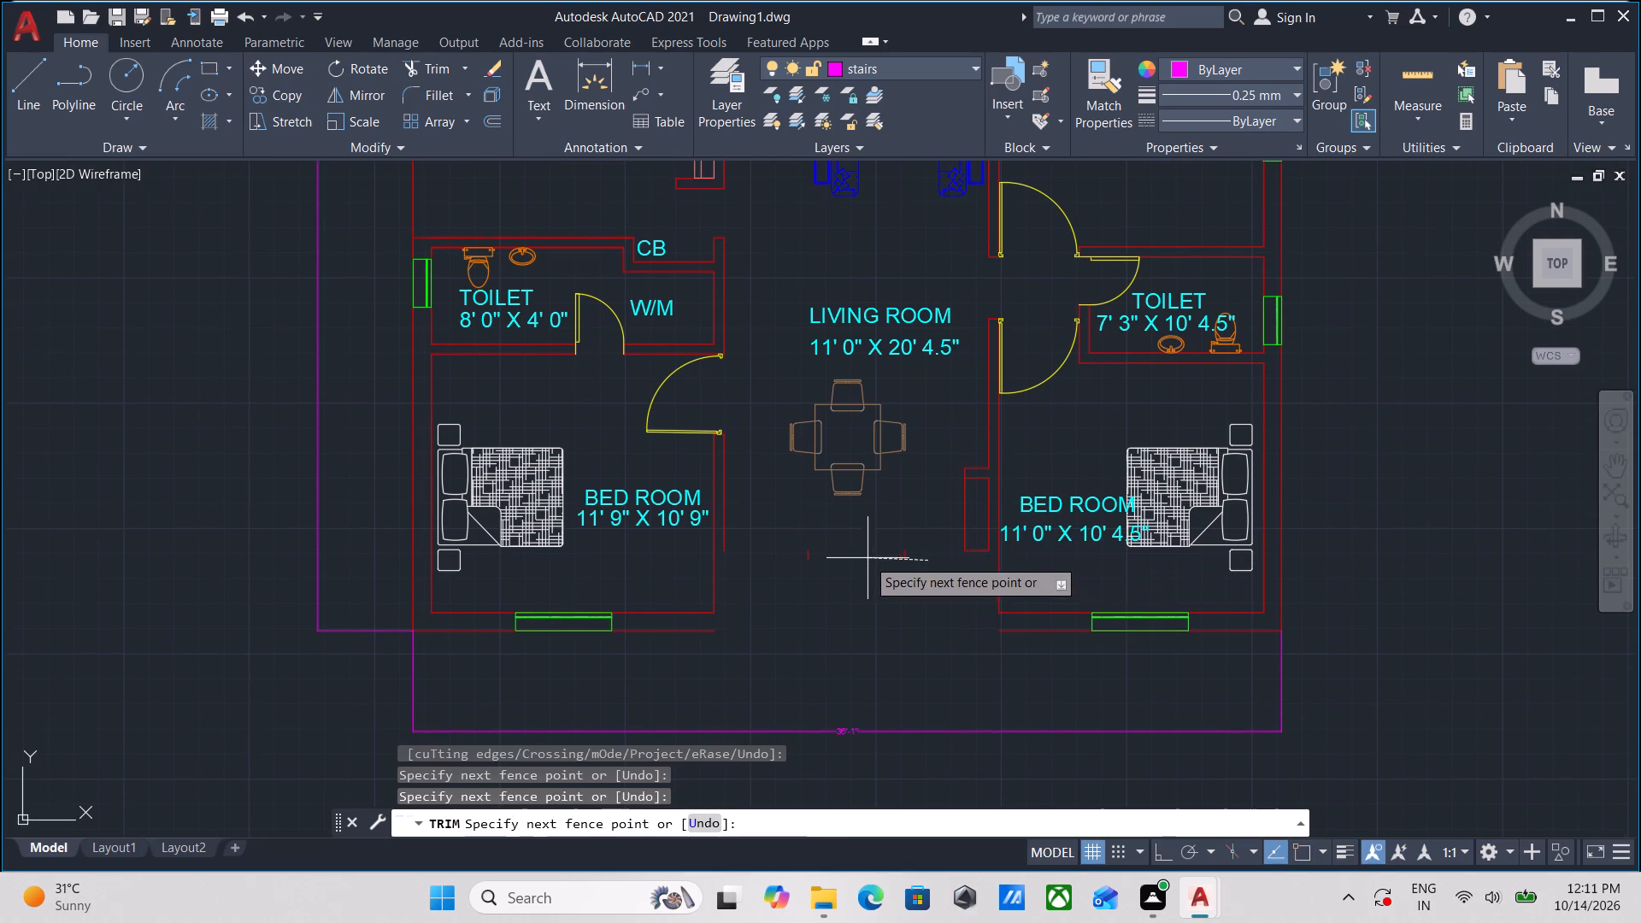
{"action": "left_click", "coordinate": [791, 552]}
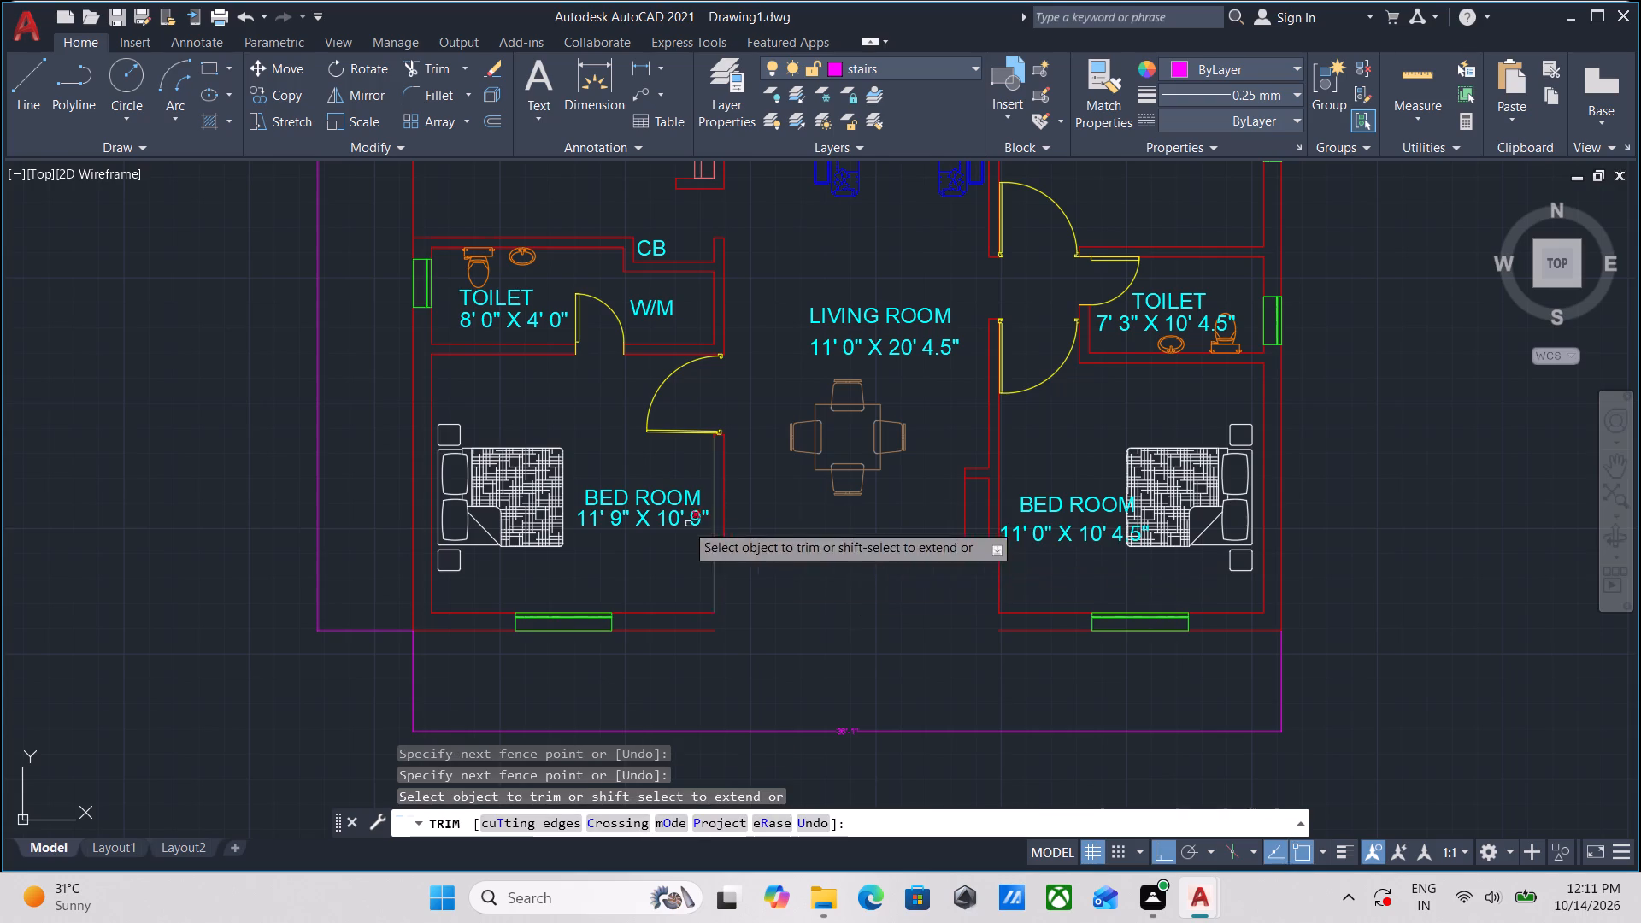
{"action": "scroll", "coordinate": [678, 516], "scroll_direction": "up", "scroll_amount": 2}
{"action": "scroll", "coordinate": [920, 616], "scroll_direction": "down", "scroll_amount": 2}
{"action": "middle_click_drag", "start_coordinate": [920, 616], "coordinate": [930, 520]}
{"action": "scroll", "coordinate": [906, 536], "scroll_direction": "up", "scroll_amount": 1}
{"action": "key", "text": "Escape"}
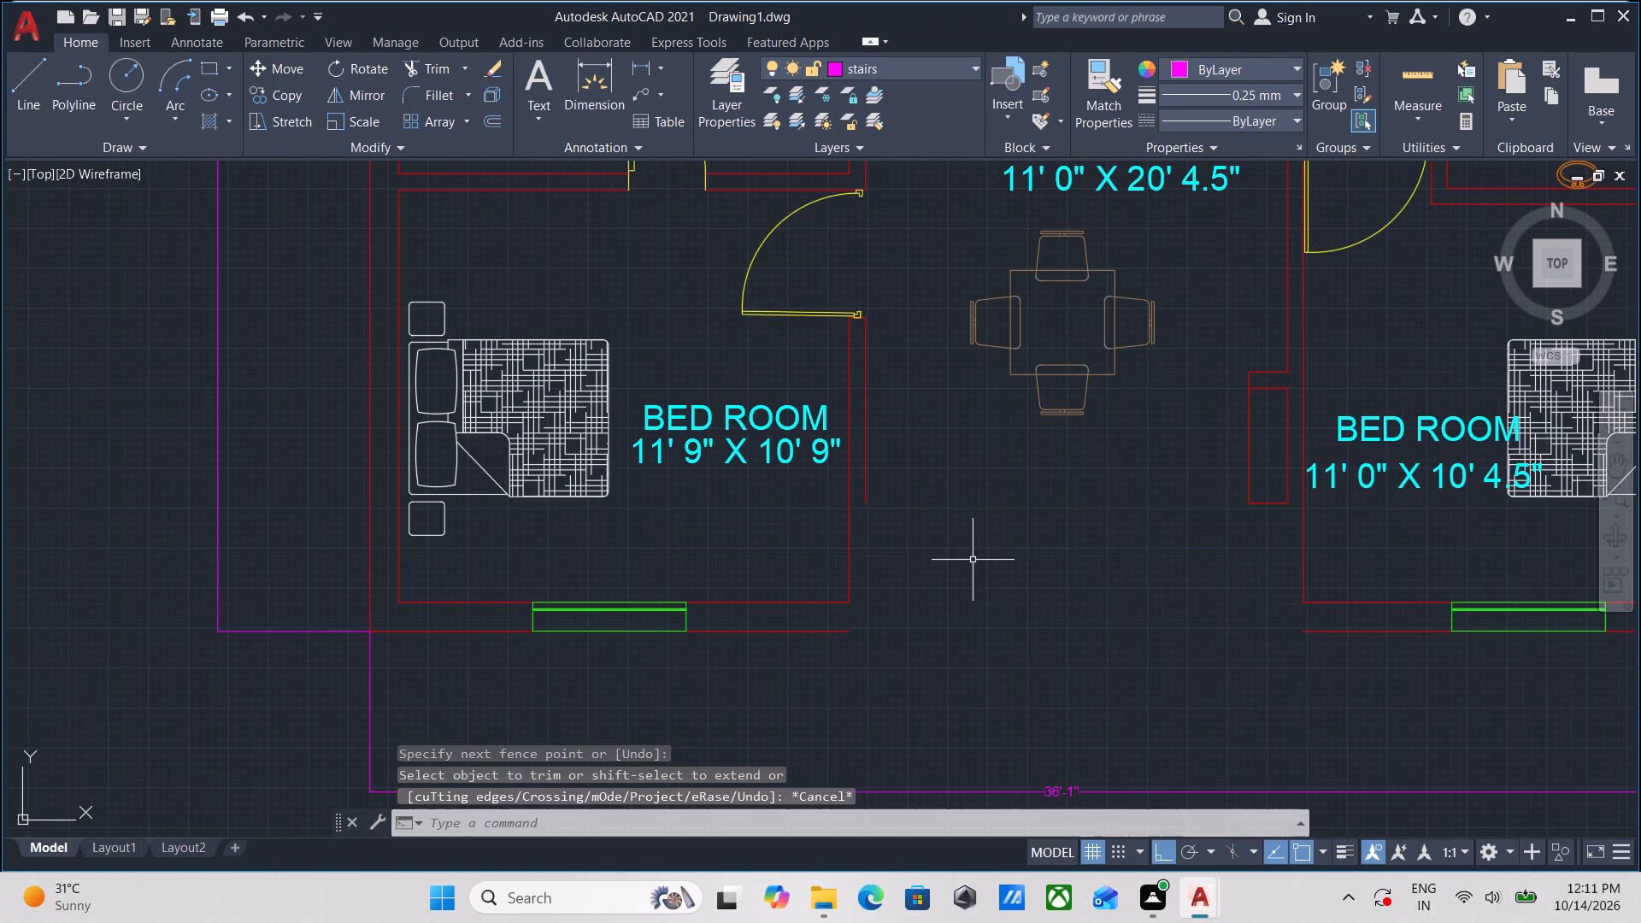
Extend the lower flat's outer and inner bottom wall lines across the former balcony opening between the two bedrooms.
{"action": "middle_click_drag", "start_coordinate": [973, 560], "coordinate": [941, 552]}
{"action": "type", "text": "EX"}
{"action": "key", "text": "Return"}
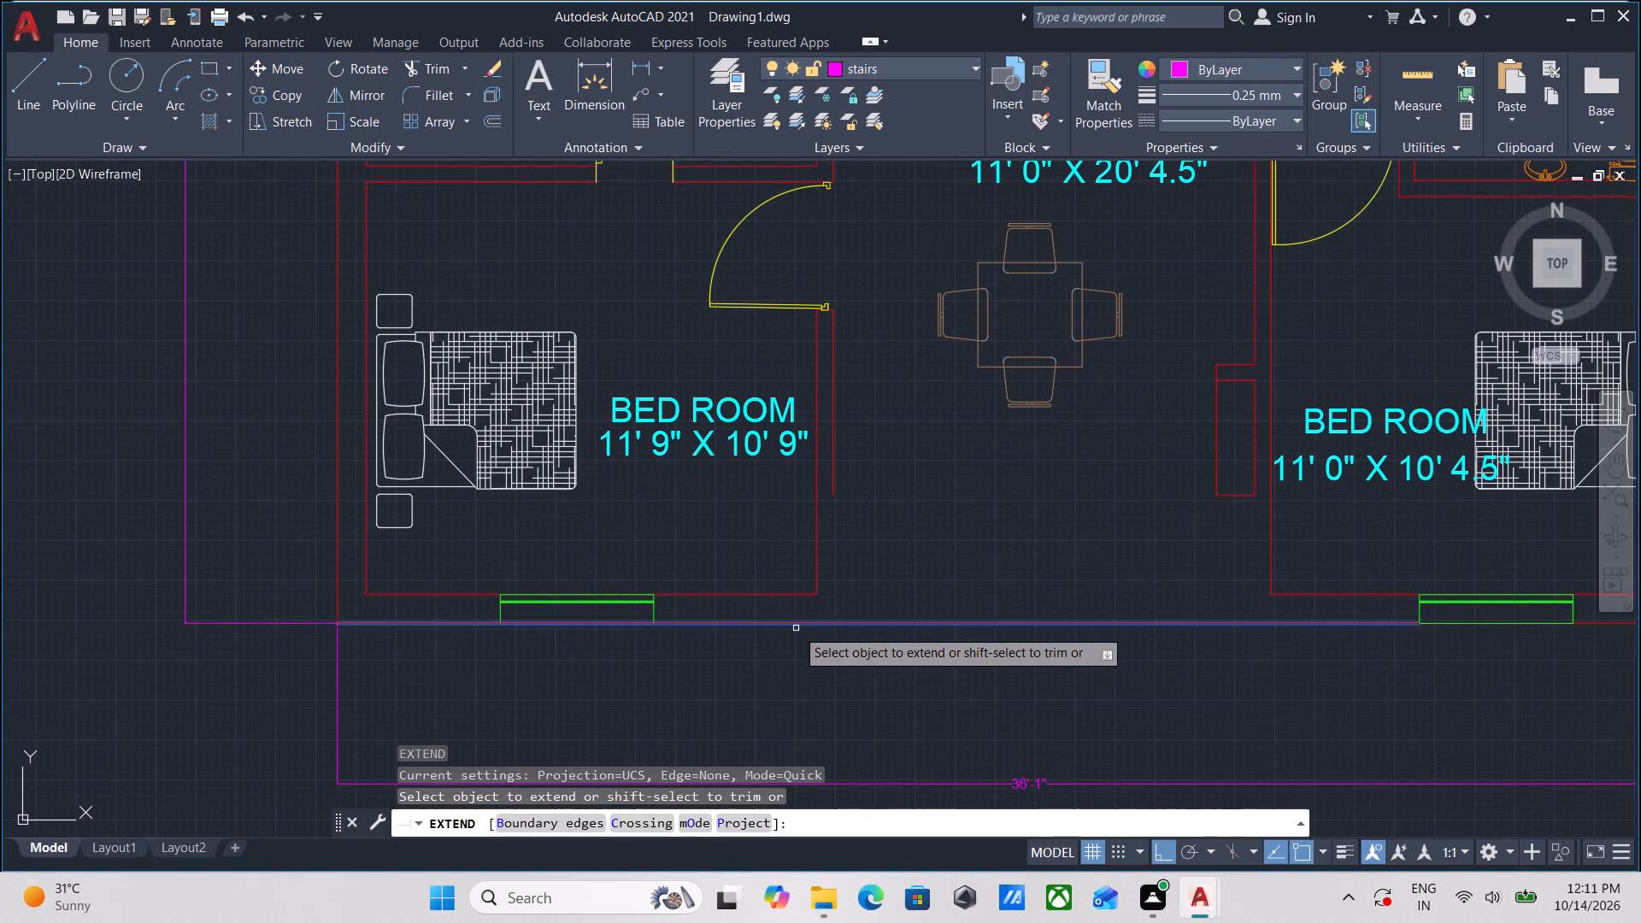
{"action": "left_click", "coordinate": [803, 621]}
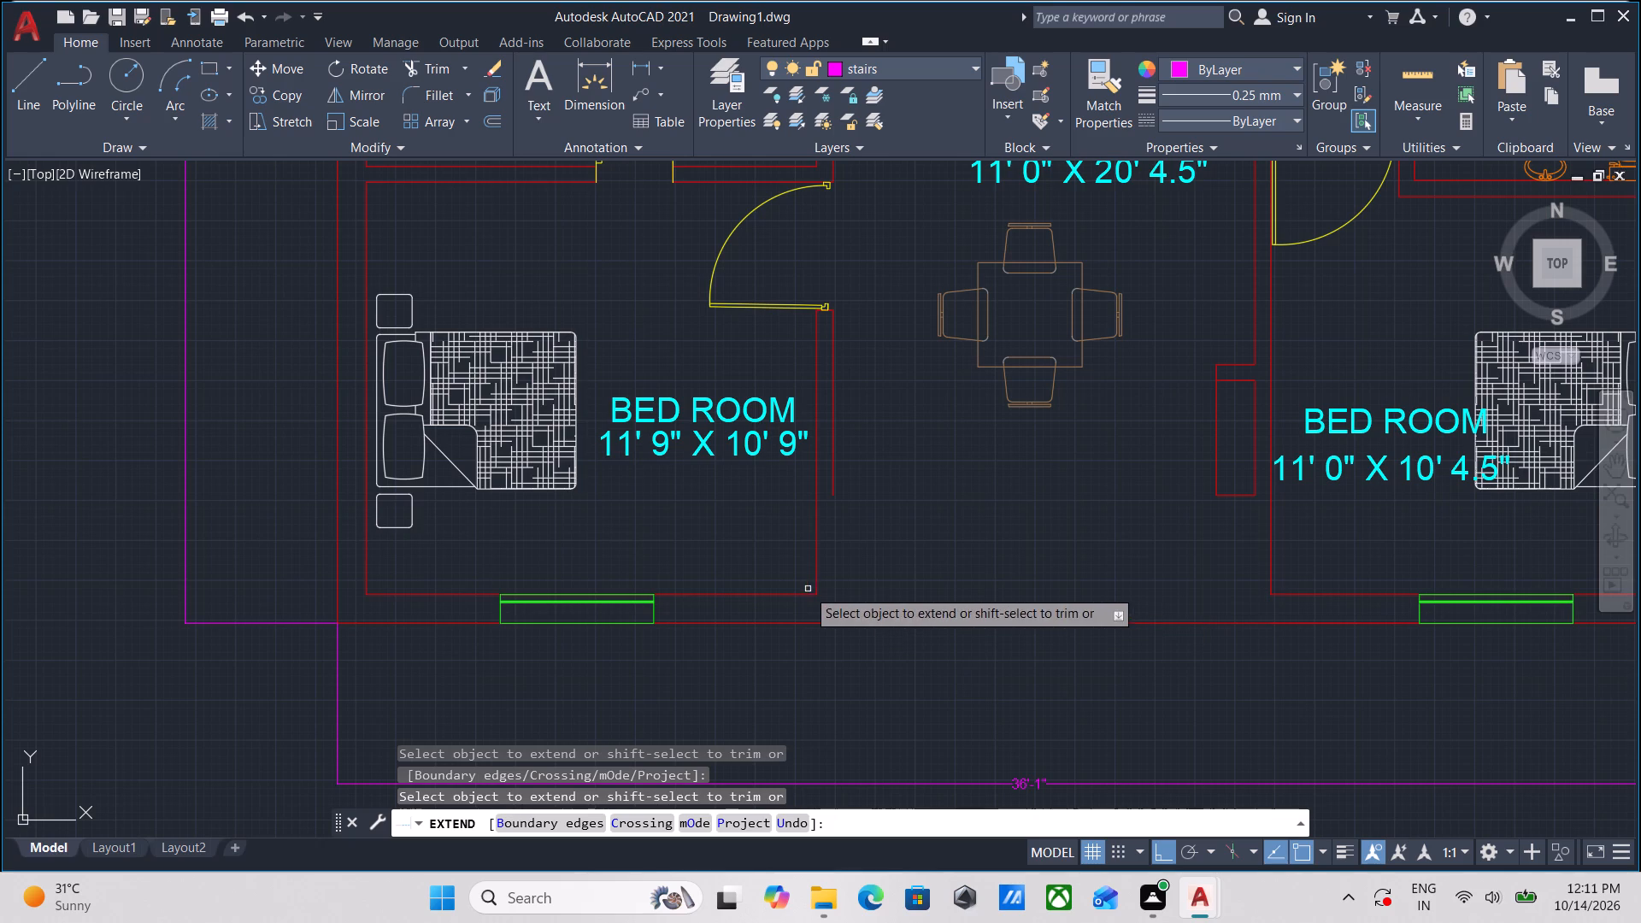
{"action": "left_click", "coordinate": [797, 597]}
{"action": "middle_click_drag", "start_coordinate": [943, 542], "coordinate": [897, 615]}
{"action": "scroll", "coordinate": [897, 615], "scroll_direction": "down", "scroll_amount": 1}
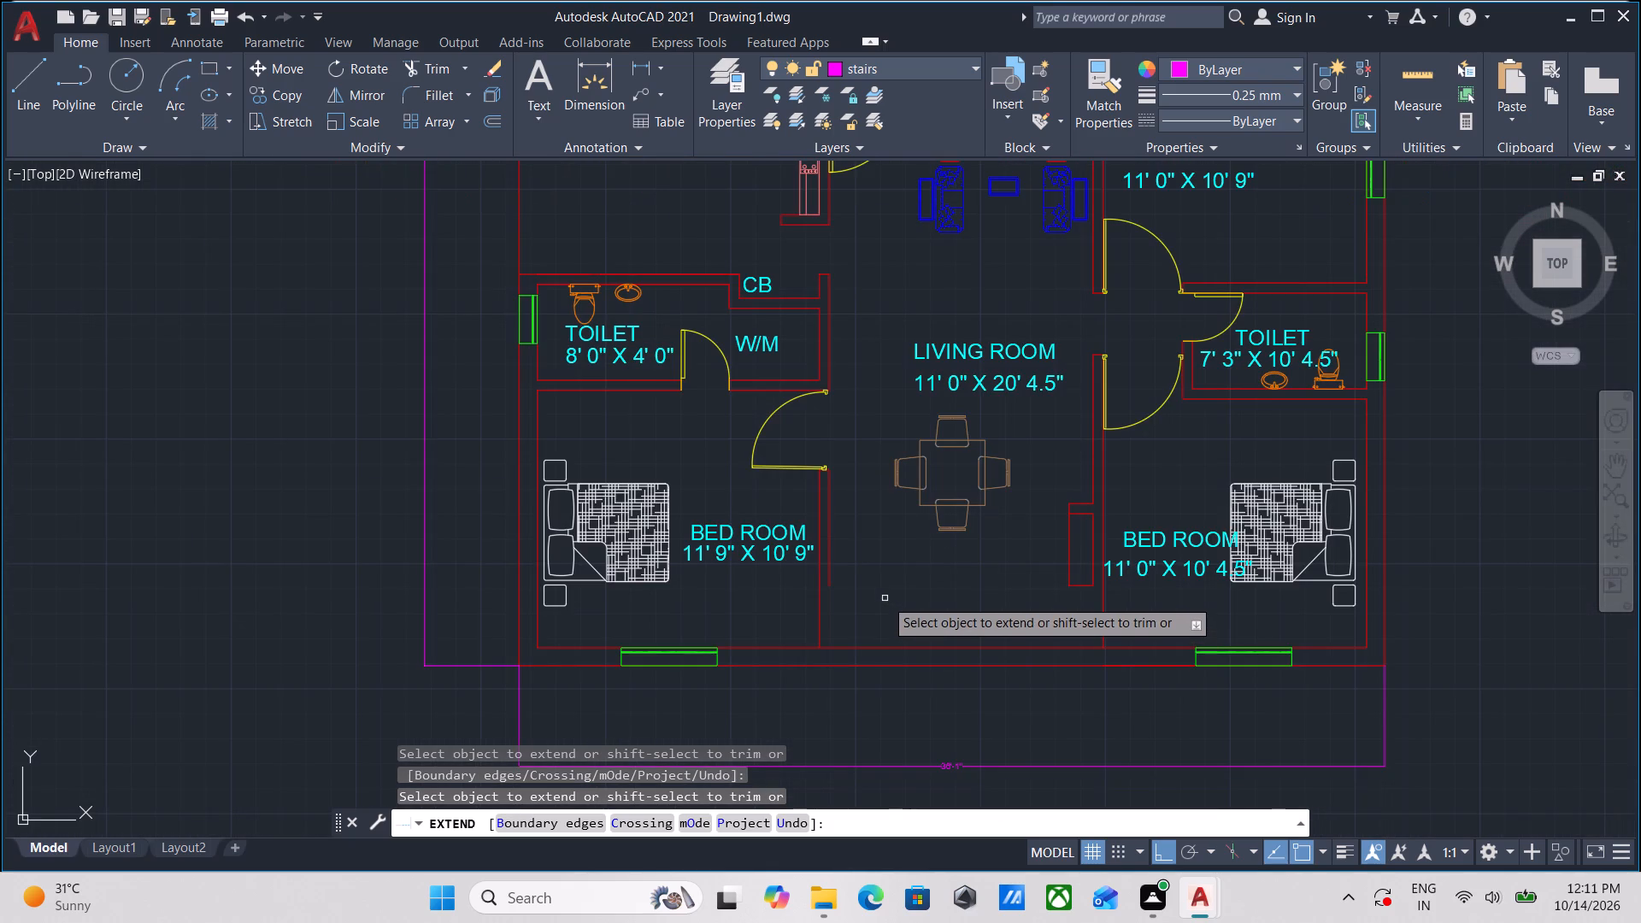
{"action": "key", "text": "Escape"}
Extend the living-room-side wall lines of both lower bedrooms down to the closed bottom wall.
{"action": "scroll", "coordinate": [833, 594], "scroll_direction": "up", "scroll_amount": 2}
{"action": "middle_click_drag", "start_coordinate": [882, 596], "coordinate": [882, 611]}
{"action": "type", "text": "EX"}
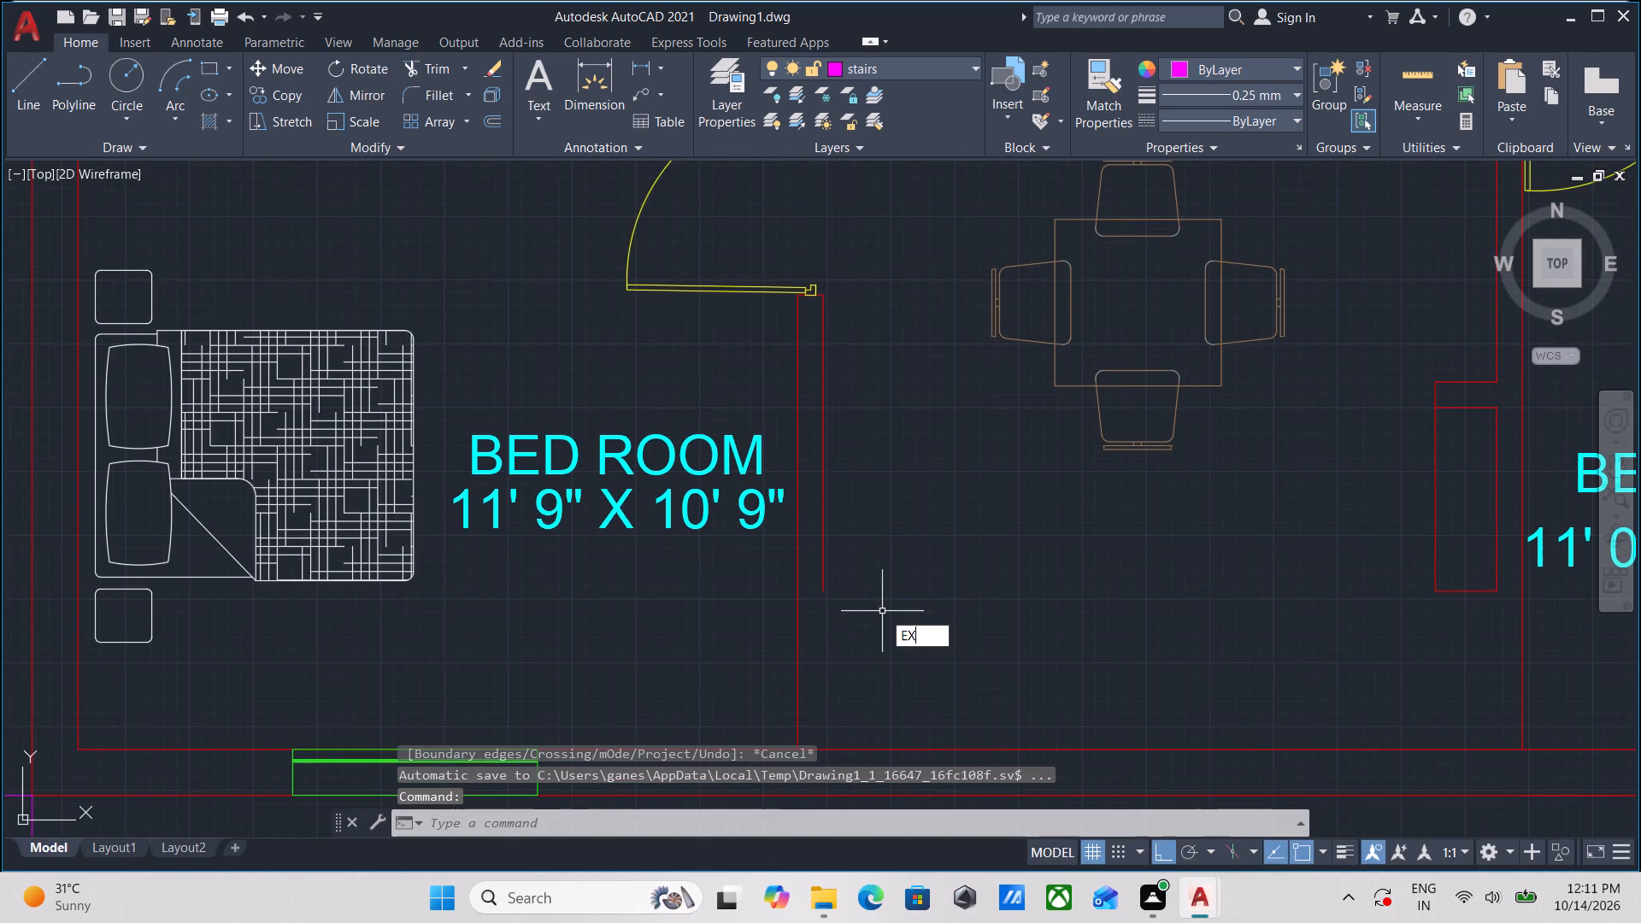
{"action": "key", "text": "Return"}
{"action": "left_click", "coordinate": [820, 569]}
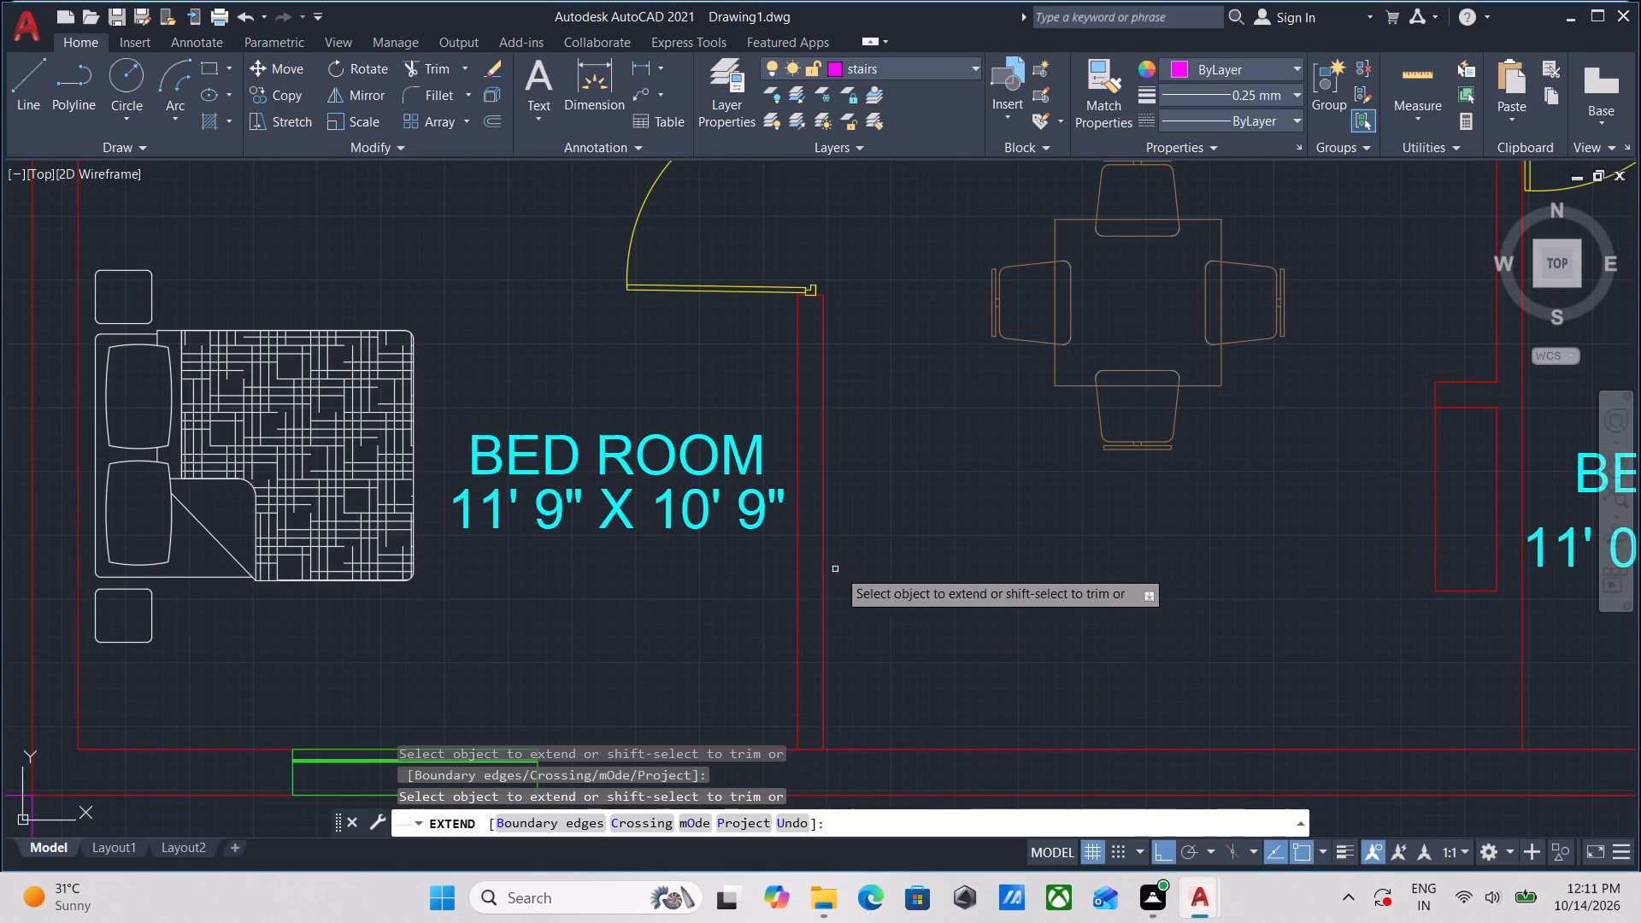
{"action": "scroll", "coordinate": [965, 571], "scroll_direction": "down", "scroll_amount": 1}
{"action": "middle_click_drag", "start_coordinate": [965, 571], "coordinate": [785, 573]}
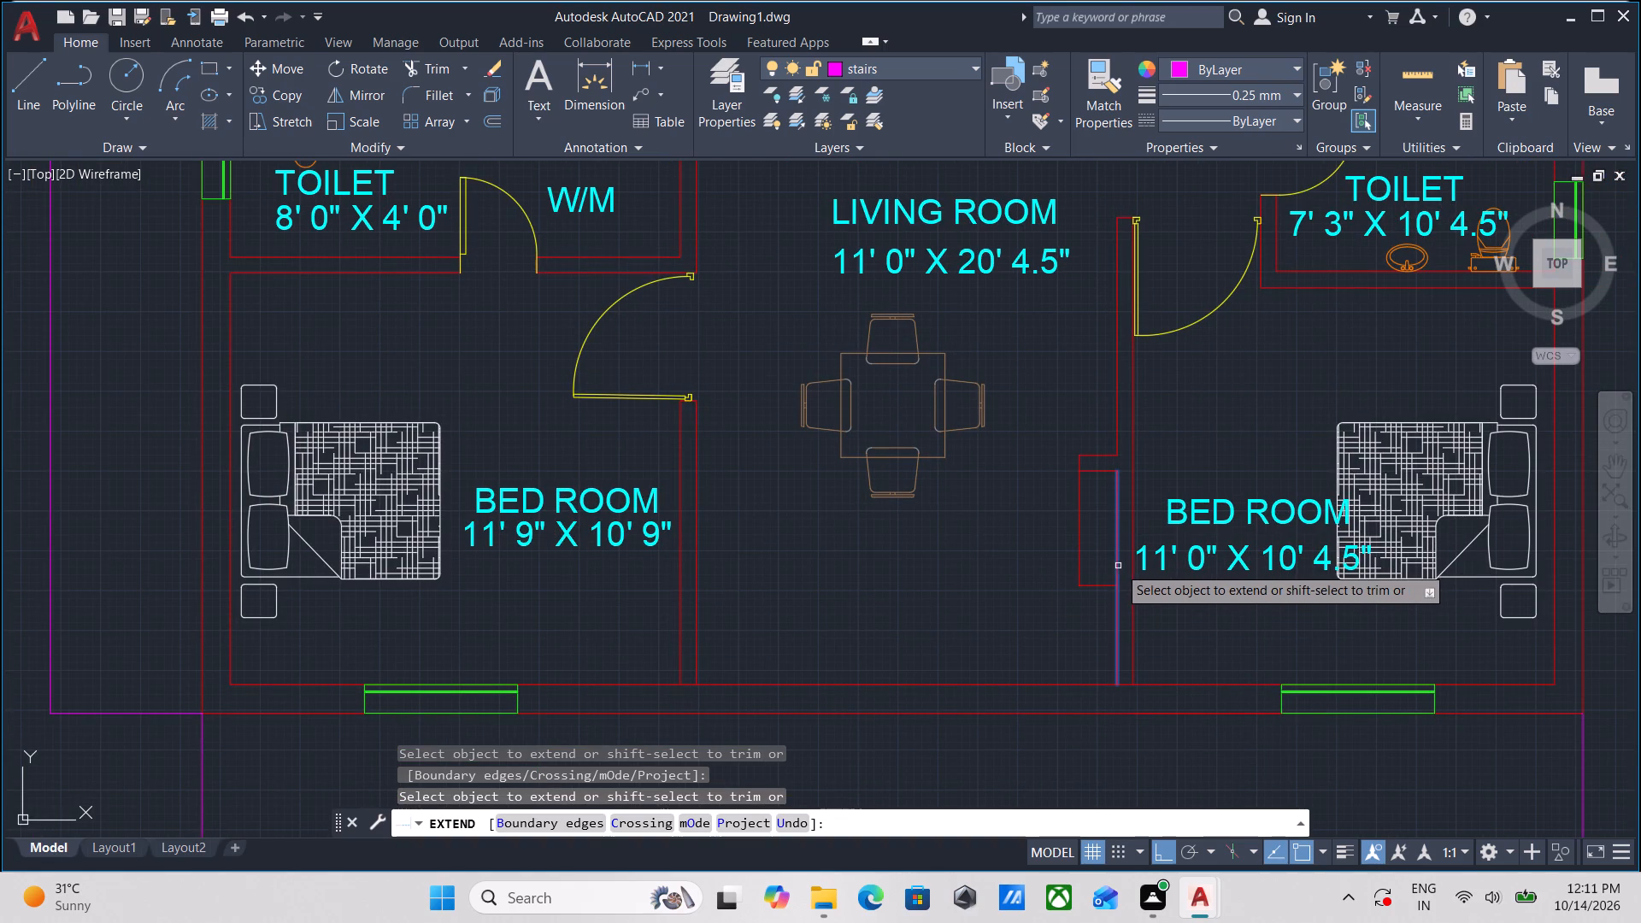
{"action": "left_click", "coordinate": [1118, 566]}
{"action": "middle_click_drag", "start_coordinate": [936, 610], "coordinate": [990, 562]}
{"action": "scroll", "coordinate": [948, 587], "scroll_direction": "down", "scroll_amount": 1}
{"action": "middle_click_drag", "start_coordinate": [948, 587], "coordinate": [946, 602]}
{"action": "key", "text": "Escape"}
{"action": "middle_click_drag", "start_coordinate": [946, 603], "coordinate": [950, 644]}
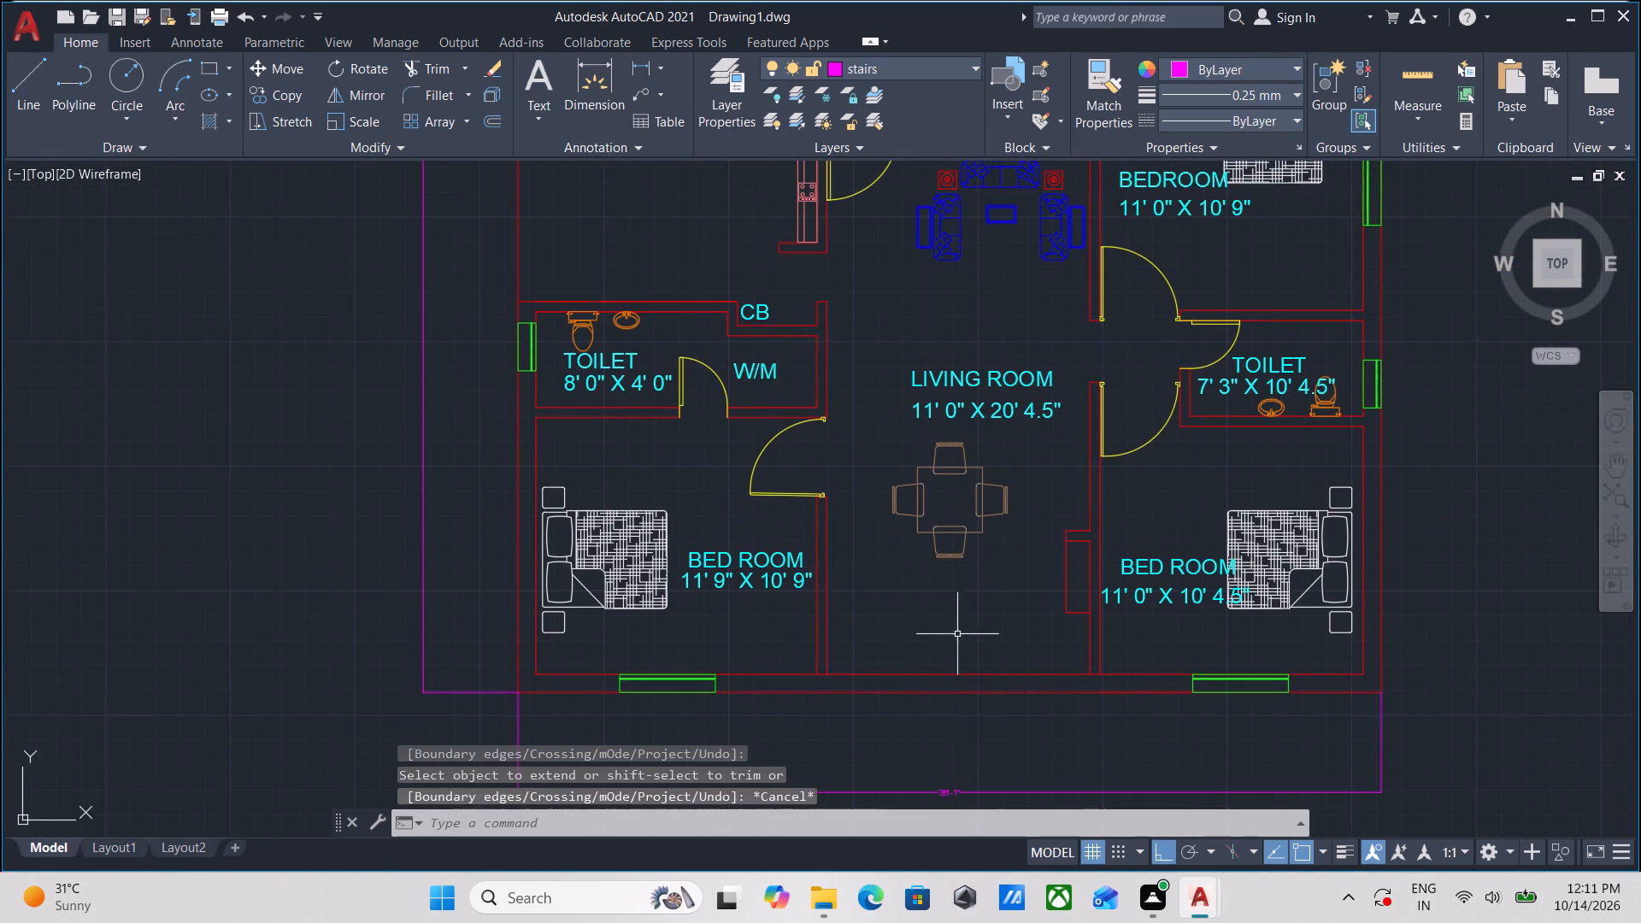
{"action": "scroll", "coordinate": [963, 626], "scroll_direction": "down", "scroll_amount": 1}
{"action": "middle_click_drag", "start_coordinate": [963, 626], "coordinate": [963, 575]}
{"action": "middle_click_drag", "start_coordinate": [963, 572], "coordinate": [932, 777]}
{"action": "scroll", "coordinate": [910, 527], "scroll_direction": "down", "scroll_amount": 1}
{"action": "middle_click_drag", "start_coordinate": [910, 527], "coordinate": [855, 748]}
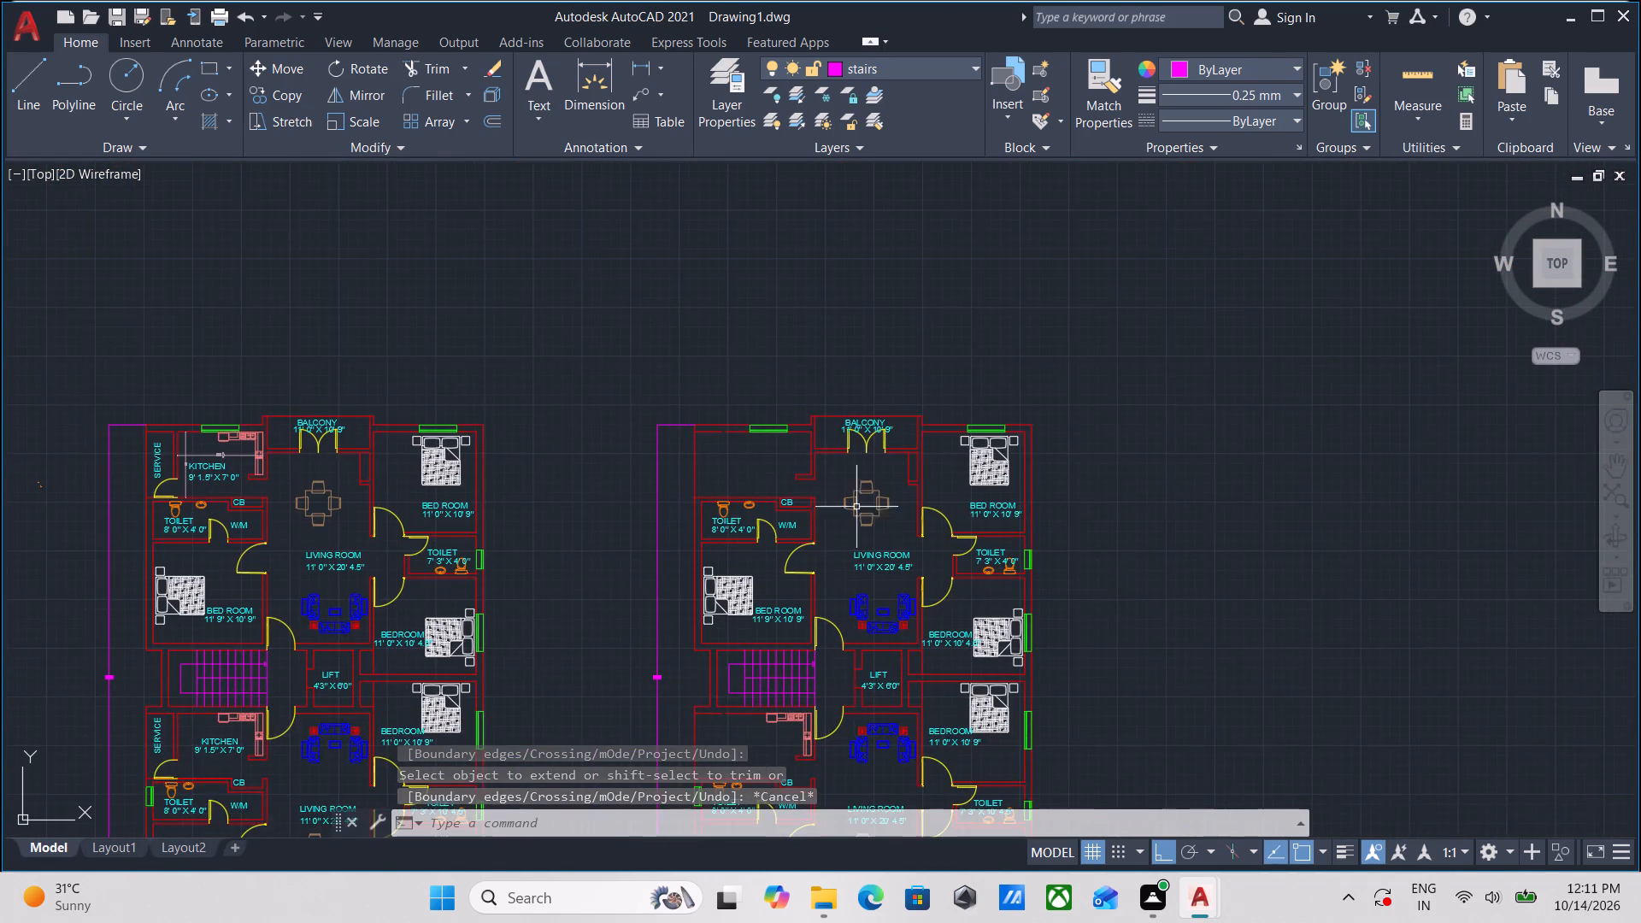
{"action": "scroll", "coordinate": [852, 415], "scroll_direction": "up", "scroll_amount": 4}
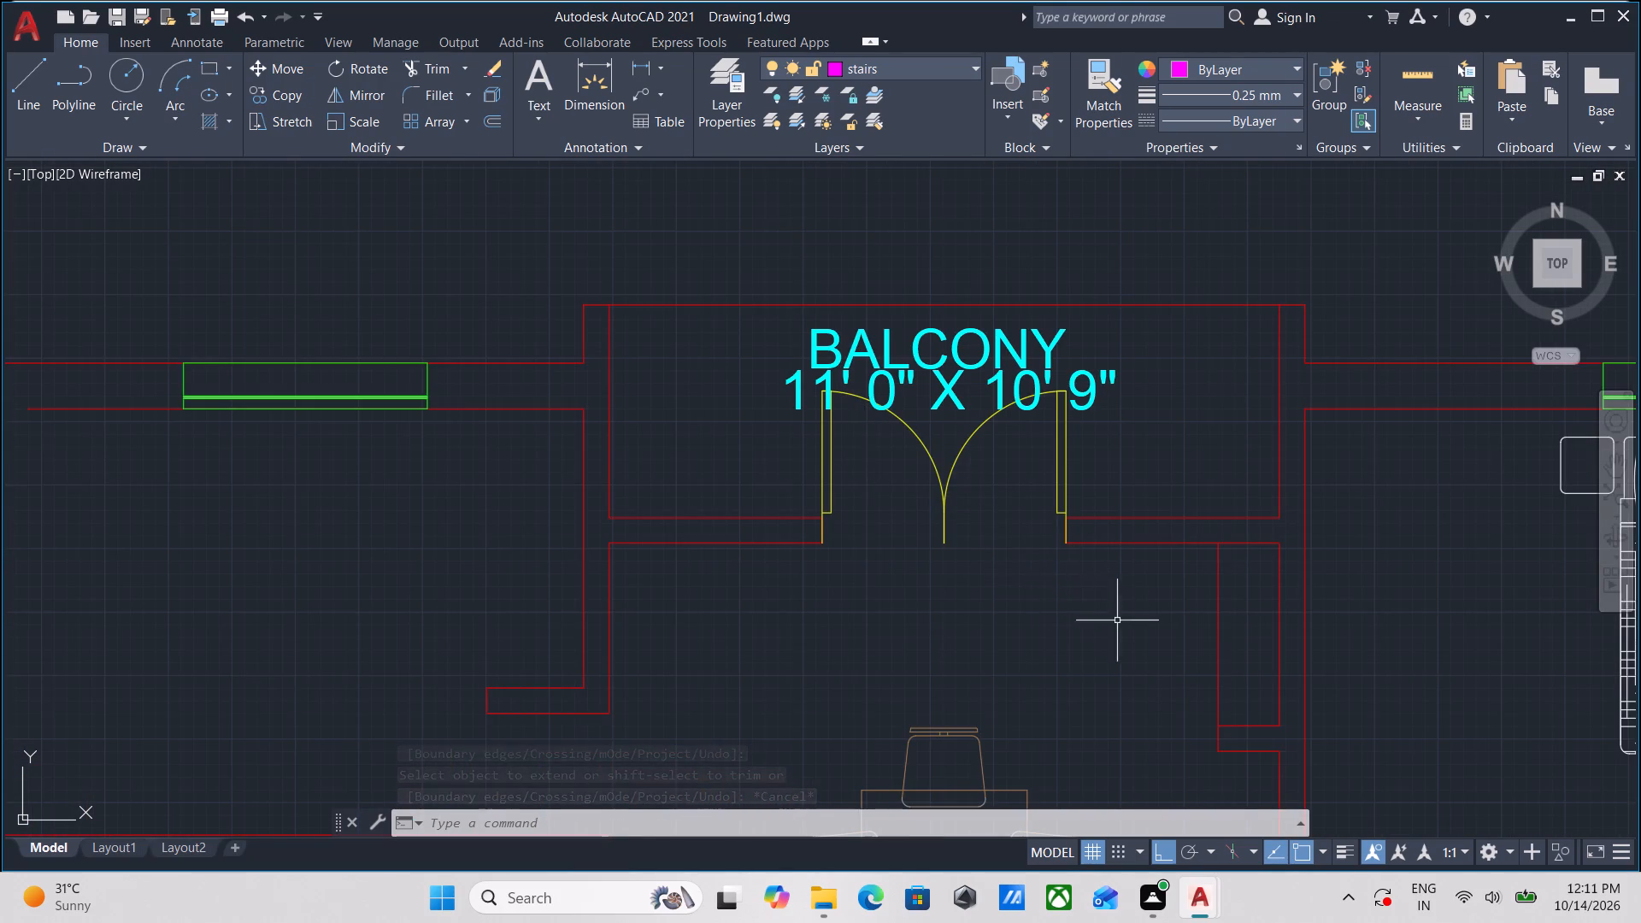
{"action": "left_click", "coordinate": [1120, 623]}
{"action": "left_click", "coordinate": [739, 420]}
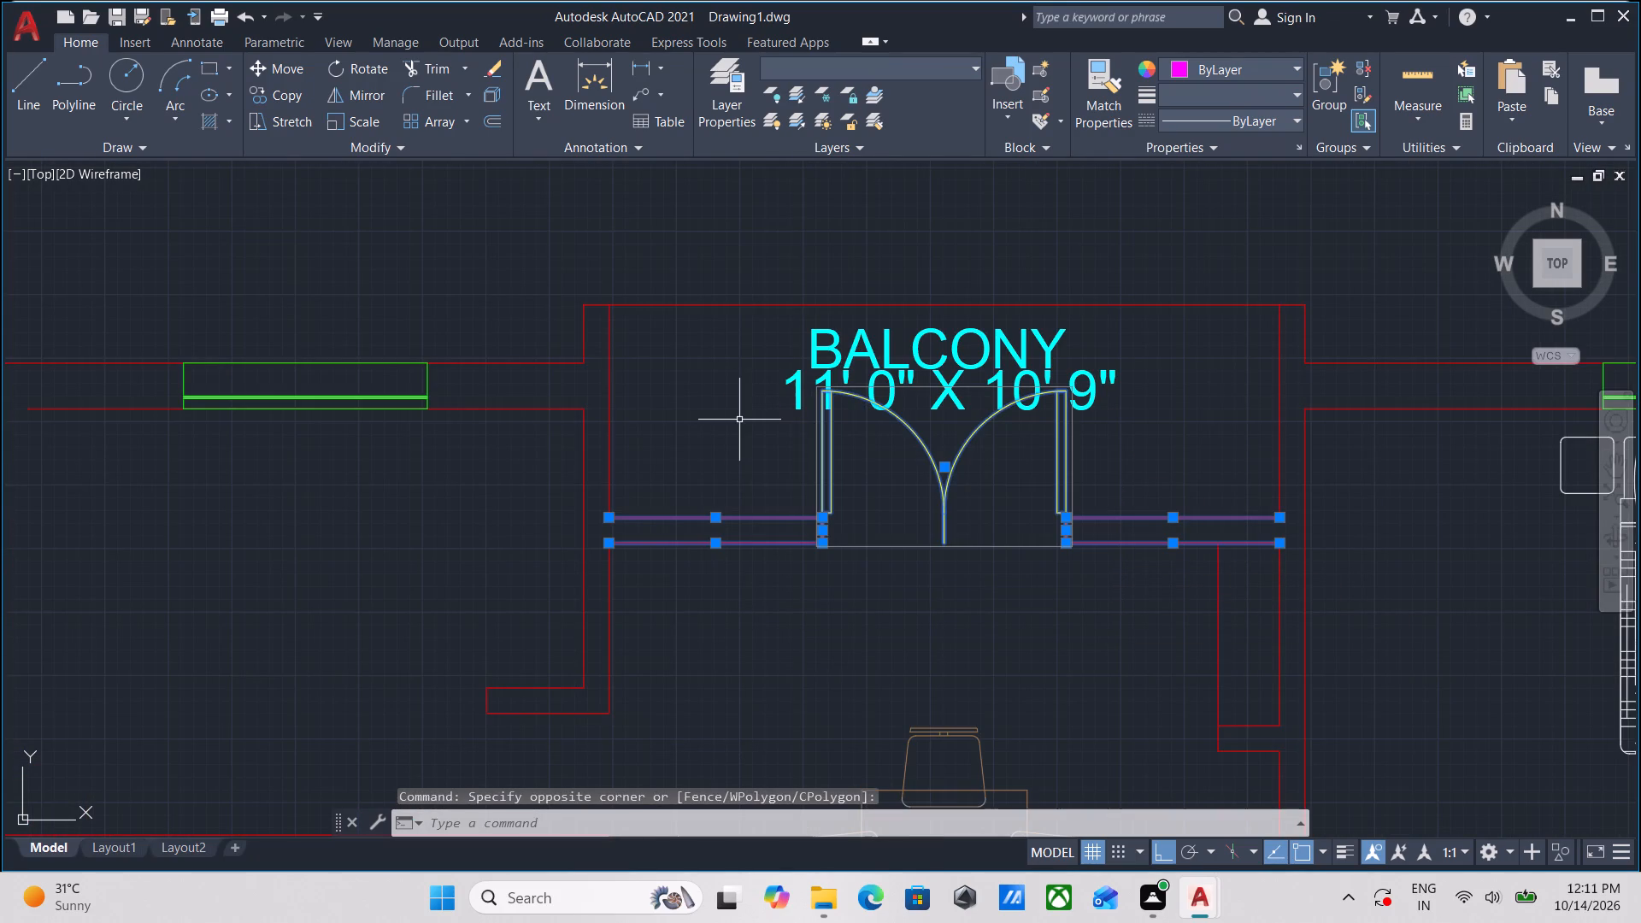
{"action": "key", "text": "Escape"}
Erase the wall lines on both sides of the double door between the upper flat's living room and balcony in the copied plan.
{"action": "left_click_drag", "start_coordinate": [1158, 582], "coordinate": [1156, 572]}
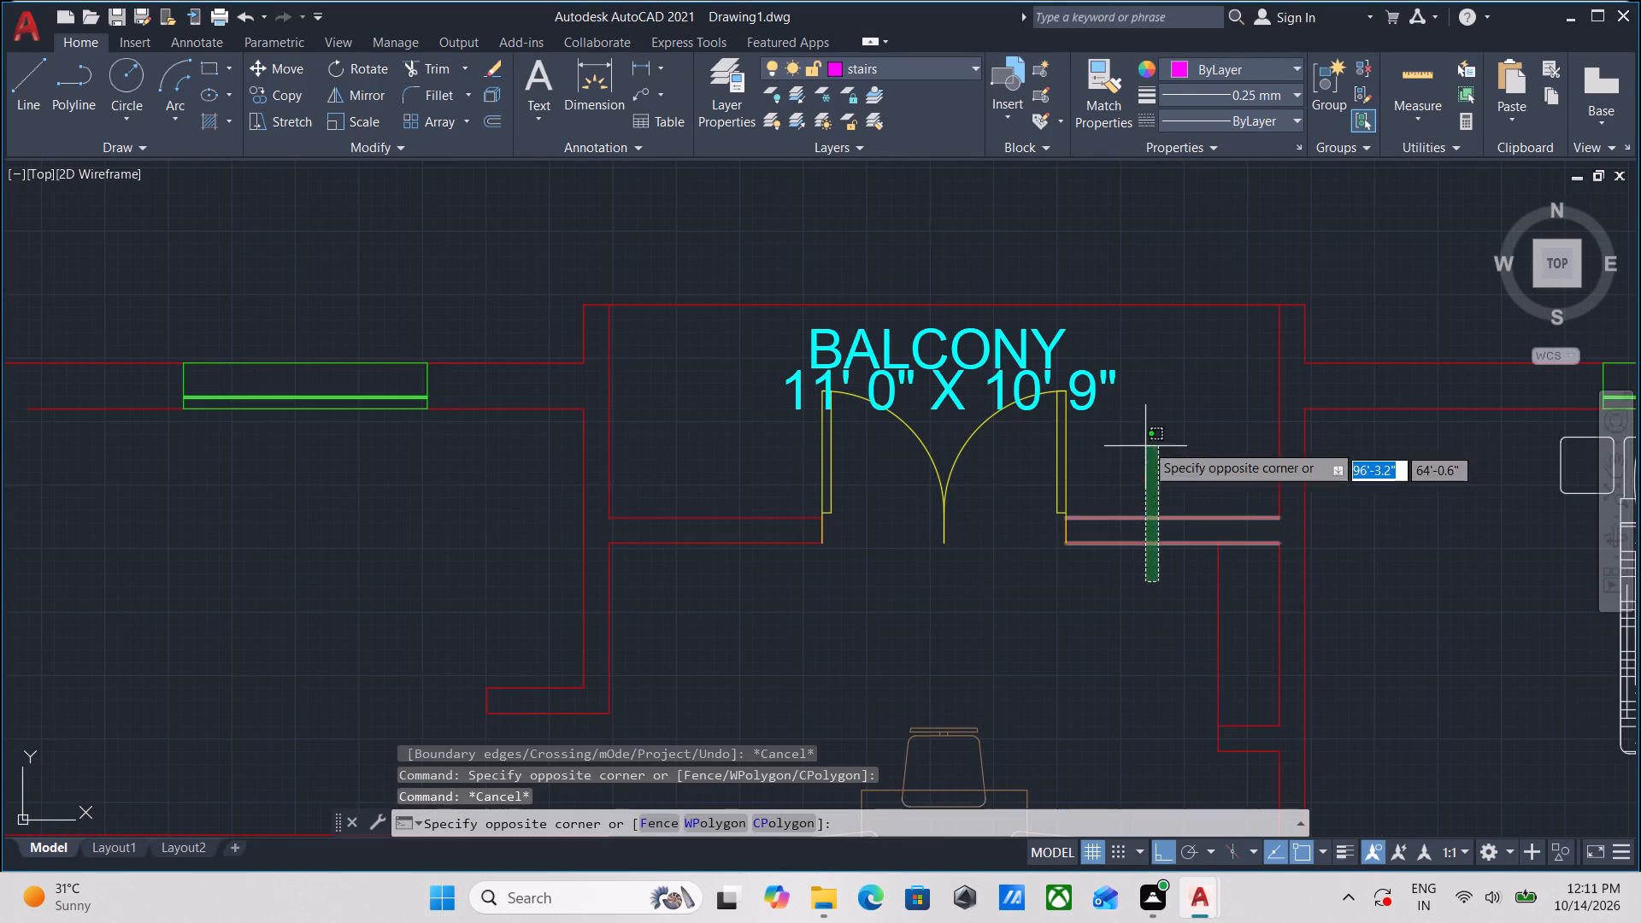
{"action": "left_click", "coordinate": [1142, 429]}
{"action": "right_click", "coordinate": [1142, 429]}
{"action": "left_click", "coordinate": [1182, 503]}
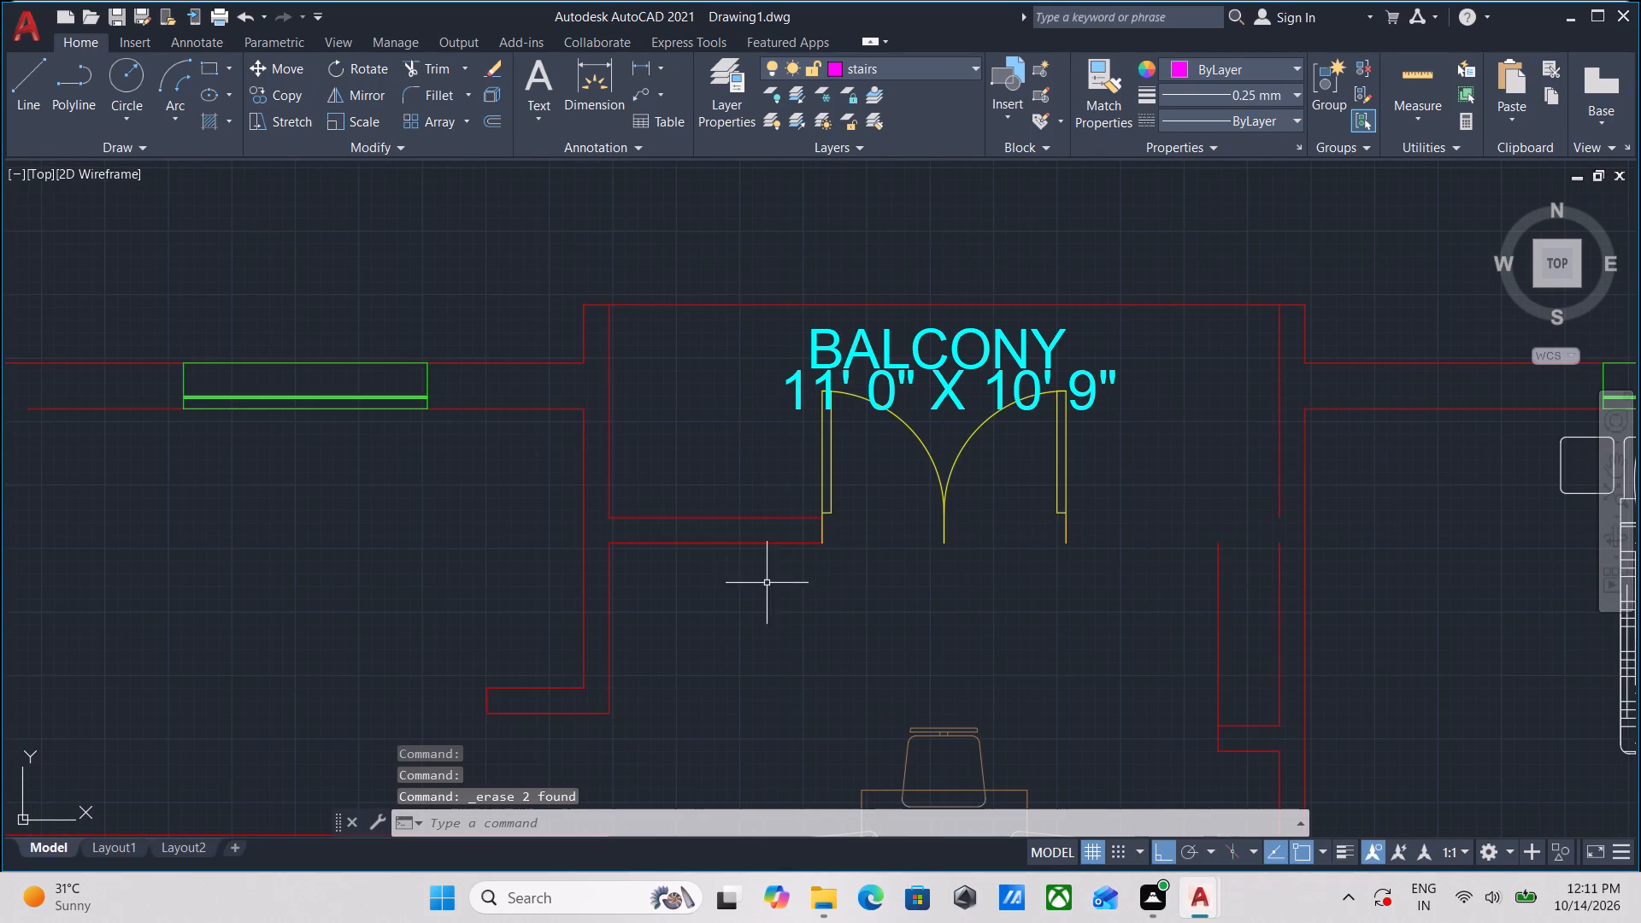
{"action": "left_click", "coordinate": [766, 583]}
{"action": "left_click", "coordinate": [703, 434]}
{"action": "right_click", "coordinate": [703, 434]}
{"action": "left_click", "coordinate": [773, 514]}
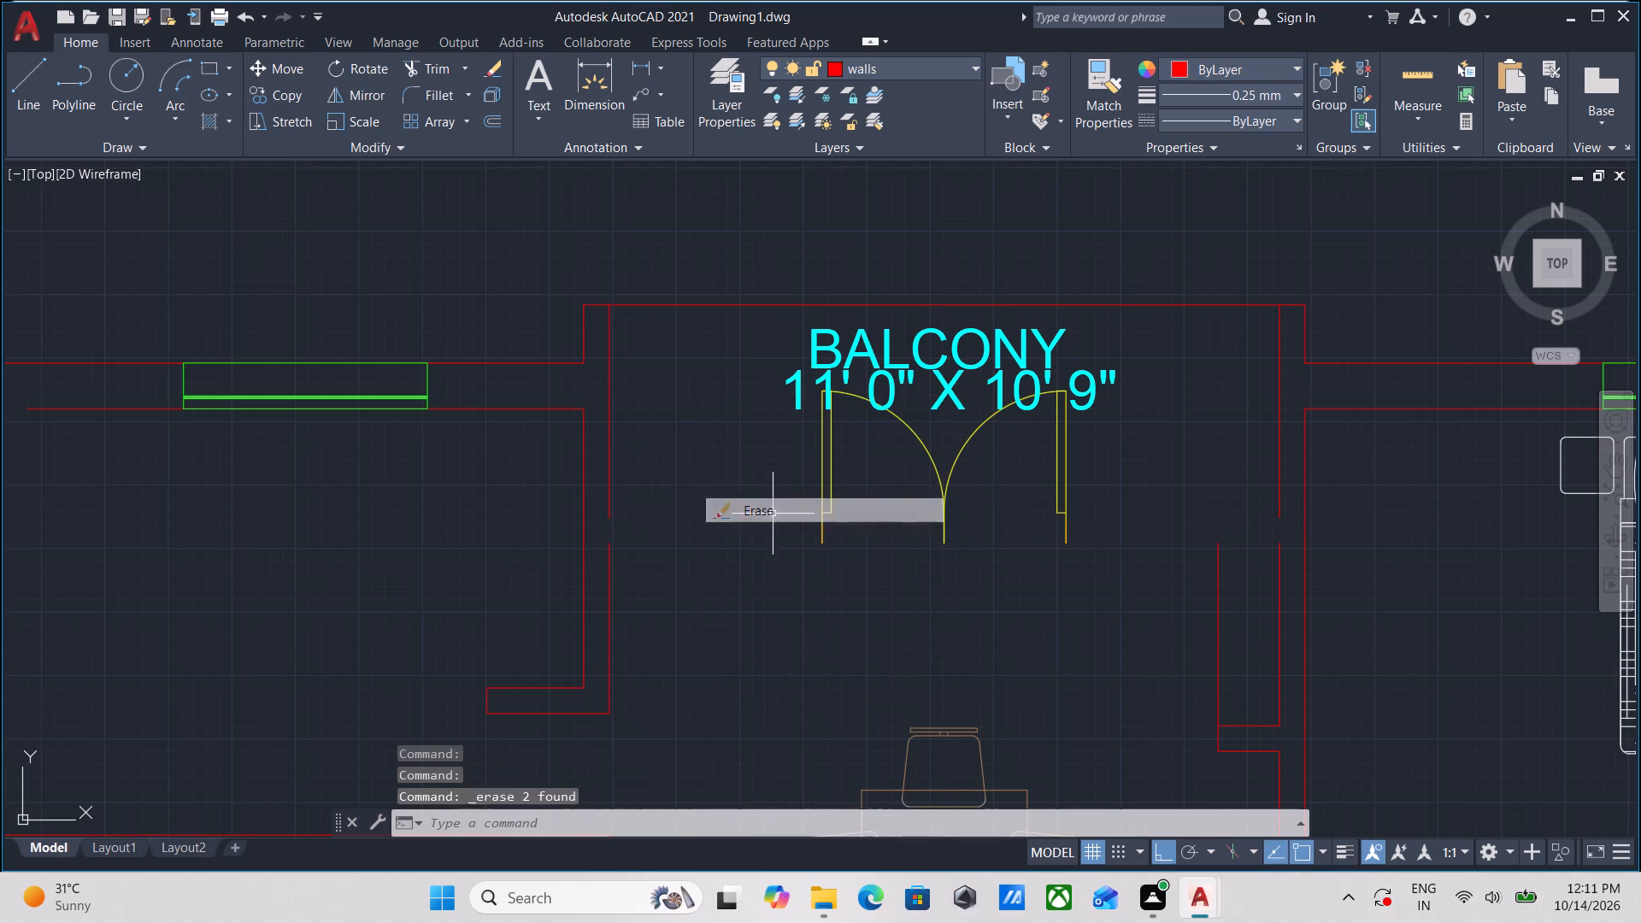
Move the upper flat's balcony double door with its jamb lines about 6'-8" straight up, clear of the balcony.
{"action": "scroll", "coordinate": [783, 507], "scroll_direction": "down", "scroll_amount": 1}
{"action": "middle_click_drag", "start_coordinate": [783, 507], "coordinate": [771, 527]}
{"action": "scroll", "coordinate": [1064, 521], "scroll_direction": "up", "scroll_amount": 1}
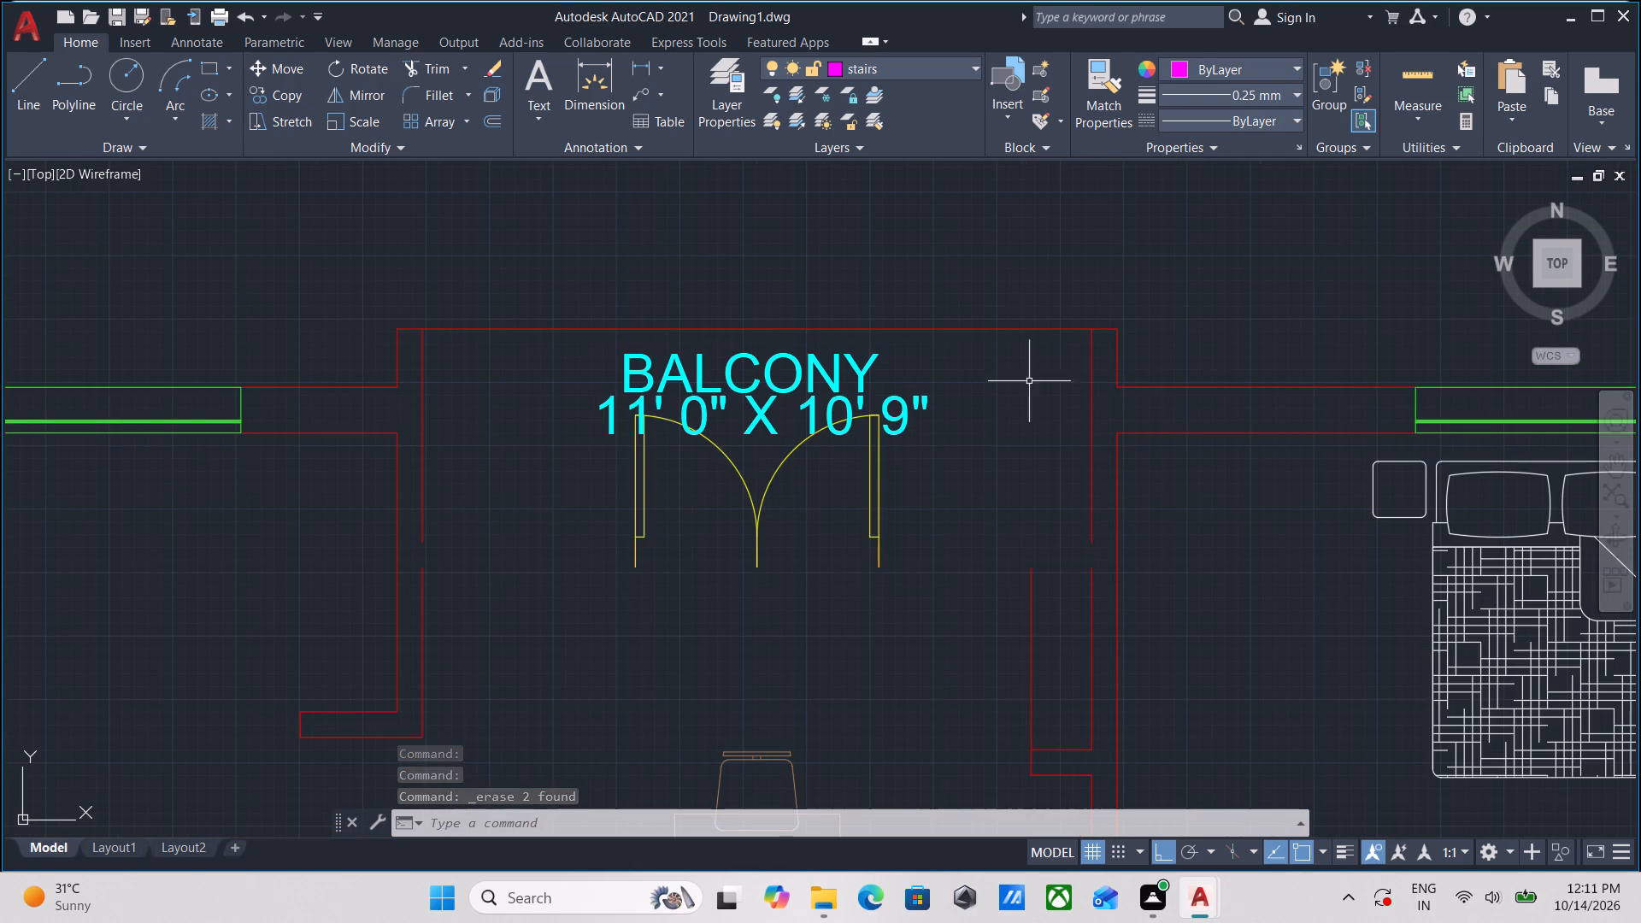
{"action": "middle_click", "coordinate": [1005, 391]}
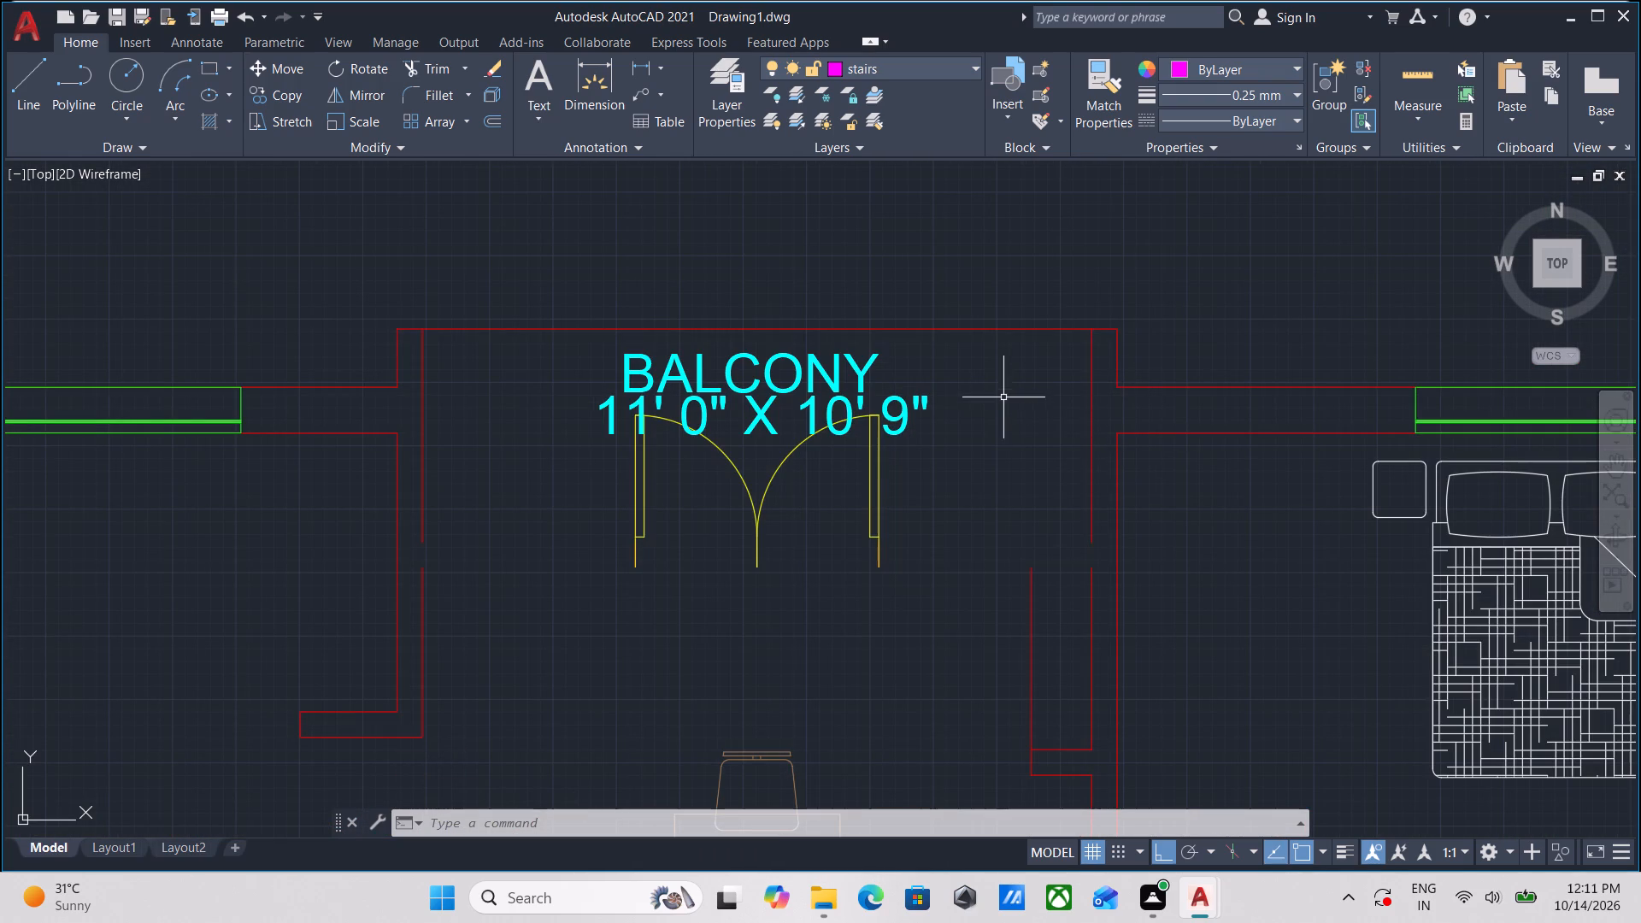
{"action": "left_click", "coordinate": [962, 526]}
{"action": "left_click", "coordinate": [752, 545]}
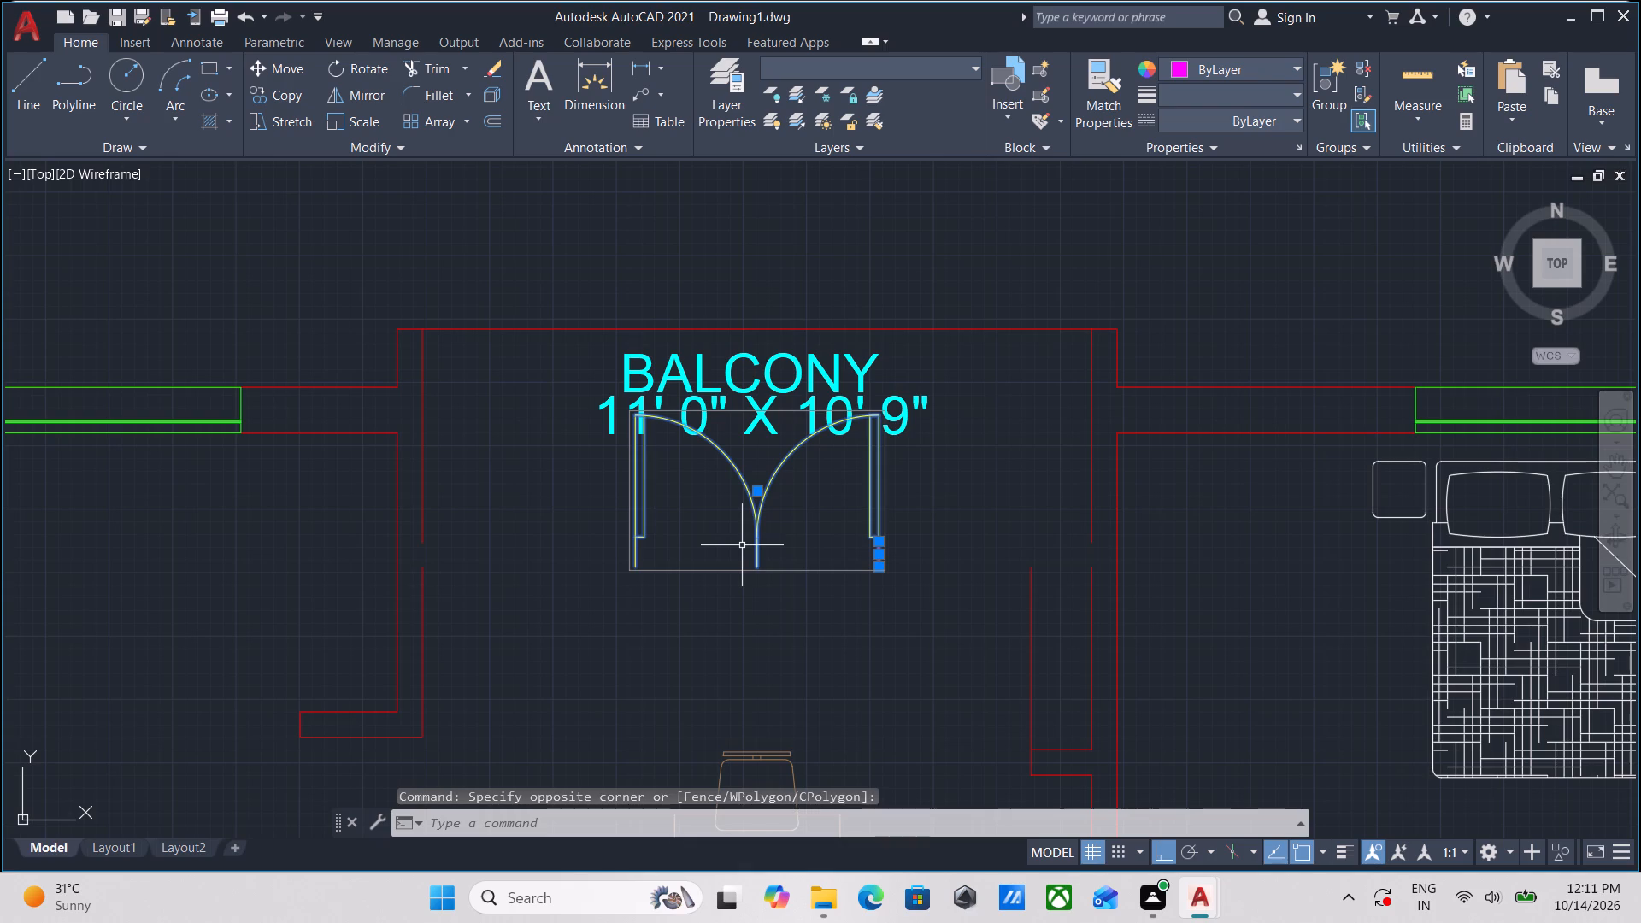
{"action": "key", "text": "m"}
{"action": "key", "text": "Return"}
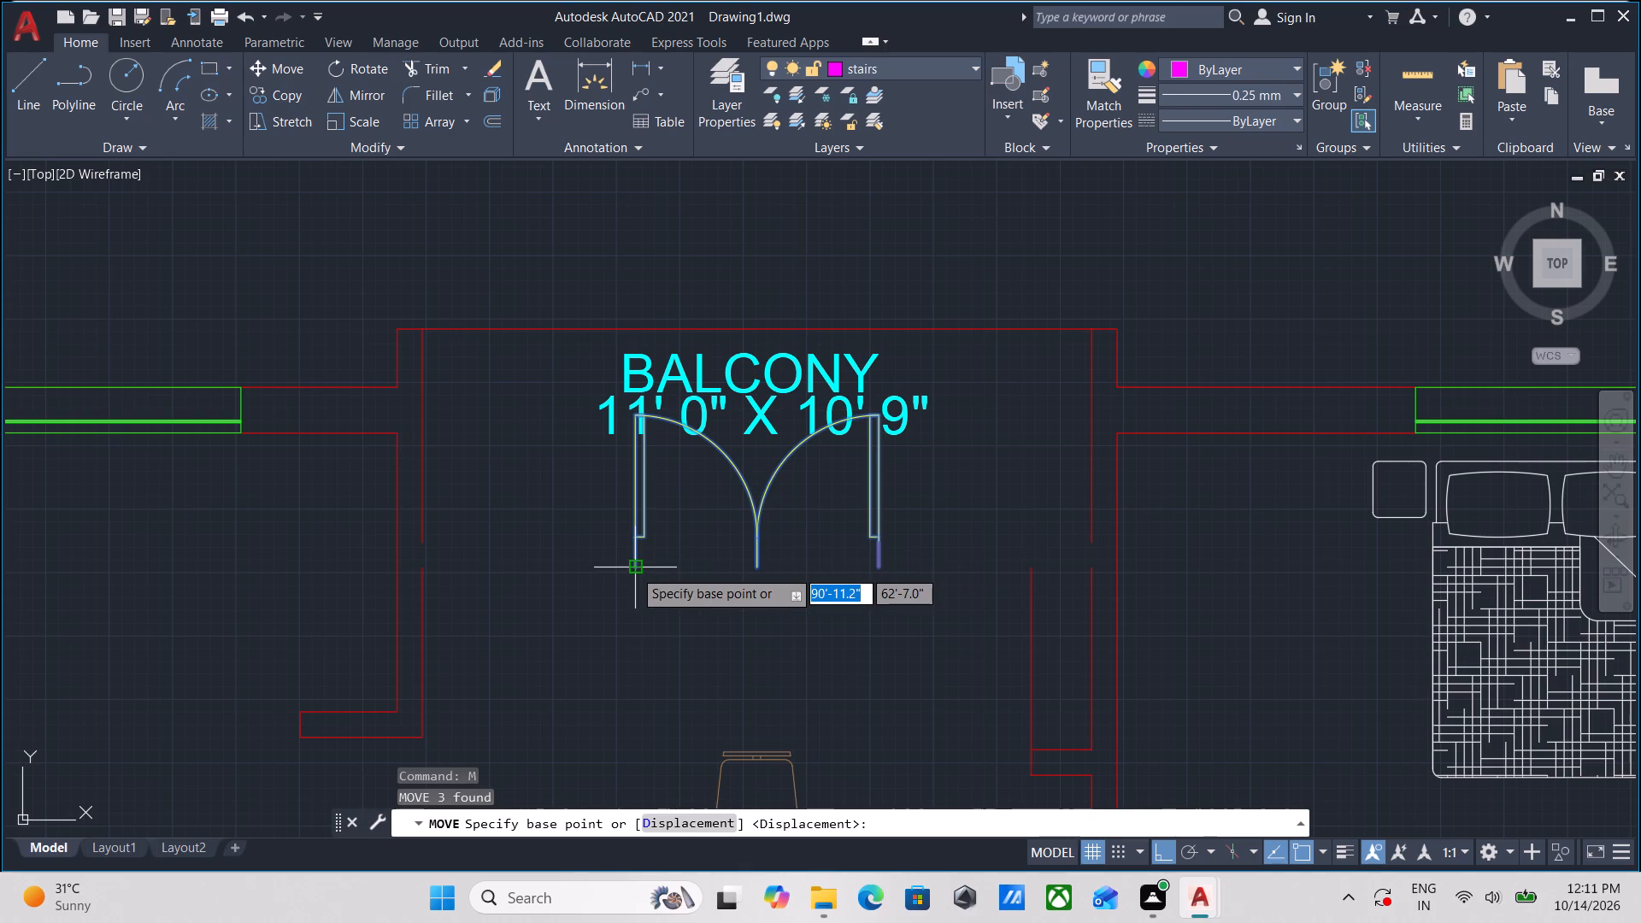
{"action": "left_click", "coordinate": [633, 569]}
{"action": "middle_click_drag", "start_coordinate": [471, 246], "coordinate": [525, 462]}
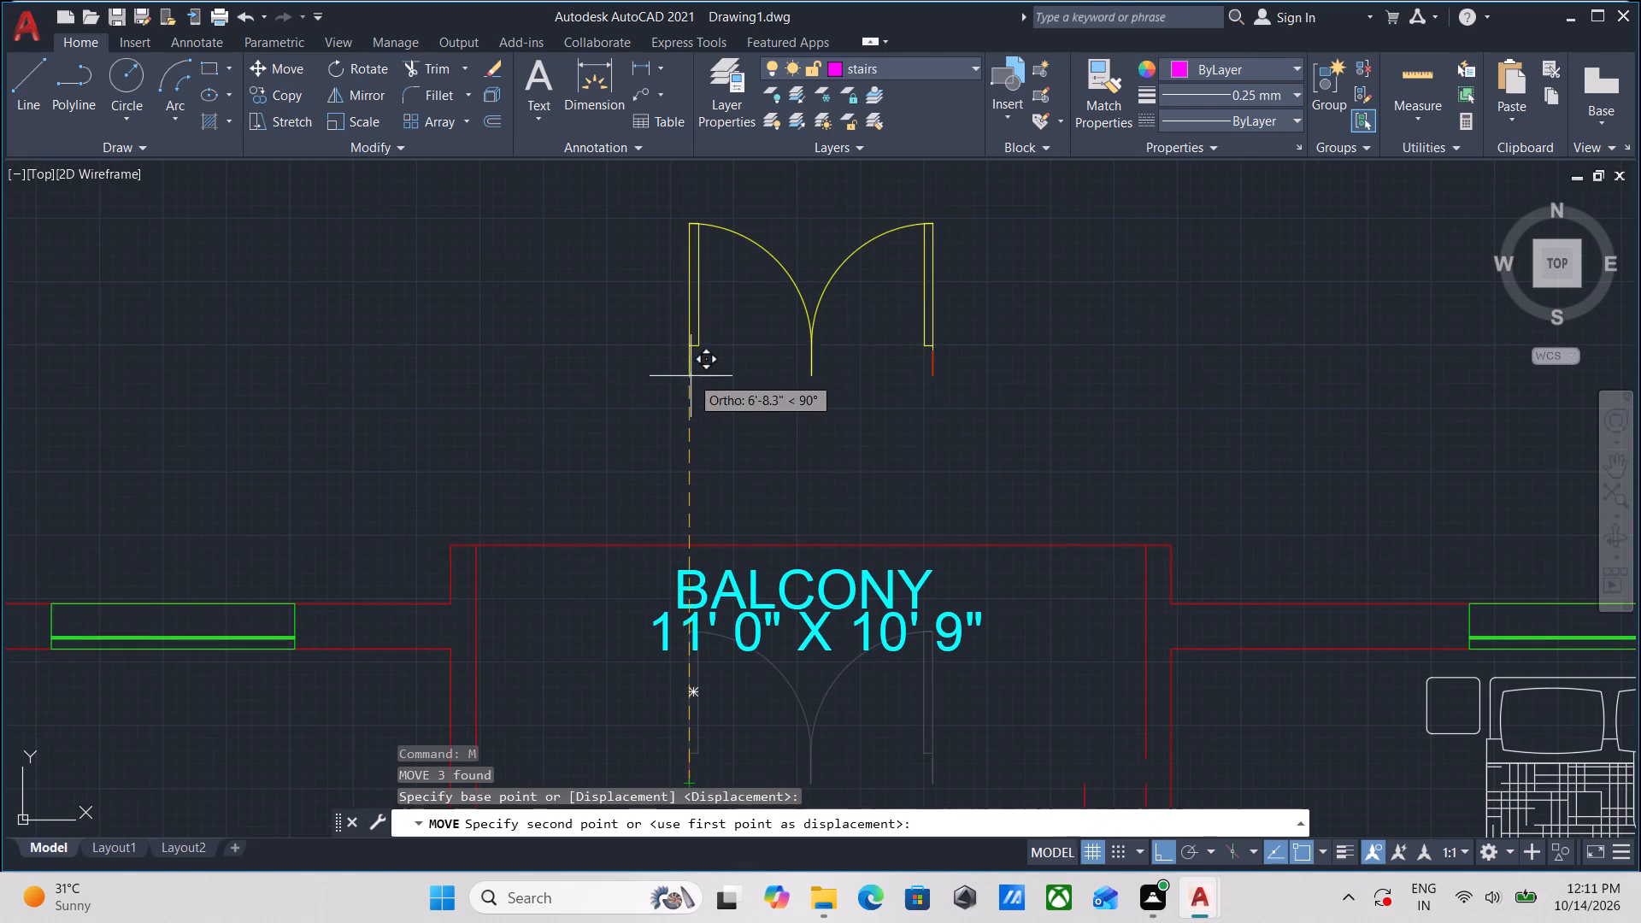
{"action": "left_click", "coordinate": [691, 376]}
{"action": "scroll", "coordinate": [940, 374], "scroll_direction": "up", "scroll_amount": 2}
{"action": "key", "text": "Escape"}
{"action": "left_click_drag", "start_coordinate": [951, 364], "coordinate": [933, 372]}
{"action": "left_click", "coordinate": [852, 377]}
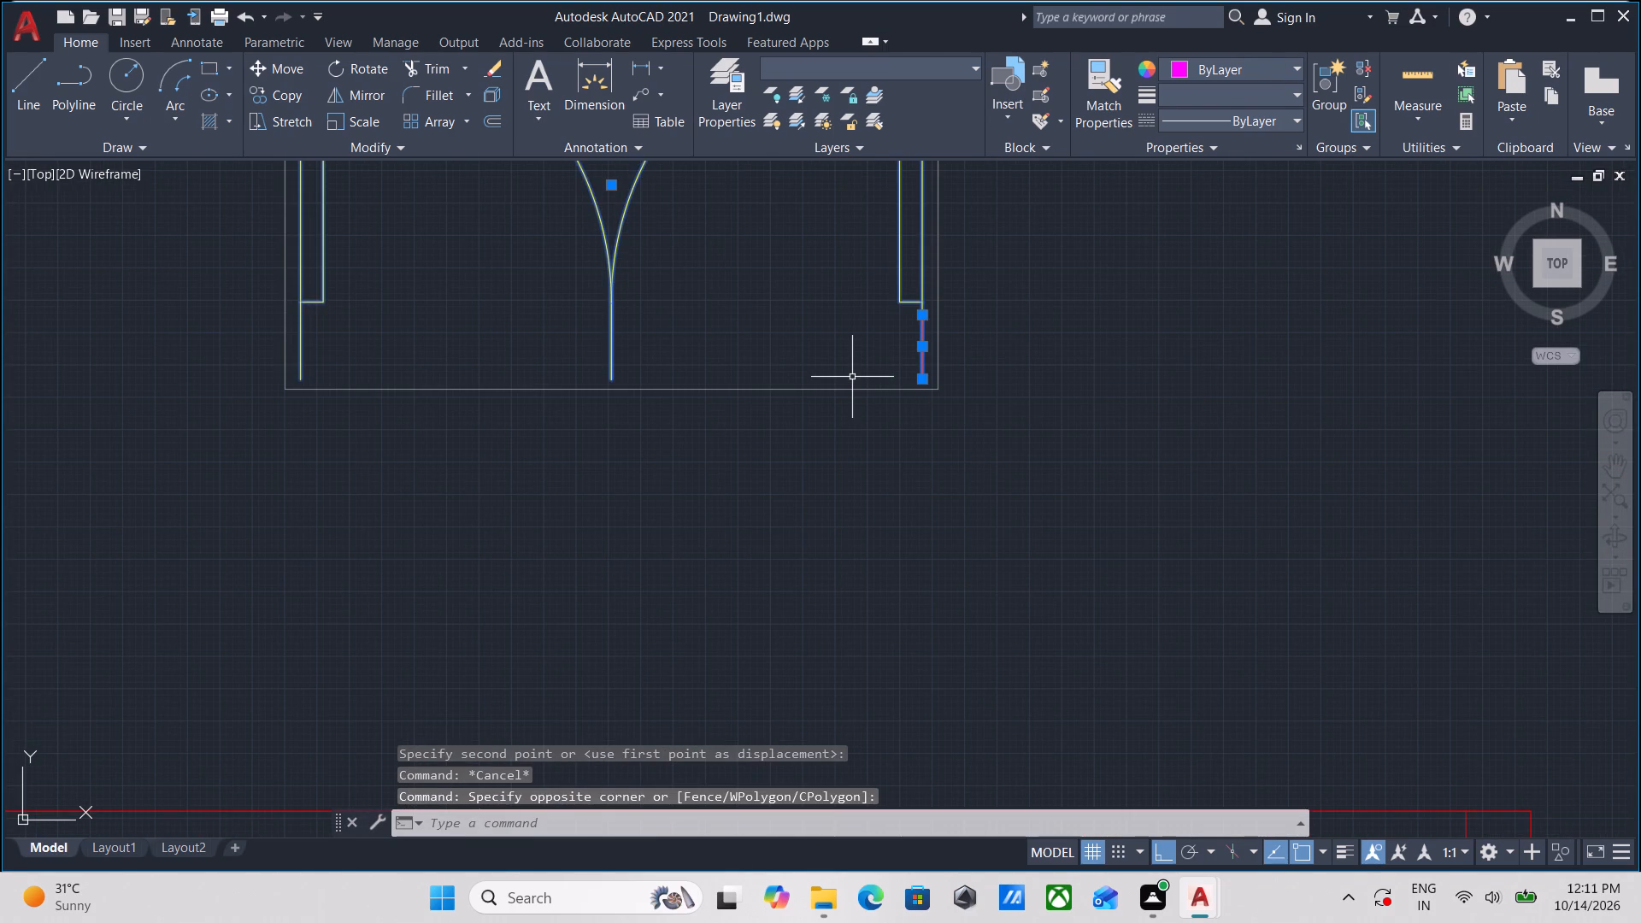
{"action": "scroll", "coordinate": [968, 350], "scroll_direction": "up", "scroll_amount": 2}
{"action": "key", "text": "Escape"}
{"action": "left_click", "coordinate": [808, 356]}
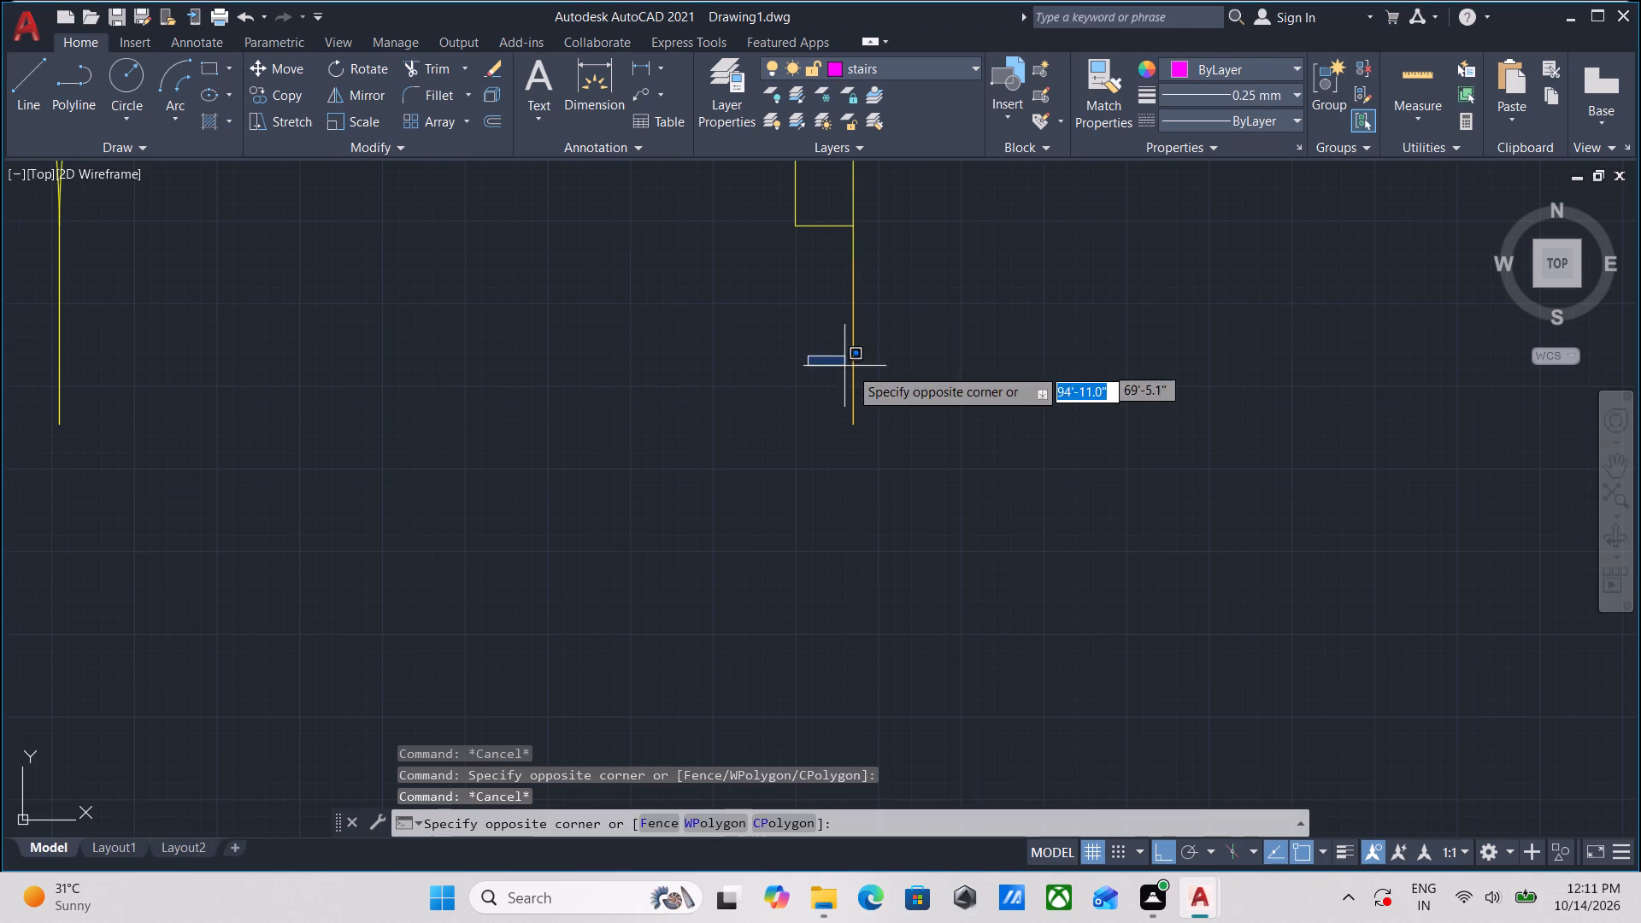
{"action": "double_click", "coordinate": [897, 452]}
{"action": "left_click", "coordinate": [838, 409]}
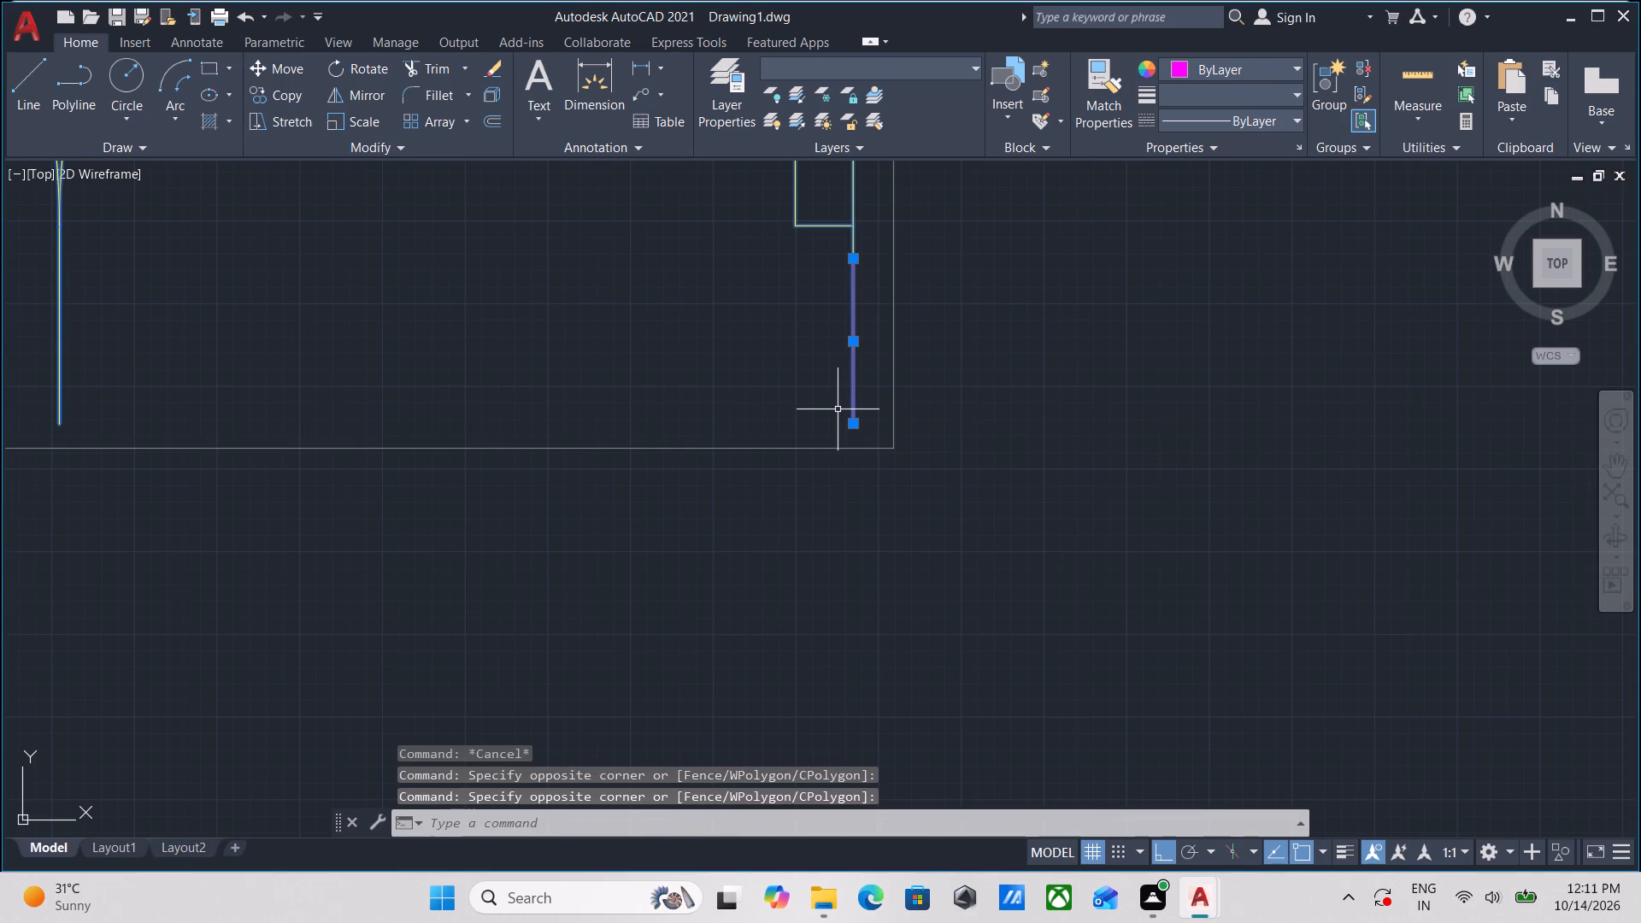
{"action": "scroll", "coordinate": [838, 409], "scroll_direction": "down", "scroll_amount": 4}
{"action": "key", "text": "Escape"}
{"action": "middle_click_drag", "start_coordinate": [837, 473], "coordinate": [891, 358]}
Erase the wall line closing the top of the upper flat's balcony in the copied plan.
{"action": "left_click", "coordinate": [979, 512]}
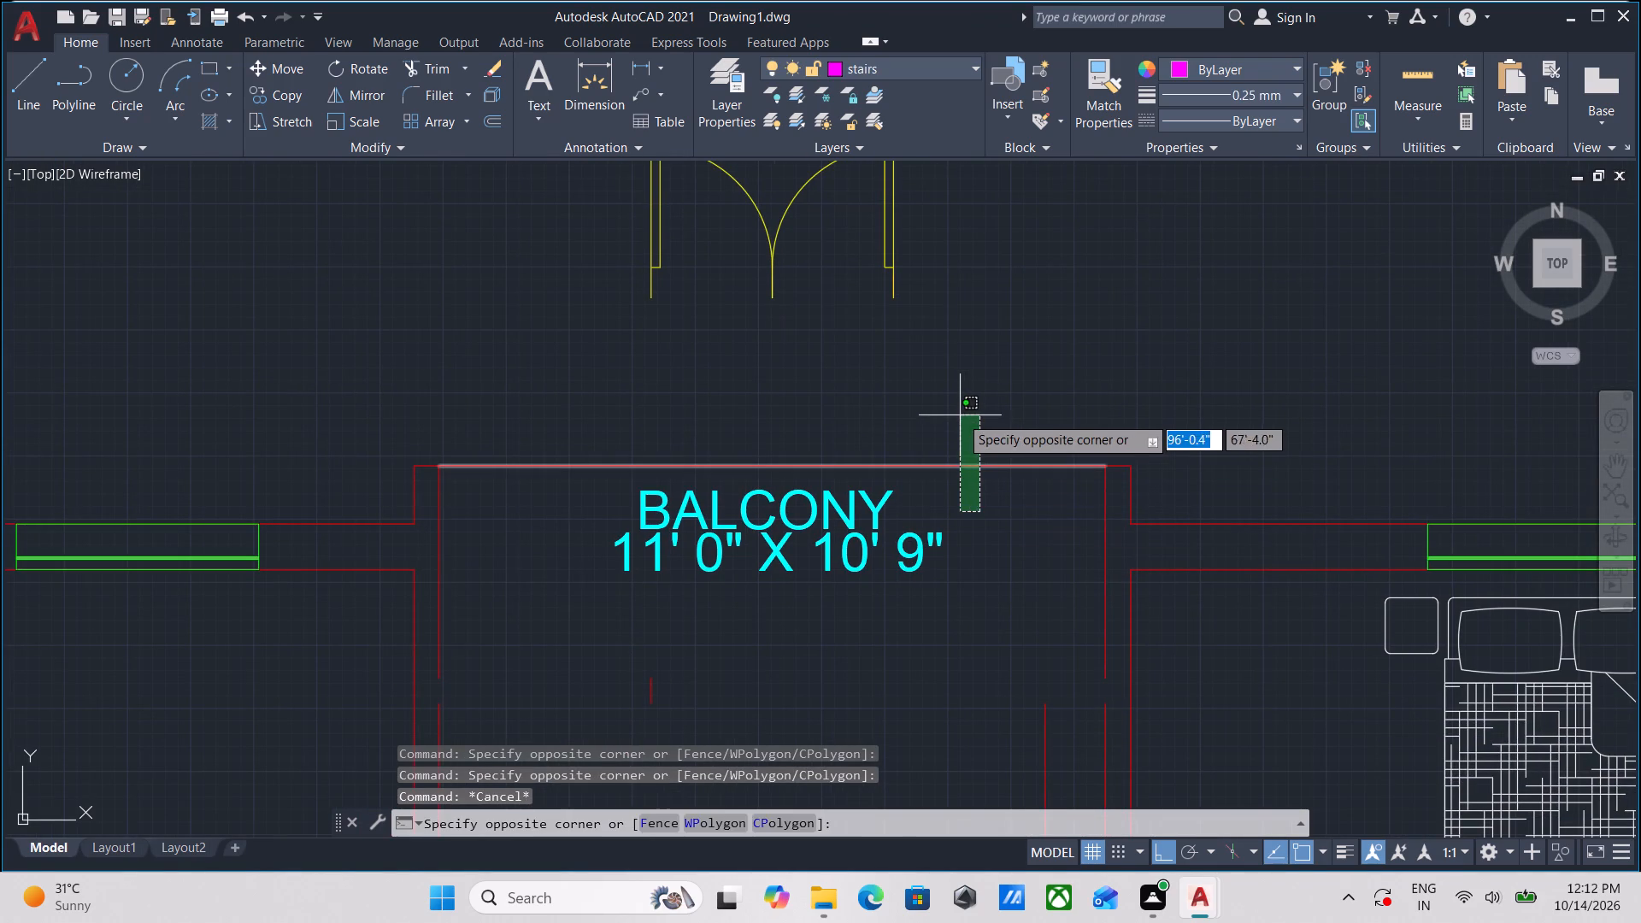
{"action": "left_click", "coordinate": [957, 416]}
{"action": "right_click", "coordinate": [957, 416]}
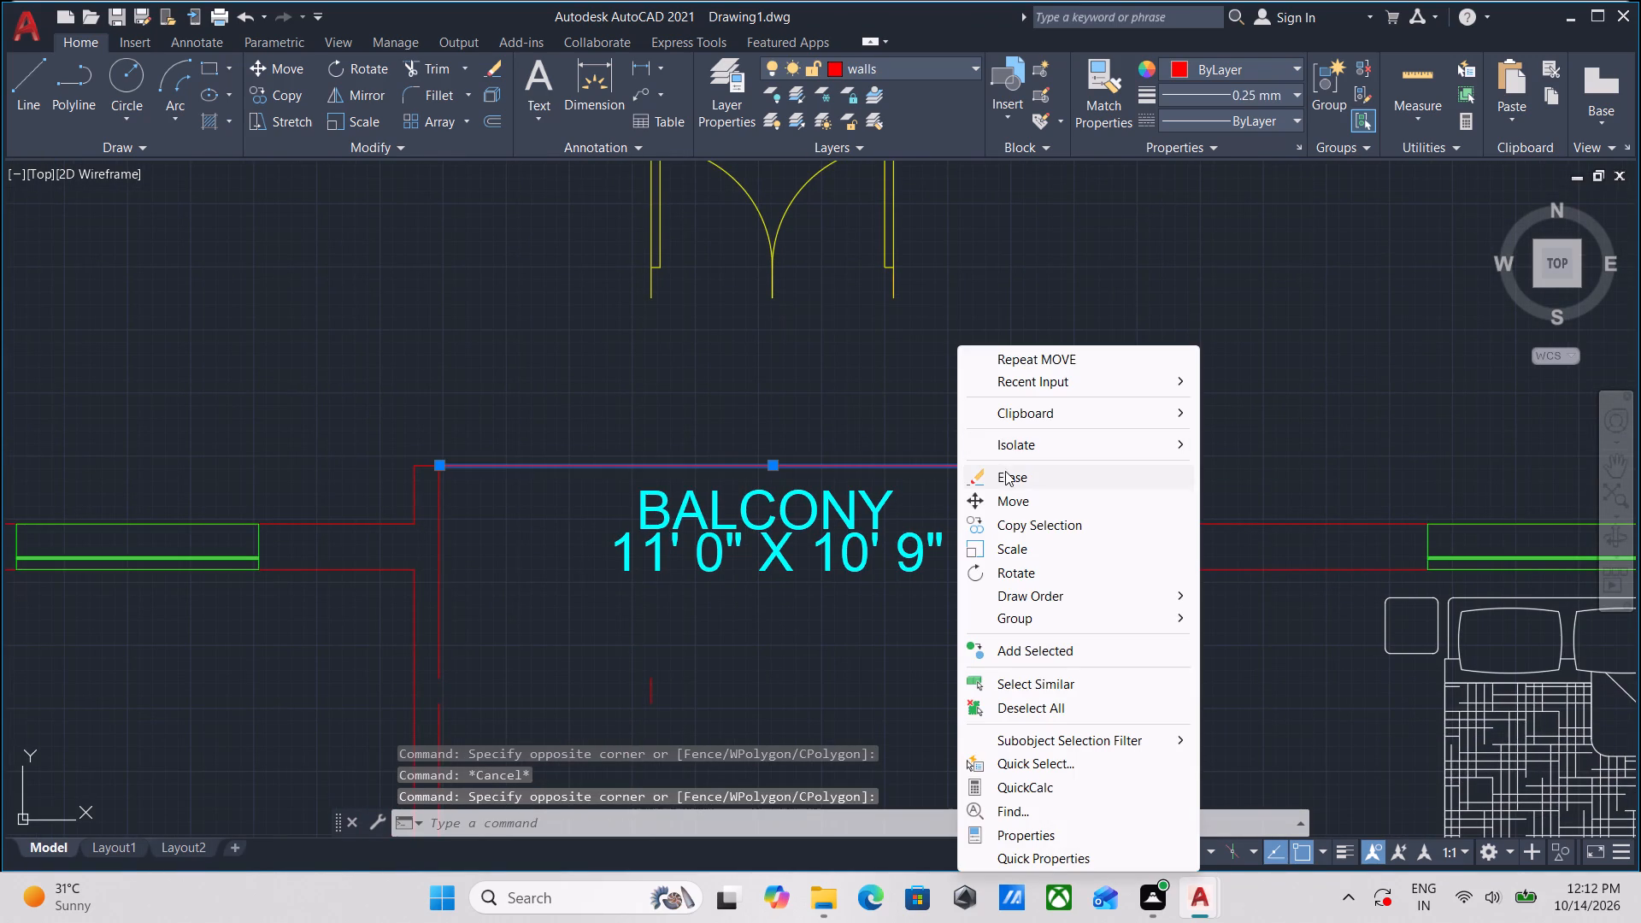
{"action": "left_click", "coordinate": [1005, 471]}
Erase the BALCONY label, its 11' 0" X 10' 9" size text and the stray short jamb line below it.
{"action": "scroll", "coordinate": [979, 484], "scroll_direction": "down", "scroll_amount": 2}
{"action": "scroll", "coordinate": [944, 504], "scroll_direction": "up", "scroll_amount": 1}
{"action": "middle_click_drag", "start_coordinate": [944, 504], "coordinate": [953, 456]}
{"action": "left_click", "coordinate": [959, 524]}
{"action": "left_click", "coordinate": [783, 404]}
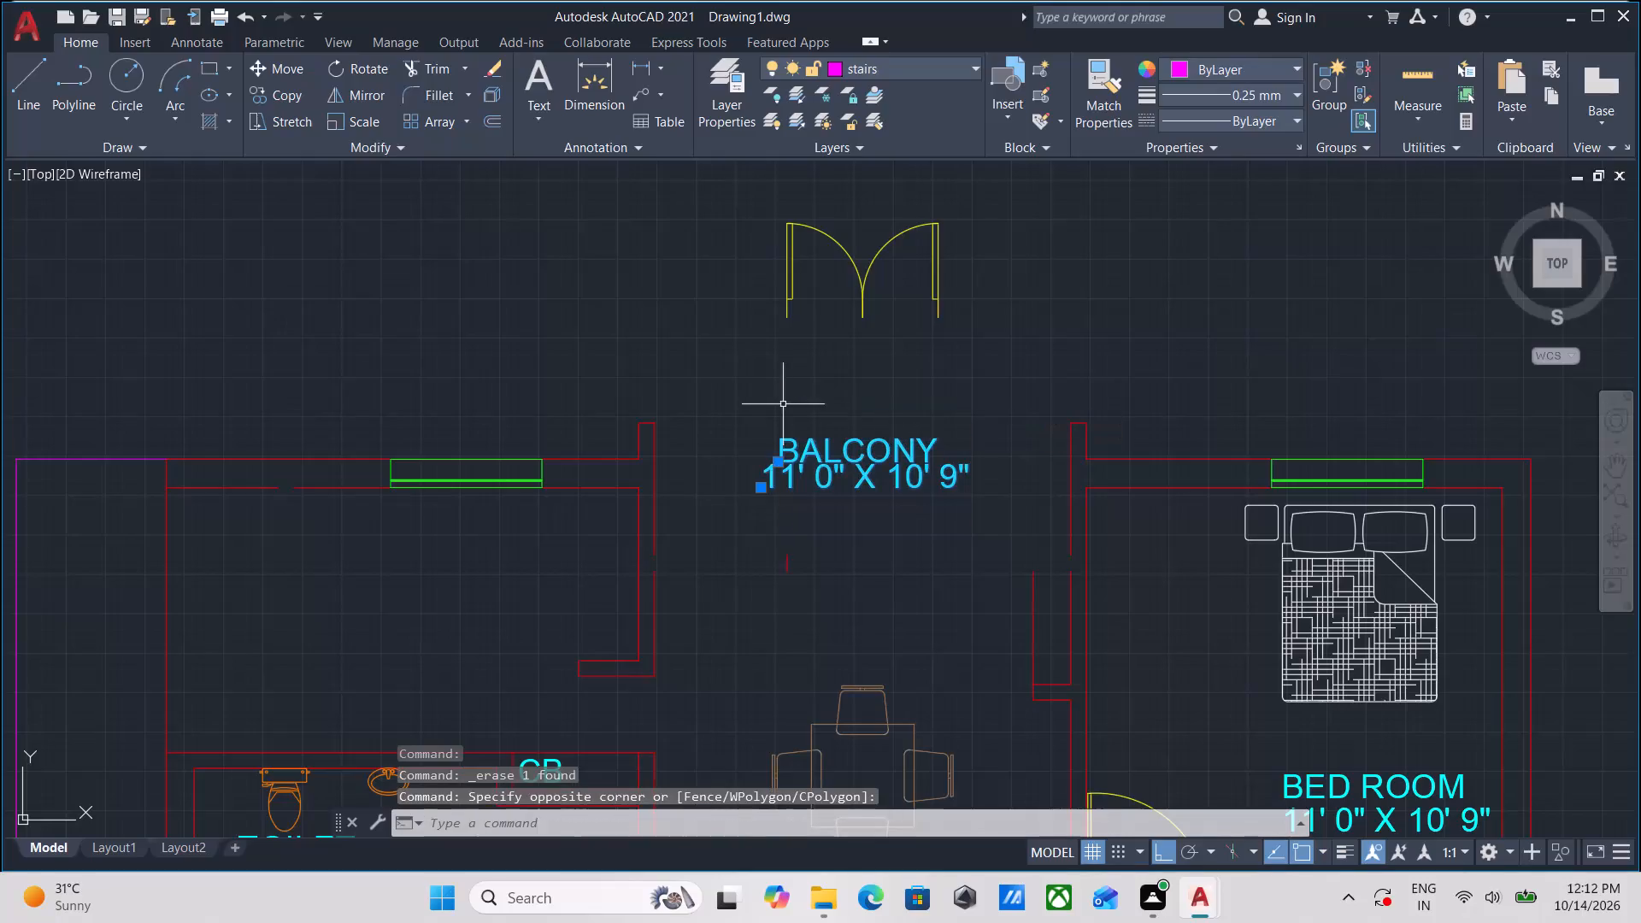
{"action": "left_click", "coordinate": [789, 547]}
{"action": "left_click", "coordinate": [719, 576]}
{"action": "right_click", "coordinate": [727, 572]}
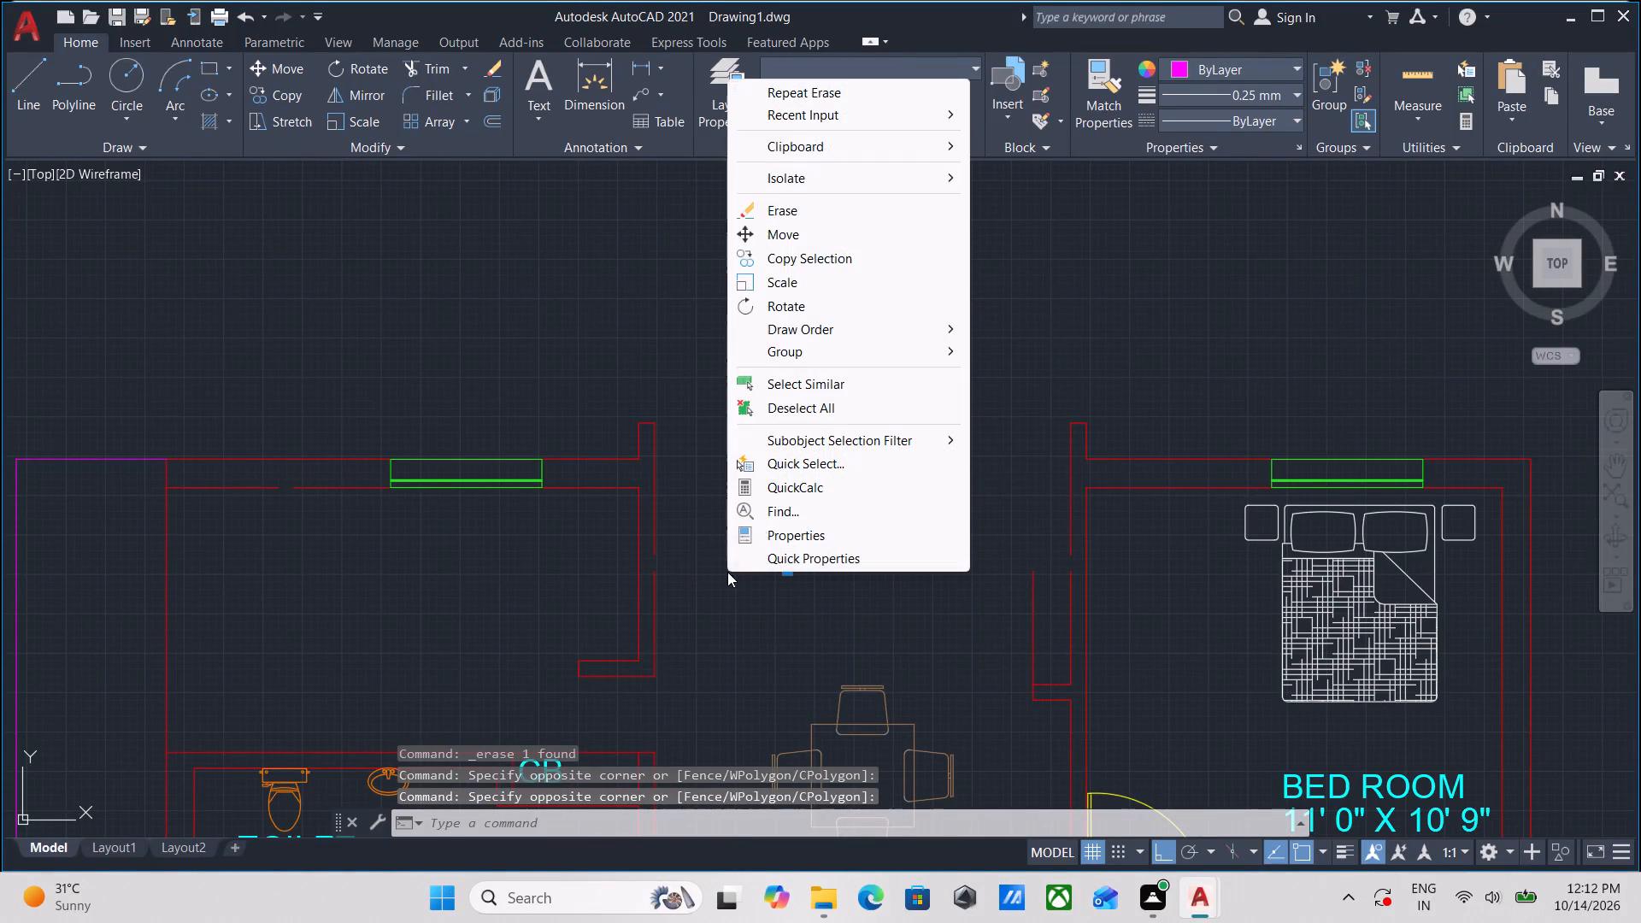
{"action": "left_click", "coordinate": [822, 203]}
Trim away the inner side wall lines on both sides of the former upper balcony.
{"action": "scroll", "coordinate": [888, 332], "scroll_direction": "down", "scroll_amount": 1}
{"action": "scroll", "coordinate": [923, 406], "scroll_direction": "up", "scroll_amount": 2}
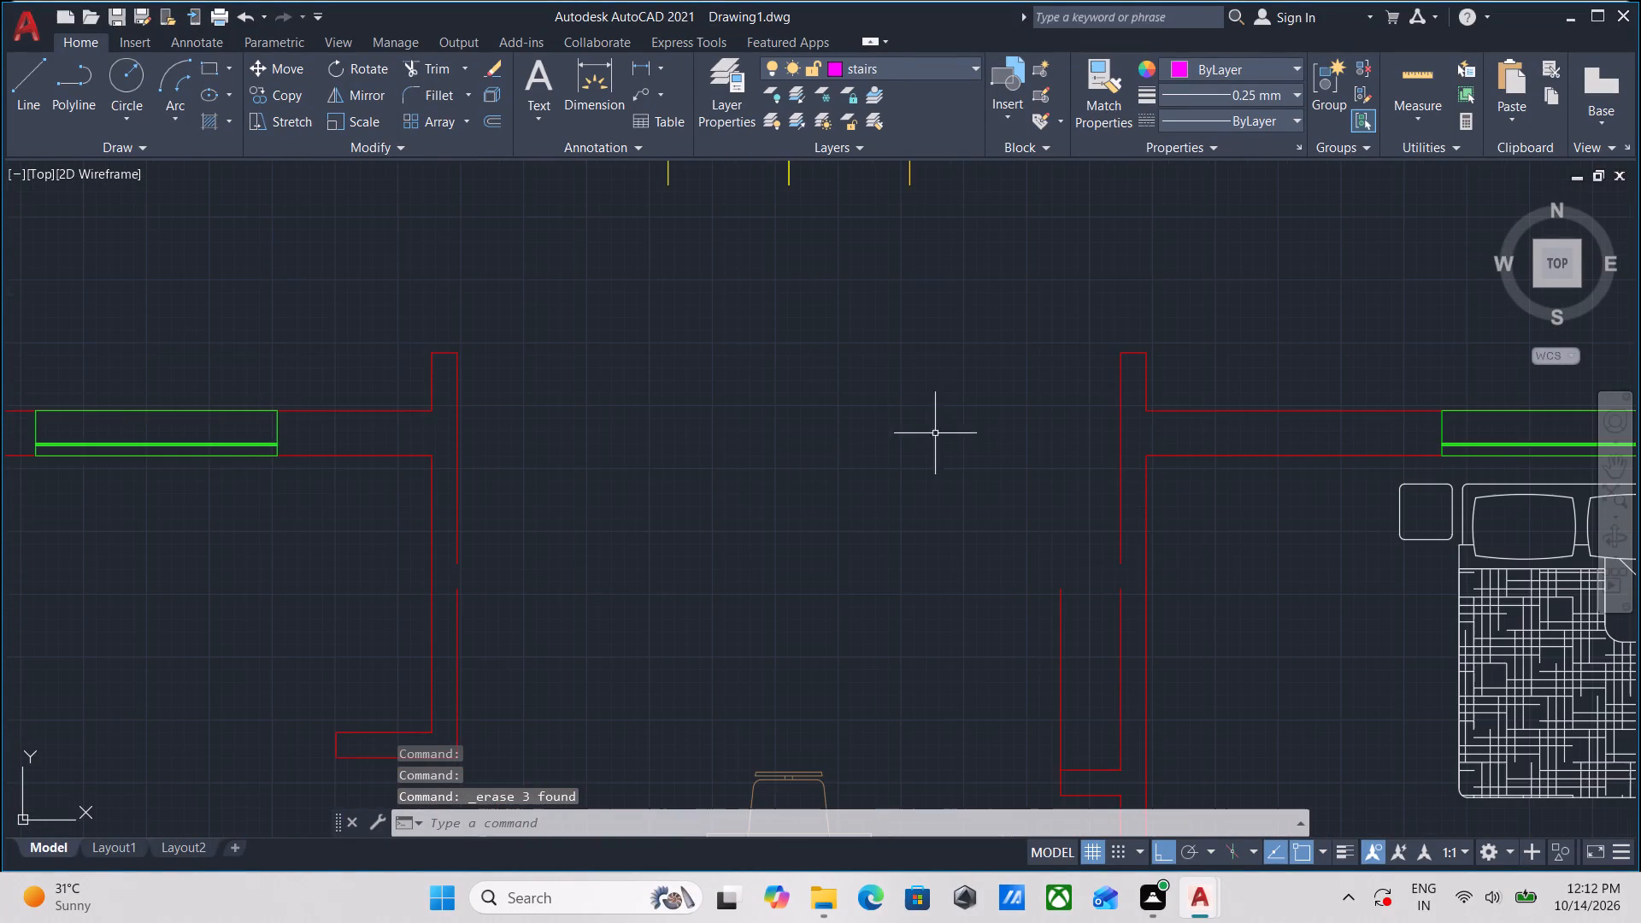
{"action": "middle_click_drag", "start_coordinate": [943, 446], "coordinate": [768, 433]}
{"action": "middle_click_drag", "start_coordinate": [731, 426], "coordinate": [784, 445]}
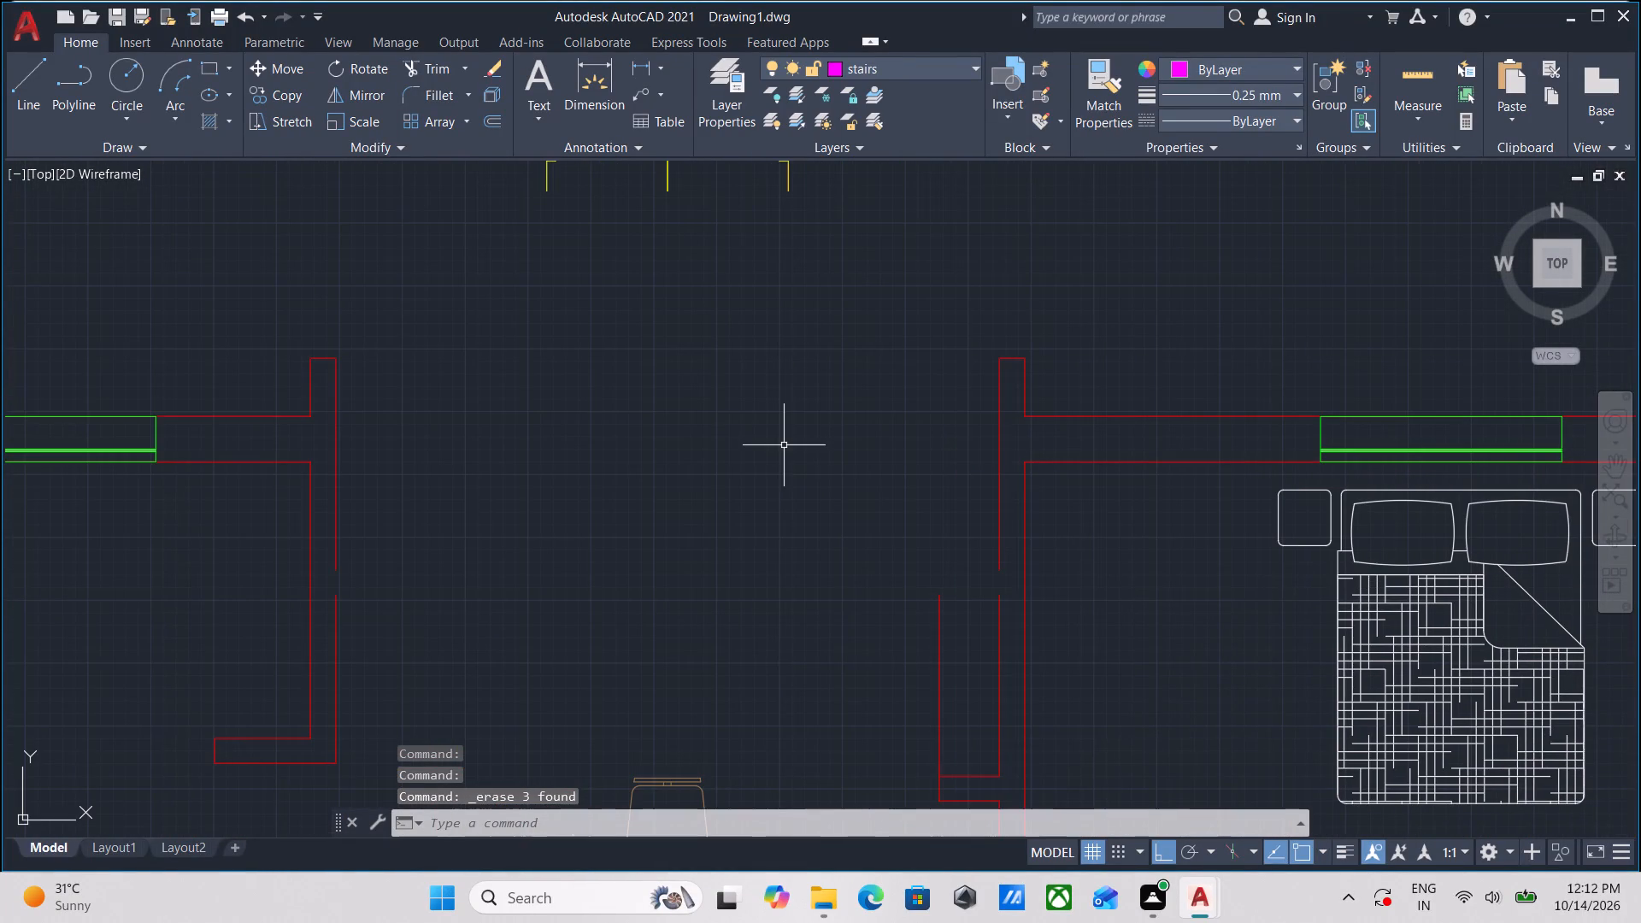
{"action": "type", "text": "TR"}
{"action": "key", "text": "Return"}
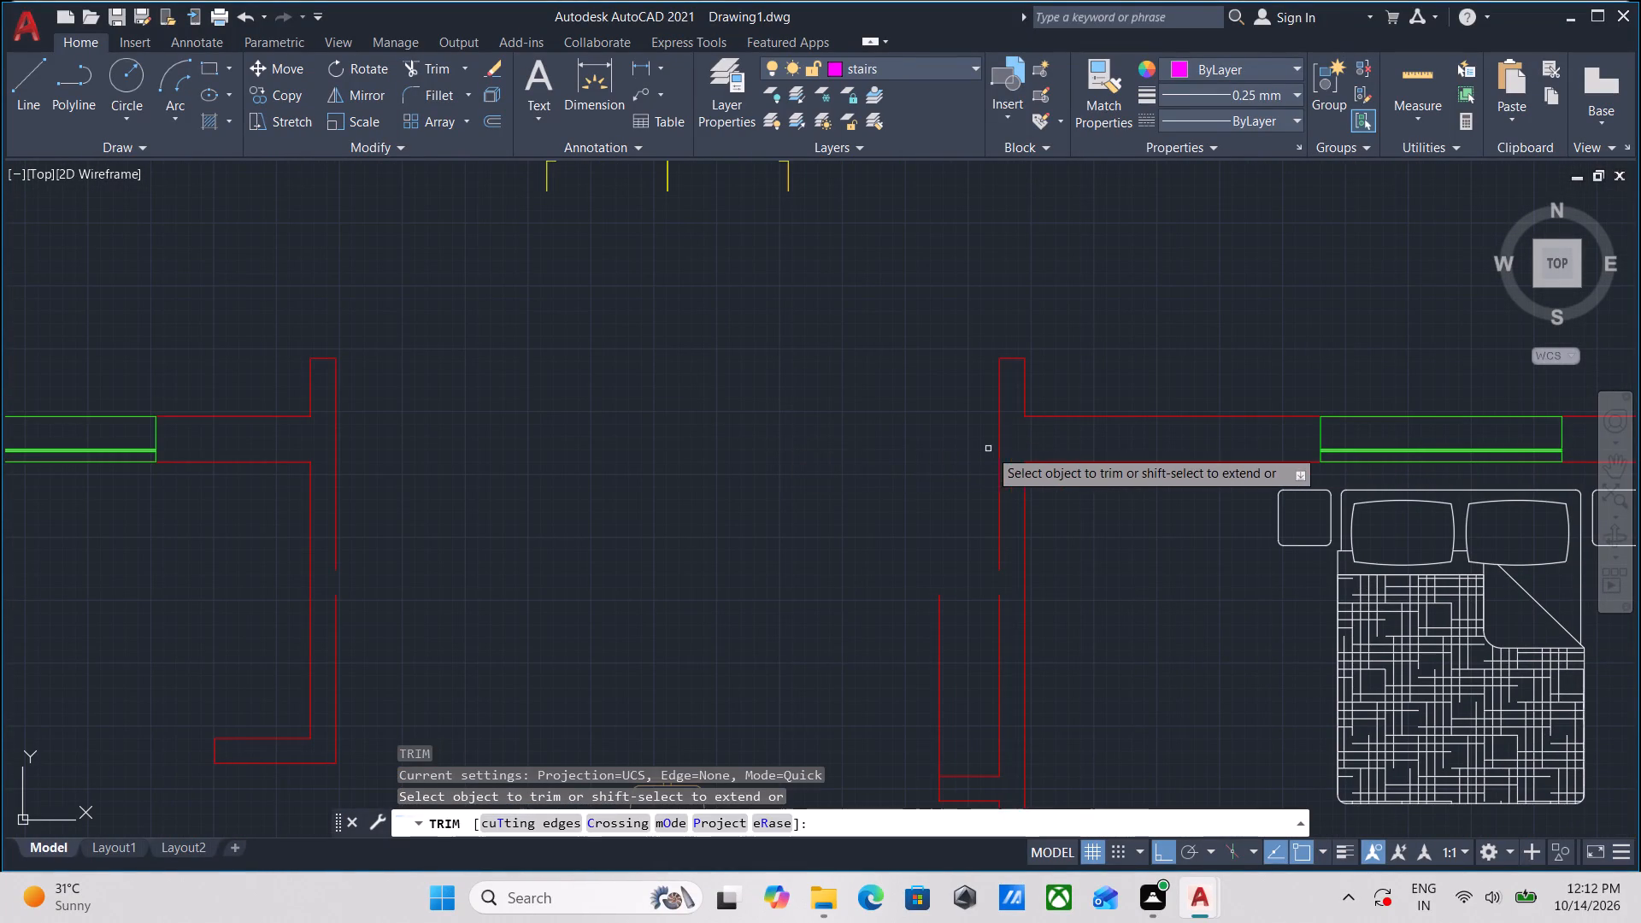
{"action": "left_click", "coordinate": [993, 445]}
{"action": "left_click", "coordinate": [1037, 445]}
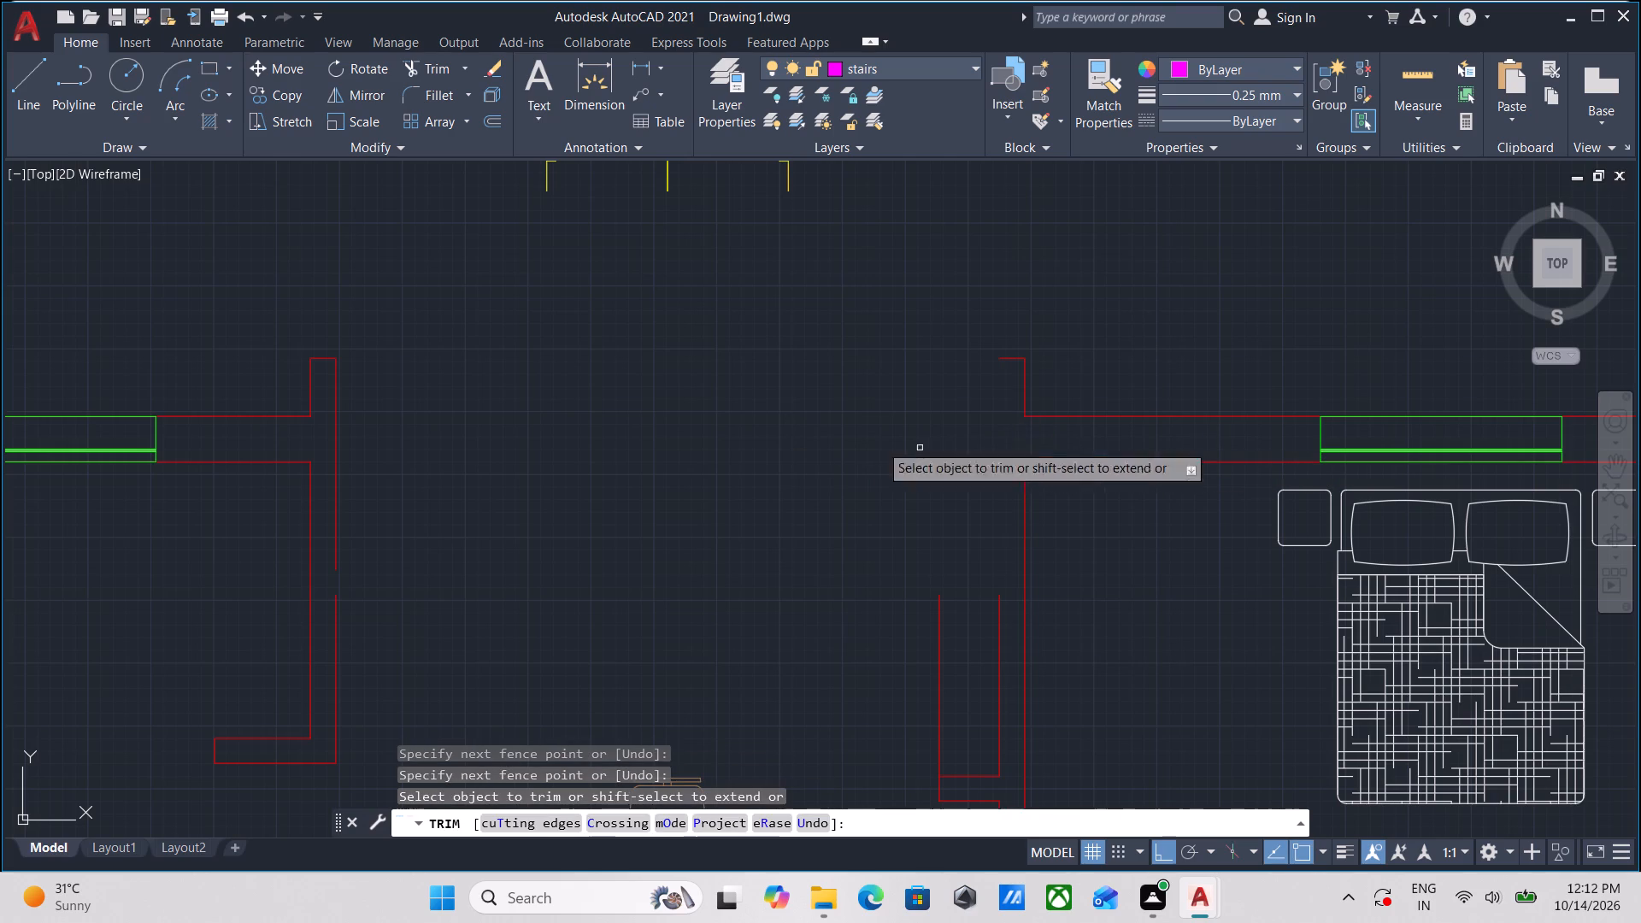
{"action": "left_click", "coordinate": [317, 433]}
{"action": "left_click", "coordinate": [455, 437]}
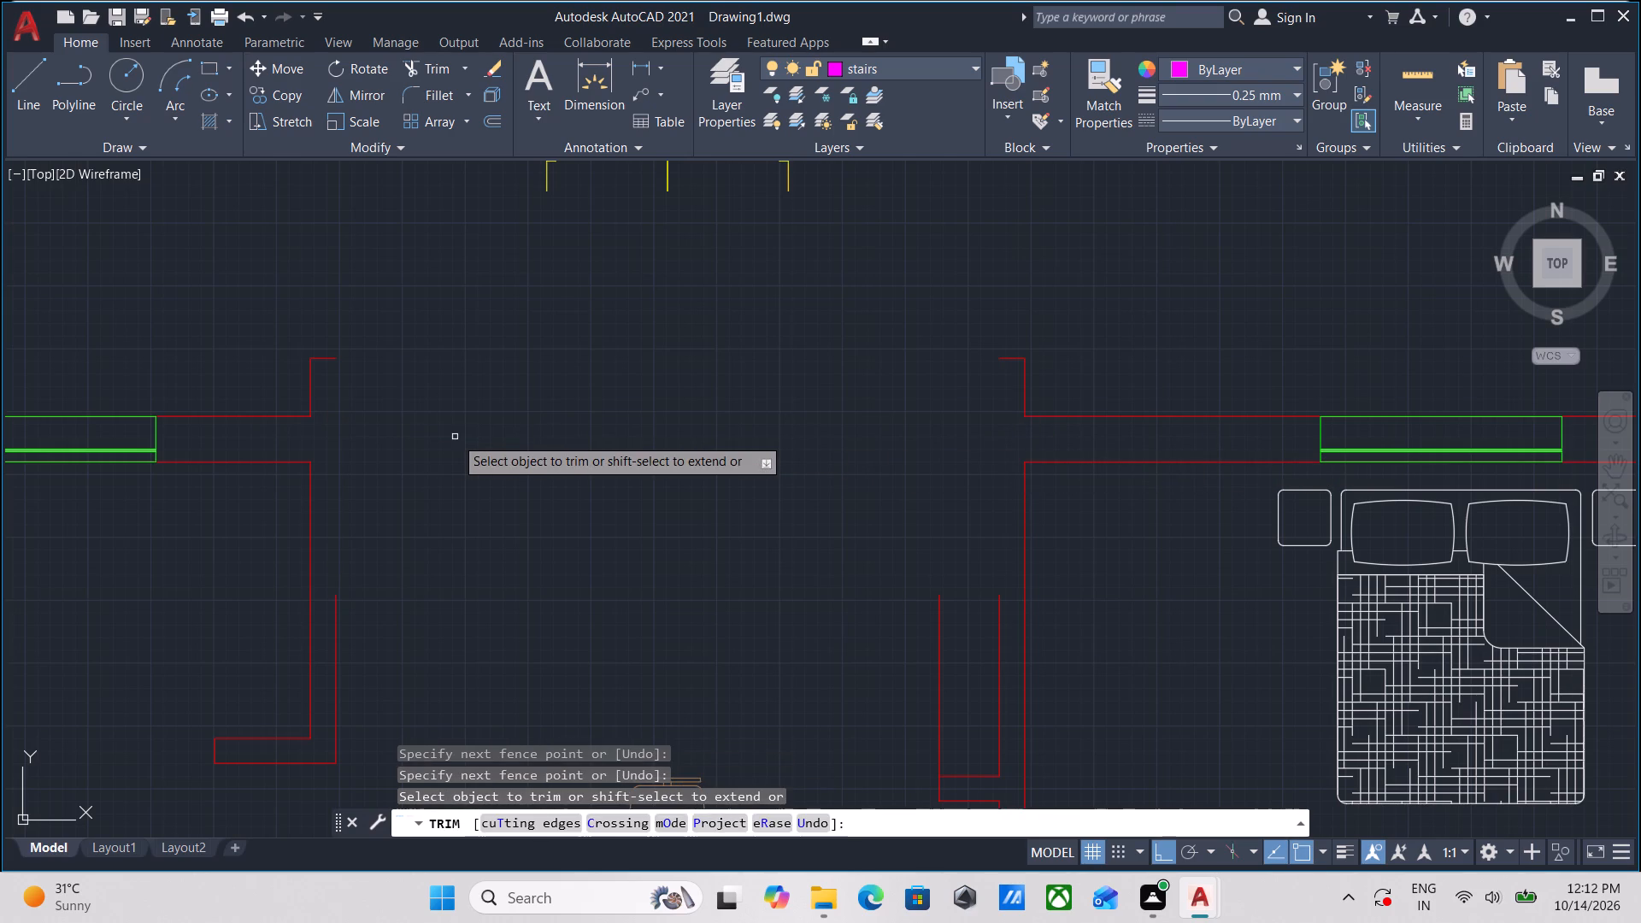
{"action": "key", "text": "Escape"}
Extend the upper flat's outer and inner top wall lines across the former balcony opening.
{"action": "middle_click_drag", "start_coordinate": [455, 437], "coordinate": [596, 444]}
{"action": "type", "text": "EX"}
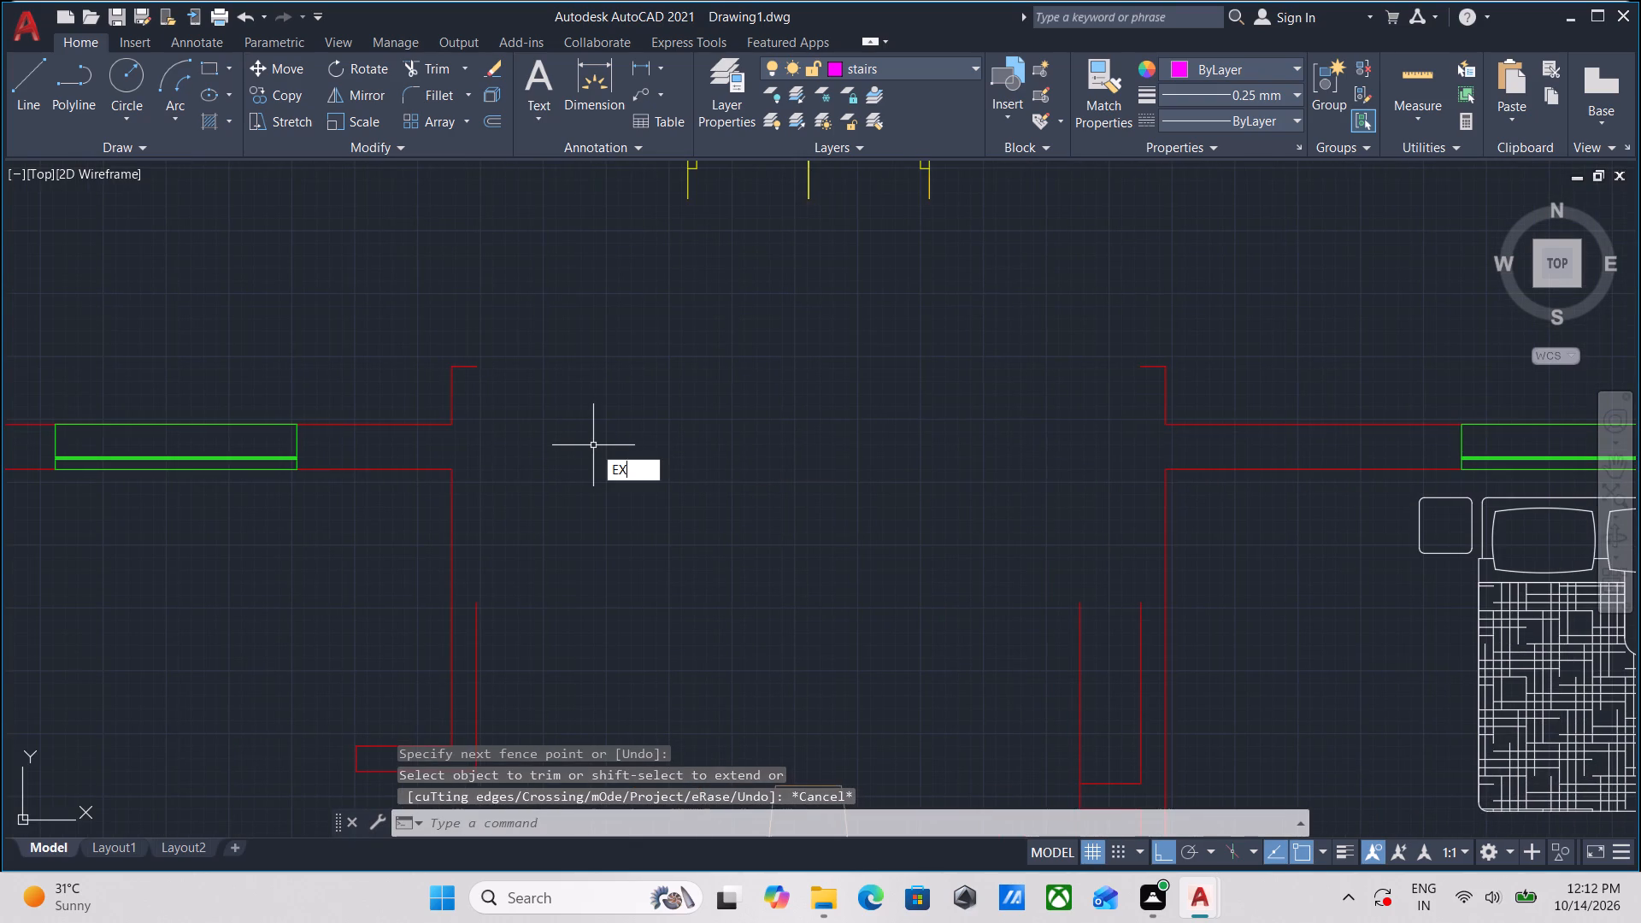
{"action": "key", "text": "Return"}
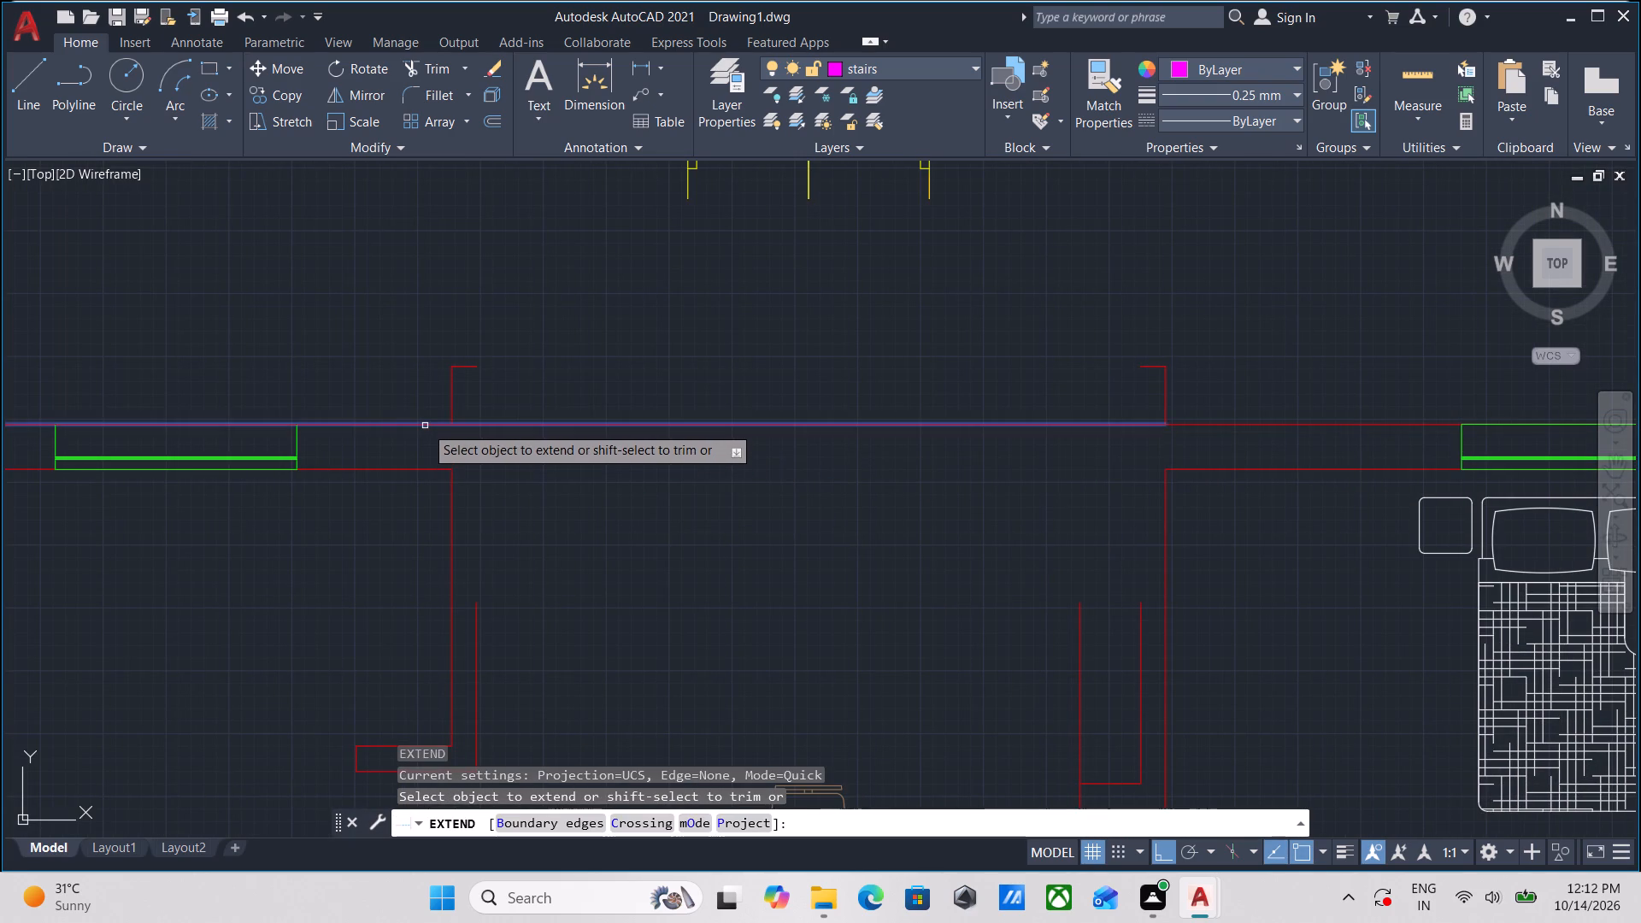
{"action": "left_click", "coordinate": [425, 426]}
{"action": "left_click", "coordinate": [422, 470]}
Extend the living-room-side wall lines of both upper rooms up to the closed top wall.
{"action": "scroll", "coordinate": [674, 428], "scroll_direction": "down", "scroll_amount": 1}
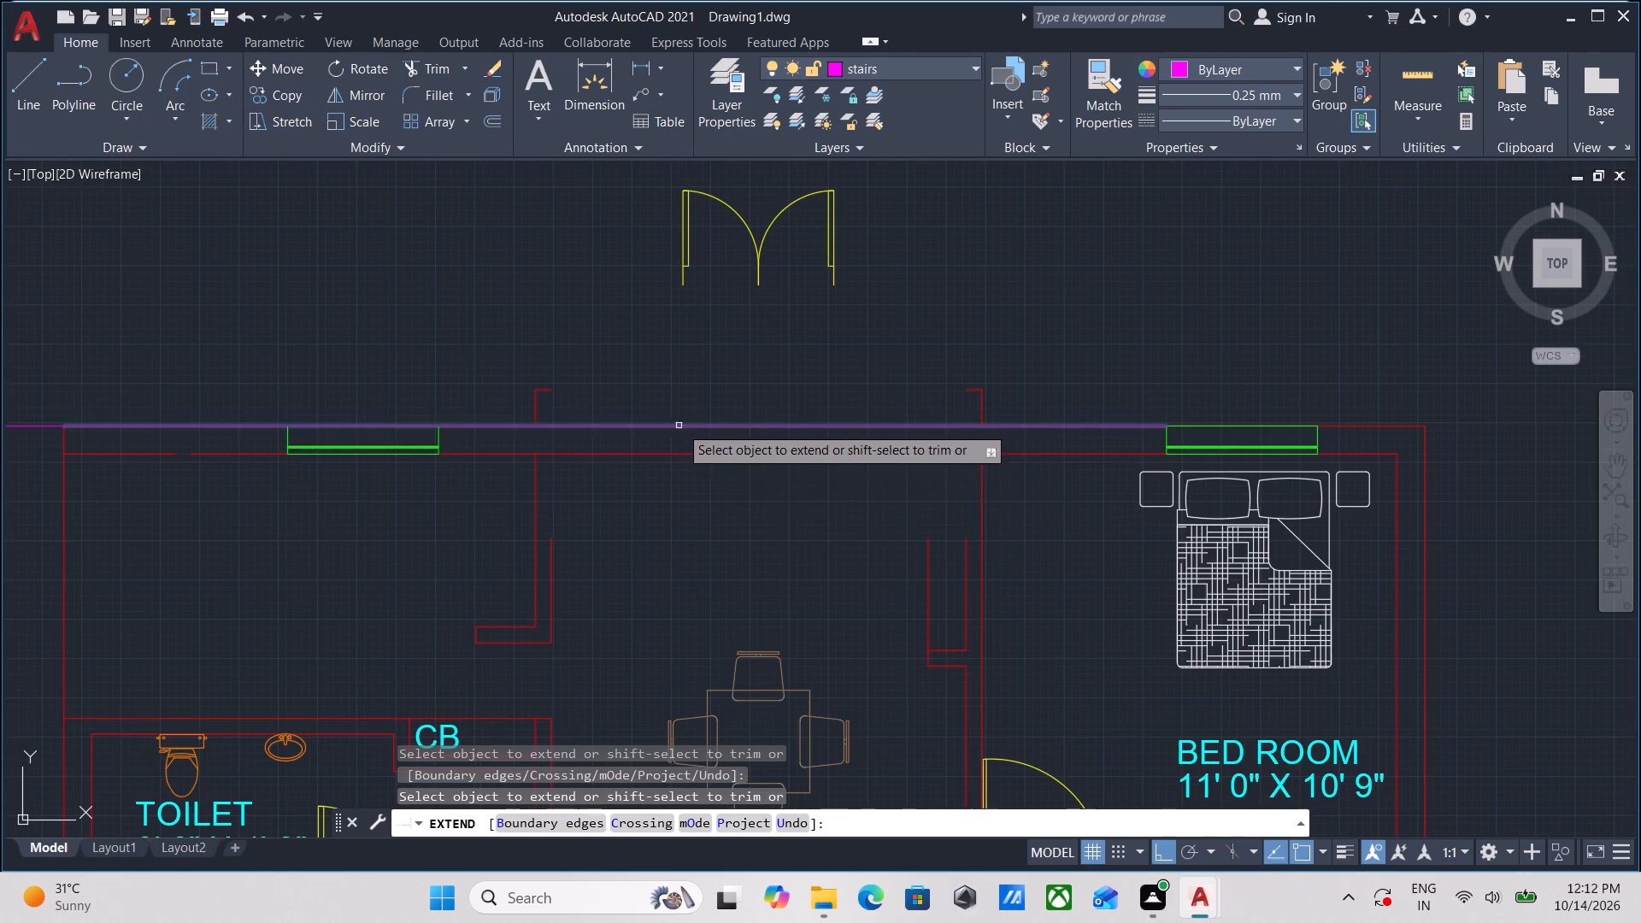
{"action": "left_click", "coordinate": [968, 580]}
{"action": "left_click", "coordinate": [552, 562]}
{"action": "middle_click_drag", "start_coordinate": [641, 493], "coordinate": [644, 516]}
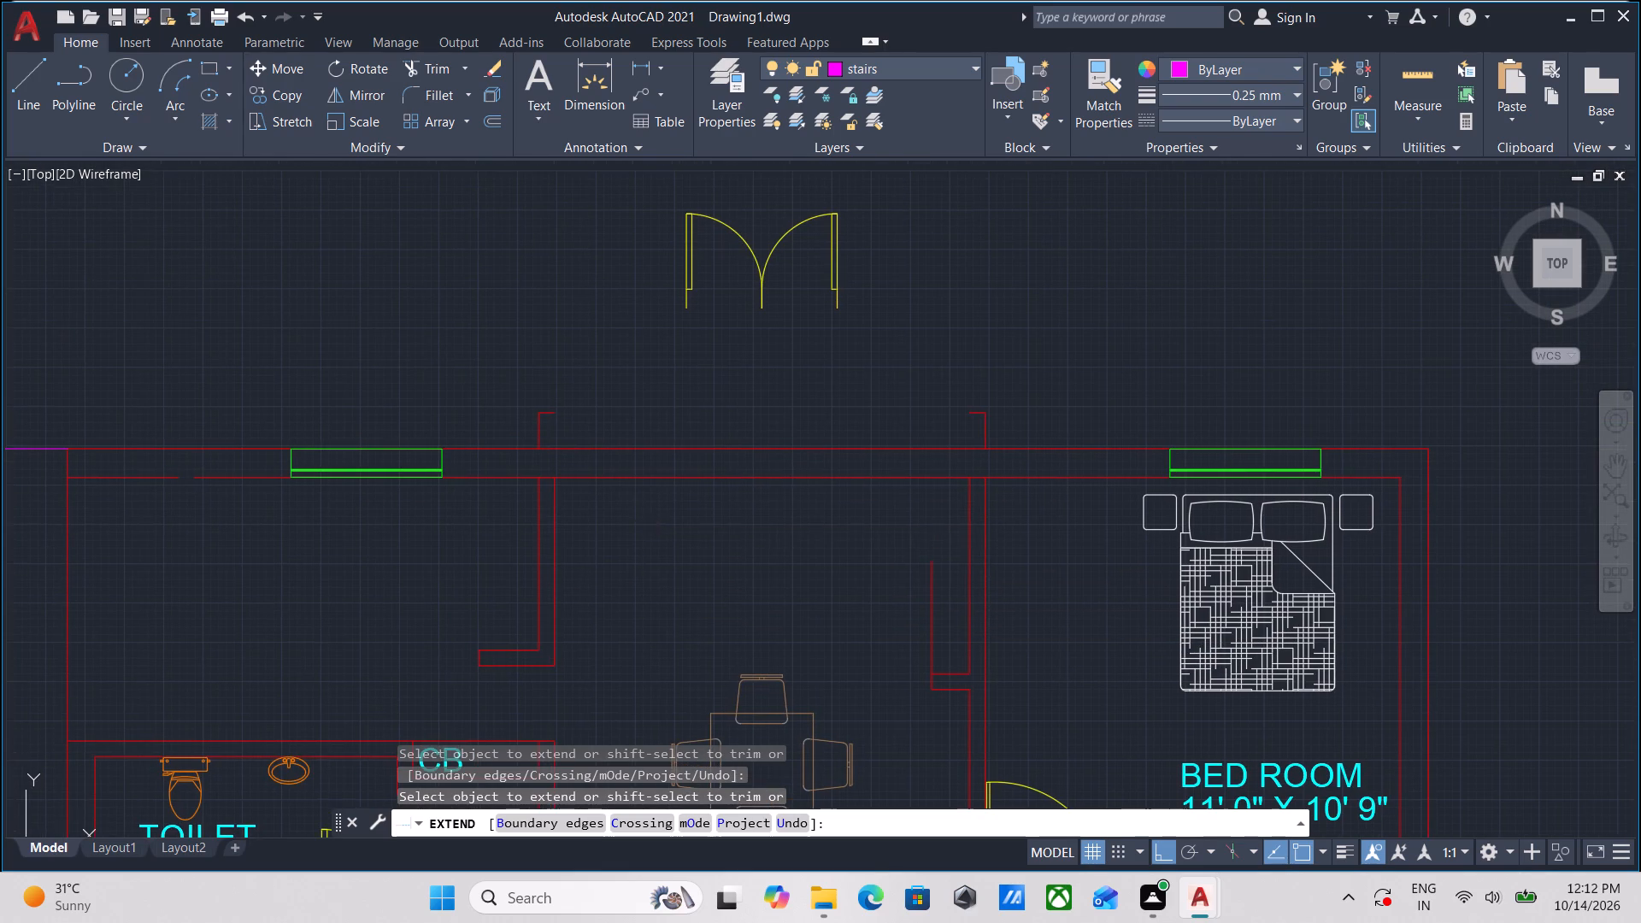
{"action": "middle_click", "coordinate": [650, 514]}
{"action": "key", "text": "Escape"}
Trim off the leftover balcony wall stubs projecting above the outer top wall at both ends of the former opening.
{"action": "scroll", "coordinate": [977, 414], "scroll_direction": "up", "scroll_amount": 1}
{"action": "middle_click_drag", "start_coordinate": [1030, 421], "coordinate": [1008, 438]}
{"action": "type", "text": "TR"}
{"action": "key", "text": "Return"}
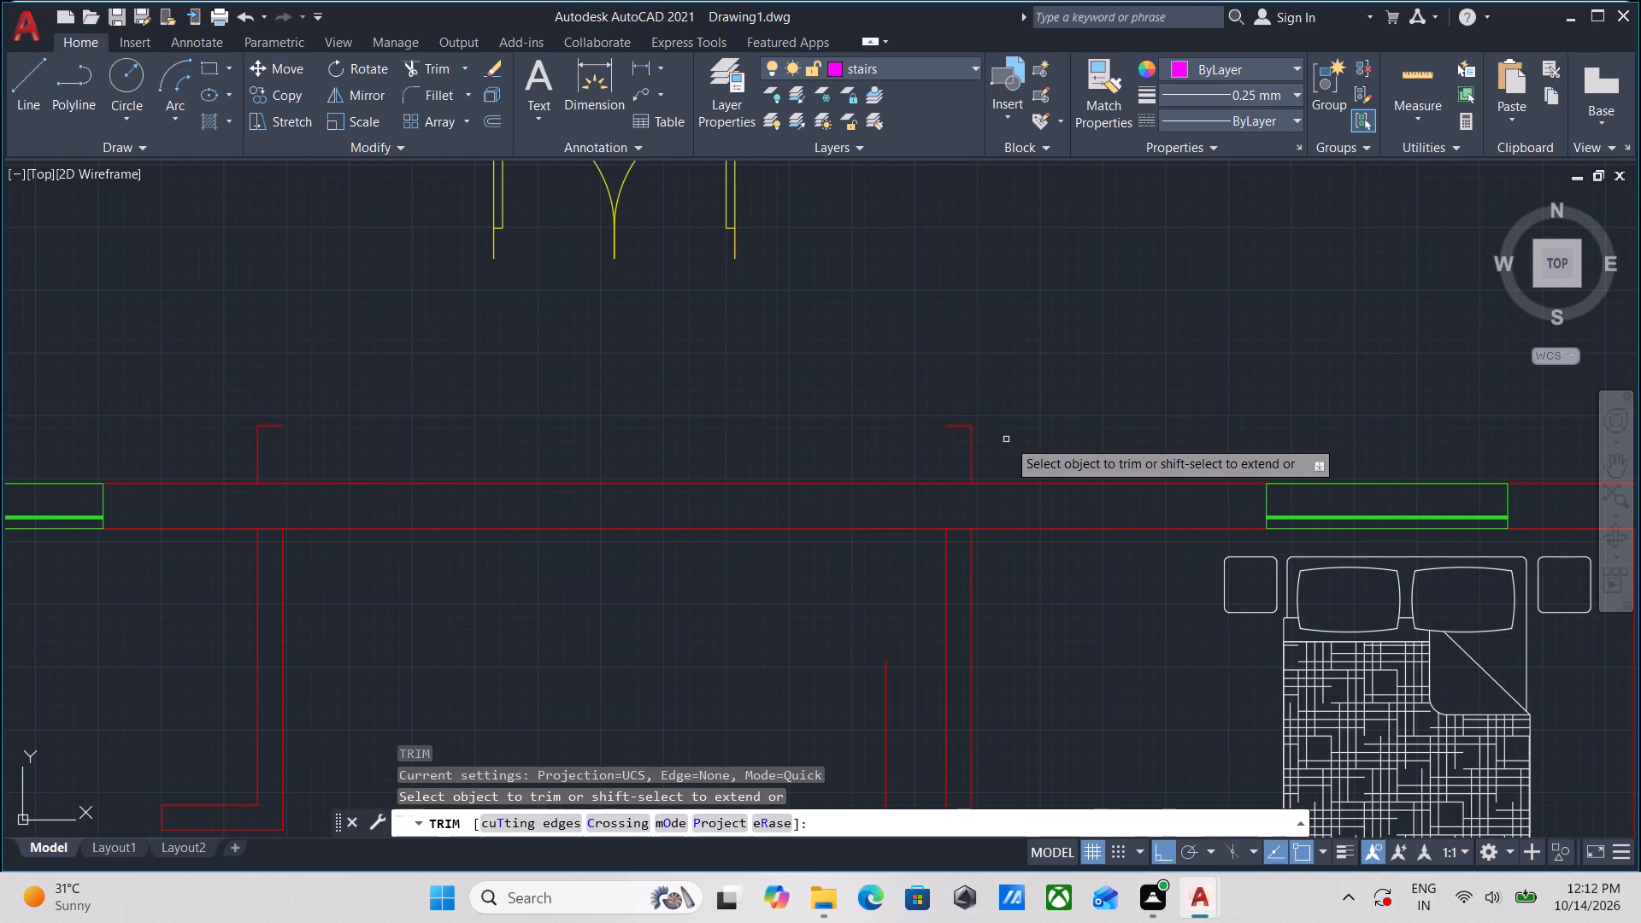
{"action": "left_click", "coordinate": [1019, 439]}
{"action": "left_click", "coordinate": [781, 450]}
{"action": "left_click", "coordinate": [966, 451]}
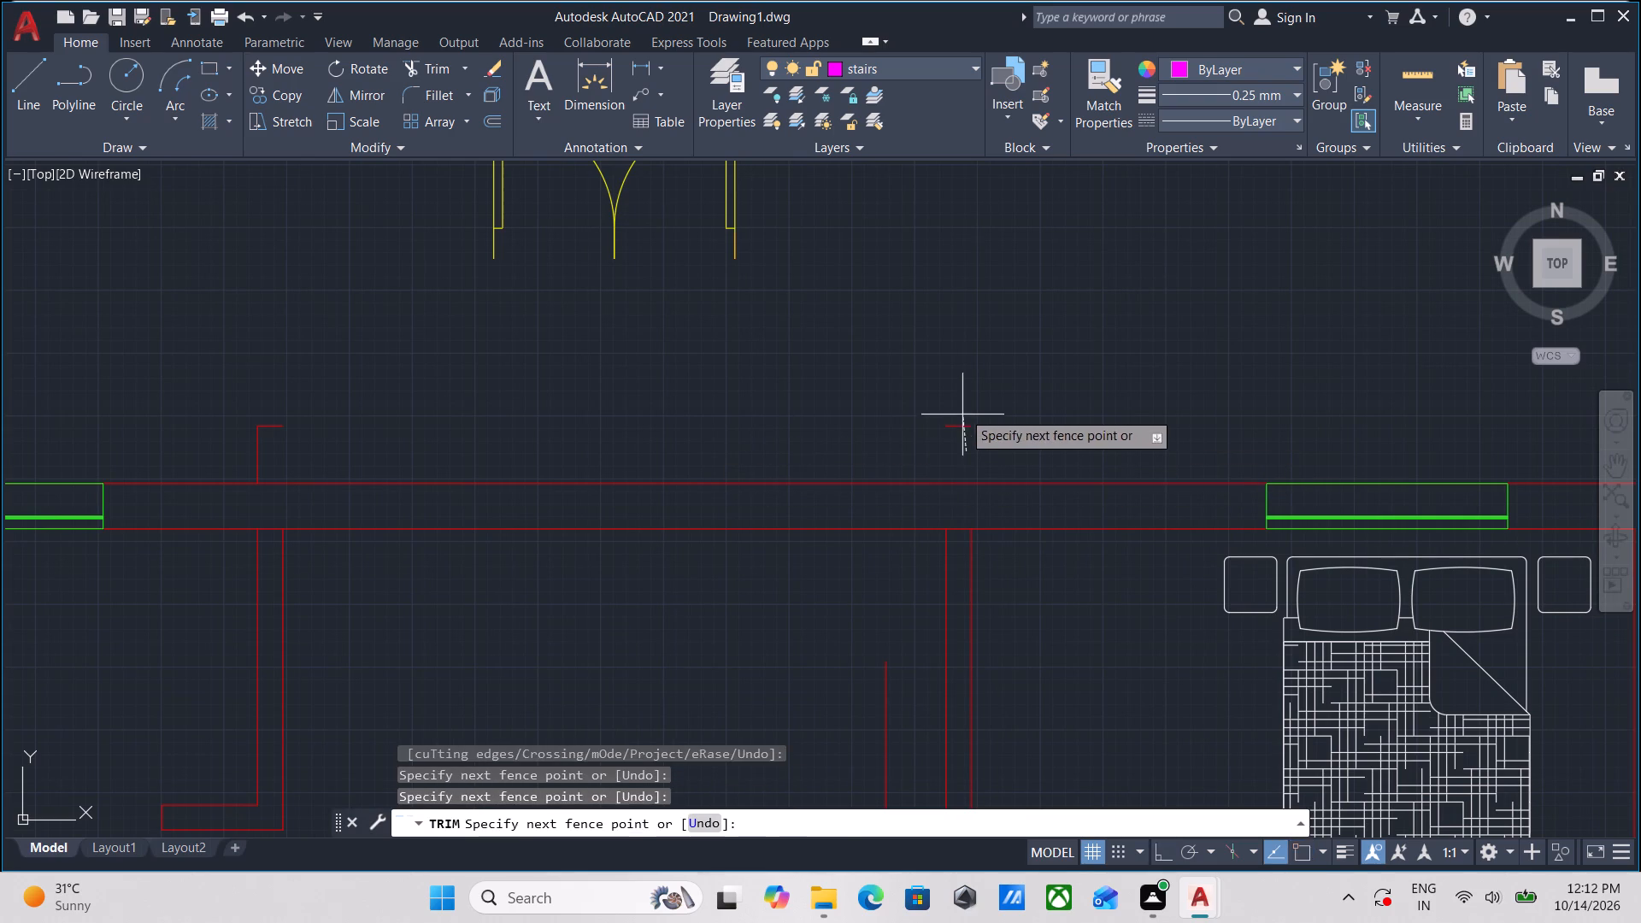
{"action": "left_click", "coordinate": [959, 388]}
{"action": "middle_click_drag", "start_coordinate": [666, 414], "coordinate": [885, 354]}
{"action": "left_click", "coordinate": [507, 395]}
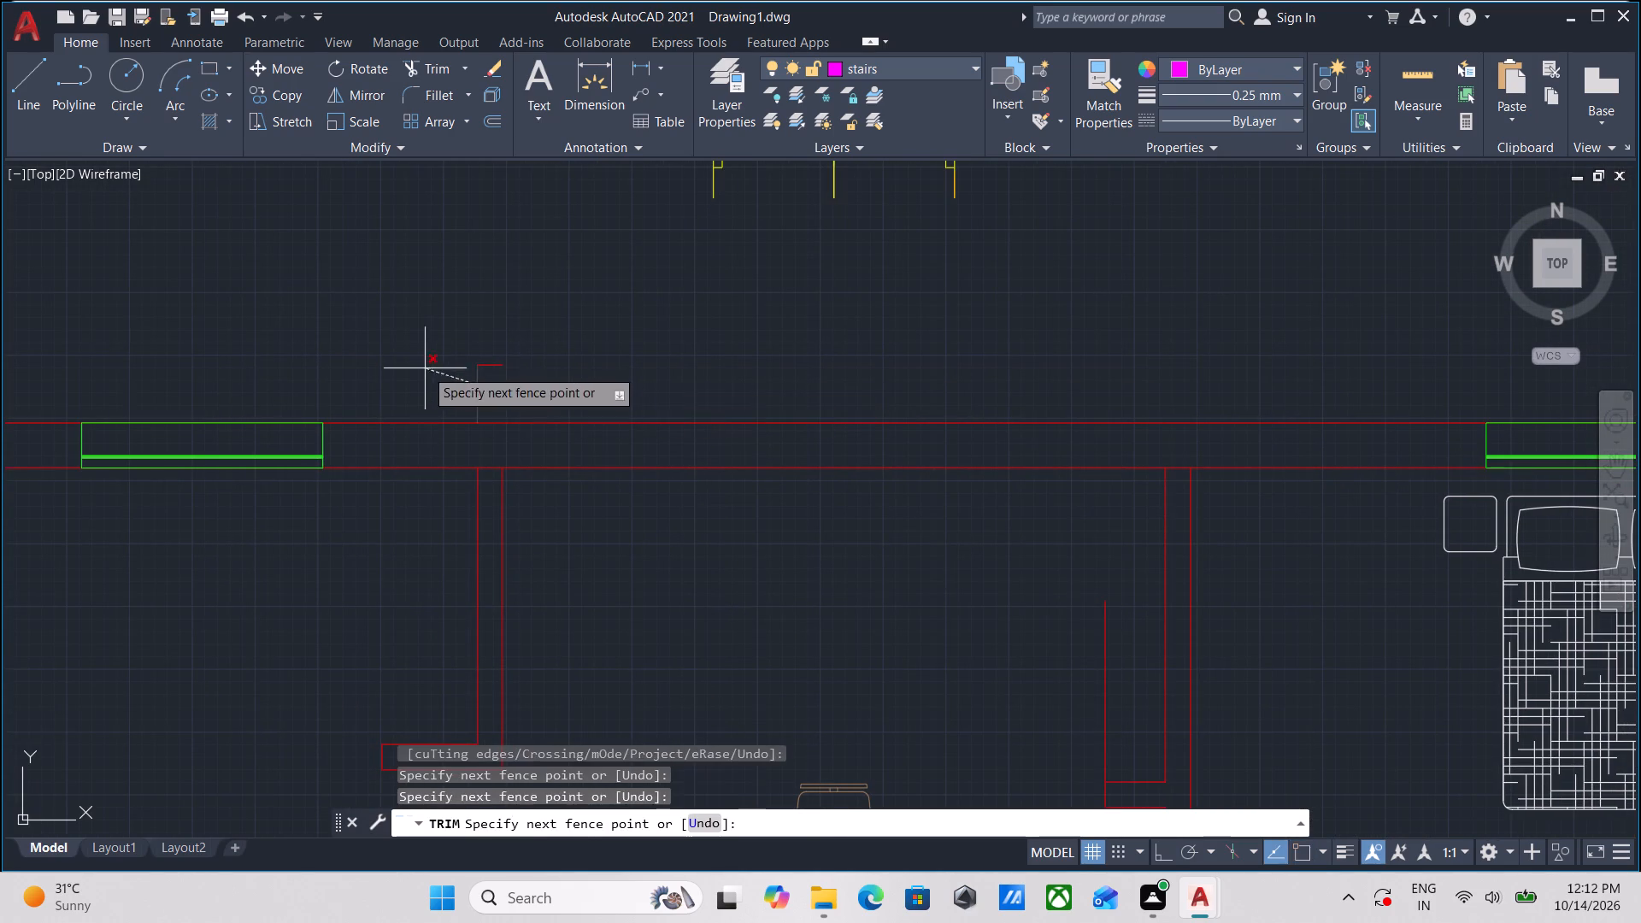
{"action": "left_click", "coordinate": [420, 367]}
{"action": "left_click", "coordinate": [479, 387]}
{"action": "left_click", "coordinate": [503, 315]}
{"action": "scroll", "coordinate": [503, 315], "scroll_direction": "down", "scroll_amount": 2}
{"action": "key", "text": "Escape"}
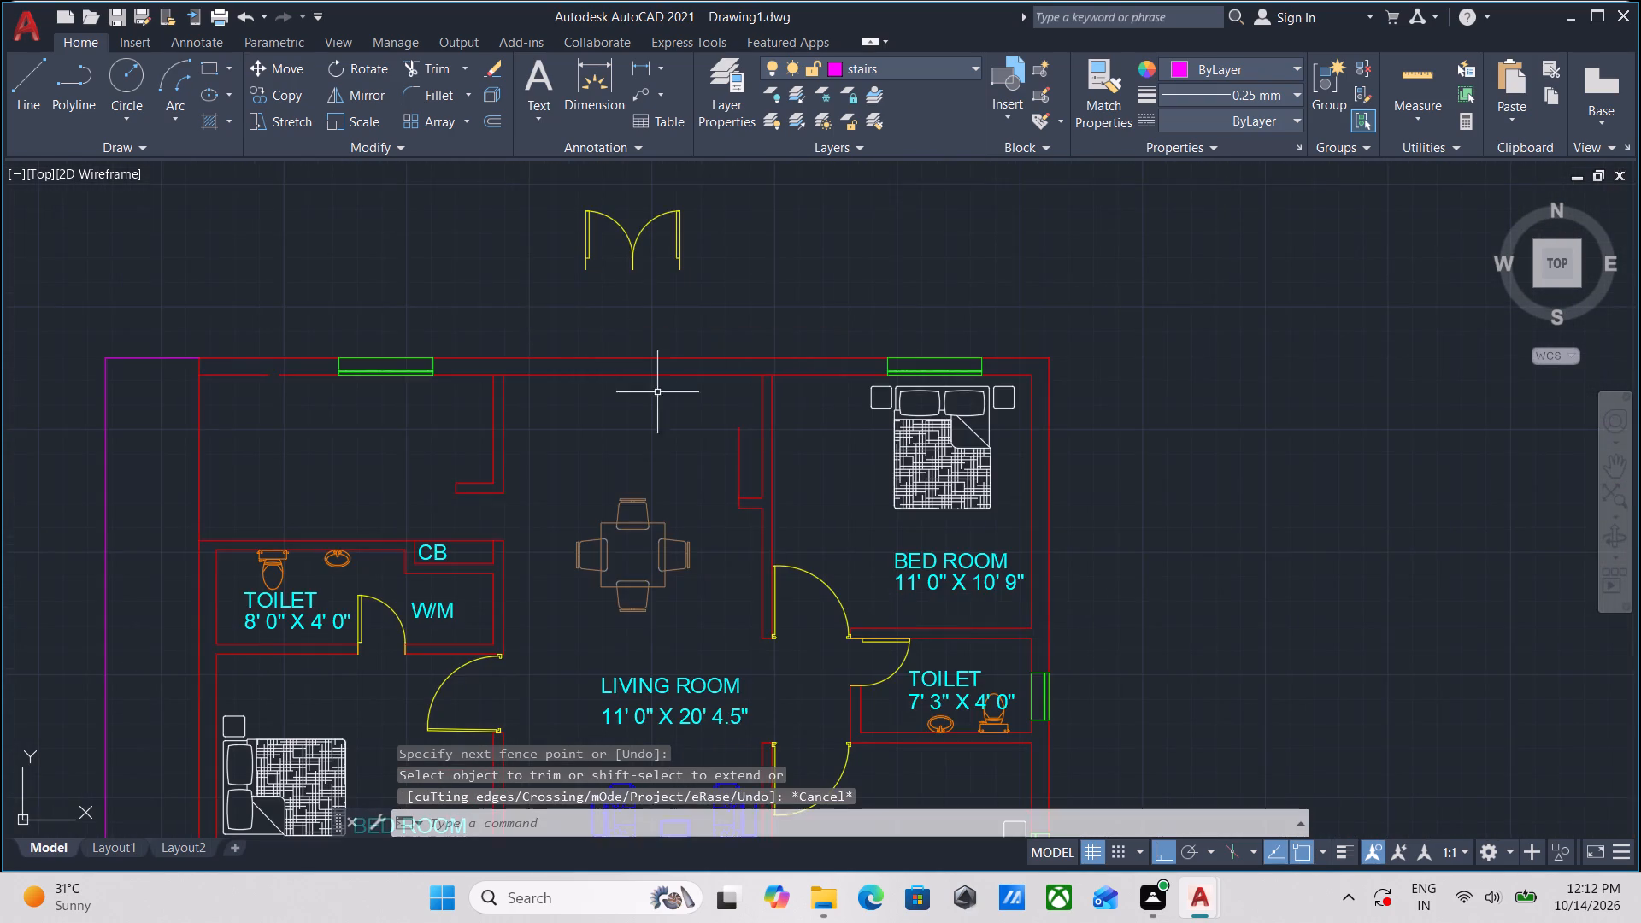
Erase the loose vertical wall line beside the dining area, next to the upper bedroom's partition wall.
{"action": "scroll", "coordinate": [759, 484], "scroll_direction": "up", "scroll_amount": 2}
{"action": "left_click", "coordinate": [721, 470]}
{"action": "left_click", "coordinate": [658, 417]}
{"action": "scroll", "coordinate": [678, 506], "scroll_direction": "up", "scroll_amount": 1}
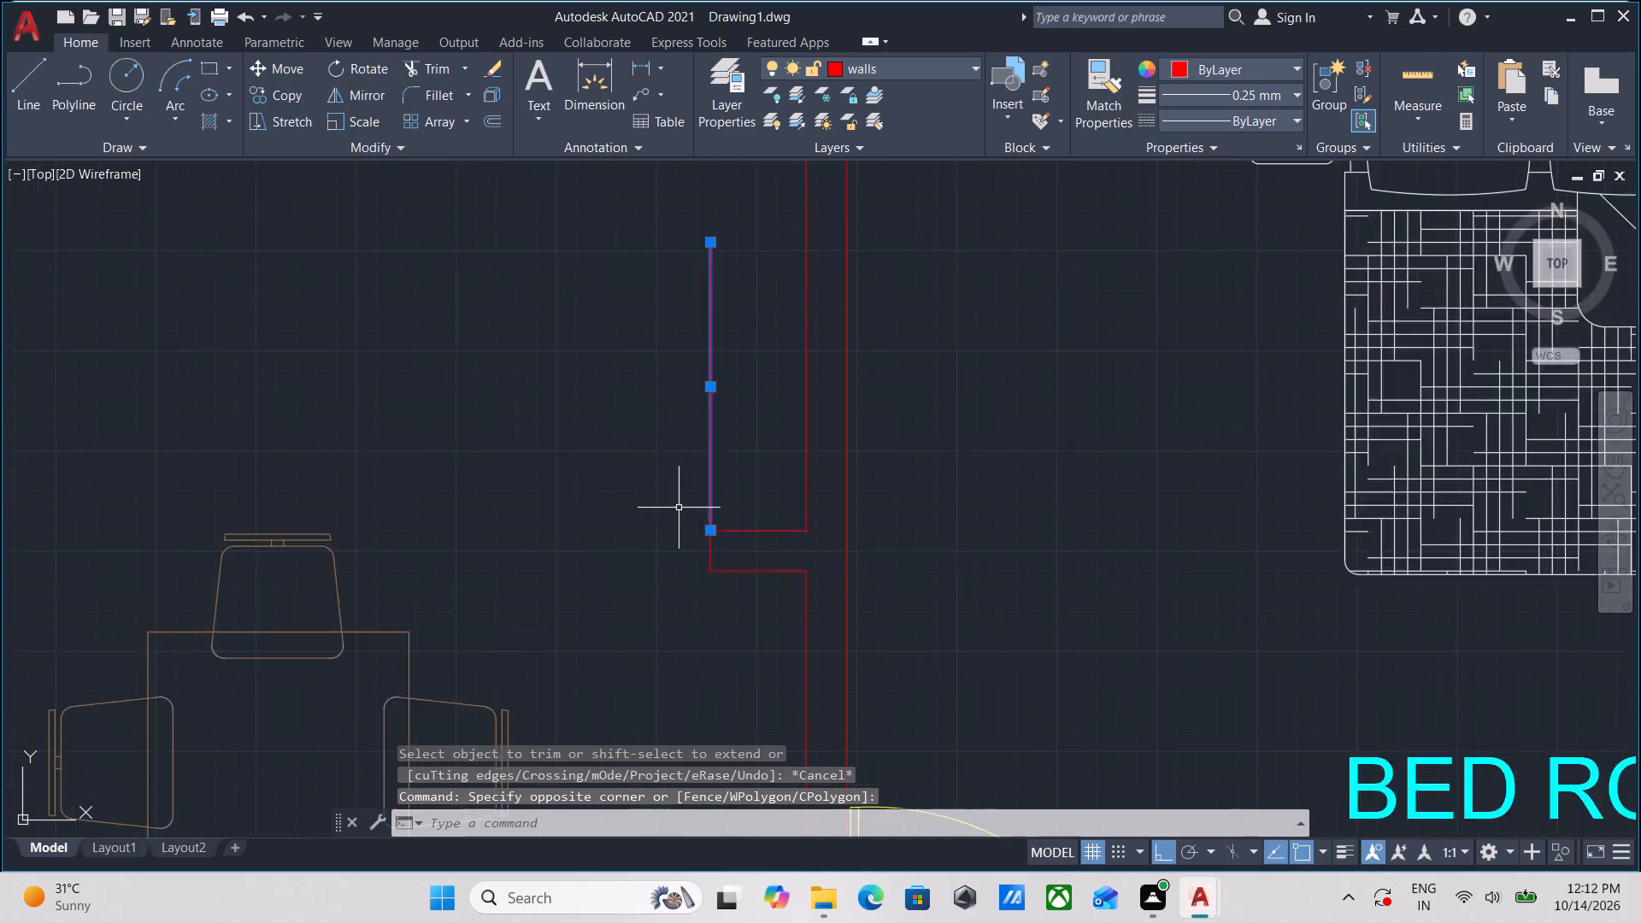
{"action": "scroll", "coordinate": [679, 508], "scroll_direction": "up", "scroll_amount": 1}
{"action": "scroll", "coordinate": [691, 496], "scroll_direction": "down", "scroll_amount": 1}
{"action": "middle_click_drag", "start_coordinate": [691, 496], "coordinate": [724, 467]}
{"action": "right_click", "coordinate": [694, 373]}
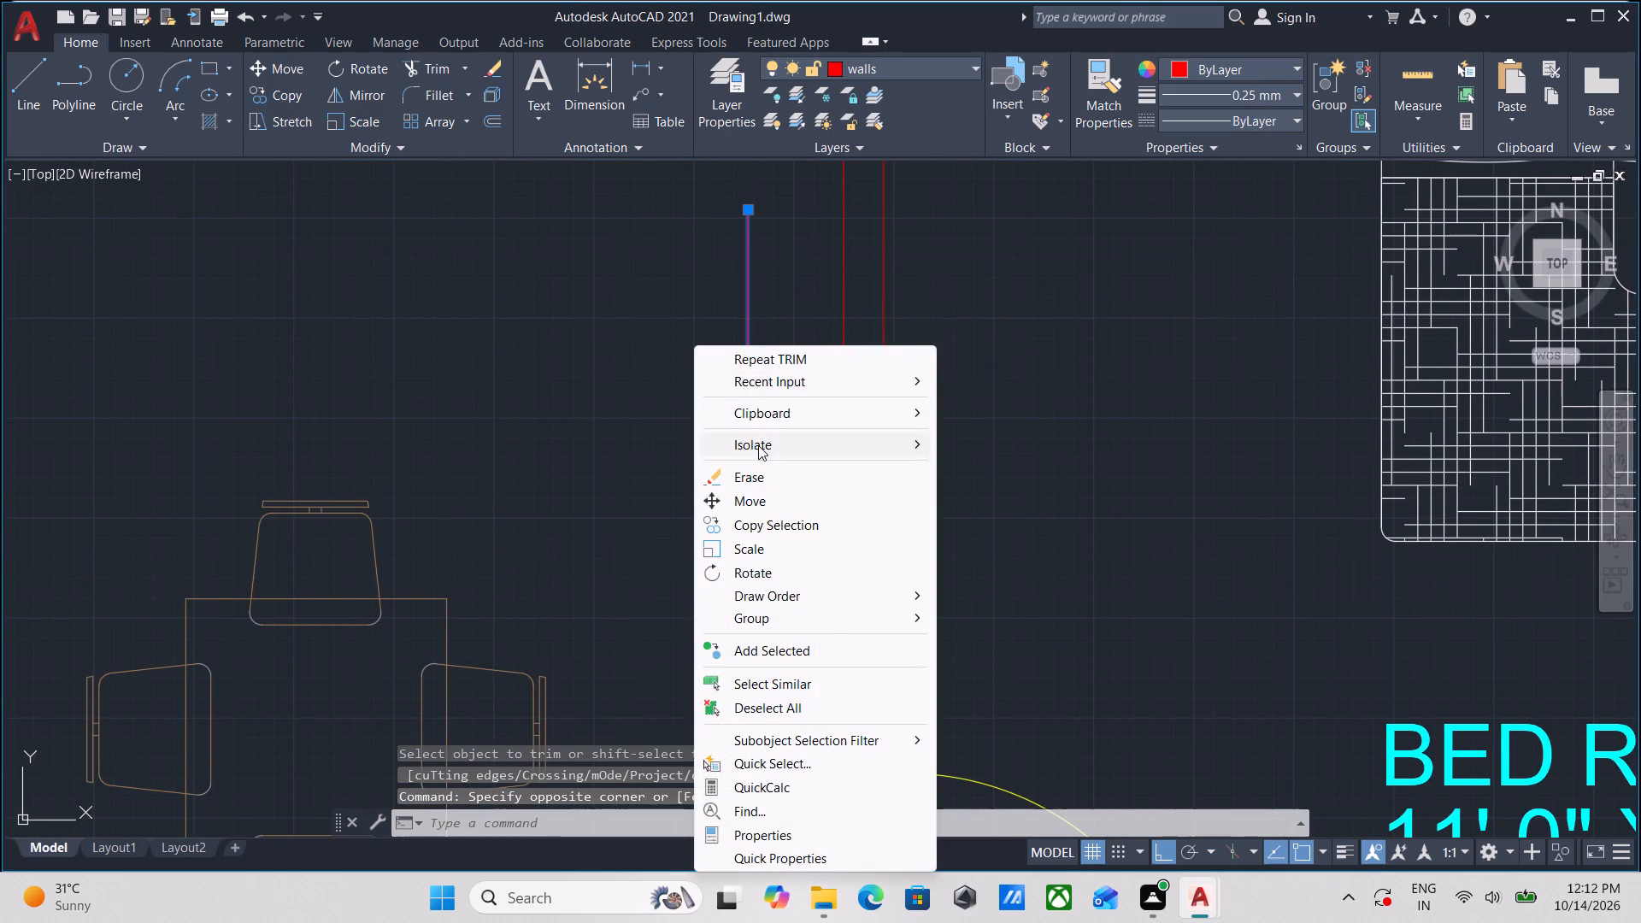
{"action": "left_click", "coordinate": [763, 477]}
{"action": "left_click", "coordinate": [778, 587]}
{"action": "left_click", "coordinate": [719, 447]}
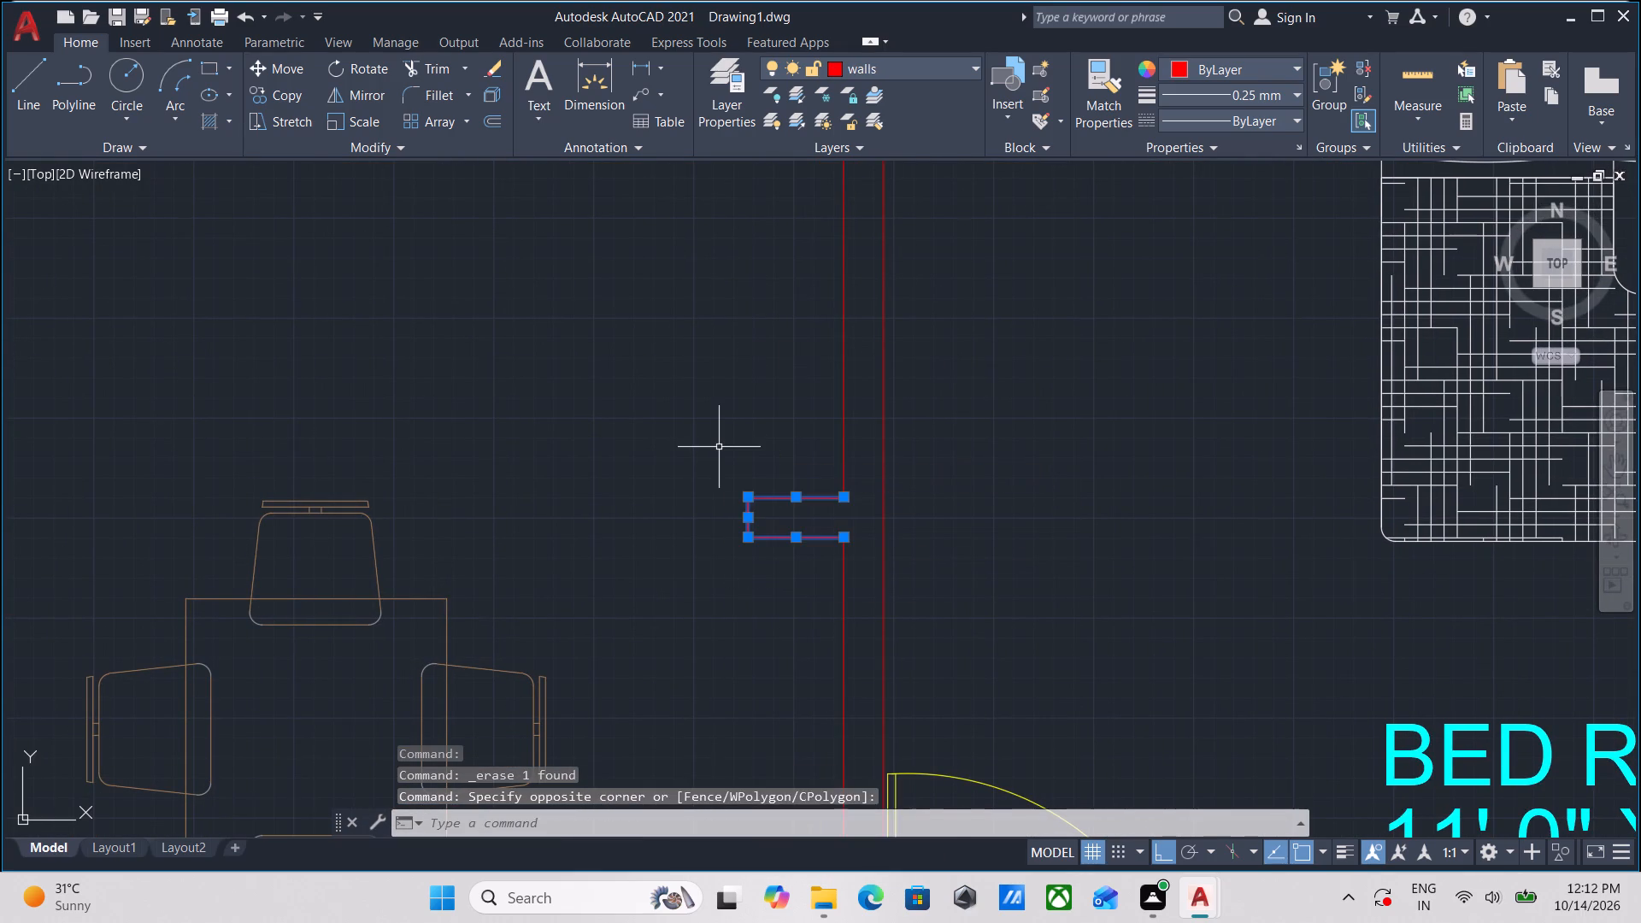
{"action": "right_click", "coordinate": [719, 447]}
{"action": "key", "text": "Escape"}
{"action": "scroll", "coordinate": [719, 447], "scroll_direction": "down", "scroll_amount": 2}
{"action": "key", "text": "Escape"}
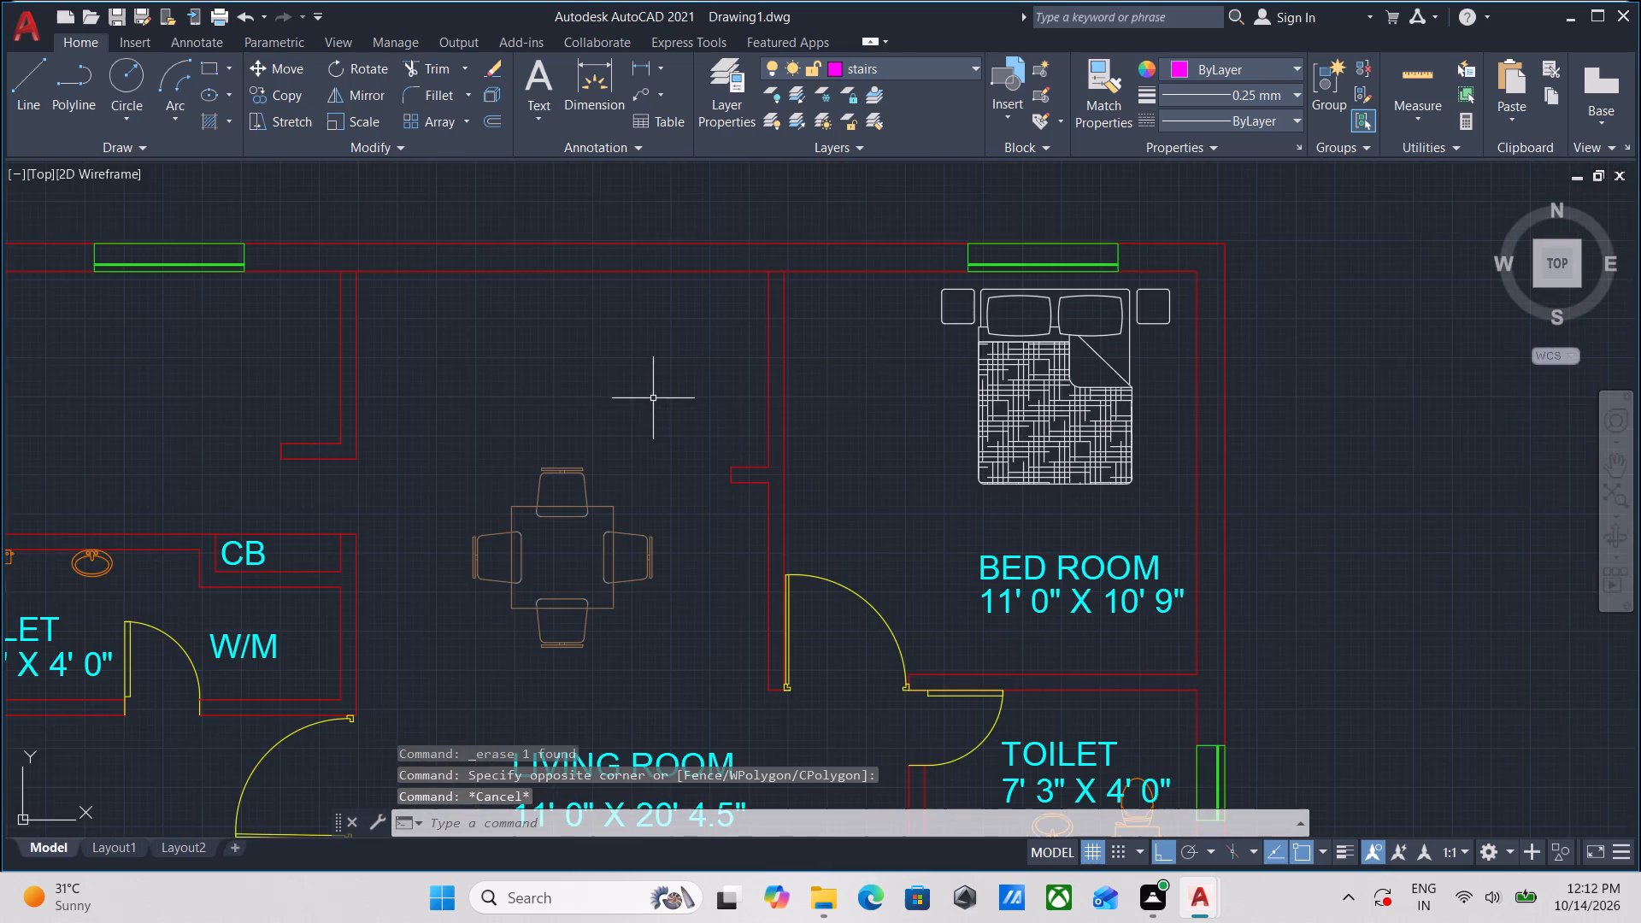
Trim the inner top wall line between the two faces of the living room–bedroom partition where they meet.
{"action": "middle_click_drag", "start_coordinate": [668, 414], "coordinate": [696, 475]}
{"action": "scroll", "coordinate": [815, 349], "scroll_direction": "up", "scroll_amount": 1}
{"action": "middle_click_drag", "start_coordinate": [776, 391], "coordinate": [775, 436]}
{"action": "scroll", "coordinate": [775, 436], "scroll_direction": "up", "scroll_amount": 1}
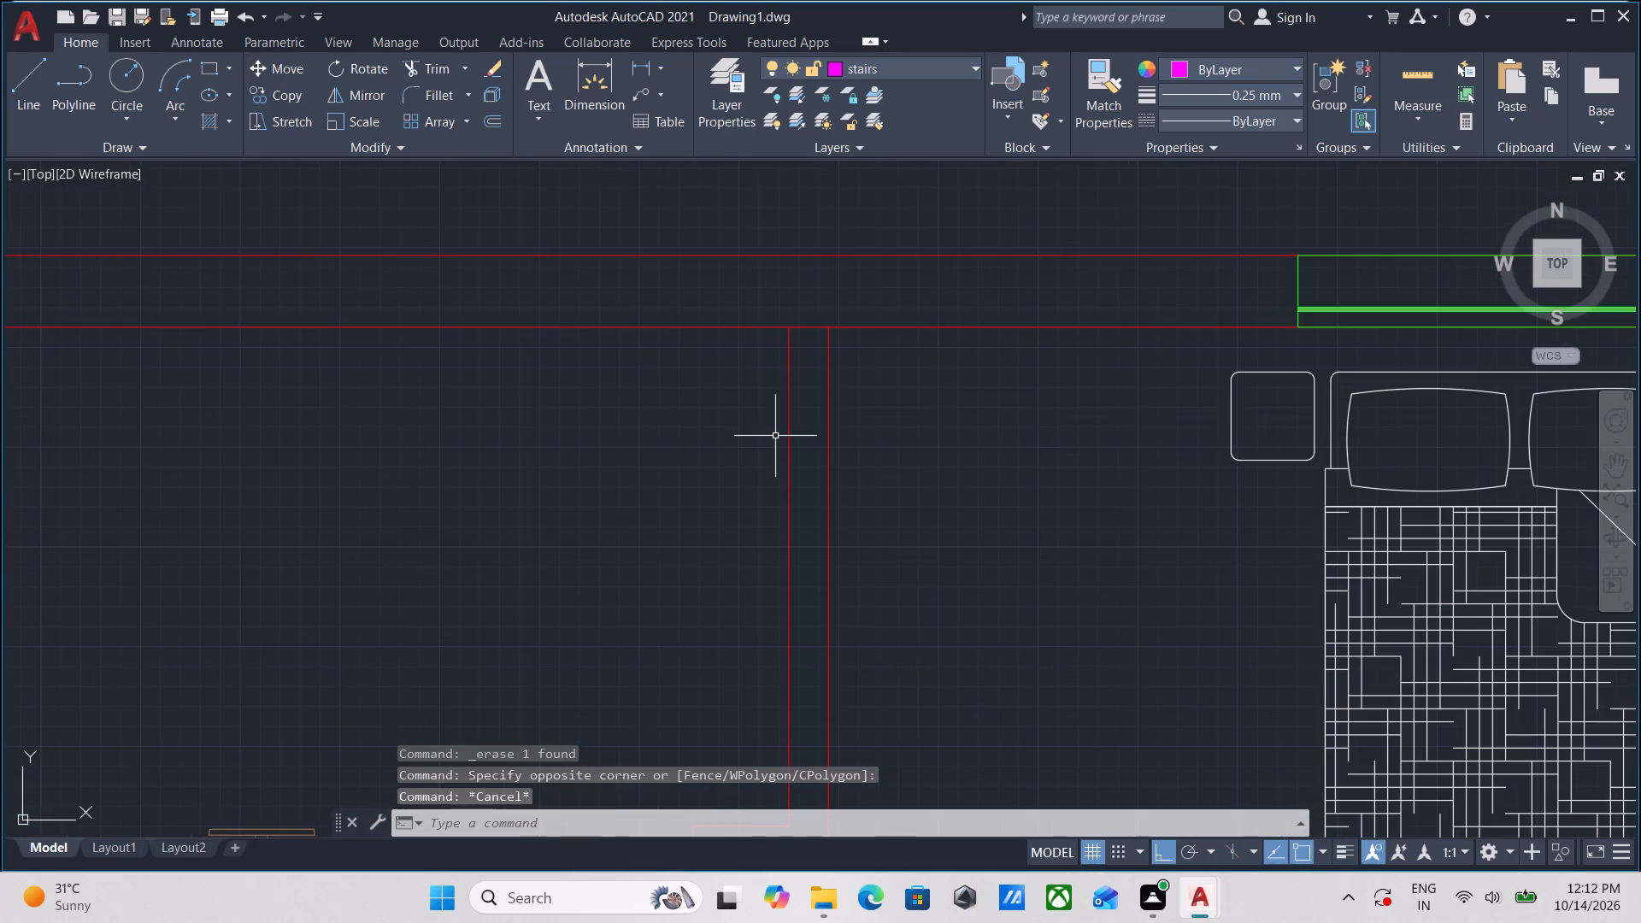
{"action": "type", "text": "TR"}
{"action": "key", "text": "Return"}
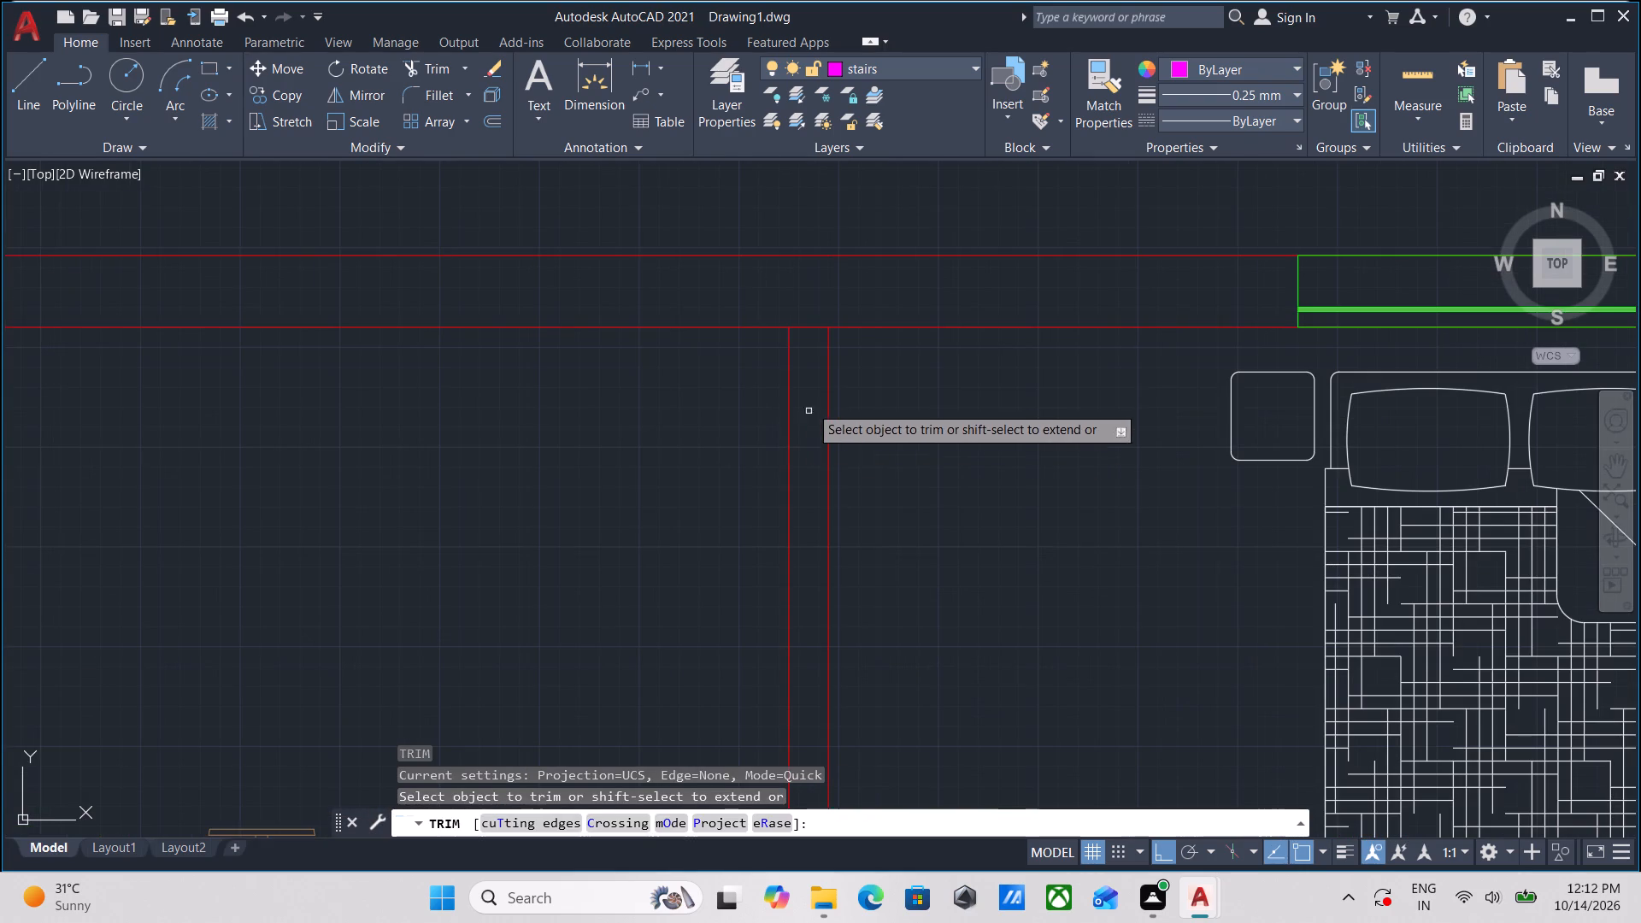
{"action": "left_click", "coordinate": [808, 344]}
{"action": "left_click", "coordinate": [806, 285]}
{"action": "scroll", "coordinate": [806, 285], "scroll_direction": "down", "scroll_amount": 3}
{"action": "key", "text": "Escape"}
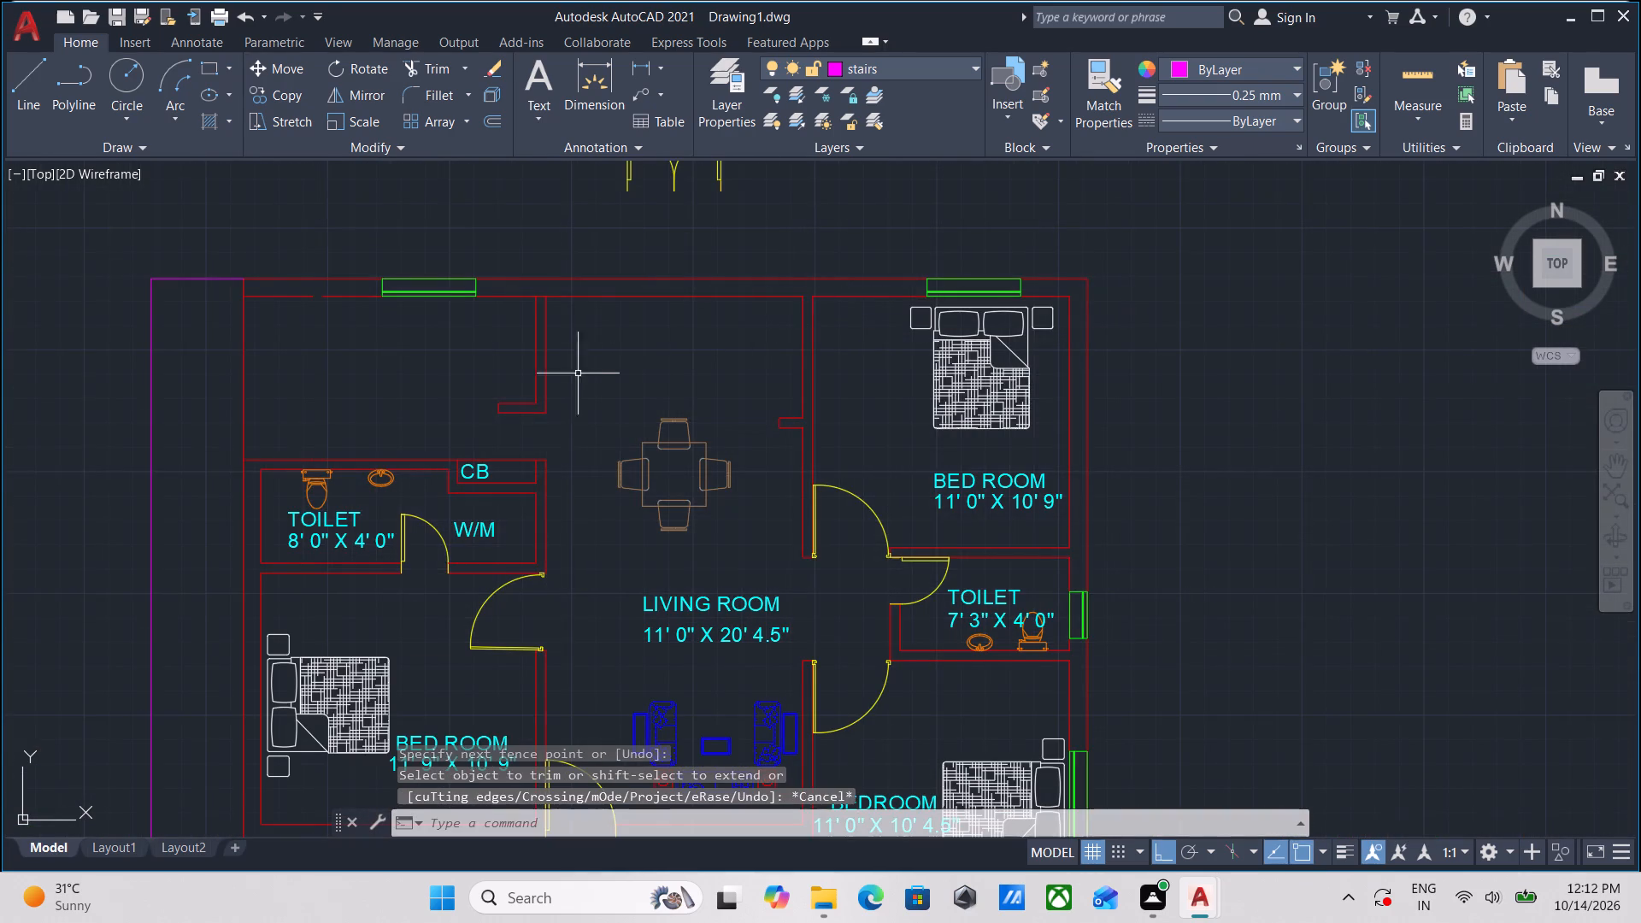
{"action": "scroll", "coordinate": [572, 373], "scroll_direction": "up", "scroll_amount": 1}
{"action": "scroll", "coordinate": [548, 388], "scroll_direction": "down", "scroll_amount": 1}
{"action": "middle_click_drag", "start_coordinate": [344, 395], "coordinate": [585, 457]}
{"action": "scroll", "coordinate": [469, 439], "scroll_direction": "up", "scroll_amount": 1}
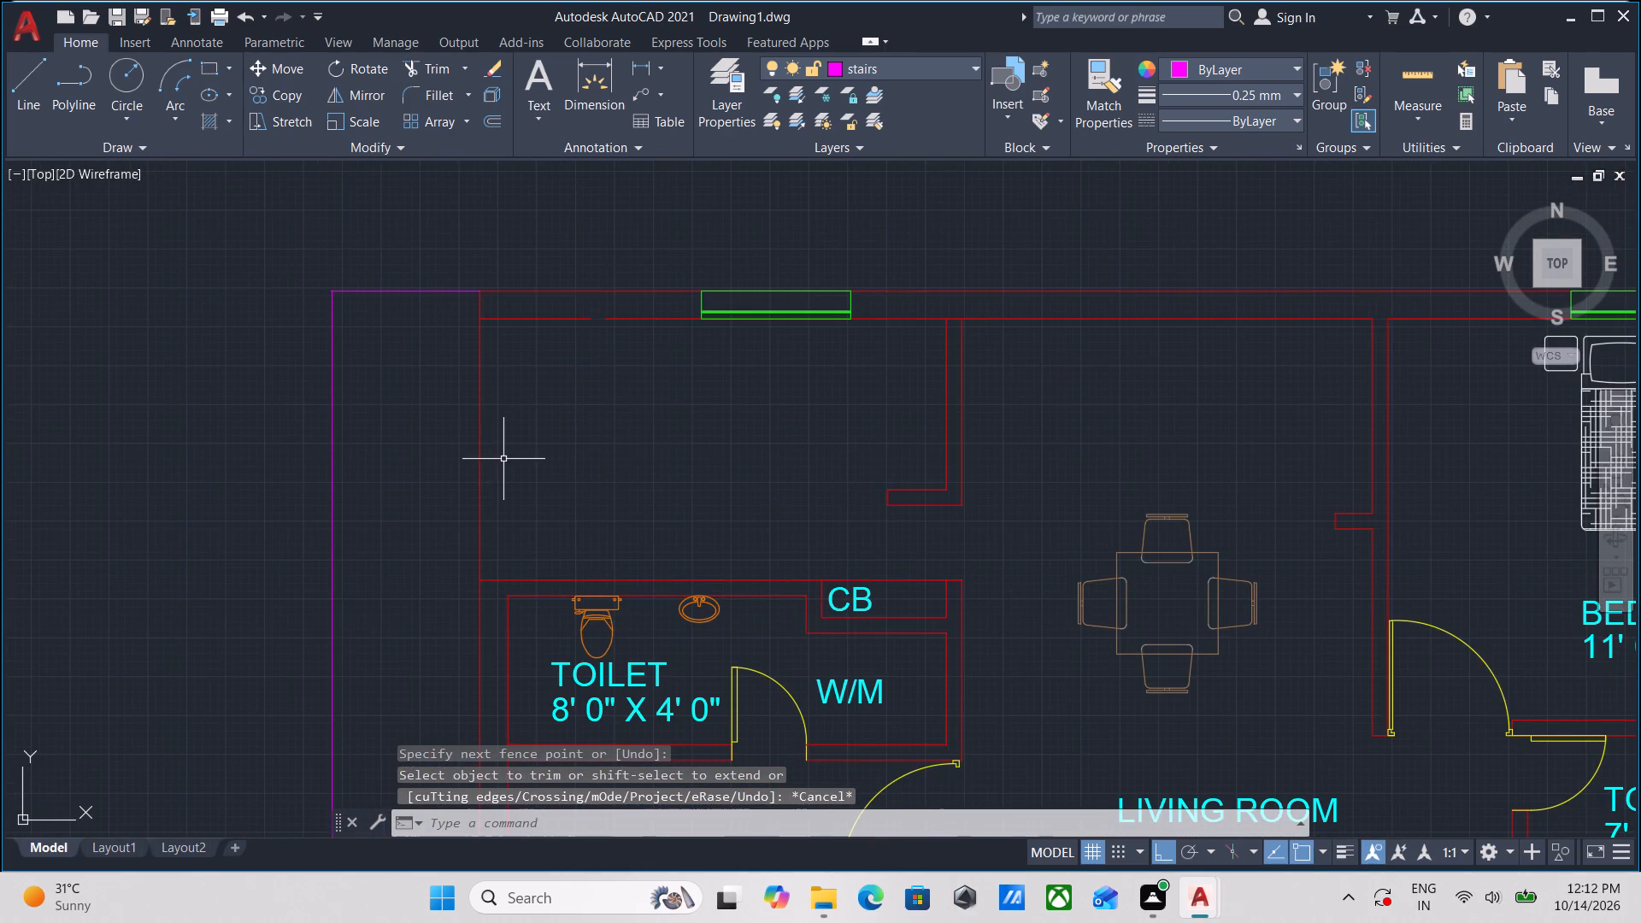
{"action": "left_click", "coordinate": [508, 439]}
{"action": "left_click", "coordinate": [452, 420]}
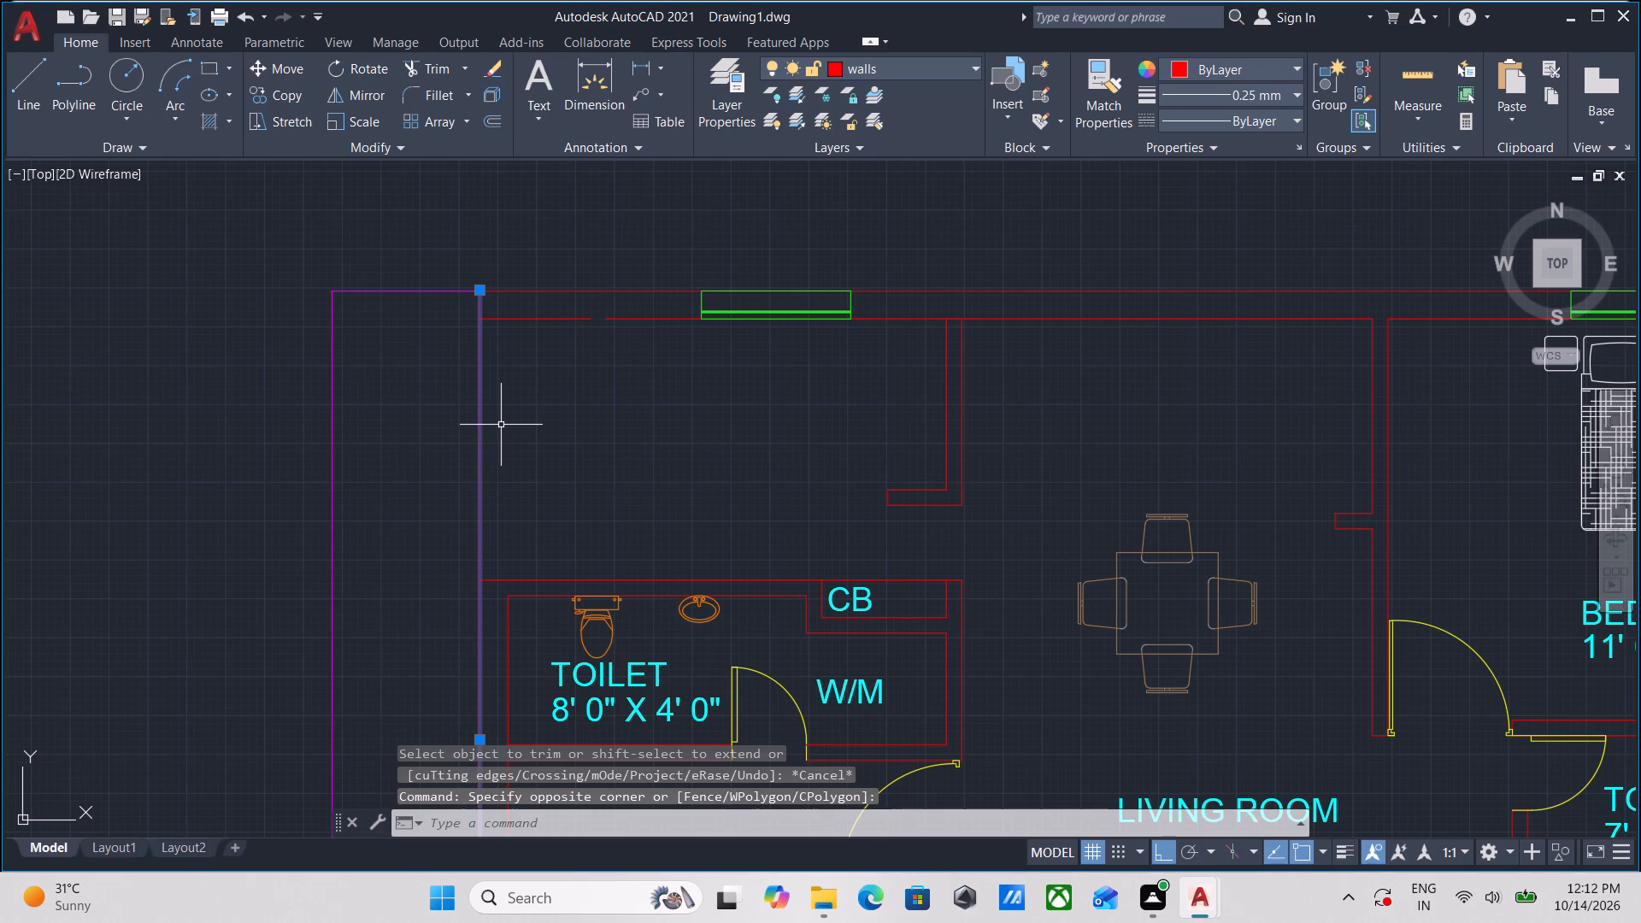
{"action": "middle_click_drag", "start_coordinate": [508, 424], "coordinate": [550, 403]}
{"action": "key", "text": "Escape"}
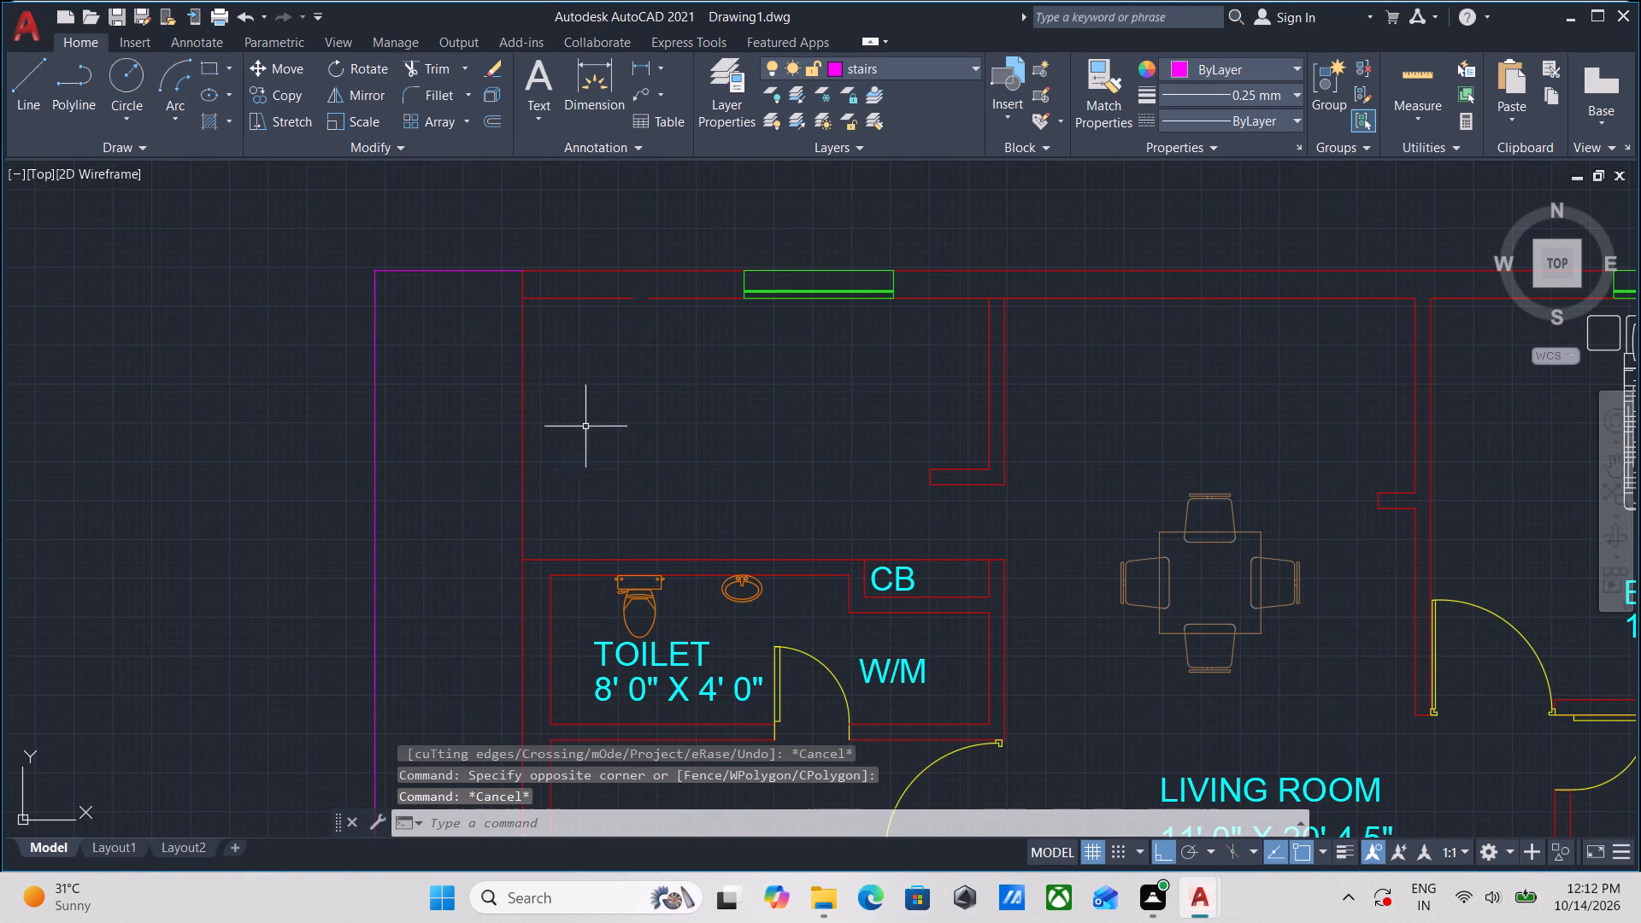
Extend the short inner top wall line across the gap beside the window of the empty room above the toilet.
{"action": "middle_click_drag", "start_coordinate": [595, 390], "coordinate": [597, 466]}
{"action": "type", "text": "EX"}
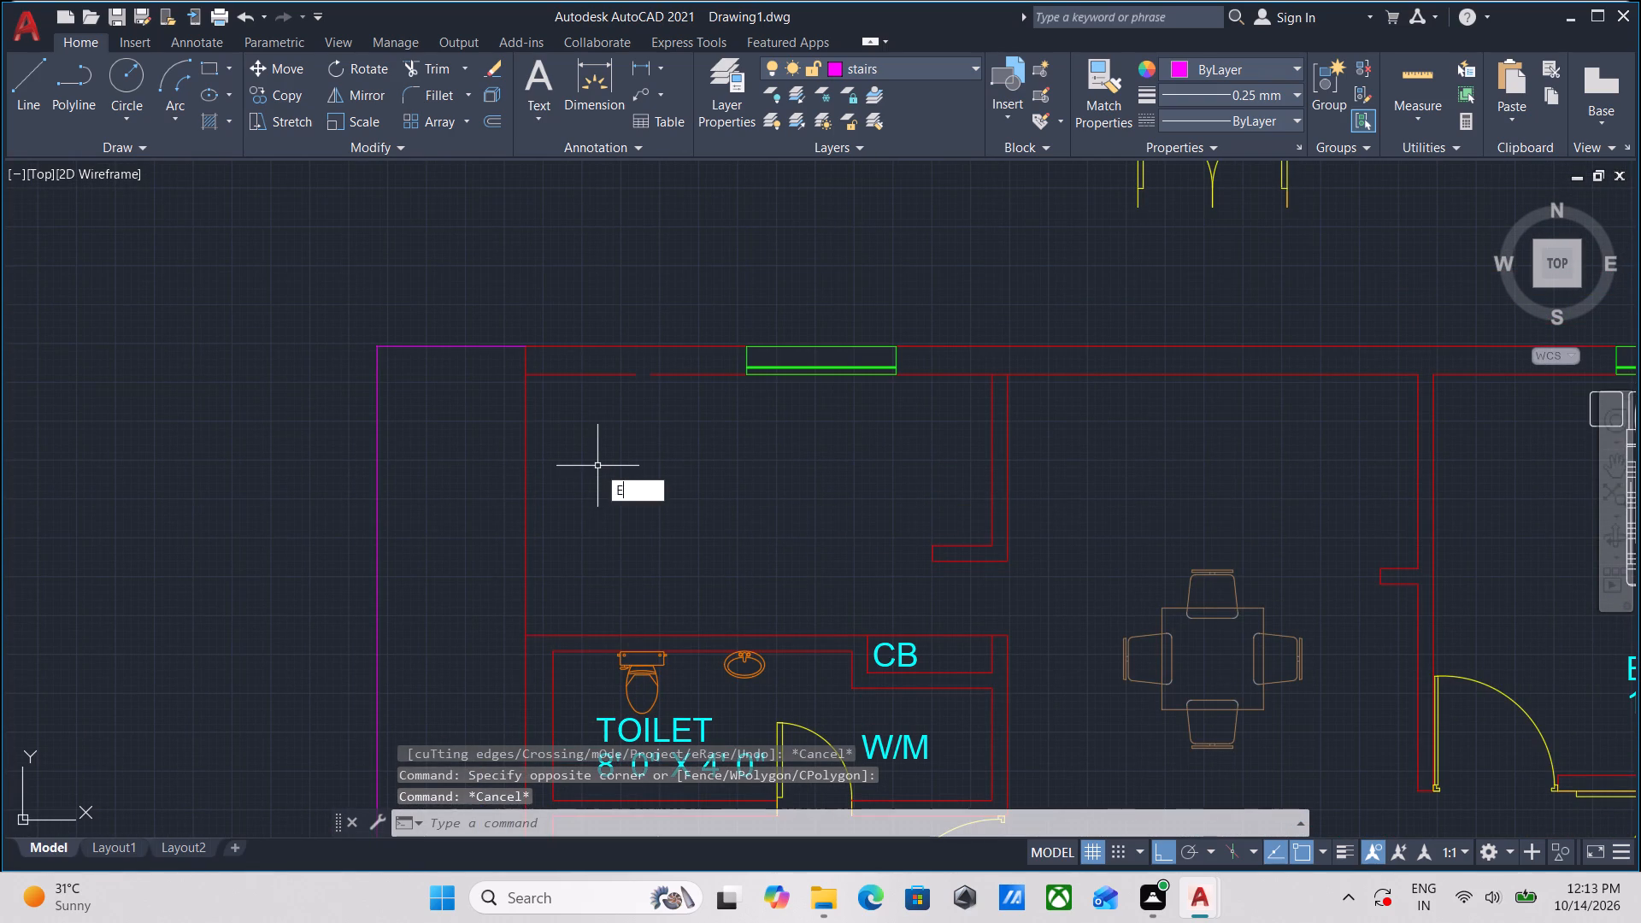
{"action": "key", "text": "Return"}
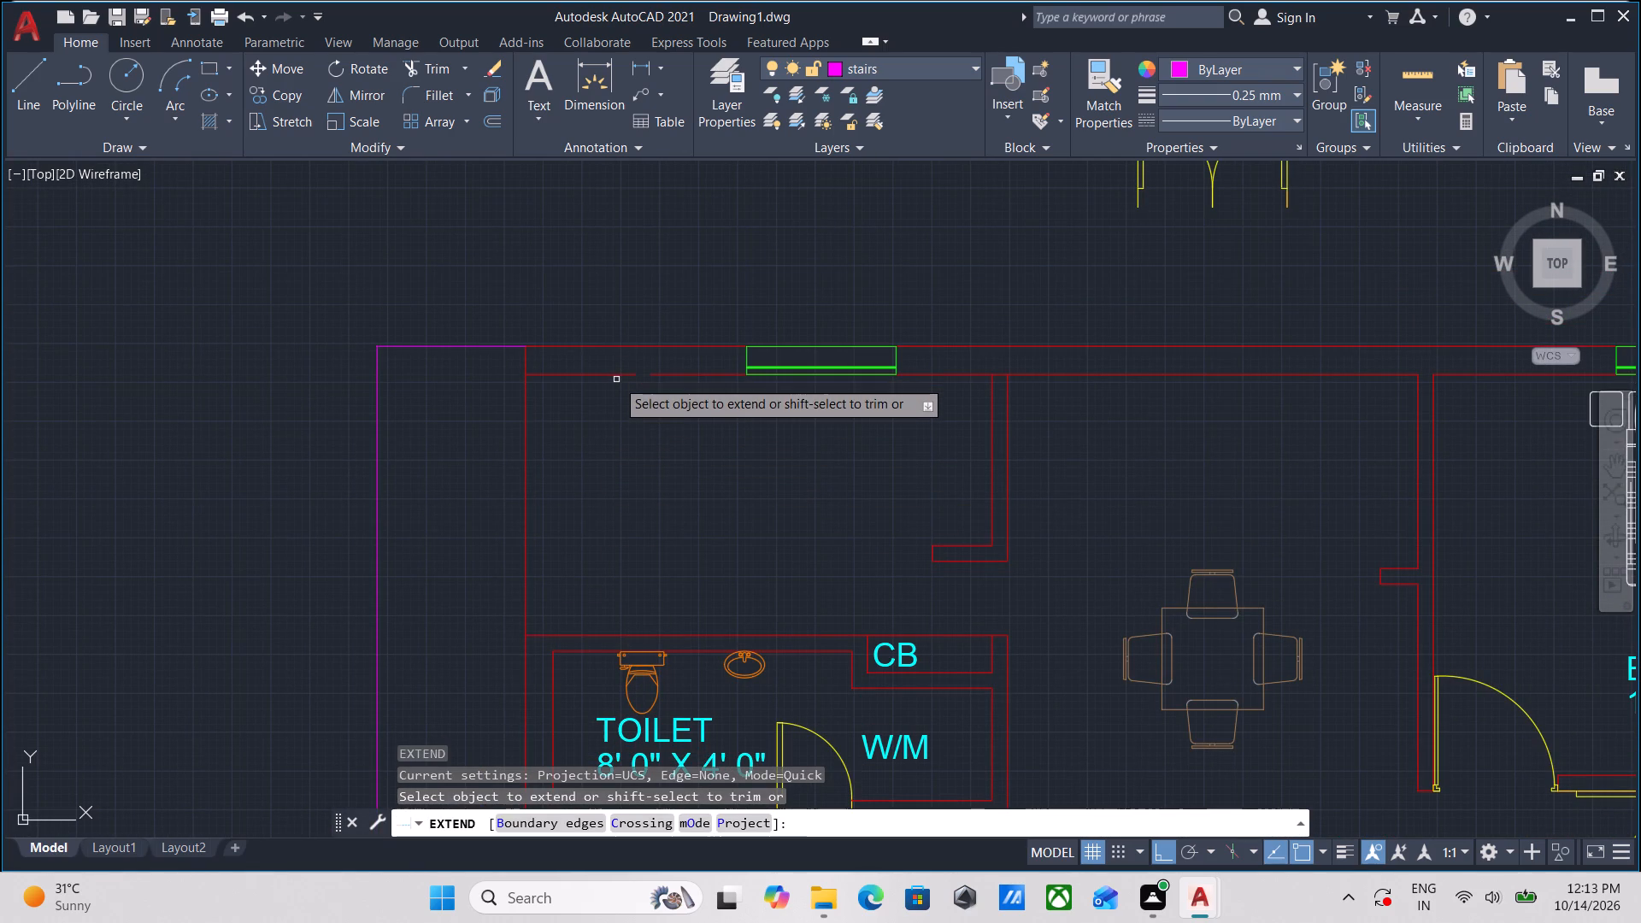
{"action": "left_click", "coordinate": [616, 375]}
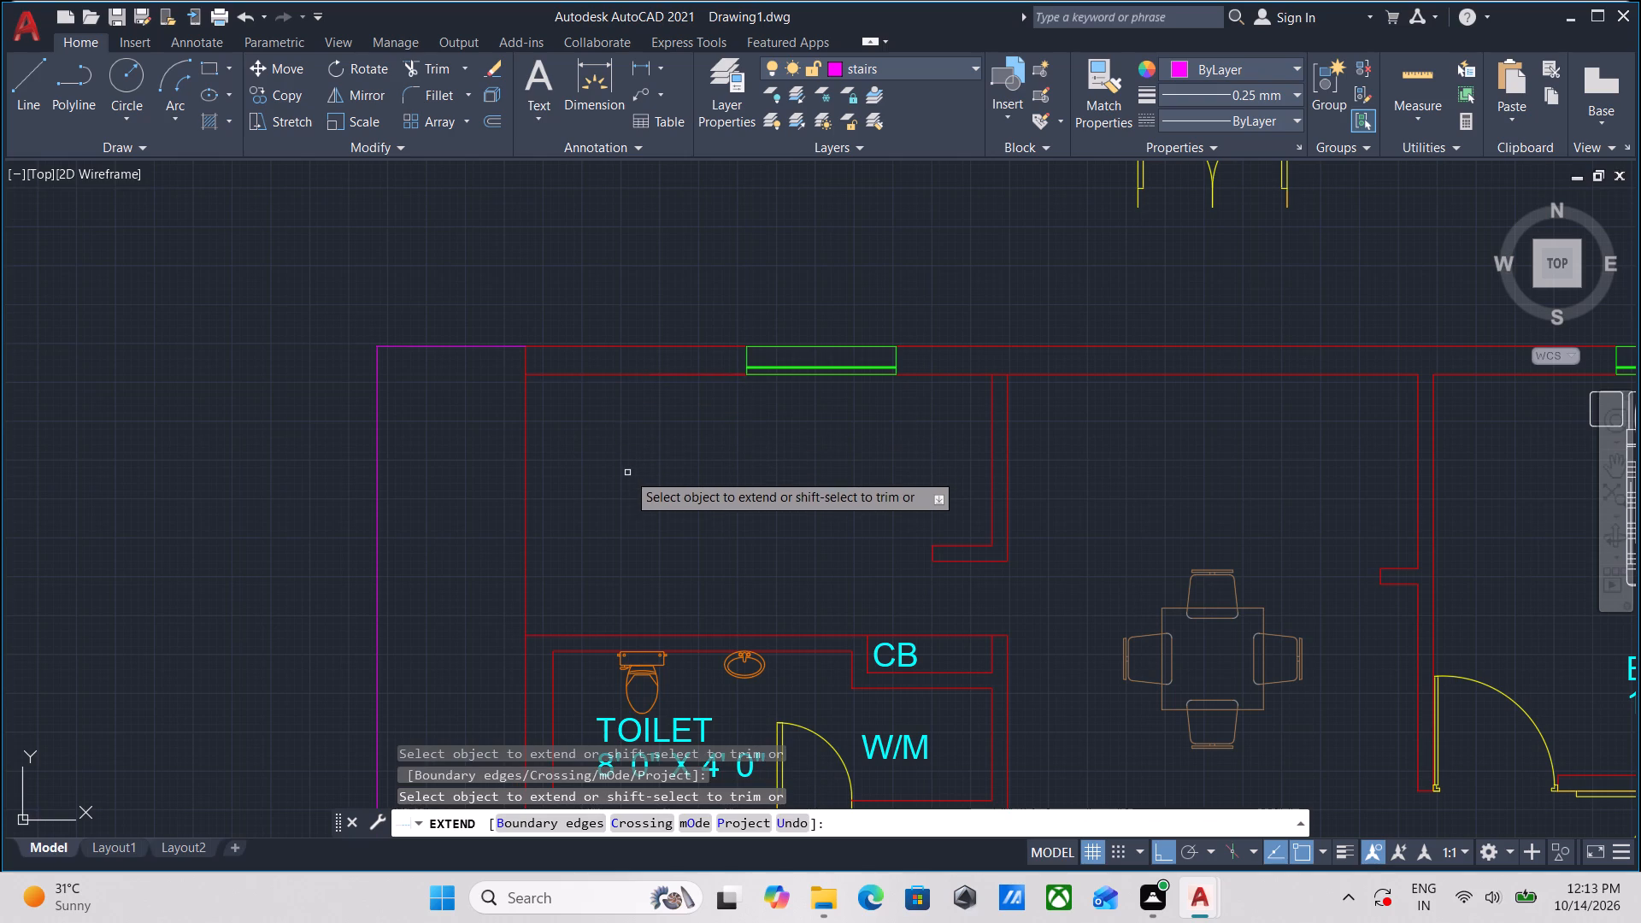
{"action": "key", "text": "Escape"}
Draw a vertical inner wall line in the empty upper room, from the toilet's upper wall line, level with its inner face, to the inner top wall line.
{"action": "key", "text": "l"}
{"action": "key", "text": "Return"}
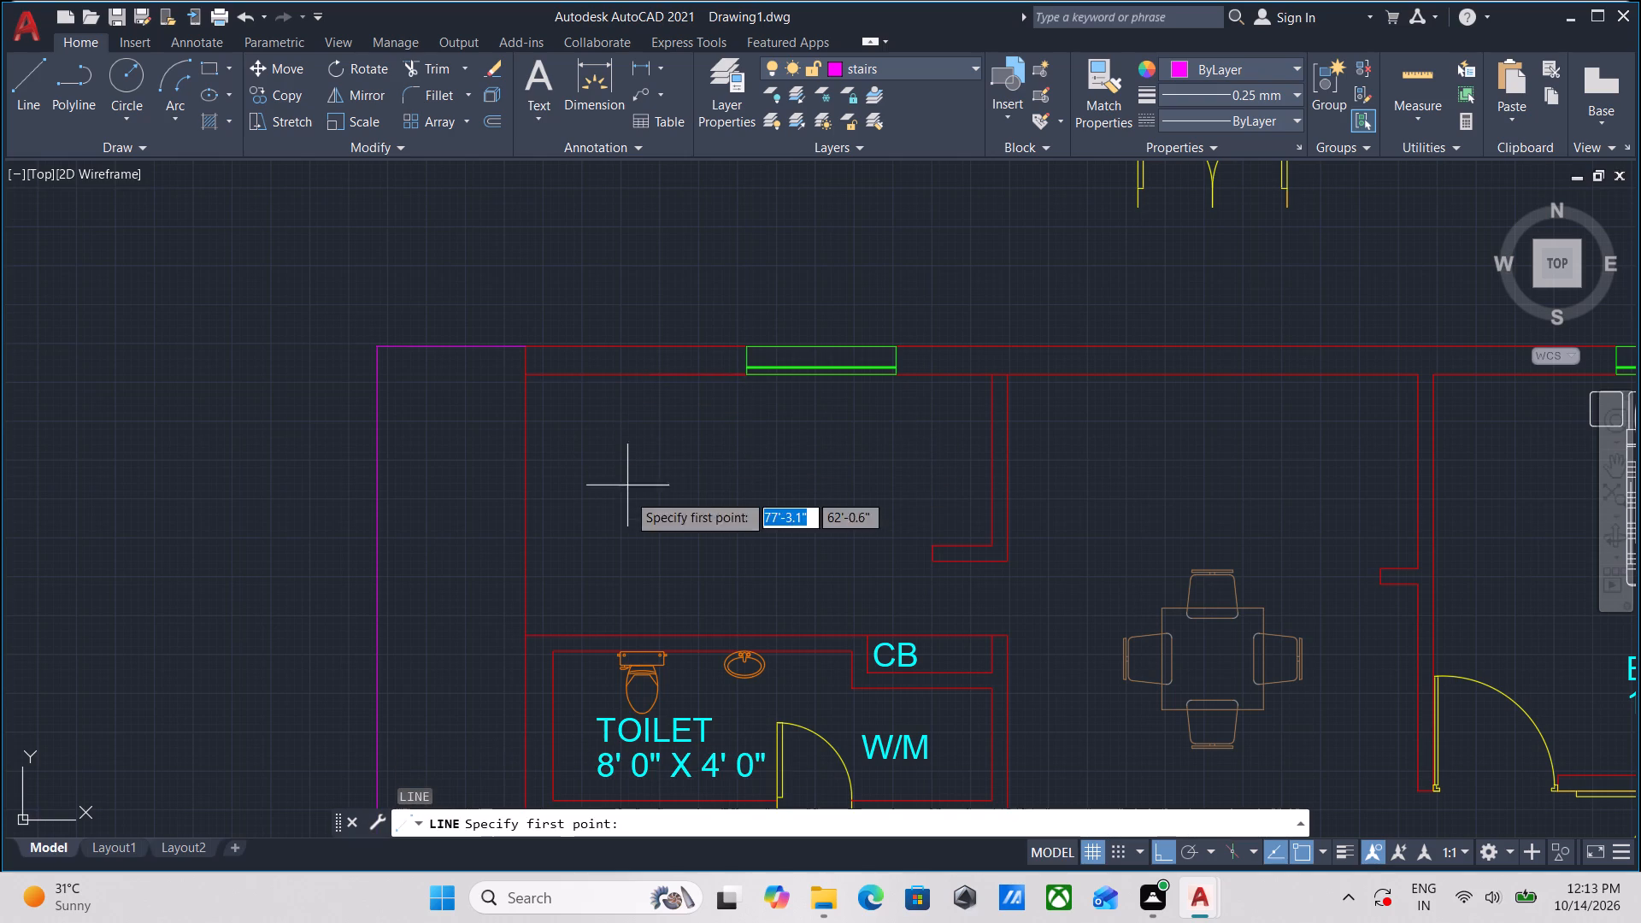
{"action": "scroll", "coordinate": [555, 659], "scroll_direction": "up", "scroll_amount": 2}
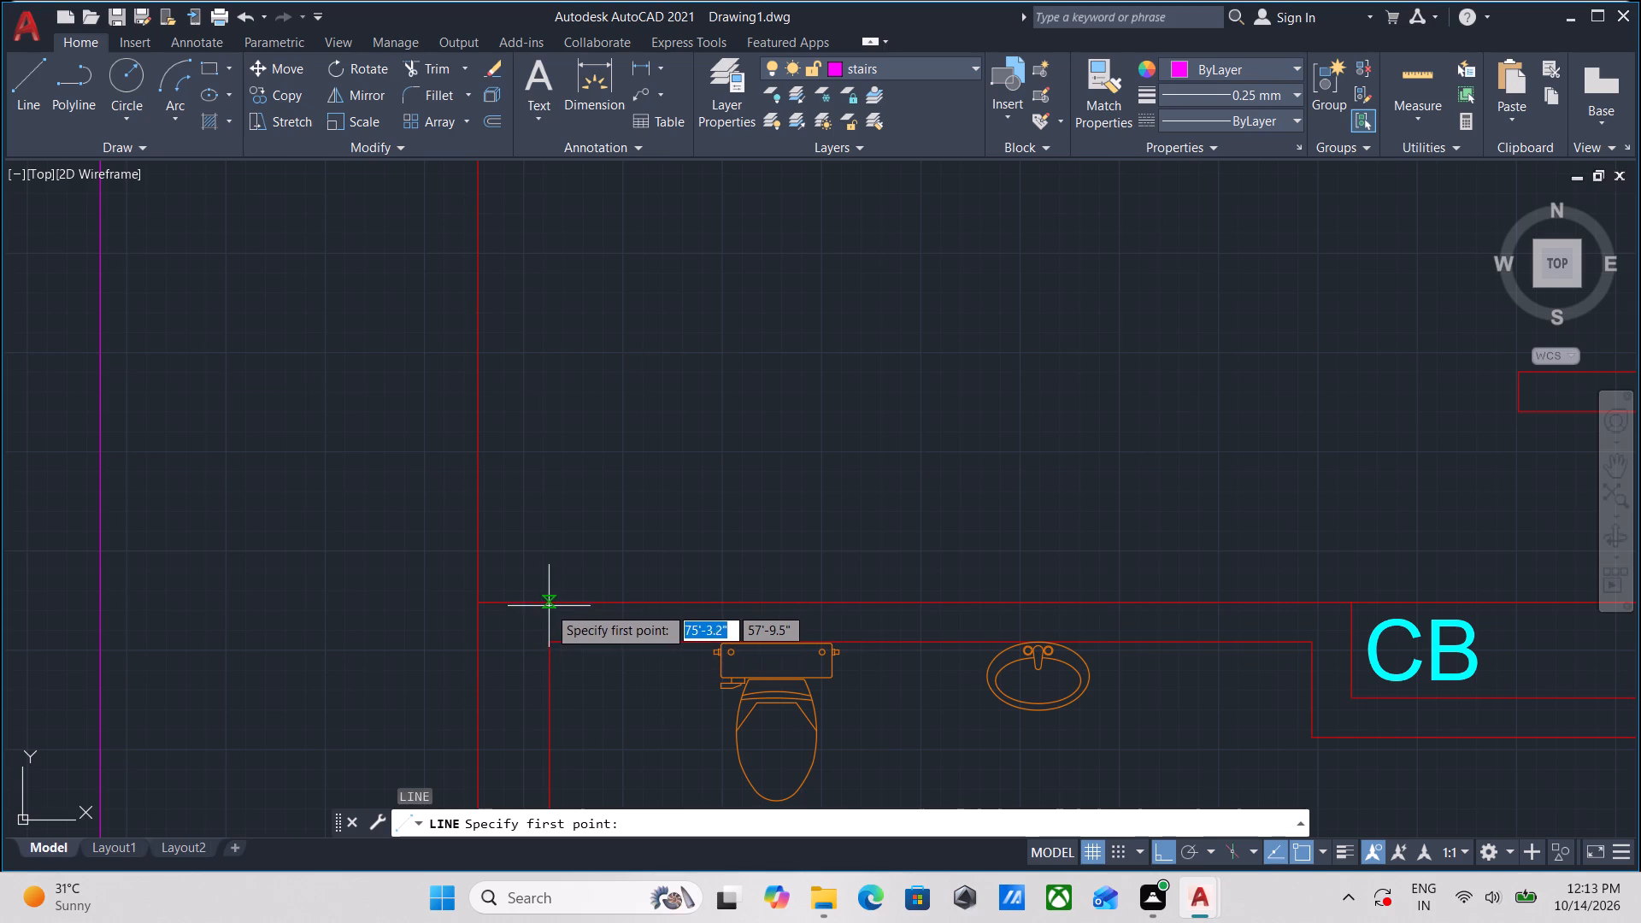
{"action": "scroll", "coordinate": [547, 607], "scroll_direction": "down", "scroll_amount": 3}
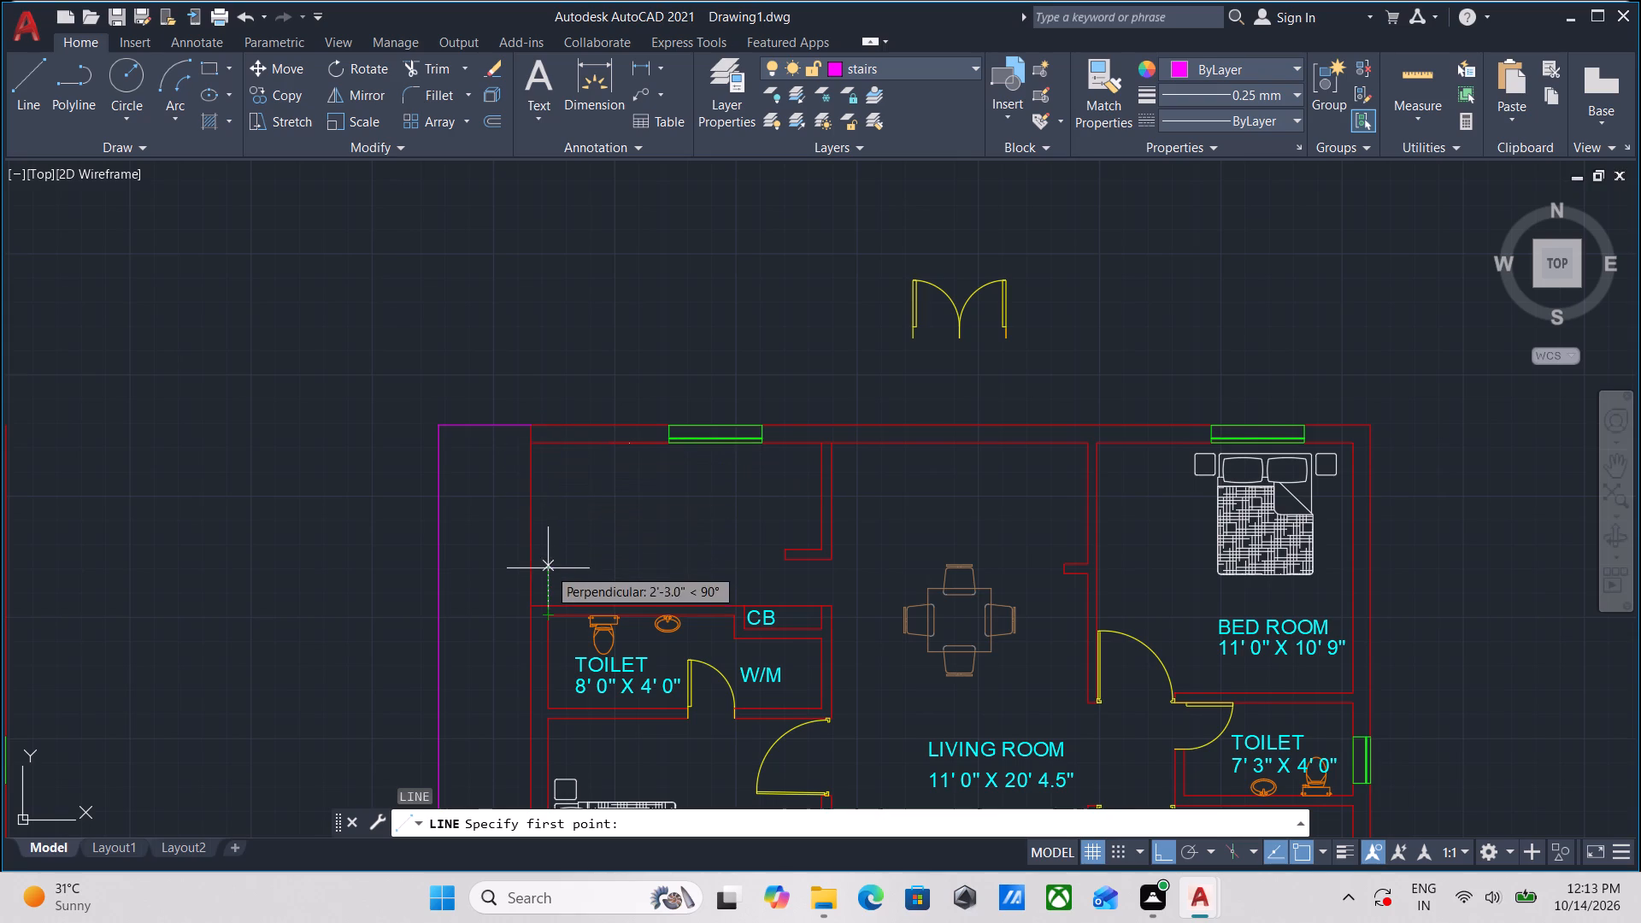
{"action": "left_click", "coordinate": [548, 601]}
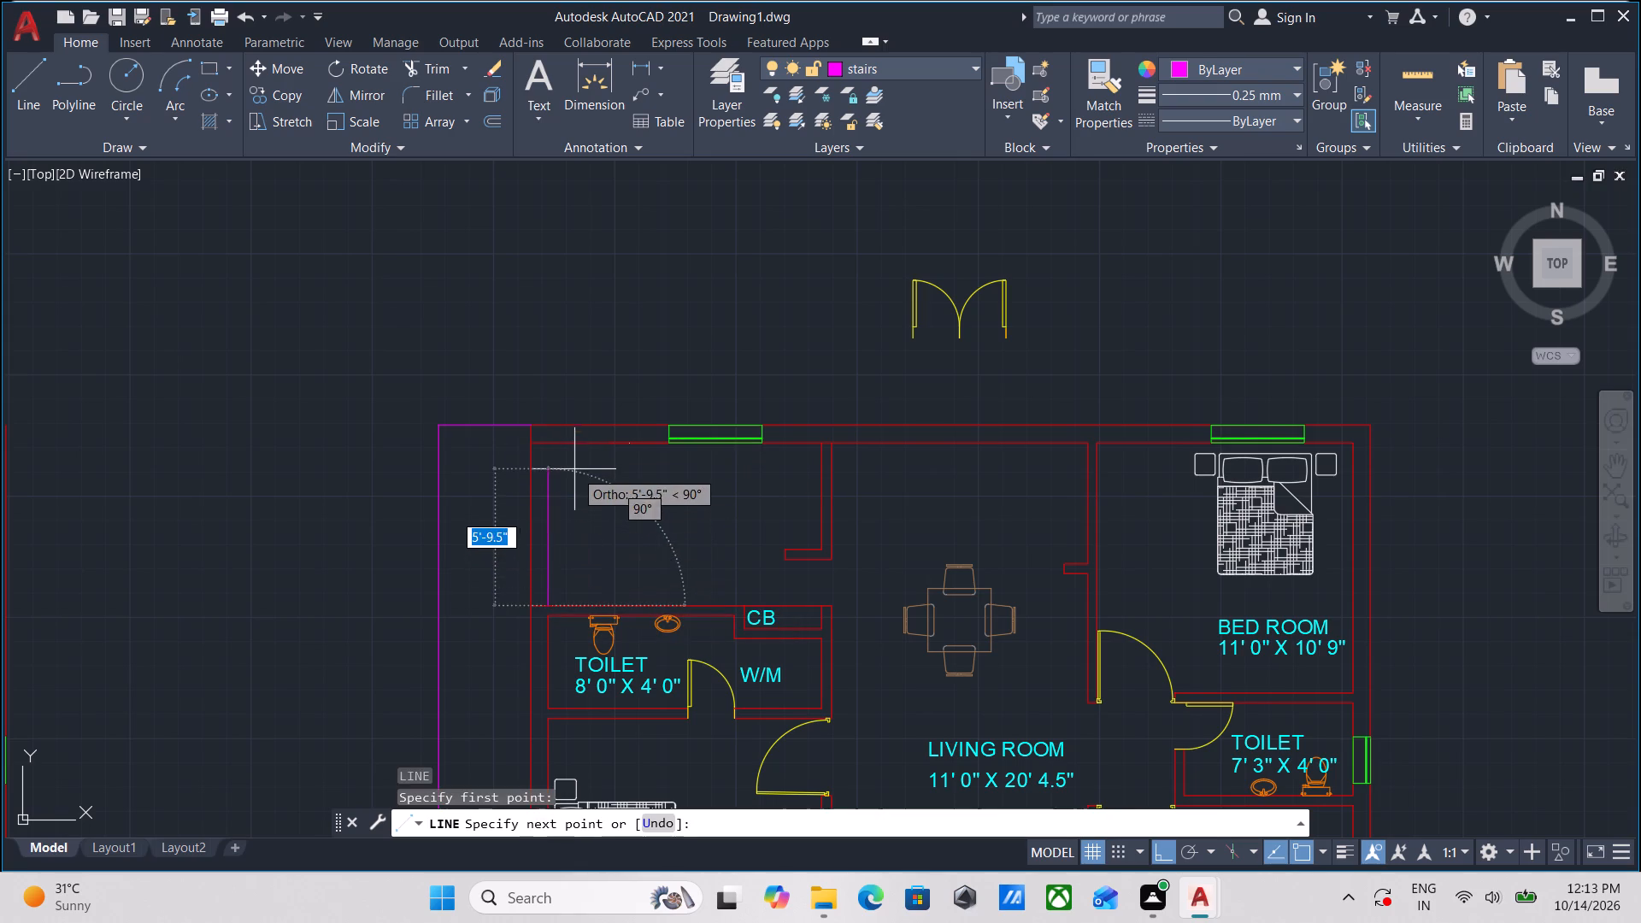
{"action": "scroll", "coordinate": [534, 438], "scroll_direction": "up", "scroll_amount": 3}
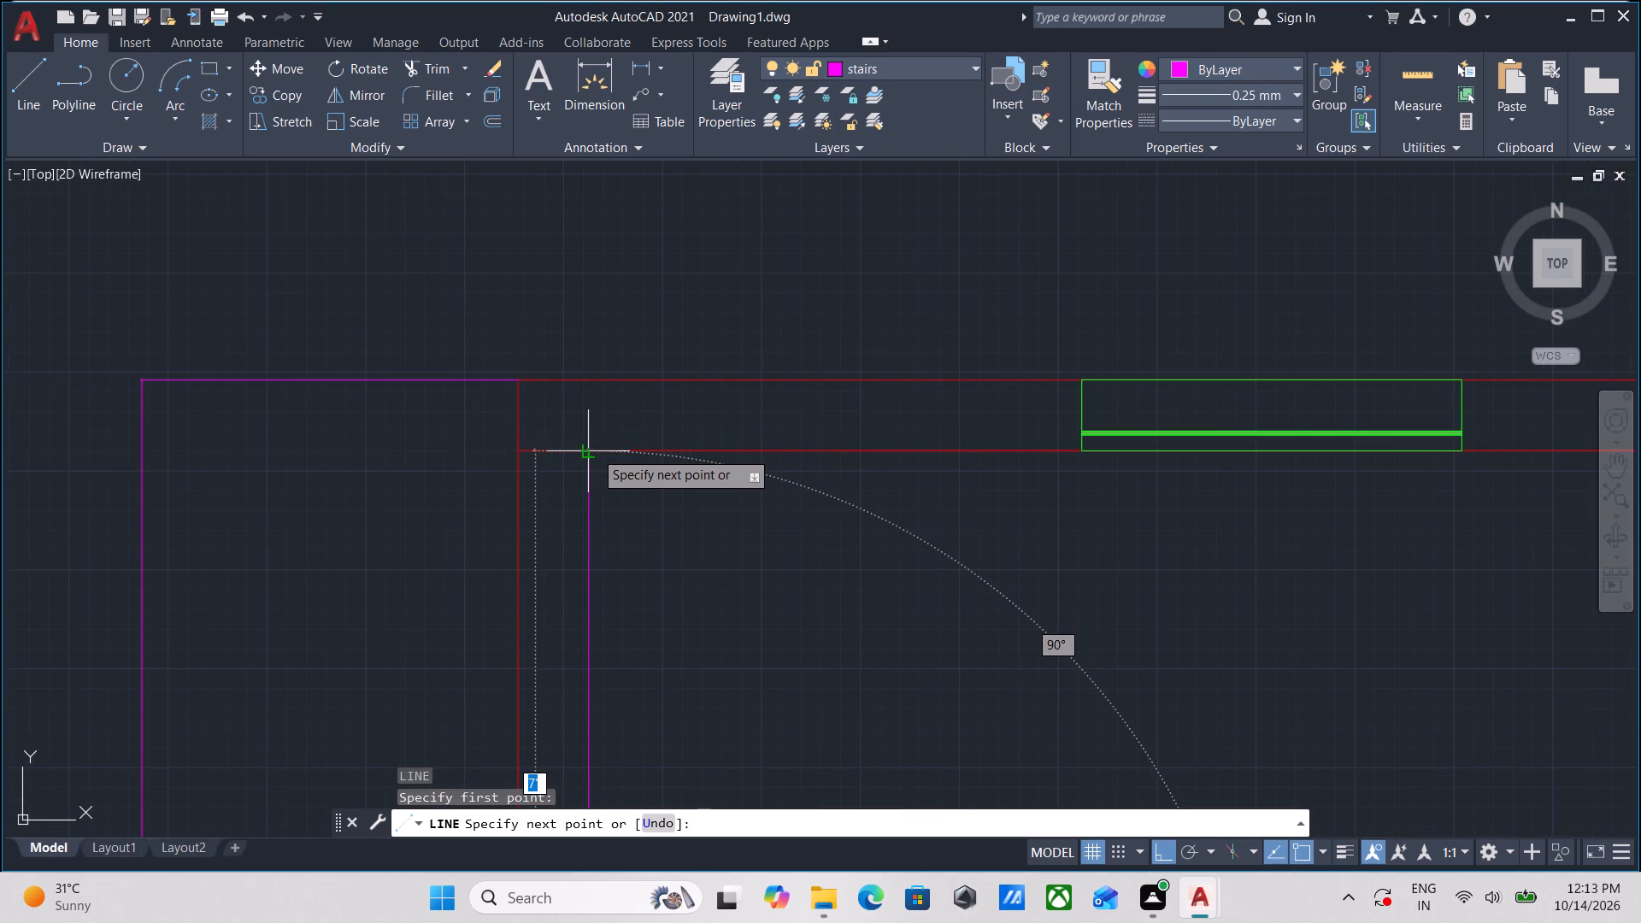
{"action": "left_click", "coordinate": [594, 450]}
{"action": "key", "text": "Escape"}
Move the new vertical wall line to the walls layer.
{"action": "left_click", "coordinate": [643, 602]}
{"action": "left_click", "coordinate": [562, 517]}
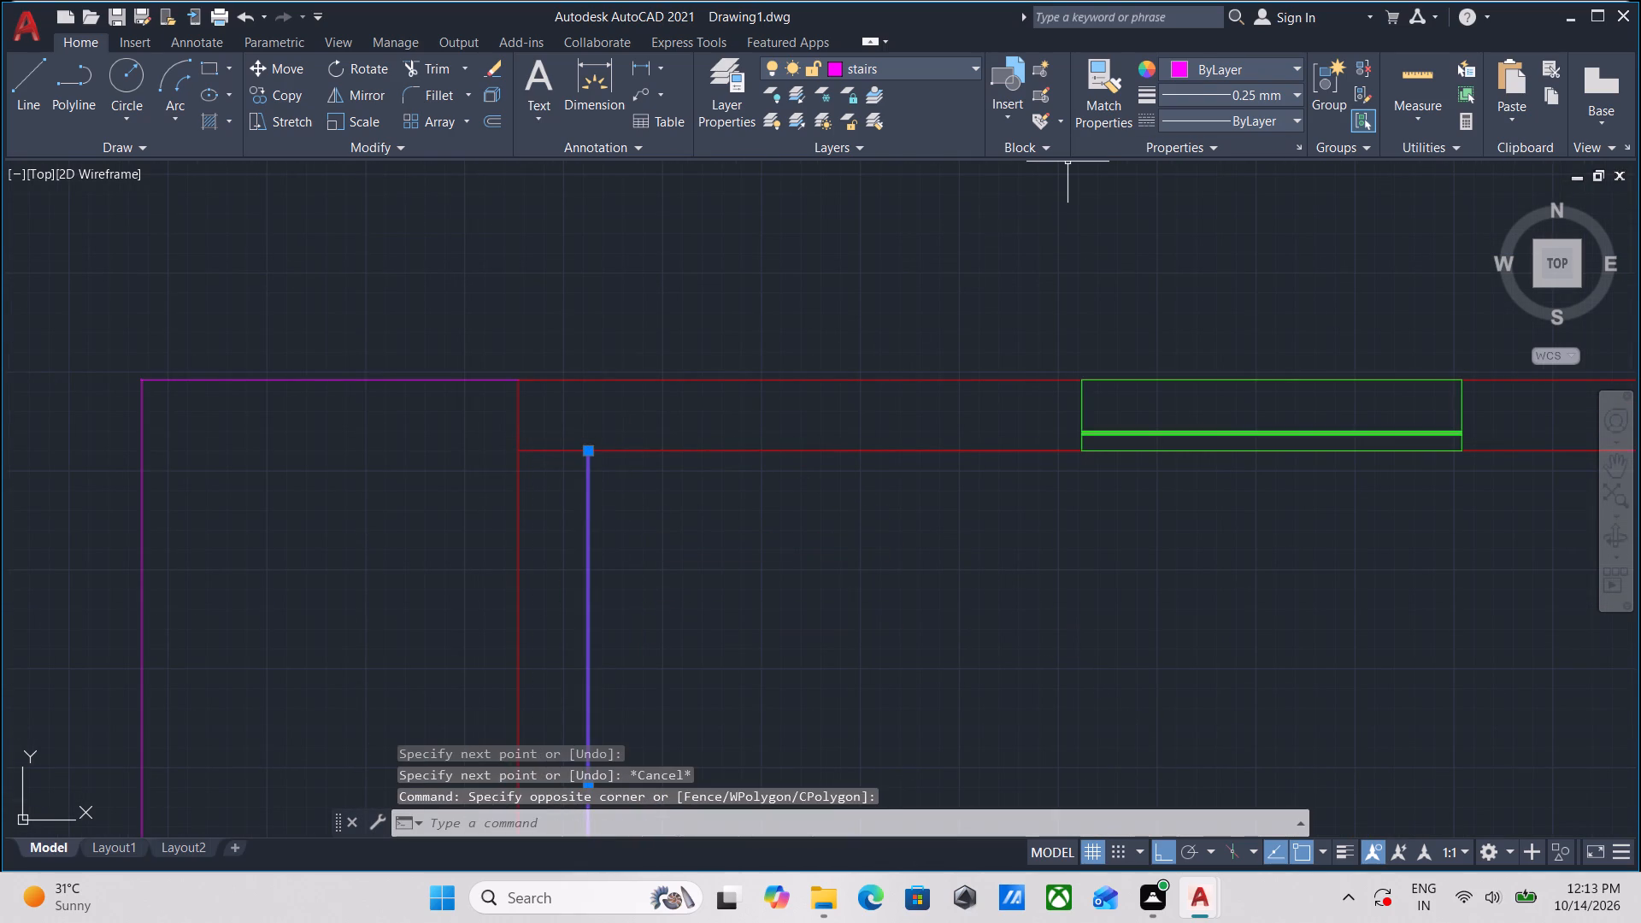
{"action": "left_click", "coordinate": [895, 68]}
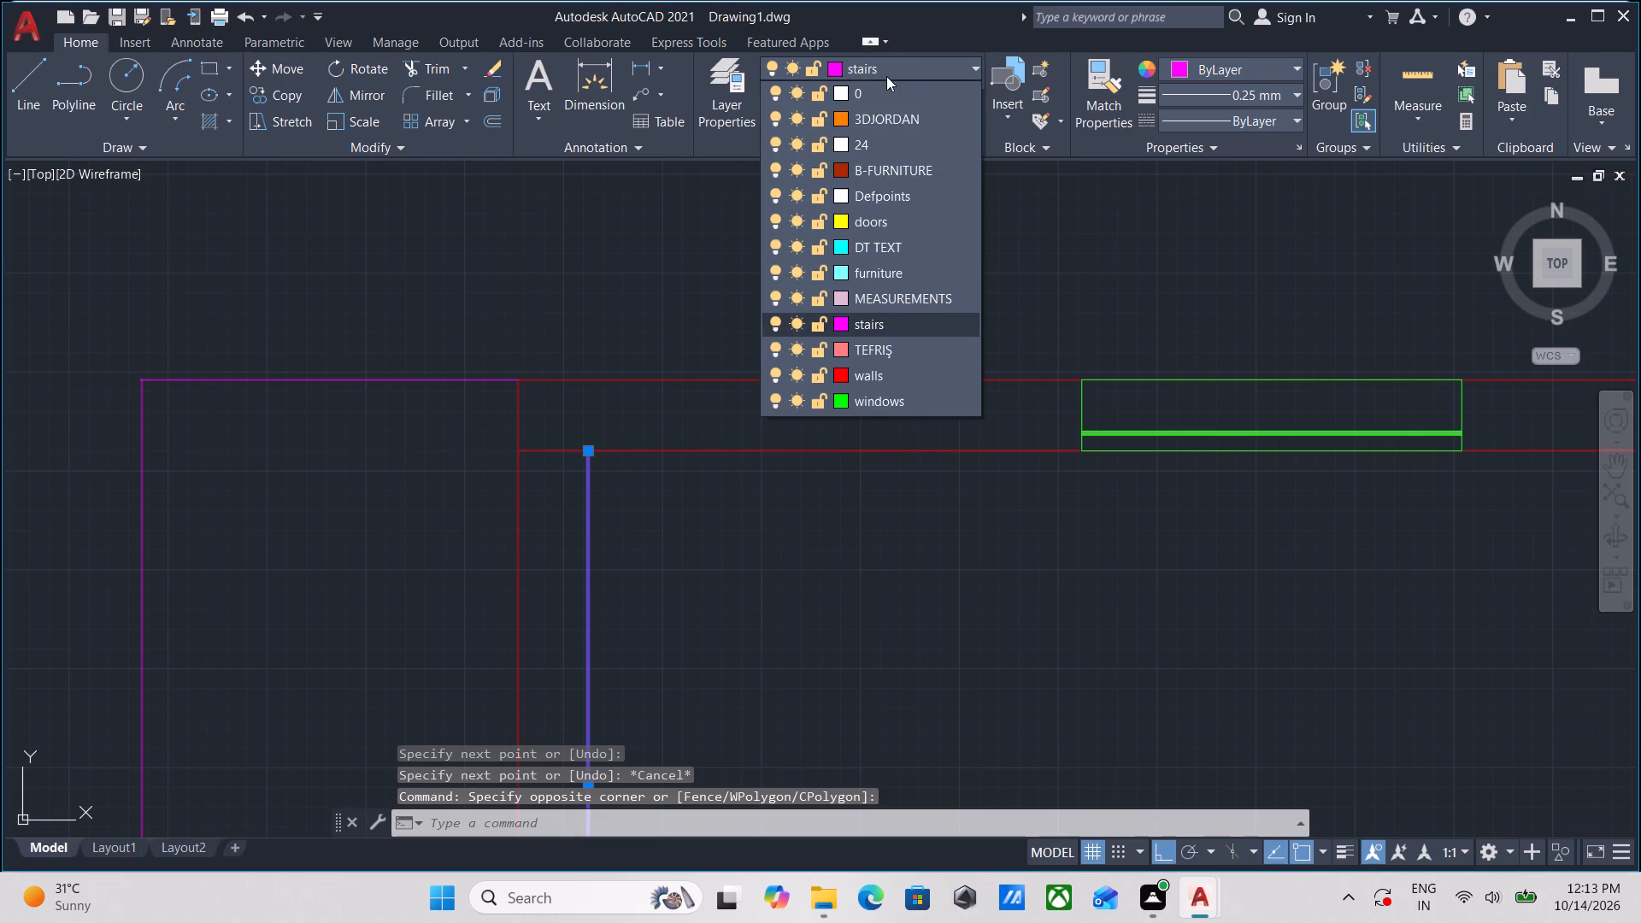
{"action": "left_click", "coordinate": [856, 373]}
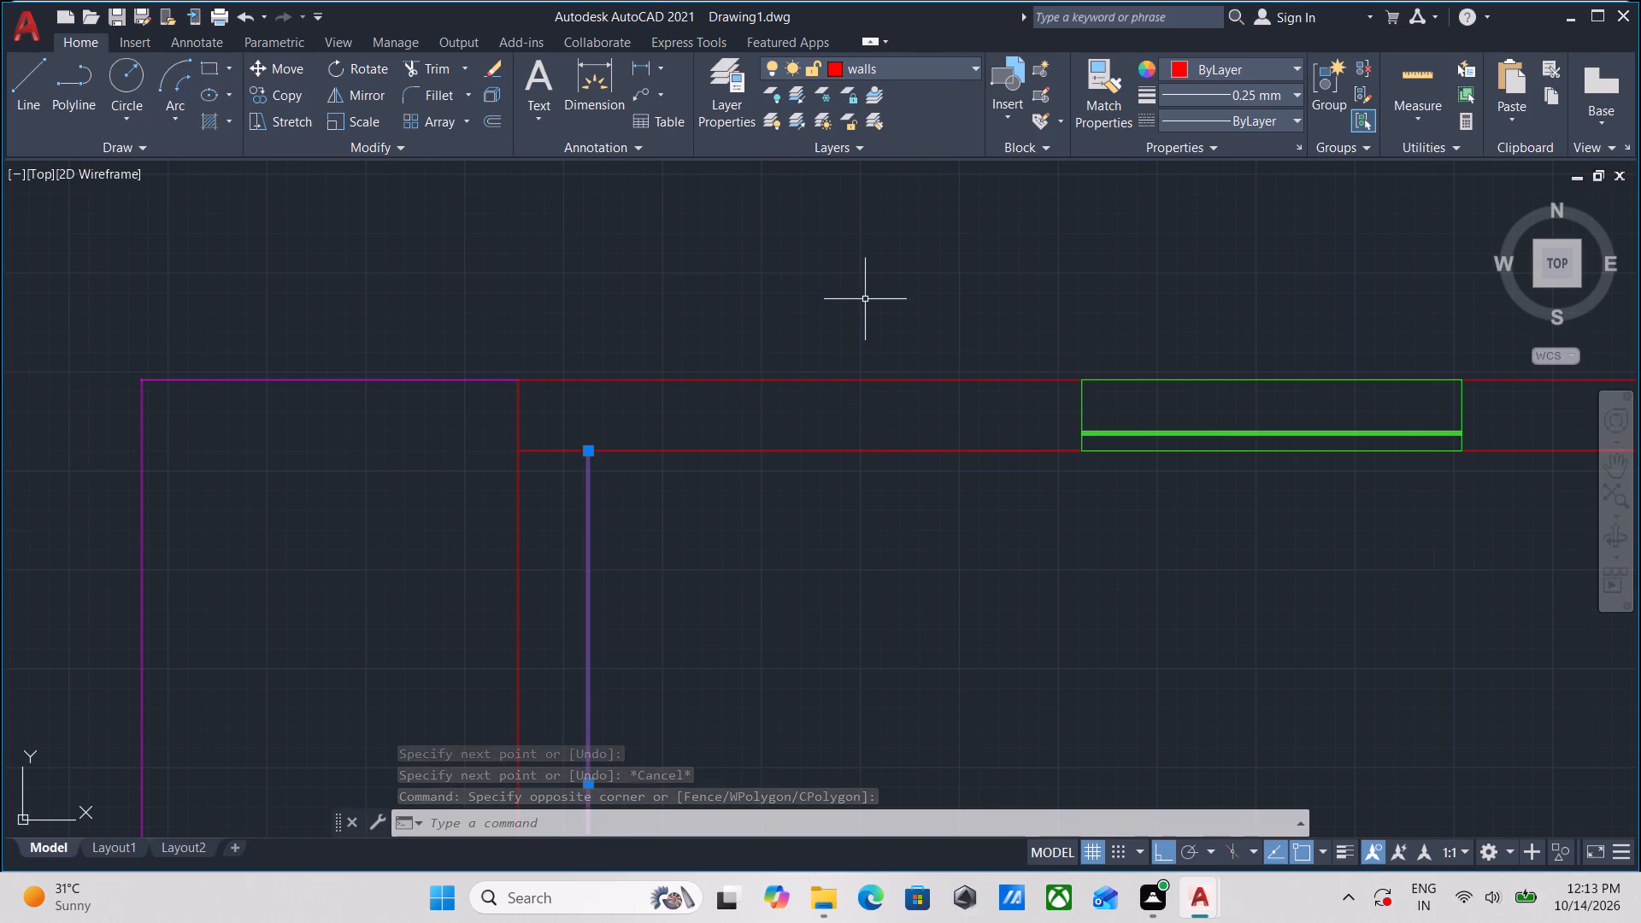
{"action": "scroll", "coordinate": [863, 300], "scroll_direction": "down", "scroll_amount": 2}
{"action": "key", "text": "Escape"}
Measure the thickness between the outer and inner faces of the empty room's left wall with a linear dimension.
{"action": "middle_click_drag", "start_coordinate": [765, 458], "coordinate": [797, 379]}
{"action": "scroll", "coordinate": [783, 375], "scroll_direction": "up", "scroll_amount": 2}
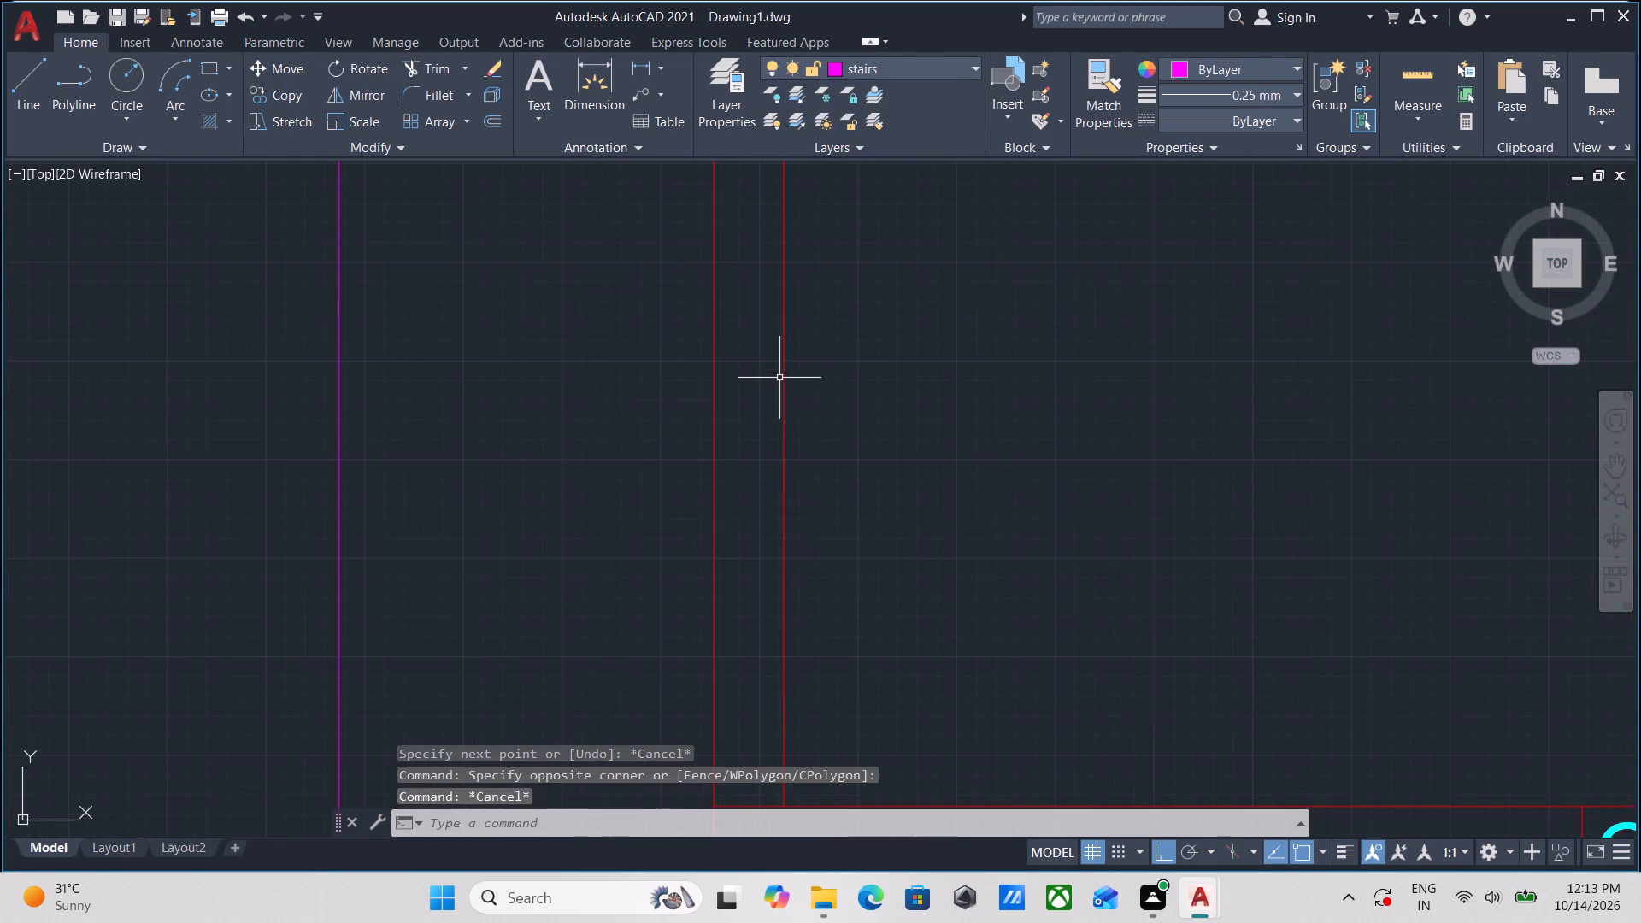
{"action": "type", "text": "DLI"}
{"action": "key", "text": "Return"}
{"action": "left_click", "coordinate": [715, 437]}
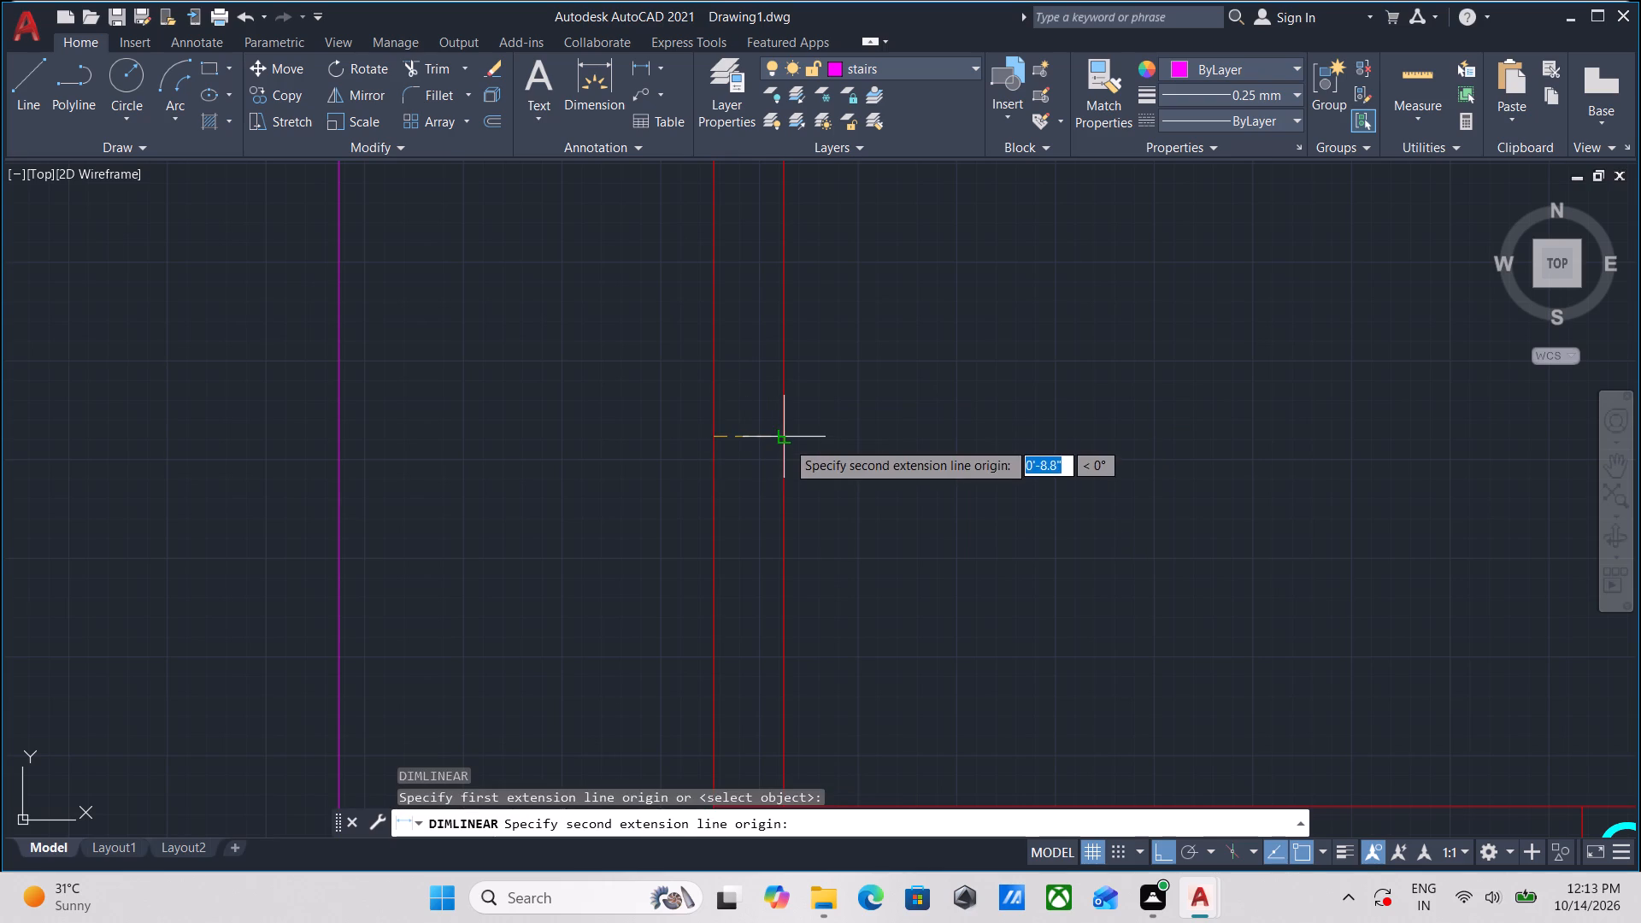
{"action": "left_click", "coordinate": [786, 442]}
{"action": "scroll", "coordinate": [784, 431], "scroll_direction": "up", "scroll_amount": 2}
{"action": "key", "text": "Escape"}
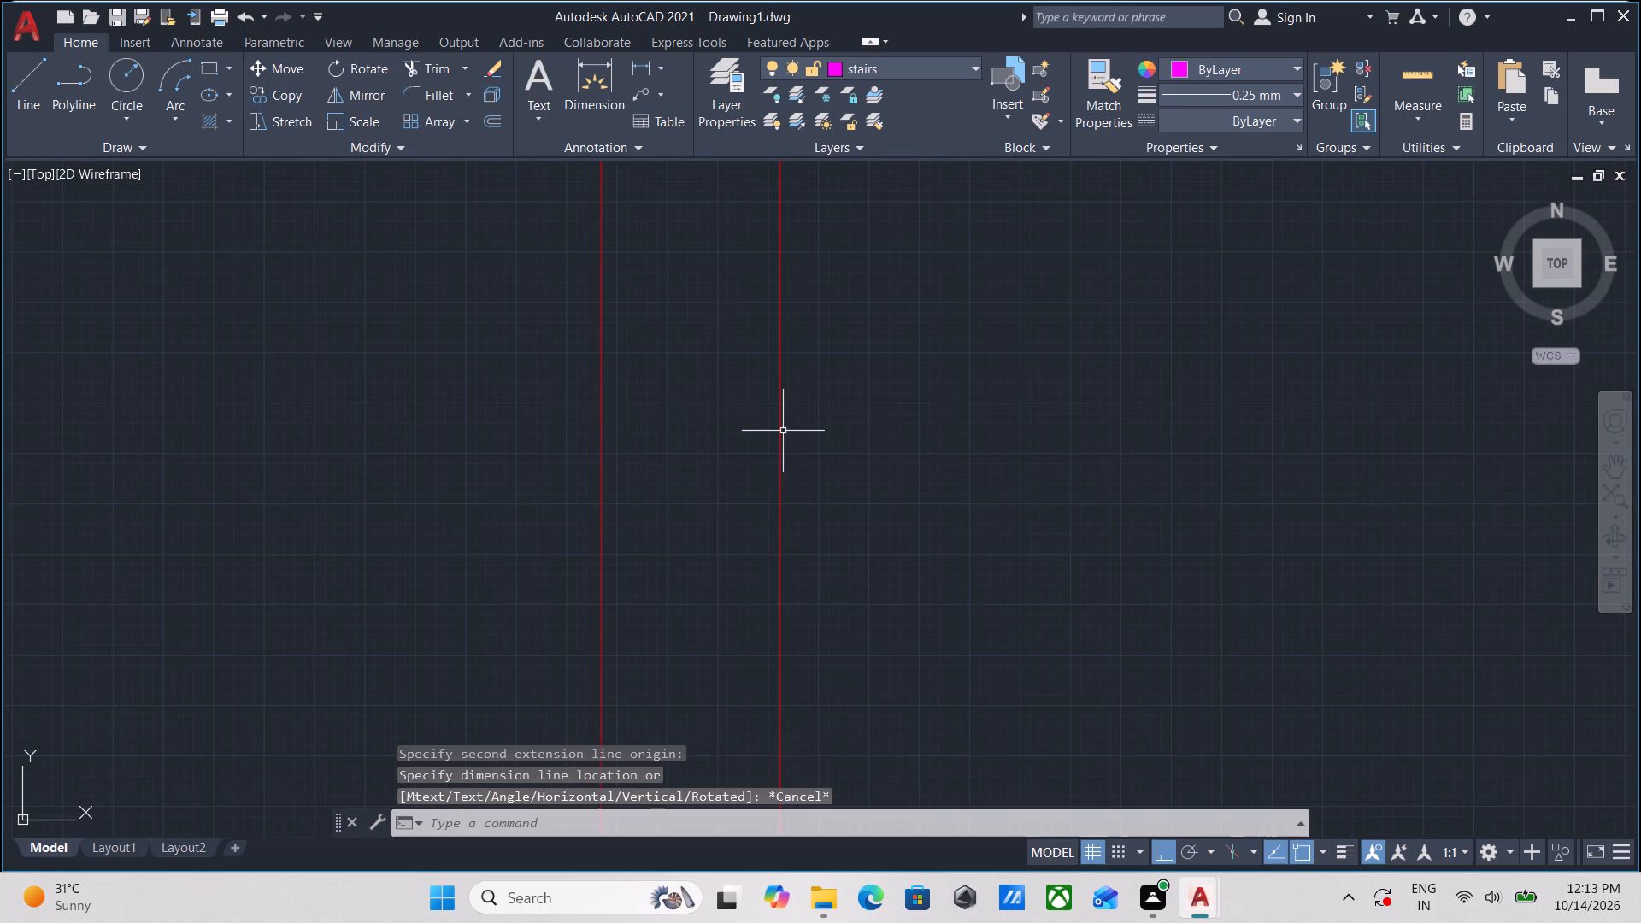
Trim the inner top wall line between the two faces of the empty upper room's left wall.
{"action": "scroll", "coordinate": [773, 437], "scroll_direction": "down", "scroll_amount": 3}
{"action": "scroll", "coordinate": [880, 421], "scroll_direction": "down", "scroll_amount": 1}
{"action": "middle_click_drag", "start_coordinate": [880, 418], "coordinate": [843, 371]}
{"action": "scroll", "coordinate": [879, 360], "scroll_direction": "down", "scroll_amount": 2}
{"action": "middle_click_drag", "start_coordinate": [882, 361], "coordinate": [715, 351]}
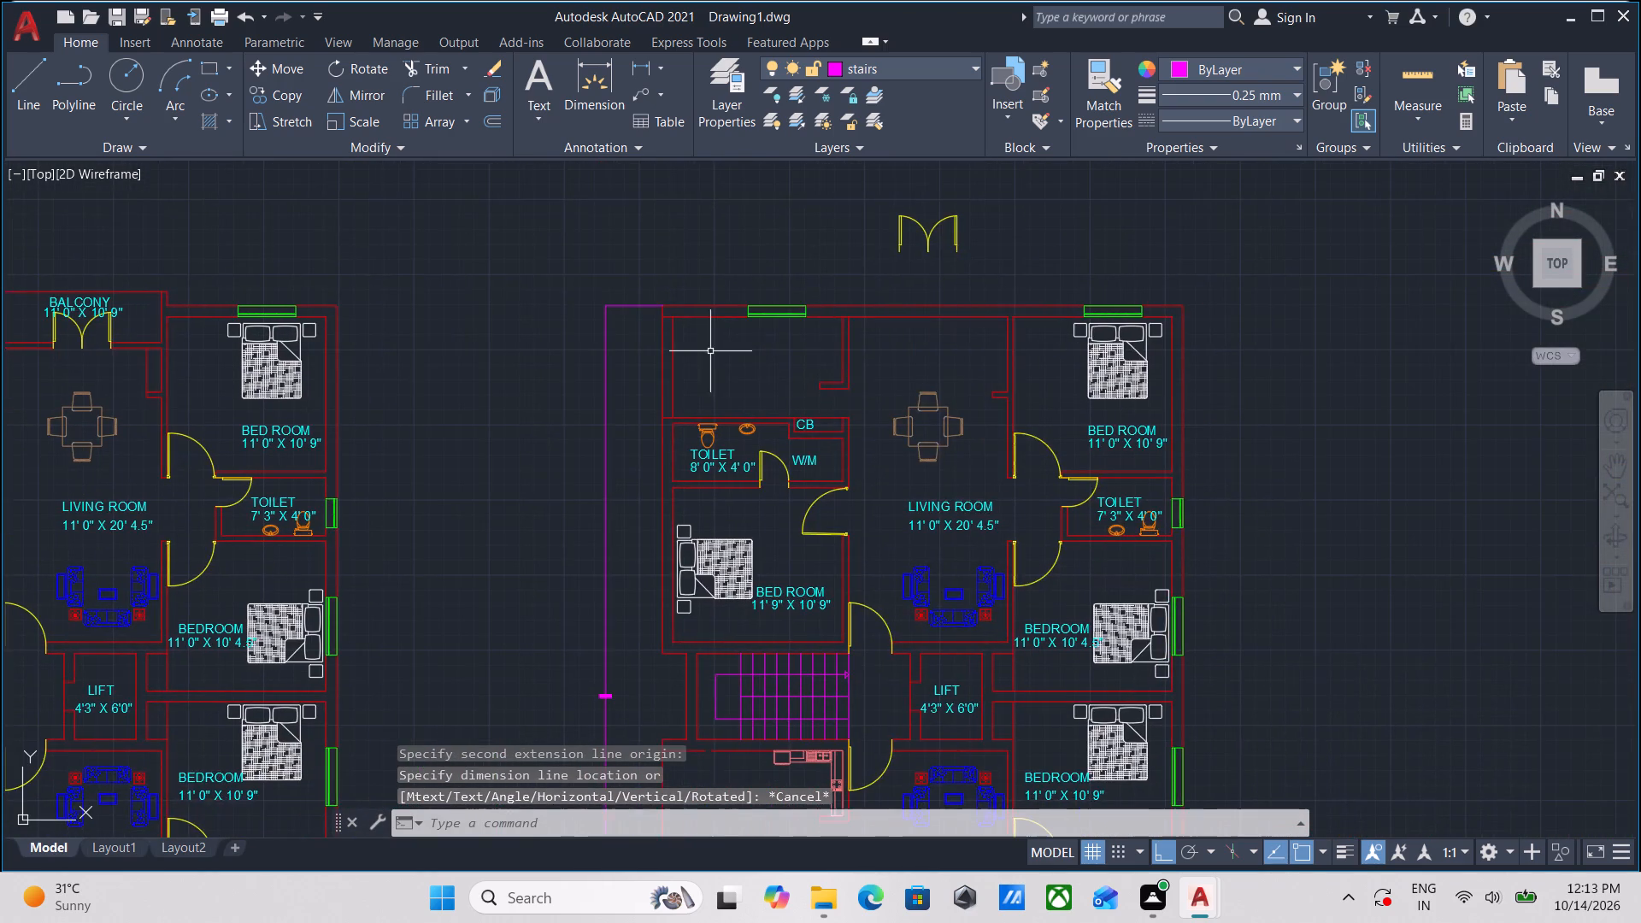
{"action": "scroll", "coordinate": [762, 353], "scroll_direction": "up", "scroll_amount": 2}
{"action": "middle_click_drag", "start_coordinate": [638, 403], "coordinate": [695, 419]}
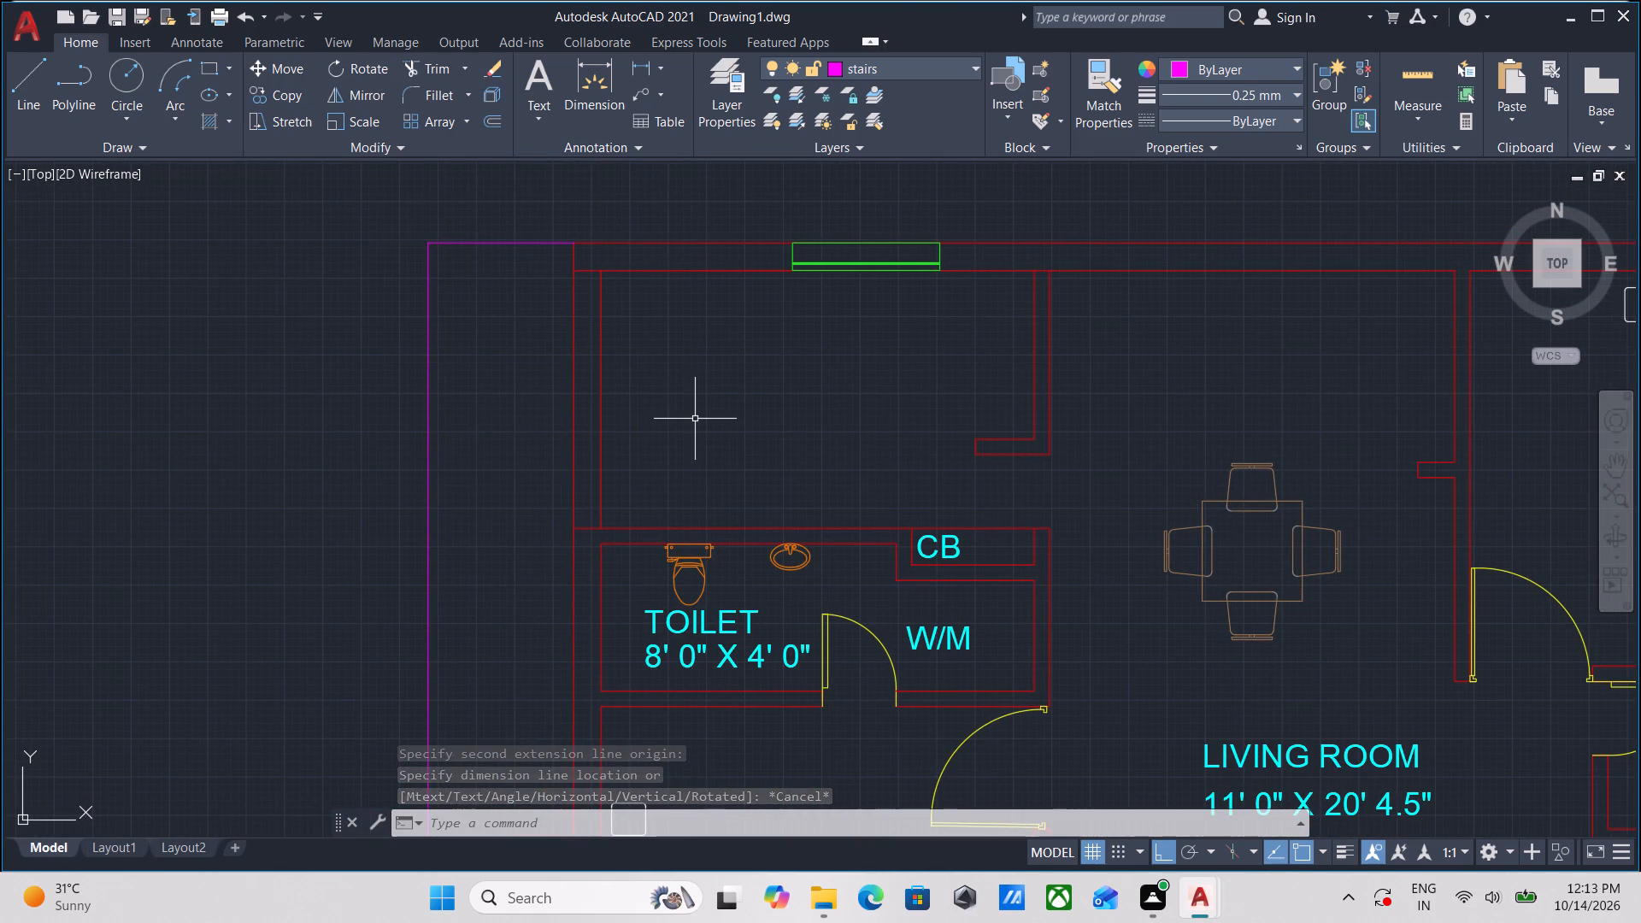
{"action": "type", "text": "TR"}
{"action": "key", "text": "Return"}
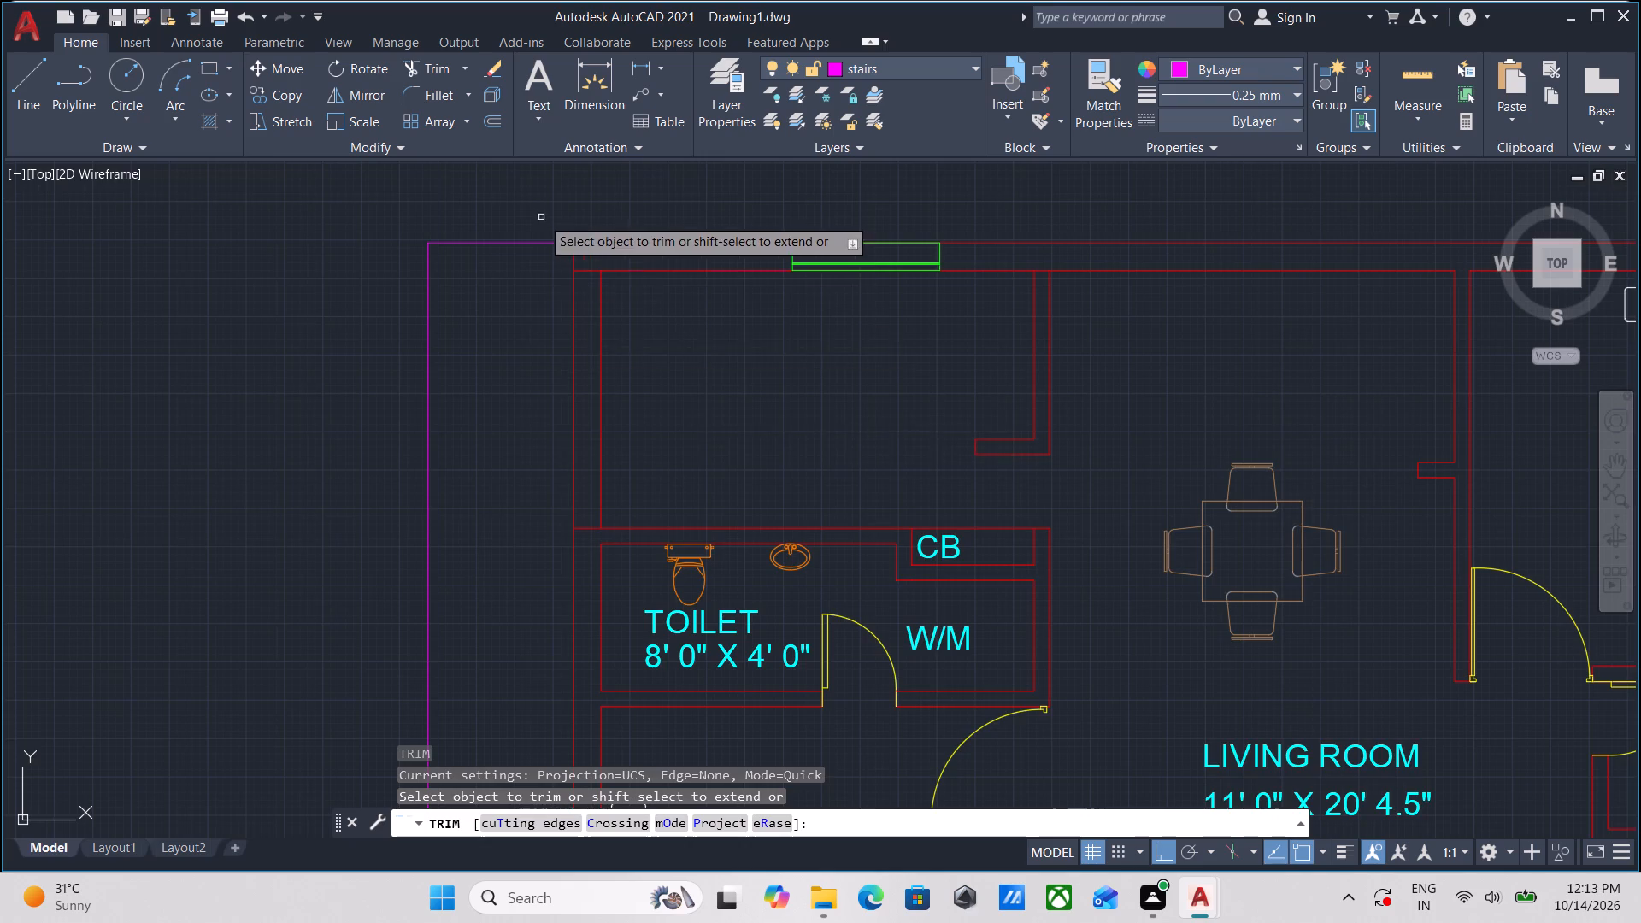
{"action": "scroll", "coordinate": [550, 230], "scroll_direction": "up", "scroll_amount": 2}
{"action": "left_click", "coordinate": [630, 363]}
{"action": "left_click", "coordinate": [627, 290]}
{"action": "scroll", "coordinate": [627, 290], "scroll_direction": "down", "scroll_amount": 3}
{"action": "key", "text": "Escape"}
Examine the lower flat's left side, from the bottom bedroom and toilet up to the kitchen beside the stairs.
{"action": "scroll", "coordinate": [673, 311], "scroll_direction": "down", "scroll_amount": 2}
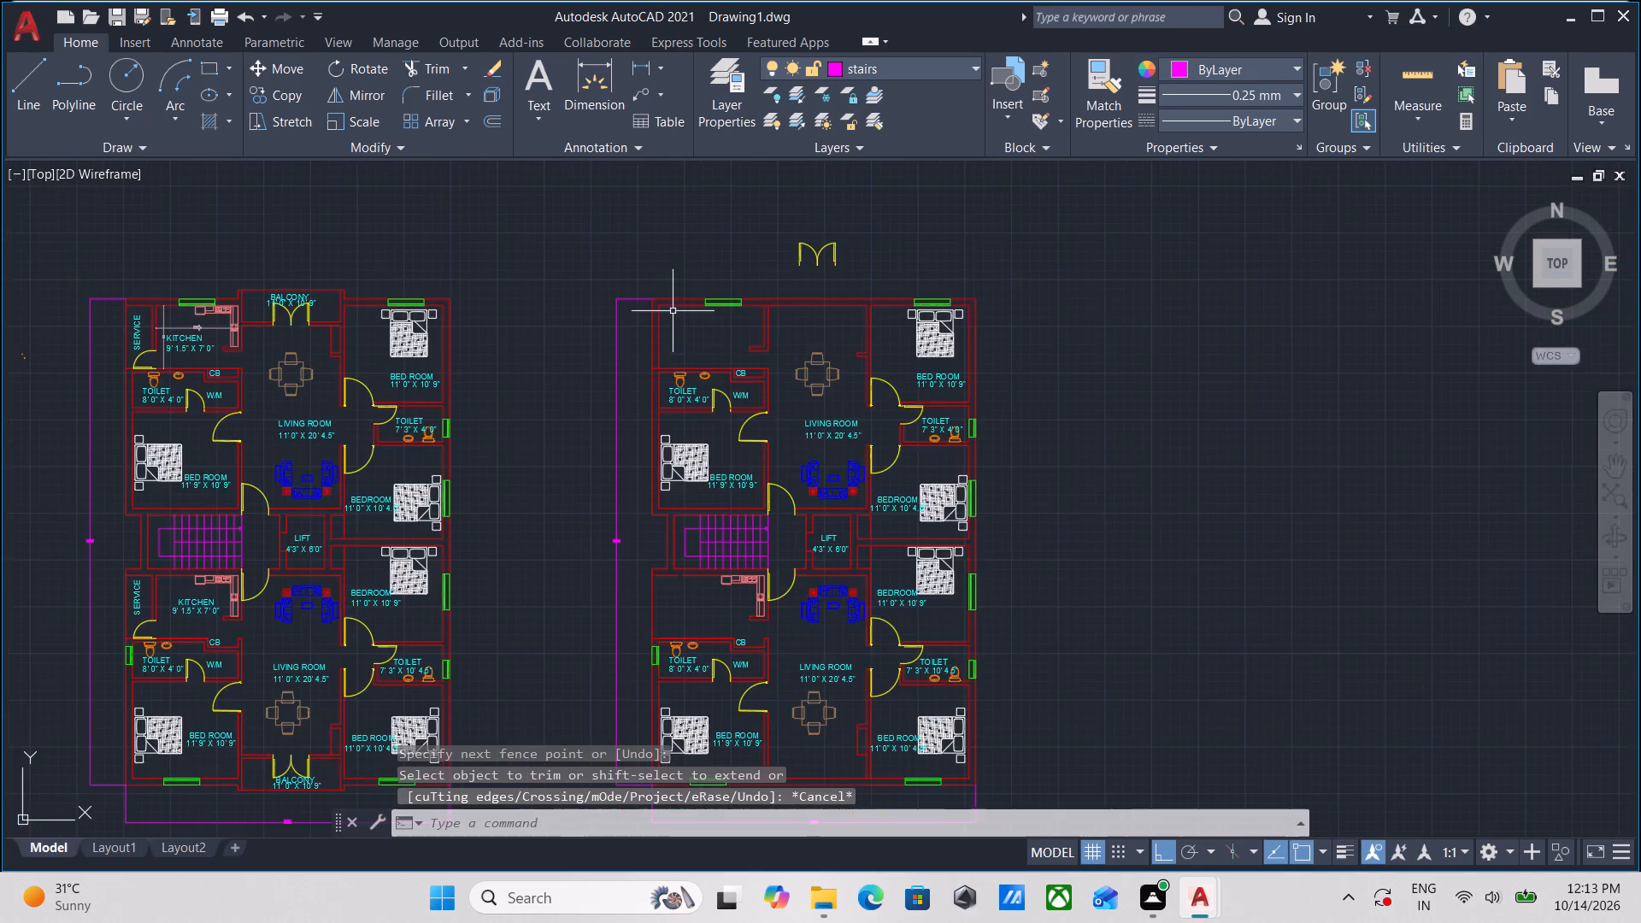
{"action": "middle_click_drag", "start_coordinate": [673, 311], "coordinate": [689, 133]}
{"action": "scroll", "coordinate": [696, 487], "scroll_direction": "up", "scroll_amount": 2}
{"action": "middle_click_drag", "start_coordinate": [687, 513], "coordinate": [703, 395]}
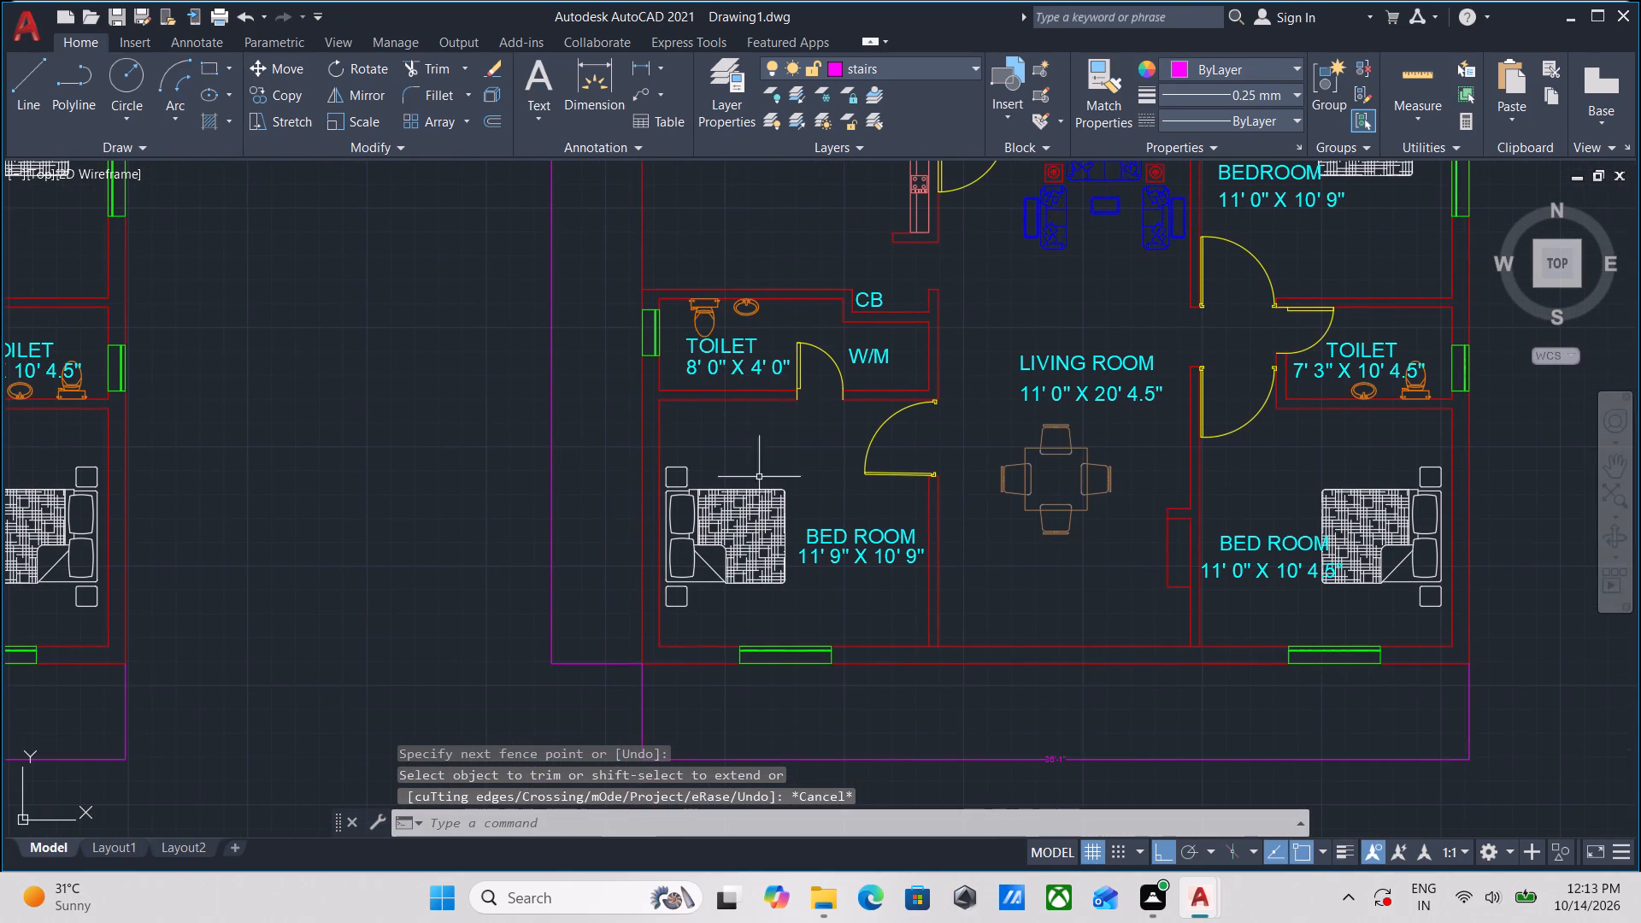
{"action": "middle_click_drag", "start_coordinate": [794, 403], "coordinate": [820, 339]}
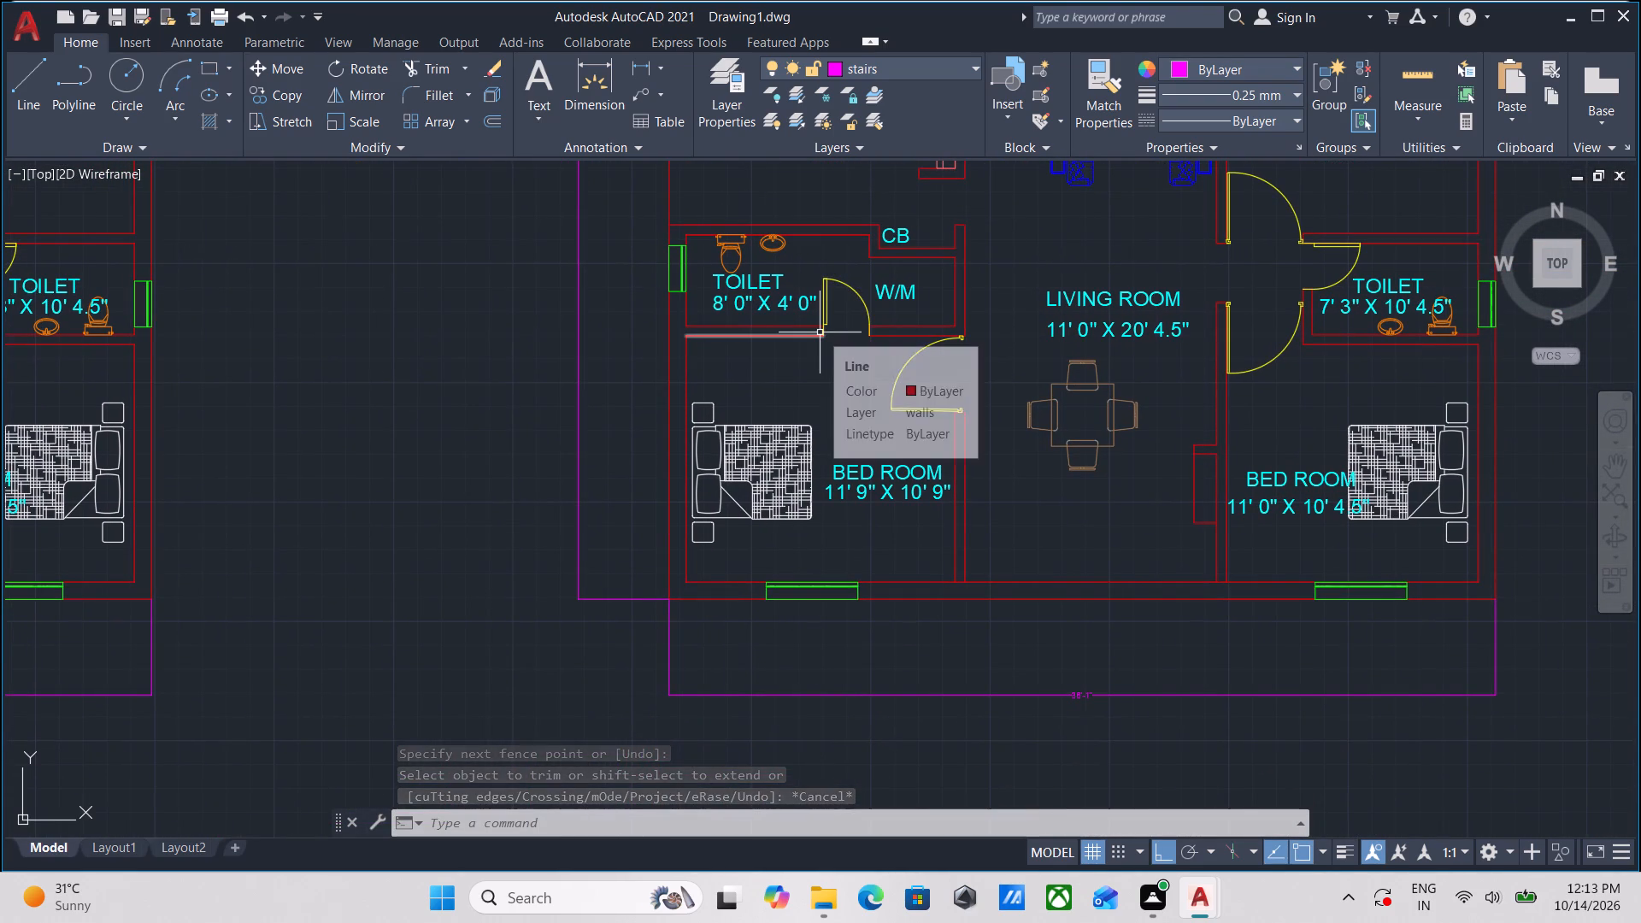
{"action": "middle_click_drag", "start_coordinate": [815, 356], "coordinate": [758, 506]}
{"action": "middle_click_drag", "start_coordinate": [739, 264], "coordinate": [729, 326]}
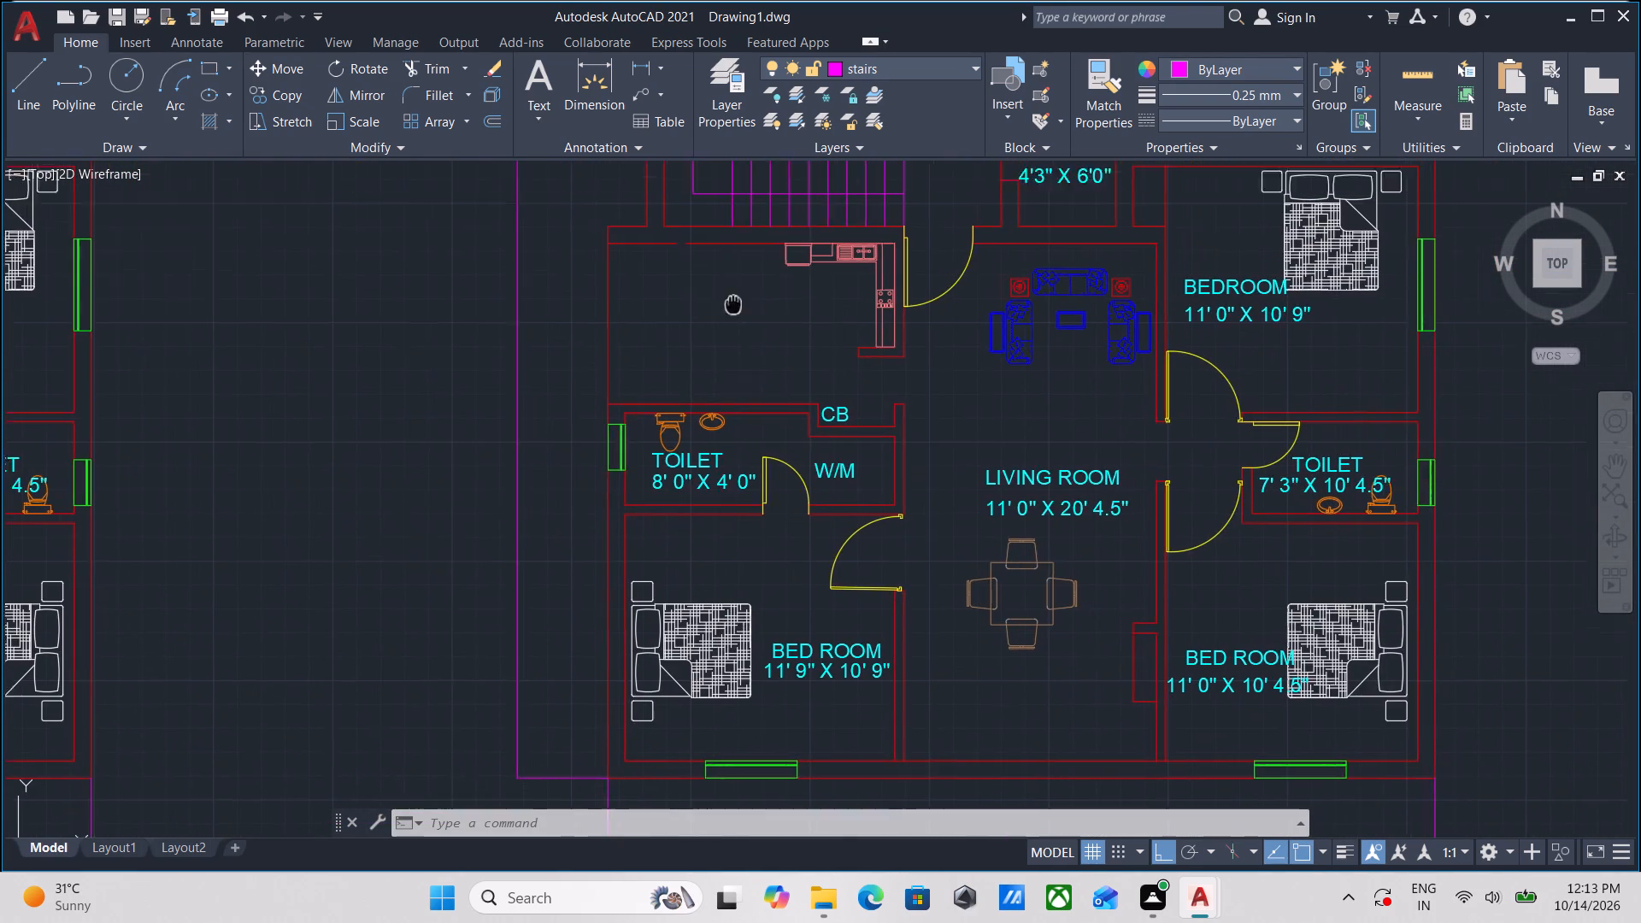
{"action": "middle_click_drag", "start_coordinate": [729, 326], "coordinate": [704, 428]}
{"action": "scroll", "coordinate": [629, 401], "scroll_direction": "up", "scroll_amount": 1}
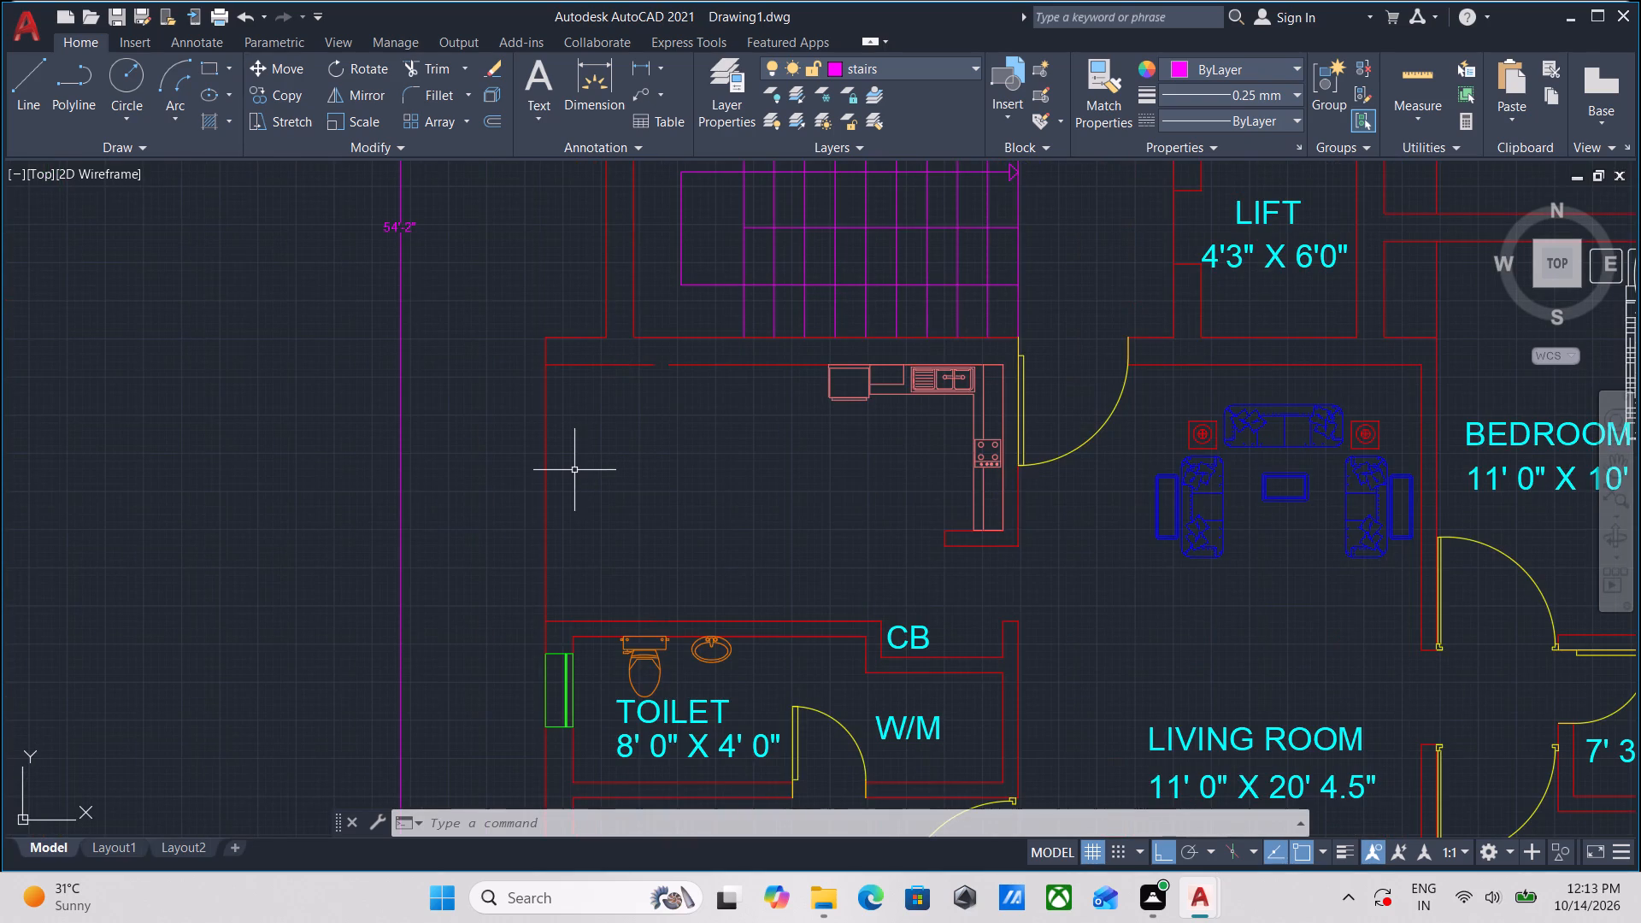
{"action": "left_click", "coordinate": [574, 472]}
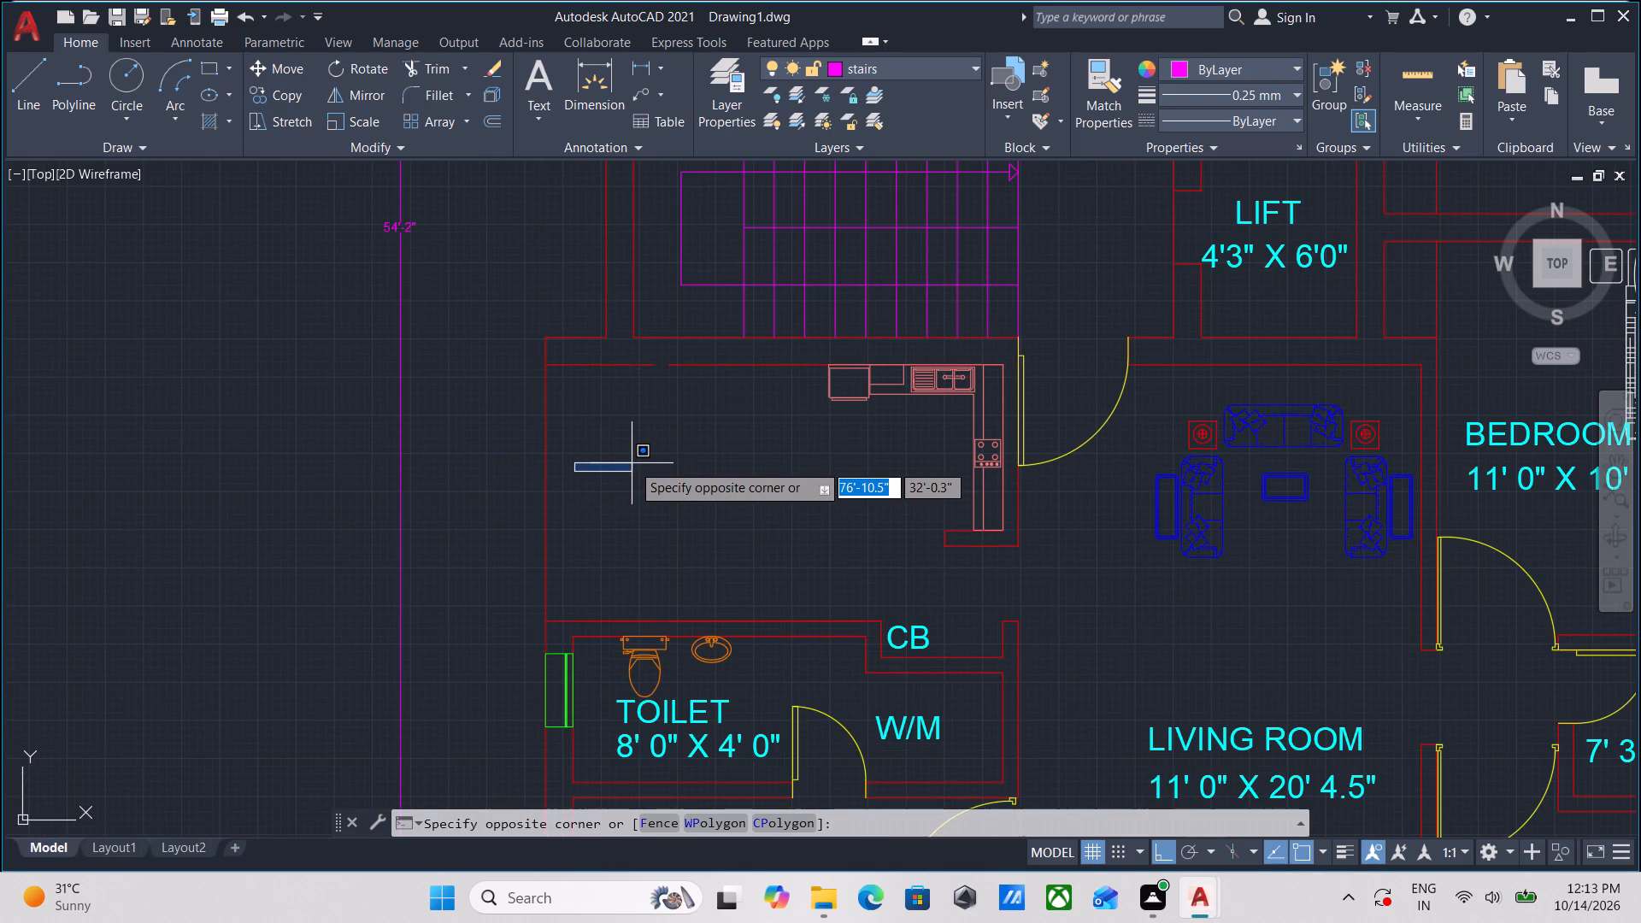
{"action": "key", "text": "Escape"}
{"action": "middle_click_drag", "start_coordinate": [606, 499], "coordinate": [664, 524]}
{"action": "scroll", "coordinate": [662, 521], "scroll_direction": "down", "scroll_amount": 1}
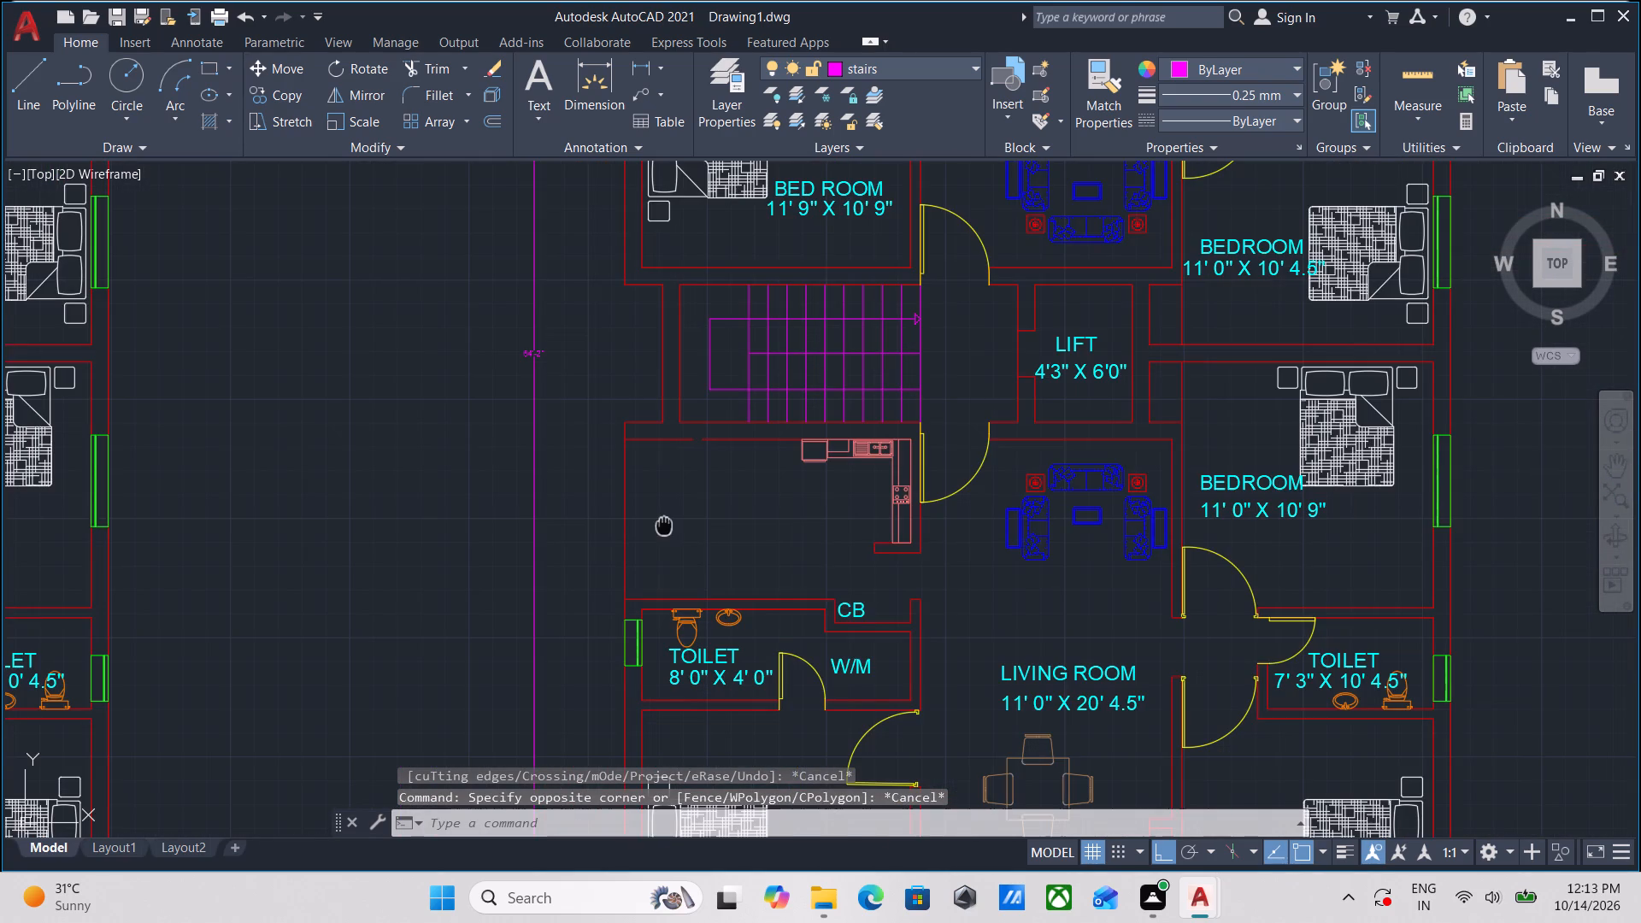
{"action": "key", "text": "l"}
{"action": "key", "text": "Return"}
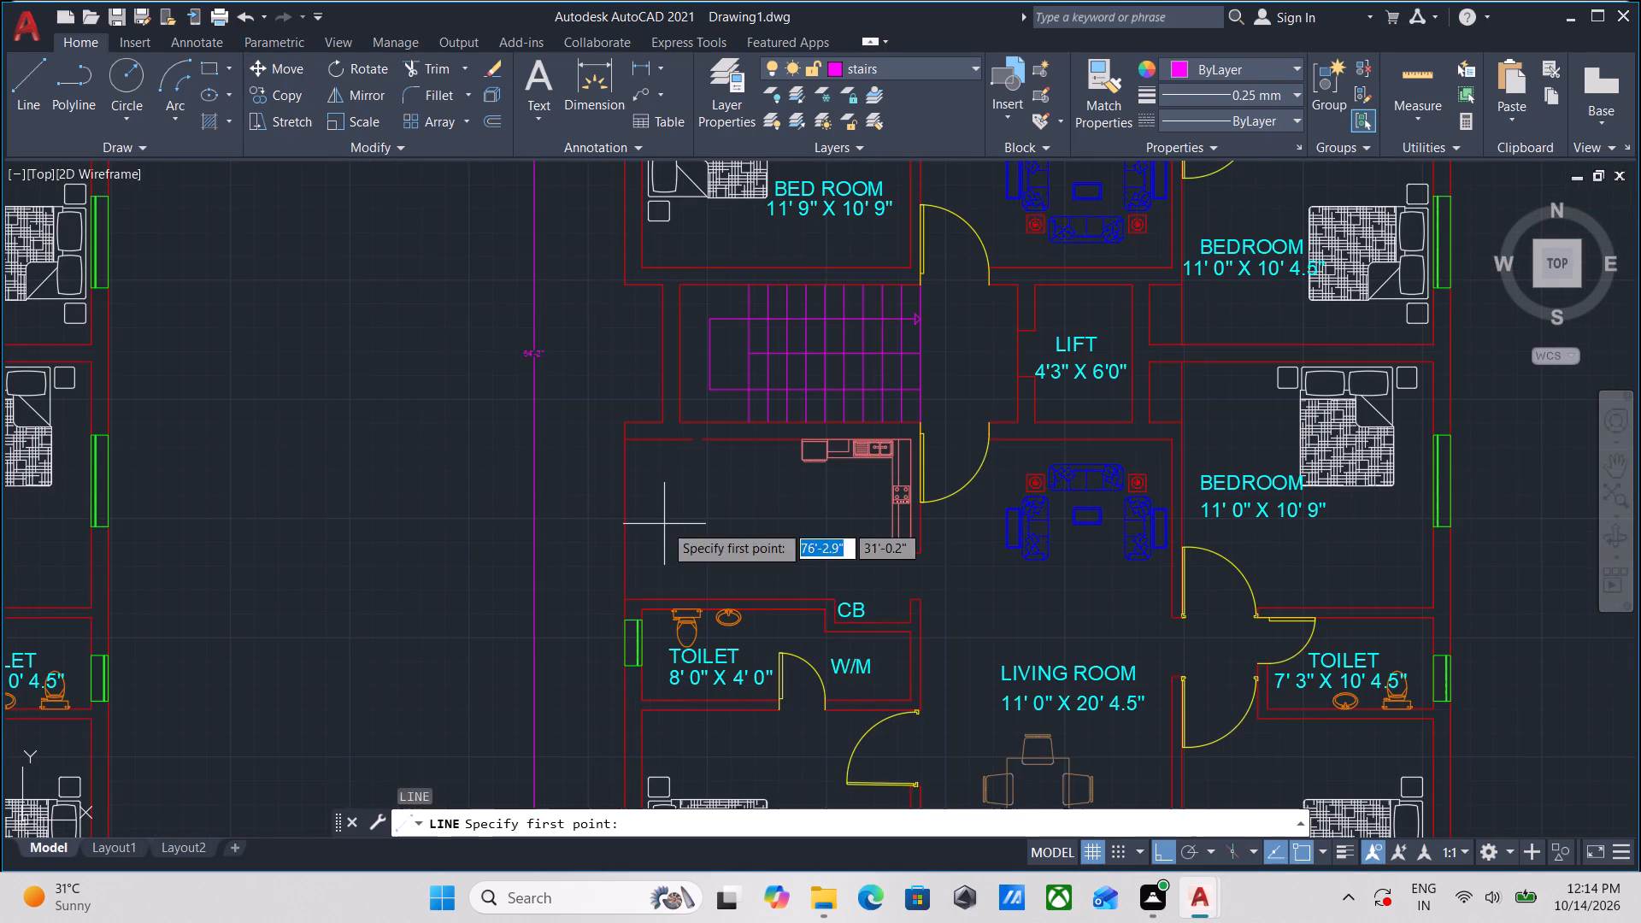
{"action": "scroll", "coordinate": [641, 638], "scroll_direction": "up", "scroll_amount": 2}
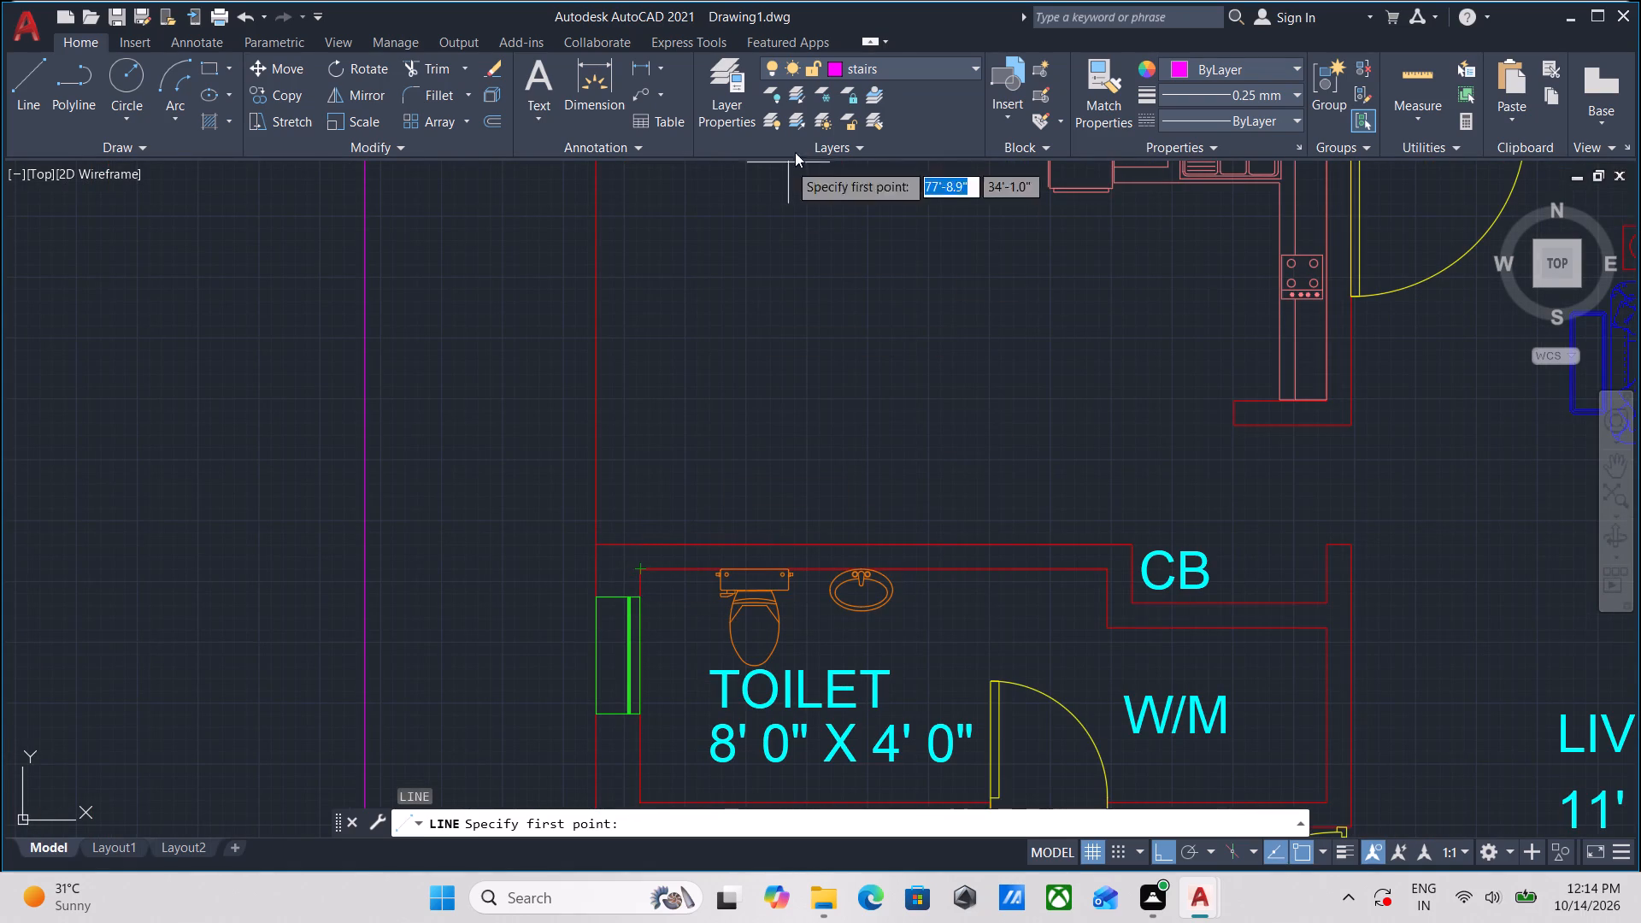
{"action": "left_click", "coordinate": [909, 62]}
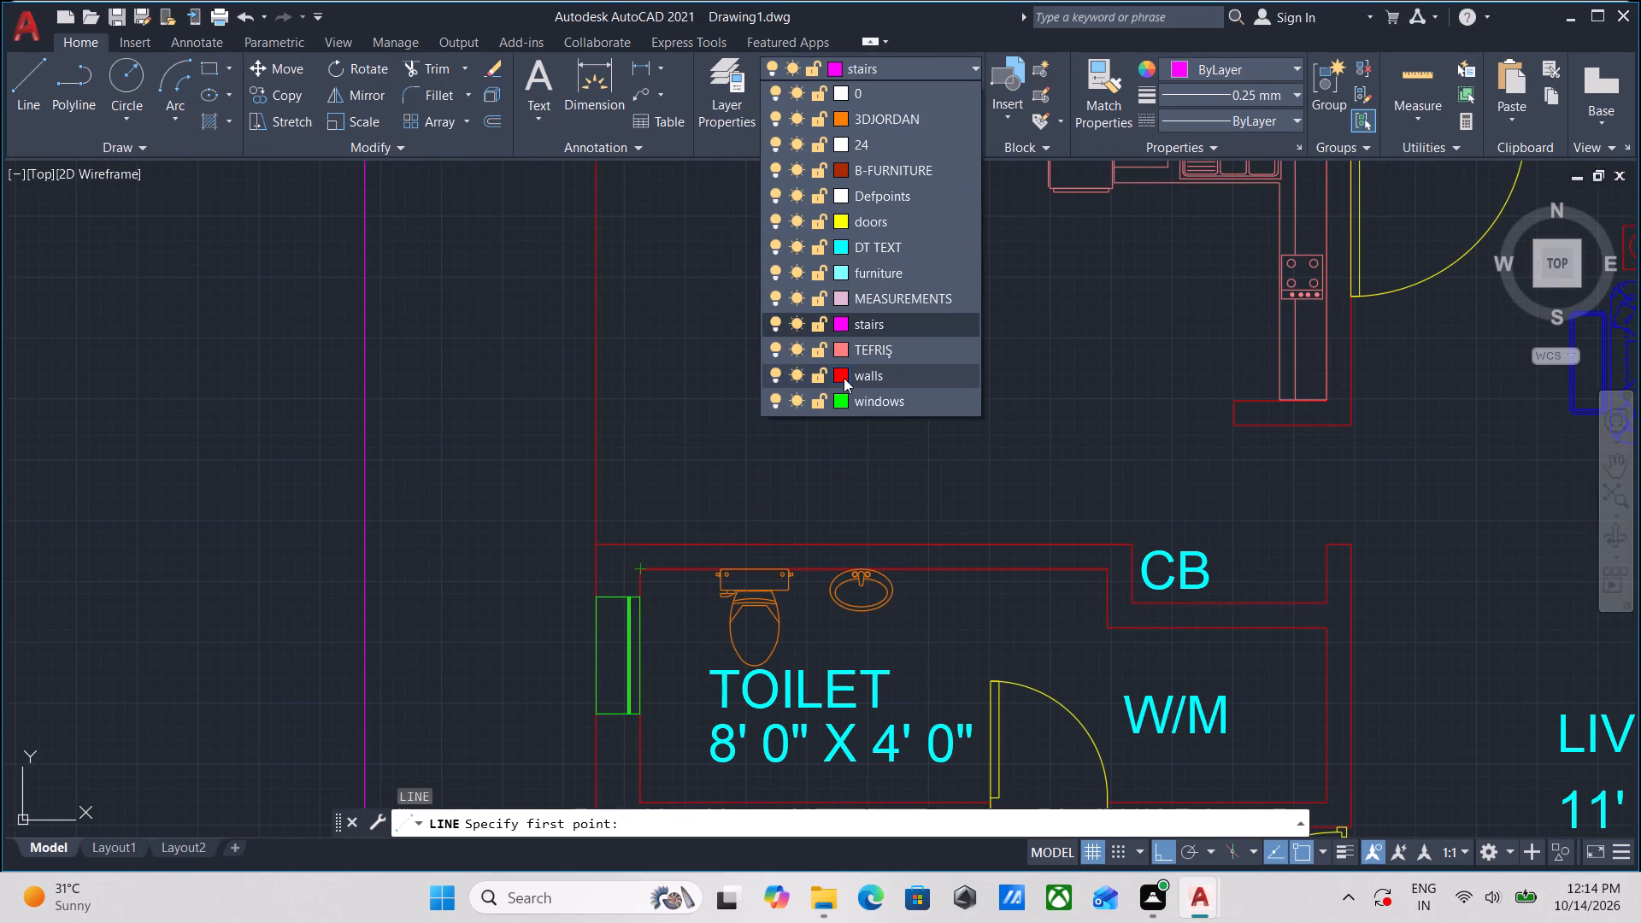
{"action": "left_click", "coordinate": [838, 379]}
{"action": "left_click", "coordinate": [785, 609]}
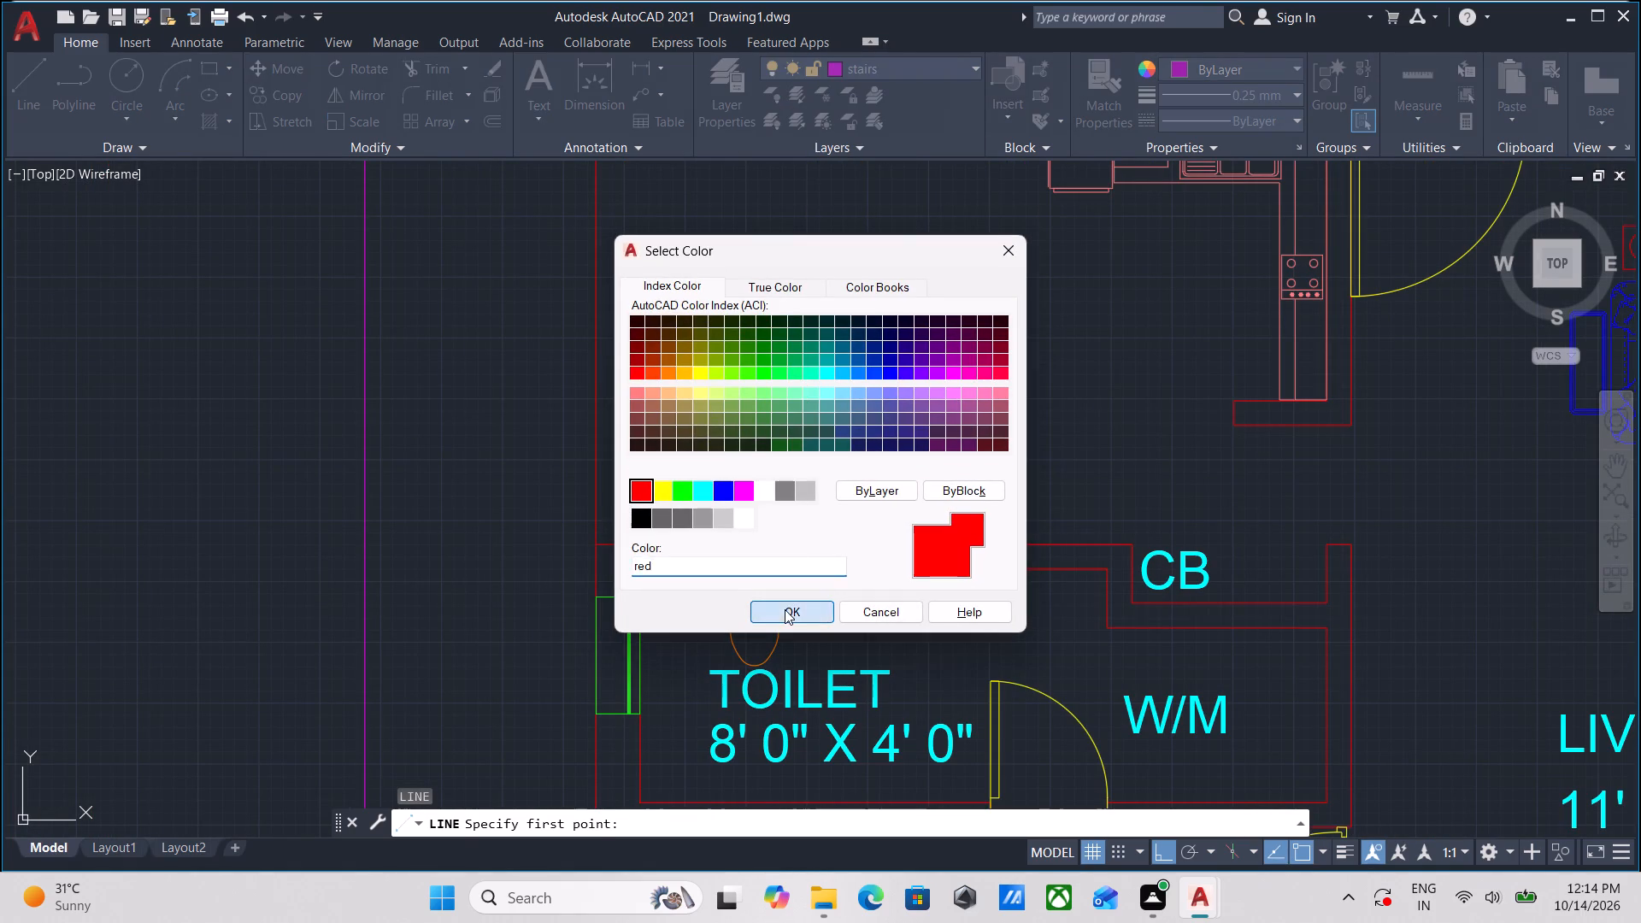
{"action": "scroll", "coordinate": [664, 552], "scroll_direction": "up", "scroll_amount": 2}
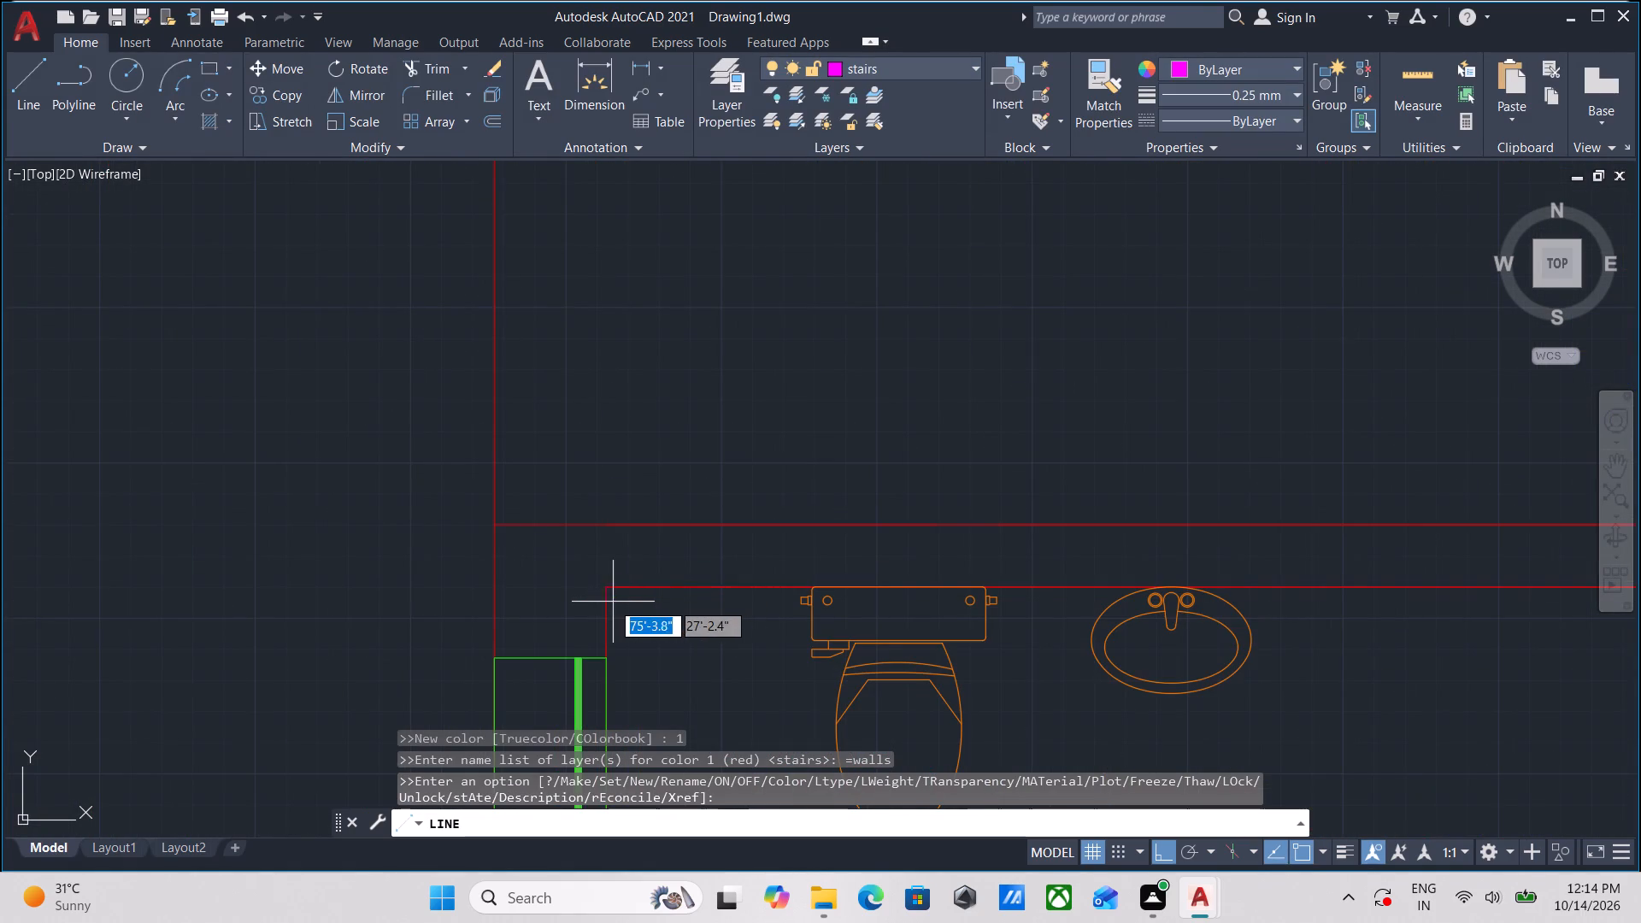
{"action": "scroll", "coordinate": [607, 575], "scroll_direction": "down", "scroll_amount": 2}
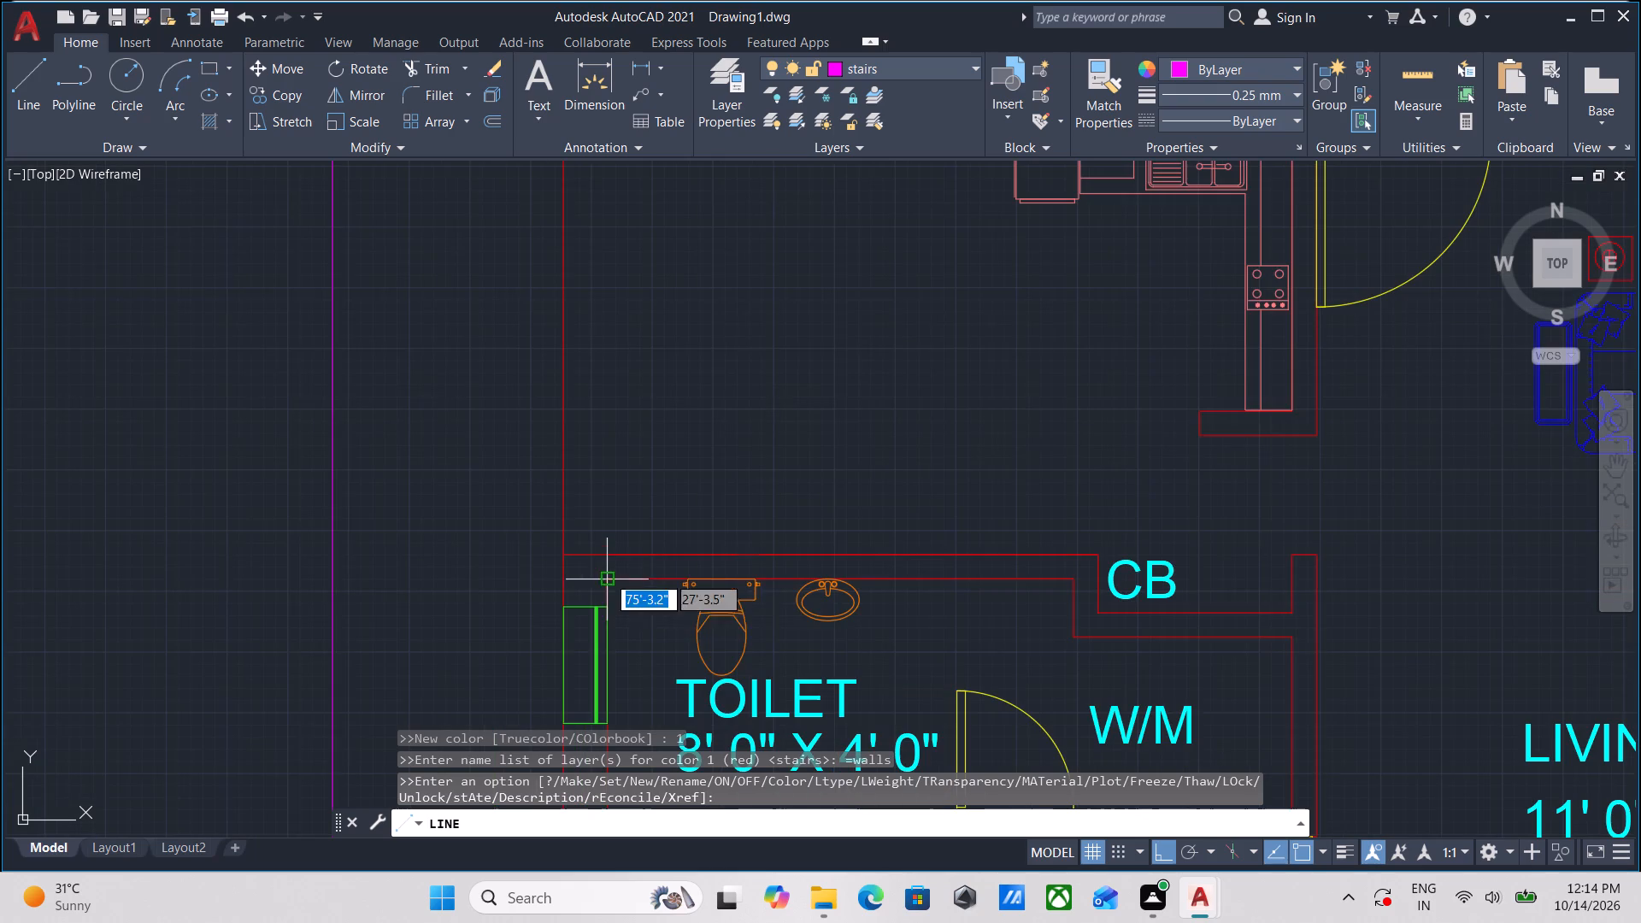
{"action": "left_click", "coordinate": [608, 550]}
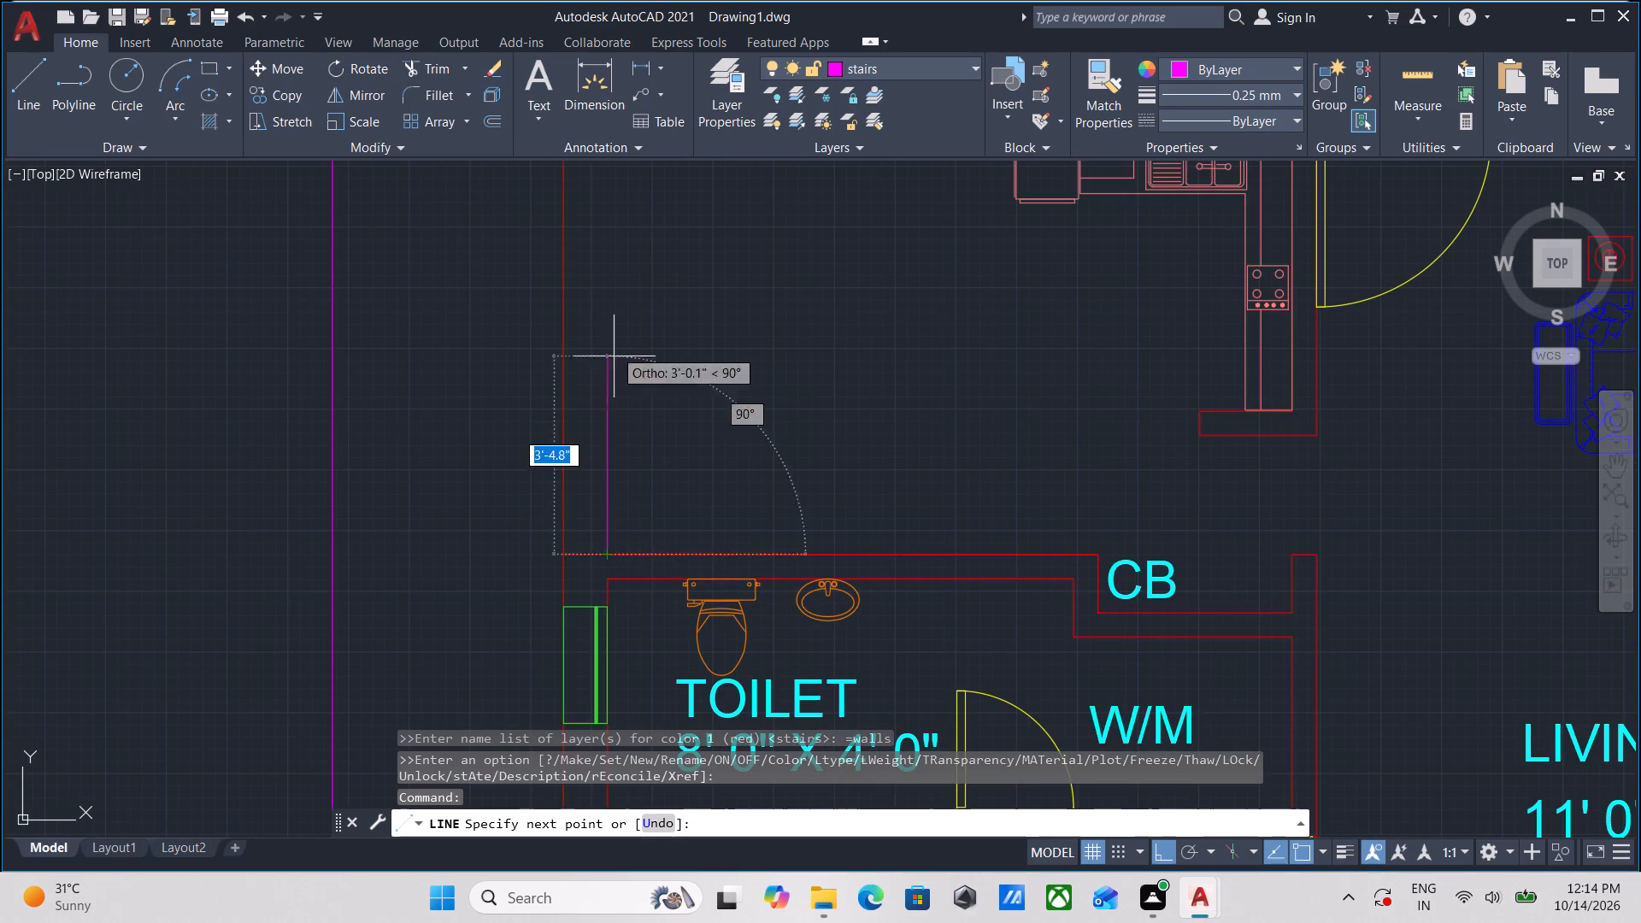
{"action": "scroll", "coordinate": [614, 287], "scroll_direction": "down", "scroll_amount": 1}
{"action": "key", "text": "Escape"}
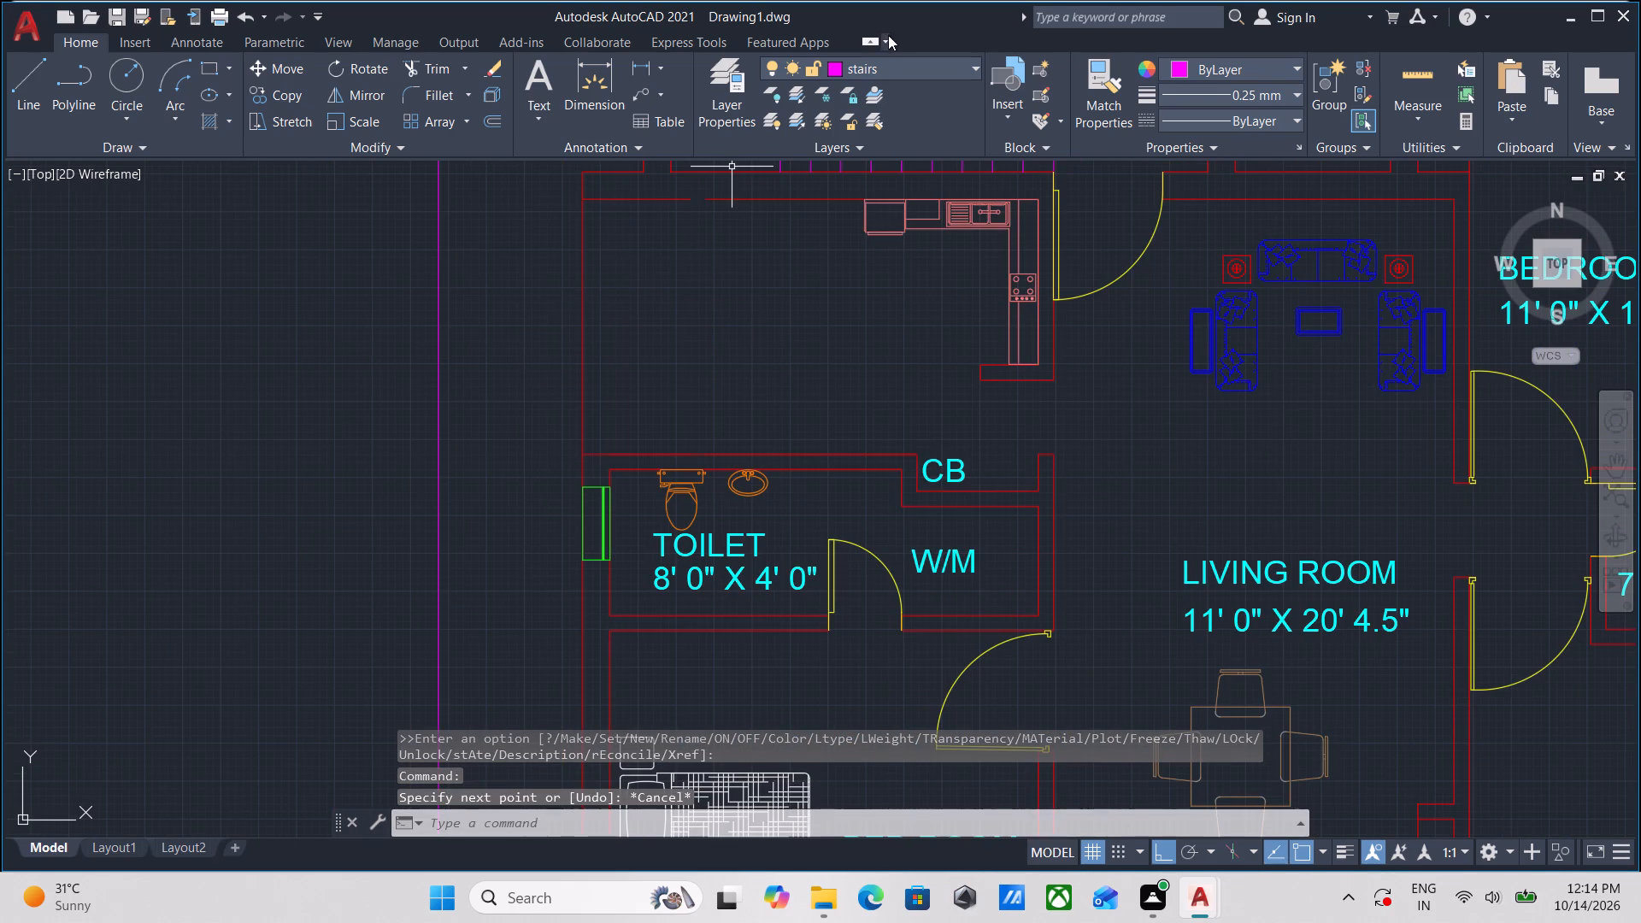
Make walls the current layer, keeping its colour red.
{"action": "left_click", "coordinate": [885, 67]}
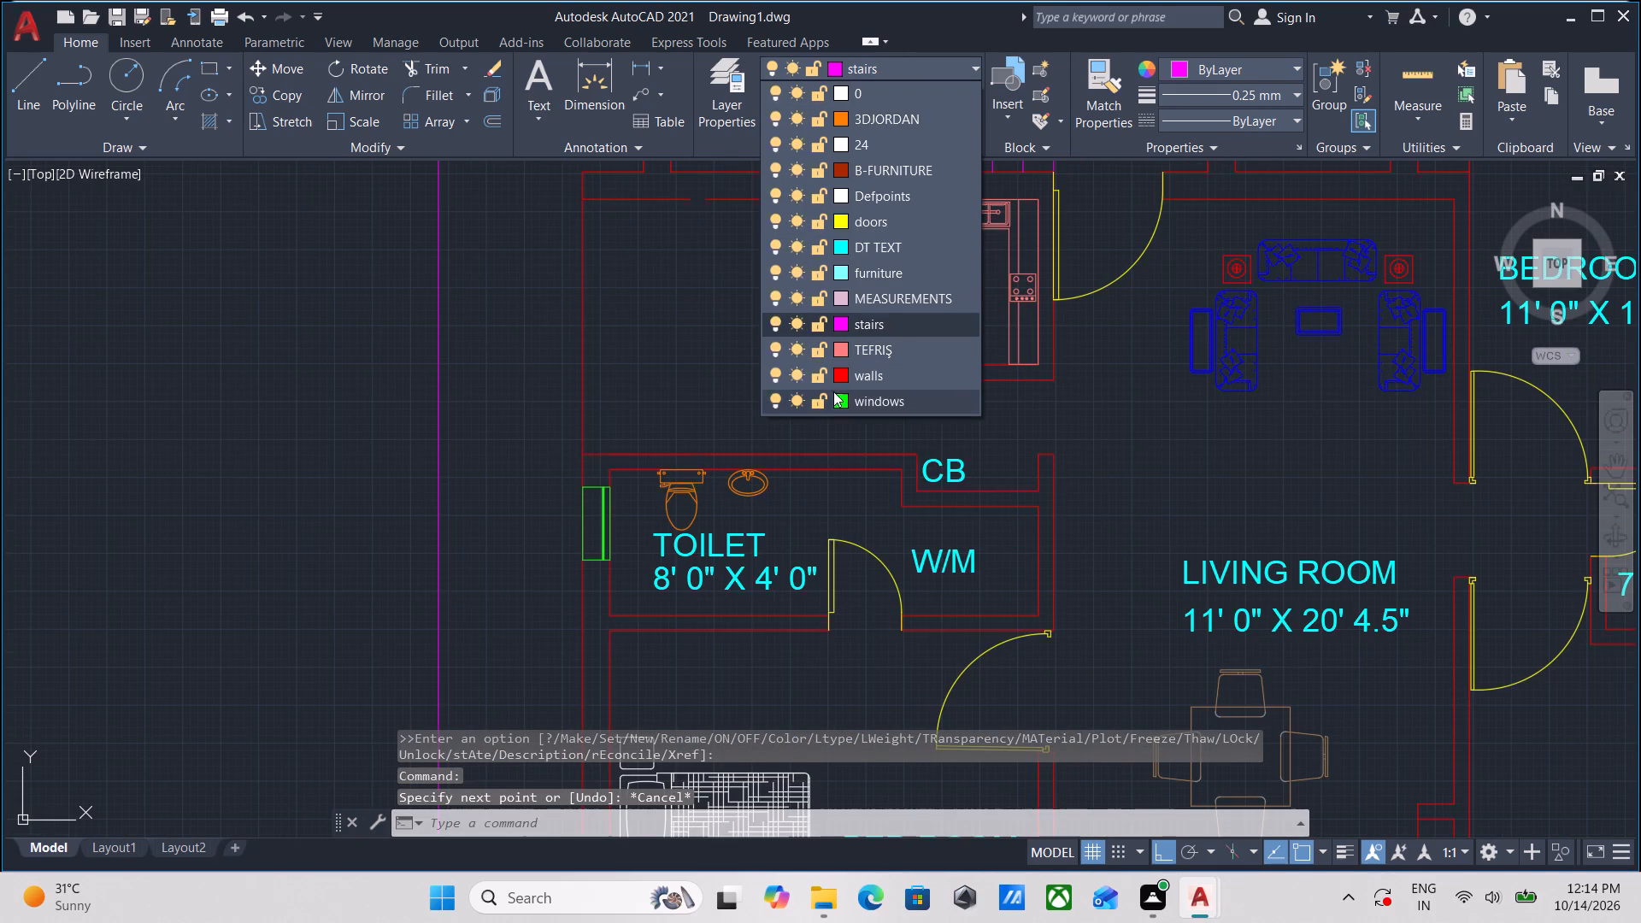
{"action": "left_click", "coordinate": [833, 379]}
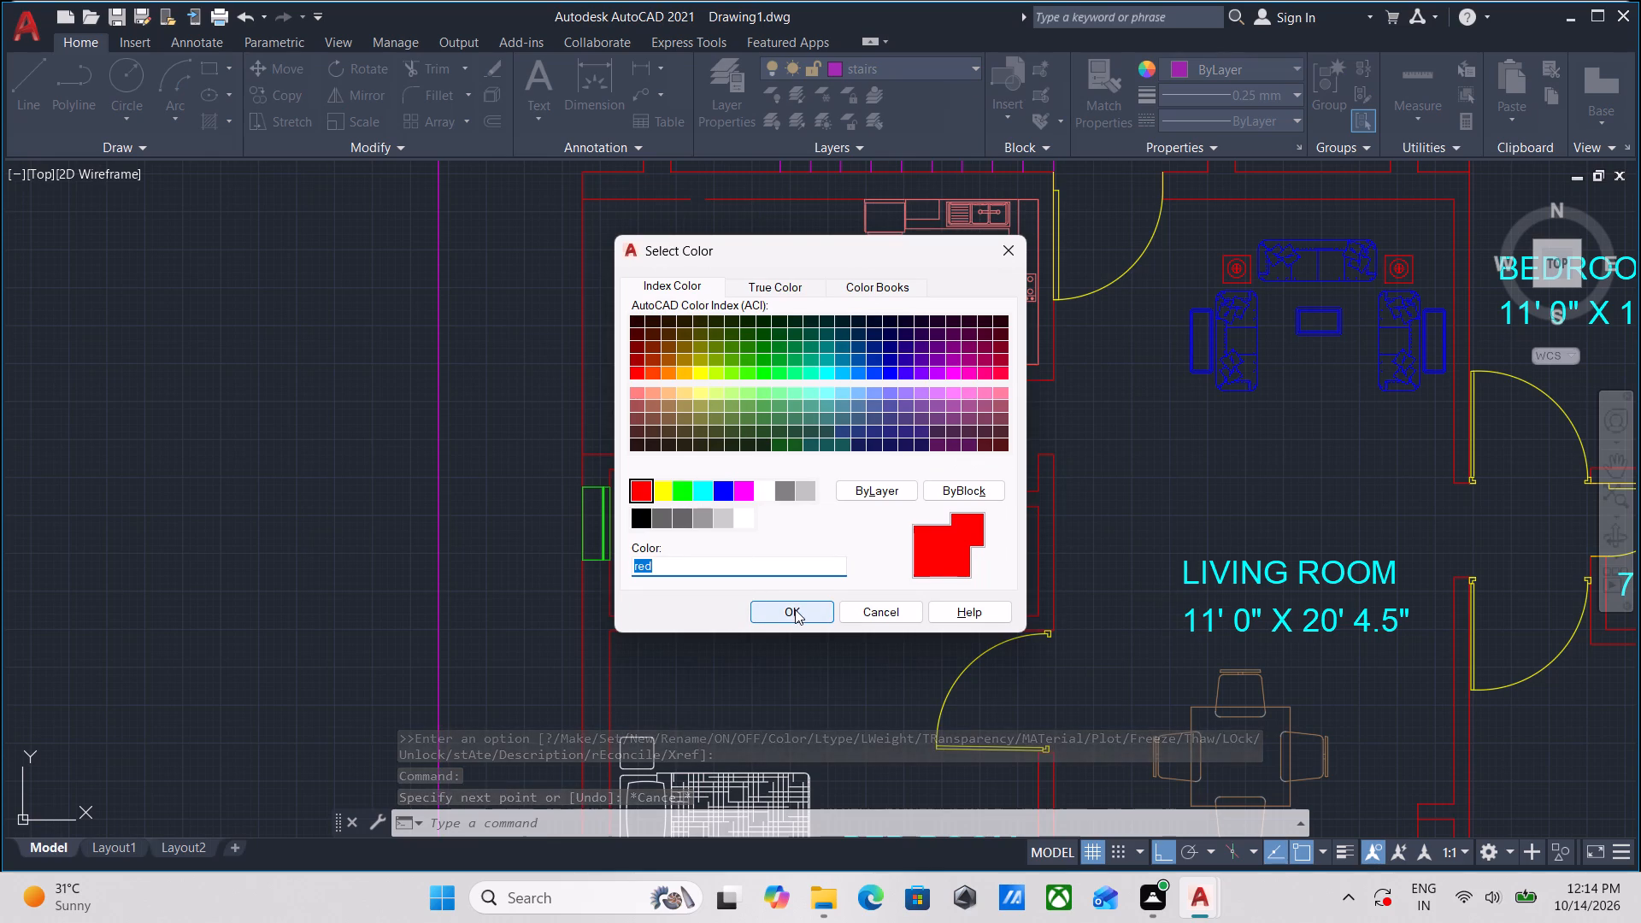
{"action": "left_click", "coordinate": [795, 608]}
{"action": "left_click", "coordinate": [921, 65]}
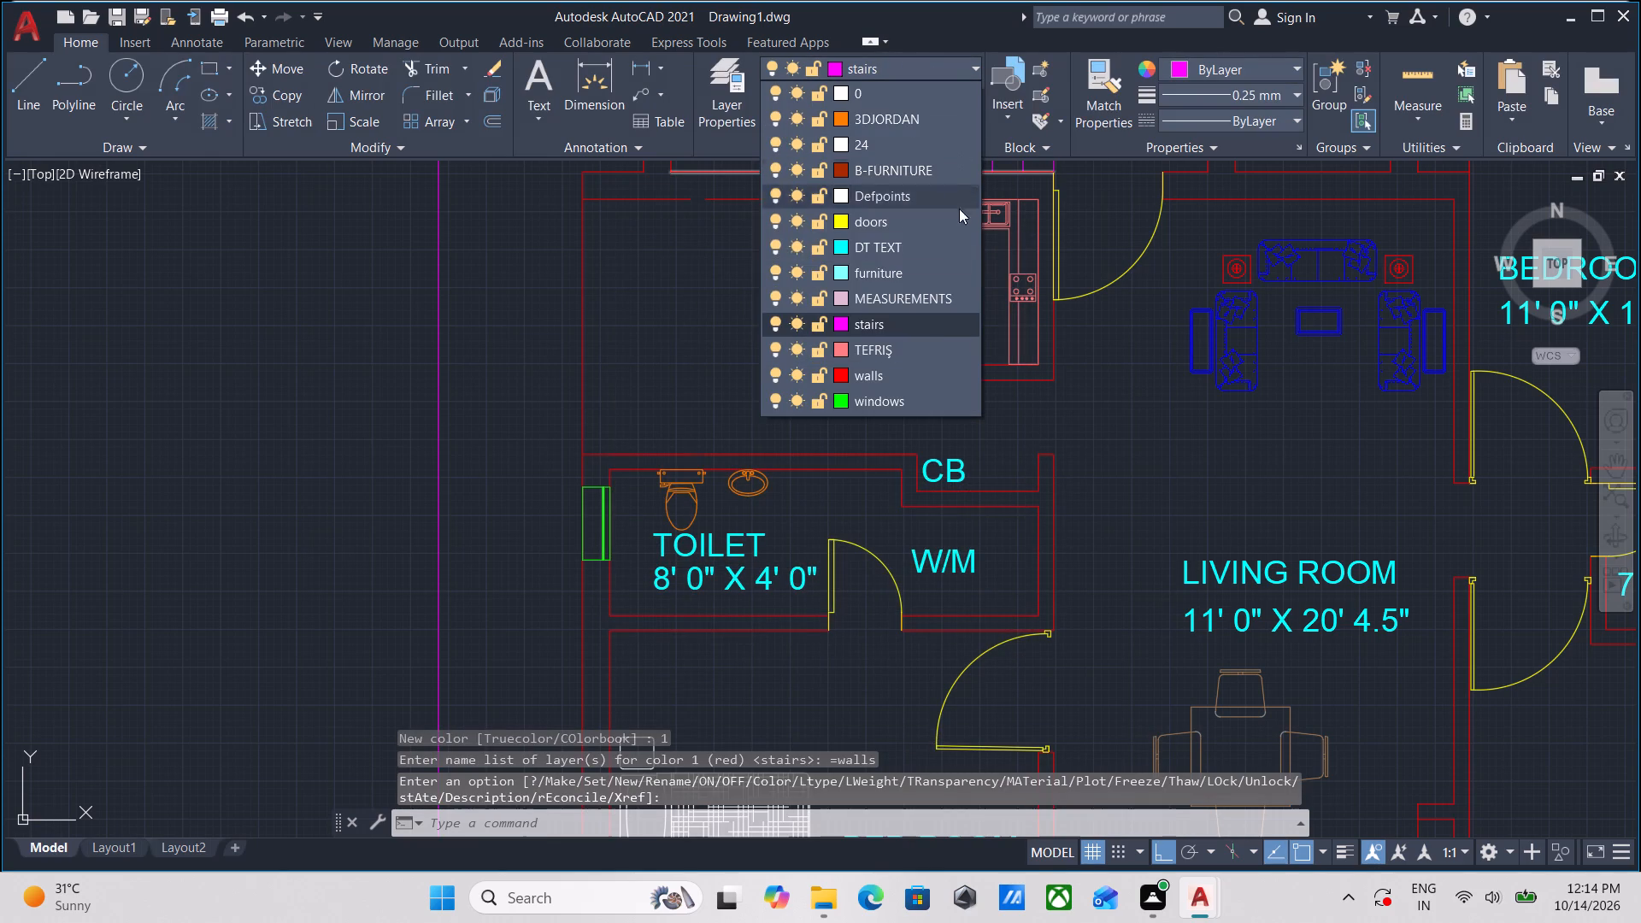
{"action": "left_click", "coordinate": [952, 379]}
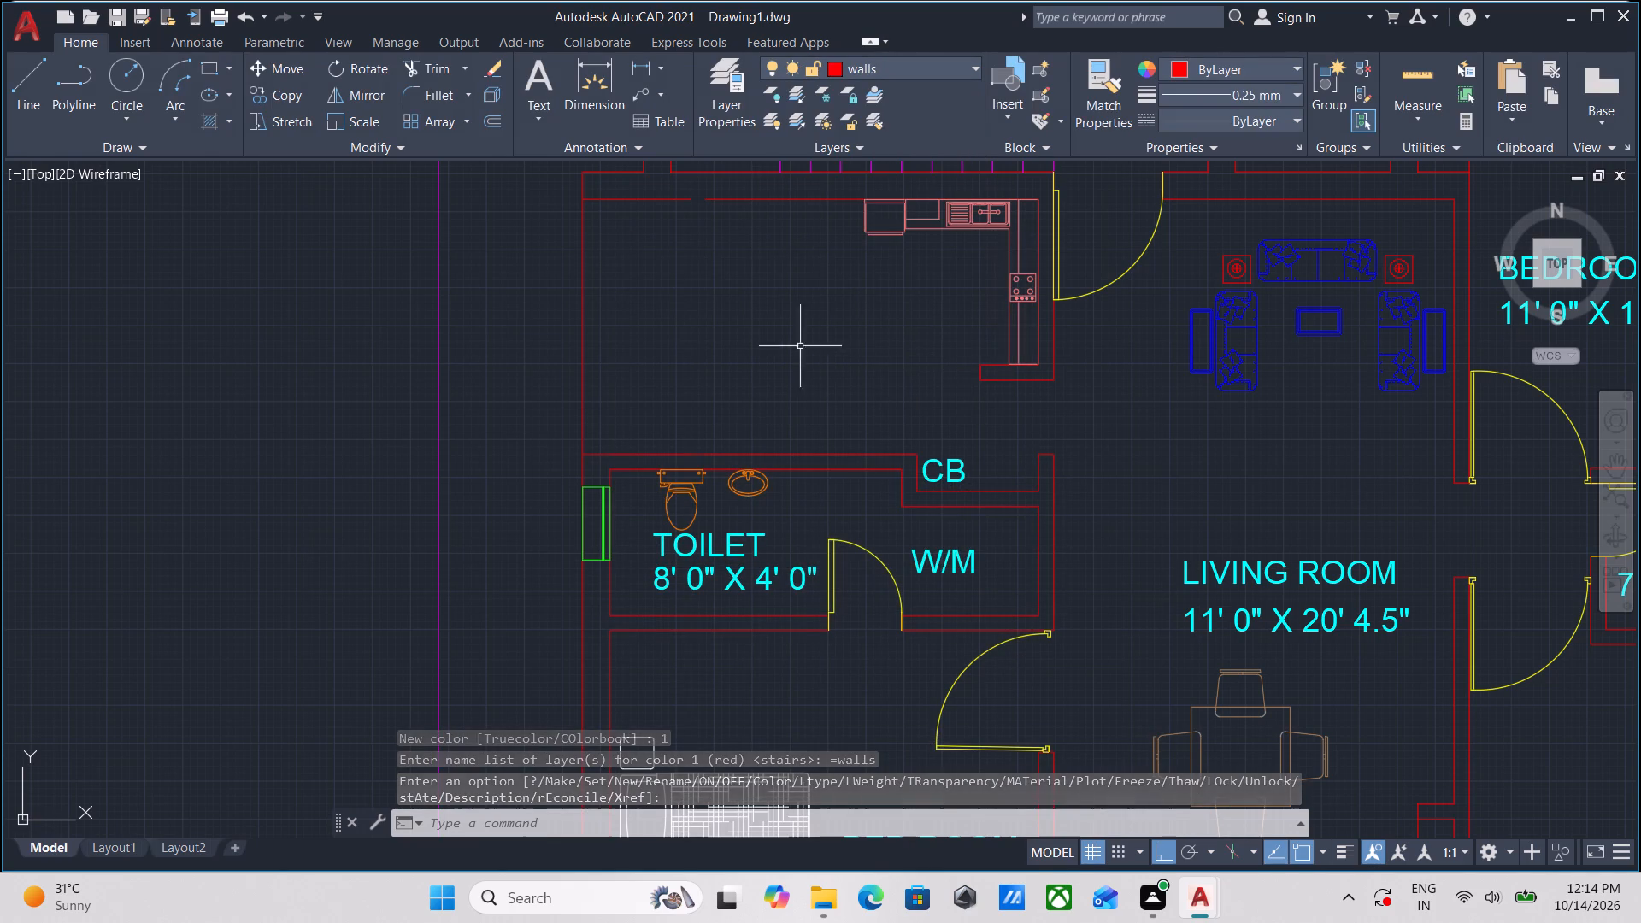
Draw the inner face of the lower flat kitchen's left wall, about 7' long, from the toilet's upper wall to the kitchen's inner top wall.
{"action": "key", "text": "l"}
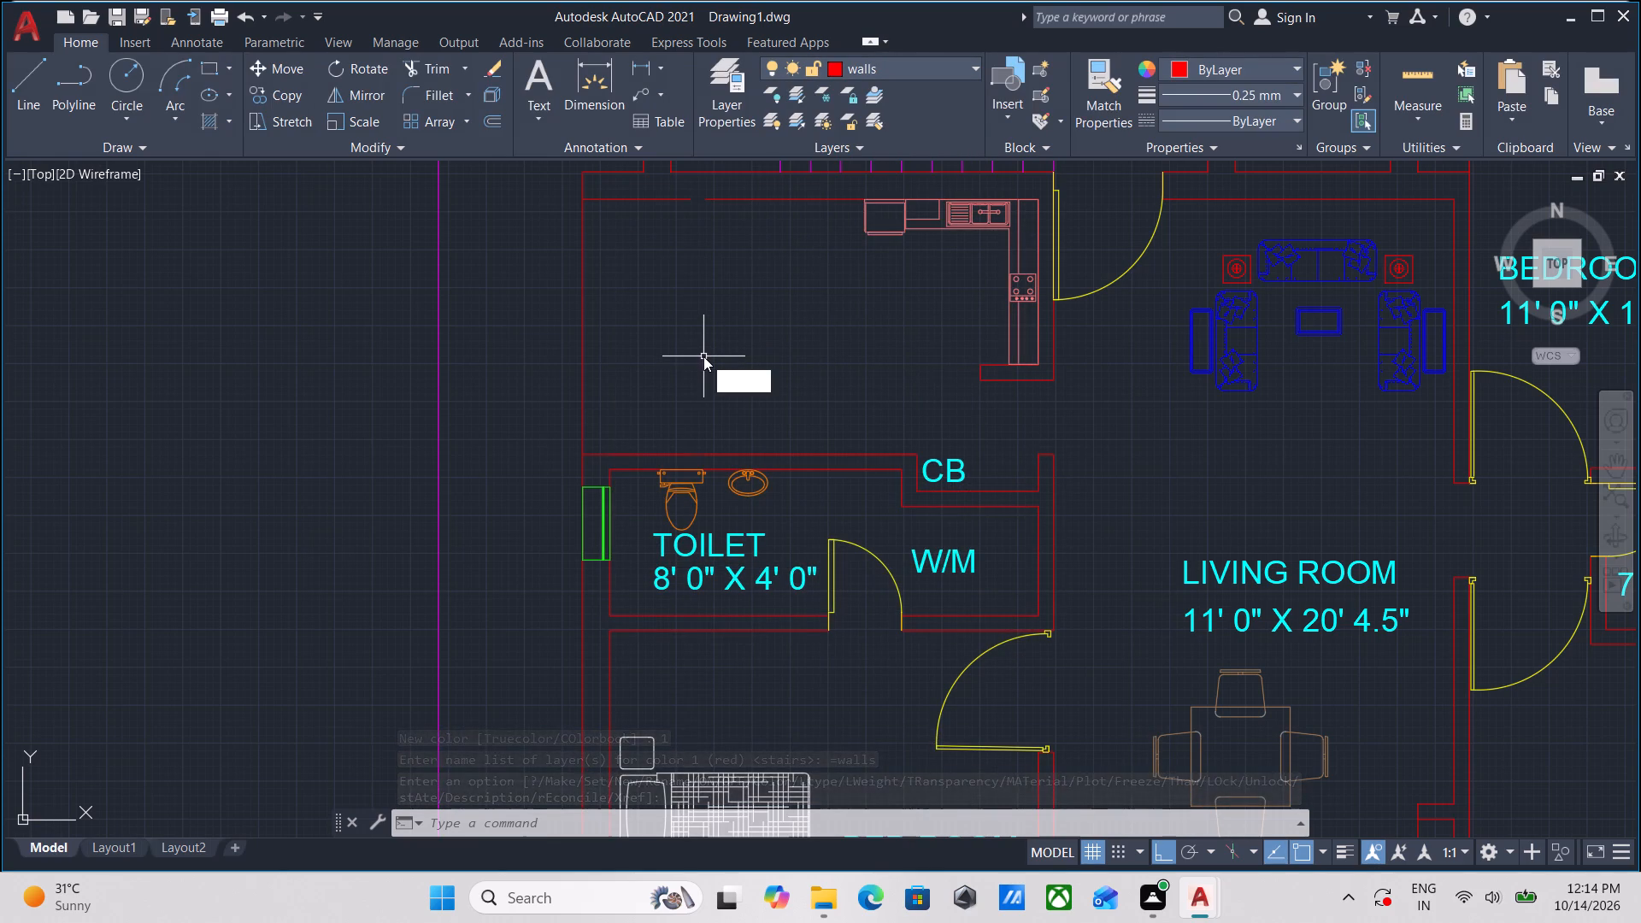
{"action": "key", "text": "Return"}
{"action": "scroll", "coordinate": [589, 461], "scroll_direction": "up", "scroll_amount": 2}
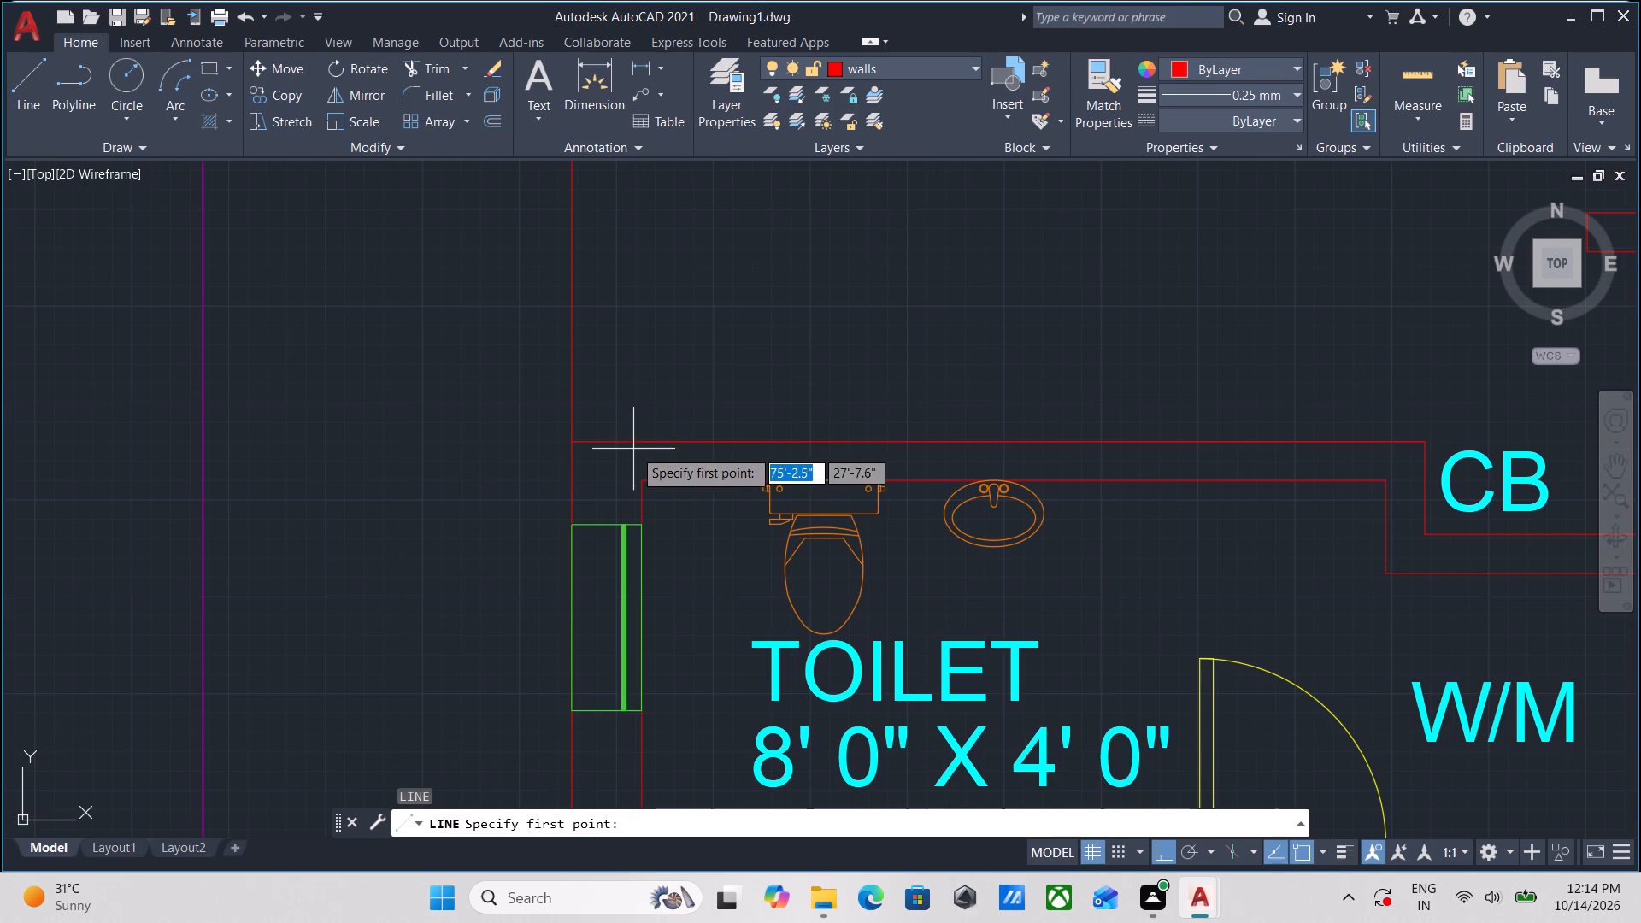
{"action": "left_click", "coordinate": [645, 438]}
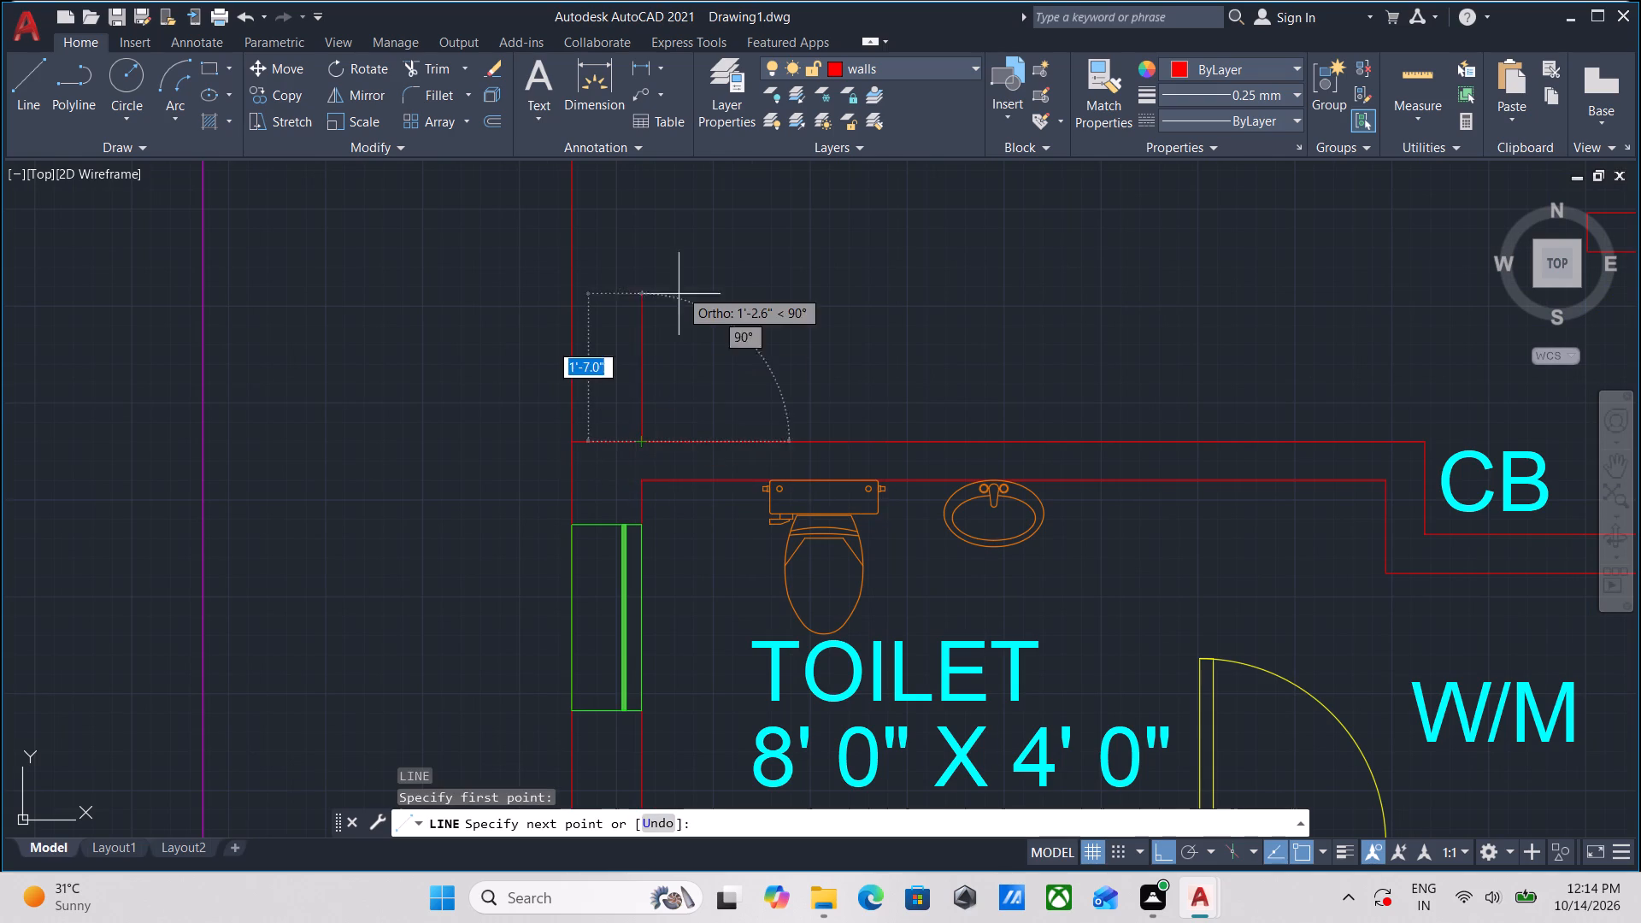
{"action": "scroll", "coordinate": [684, 258], "scroll_direction": "down", "scroll_amount": 1}
{"action": "middle_click_drag", "start_coordinate": [684, 258], "coordinate": [647, 509]}
{"action": "scroll", "coordinate": [637, 317], "scroll_direction": "down", "scroll_amount": 1}
{"action": "middle_click_drag", "start_coordinate": [637, 318], "coordinate": [626, 418]}
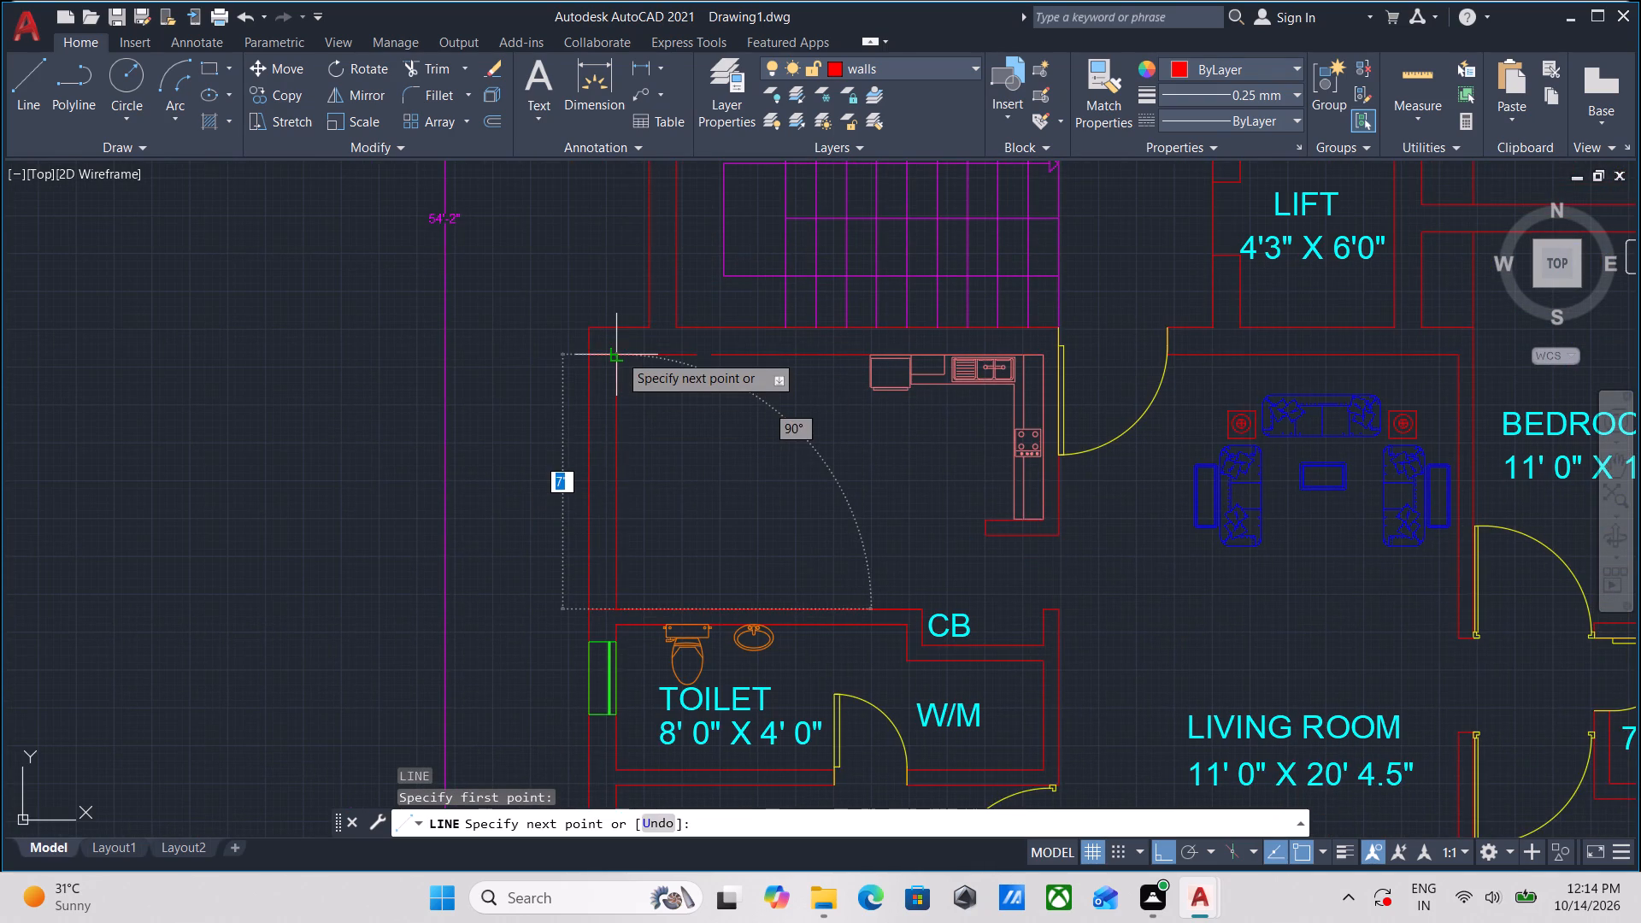
{"action": "left_click", "coordinate": [619, 354]}
{"action": "key", "text": "Escape"}
Extend the lower kitchen's inner top wall line to close the gap near its left end.
{"action": "scroll", "coordinate": [619, 354], "scroll_direction": "up", "scroll_amount": 2}
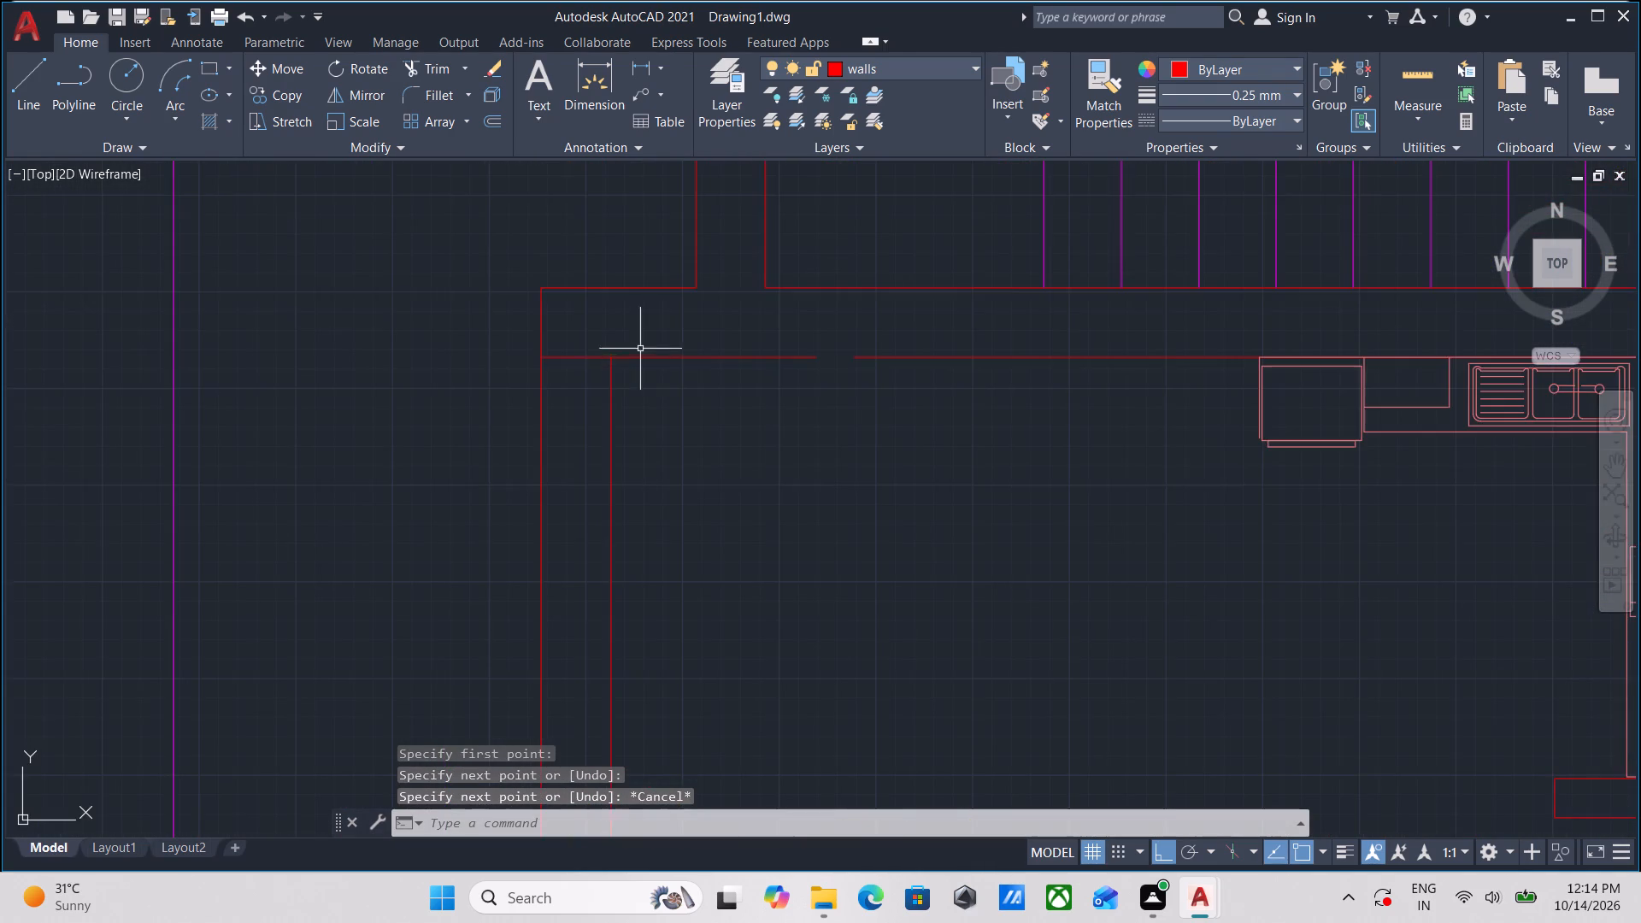
{"action": "middle_click_drag", "start_coordinate": [670, 370], "coordinate": [672, 418]}
{"action": "type", "text": "EX"}
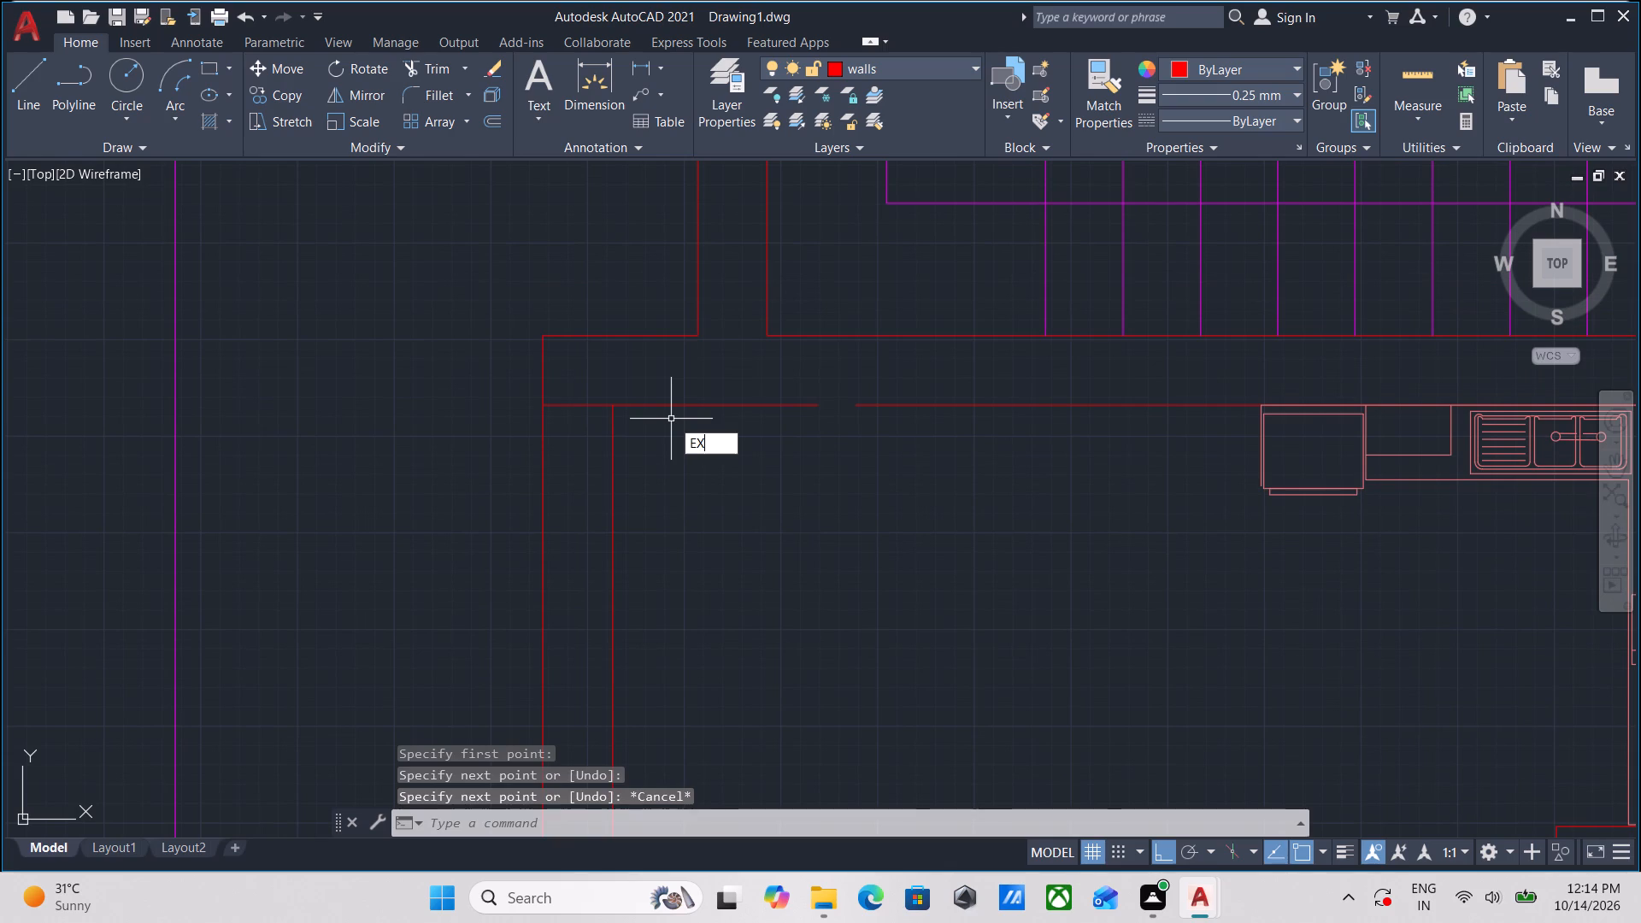
{"action": "key", "text": "Return"}
{"action": "left_click", "coordinate": [713, 406]}
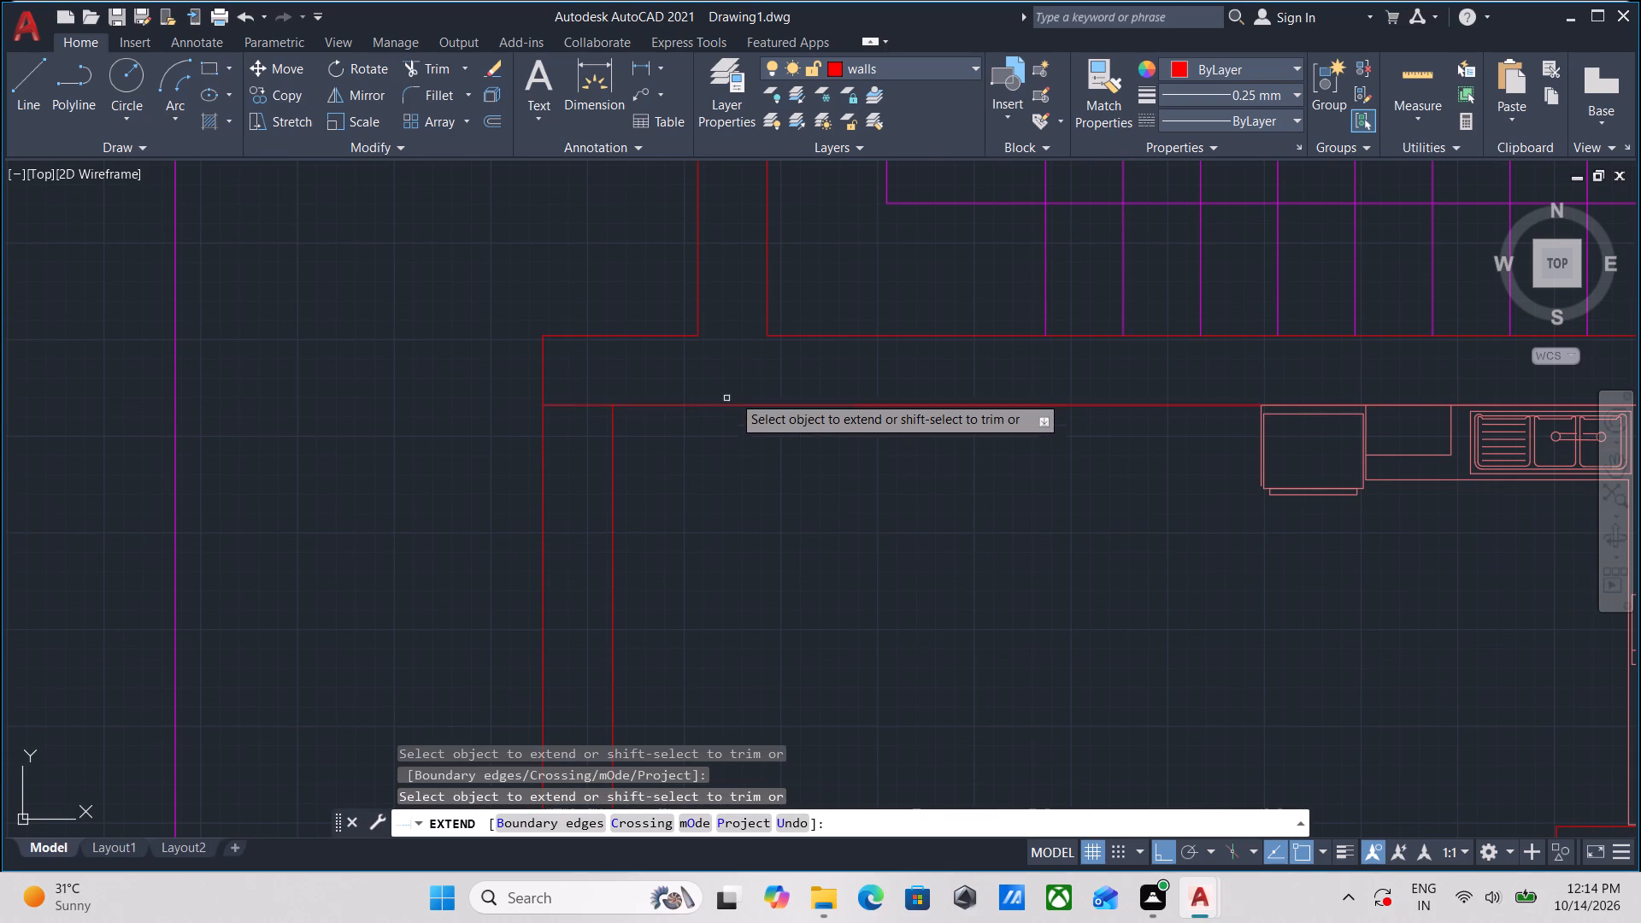
{"action": "key", "text": "Escape"}
Trim the horizontal wall lines between the two faces of the lower kitchen's left wall, at its upper and lower corners.
{"action": "middle_click_drag", "start_coordinate": [740, 468], "coordinate": [759, 440]}
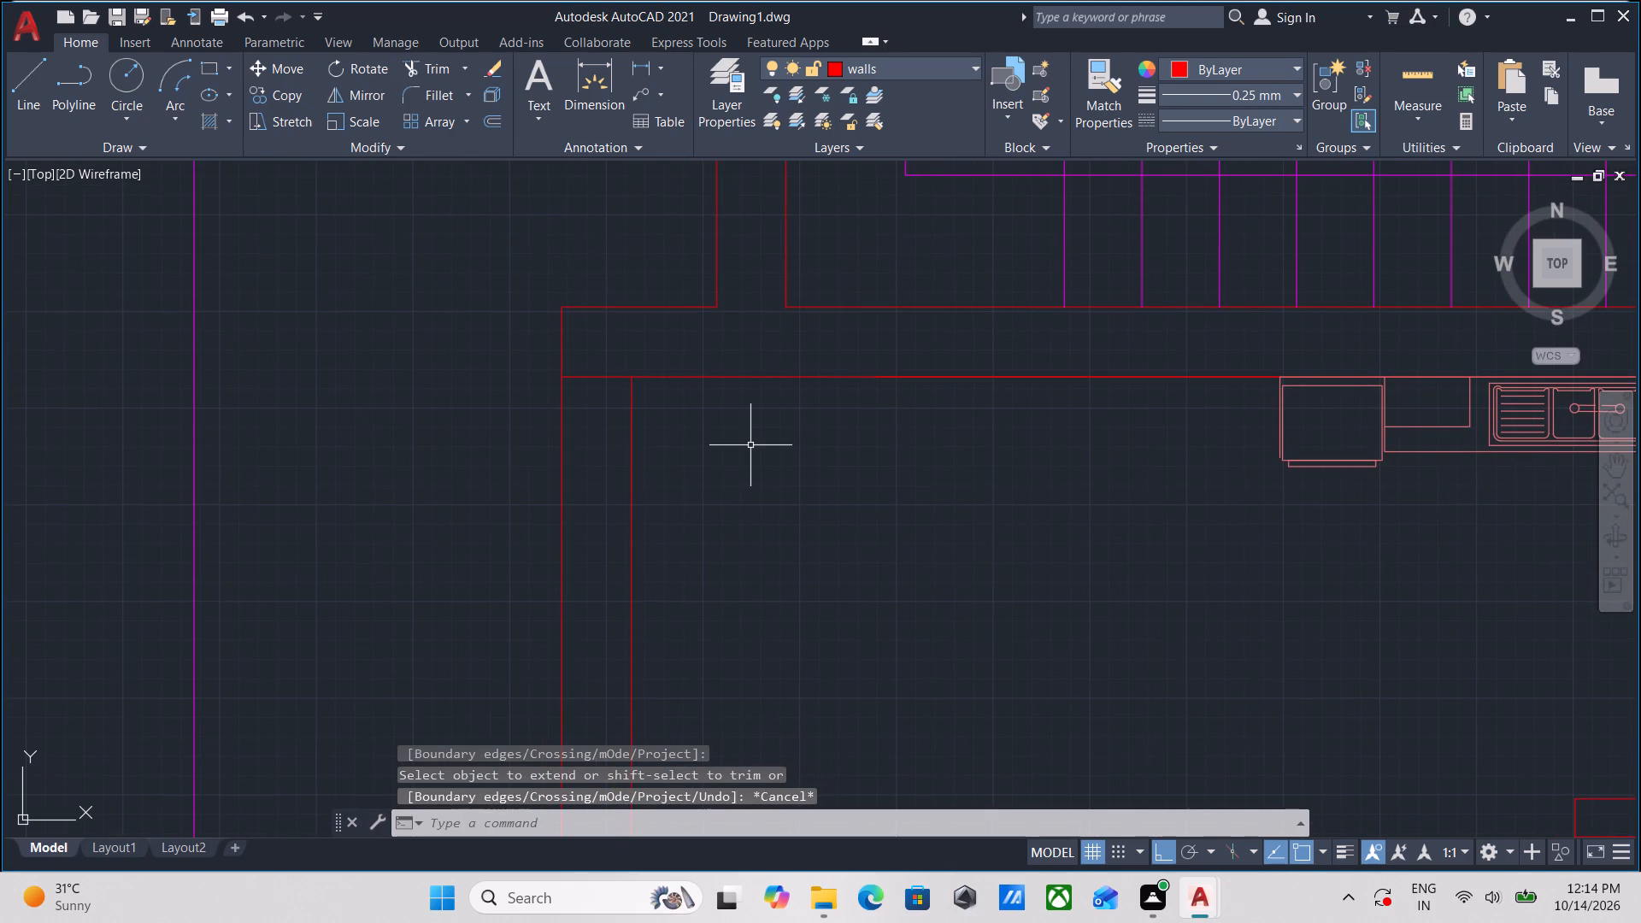
{"action": "type", "text": "TR"}
{"action": "key", "text": "Return"}
{"action": "left_click", "coordinate": [591, 439]}
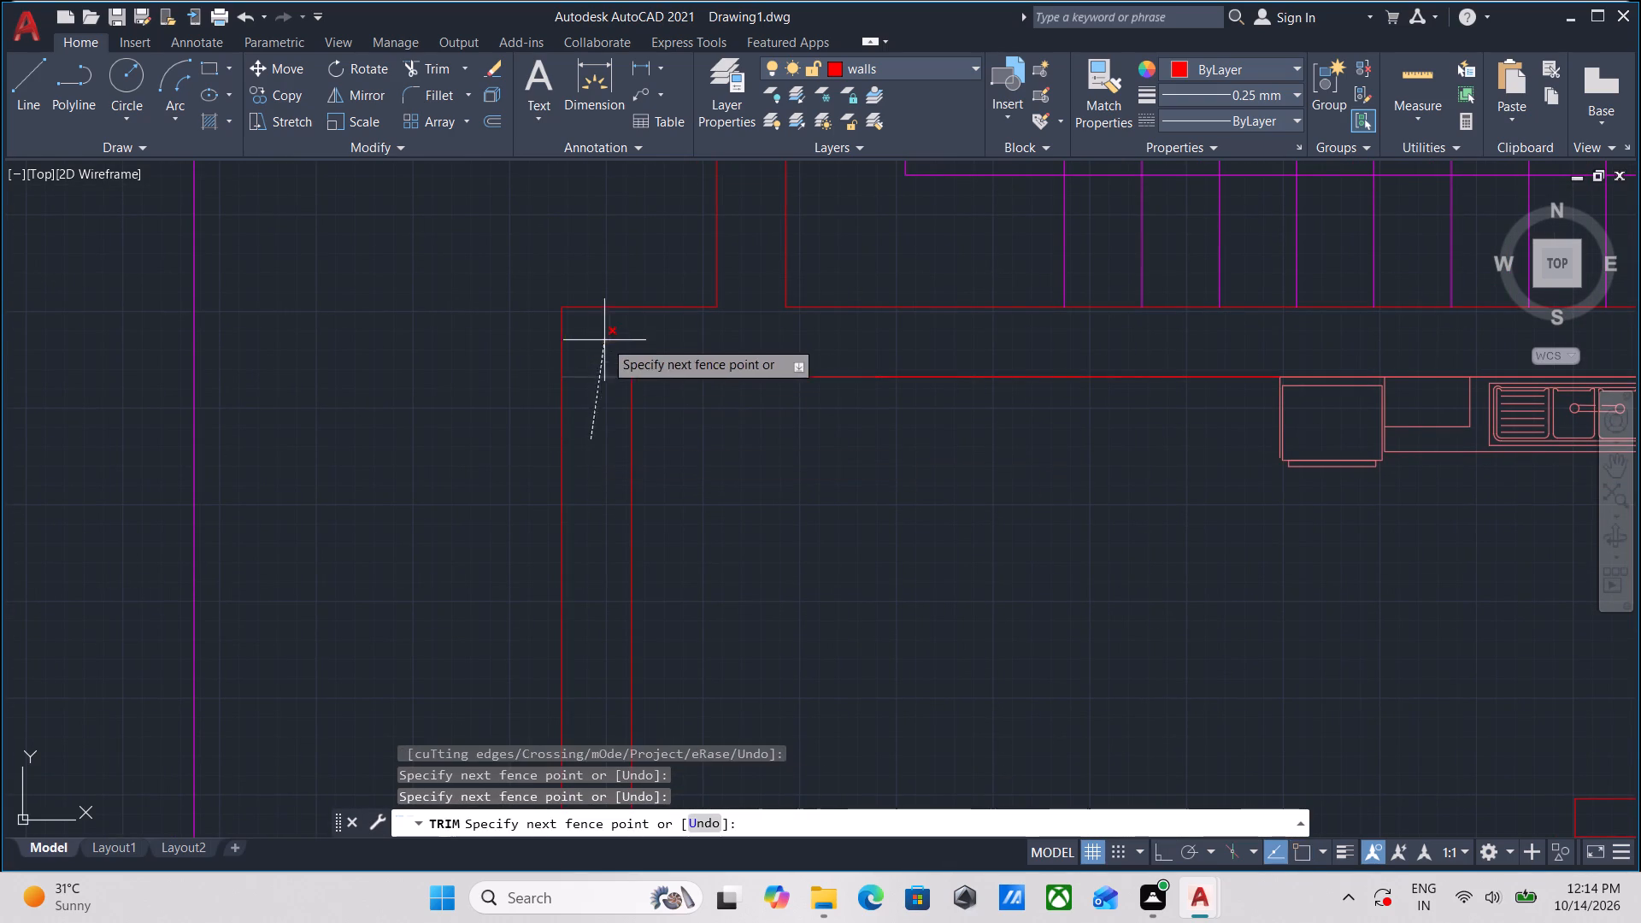
{"action": "left_click", "coordinate": [604, 340]}
{"action": "scroll", "coordinate": [659, 373], "scroll_direction": "down", "scroll_amount": 4}
{"action": "middle_click_drag", "start_coordinate": [756, 446], "coordinate": [682, 437]}
{"action": "scroll", "coordinate": [623, 556], "scroll_direction": "up", "scroll_amount": 2}
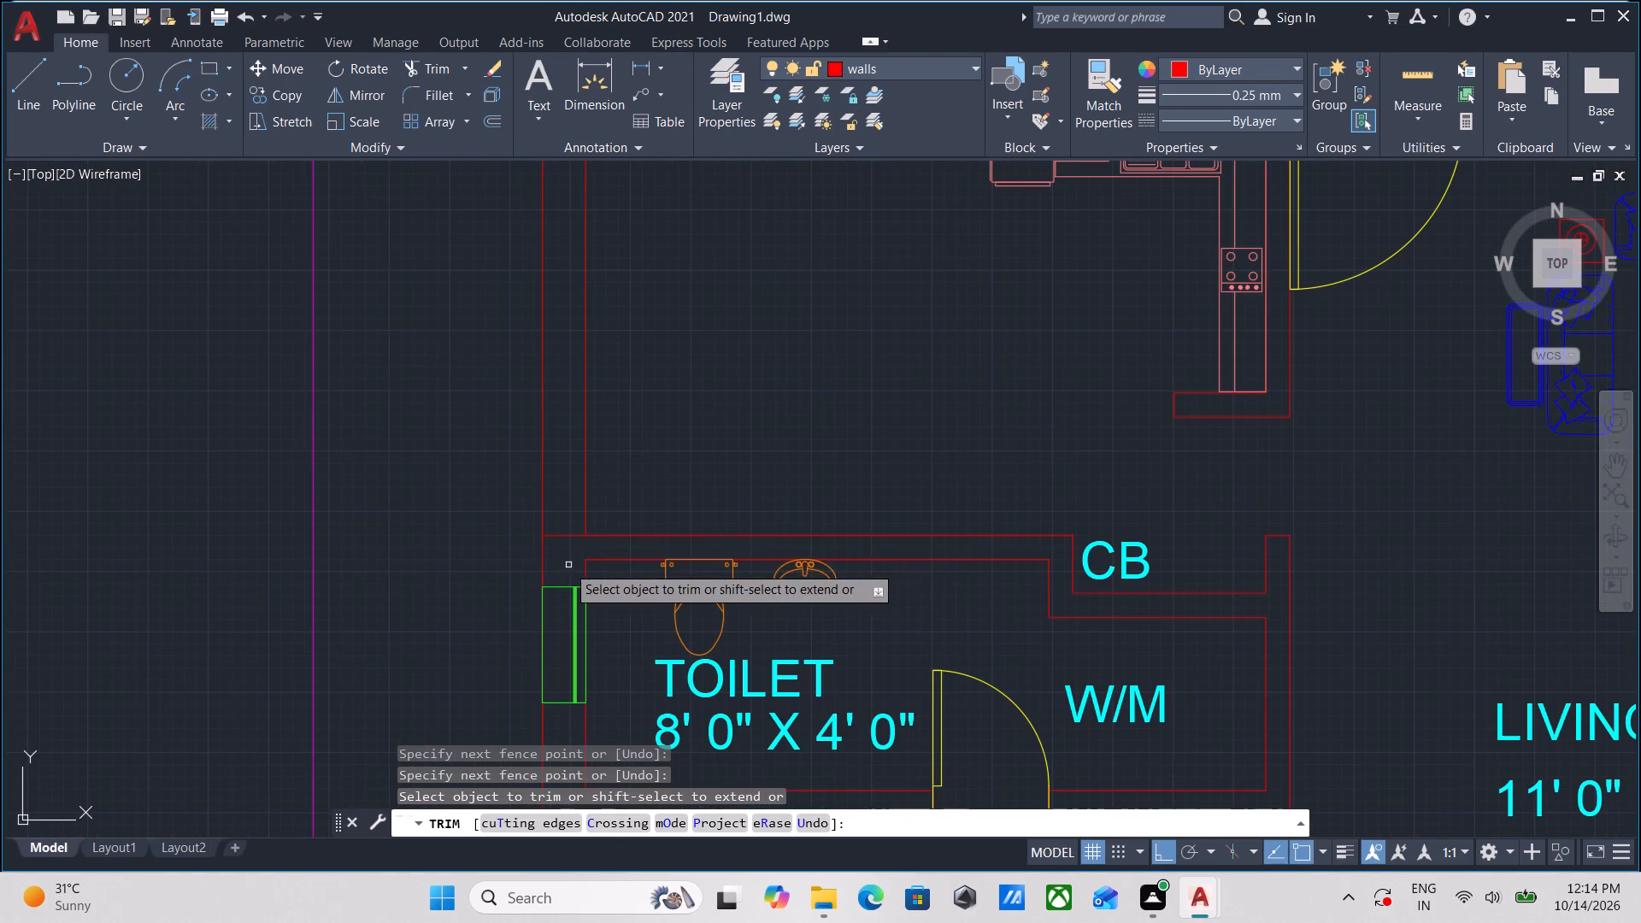
{"action": "left_click", "coordinate": [564, 544]}
{"action": "left_click", "coordinate": [562, 491]}
{"action": "scroll", "coordinate": [658, 440], "scroll_direction": "down", "scroll_amount": 2}
{"action": "middle_click_drag", "start_coordinate": [682, 431], "coordinate": [623, 526]}
{"action": "middle_click_drag", "start_coordinate": [649, 483], "coordinate": [610, 523]}
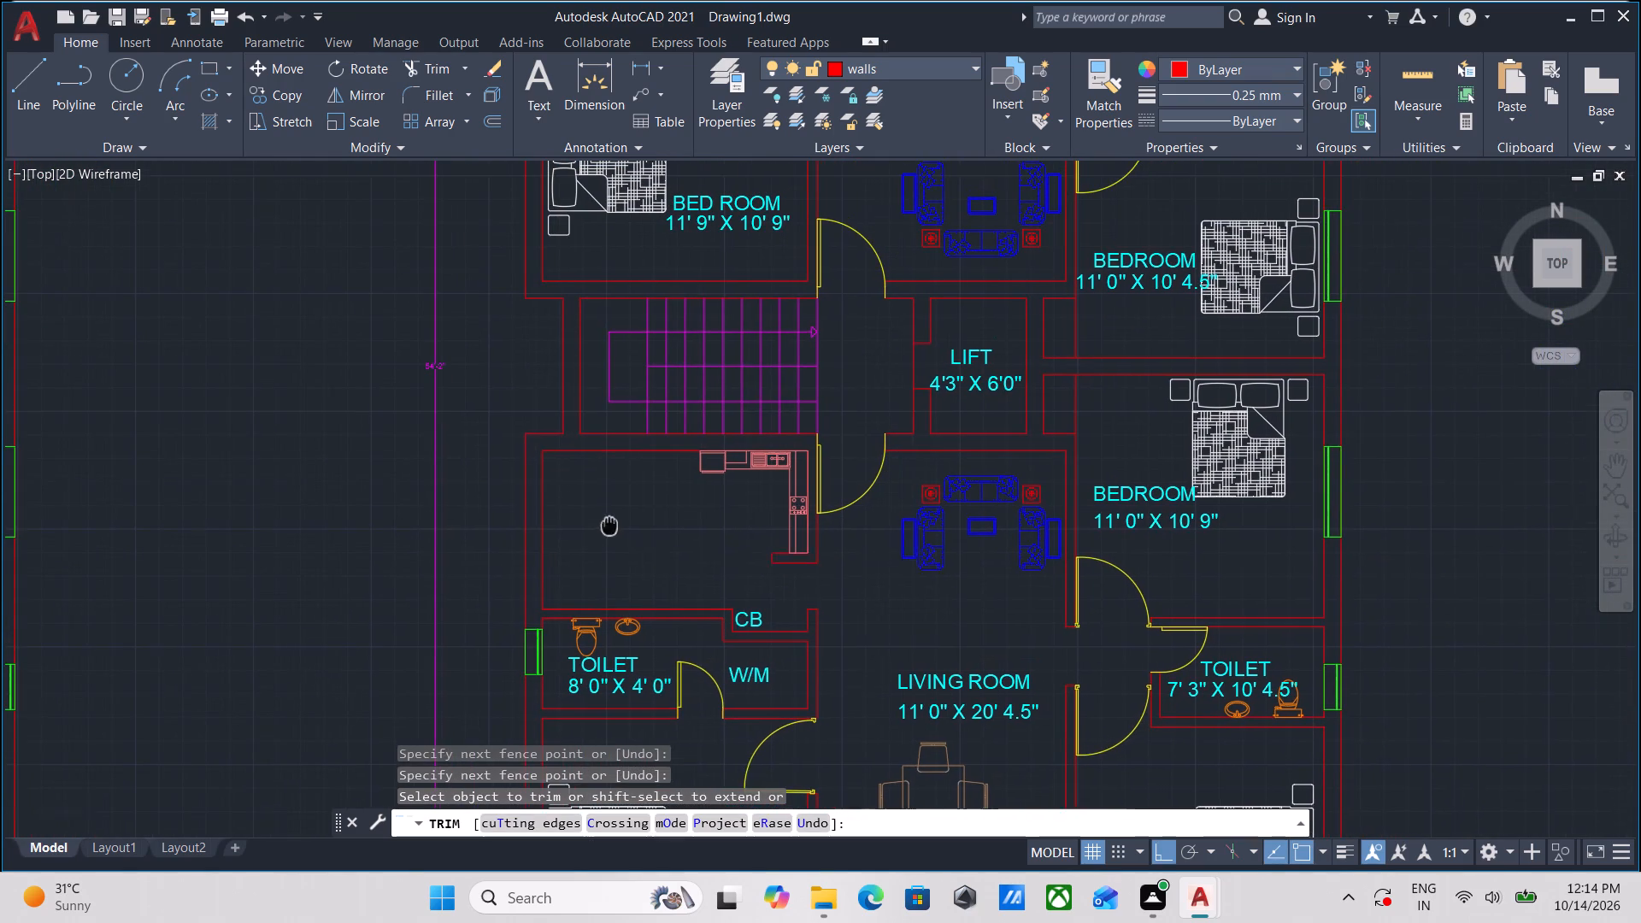
{"action": "middle_click_drag", "start_coordinate": [625, 514], "coordinate": [536, 571]}
{"action": "scroll", "coordinate": [537, 572], "scroll_direction": "down", "scroll_amount": 1}
{"action": "middle_click_drag", "start_coordinate": [537, 572], "coordinate": [509, 578]}
{"action": "middle_click_drag", "start_coordinate": [509, 578], "coordinate": [524, 441]}
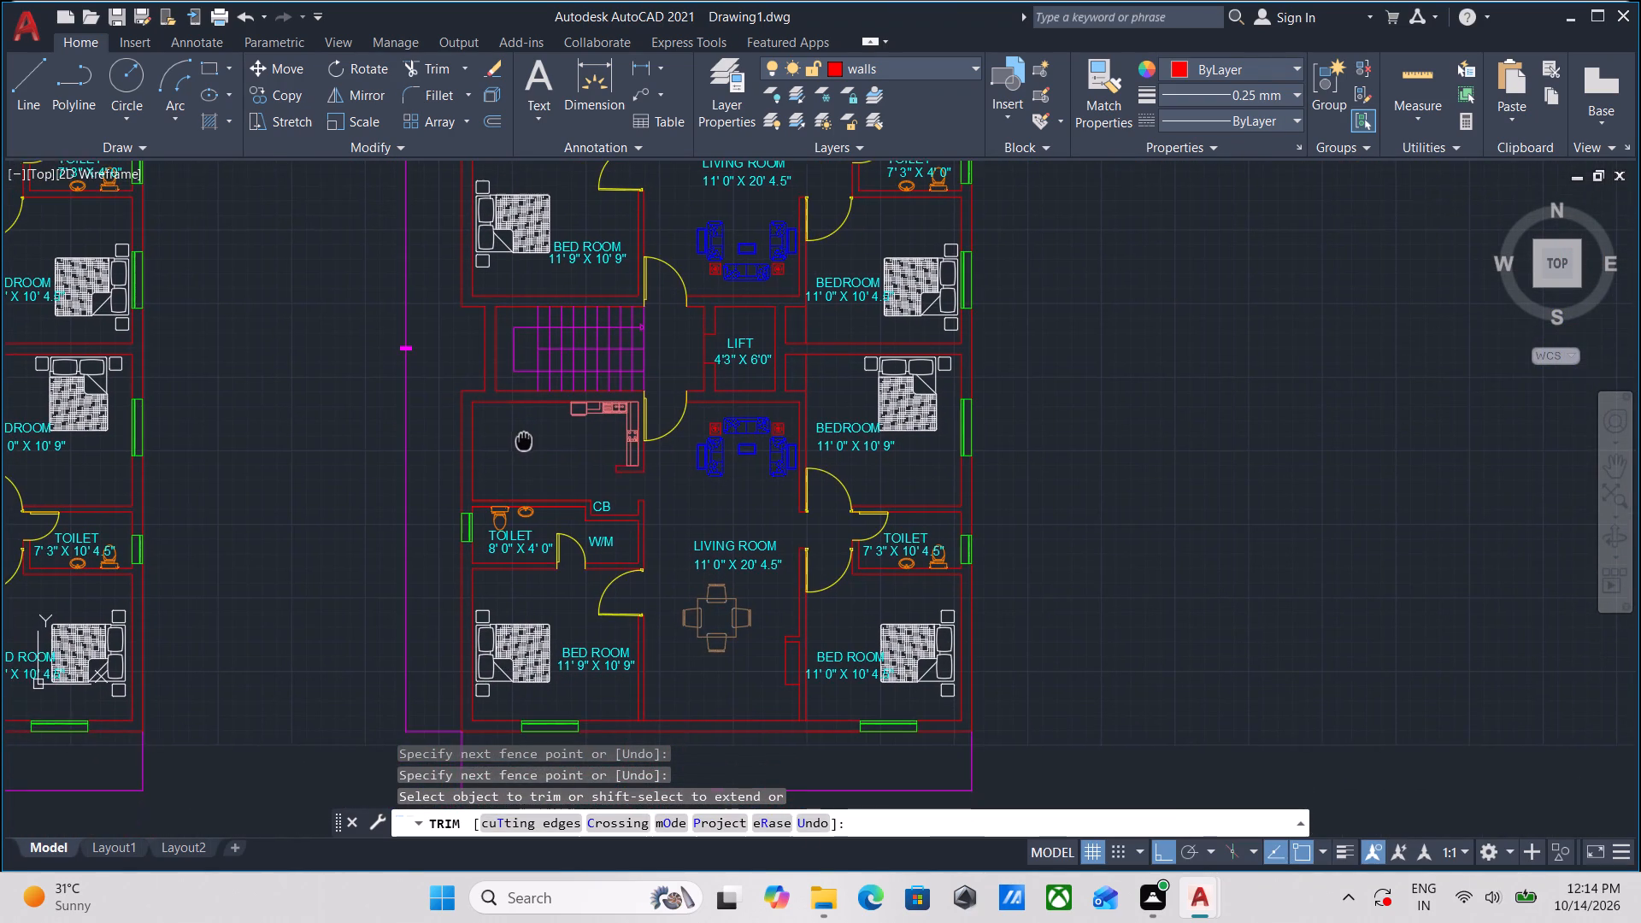
{"action": "middle_click_drag", "start_coordinate": [524, 441], "coordinate": [524, 440]}
{"action": "scroll", "coordinate": [524, 439], "scroll_direction": "down", "scroll_amount": 1}
{"action": "middle_click_drag", "start_coordinate": [524, 439], "coordinate": [520, 592]}
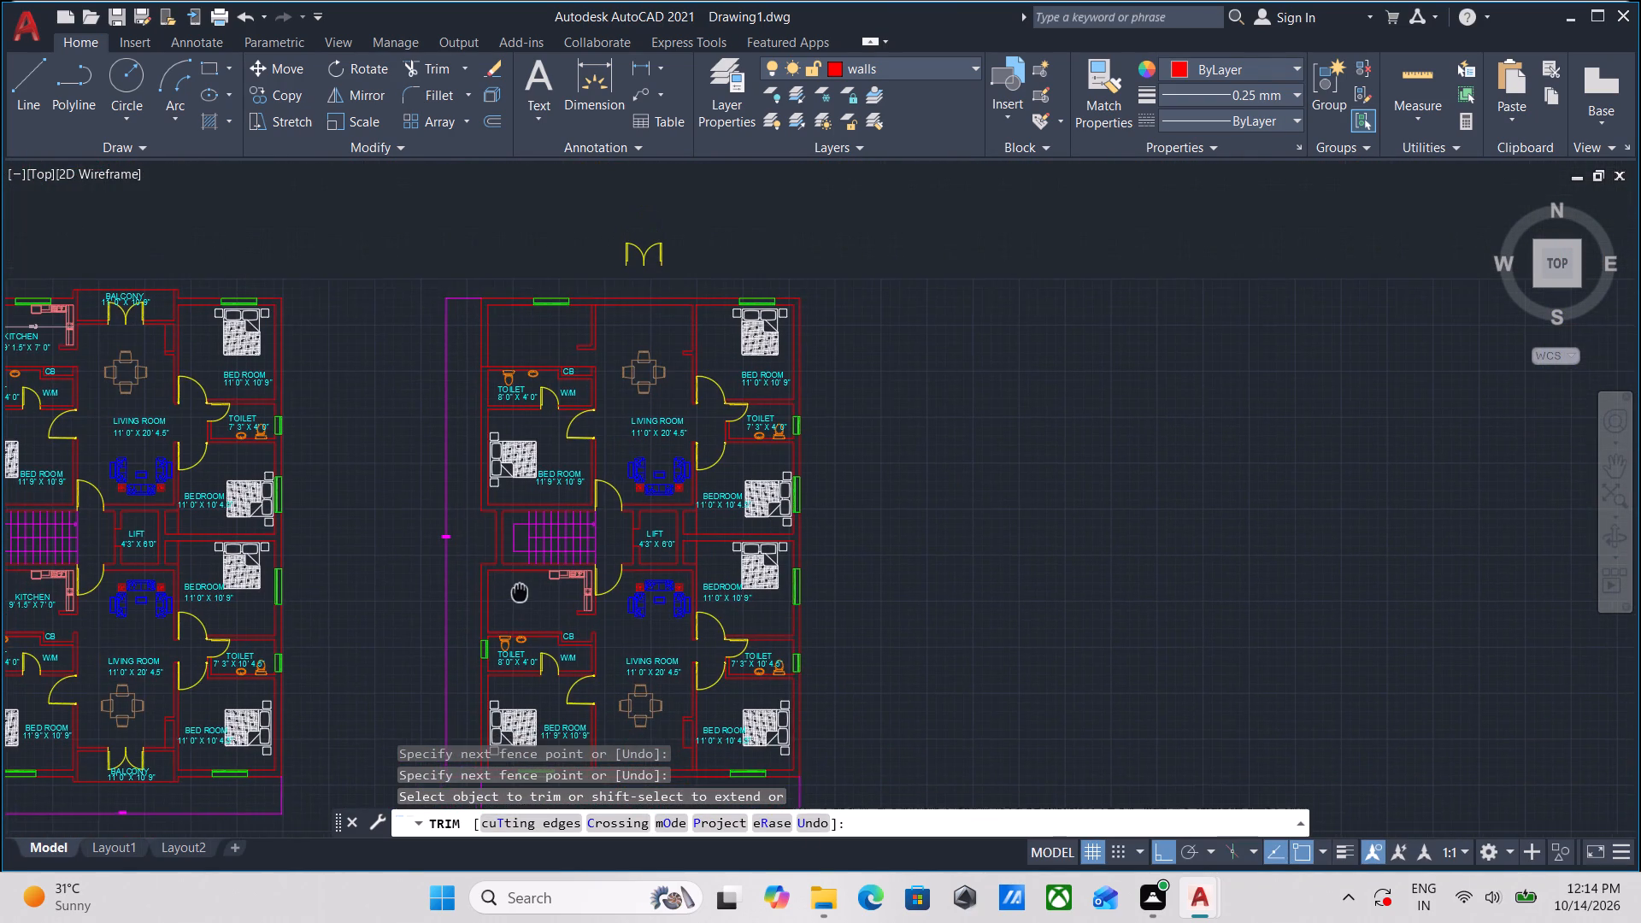
{"action": "middle_click_drag", "start_coordinate": [520, 592], "coordinate": [520, 591]}
{"action": "key", "text": "Escape"}
Trim the inner top wall line between the faces of the partition separating the empty upper room from the living room.
{"action": "scroll", "coordinate": [590, 288], "scroll_direction": "up", "scroll_amount": 4}
{"action": "key", "text": "Escape"}
{"action": "middle_click_drag", "start_coordinate": [627, 341], "coordinate": [609, 425]}
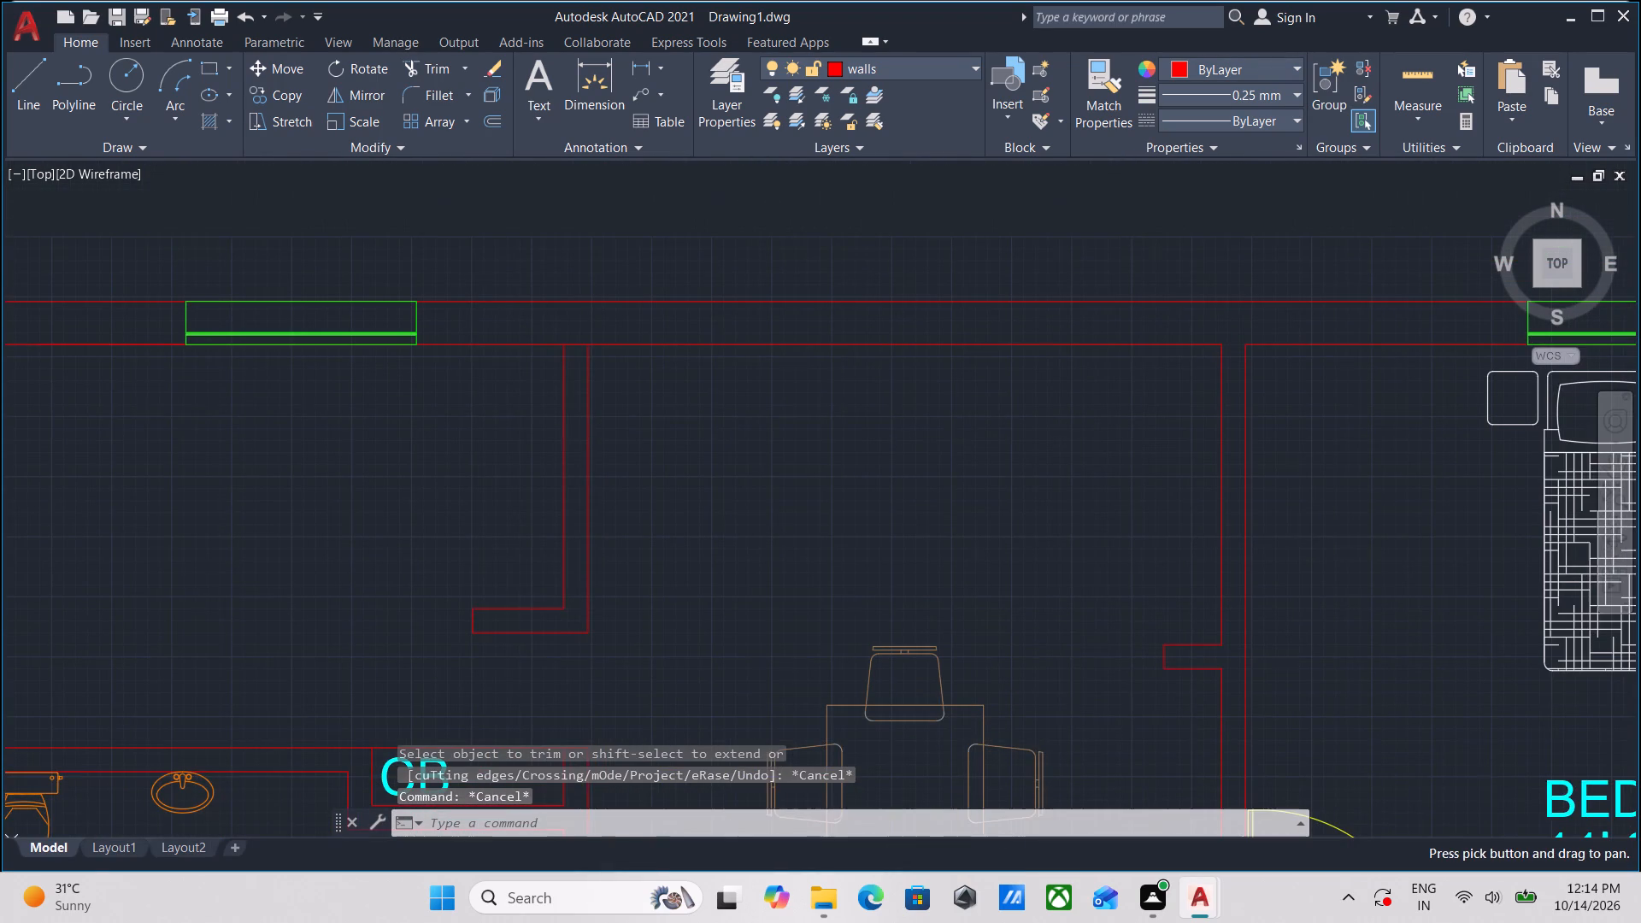
{"action": "type", "text": "TR"}
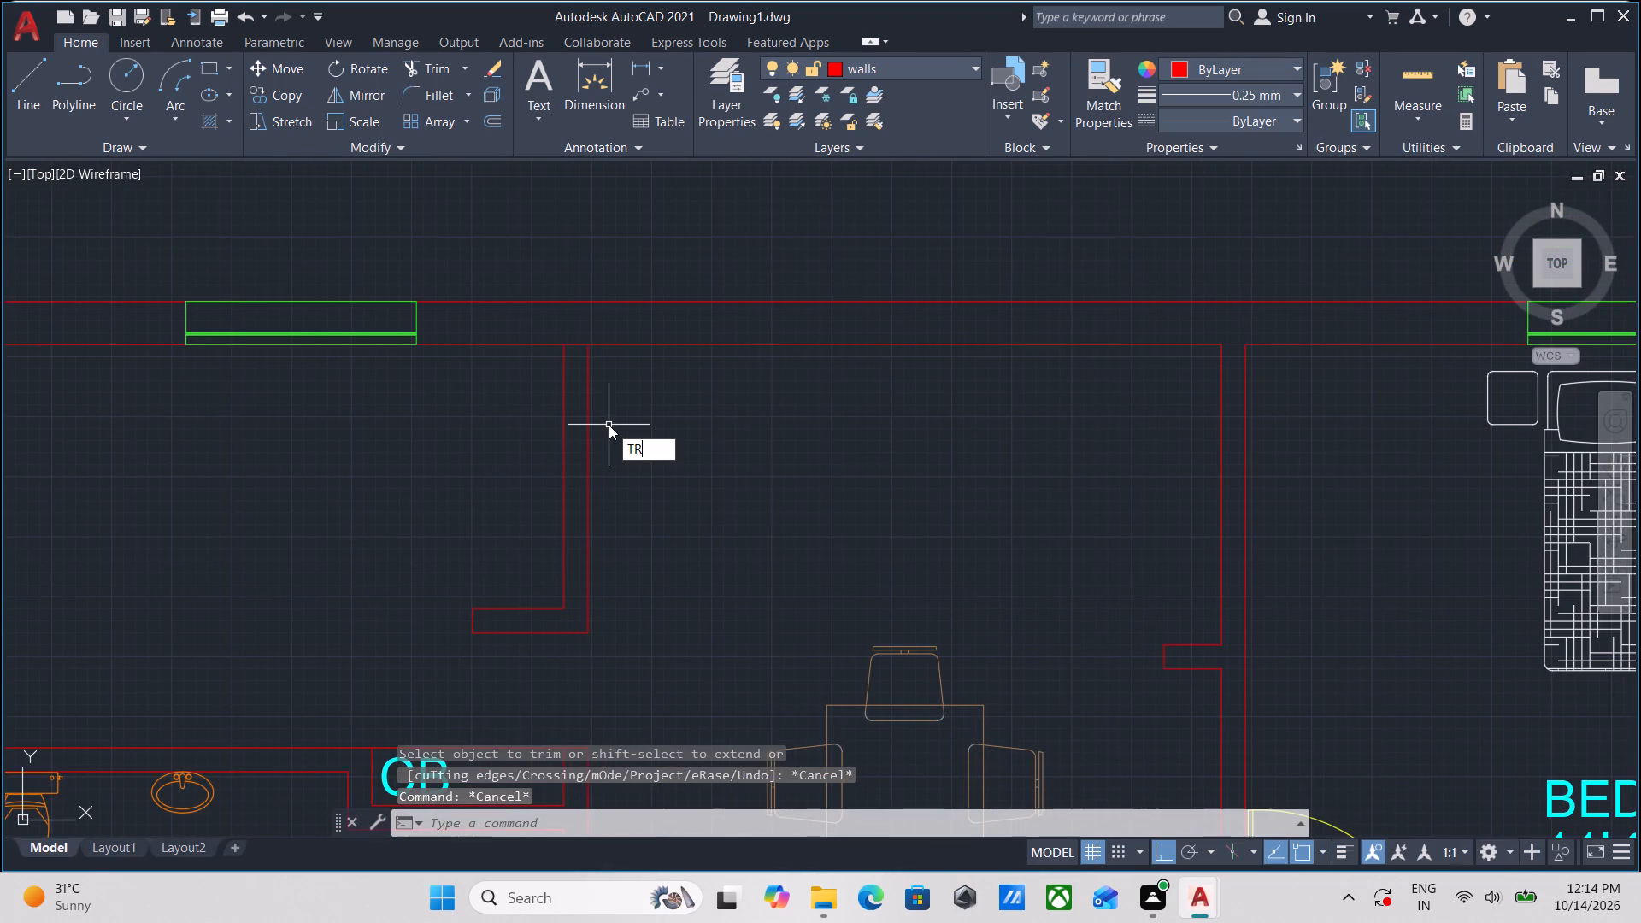
{"action": "key", "text": "Return"}
{"action": "scroll", "coordinate": [589, 365], "scroll_direction": "up", "scroll_amount": 3}
{"action": "left_click", "coordinate": [526, 353]}
{"action": "left_click", "coordinate": [524, 228]}
{"action": "scroll", "coordinate": [735, 389], "scroll_direction": "down", "scroll_amount": 2}
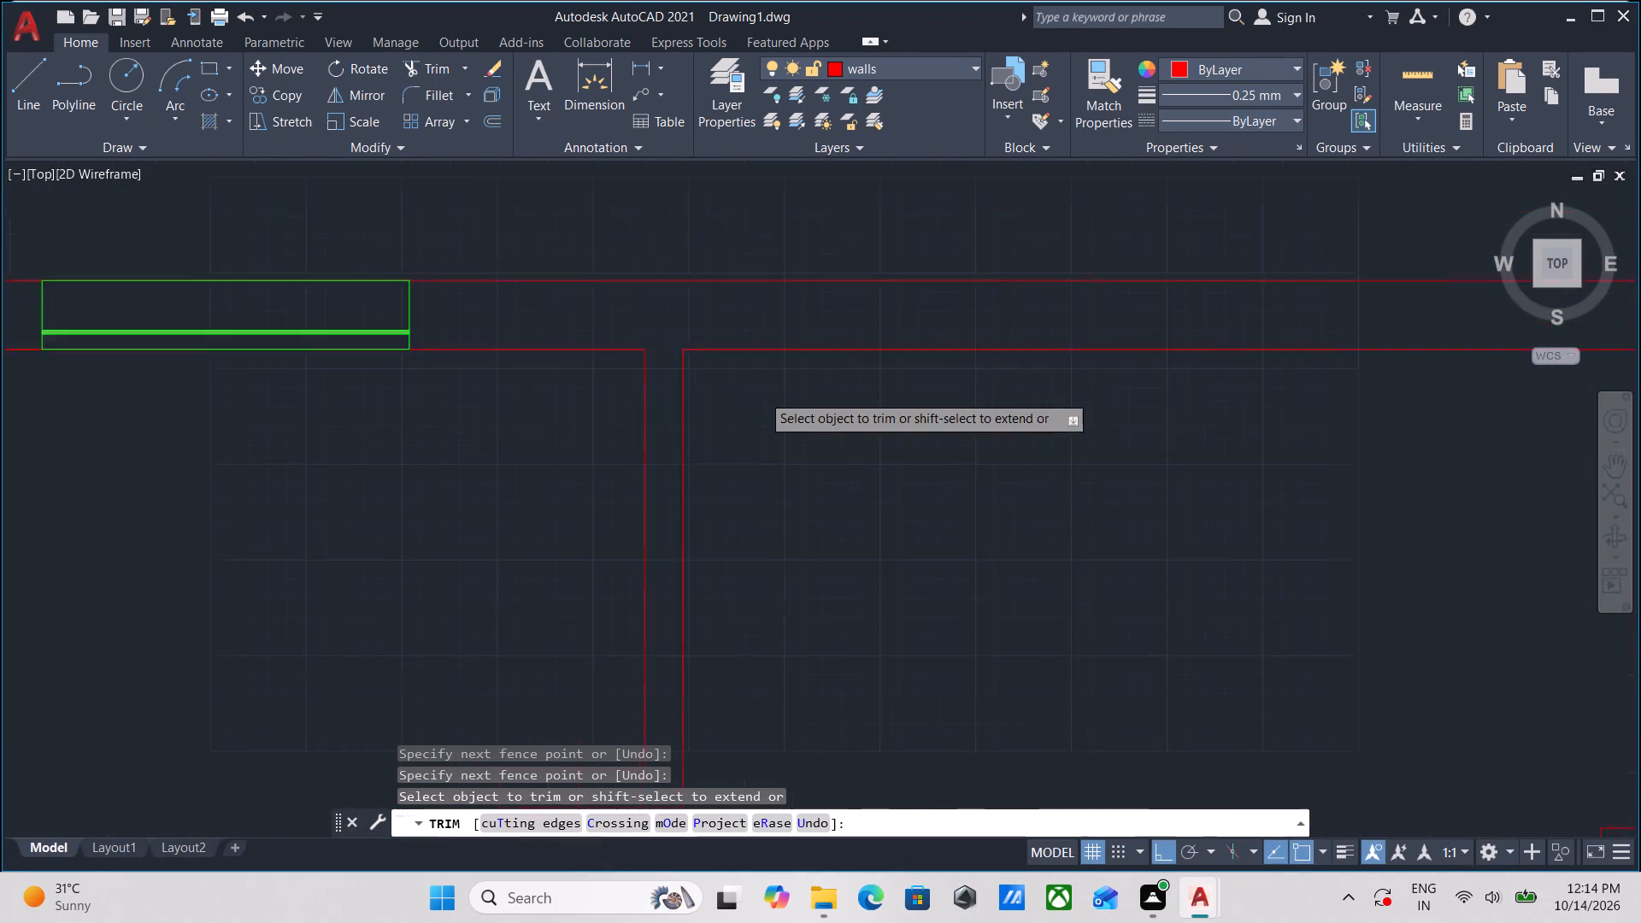
{"action": "scroll", "coordinate": [764, 395], "scroll_direction": "down", "scroll_amount": 1}
{"action": "middle_click_drag", "start_coordinate": [765, 395], "coordinate": [483, 389]}
{"action": "scroll", "coordinate": [779, 461], "scroll_direction": "down", "scroll_amount": 1}
{"action": "middle_click_drag", "start_coordinate": [783, 450], "coordinate": [813, 315]}
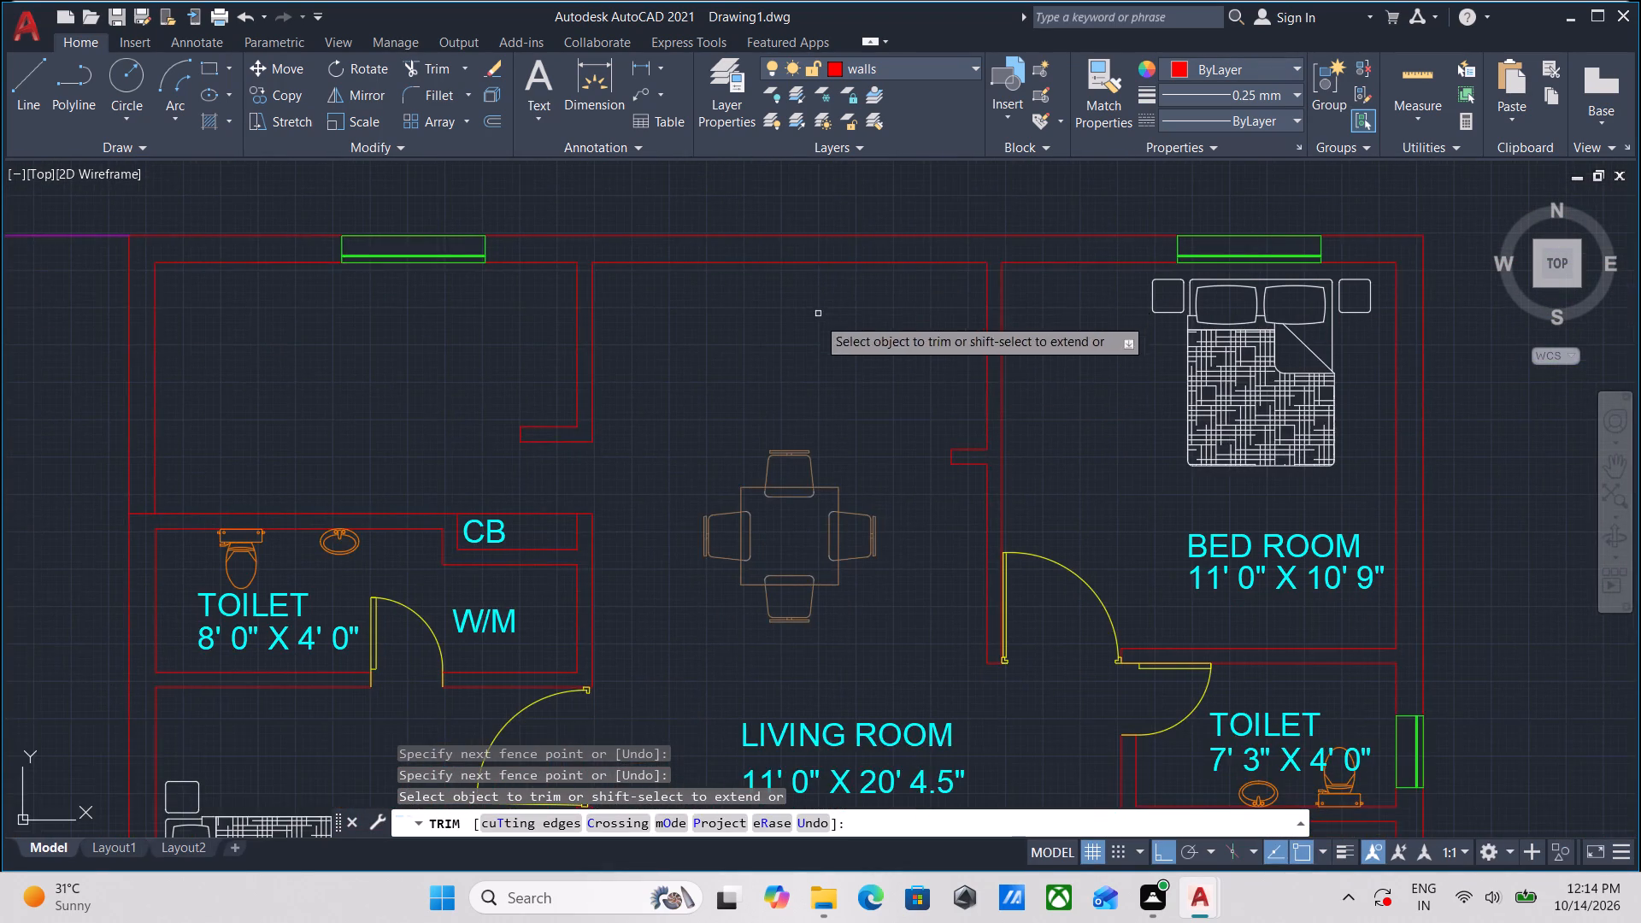
{"action": "scroll", "coordinate": [821, 368], "scroll_direction": "down", "scroll_amount": 1}
{"action": "middle_click_drag", "start_coordinate": [832, 356], "coordinate": [857, 295]}
{"action": "key", "text": "Escape"}
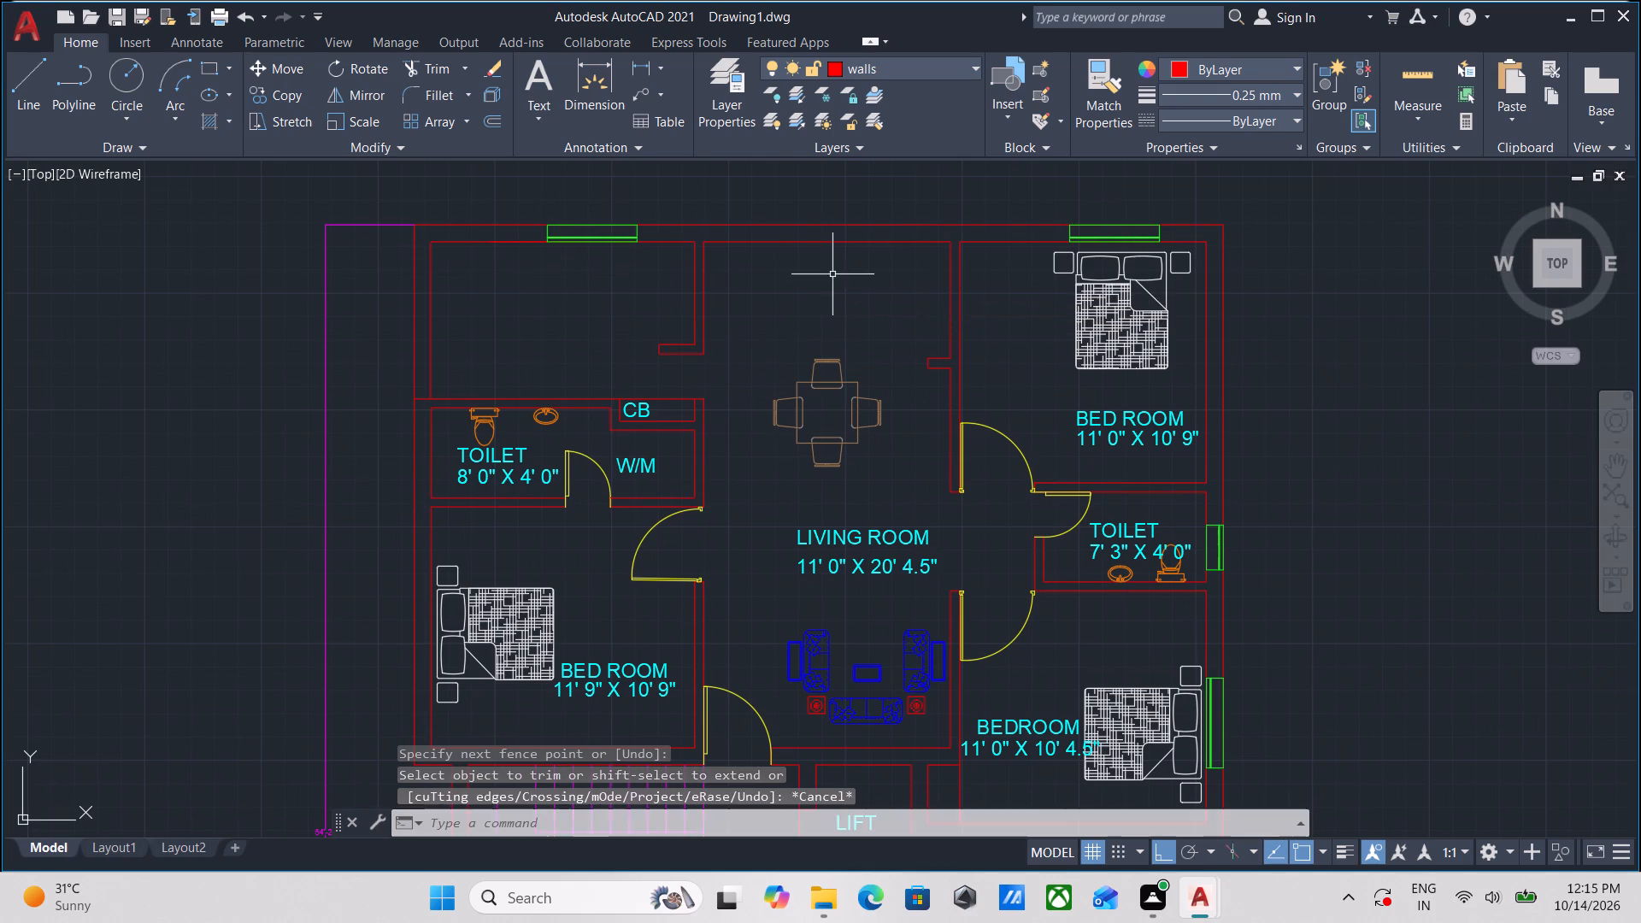
Draw a 9" line across the top outer wall at the midpoint of the upper living room's inner wall line.
{"action": "scroll", "coordinate": [832, 274], "scroll_direction": "up", "scroll_amount": 1}
{"action": "middle_click_drag", "start_coordinate": [832, 274], "coordinate": [812, 379]}
{"action": "key", "text": "l"}
{"action": "key", "text": "Return"}
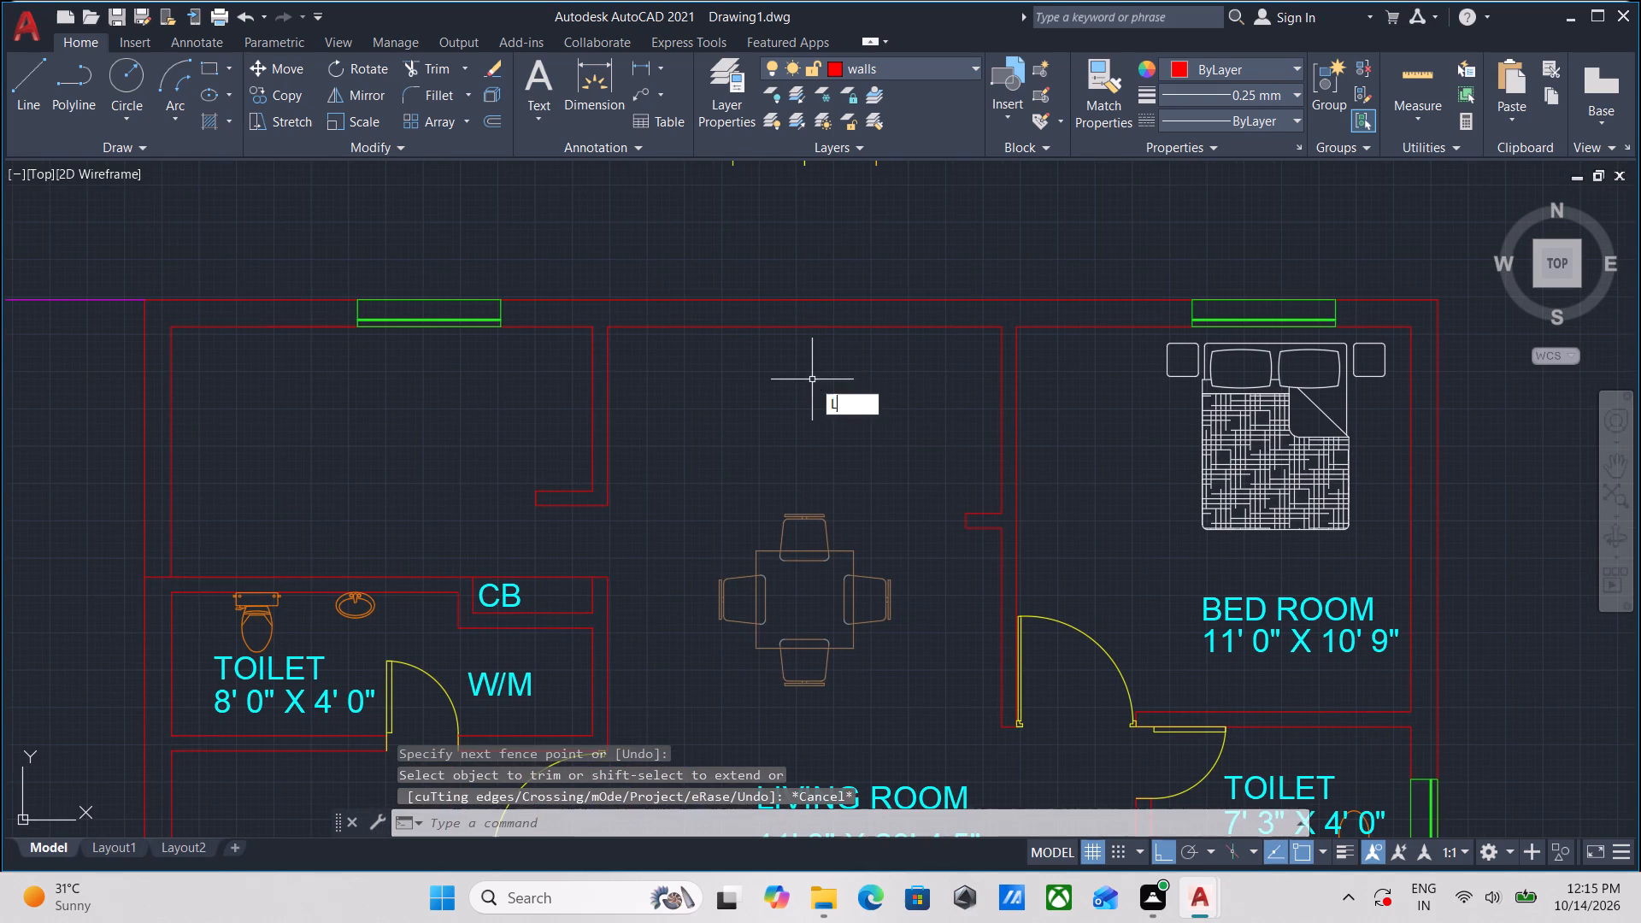
{"action": "left_click", "coordinate": [802, 328]}
{"action": "scroll", "coordinate": [804, 298], "scroll_direction": "up", "scroll_amount": 3}
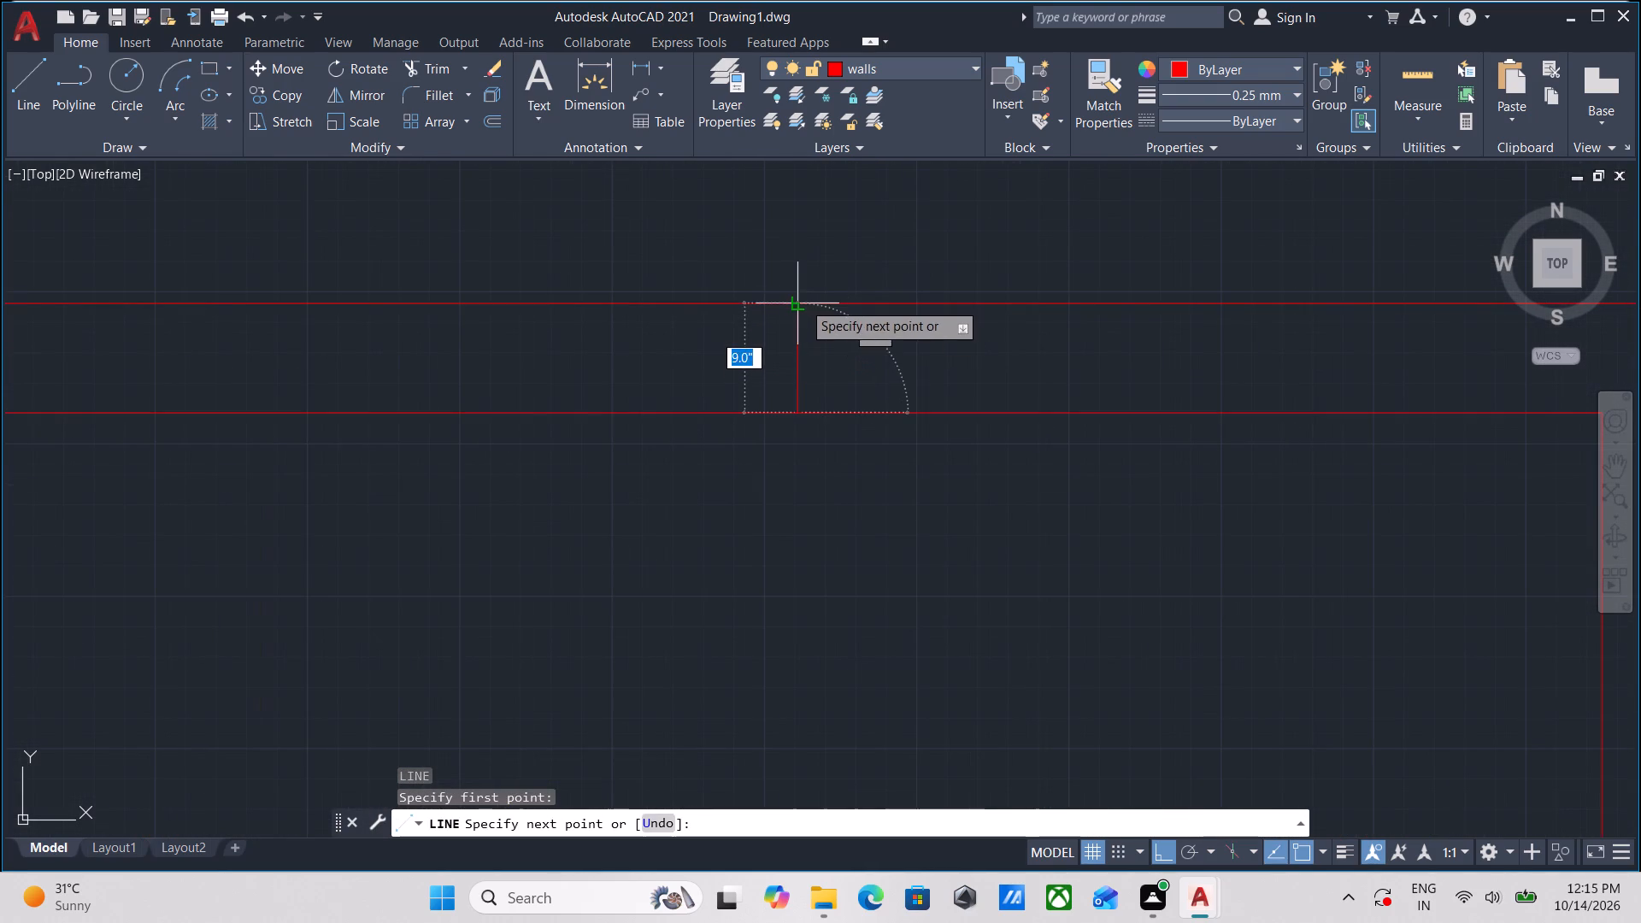
{"action": "left_click", "coordinate": [801, 300]}
{"action": "key", "text": "Escape"}
Offset the centre line across the upper living room's top wall by 2' to each side.
{"action": "left_click", "coordinate": [831, 397]}
{"action": "left_click", "coordinate": [672, 346]}
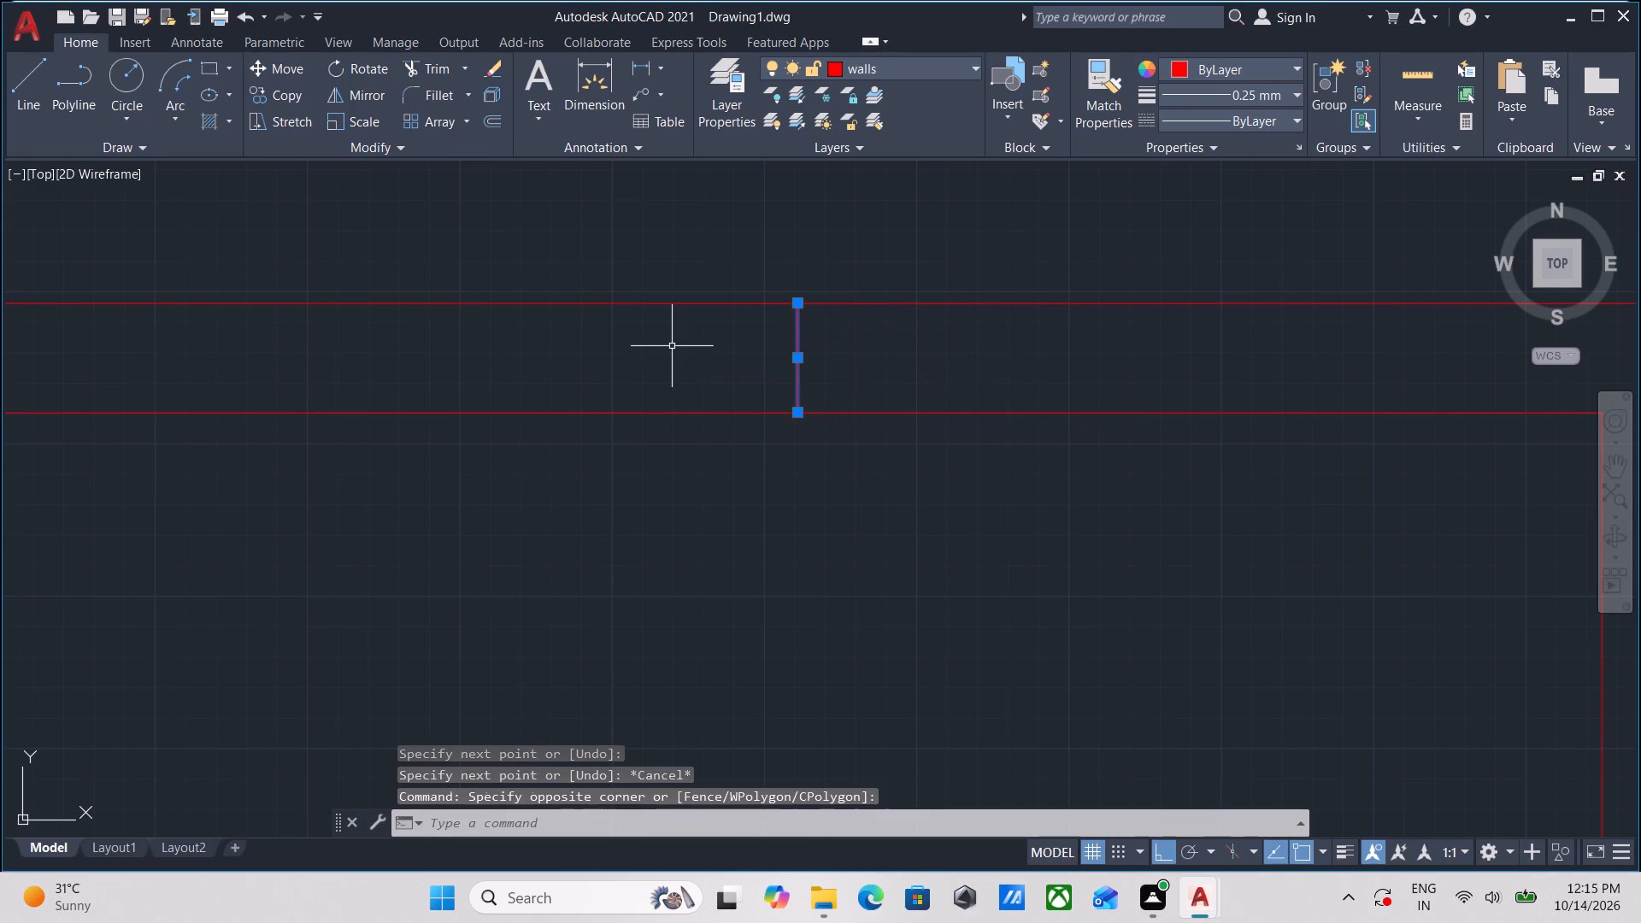
{"action": "key", "text": "o"}
{"action": "key", "text": "Return"}
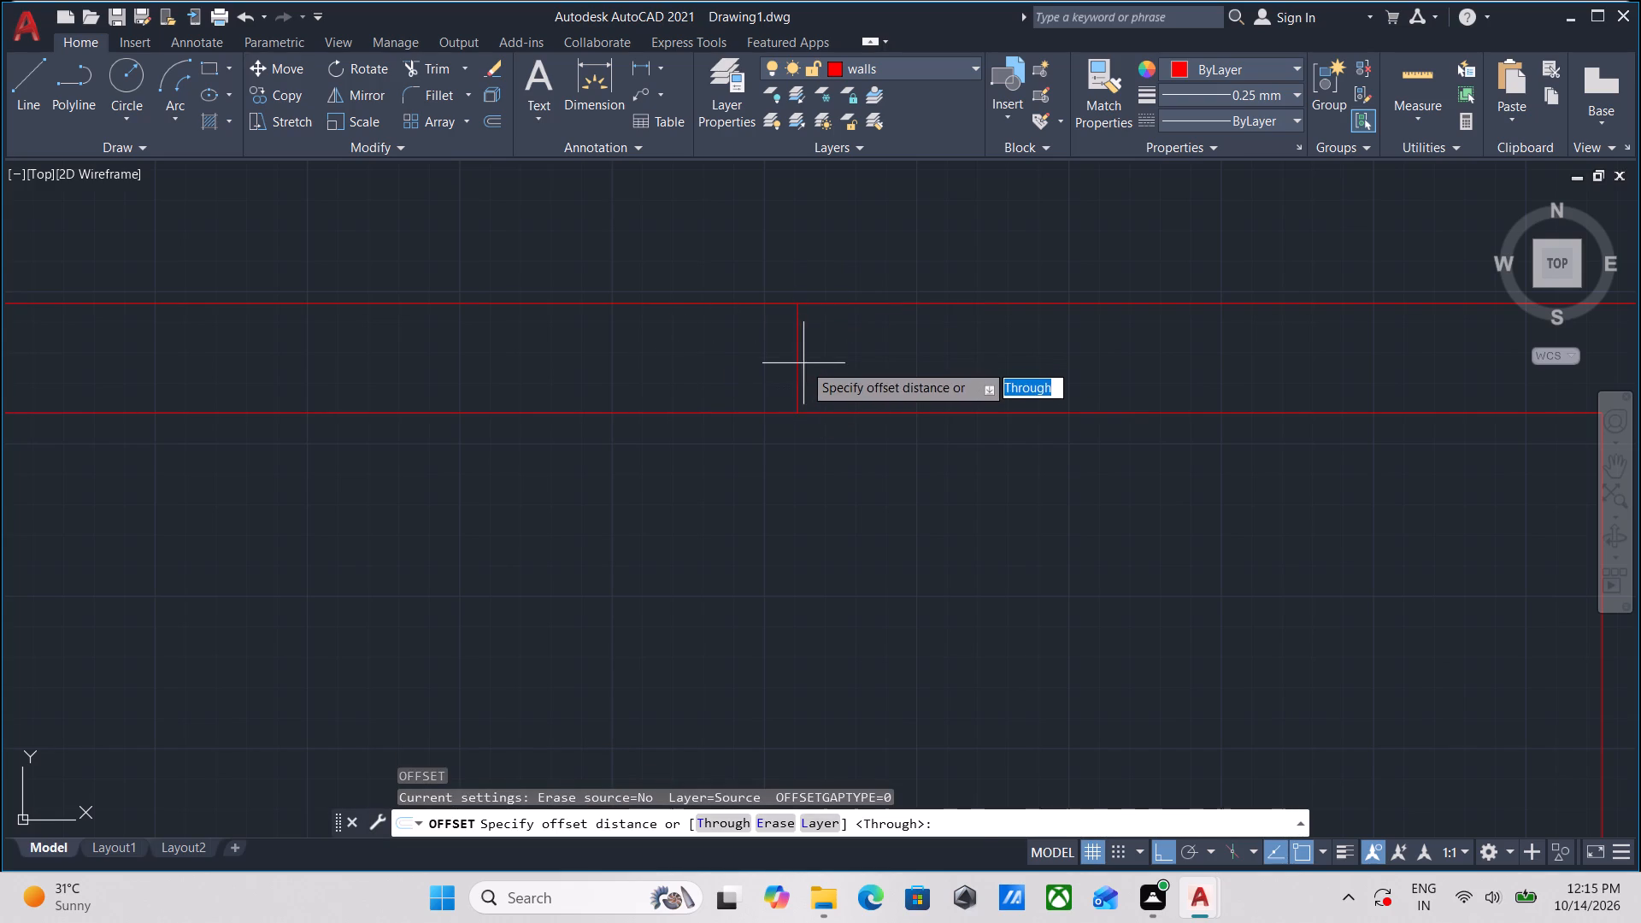
{"action": "left_click", "coordinate": [805, 363]}
{"action": "left_click", "coordinate": [929, 359]}
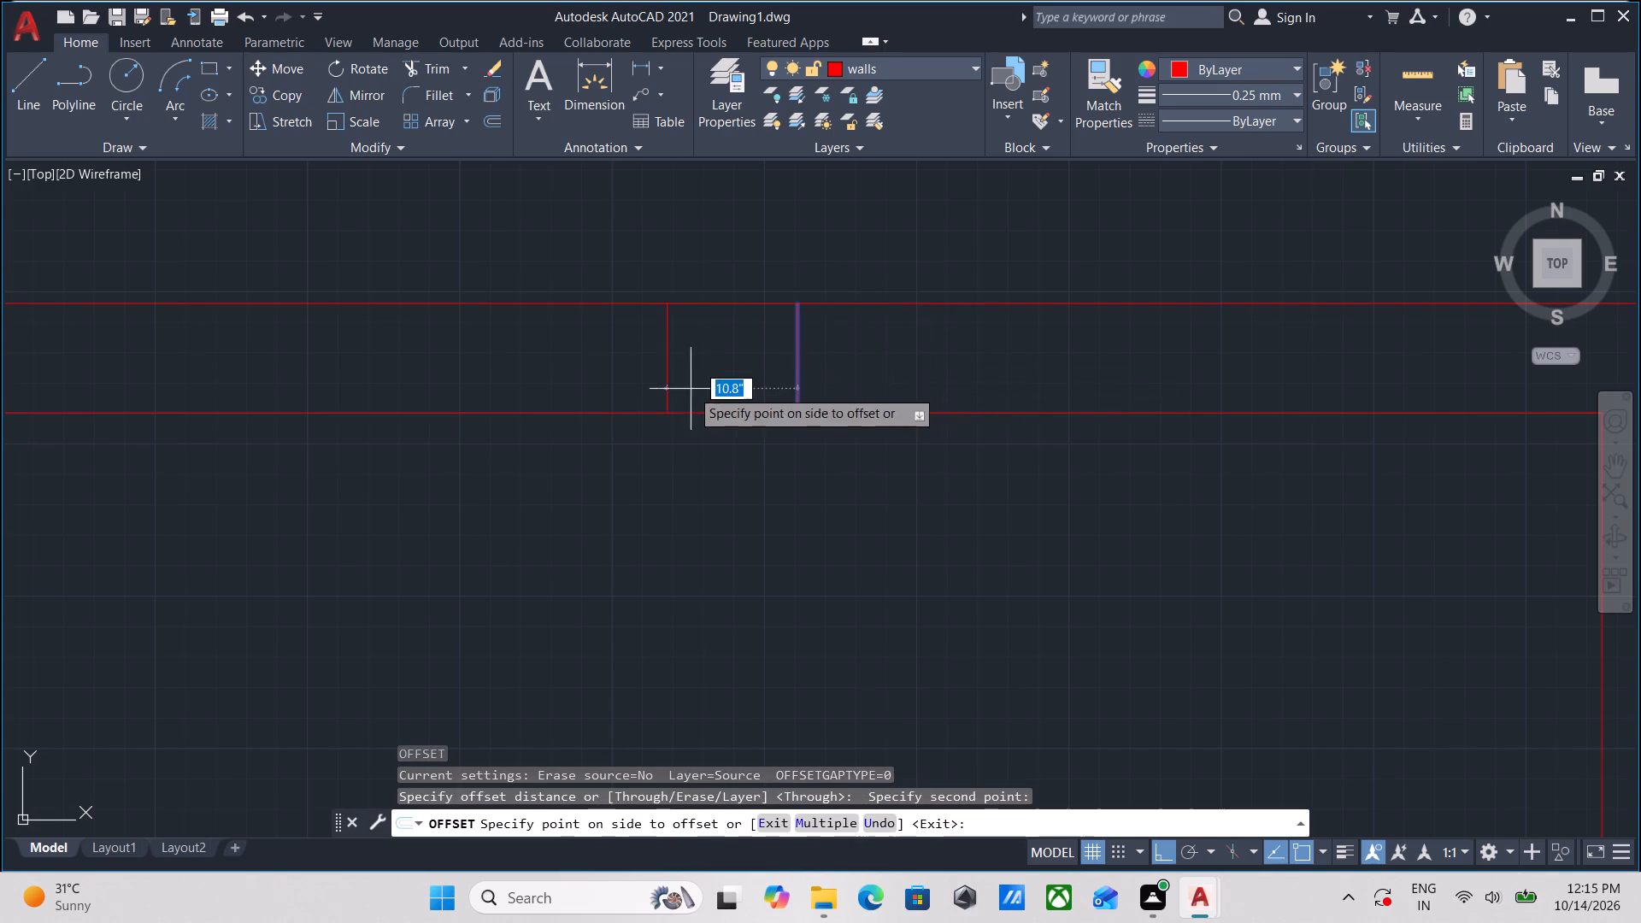
{"action": "type", "text": "2'"}
{"action": "key", "text": "Return"}
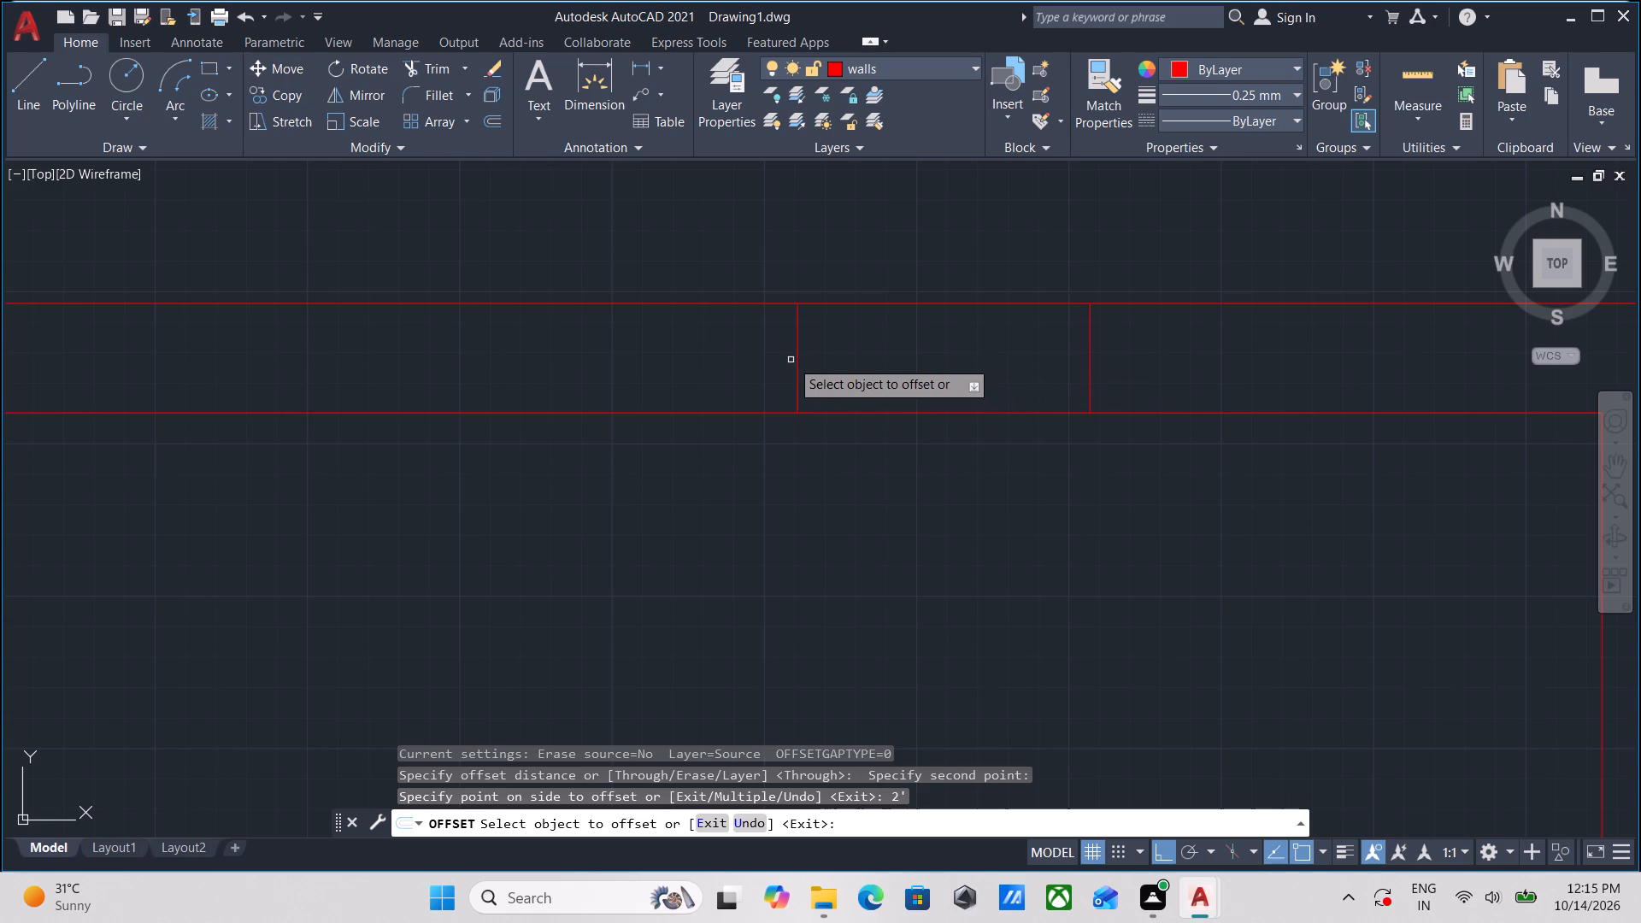
{"action": "left_click", "coordinate": [796, 365]}
{"action": "key", "text": "2"}
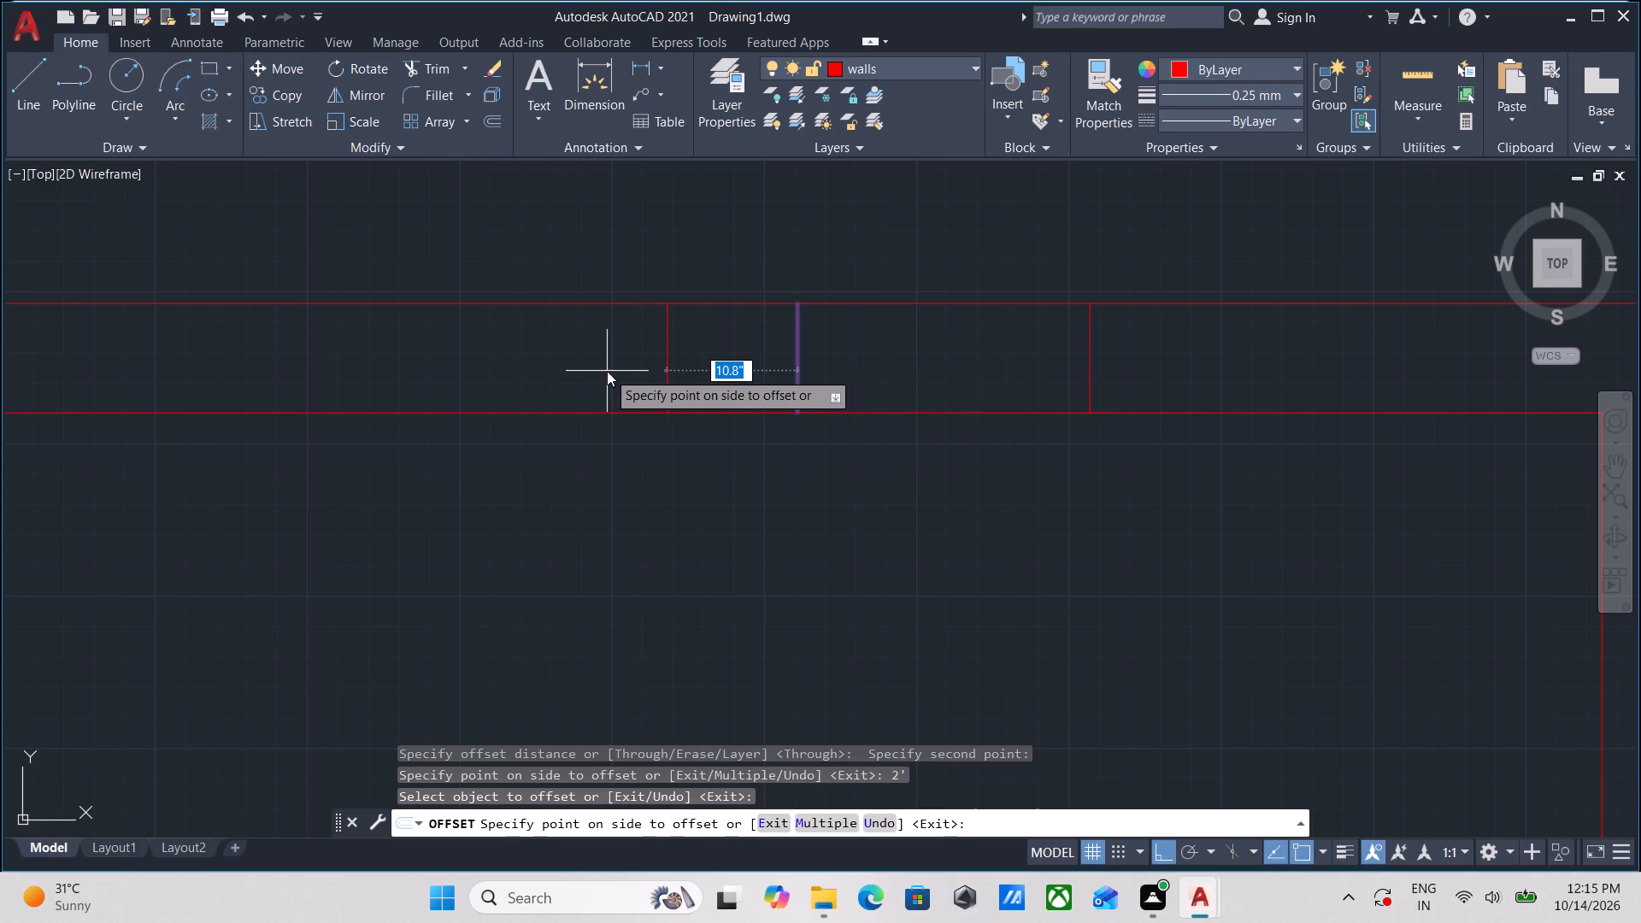
{"action": "key", "text": "apostrophe"}
{"action": "key", "text": "Return"}
{"action": "scroll", "coordinate": [642, 383], "scroll_direction": "down", "scroll_amount": 2}
{"action": "key", "text": "Escape"}
Trim both top wall lines between the two offset jamb lines and remove the centre line, leaving a door opening.
{"action": "middle_click_drag", "start_coordinate": [705, 430], "coordinate": [703, 458]}
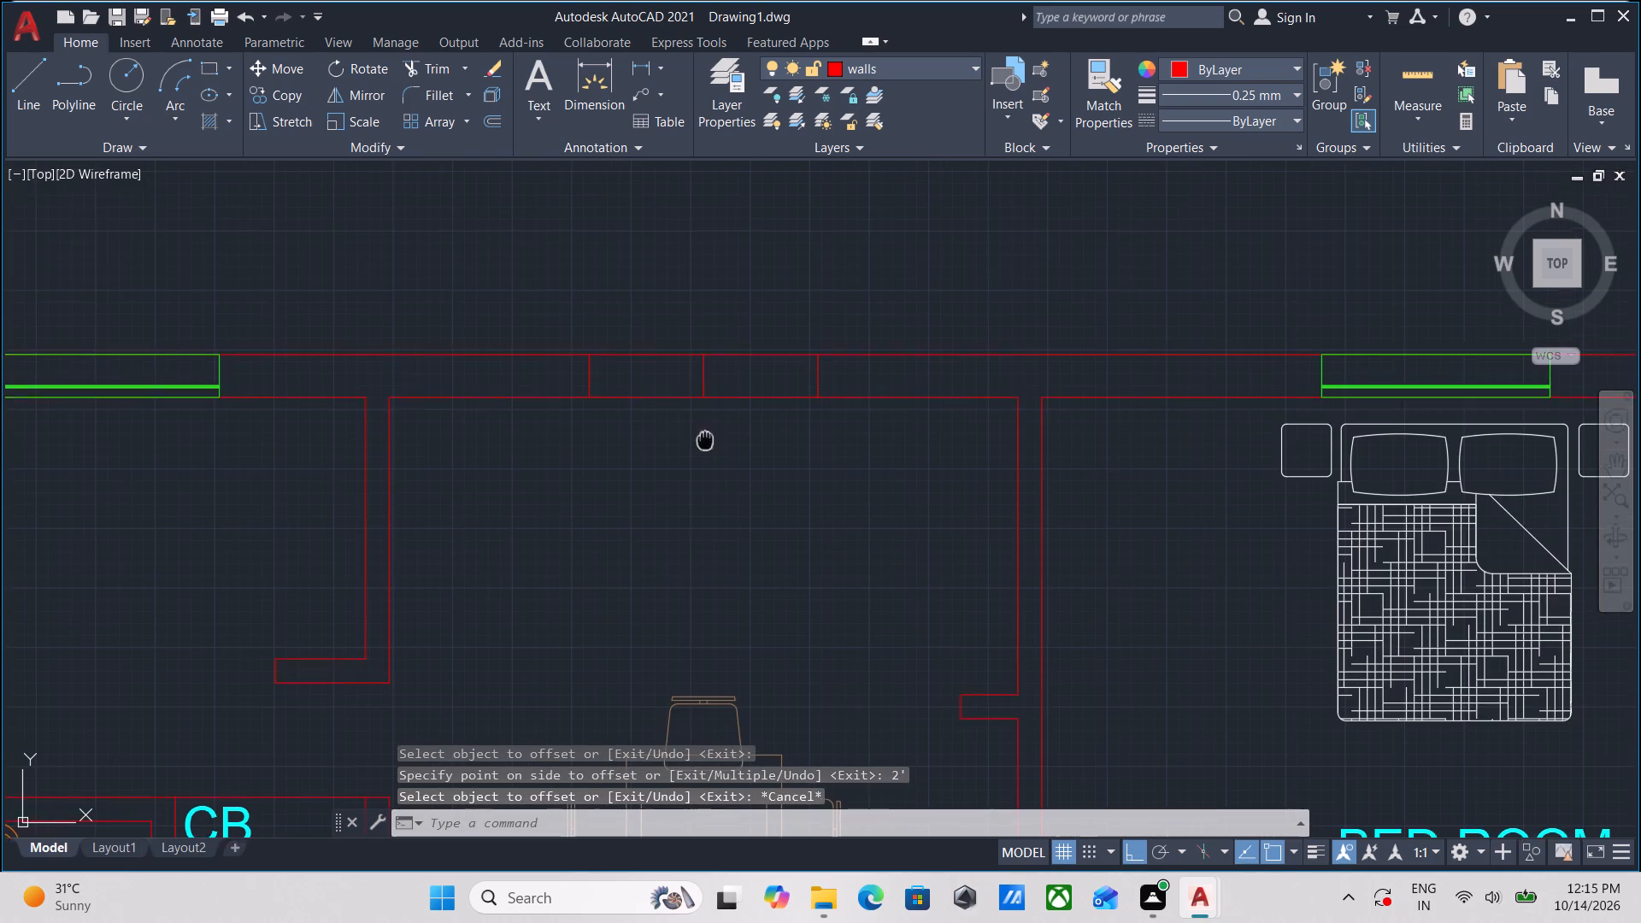
{"action": "middle_click_drag", "start_coordinate": [703, 458], "coordinate": [701, 477]}
{"action": "type", "text": "TR"}
{"action": "key", "text": "Return"}
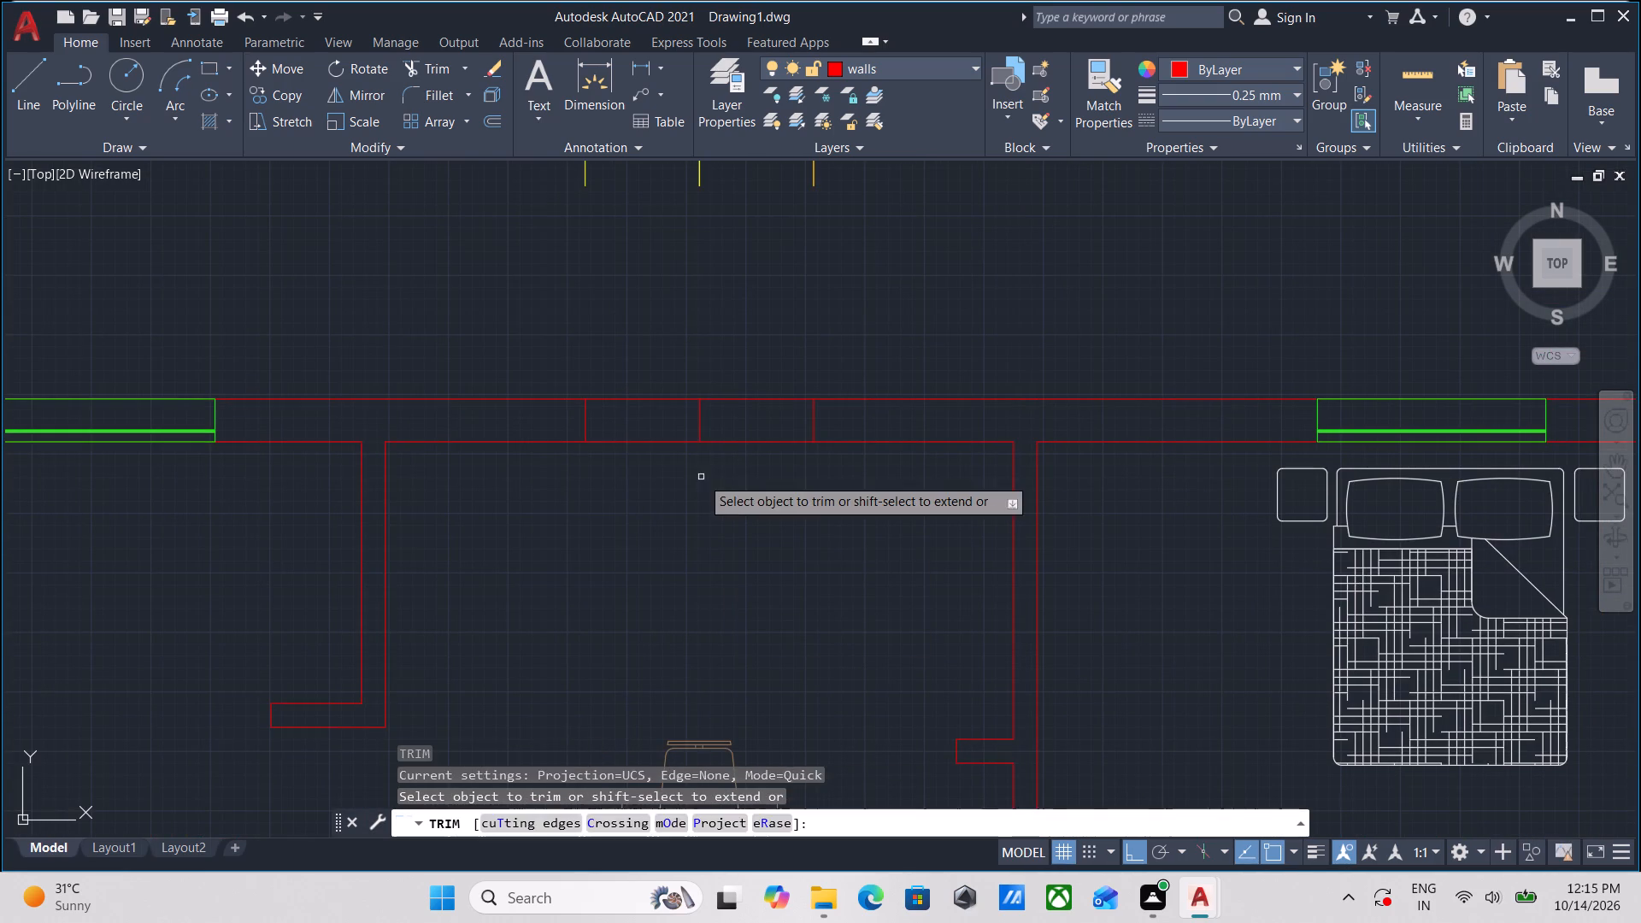
{"action": "left_click", "coordinate": [747, 477]}
{"action": "left_click", "coordinate": [730, 294]}
{"action": "left_click", "coordinate": [638, 491]}
{"action": "left_click", "coordinate": [640, 304]}
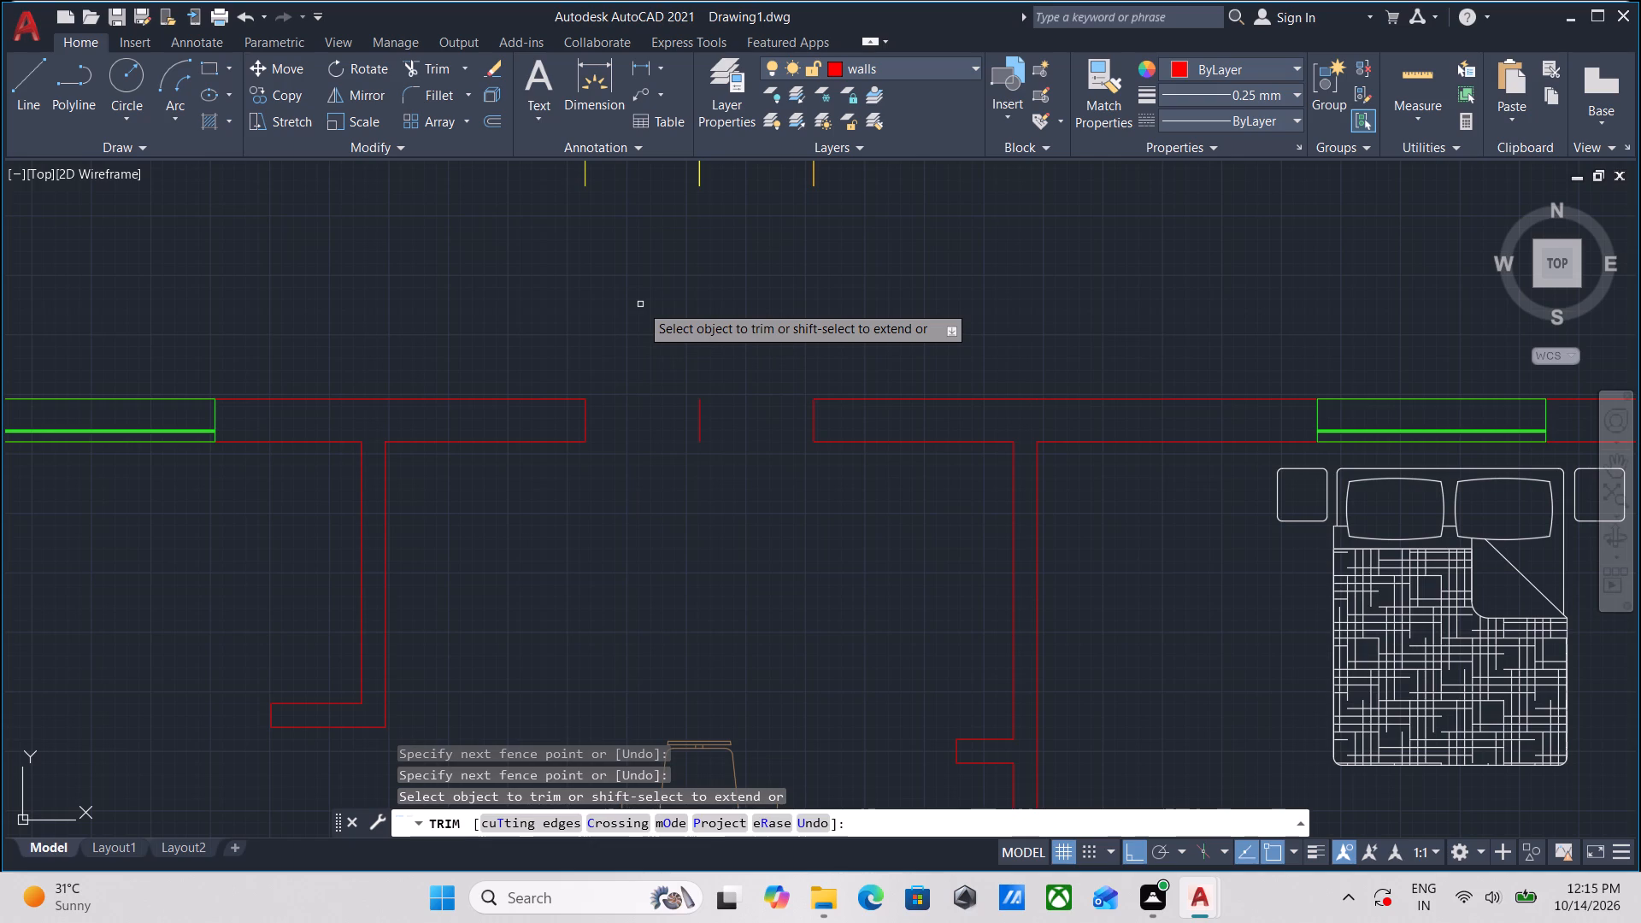
{"action": "left_click", "coordinate": [711, 427]}
{"action": "left_click", "coordinate": [679, 425]}
{"action": "scroll", "coordinate": [679, 425], "scroll_direction": "down", "scroll_amount": 2}
{"action": "key", "text": "Escape"}
Copy the double door above the plan into the new top wall opening, aligning its lower-left end with the opening's inner left corner.
{"action": "scroll", "coordinate": [689, 376], "scroll_direction": "up", "scroll_amount": 2}
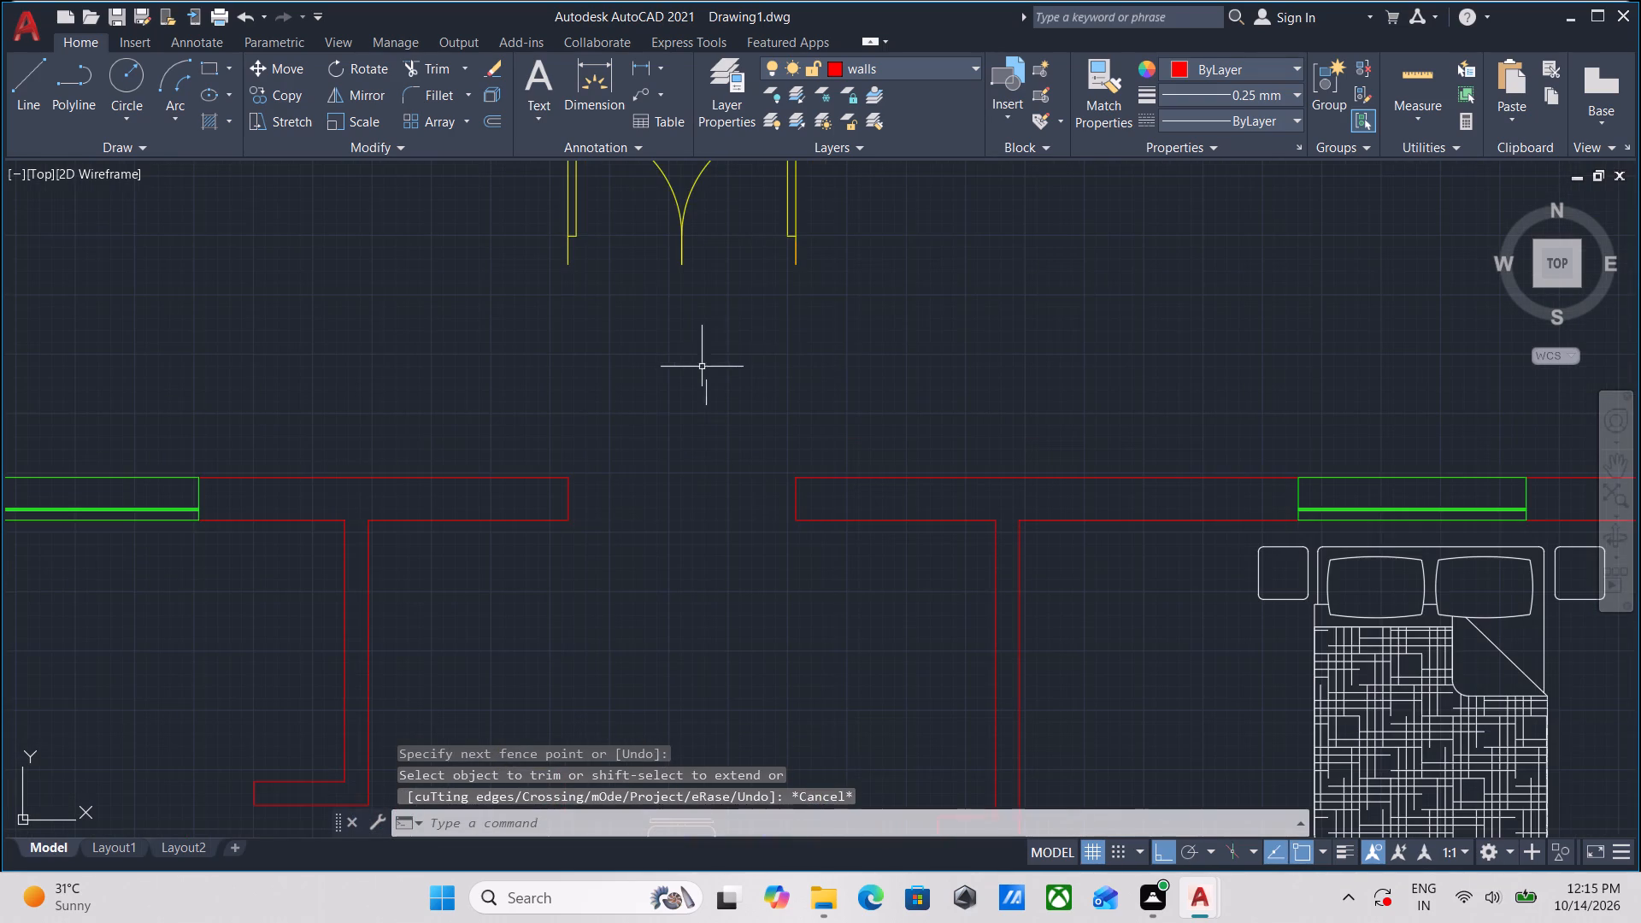
{"action": "left_click_drag", "start_coordinate": [853, 320], "coordinate": [855, 303]}
{"action": "left_click", "coordinate": [685, 194]}
{"action": "middle_click_drag", "start_coordinate": [642, 369], "coordinate": [705, 448]}
{"action": "key", "text": "Escape"}
{"action": "left_click_drag", "start_coordinate": [663, 388], "coordinate": [615, 315]}
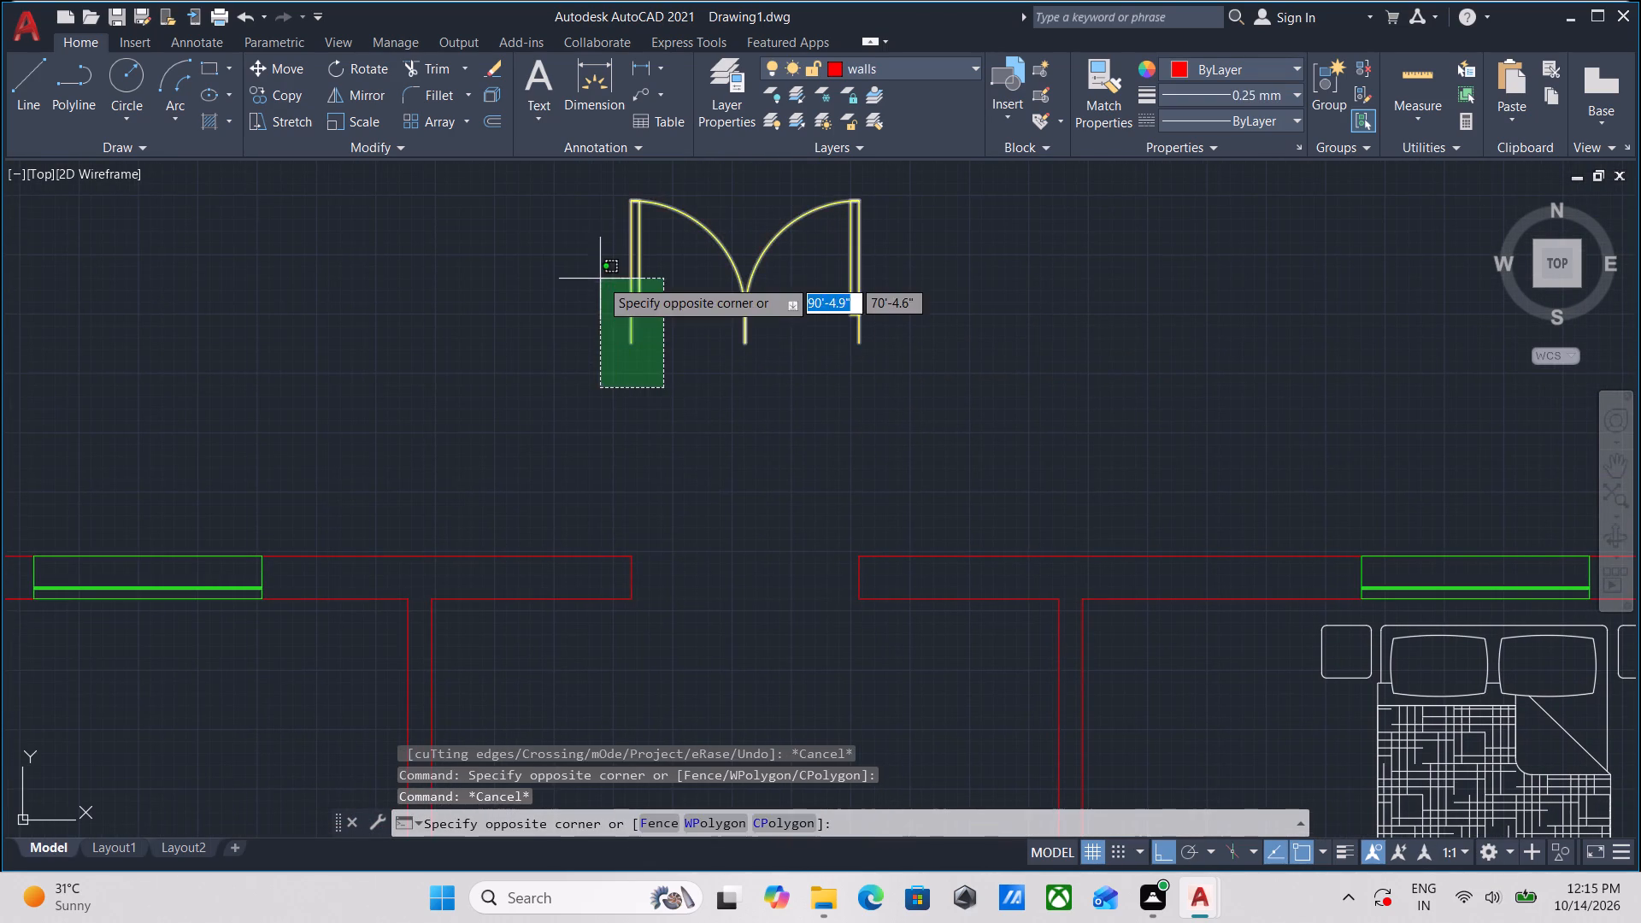
{"action": "left_click", "coordinate": [600, 279]}
{"action": "type", "text": "CO"}
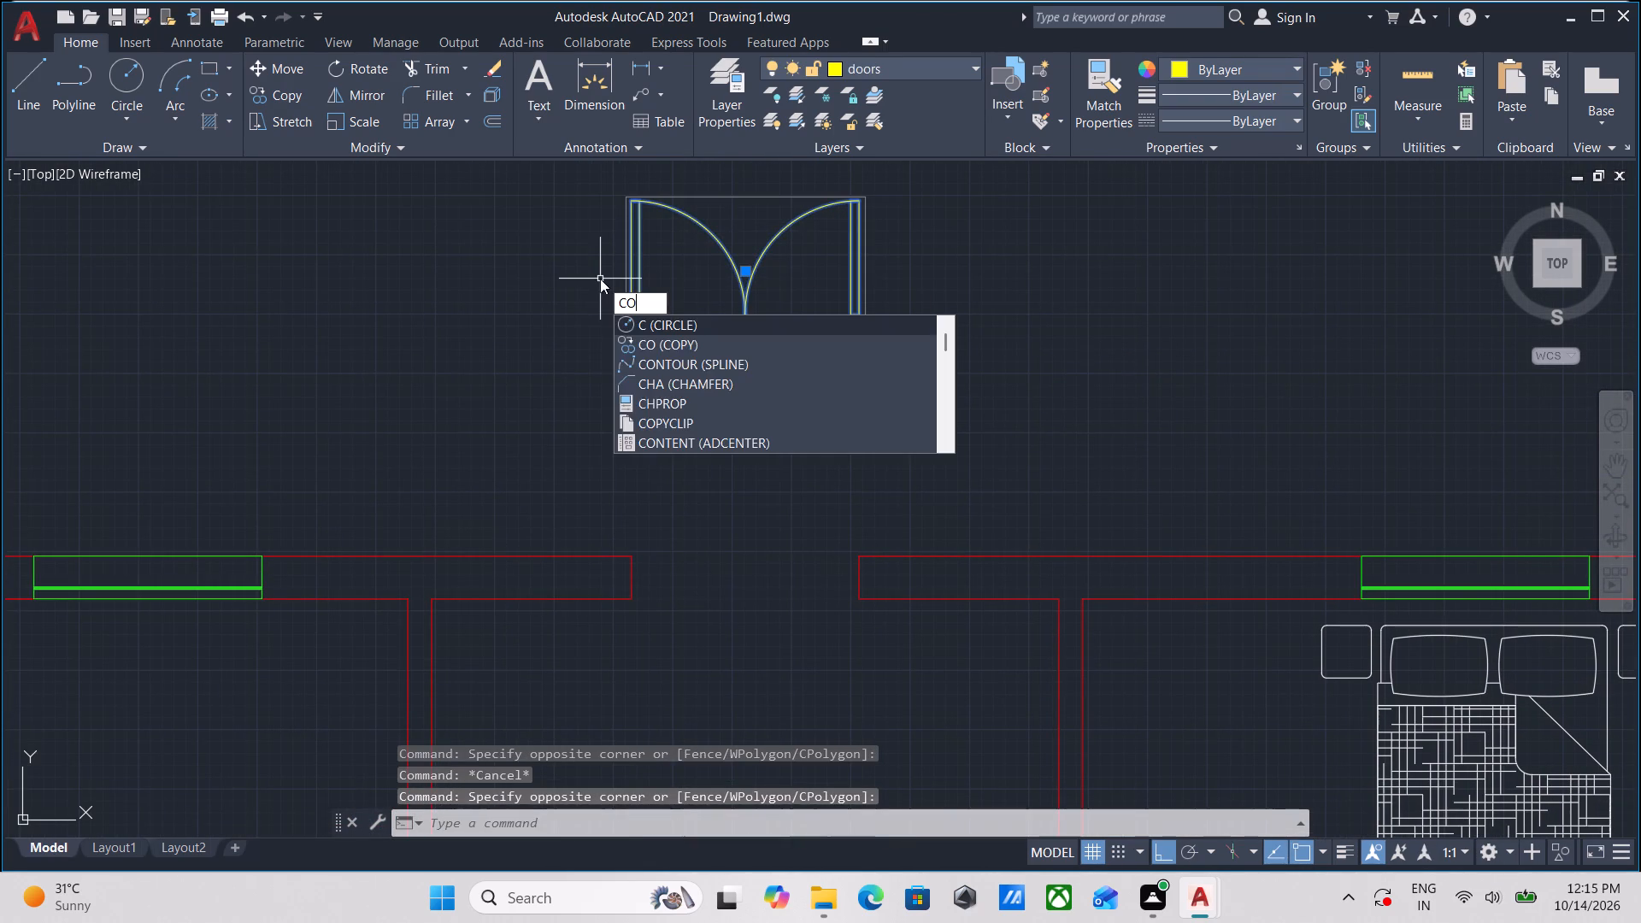
{"action": "key", "text": "Return"}
{"action": "left_click", "coordinate": [636, 340]}
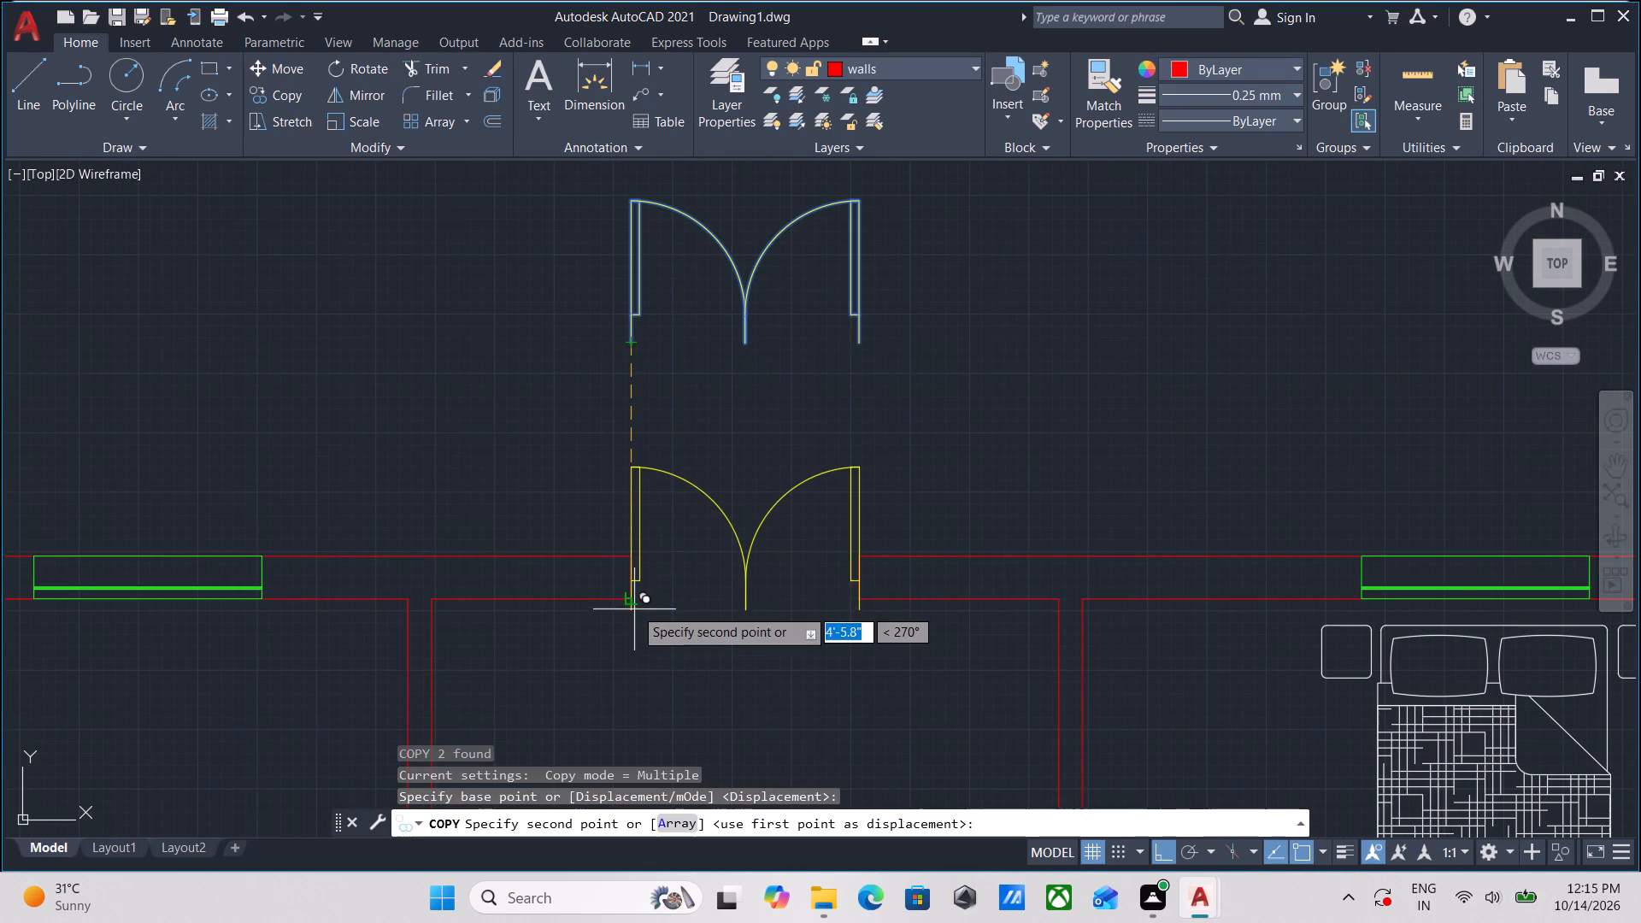
{"action": "left_click", "coordinate": [635, 593]}
{"action": "scroll", "coordinate": [815, 396], "scroll_direction": "down", "scroll_amount": 1}
{"action": "middle_click_drag", "start_coordinate": [820, 398], "coordinate": [854, 317]}
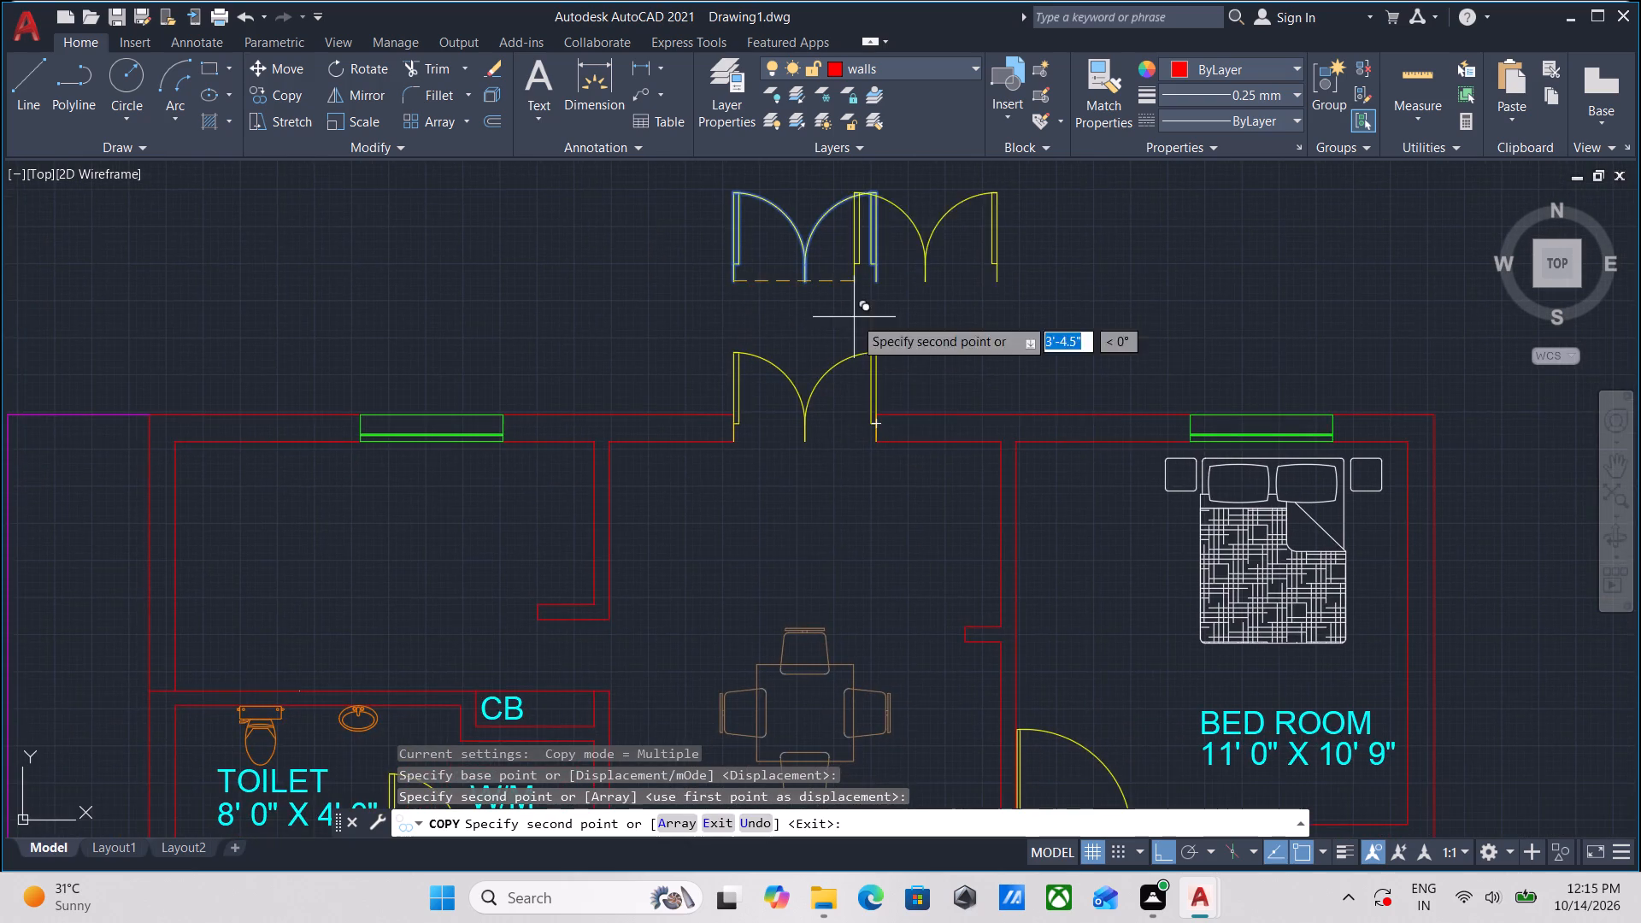
{"action": "key", "text": "Escape"}
Trim the bottom outer wall's inner line where the lower living room's two partition walls meet it.
{"action": "scroll", "coordinate": [813, 394], "scroll_direction": "down", "scroll_amount": 1}
{"action": "middle_click_drag", "start_coordinate": [813, 394], "coordinate": [829, 222]}
{"action": "middle_click_drag", "start_coordinate": [759, 463], "coordinate": [803, 250]}
{"action": "middle_click_drag", "start_coordinate": [801, 571], "coordinate": [839, 360]}
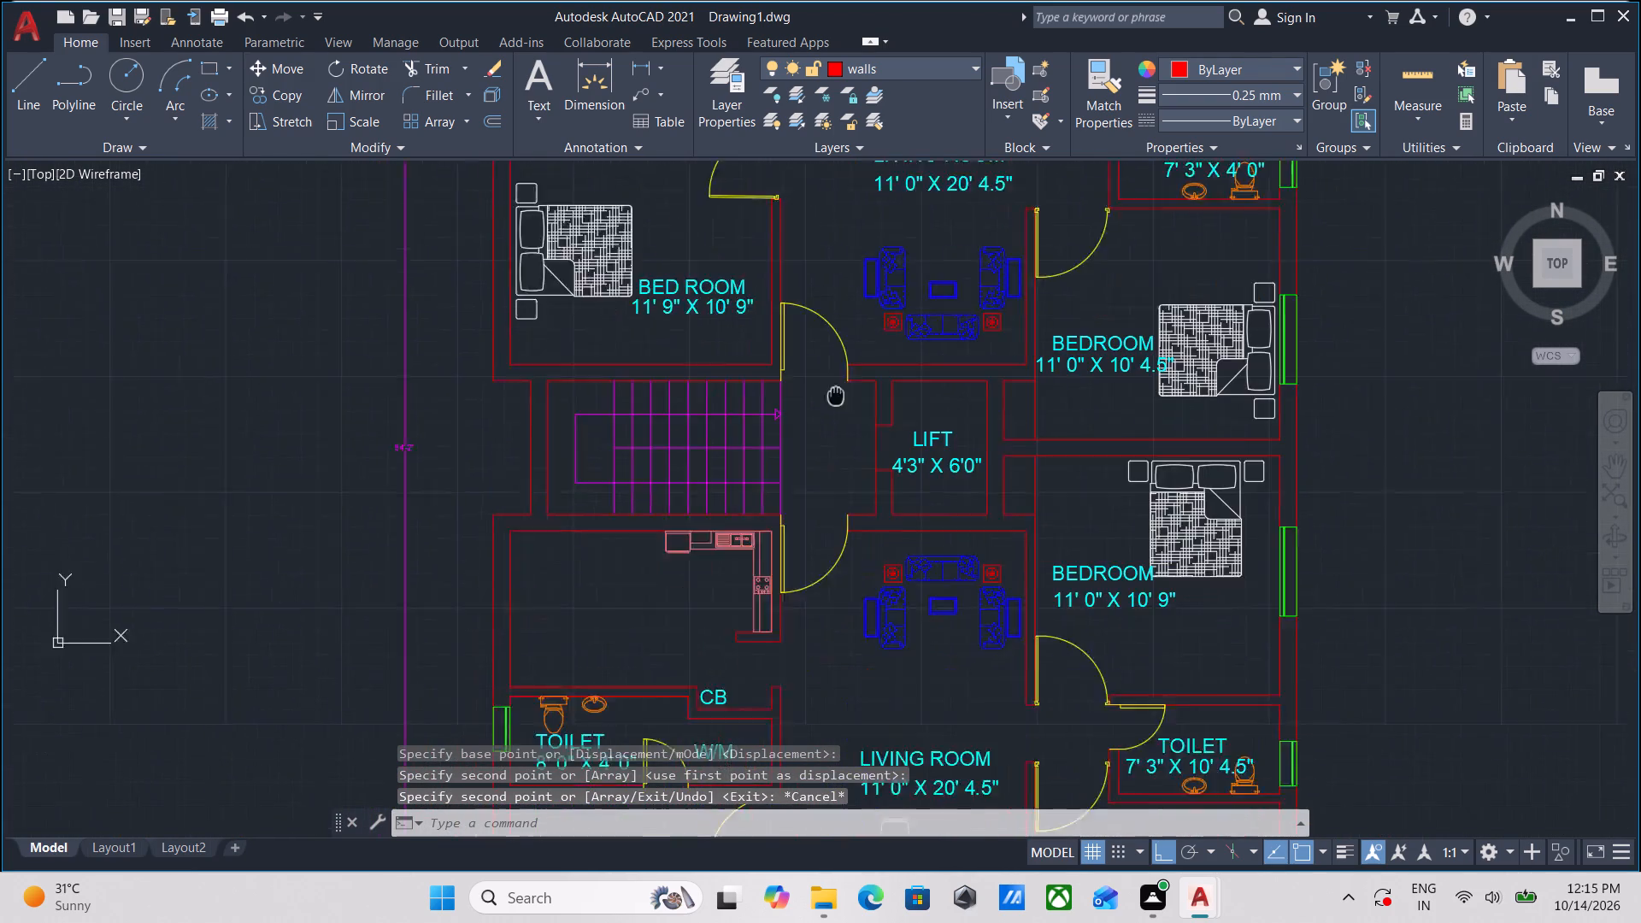
{"action": "middle_click_drag", "start_coordinate": [839, 360], "coordinate": [853, 233]}
{"action": "middle_click_drag", "start_coordinate": [873, 651], "coordinate": [885, 308]}
{"action": "scroll", "coordinate": [931, 568], "scroll_direction": "up", "scroll_amount": 1}
{"action": "middle_click_drag", "start_coordinate": [765, 545], "coordinate": [762, 568]}
{"action": "type", "text": "TR"}
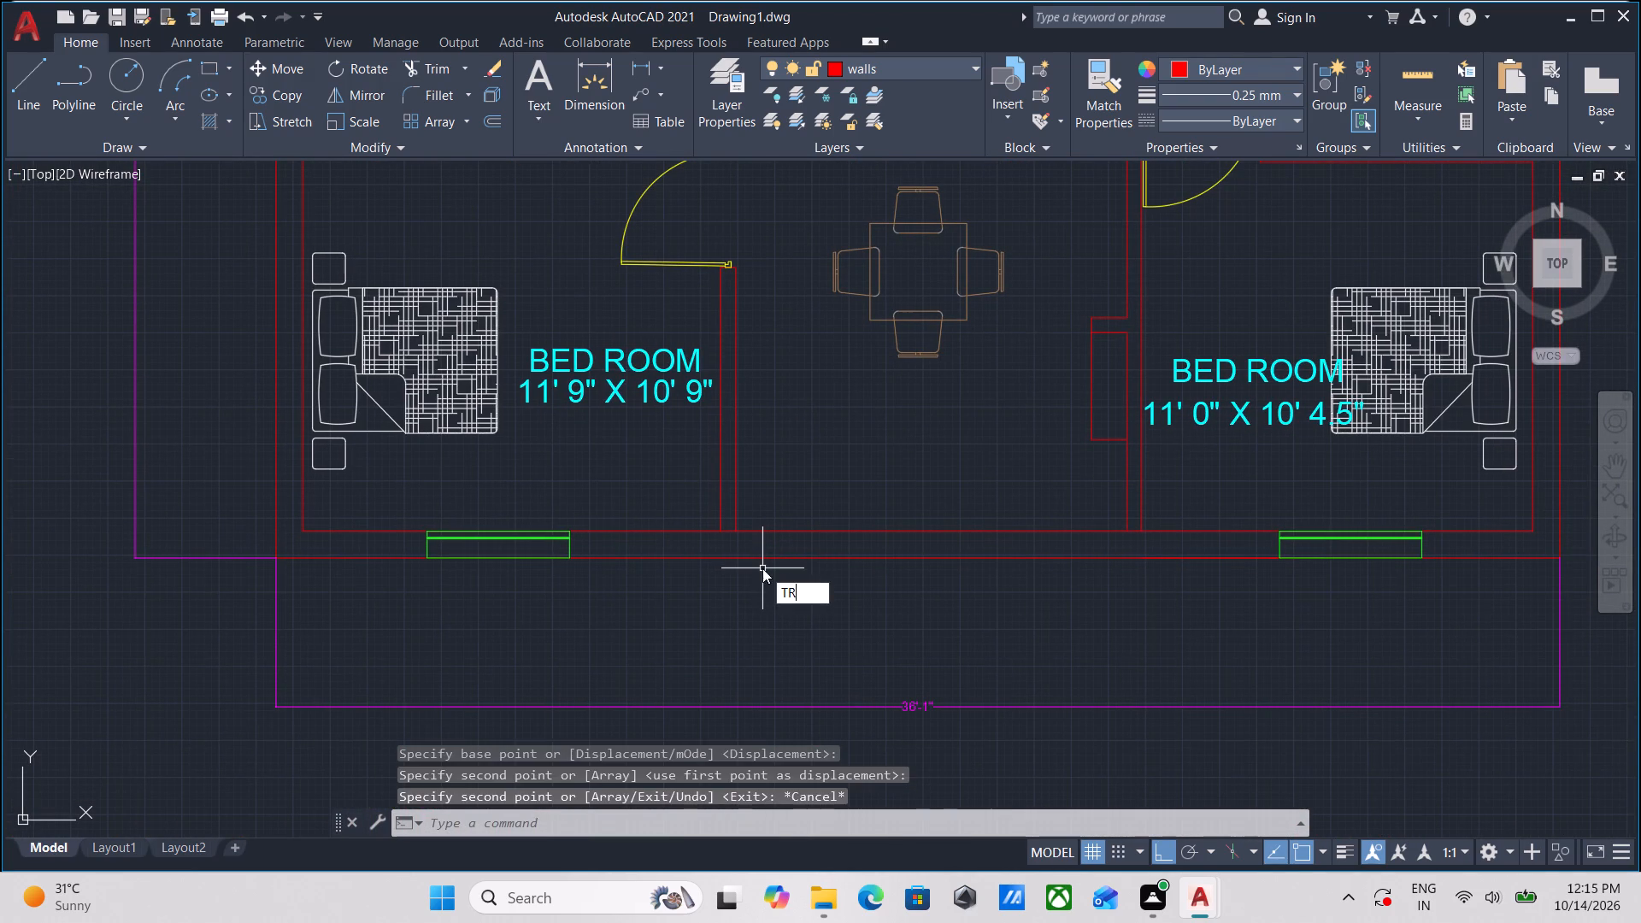
{"action": "key", "text": "Return"}
{"action": "scroll", "coordinate": [726, 550], "scroll_direction": "up", "scroll_amount": 2}
{"action": "left_click", "coordinate": [732, 538]}
{"action": "left_click", "coordinate": [726, 483]}
{"action": "scroll", "coordinate": [921, 582], "scroll_direction": "down", "scroll_amount": 1}
{"action": "middle_click_drag", "start_coordinate": [921, 582], "coordinate": [600, 579]}
{"action": "scroll", "coordinate": [1208, 567], "scroll_direction": "up", "scroll_amount": 1}
{"action": "left_click", "coordinate": [1059, 544]}
{"action": "left_click", "coordinate": [1078, 483]}
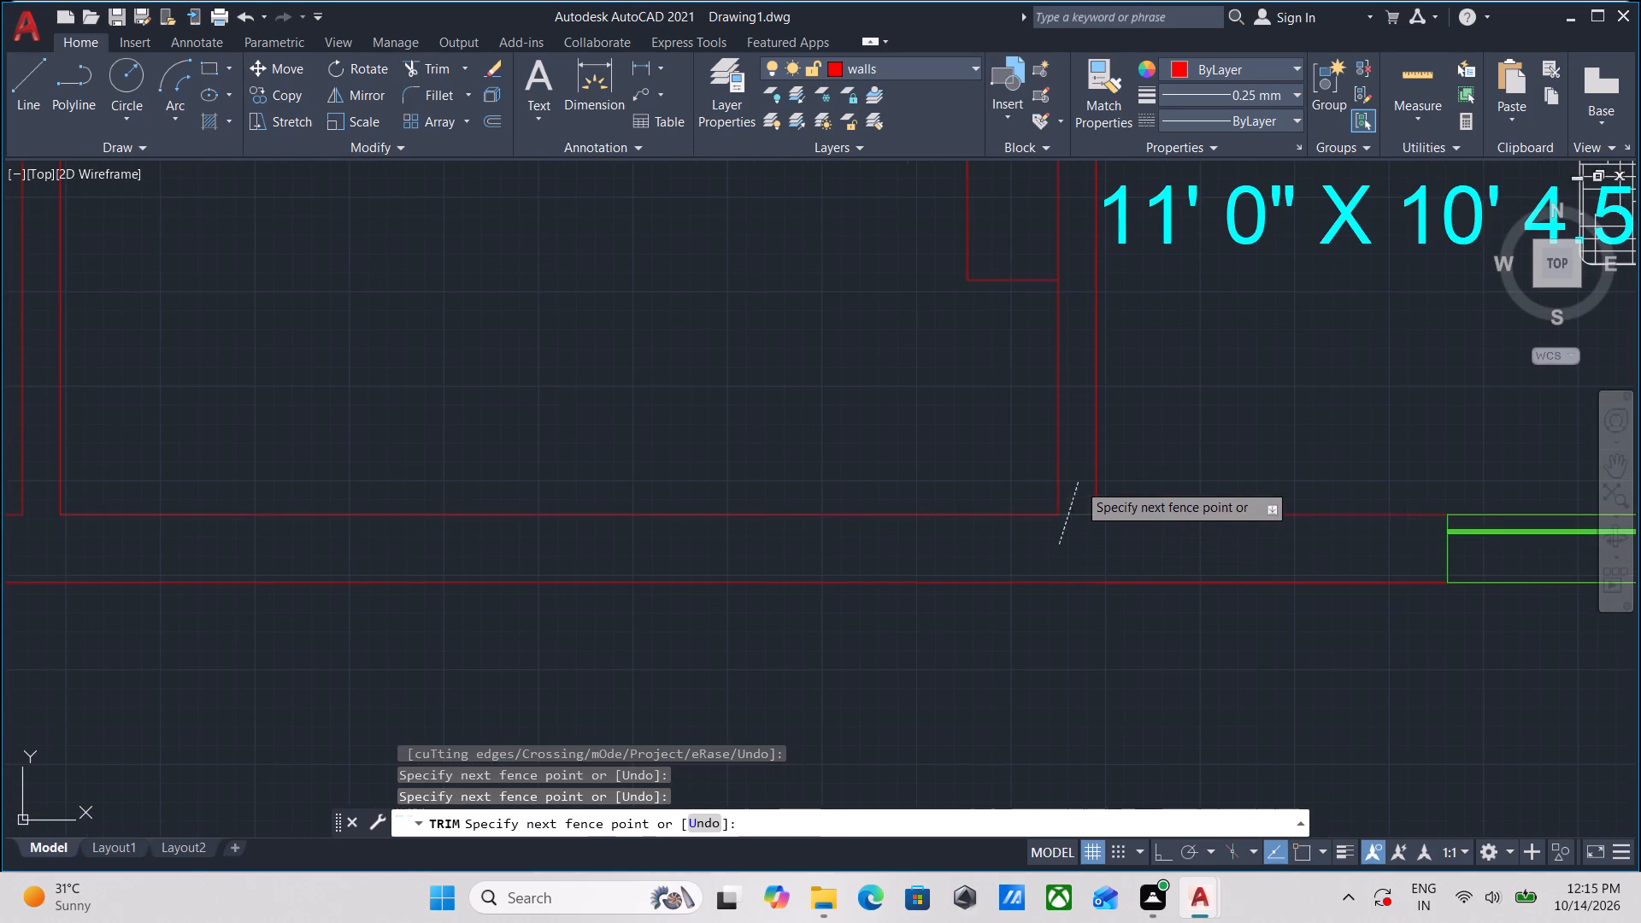
{"action": "scroll", "coordinate": [1078, 483], "scroll_direction": "down", "scroll_amount": 2}
{"action": "key", "text": "Escape"}
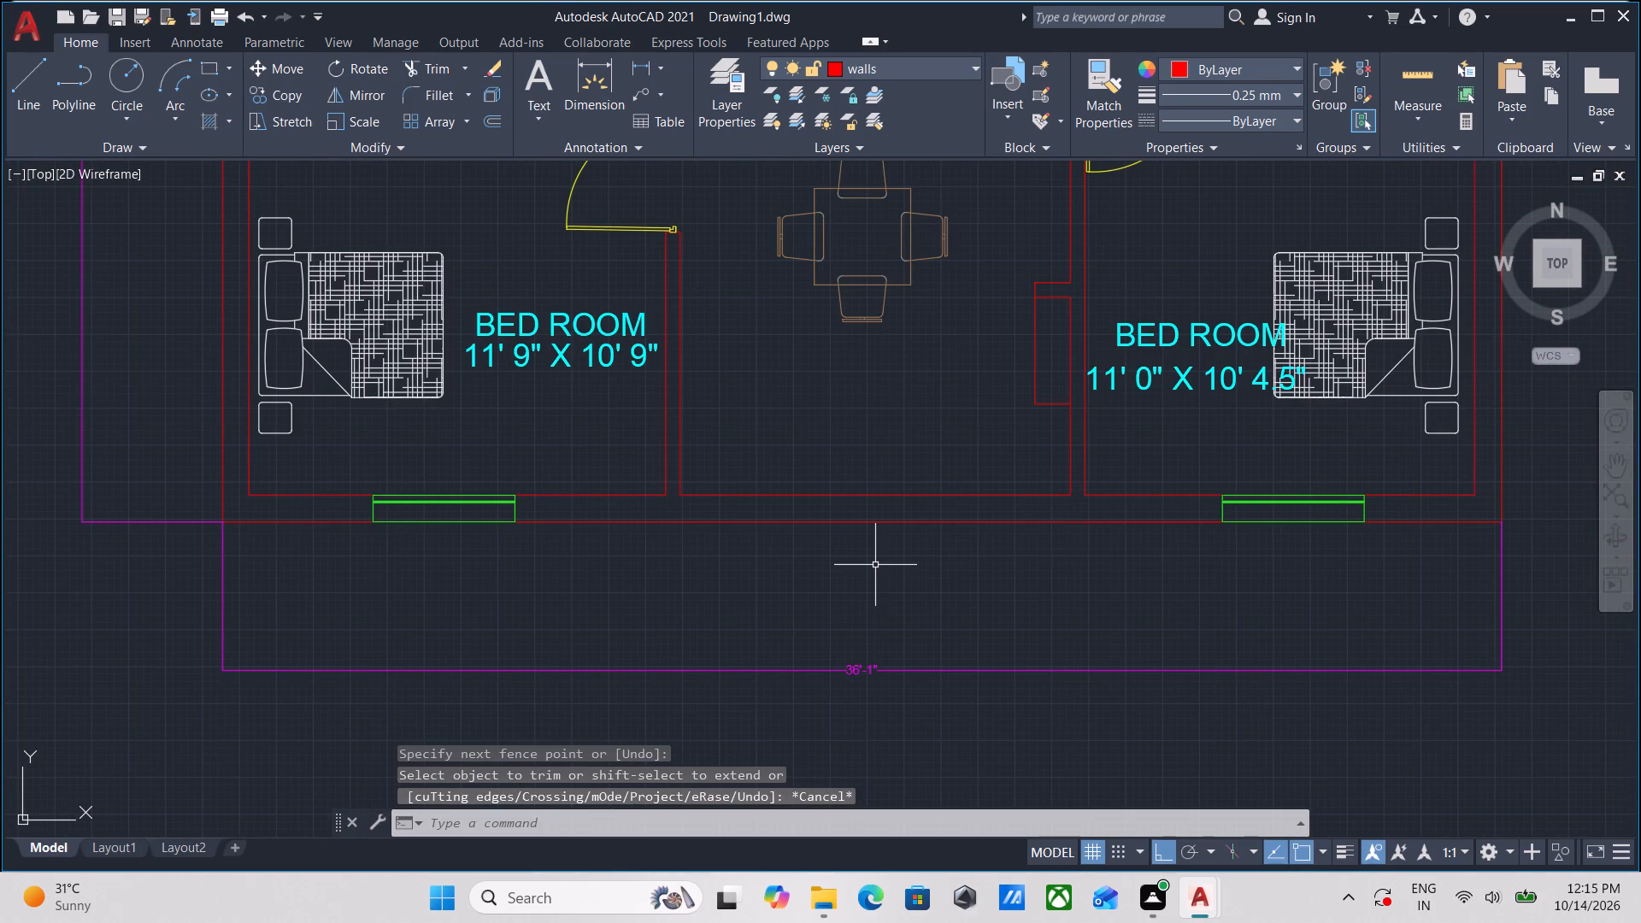
Draw a line across the bottom outer wall at the midpoint of the lower living room's inner wall line.
{"action": "key", "text": "l"}
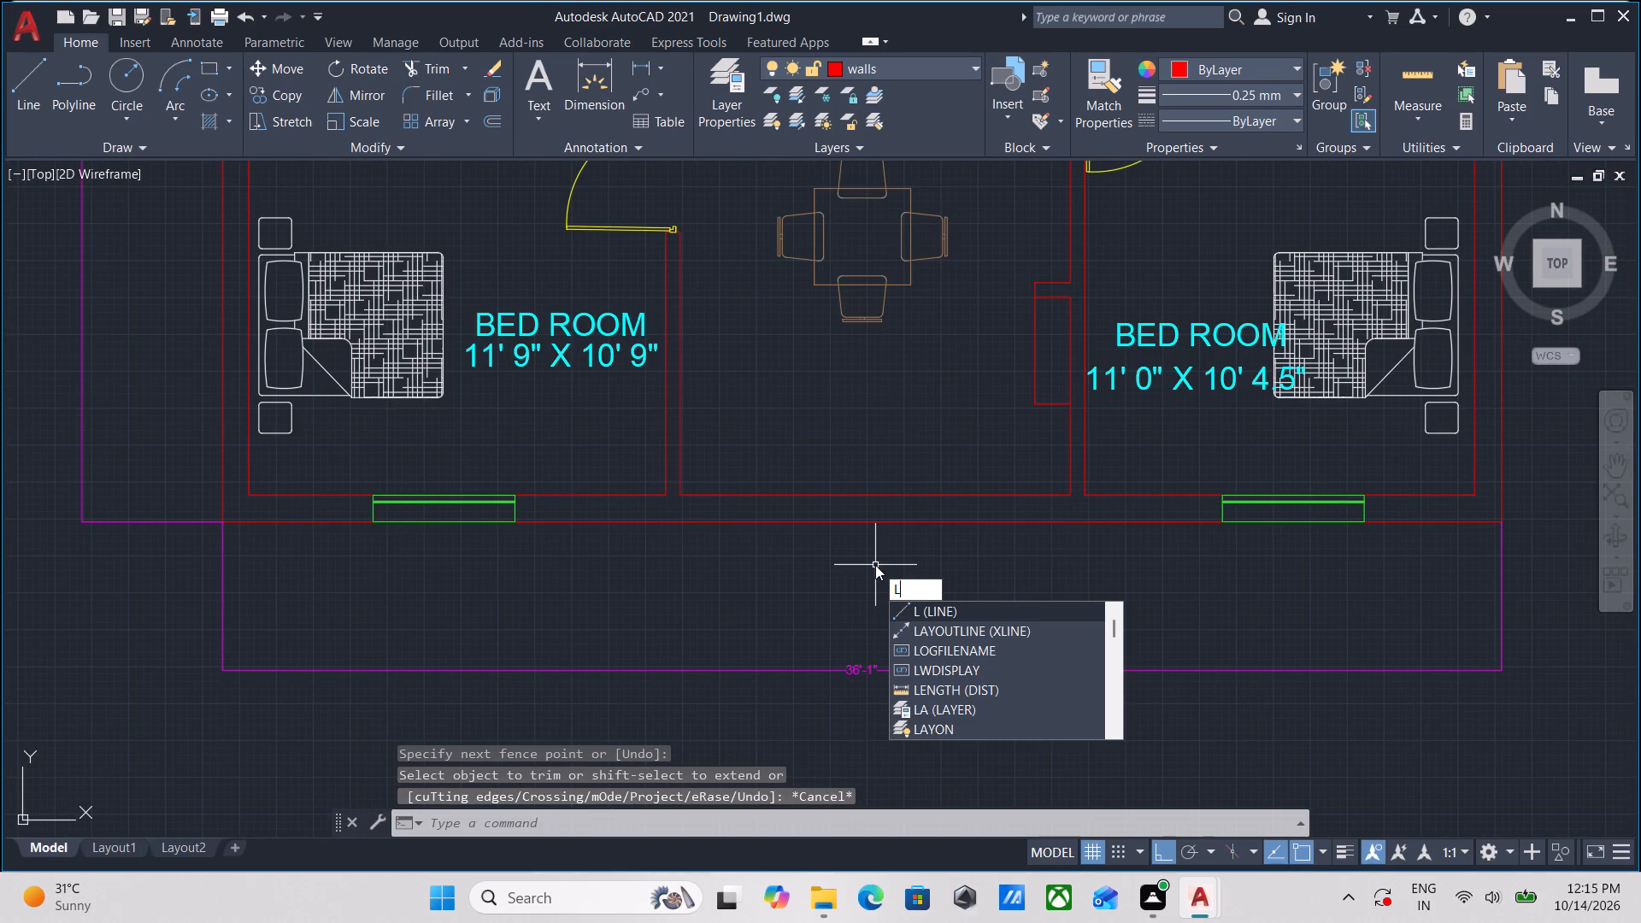
{"action": "key", "text": "Return"}
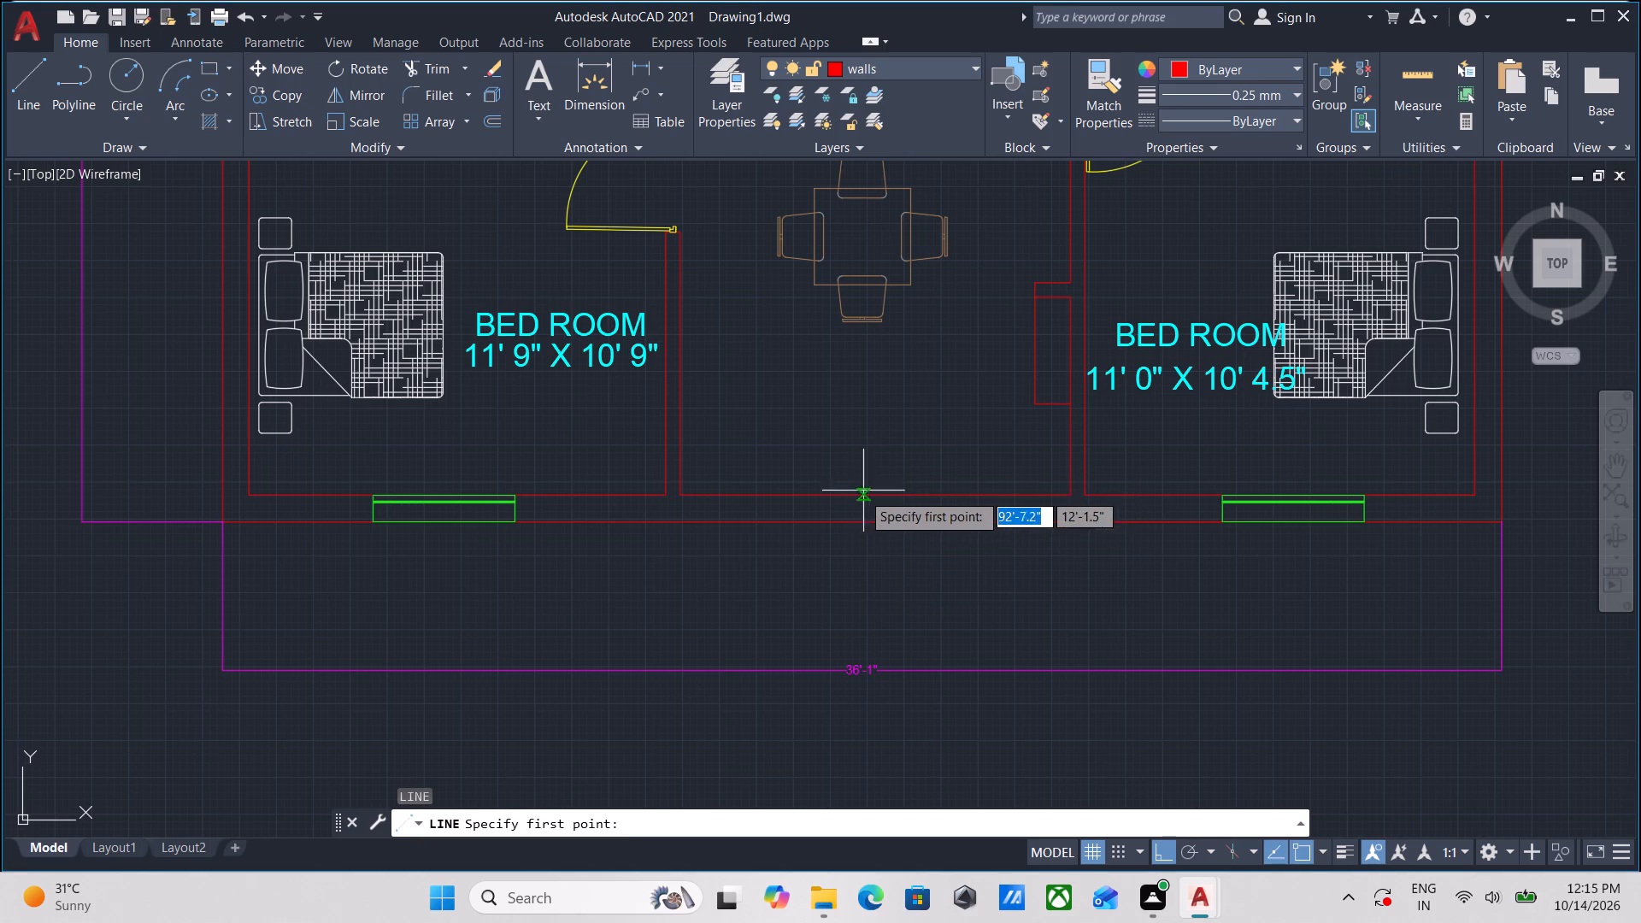
{"action": "left_click", "coordinate": [876, 497]}
{"action": "scroll", "coordinate": [878, 508], "scroll_direction": "up", "scroll_amount": 2}
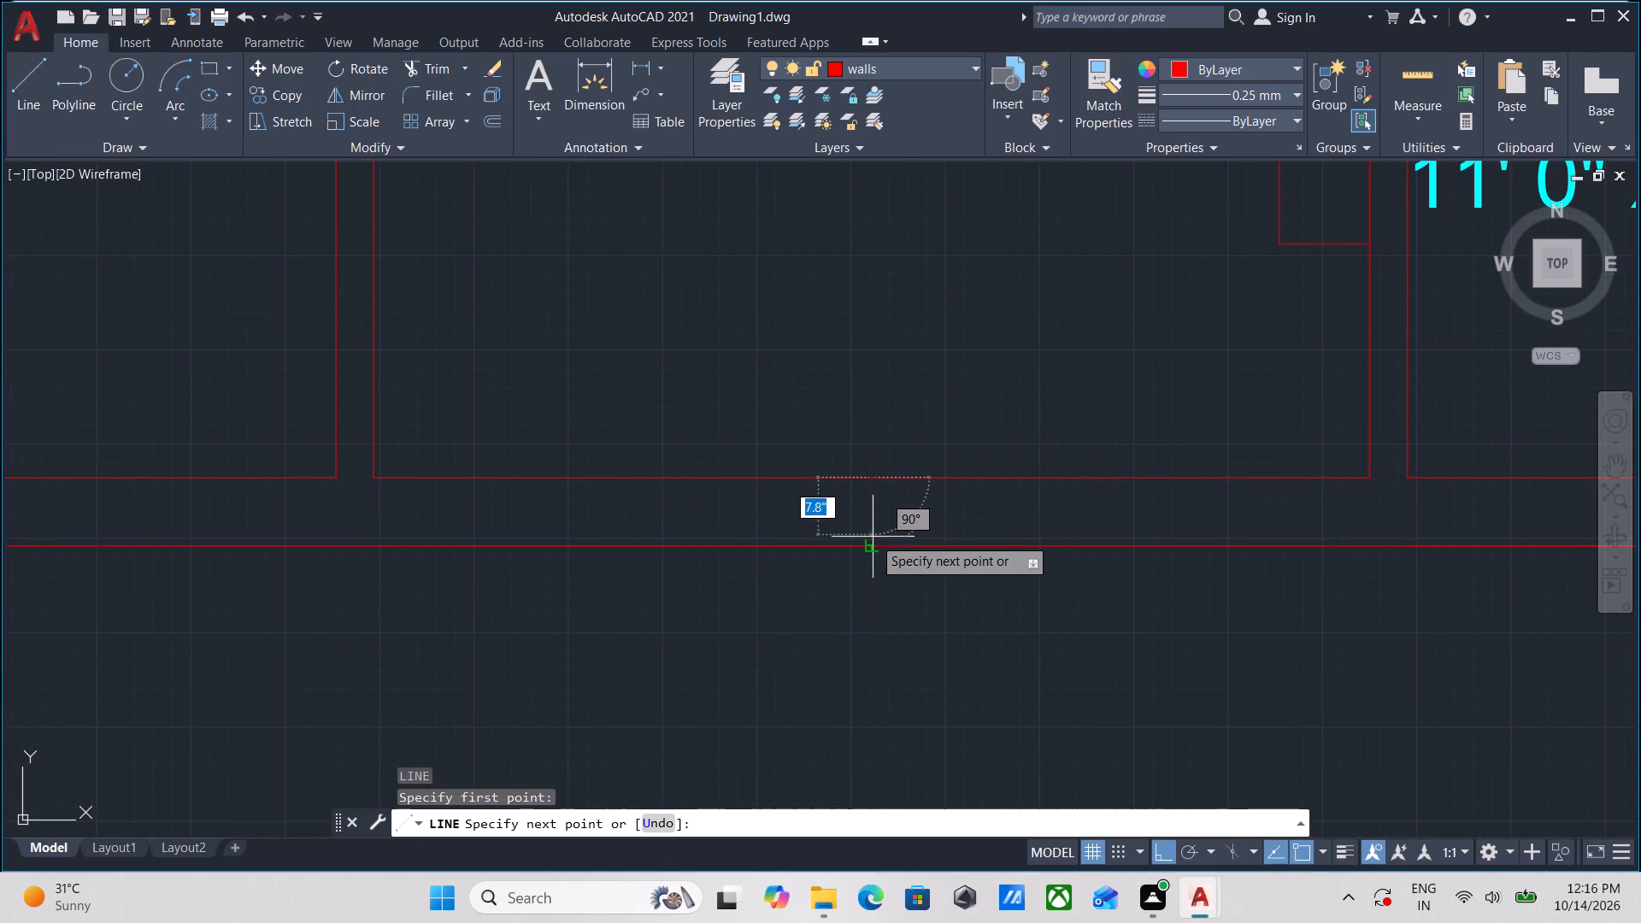
{"action": "left_click", "coordinate": [873, 544]}
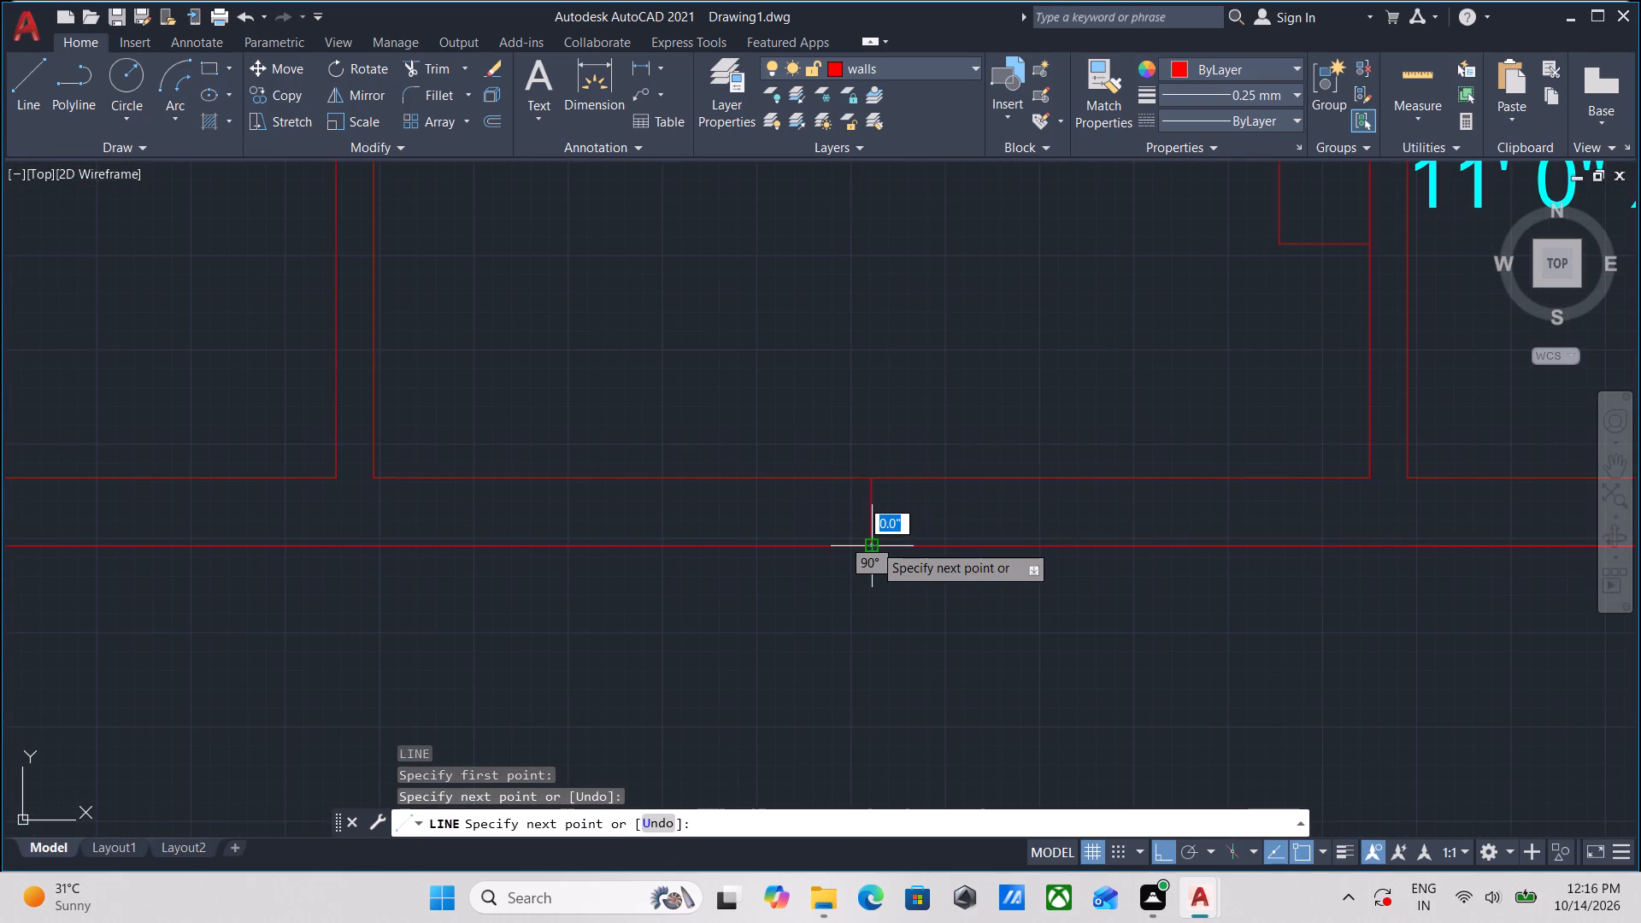
{"action": "key", "text": "Escape"}
Offset the centre line across the lower living room's bottom wall by 2' to each side.
{"action": "left_click", "coordinate": [883, 522]}
{"action": "left_click", "coordinate": [822, 503]}
{"action": "key", "text": "o"}
{"action": "key", "text": "Return"}
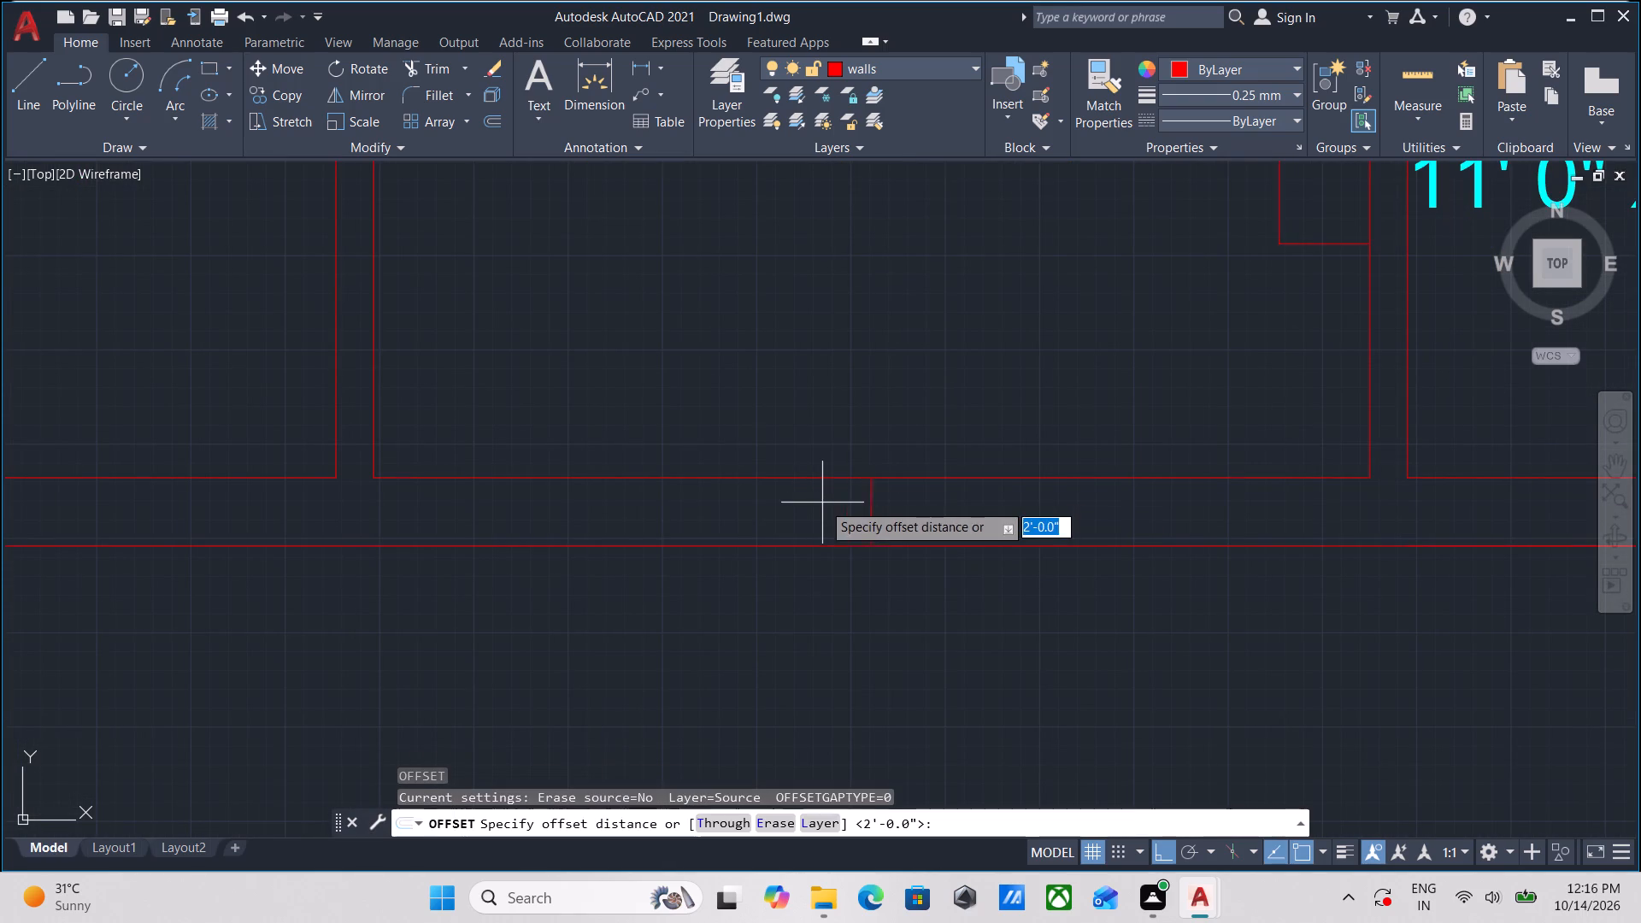
{"action": "left_click", "coordinate": [870, 513]}
{"action": "left_click", "coordinate": [1003, 521]}
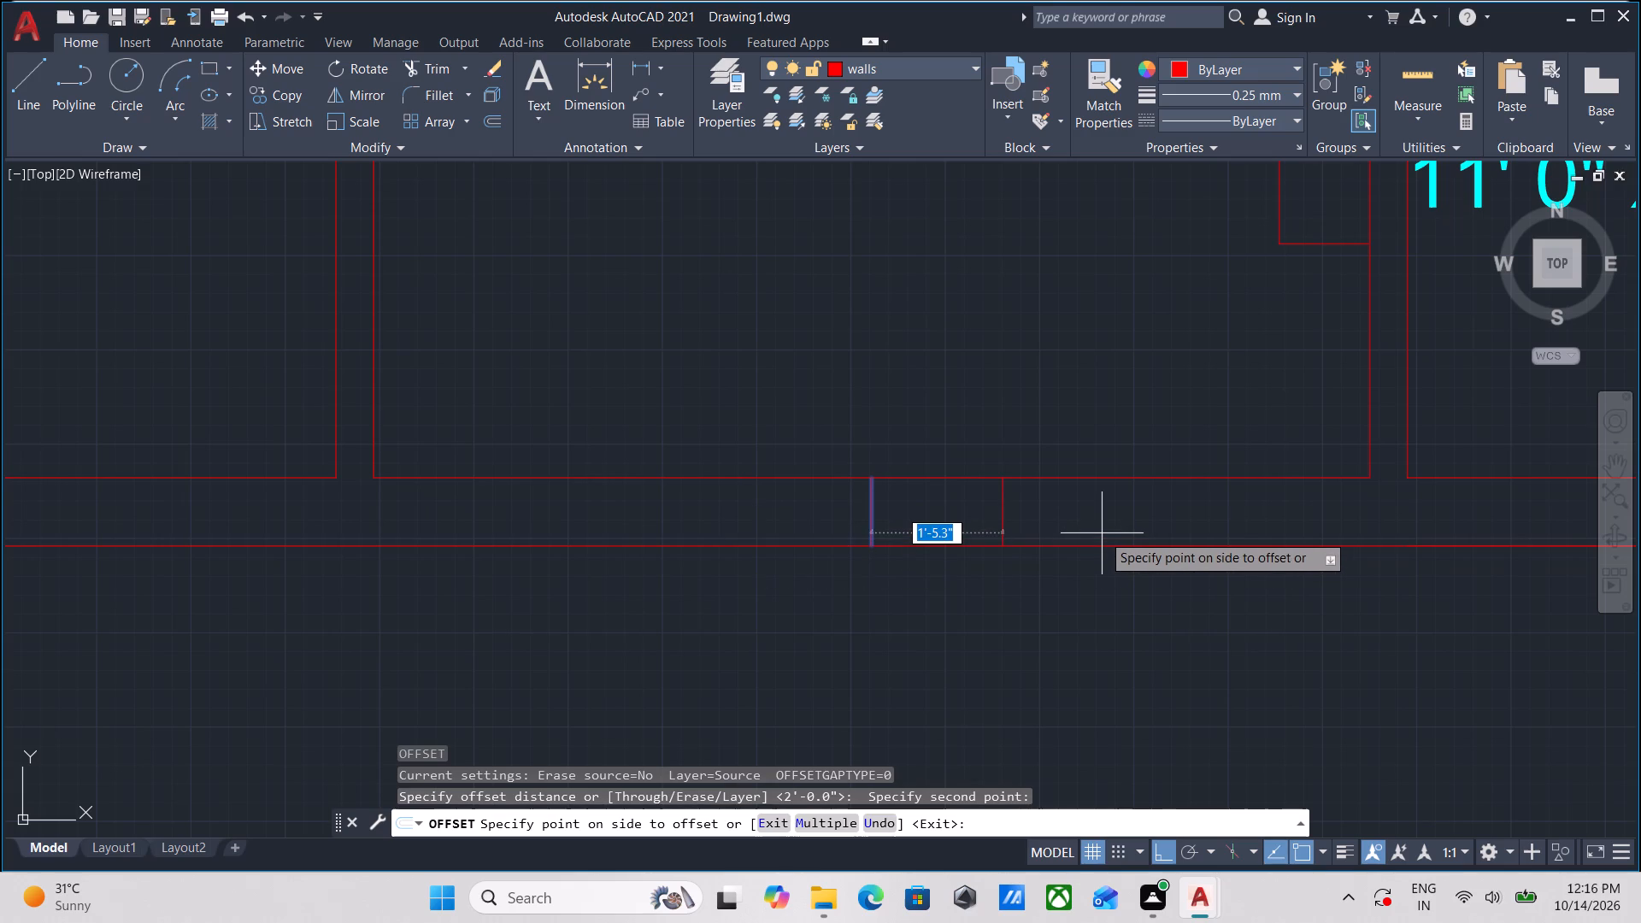
{"action": "type", "text": "2'"}
{"action": "key", "text": "Return"}
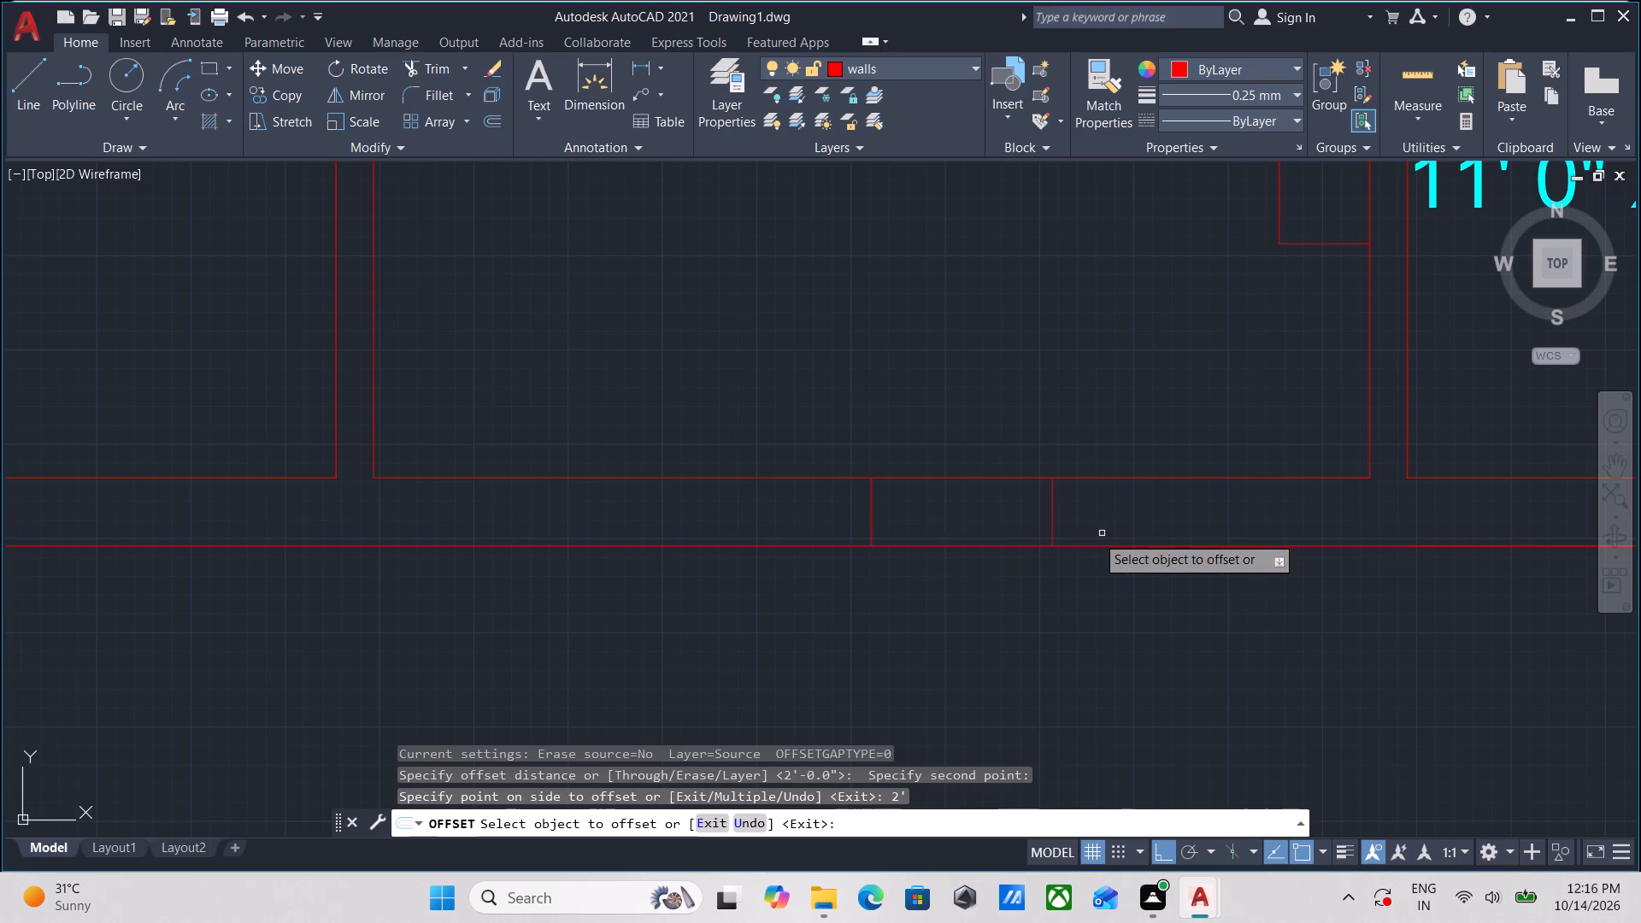
{"action": "left_click", "coordinate": [870, 522]}
{"action": "type", "text": "2'"}
{"action": "key", "text": "Return"}
{"action": "key", "text": "Escape"}
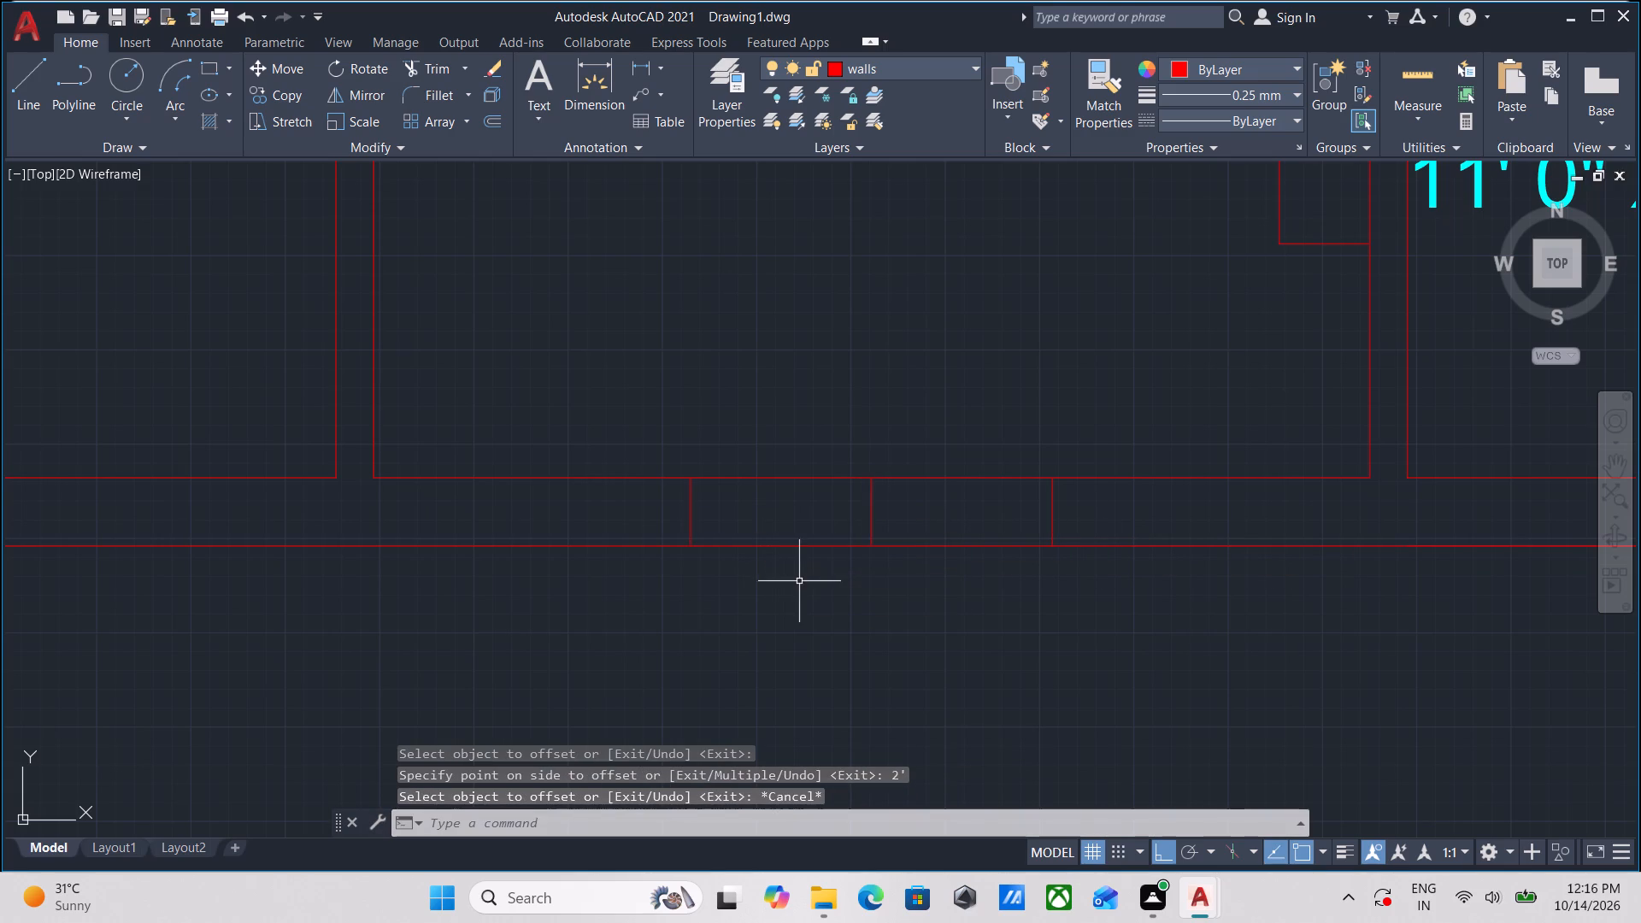
Trim both bottom wall lines between the two offset jamb lines and remove the centre line, leaving a door opening.
{"action": "type", "text": "TR"}
{"action": "key", "text": "Return"}
{"action": "left_click", "coordinate": [799, 582]}
{"action": "left_click", "coordinate": [783, 338]}
{"action": "left_click_drag", "start_coordinate": [954, 583], "coordinate": [956, 572]}
{"action": "left_click_drag", "start_coordinate": [974, 390], "coordinate": [959, 461]}
{"action": "left_click", "coordinate": [916, 511]}
{"action": "left_click", "coordinate": [788, 523]}
{"action": "scroll", "coordinate": [793, 520], "scroll_direction": "down", "scroll_amount": 2}
{"action": "key", "text": "Escape"}
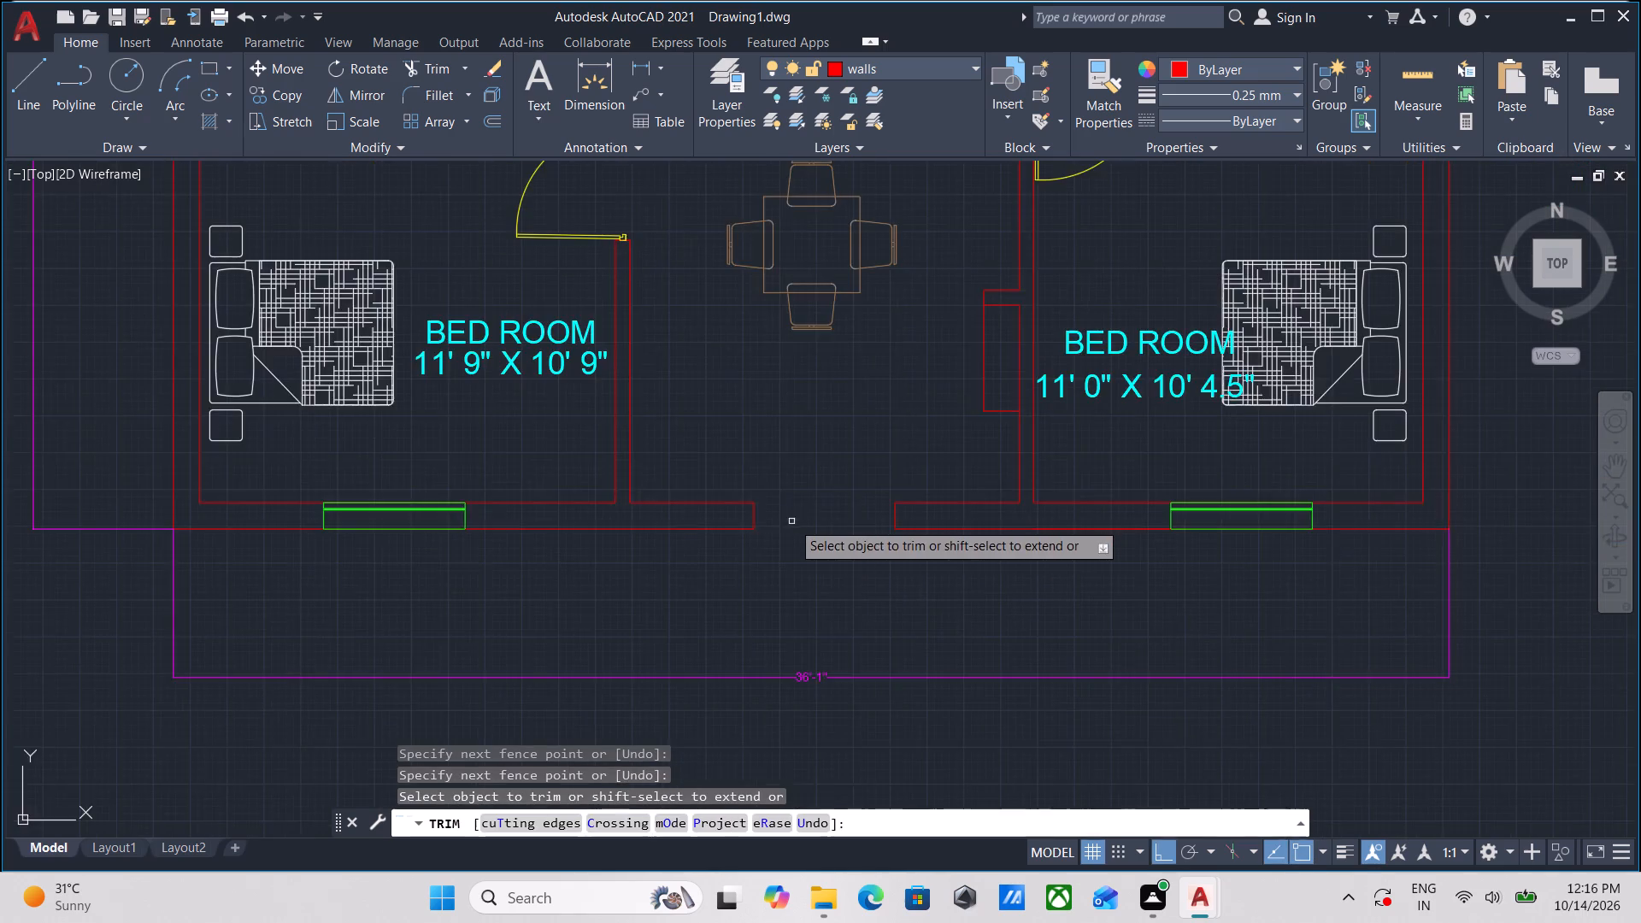
Mirror the spare double door above the plan about a horizontal line through its lower-left end, erasing the original.
{"action": "scroll", "coordinate": [791, 468], "scroll_direction": "down", "scroll_amount": 2}
{"action": "middle_click_drag", "start_coordinate": [791, 467], "coordinate": [759, 694]}
{"action": "middle_click_drag", "start_coordinate": [738, 300], "coordinate": [731, 457]}
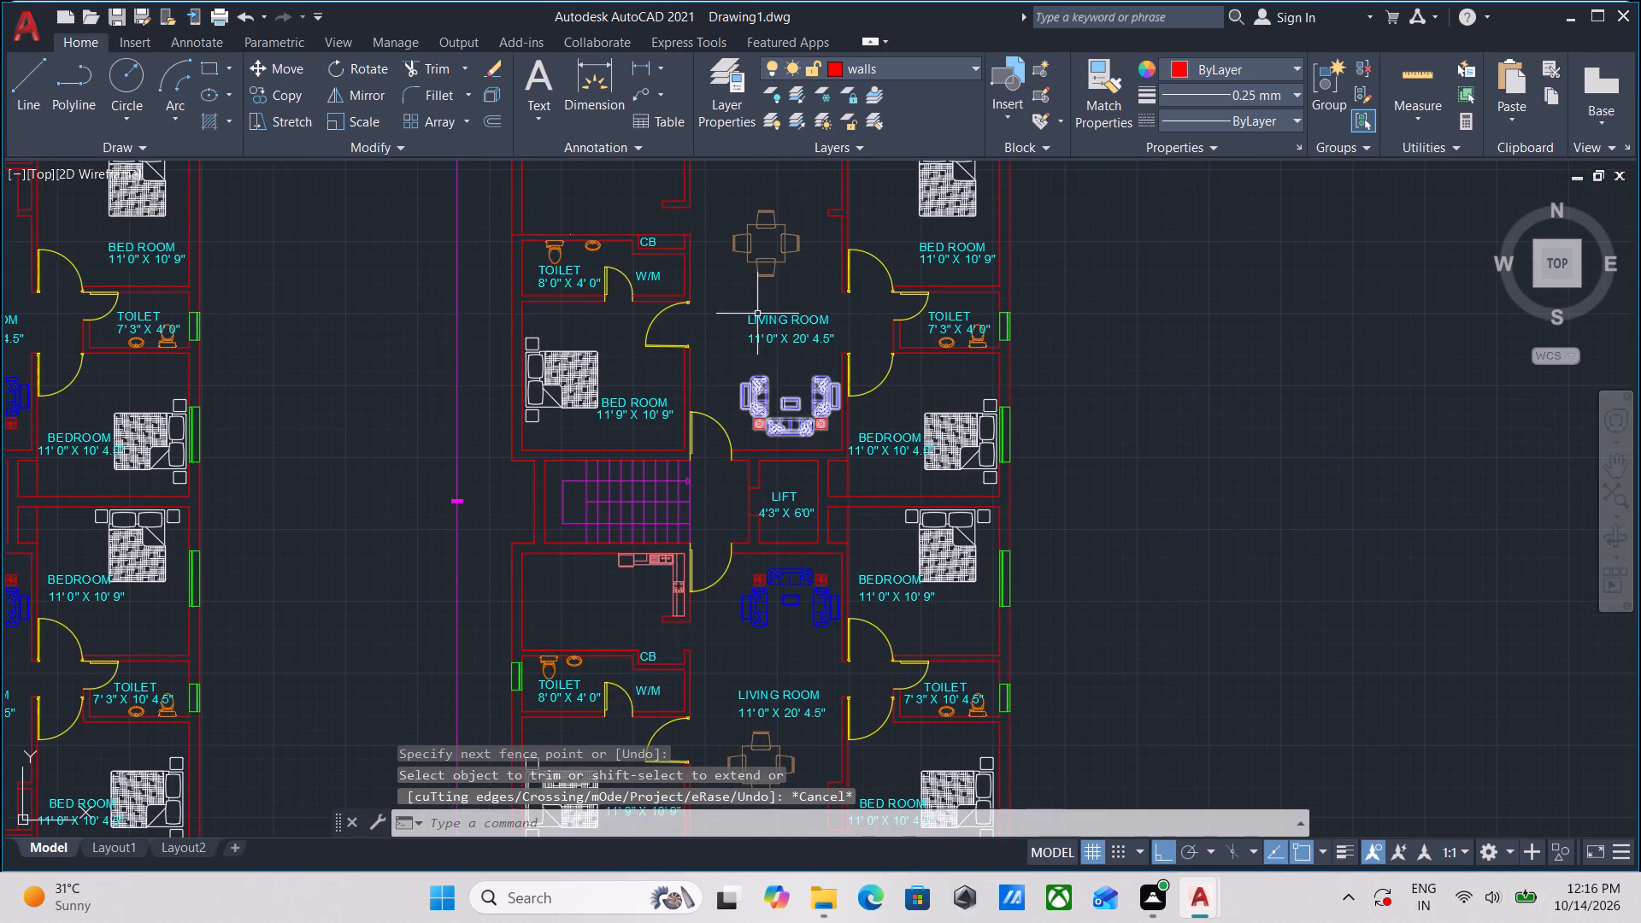
{"action": "middle_click_drag", "start_coordinate": [750, 313], "coordinate": [726, 509]}
{"action": "scroll", "coordinate": [752, 333], "scroll_direction": "up", "scroll_amount": 2}
{"action": "middle_click_drag", "start_coordinate": [756, 226], "coordinate": [746, 397]}
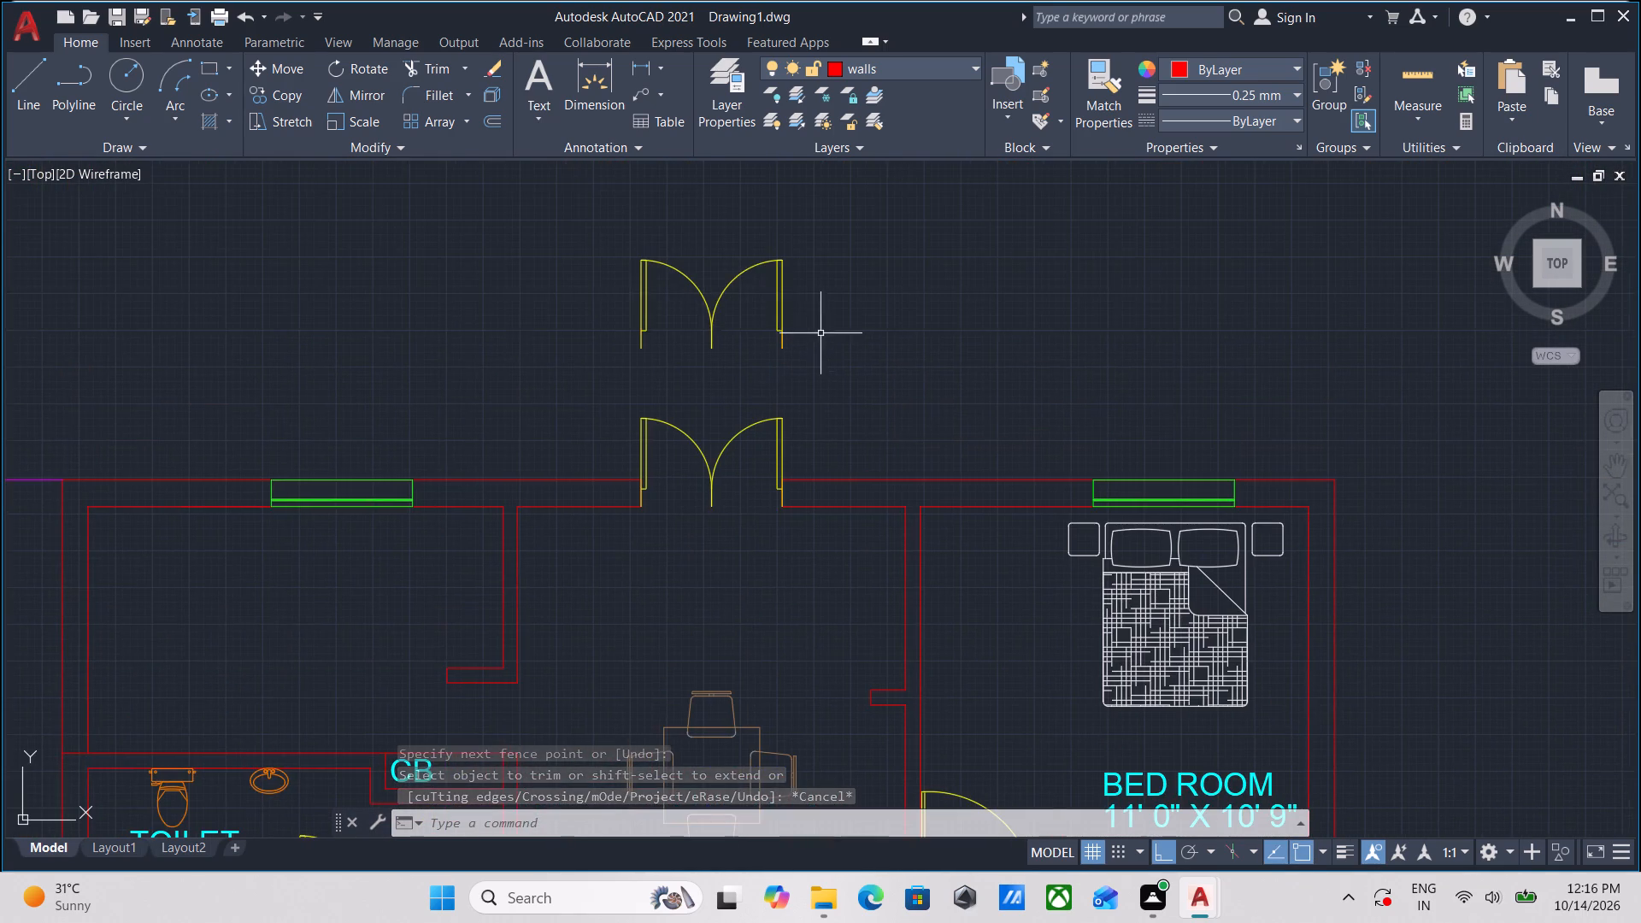
{"action": "left_click_drag", "start_coordinate": [826, 328], "coordinate": [726, 313]}
{"action": "left_click_drag", "start_coordinate": [655, 303], "coordinate": [641, 303]}
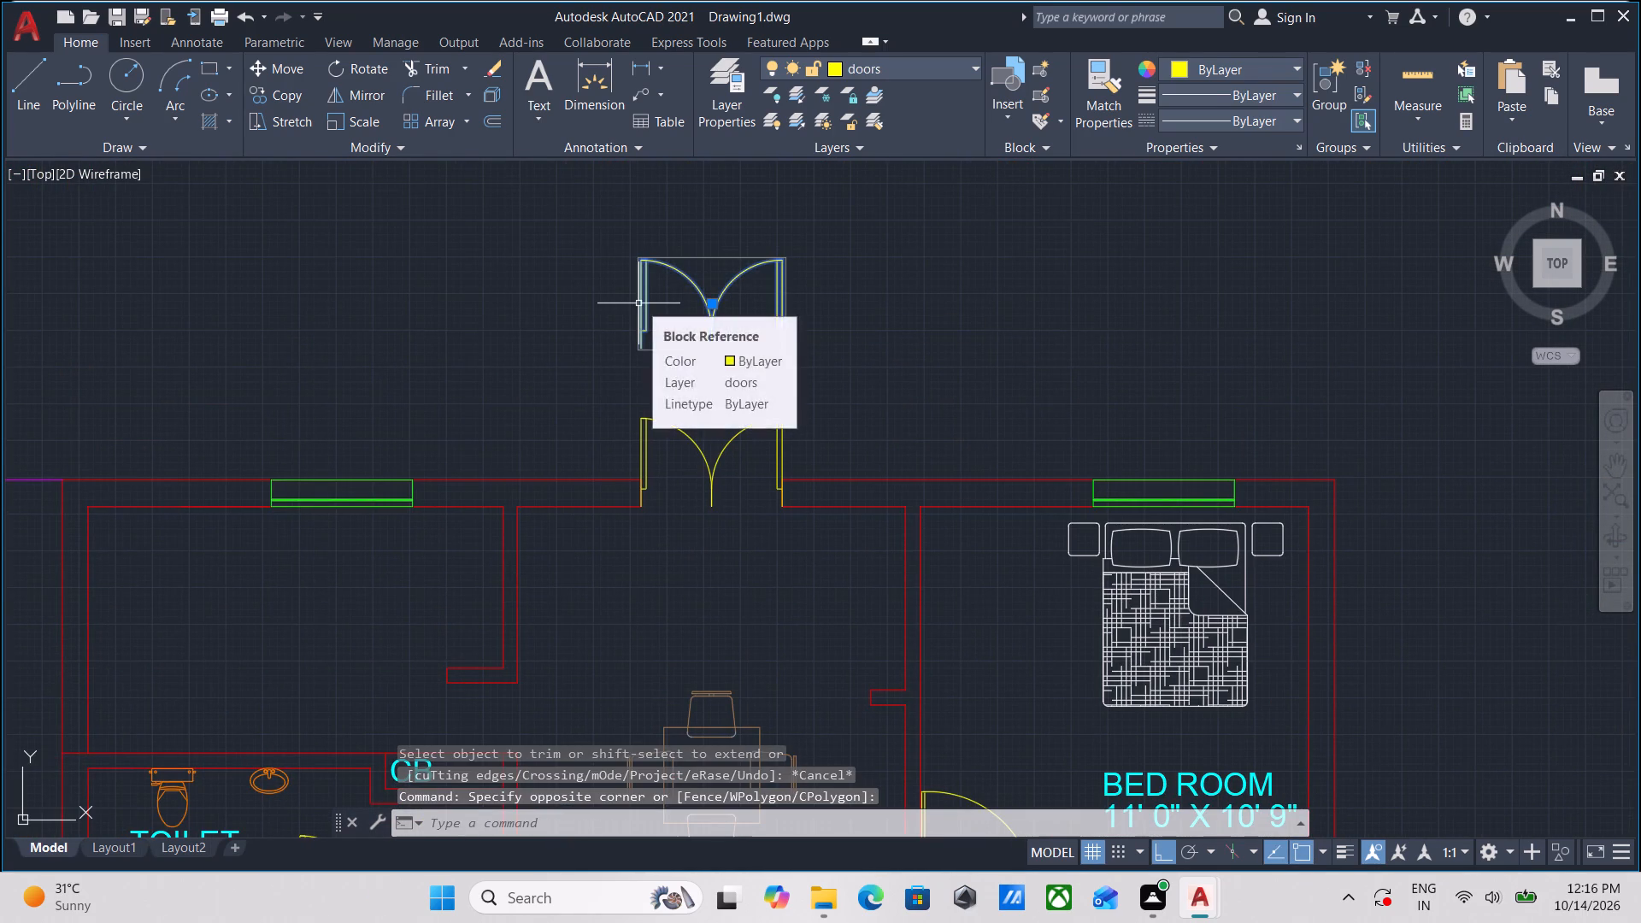
{"action": "type", "text": "MI"}
{"action": "key", "text": "Return"}
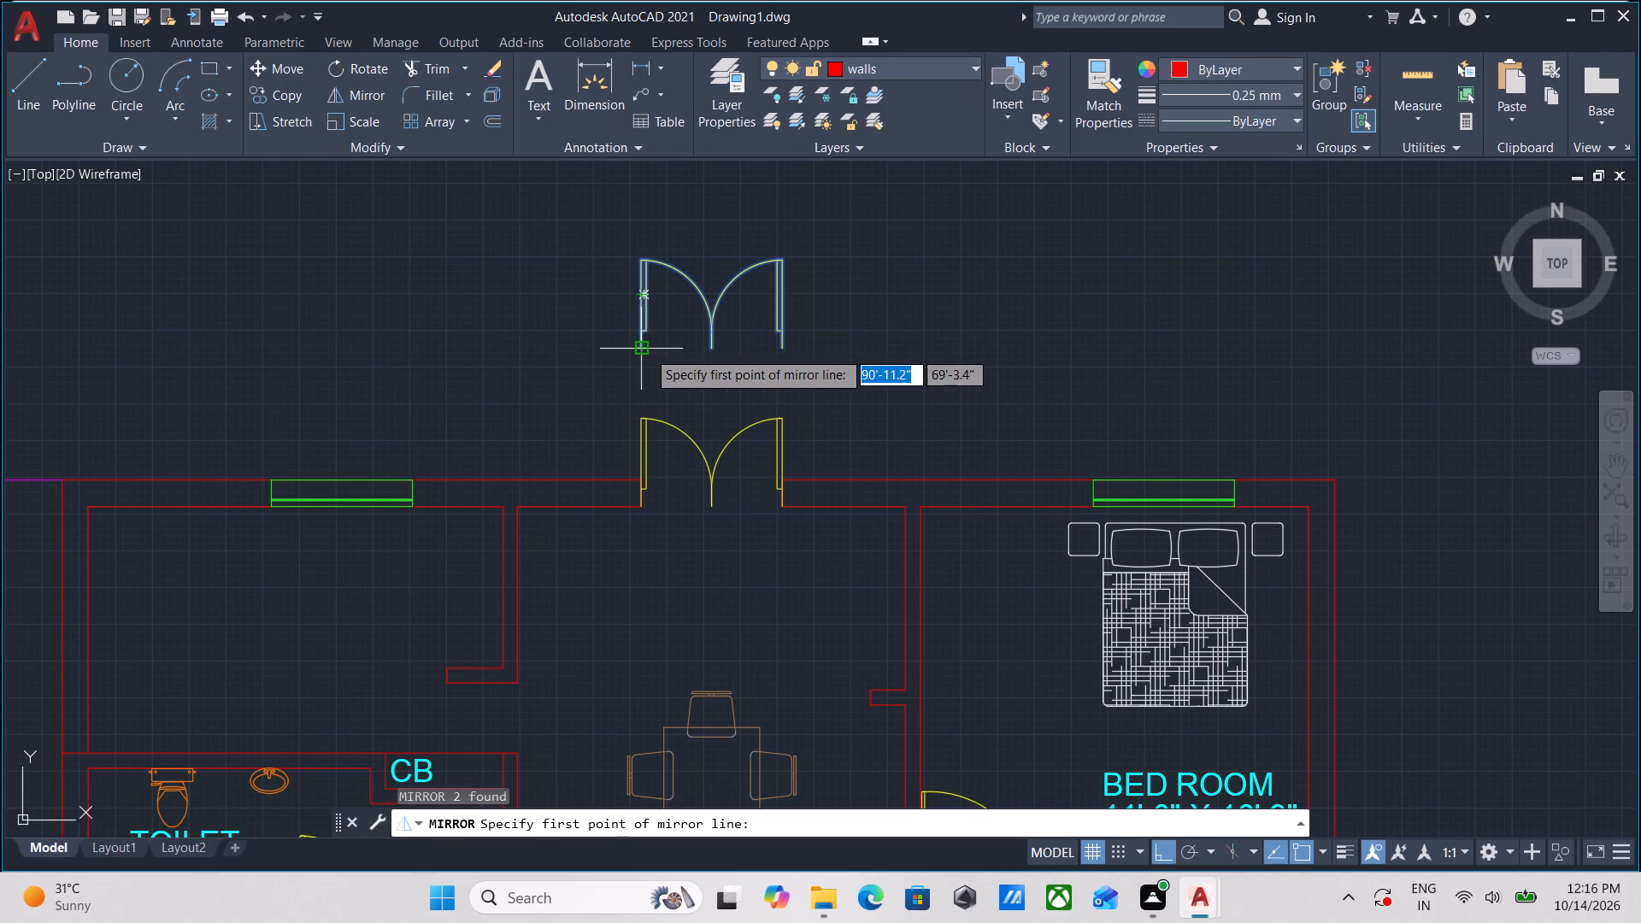
{"action": "left_click_drag", "start_coordinate": [647, 350], "coordinate": [579, 343]}
{"action": "left_click", "coordinate": [248, 299]}
{"action": "left_click_drag", "start_coordinate": [297, 350], "coordinate": [248, 299]}
Move the flipped double door into the bottom wall opening, aligning its upper-left end with the opening's inner left corner.
{"action": "left_click_drag", "start_coordinate": [697, 309], "coordinate": [686, 316]}
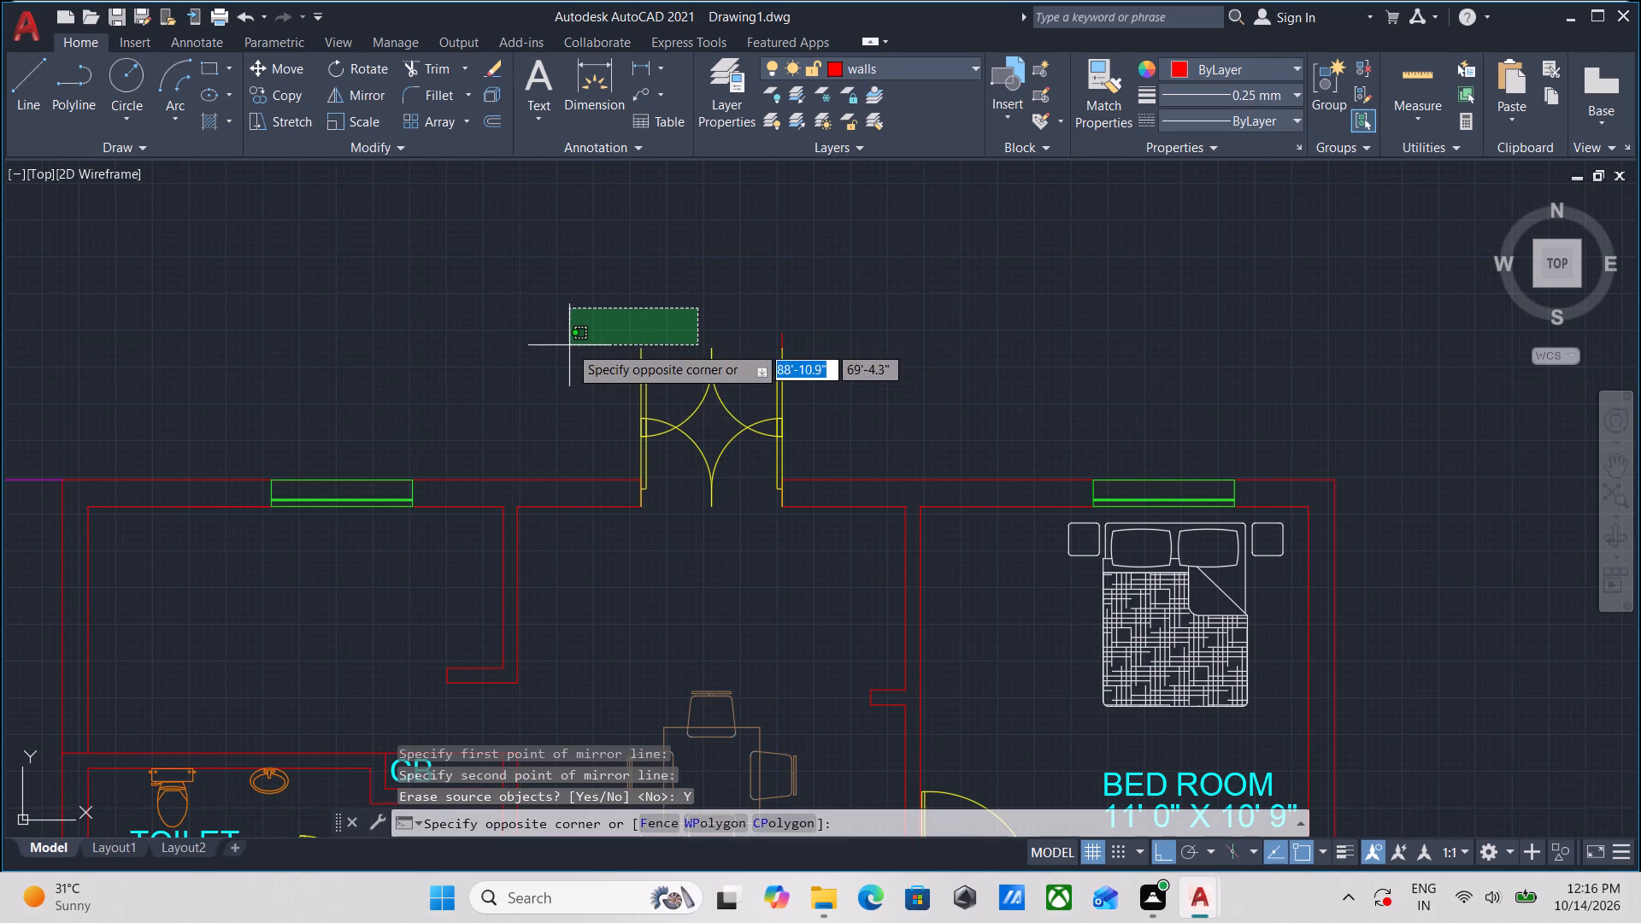
{"action": "left_click", "coordinate": [554, 356]}
{"action": "scroll", "coordinate": [879, 341], "scroll_direction": "up", "scroll_amount": 1}
{"action": "scroll", "coordinate": [756, 342], "scroll_direction": "up", "scroll_amount": 2}
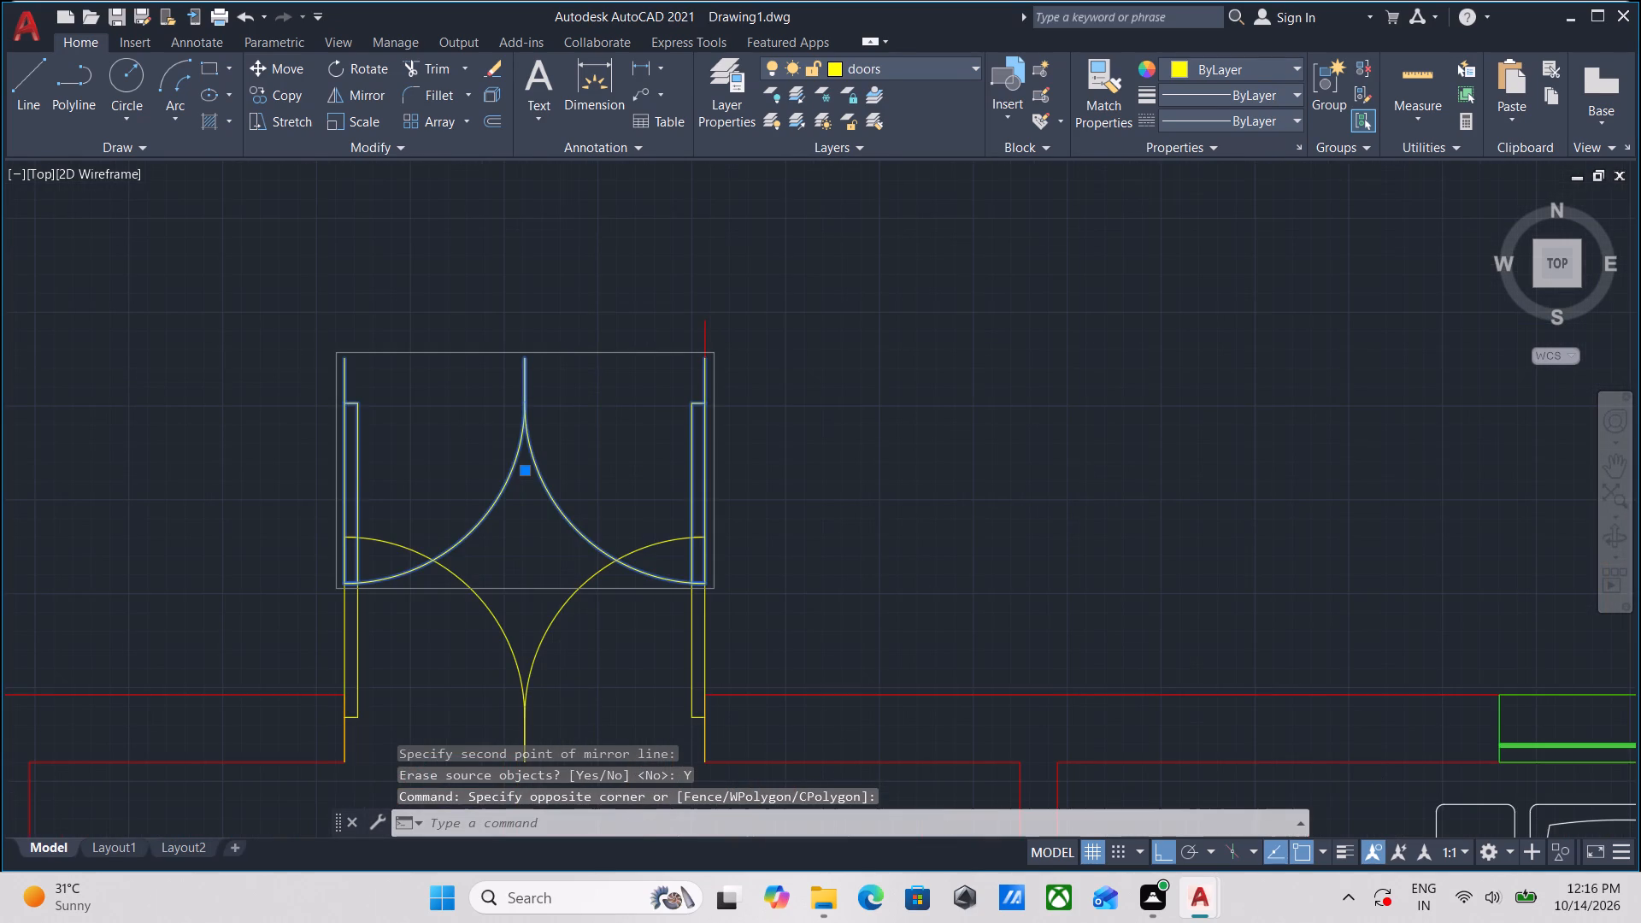
{"action": "key", "text": "m"}
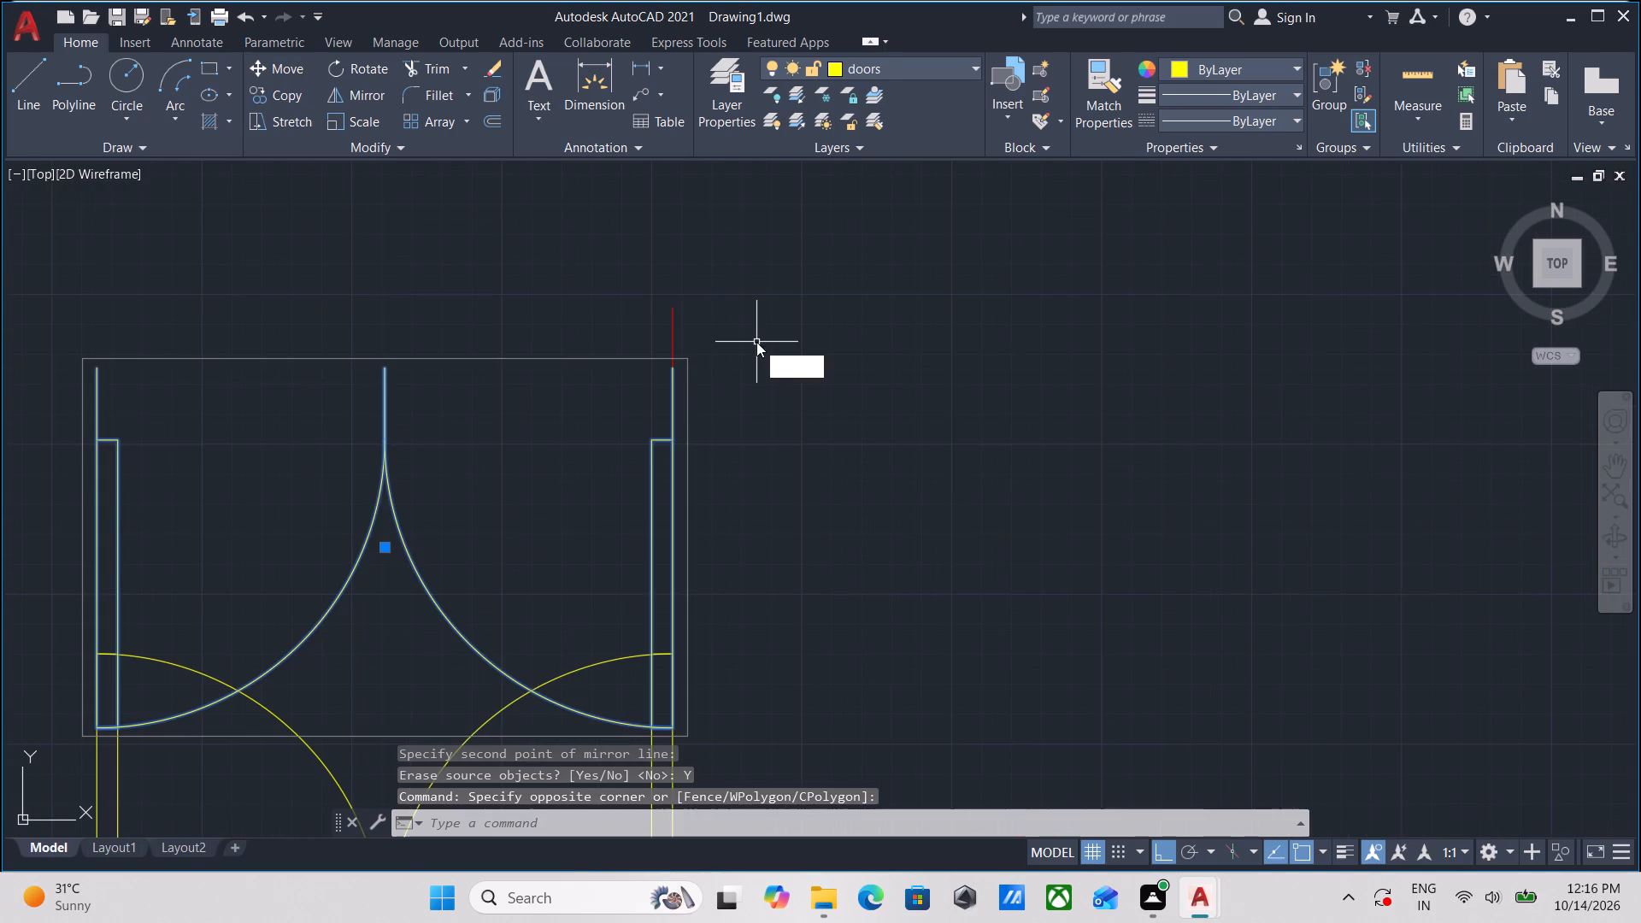
{"action": "key", "text": "Return"}
{"action": "middle_click_drag", "start_coordinate": [608, 531], "coordinate": [750, 440]}
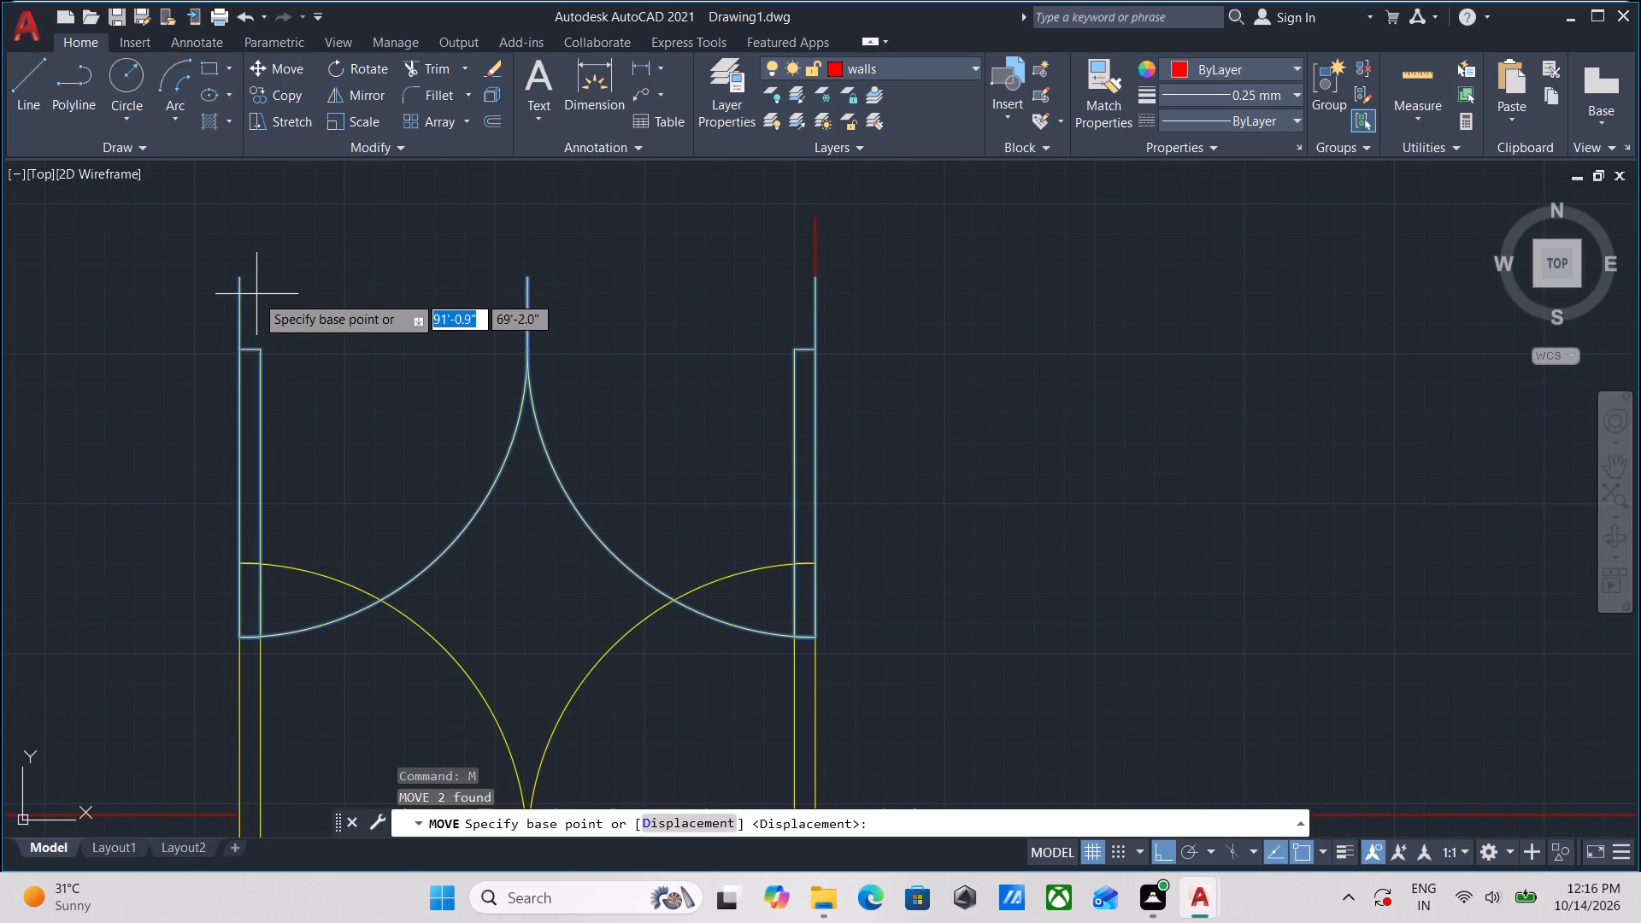
{"action": "left_click", "coordinate": [236, 274]}
{"action": "scroll", "coordinate": [273, 490], "scroll_direction": "down", "scroll_amount": 1}
{"action": "middle_click_drag", "start_coordinate": [273, 490], "coordinate": [579, 0]}
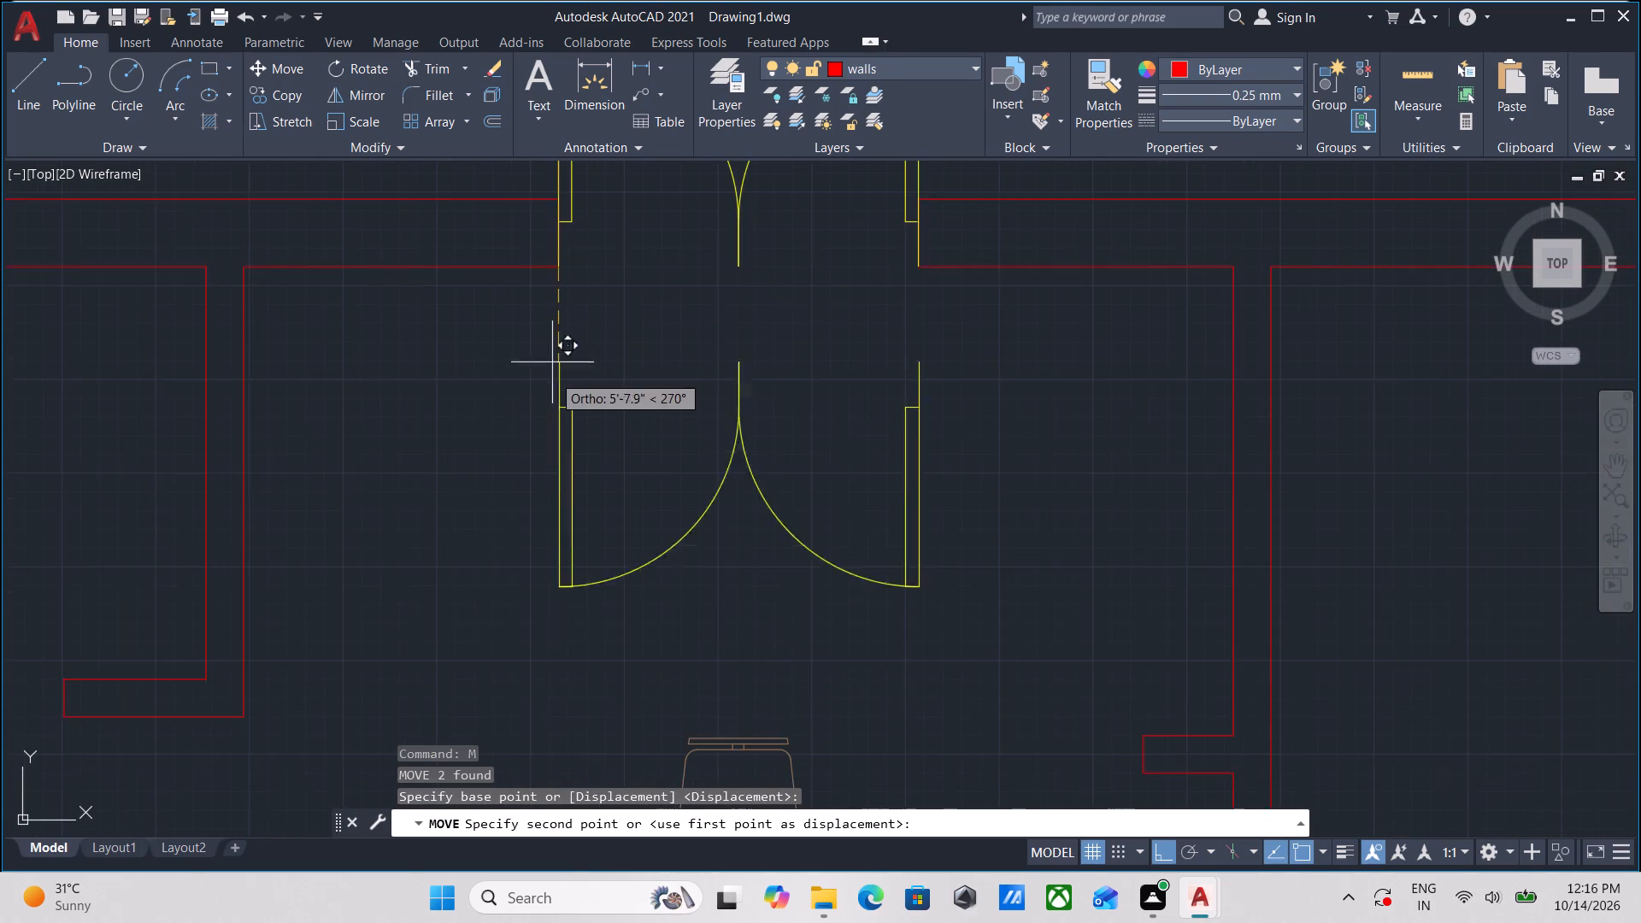
{"action": "scroll", "coordinate": [551, 386], "scroll_direction": "down", "scroll_amount": 3}
{"action": "middle_click_drag", "start_coordinate": [551, 387], "coordinate": [653, 77]}
{"action": "middle_click_drag", "start_coordinate": [666, 461], "coordinate": [756, 75]}
{"action": "middle_click_drag", "start_coordinate": [713, 494], "coordinate": [727, 144]}
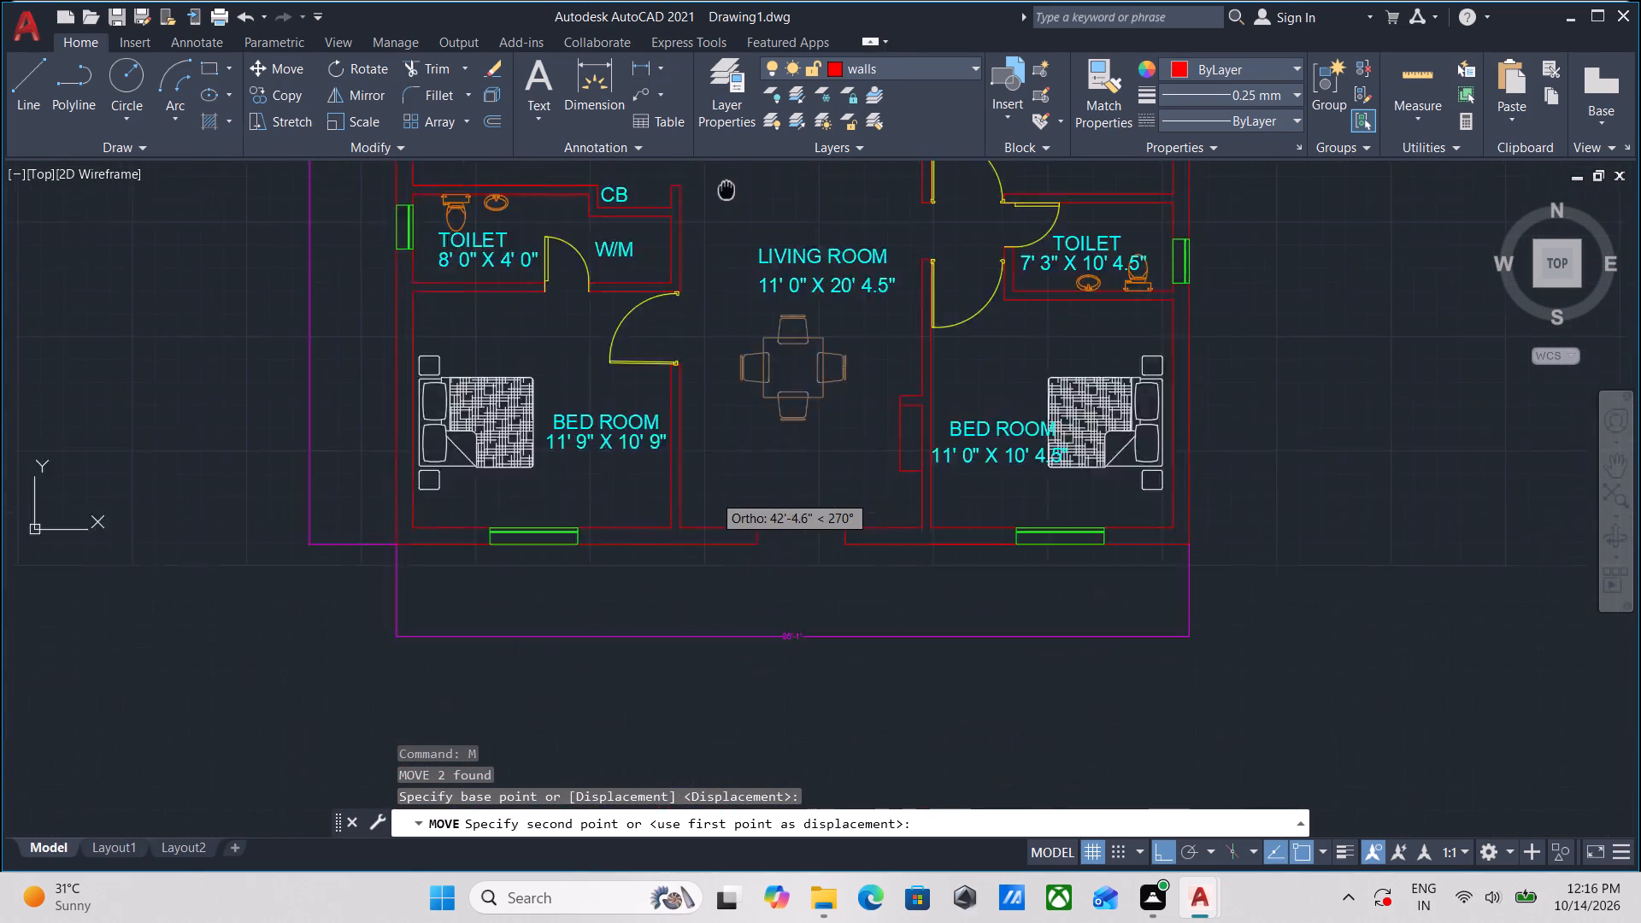
{"action": "middle_click_drag", "start_coordinate": [727, 144], "coordinate": [733, 62]}
{"action": "scroll", "coordinate": [740, 399], "scroll_direction": "up", "scroll_amount": 2}
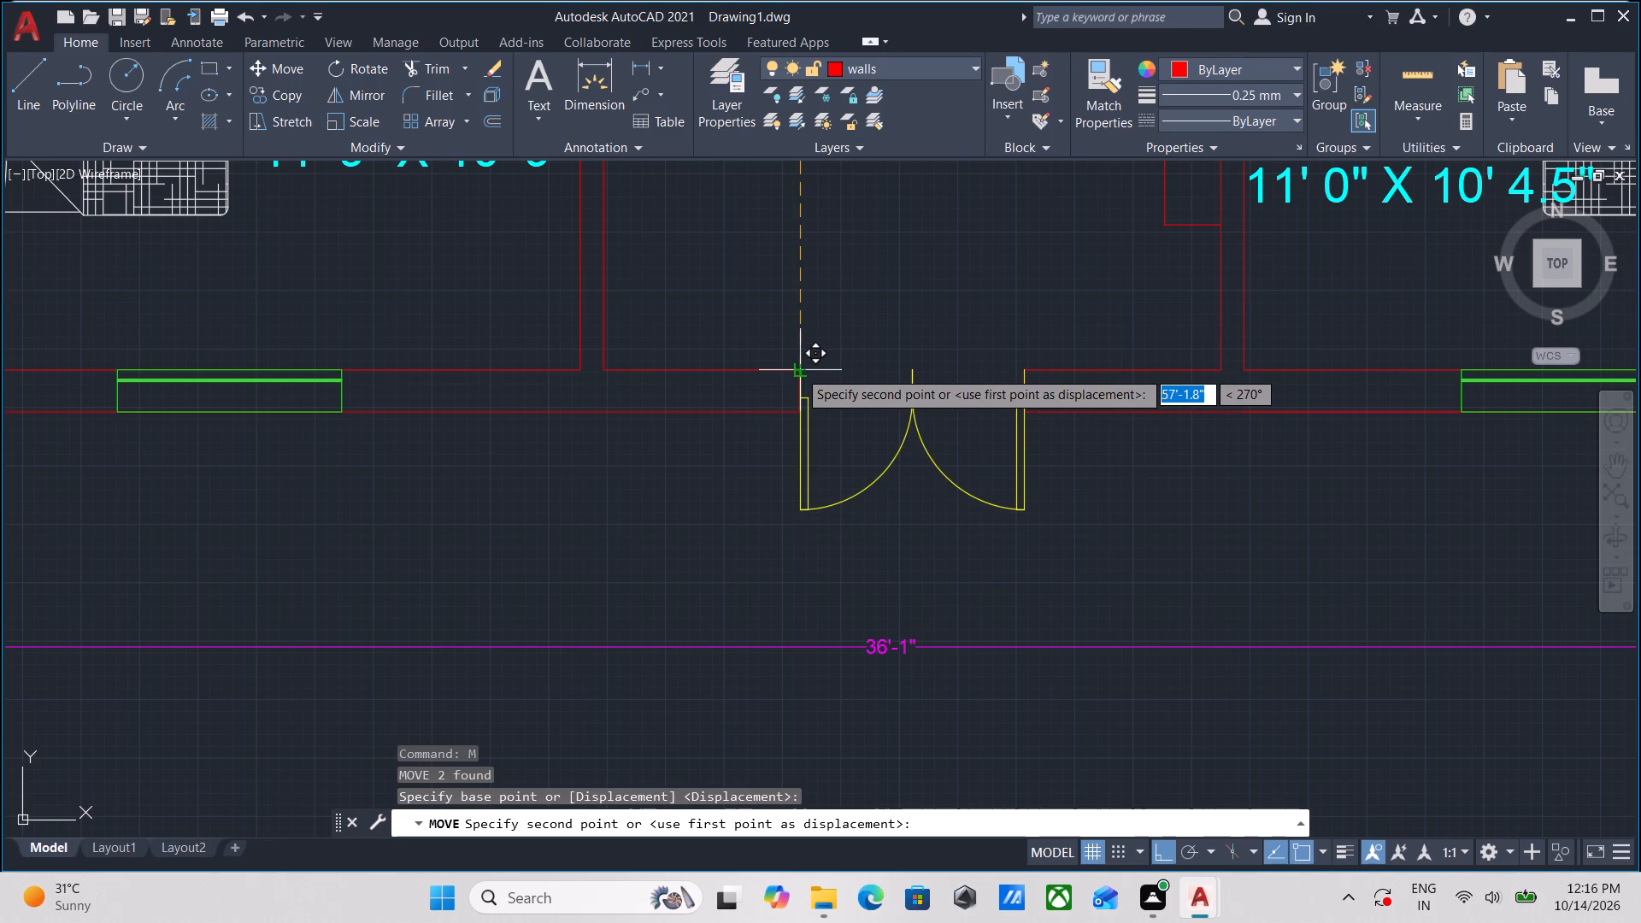
{"action": "scroll", "coordinate": [798, 370], "scroll_direction": "up", "scroll_amount": 4}
{"action": "left_click", "coordinate": [797, 363]}
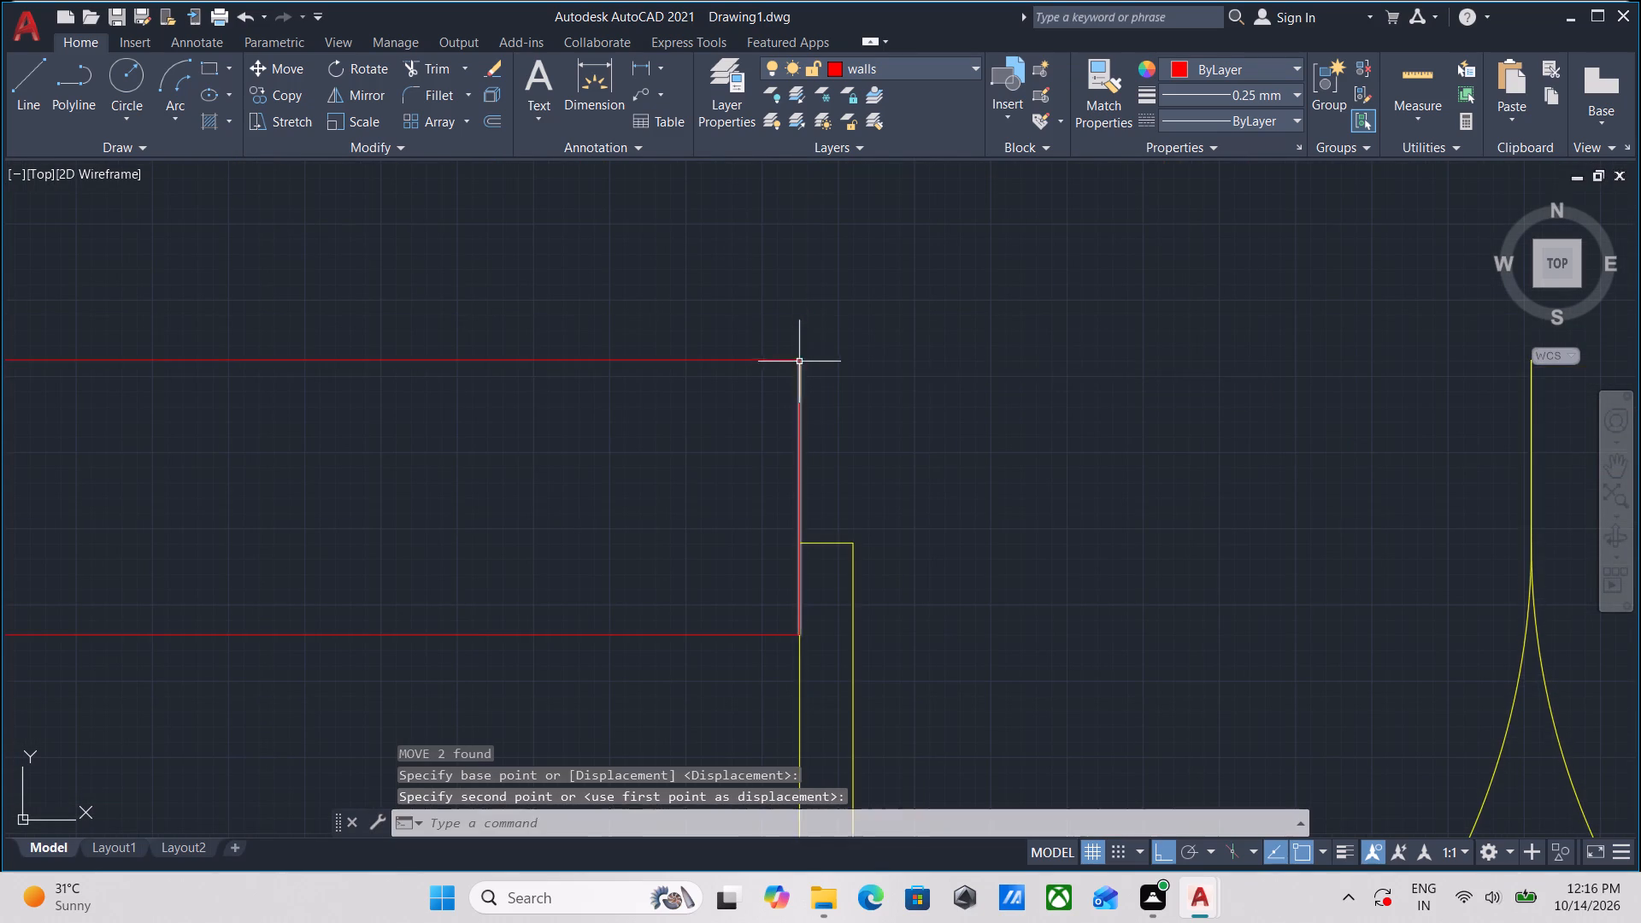
Erase the stray short wall line above the upper living room's double door.
{"action": "scroll", "coordinate": [805, 343], "scroll_direction": "down", "scroll_amount": 3}
{"action": "middle_click_drag", "start_coordinate": [887, 378], "coordinate": [791, 538]}
{"action": "scroll", "coordinate": [821, 478], "scroll_direction": "down", "scroll_amount": 1}
{"action": "scroll", "coordinate": [794, 403], "scroll_direction": "down", "scroll_amount": 1}
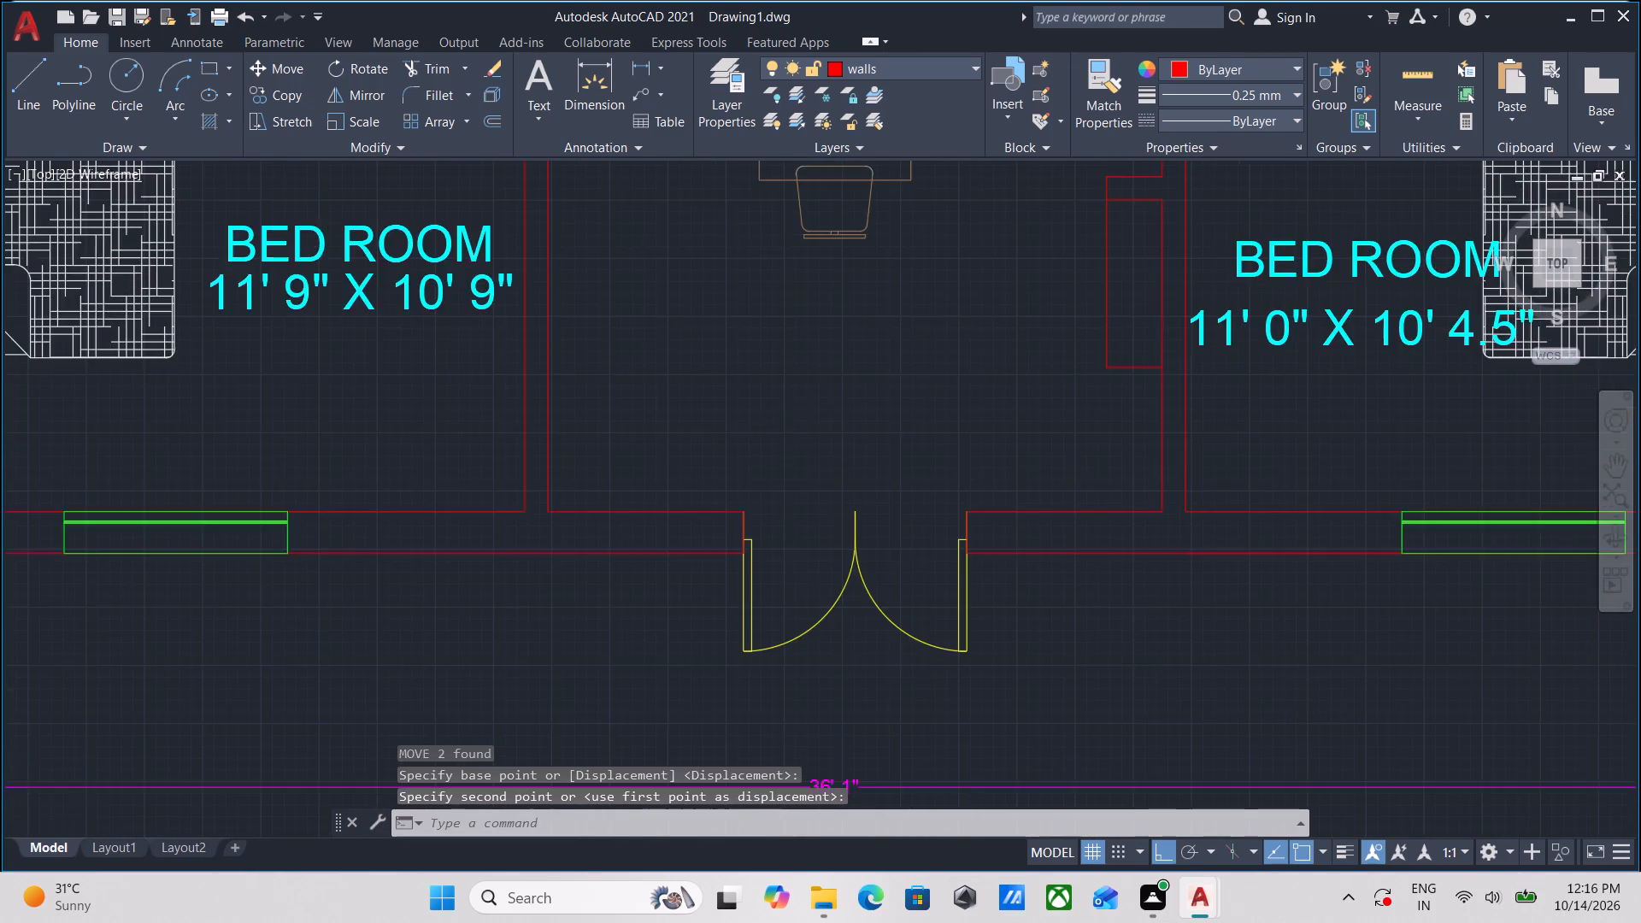
{"action": "middle_click_drag", "start_coordinate": [794, 403], "coordinate": [709, 570]}
{"action": "scroll", "coordinate": [715, 471], "scroll_direction": "down", "scroll_amount": 1}
{"action": "middle_click_drag", "start_coordinate": [715, 479], "coordinate": [695, 679]}
{"action": "middle_click_drag", "start_coordinate": [738, 442], "coordinate": [713, 666]}
{"action": "middle_click_drag", "start_coordinate": [678, 520], "coordinate": [592, 835]}
{"action": "middle_click_drag", "start_coordinate": [677, 434], "coordinate": [628, 790]}
{"action": "scroll", "coordinate": [666, 455], "scroll_direction": "up", "scroll_amount": 2}
{"action": "key", "text": "Escape"}
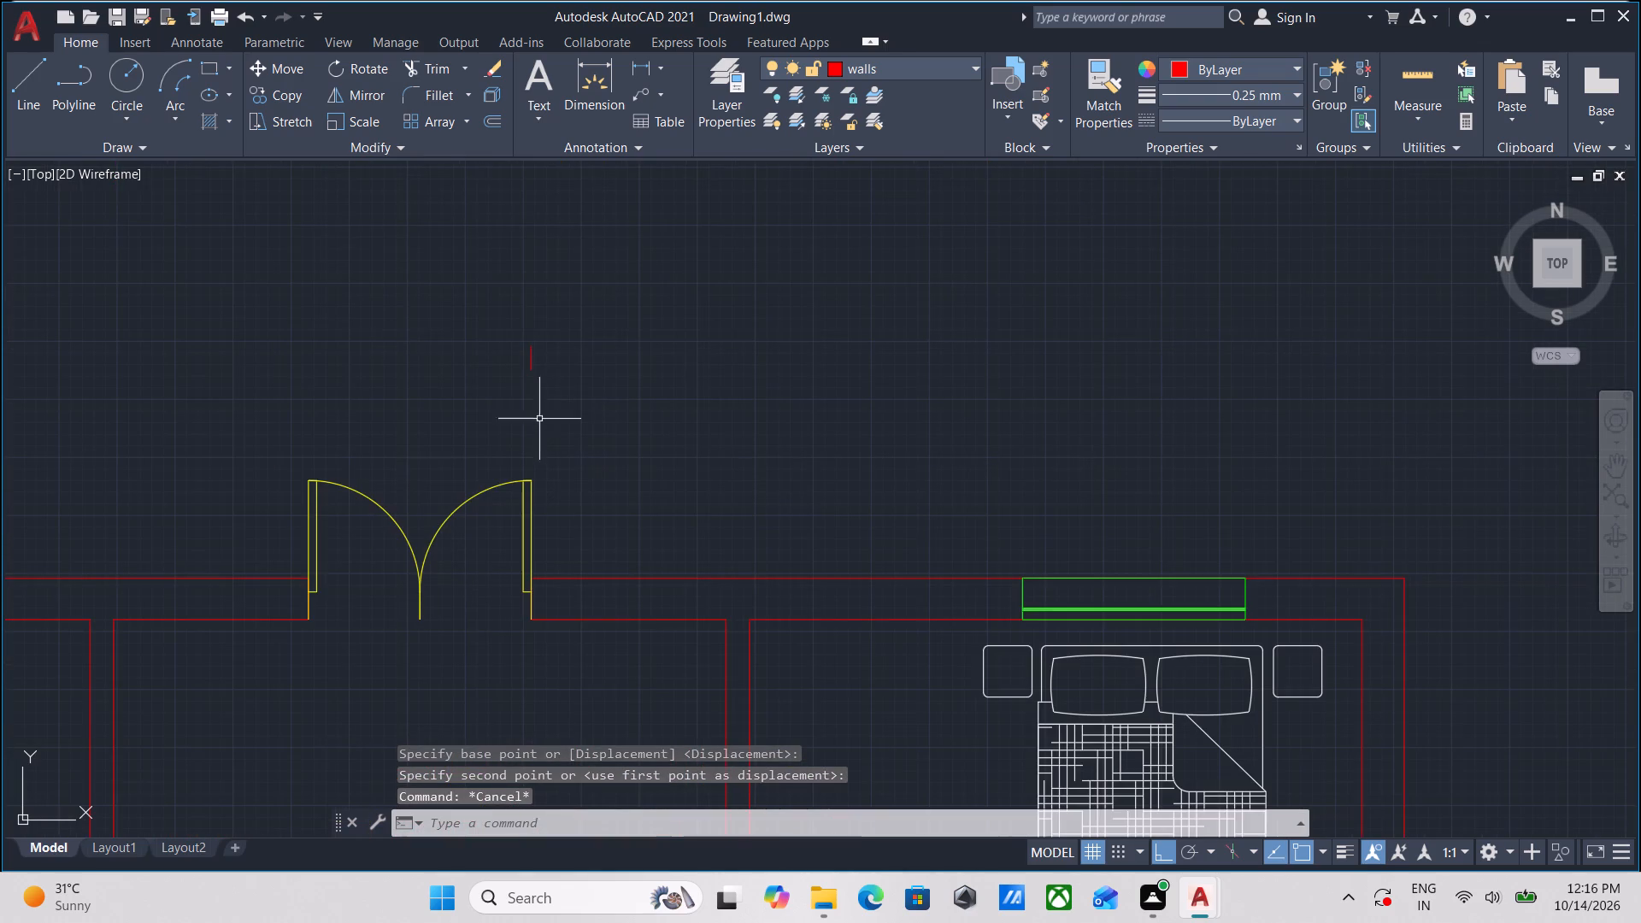
{"action": "left_click", "coordinate": [504, 309]}
{"action": "left_click", "coordinate": [568, 422]}
{"action": "right_click", "coordinate": [568, 422]}
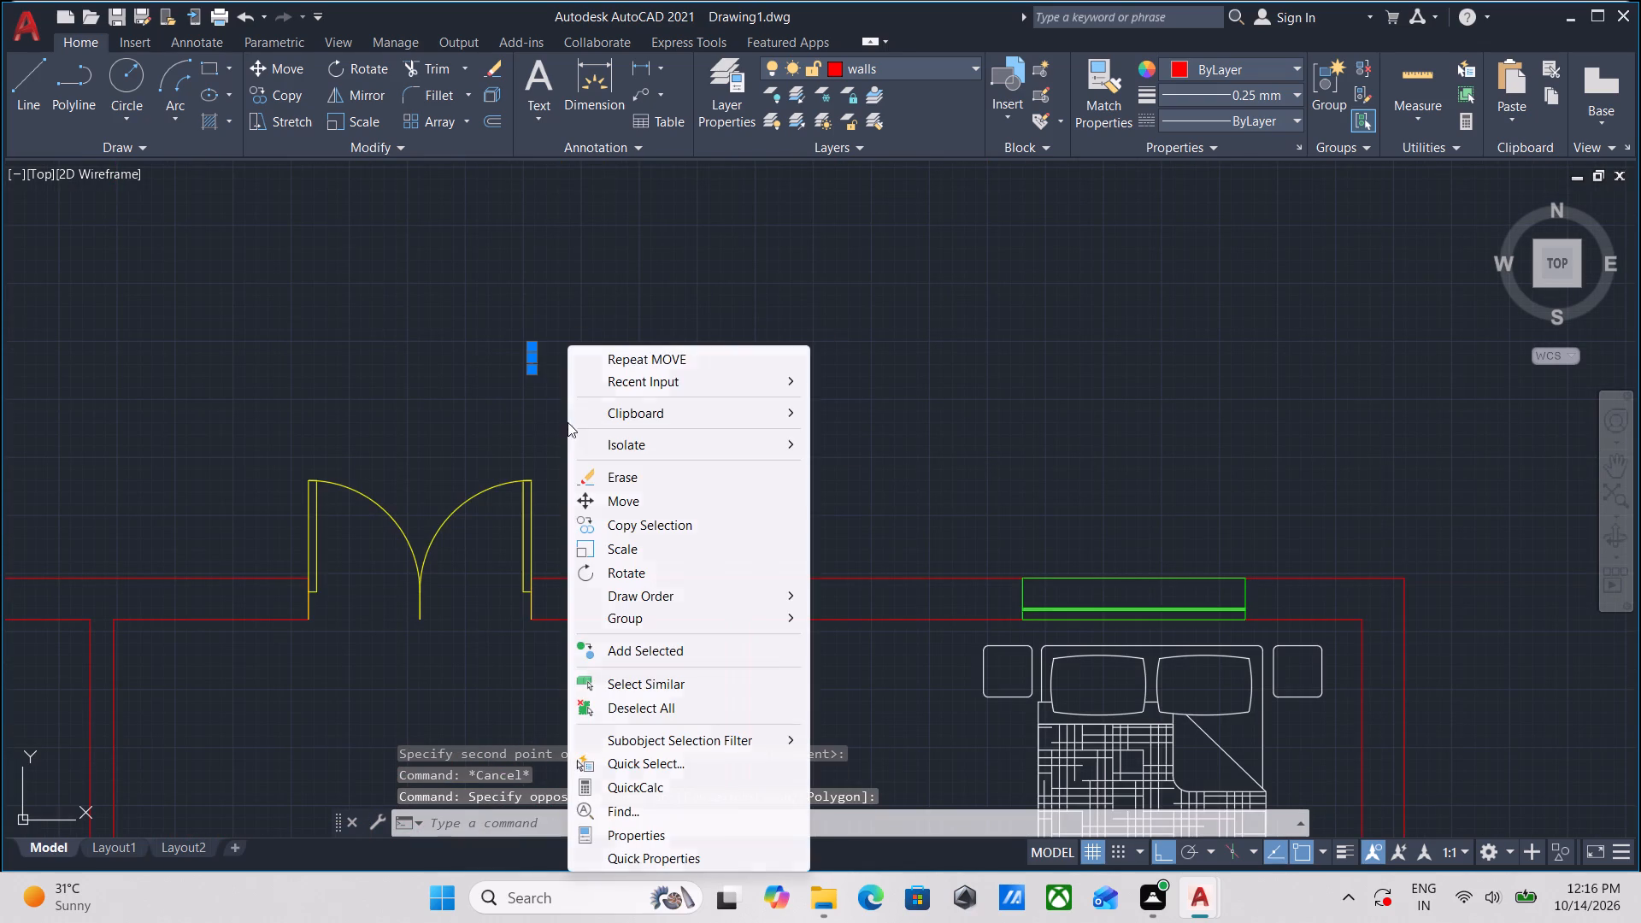
{"action": "left_click", "coordinate": [655, 479]}
Trim the extra wall line at the upper-left toilet's top corner, where its partition meets the left outer wall.
{"action": "scroll", "coordinate": [656, 468], "scroll_direction": "down", "scroll_amount": 3}
{"action": "middle_click_drag", "start_coordinate": [656, 468], "coordinate": [682, 344]}
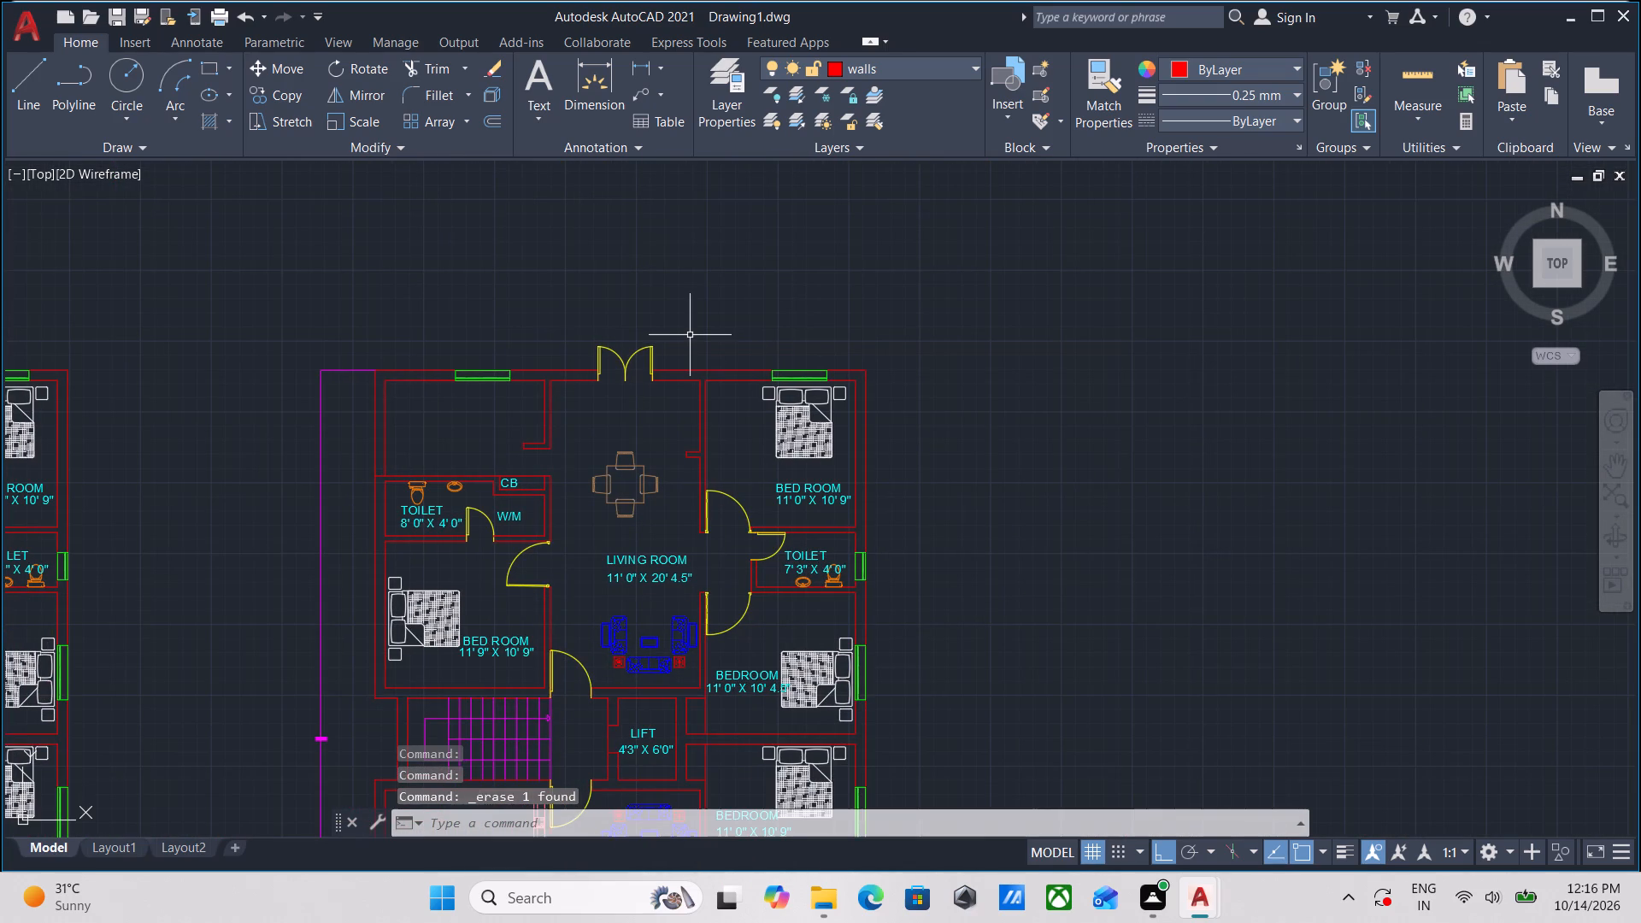
{"action": "scroll", "coordinate": [373, 491], "scroll_direction": "up", "scroll_amount": 3}
{"action": "middle_click_drag", "start_coordinate": [406, 479], "coordinate": [500, 431]}
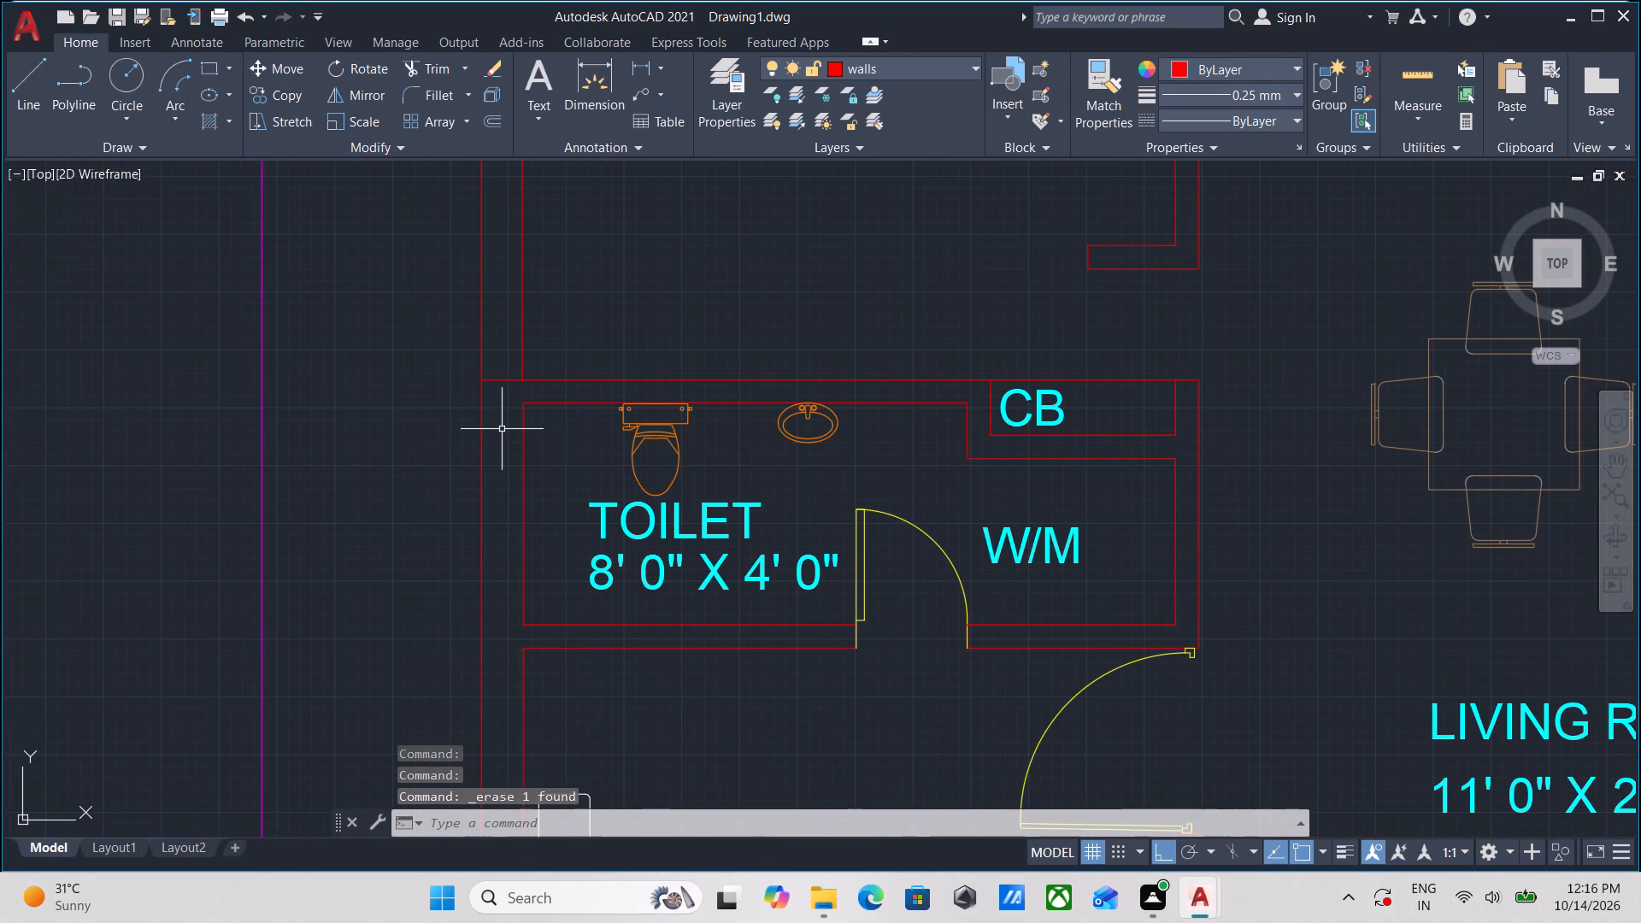
{"action": "type", "text": "TR"}
{"action": "key", "text": "Return"}
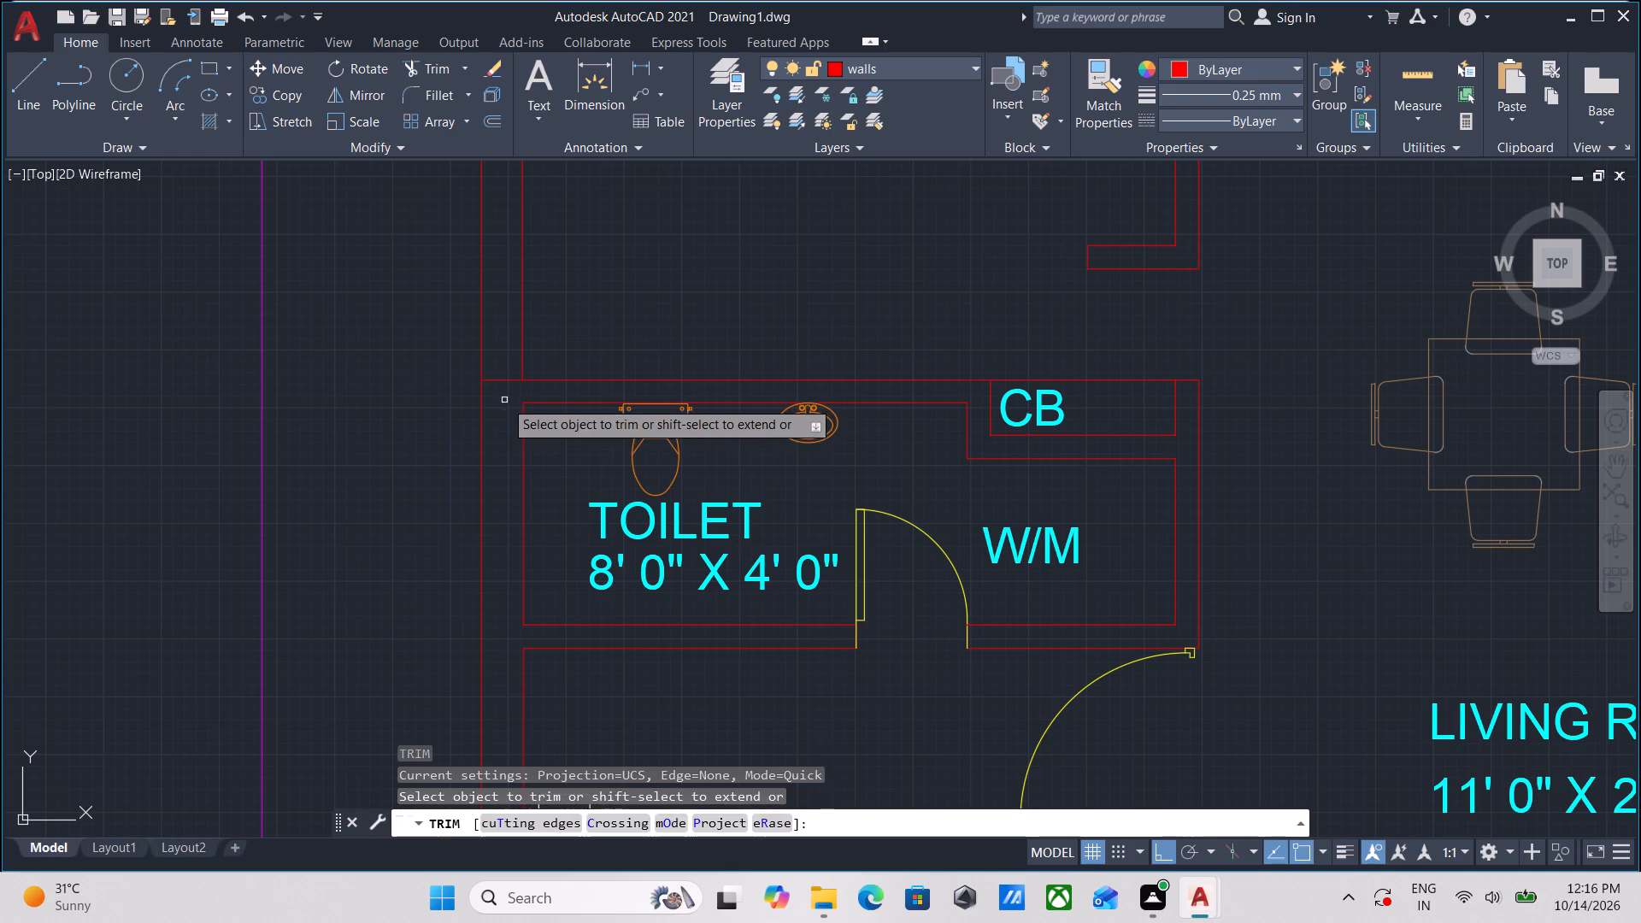
{"action": "left_click", "coordinate": [504, 400]}
{"action": "left_click", "coordinate": [502, 338]}
{"action": "key", "text": "Escape"}
Draw a vertical line about 5'-1" long from the upper living room's right-wall stub corner up to the top wall's inner line.
{"action": "scroll", "coordinate": [502, 338], "scroll_direction": "down", "scroll_amount": 2}
{"action": "scroll", "coordinate": [517, 362], "scroll_direction": "up", "scroll_amount": 3}
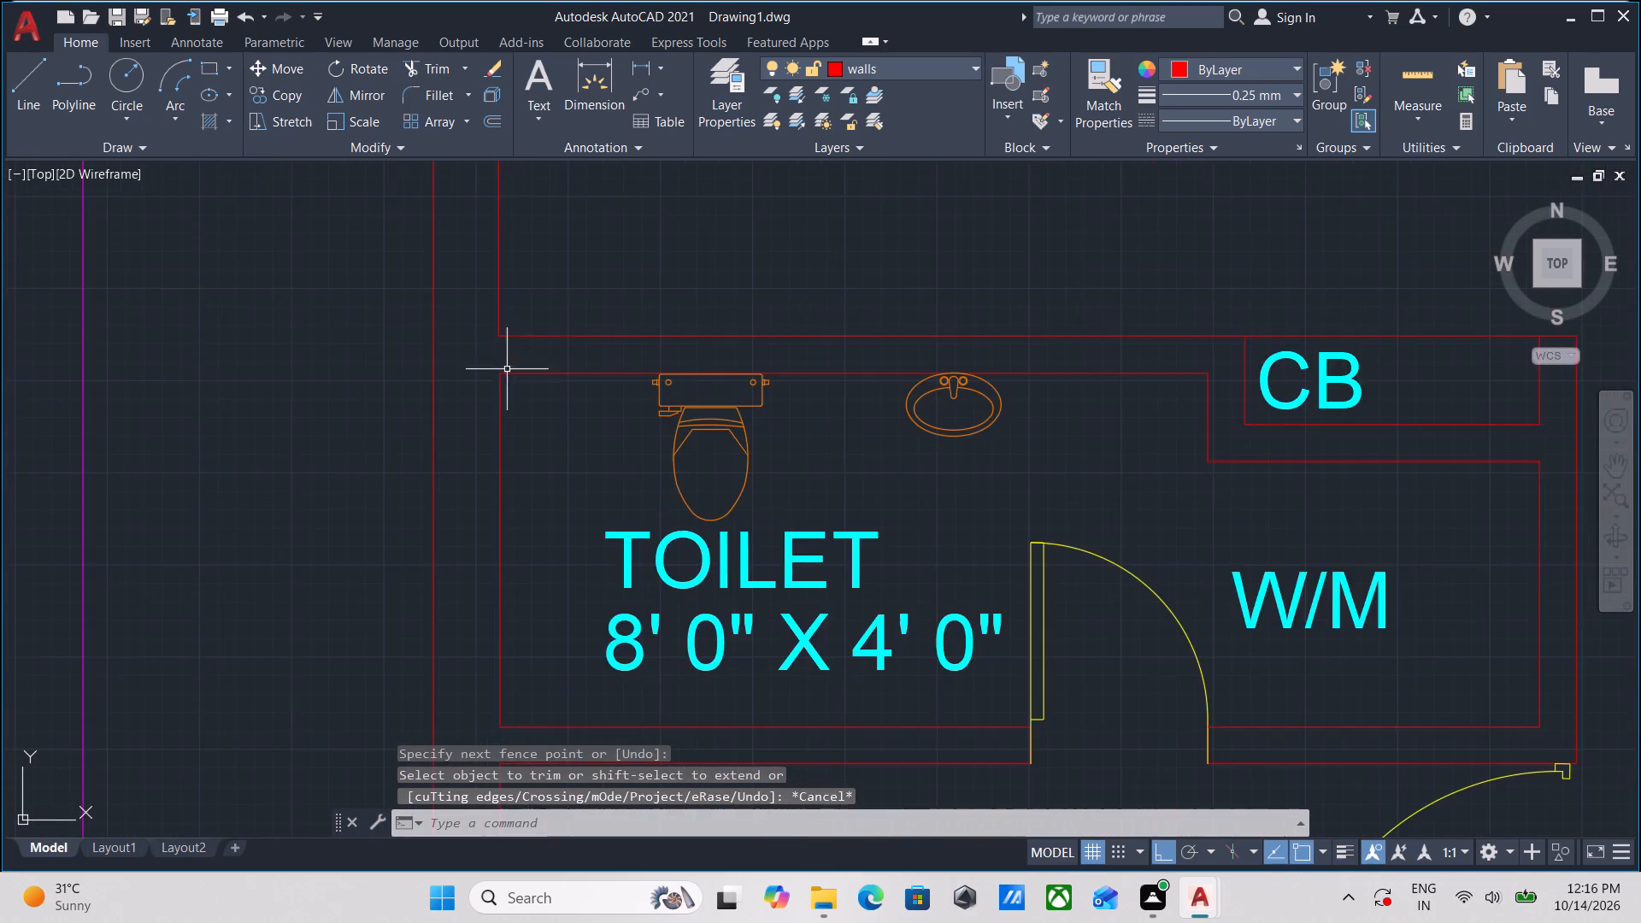
{"action": "scroll", "coordinate": [603, 286], "scroll_direction": "down", "scroll_amount": 2}
{"action": "middle_click_drag", "start_coordinate": [603, 286], "coordinate": [224, 445]}
{"action": "scroll", "coordinate": [440, 397], "scroll_direction": "down", "scroll_amount": 1}
{"action": "middle_click_drag", "start_coordinate": [440, 397], "coordinate": [313, 460]}
{"action": "scroll", "coordinate": [325, 468], "scroll_direction": "down", "scroll_amount": 1}
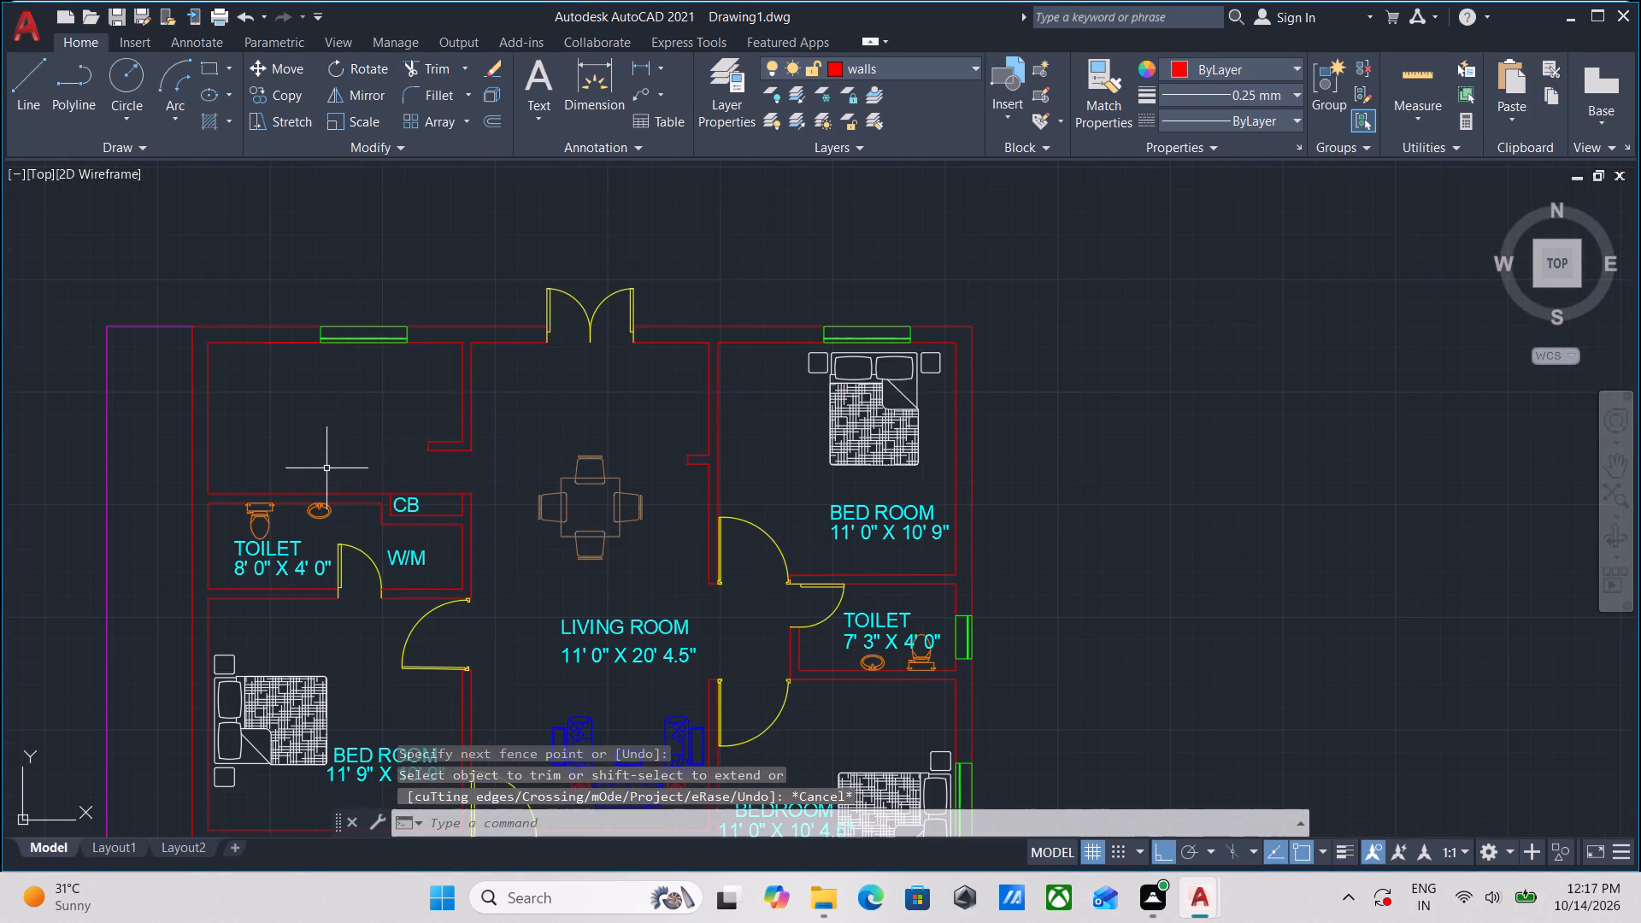
{"action": "scroll", "coordinate": [597, 556], "scroll_direction": "up", "scroll_amount": 1}
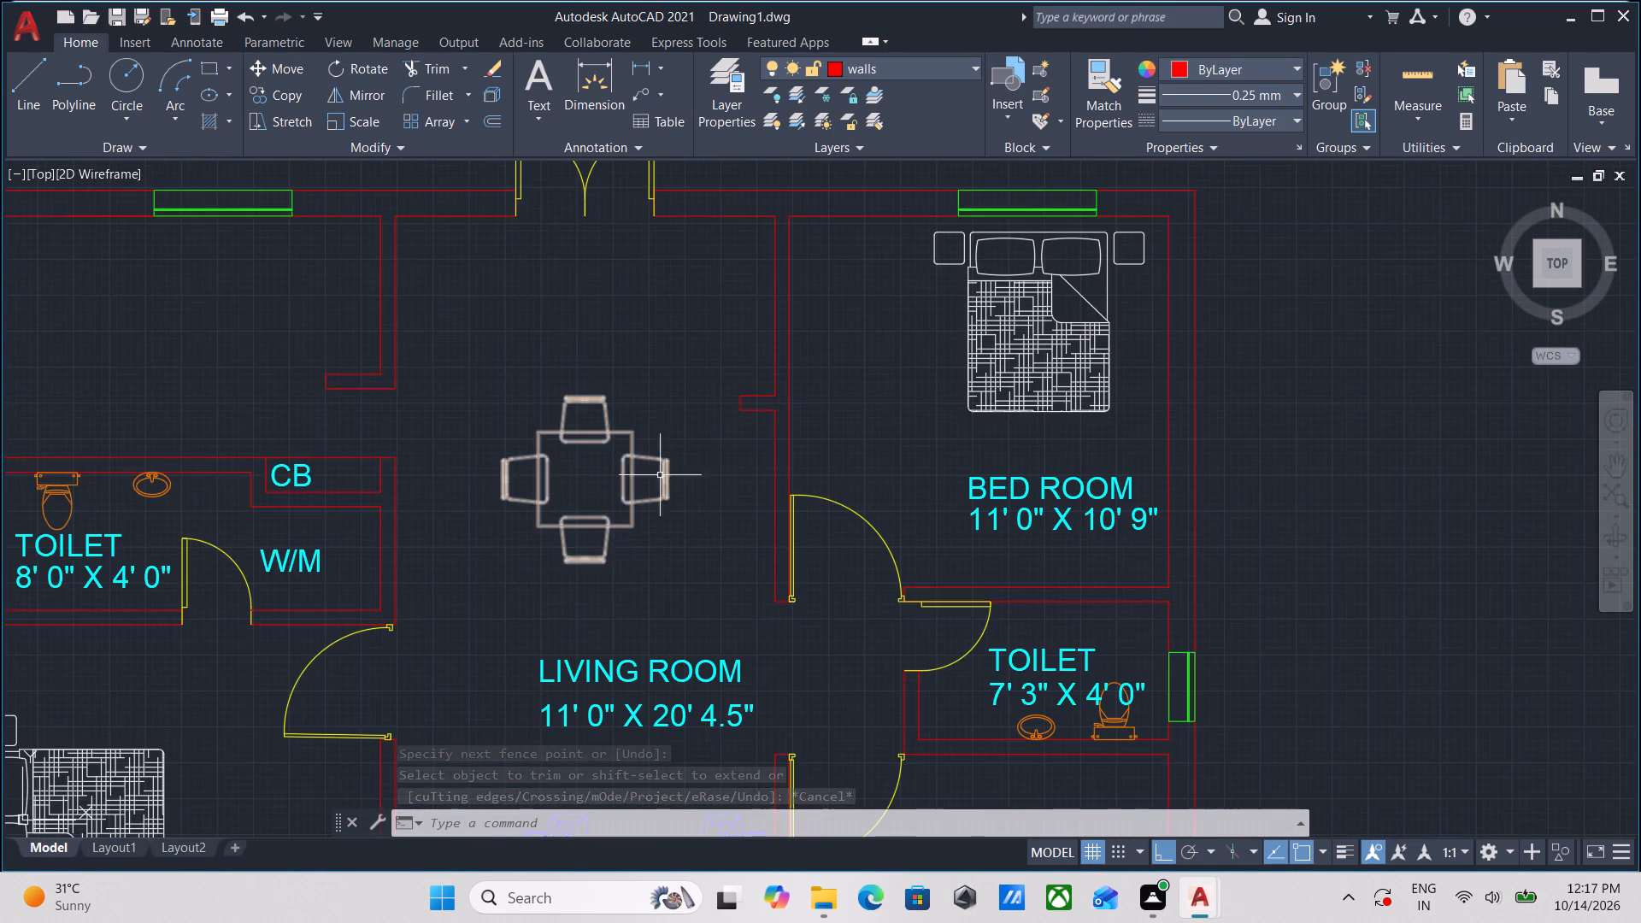
{"action": "middle_click_drag", "start_coordinate": [668, 459], "coordinate": [616, 567]}
{"action": "key", "text": "l"}
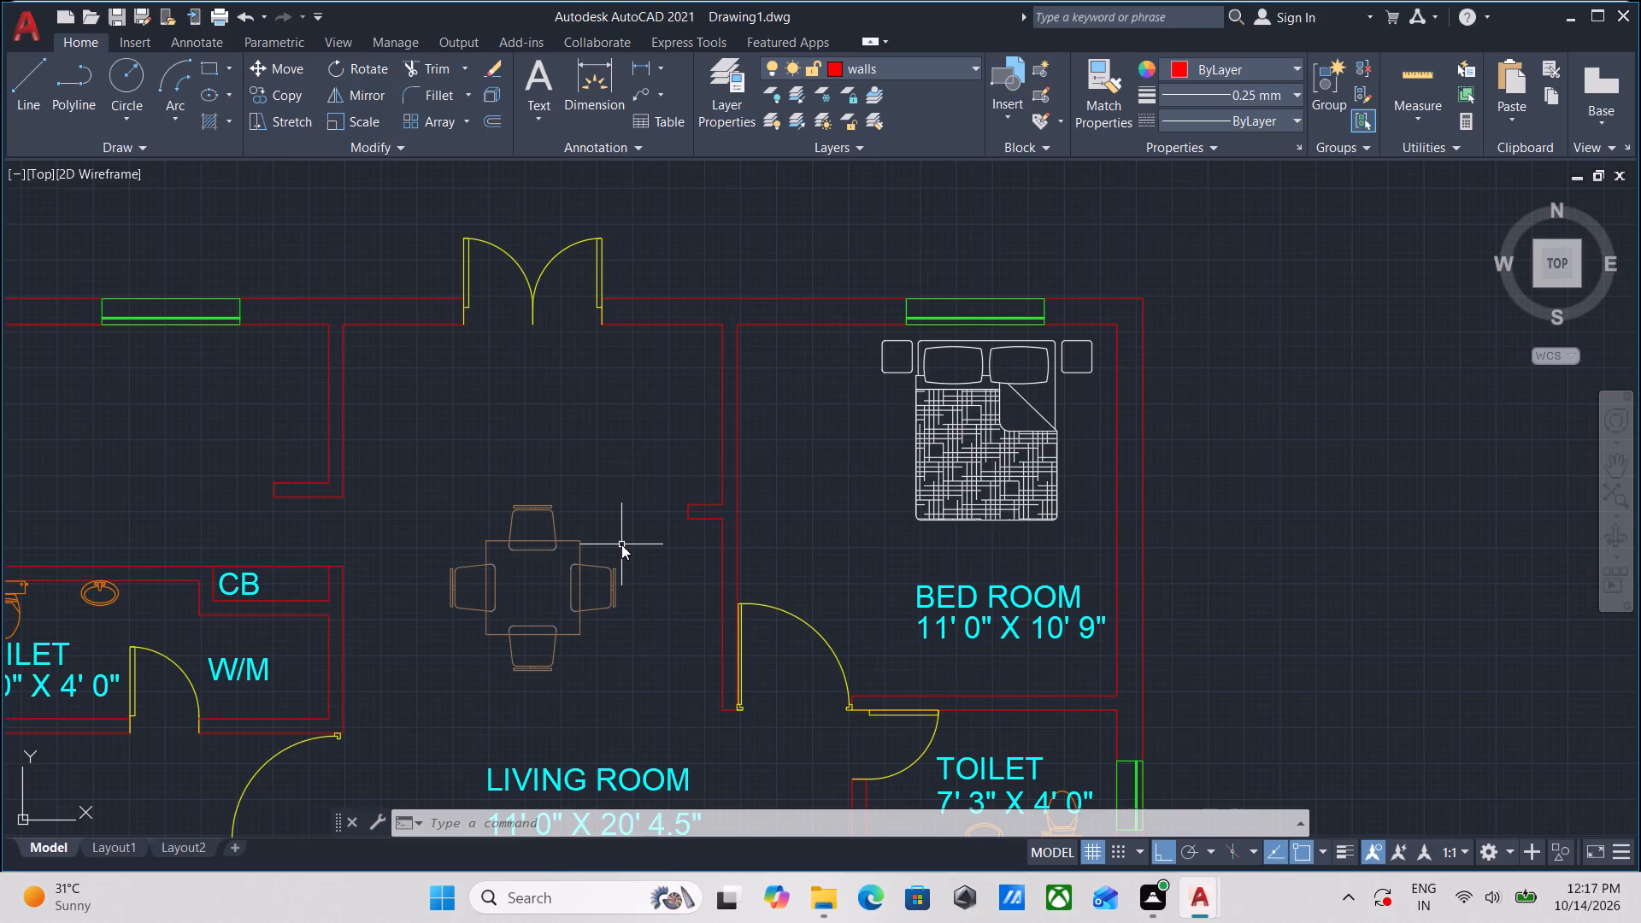
{"action": "key", "text": "Return"}
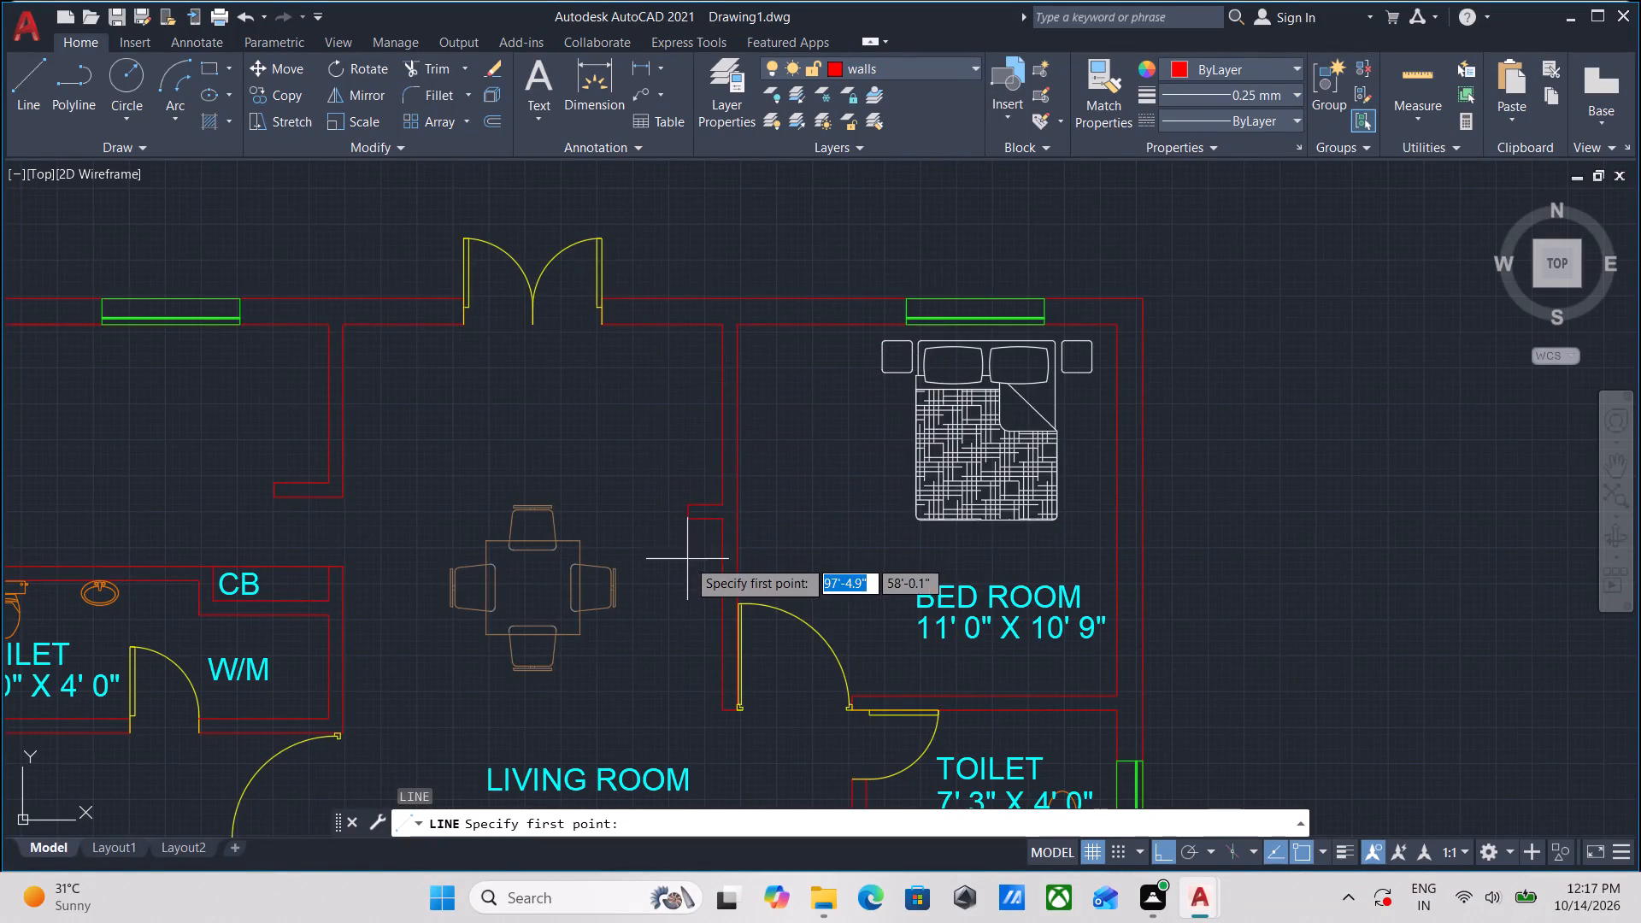
{"action": "scroll", "coordinate": [687, 559], "scroll_direction": "up", "scroll_amount": 1}
{"action": "left_click", "coordinate": [688, 477]}
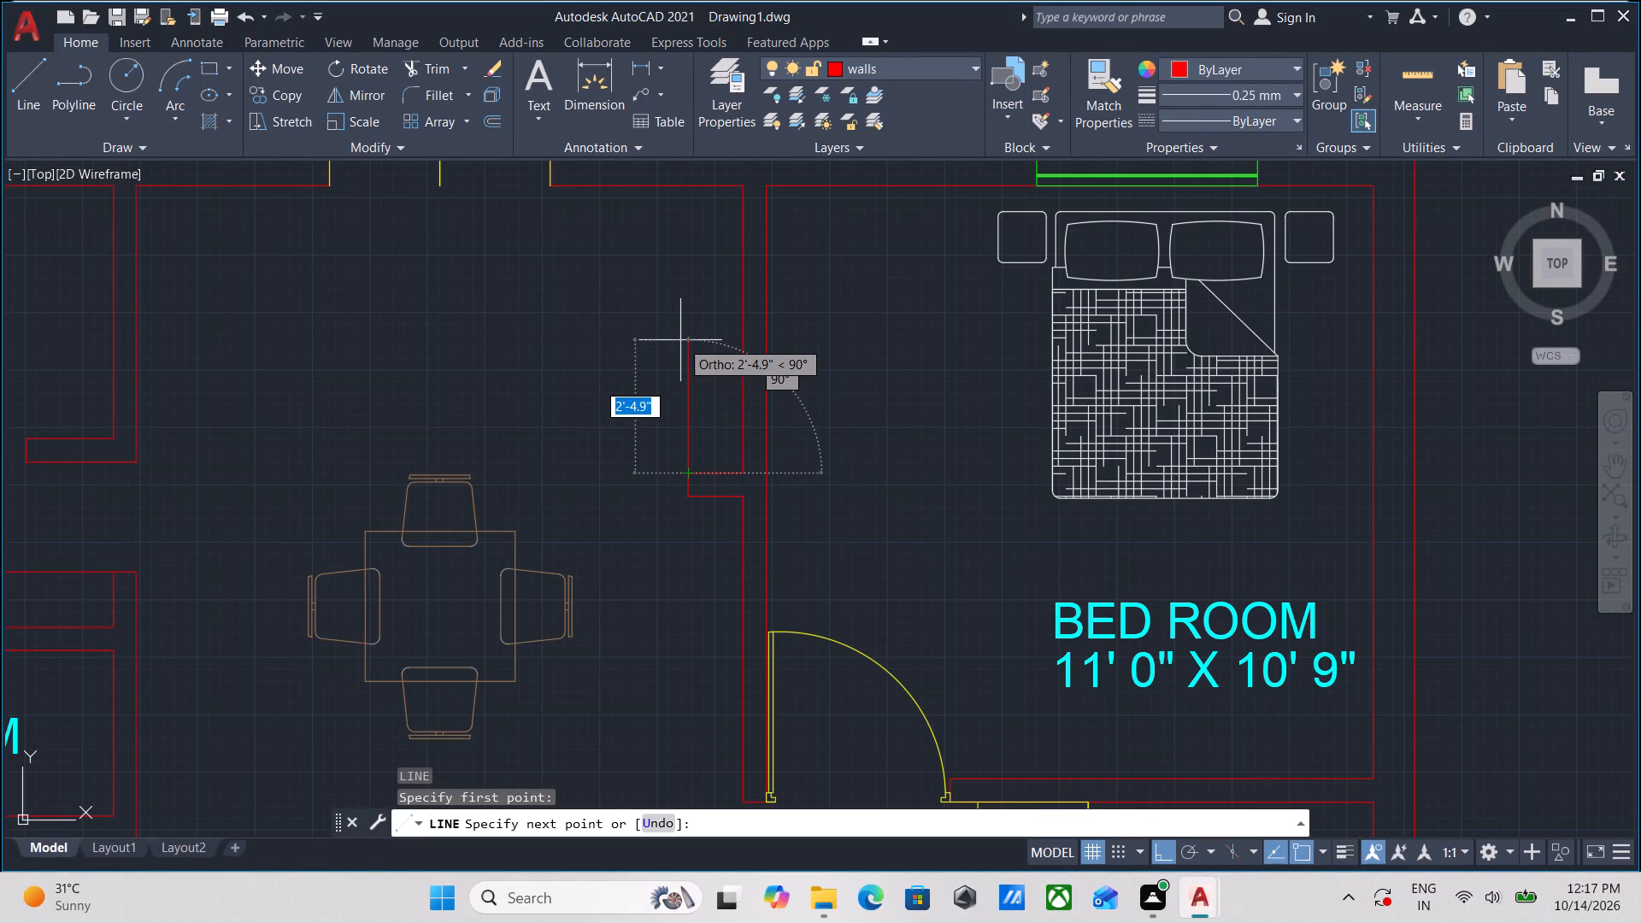
{"action": "key", "text": "3"}
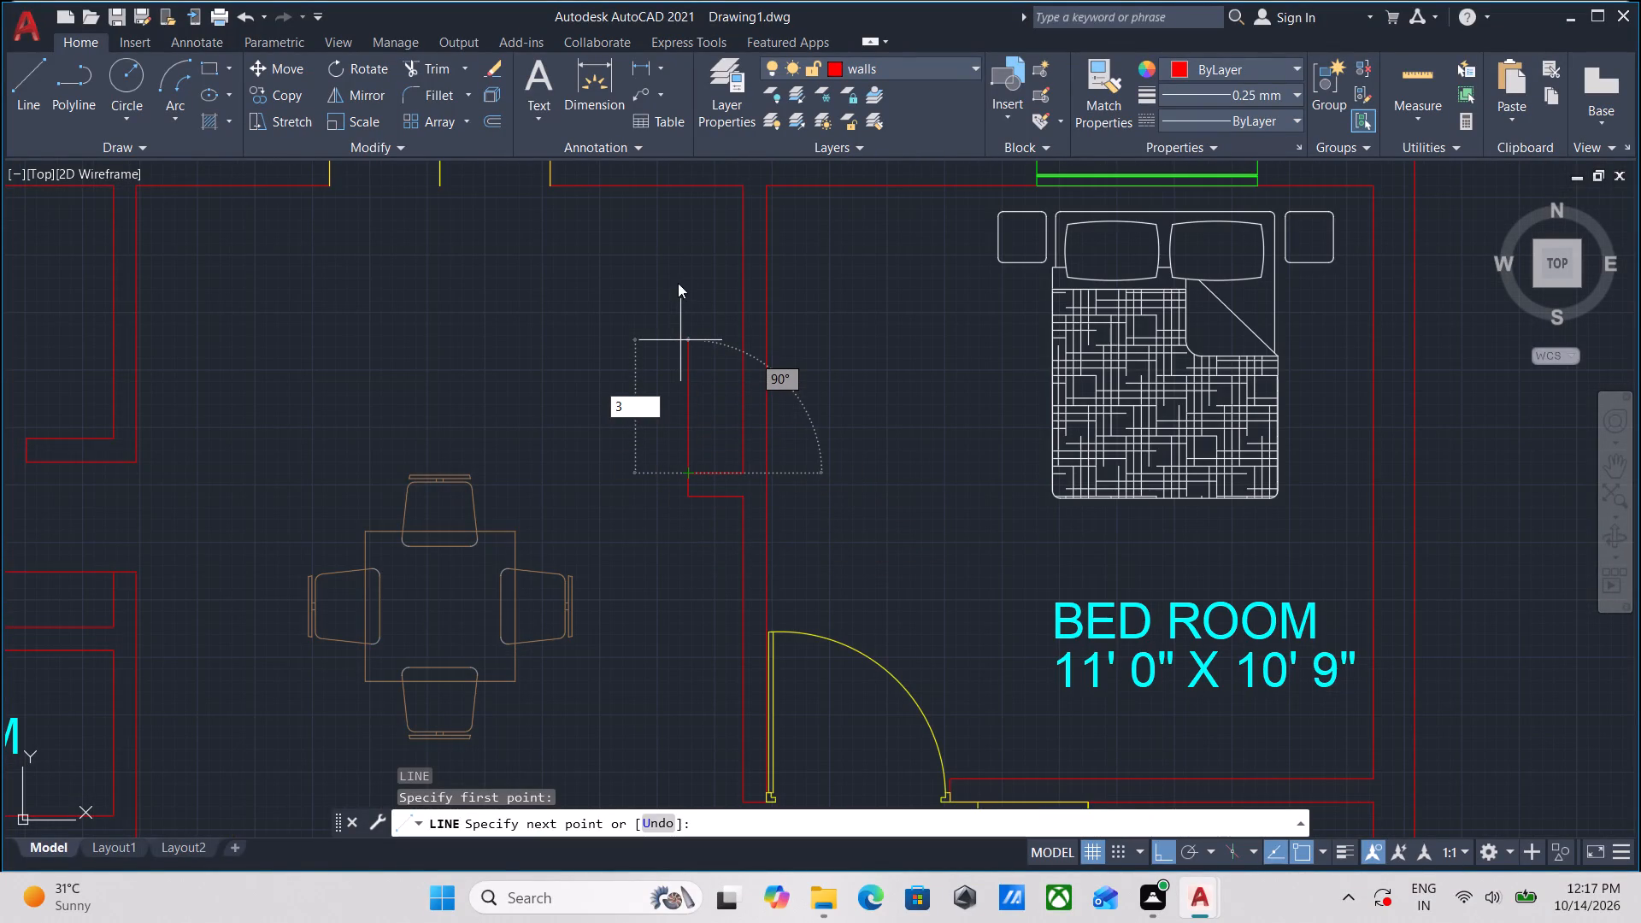
{"action": "key", "text": "Escape"}
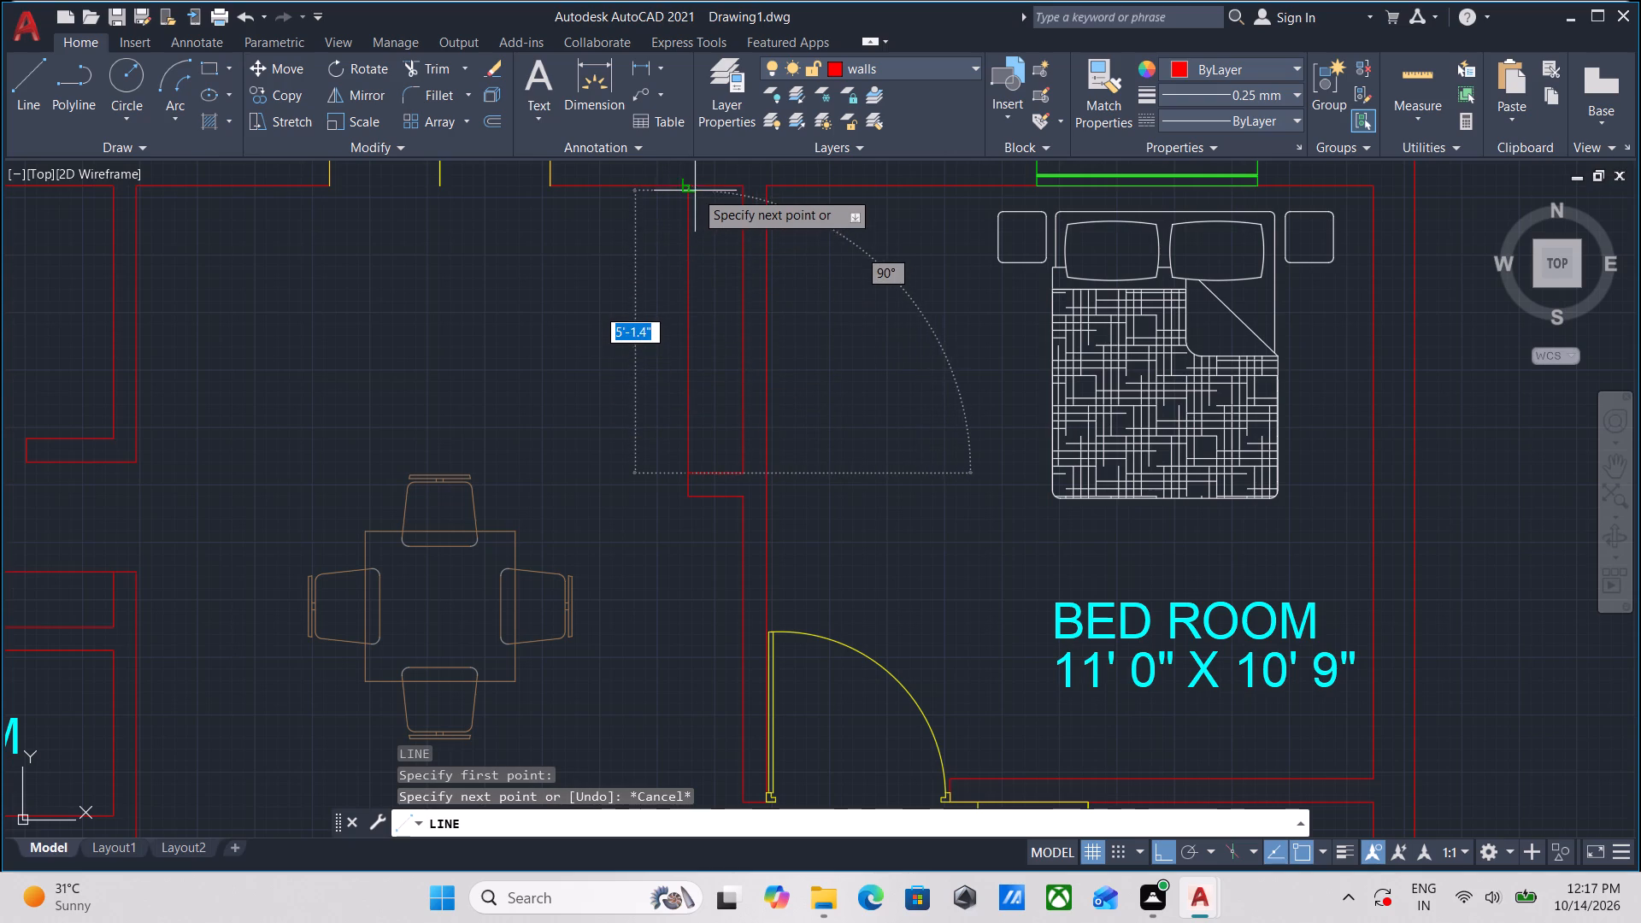
{"action": "left_click", "coordinate": [692, 187]}
{"action": "key", "text": "Escape"}
{"action": "scroll", "coordinate": [662, 509], "scroll_direction": "down", "scroll_amount": 2}
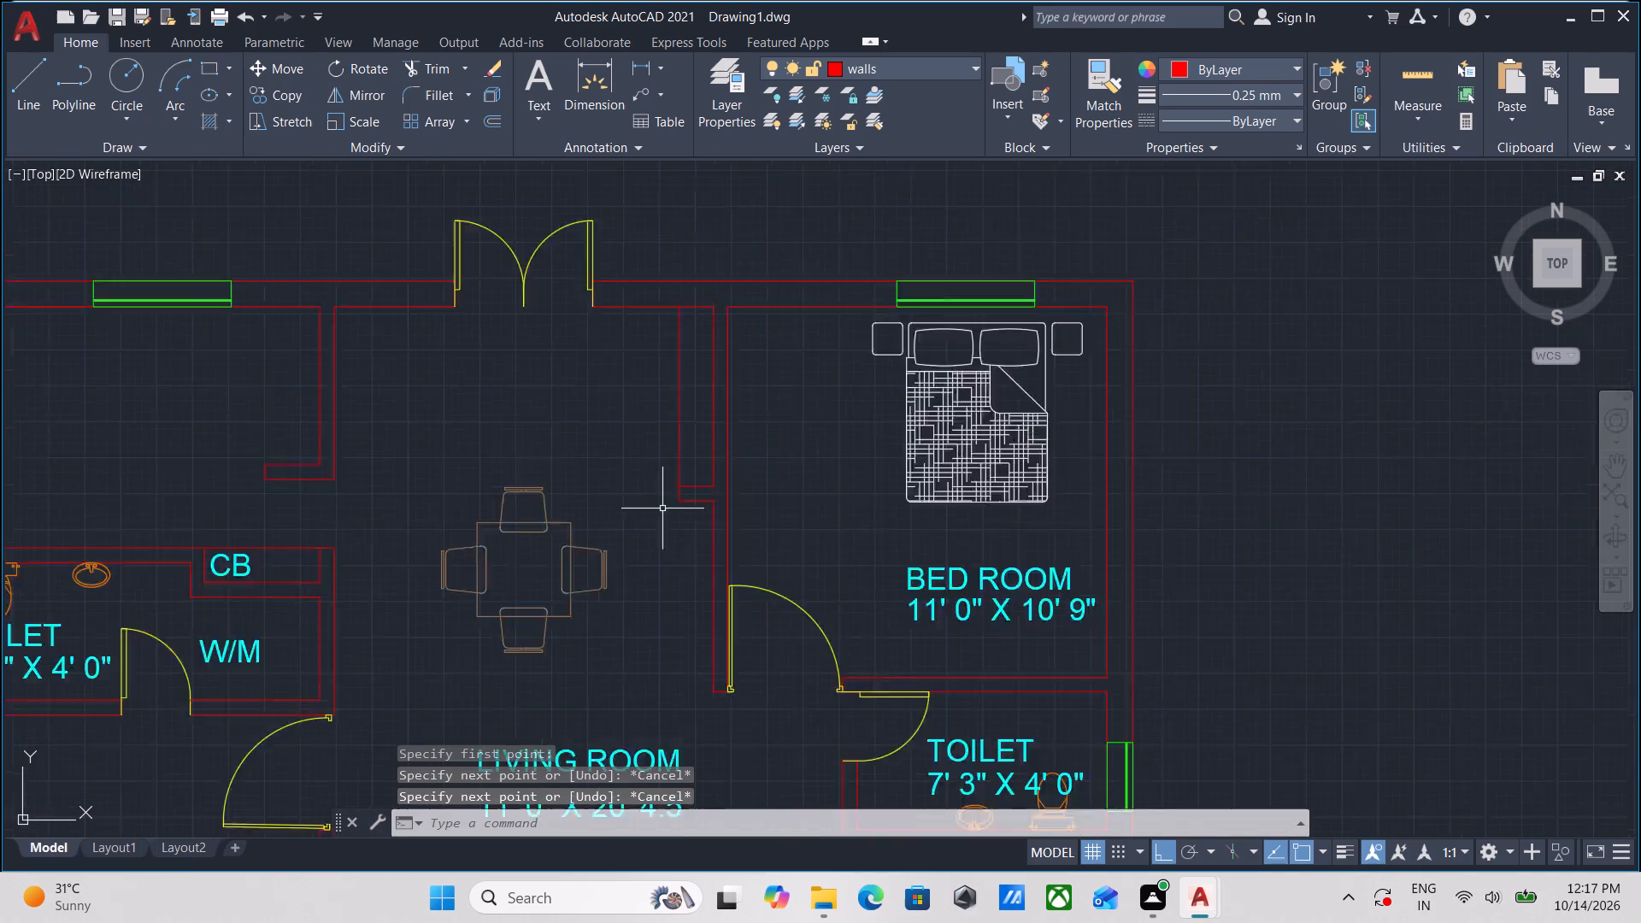
Trim away the short horizontal line closing the lower end of the recess on the lower living room's right wall.
{"action": "middle_click_drag", "start_coordinate": [662, 509], "coordinate": [704, 344]}
{"action": "middle_click_drag", "start_coordinate": [673, 573], "coordinate": [707, 353]}
{"action": "middle_click_drag", "start_coordinate": [713, 667], "coordinate": [730, 458]}
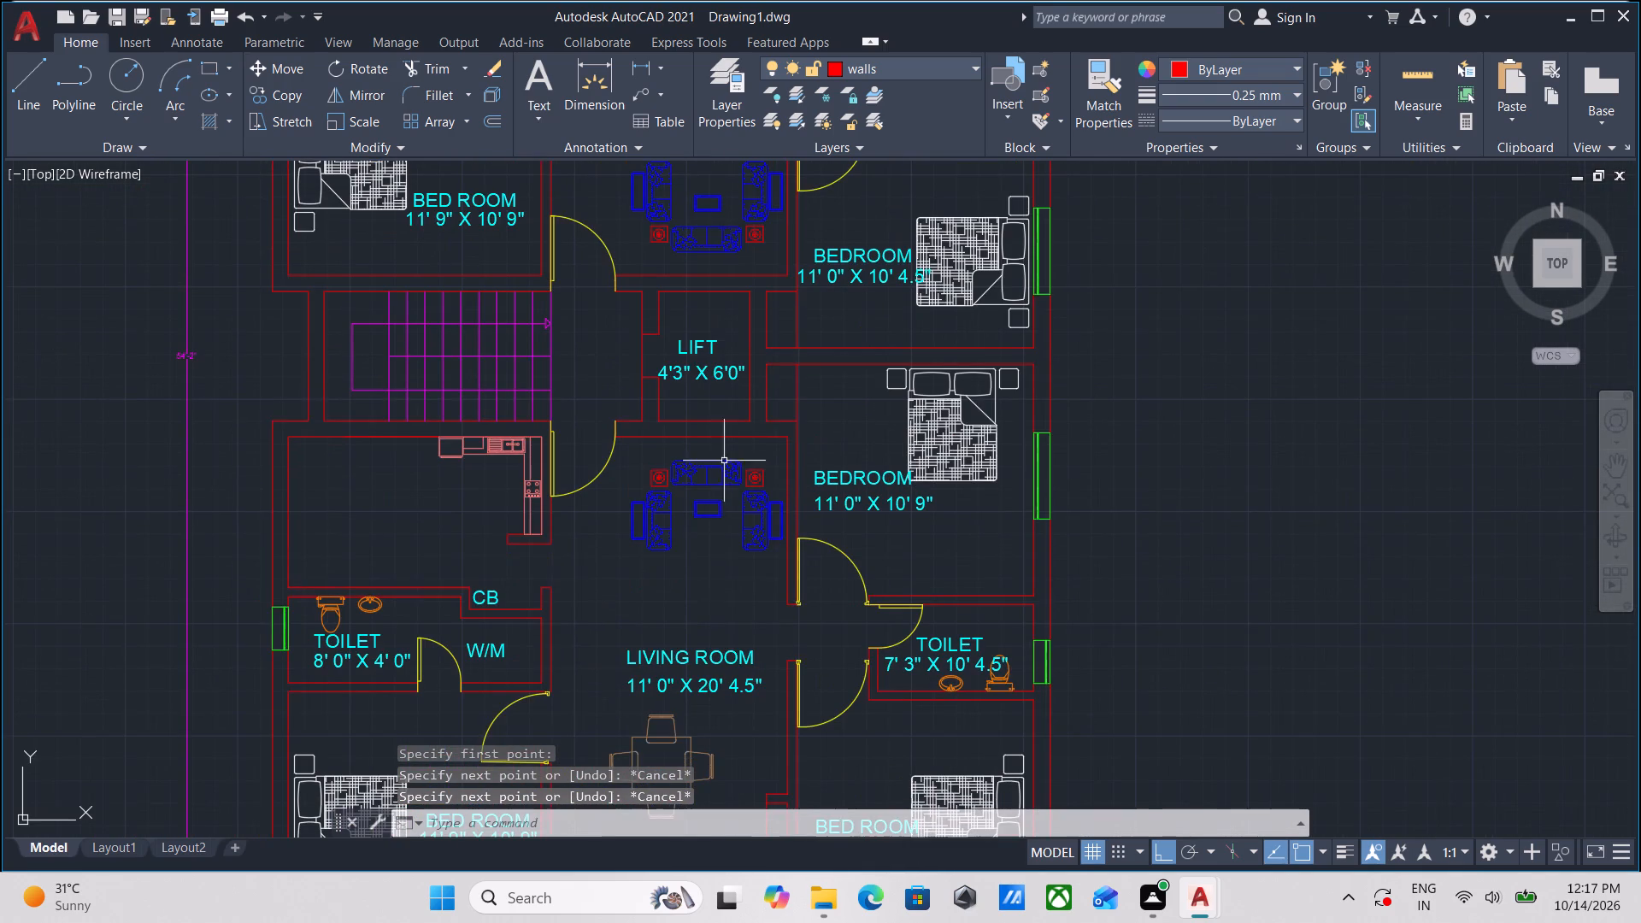
{"action": "middle_click_drag", "start_coordinate": [733, 656], "coordinate": [782, 479]}
{"action": "middle_click_drag", "start_coordinate": [796, 688], "coordinate": [789, 611]}
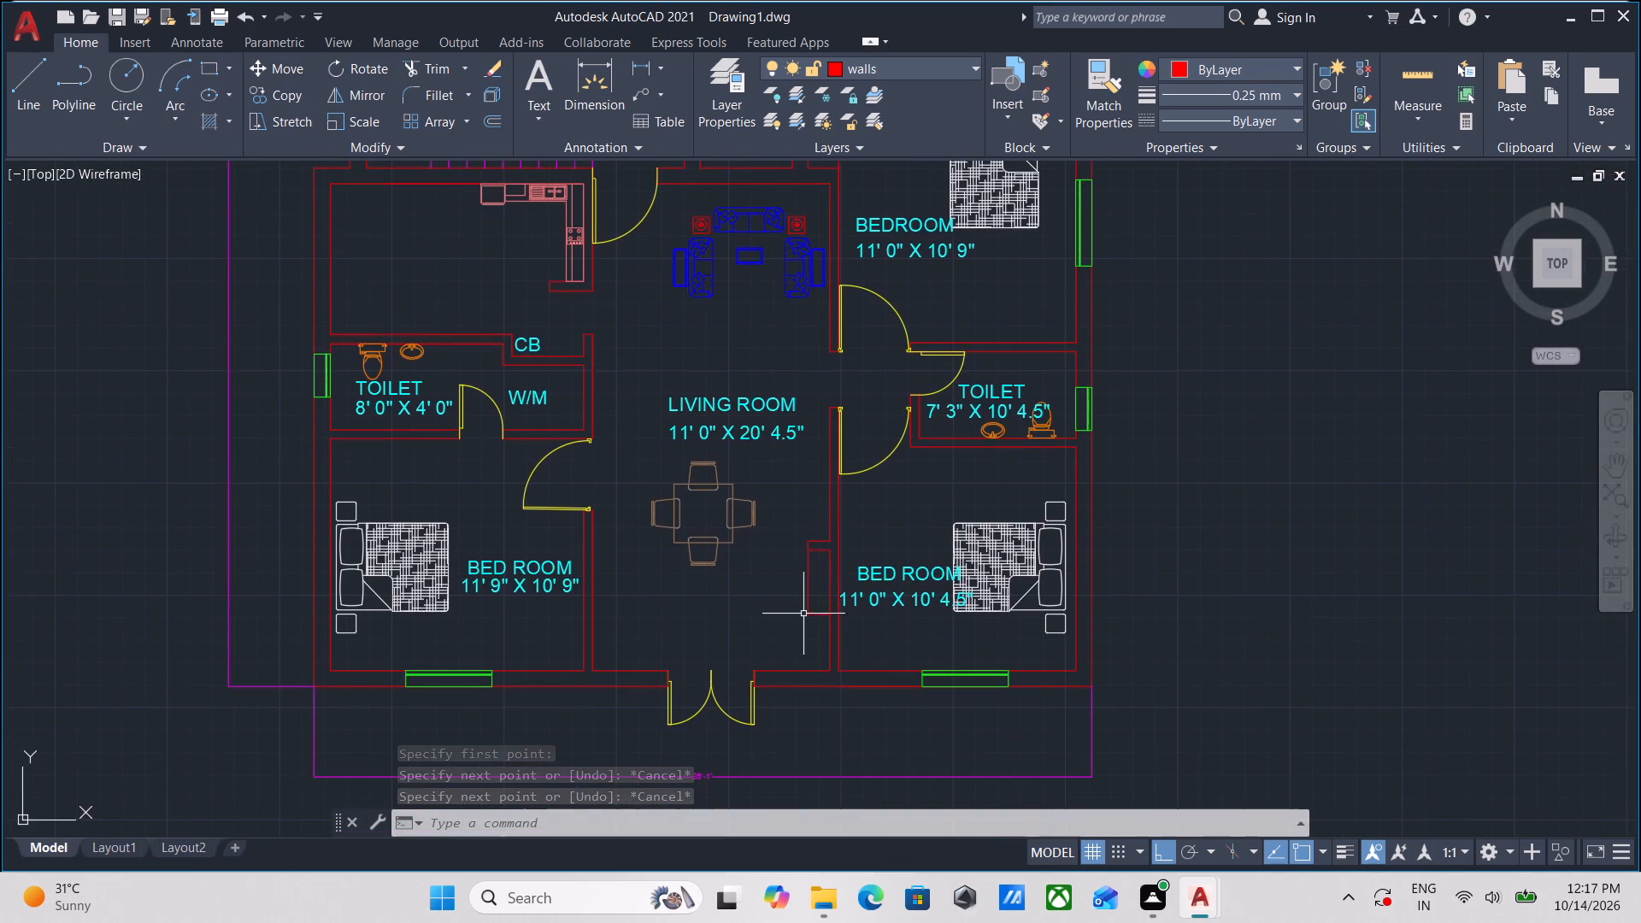
{"action": "scroll", "coordinate": [803, 614], "scroll_direction": "up", "scroll_amount": 3}
{"action": "scroll", "coordinate": [776, 620], "scroll_direction": "down", "scroll_amount": 3}
{"action": "middle_click_drag", "start_coordinate": [660, 624], "coordinate": [679, 626]}
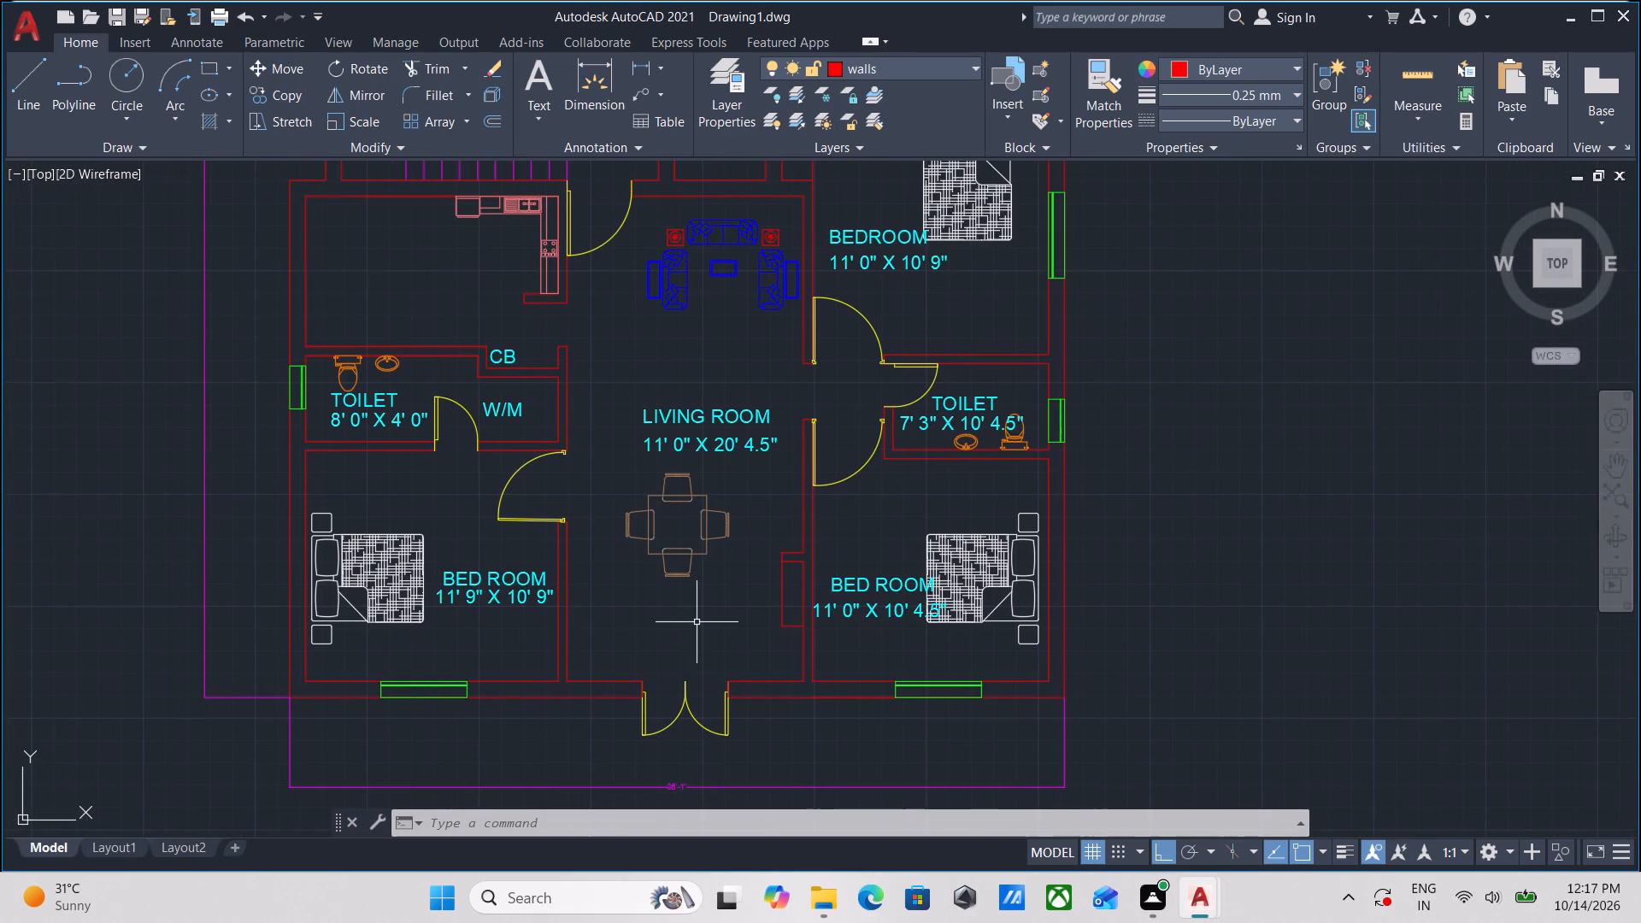
{"action": "scroll", "coordinate": [891, 703], "scroll_direction": "up", "scroll_amount": 1}
{"action": "scroll", "coordinate": [737, 598], "scroll_direction": "up", "scroll_amount": 2}
{"action": "middle_click_drag", "start_coordinate": [722, 612], "coordinate": [732, 604]}
{"action": "type", "text": "TR"}
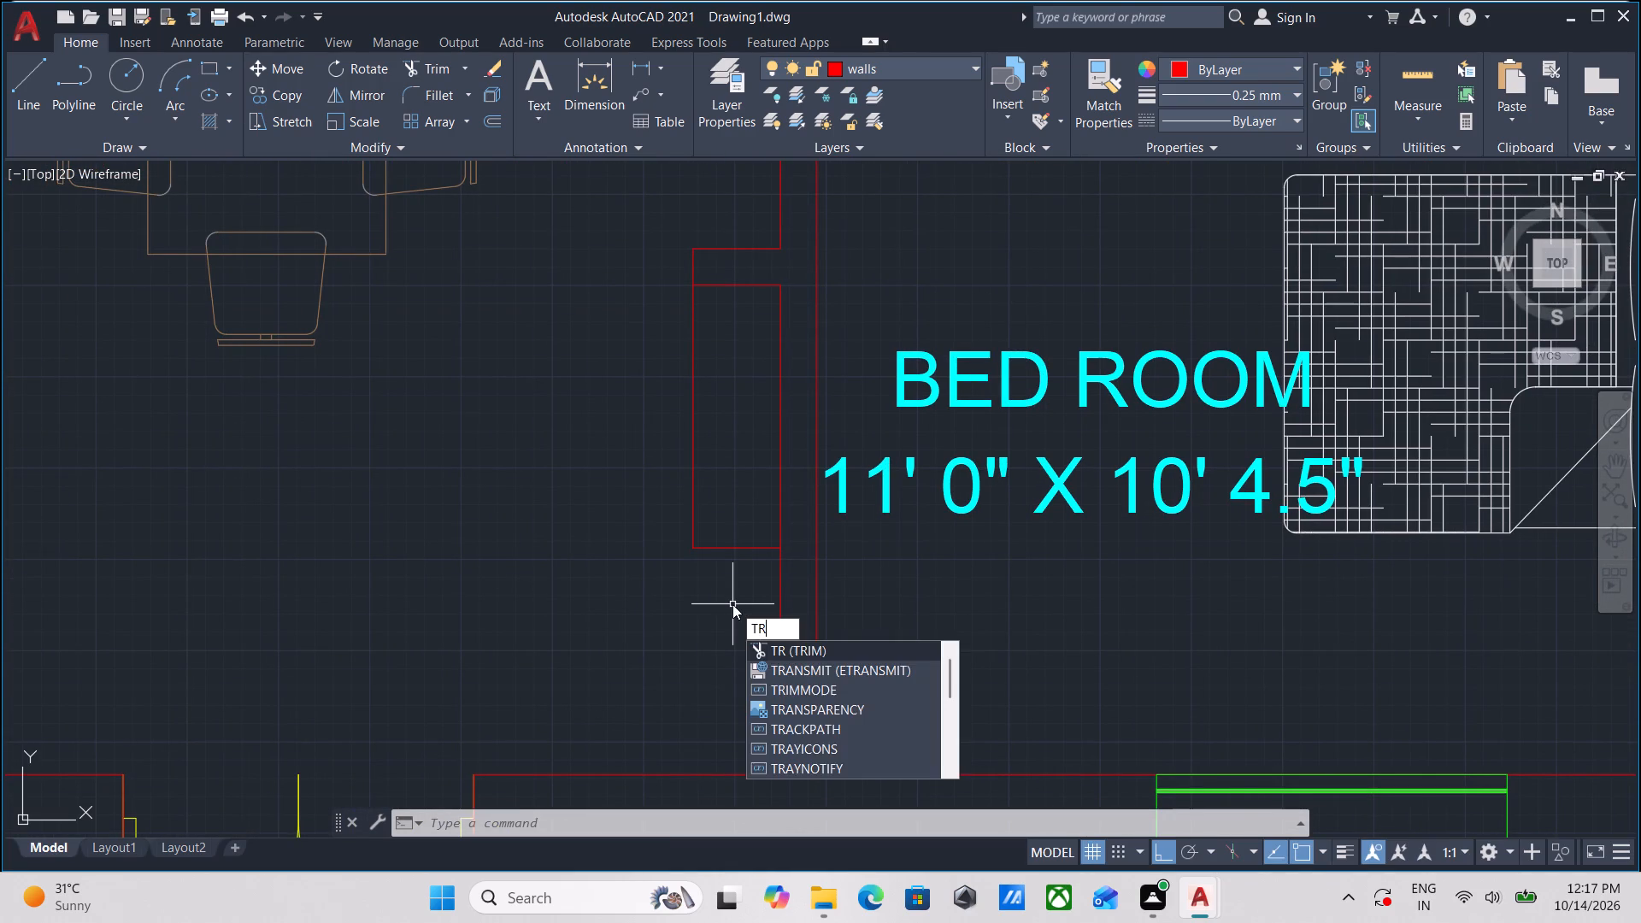
{"action": "key", "text": "Return"}
{"action": "left_click", "coordinate": [732, 604]}
{"action": "left_click", "coordinate": [733, 526]}
{"action": "key", "text": "Escape"}
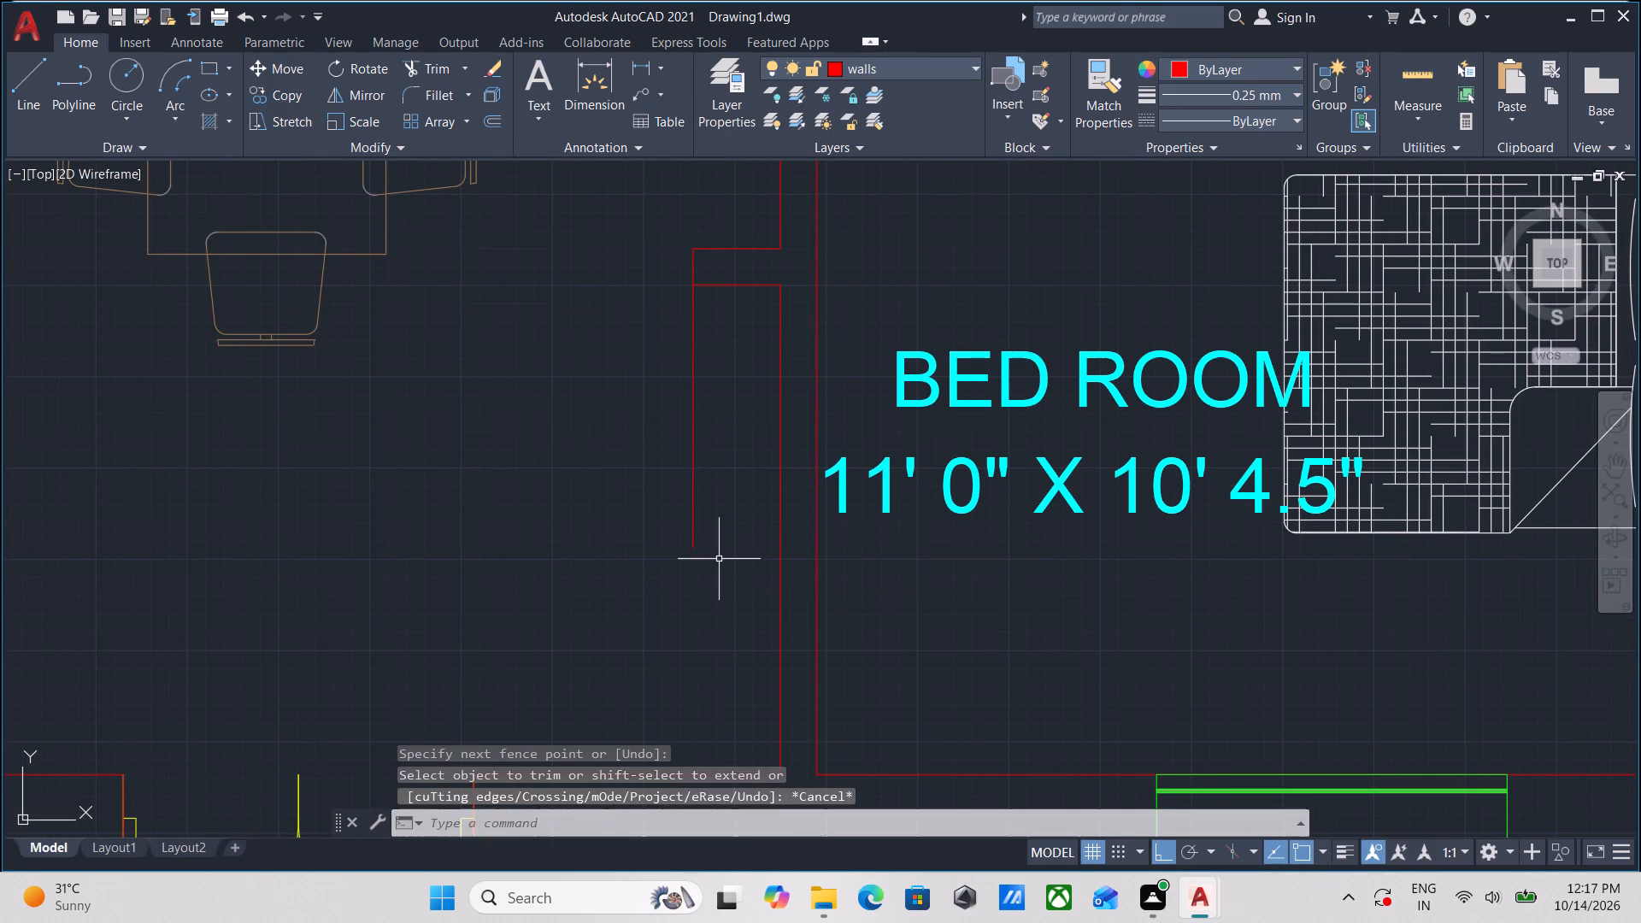
Stretch the lower end of that recess's left vertical line down to the bottom wall's inner line.
{"action": "left_click_drag", "start_coordinate": [719, 559], "coordinate": [697, 538]}
{"action": "left_click", "coordinate": [645, 503]}
{"action": "left_click", "coordinate": [697, 545]}
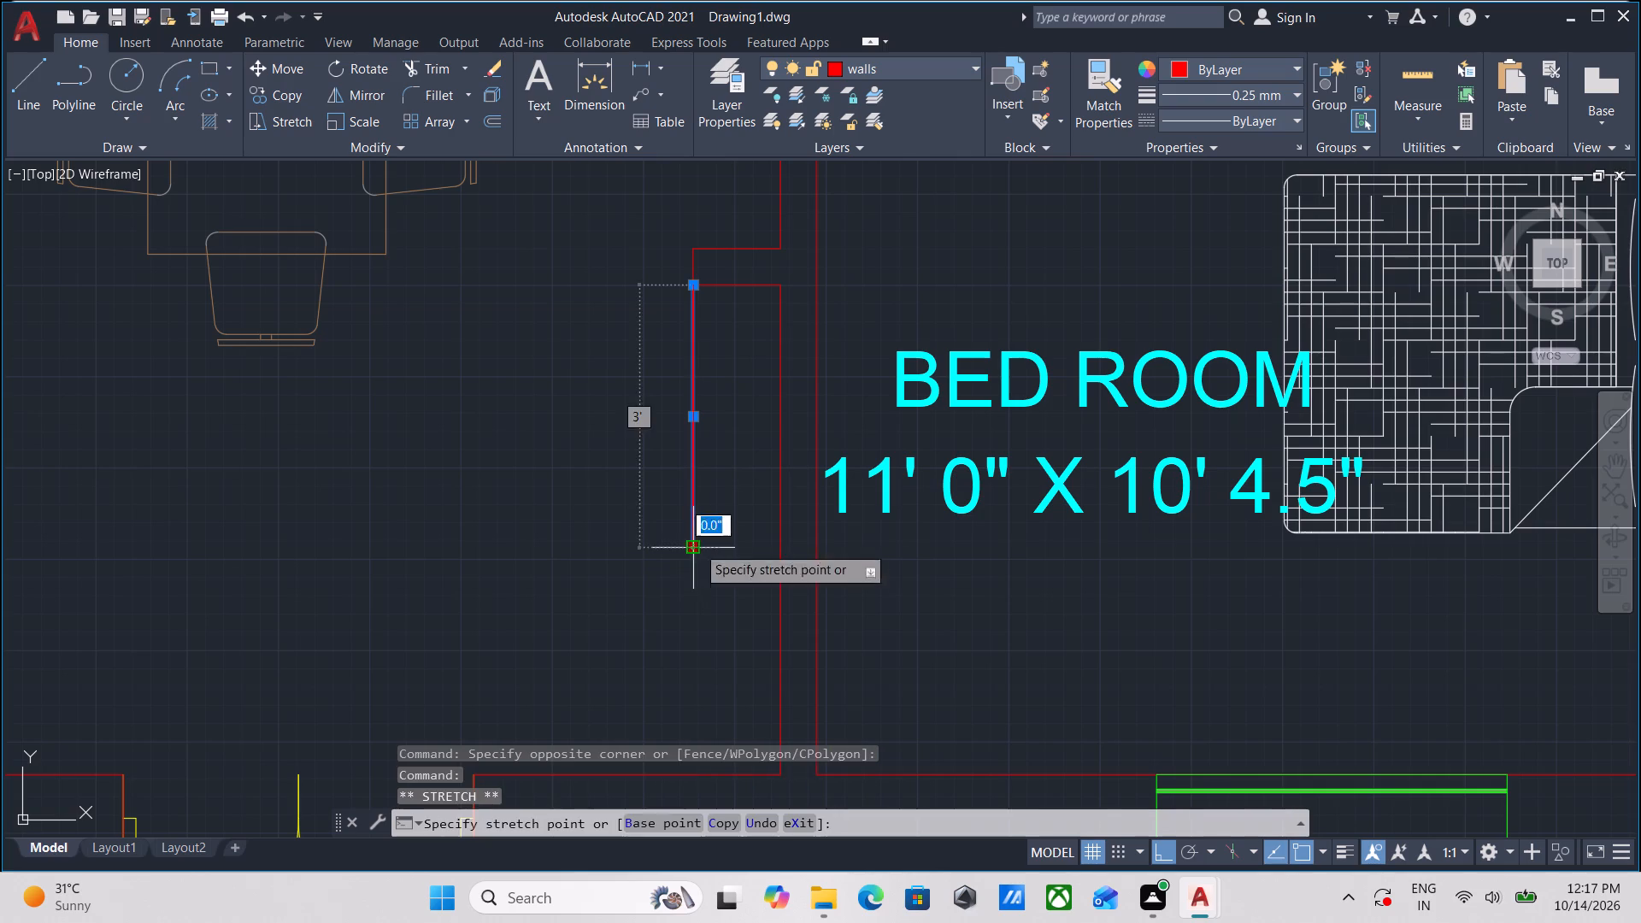
{"action": "middle_click_drag", "start_coordinate": [709, 692], "coordinate": [675, 475]}
{"action": "left_click", "coordinate": [665, 561]}
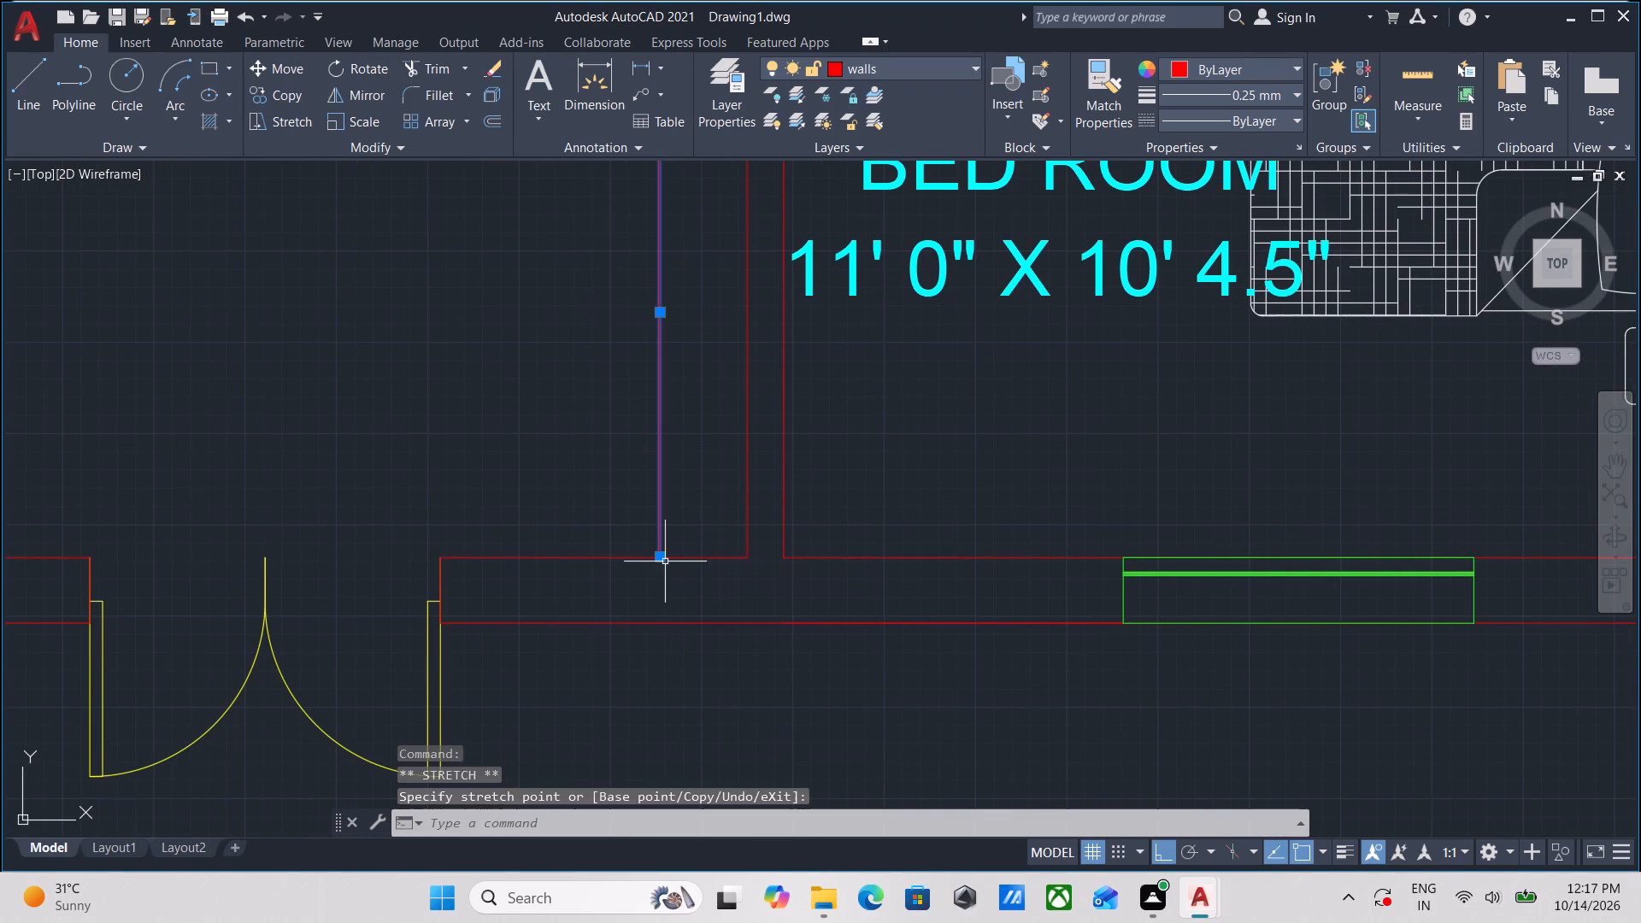
{"action": "key", "text": "Escape"}
Add a horizontal linear dimension between the inner left and right wall faces of the unlabelled room above the upper-left toilet.
{"action": "scroll", "coordinate": [662, 555], "scroll_direction": "down", "scroll_amount": 3}
{"action": "middle_click_drag", "start_coordinate": [581, 528], "coordinate": [592, 643]}
{"action": "middle_click_drag", "start_coordinate": [616, 543], "coordinate": [563, 642]}
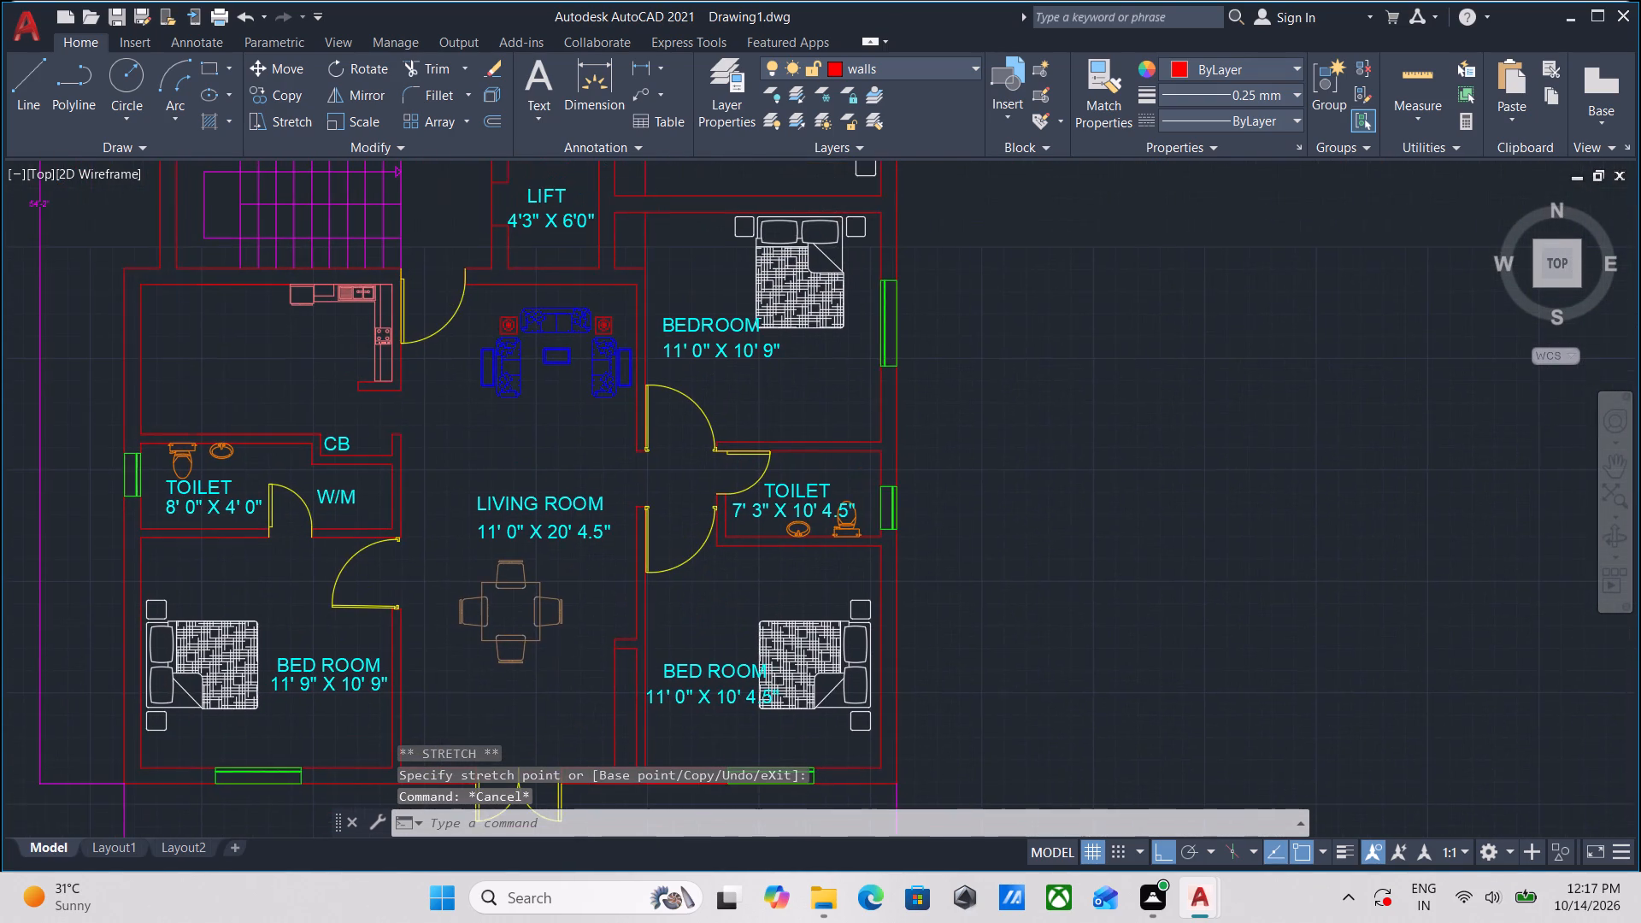
{"action": "middle_click_drag", "start_coordinate": [521, 461], "coordinate": [504, 560]}
{"action": "scroll", "coordinate": [521, 461], "scroll_direction": "down", "scroll_amount": 1}
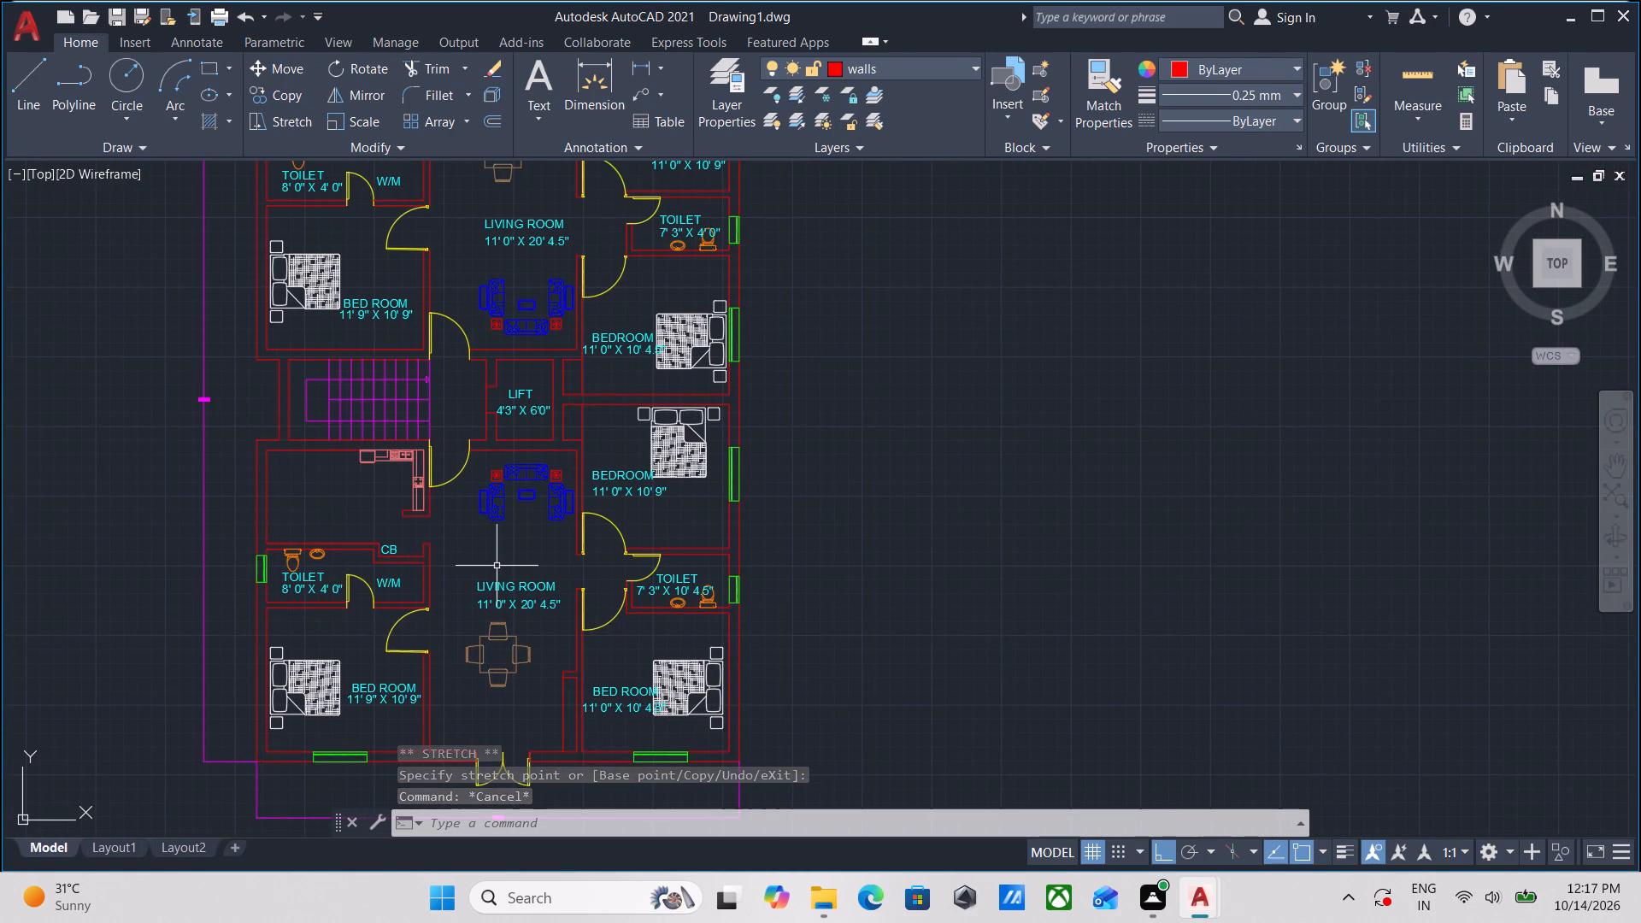
{"action": "middle_click_drag", "start_coordinate": [497, 566], "coordinate": [599, 623]}
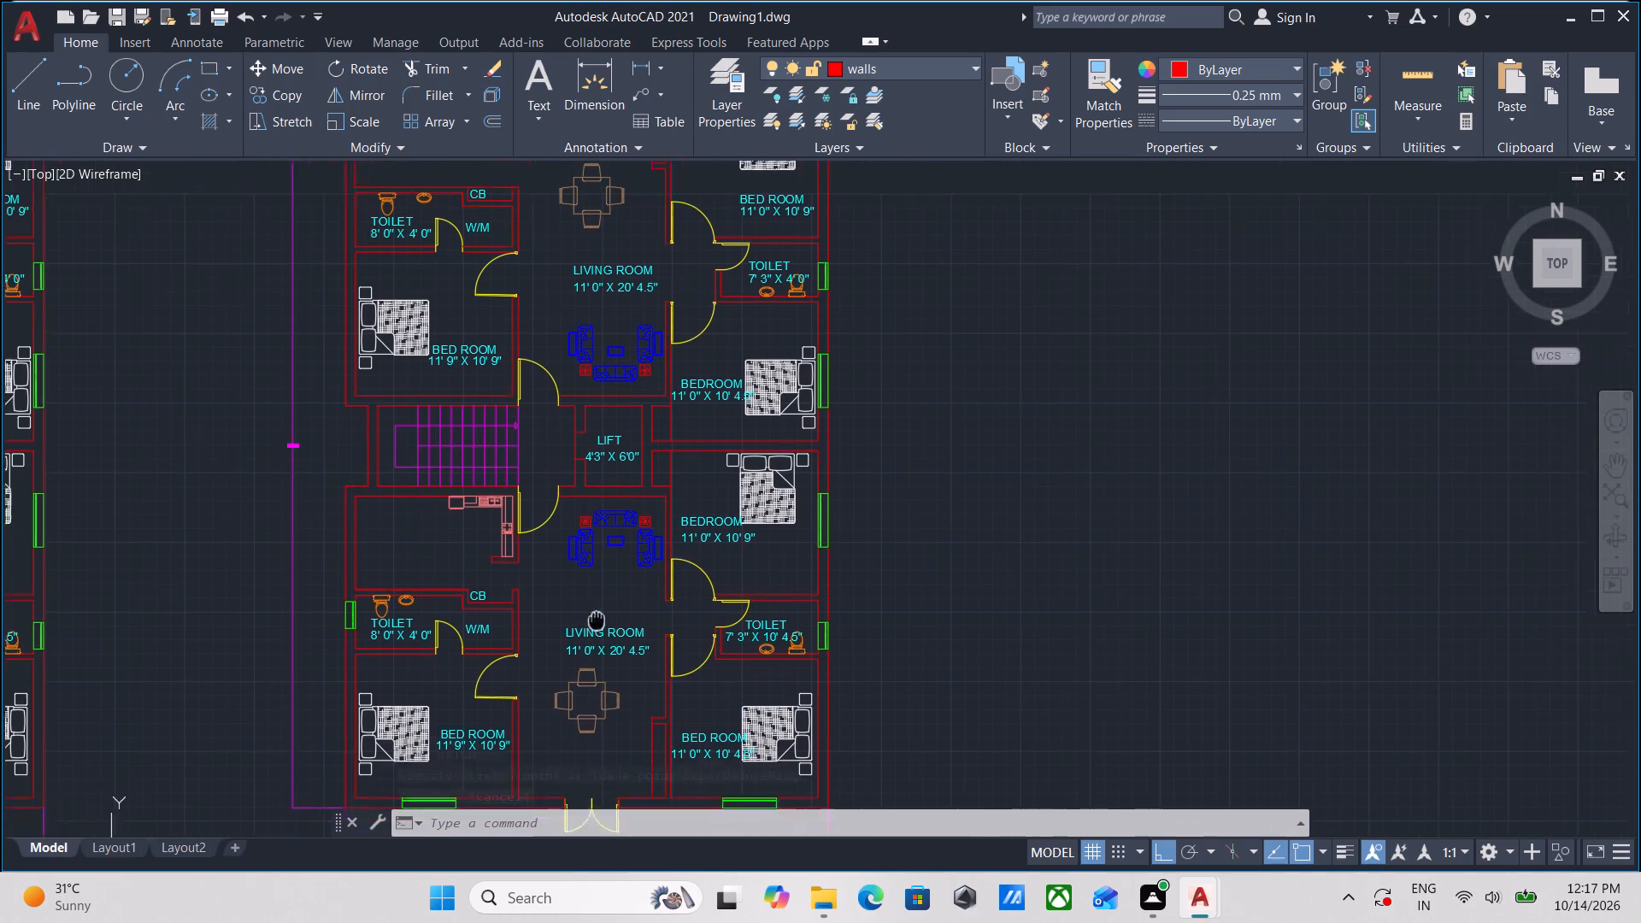
{"action": "middle_click_drag", "start_coordinate": [599, 623], "coordinate": [605, 628]}
{"action": "middle_click_drag", "start_coordinate": [570, 322], "coordinate": [504, 541]}
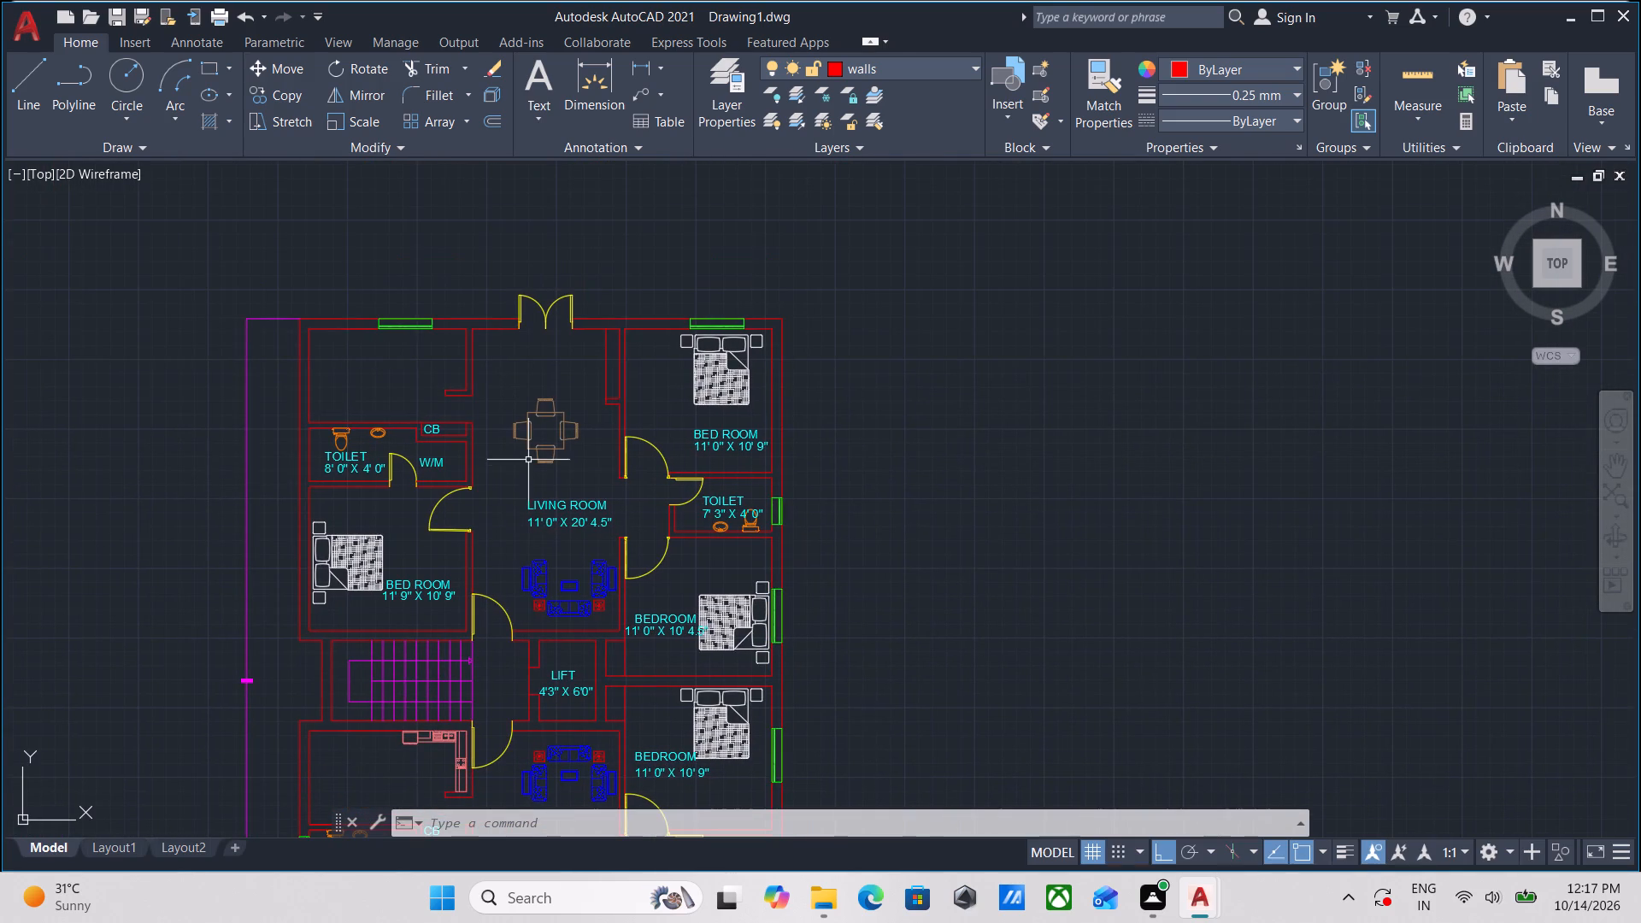
{"action": "middle_click_drag", "start_coordinate": [525, 460], "coordinate": [549, 370]}
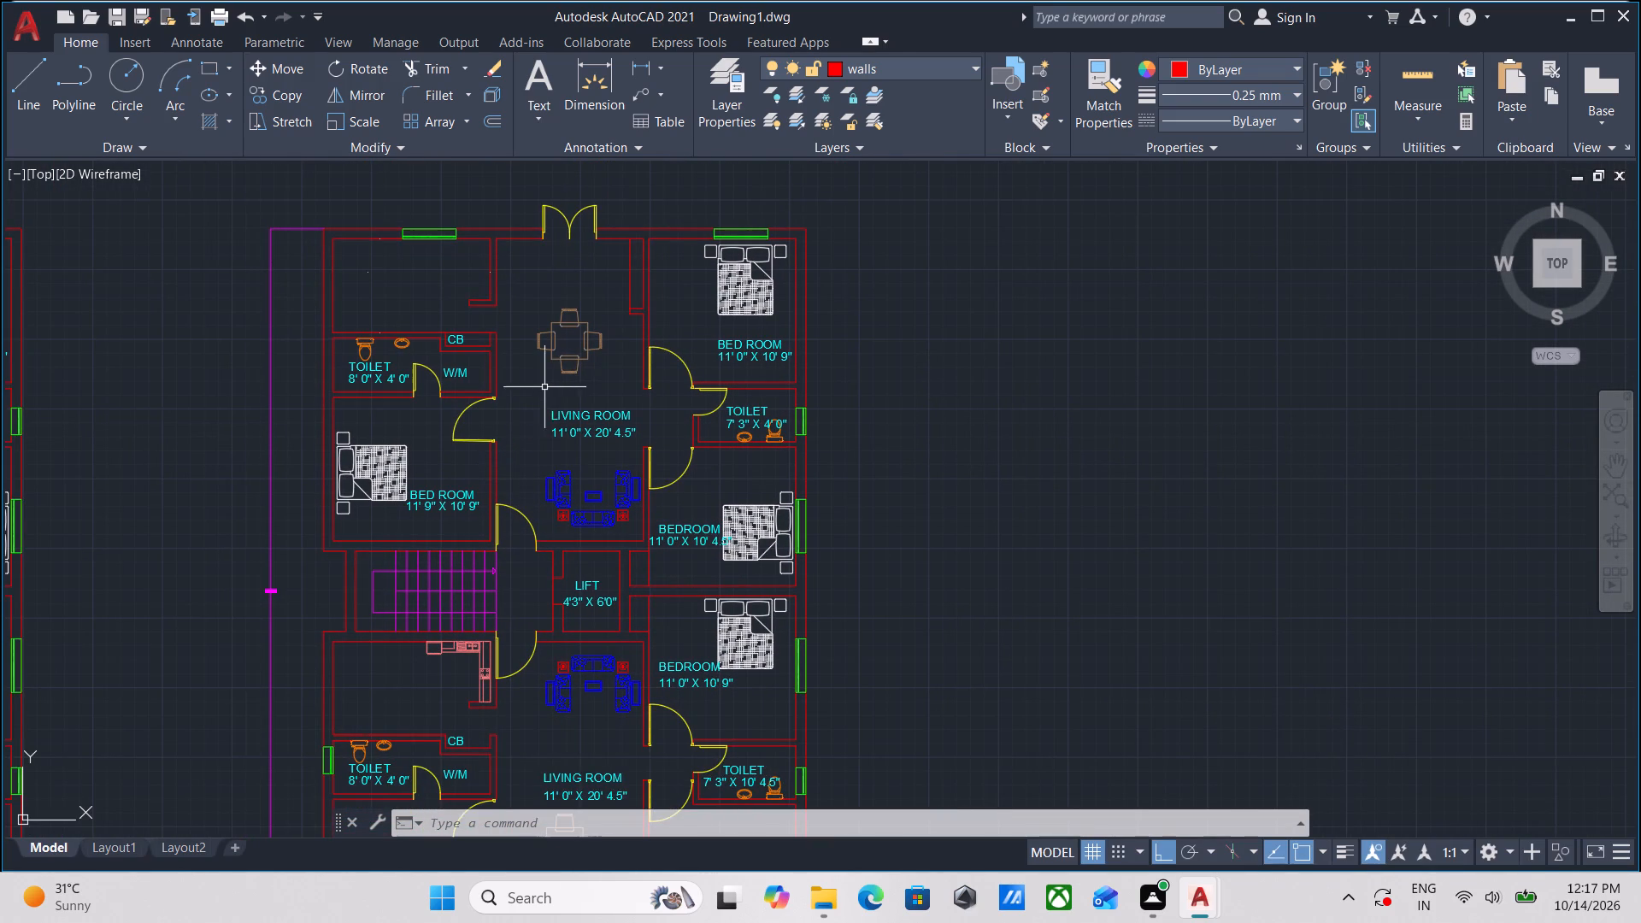
{"action": "middle_click_drag", "start_coordinate": [518, 414], "coordinate": [601, 407]}
{"action": "scroll", "coordinate": [481, 267], "scroll_direction": "up", "scroll_amount": 2}
{"action": "middle_click_drag", "start_coordinate": [482, 280], "coordinate": [515, 365]}
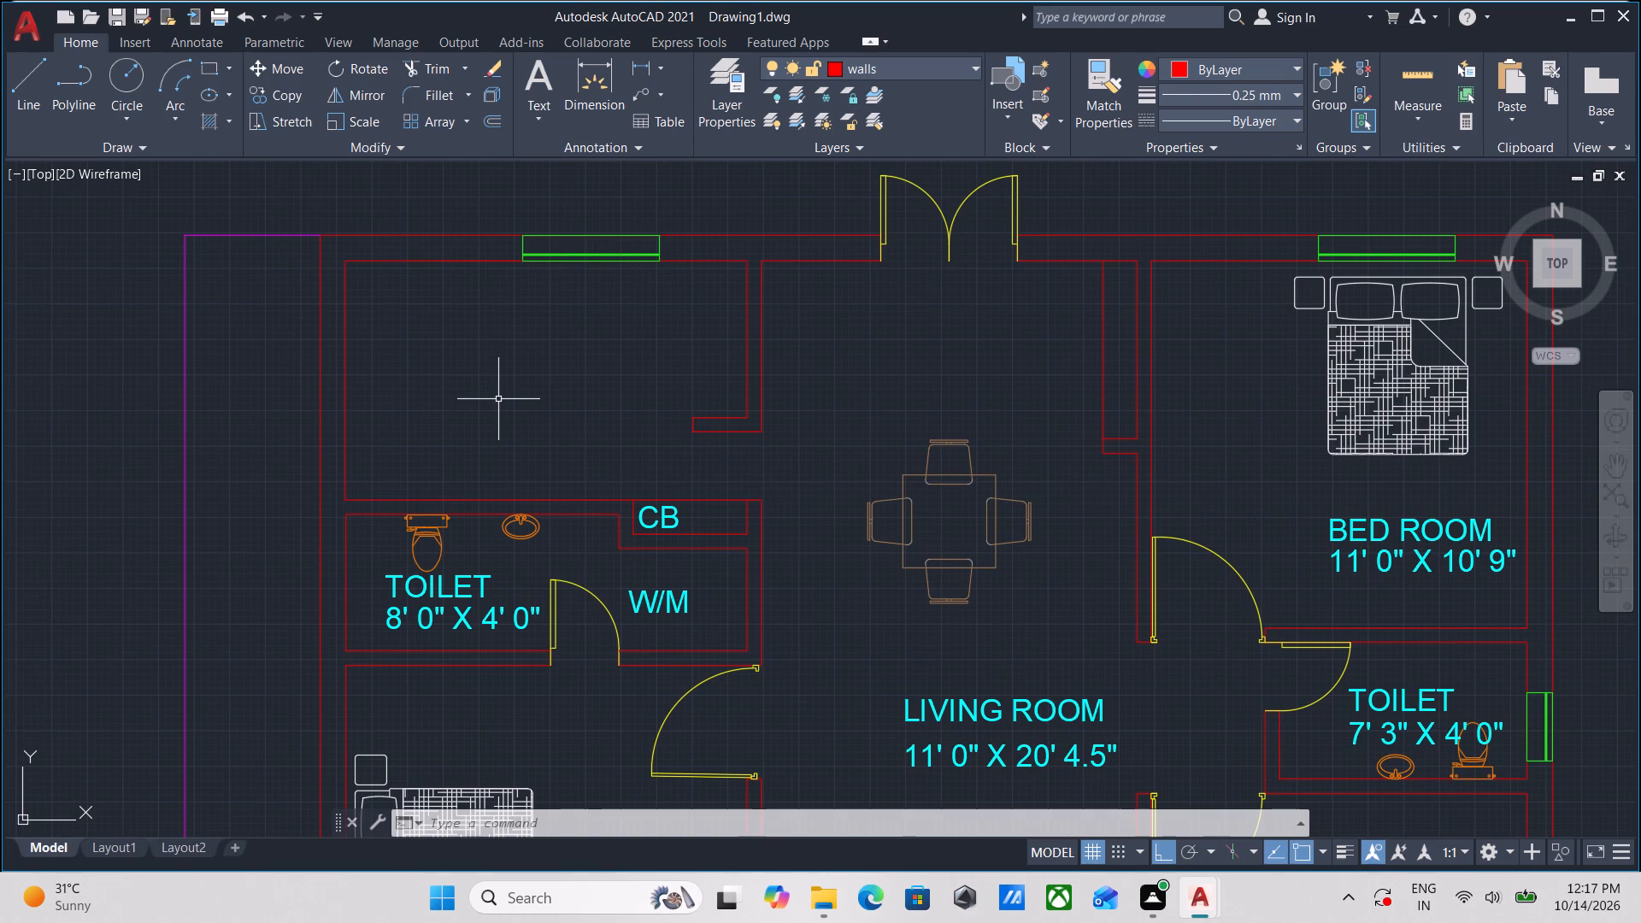
{"action": "type", "text": "MU"}
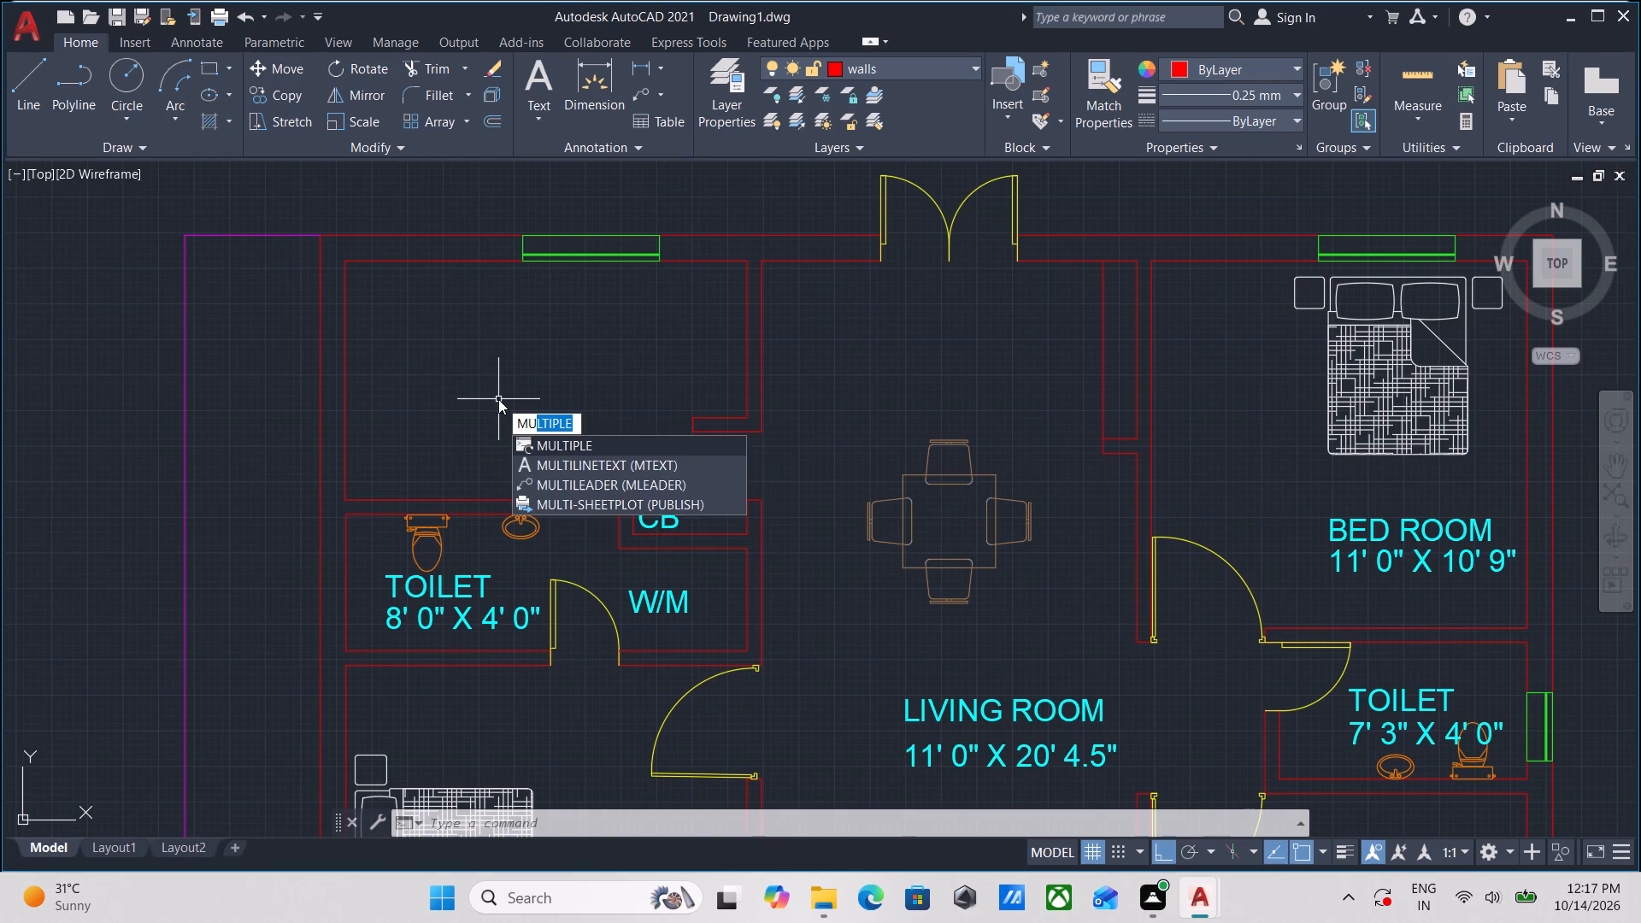
{"action": "key", "text": "Return"}
{"action": "type", "text": "DLI"}
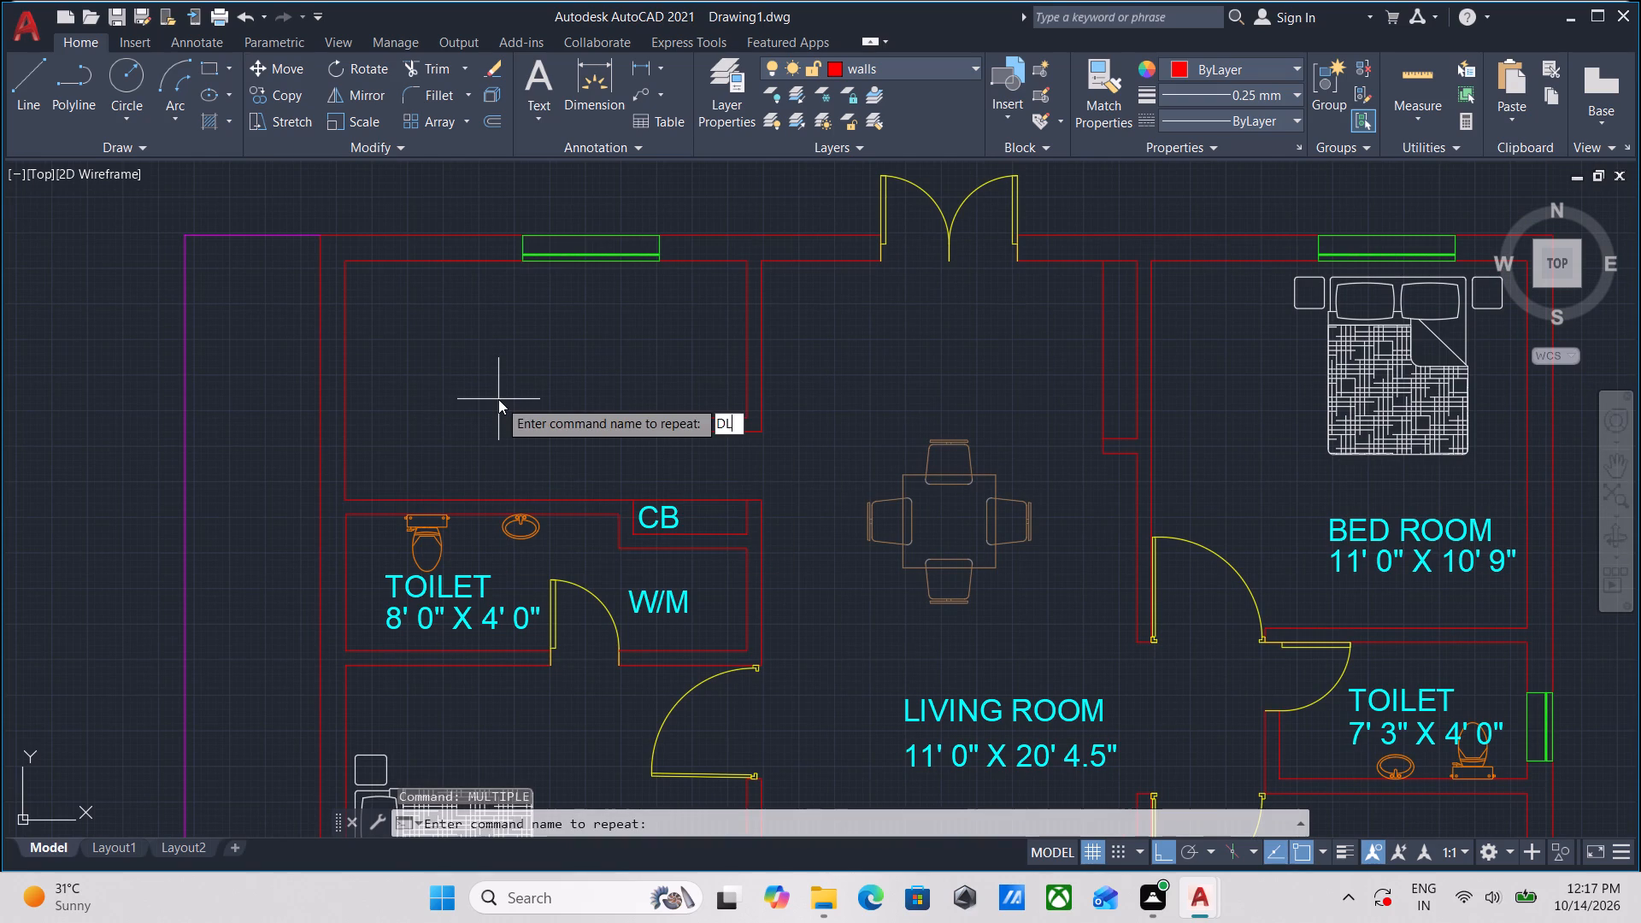
{"action": "key", "text": "Return"}
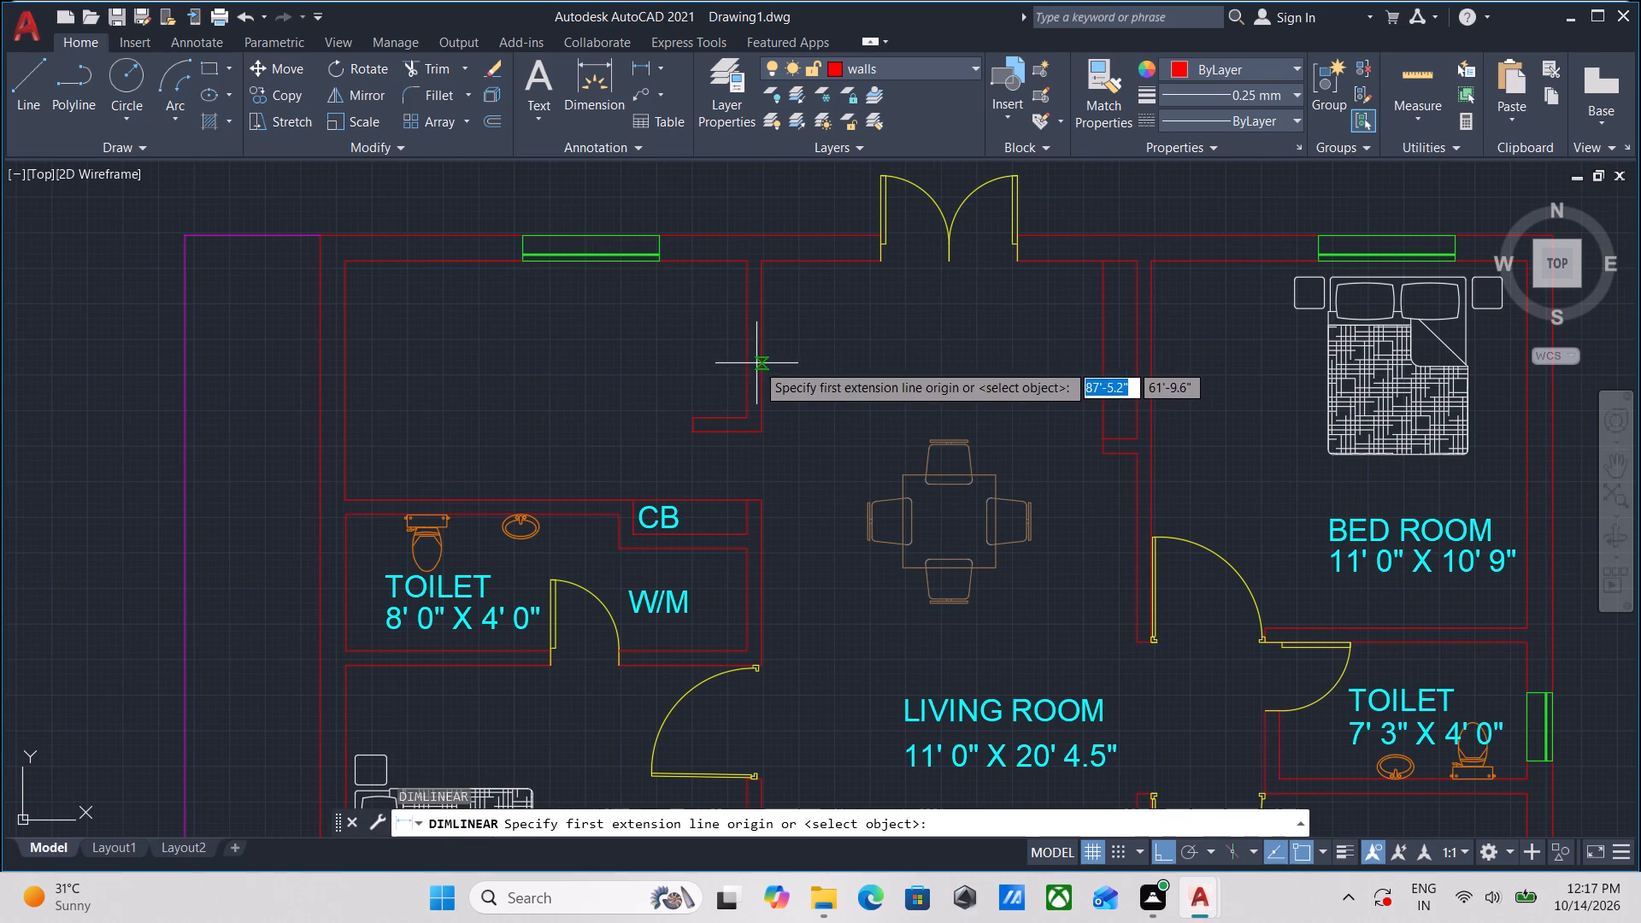
{"action": "left_click", "coordinate": [747, 340]}
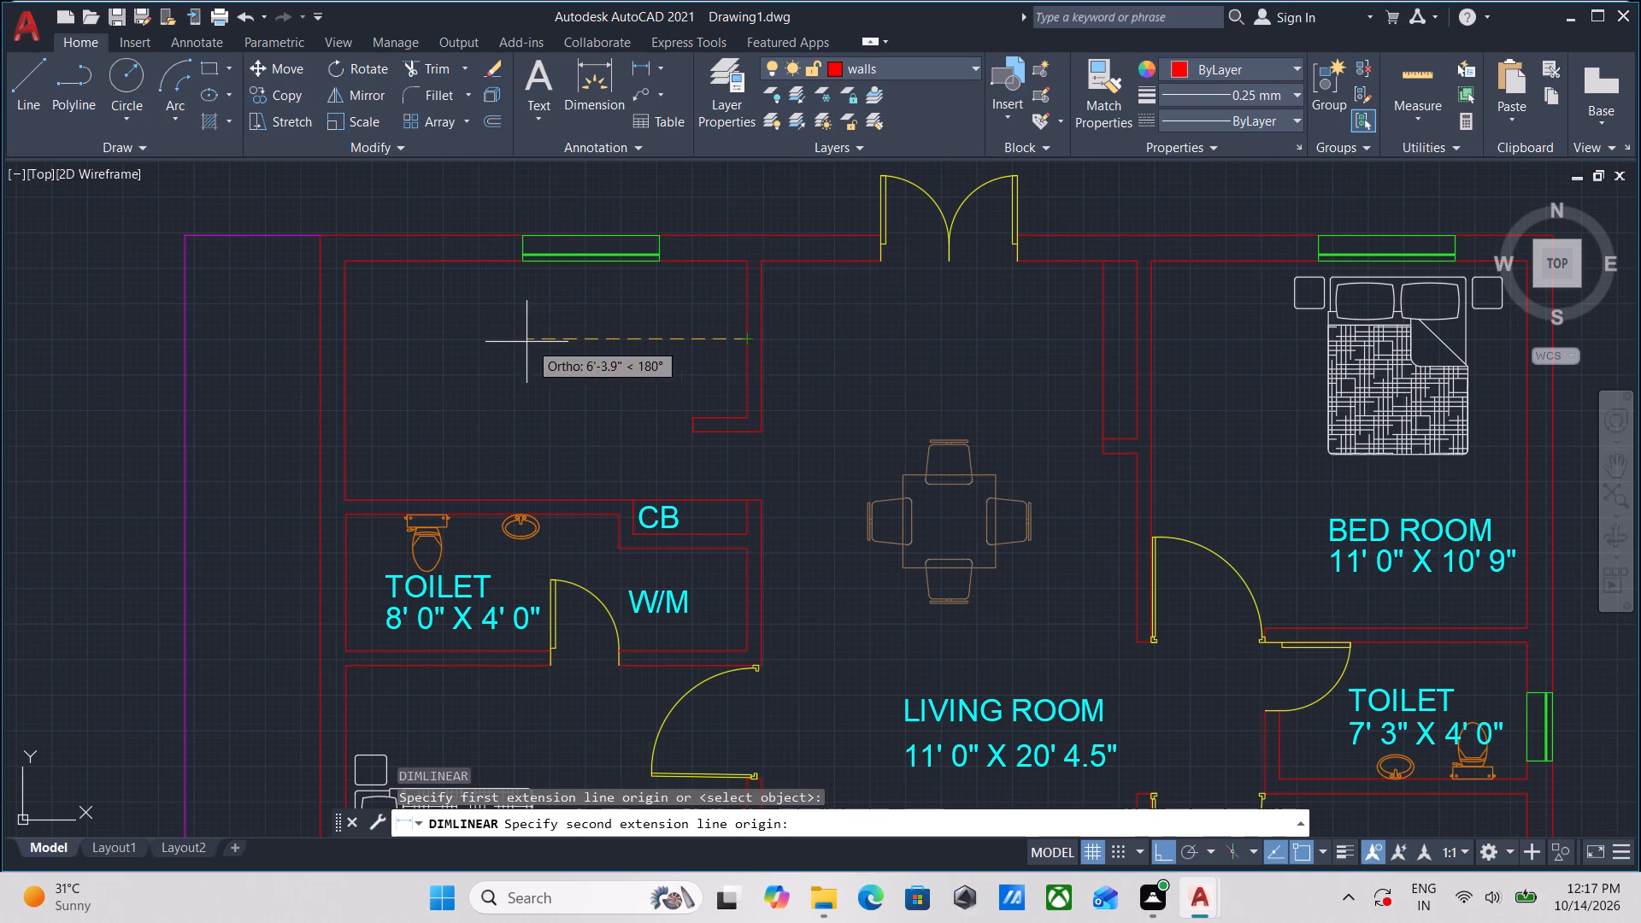
{"action": "left_click", "coordinate": [341, 344]}
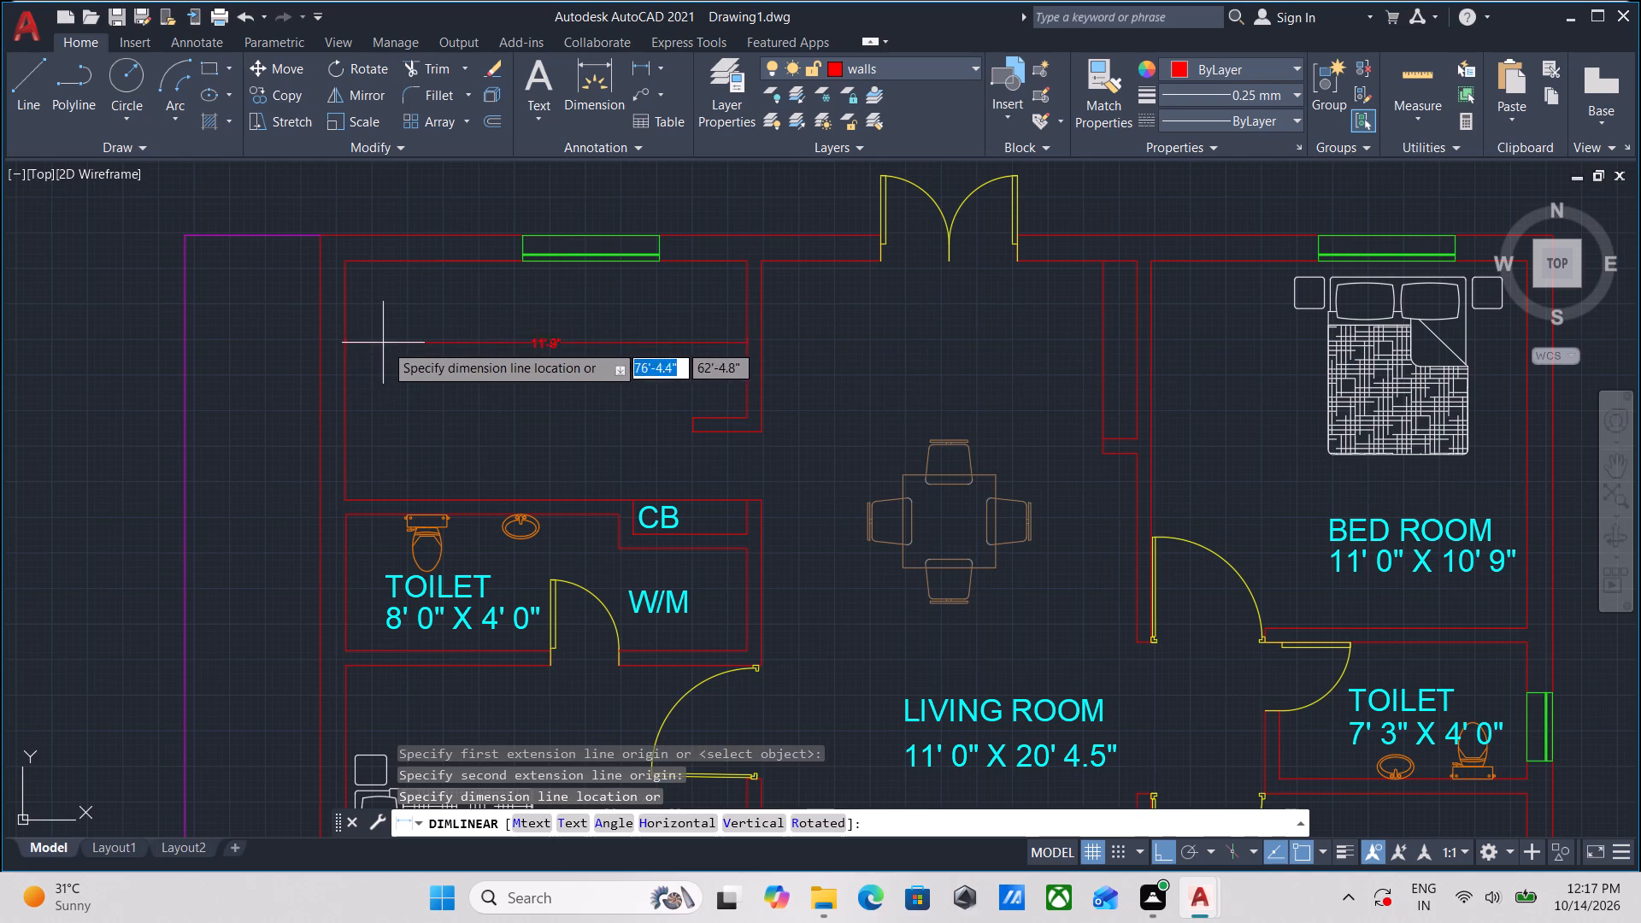
{"action": "left_click", "coordinate": [468, 340]}
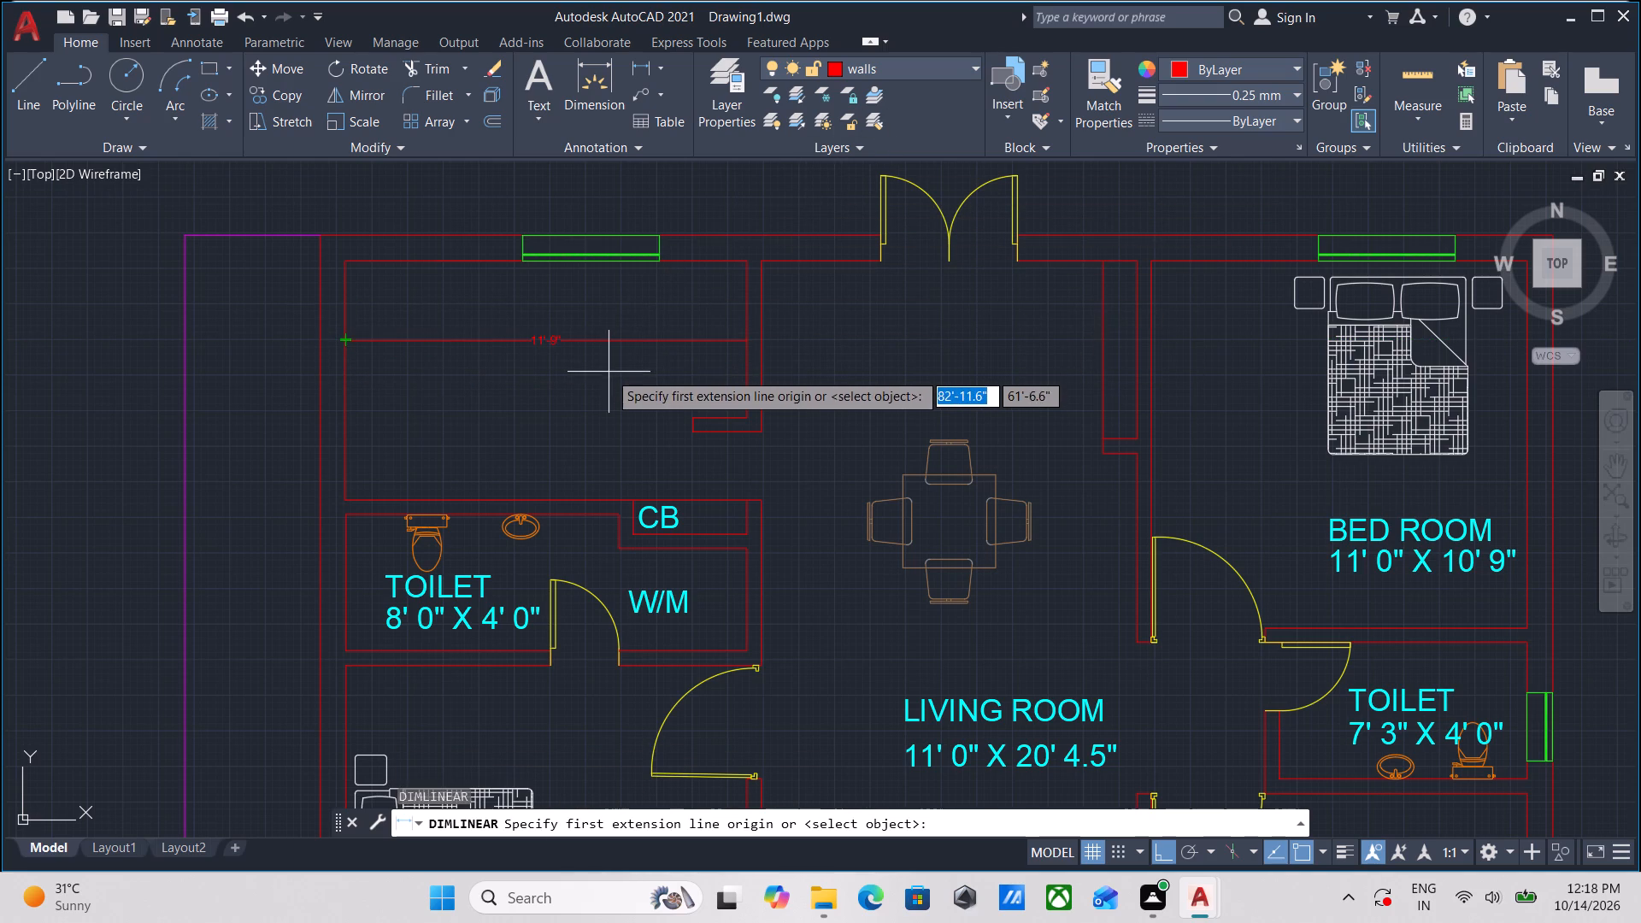
{"action": "key", "text": "Escape"}
Move the new room-width dimension from the walls layer to the MEASUREMENTS layer.
{"action": "left_click", "coordinate": [600, 370]}
{"action": "left_click", "coordinate": [539, 319]}
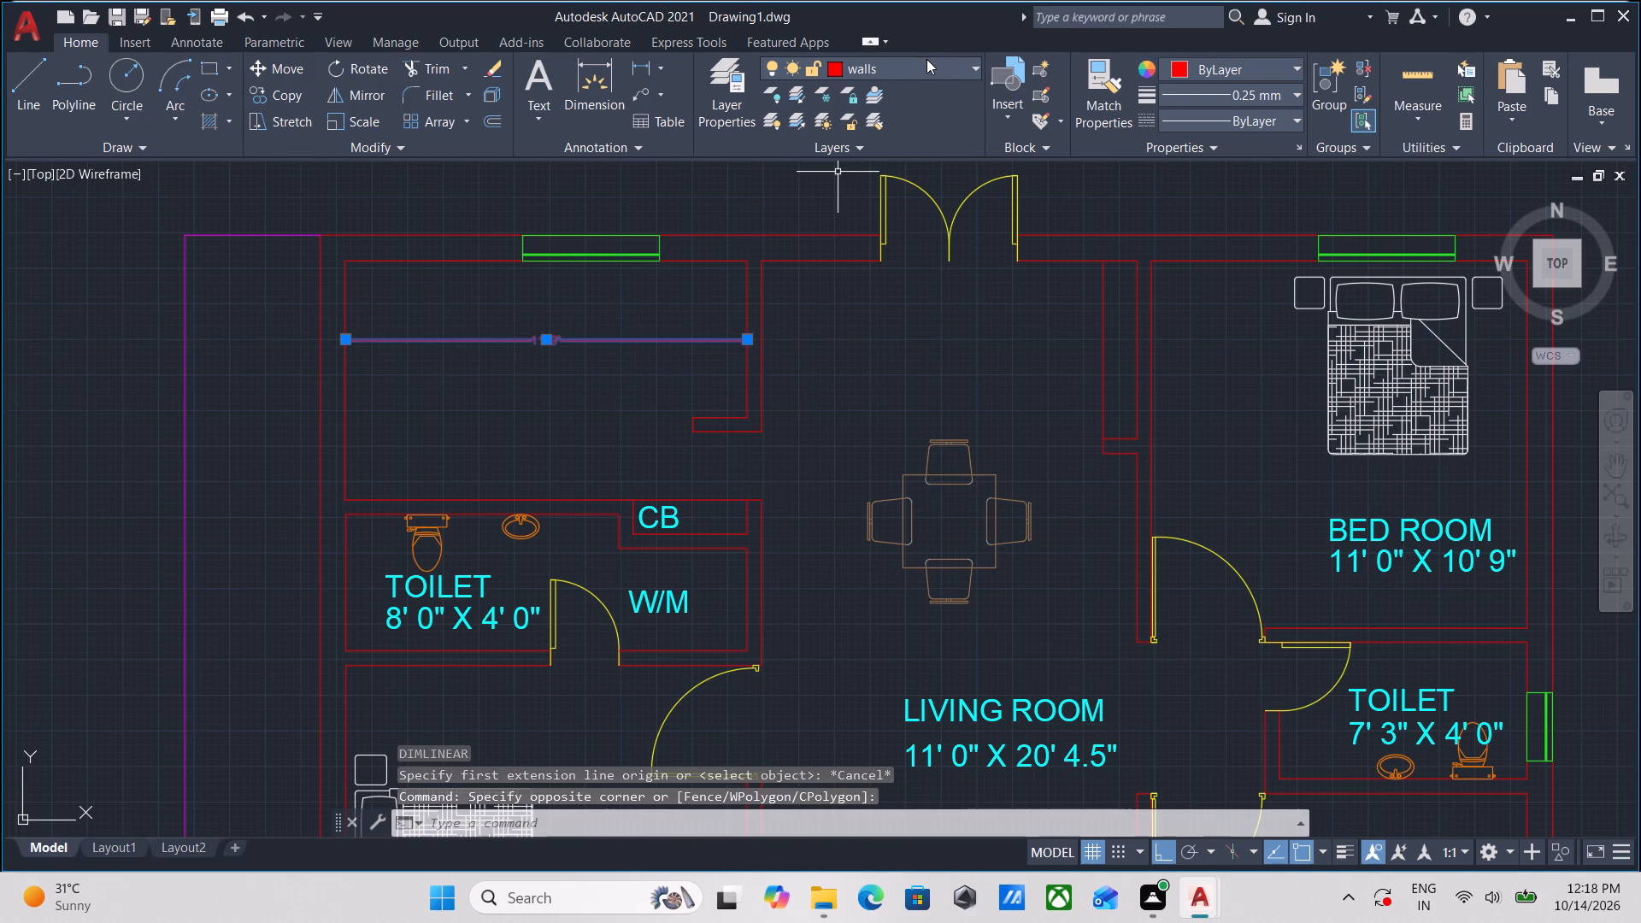
{"action": "left_click", "coordinate": [924, 64]}
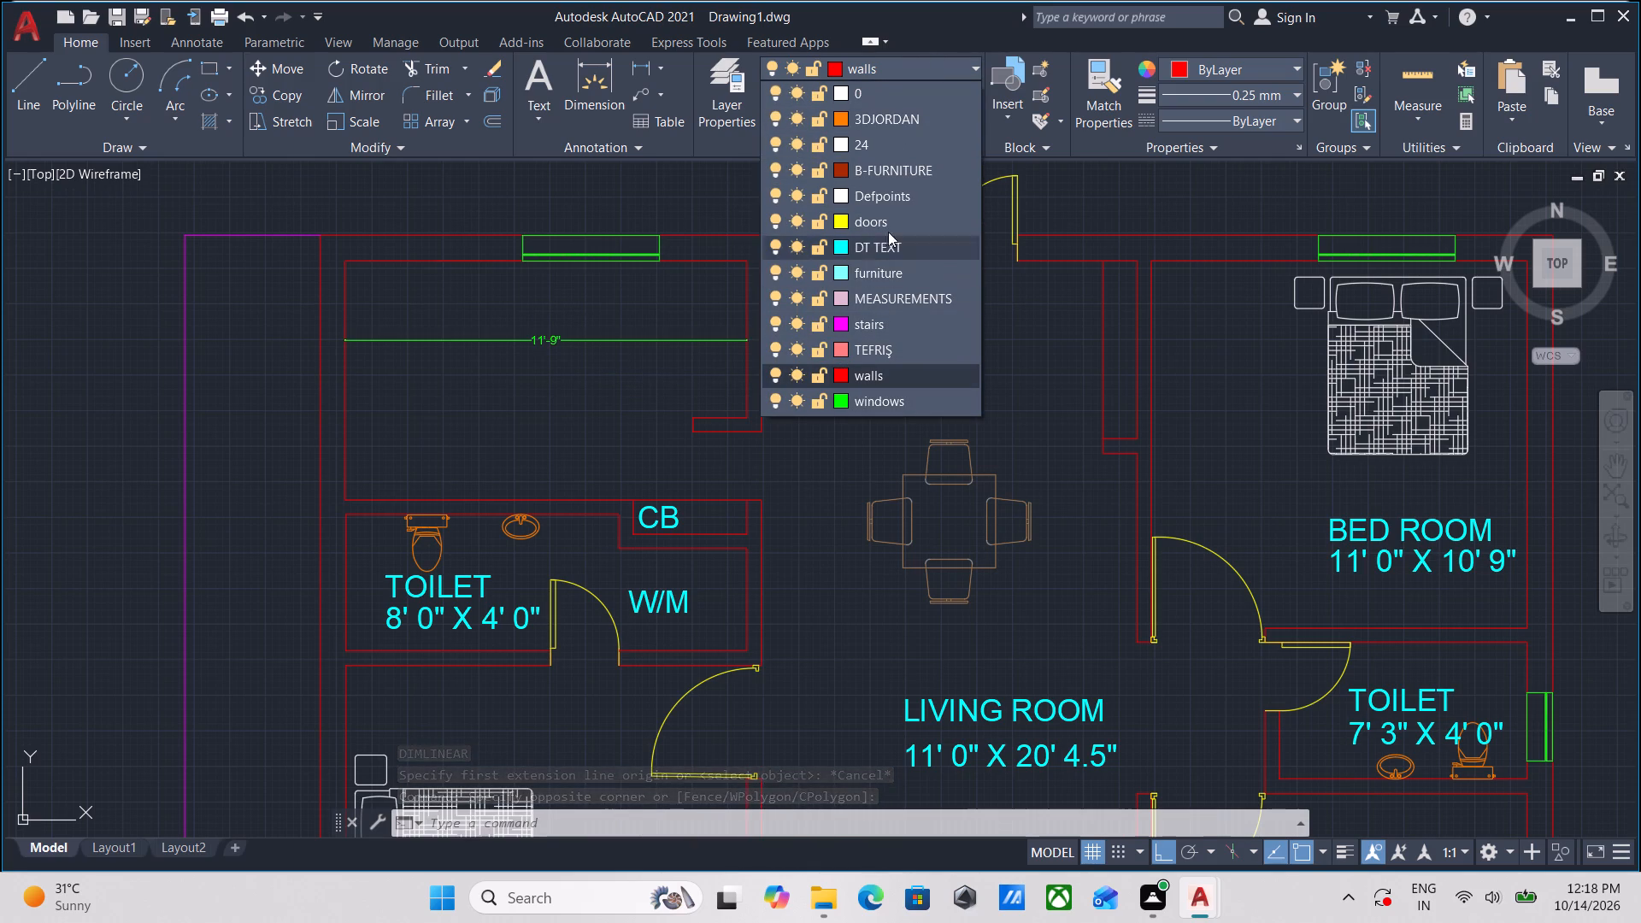
{"action": "scroll", "coordinate": [849, 370], "scroll_direction": "down", "scroll_amount": 1}
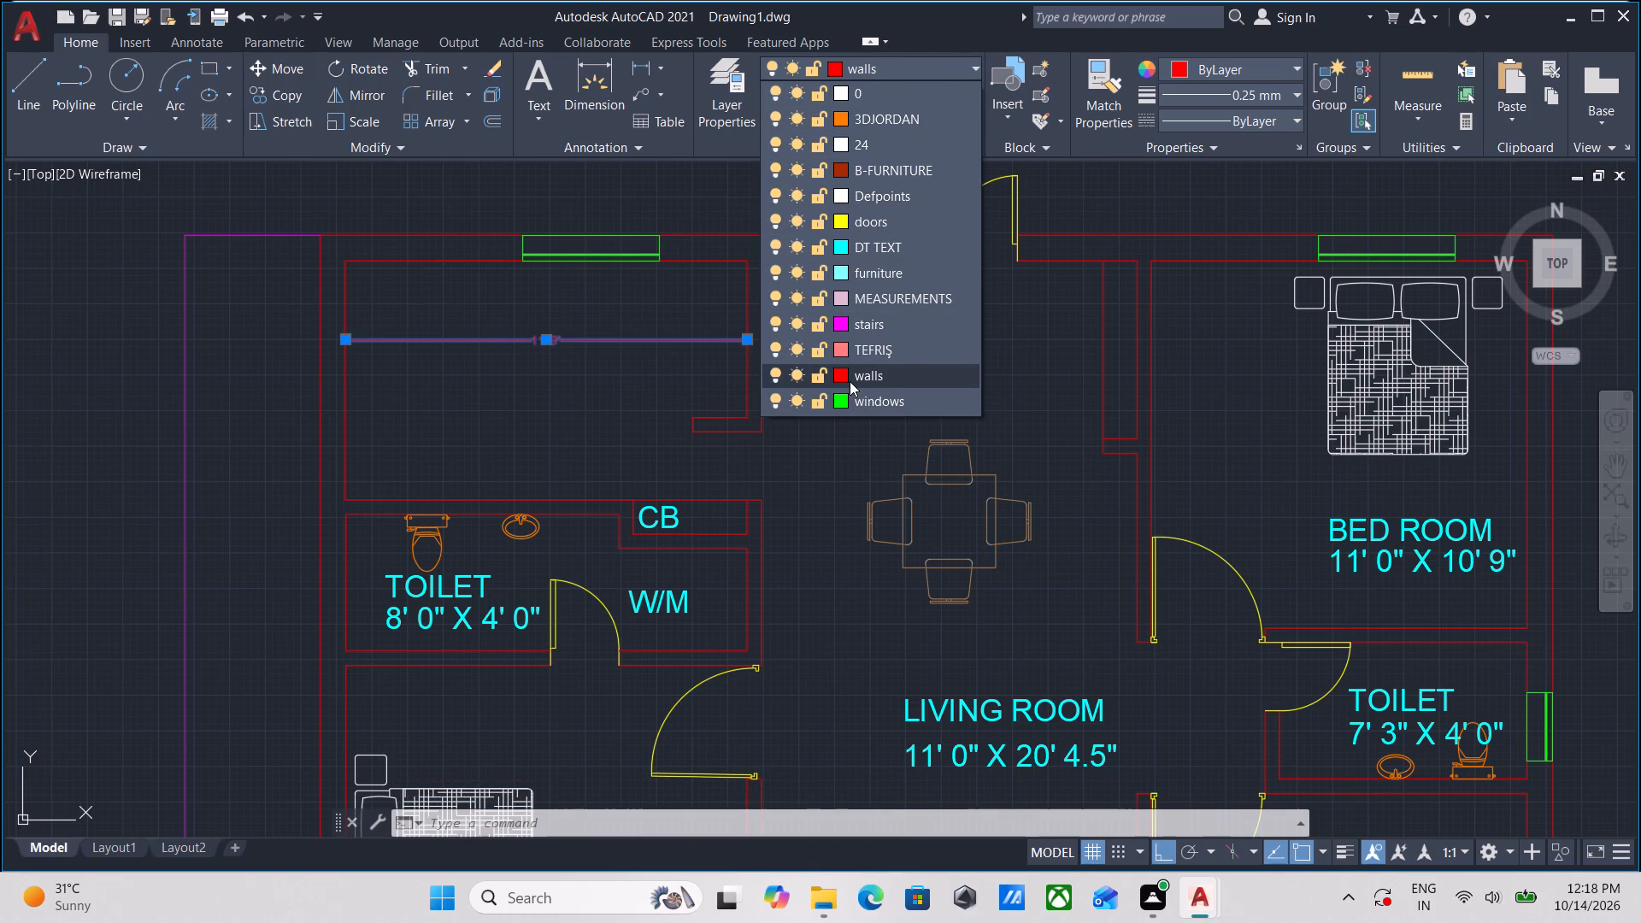
{"action": "scroll", "coordinate": [850, 381], "scroll_direction": "down", "scroll_amount": 1}
{"action": "scroll", "coordinate": [850, 386], "scroll_direction": "up", "scroll_amount": 1}
{"action": "left_click", "coordinate": [875, 292]}
{"action": "scroll", "coordinate": [561, 350], "scroll_direction": "up", "scroll_amount": 3}
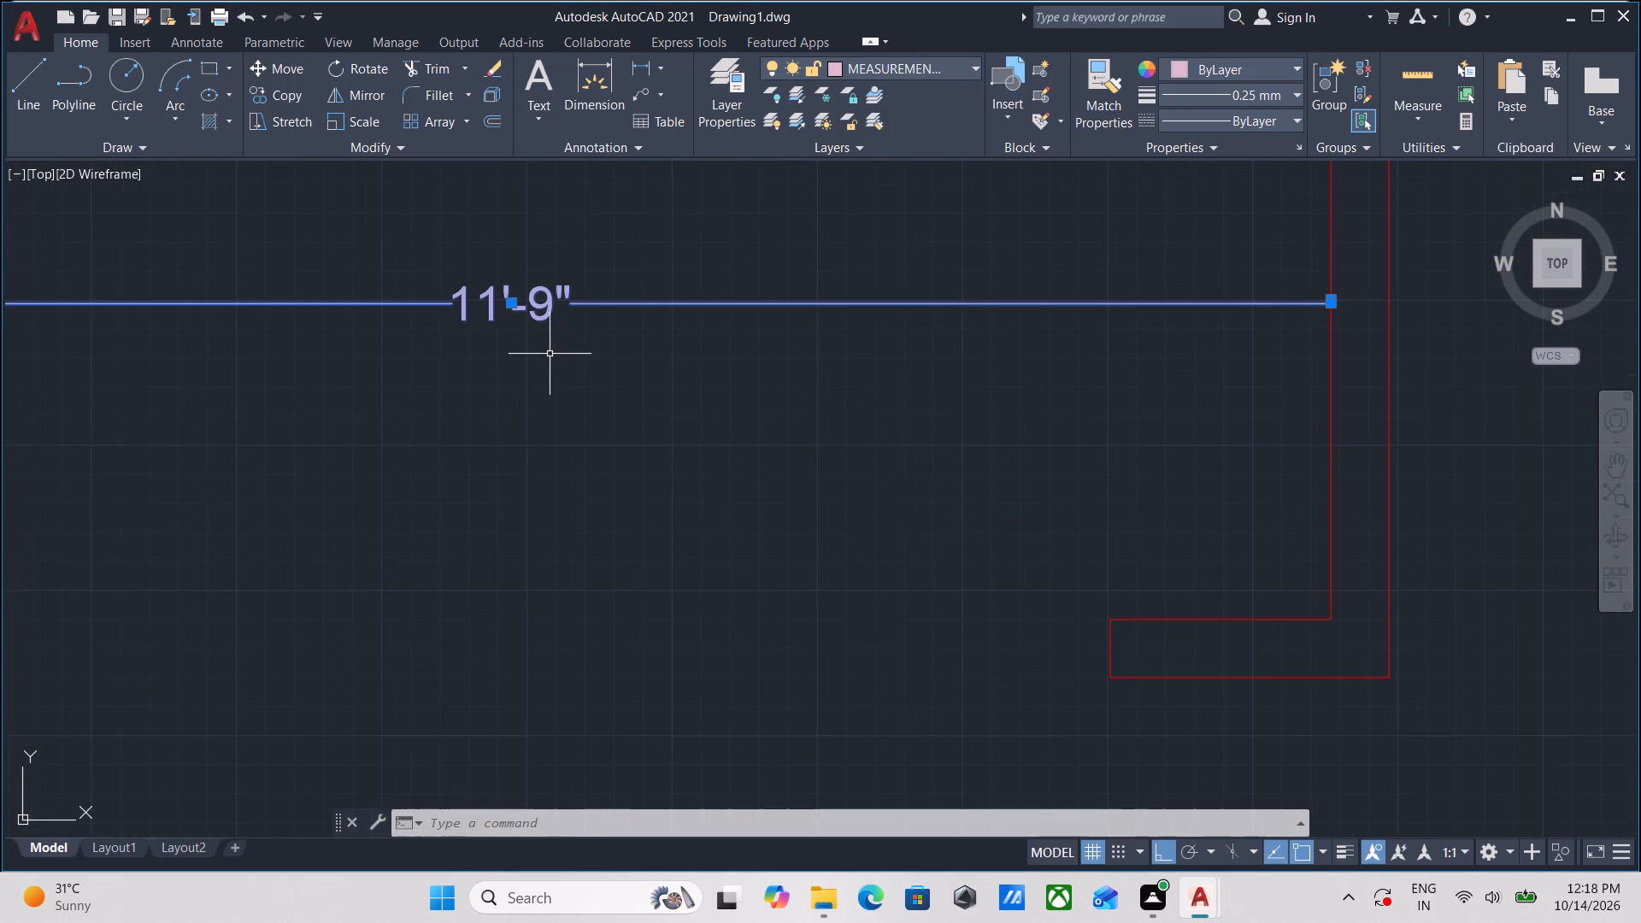
{"action": "key", "text": "Escape"}
Add a vertical linear dimension between the inner top and bottom wall faces of the unlabelled room above the upper-left toilet.
{"action": "scroll", "coordinate": [550, 354], "scroll_direction": "down", "scroll_amount": 1}
{"action": "middle_click_drag", "start_coordinate": [550, 354], "coordinate": [709, 341]}
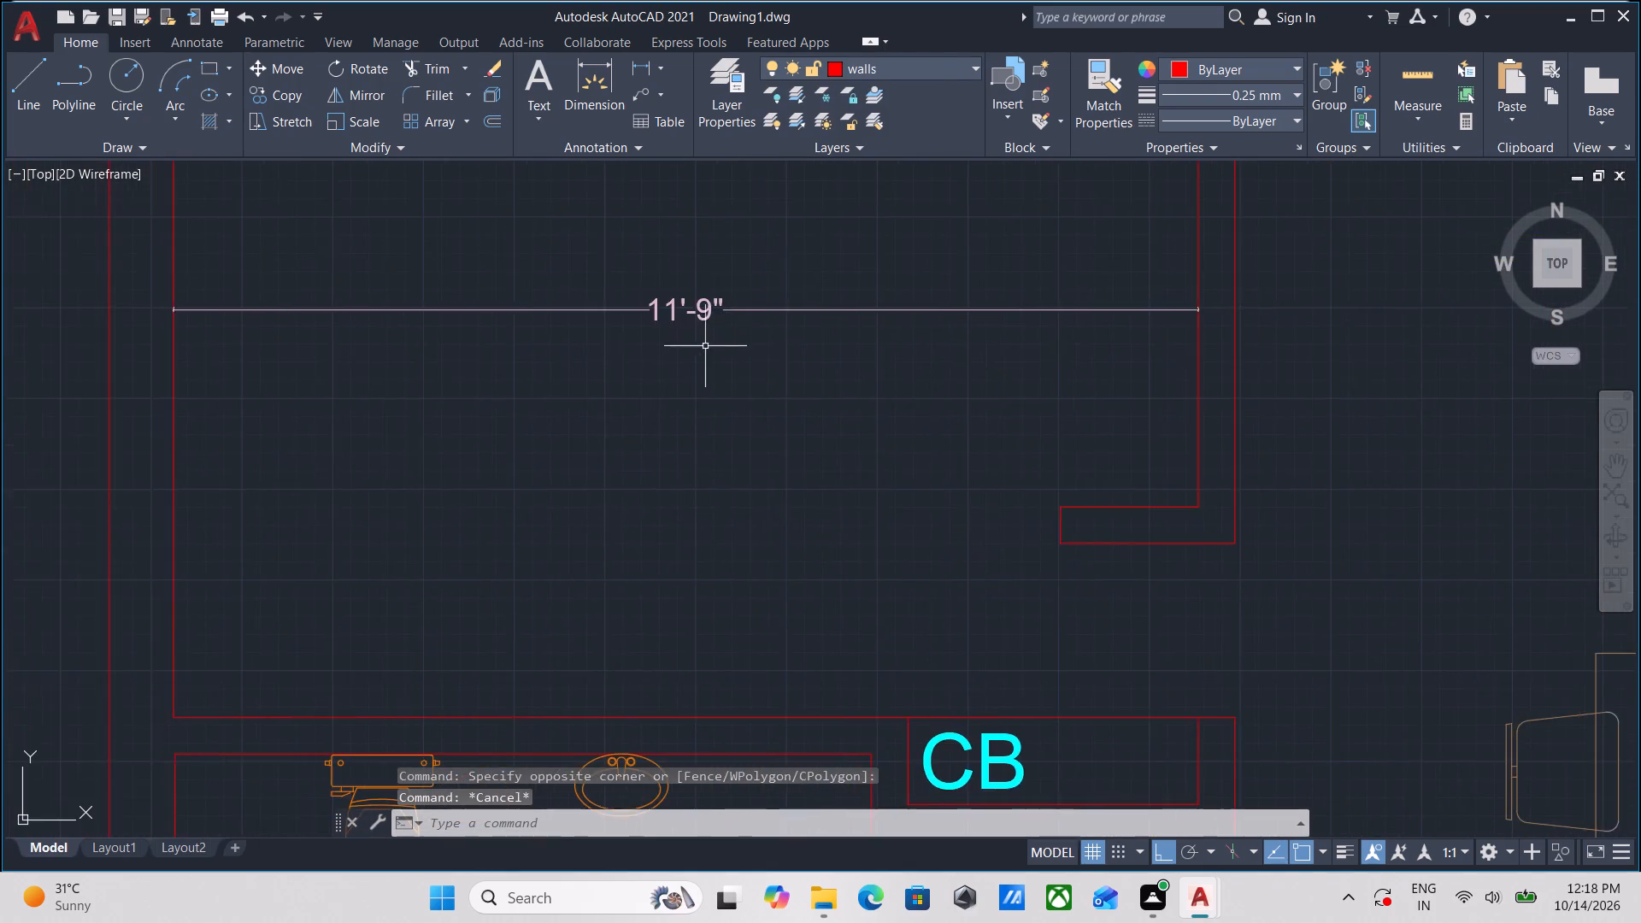
{"action": "scroll", "coordinate": [694, 354], "scroll_direction": "down", "scroll_amount": 2}
{"action": "middle_click_drag", "start_coordinate": [694, 354], "coordinate": [774, 374]}
{"action": "middle_click_drag", "start_coordinate": [706, 409], "coordinate": [754, 425]}
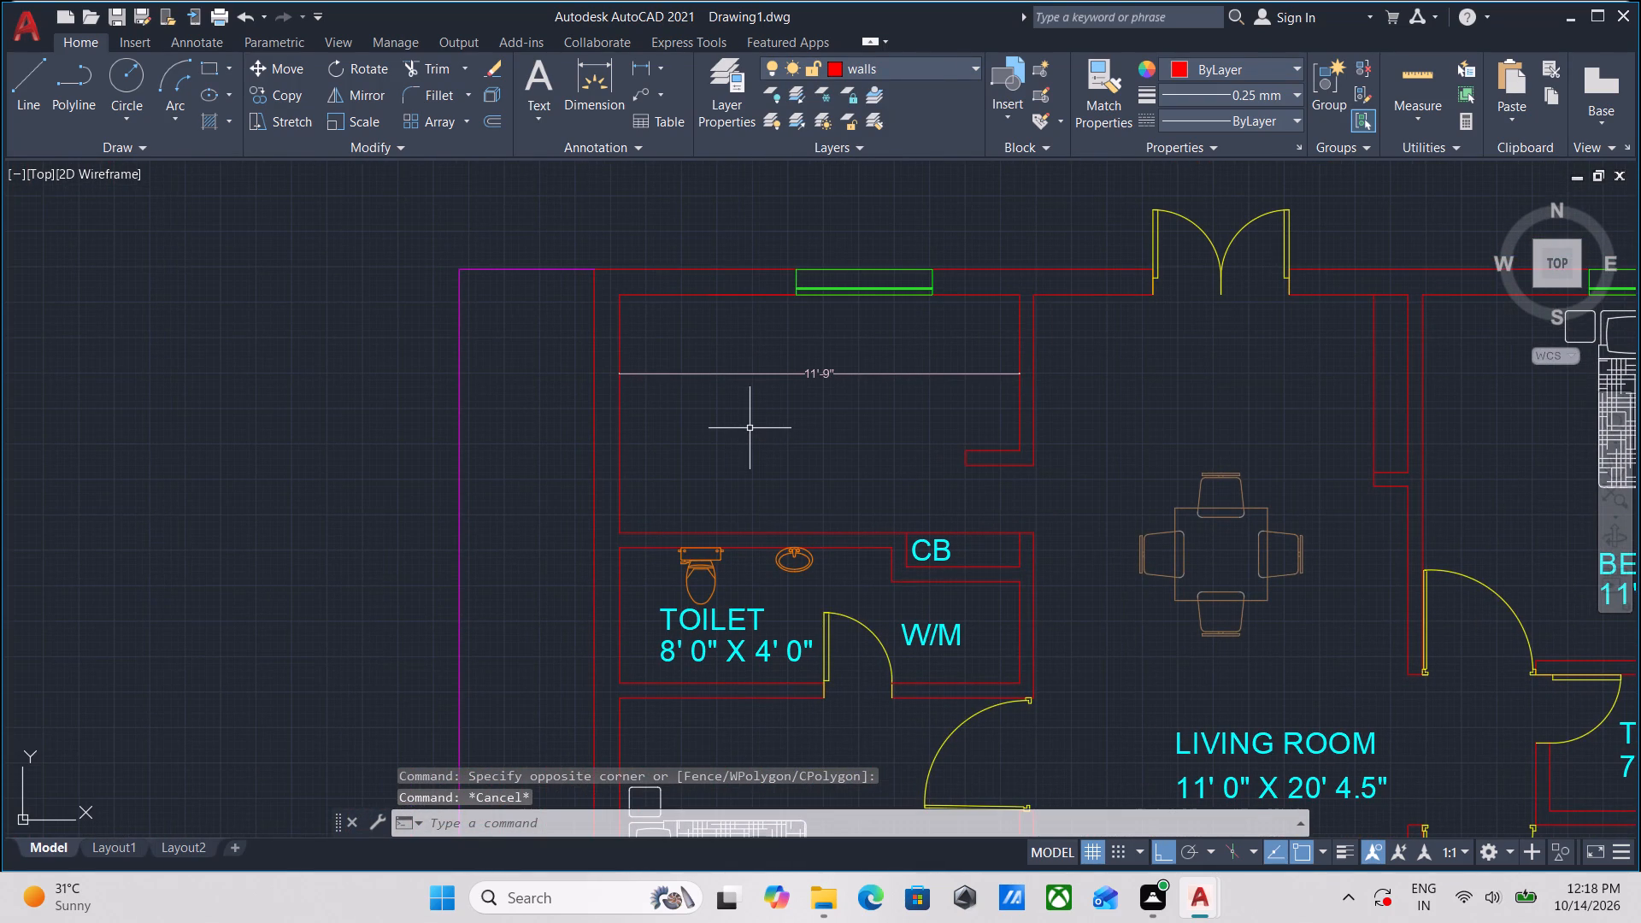
{"action": "type", "text": "MU"}
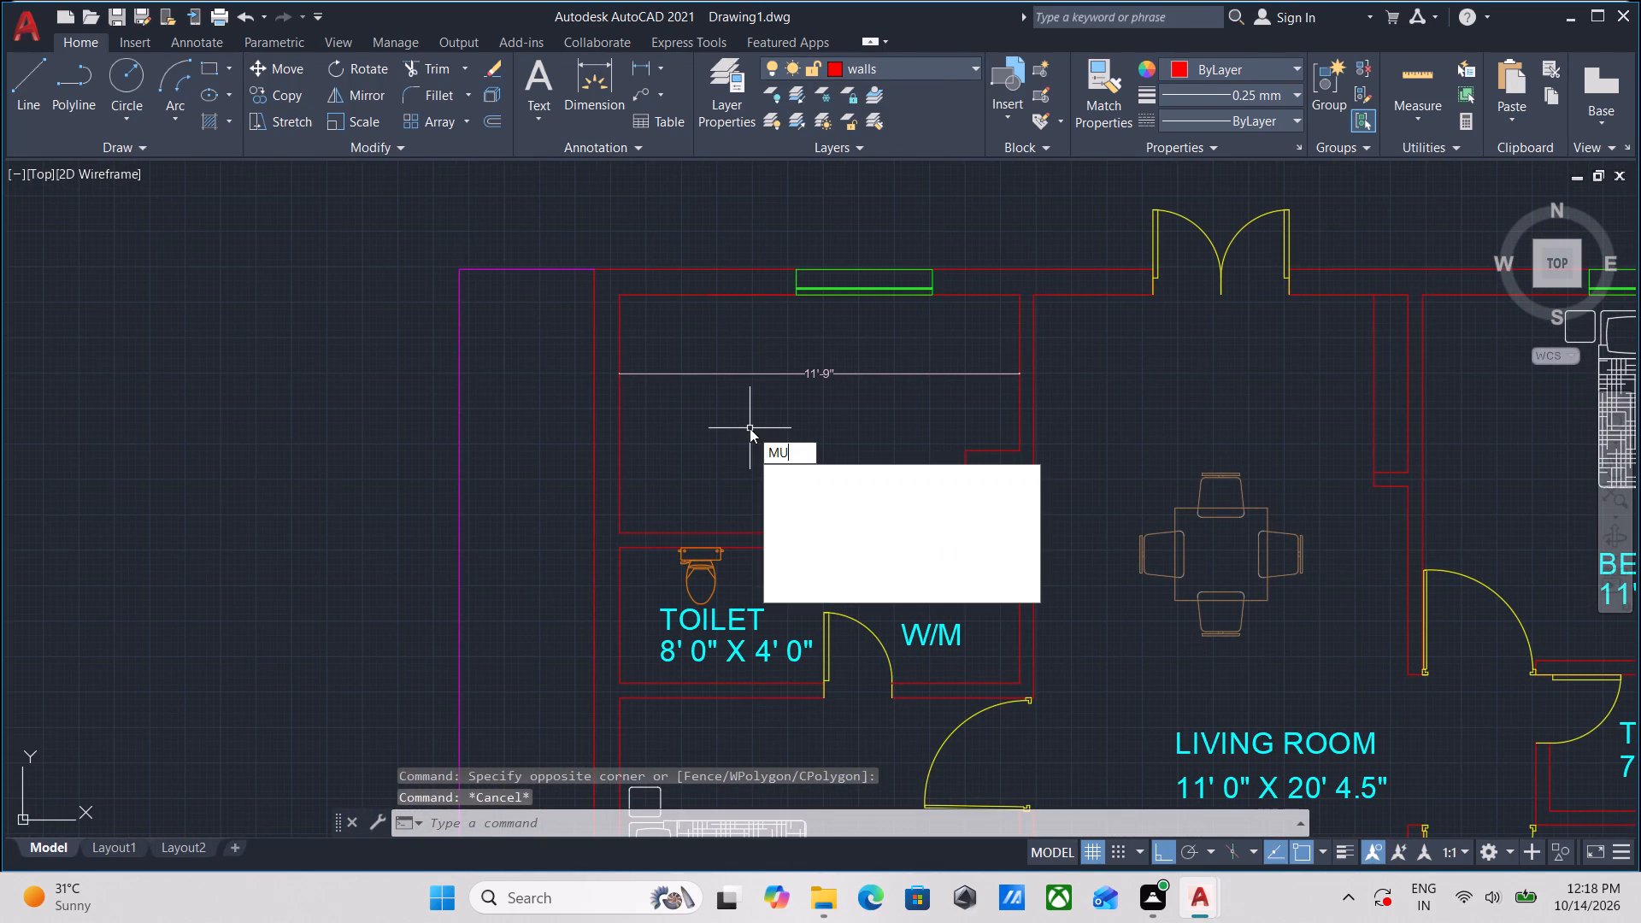
{"action": "key", "text": "Return"}
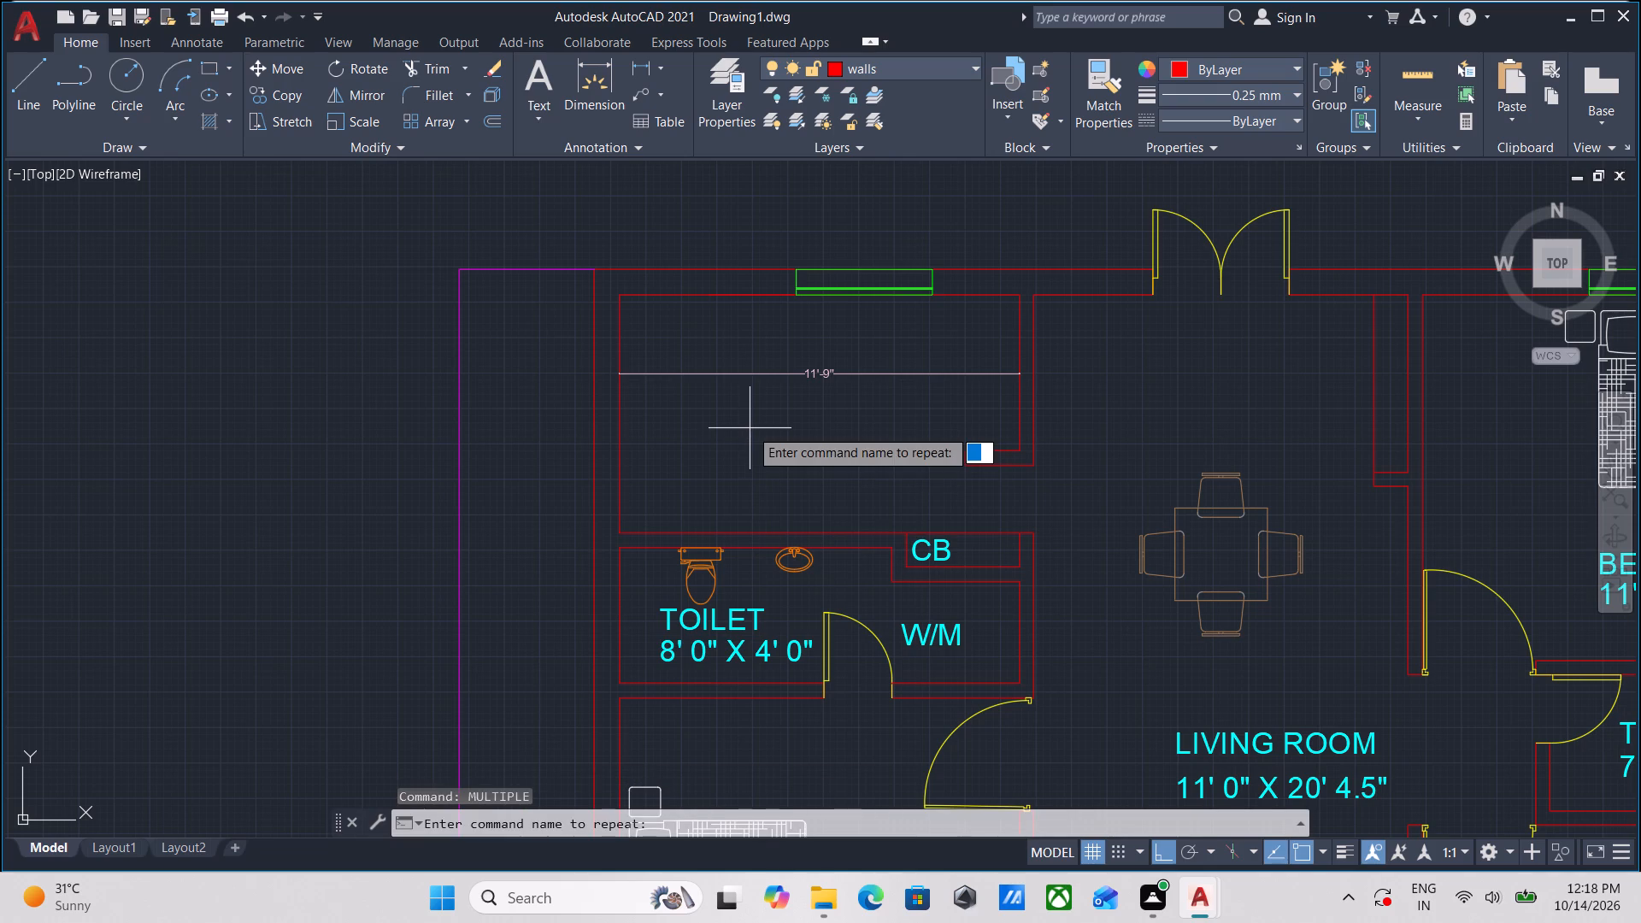
{"action": "type", "text": "DLI"}
{"action": "key", "text": "Return"}
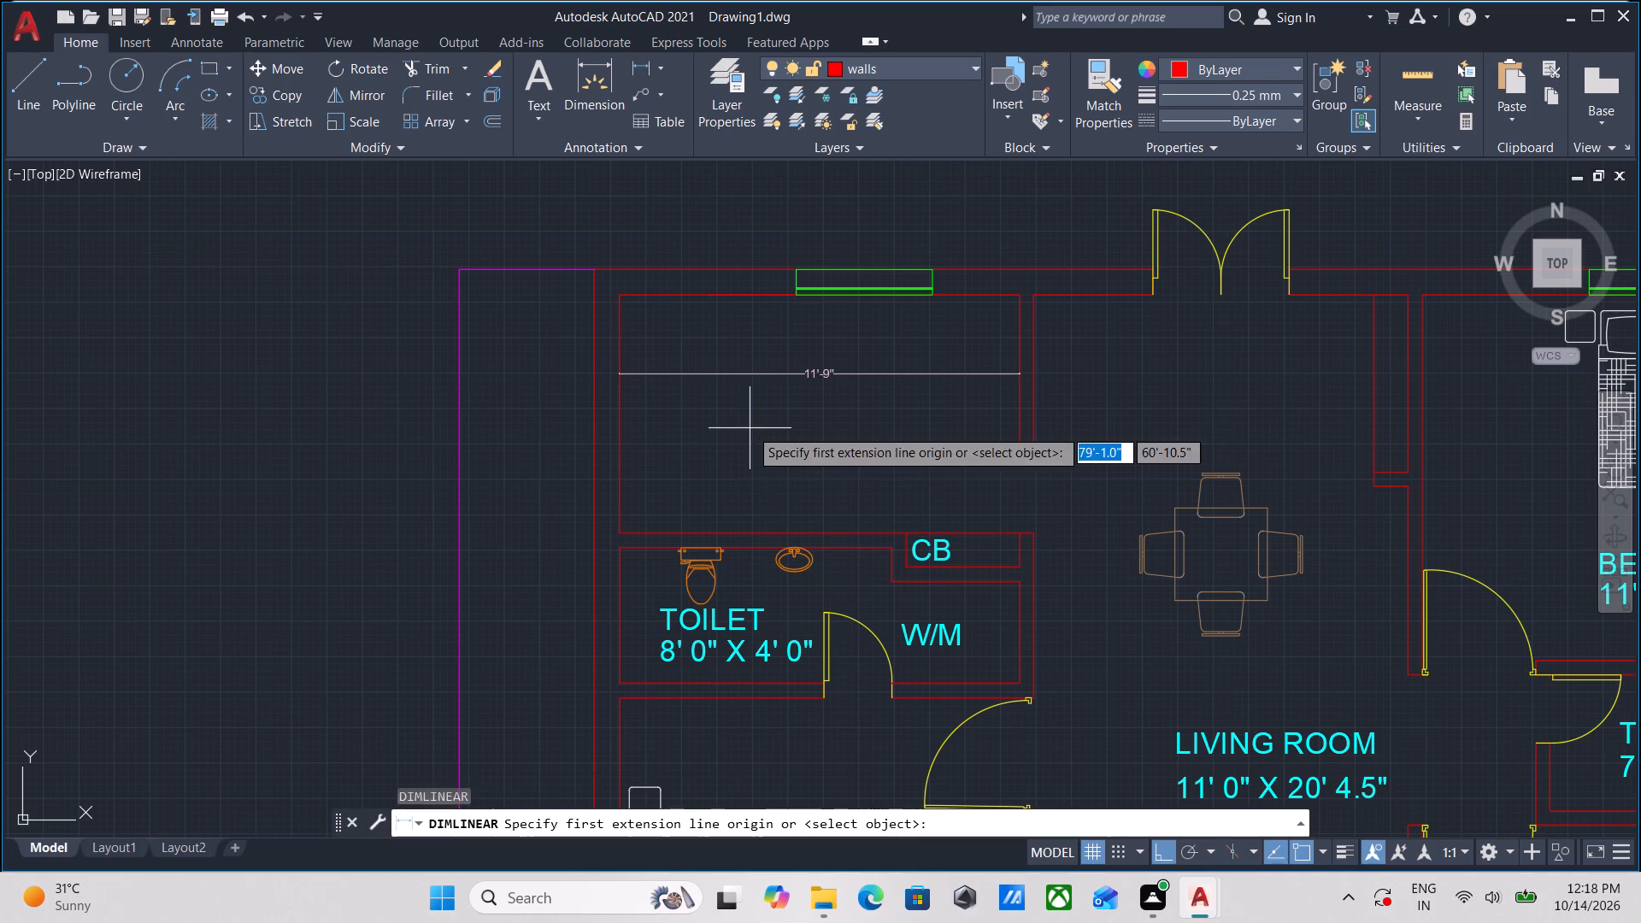
{"action": "scroll", "coordinate": [702, 294], "scroll_direction": "up", "scroll_amount": 2}
{"action": "left_click", "coordinate": [593, 289]}
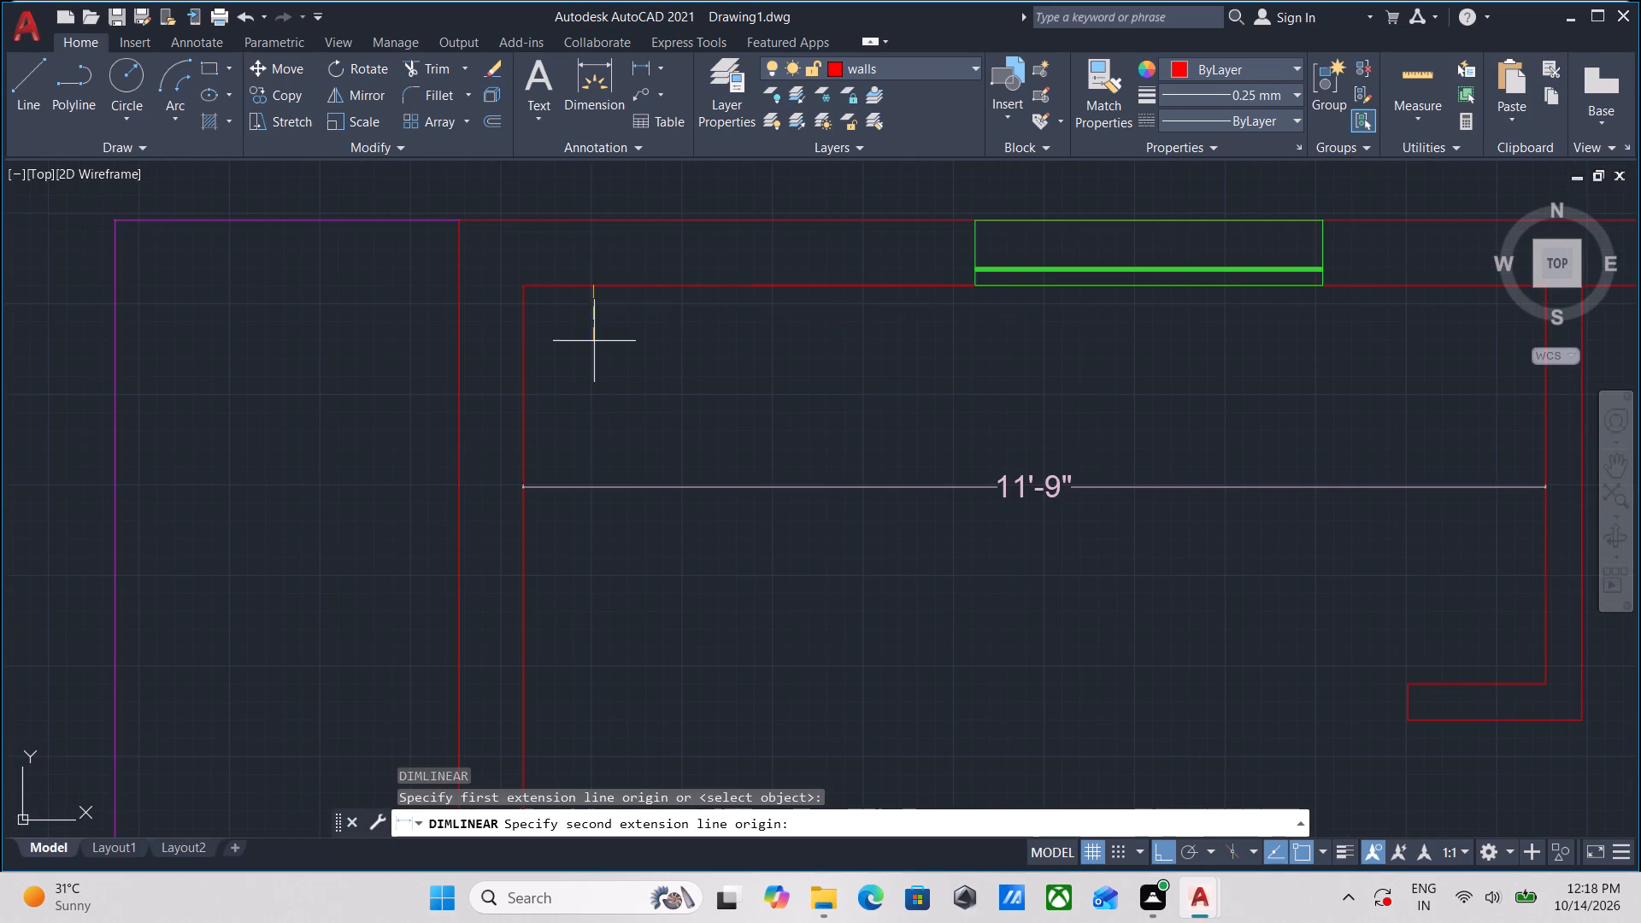
{"action": "middle_click_drag", "start_coordinate": [603, 509], "coordinate": [626, 213]}
{"action": "middle_click_drag", "start_coordinate": [584, 506], "coordinate": [644, 349]}
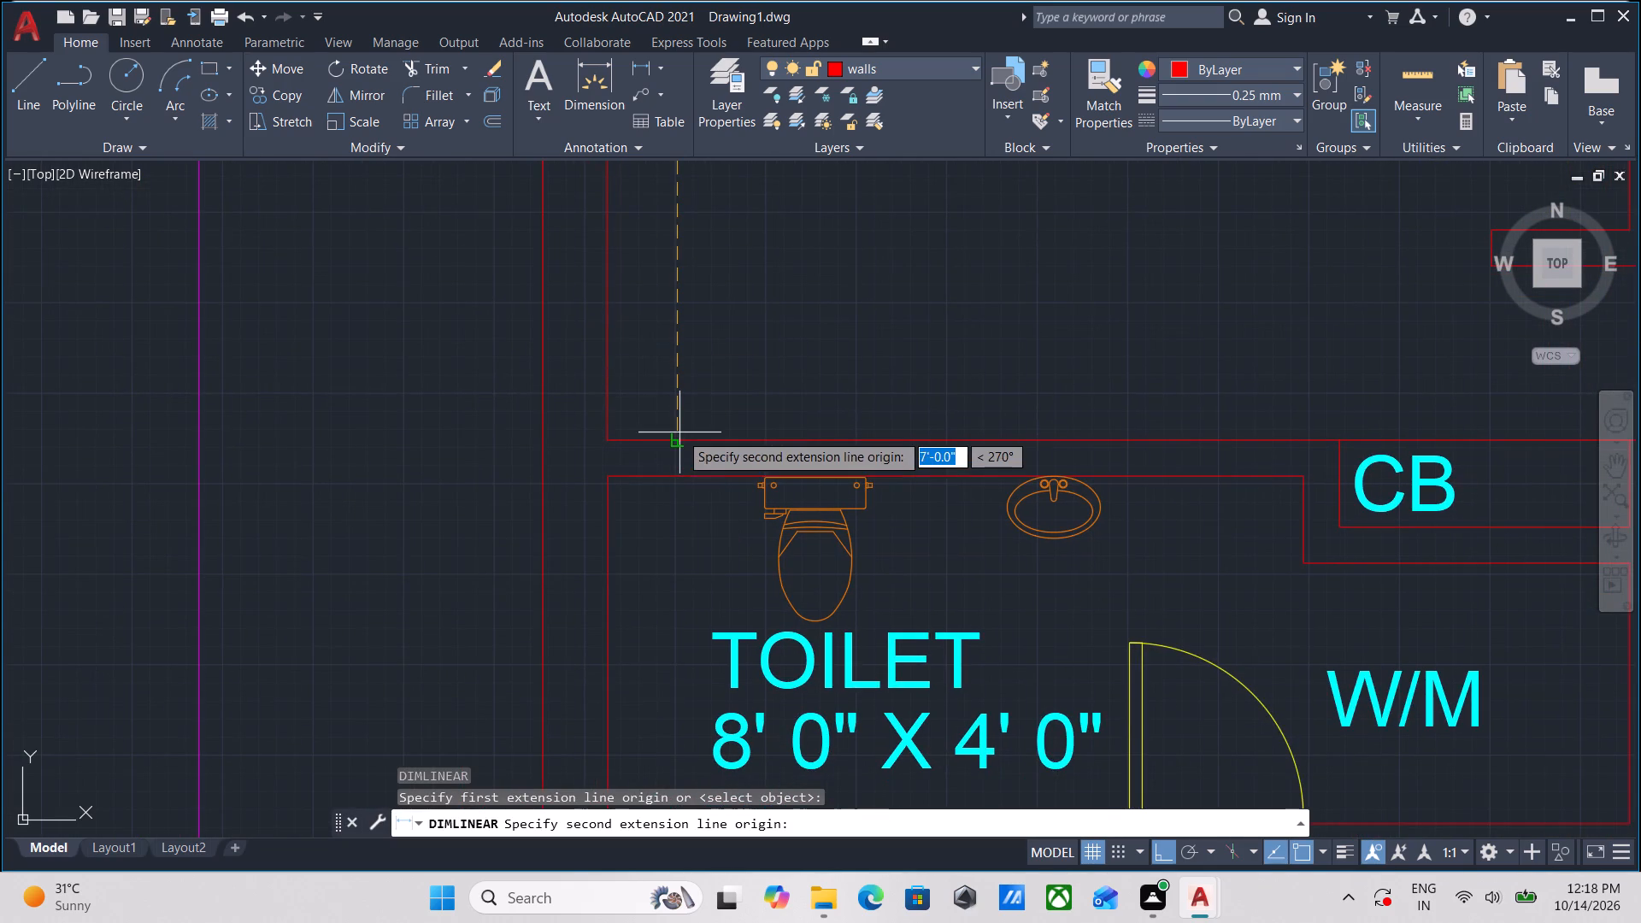
{"action": "left_click", "coordinate": [678, 442]}
{"action": "scroll", "coordinate": [685, 338], "scroll_direction": "down", "scroll_amount": 2}
{"action": "middle_click_drag", "start_coordinate": [685, 338], "coordinate": [681, 418]}
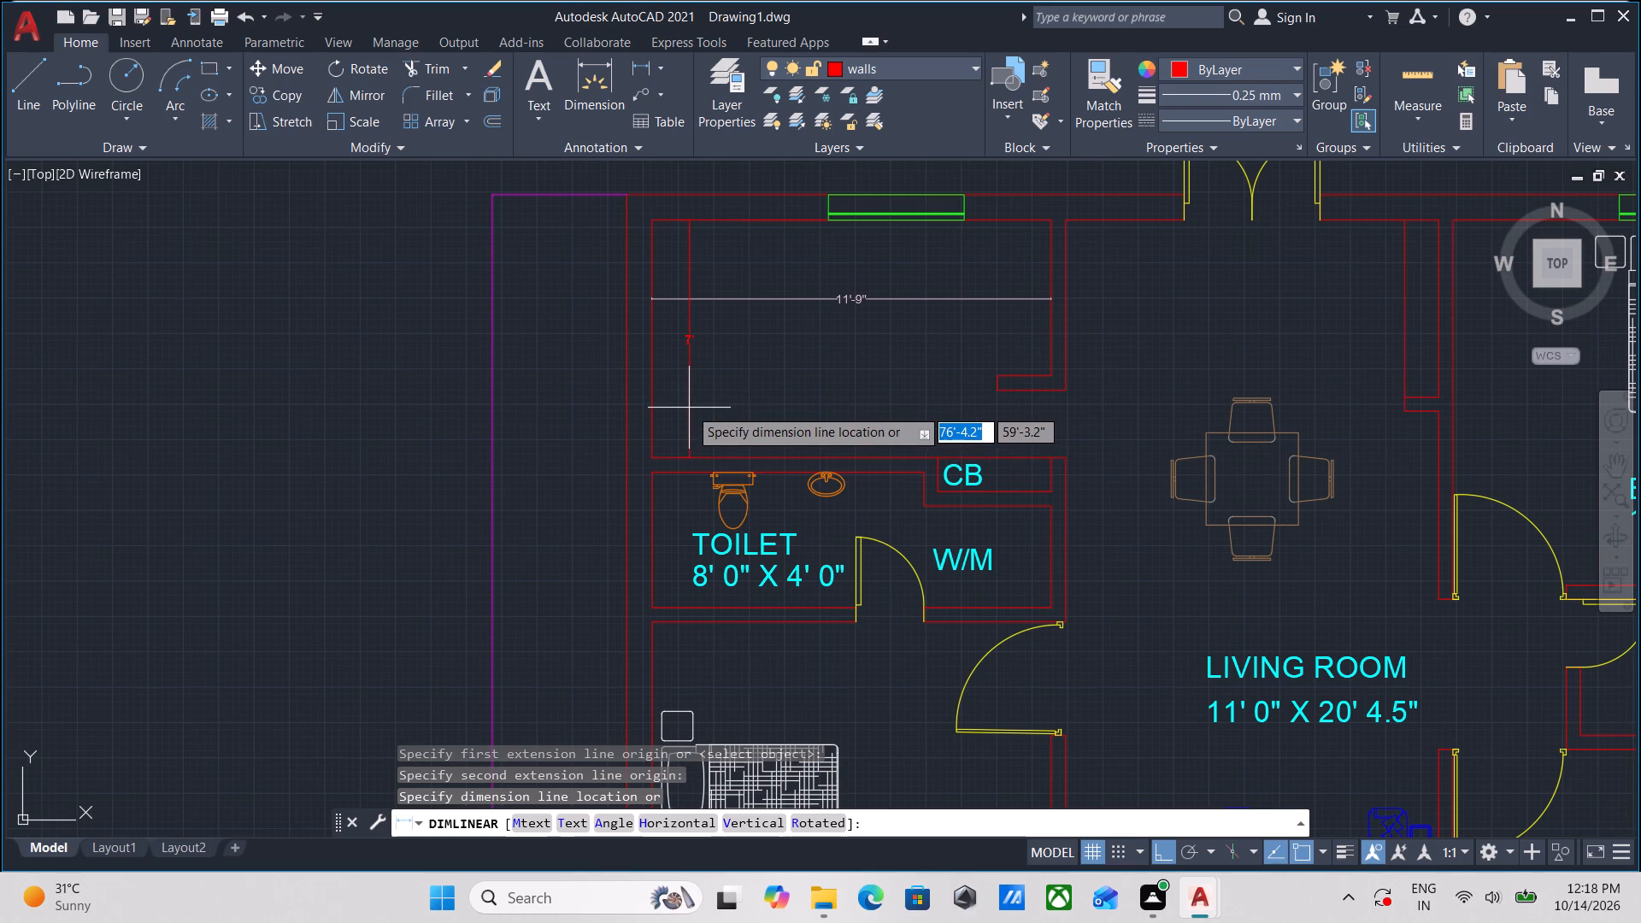
{"action": "left_click", "coordinate": [689, 408]}
{"action": "key", "text": "Escape"}
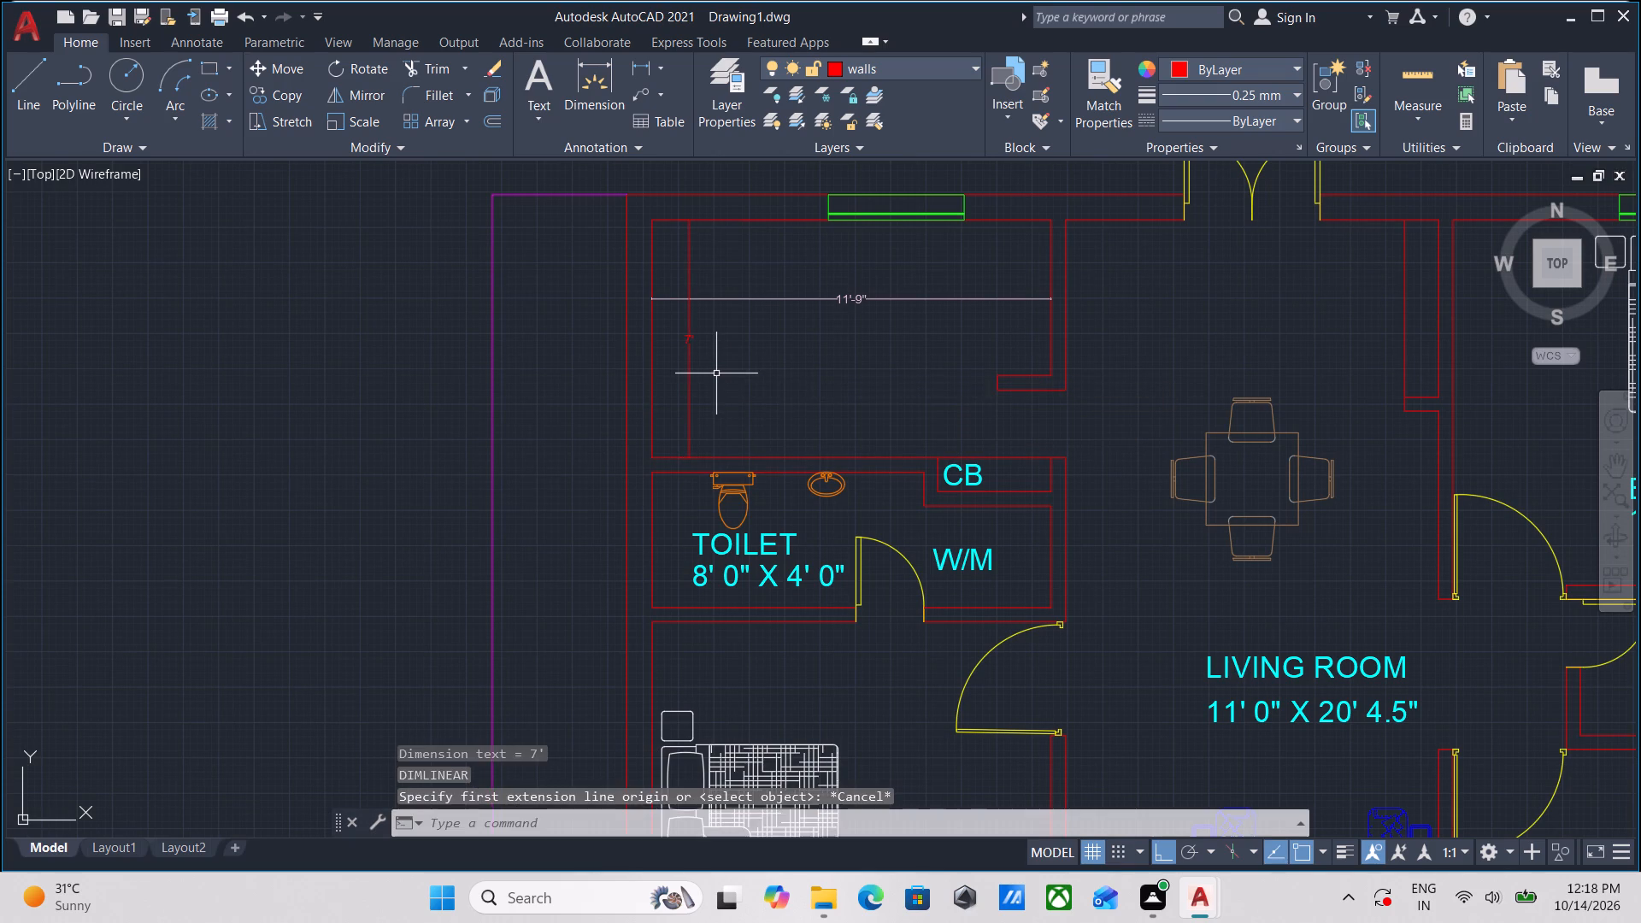
Move the new vertical room dimension from the walls layer to the MEASUREMENTS layer.
{"action": "left_click", "coordinate": [710, 406]}
{"action": "left_click", "coordinate": [668, 318]}
{"action": "left_click", "coordinate": [885, 70]}
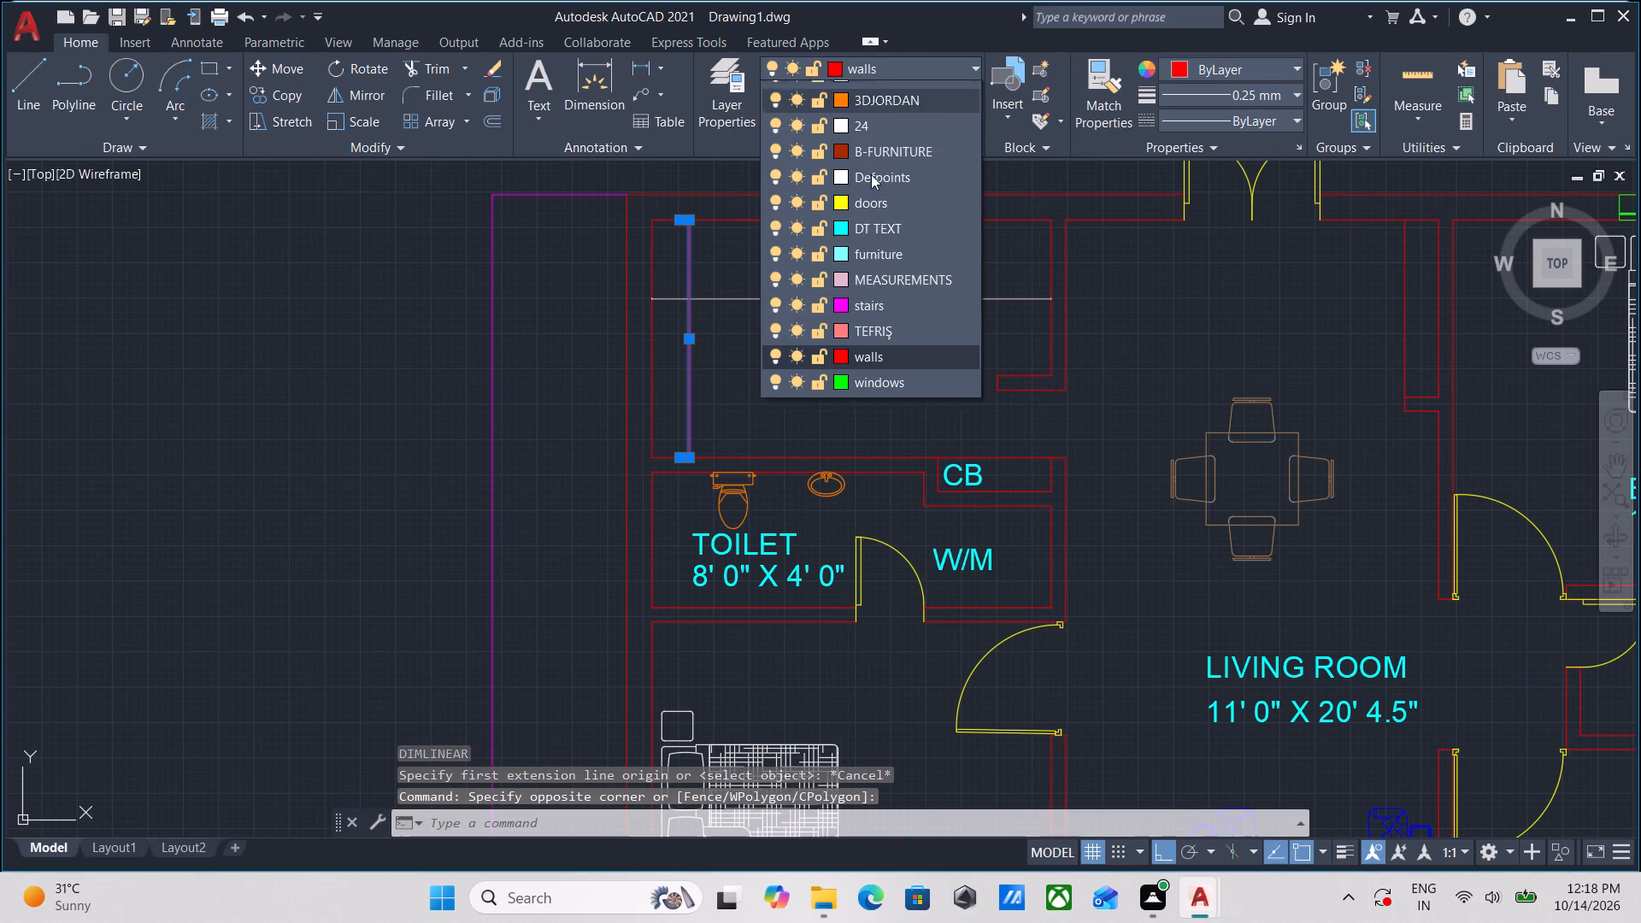
{"action": "left_click", "coordinate": [854, 292]}
{"action": "scroll", "coordinate": [686, 358], "scroll_direction": "up", "scroll_amount": 2}
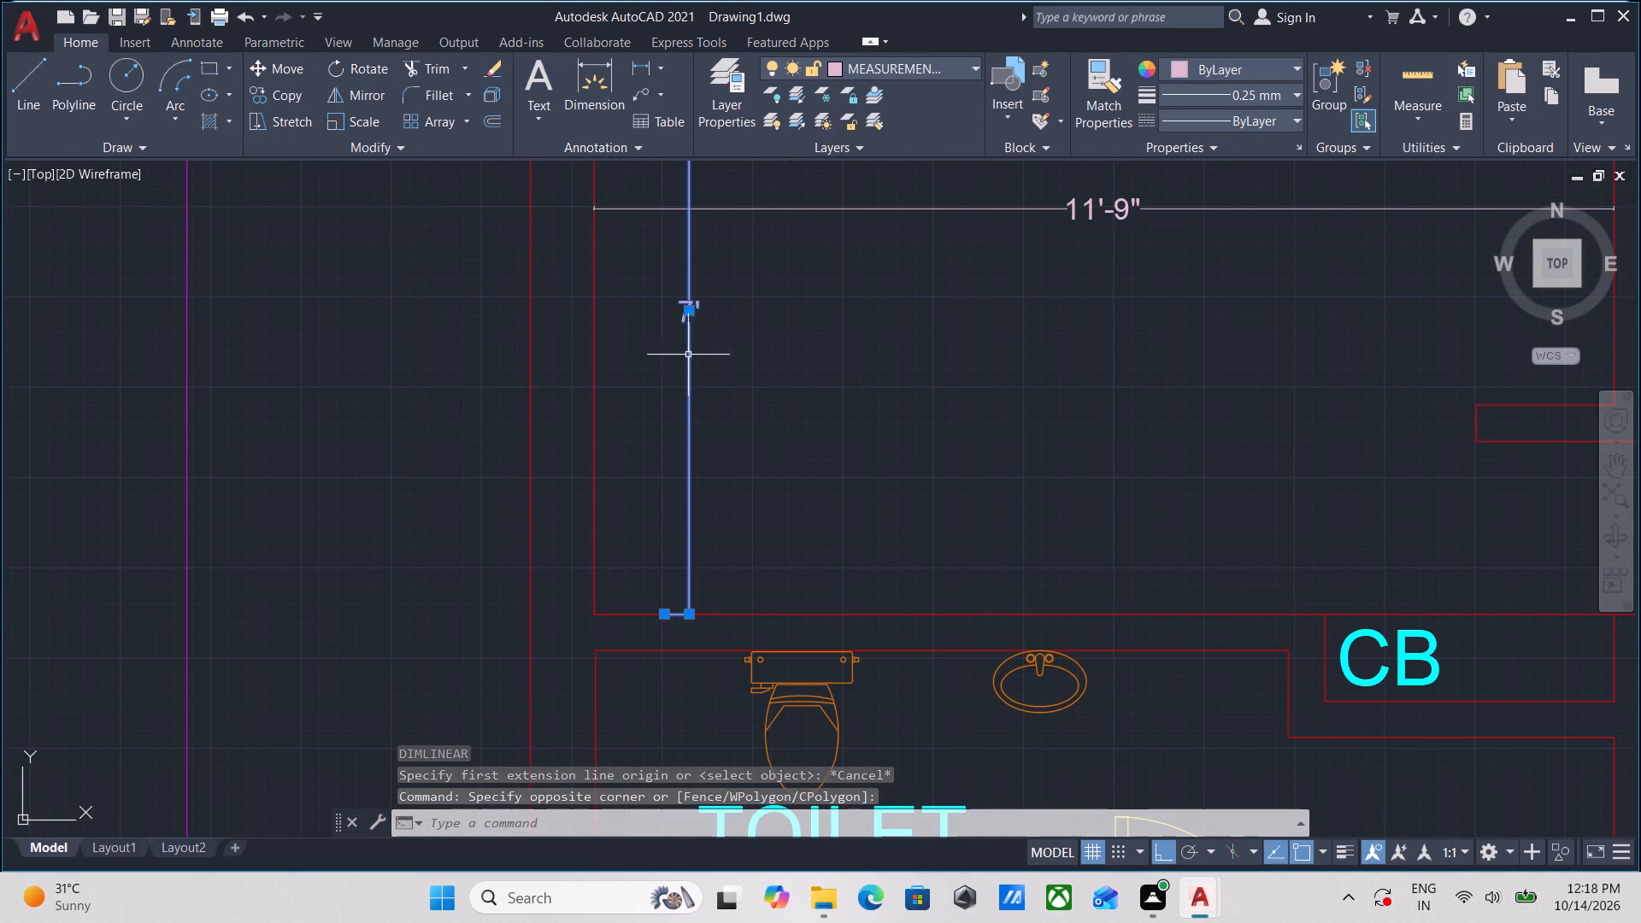
{"action": "key", "text": "Escape"}
Shift the vertical room dimension line about 3.4" toward the room's left wall, in line with its extension origins.
{"action": "left_click", "coordinate": [706, 367]}
{"action": "left_click", "coordinate": [660, 308]}
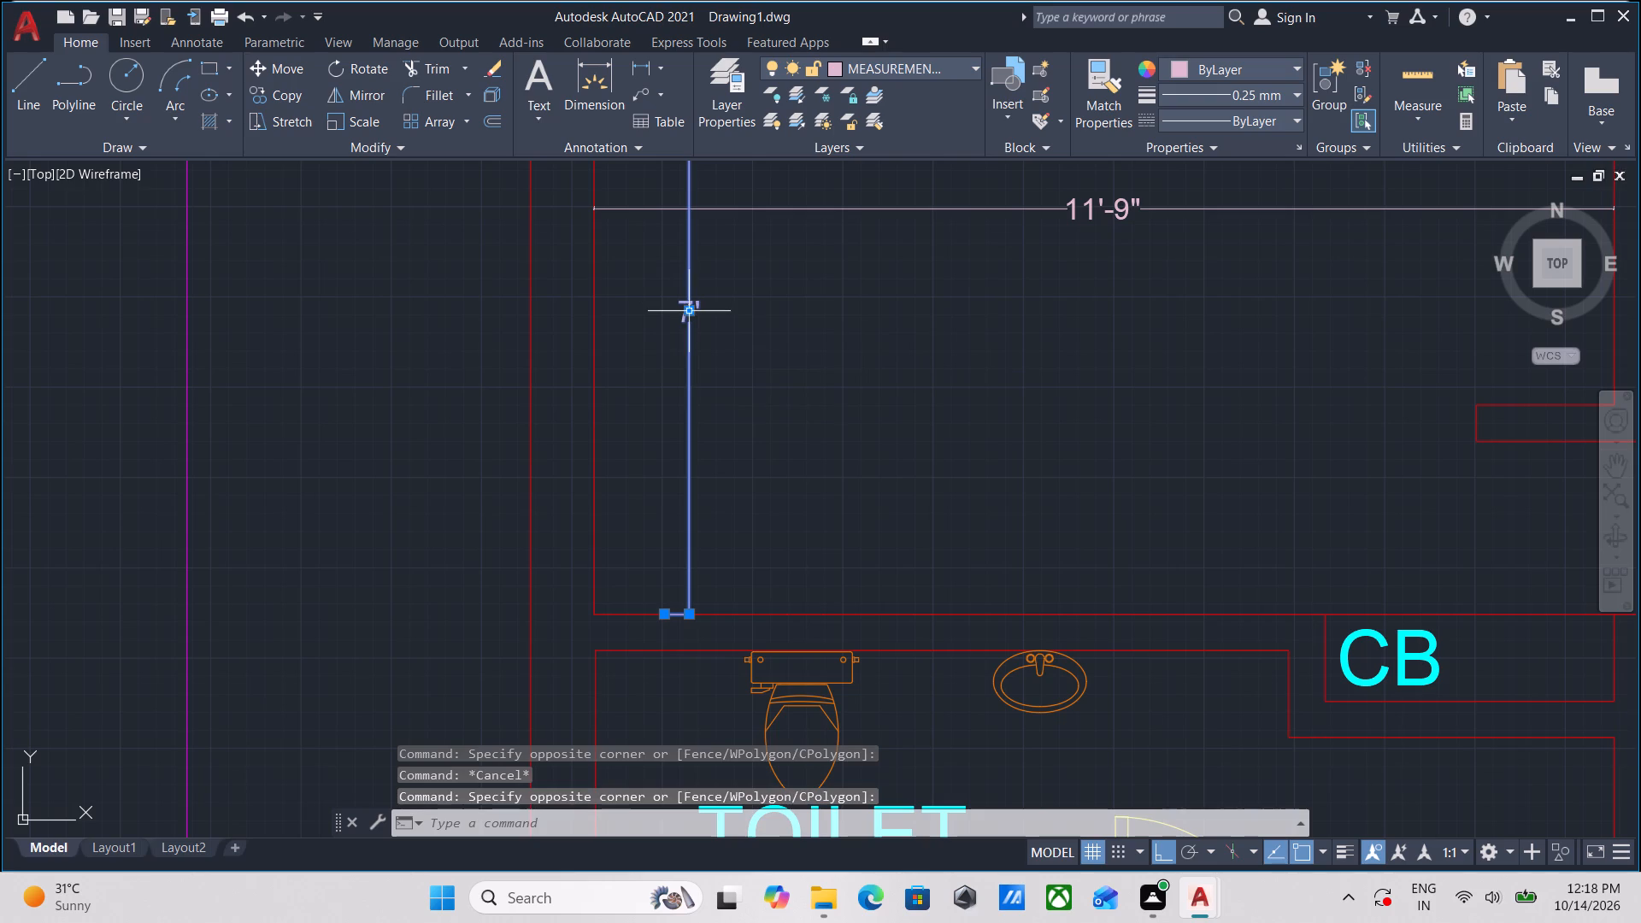
{"action": "left_click", "coordinate": [691, 310]}
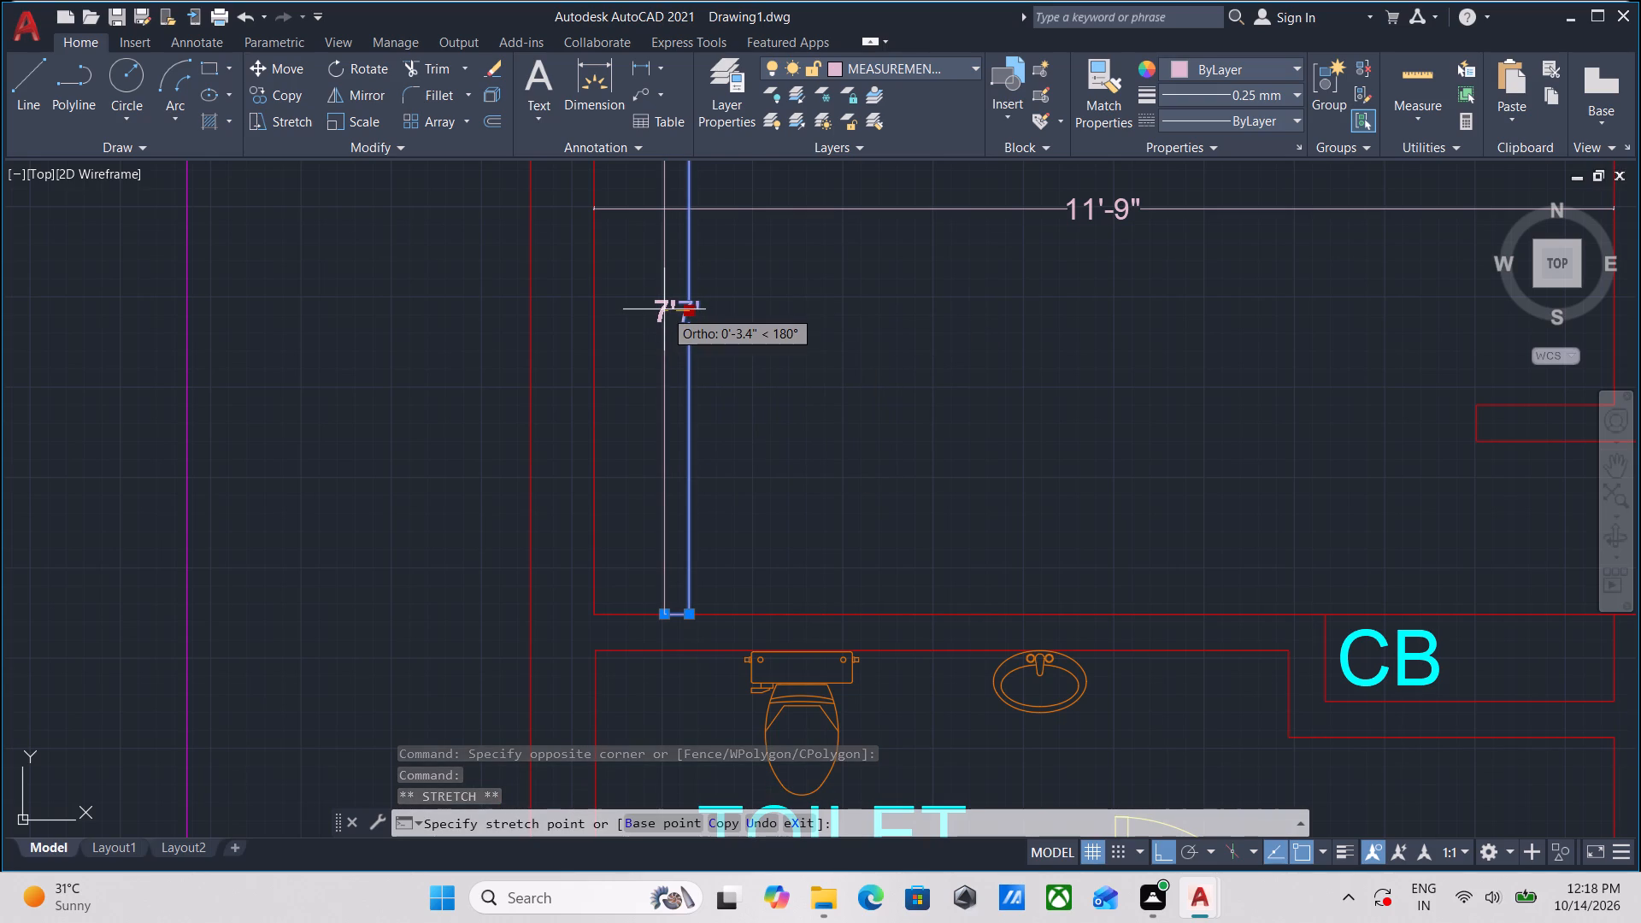
{"action": "left_click", "coordinate": [664, 309]}
{"action": "scroll", "coordinate": [678, 305], "scroll_direction": "down", "scroll_amount": 1}
{"action": "middle_click_drag", "start_coordinate": [686, 308], "coordinate": [662, 420]}
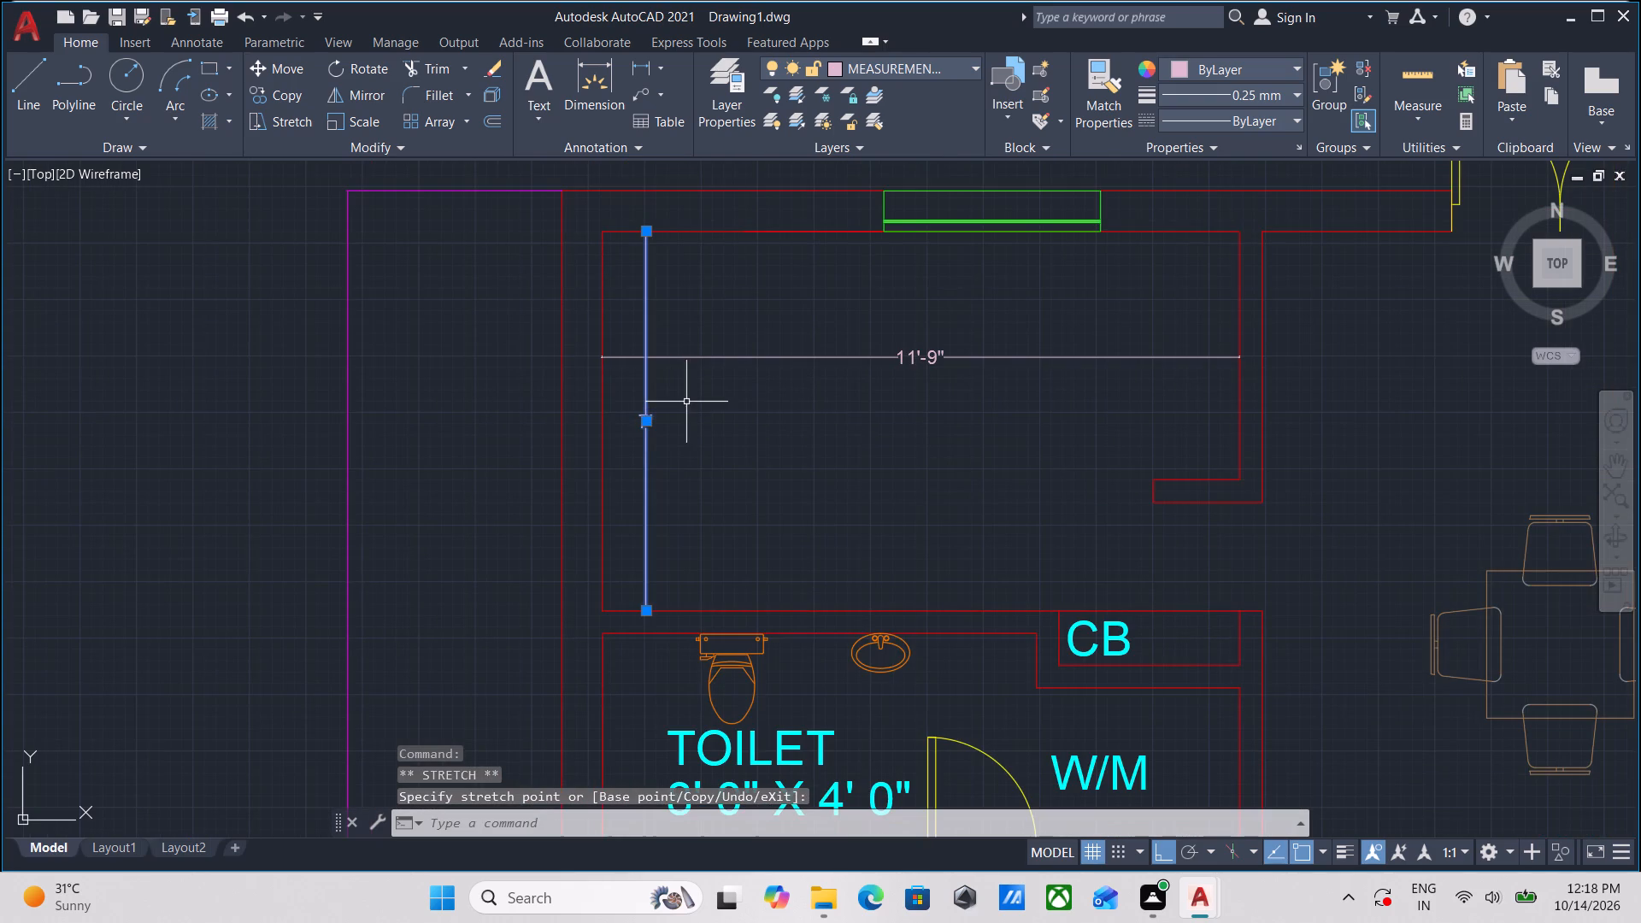
{"action": "key", "text": "Escape"}
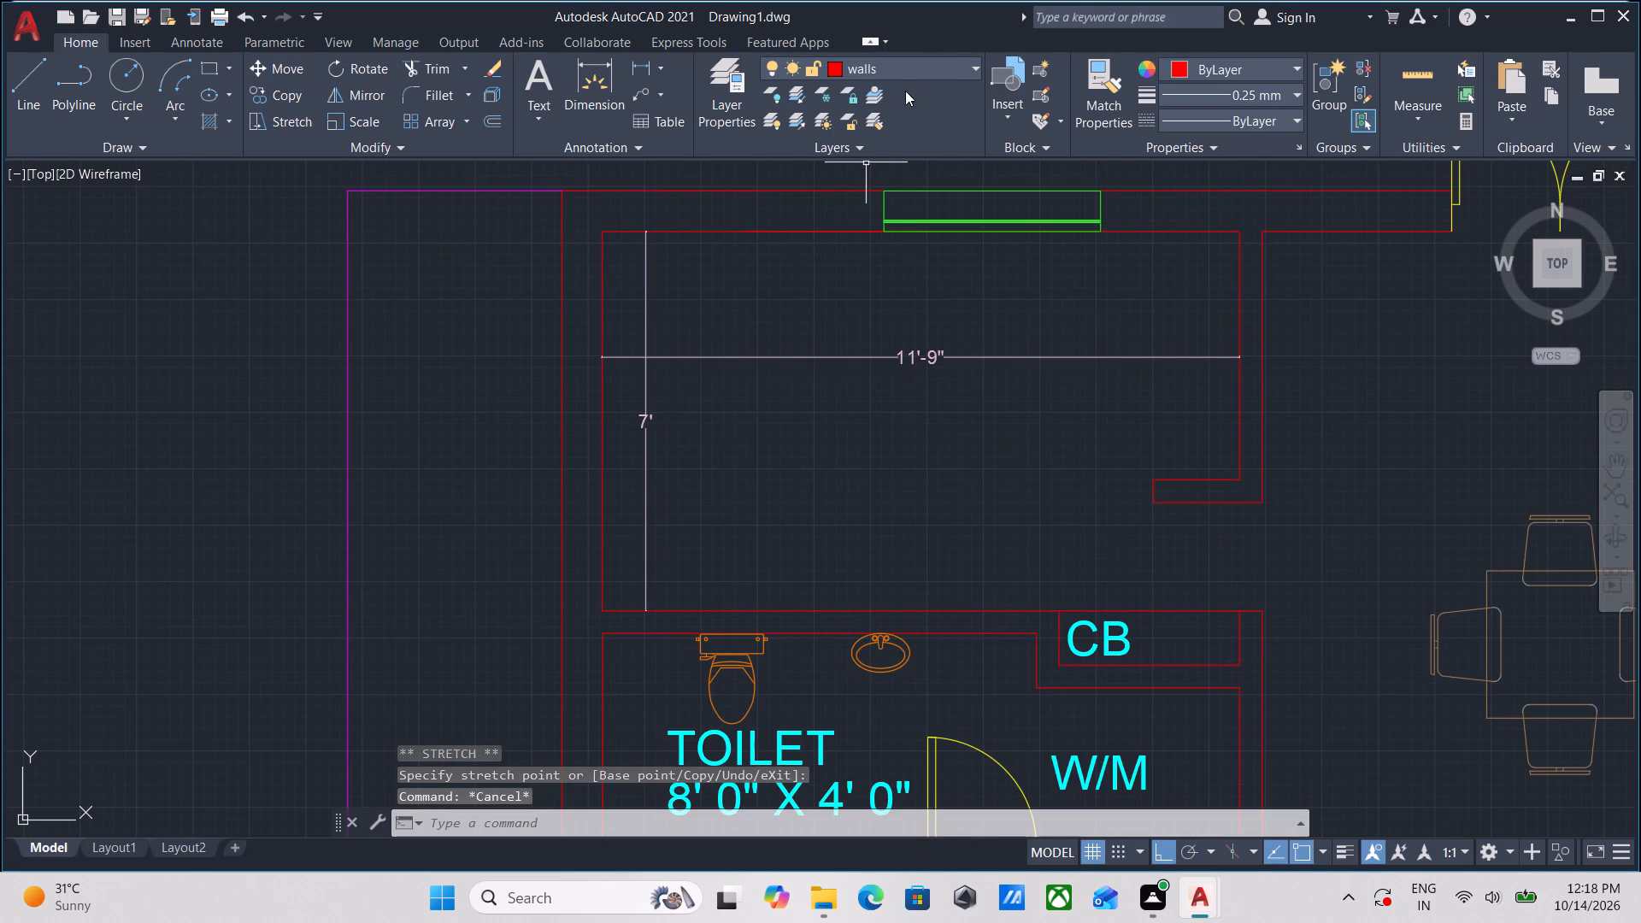
Make MEASUREMENTS the current layer.
{"action": "left_click", "coordinate": [909, 62]}
{"action": "left_click", "coordinate": [947, 299]}
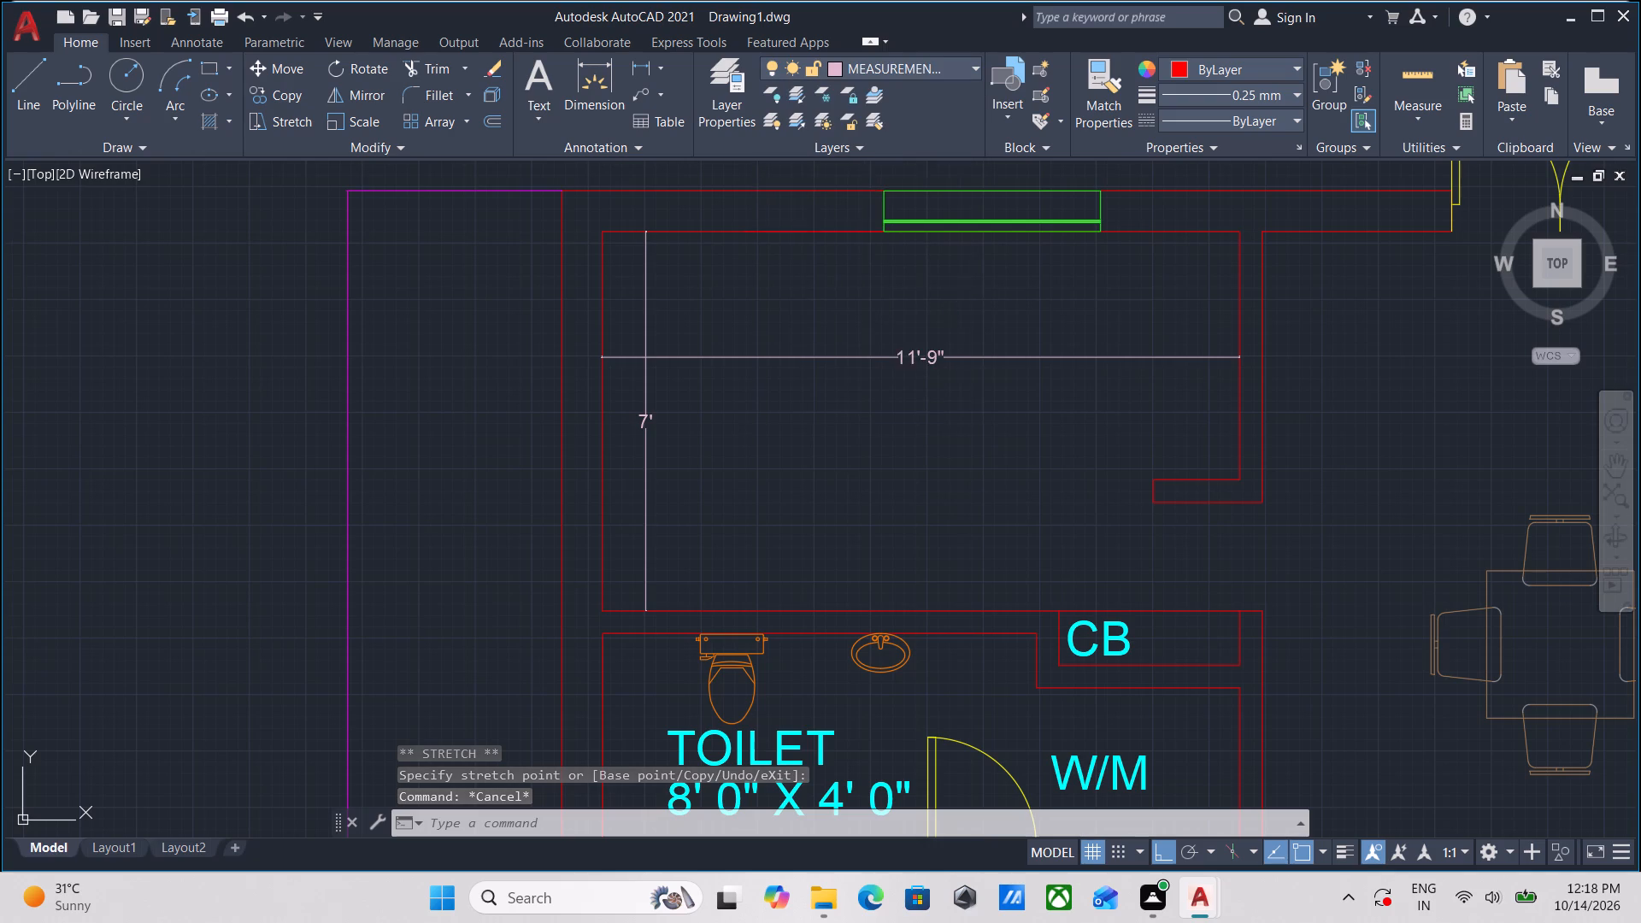
Add a vertical linear dimension in the upper living room from the bottom wall's inner line up to the double door's lower-left corner.
{"action": "scroll", "coordinate": [938, 368], "scroll_direction": "down", "scroll_amount": 2}
{"action": "middle_click_drag", "start_coordinate": [938, 373], "coordinate": [675, 274]}
{"action": "middle_click_drag", "start_coordinate": [879, 313], "coordinate": [768, 299]}
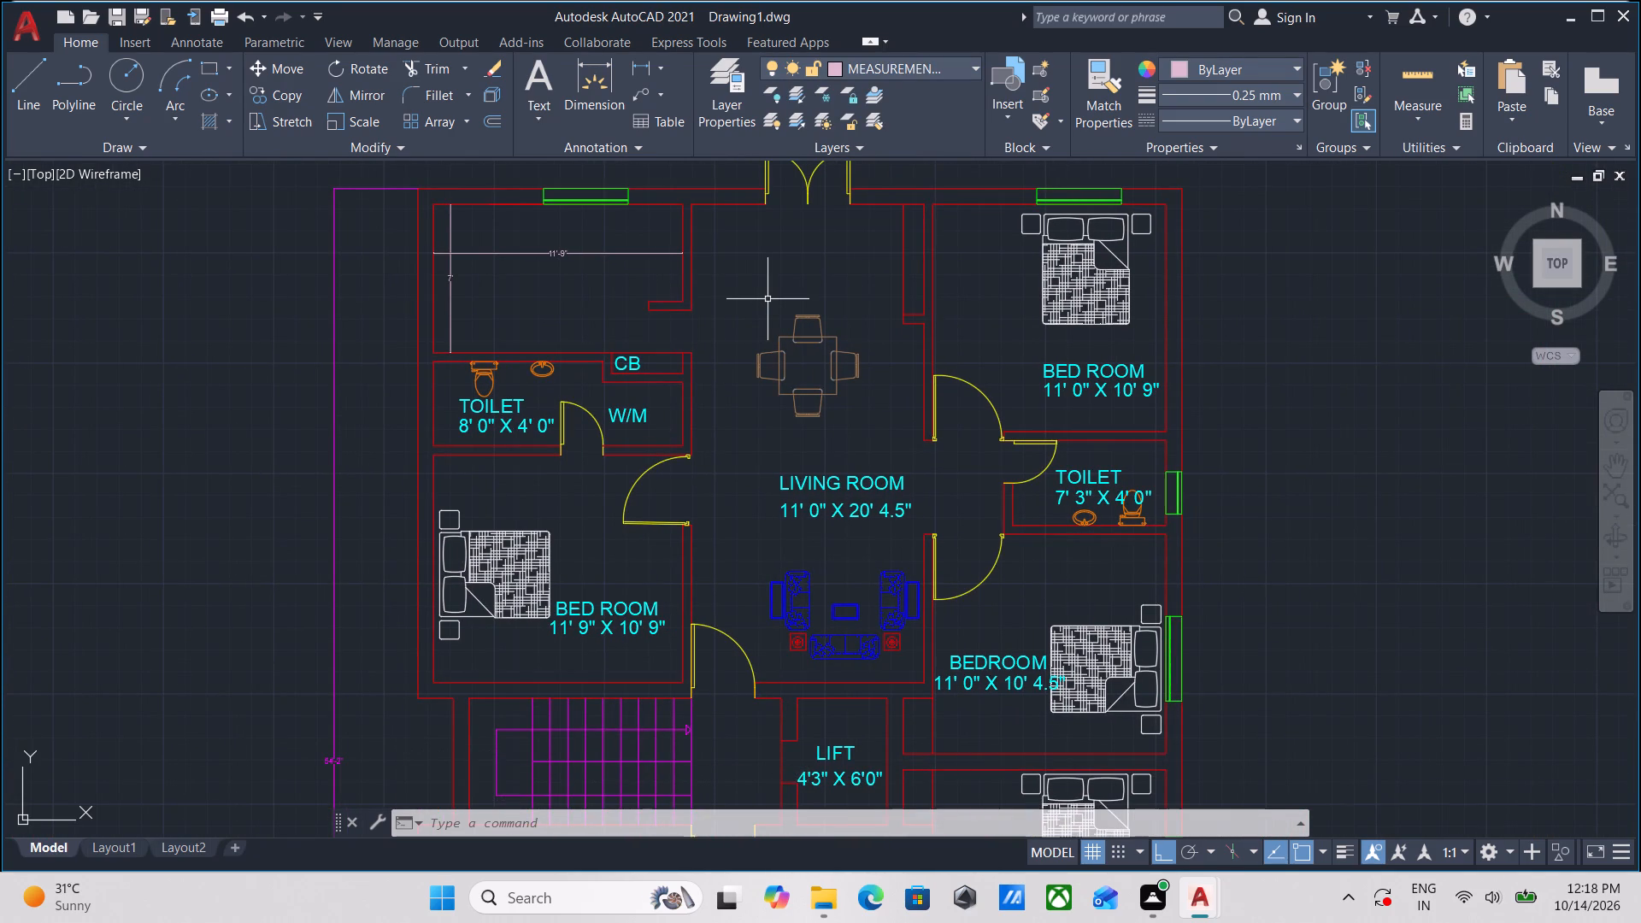
{"action": "type", "text": "MU"}
{"action": "key", "text": "Return"}
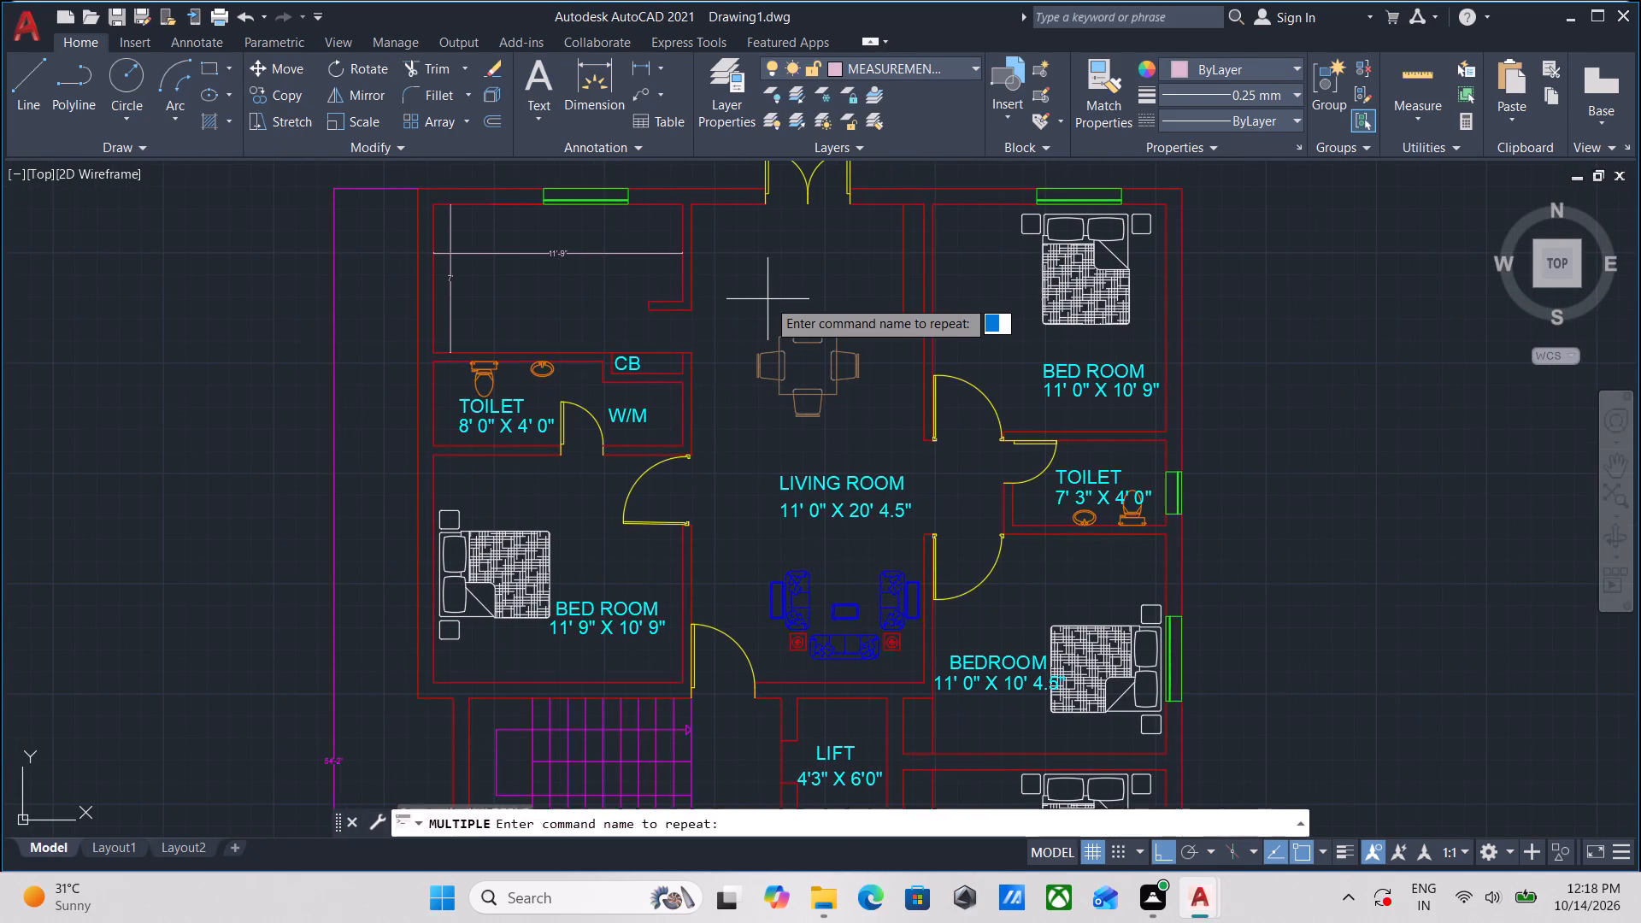
{"action": "type", "text": "DLI"}
{"action": "key", "text": "Return"}
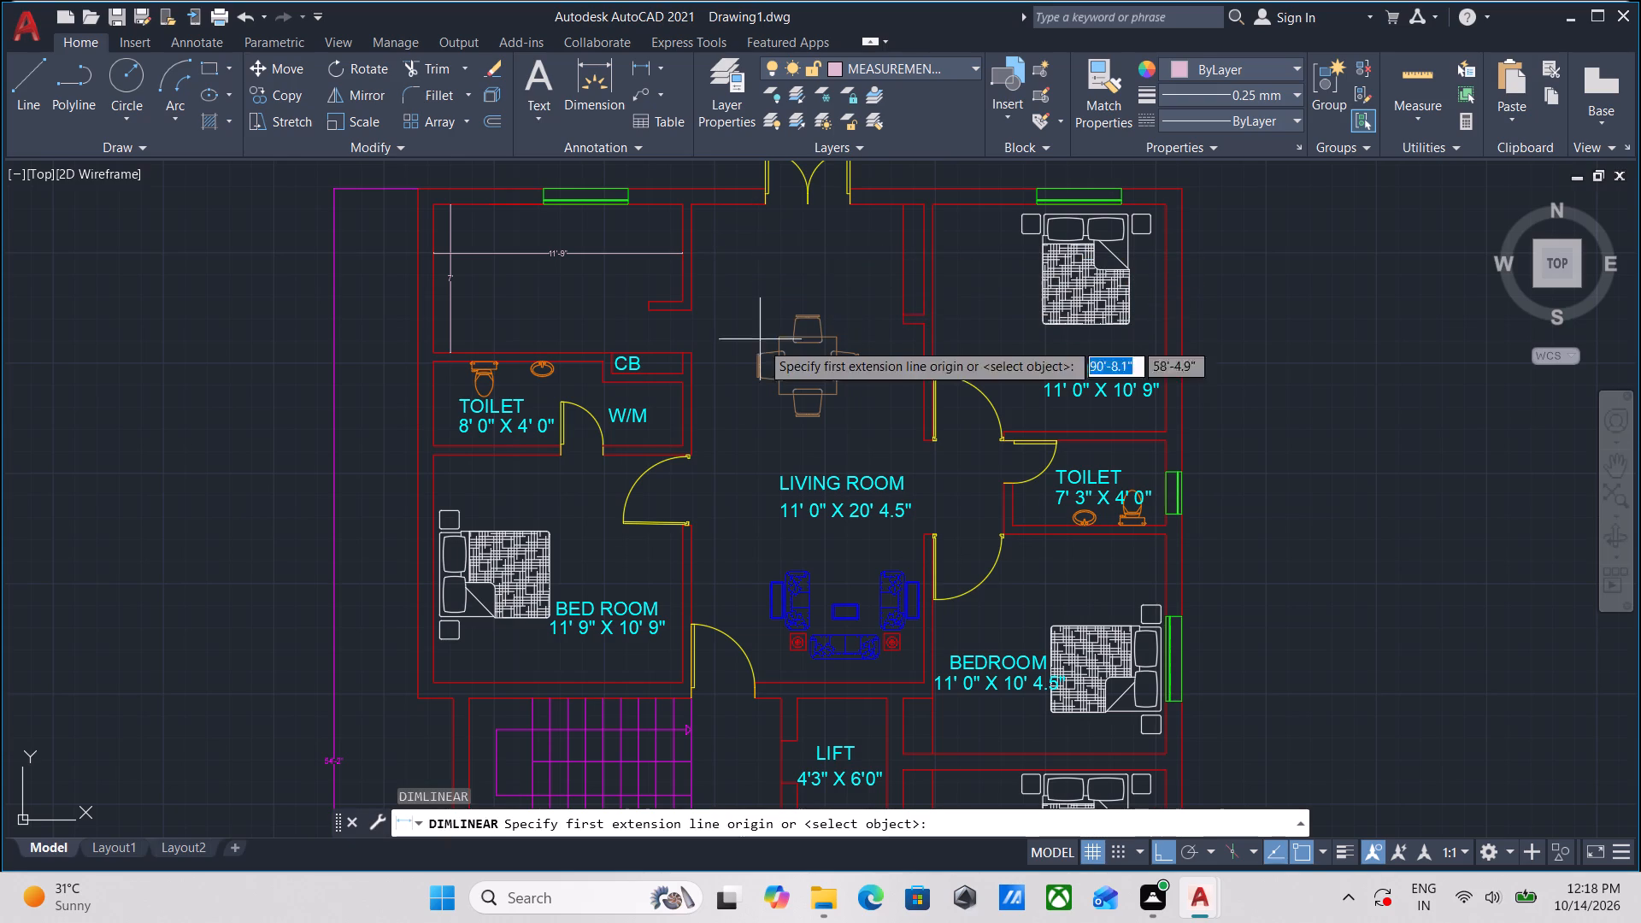
{"action": "left_click", "coordinate": [770, 681]}
{"action": "middle_click_drag", "start_coordinate": [779, 308], "coordinate": [779, 311]}
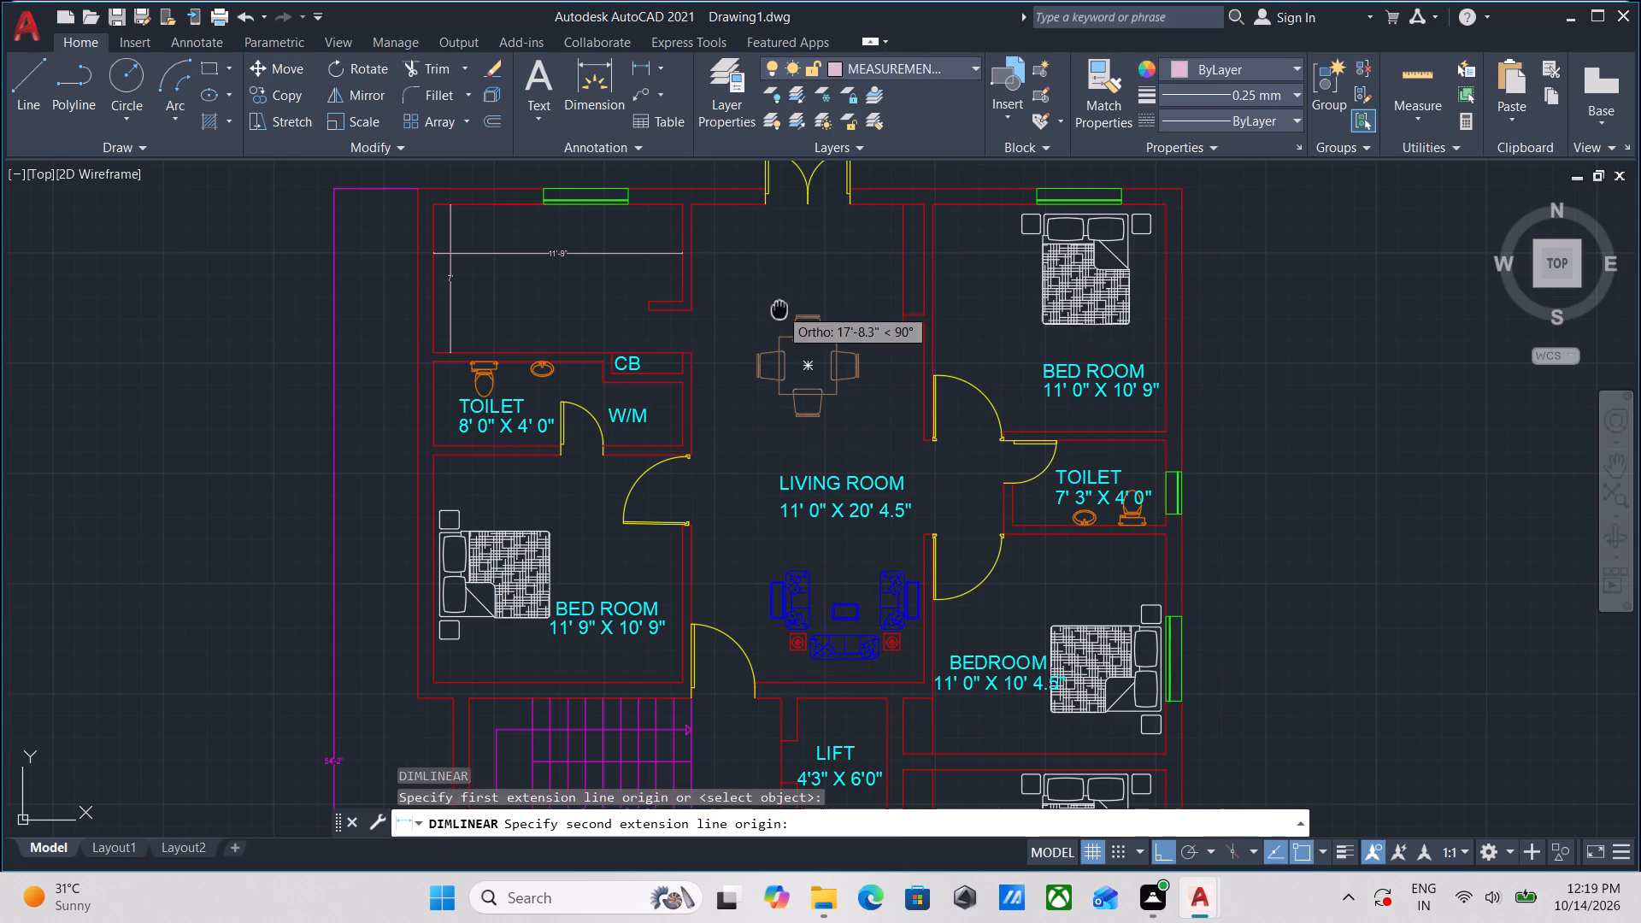
{"action": "middle_click_drag", "start_coordinate": [779, 311], "coordinate": [747, 480]}
{"action": "left_click", "coordinate": [732, 380]}
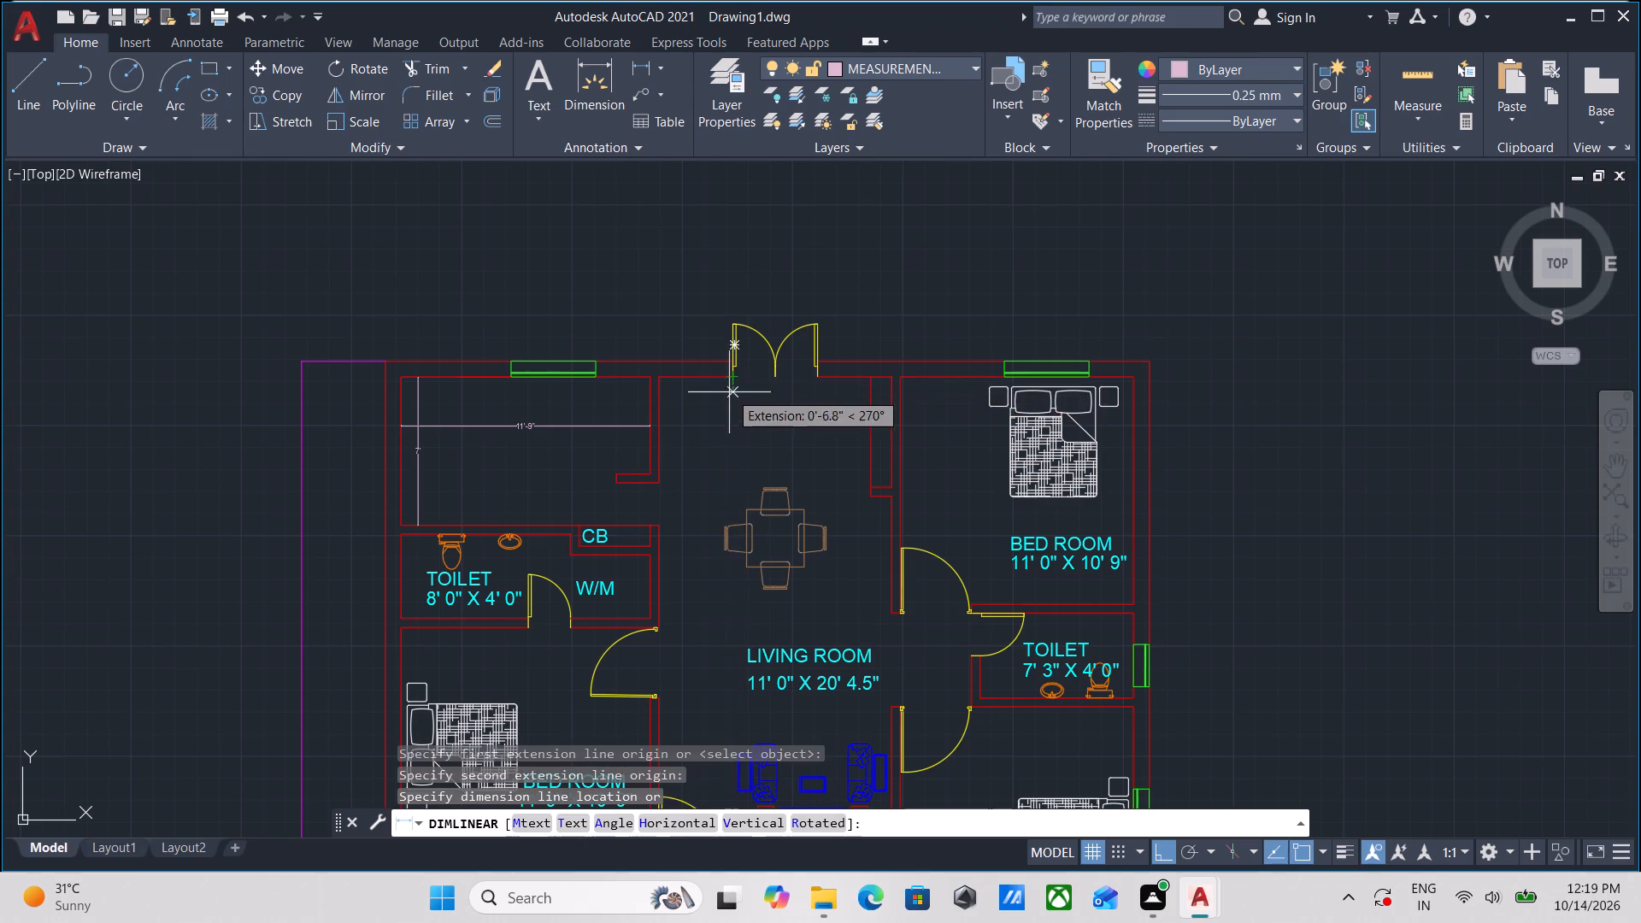
{"action": "scroll", "coordinate": [728, 397], "scroll_direction": "up", "scroll_amount": 3}
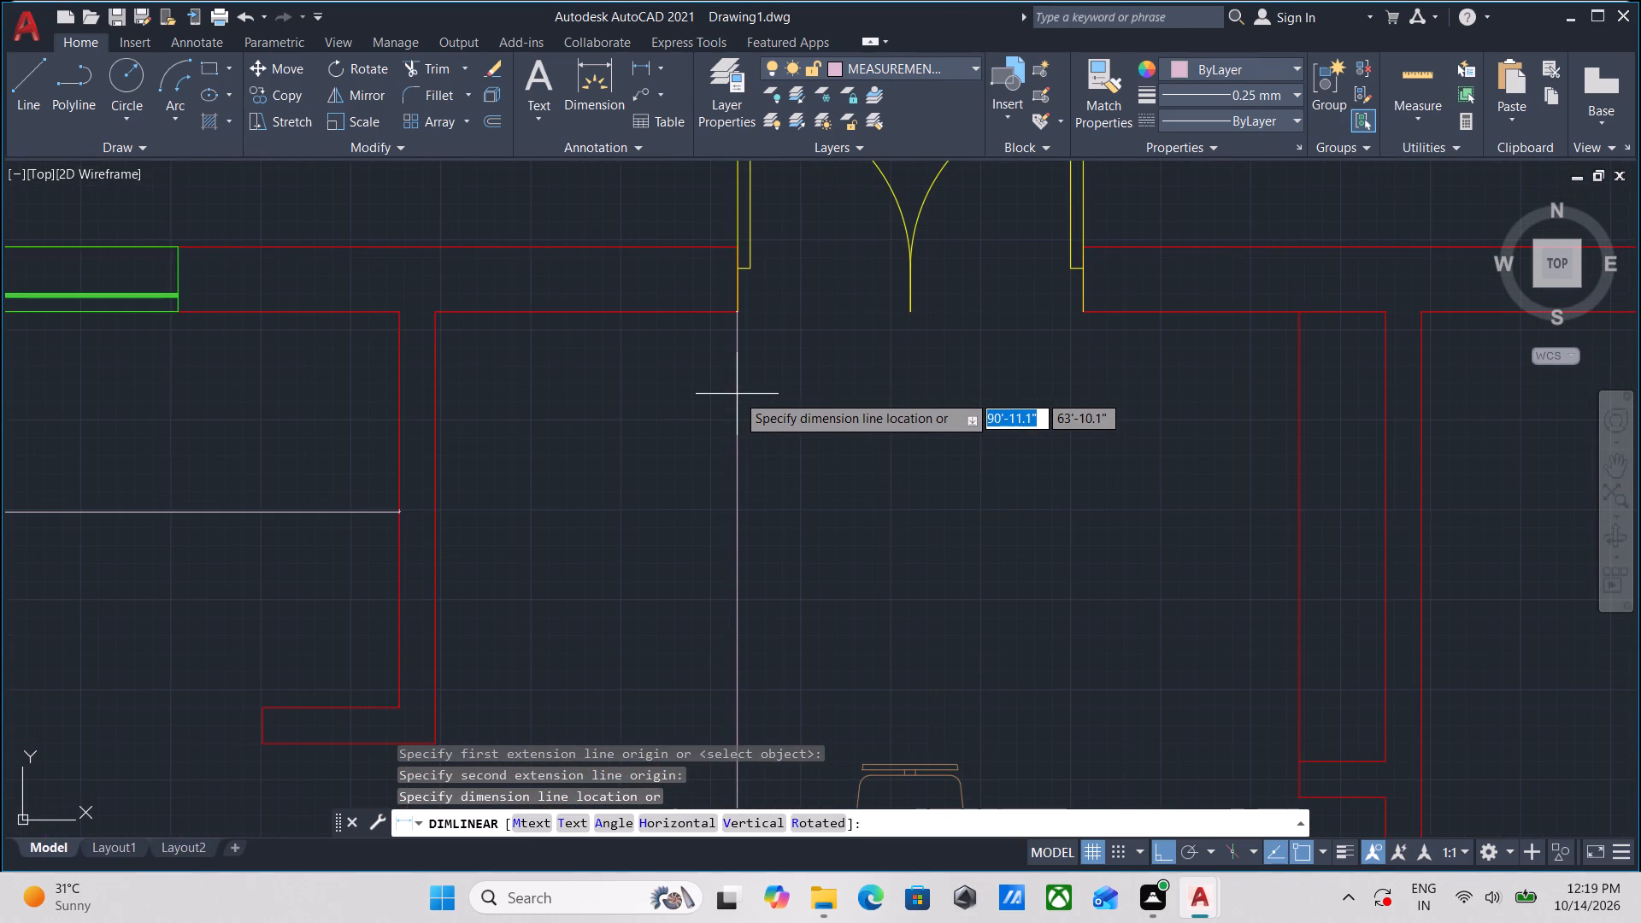
{"action": "scroll", "coordinate": [737, 394], "scroll_direction": "down", "scroll_amount": 1}
{"action": "middle_click_drag", "start_coordinate": [737, 394], "coordinate": [725, 226]}
{"action": "middle_click_drag", "start_coordinate": [728, 294], "coordinate": [724, 247]}
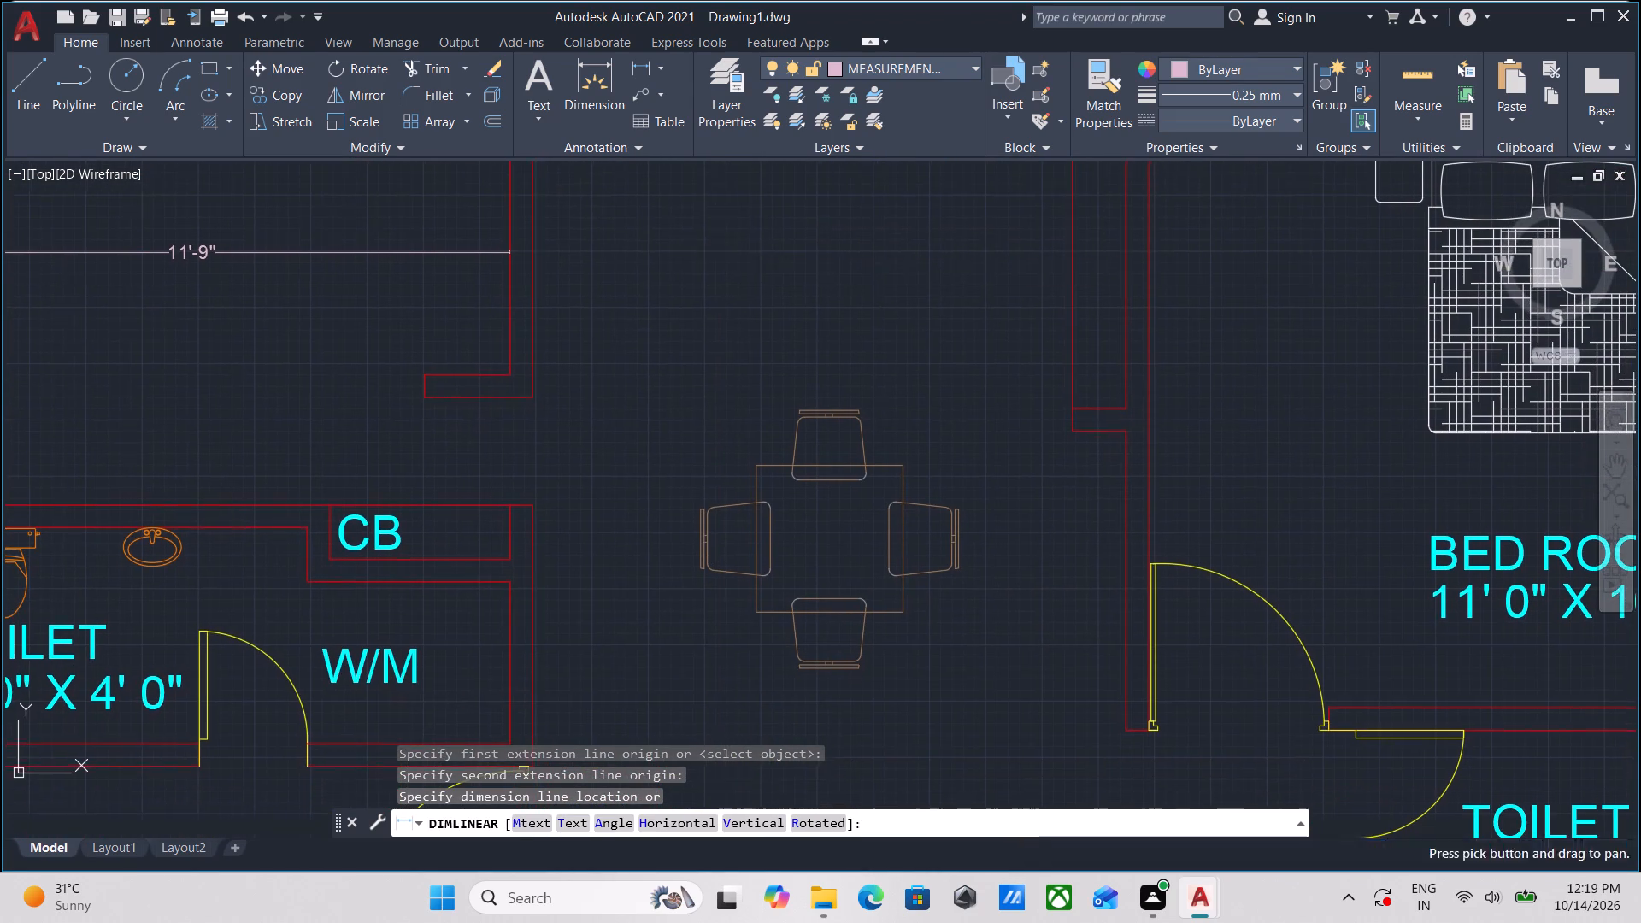
{"action": "left_click", "coordinate": [724, 247]}
Add a horizontal linear dimension between the left and right wall faces of the upper living room, just below the dining table.
{"action": "middle_click_drag", "start_coordinate": [805, 314], "coordinate": [780, 198]}
{"action": "middle_click_drag", "start_coordinate": [617, 430], "coordinate": [642, 337]}
{"action": "left_click", "coordinate": [530, 427]}
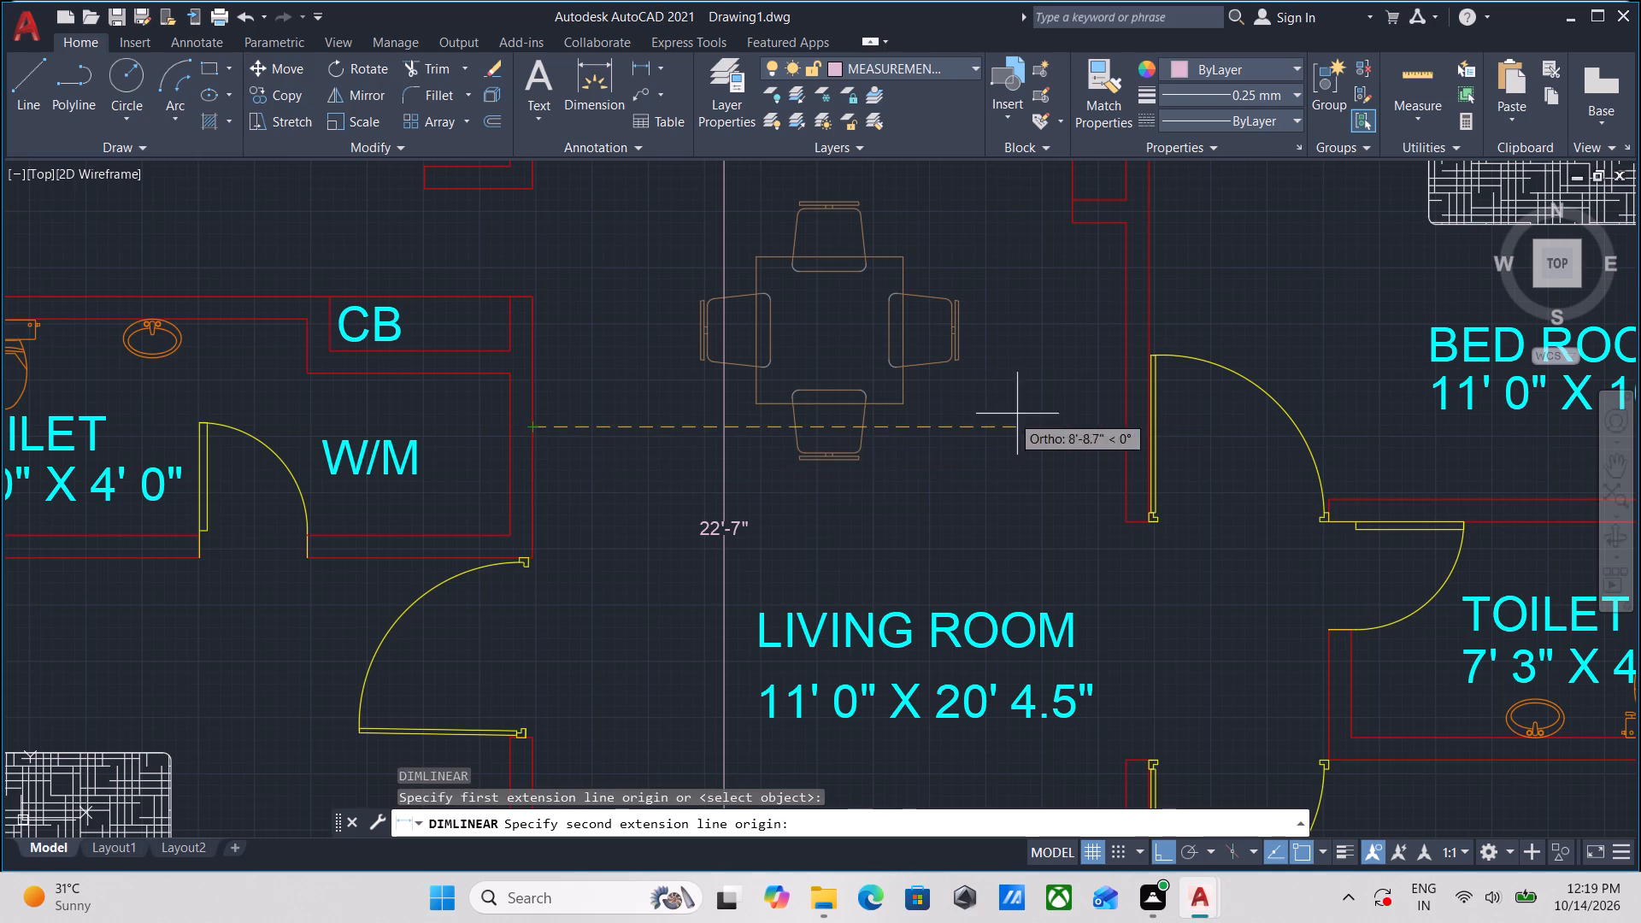
{"action": "left_click", "coordinate": [1125, 423]}
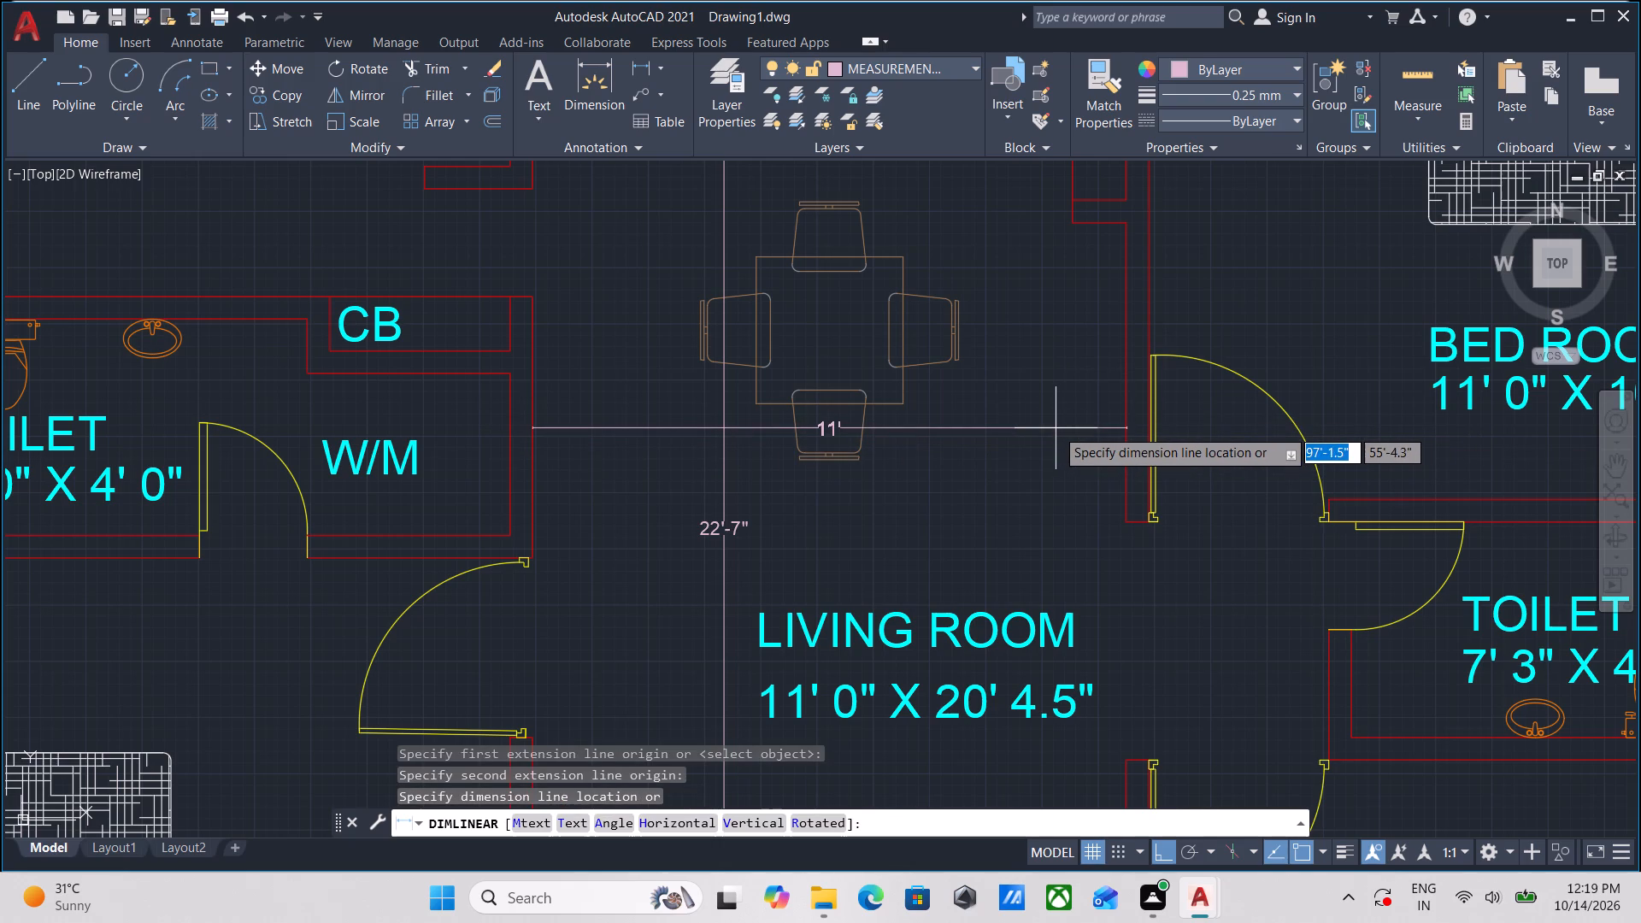
{"action": "left_click", "coordinate": [1056, 428]}
{"action": "middle_click_drag", "start_coordinate": [953, 454], "coordinate": [932, 313]}
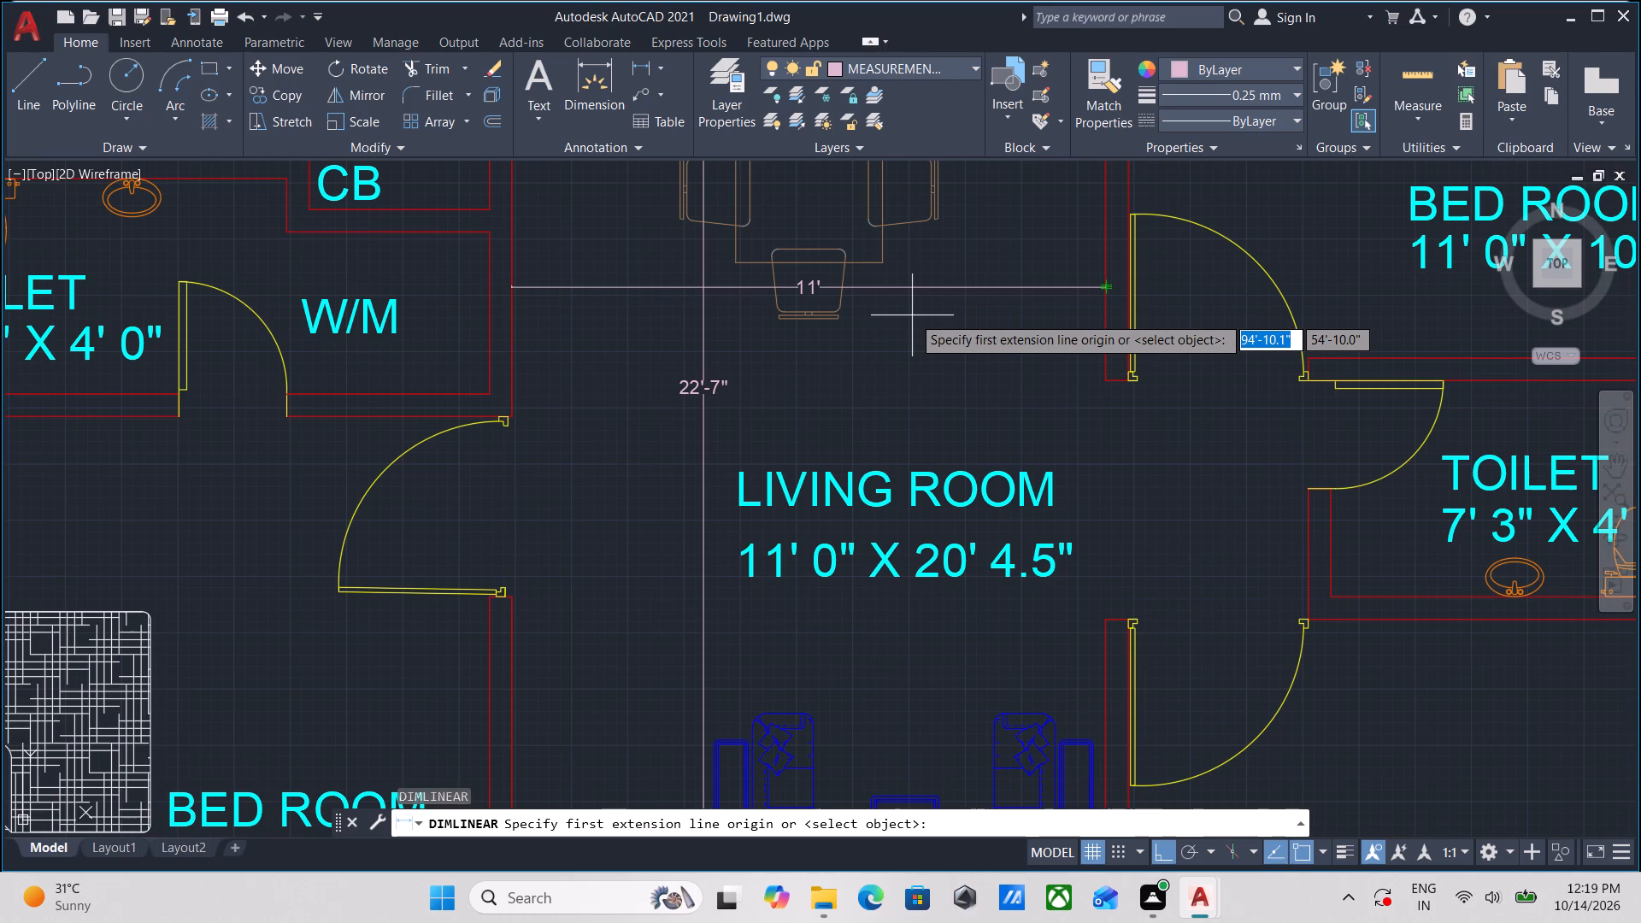
{"action": "key", "text": "Escape"}
Change the size text under the upper LIVING ROOM label to 11' 0" X 22' 7".
{"action": "scroll", "coordinate": [915, 586], "scroll_direction": "up", "scroll_amount": 1}
{"action": "scroll", "coordinate": [914, 535], "scroll_direction": "down", "scroll_amount": 2}
{"action": "double_click", "coordinate": [875, 529]}
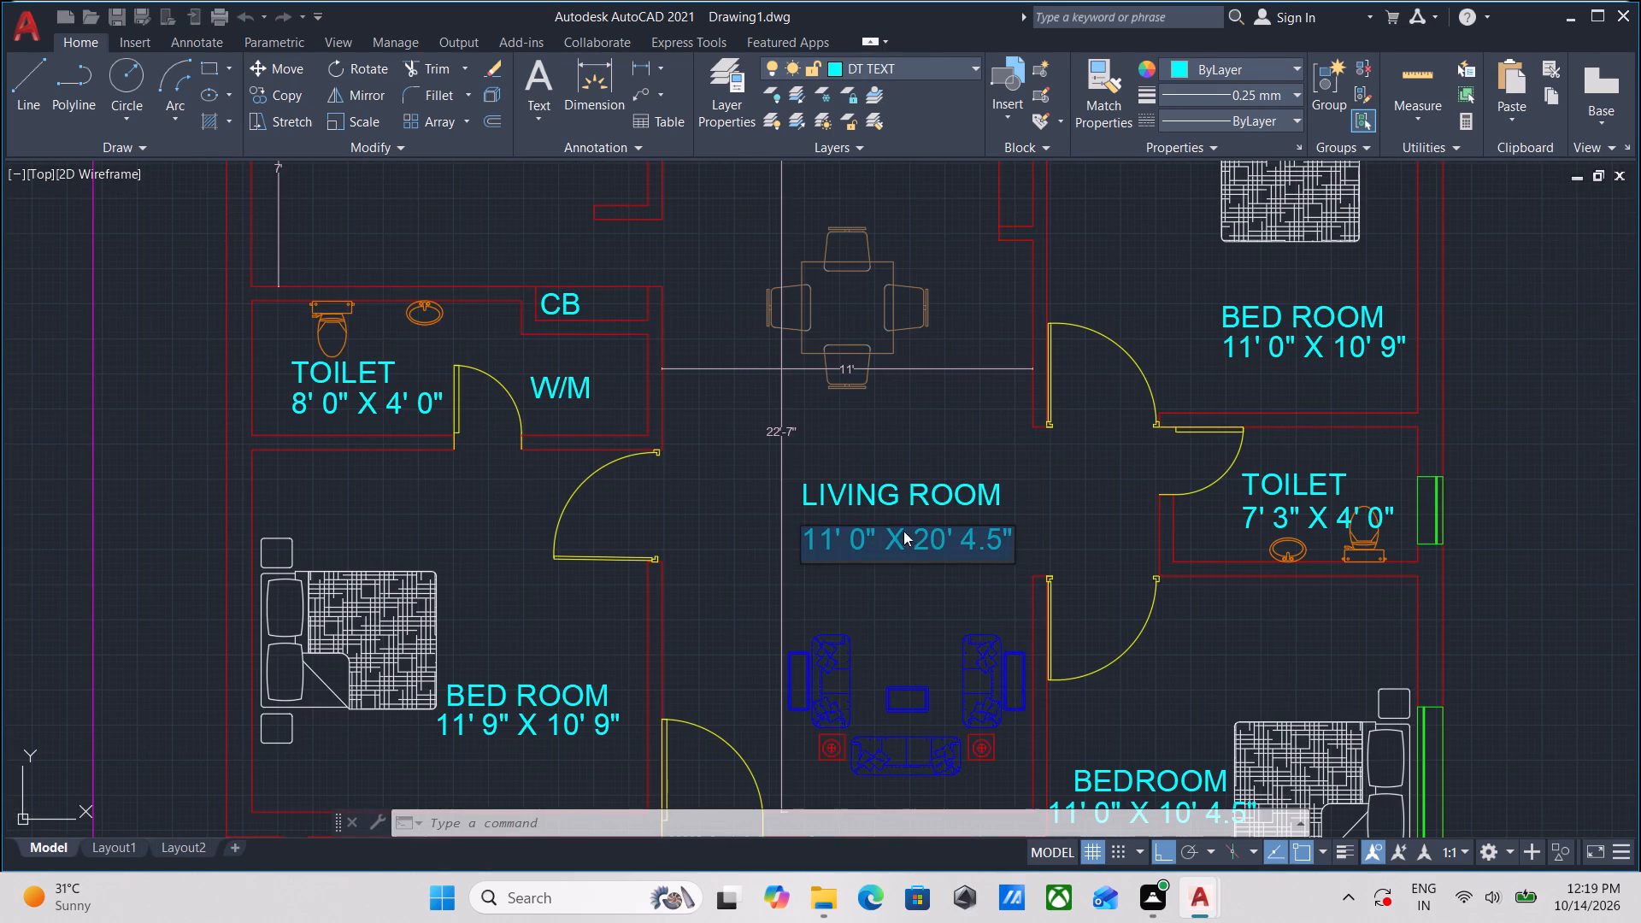
{"action": "left_click", "coordinate": [961, 531]}
{"action": "left_click", "coordinate": [945, 541]}
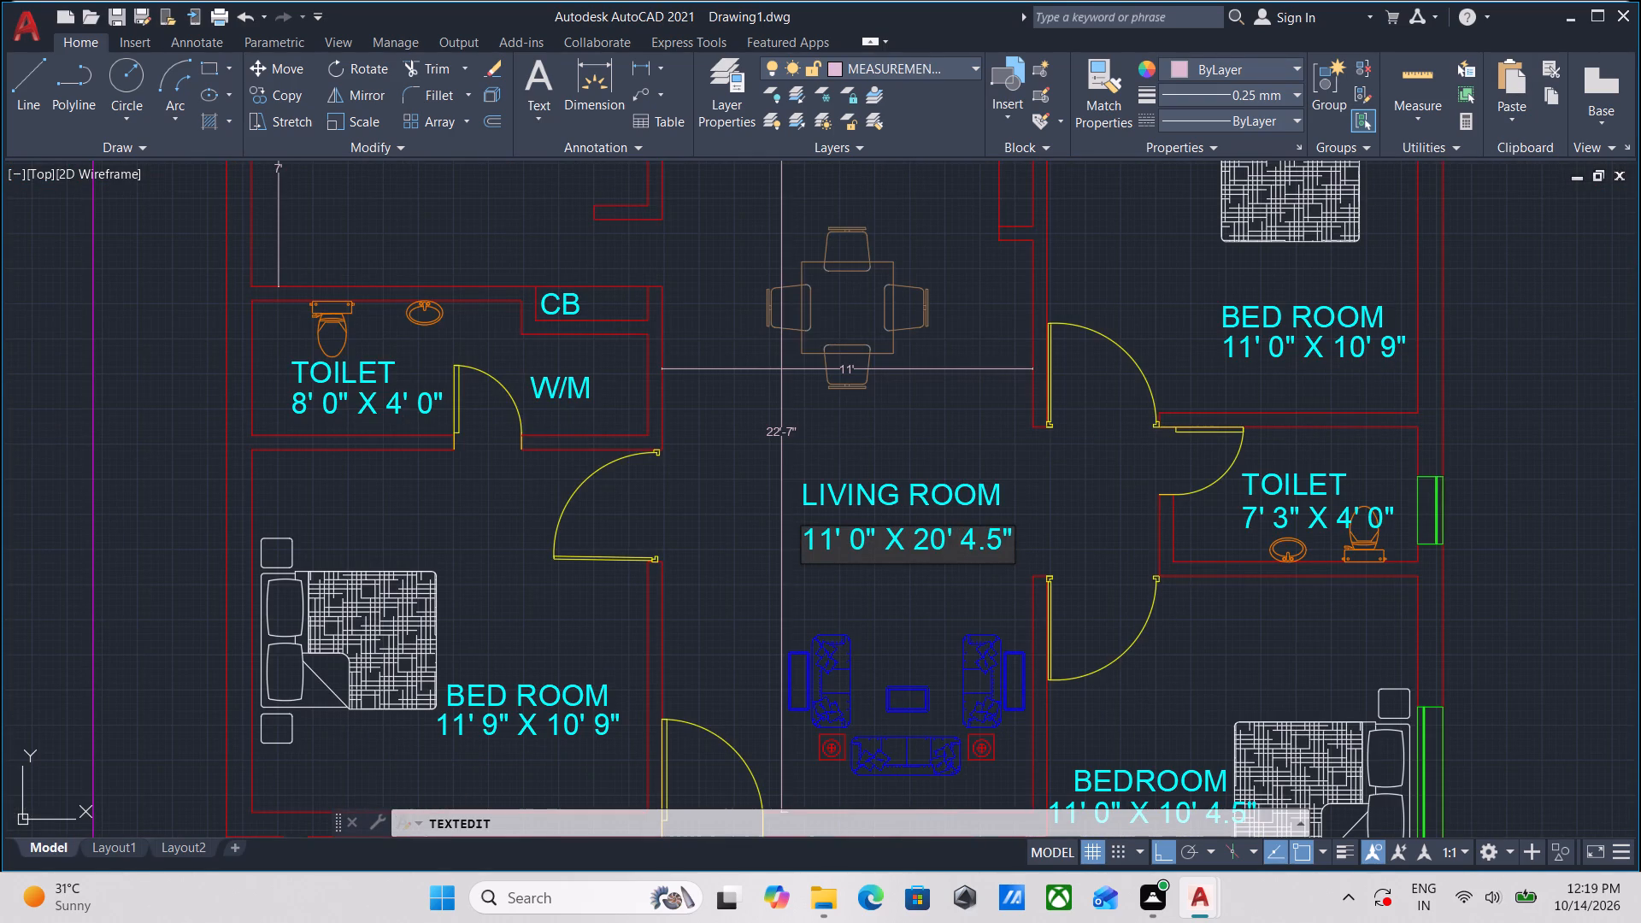
{"action": "left_click", "coordinate": [1013, 545]}
{"action": "key", "text": "BackSpace"}
{"action": "key", "text": "BackSpace"}
{"action": "key", "text": "BackSpace"}
{"action": "key", "text": "BackSpace"}
{"action": "key", "text": "7"}
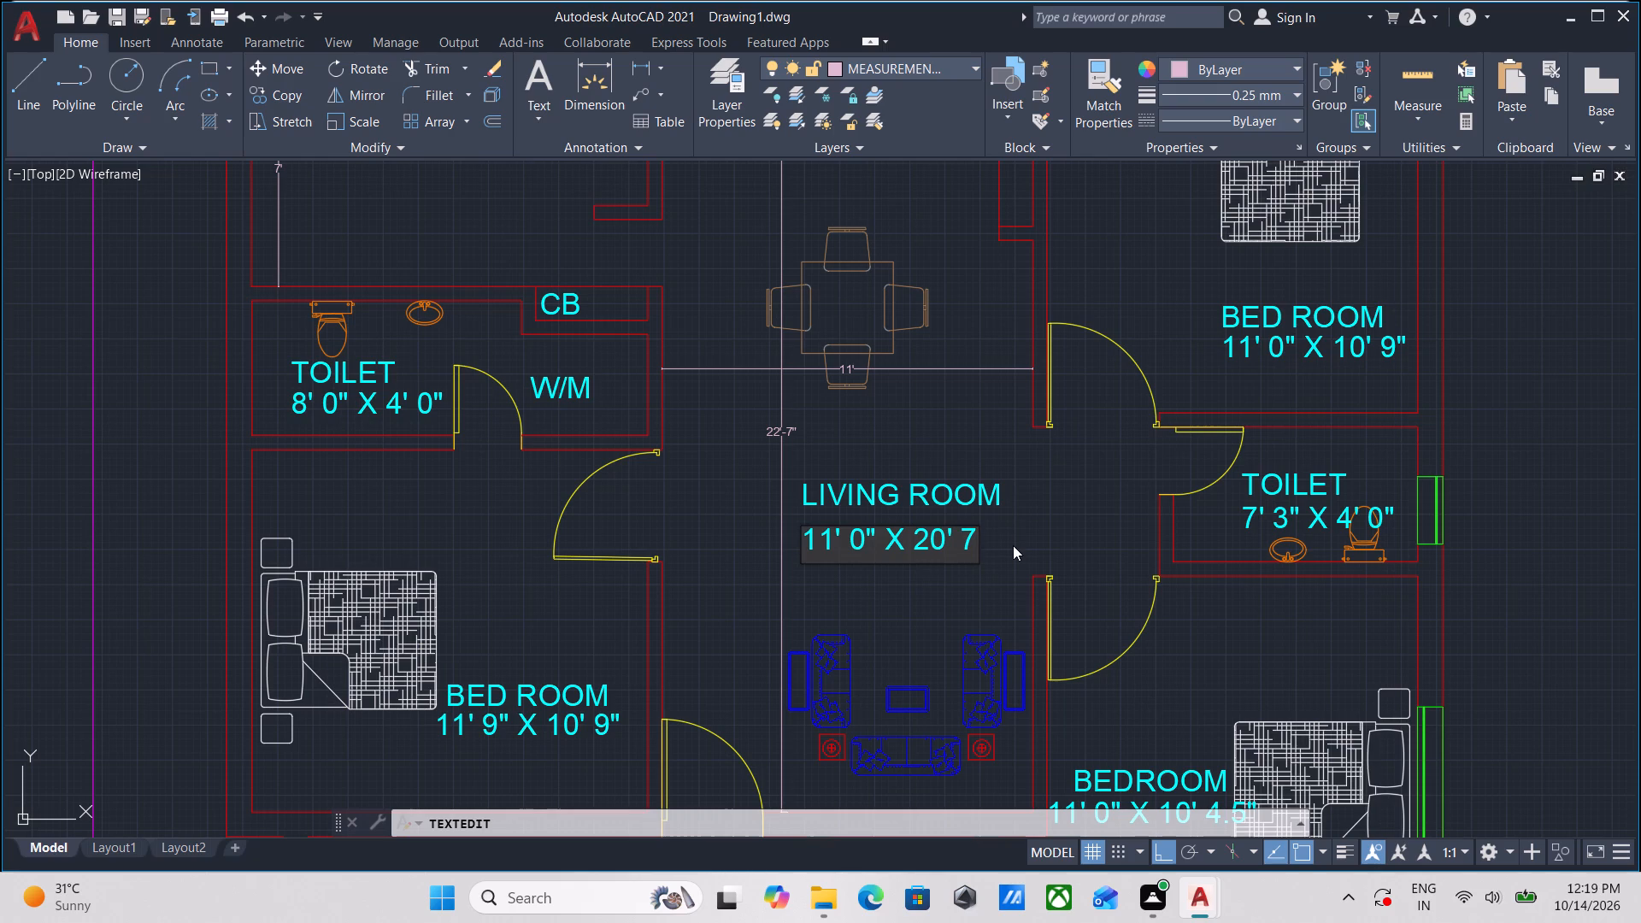
{"action": "key", "text": "shift+quotedbl"}
{"action": "left_click", "coordinate": [940, 551]}
{"action": "key", "text": "BackSpace"}
{"action": "key", "text": "3"}
{"action": "key", "text": "BackSpace"}
{"action": "key", "text": "2"}
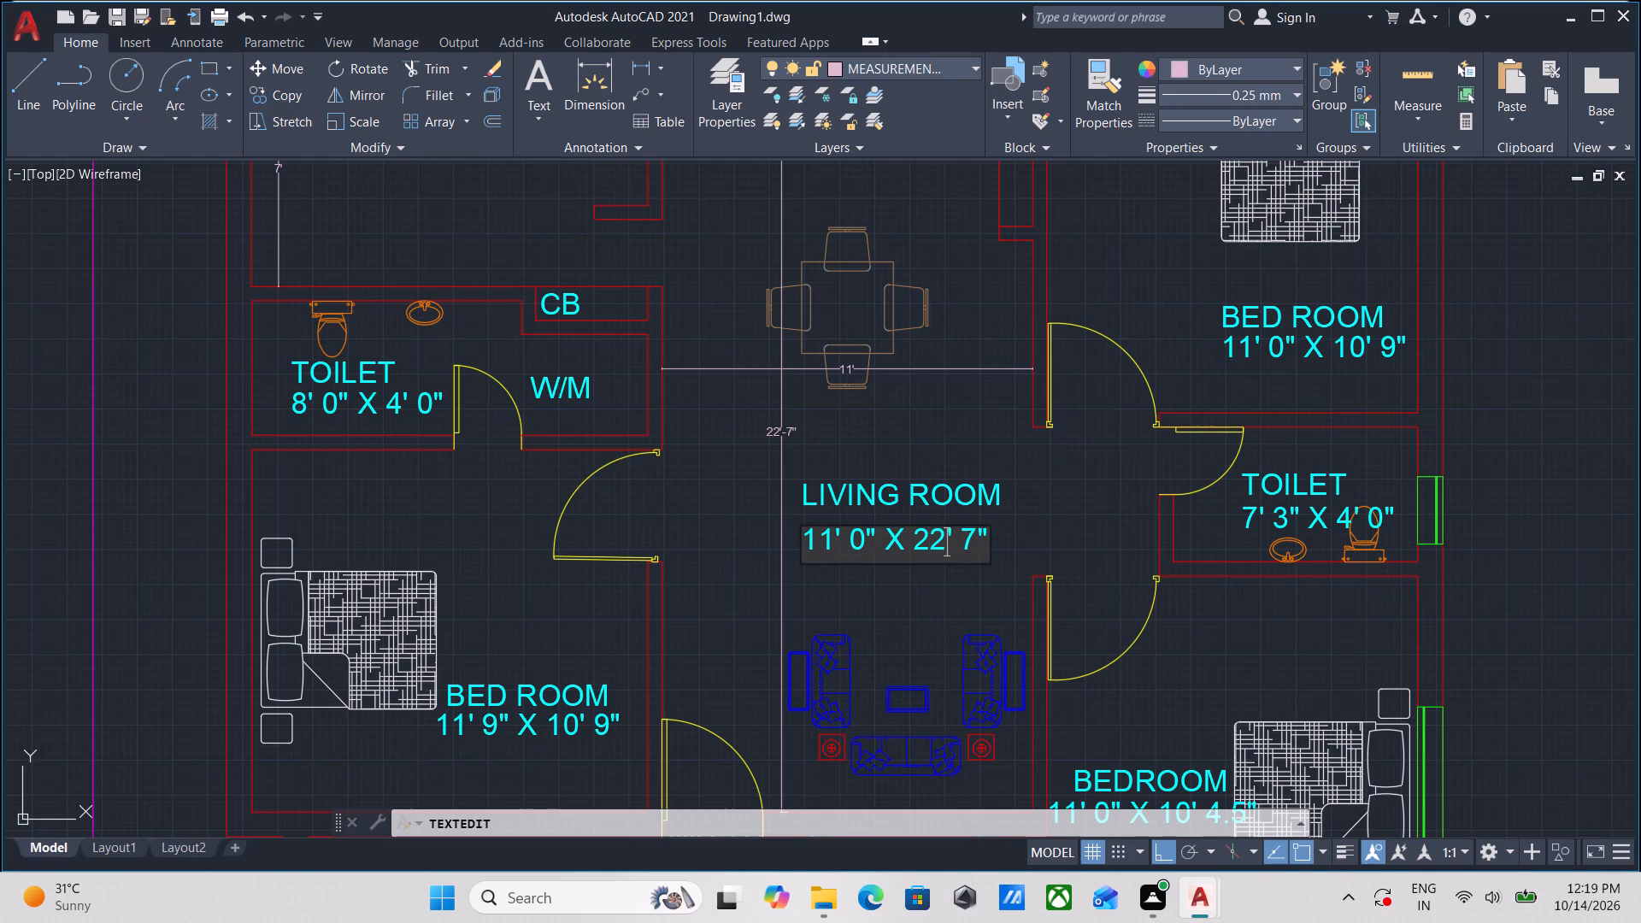
{"action": "key", "text": "Return"}
{"action": "key", "text": "Return"}
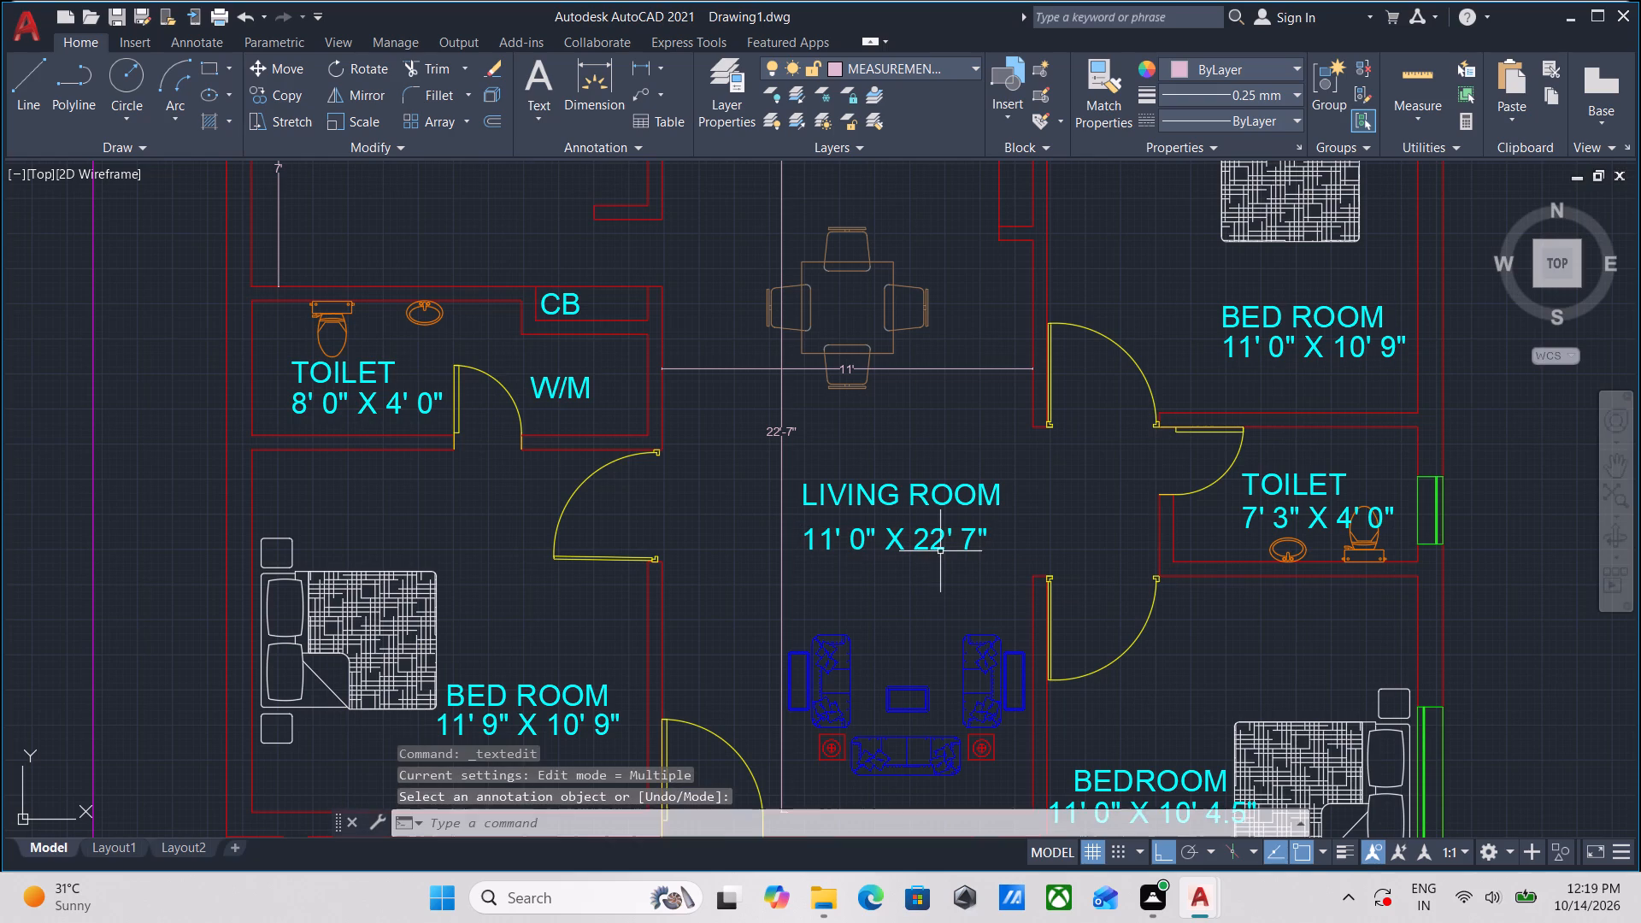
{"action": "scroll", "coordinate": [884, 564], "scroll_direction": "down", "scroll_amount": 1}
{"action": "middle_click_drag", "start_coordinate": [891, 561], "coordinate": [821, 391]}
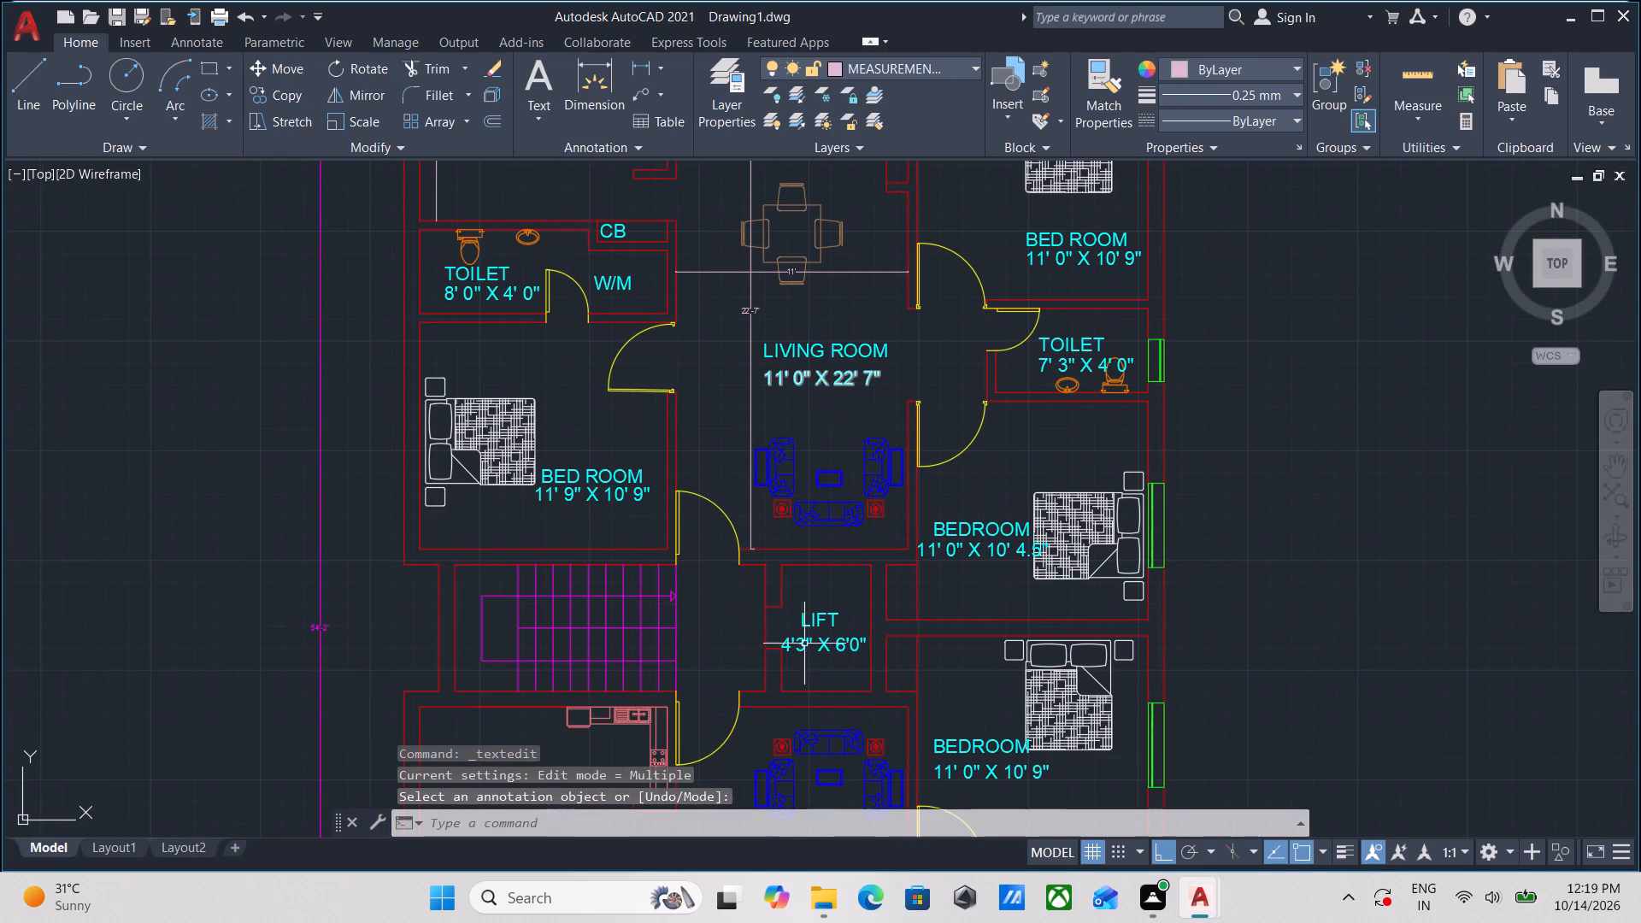
Add a vertical linear dimension between the top and bottom walls' inner lines of the lower living room, near its right wall.
{"action": "scroll", "coordinate": [800, 651], "scroll_direction": "up", "scroll_amount": 1}
{"action": "scroll", "coordinate": [798, 653], "scroll_direction": "down", "scroll_amount": 1}
{"action": "middle_click_drag", "start_coordinate": [798, 653], "coordinate": [797, 460]}
{"action": "middle_click_drag", "start_coordinate": [800, 607], "coordinate": [803, 446]}
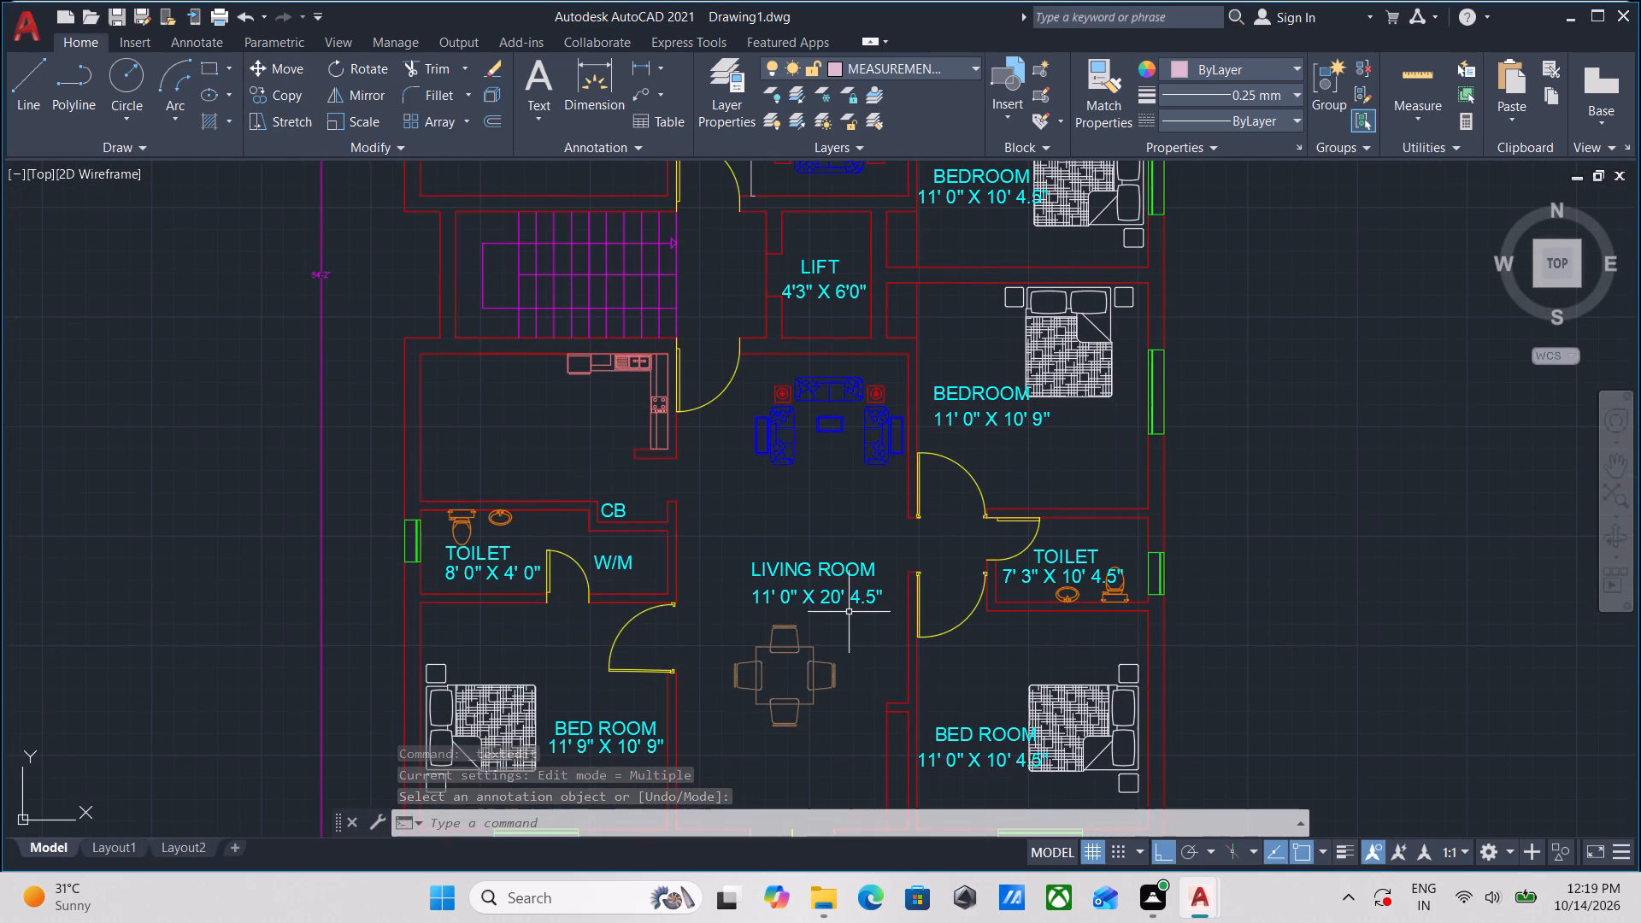
{"action": "middle_click_drag", "start_coordinate": [845, 615], "coordinate": [868, 443]}
{"action": "middle_click_drag", "start_coordinate": [884, 458], "coordinate": [896, 545]}
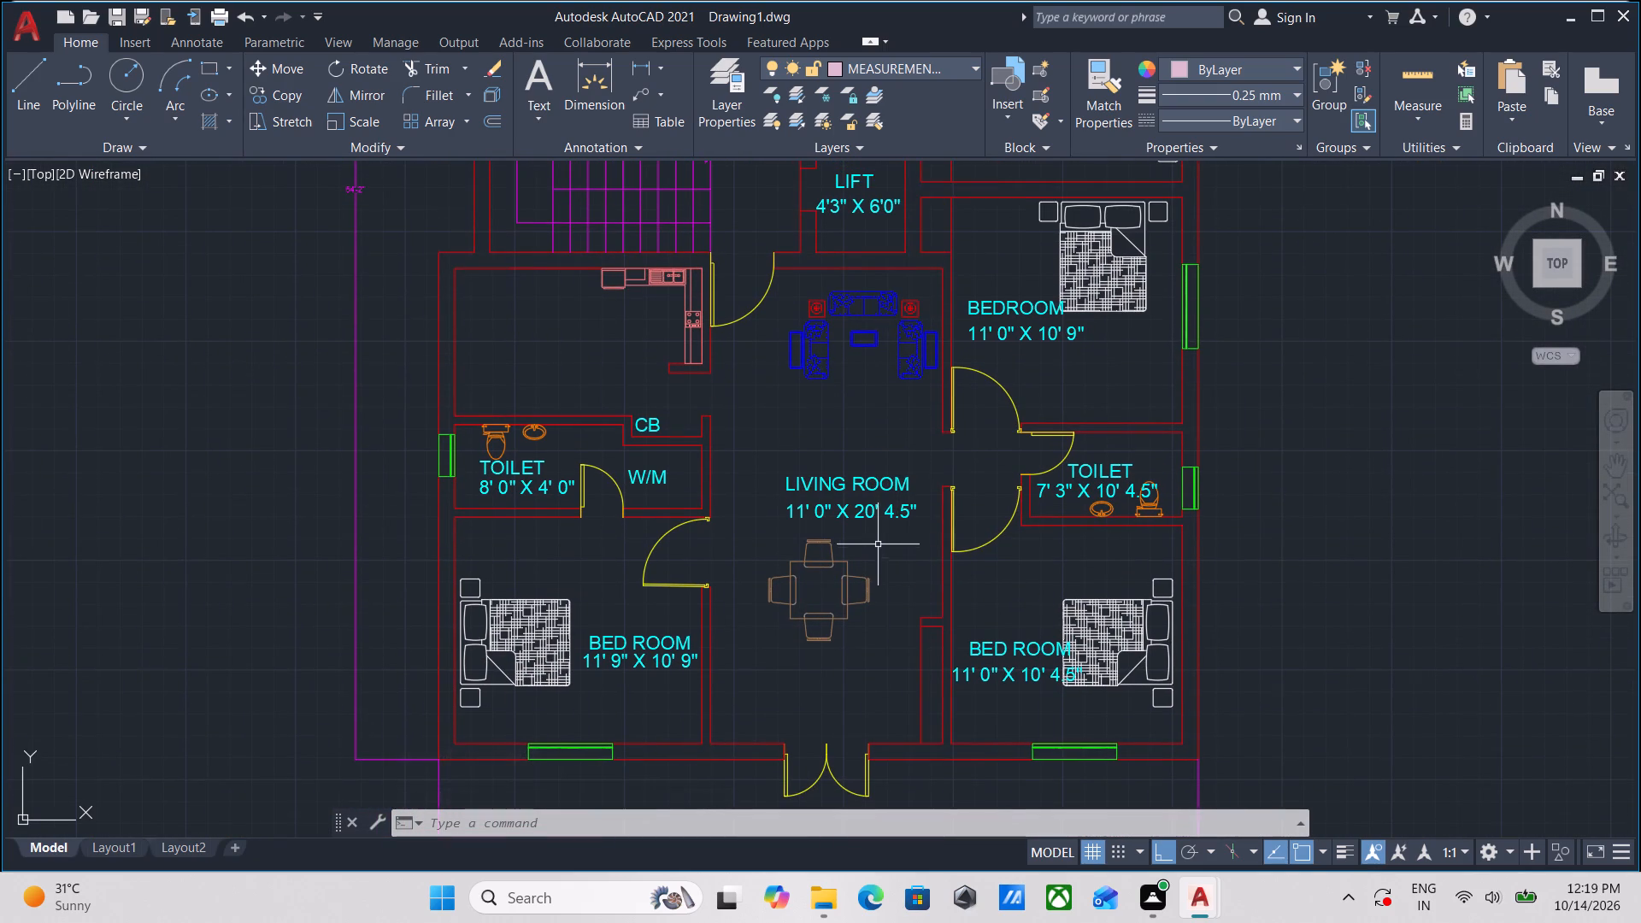
{"action": "scroll", "coordinate": [846, 522], "scroll_direction": "up", "scroll_amount": 1}
{"action": "scroll", "coordinate": [857, 522], "scroll_direction": "down", "scroll_amount": 1}
{"action": "middle_click_drag", "start_coordinate": [861, 523], "coordinate": [912, 487]}
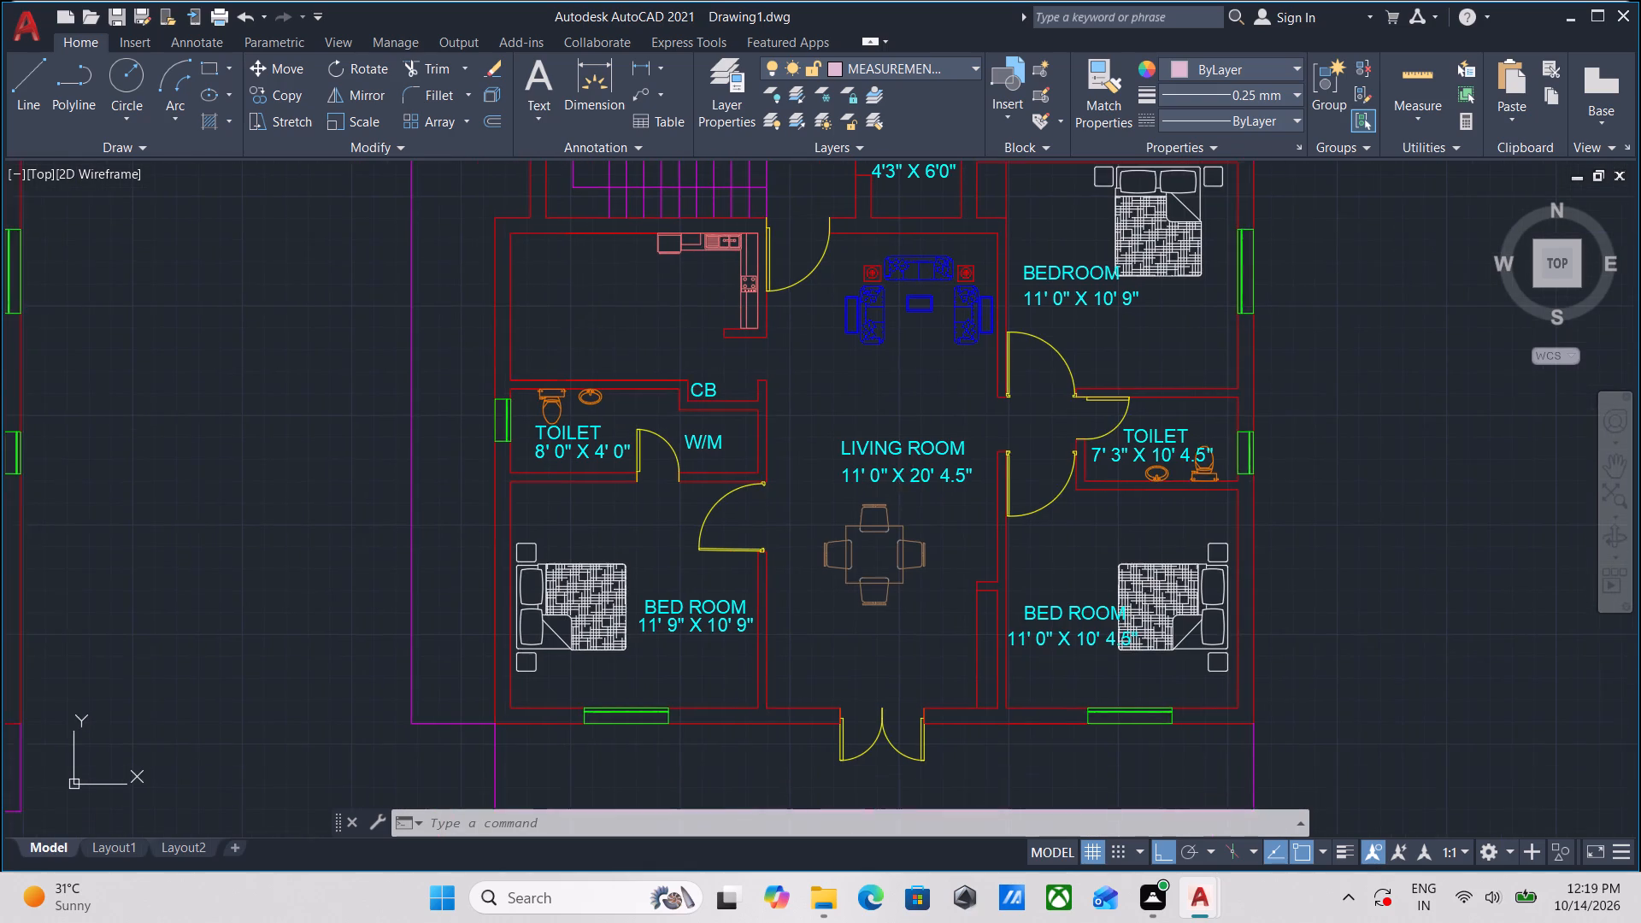
{"action": "scroll", "coordinate": [912, 488], "scroll_direction": "down", "scroll_amount": 1}
{"action": "middle_click_drag", "start_coordinate": [909, 507], "coordinate": [860, 666]}
{"action": "middle_click_drag", "start_coordinate": [863, 533], "coordinate": [825, 632]}
{"action": "scroll", "coordinate": [785, 512], "scroll_direction": "up", "scroll_amount": 2}
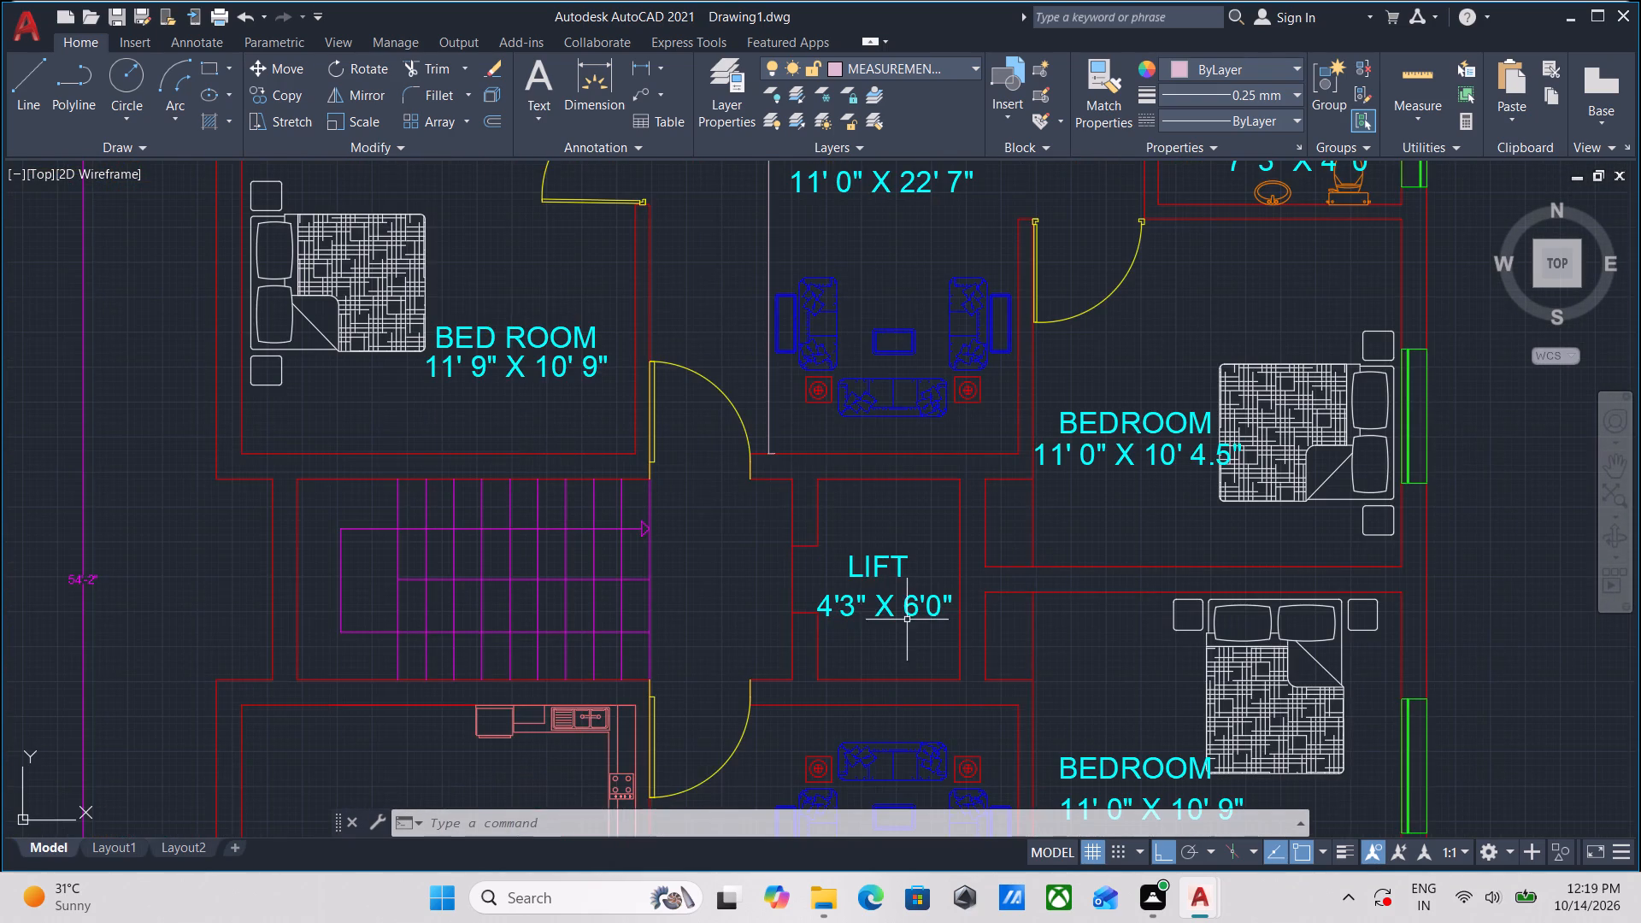
{"action": "middle_click_drag", "start_coordinate": [872, 607], "coordinate": [888, 500]}
{"action": "type", "text": "DLI"}
{"action": "key", "text": "Return"}
{"action": "scroll", "coordinate": [881, 504], "scroll_direction": "down", "scroll_amount": 1}
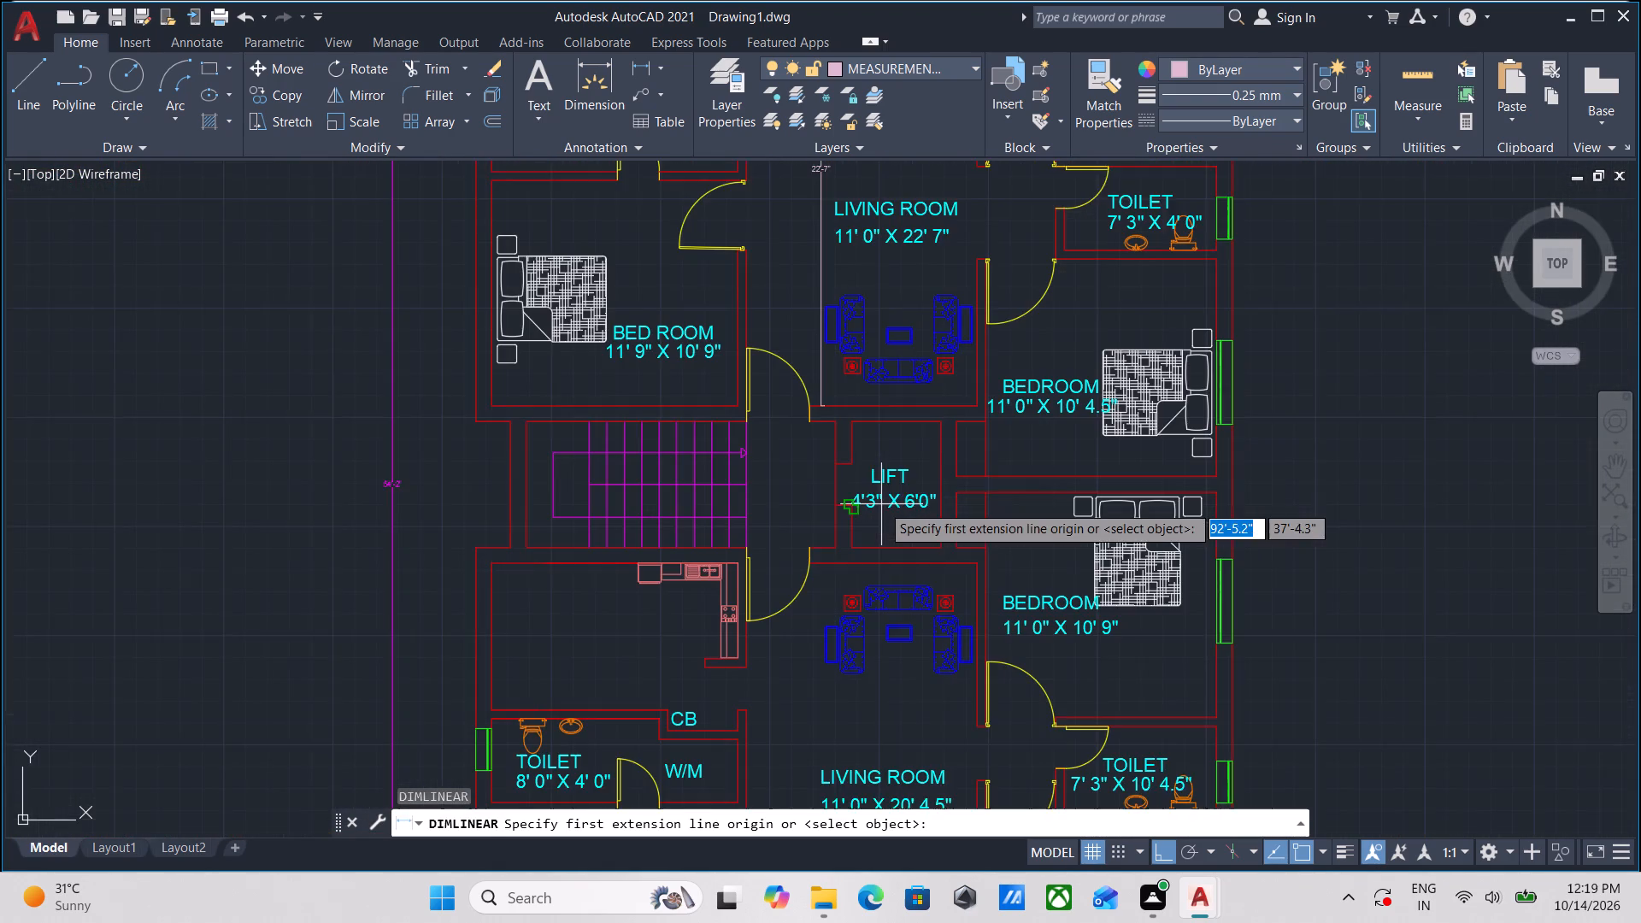
{"action": "middle_click_drag", "start_coordinate": [881, 504], "coordinate": [883, 430]}
{"action": "scroll", "coordinate": [886, 375], "scroll_direction": "up", "scroll_amount": 3}
{"action": "scroll", "coordinate": [896, 397], "scroll_direction": "down", "scroll_amount": 2}
{"action": "middle_click_drag", "start_coordinate": [891, 493], "coordinate": [912, 321]}
{"action": "middle_click_drag", "start_coordinate": [938, 509], "coordinate": [941, 501]}
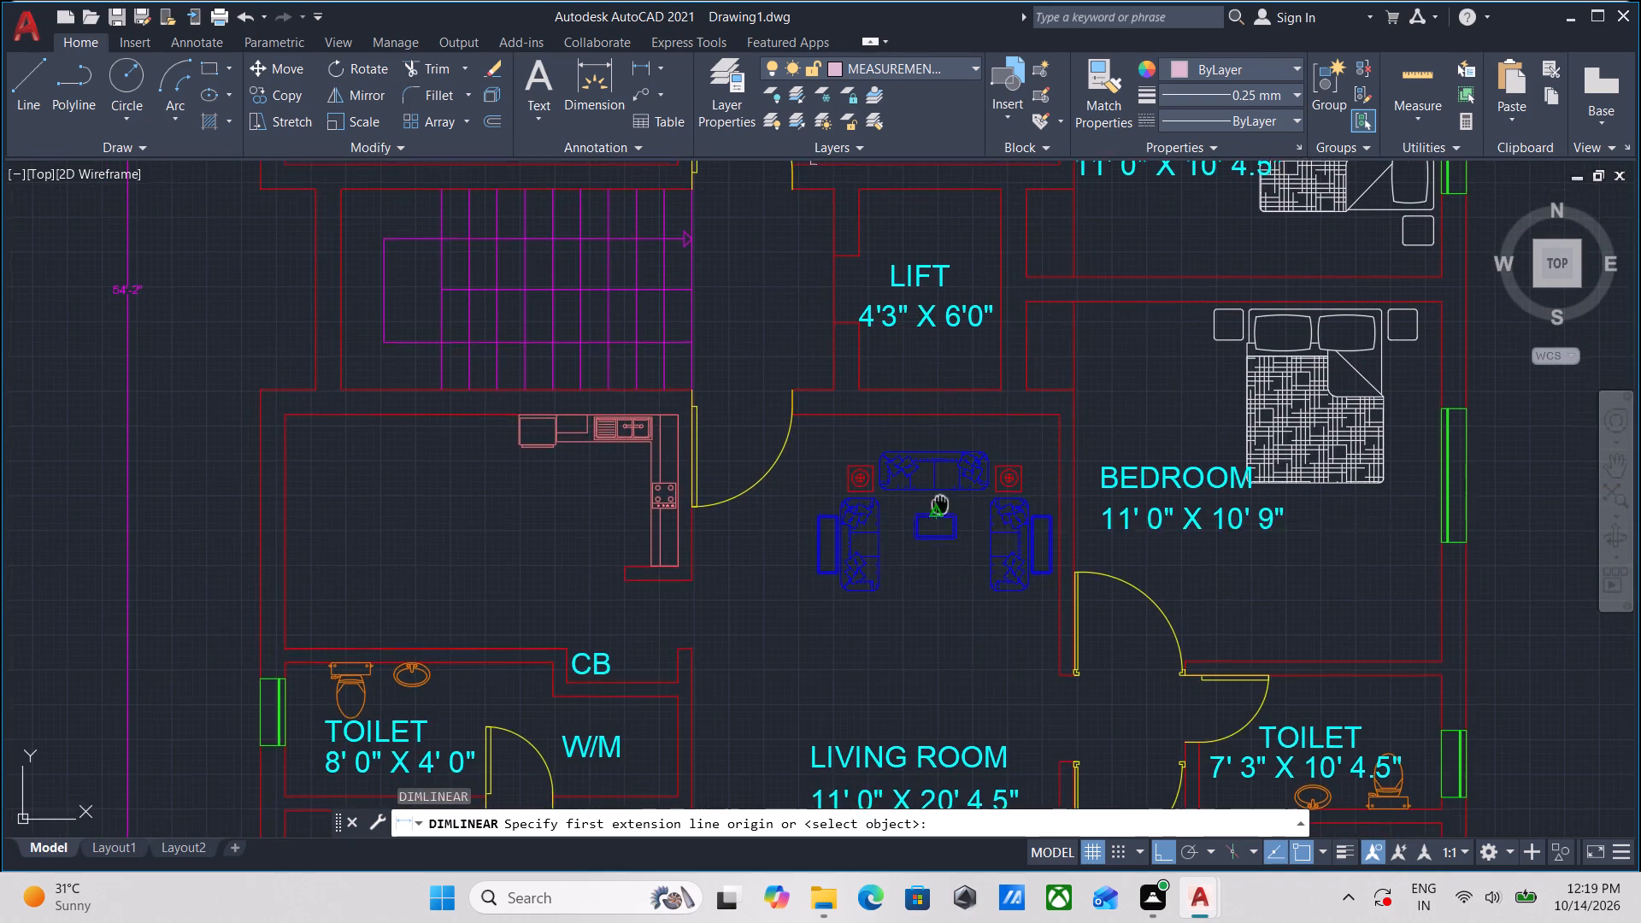
{"action": "middle_click_drag", "start_coordinate": [941, 501], "coordinate": [987, 399]}
{"action": "scroll", "coordinate": [1068, 302], "scroll_direction": "up", "scroll_amount": 2}
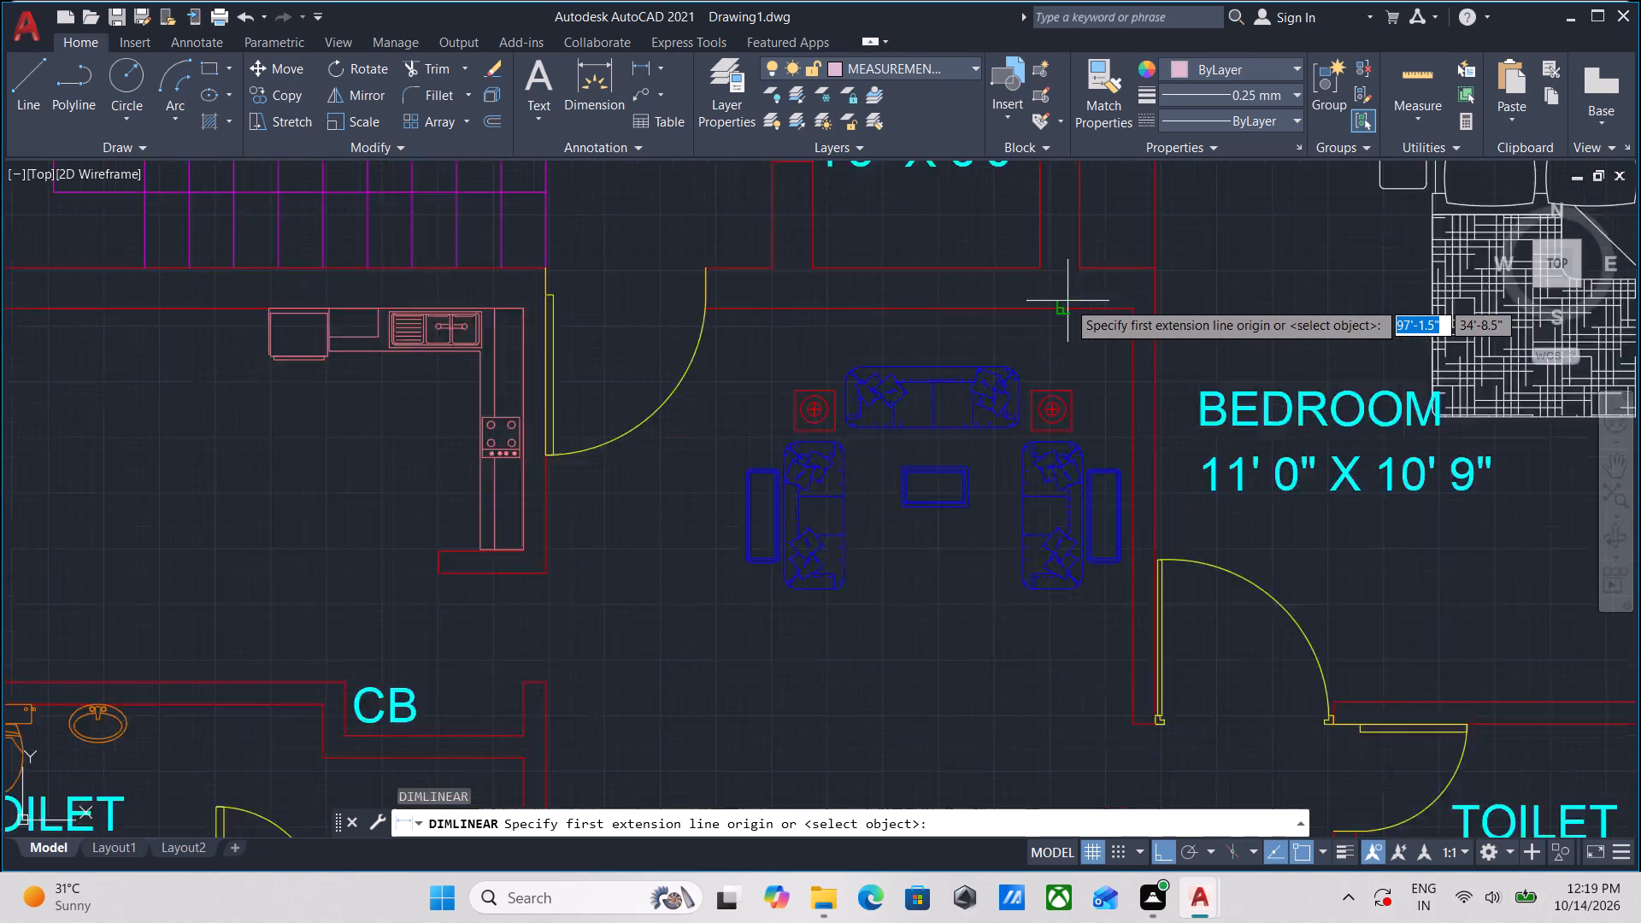
{"action": "scroll", "coordinate": [1068, 301], "scroll_direction": "up", "scroll_amount": 1}
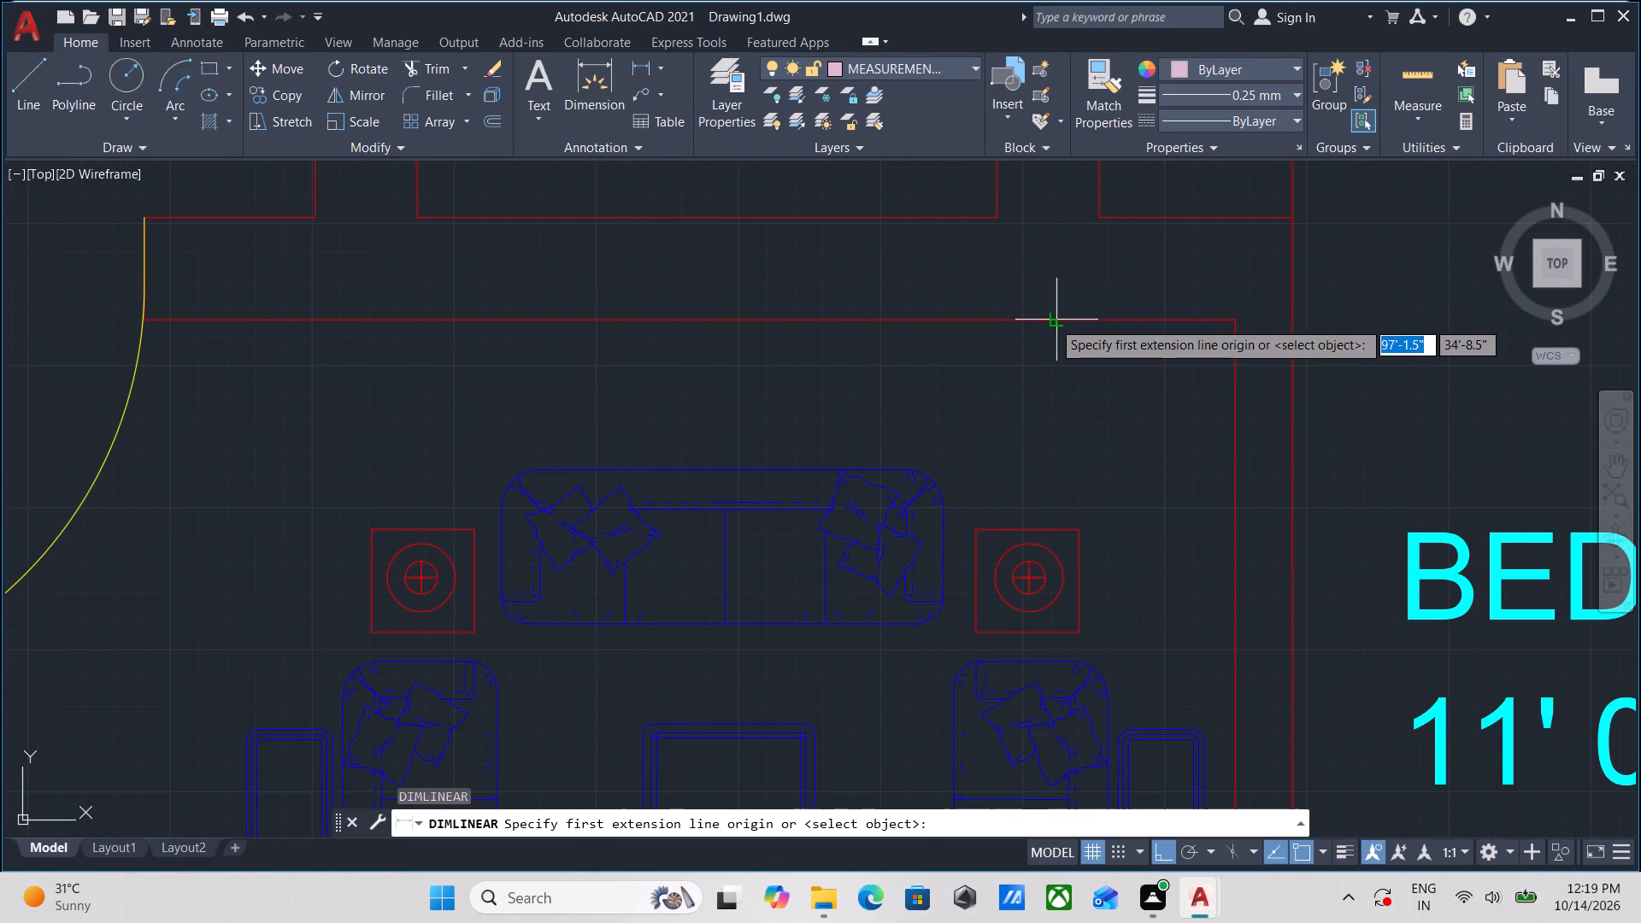
{"action": "left_click", "coordinate": [1052, 320]}
{"action": "scroll", "coordinate": [1017, 699], "scroll_direction": "down", "scroll_amount": 1}
{"action": "middle_click_drag", "start_coordinate": [1017, 699], "coordinate": [932, 334]}
{"action": "scroll", "coordinate": [922, 607], "scroll_direction": "down", "scroll_amount": 2}
{"action": "middle_click_drag", "start_coordinate": [920, 608], "coordinate": [925, 335]}
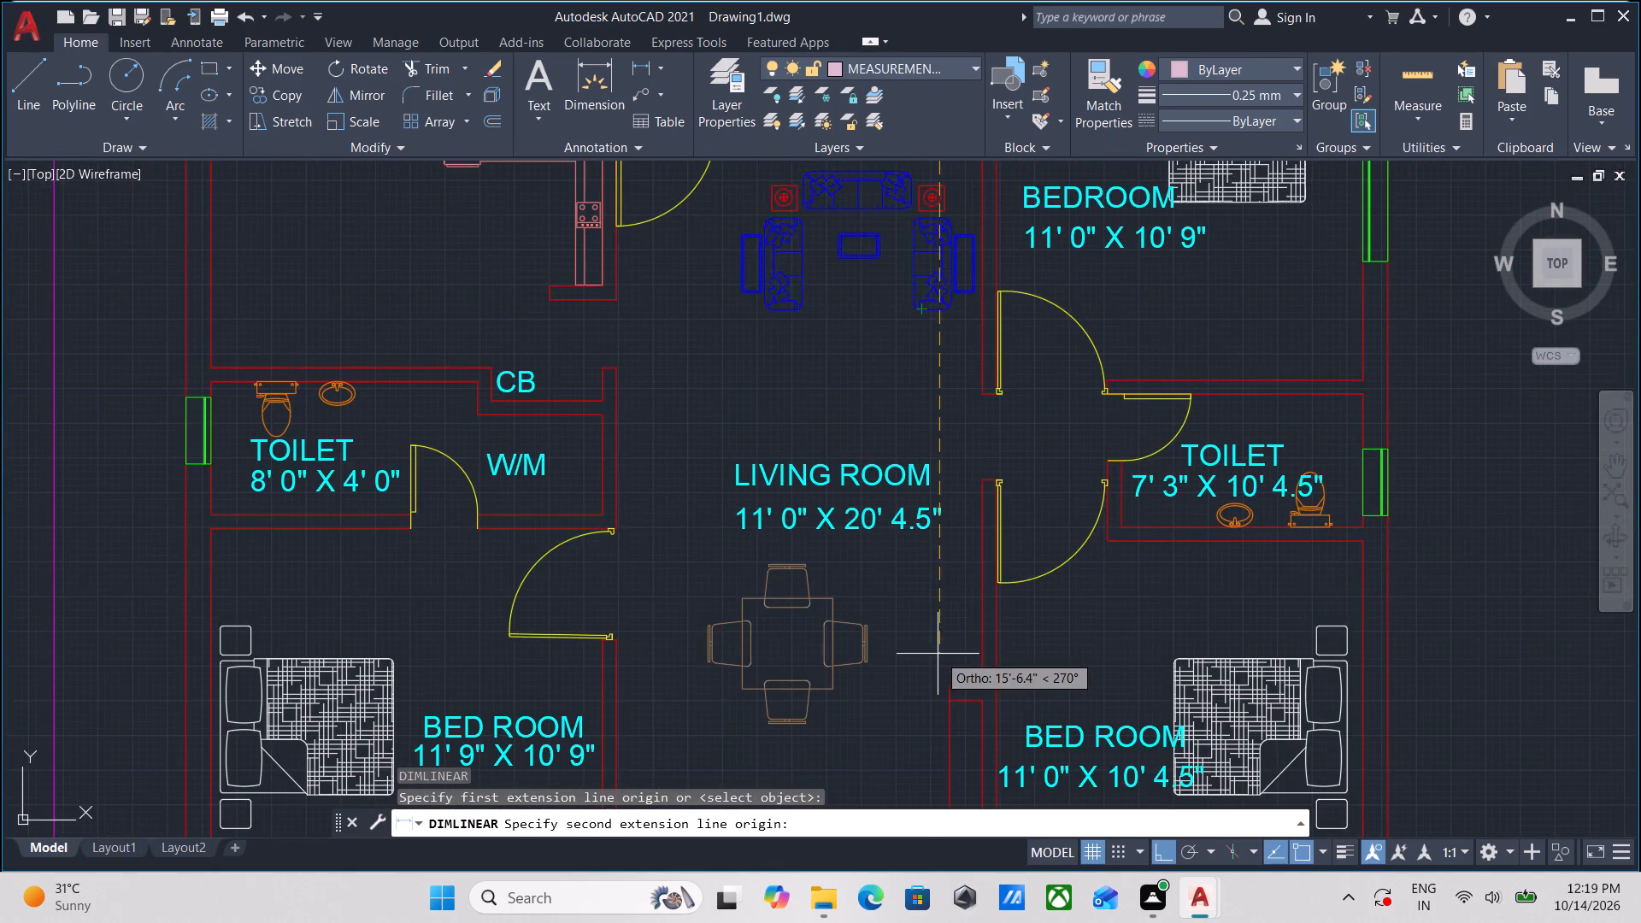
{"action": "middle_click_drag", "start_coordinate": [938, 654], "coordinate": [964, 433]}
{"action": "scroll", "coordinate": [960, 671], "scroll_direction": "up", "scroll_amount": 2}
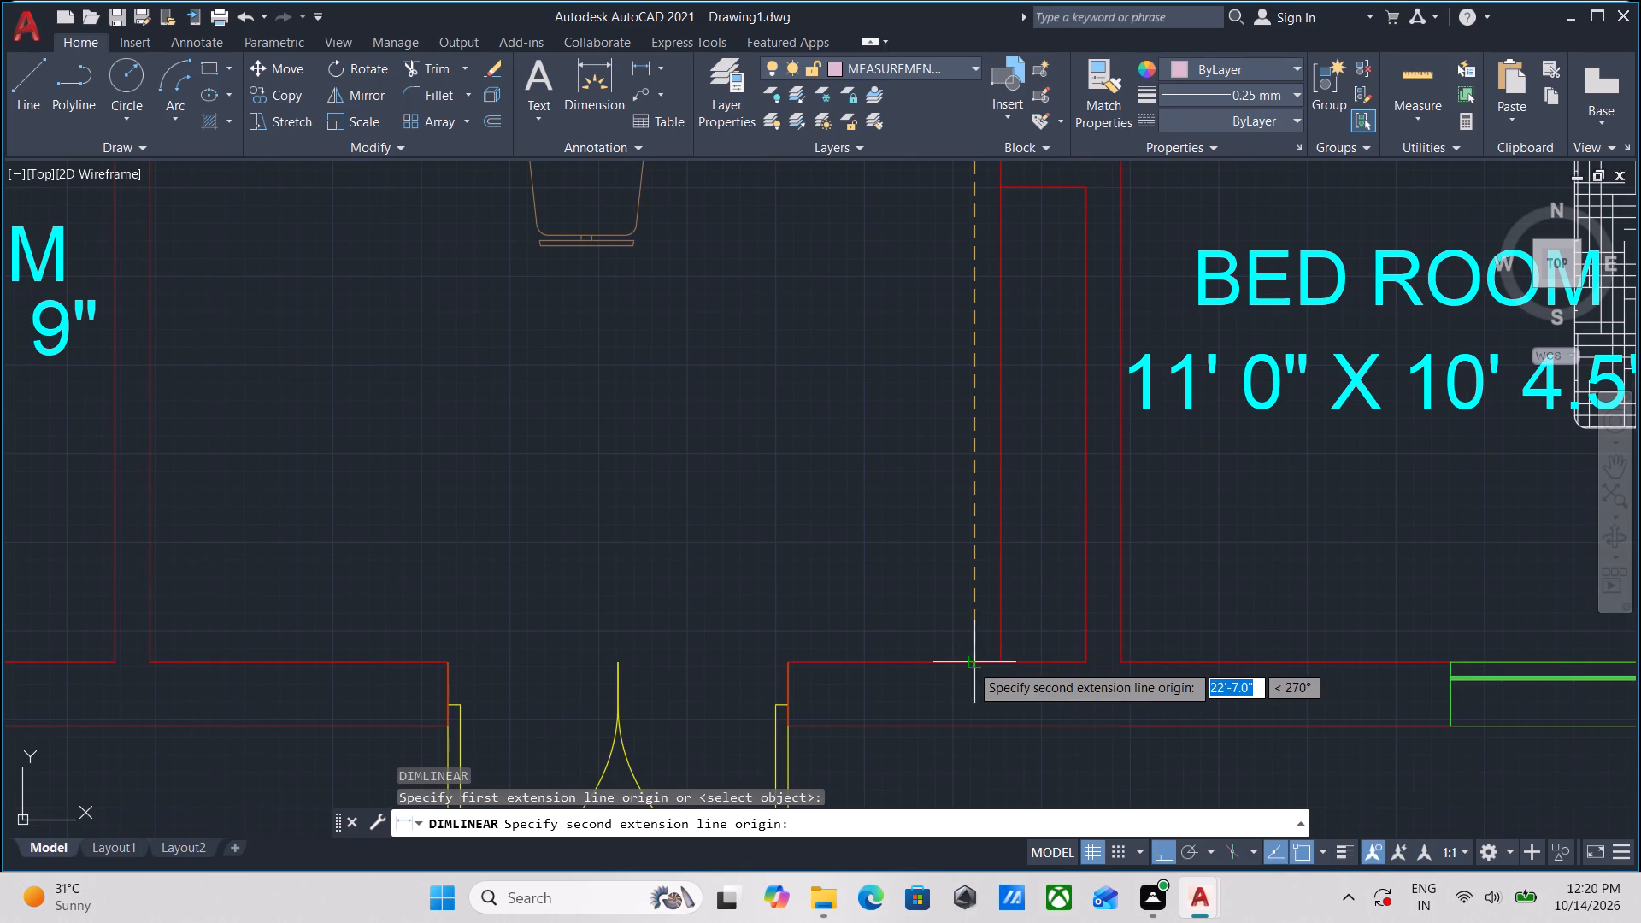
{"action": "left_click", "coordinate": [970, 663]}
{"action": "scroll", "coordinate": [981, 583], "scroll_direction": "down", "scroll_amount": 2}
{"action": "scroll", "coordinate": [984, 394], "scroll_direction": "down", "scroll_amount": 1}
{"action": "scroll", "coordinate": [980, 294], "scroll_direction": "down", "scroll_amount": 1}
{"action": "middle_click_drag", "start_coordinate": [980, 294], "coordinate": [968, 385]}
{"action": "scroll", "coordinate": [967, 387], "scroll_direction": "up", "scroll_amount": 5}
{"action": "scroll", "coordinate": [987, 384], "scroll_direction": "down", "scroll_amount": 1}
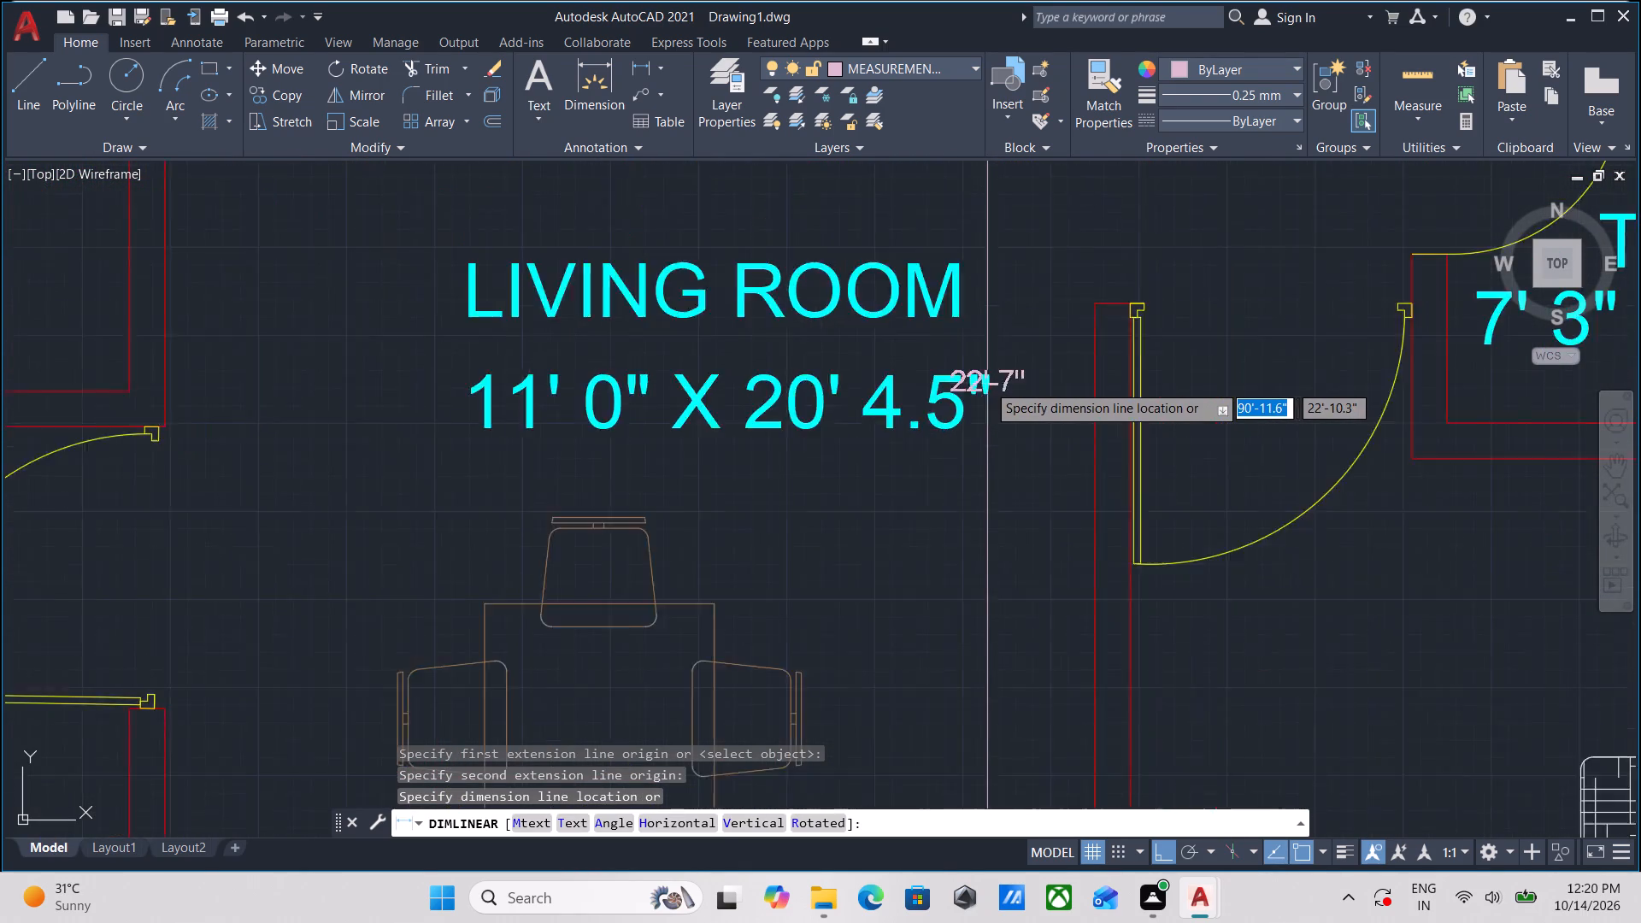
{"action": "scroll", "coordinate": [987, 384], "scroll_direction": "down", "scroll_amount": 2}
{"action": "scroll", "coordinate": [987, 383], "scroll_direction": "up", "scroll_amount": 2}
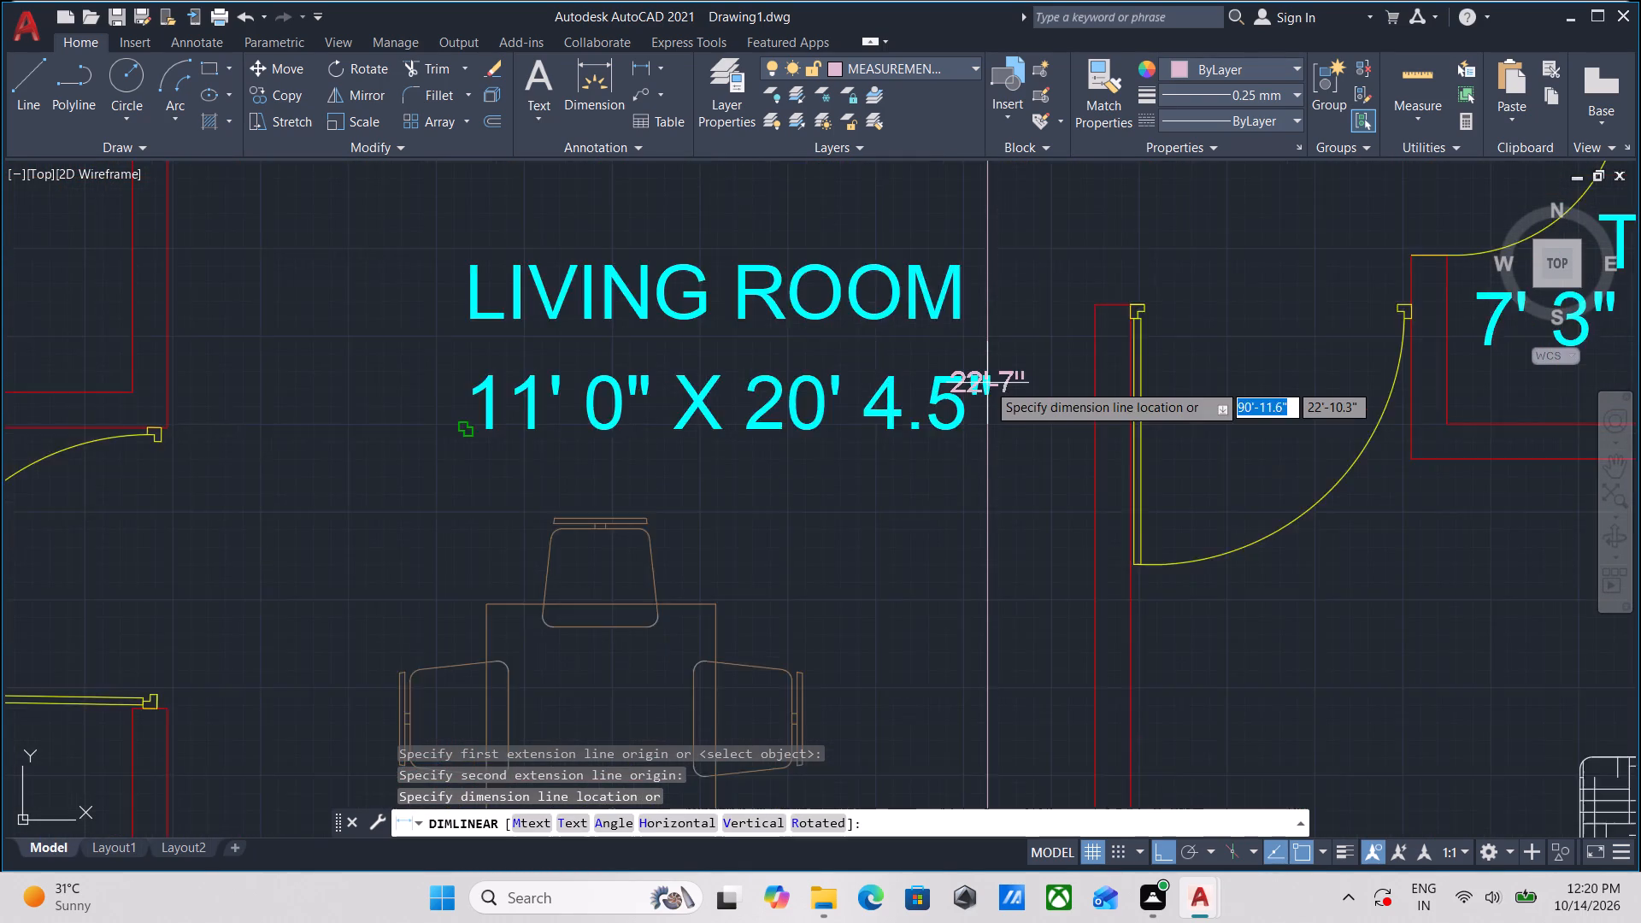
{"action": "scroll", "coordinate": [987, 383], "scroll_direction": "up", "scroll_amount": 1}
{"action": "left_click", "coordinate": [979, 385]}
Add a horizontal linear dimension across the lower living room, from the right wall's corner at the bedroom door to the left wall face.
{"action": "scroll", "coordinate": [979, 385], "scroll_direction": "down", "scroll_amount": 2}
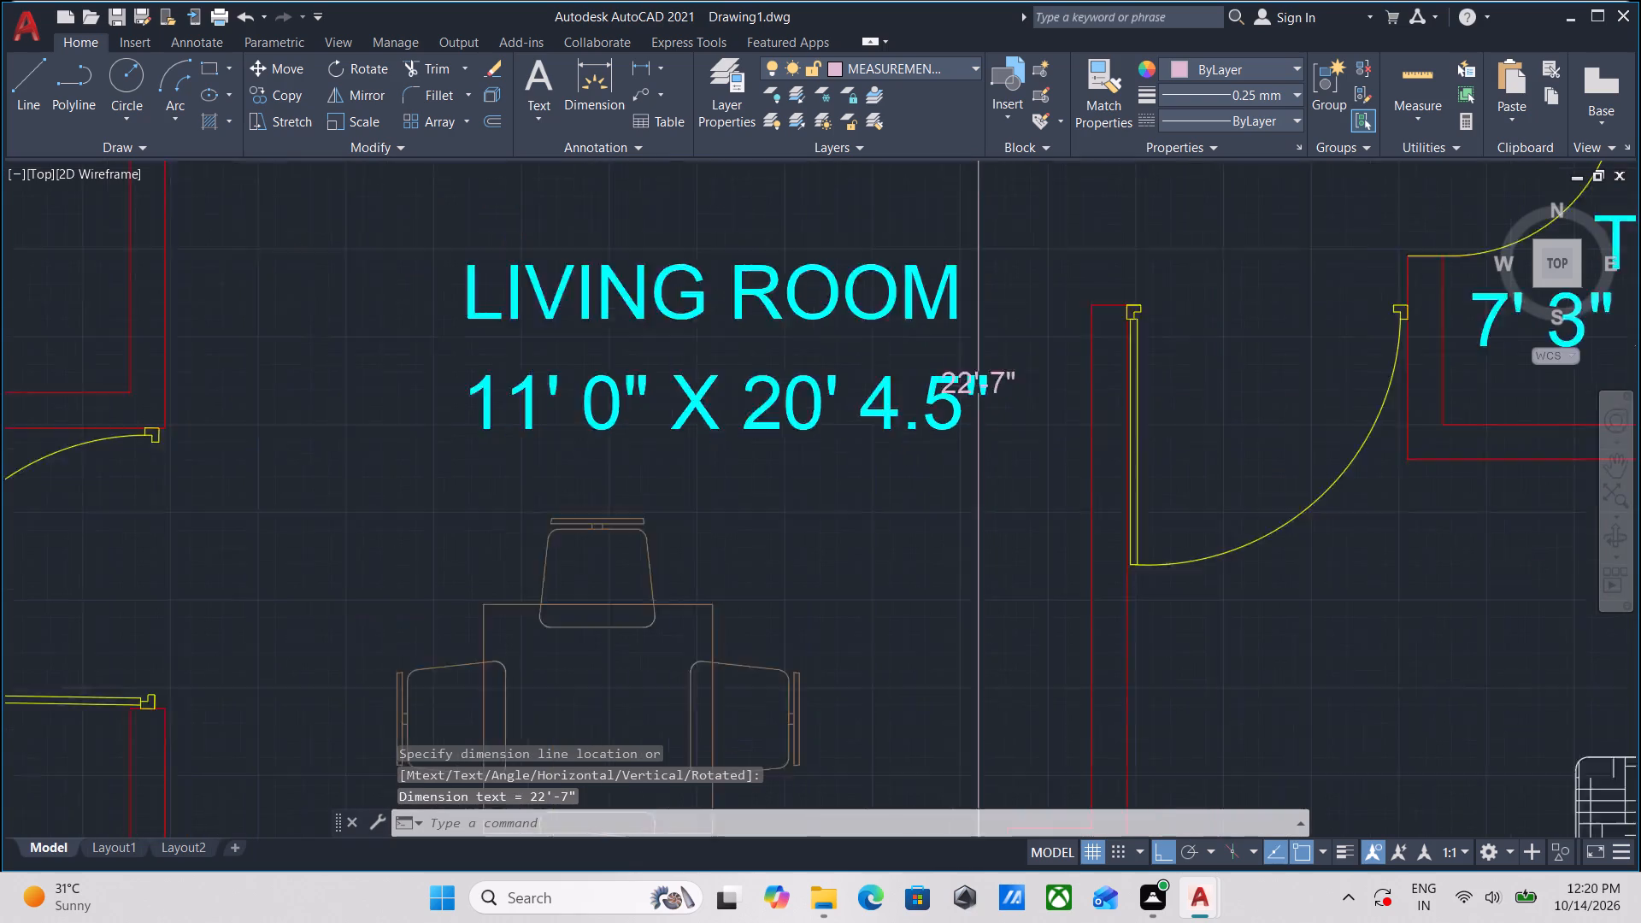
{"action": "scroll", "coordinate": [979, 385], "scroll_direction": "down", "scroll_amount": 2}
{"action": "middle_click_drag", "start_coordinate": [979, 363], "coordinate": [913, 498]}
{"action": "scroll", "coordinate": [873, 405], "scroll_direction": "up", "scroll_amount": 1}
{"action": "middle_click_drag", "start_coordinate": [885, 444], "coordinate": [943, 424]}
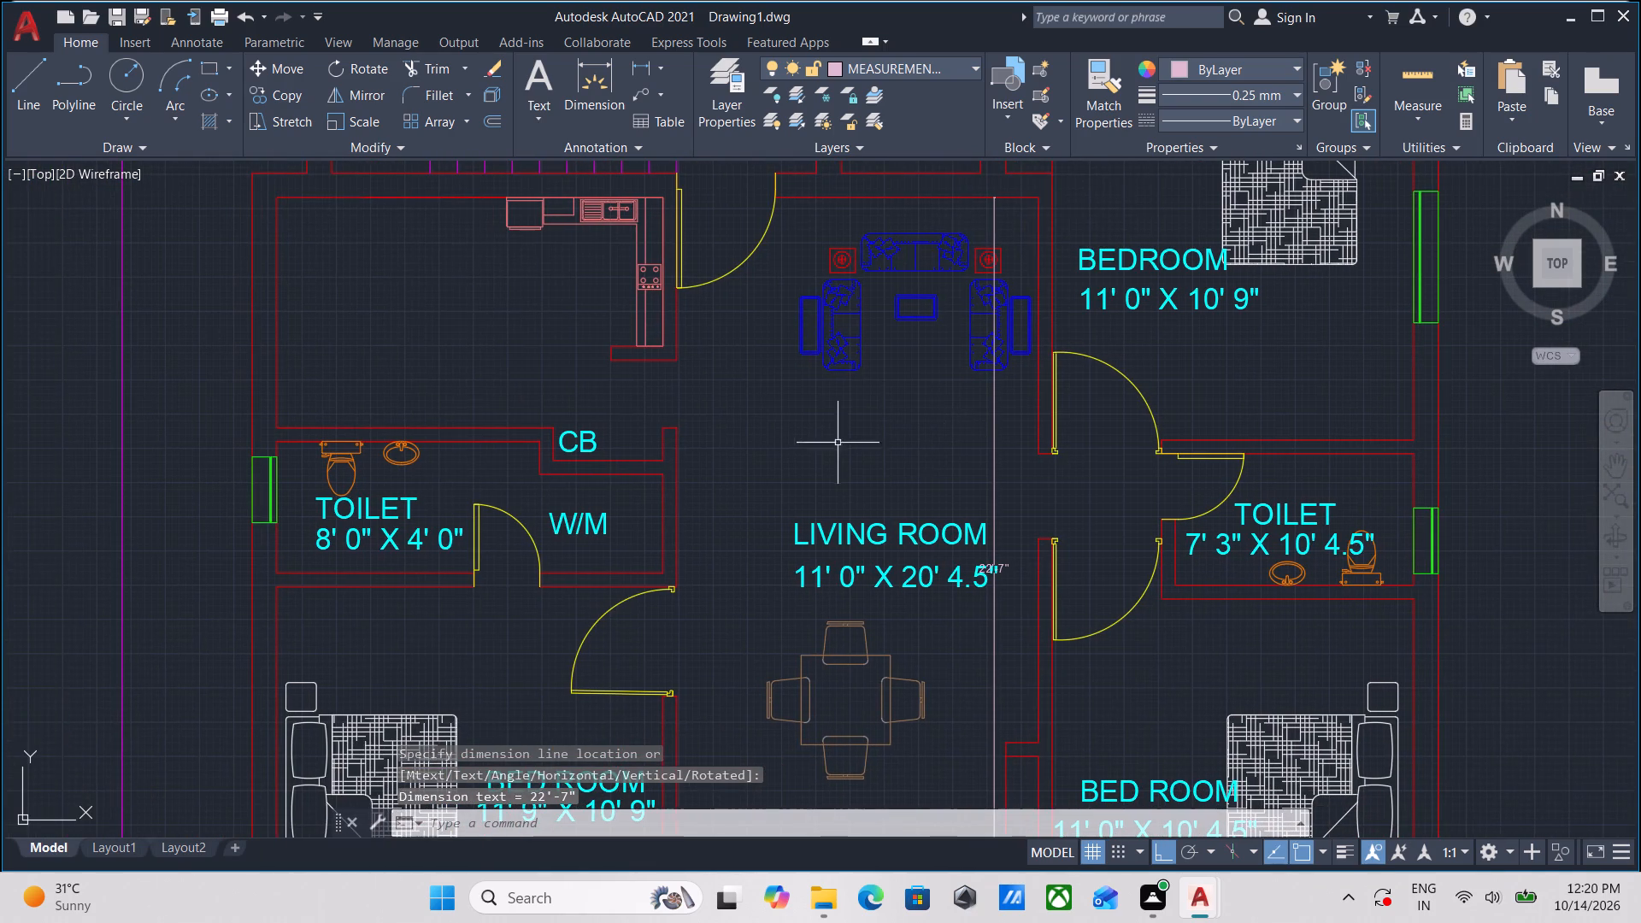
{"action": "middle_click_drag", "start_coordinate": [747, 399], "coordinate": [738, 445]}
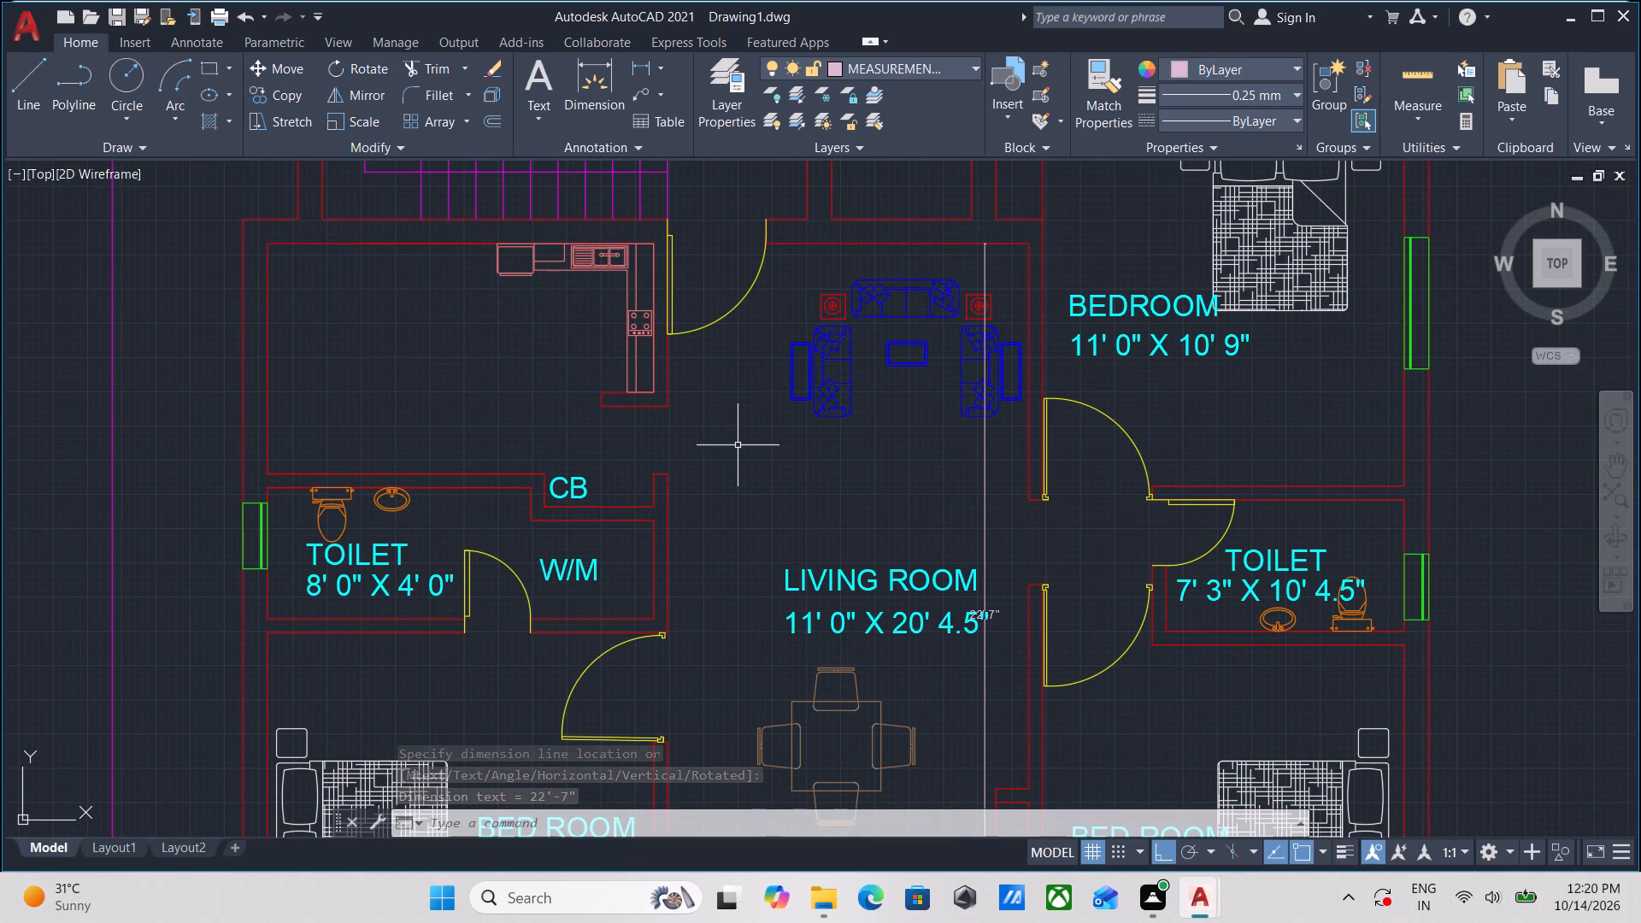
{"action": "type", "text": "MU"}
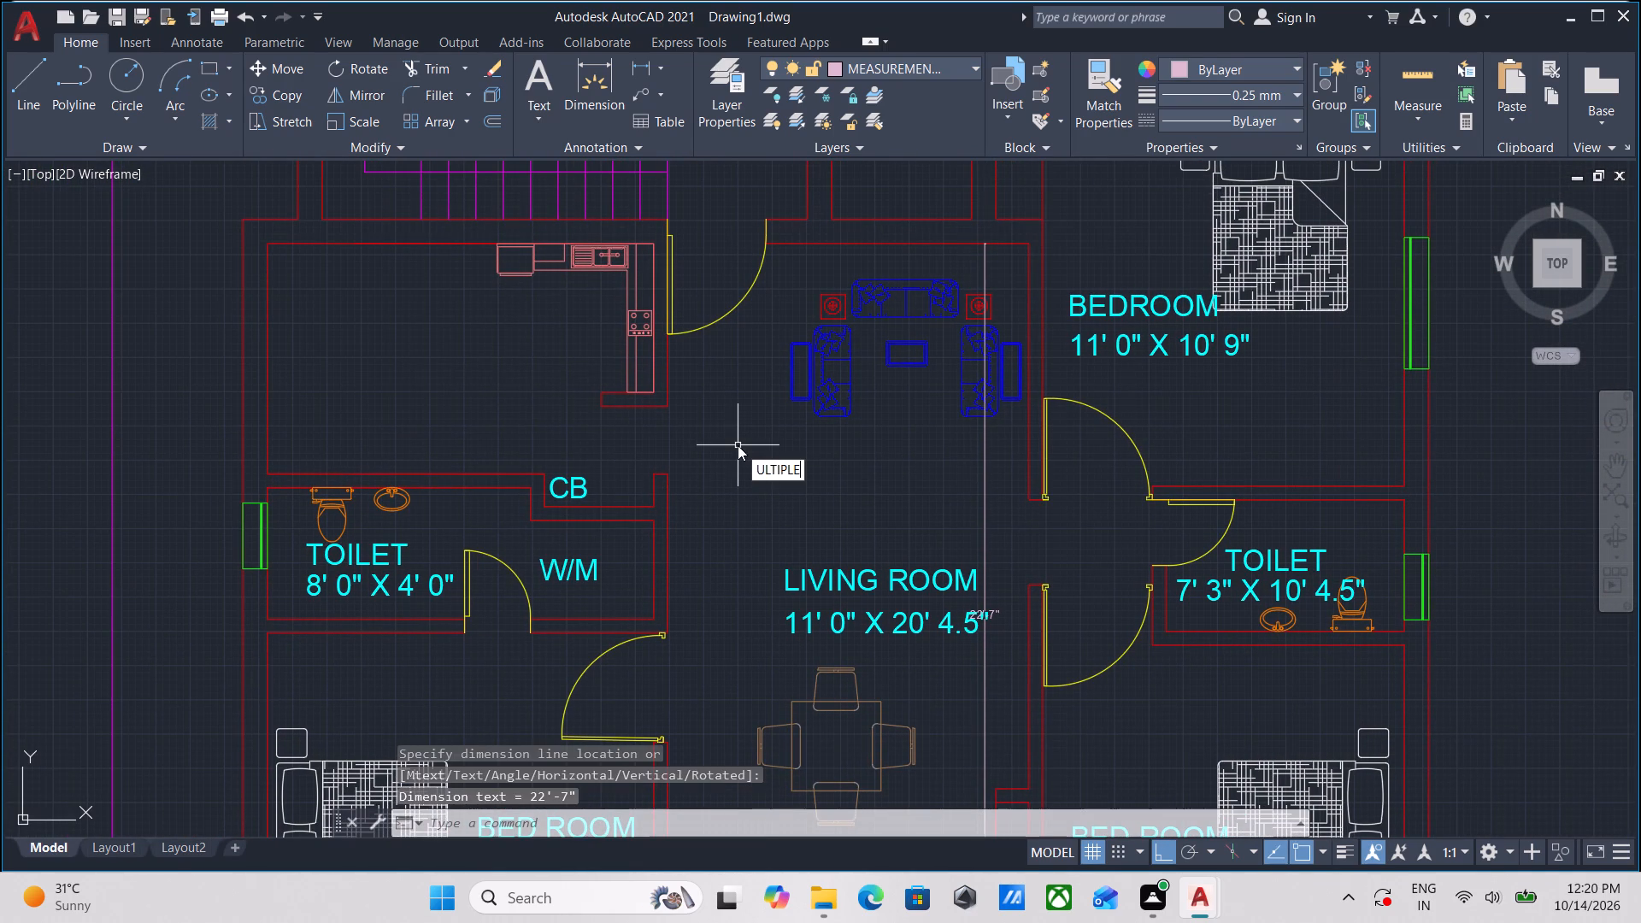
{"action": "key", "text": "Return"}
{"action": "type", "text": "DLI"}
{"action": "key", "text": "Return"}
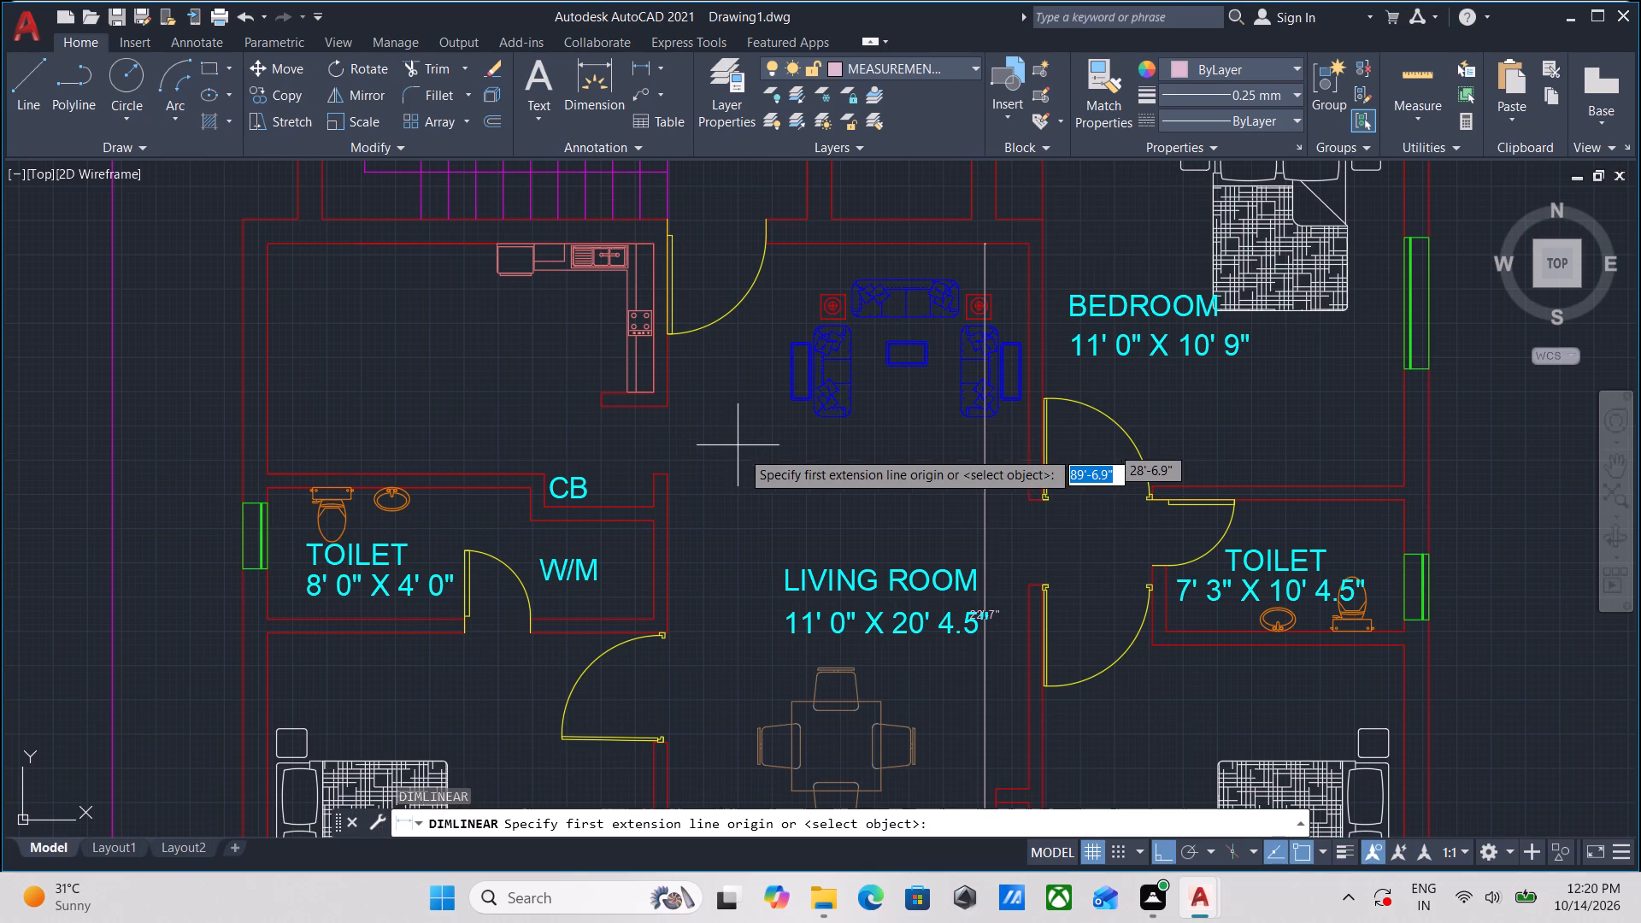
{"action": "scroll", "coordinate": [1033, 479], "scroll_direction": "up", "scroll_amount": 2}
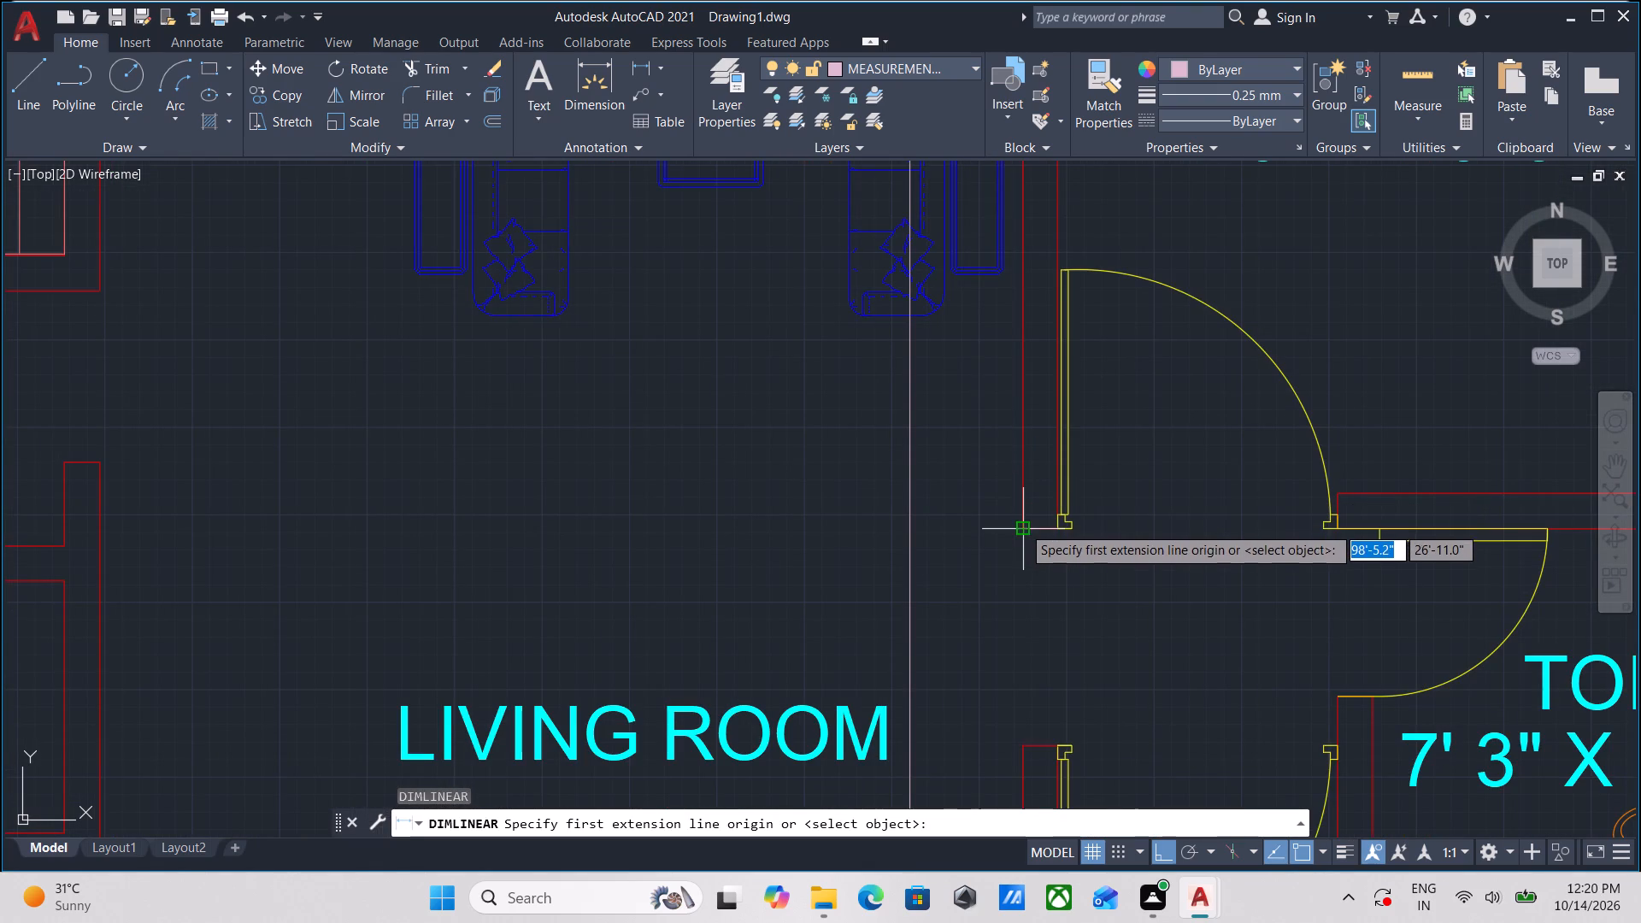
{"action": "left_click", "coordinate": [1022, 526]}
{"action": "middle_click_drag", "start_coordinate": [641, 524], "coordinate": [878, 510]}
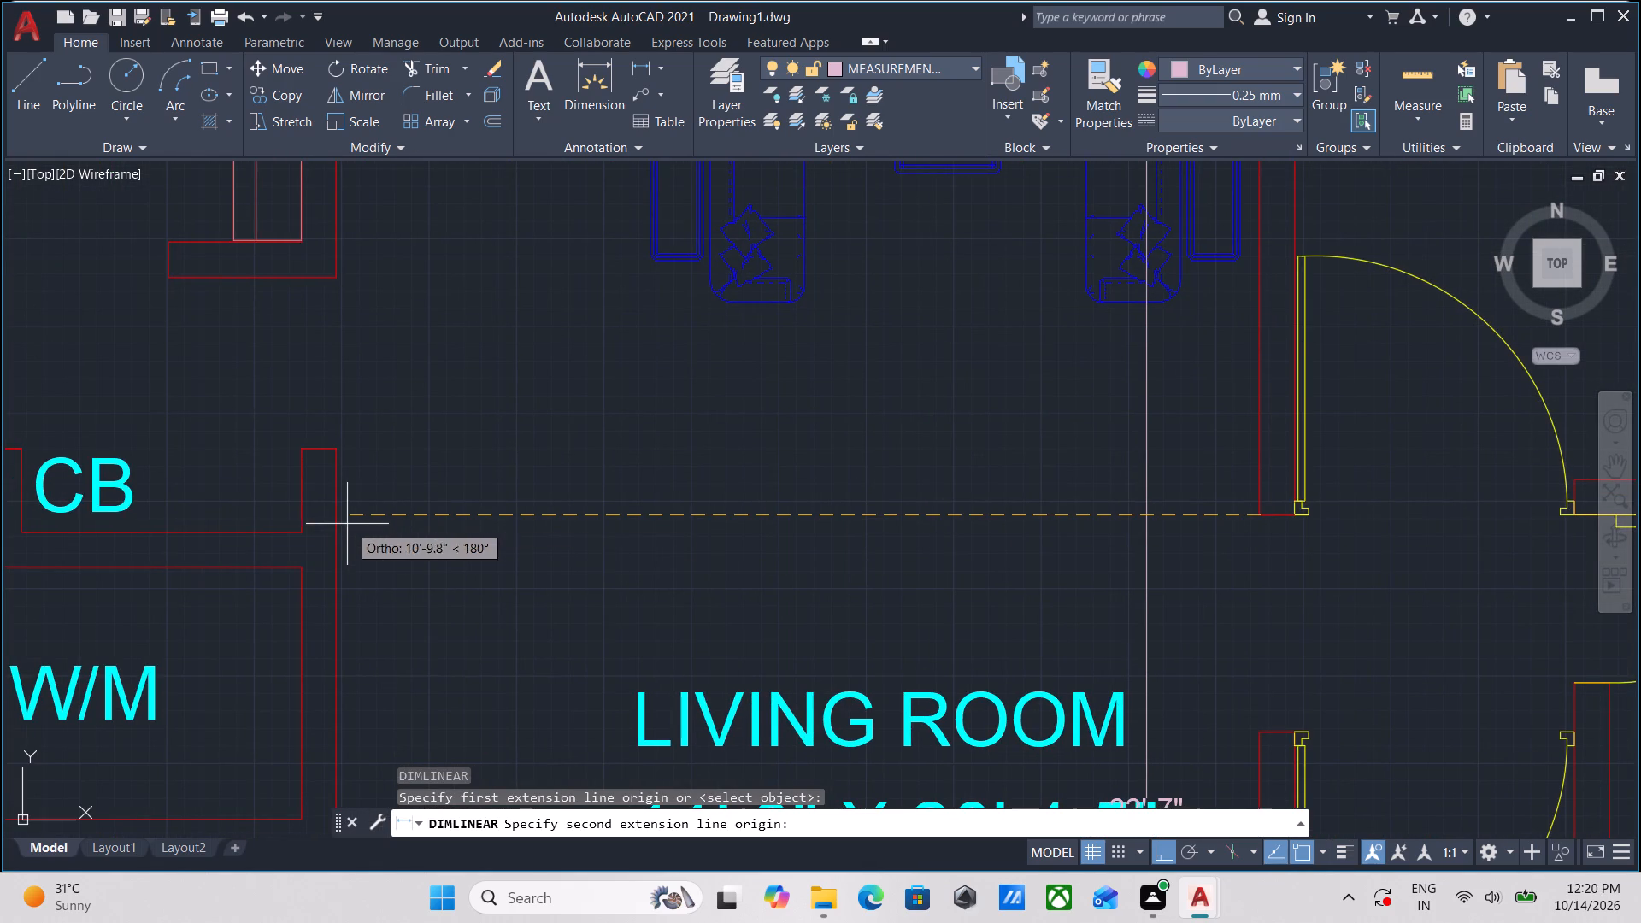
{"action": "left_click", "coordinate": [339, 521]}
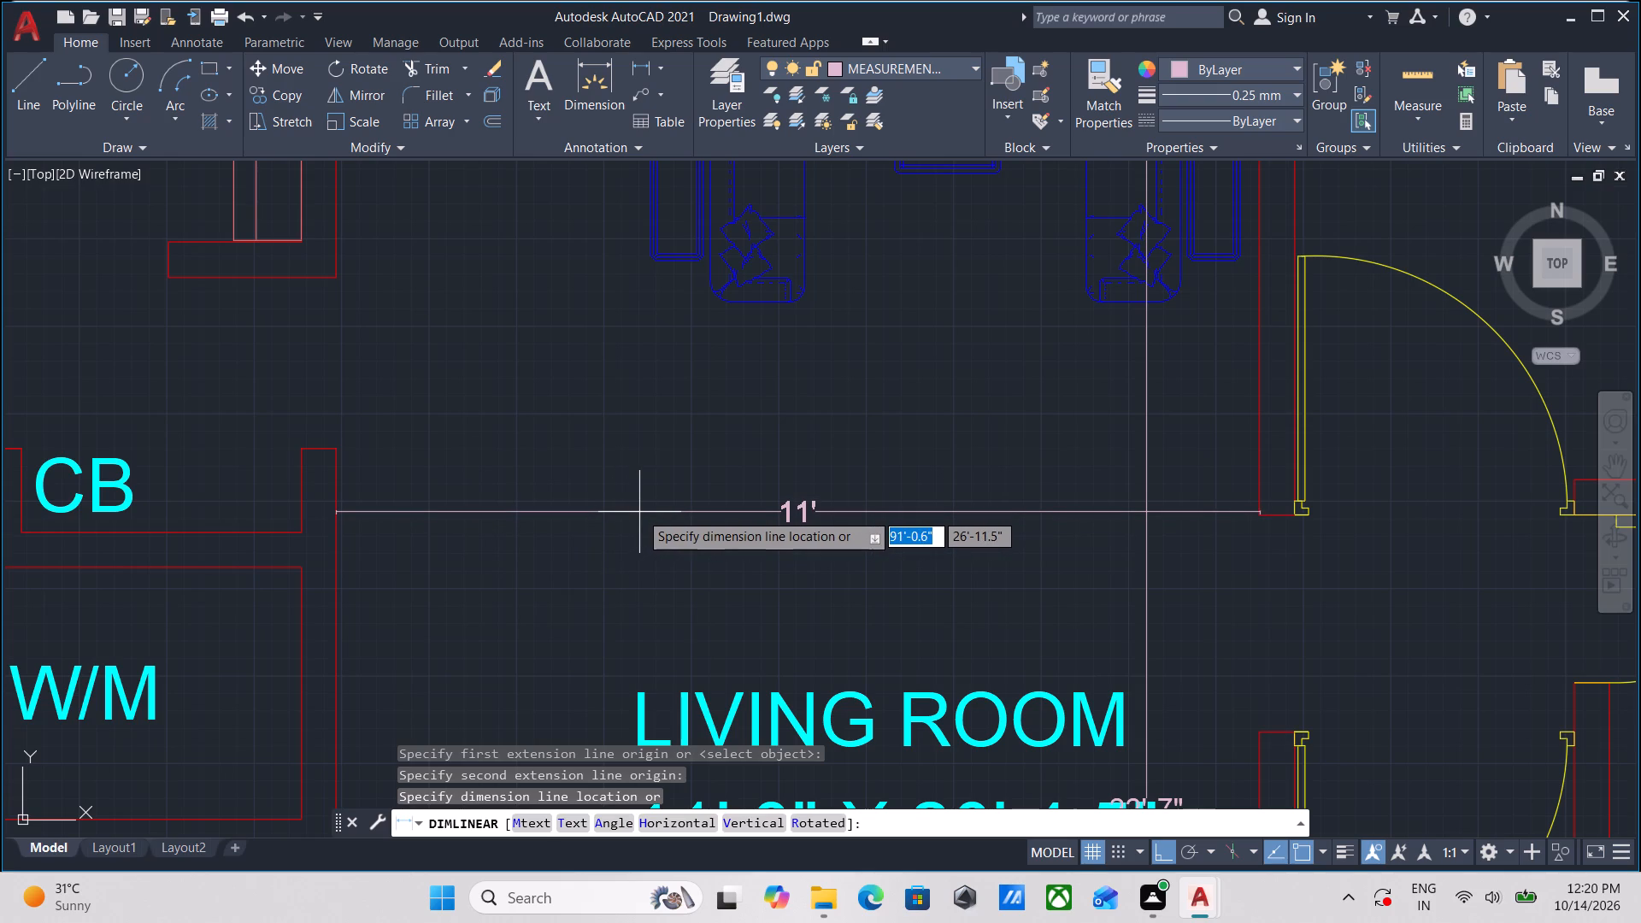
{"action": "left_click", "coordinate": [643, 514]}
{"action": "scroll", "coordinate": [562, 467], "scroll_direction": "down", "scroll_amount": 2}
{"action": "middle_click_drag", "start_coordinate": [562, 467], "coordinate": [645, 417]}
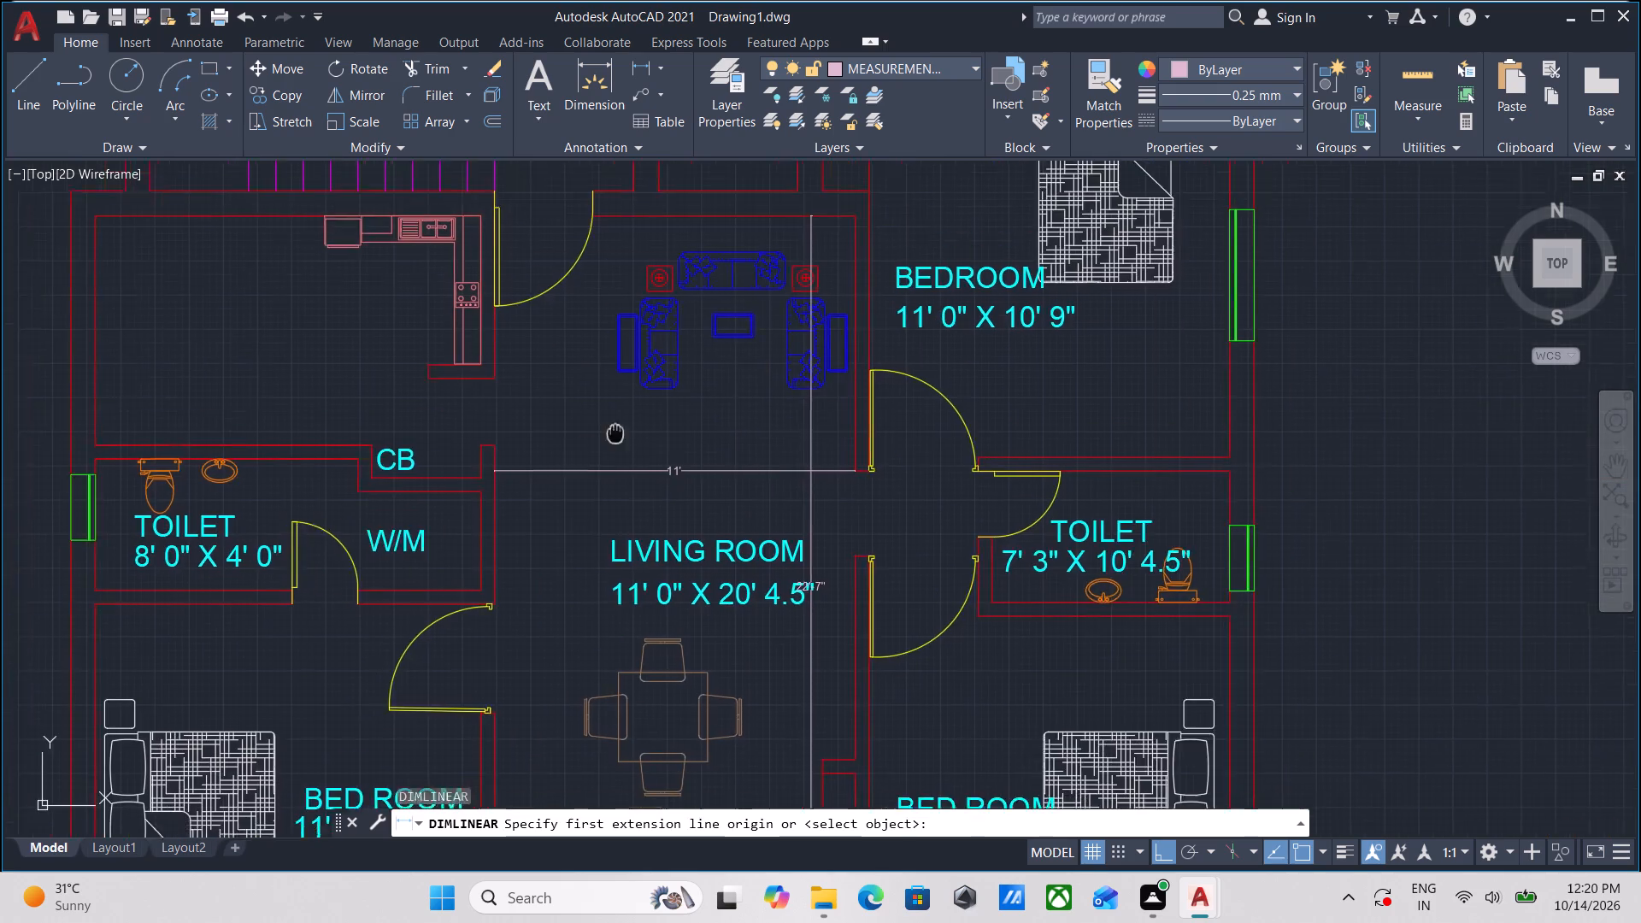
{"action": "middle_click_drag", "start_coordinate": [645, 417], "coordinate": [657, 409]}
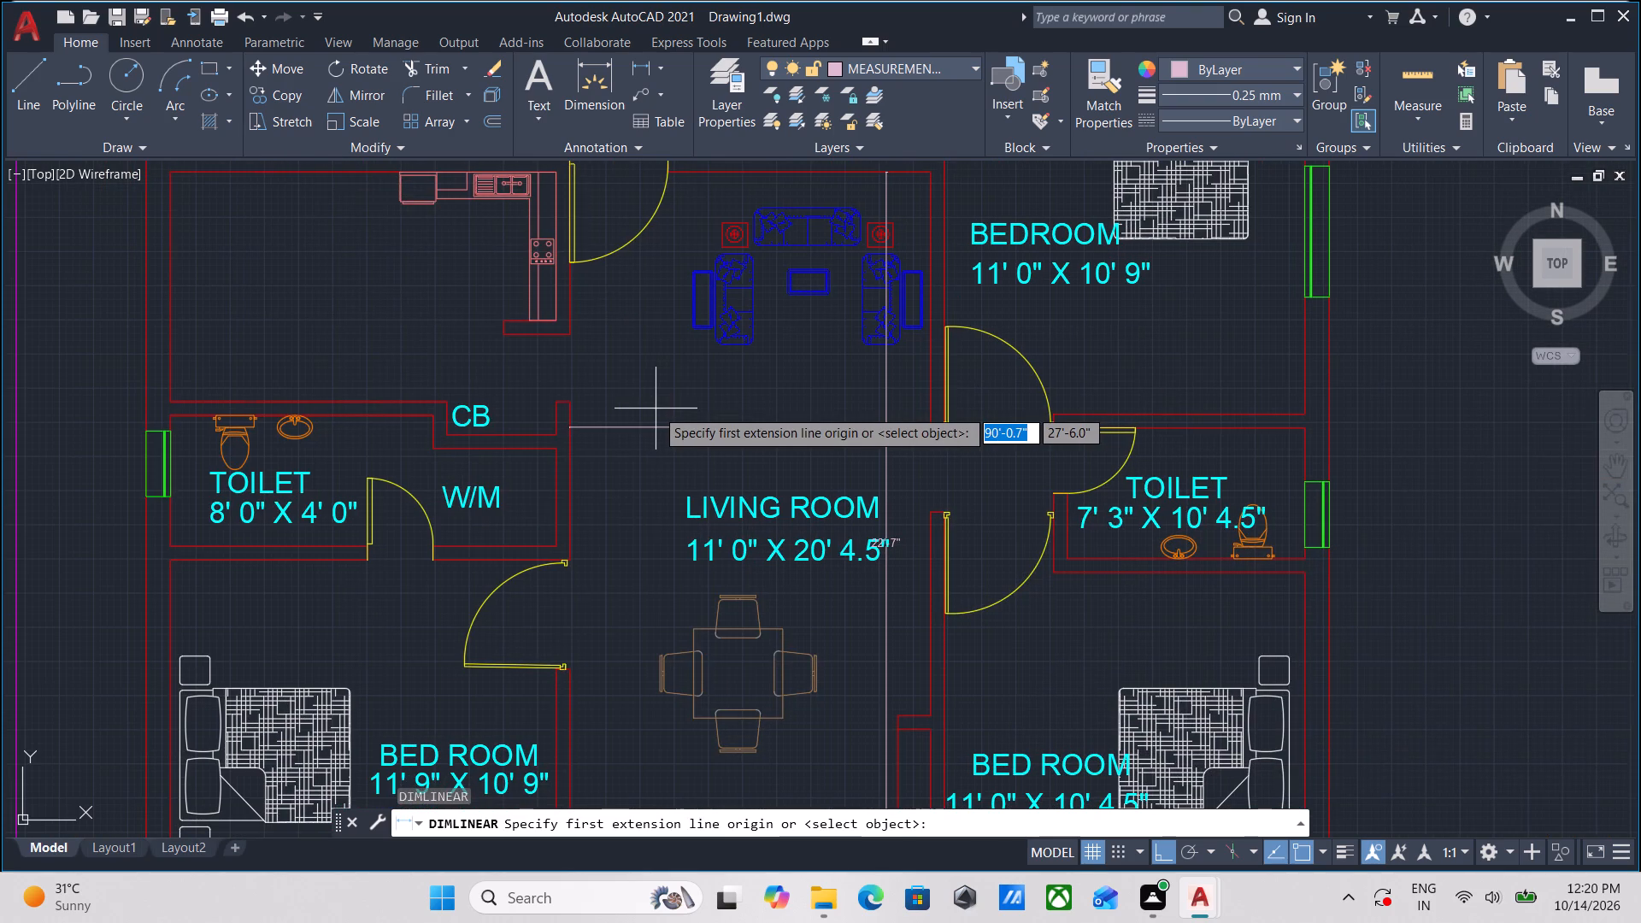
{"action": "key", "text": "Escape"}
Shift the lower LIVING ROOM label and its size text left, clear of the vertical dimension.
{"action": "left_click", "coordinate": [793, 586]}
{"action": "left_click", "coordinate": [736, 475]}
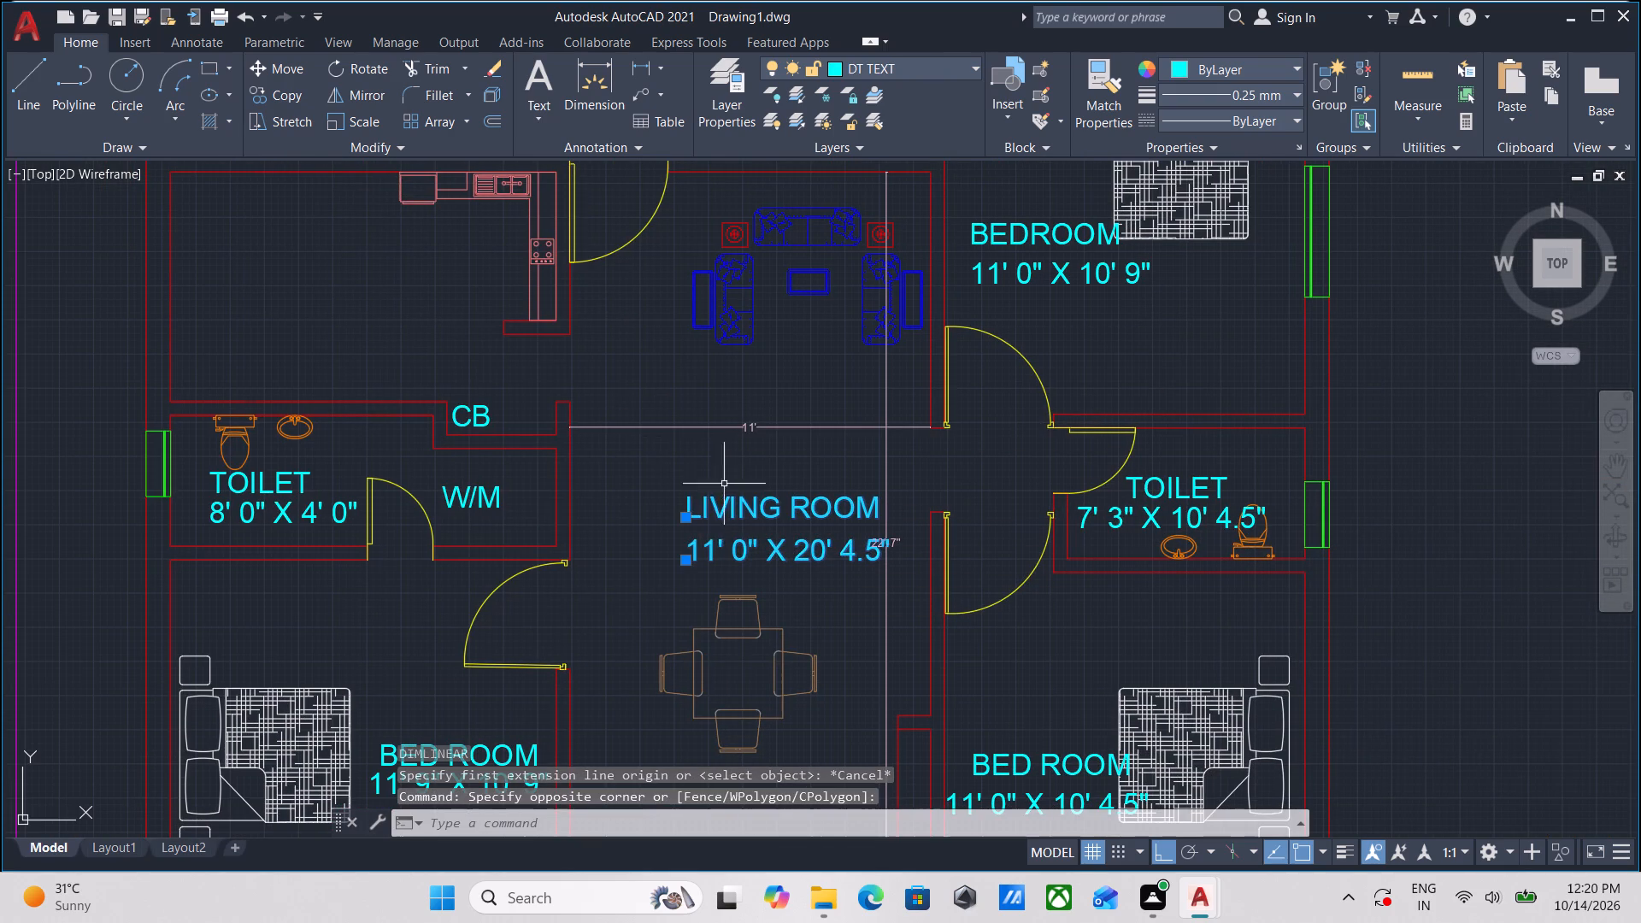
{"action": "left_click", "coordinate": [681, 564]}
{"action": "left_click", "coordinate": [638, 565]}
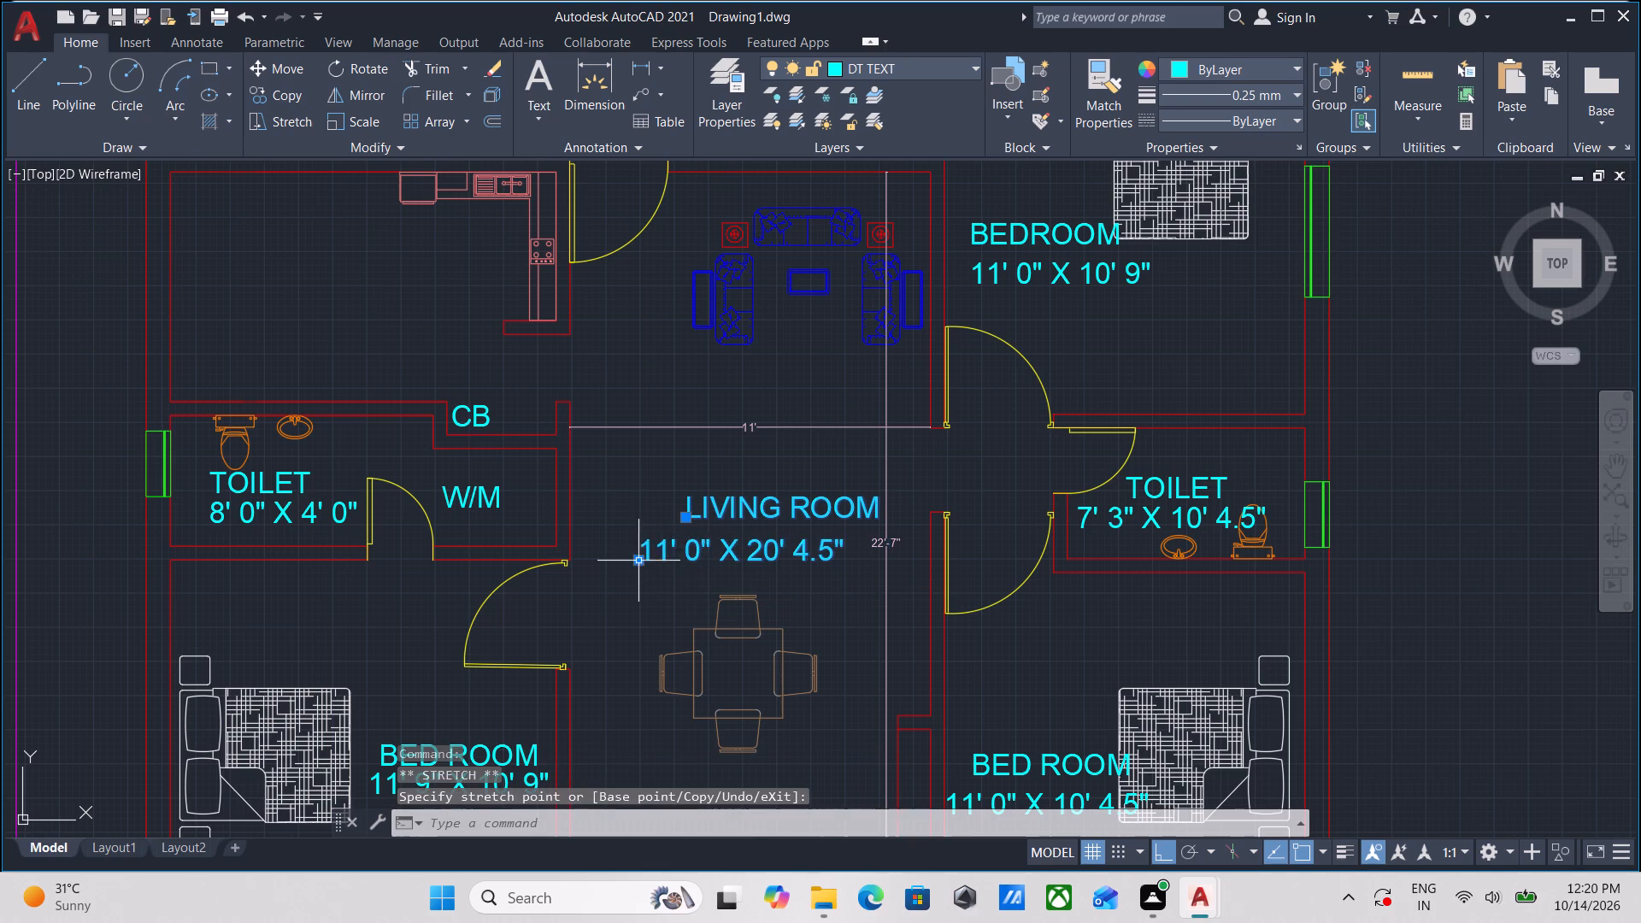
{"action": "key", "text": "Escape"}
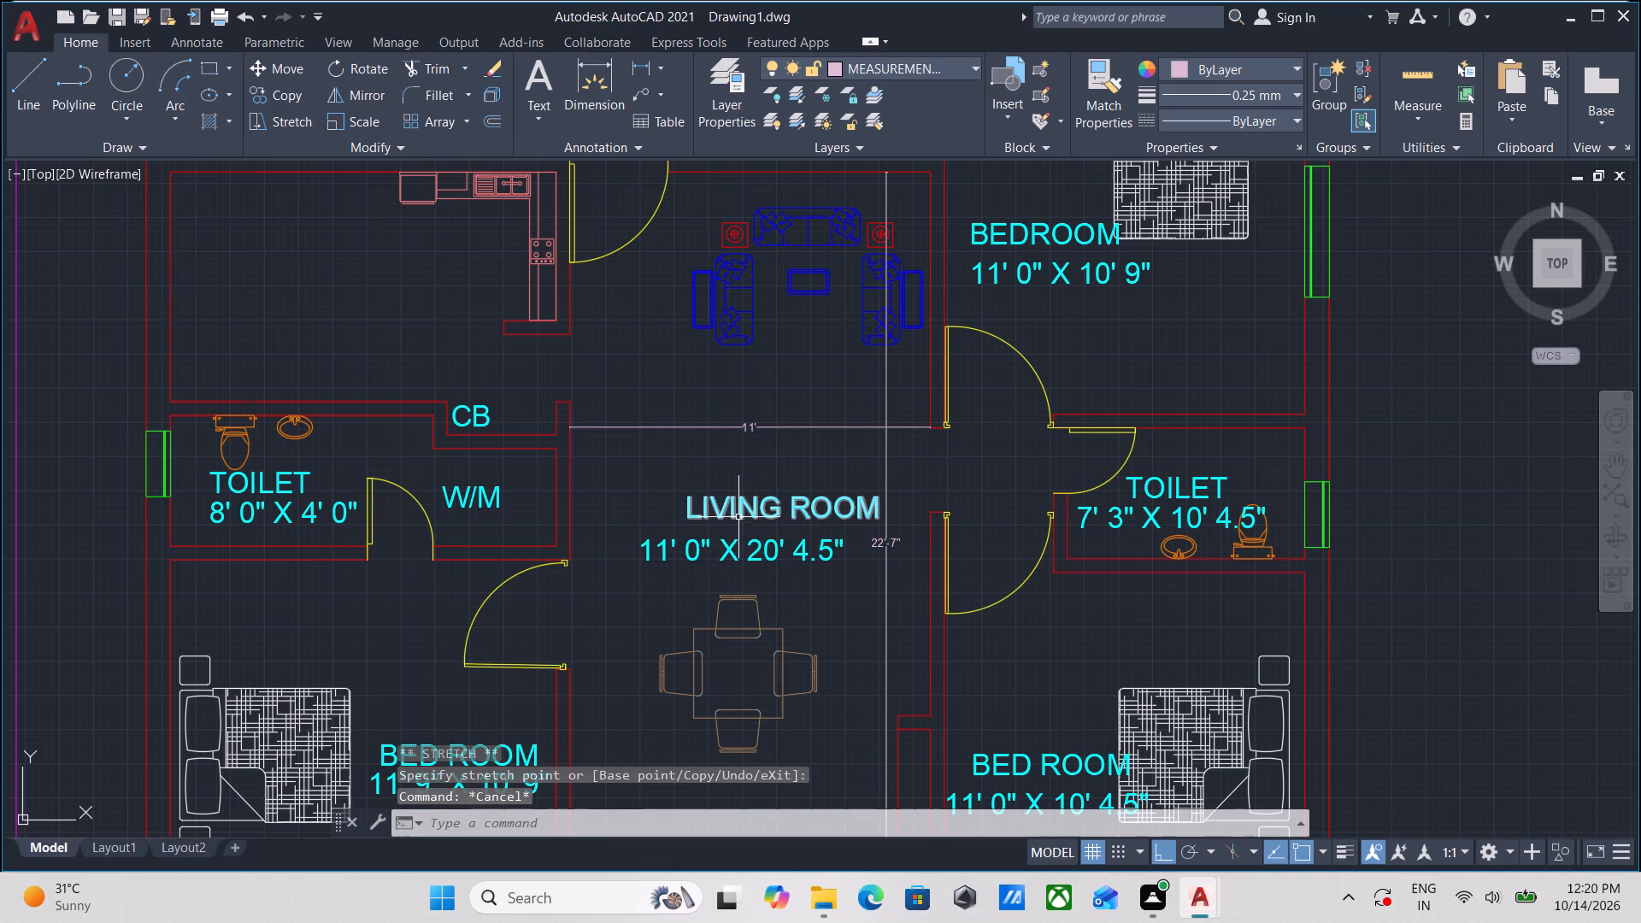
{"action": "left_click", "coordinate": [738, 517]}
{"action": "left_click", "coordinate": [687, 517]}
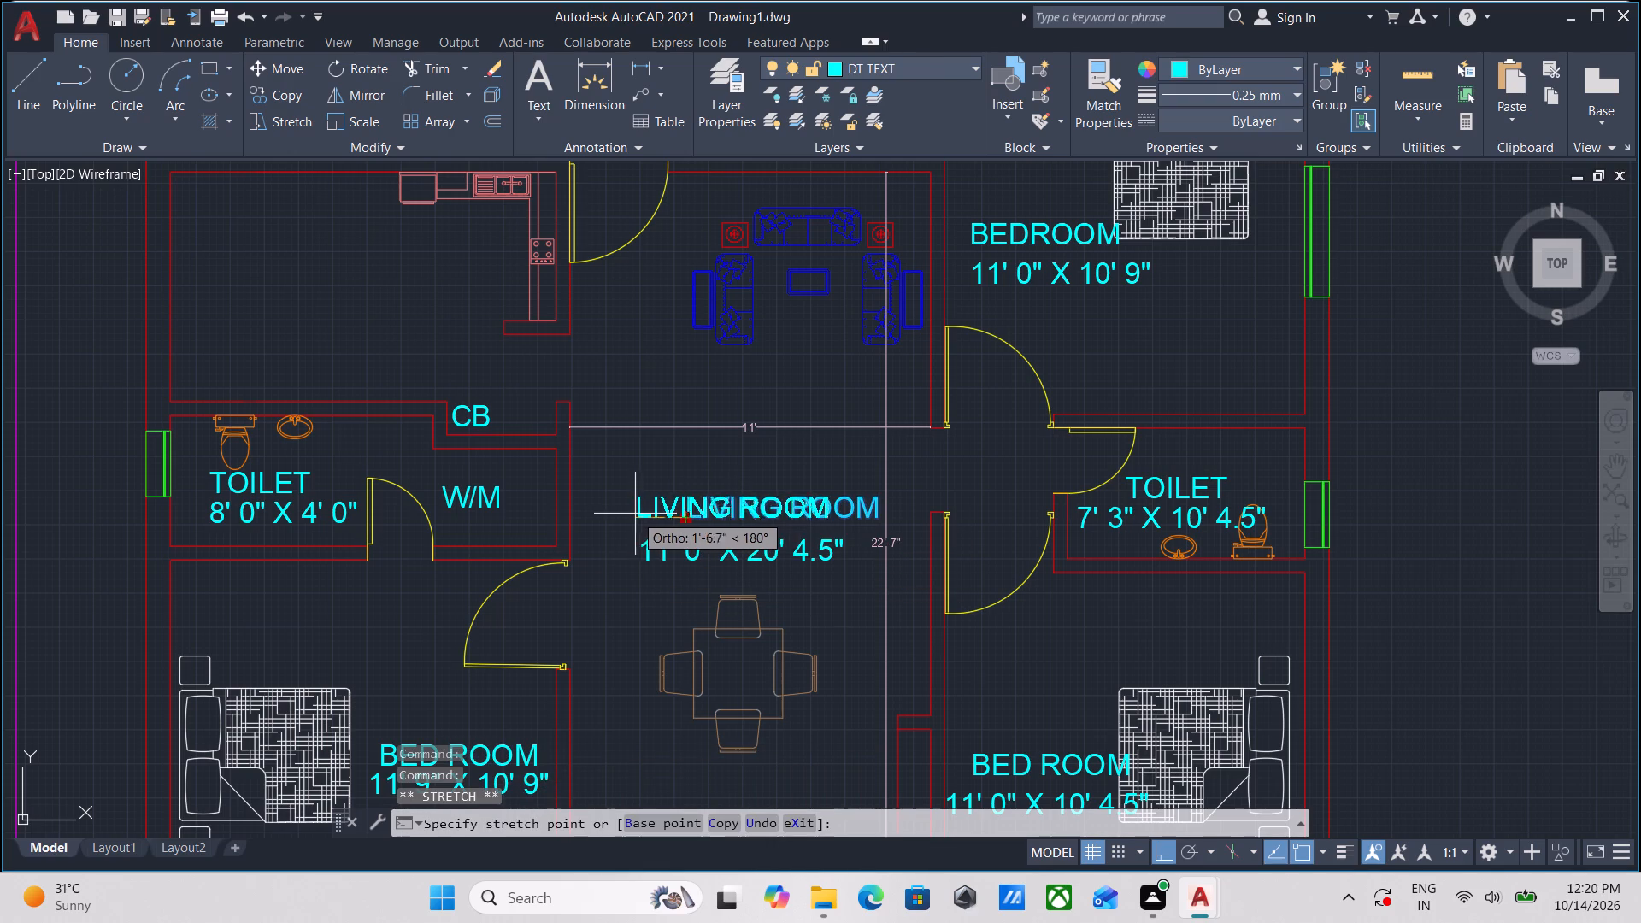
{"action": "left_click", "coordinate": [642, 514]}
{"action": "key", "text": "Escape"}
Change the size text under the lower LIVING ROOM label to 11' 0" X 22' 7".
{"action": "double_click", "coordinate": [757, 544]}
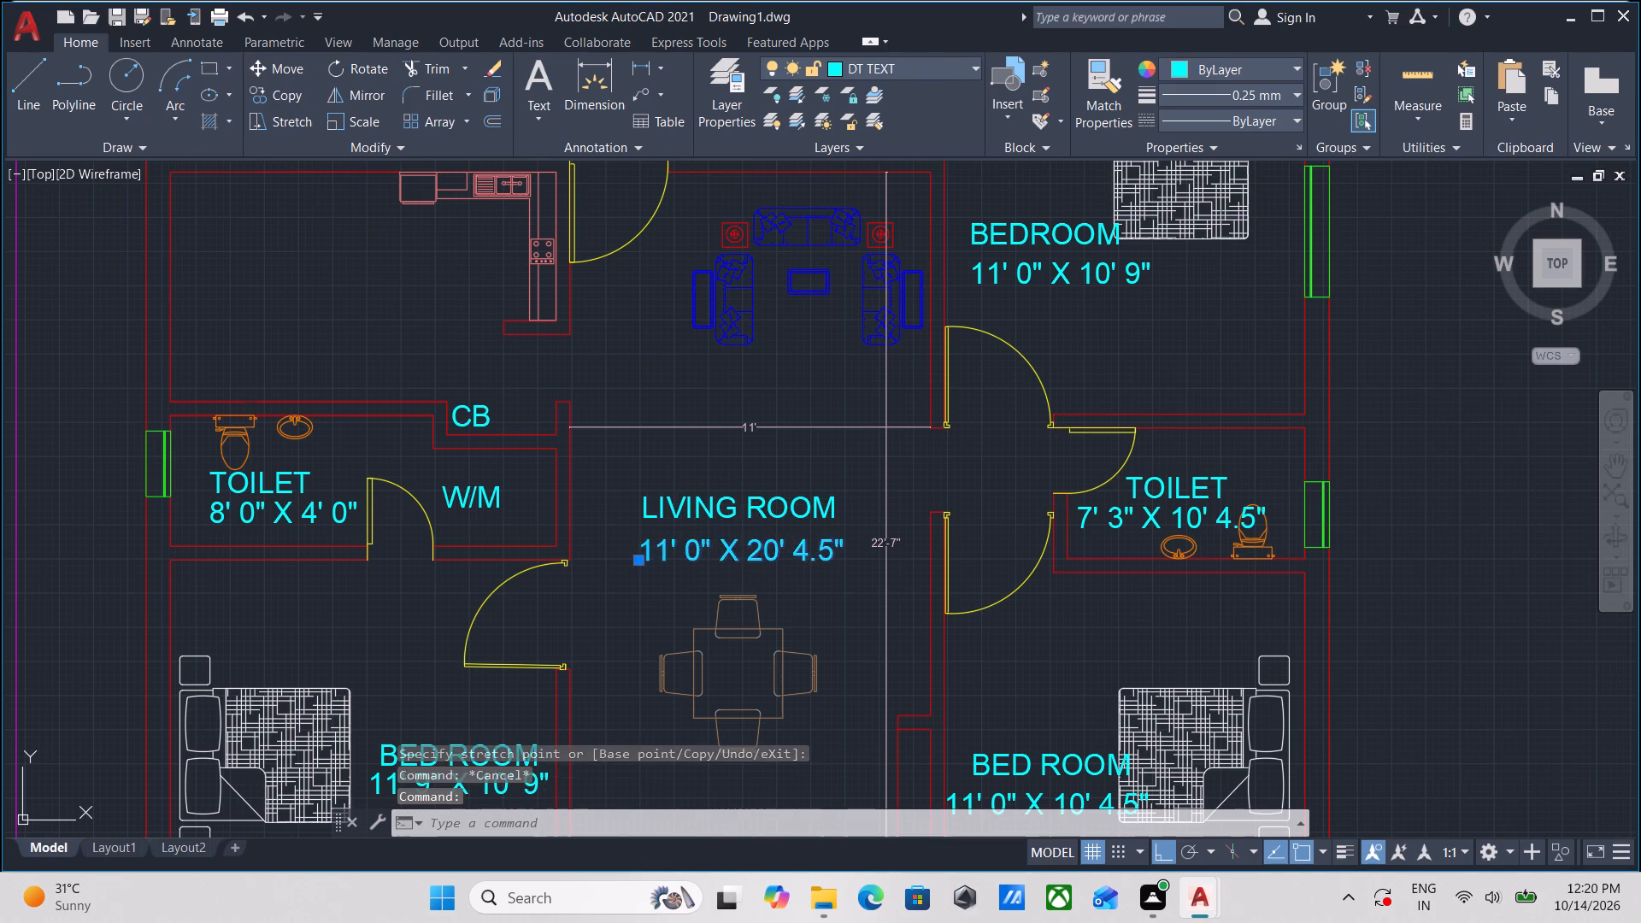
{"action": "left_click", "coordinate": [762, 544]}
{"action": "left_click", "coordinate": [785, 544]}
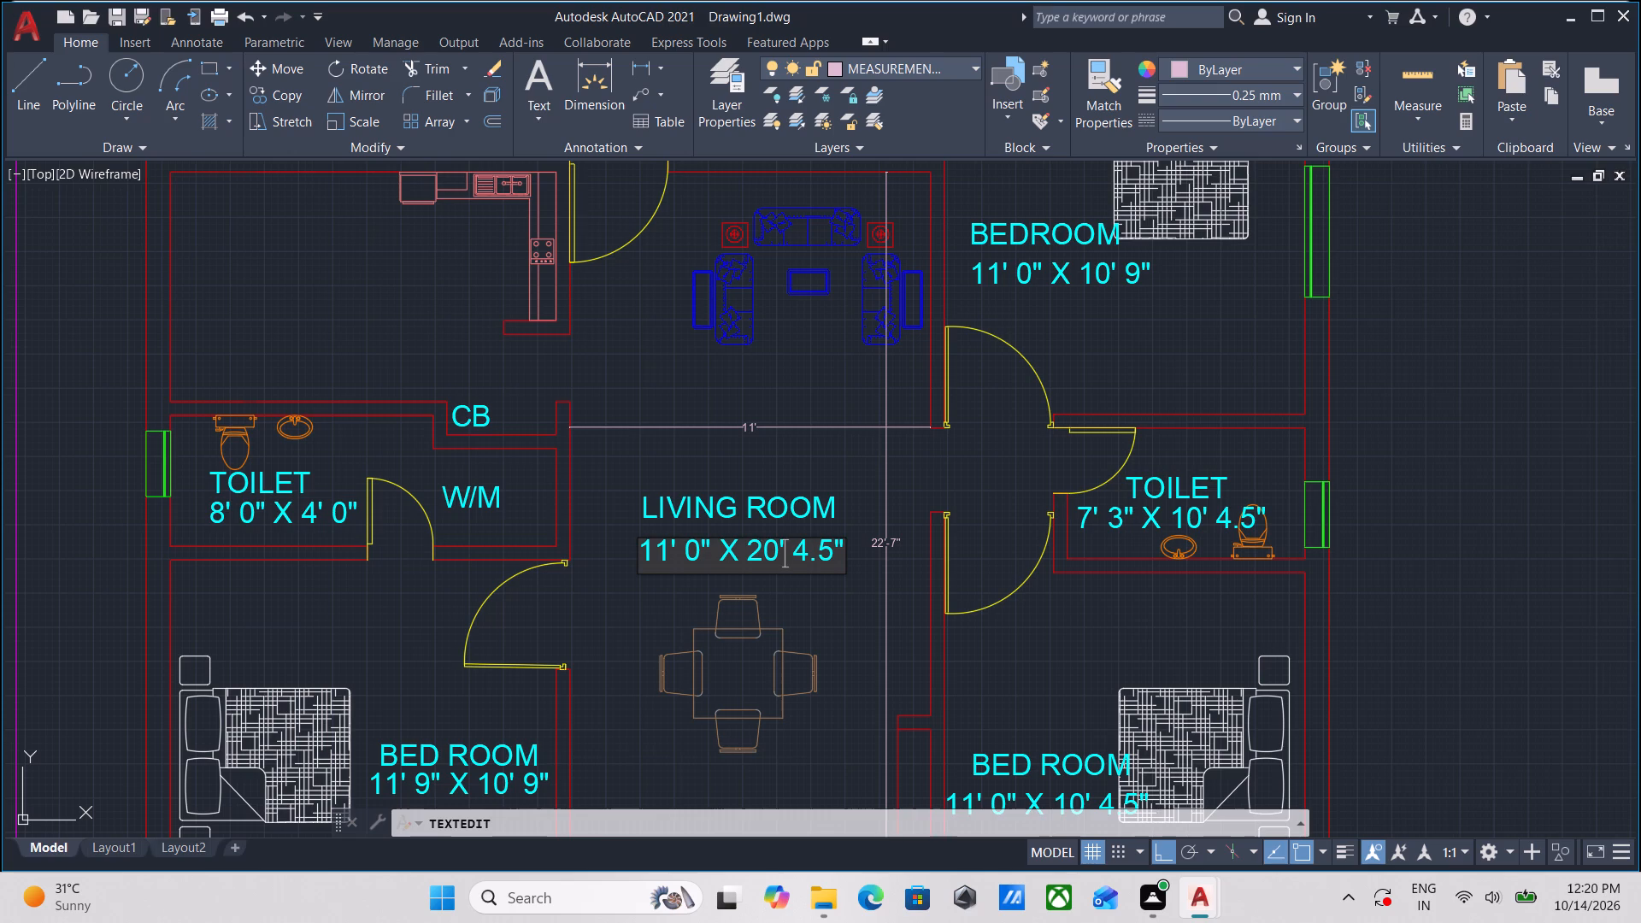
{"action": "key", "text": "BackSpace"}
{"action": "key", "text": "BackSpace"}
{"action": "key", "text": "2"}
{"action": "key", "text": "apostrophe"}
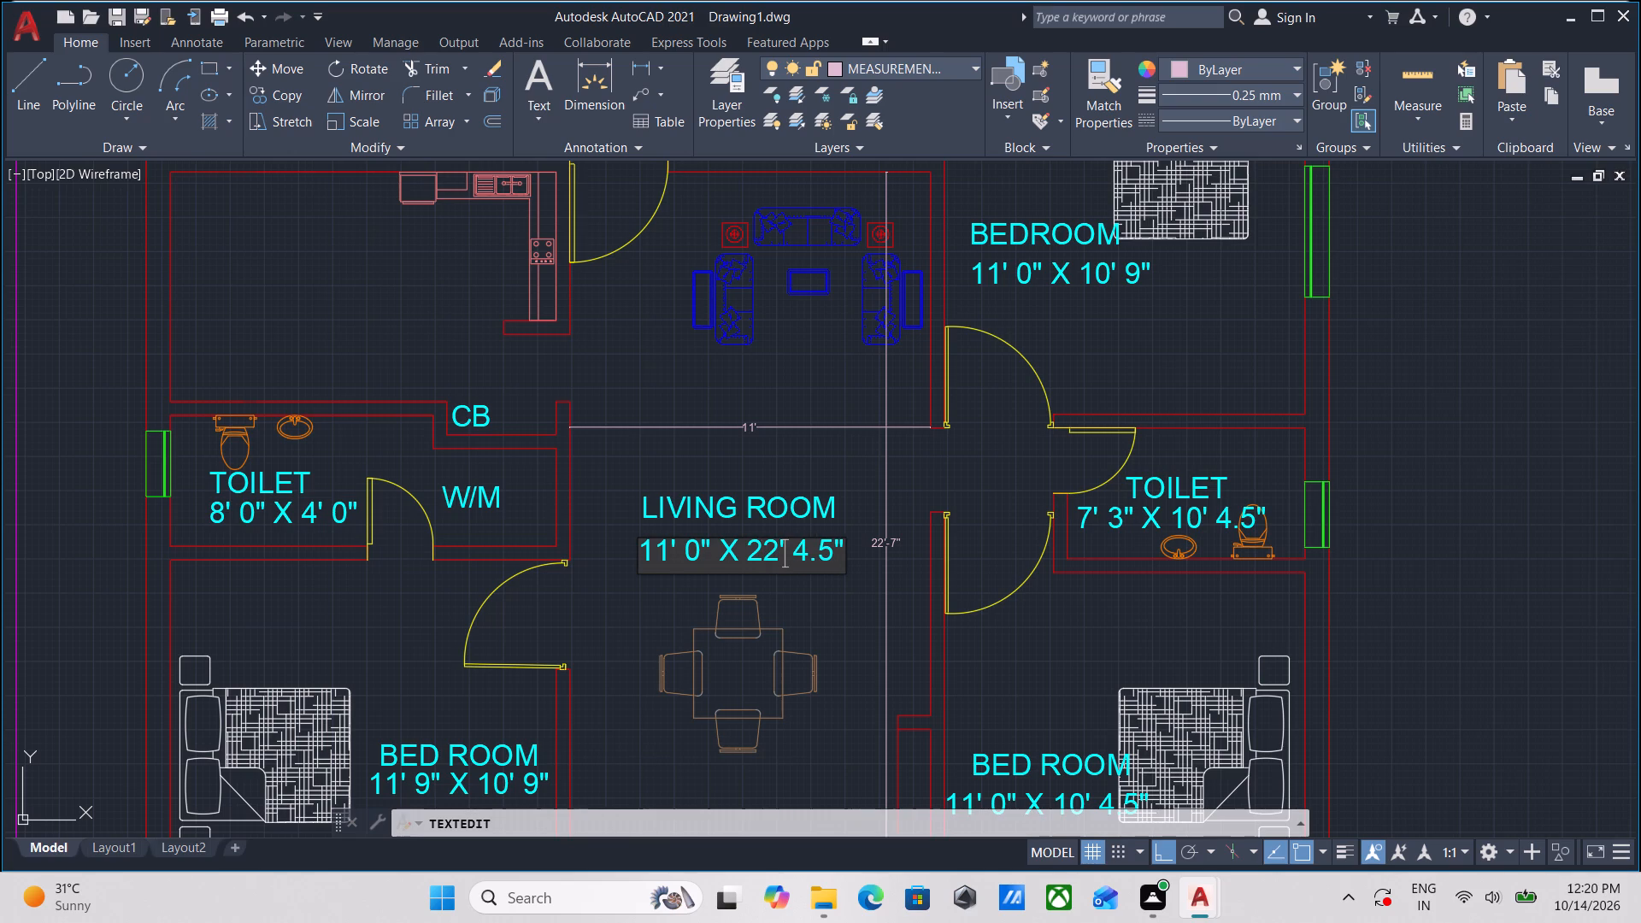
{"action": "left_click", "coordinate": [831, 552]}
{"action": "key", "text": "BackSpace"}
{"action": "key", "text": "BackSpace"}
{"action": "key", "text": "BackSpace"}
{"action": "key", "text": "7"}
{"action": "key", "text": "Return"}
{"action": "key", "text": "Return"}
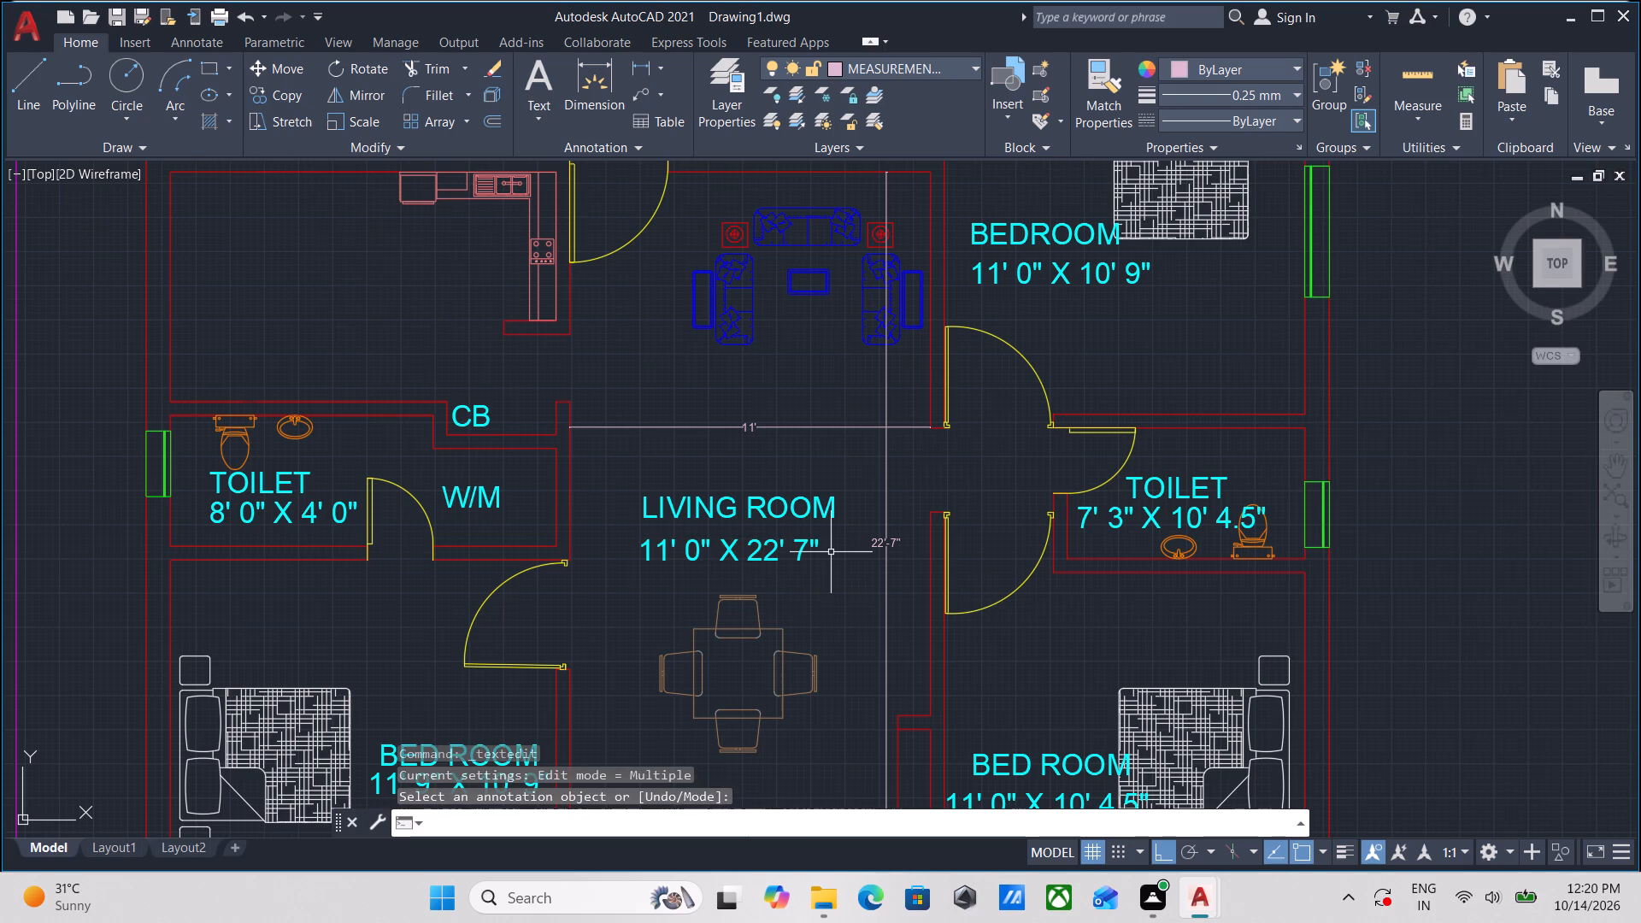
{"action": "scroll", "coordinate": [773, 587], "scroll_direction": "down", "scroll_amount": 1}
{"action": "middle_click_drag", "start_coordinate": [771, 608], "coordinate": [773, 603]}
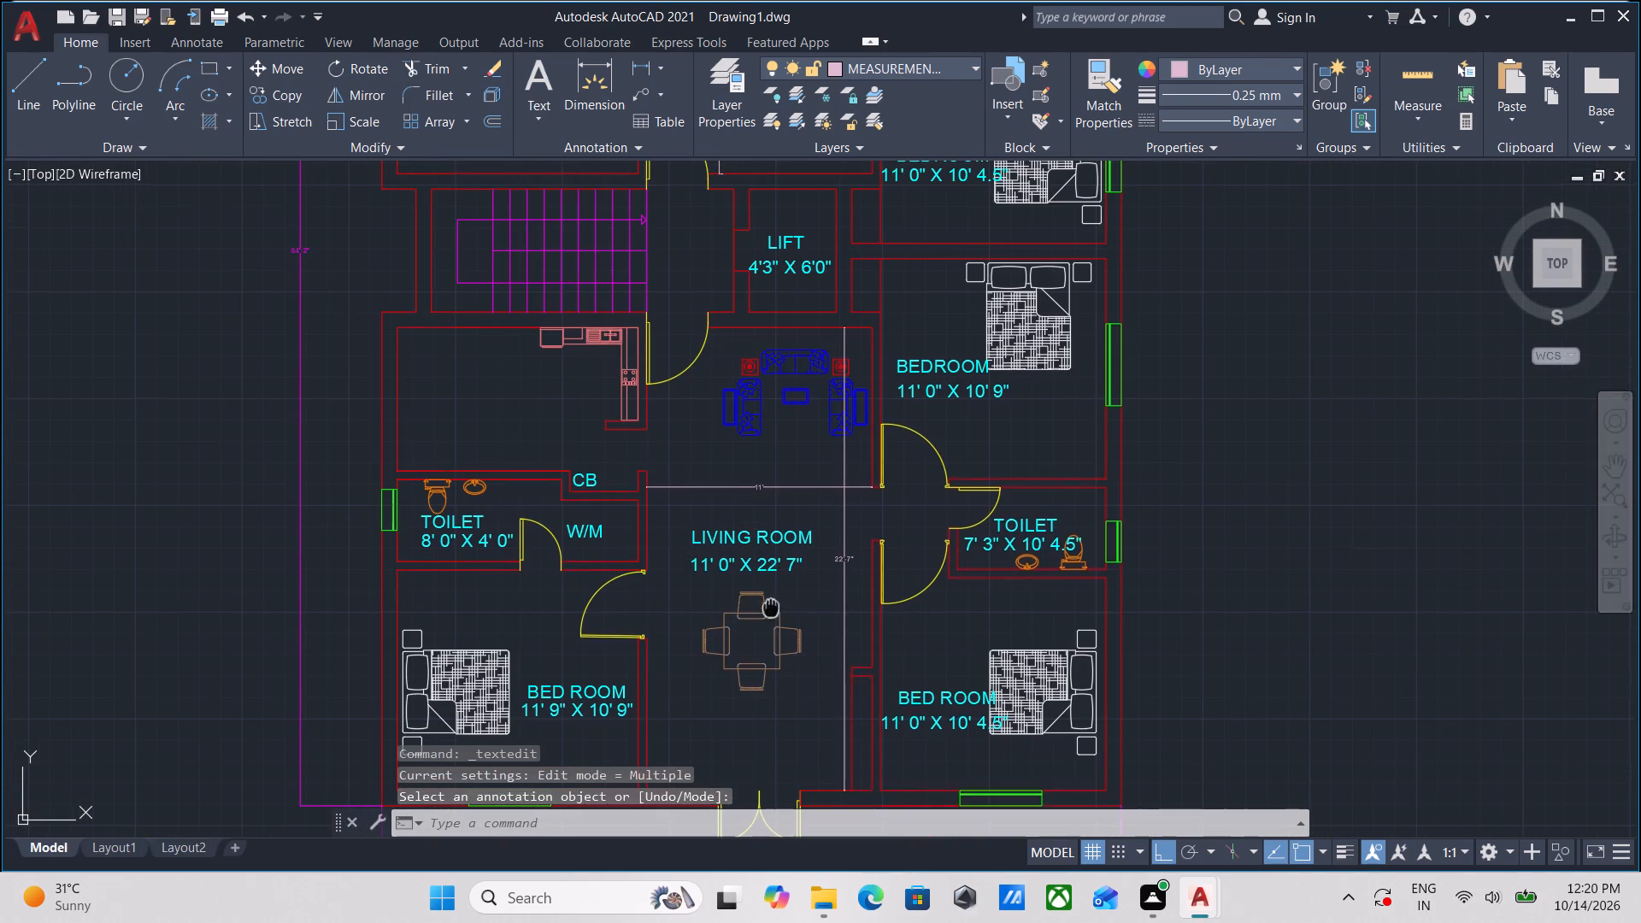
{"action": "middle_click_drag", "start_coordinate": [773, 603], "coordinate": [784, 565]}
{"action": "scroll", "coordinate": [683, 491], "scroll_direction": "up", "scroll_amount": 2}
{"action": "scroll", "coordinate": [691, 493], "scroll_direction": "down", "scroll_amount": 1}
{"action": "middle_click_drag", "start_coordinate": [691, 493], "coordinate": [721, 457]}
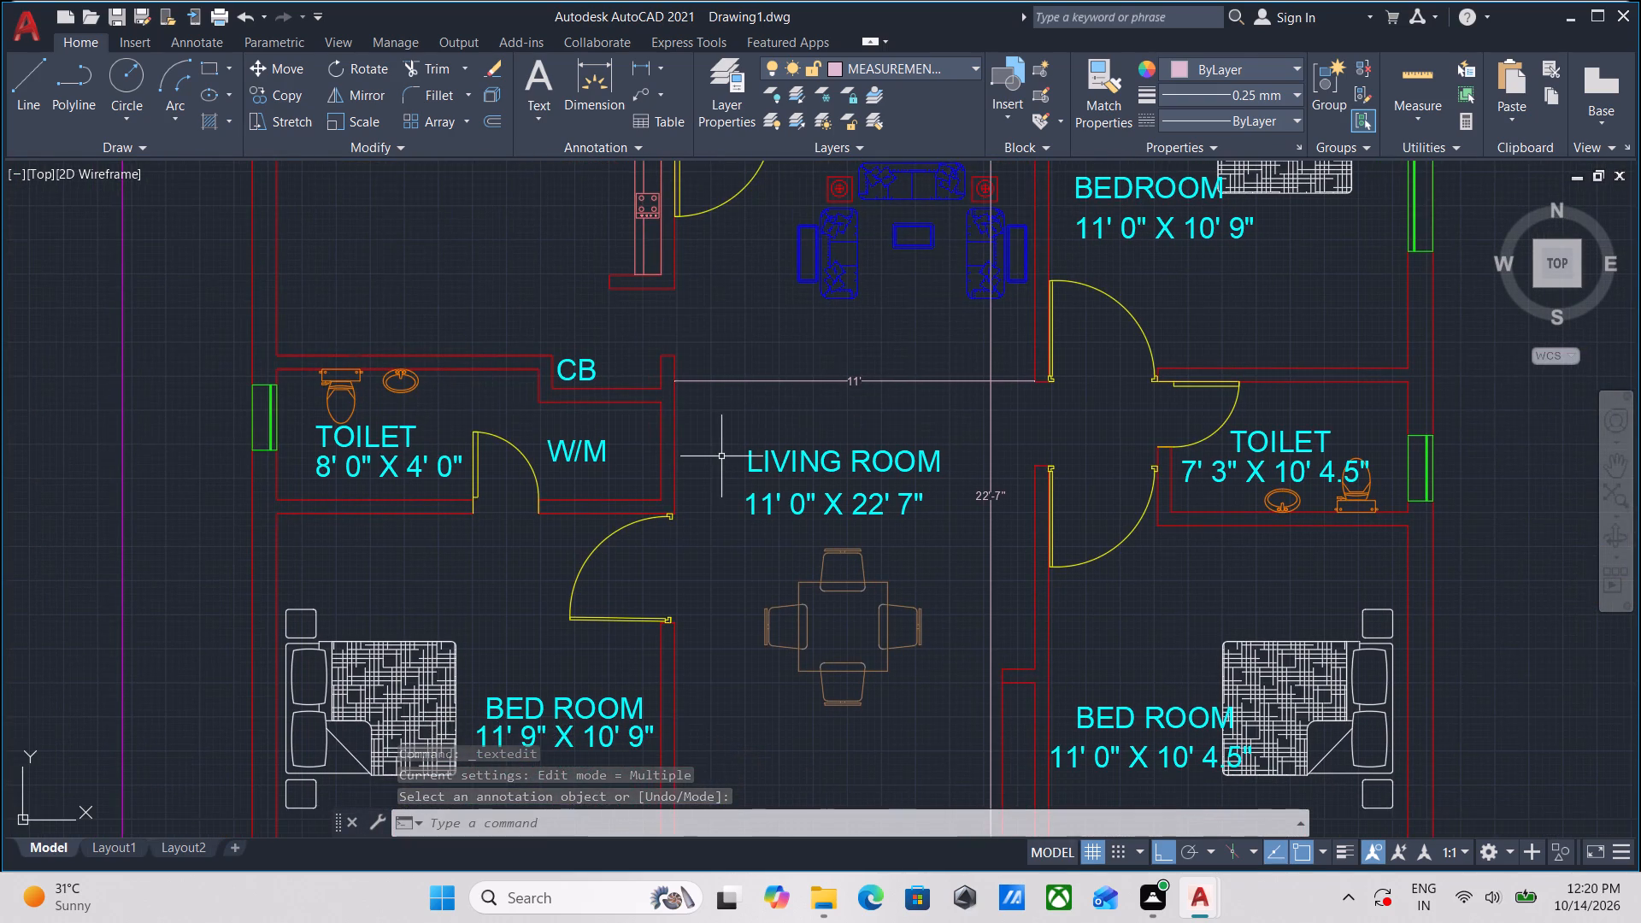
Examine the reworked plan copy and the neighbouring original plan for rooms that still lack dimensions.
{"action": "scroll", "coordinate": [721, 456], "scroll_direction": "down", "scroll_amount": 1}
{"action": "middle_click_drag", "start_coordinate": [722, 455], "coordinate": [768, 355]}
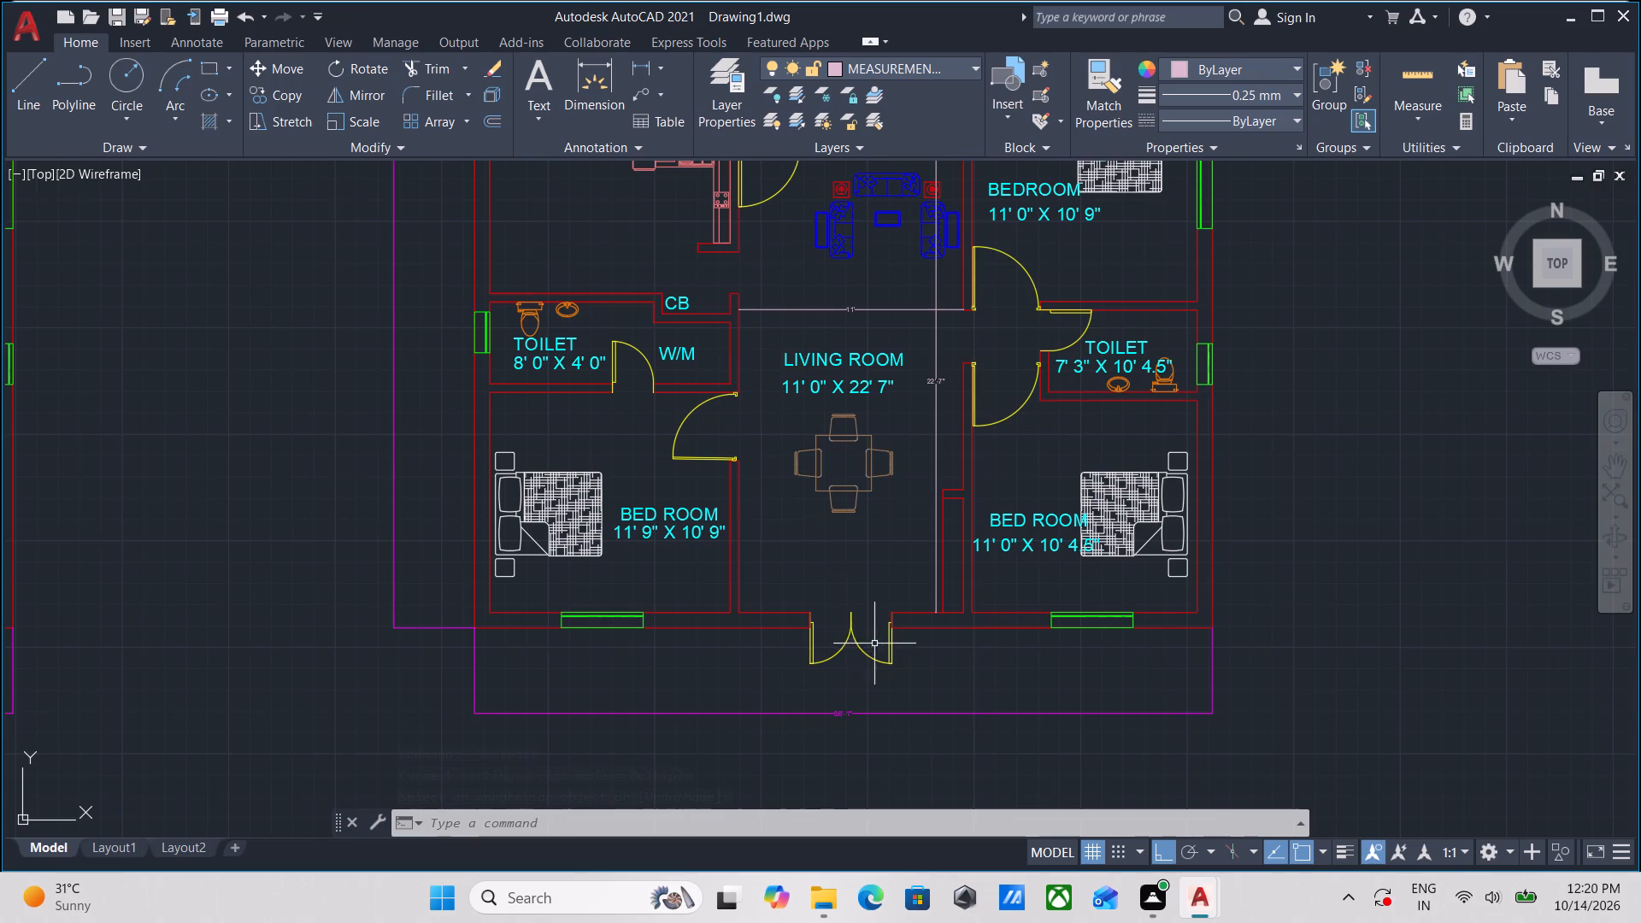
{"action": "middle_click_drag", "start_coordinate": [879, 635], "coordinate": [859, 594]}
{"action": "middle_click_drag", "start_coordinate": [842, 515], "coordinate": [835, 594]}
{"action": "scroll", "coordinate": [851, 557], "scroll_direction": "down", "scroll_amount": 1}
{"action": "middle_click_drag", "start_coordinate": [851, 557], "coordinate": [851, 618]}
{"action": "middle_click_drag", "start_coordinate": [703, 439], "coordinate": [826, 368]}
{"action": "middle_click_drag", "start_coordinate": [773, 405], "coordinate": [999, 453]}
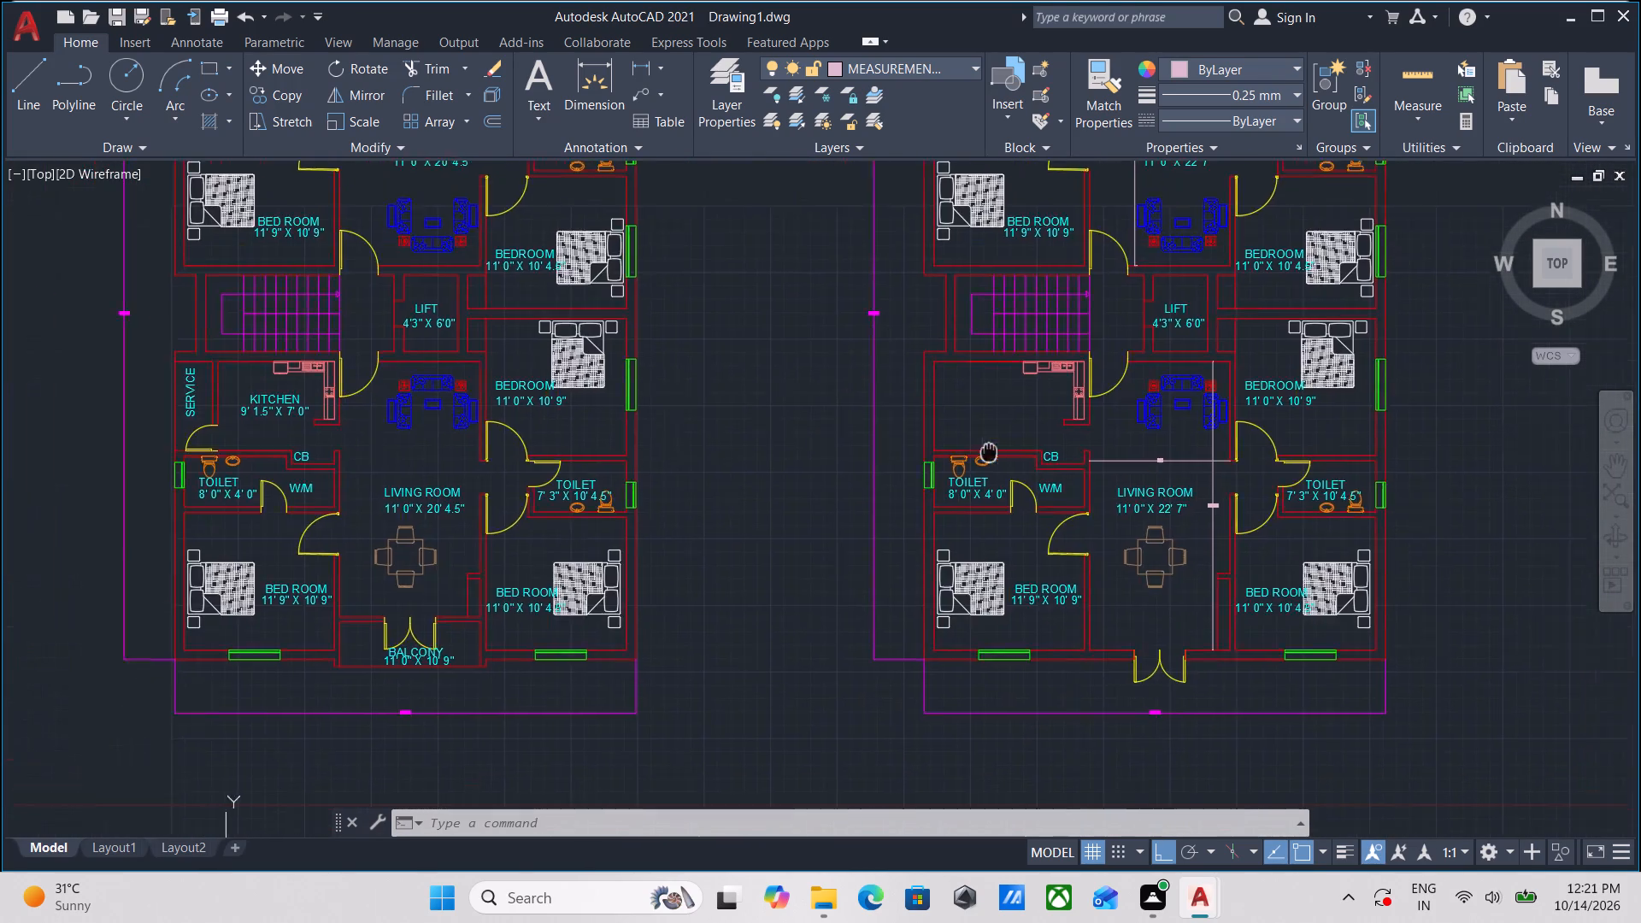
{"action": "middle_click_drag", "start_coordinate": [999, 453], "coordinate": [1023, 455]}
{"action": "middle_click_drag", "start_coordinate": [668, 466], "coordinate": [872, 528]}
{"action": "middle_click_drag", "start_coordinate": [680, 442], "coordinate": [687, 592]}
{"action": "middle_click_drag", "start_coordinate": [626, 278], "coordinate": [624, 397]}
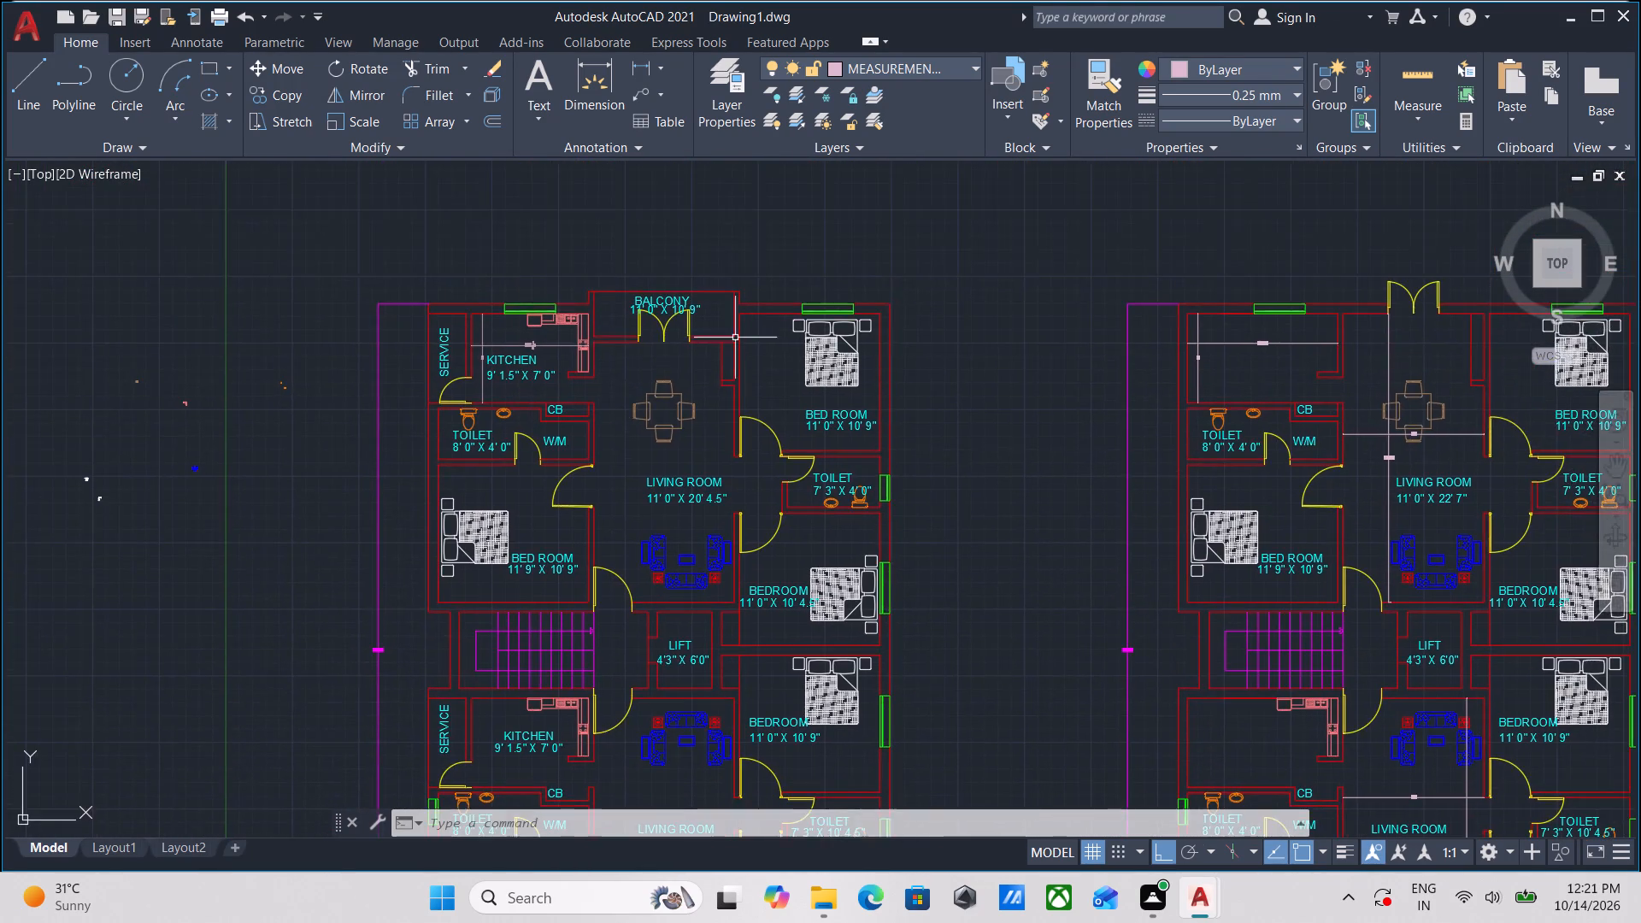
{"action": "scroll", "coordinate": [825, 335], "scroll_direction": "up", "scroll_amount": 2}
{"action": "middle_click_drag", "start_coordinate": [716, 409], "coordinate": [828, 369]}
{"action": "middle_click_drag", "start_coordinate": [696, 385], "coordinate": [841, 338]}
{"action": "scroll", "coordinate": [843, 336], "scroll_direction": "down", "scroll_amount": 1}
{"action": "middle_click_drag", "start_coordinate": [843, 336], "coordinate": [878, 293]}
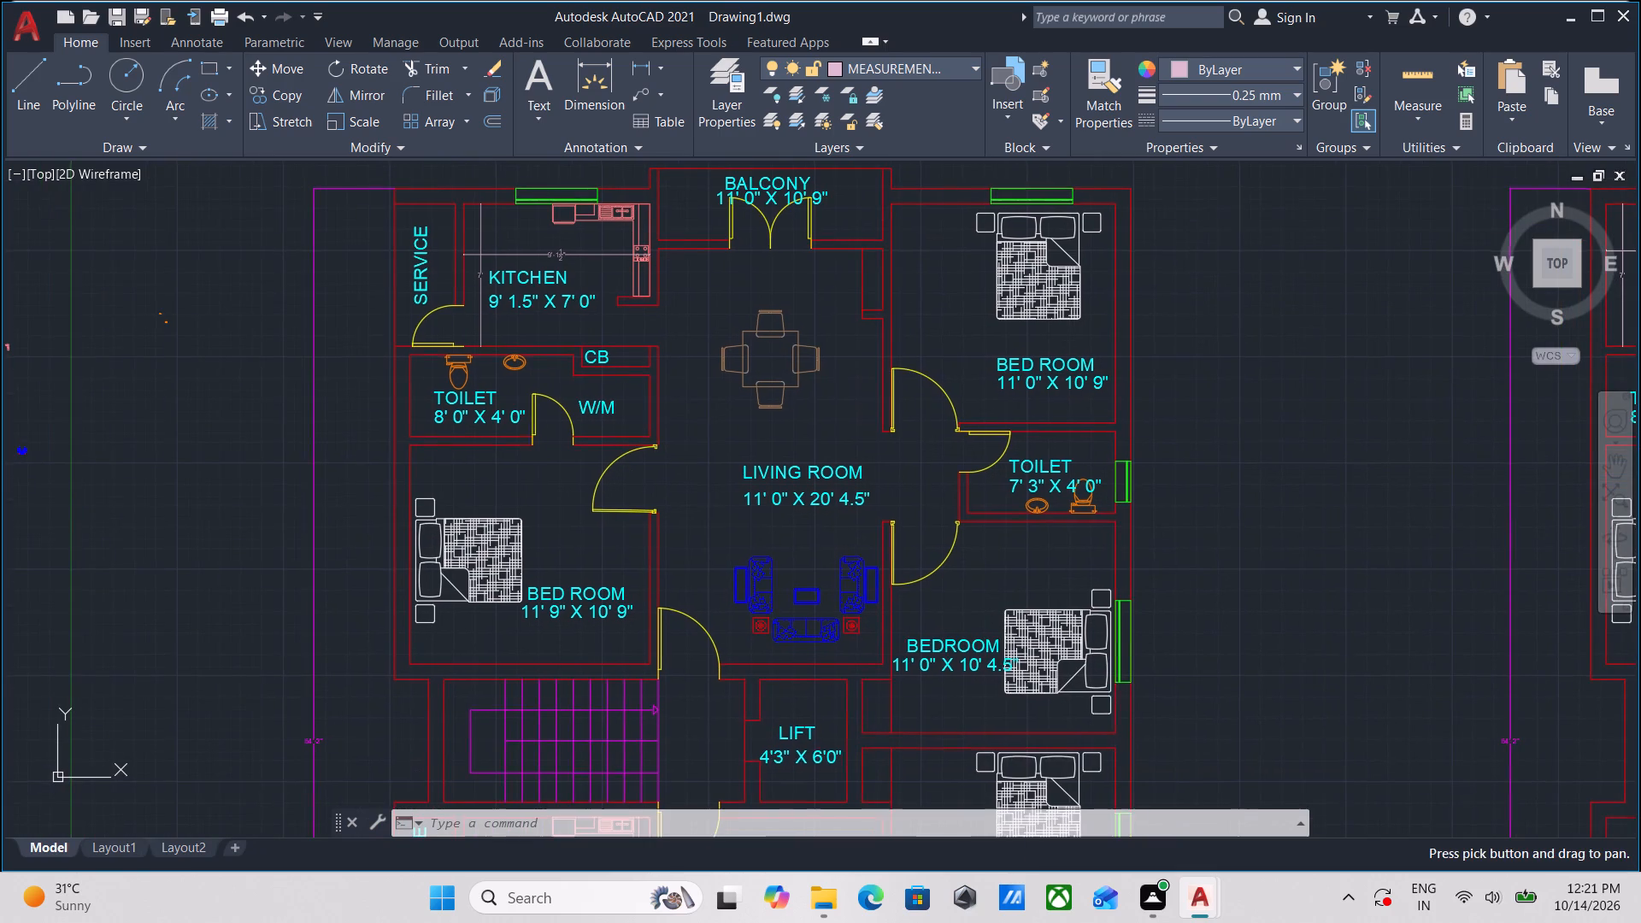
With repeated linear dimensioning, add a vertical dimension between the top and bottom inner wall lines of the original plan's upper-right BED ROOM, along its right wall.
{"action": "type", "text": "MU"}
{"action": "key", "text": "Return"}
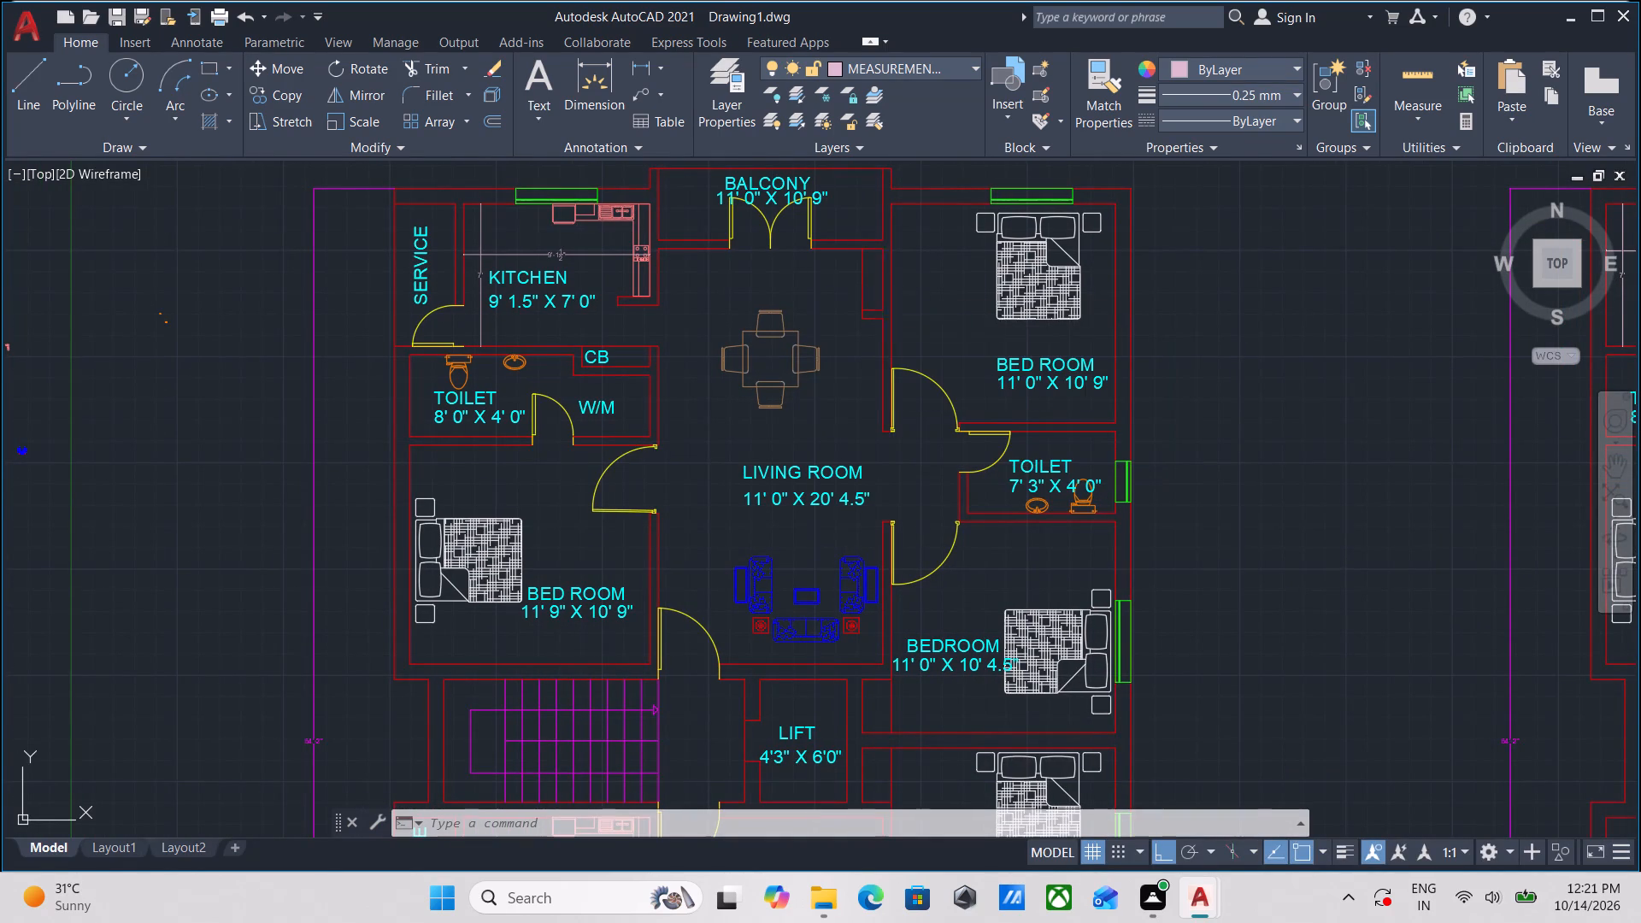
{"action": "type", "text": "DLI"}
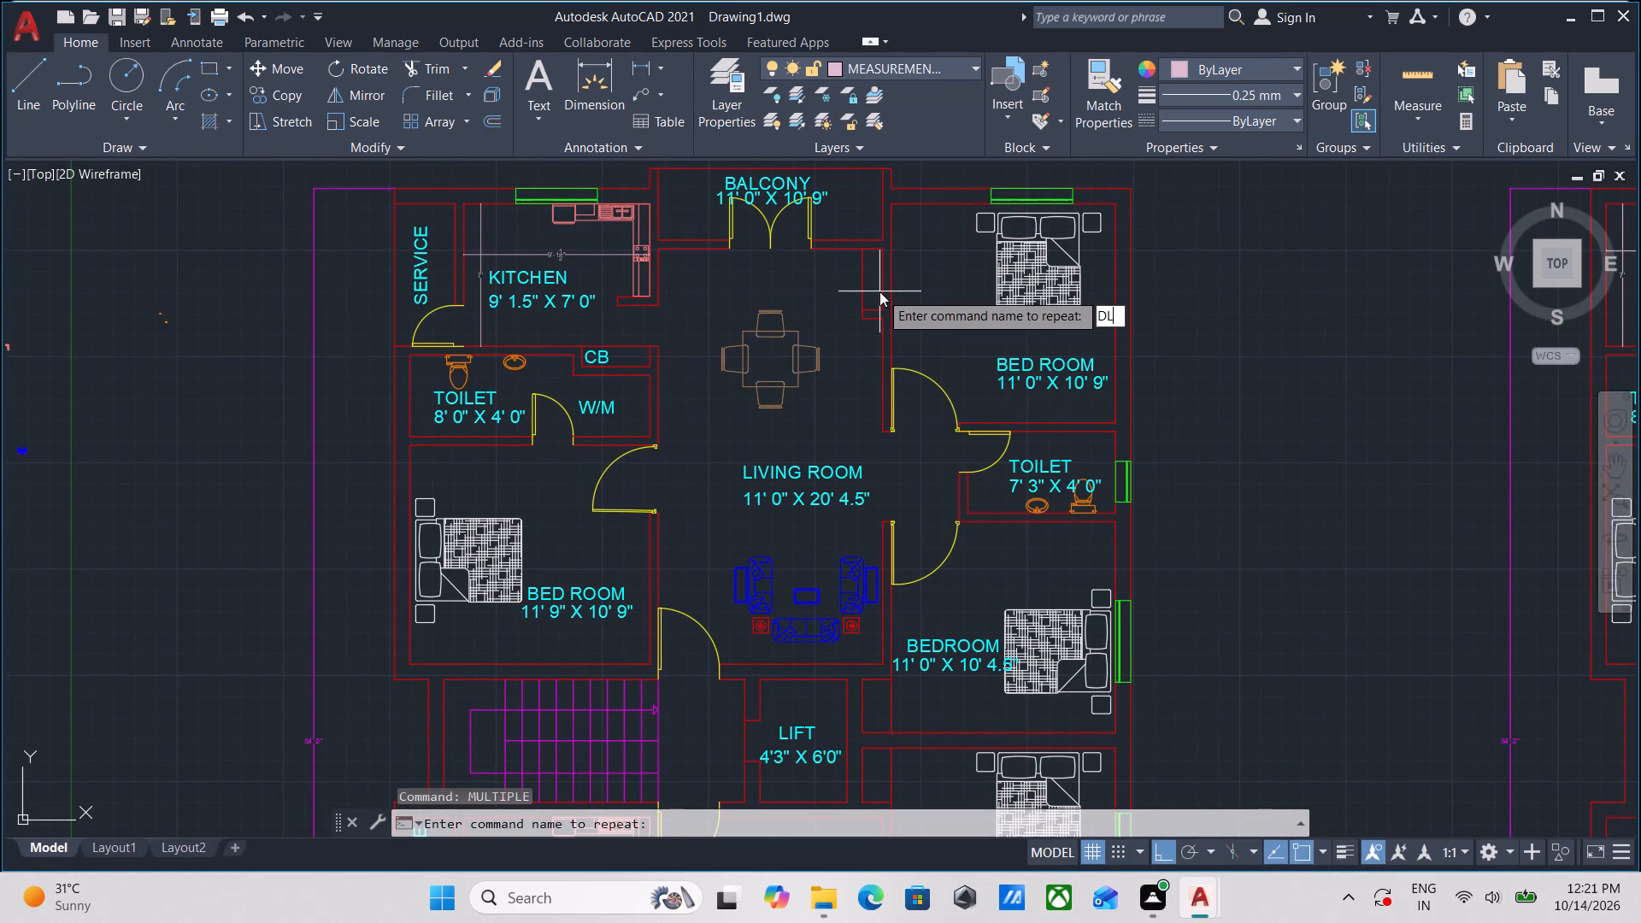
{"action": "key", "text": "Return"}
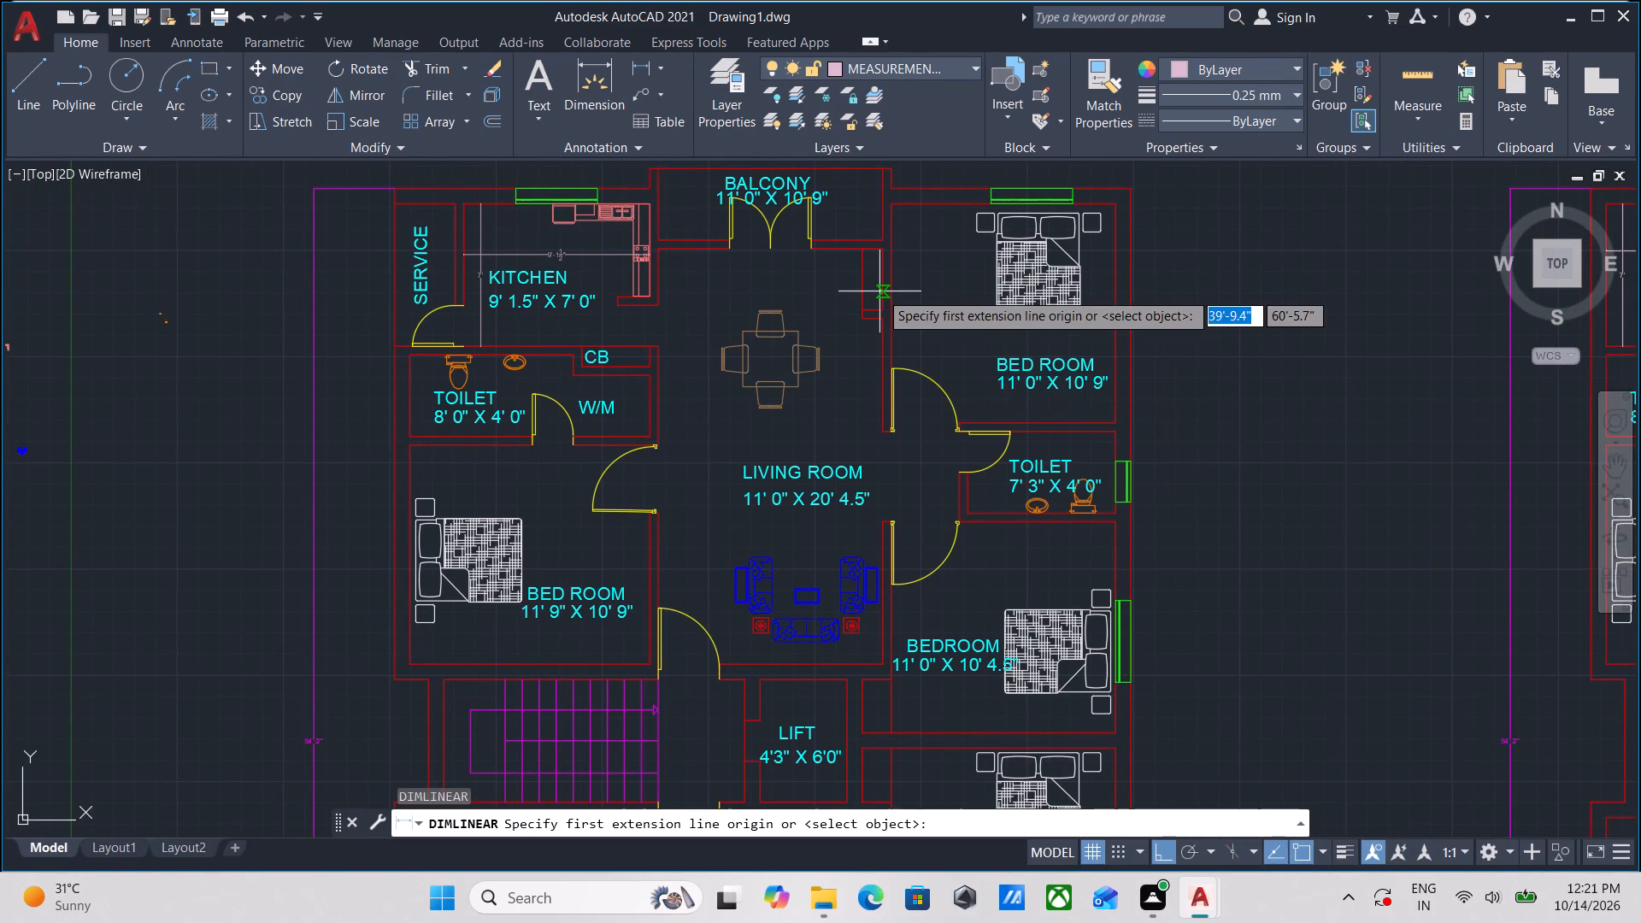
{"action": "scroll", "coordinate": [657, 271], "scroll_direction": "up", "scroll_amount": 1}
{"action": "scroll", "coordinate": [663, 280], "scroll_direction": "down", "scroll_amount": 1}
{"action": "middle_click_drag", "start_coordinate": [766, 309], "coordinate": [558, 332]}
{"action": "scroll", "coordinate": [750, 277], "scroll_direction": "up", "scroll_amount": 2}
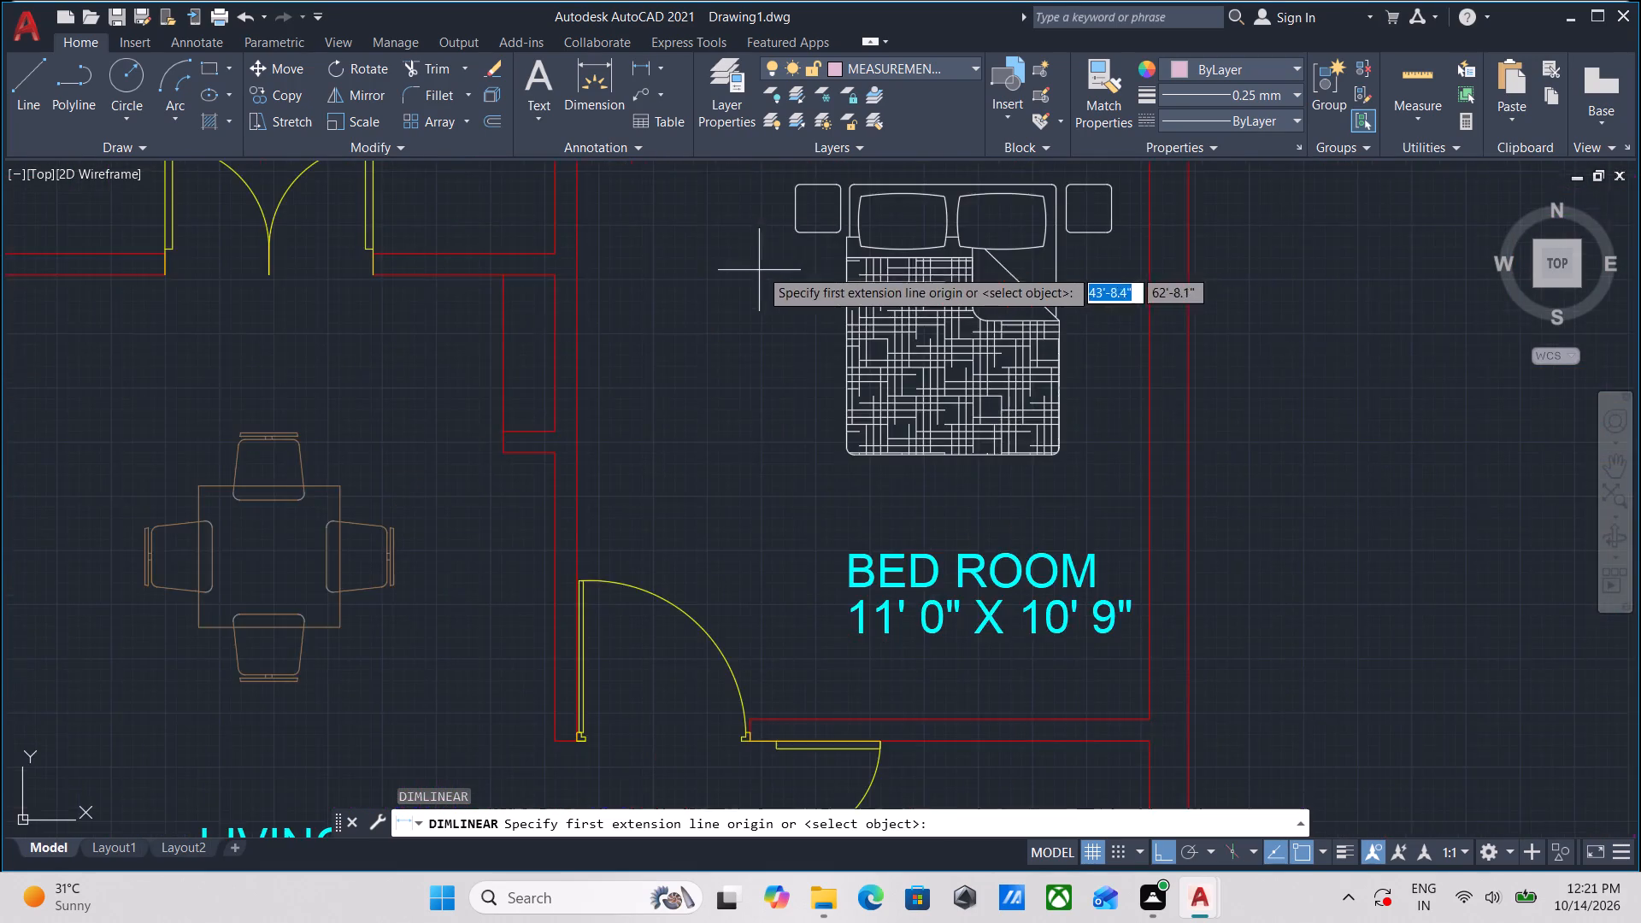
{"action": "scroll", "coordinate": [768, 262], "scroll_direction": "down", "scroll_amount": 1}
{"action": "middle_click_drag", "start_coordinate": [753, 289], "coordinate": [758, 266]}
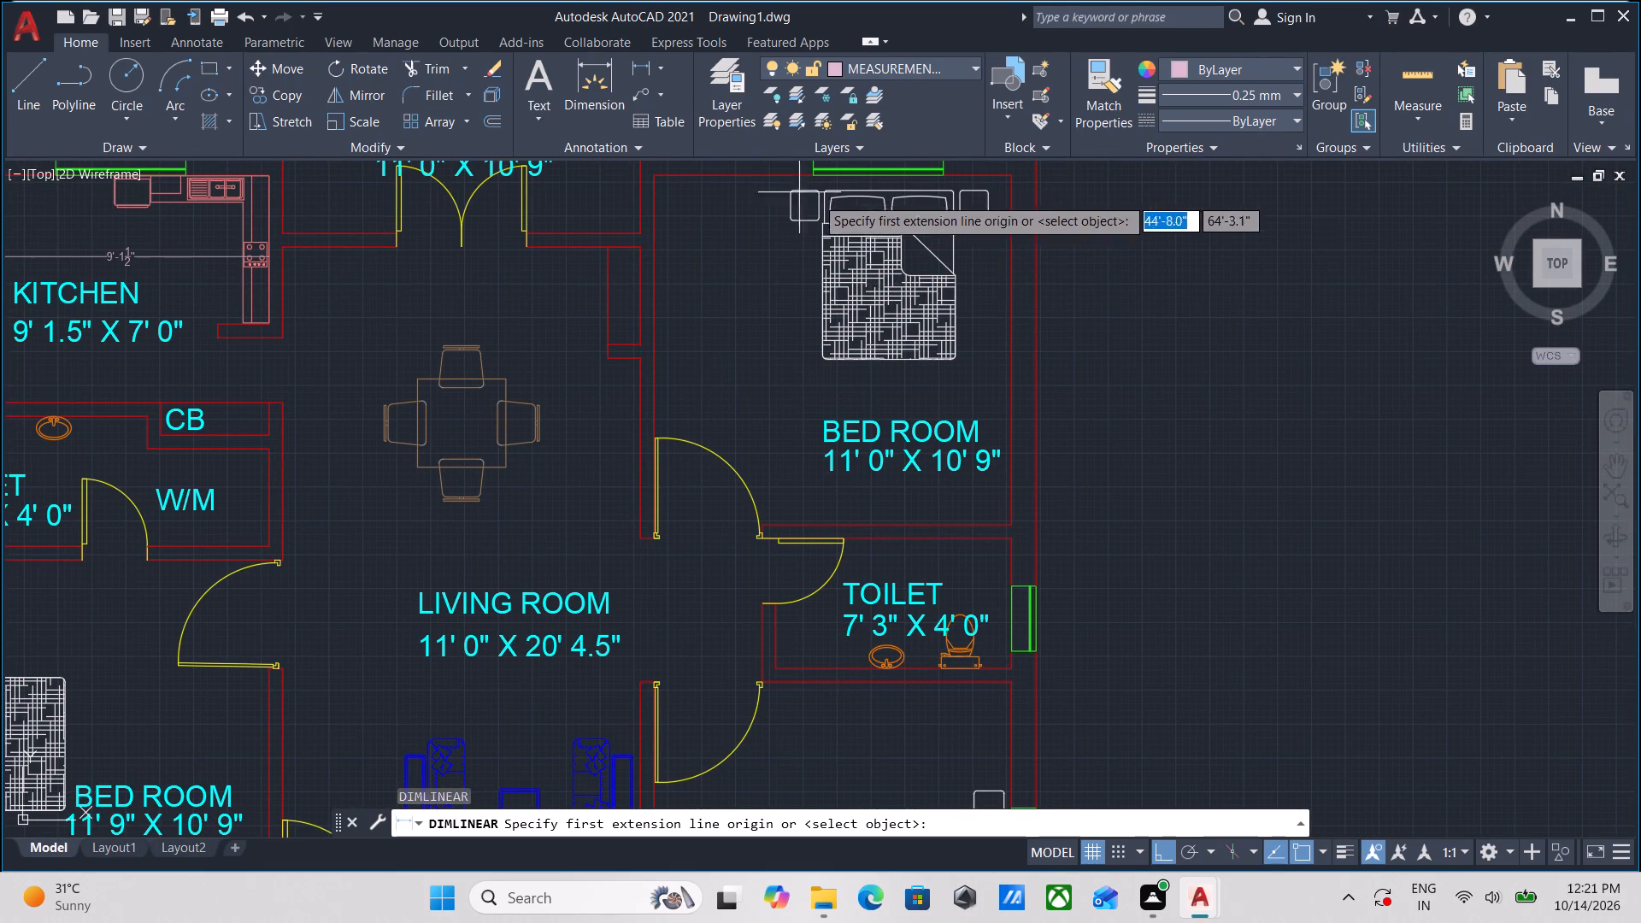
{"action": "scroll", "coordinate": [1015, 209], "scroll_direction": "up", "scroll_amount": 2}
{"action": "middle_click_drag", "start_coordinate": [970, 185], "coordinate": [944, 299]}
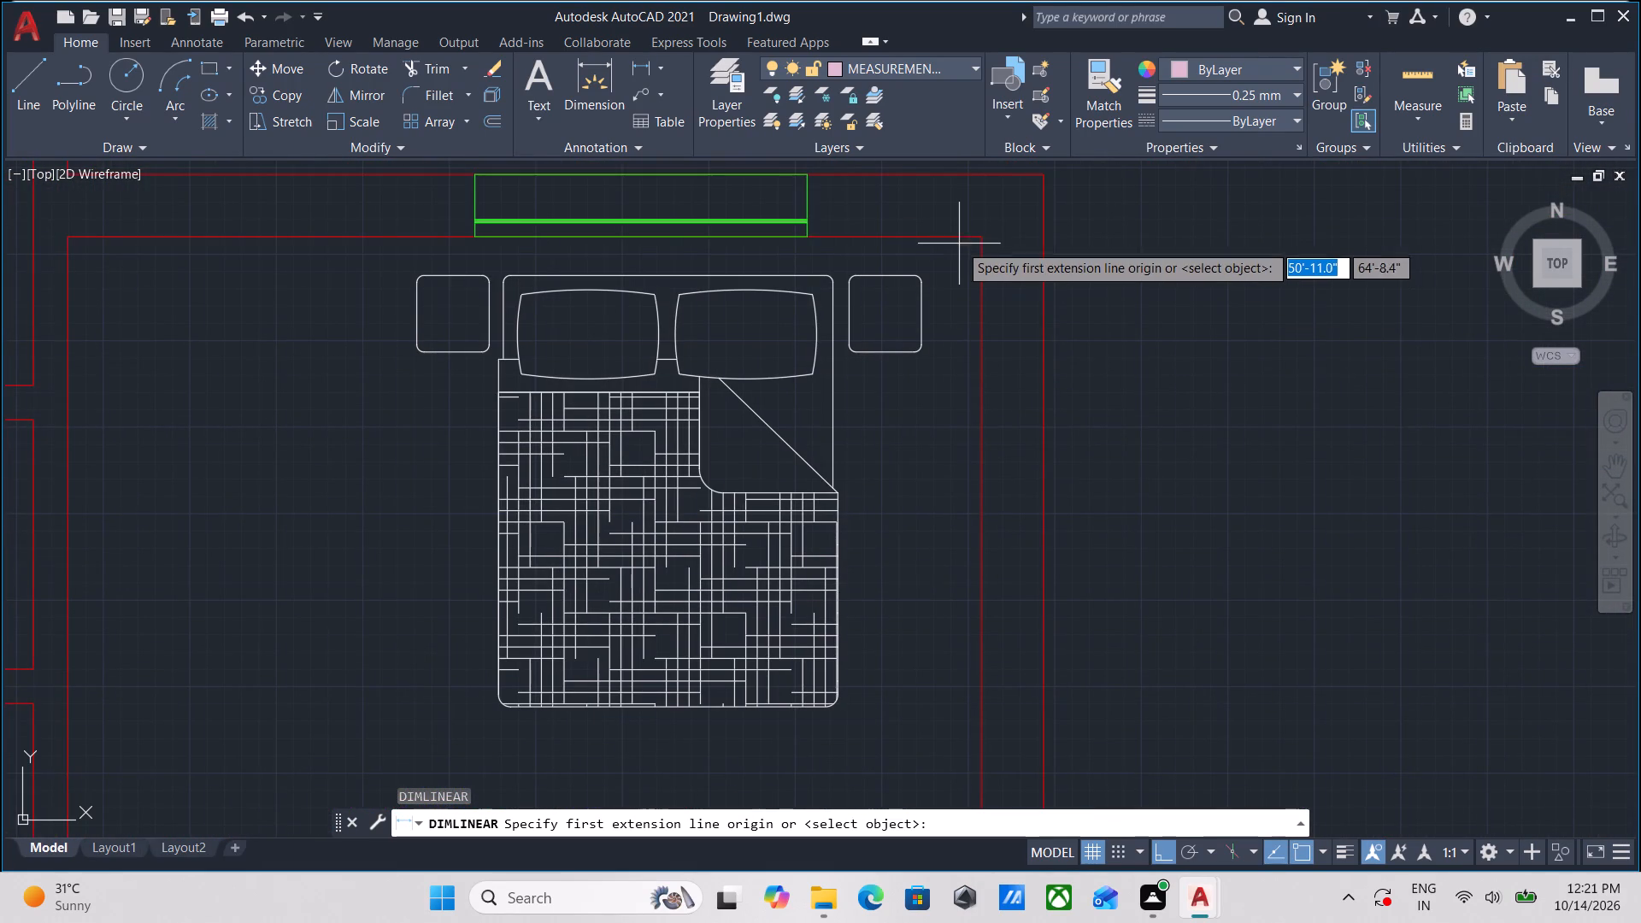
{"action": "left_click", "coordinate": [962, 240]}
{"action": "middle_click_drag", "start_coordinate": [939, 434], "coordinate": [939, 427]}
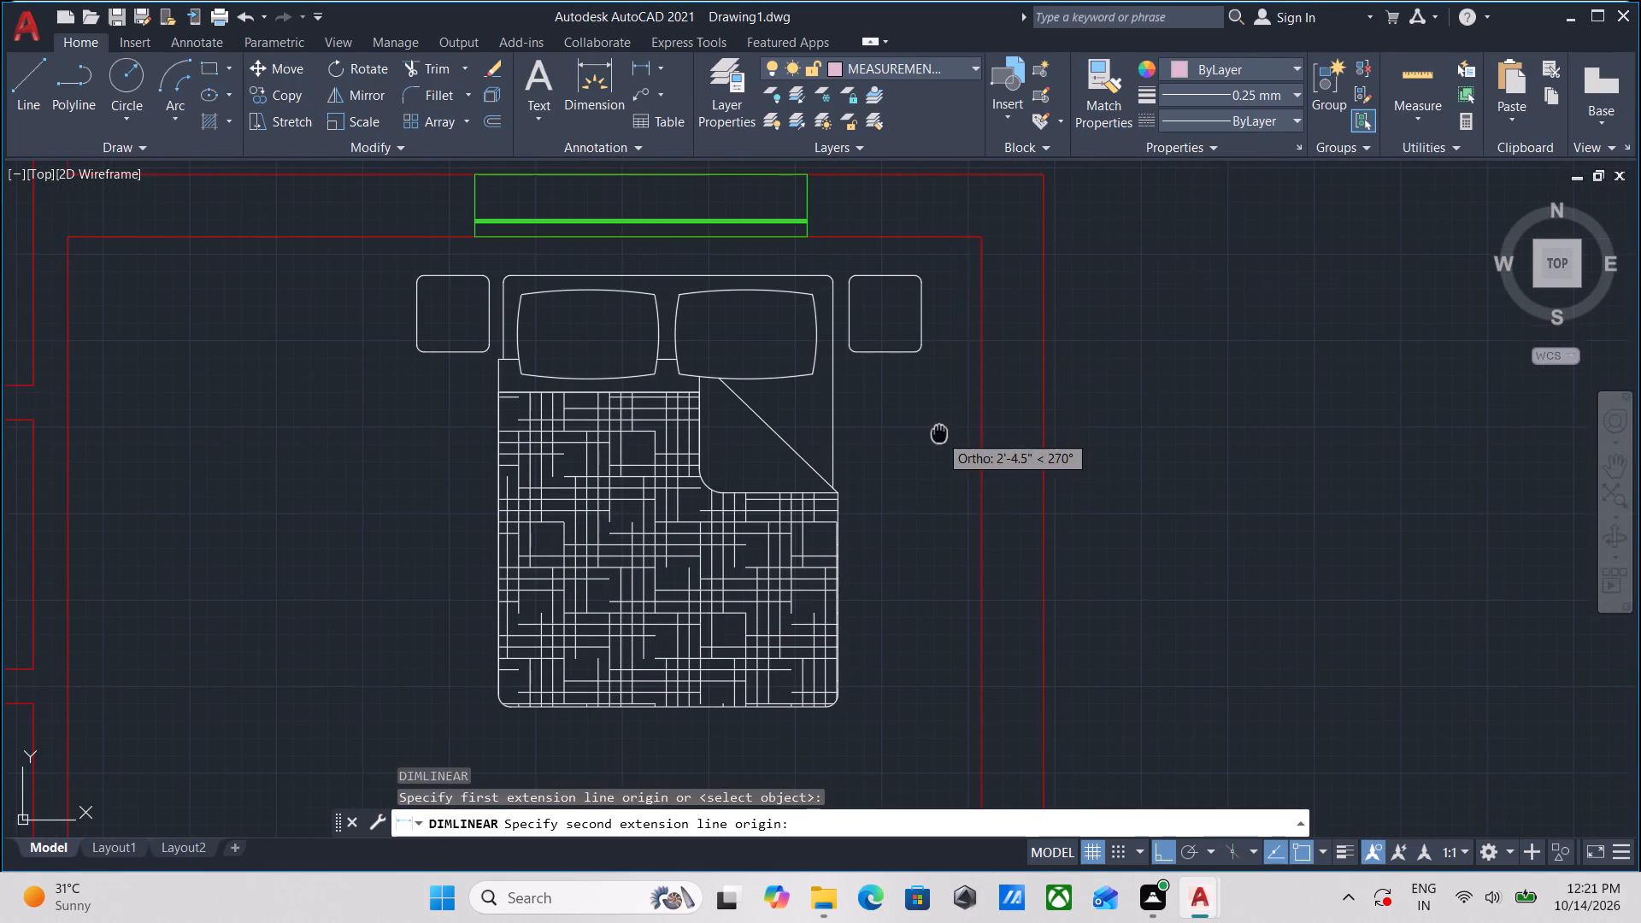
{"action": "middle_click_drag", "start_coordinate": [939, 427], "coordinate": [927, 138]}
{"action": "middle_click_drag", "start_coordinate": [925, 558], "coordinate": [934, 149]}
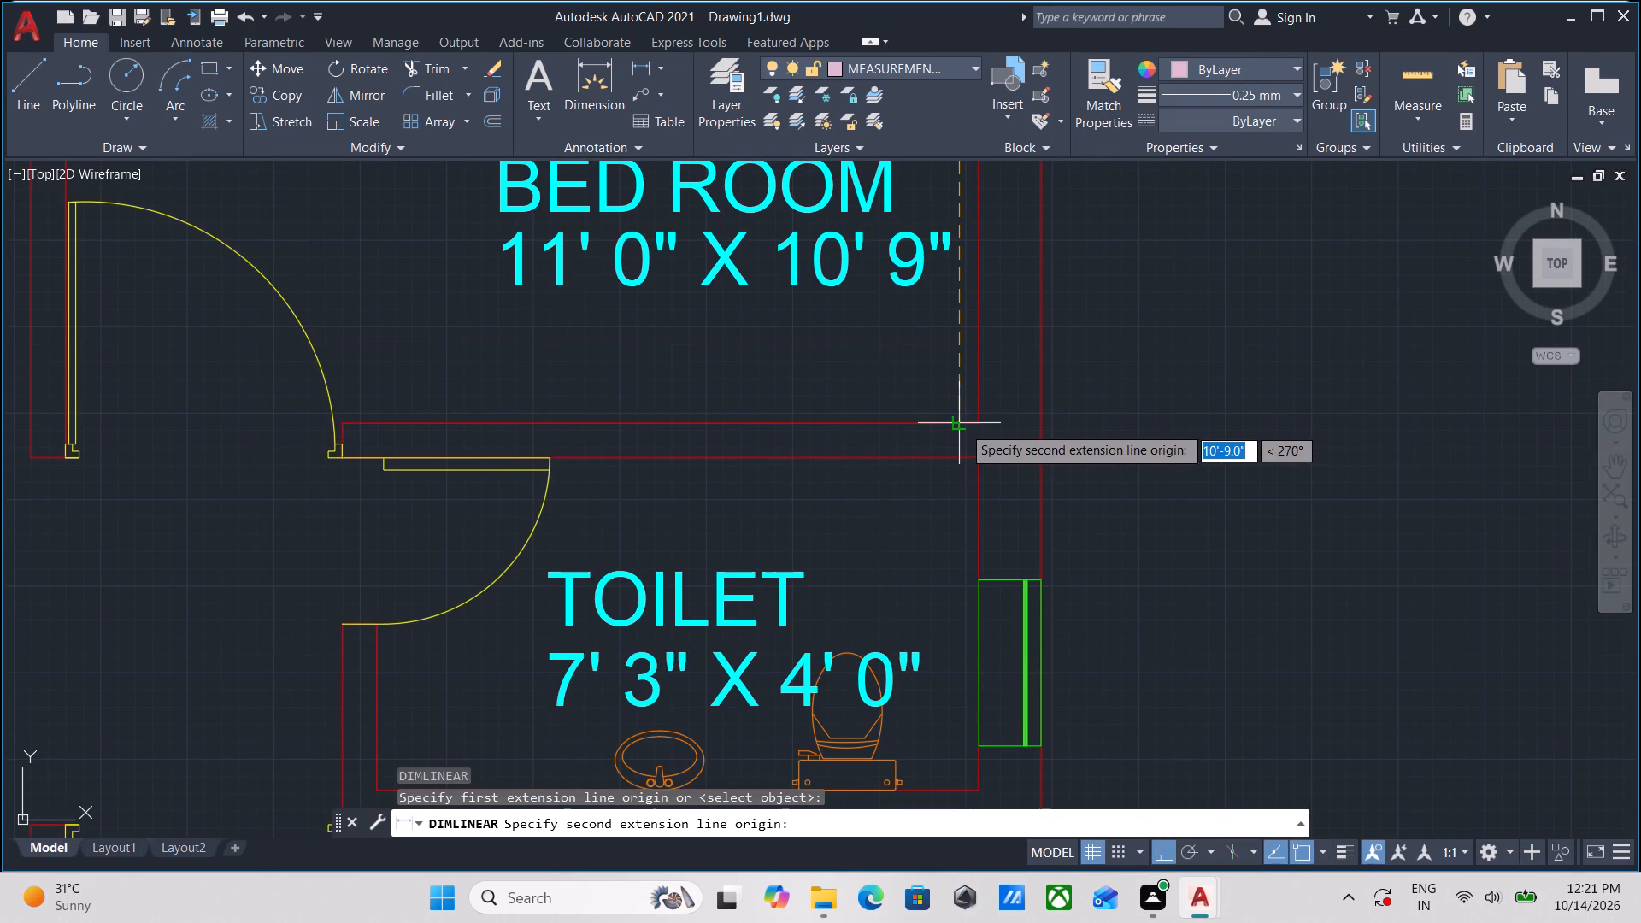
{"action": "left_click", "coordinate": [956, 423]}
{"action": "scroll", "coordinate": [941, 377], "scroll_direction": "down", "scroll_amount": 2}
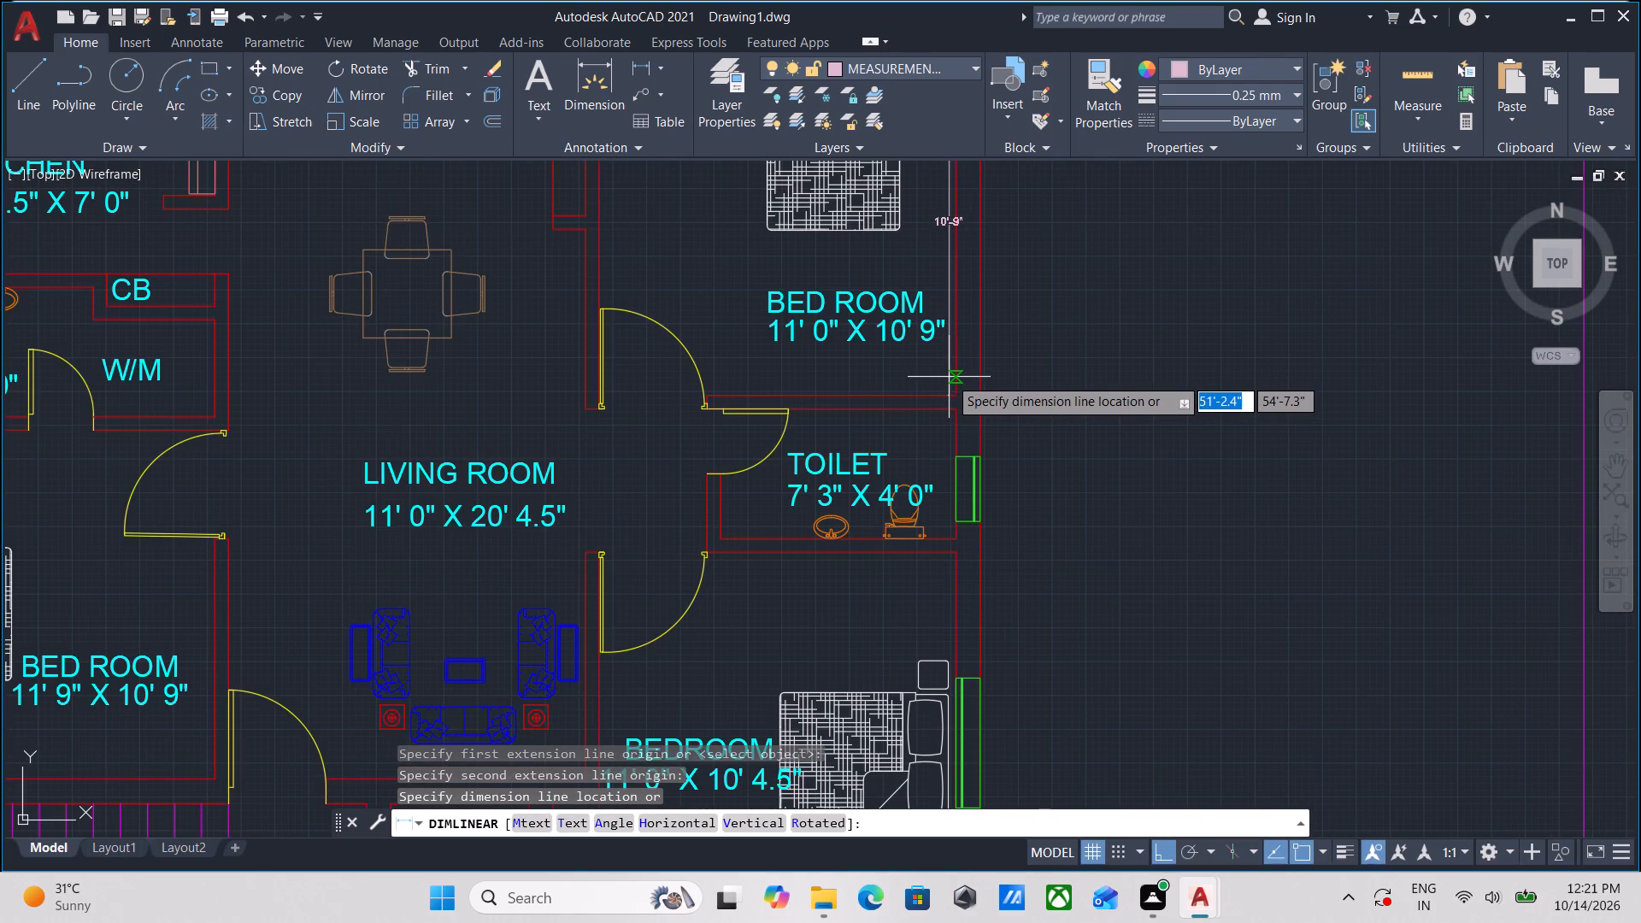
{"action": "left_click", "coordinate": [949, 376]}
Add a horizontal linear dimension across the same bedroom, from the left wall face to the right wall, just below the window.
{"action": "middle_click_drag", "start_coordinate": [937, 341], "coordinate": [938, 501]}
{"action": "middle_click_drag", "start_coordinate": [970, 311], "coordinate": [957, 432]}
{"action": "scroll", "coordinate": [933, 380], "scroll_direction": "up", "scroll_amount": 2}
{"action": "middle_click_drag", "start_coordinate": [481, 417], "coordinate": [797, 367]}
{"action": "middle_click_drag", "start_coordinate": [445, 283], "coordinate": [452, 413]}
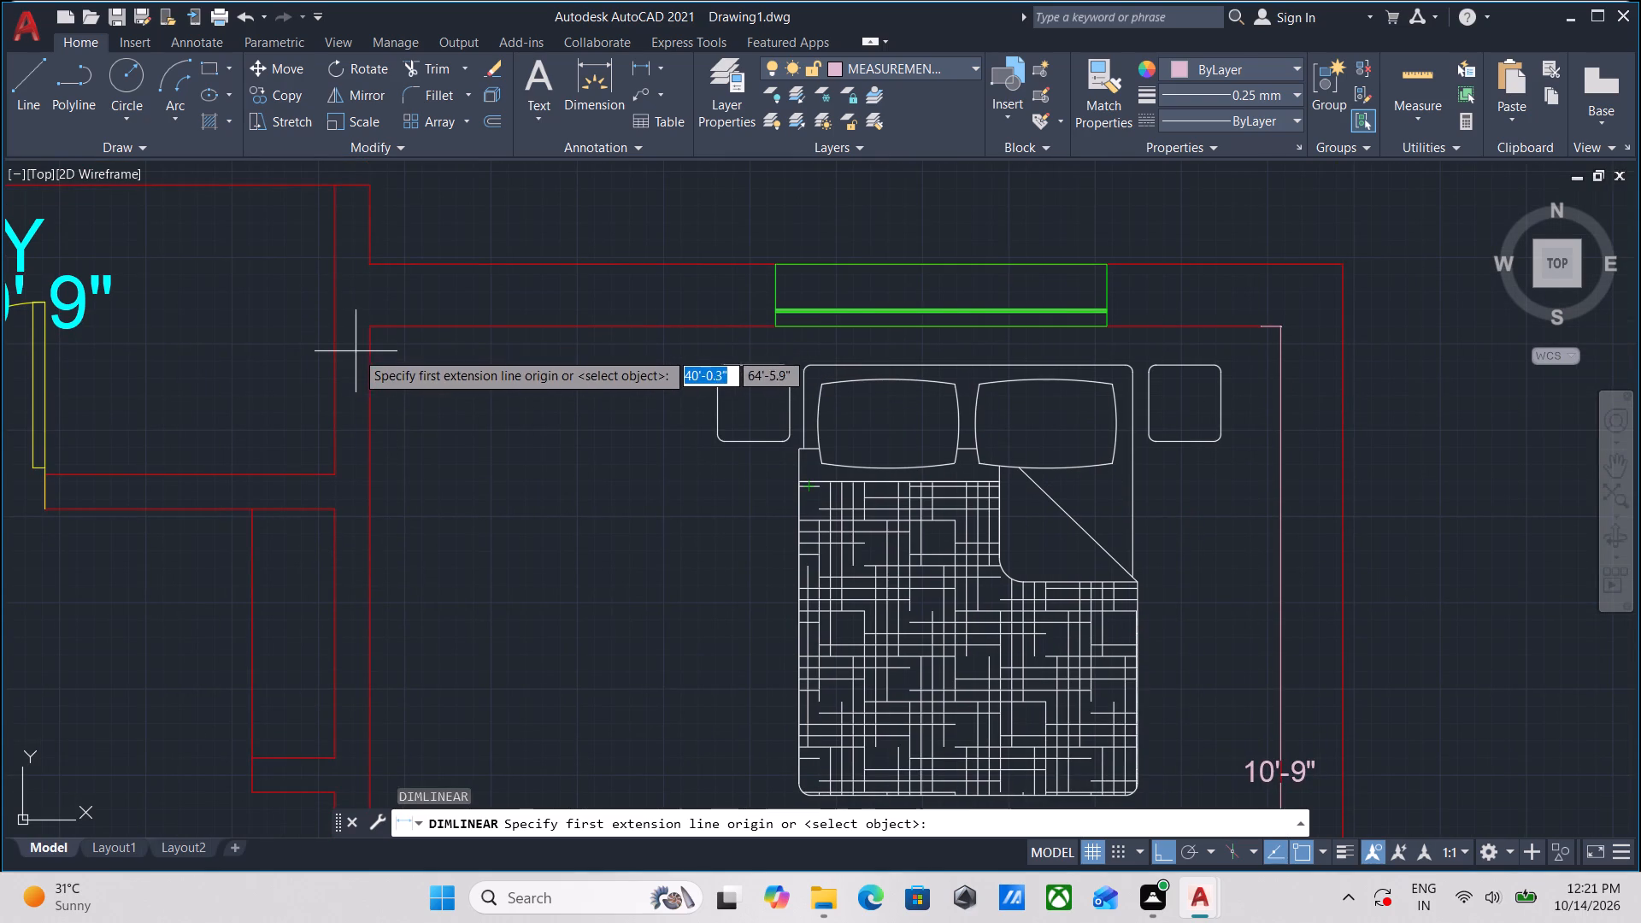
{"action": "left_click", "coordinate": [367, 351]}
{"action": "middle_click_drag", "start_coordinate": [763, 350], "coordinate": [606, 368]}
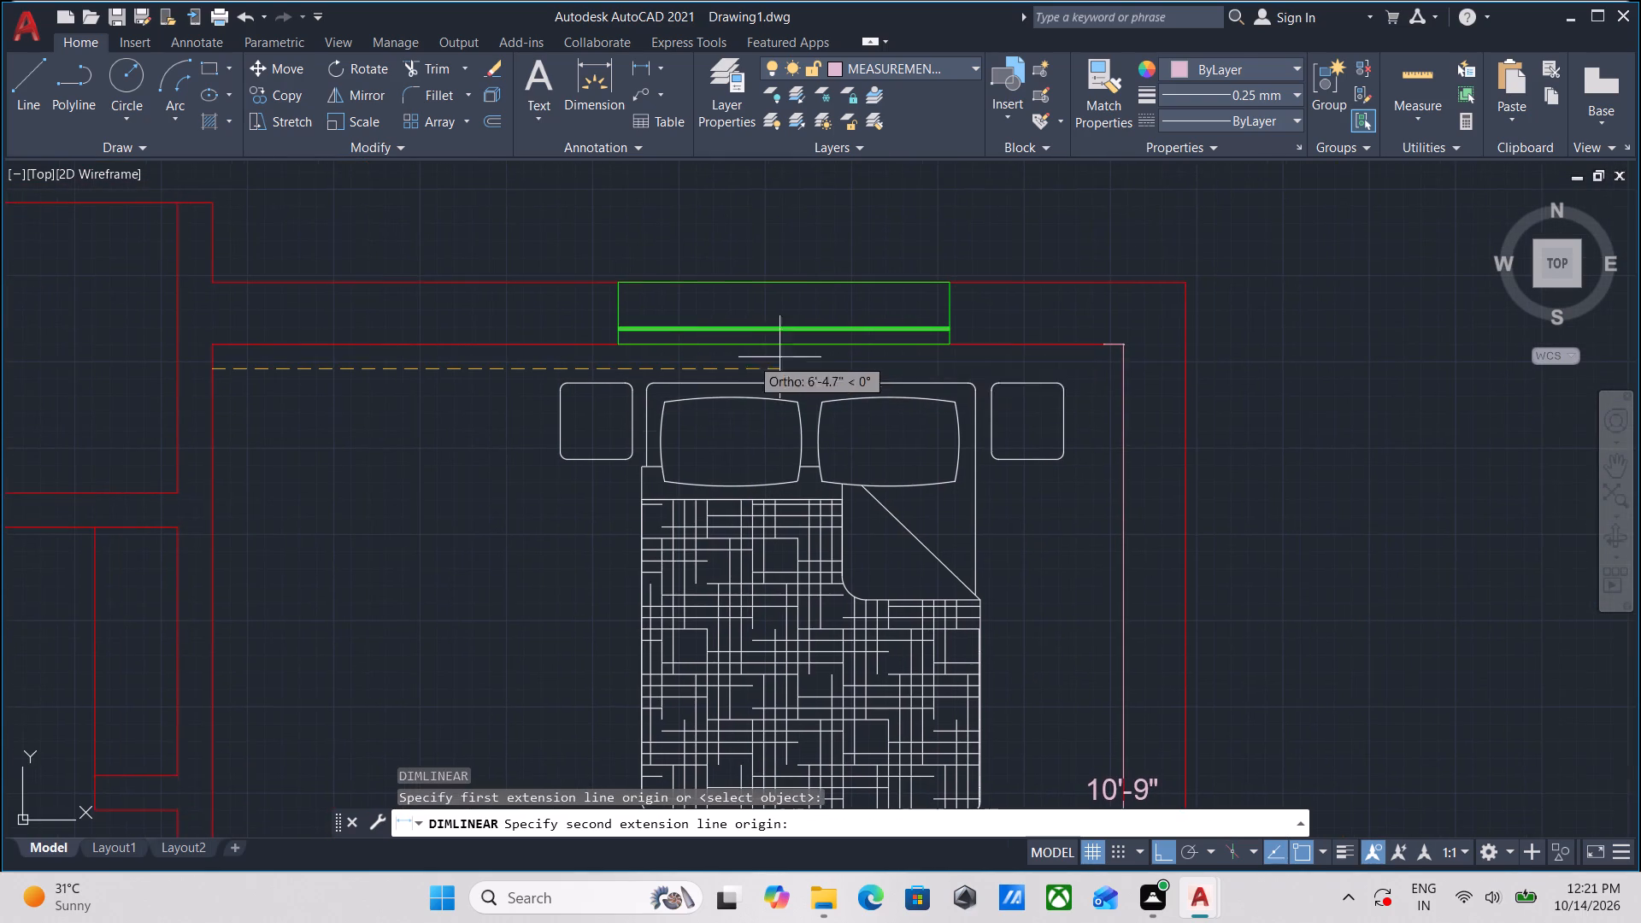
{"action": "left_click", "coordinate": [1124, 373]}
{"action": "left_click", "coordinate": [1120, 368]}
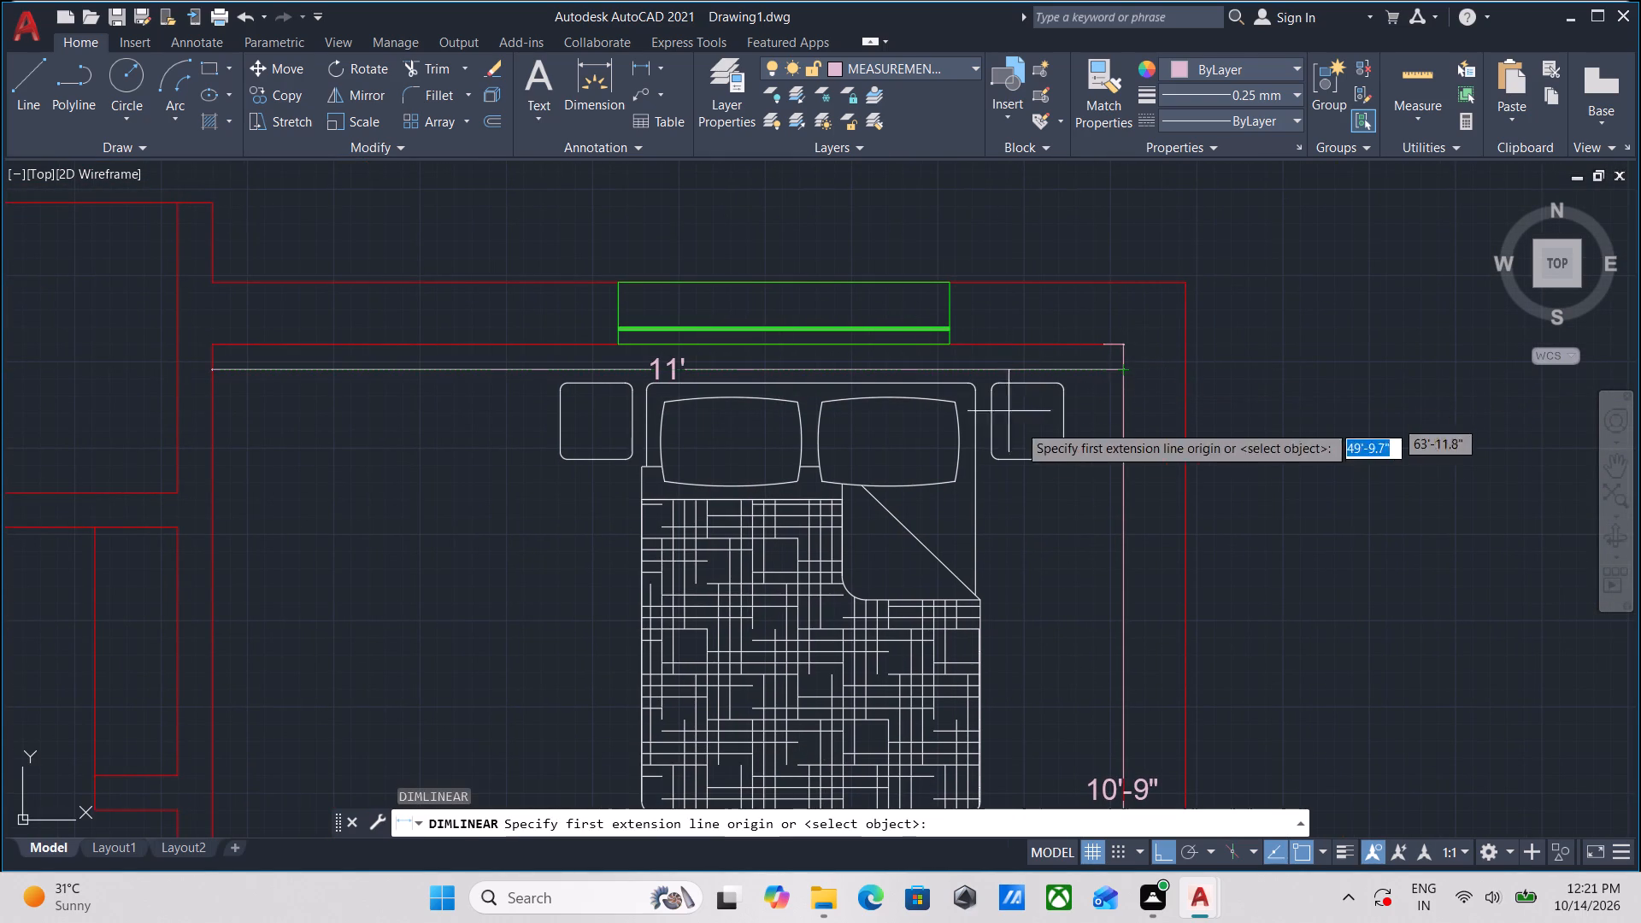
Add a vertical linear dimension between the upper and lower inner wall lines of the toilet below that bedroom, near its right wall.
{"action": "middle_click_drag", "start_coordinate": [1058, 446], "coordinate": [1028, 289]}
{"action": "scroll", "coordinate": [1056, 497], "scroll_direction": "down", "scroll_amount": 1}
{"action": "middle_click_drag", "start_coordinate": [1056, 487], "coordinate": [1048, 296]}
{"action": "middle_click_drag", "start_coordinate": [1031, 434], "coordinate": [1059, 320]}
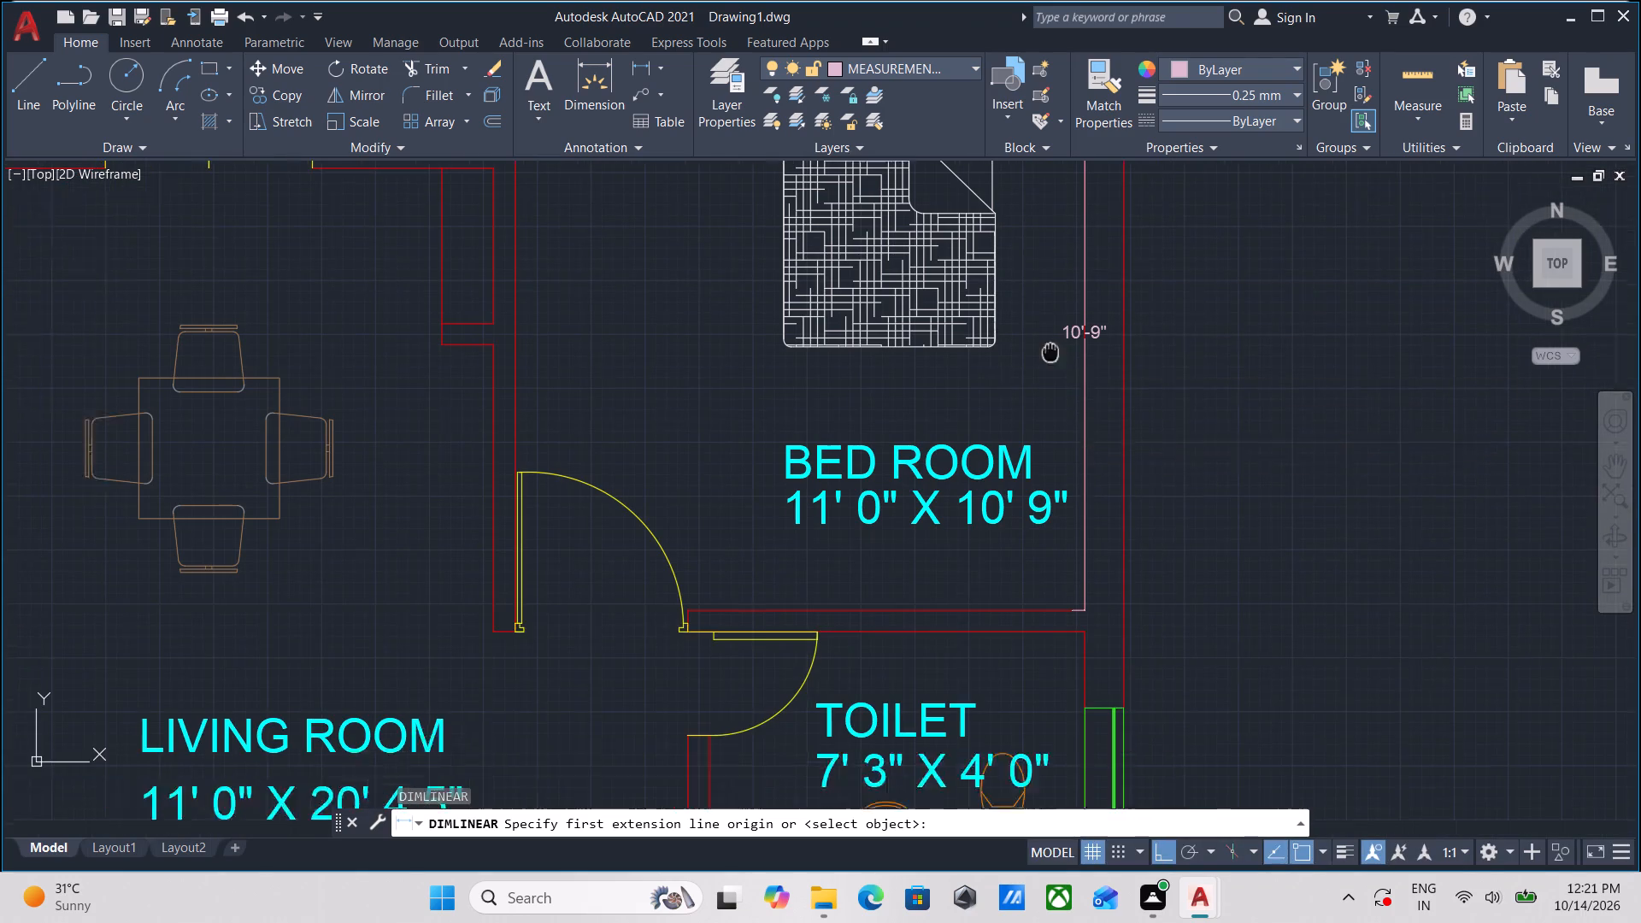
{"action": "middle_click_drag", "start_coordinate": [1059, 320], "coordinate": [1082, 197]}
{"action": "middle_click_drag", "start_coordinate": [1055, 627], "coordinate": [1040, 432]}
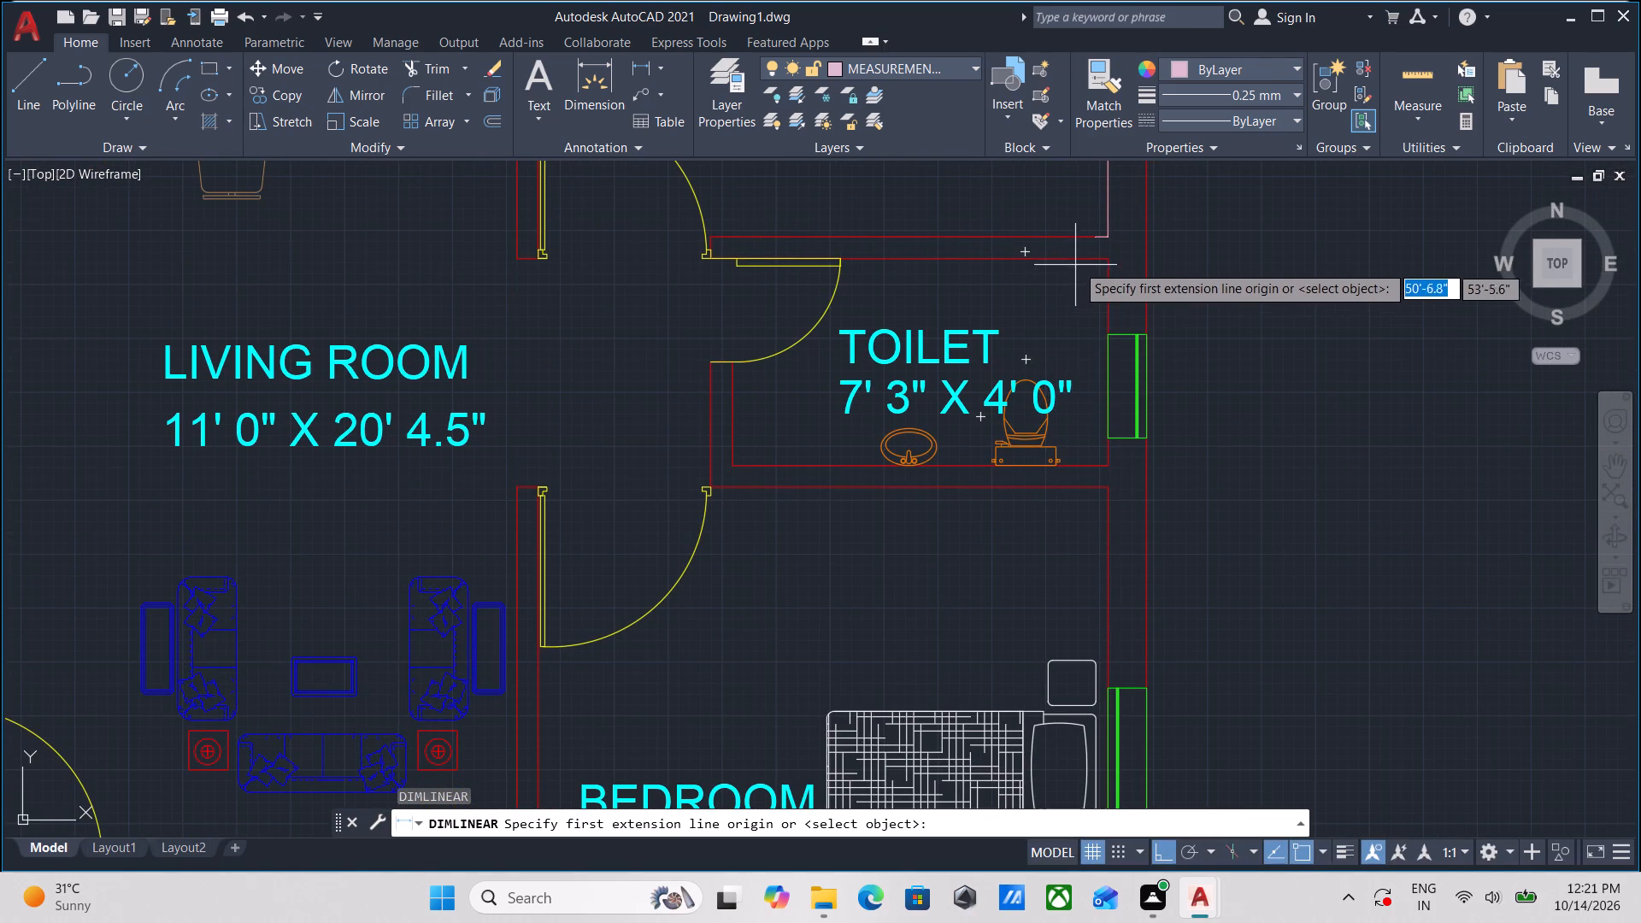
{"action": "scroll", "coordinate": [1073, 261], "scroll_direction": "up", "scroll_amount": 2}
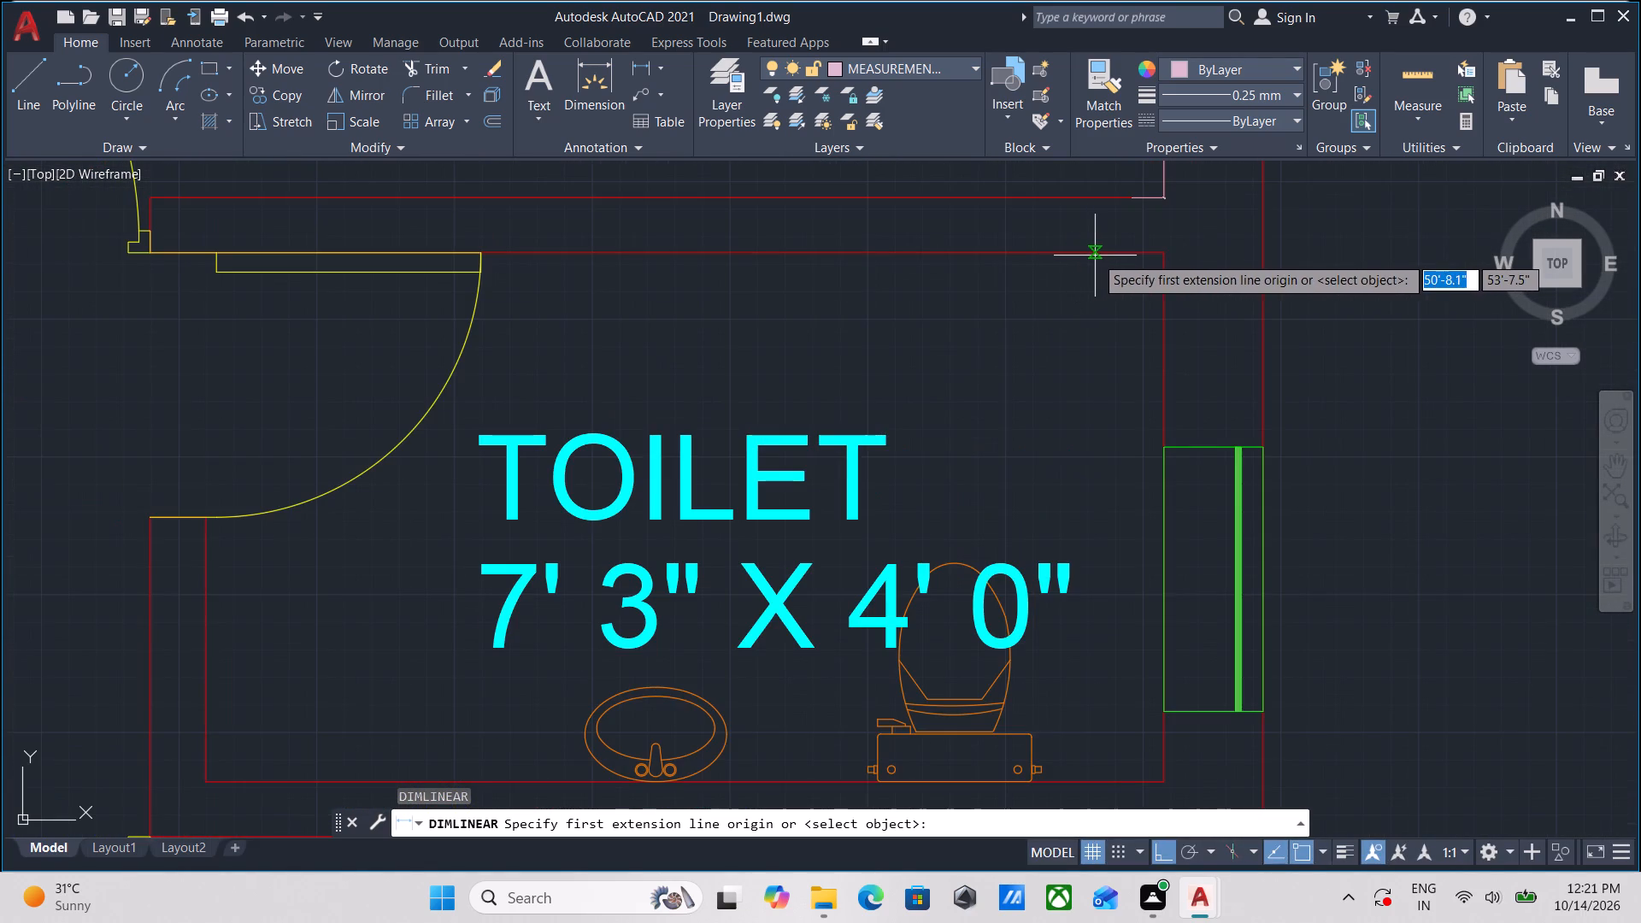
{"action": "left_click", "coordinate": [1095, 256]}
{"action": "middle_click_drag", "start_coordinate": [1116, 479], "coordinate": [1107, 230]}
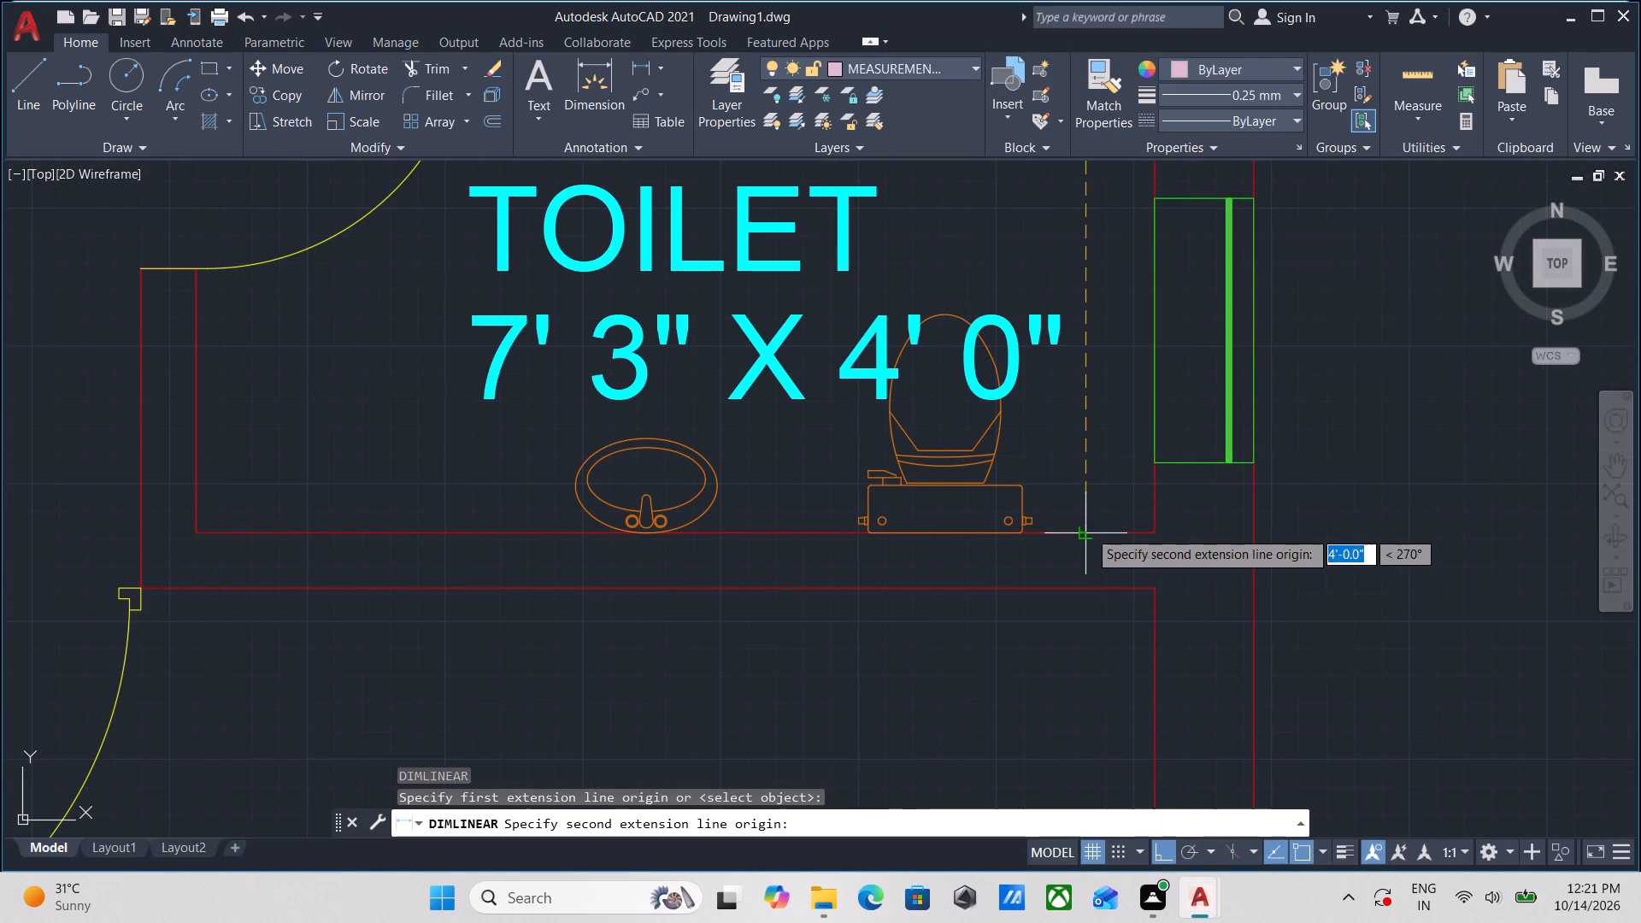
{"action": "left_click", "coordinate": [1088, 530]}
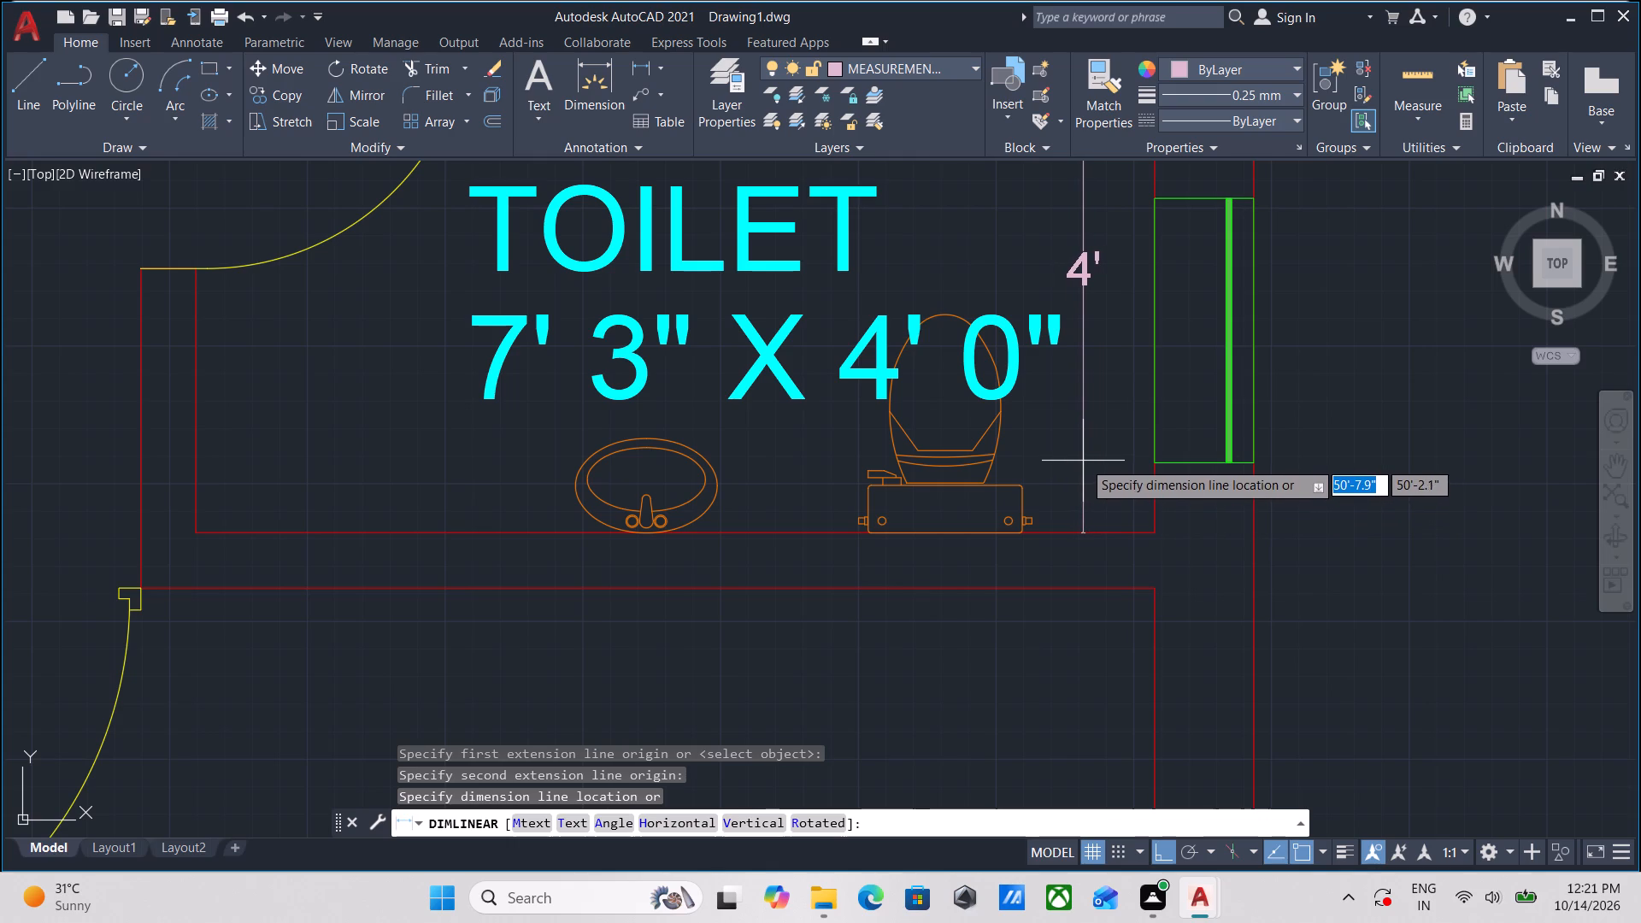
{"action": "left_click", "coordinate": [1083, 461]}
Add a horizontal linear dimension across the same toilet, from the right wall face to the left wall face, just above its bottom wall.
{"action": "middle_click_drag", "start_coordinate": [1080, 456], "coordinate": [1053, 650]}
{"action": "scroll", "coordinate": [956, 476], "scroll_direction": "down", "scroll_amount": 1}
{"action": "middle_click_drag", "start_coordinate": [956, 476], "coordinate": [961, 561]}
{"action": "middle_click_drag", "start_coordinate": [962, 485], "coordinate": [989, 309]}
{"action": "scroll", "coordinate": [1094, 532], "scroll_direction": "up", "scroll_amount": 3}
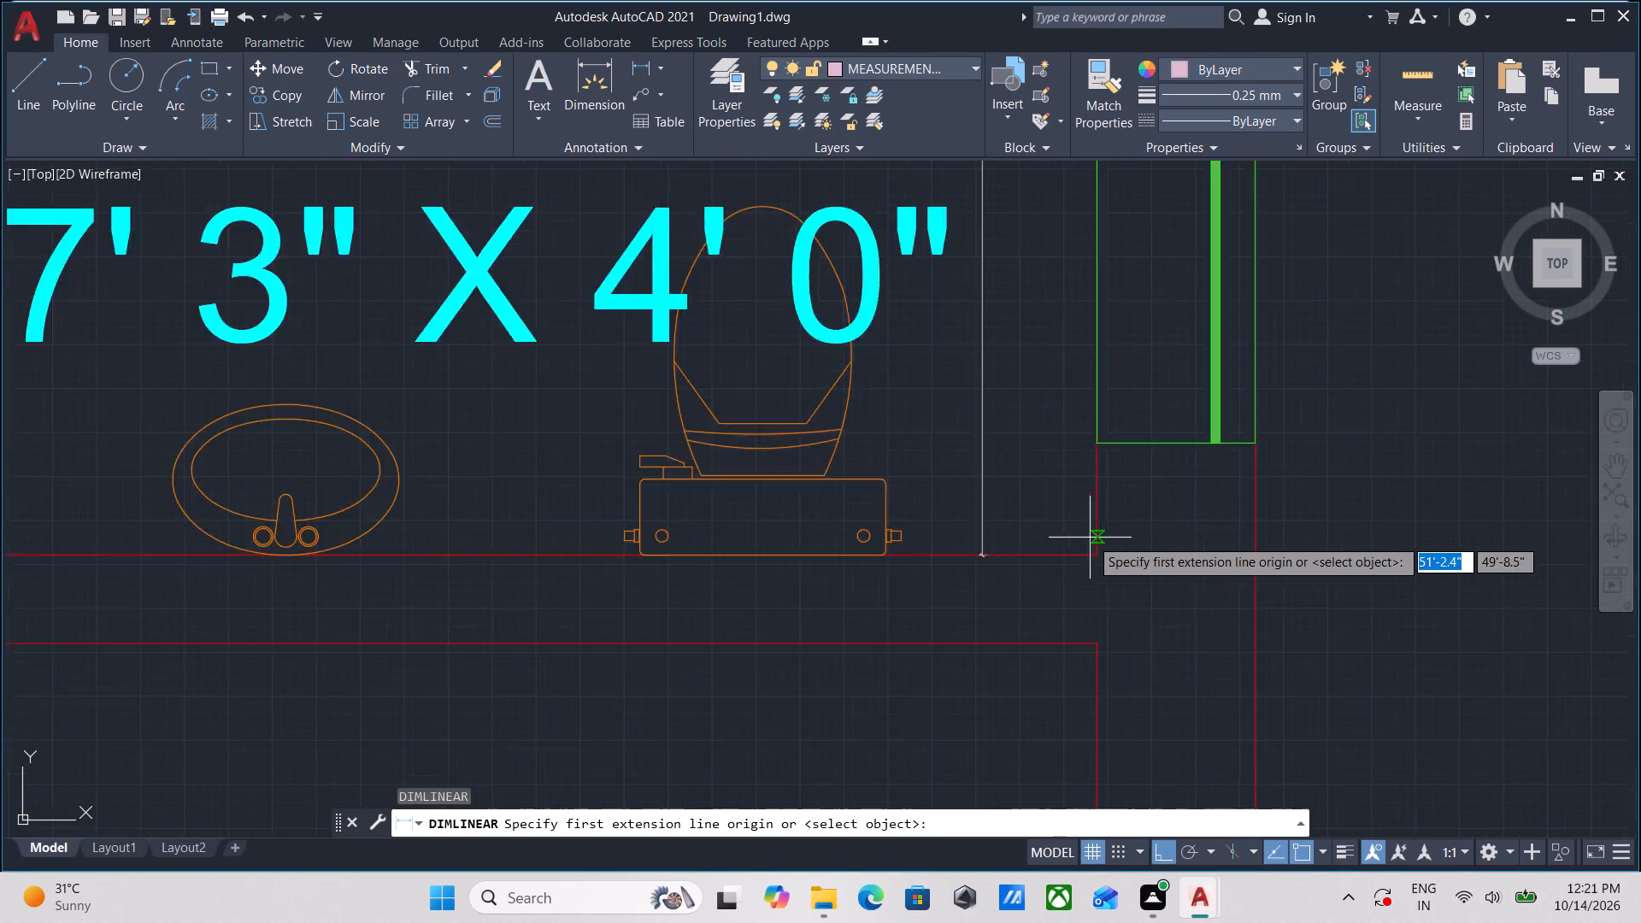
{"action": "scroll", "coordinate": [1090, 538], "scroll_direction": "up", "scroll_amount": 1}
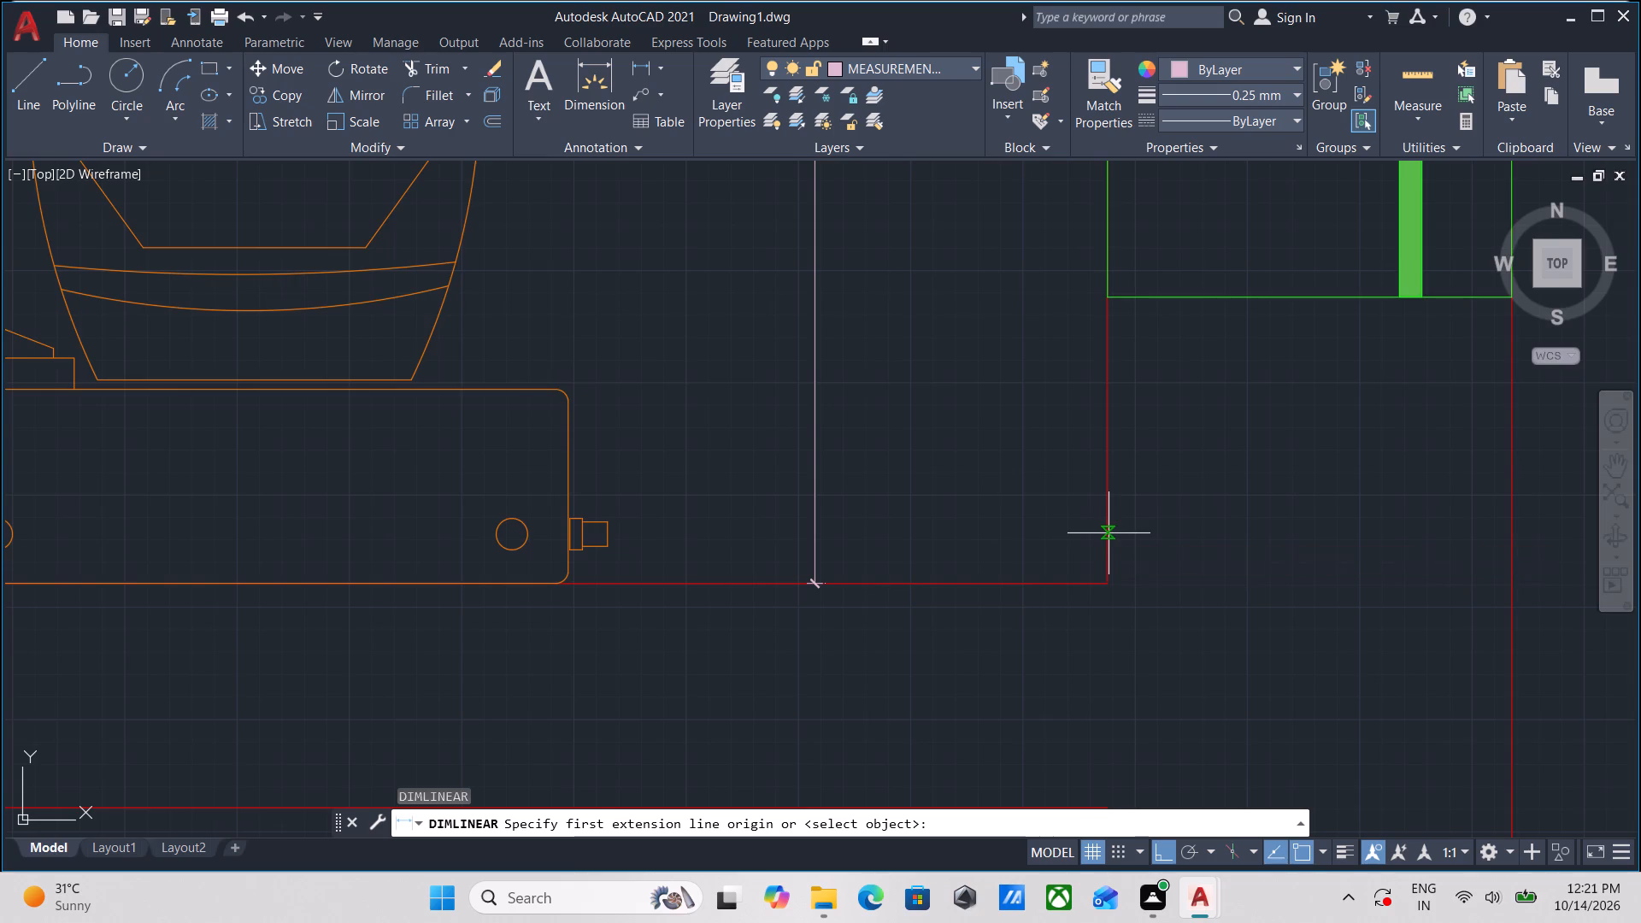
{"action": "scroll", "coordinate": [1106, 539], "scroll_direction": "up", "scroll_amount": 2}
{"action": "left_click", "coordinate": [1109, 544]}
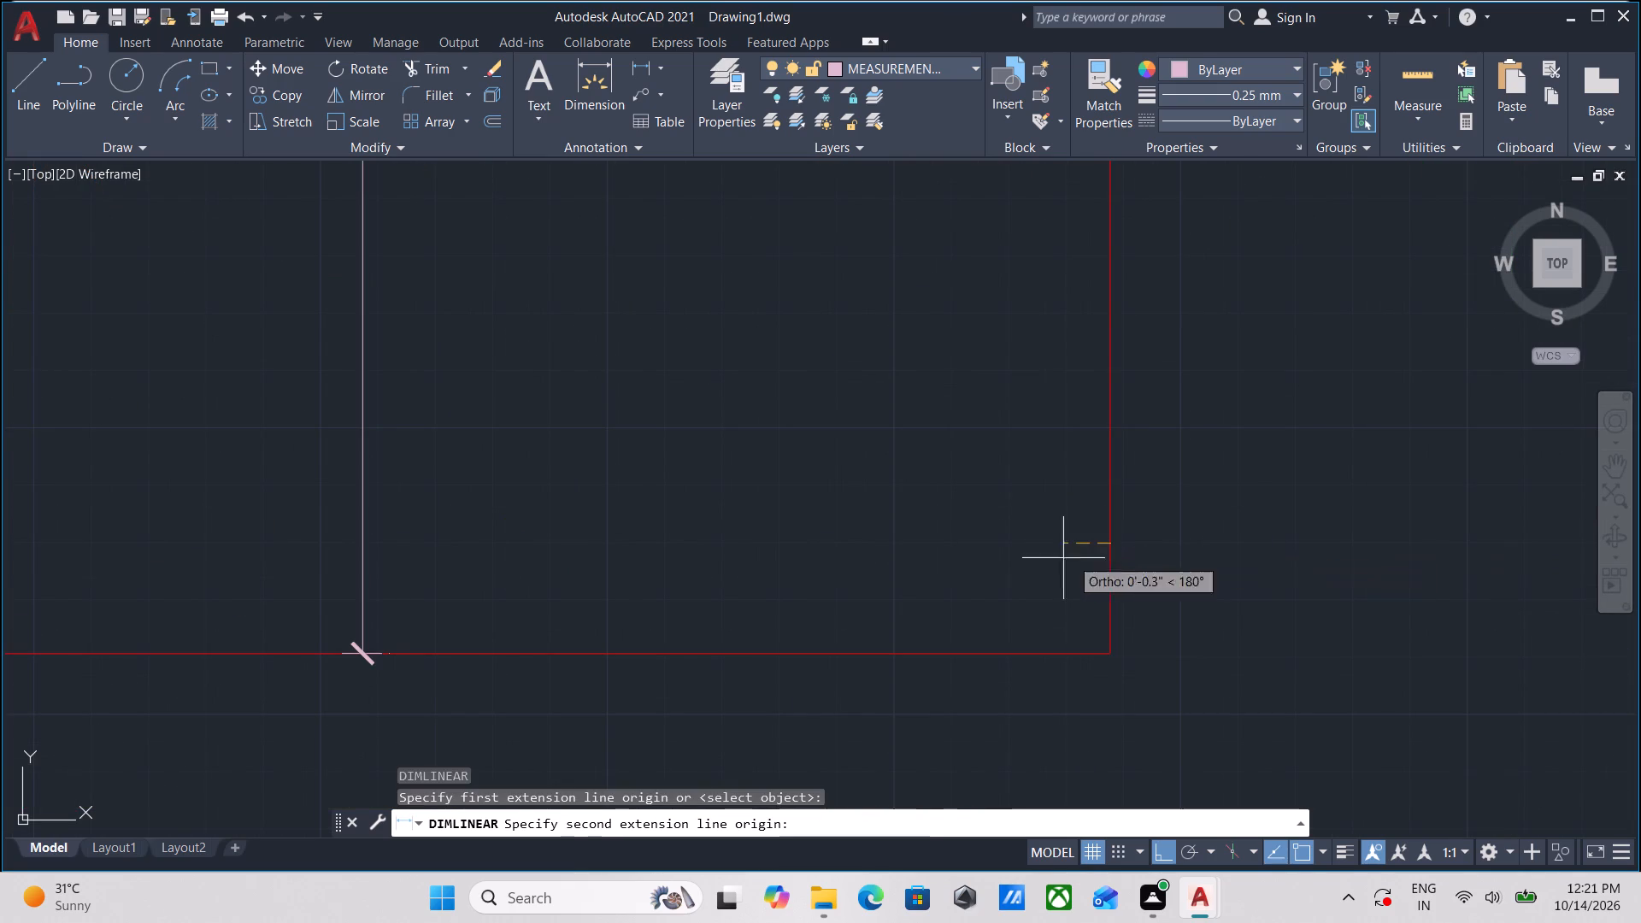
{"action": "scroll", "coordinate": [804, 558], "scroll_direction": "down", "scroll_amount": 2}
{"action": "middle_click_drag", "start_coordinate": [804, 558], "coordinate": [1175, 464]}
{"action": "scroll", "coordinate": [709, 485], "scroll_direction": "down", "scroll_amount": 1}
{"action": "middle_click_drag", "start_coordinate": [709, 485], "coordinate": [1266, 483]}
{"action": "middle_click_drag", "start_coordinate": [592, 452], "coordinate": [1189, 435]}
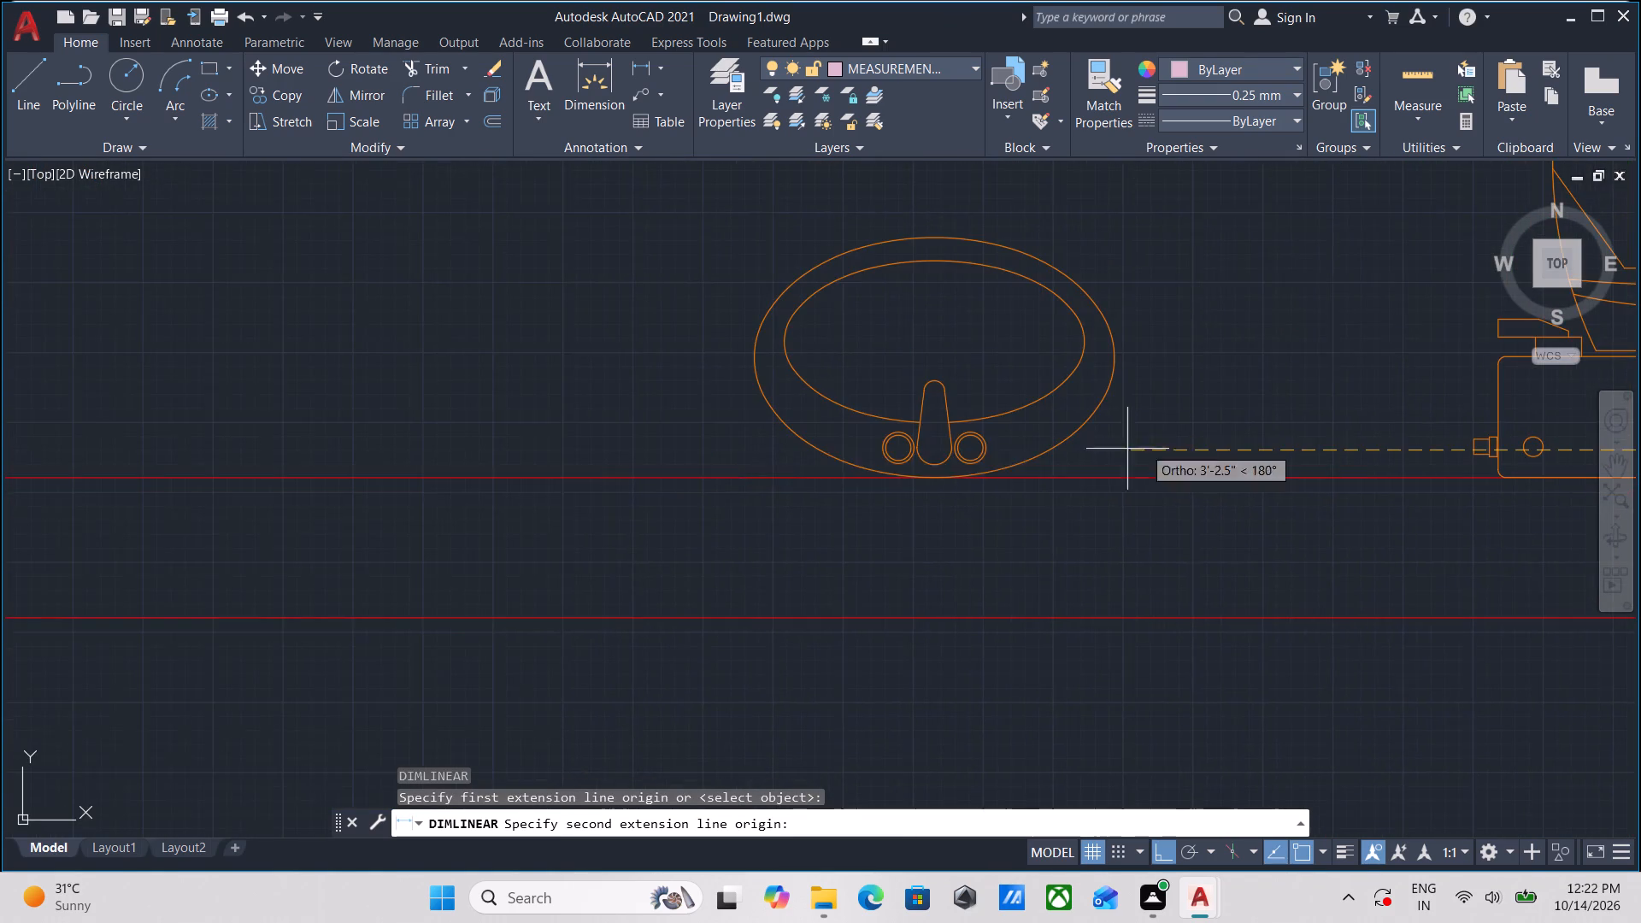
{"action": "middle_click_drag", "start_coordinate": [638, 444], "coordinate": [1355, 501]}
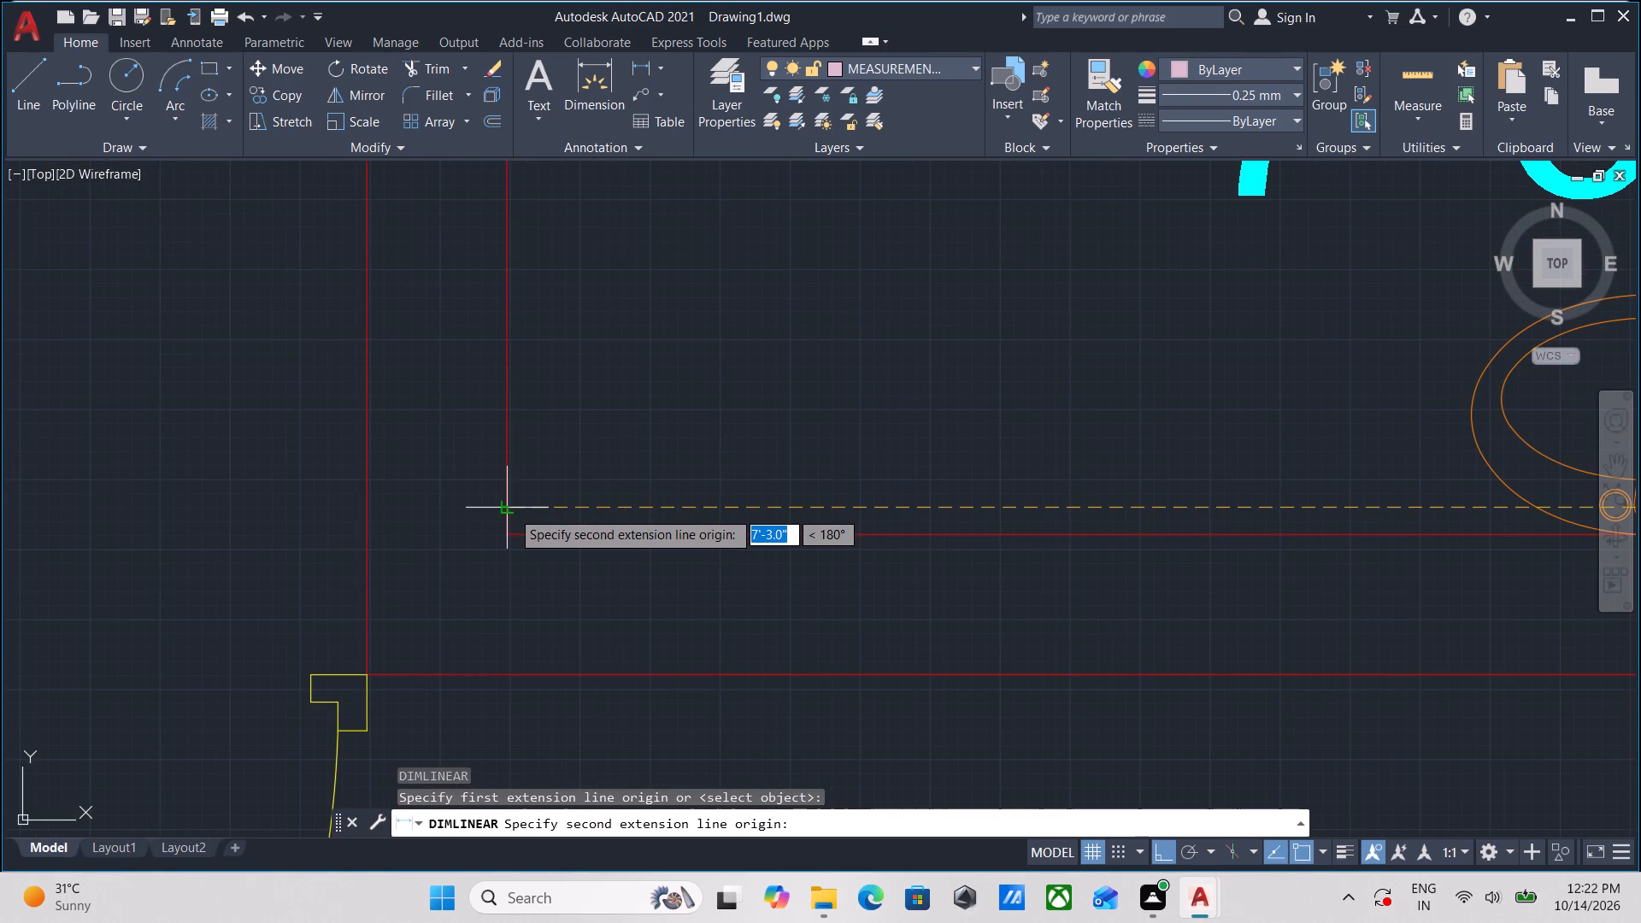
{"action": "left_click", "coordinate": [511, 510]}
{"action": "scroll", "coordinate": [905, 486], "scroll_direction": "down", "scroll_amount": 2}
{"action": "middle_click_drag", "start_coordinate": [1079, 486], "coordinate": [691, 512]}
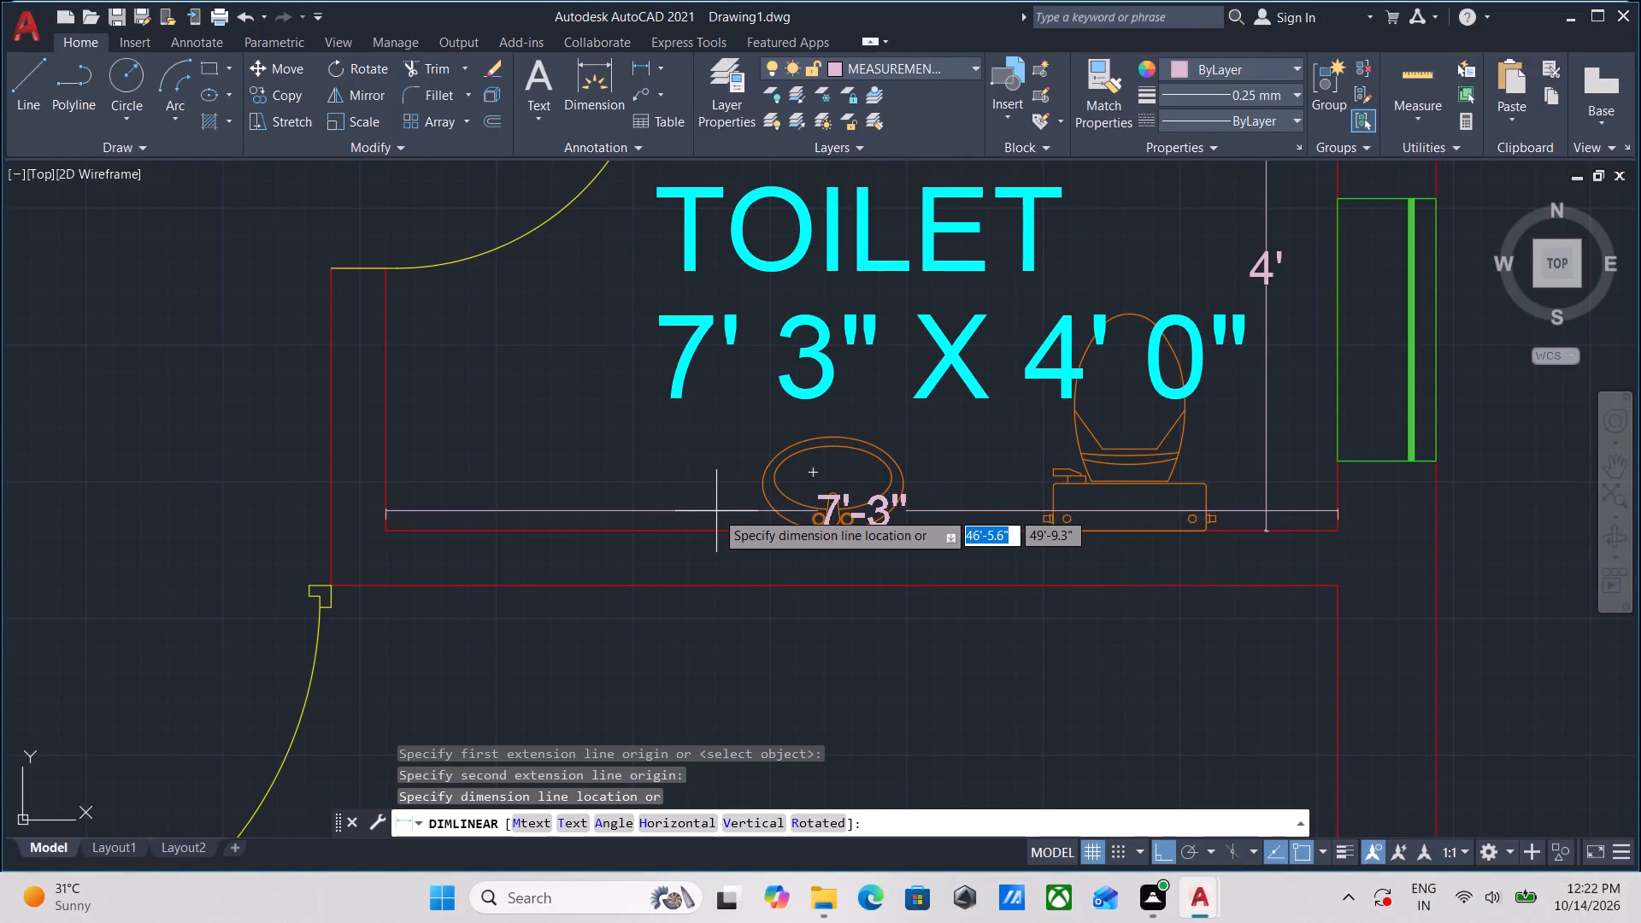
{"action": "left_click", "coordinate": [715, 505]}
Add a vertical linear dimension between the top and bottom inner wall lines of the LIFT, near its right wall.
{"action": "scroll", "coordinate": [736, 456], "scroll_direction": "down", "scroll_amount": 2}
{"action": "middle_click_drag", "start_coordinate": [736, 456], "coordinate": [758, 545]}
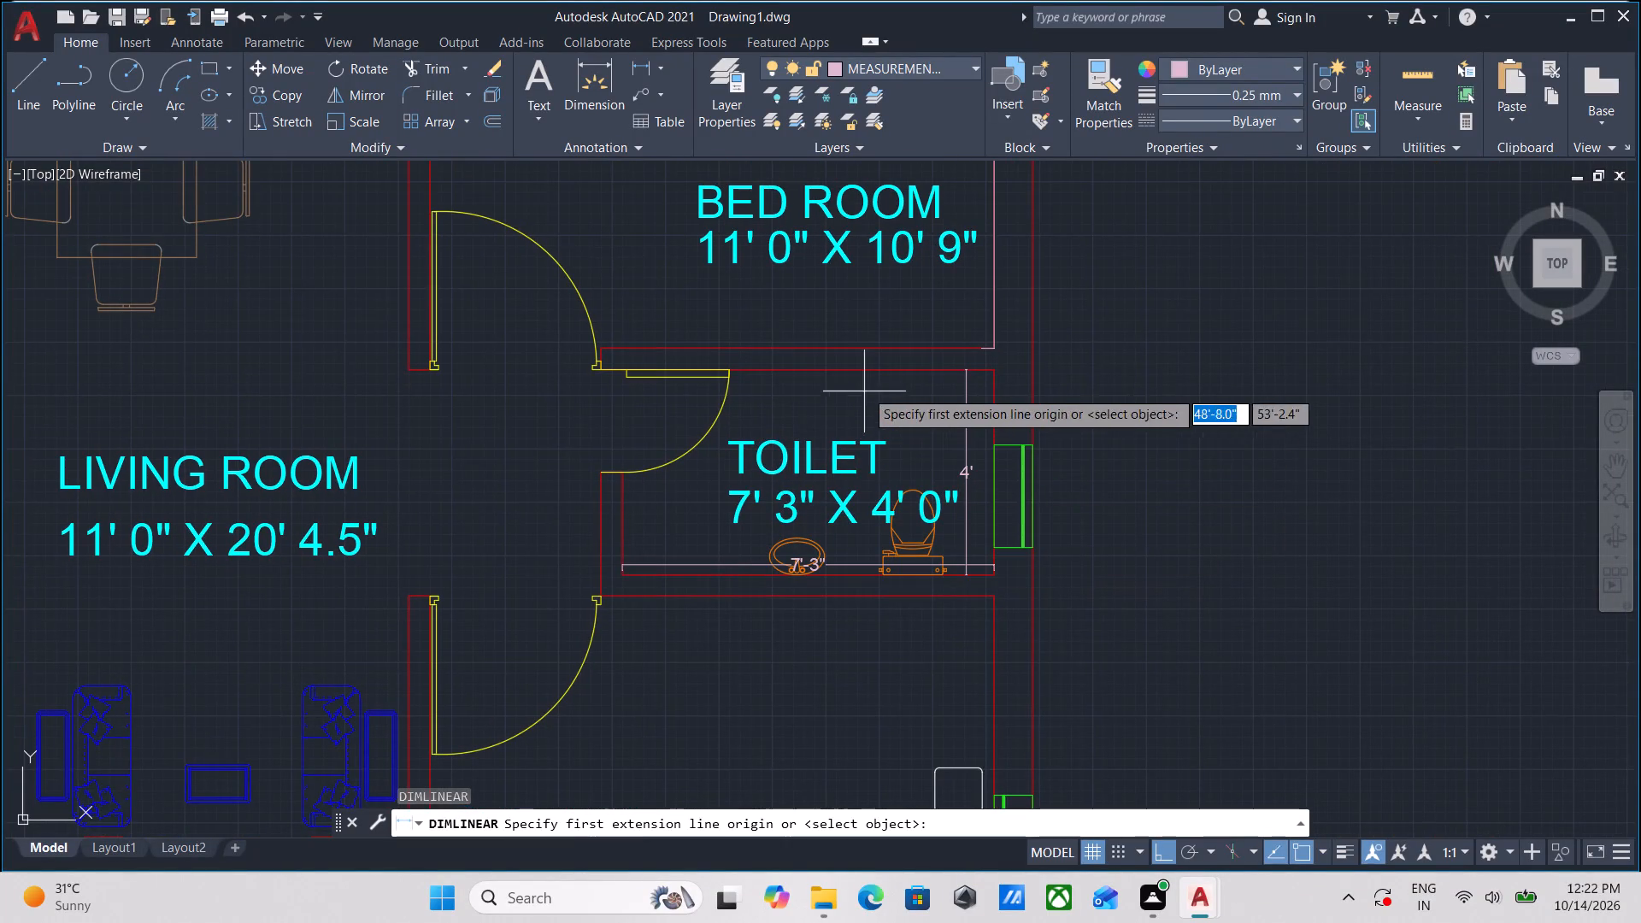
{"action": "middle_click_drag", "start_coordinate": [901, 394], "coordinate": [919, 612]}
{"action": "middle_click_drag", "start_coordinate": [948, 391], "coordinate": [947, 442]}
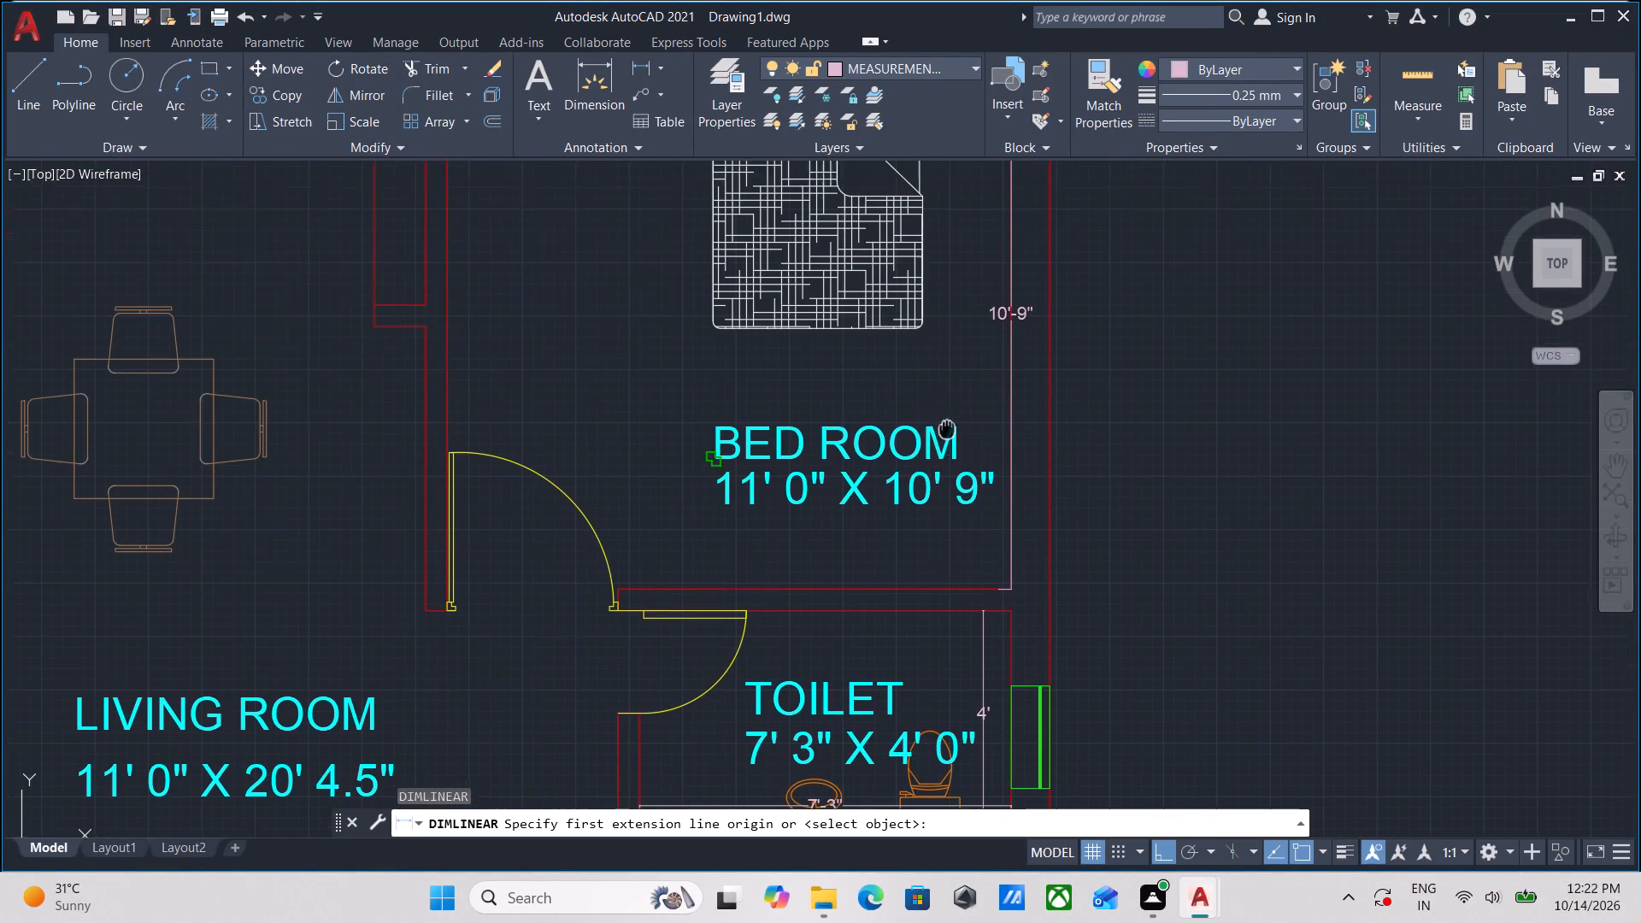
{"action": "middle_click_drag", "start_coordinate": [947, 442], "coordinate": [944, 497]}
{"action": "middle_click_drag", "start_coordinate": [967, 416], "coordinate": [962, 561]}
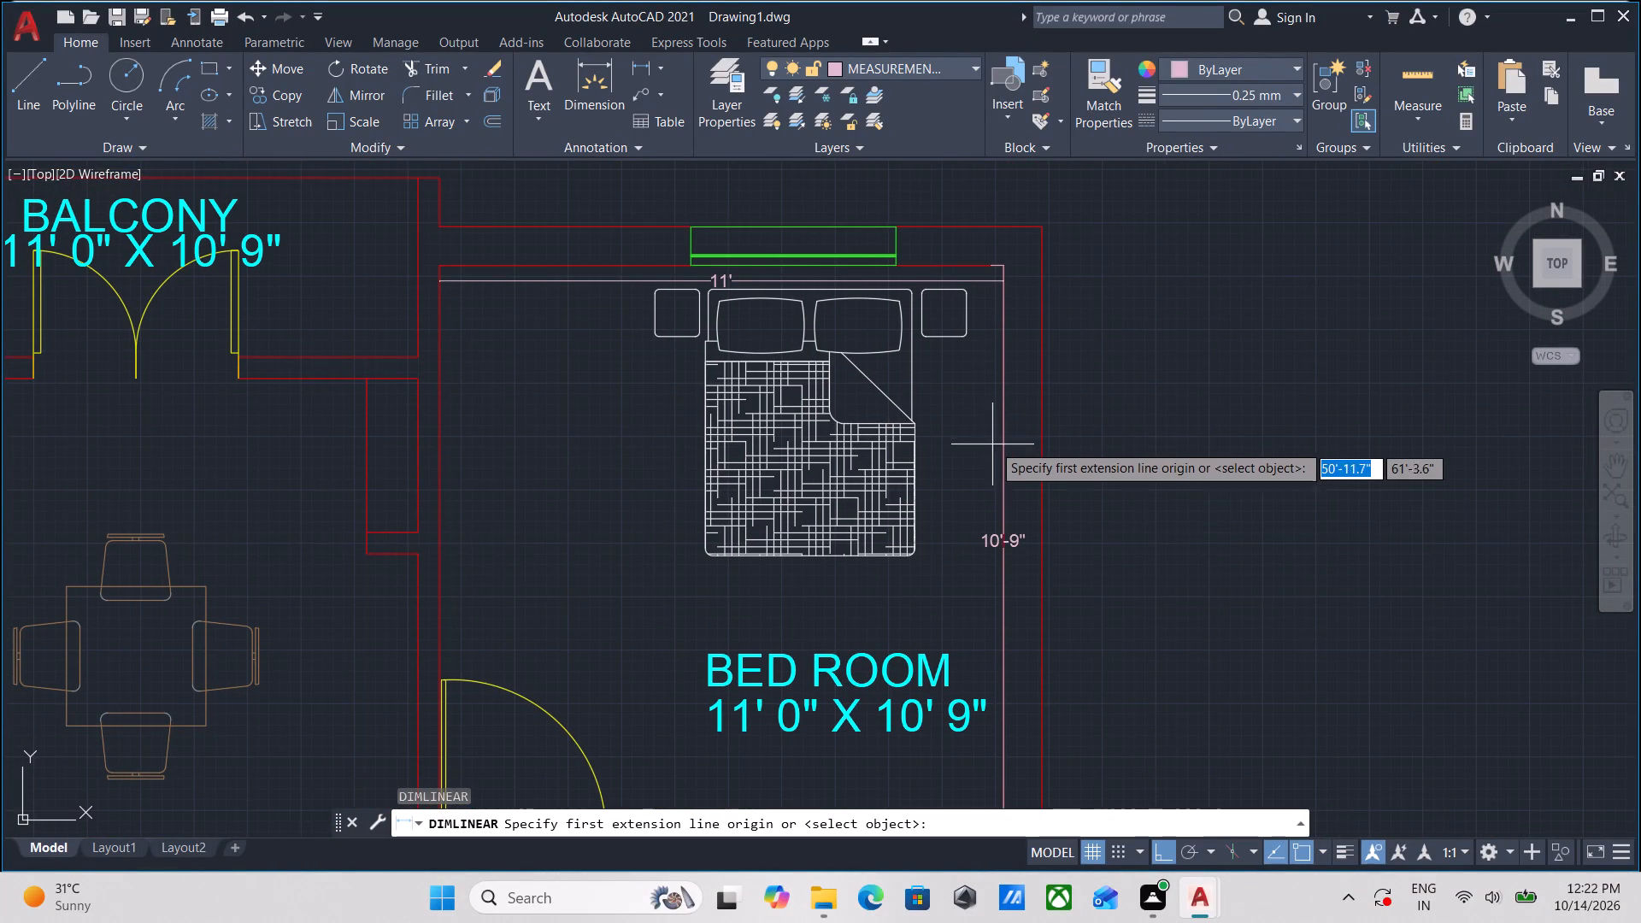
{"action": "middle_click_drag", "start_coordinate": [1035, 420], "coordinate": [1080, 278]}
{"action": "scroll", "coordinate": [858, 589], "scroll_direction": "down", "scroll_amount": 1}
{"action": "middle_click_drag", "start_coordinate": [850, 583], "coordinate": [911, 304]}
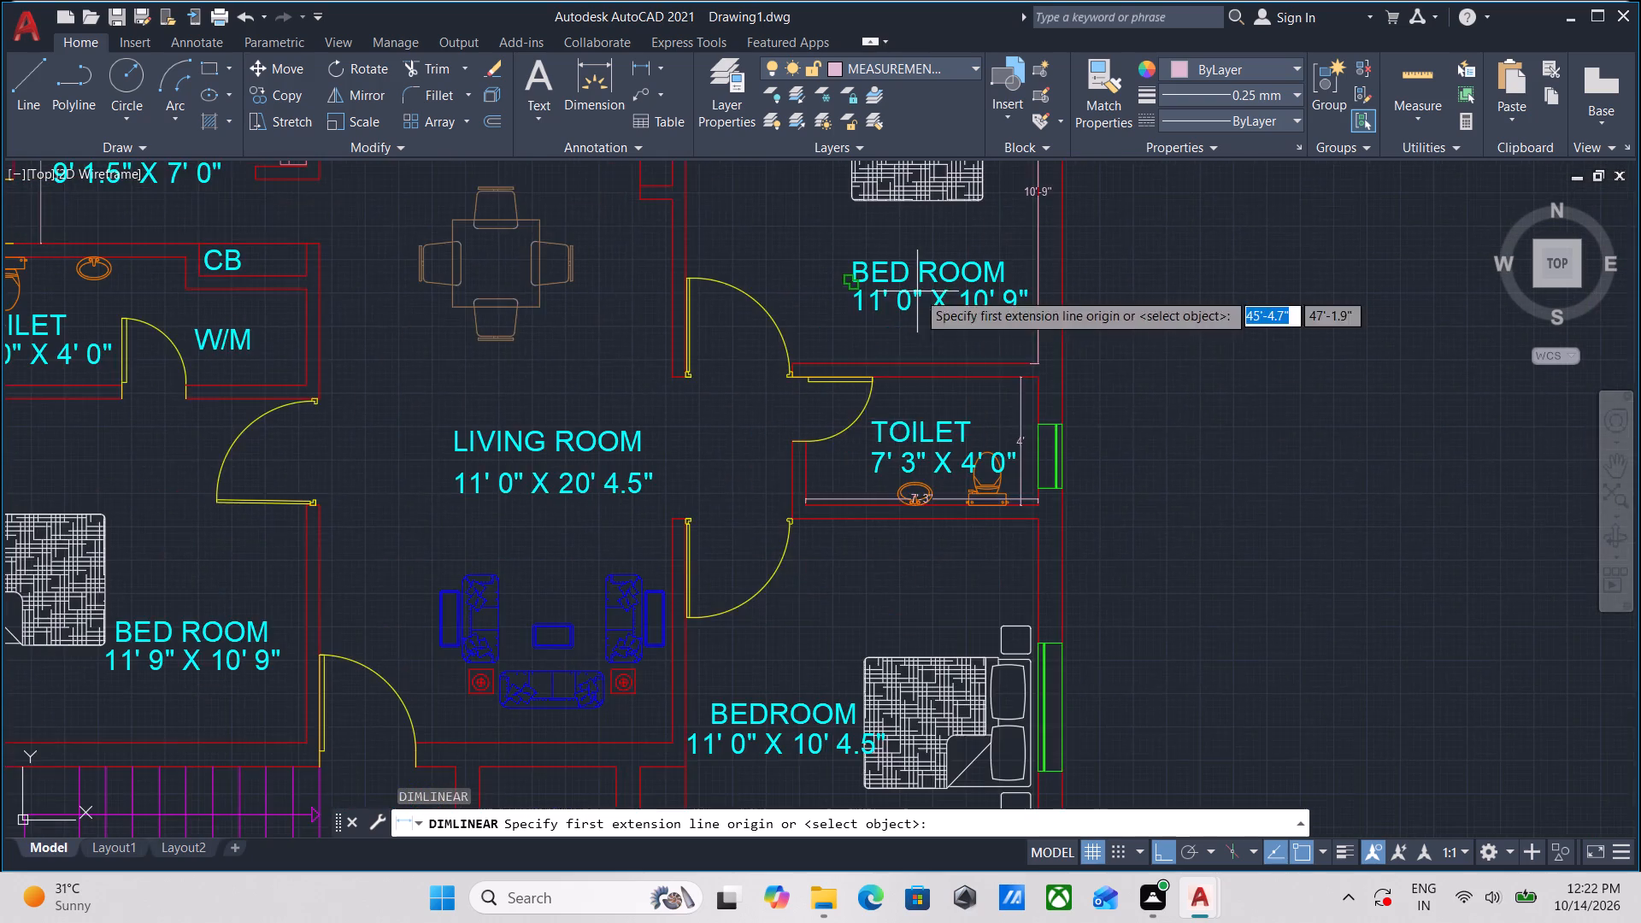
{"action": "middle_click_drag", "start_coordinate": [700, 565], "coordinate": [819, 355]}
{"action": "middle_click_drag", "start_coordinate": [644, 614], "coordinate": [728, 439]}
{"action": "scroll", "coordinate": [738, 420], "scroll_direction": "up", "scroll_amount": 1}
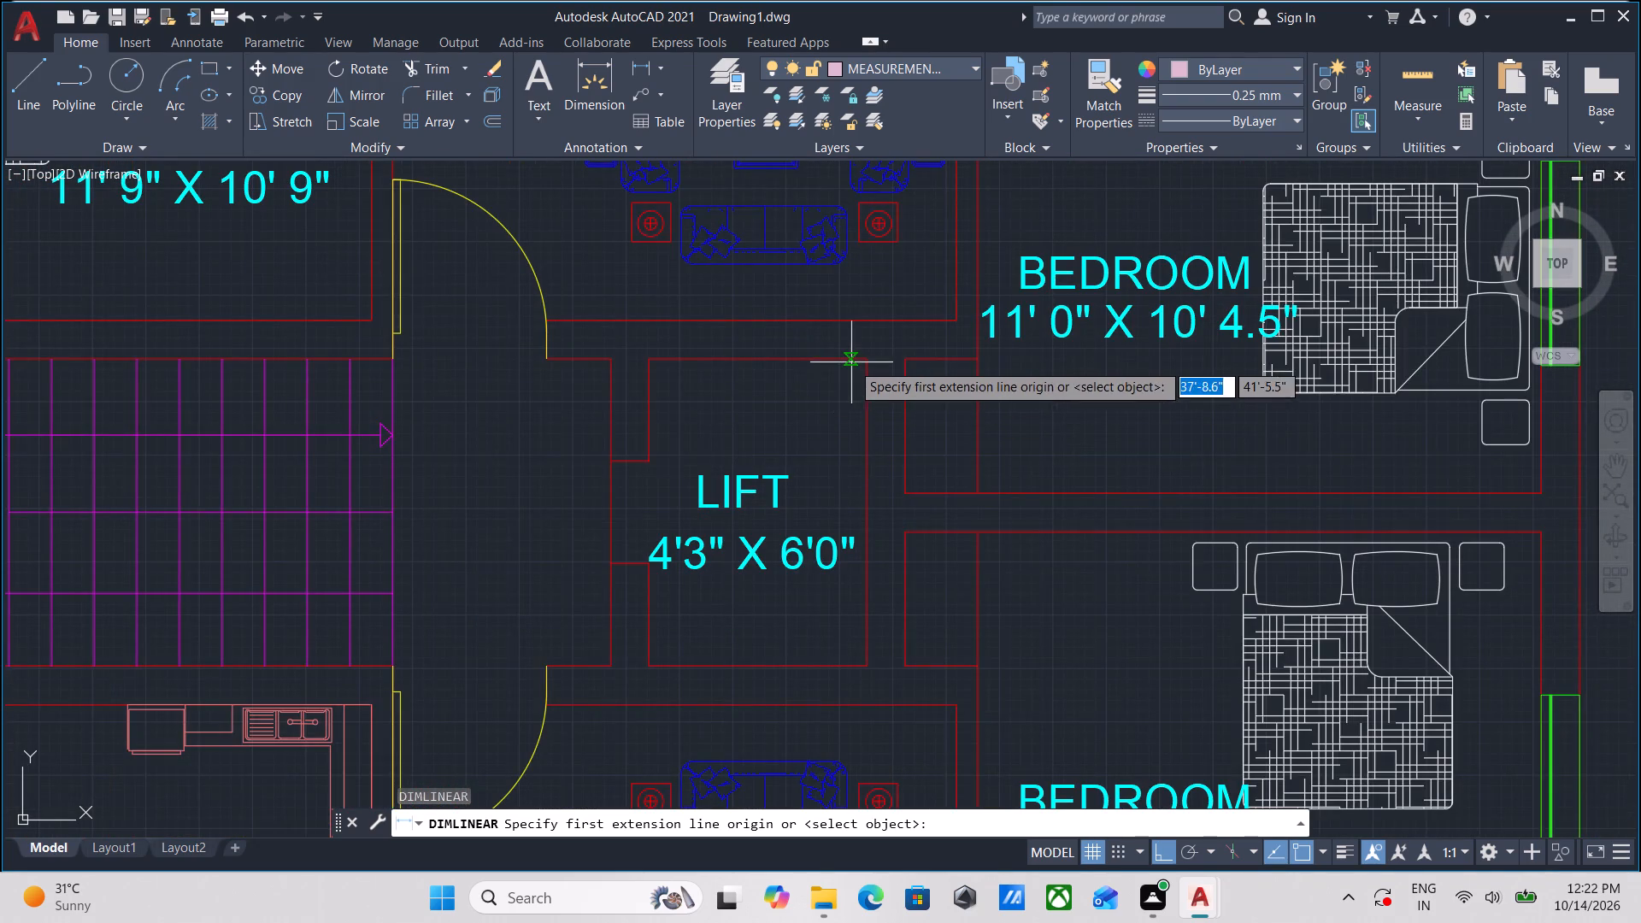
{"action": "left_click", "coordinate": [836, 366]}
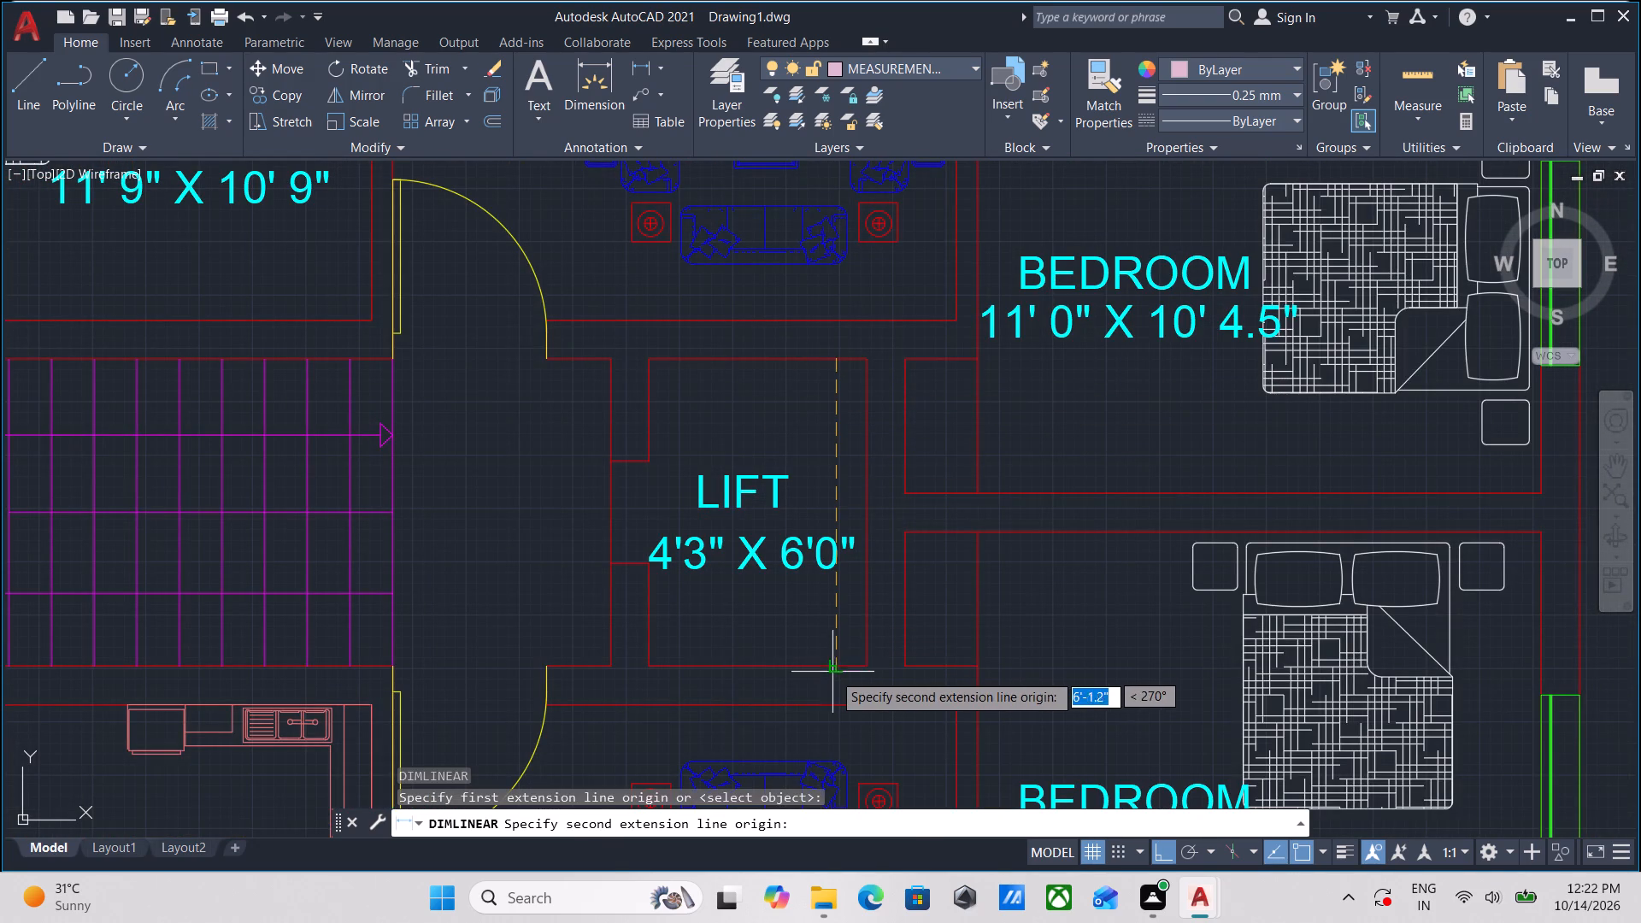
{"action": "left_click", "coordinate": [832, 673]}
{"action": "left_click", "coordinate": [834, 624]}
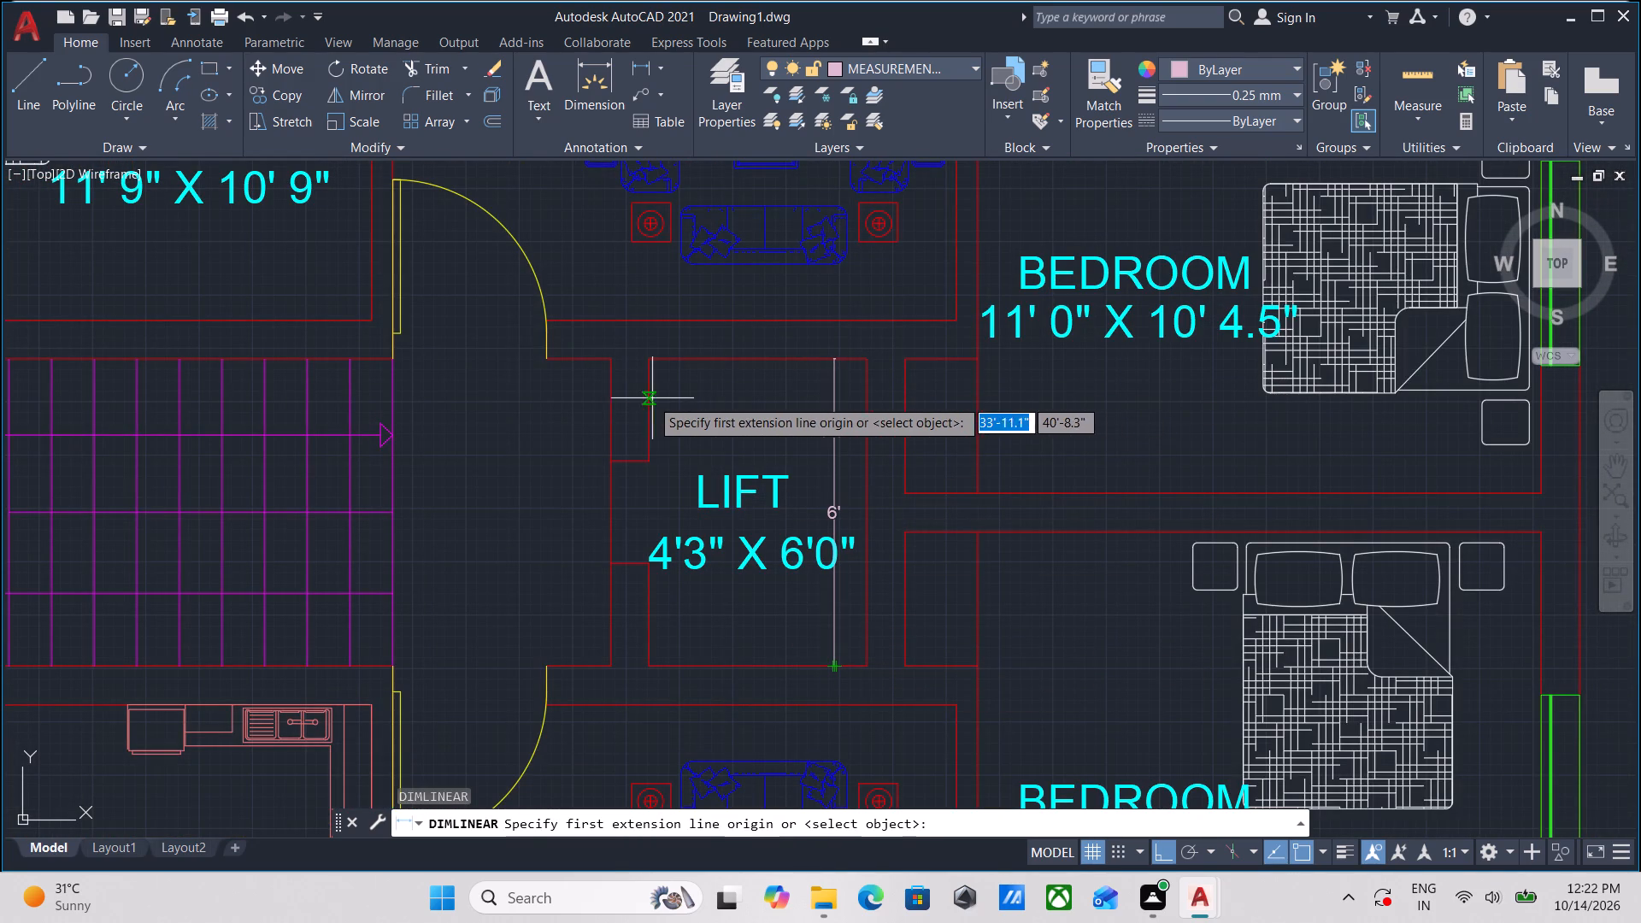
Add a horizontal linear dimension across the LIFT, from the left inner wall to the right inner wall, above its label.
{"action": "left_click", "coordinate": [650, 410]}
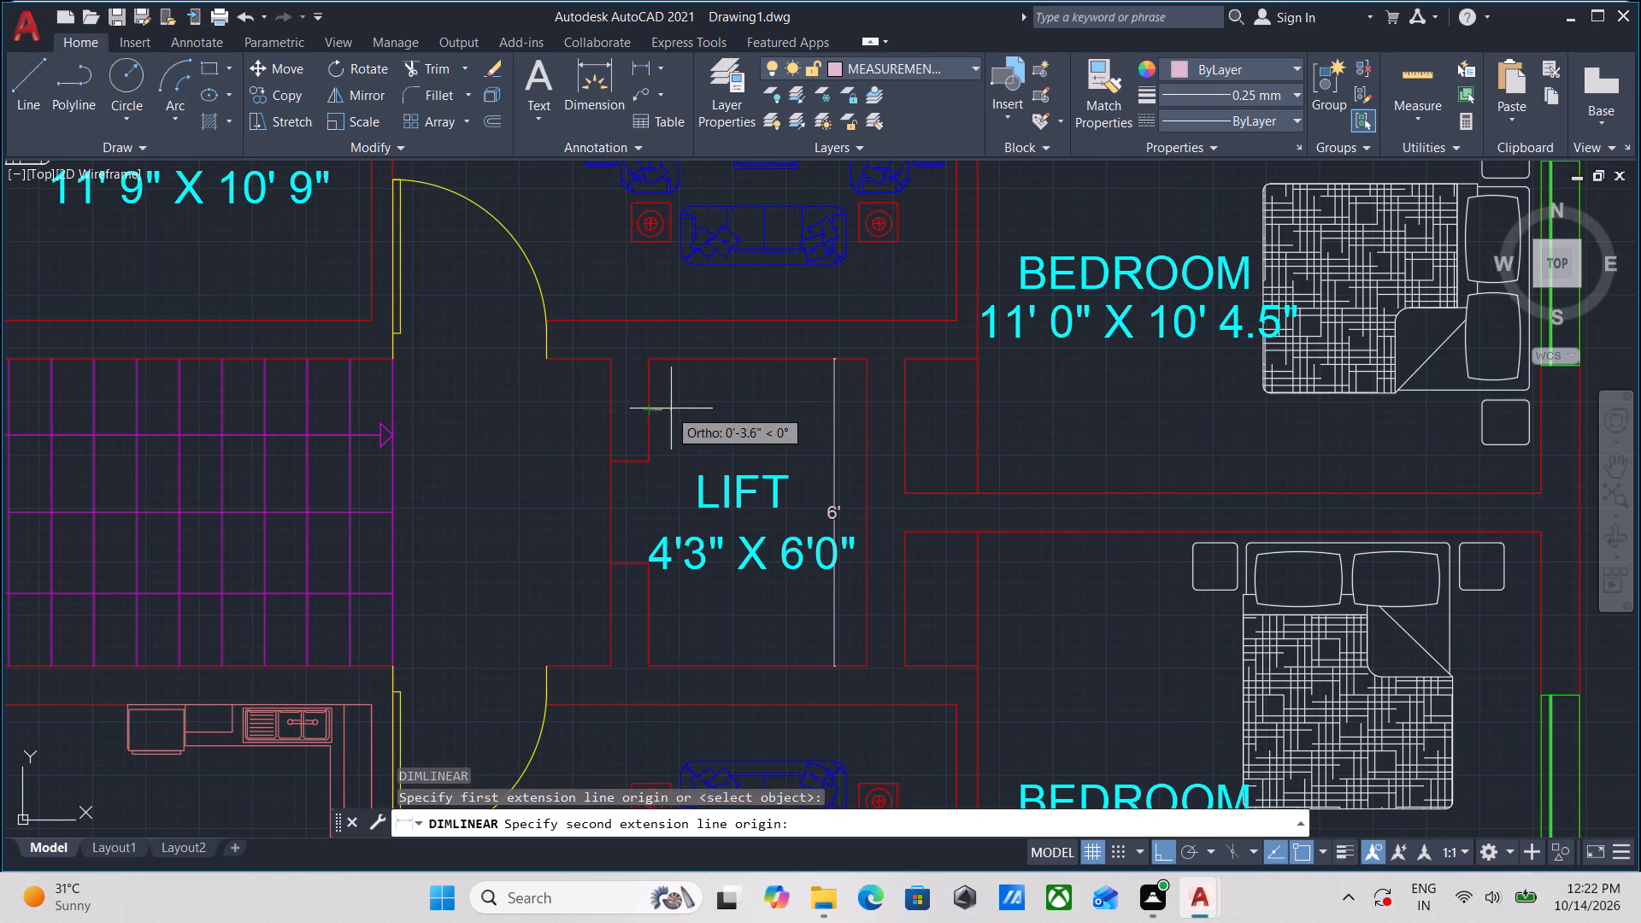
{"action": "left_click", "coordinate": [868, 415]}
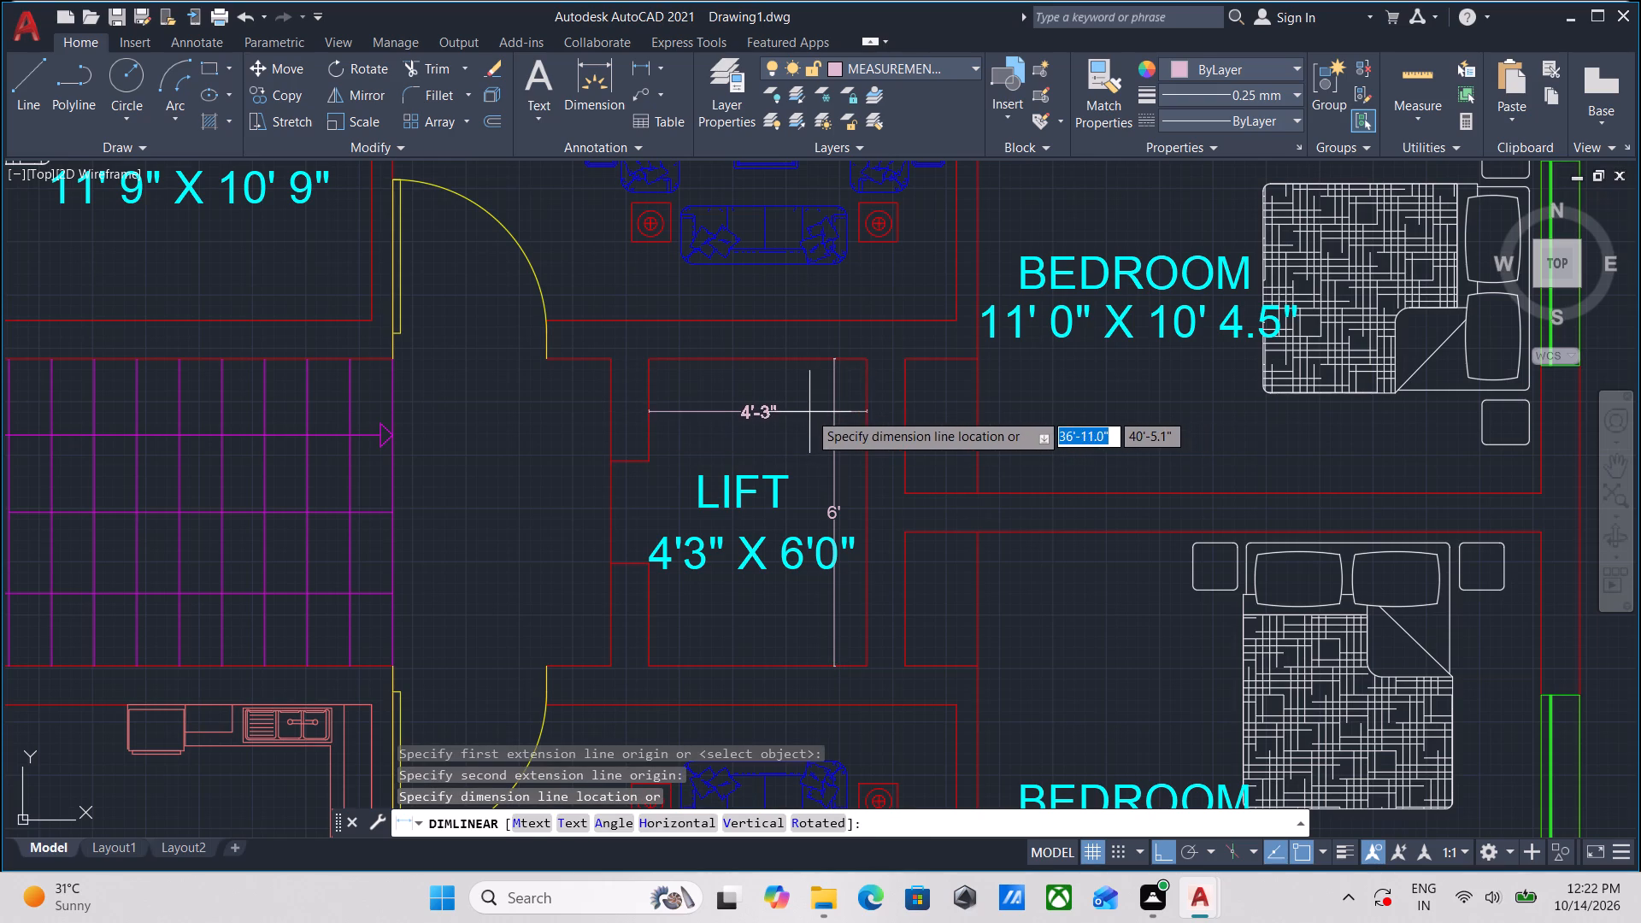
{"action": "left_click", "coordinate": [806, 412]}
Add a vertical linear dimension between the upper wall face and the bottom edge line of the lower flat's balcony, near its right wall.
{"action": "middle_click_drag", "start_coordinate": [738, 497], "coordinate": [751, 327]}
{"action": "middle_click_drag", "start_coordinate": [751, 592], "coordinate": [752, 543]}
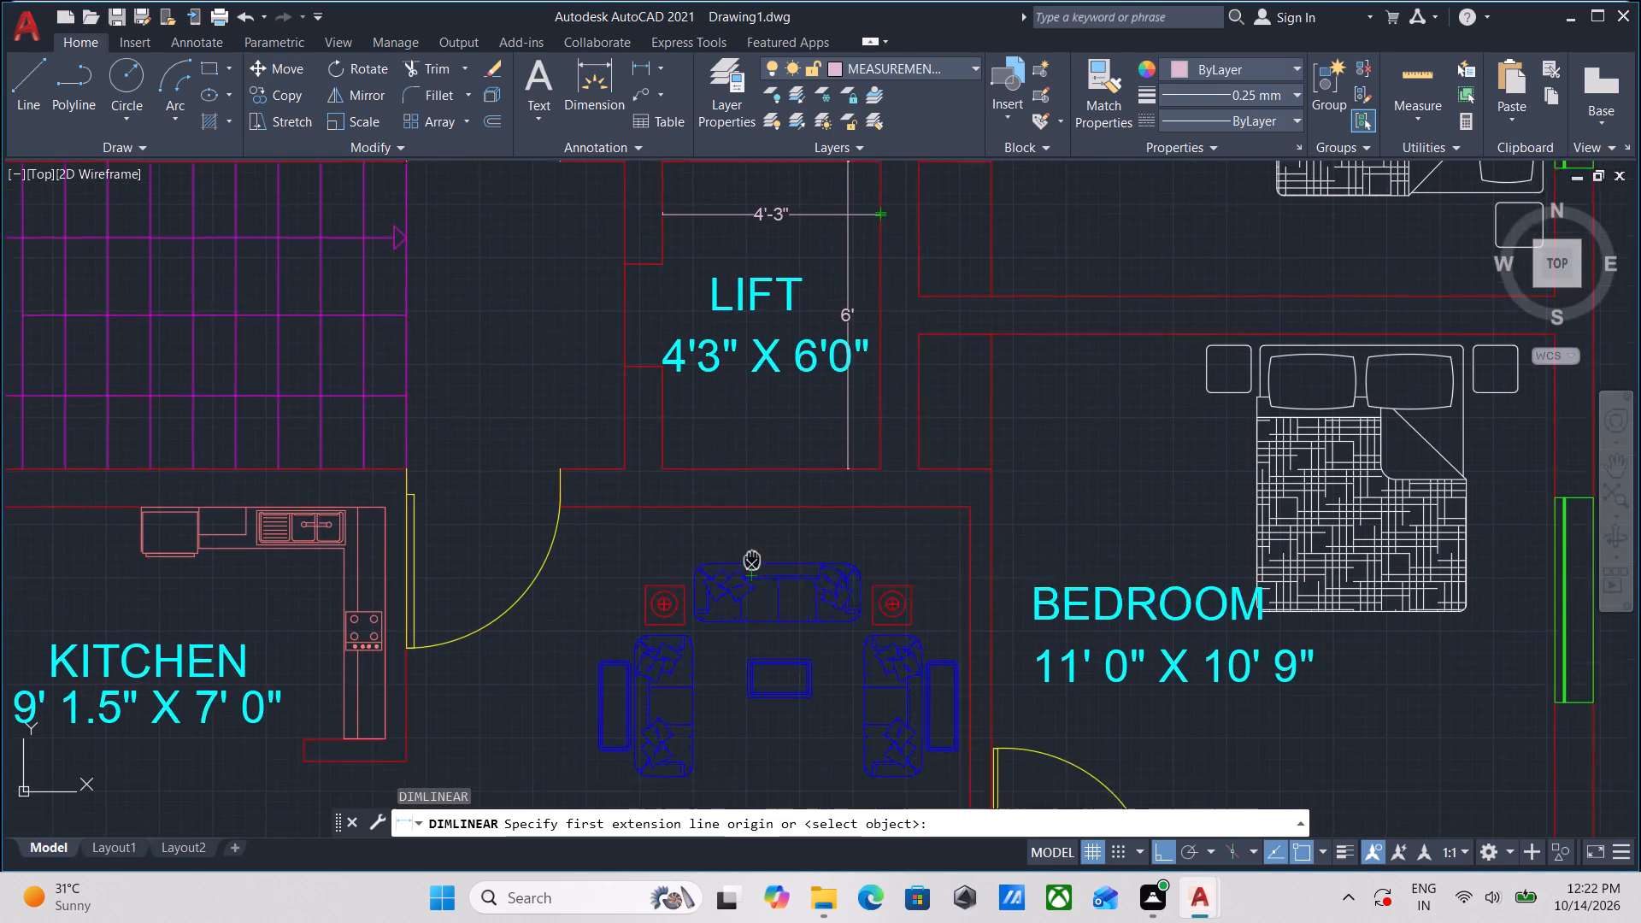
{"action": "middle_click_drag", "start_coordinate": [752, 543], "coordinate": [786, 301]}
{"action": "scroll", "coordinate": [791, 463], "scroll_direction": "down", "scroll_amount": 1}
{"action": "middle_click_drag", "start_coordinate": [794, 469], "coordinate": [798, 391]}
{"action": "middle_click_drag", "start_coordinate": [814, 535], "coordinate": [809, 430]}
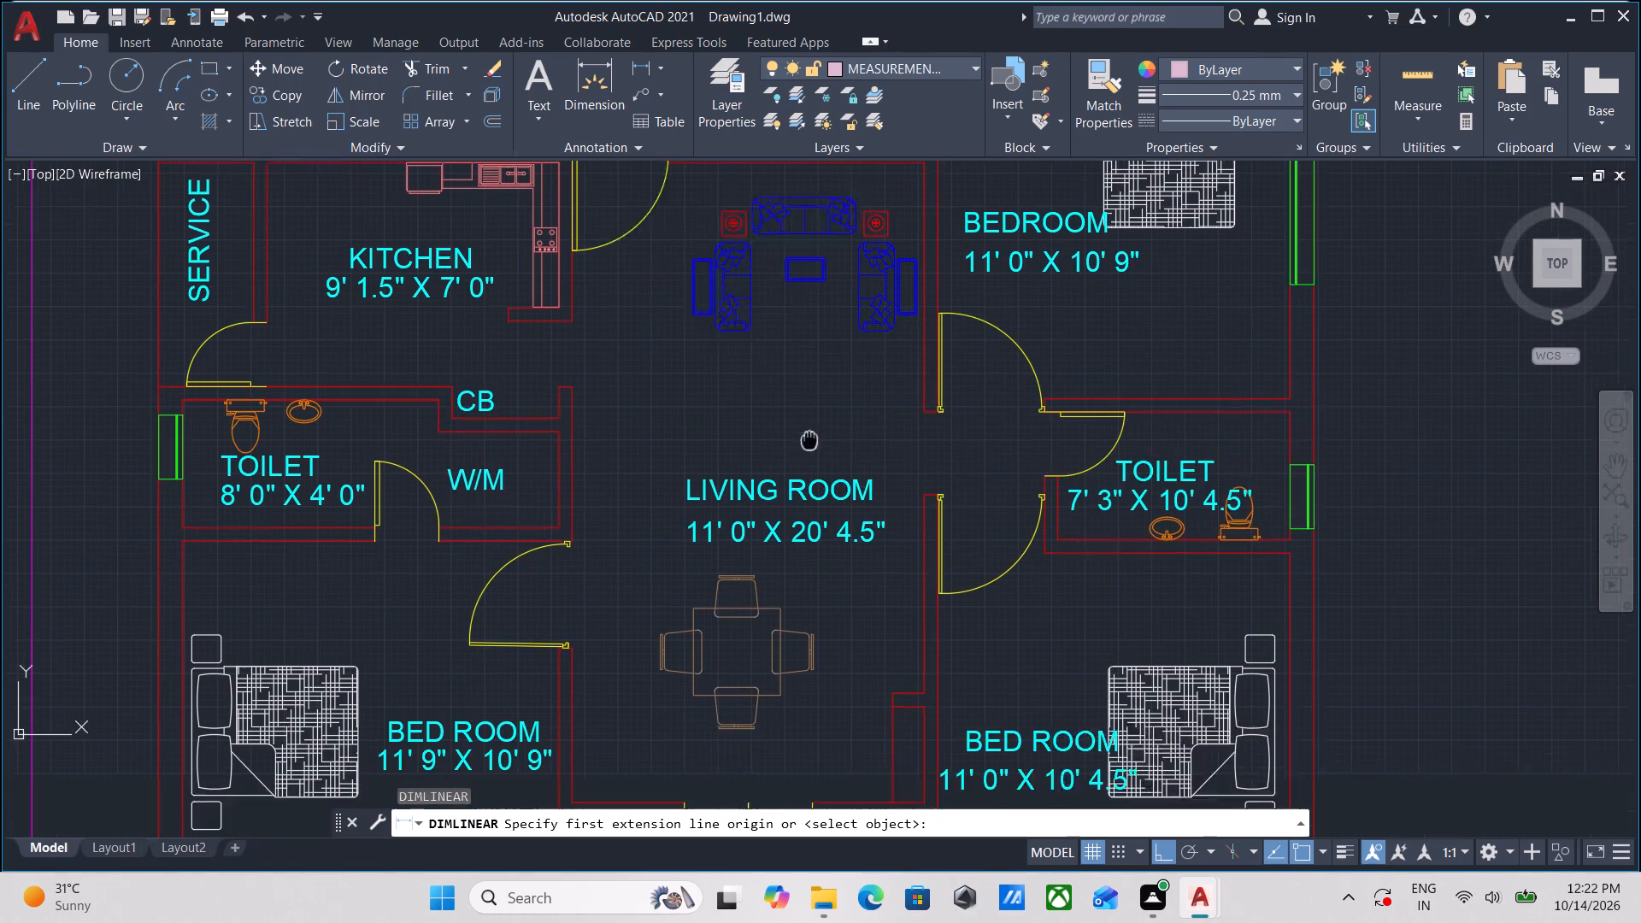
{"action": "middle_click_drag", "start_coordinate": [809, 430], "coordinate": [815, 355]}
{"action": "middle_click_drag", "start_coordinate": [817, 603], "coordinate": [836, 430]}
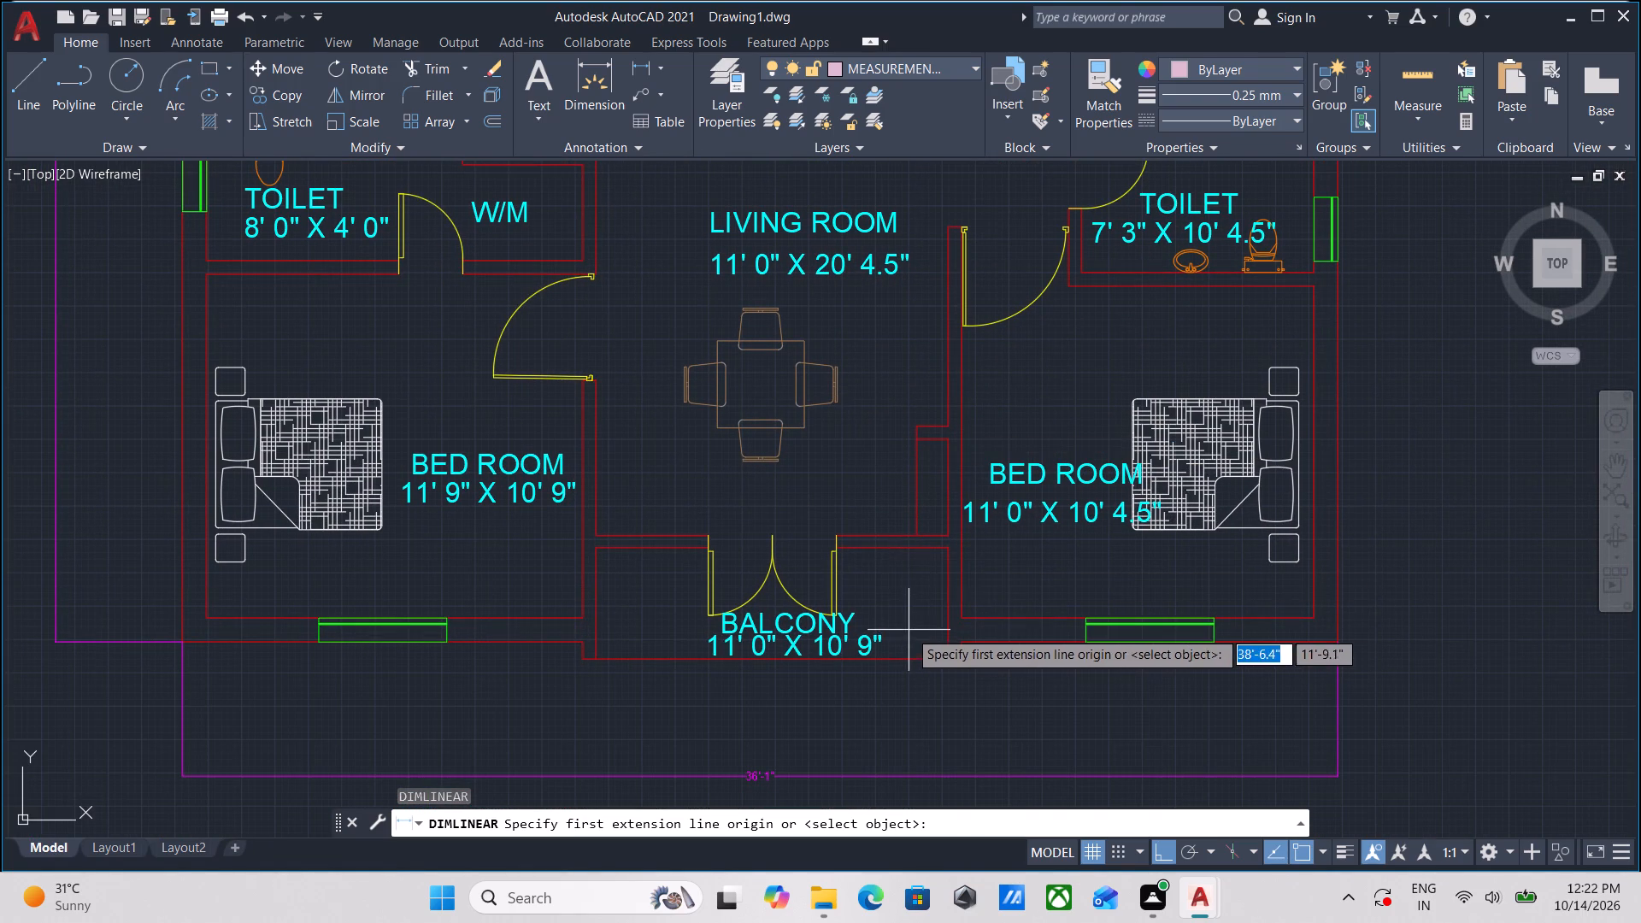
{"action": "scroll", "coordinate": [907, 581], "scroll_direction": "up", "scroll_amount": 2}
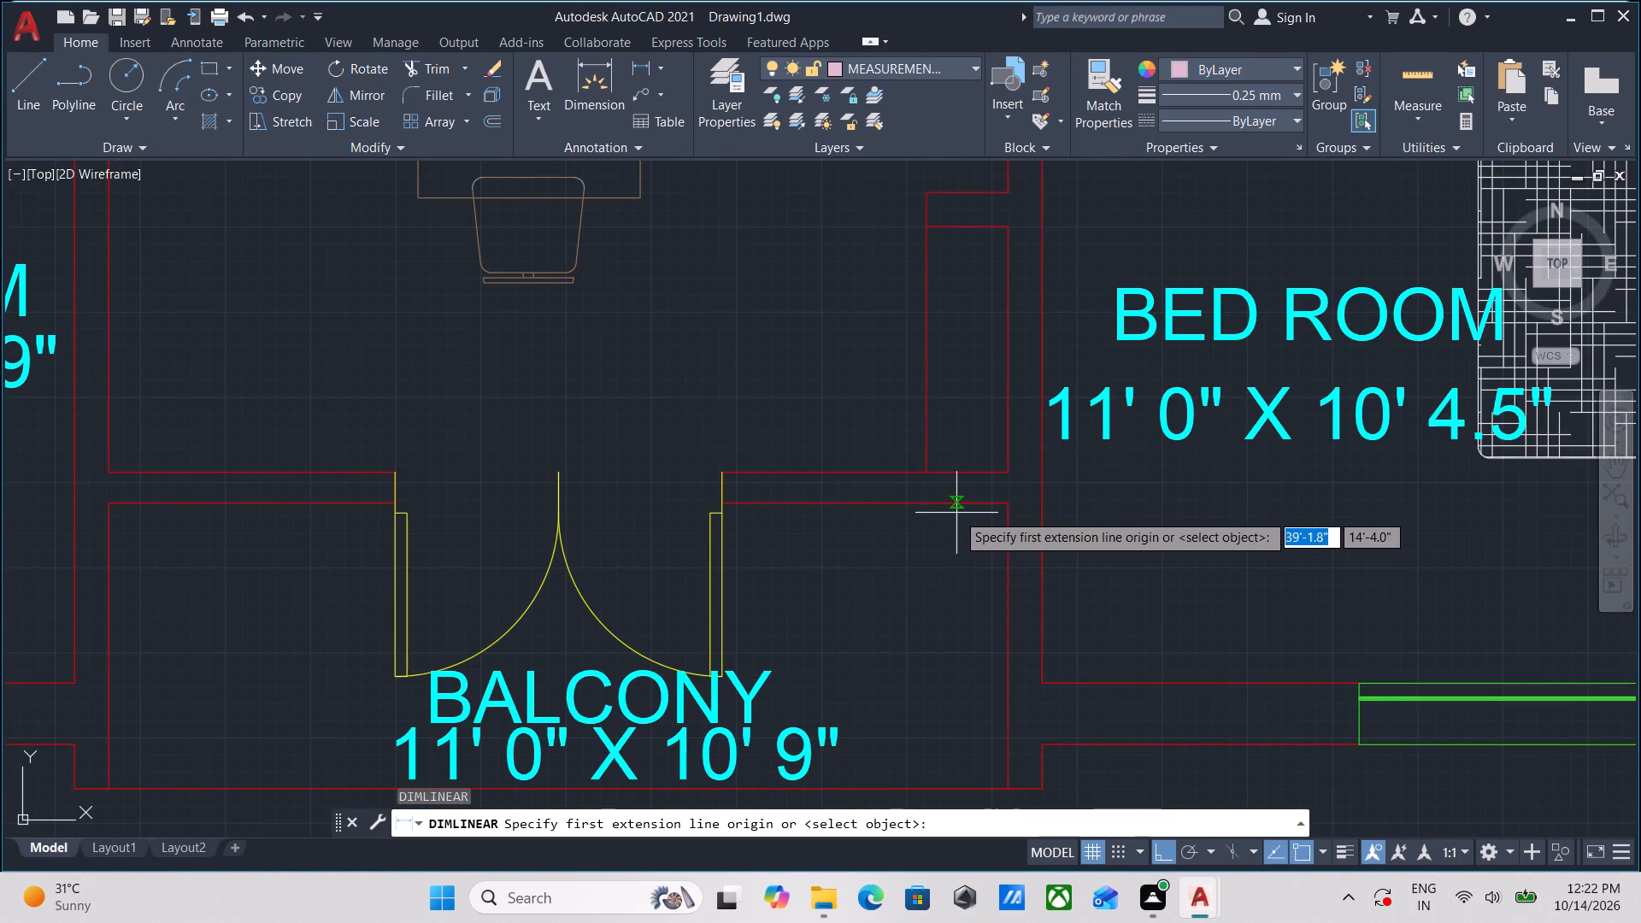
{"action": "scroll", "coordinate": [989, 515], "scroll_direction": "up", "scroll_amount": 2}
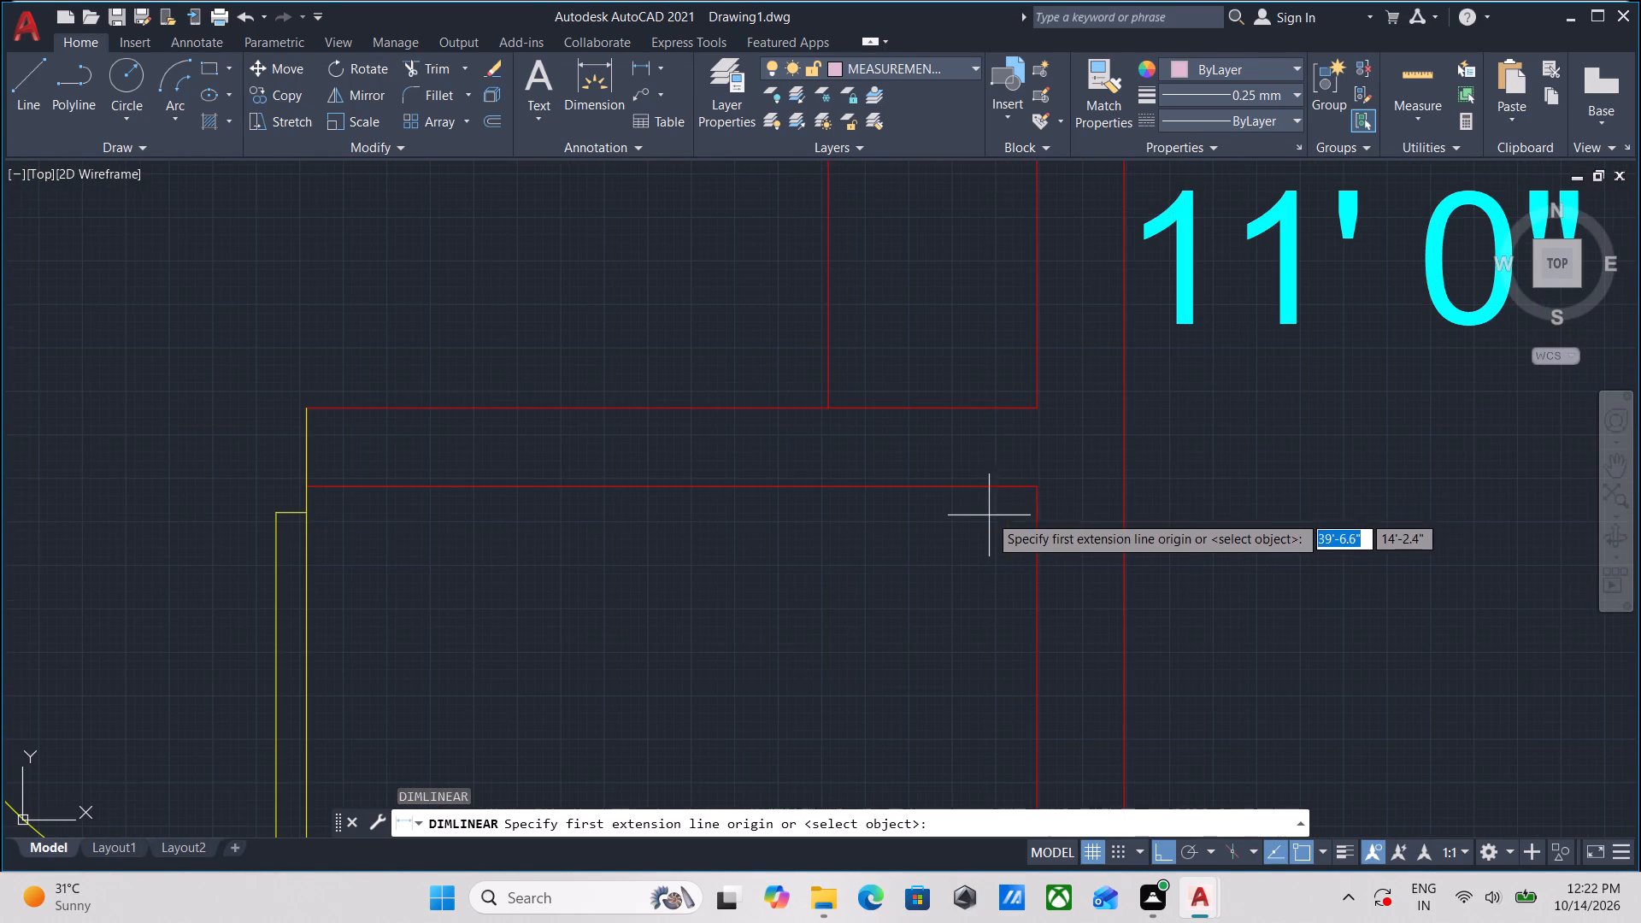
{"action": "left_click", "coordinate": [1006, 488]}
{"action": "middle_click_drag", "start_coordinate": [991, 735], "coordinate": [945, 473]}
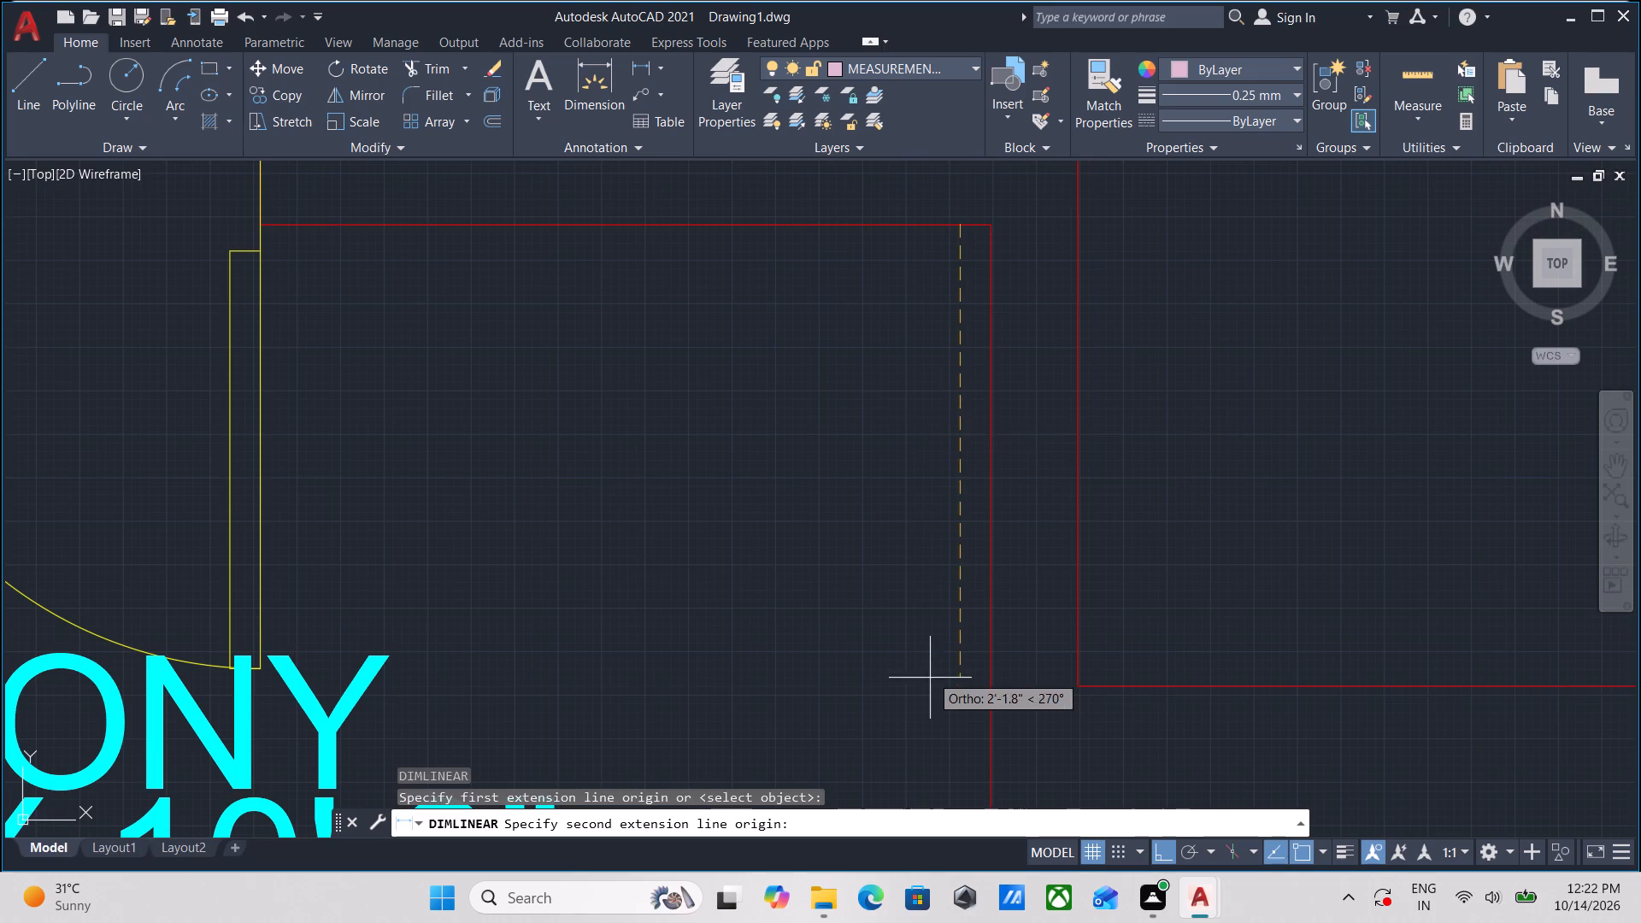
{"action": "middle_click_drag", "start_coordinate": [930, 678], "coordinate": [928, 372]}
{"action": "left_click", "coordinate": [956, 651]}
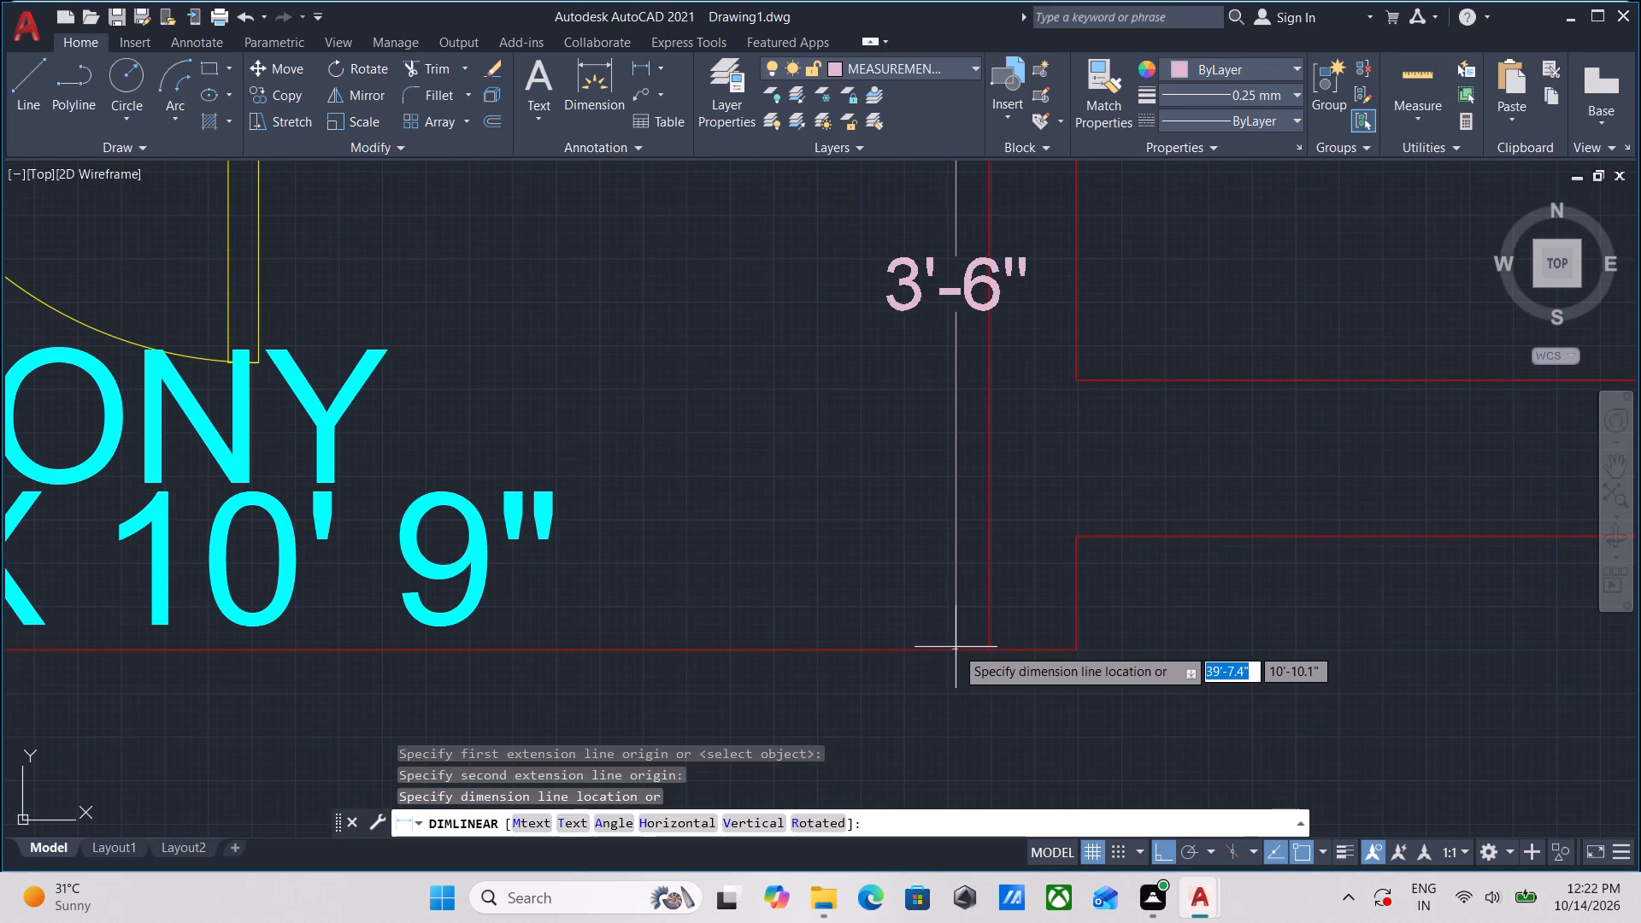
{"action": "scroll", "coordinate": [956, 632], "scroll_direction": "down", "scroll_amount": 2}
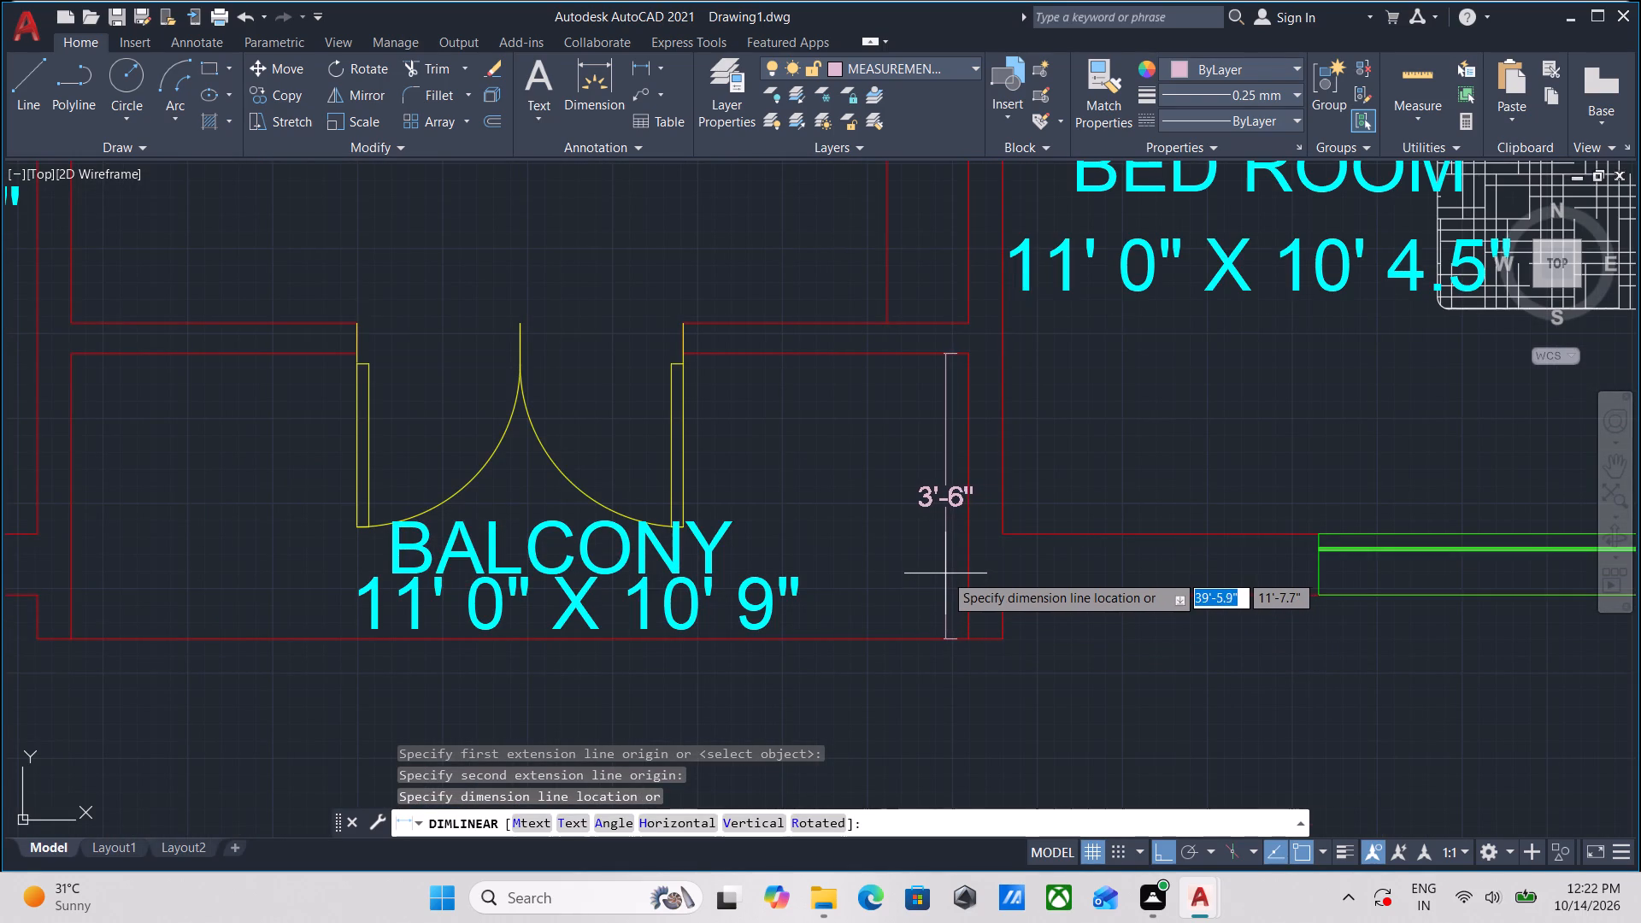
{"action": "left_click", "coordinate": [939, 573]}
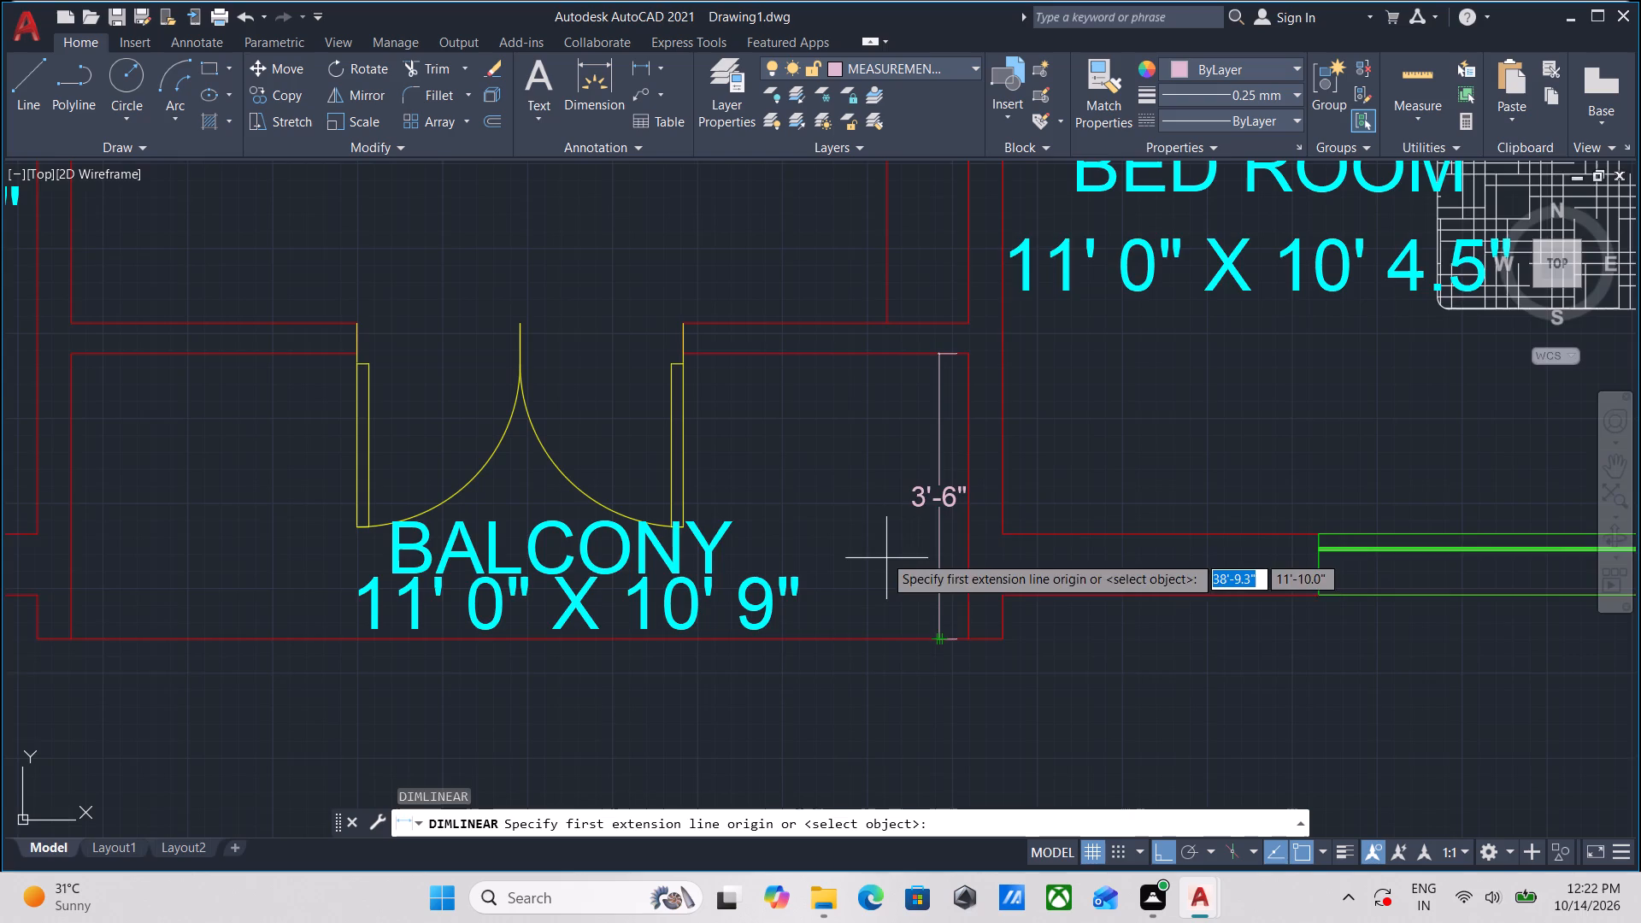
Add a horizontal linear dimension across the same balcony, from the left wall face to the right wall face, just below its upper wall.
{"action": "middle_click_drag", "start_coordinate": [881, 552], "coordinate": [950, 621]}
{"action": "middle_click_drag", "start_coordinate": [904, 495], "coordinate": [1031, 566]}
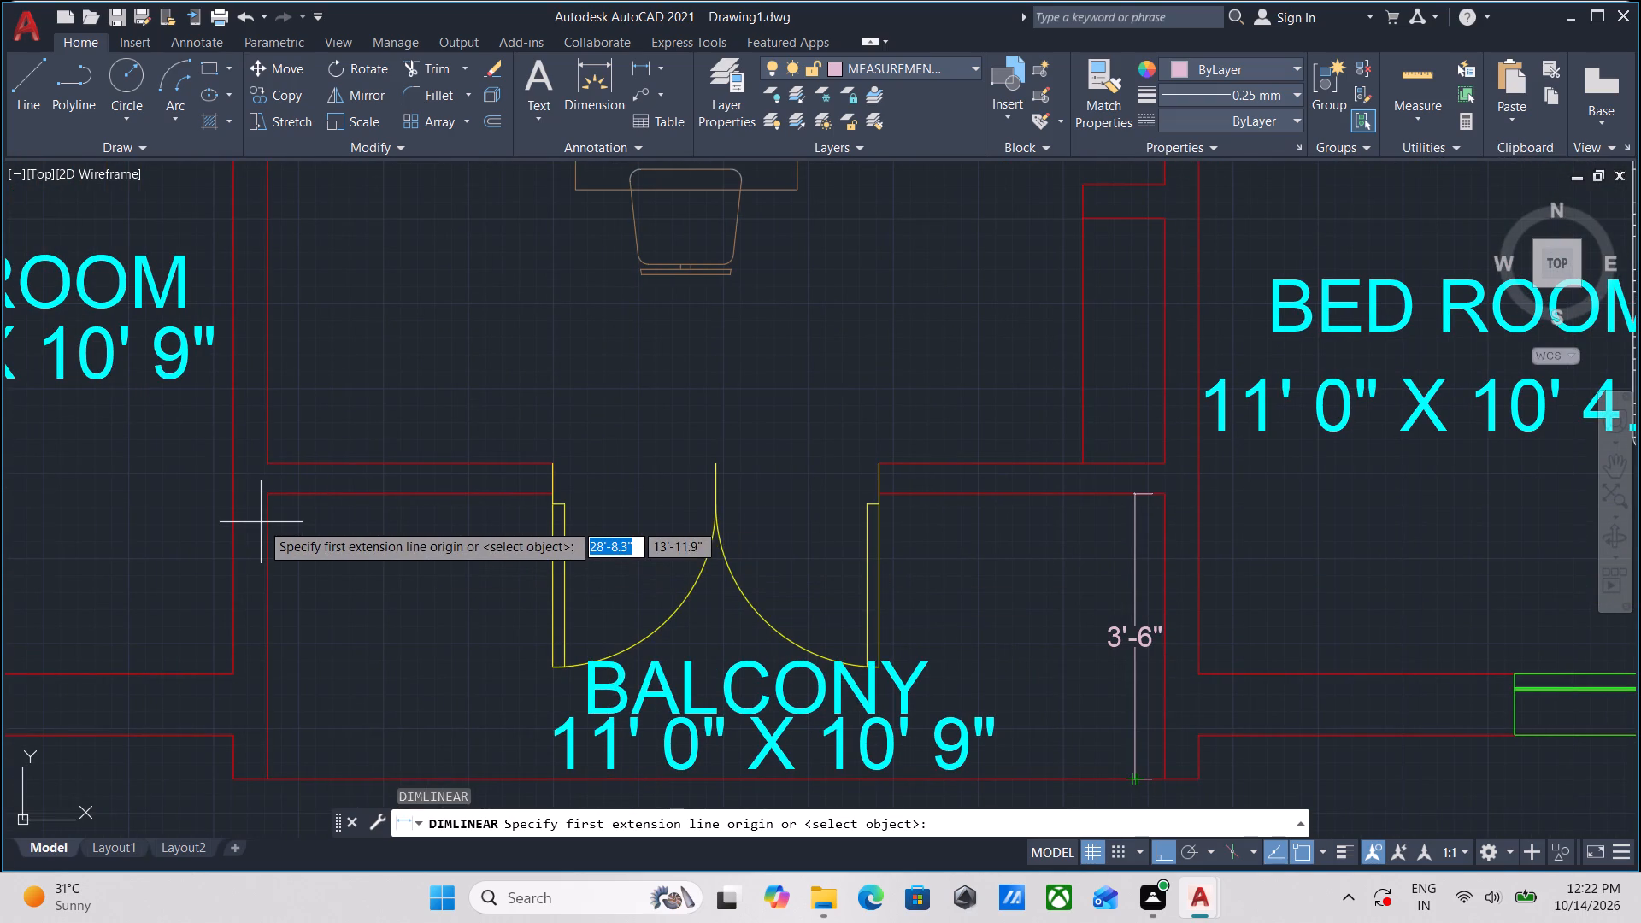
{"action": "left_click", "coordinate": [268, 531]}
{"action": "middle_click_drag", "start_coordinate": [603, 530], "coordinate": [557, 532]}
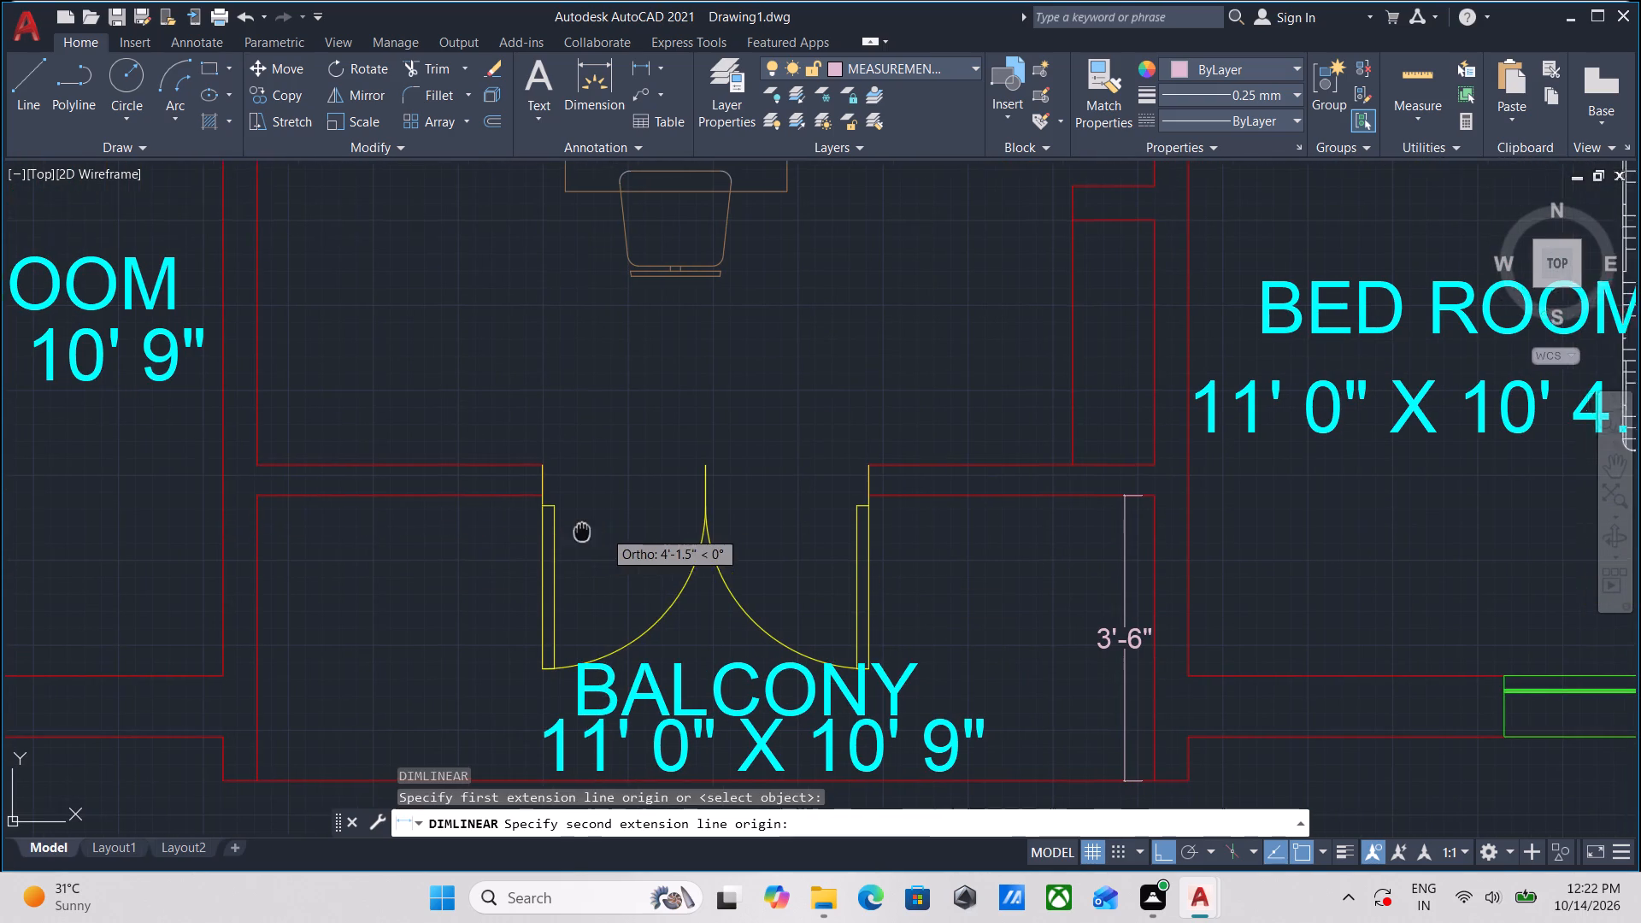
{"action": "middle_click_drag", "start_coordinate": [557, 532], "coordinate": [391, 532]}
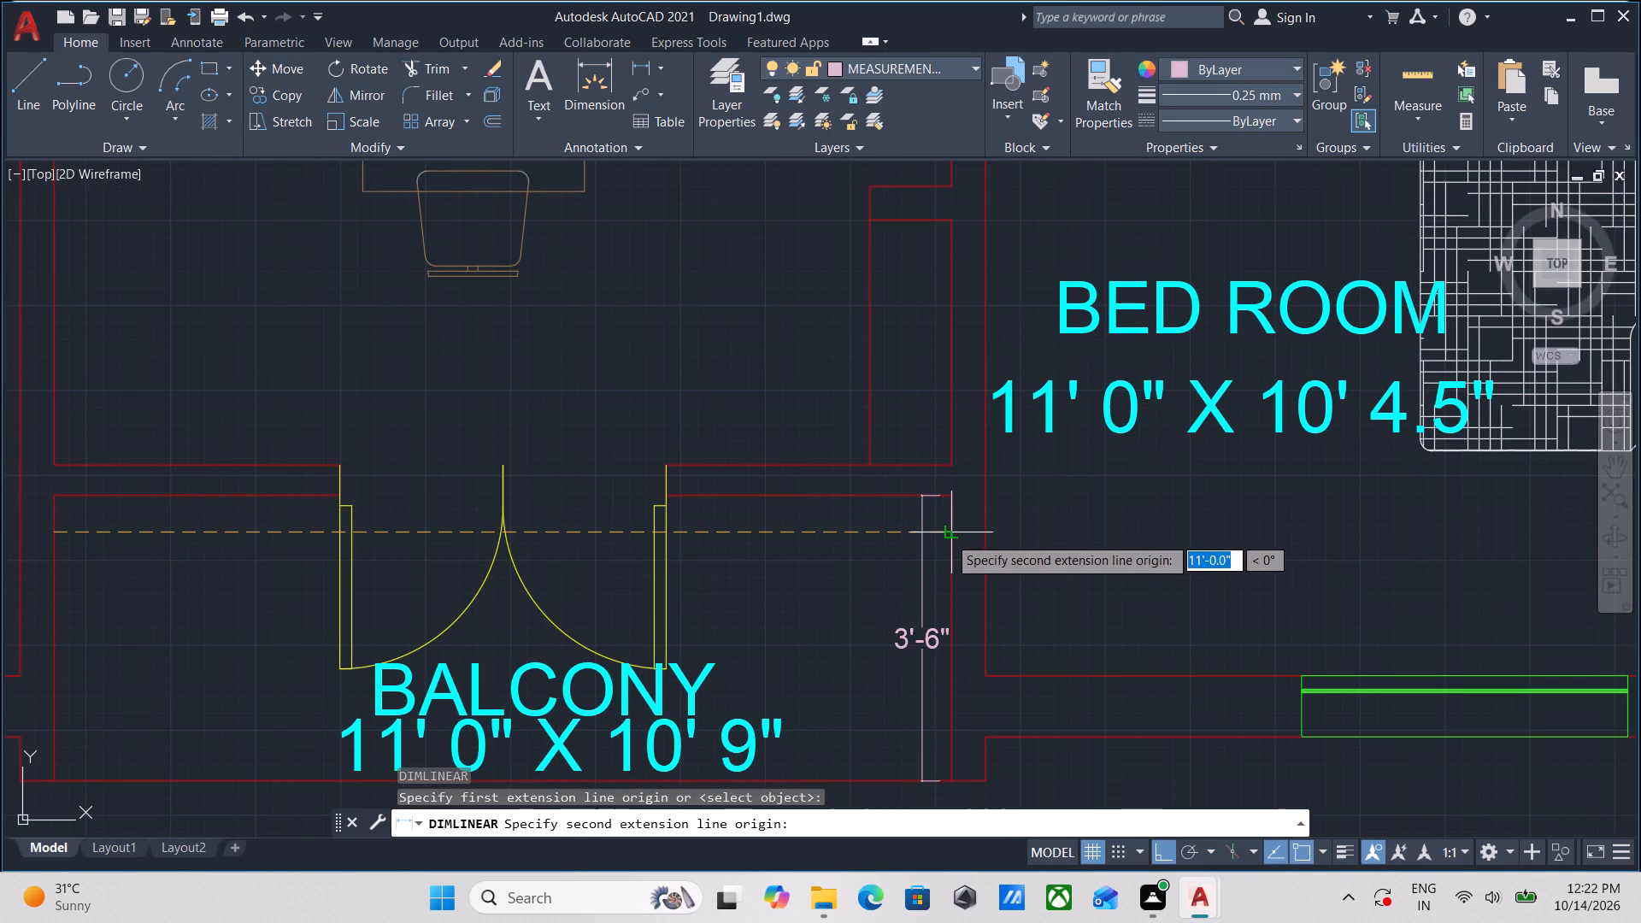
{"action": "left_click", "coordinate": [950, 535]}
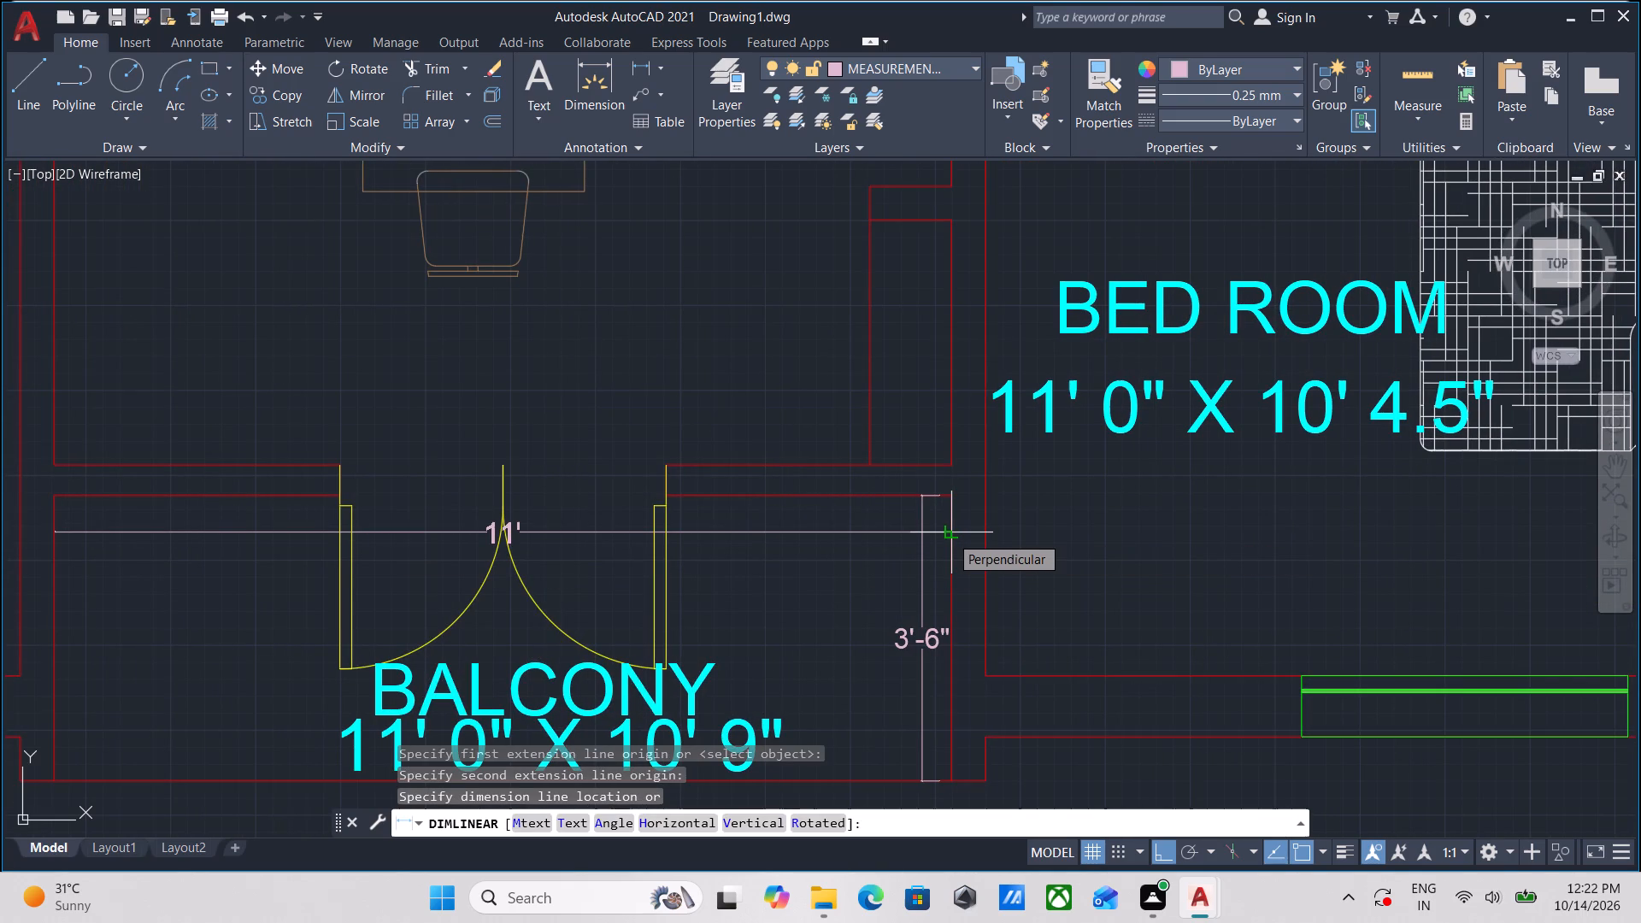
{"action": "left_click", "coordinate": [950, 535]}
Add a vertical linear dimension through the lower flat's living room, from the wall beside the balcony door up to the wall below the LIFT.
{"action": "scroll", "coordinate": [664, 561], "scroll_direction": "down", "scroll_amount": 2}
{"action": "middle_click_drag", "start_coordinate": [675, 566], "coordinate": [666, 631]}
{"action": "middle_click_drag", "start_coordinate": [511, 533], "coordinate": [582, 713]}
{"action": "middle_click_drag", "start_coordinate": [662, 504], "coordinate": [677, 691]}
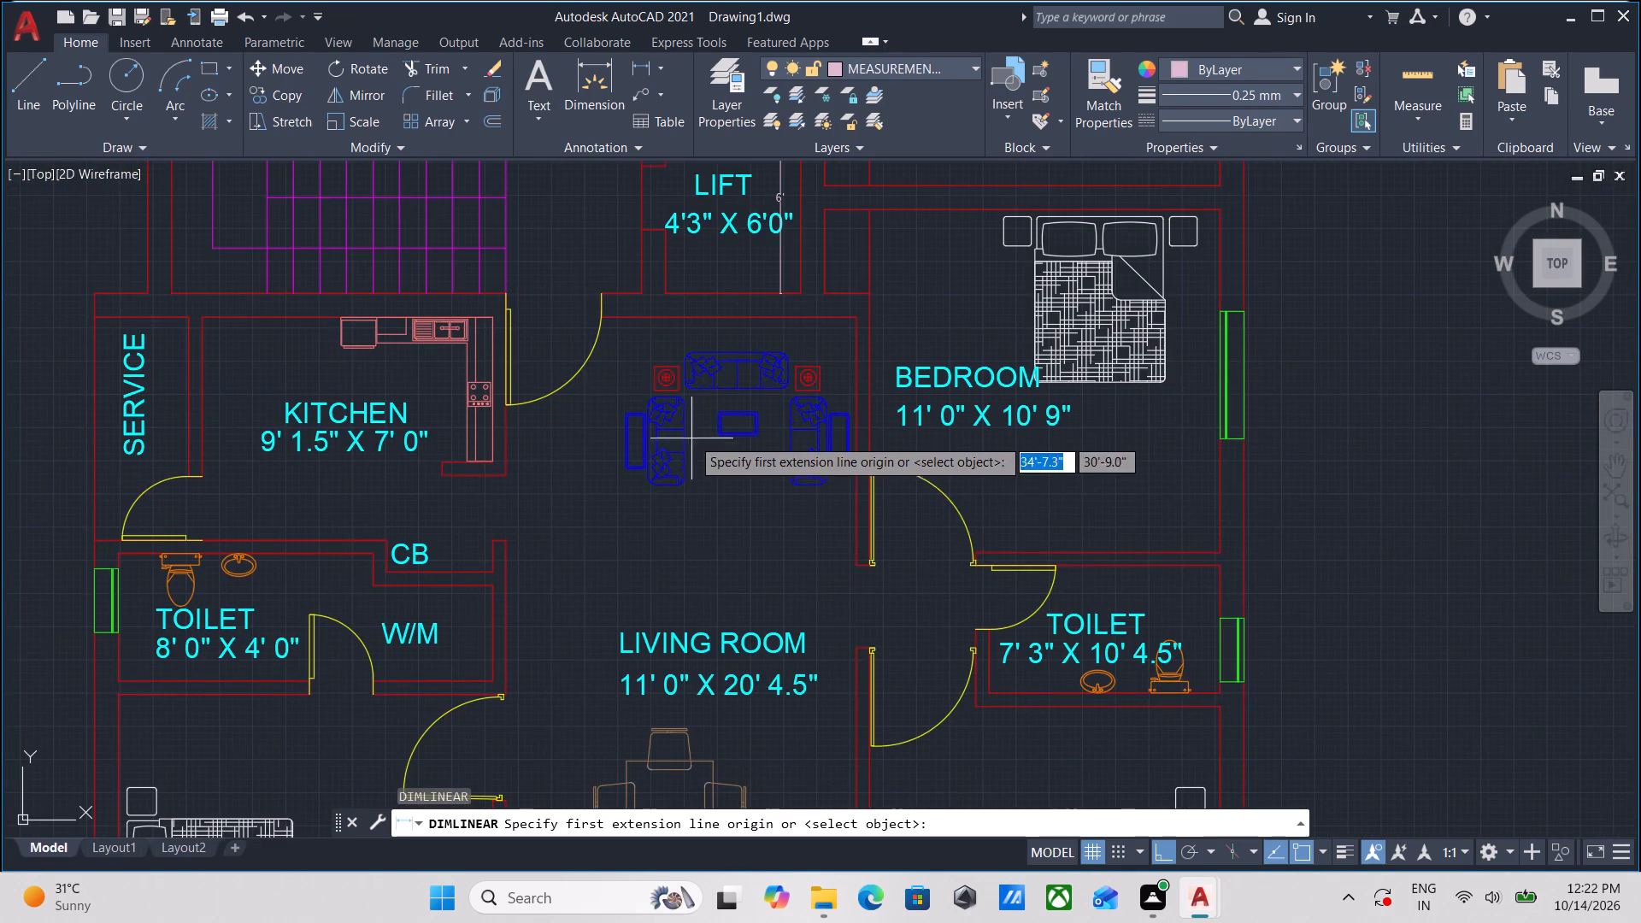
{"action": "scroll", "coordinate": [699, 626], "scroll_direction": "down", "scroll_amount": 1}
{"action": "middle_click_drag", "start_coordinate": [699, 630], "coordinate": [713, 448]}
{"action": "scroll", "coordinate": [778, 668], "scroll_direction": "up", "scroll_amount": 2}
{"action": "scroll", "coordinate": [739, 611], "scroll_direction": "up", "scroll_amount": 1}
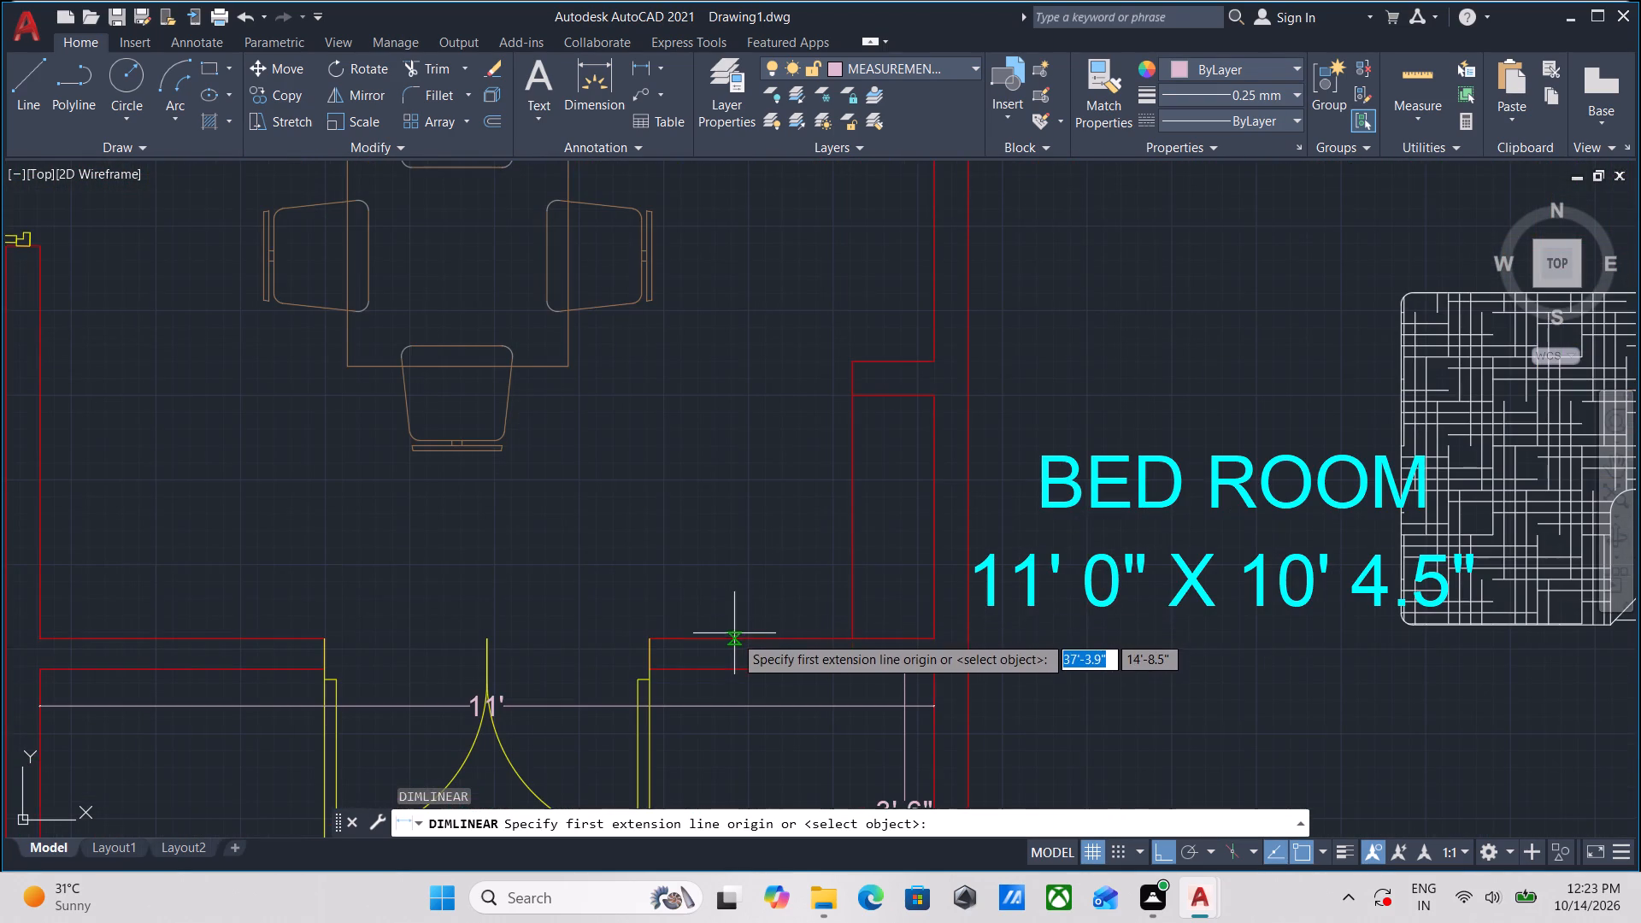
{"action": "scroll", "coordinate": [734, 640], "scroll_direction": "up", "scroll_amount": 3}
{"action": "left_click", "coordinate": [734, 640]}
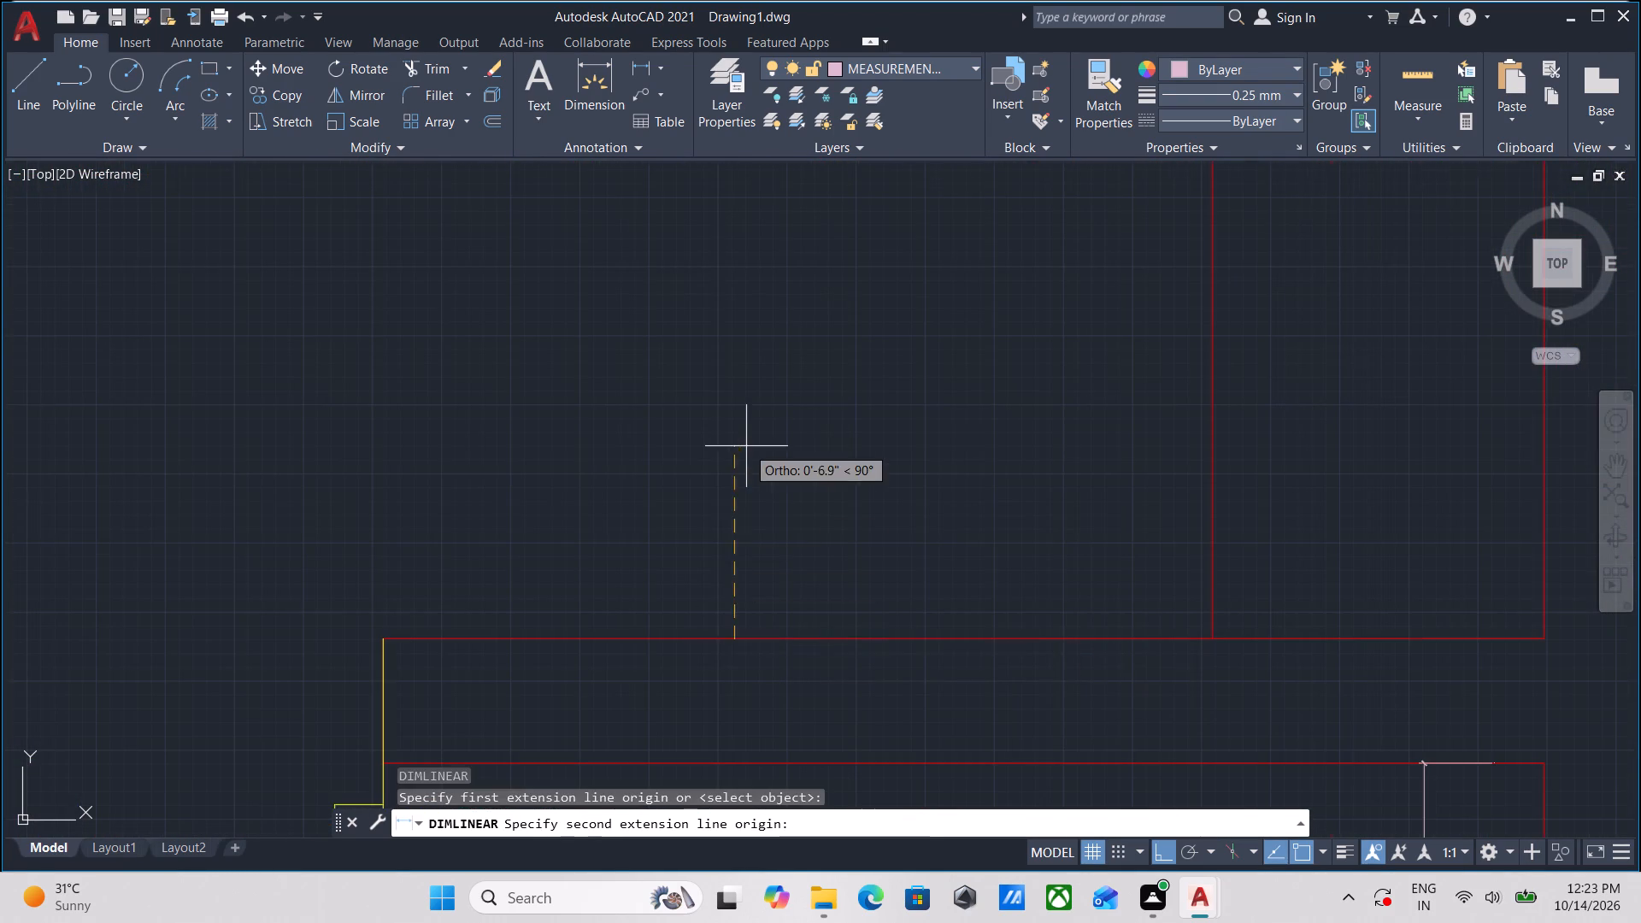
{"action": "scroll", "coordinate": [746, 446], "scroll_direction": "down", "scroll_amount": 3}
{"action": "middle_click_drag", "start_coordinate": [746, 450], "coordinate": [731, 828]}
{"action": "scroll", "coordinate": [736, 442], "scroll_direction": "down", "scroll_amount": 2}
{"action": "middle_click_drag", "start_coordinate": [726, 462], "coordinate": [717, 756]}
{"action": "middle_click_drag", "start_coordinate": [684, 486], "coordinate": [686, 690]}
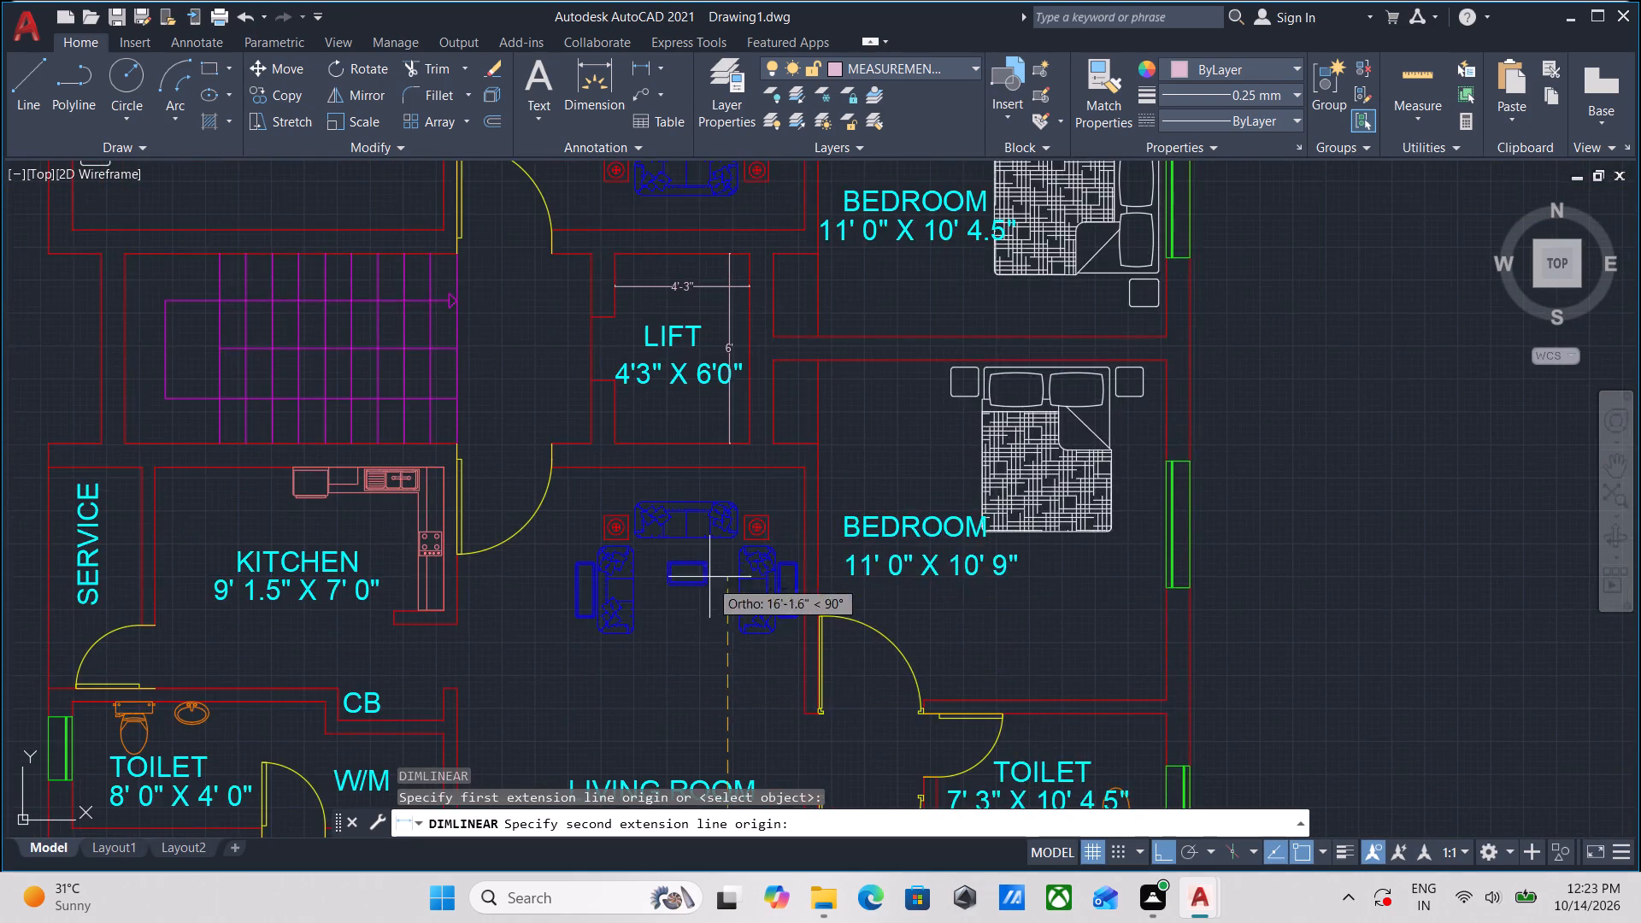
{"action": "scroll", "coordinate": [711, 537], "scroll_direction": "up", "scroll_amount": 2}
{"action": "middle_click_drag", "start_coordinate": [729, 432], "coordinate": [727, 524]}
{"action": "scroll", "coordinate": [727, 524], "scroll_direction": "up", "scroll_amount": 1}
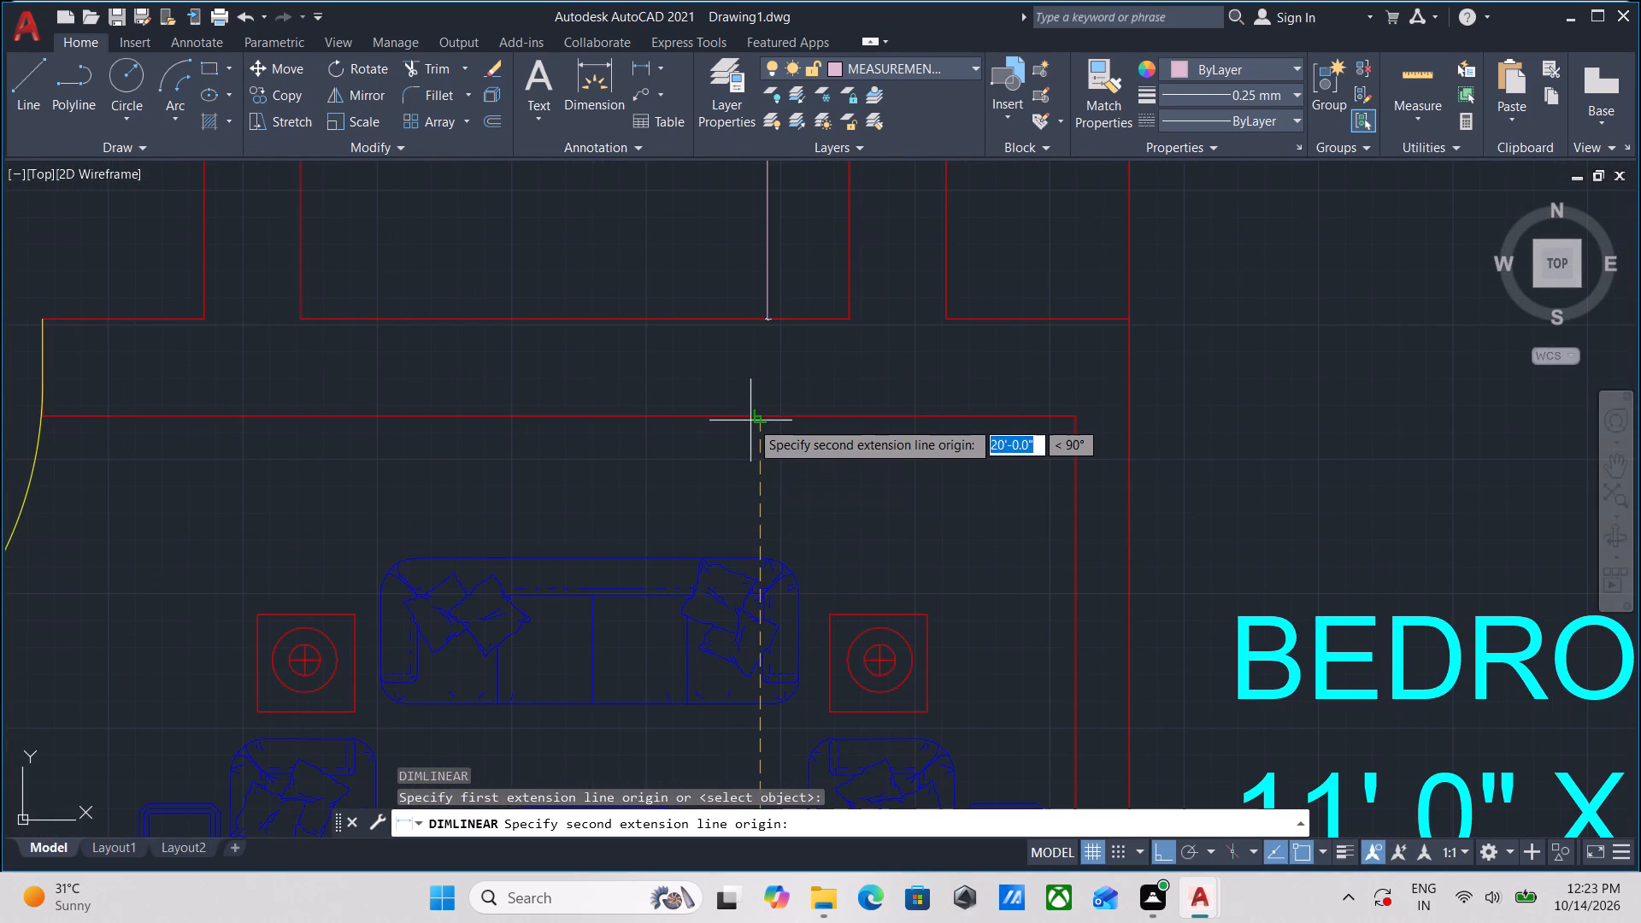
{"action": "left_click", "coordinate": [756, 417]}
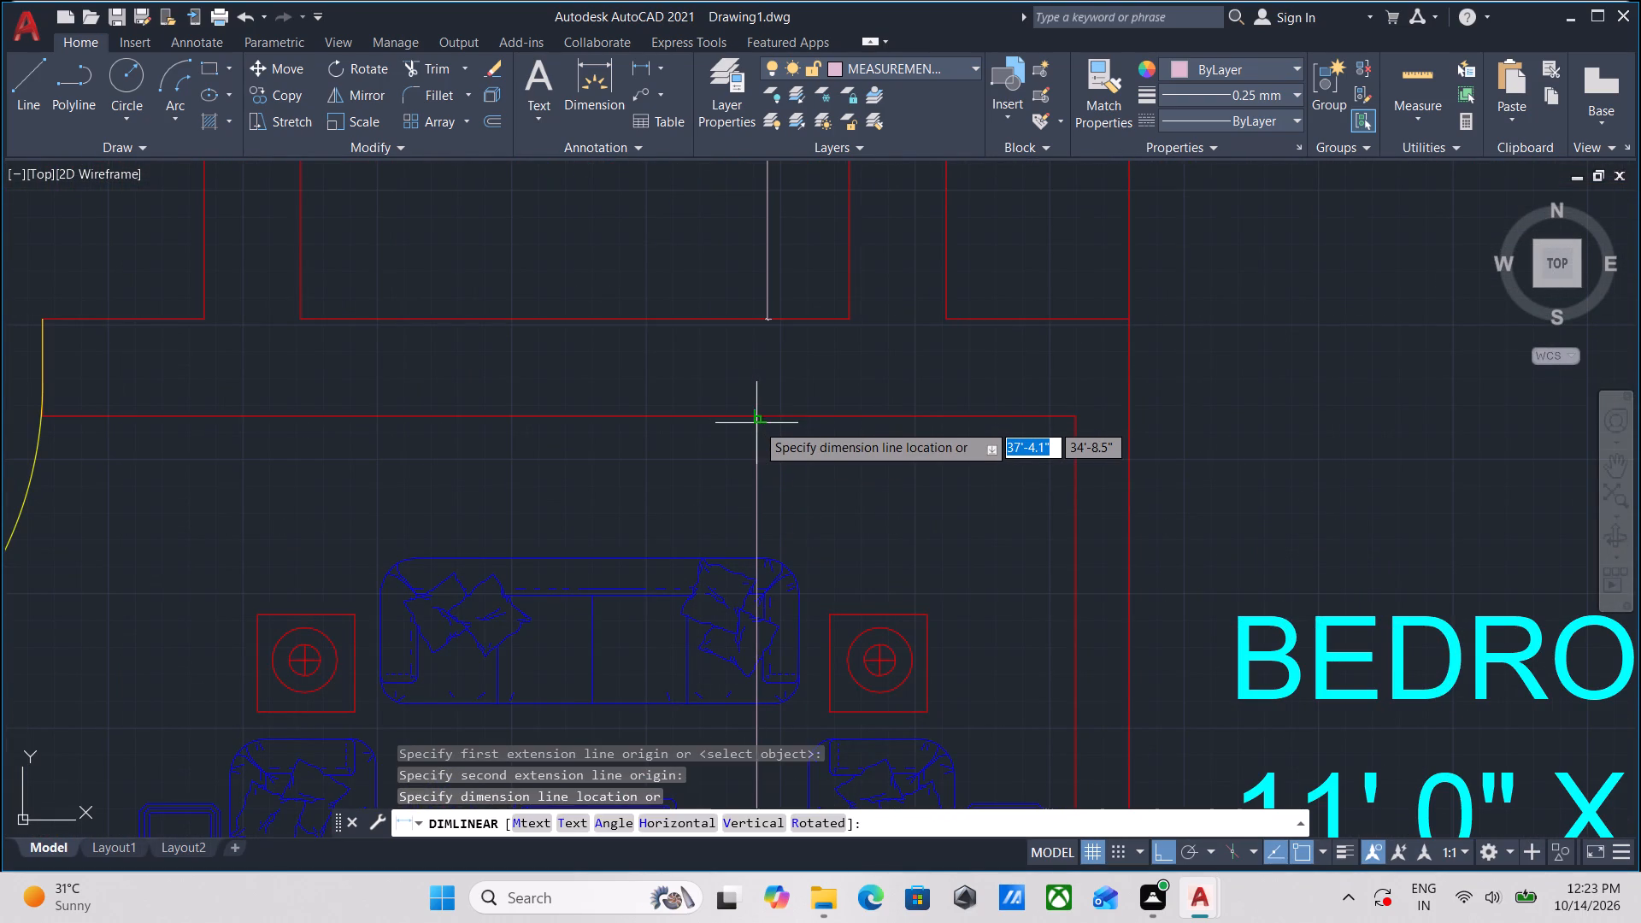
{"action": "scroll", "coordinate": [756, 423], "scroll_direction": "down", "scroll_amount": 4}
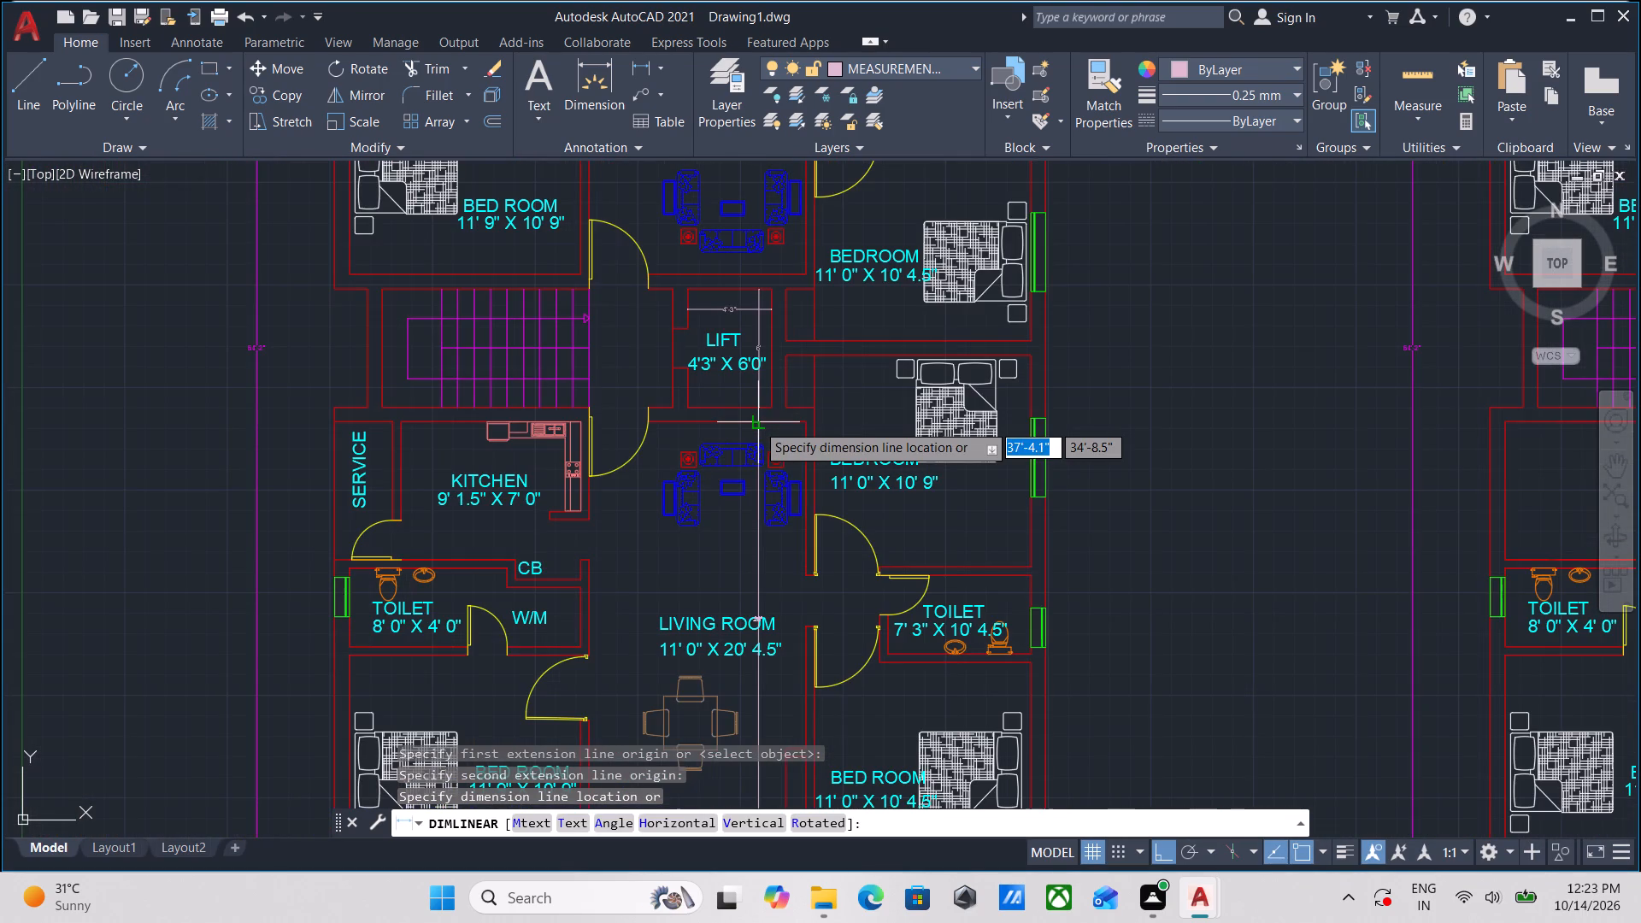
{"action": "scroll", "coordinate": [756, 423], "scroll_direction": "up", "scroll_amount": 3}
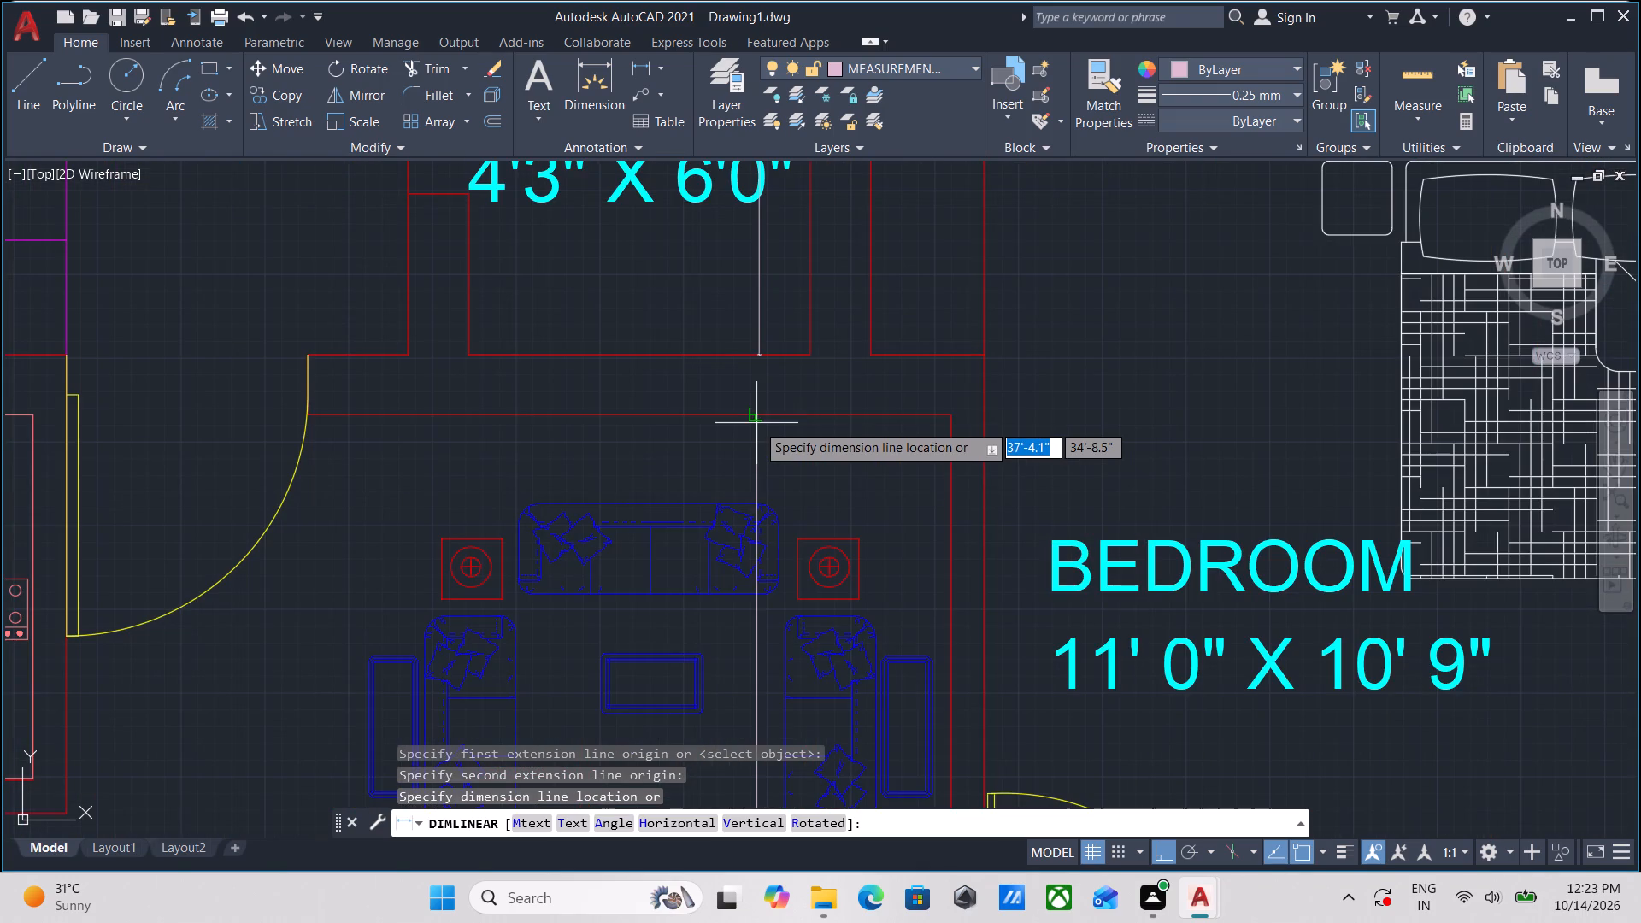
{"action": "left_click", "coordinate": [755, 424]}
Examine the lower flat's living room and adjoining rooms, from the LIFT down to the balcony, for the dimensions placed.
{"action": "scroll", "coordinate": [818, 468], "scroll_direction": "down", "scroll_amount": 1}
{"action": "middle_click_drag", "start_coordinate": [814, 473], "coordinate": [814, 472]}
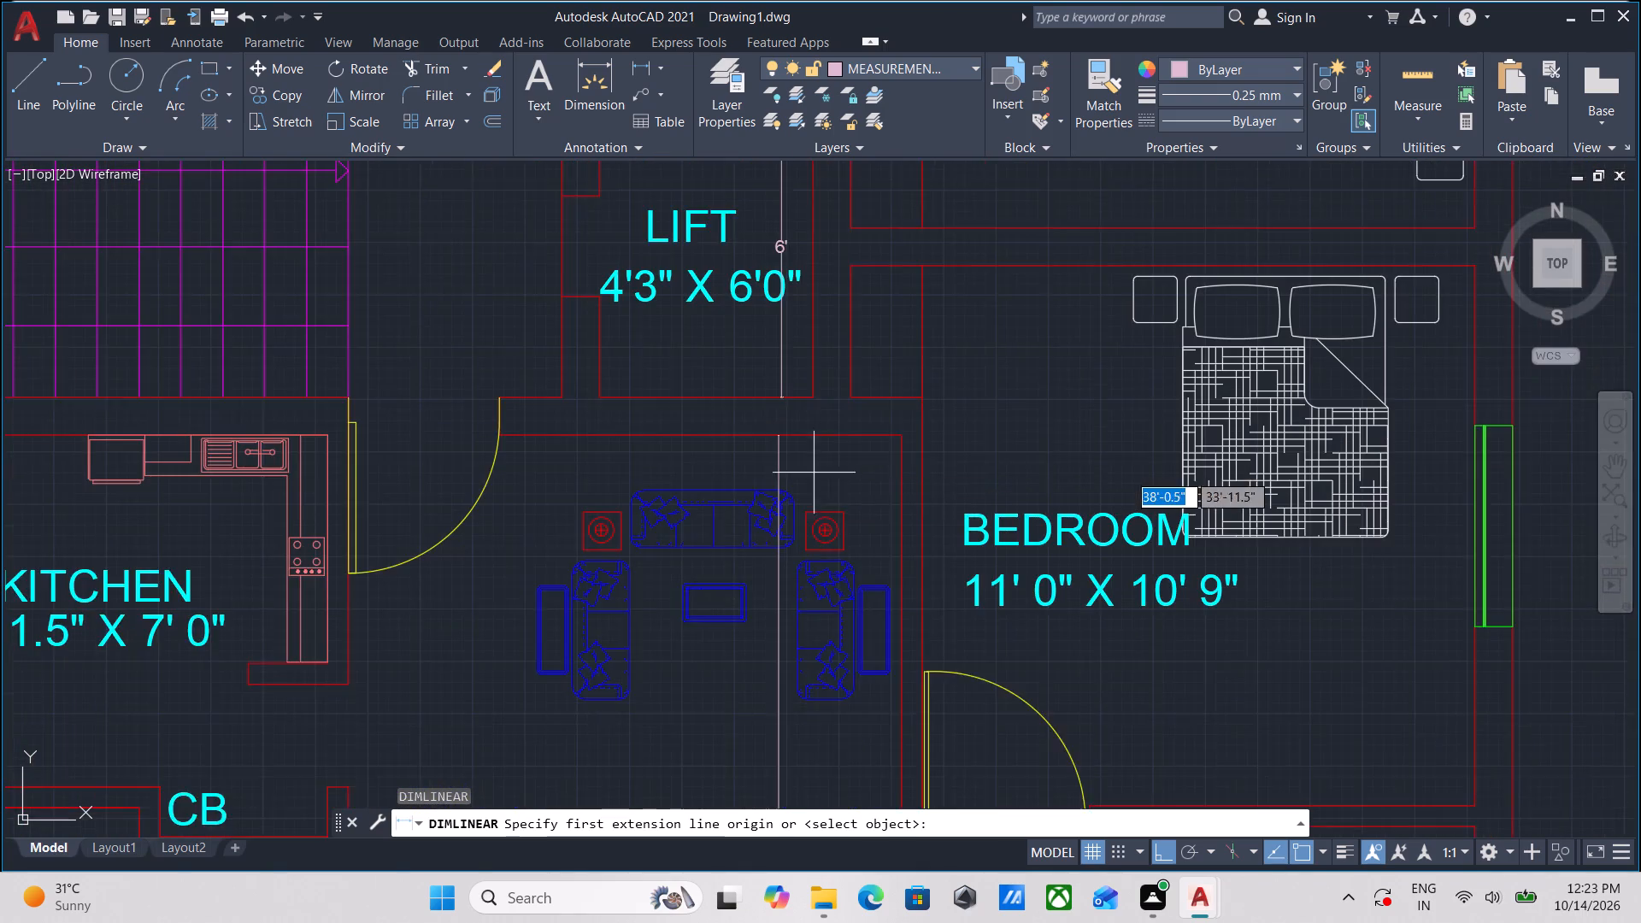
{"action": "middle_click_drag", "start_coordinate": [814, 472], "coordinate": [818, 381]}
{"action": "middle_click_drag", "start_coordinate": [790, 574], "coordinate": [826, 411]}
{"action": "middle_click_drag", "start_coordinate": [748, 609], "coordinate": [750, 474]}
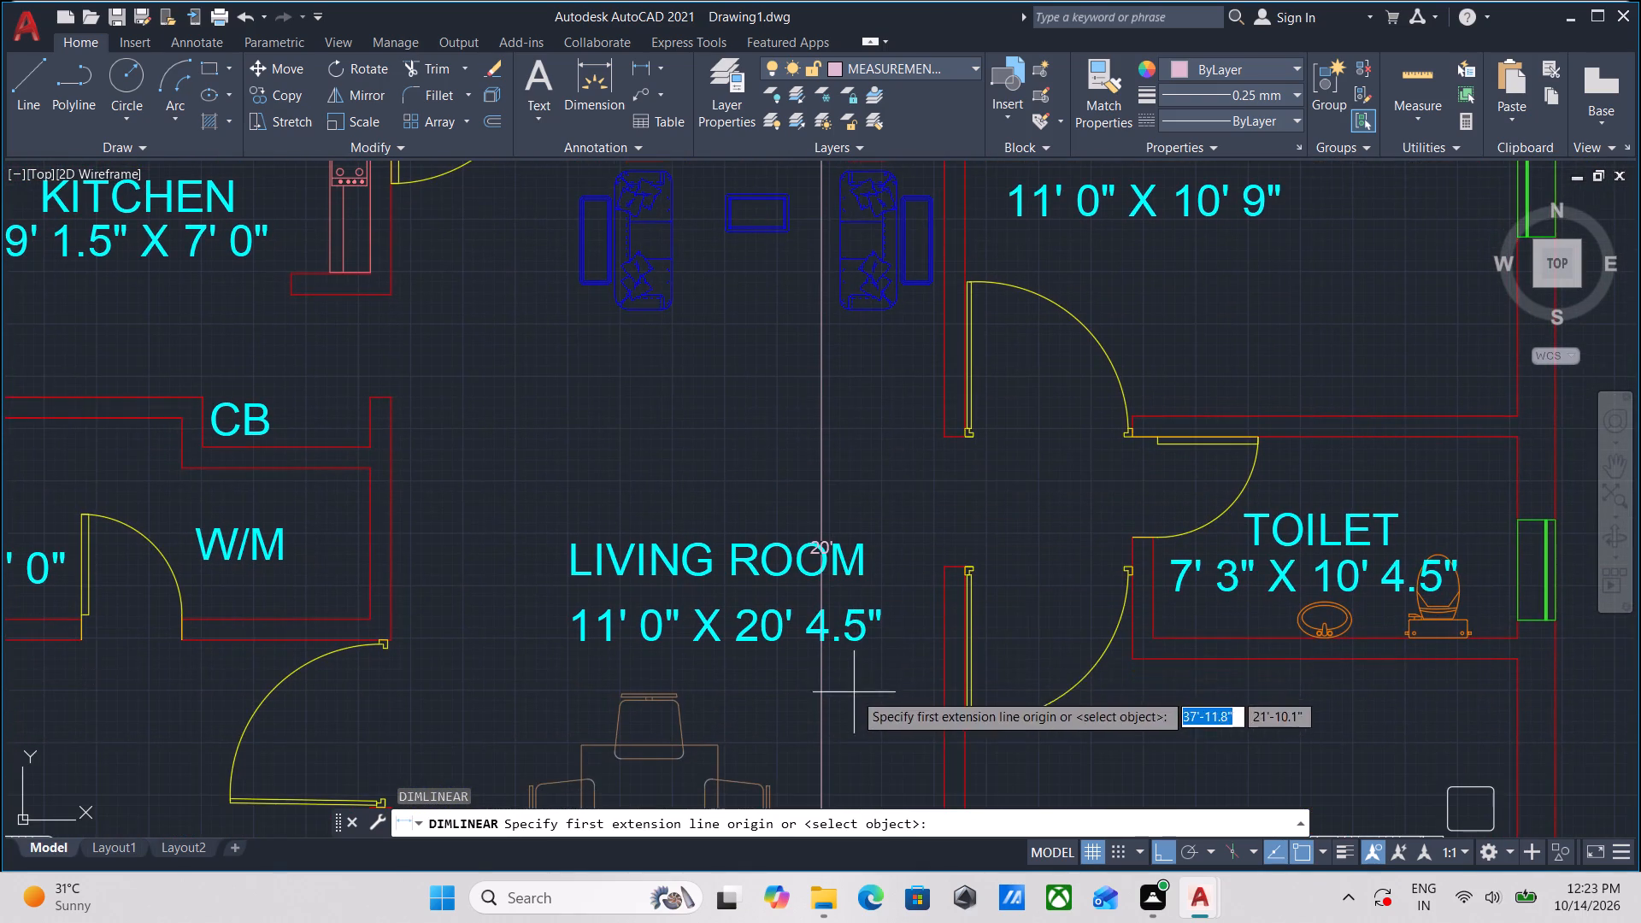
{"action": "middle_click_drag", "start_coordinate": [854, 692], "coordinate": [891, 550]}
{"action": "middle_click_drag", "start_coordinate": [735, 440], "coordinate": [773, 576]}
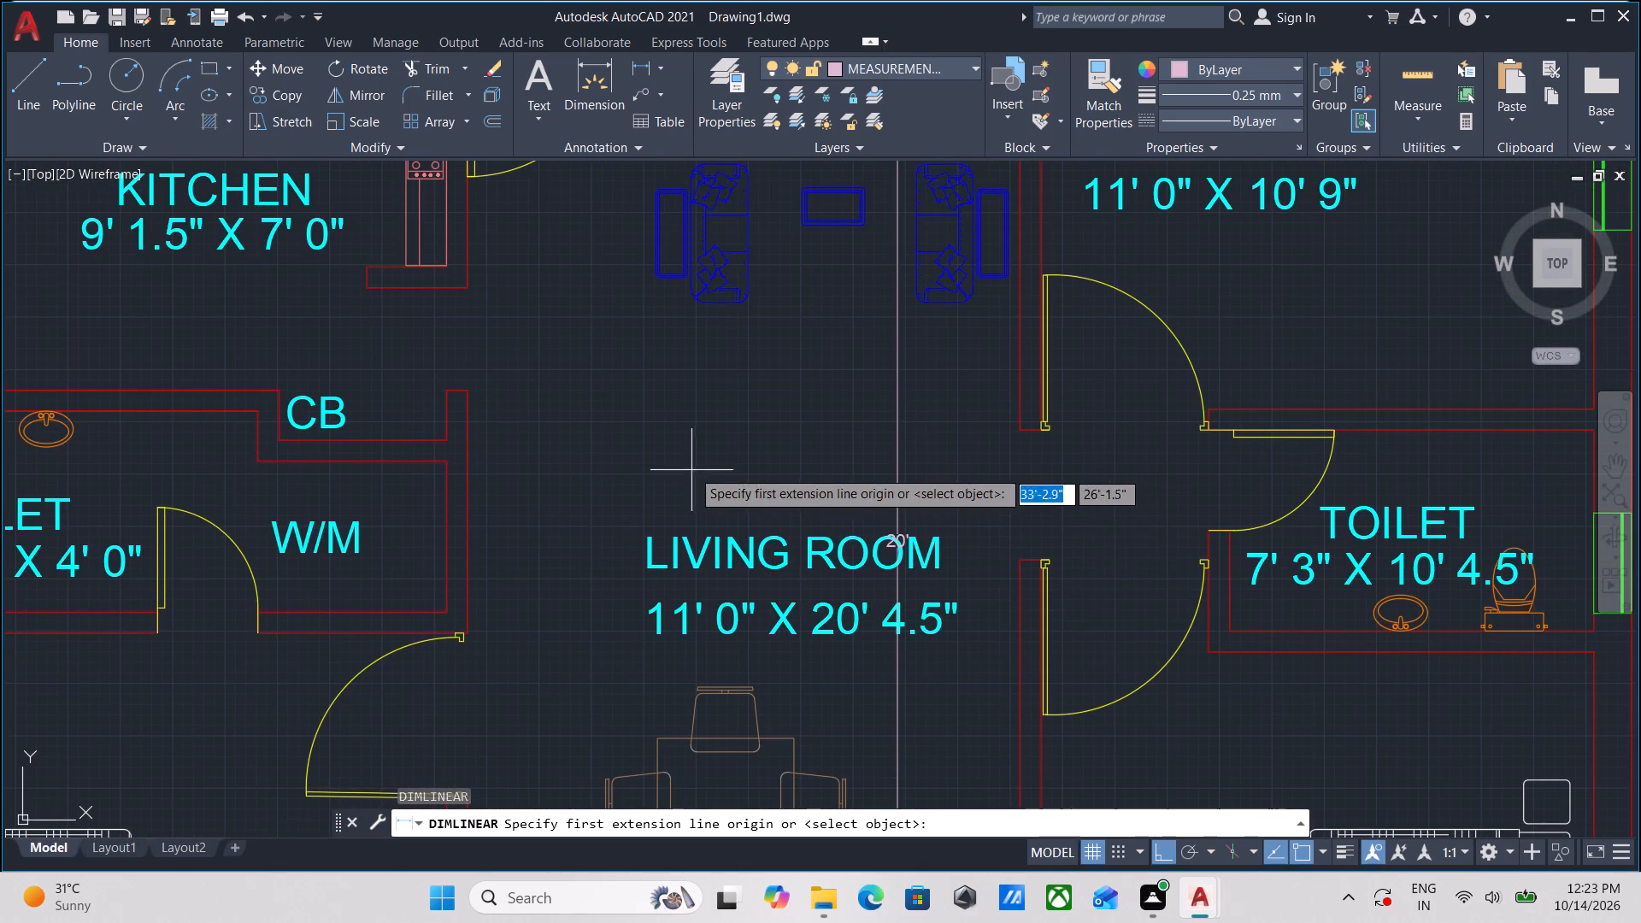
{"action": "middle_click_drag", "start_coordinate": [691, 469], "coordinate": [668, 637]}
{"action": "scroll", "coordinate": [651, 585], "scroll_direction": "down", "scroll_amount": 1}
{"action": "middle_click_drag", "start_coordinate": [650, 583], "coordinate": [642, 636]}
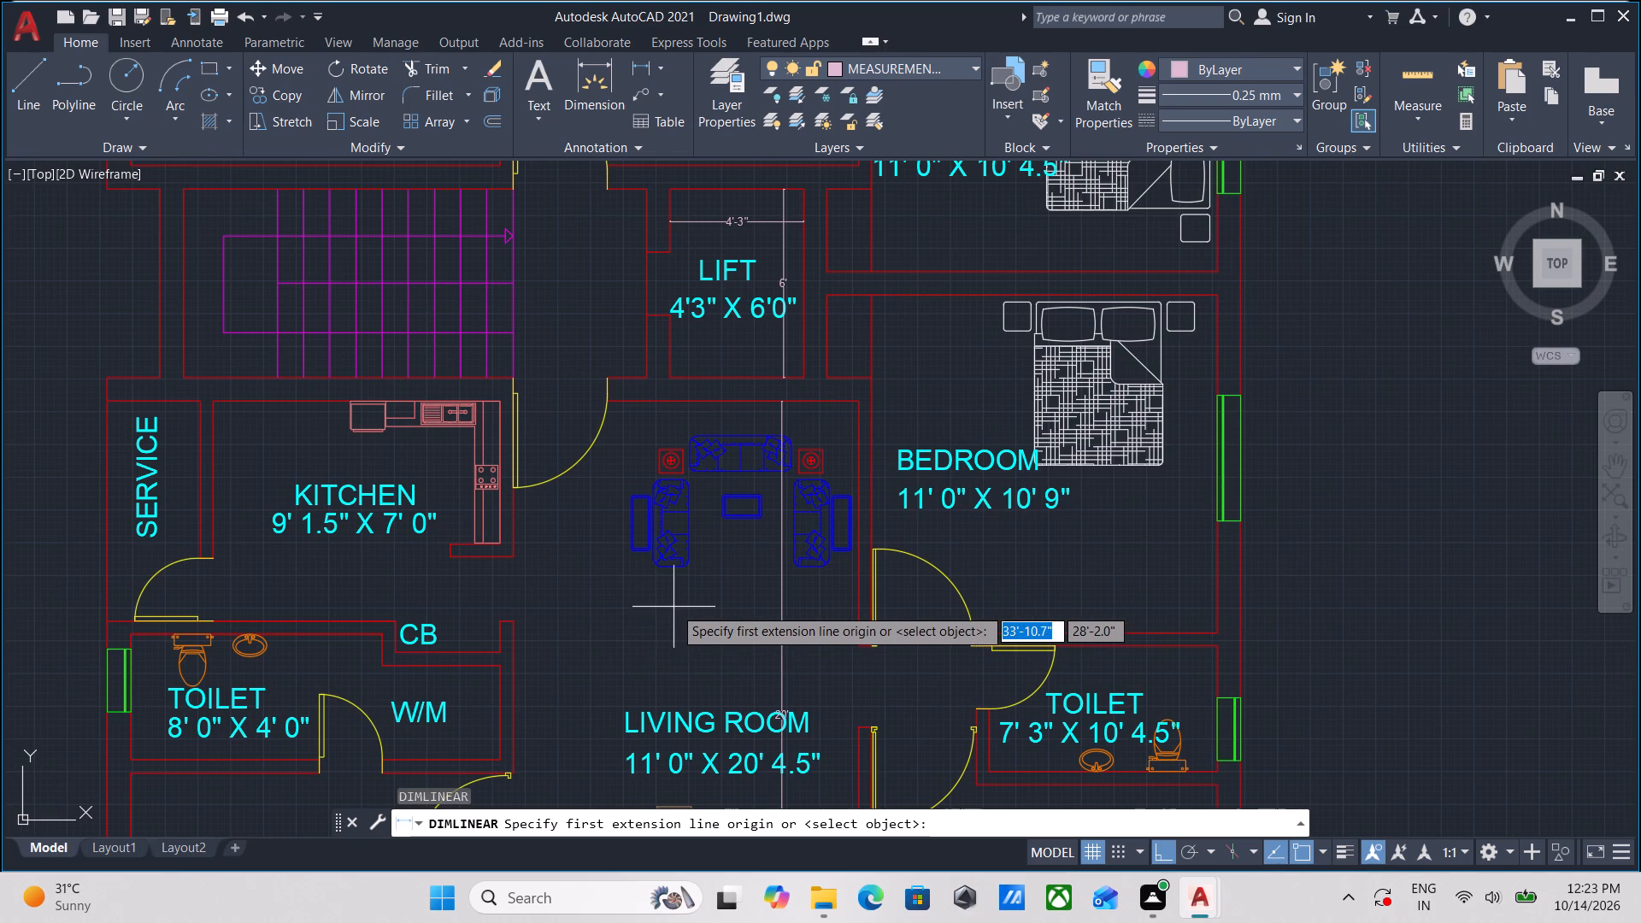
{"action": "middle_click_drag", "start_coordinate": [646, 603], "coordinate": [675, 693]}
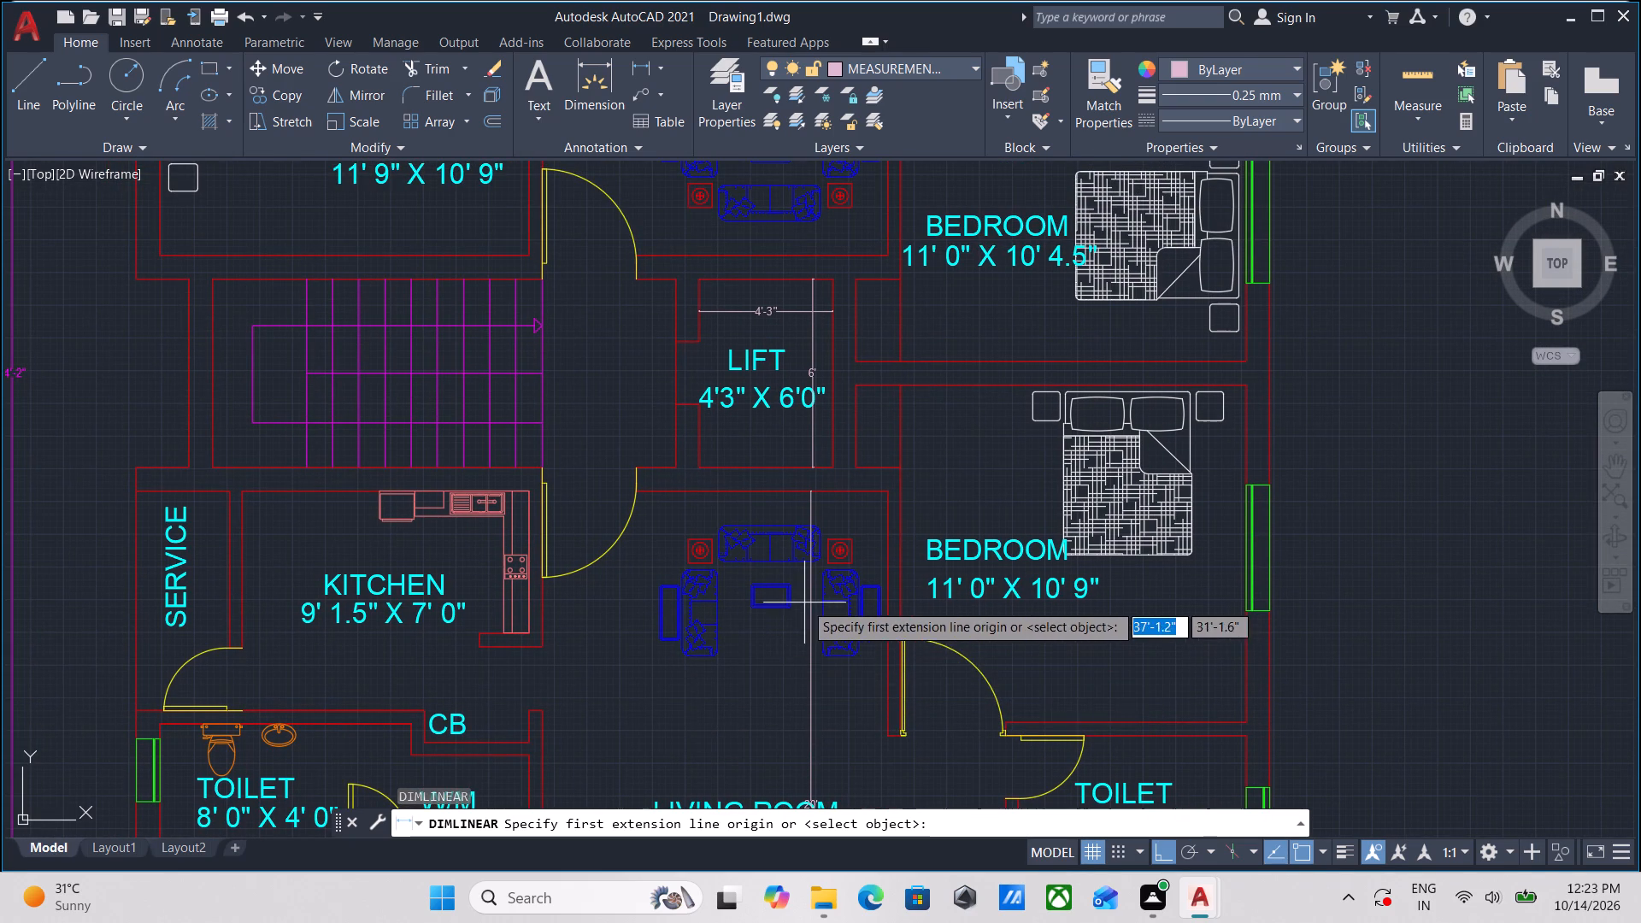
{"action": "middle_click_drag", "start_coordinate": [717, 725], "coordinate": [668, 456]}
{"action": "middle_click_drag", "start_coordinate": [719, 761], "coordinate": [719, 598]}
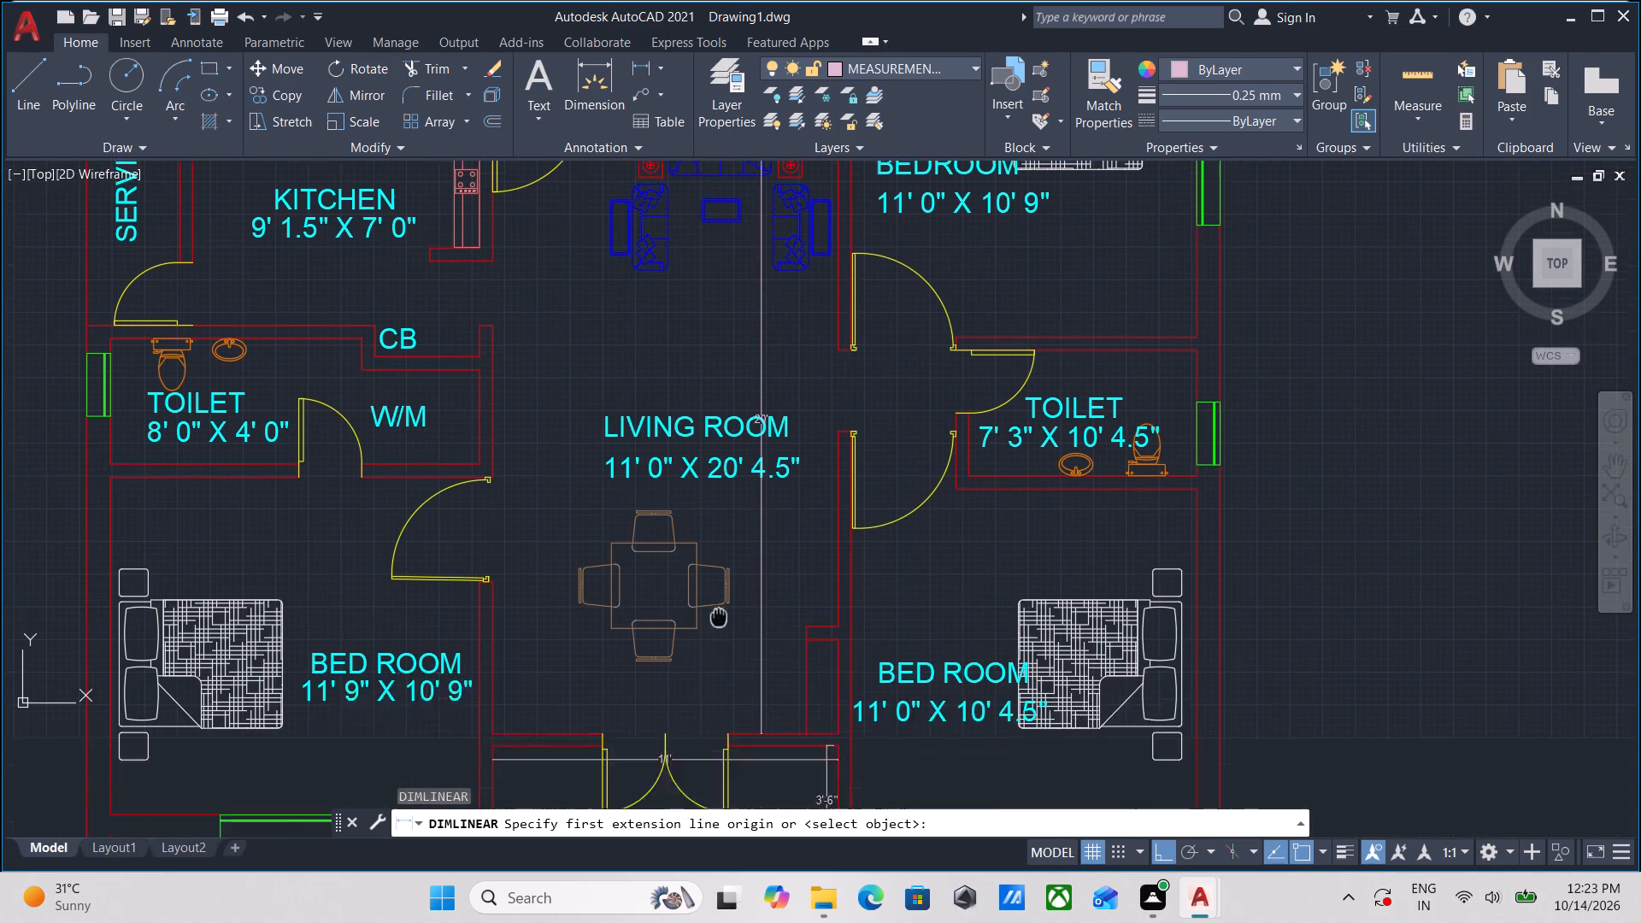
{"action": "middle_click_drag", "start_coordinate": [719, 598], "coordinate": [718, 520]}
{"action": "middle_click_drag", "start_coordinate": [781, 505], "coordinate": [777, 535]}
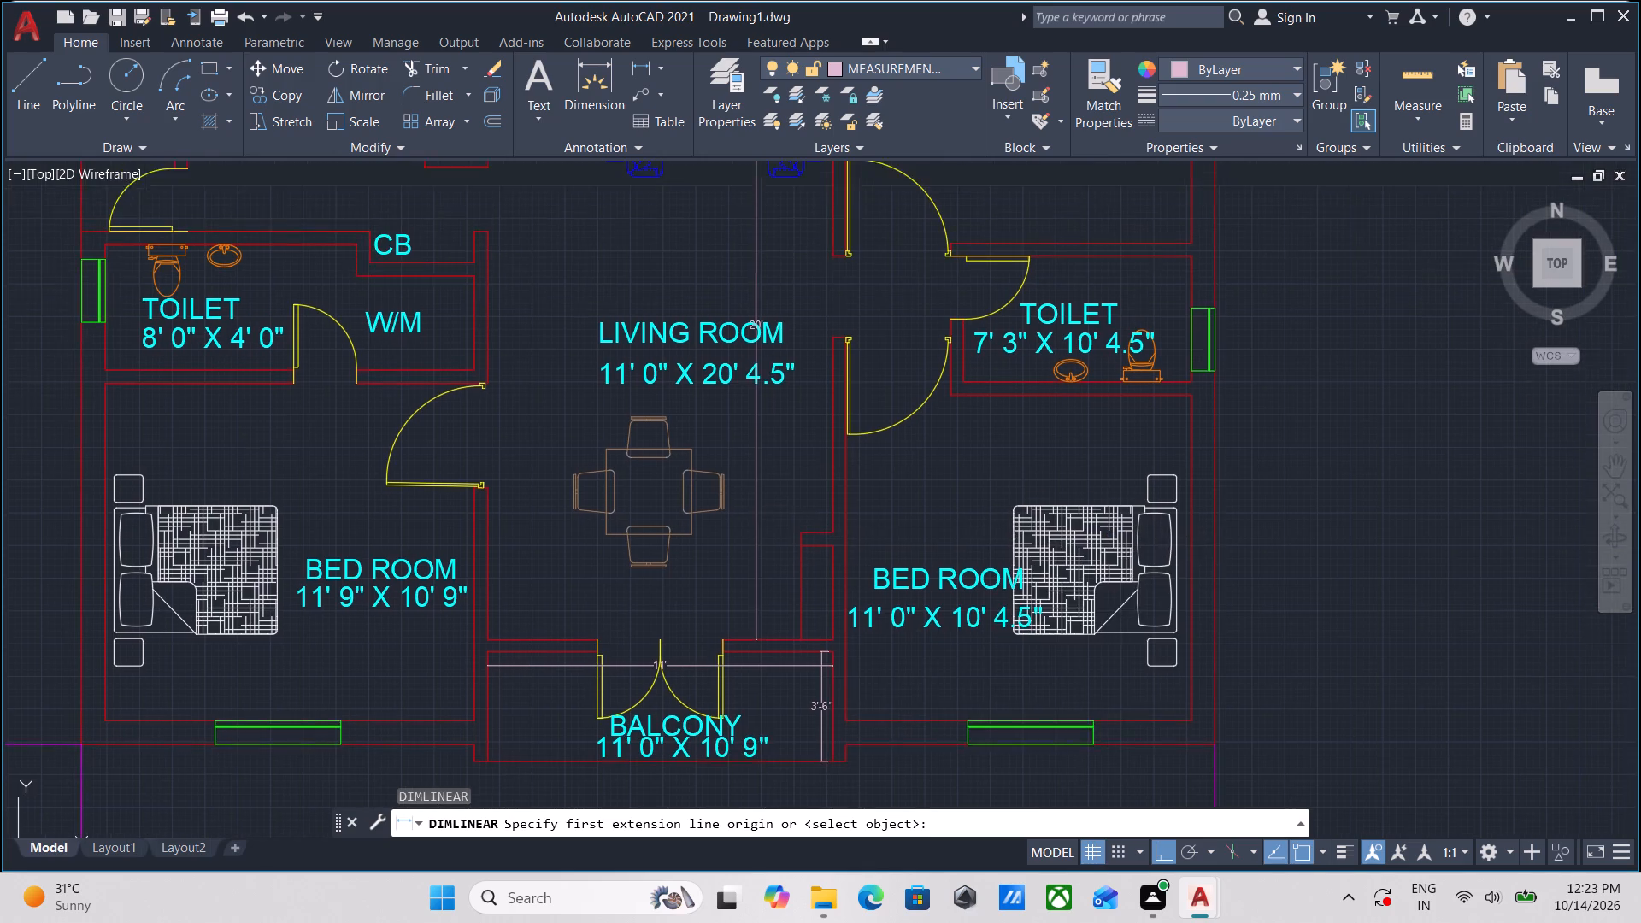
Add a horizontal linear dimension across the lower flat's living room, from the right wall face to the left wall face, through the dining table.
{"action": "middle_click_drag", "start_coordinate": [777, 535], "coordinate": [778, 442]}
{"action": "scroll", "coordinate": [842, 428], "scroll_direction": "up", "scroll_amount": 3}
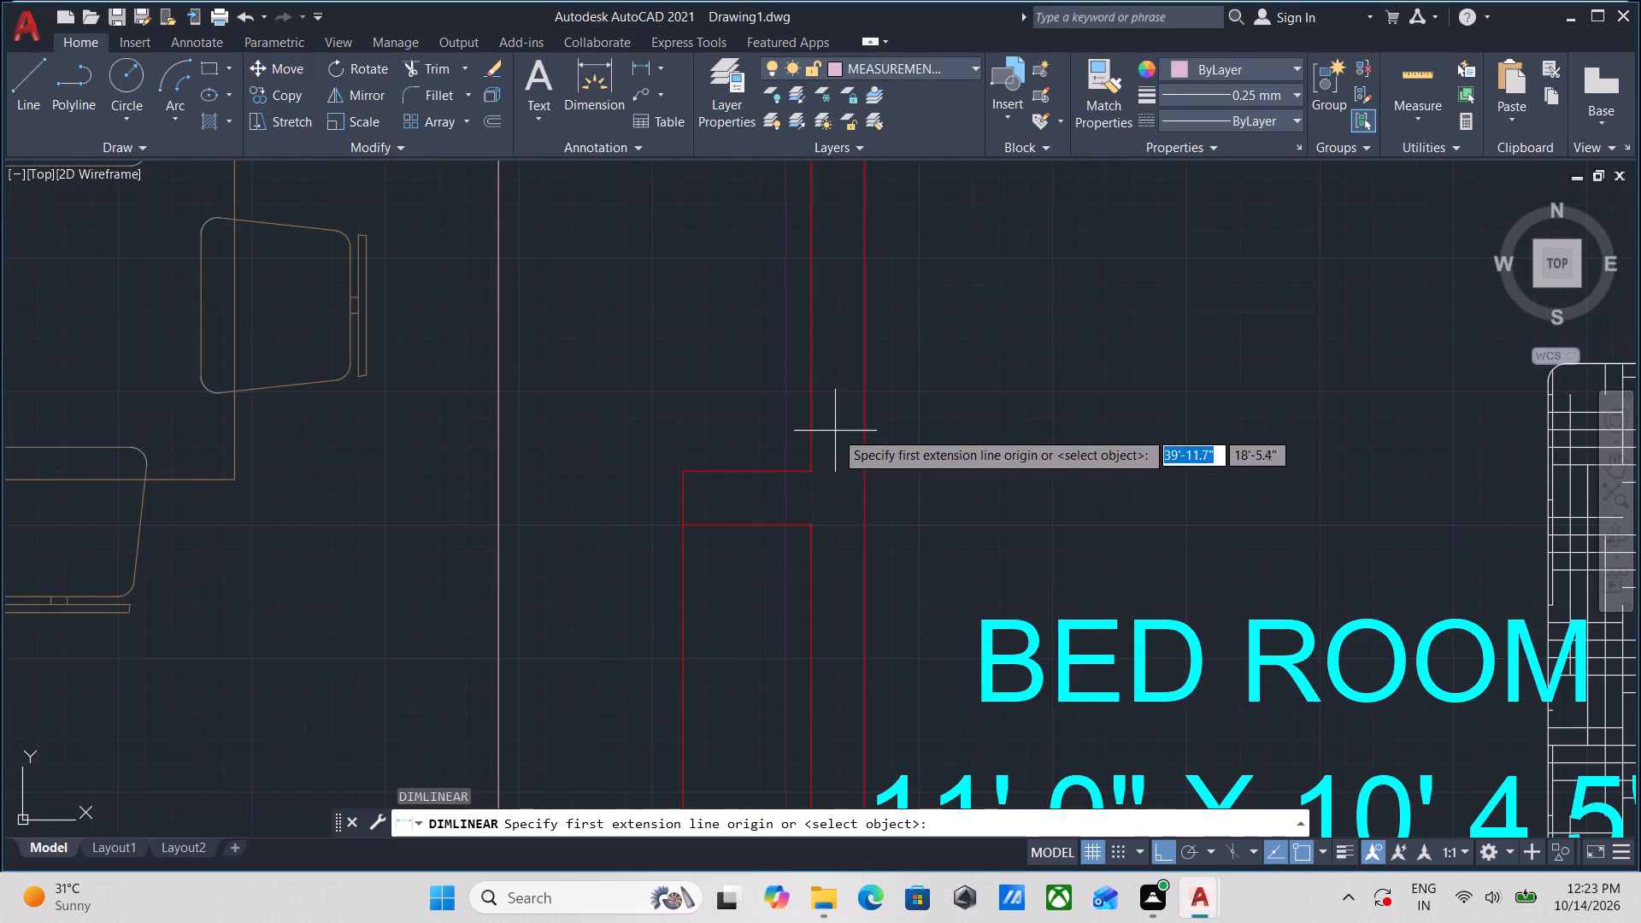
{"action": "left_click", "coordinate": [814, 445]}
{"action": "middle_click_drag", "start_coordinate": [441, 467], "coordinate": [914, 534]}
{"action": "scroll", "coordinate": [347, 566], "scroll_direction": "down", "scroll_amount": 1}
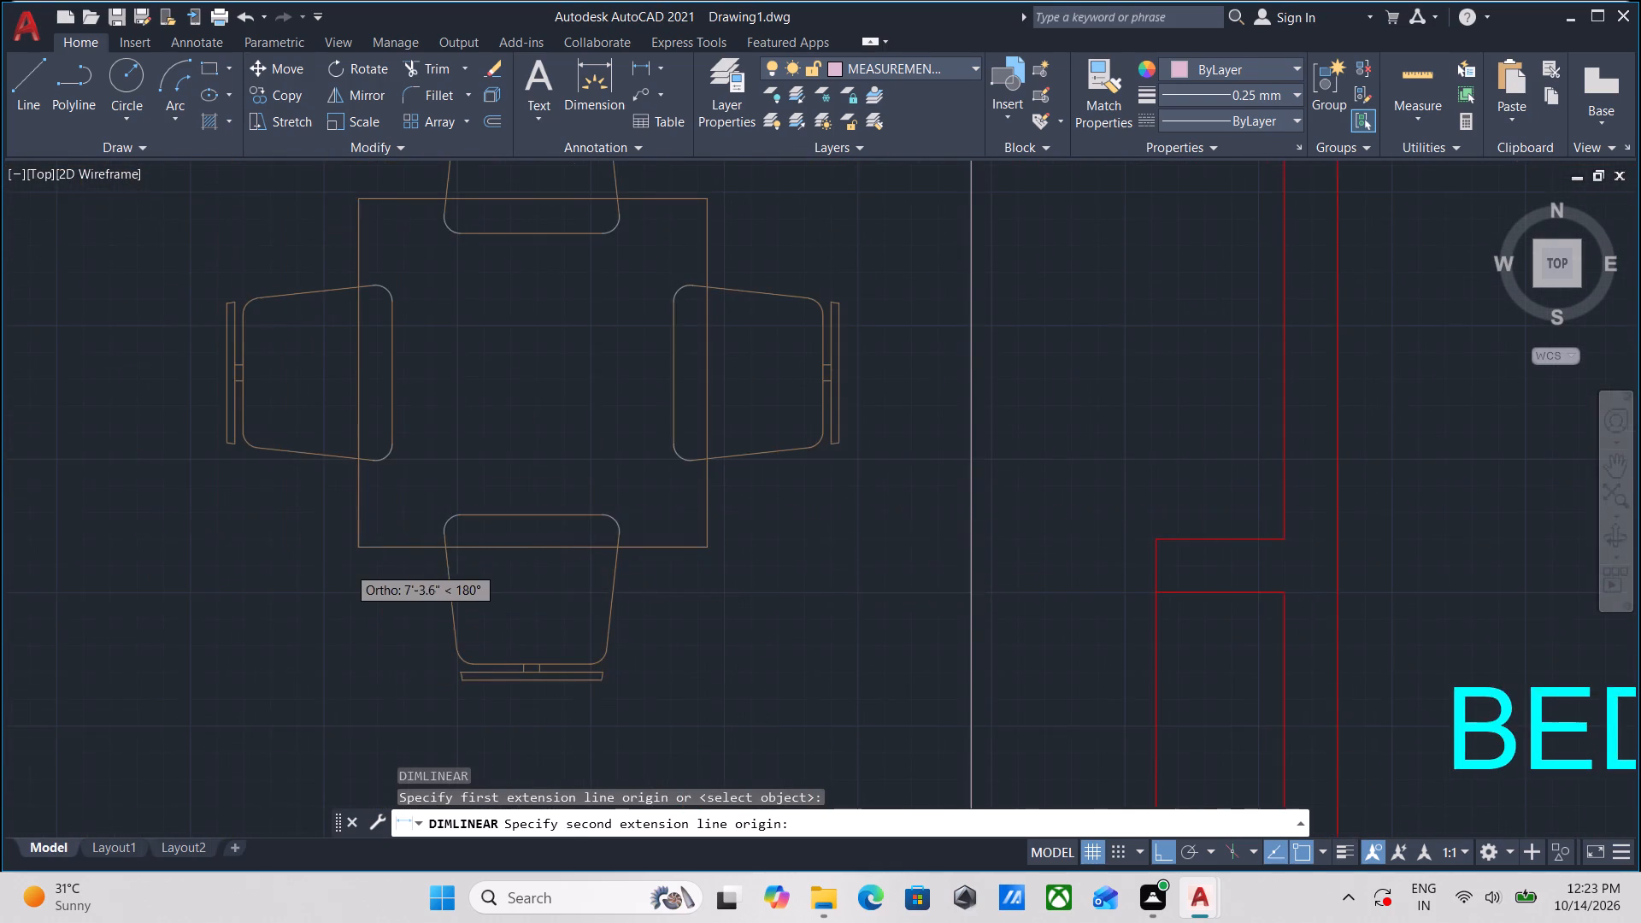
{"action": "middle_click_drag", "start_coordinate": [347, 566], "coordinate": [770, 521]}
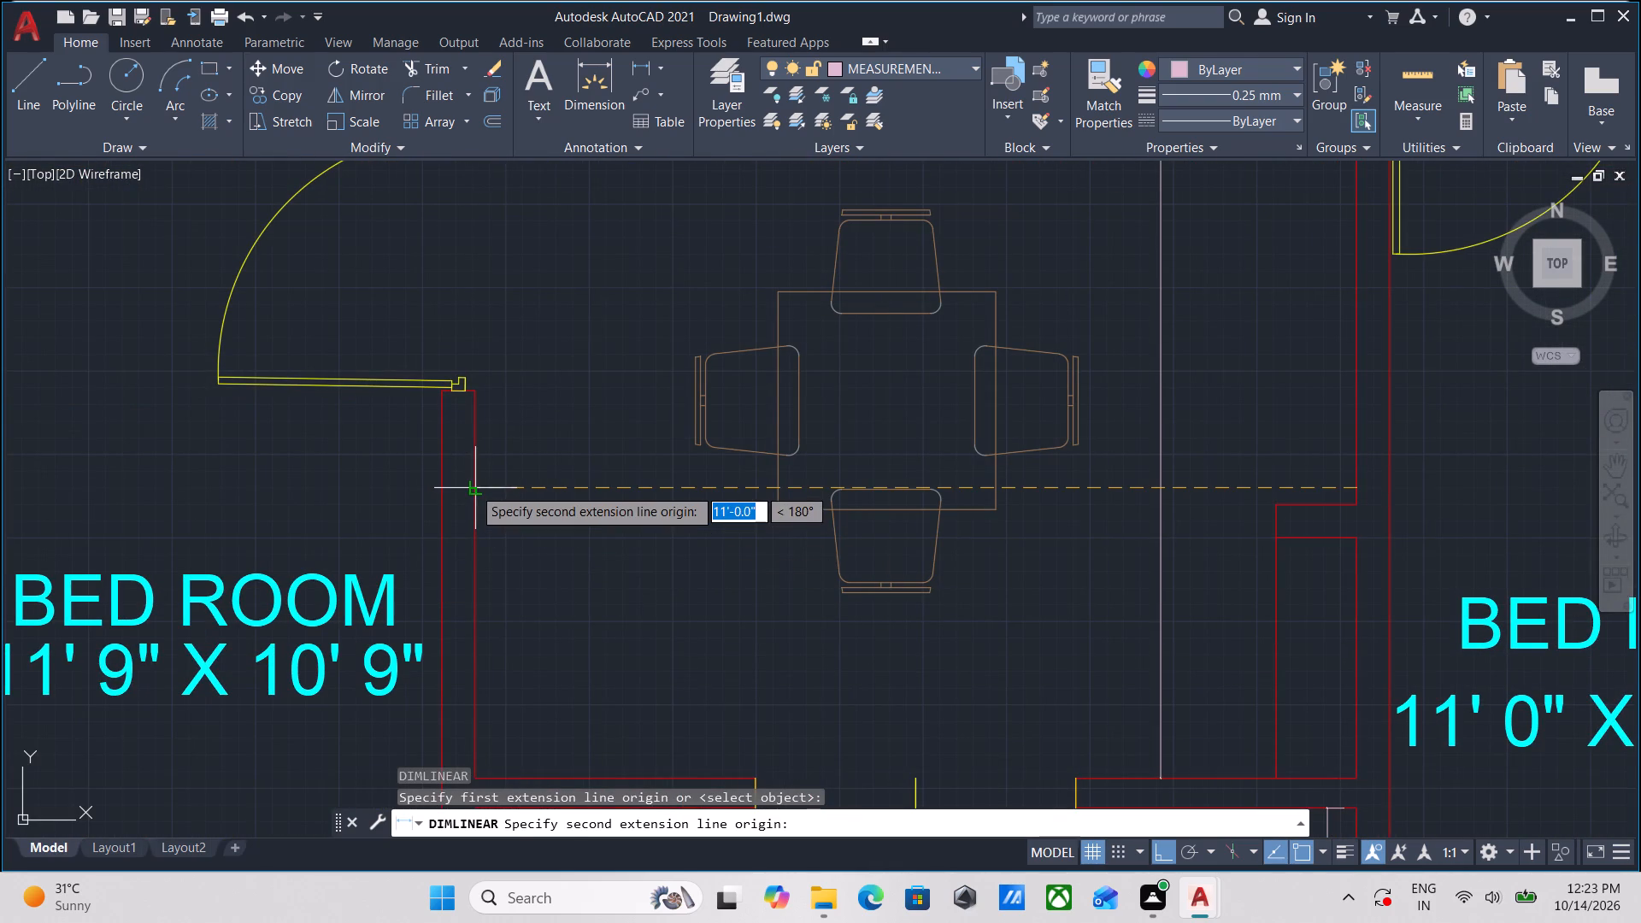
{"action": "left_click", "coordinate": [473, 487]}
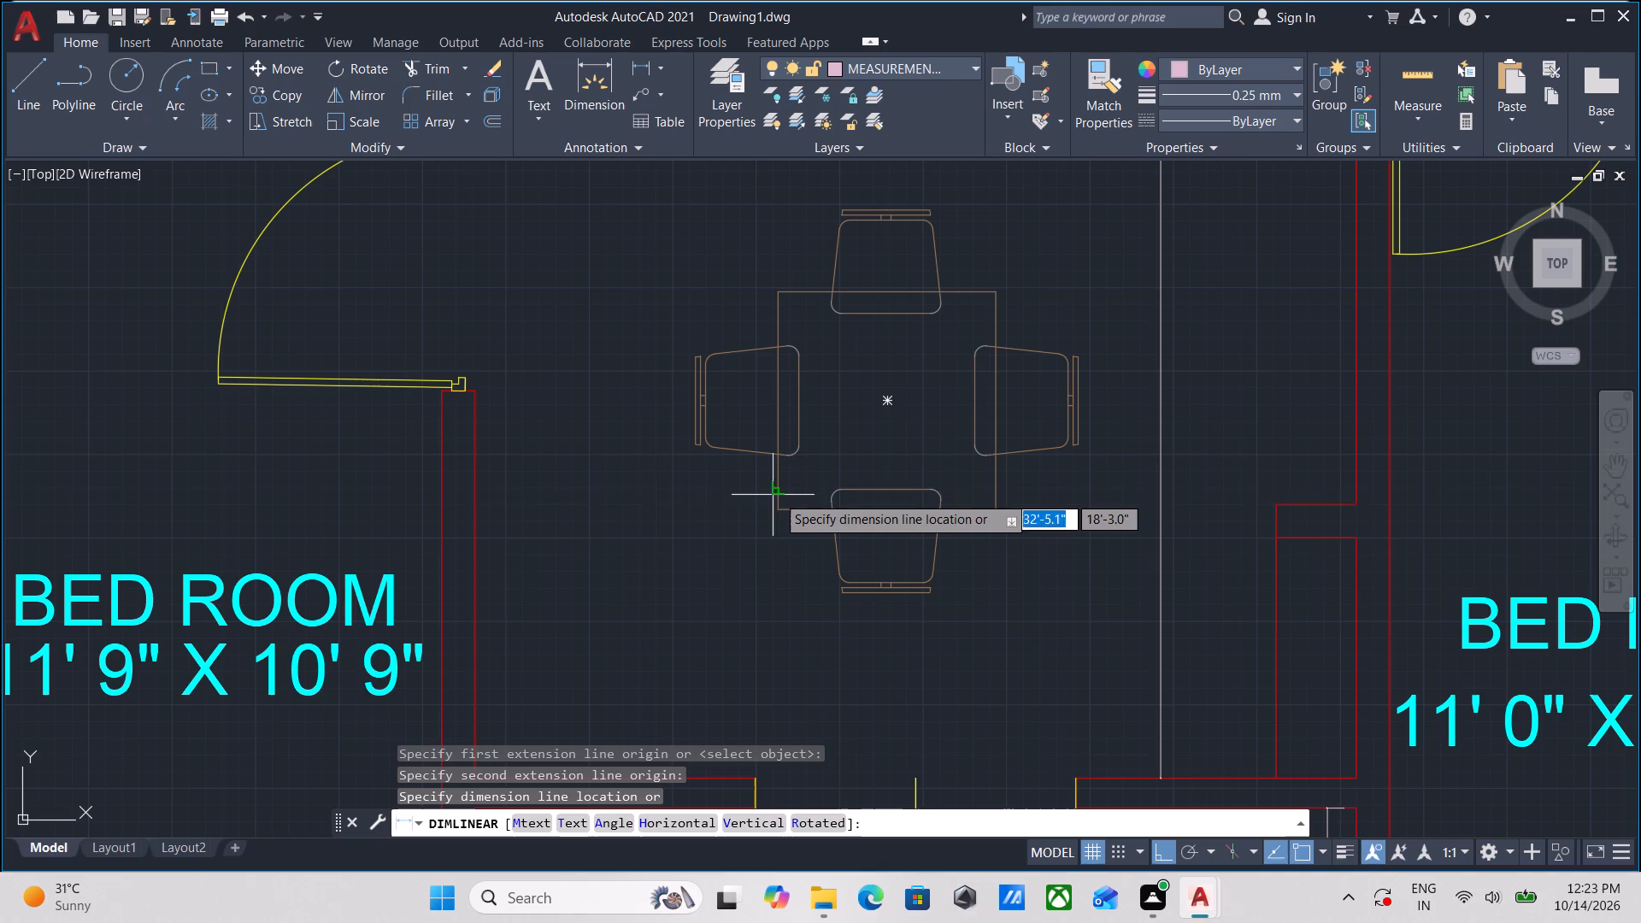
{"action": "left_click", "coordinate": [853, 473]}
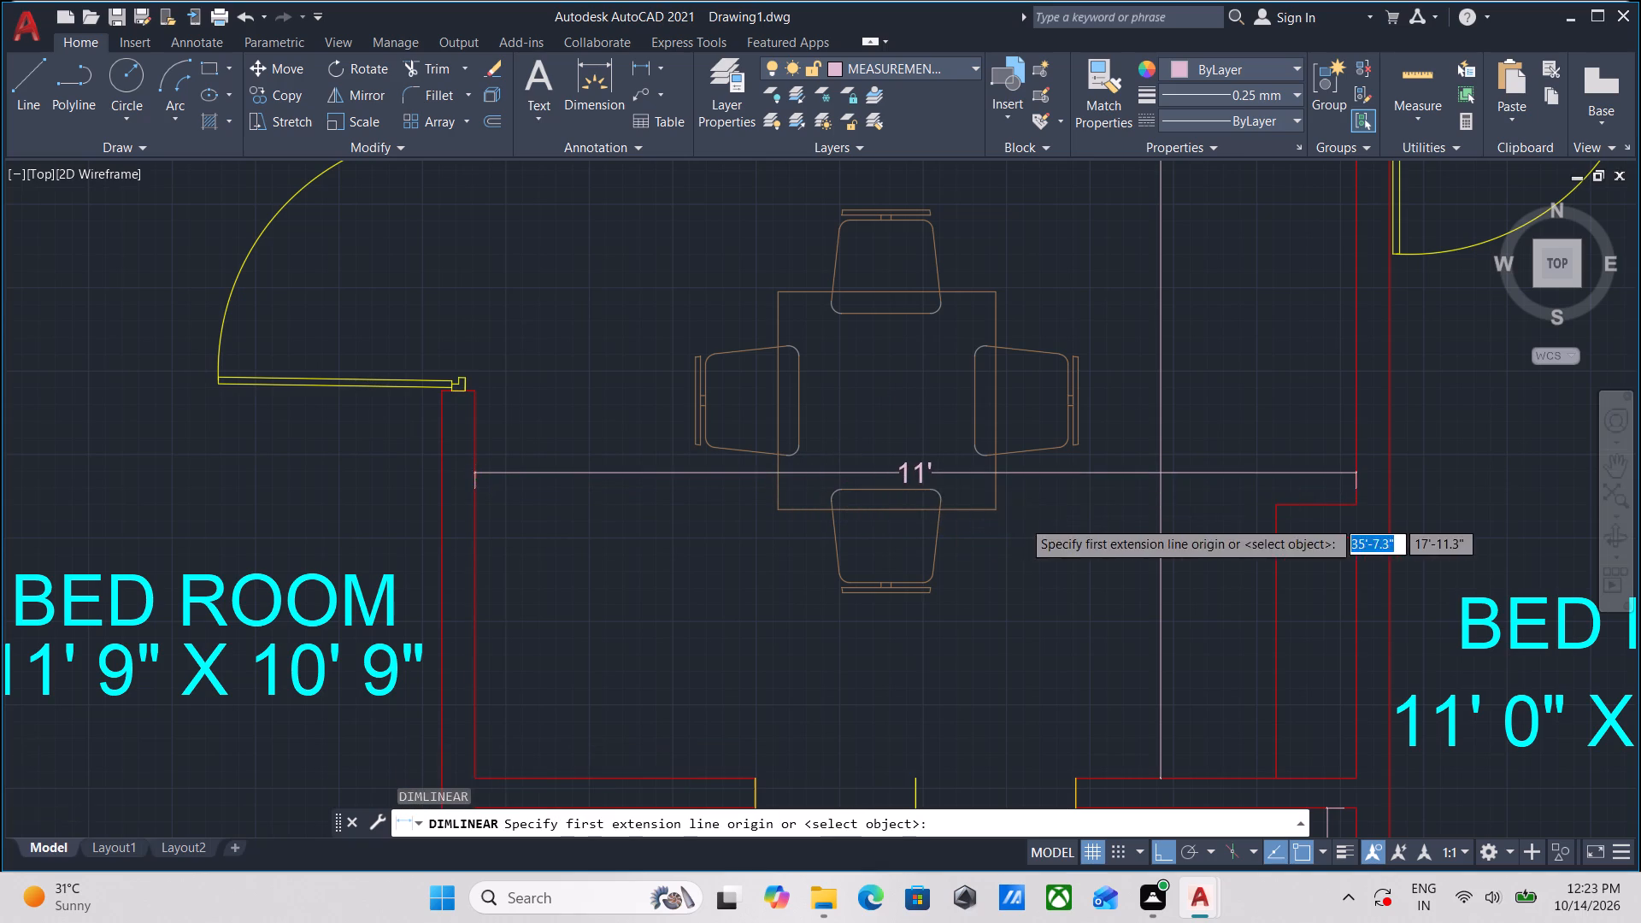
Add a vertical linear dimension in the lower flat's upper-right BEDROOM, from the upper wall face to the lower wall face, near the window wall.
{"action": "scroll", "coordinate": [1022, 520], "scroll_direction": "down", "scroll_amount": 1}
{"action": "middle_click_drag", "start_coordinate": [1022, 520], "coordinate": [716, 611]}
{"action": "scroll", "coordinate": [799, 432], "scroll_direction": "down", "scroll_amount": 1}
{"action": "middle_click_drag", "start_coordinate": [798, 438], "coordinate": [719, 655]}
{"action": "scroll", "coordinate": [719, 540], "scroll_direction": "up", "scroll_amount": 2}
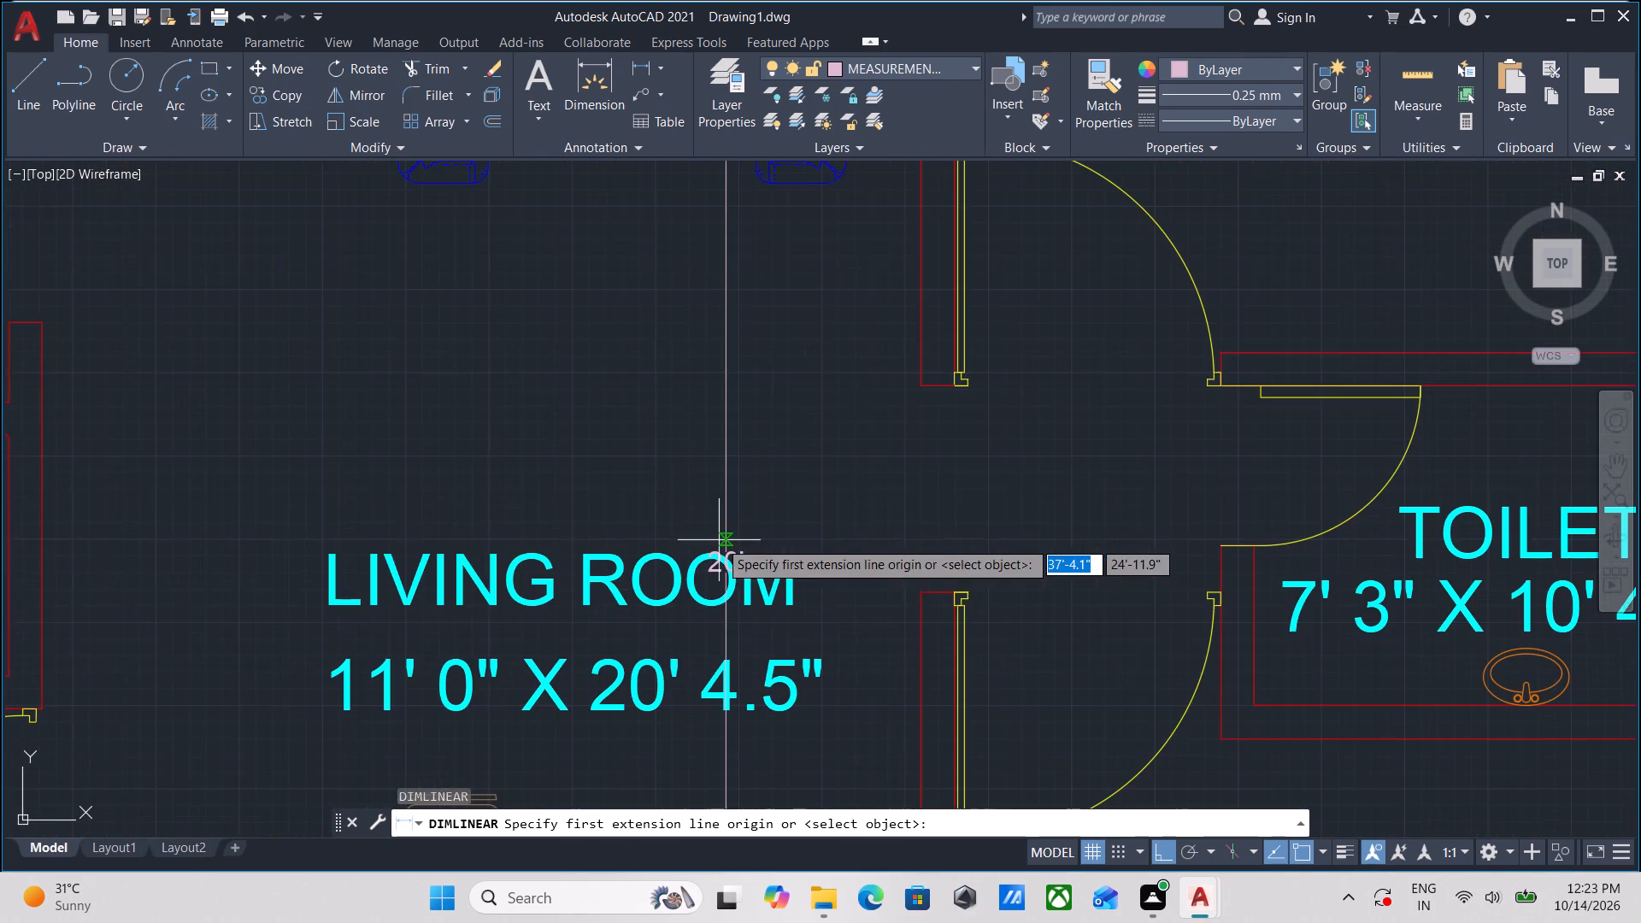
{"action": "scroll", "coordinate": [833, 567], "scroll_direction": "down", "scroll_amount": 2}
{"action": "middle_click_drag", "start_coordinate": [833, 567], "coordinate": [815, 639]}
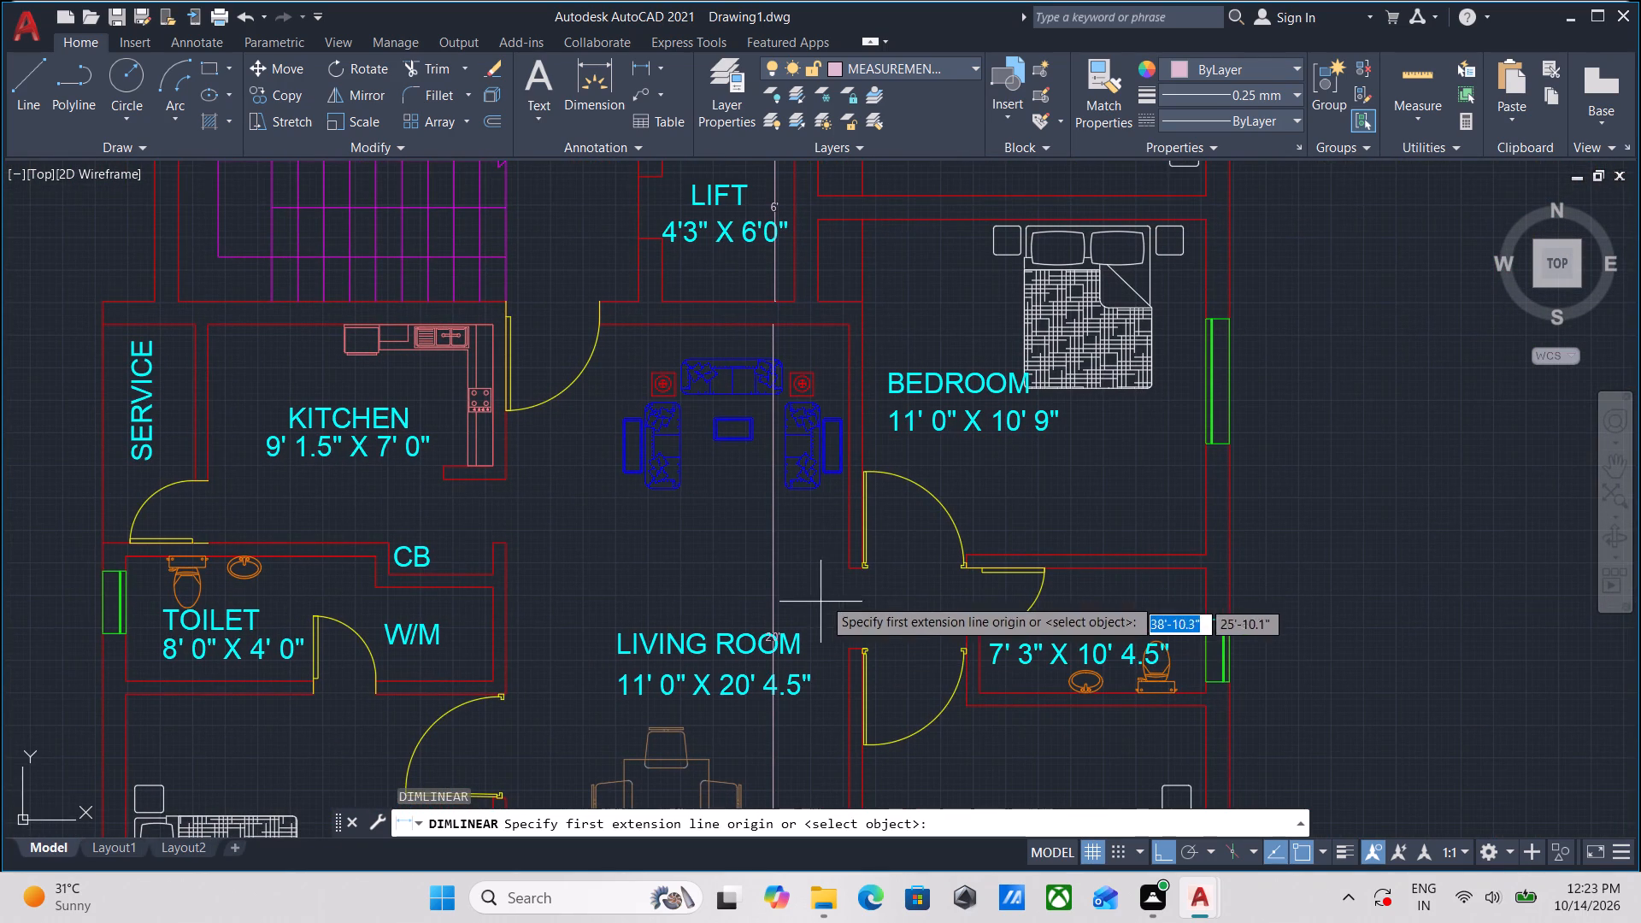
{"action": "scroll", "coordinate": [950, 566], "scroll_direction": "down", "scroll_amount": 1}
{"action": "middle_click_drag", "start_coordinate": [950, 566], "coordinate": [715, 616]}
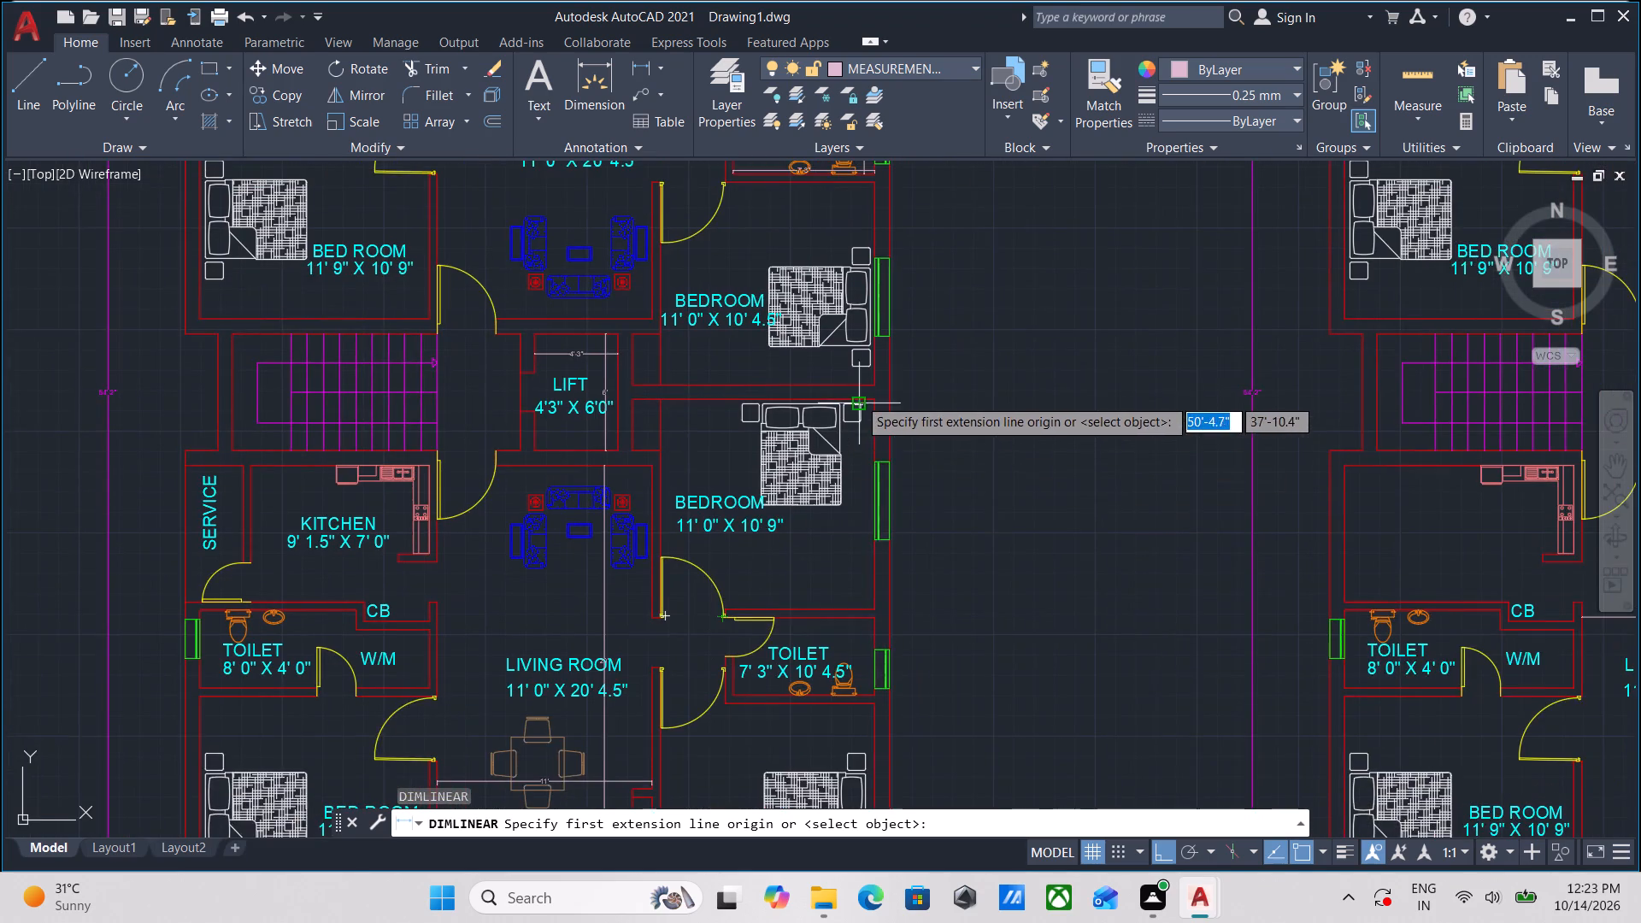
{"action": "scroll", "coordinate": [858, 397], "scroll_direction": "up", "scroll_amount": 4}
{"action": "left_click", "coordinate": [894, 397]}
{"action": "middle_click_drag", "start_coordinate": [879, 716], "coordinate": [832, 453]}
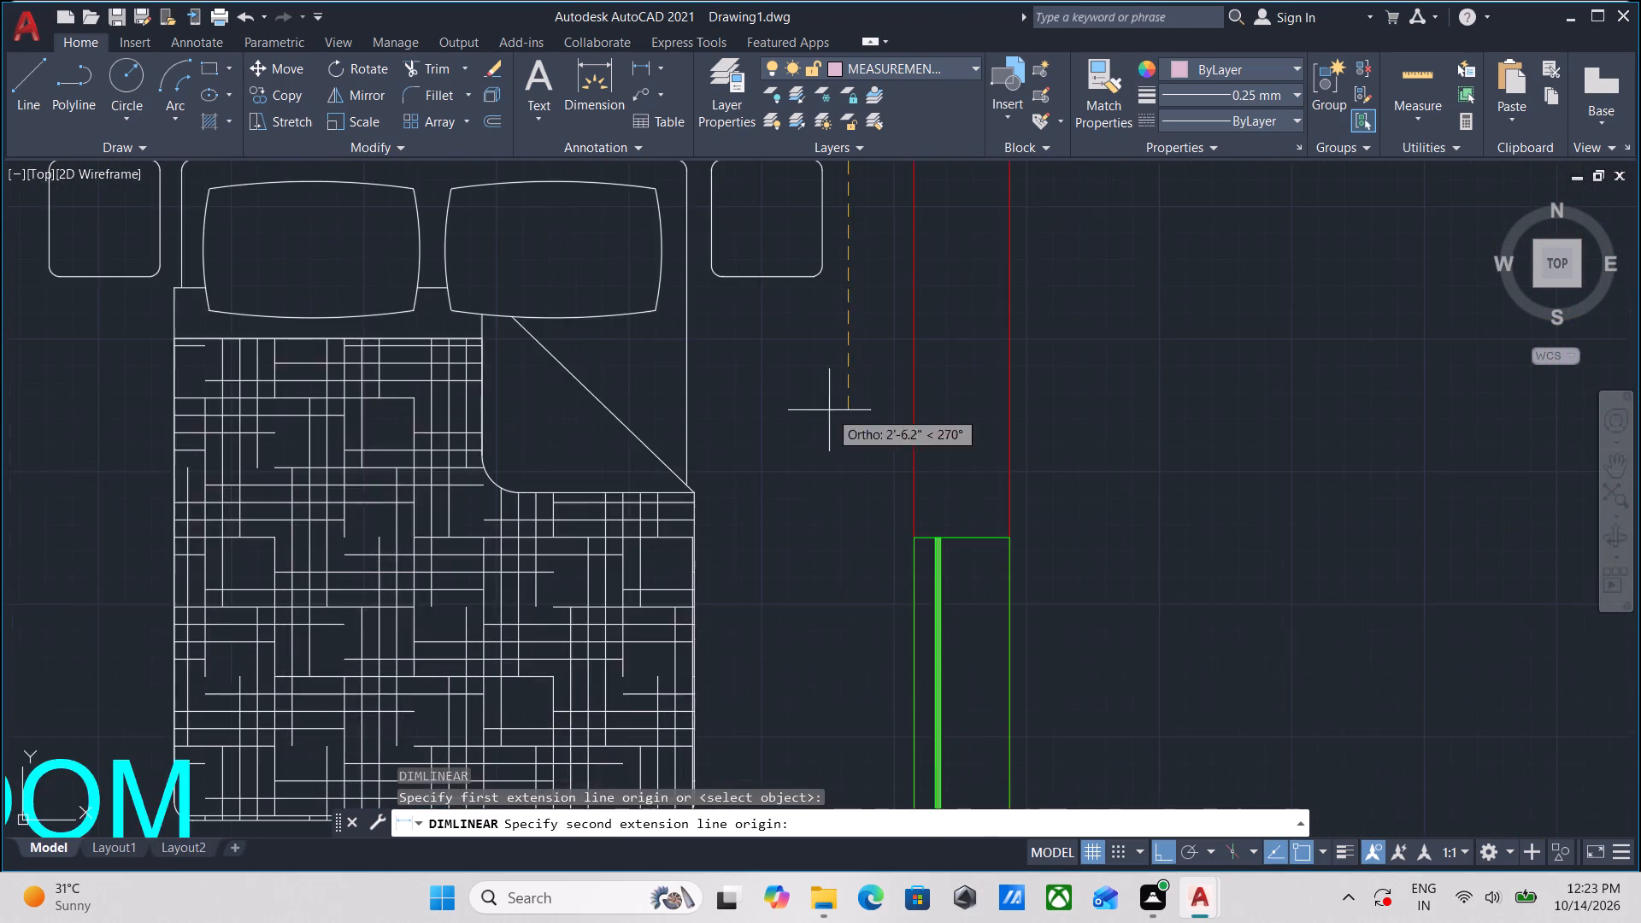
{"action": "scroll", "coordinate": [826, 651], "scroll_direction": "down", "scroll_amount": 2}
{"action": "middle_click_drag", "start_coordinate": [825, 656], "coordinate": [822, 427]}
{"action": "middle_click_drag", "start_coordinate": [801, 644], "coordinate": [823, 497]}
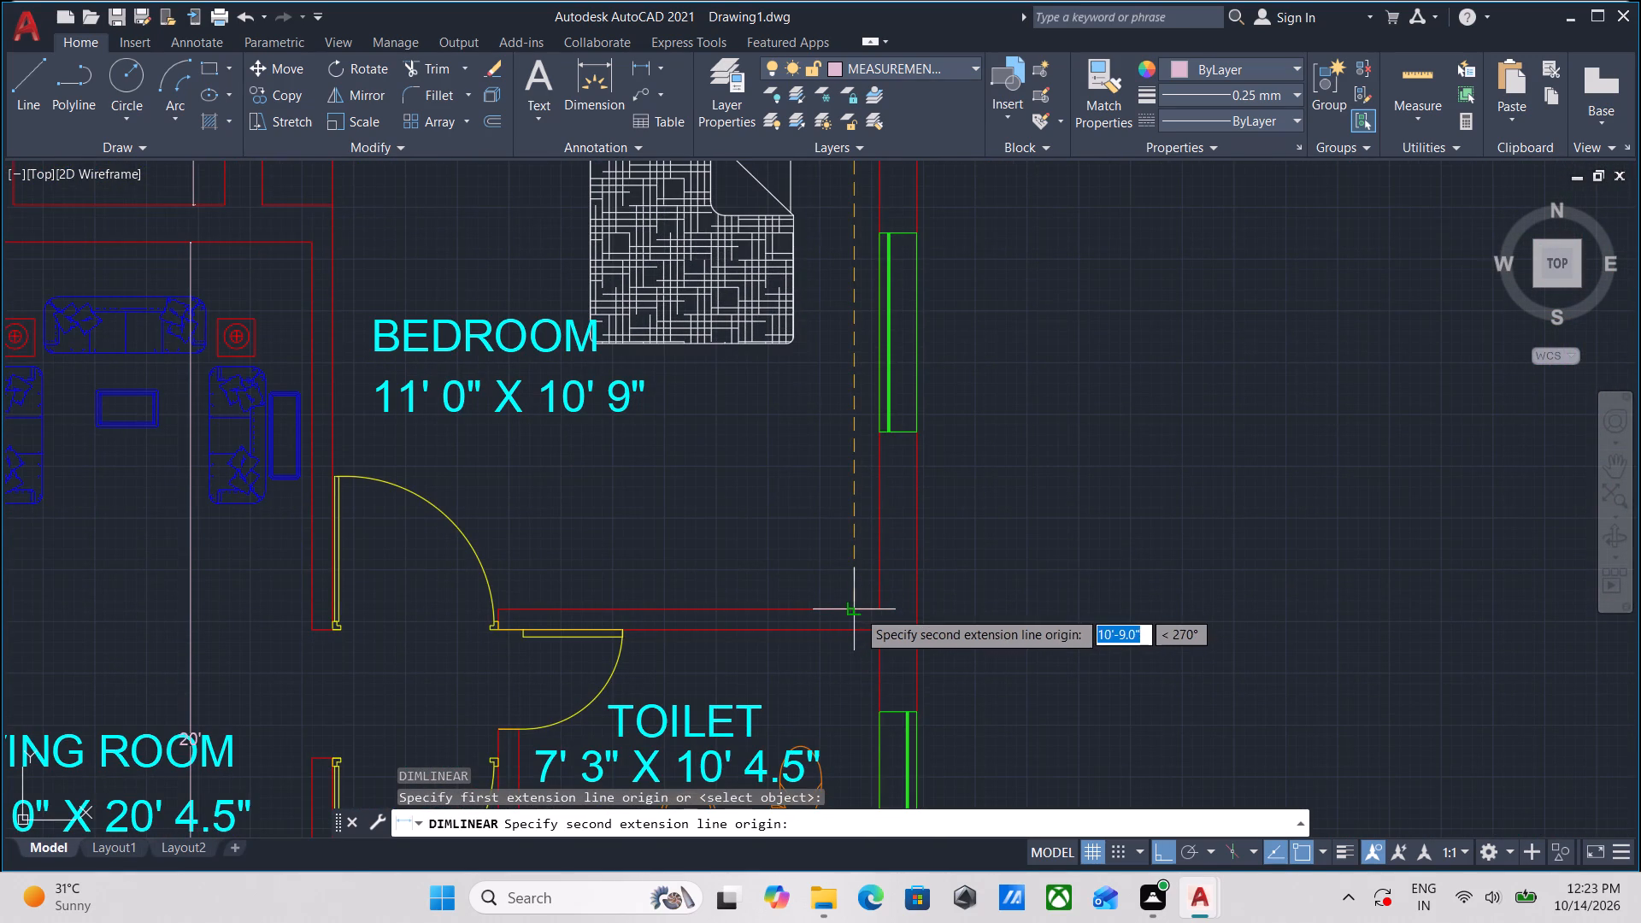
{"action": "left_click", "coordinate": [856, 610]}
{"action": "left_click", "coordinate": [852, 508]}
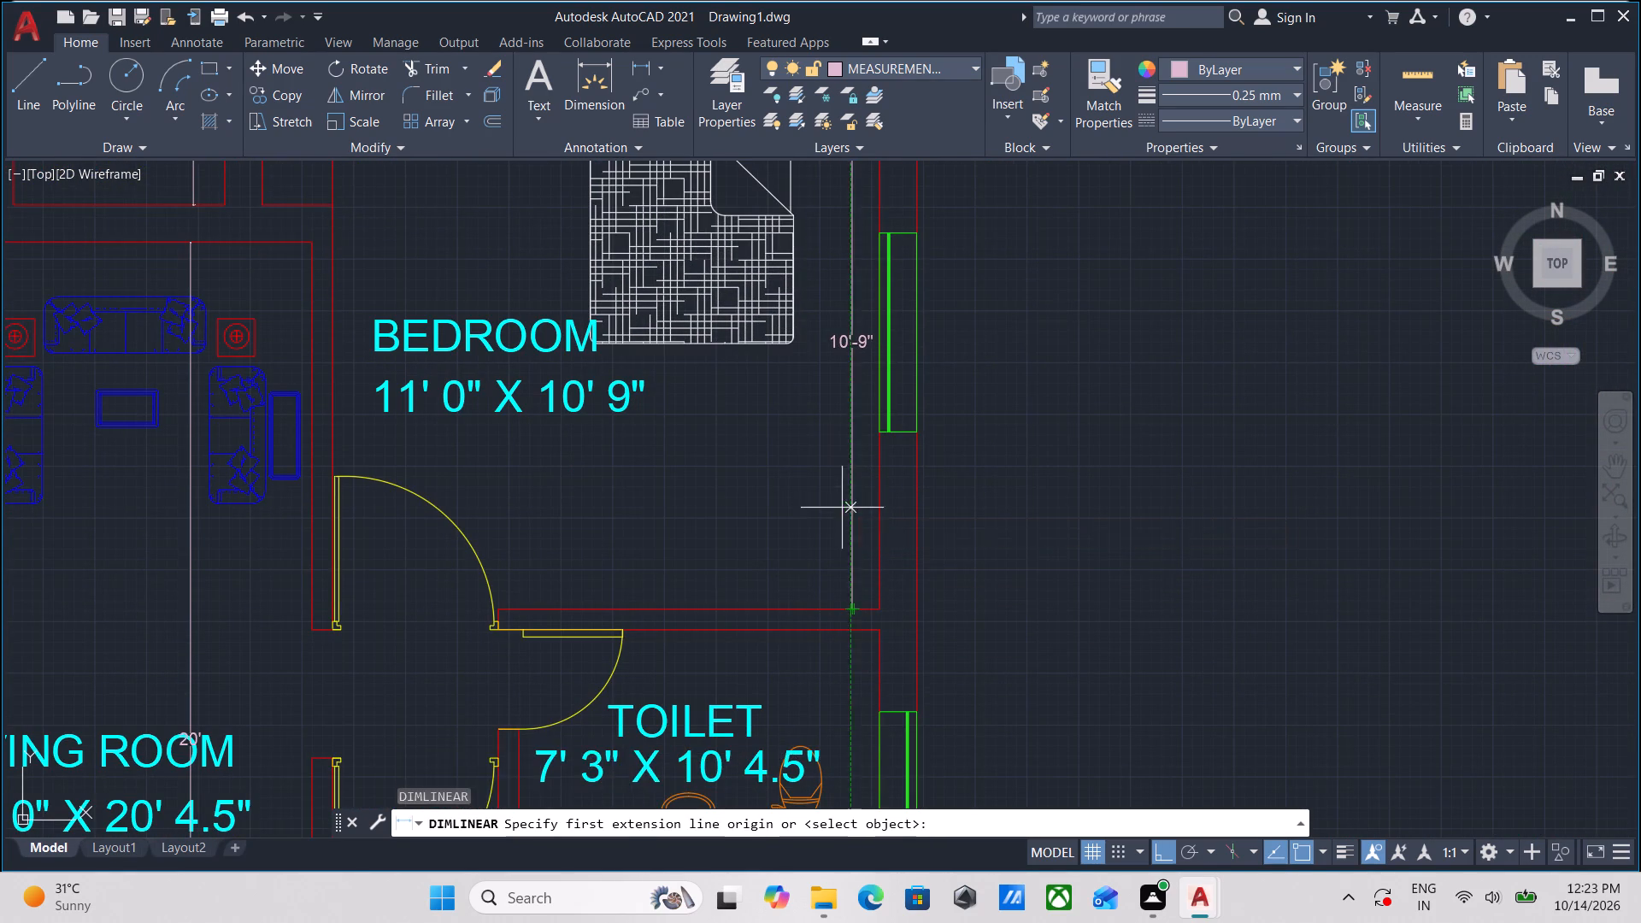
Add a horizontal linear dimension across the same BEDROOM, from the wall face beside its door to the window wall face, just above its lower wall.
{"action": "middle_click_drag", "start_coordinate": [842, 509], "coordinate": [838, 699]}
{"action": "middle_click_drag", "start_coordinate": [759, 612], "coordinate": [781, 669]}
{"action": "middle_click_drag", "start_coordinate": [823, 391], "coordinate": [821, 508]}
{"action": "middle_click_drag", "start_coordinate": [401, 509], "coordinate": [496, 297]}
{"action": "middle_click_drag", "start_coordinate": [650, 688], "coordinate": [628, 491]}
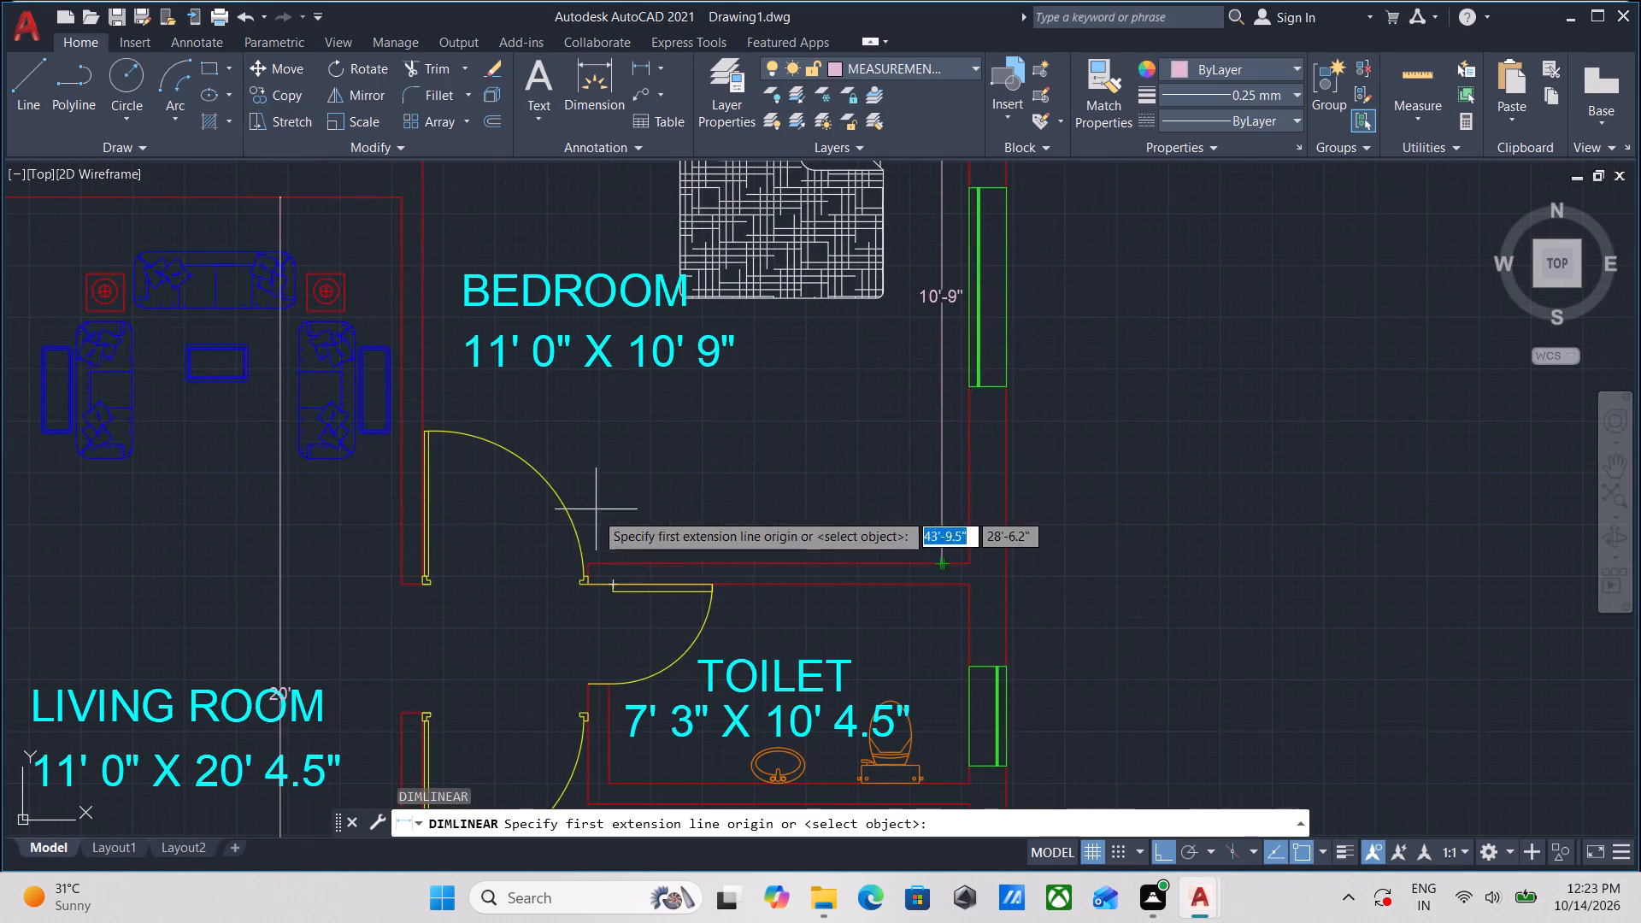
{"action": "scroll", "coordinate": [443, 550], "scroll_direction": "up", "scroll_amount": 2}
{"action": "scroll", "coordinate": [372, 653], "scroll_direction": "up", "scroll_amount": 3}
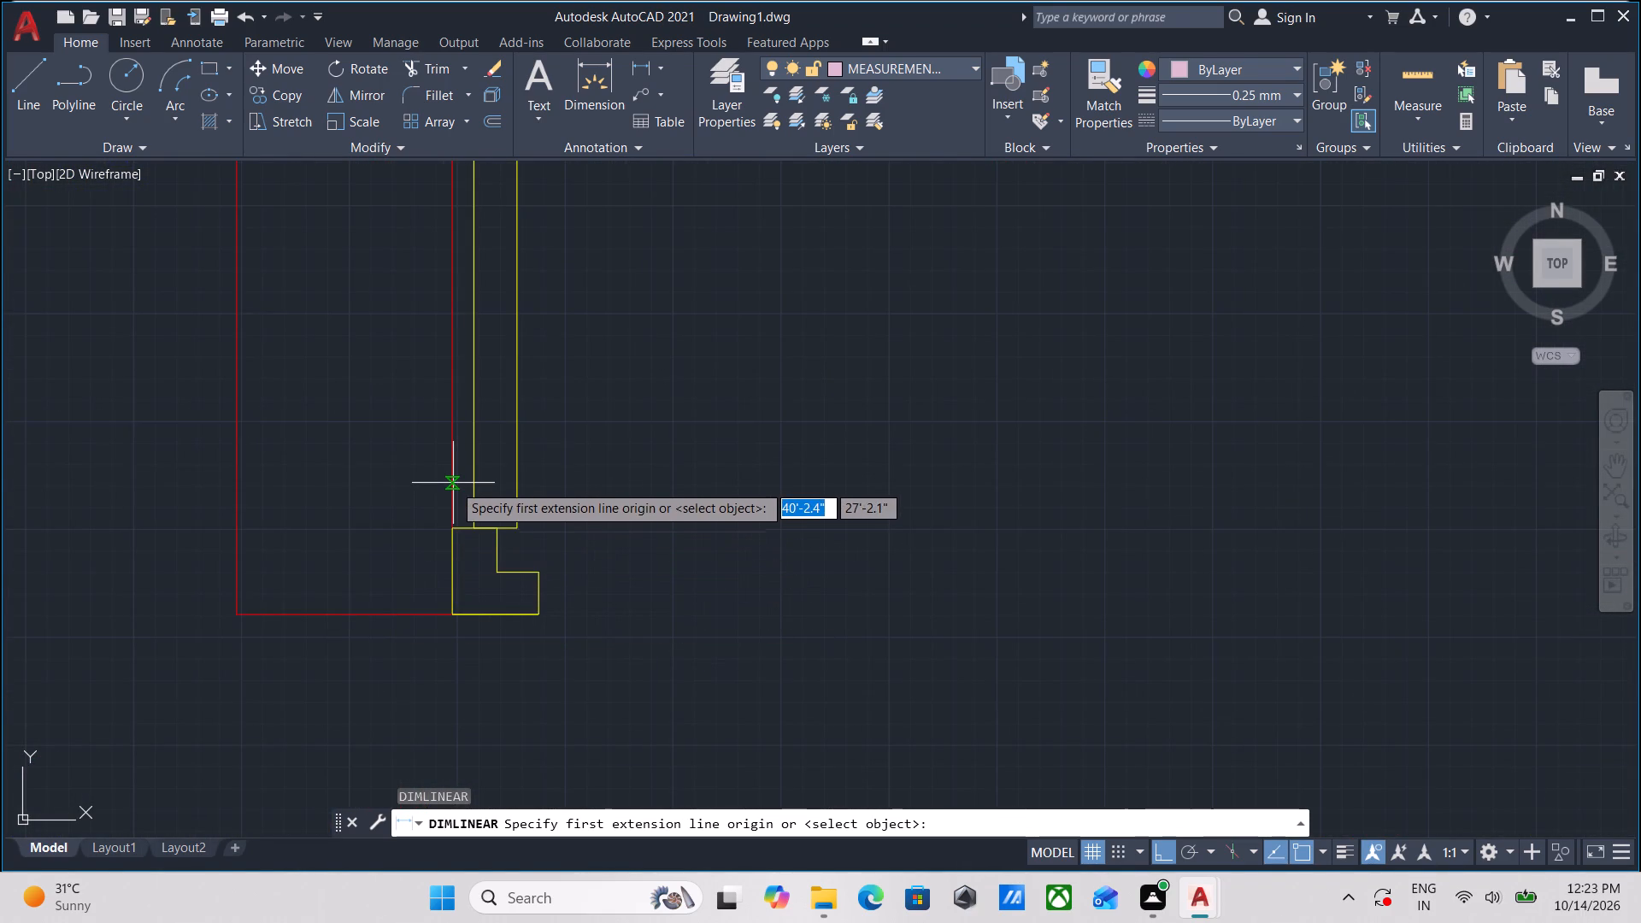
{"action": "left_click", "coordinate": [453, 485]}
{"action": "middle_click_drag", "start_coordinate": [860, 474], "coordinate": [91, 514]}
{"action": "scroll", "coordinate": [658, 503], "scroll_direction": "down", "scroll_amount": 2}
{"action": "middle_click_drag", "start_coordinate": [678, 509], "coordinate": [205, 640]}
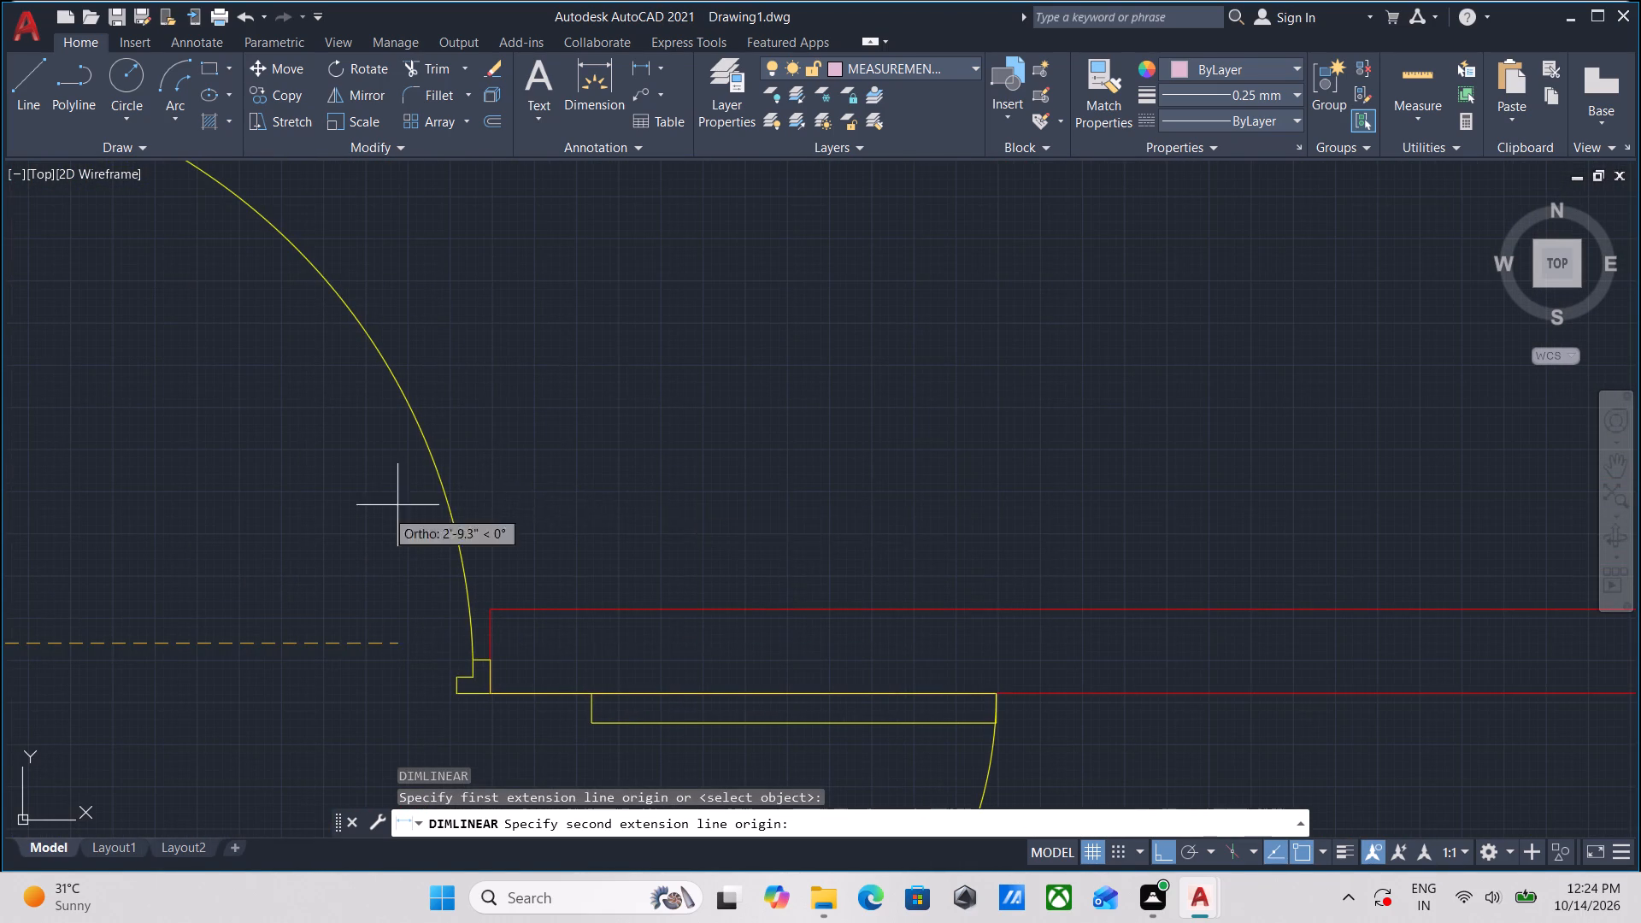
{"action": "scroll", "coordinate": [325, 662], "scroll_direction": "down", "scroll_amount": 1}
{"action": "middle_click_drag", "start_coordinate": [327, 661], "coordinate": [656, 617]}
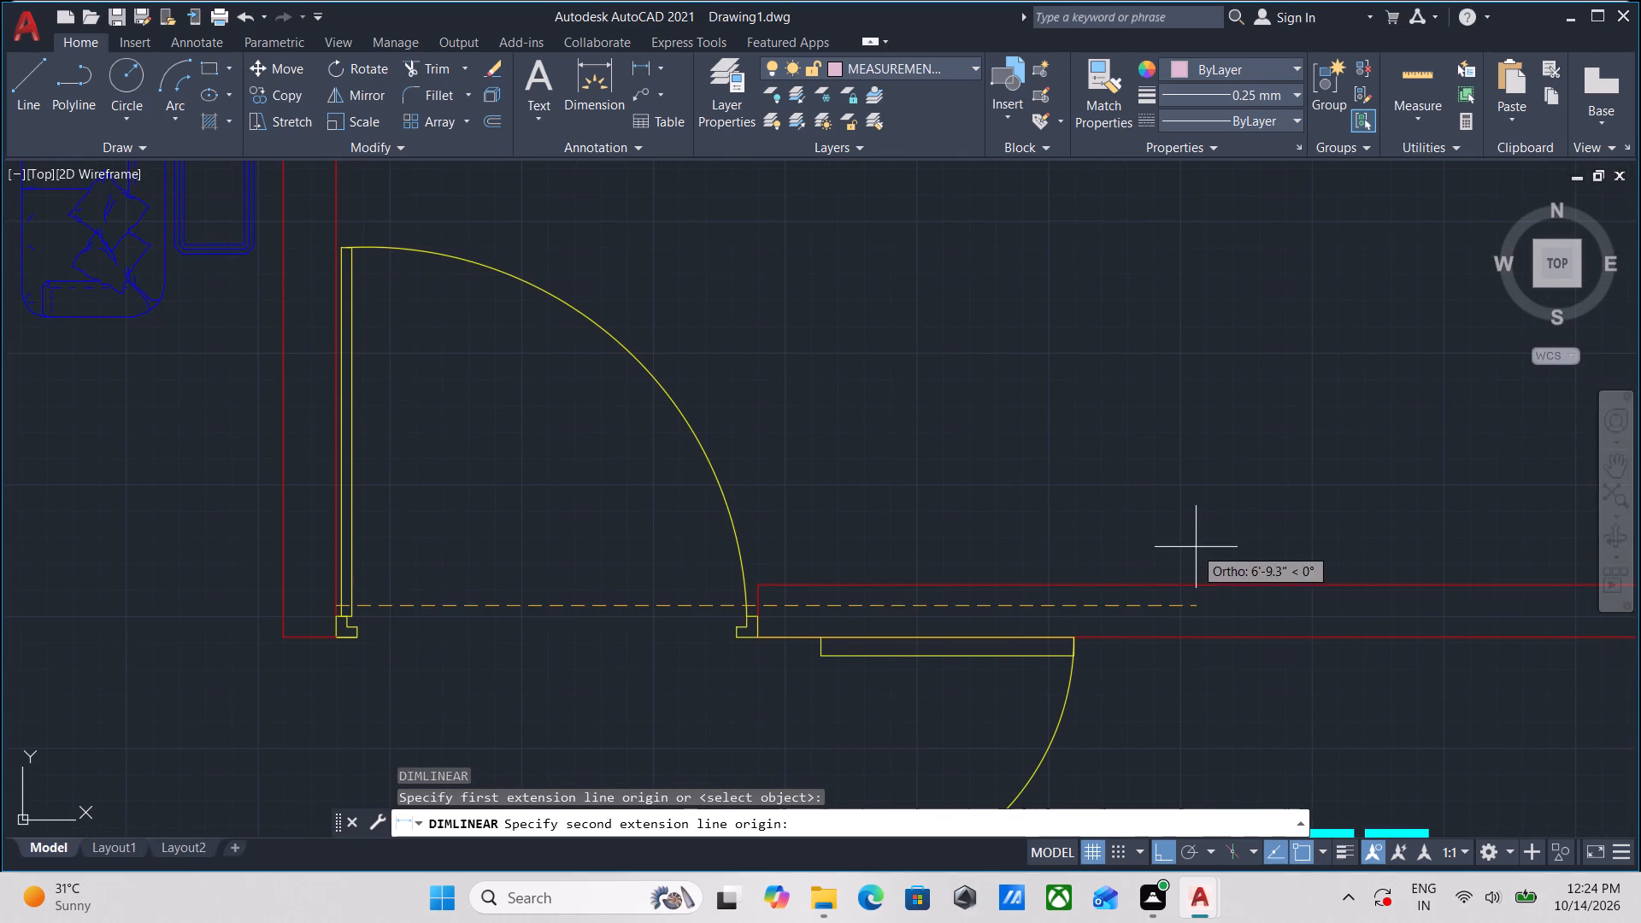
{"action": "middle_click_drag", "start_coordinate": [1196, 547], "coordinate": [217, 556]}
{"action": "scroll", "coordinate": [730, 634], "scroll_direction": "up", "scroll_amount": 1}
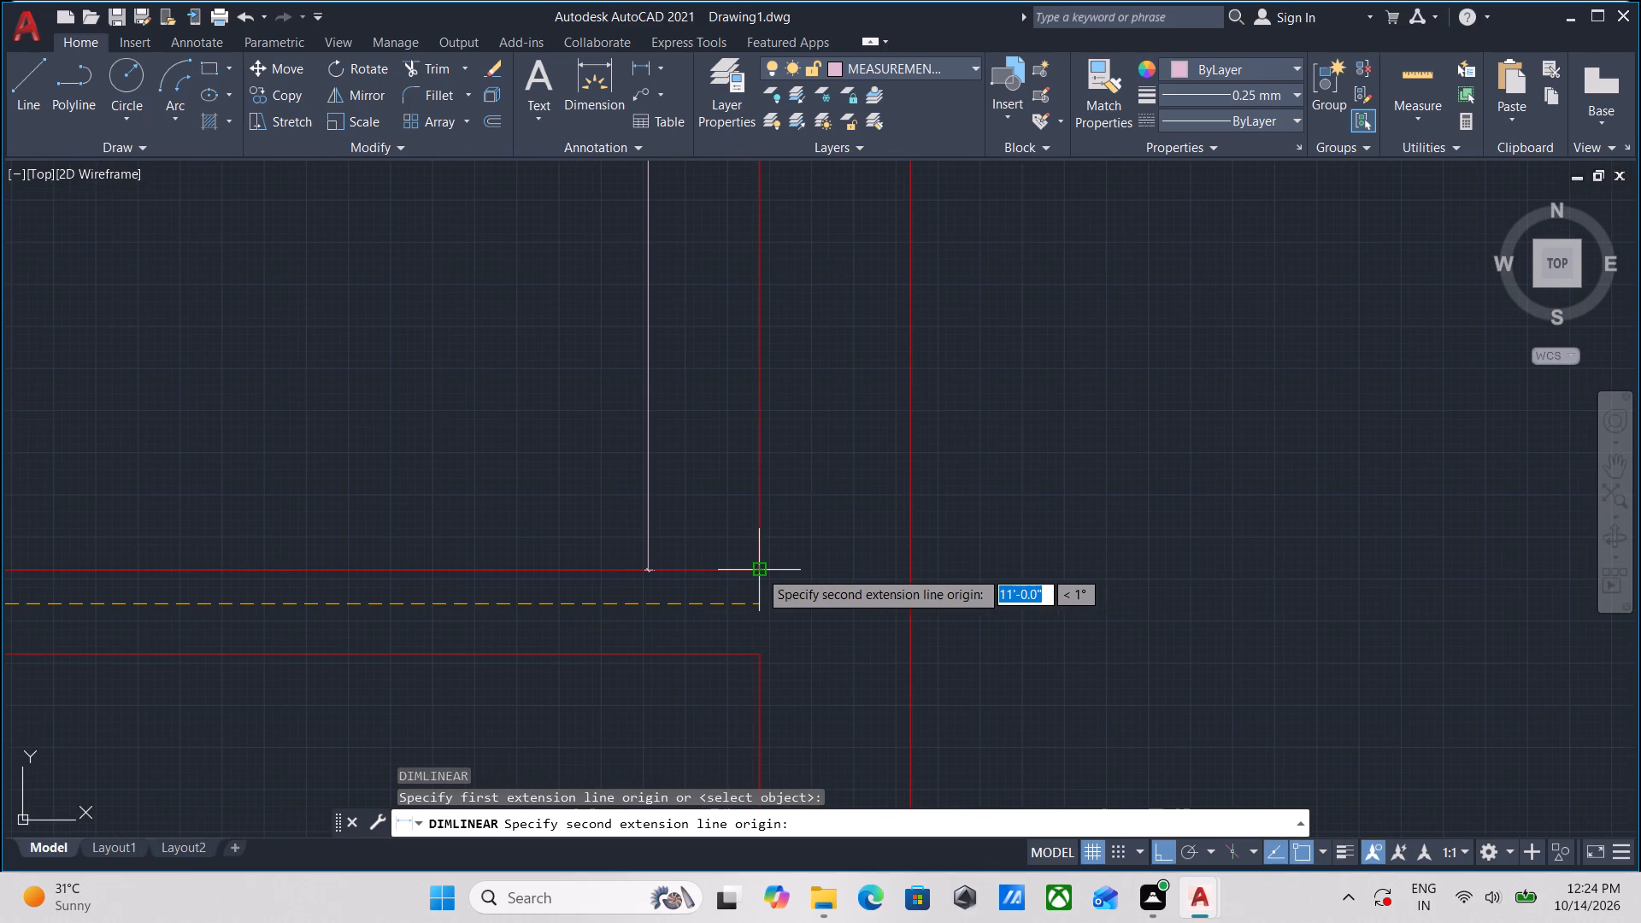
{"action": "left_click", "coordinate": [759, 570]}
{"action": "middle_click_drag", "start_coordinate": [572, 500], "coordinate": [585, 501]}
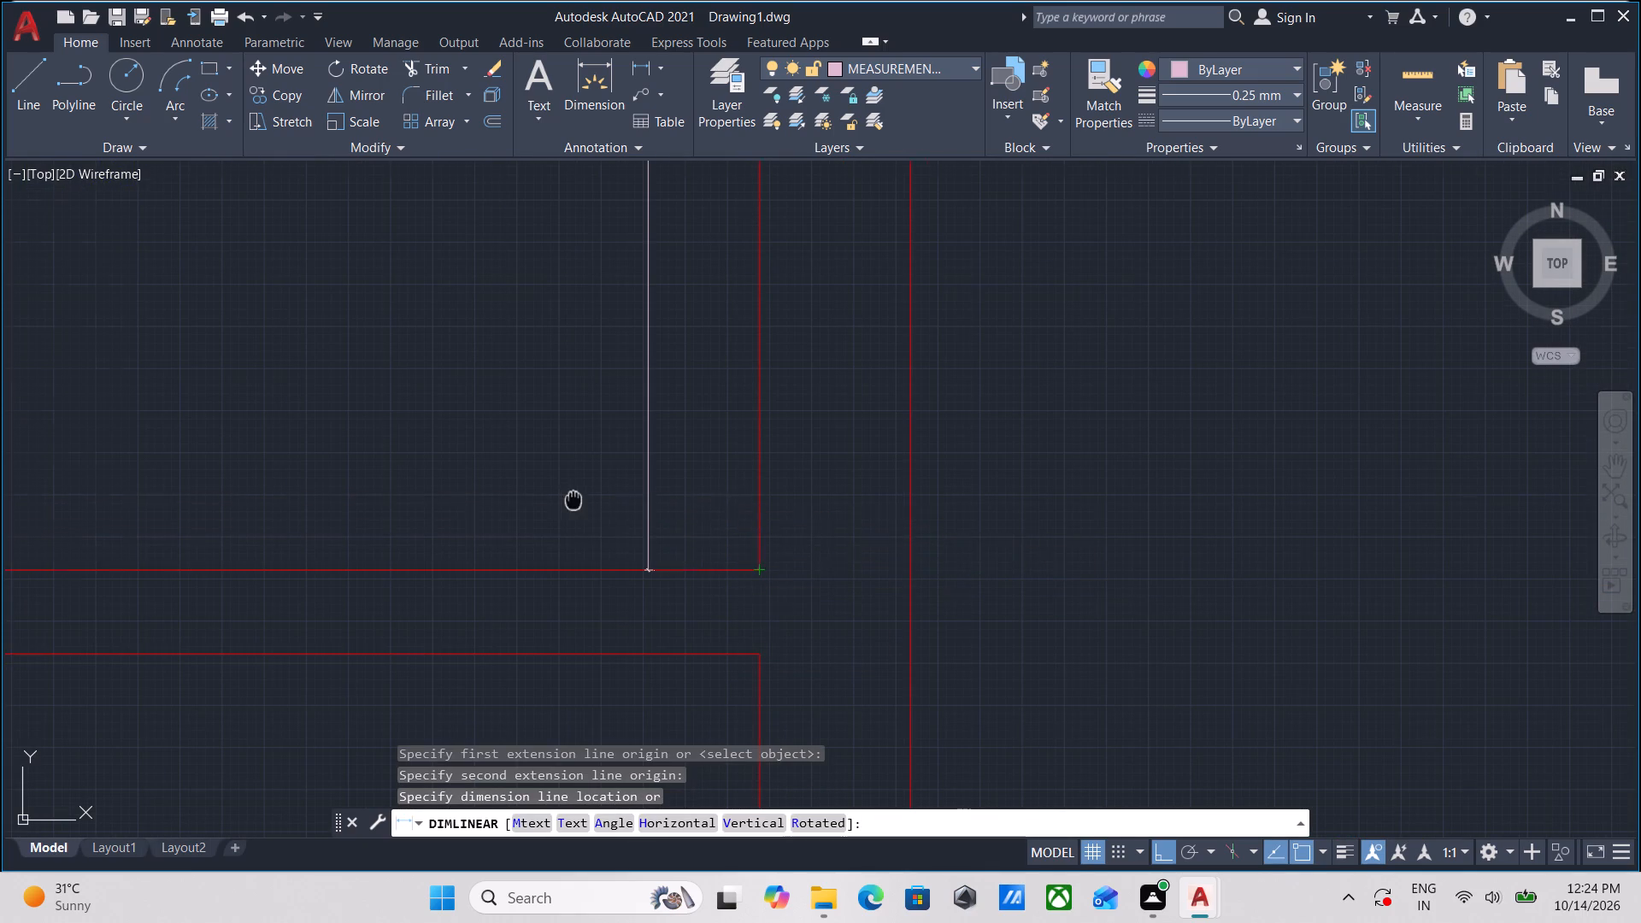
{"action": "middle_click_drag", "start_coordinate": [585, 501], "coordinate": [955, 526]}
{"action": "scroll", "coordinate": [614, 550], "scroll_direction": "down", "scroll_amount": 1}
{"action": "middle_click", "coordinate": [614, 550]}
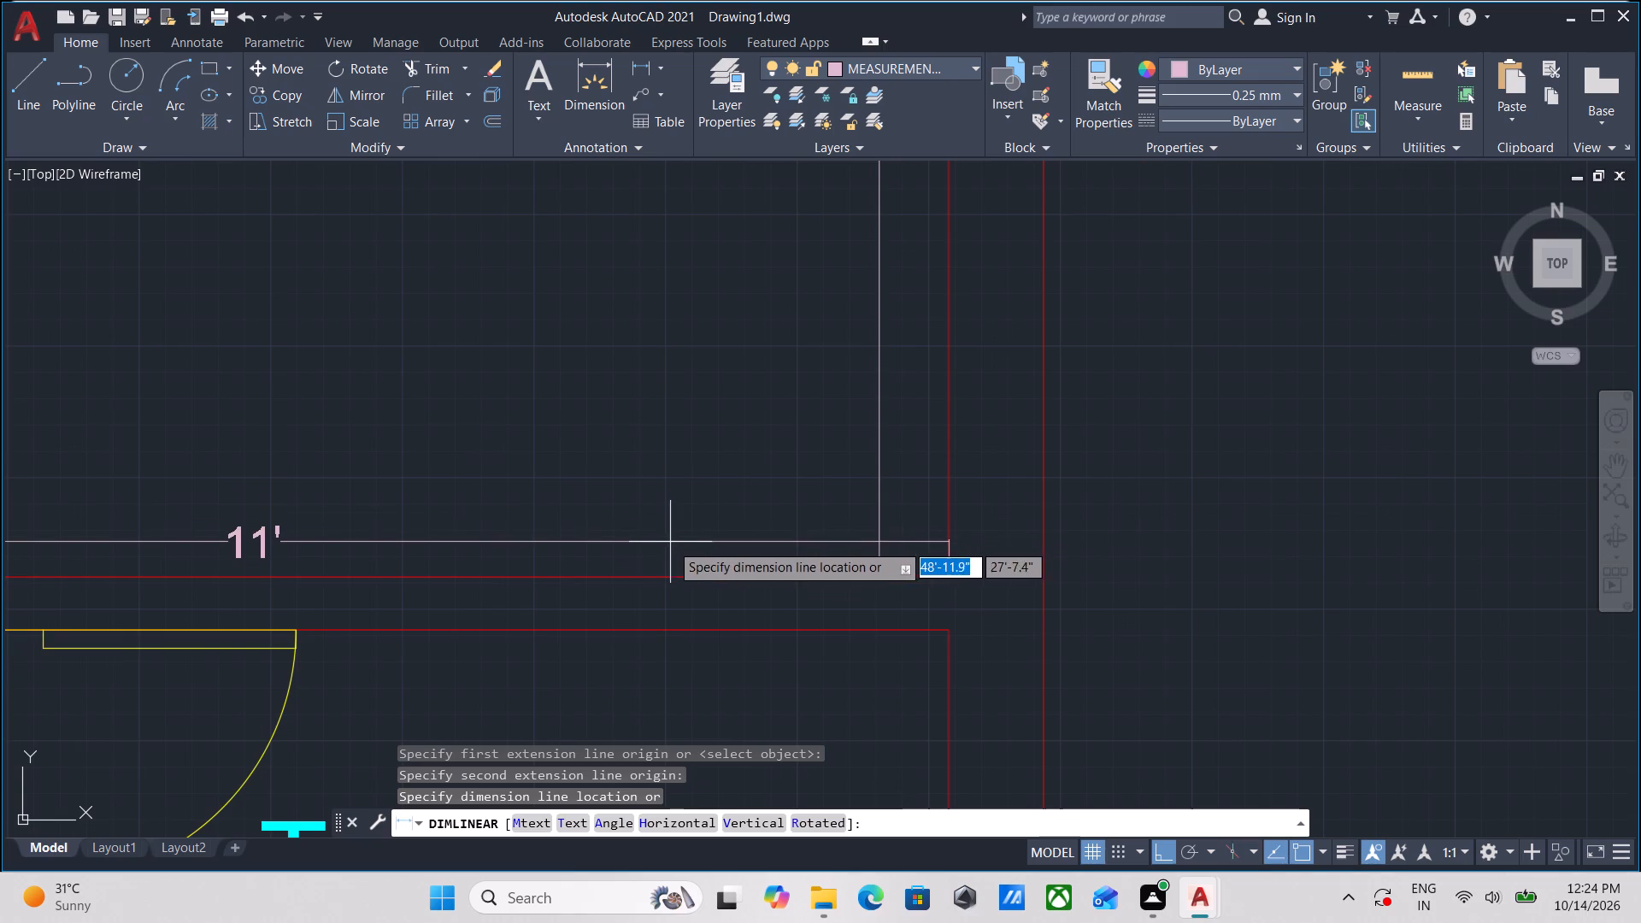
{"action": "left_click", "coordinate": [666, 549]}
Add a vertical linear dimension in the lower flat's right-hand TOILET, from the upper wall face to the lower wall face, near the window wall.
{"action": "scroll", "coordinate": [559, 498], "scroll_direction": "down", "scroll_amount": 1}
{"action": "middle_click_drag", "start_coordinate": [559, 498], "coordinate": [726, 475]}
{"action": "middle_click_drag", "start_coordinate": [569, 473], "coordinate": [732, 461]}
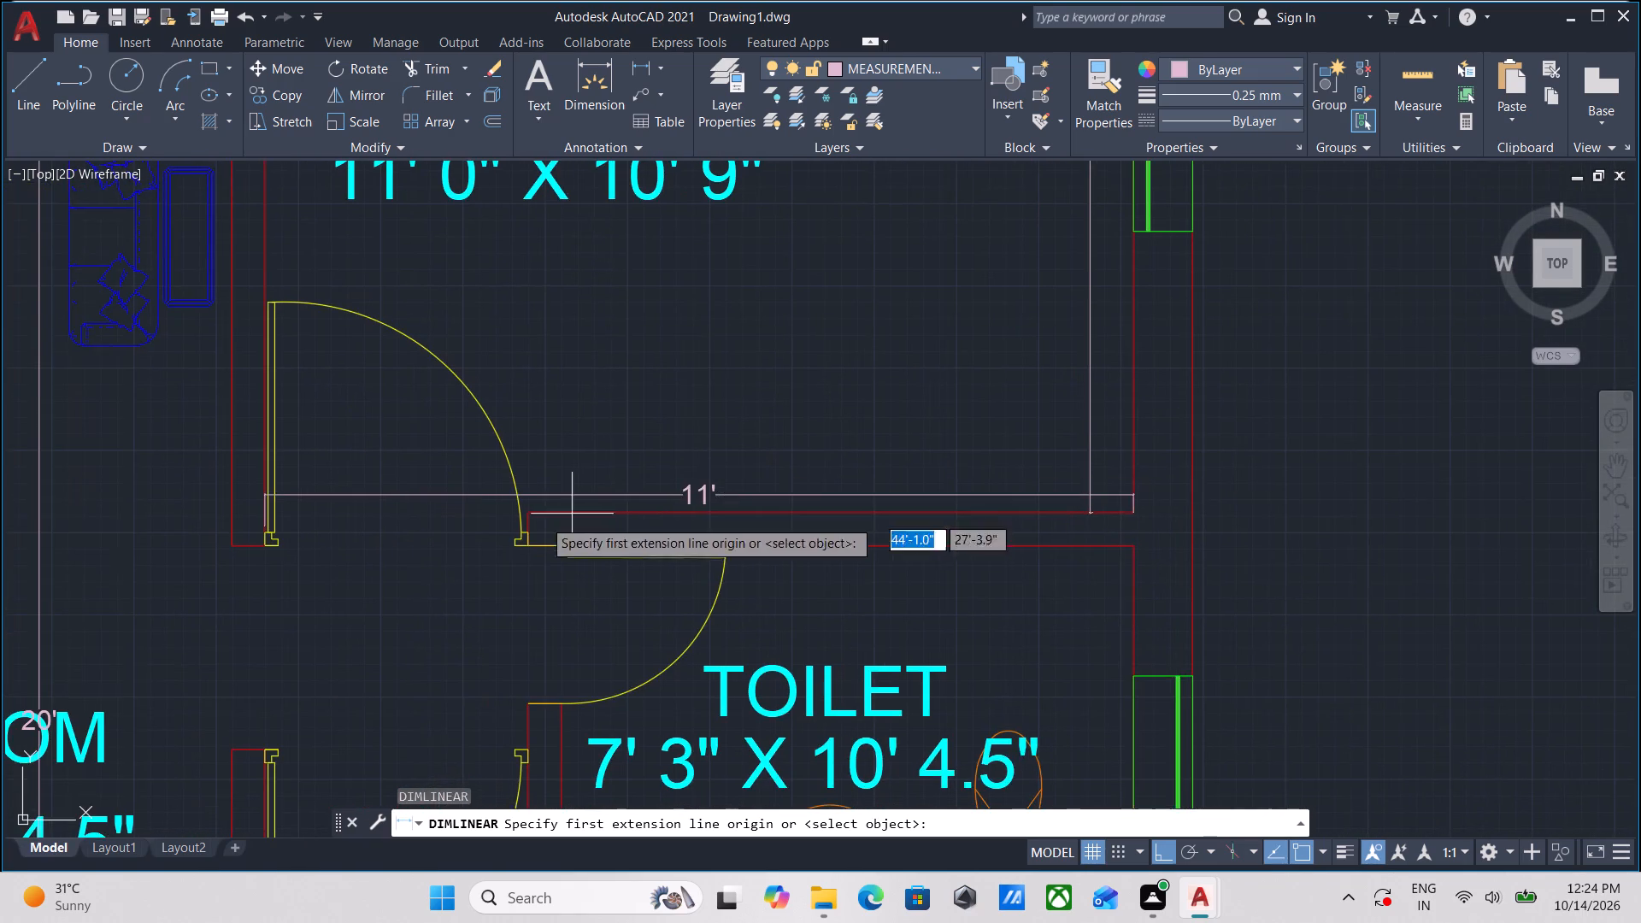
{"action": "scroll", "coordinate": [332, 591], "scroll_direction": "down", "scroll_amount": 2}
{"action": "middle_click_drag", "start_coordinate": [332, 591], "coordinate": [438, 467]}
{"action": "scroll", "coordinate": [781, 514], "scroll_direction": "up", "scroll_amount": 2}
{"action": "middle_click_drag", "start_coordinate": [588, 467], "coordinate": [609, 532]}
{"action": "middle_click_drag", "start_coordinate": [662, 575], "coordinate": [662, 566]}
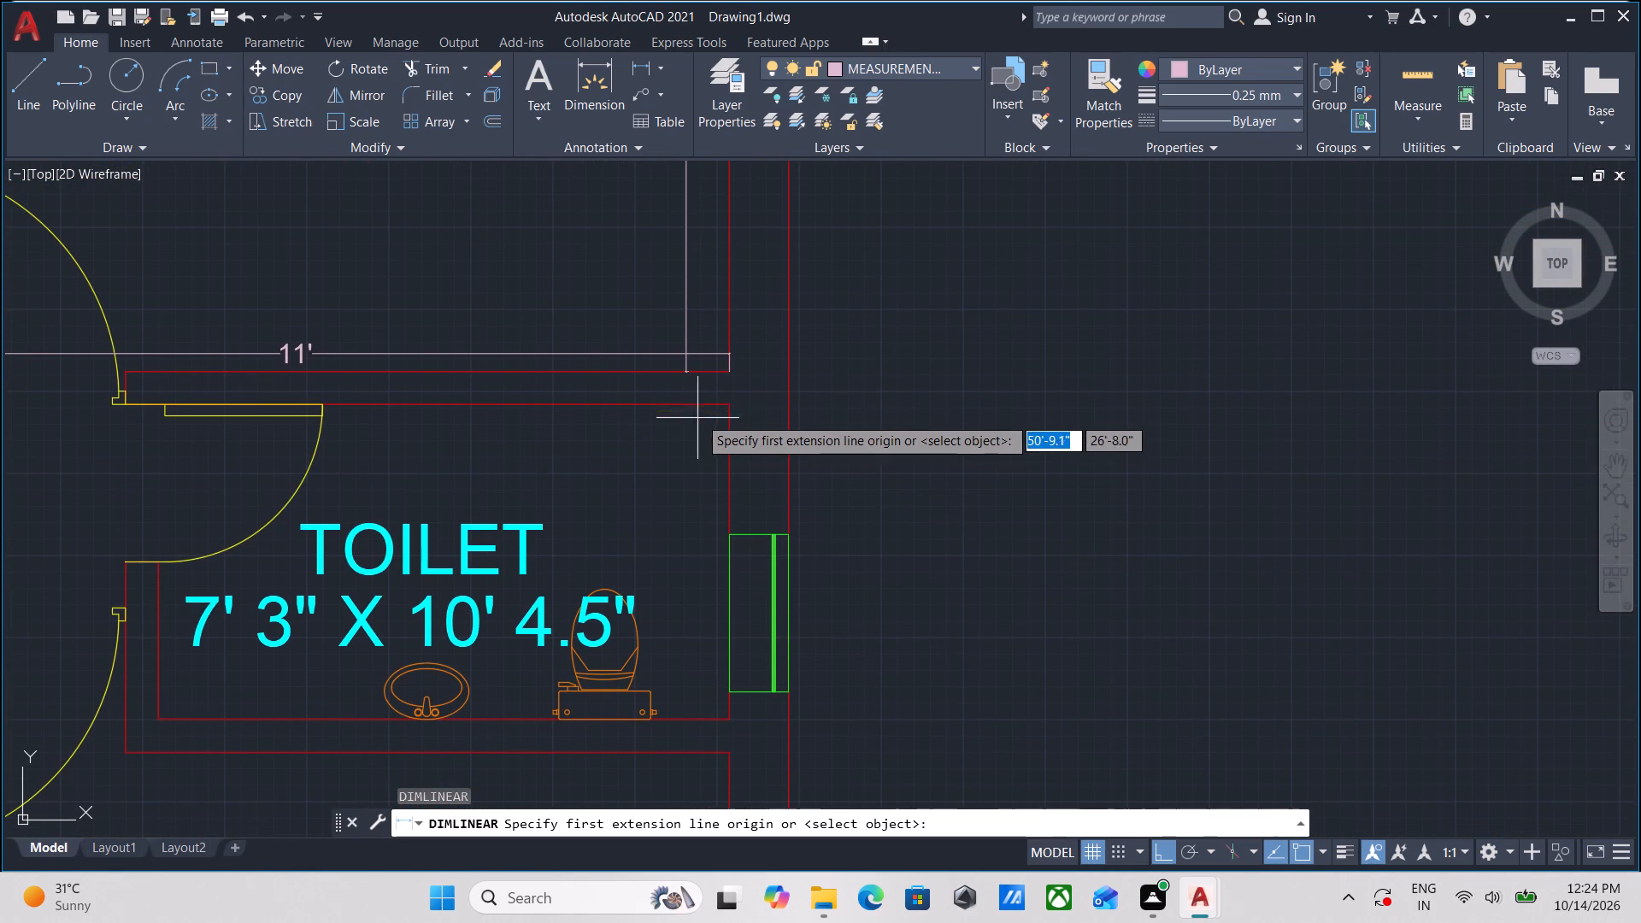
{"action": "left_click", "coordinate": [700, 409]}
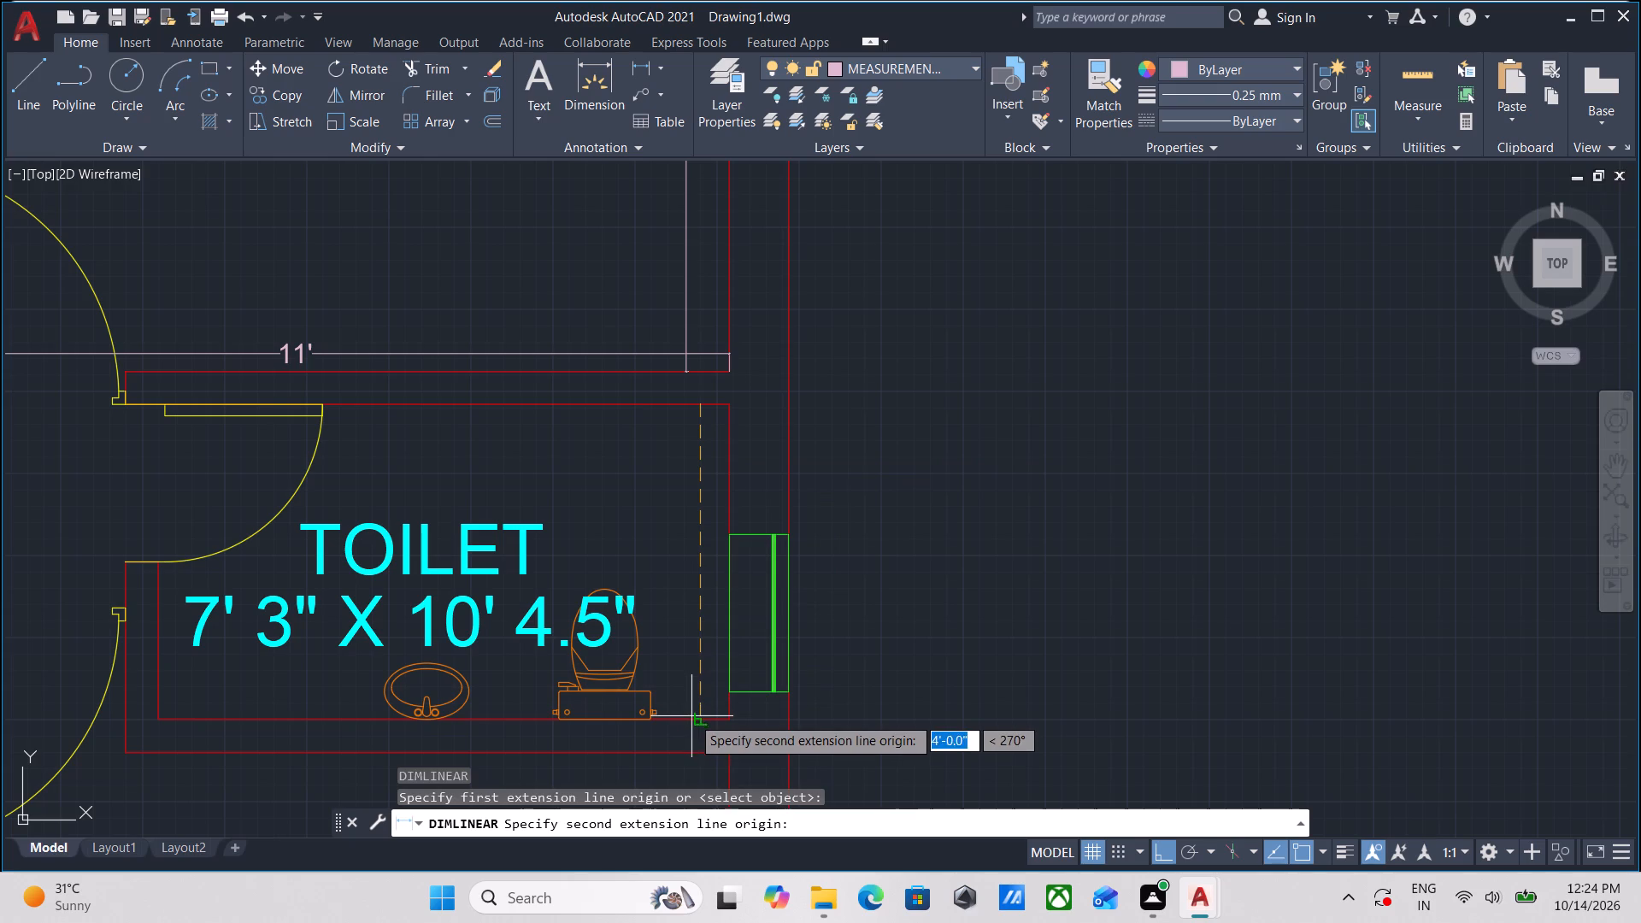
{"action": "left_click", "coordinate": [697, 719]}
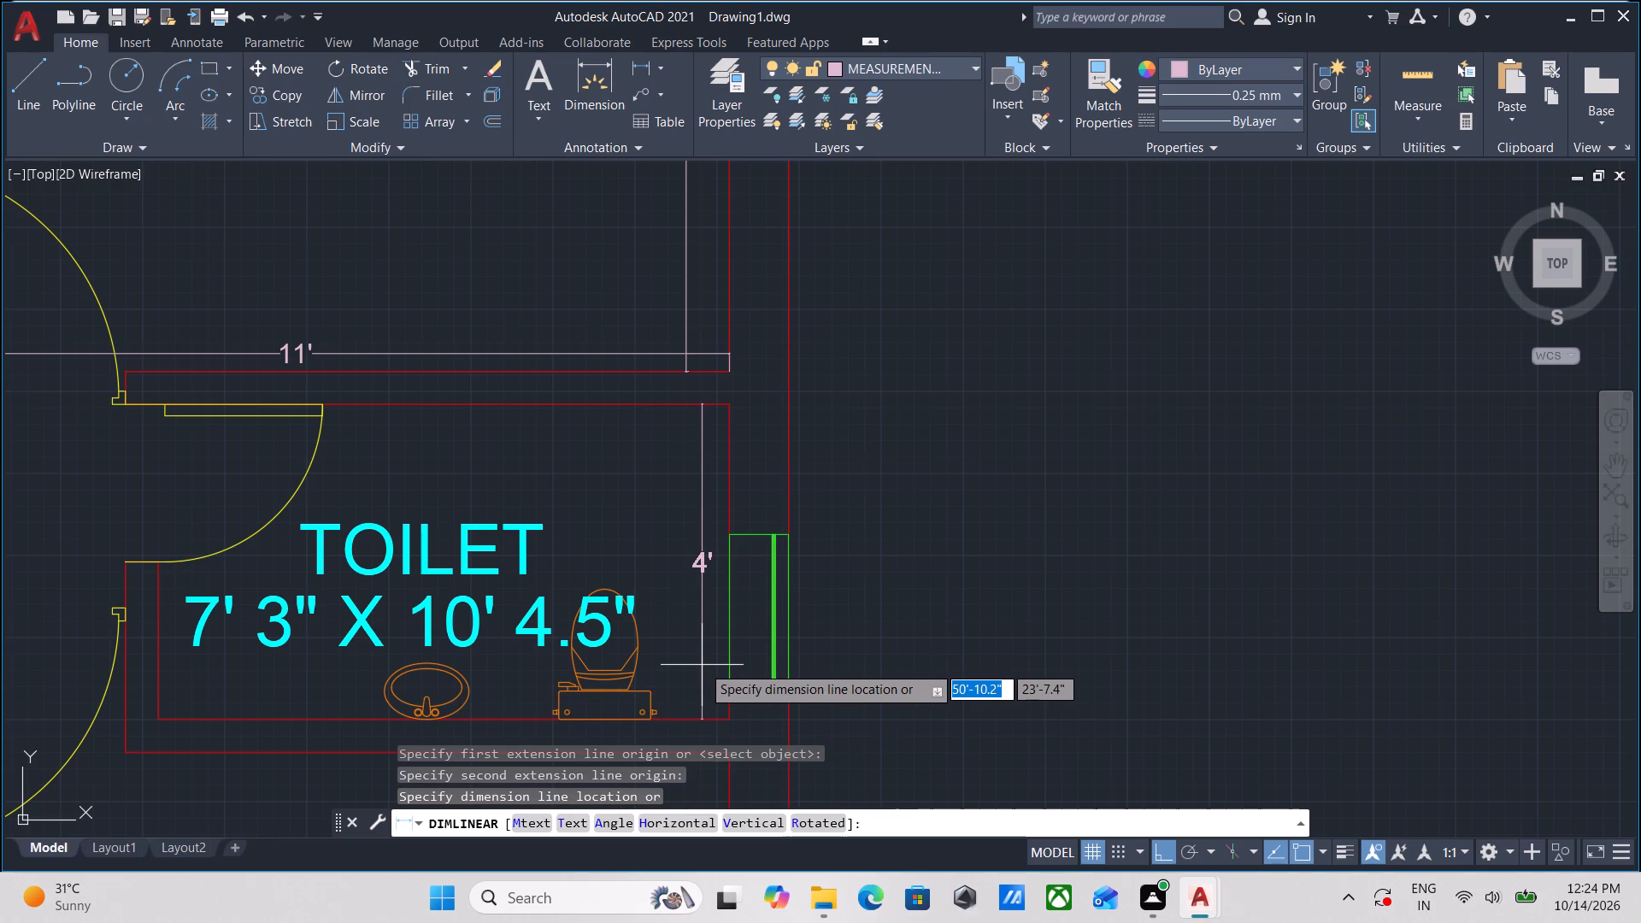
{"action": "left_click", "coordinate": [702, 664]}
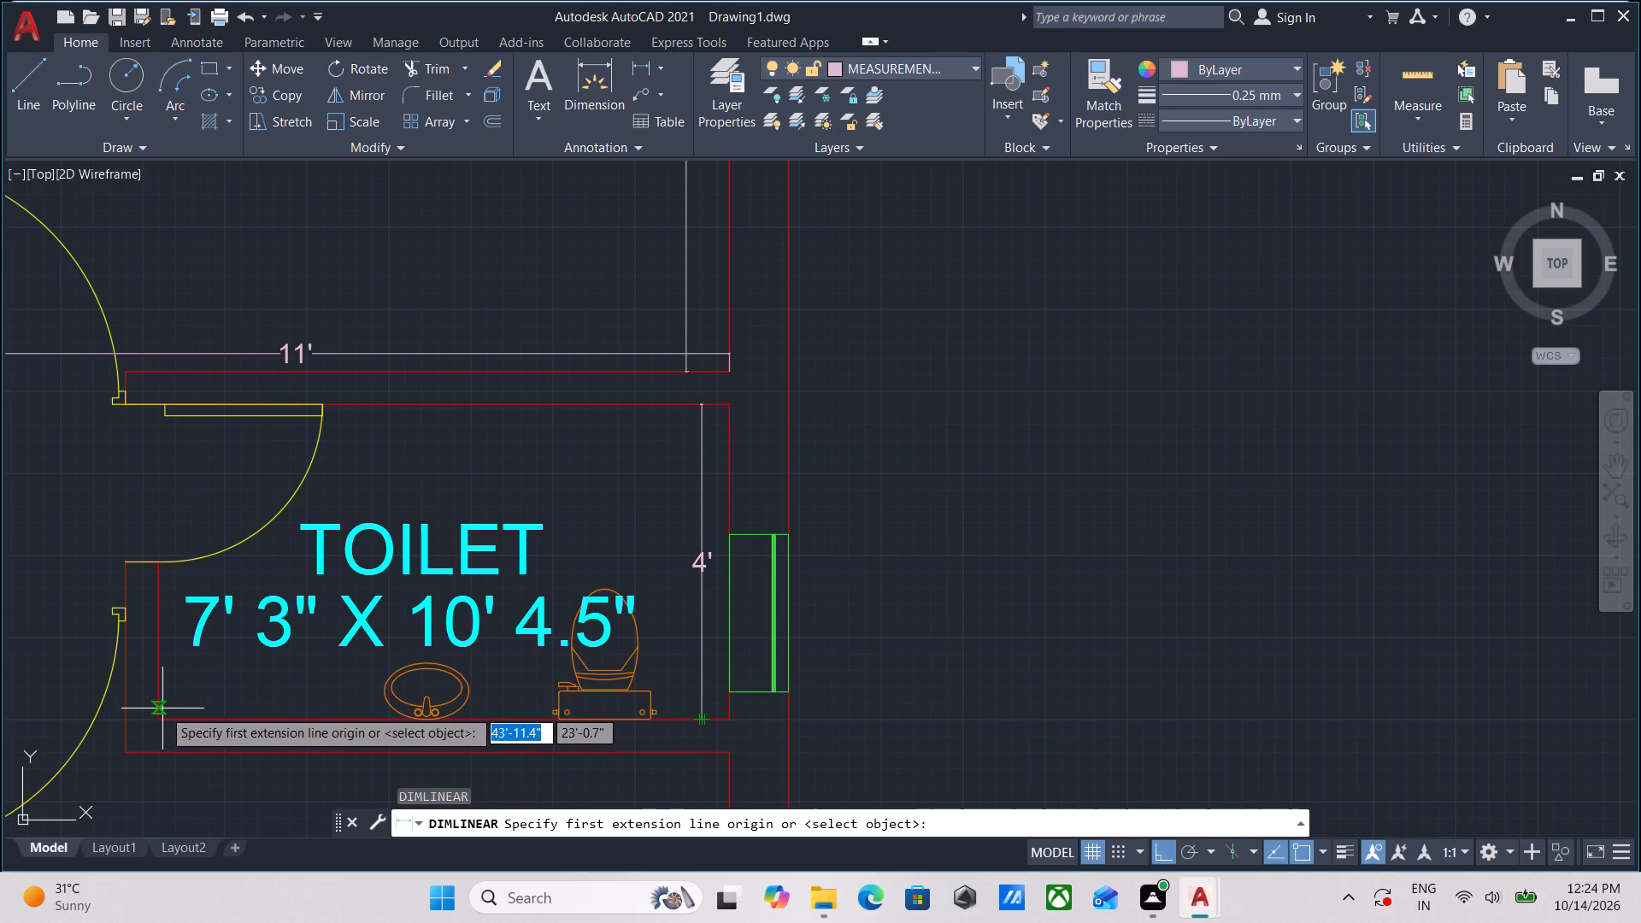
Add a horizontal linear dimension across the same TOILET, from the left wall face to the window wall face, just above its lower wall.
{"action": "left_click", "coordinate": [161, 702]}
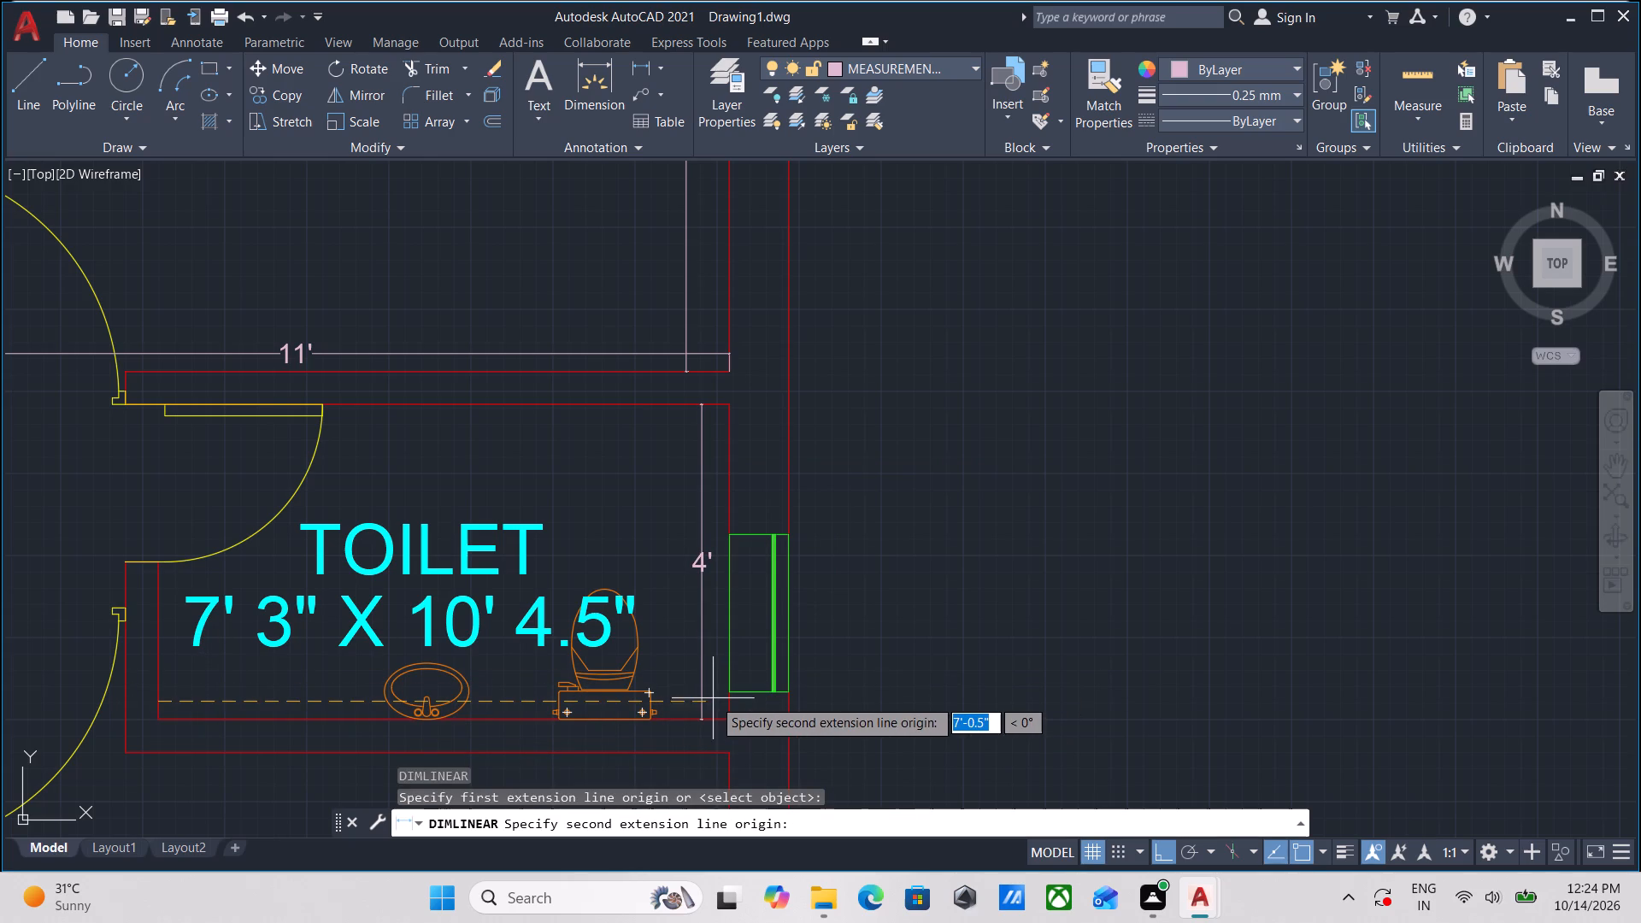
{"action": "left_click", "coordinate": [727, 702]}
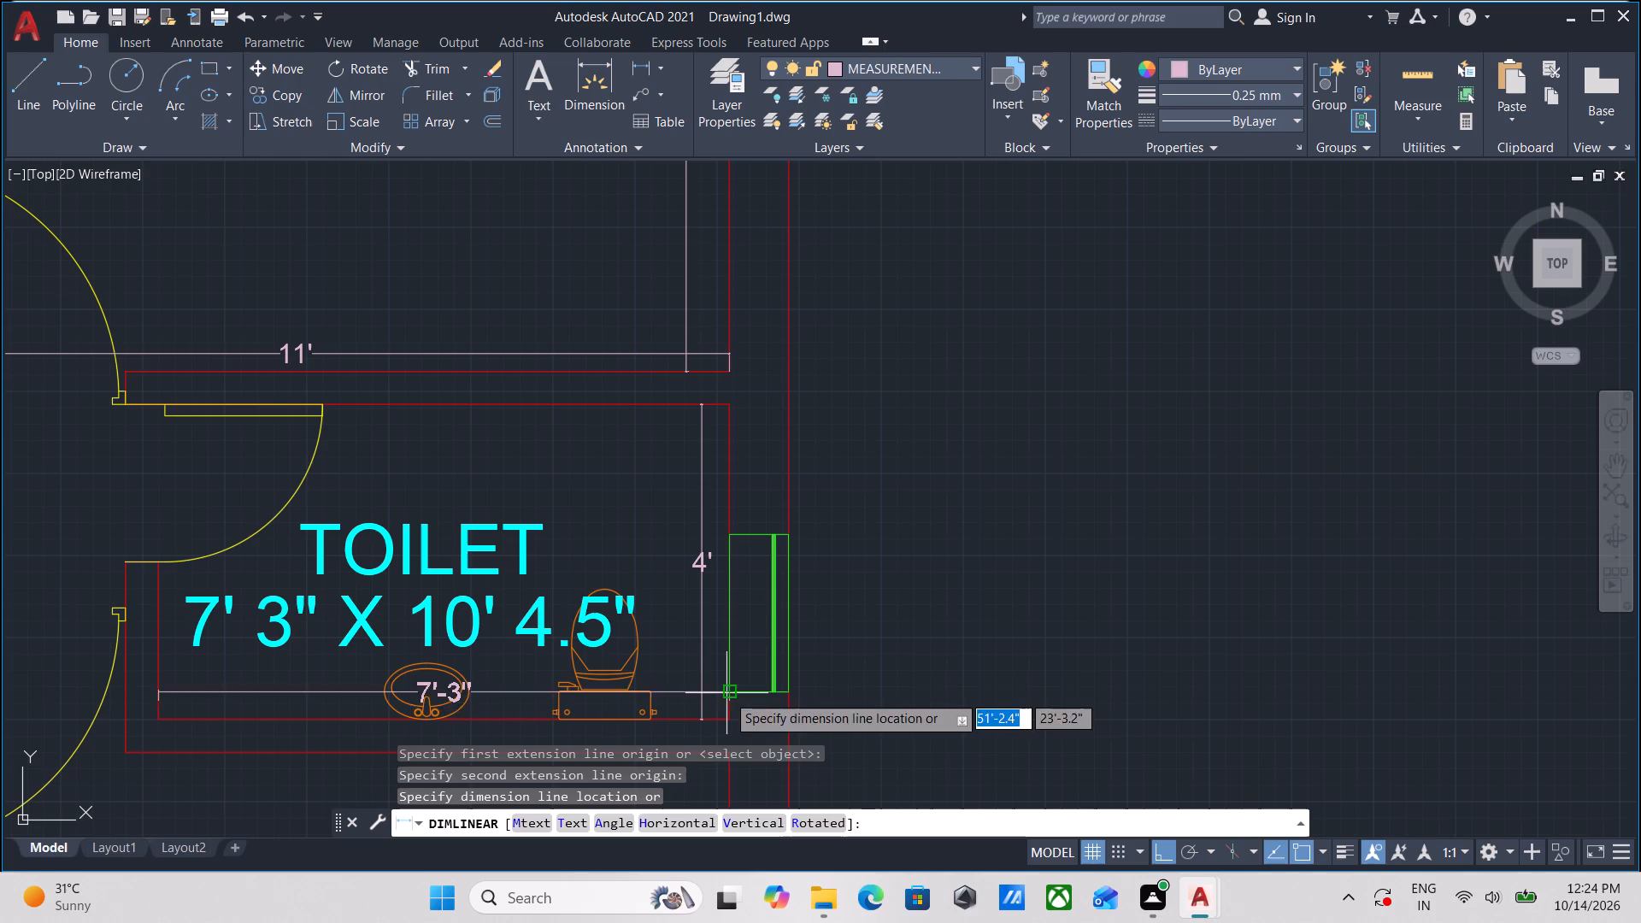
{"action": "left_click", "coordinate": [726, 699]}
Add a vertical linear dimension in the lower flat's bottom-left BED ROOM, from the wall below the TOILET to the window wall, near its left wall.
{"action": "scroll", "coordinate": [354, 512], "scroll_direction": "down", "scroll_amount": 1}
{"action": "middle_click_drag", "start_coordinate": [359, 512], "coordinate": [575, 494]}
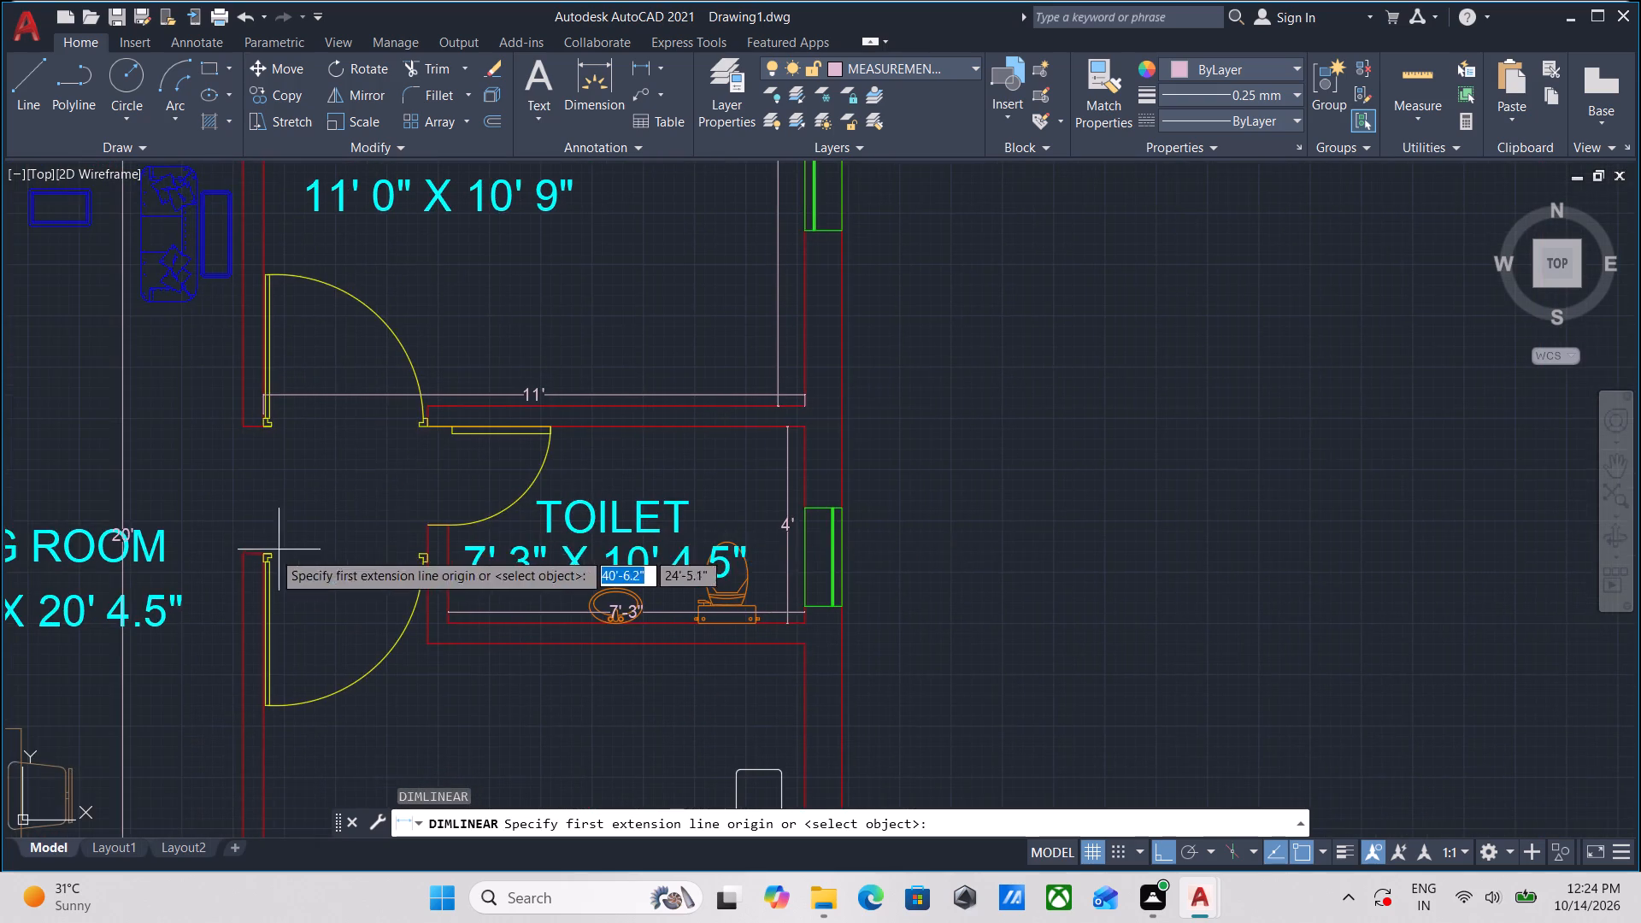
{"action": "middle_click_drag", "start_coordinate": [275, 549], "coordinate": [668, 484]}
{"action": "scroll", "coordinate": [354, 539], "scroll_direction": "down", "scroll_amount": 1}
{"action": "middle_click_drag", "start_coordinate": [351, 536], "coordinate": [635, 359]}
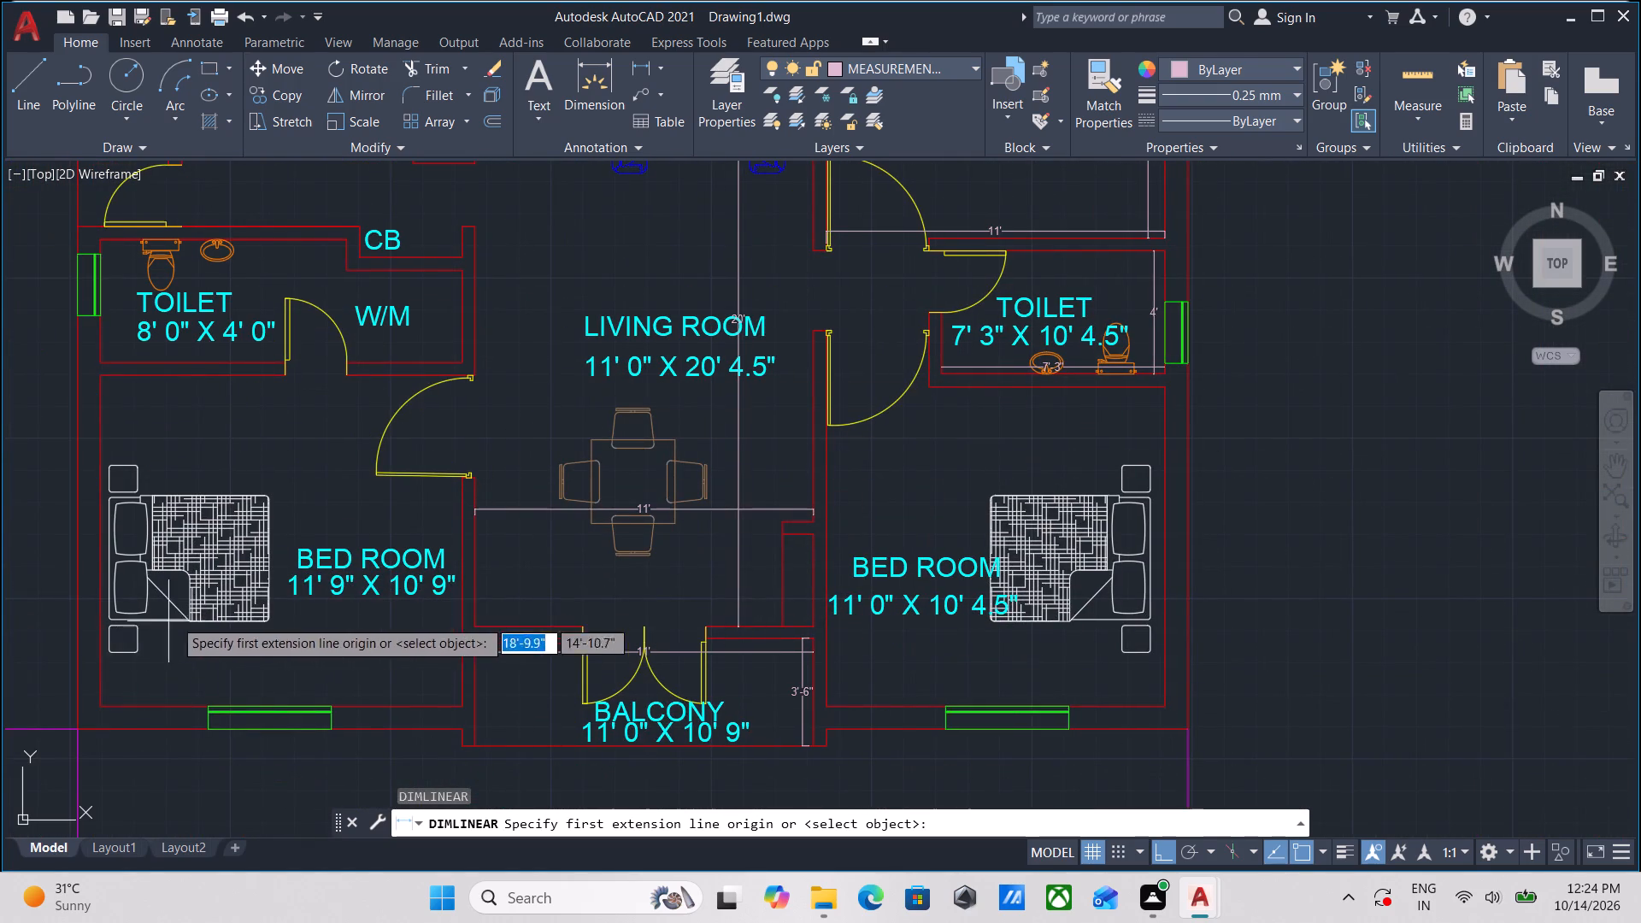
{"action": "middle_click_drag", "start_coordinate": [196, 608], "coordinate": [332, 562]}
{"action": "middle_click_drag", "start_coordinate": [244, 601], "coordinate": [409, 588]}
{"action": "scroll", "coordinate": [385, 333], "scroll_direction": "up", "scroll_amount": 2}
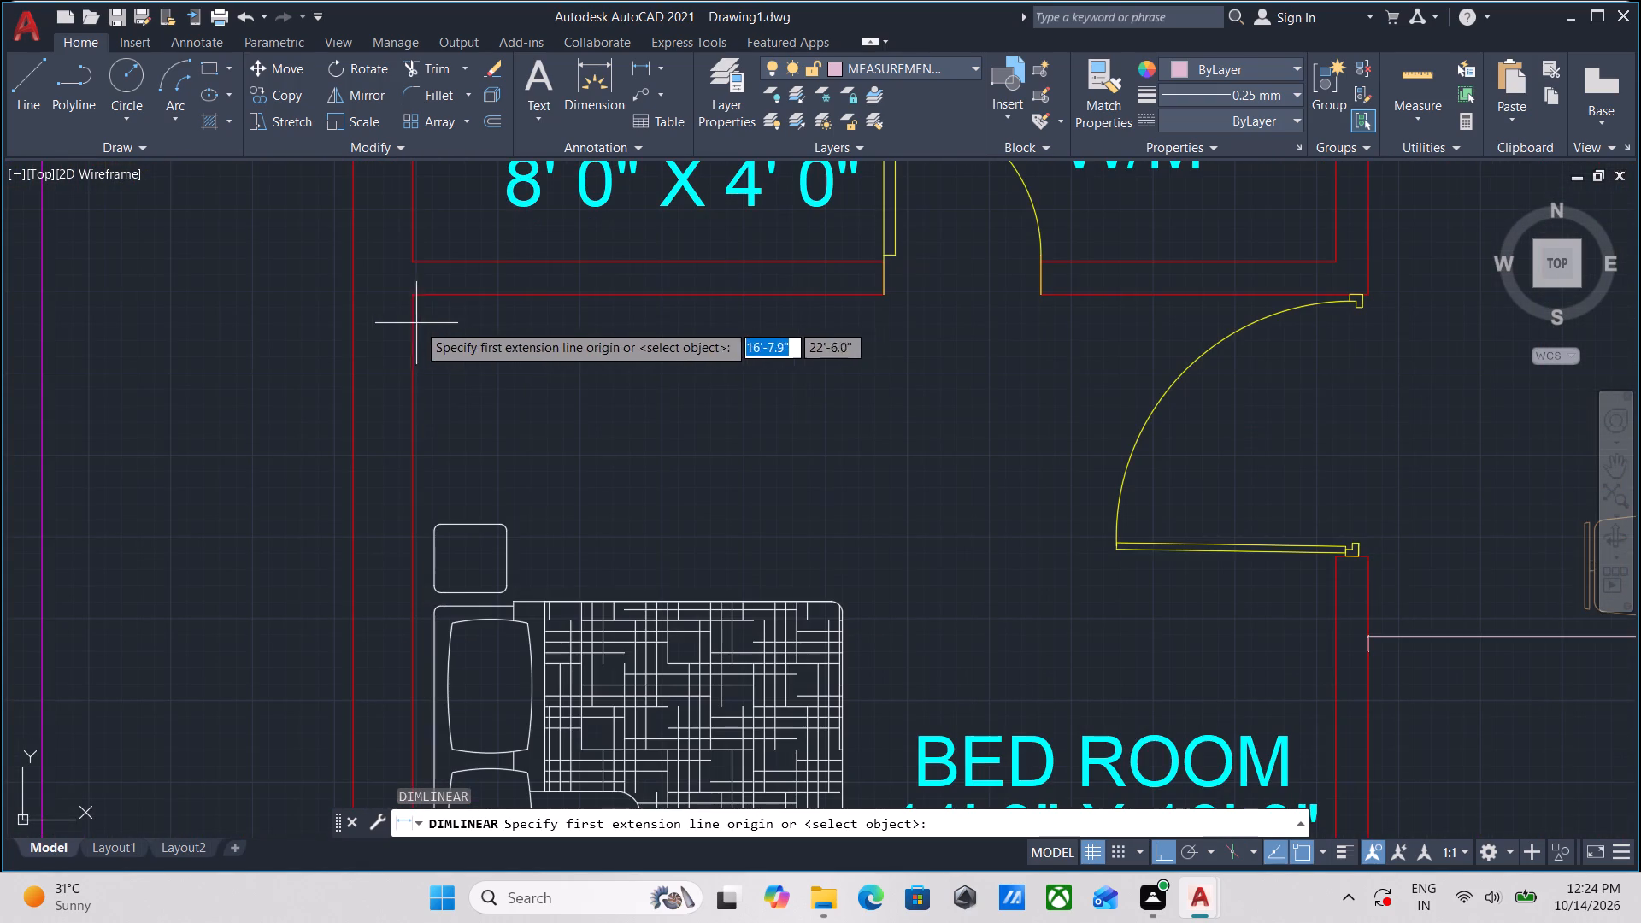
{"action": "left_click", "coordinate": [440, 299]}
{"action": "middle_click_drag", "start_coordinate": [452, 491], "coordinate": [447, 450]}
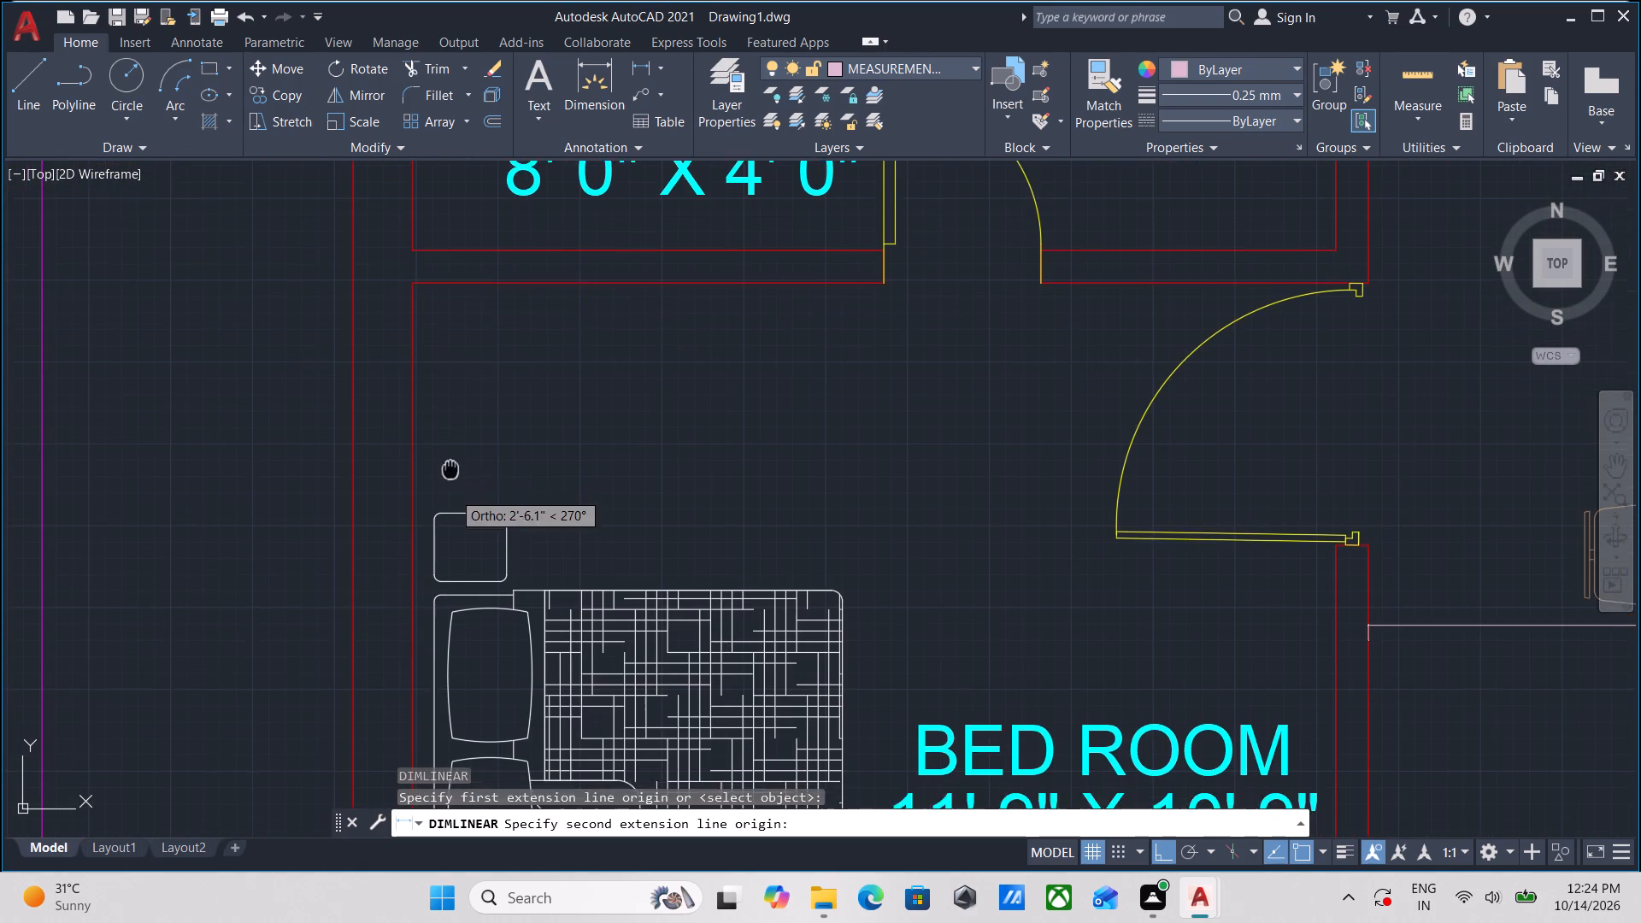
{"action": "middle_click_drag", "start_coordinate": [447, 450], "coordinate": [444, 282]}
{"action": "scroll", "coordinate": [450, 507], "scroll_direction": "down", "scroll_amount": 2}
{"action": "middle_click_drag", "start_coordinate": [450, 520], "coordinate": [458, 246]}
{"action": "scroll", "coordinate": [478, 380], "scroll_direction": "up", "scroll_amount": 3}
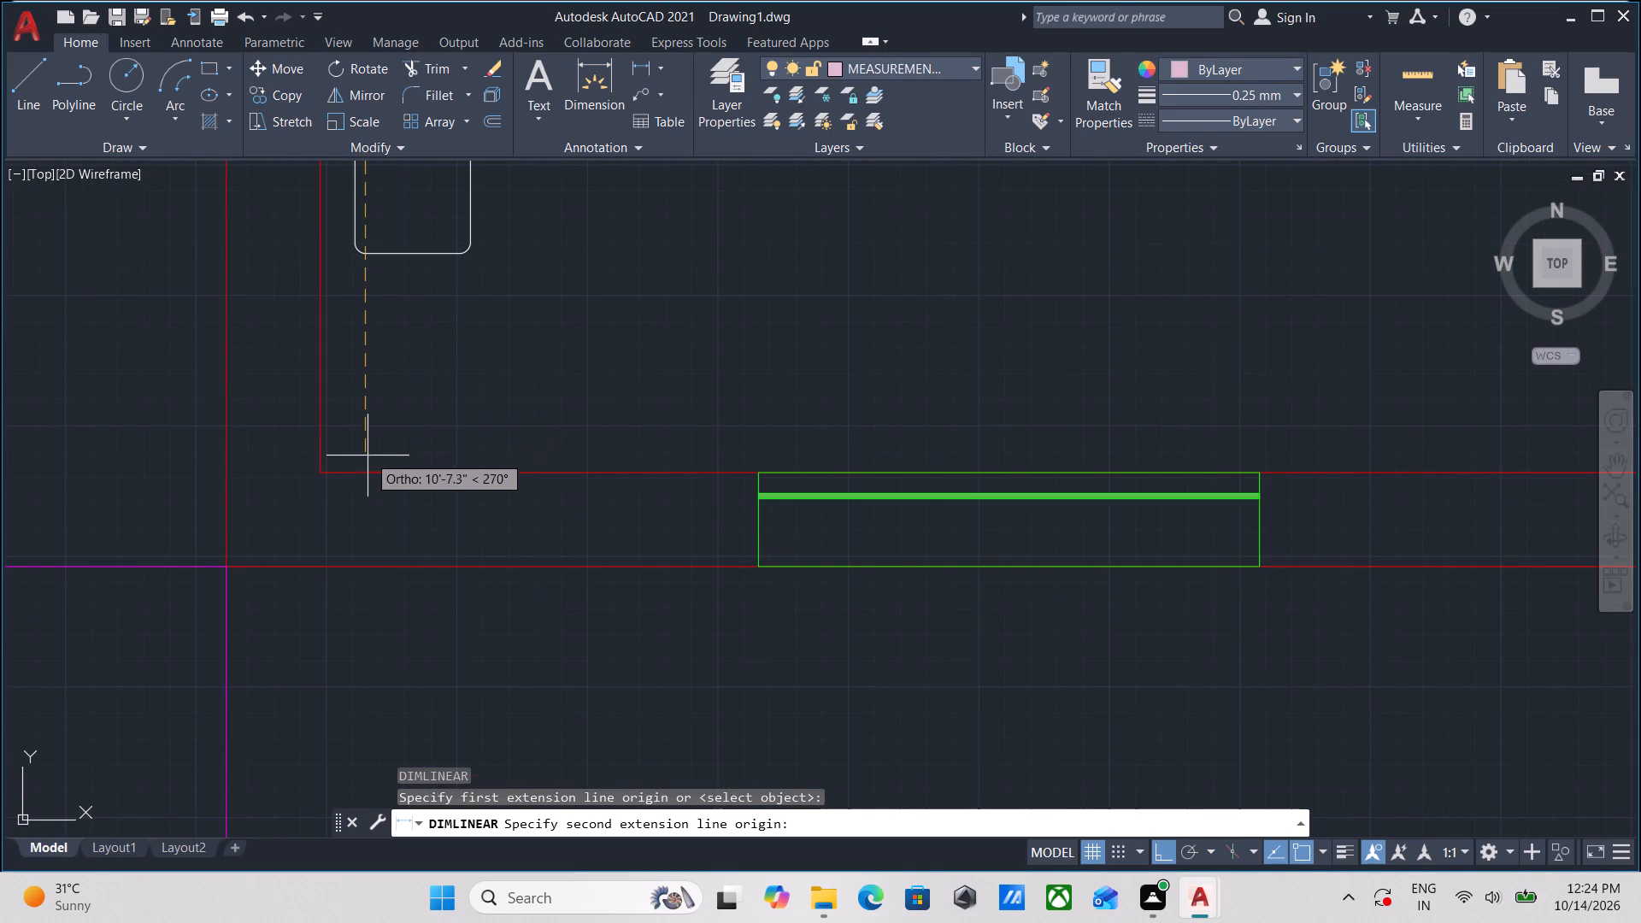
{"action": "left_click", "coordinate": [362, 473]}
{"action": "scroll", "coordinate": [362, 467], "scroll_direction": "down", "scroll_amount": 2}
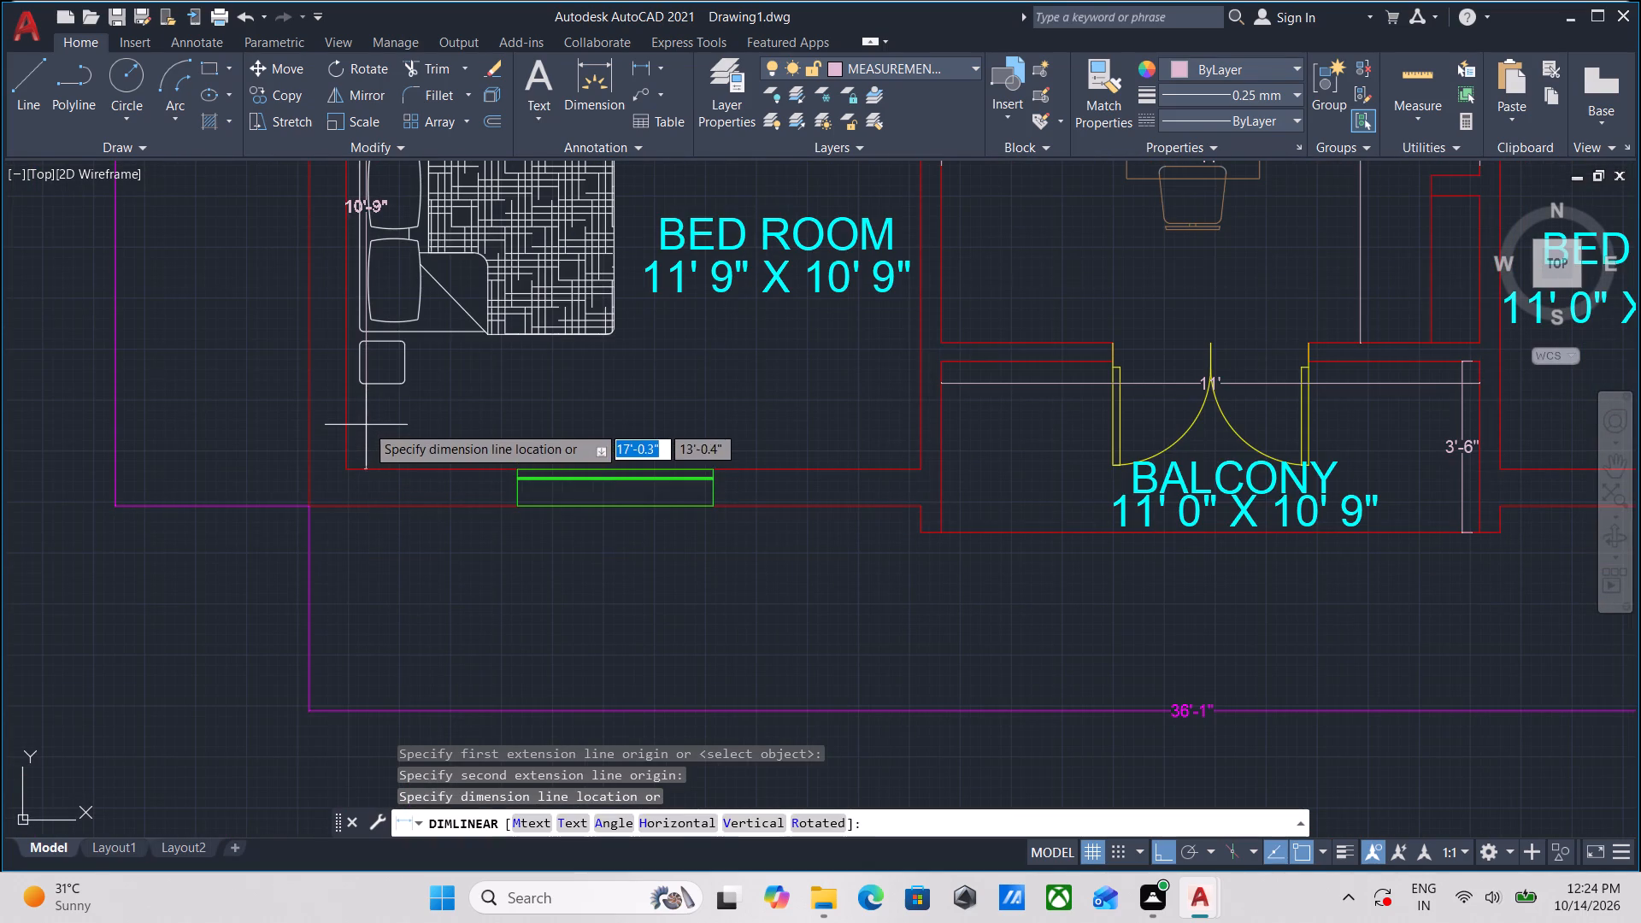
{"action": "left_click", "coordinate": [366, 425]}
Add a horizontal linear dimension across the same BED ROOM, from the left wall face to the right wall face, just above the window wall.
{"action": "left_click", "coordinate": [343, 447]}
{"action": "middle_click_drag", "start_coordinate": [588, 438], "coordinate": [198, 451]}
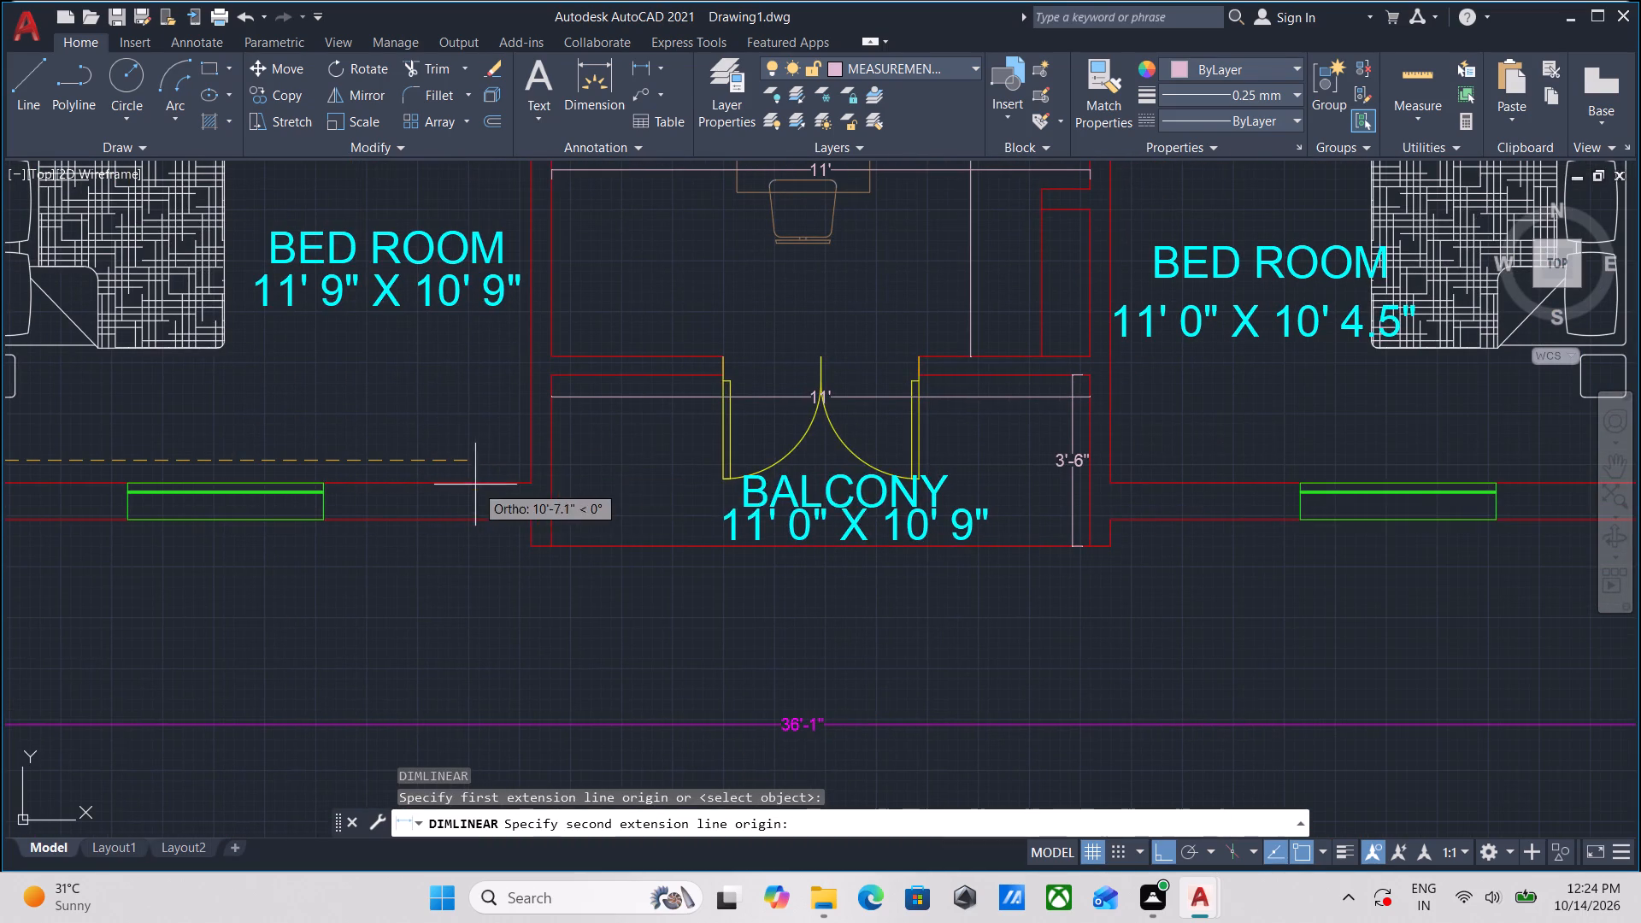
{"action": "scroll", "coordinate": [524, 455], "scroll_direction": "up", "scroll_amount": 3}
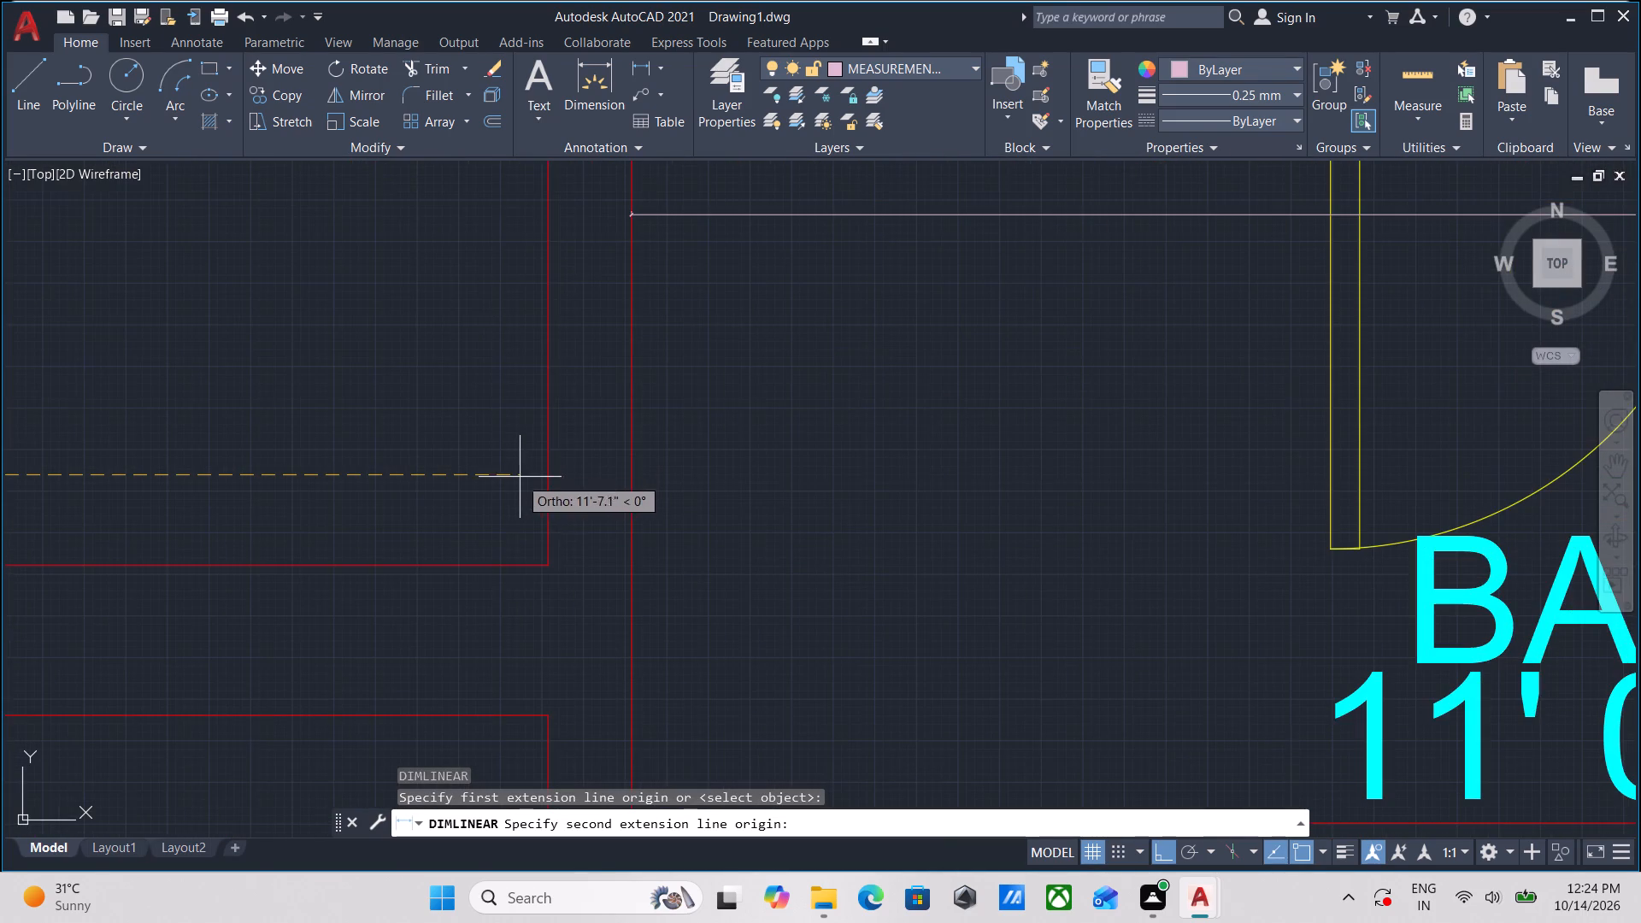
{"action": "left_click", "coordinate": [550, 478]}
{"action": "scroll", "coordinate": [550, 478], "scroll_direction": "down", "scroll_amount": 2}
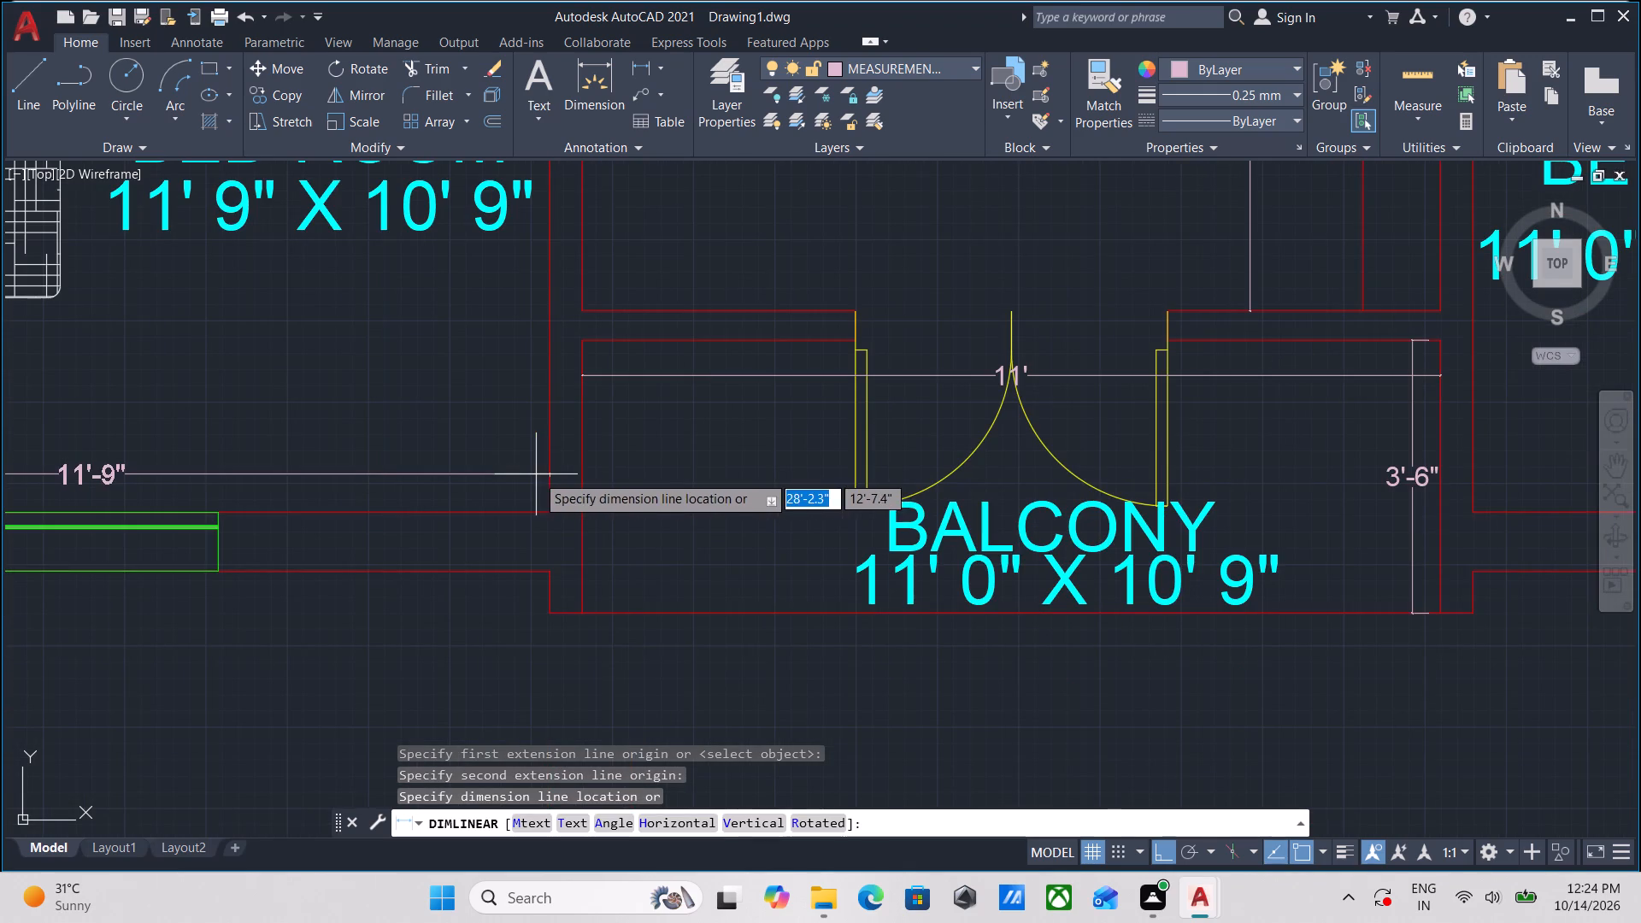
{"action": "left_click", "coordinate": [534, 474]}
{"action": "scroll", "coordinate": [385, 380], "scroll_direction": "down", "scroll_amount": 2}
{"action": "middle_click_drag", "start_coordinate": [385, 380], "coordinate": [530, 350]}
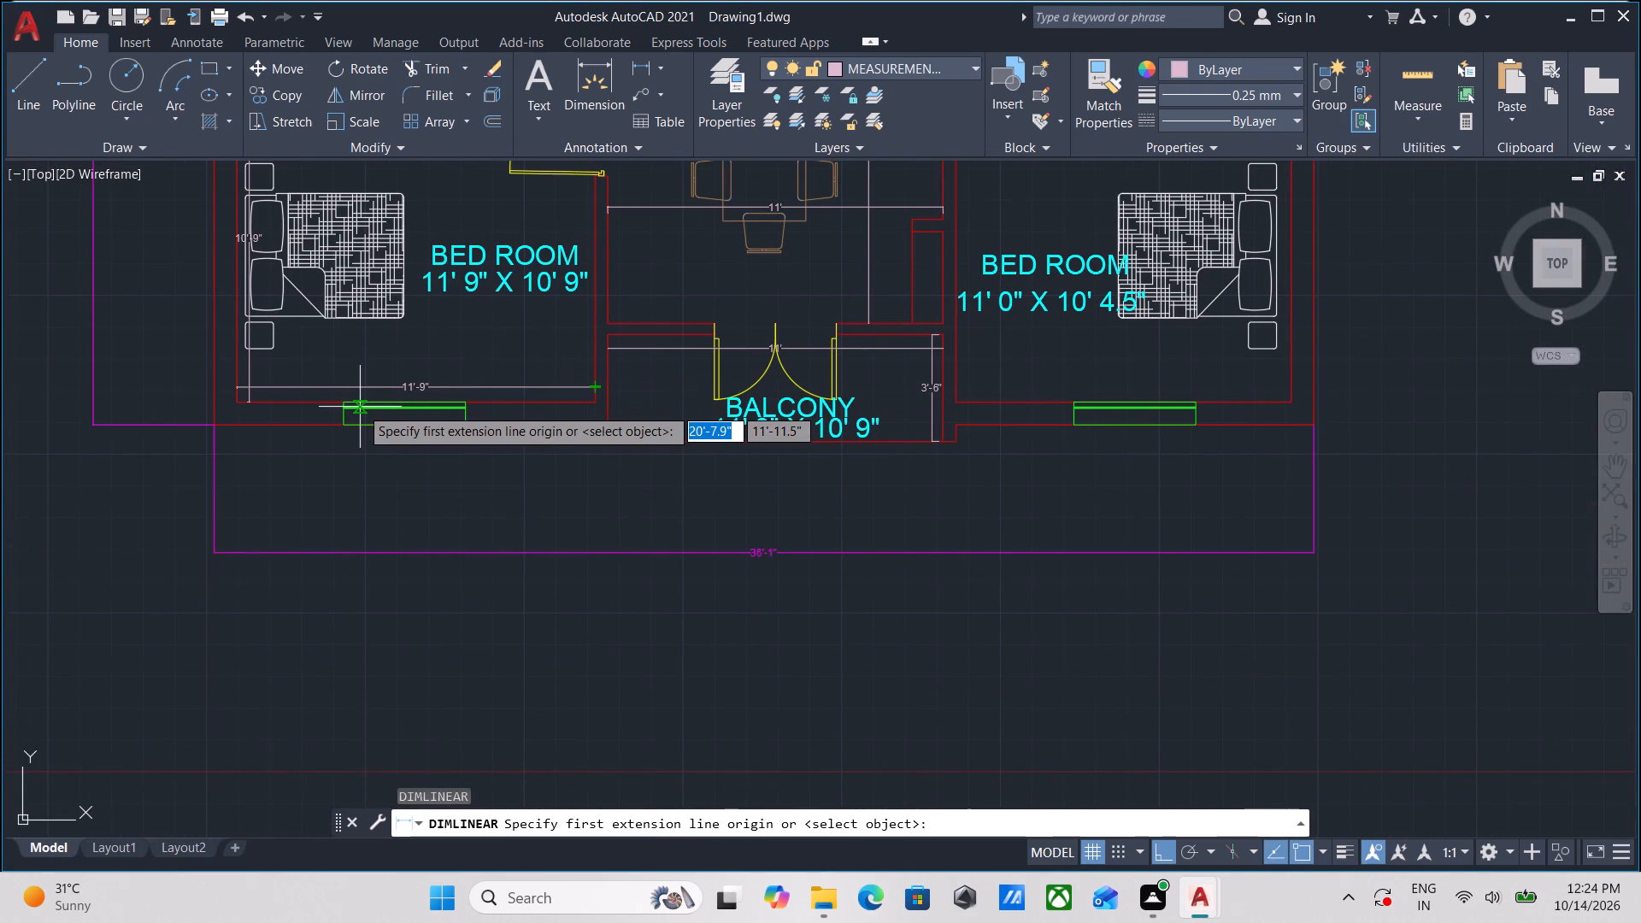
Add a horizontal linear dimension across the staircase landing, from the left wall face to the first tread line, near the upper wall.
{"action": "middle_click_drag", "start_coordinate": [680, 457], "coordinate": [417, 538]}
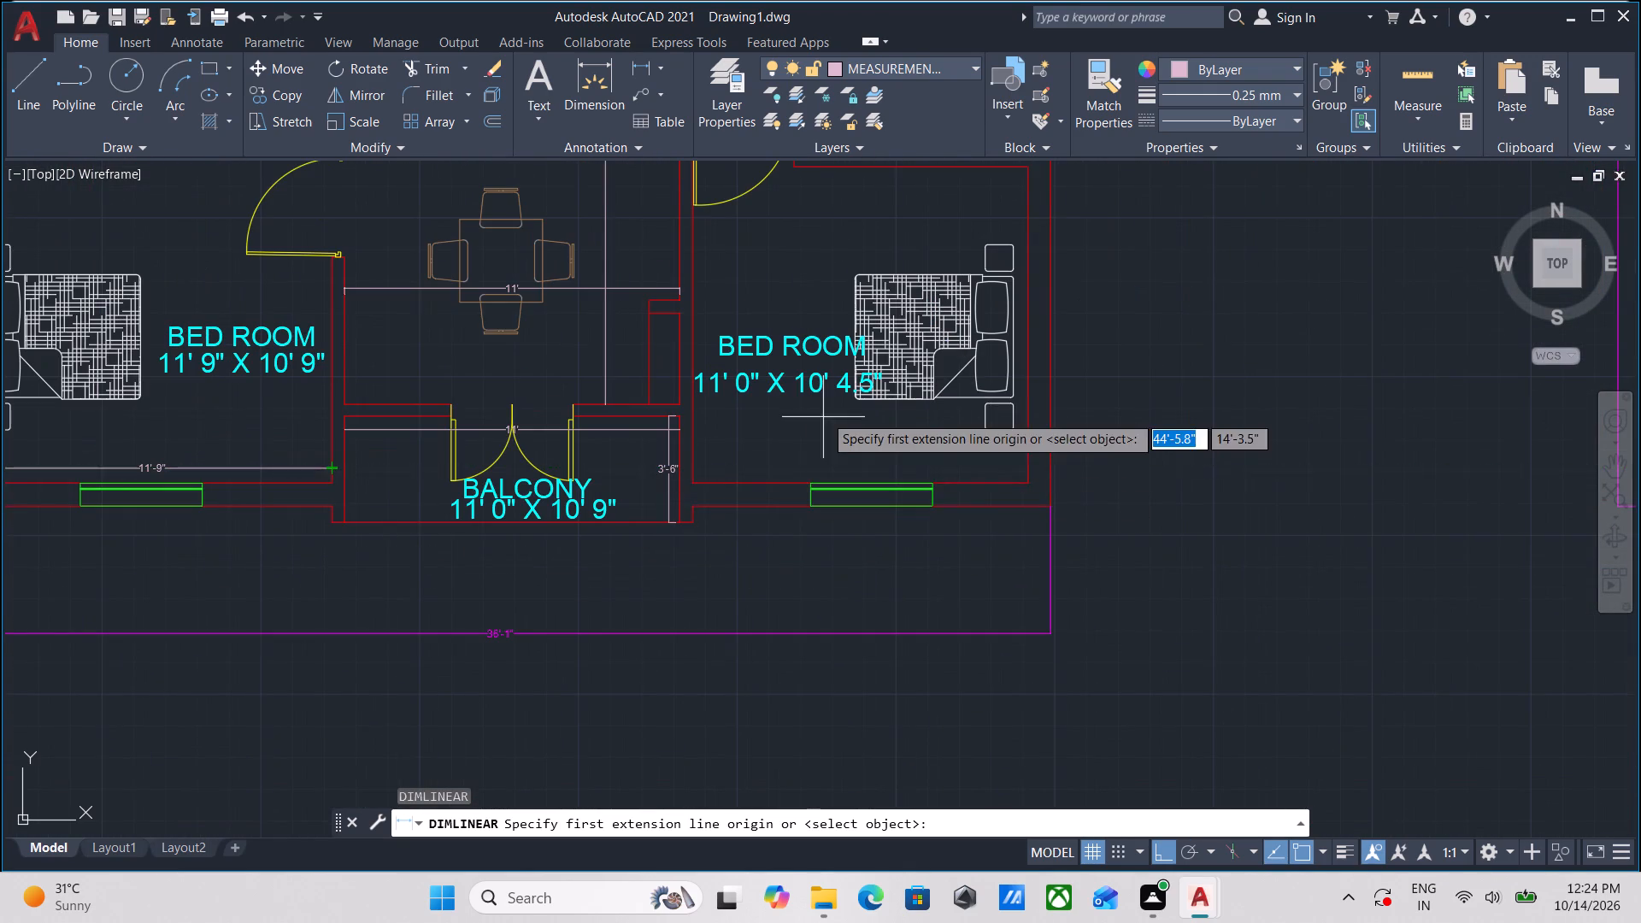
{"action": "middle_click_drag", "start_coordinate": [824, 413], "coordinate": [685, 614]}
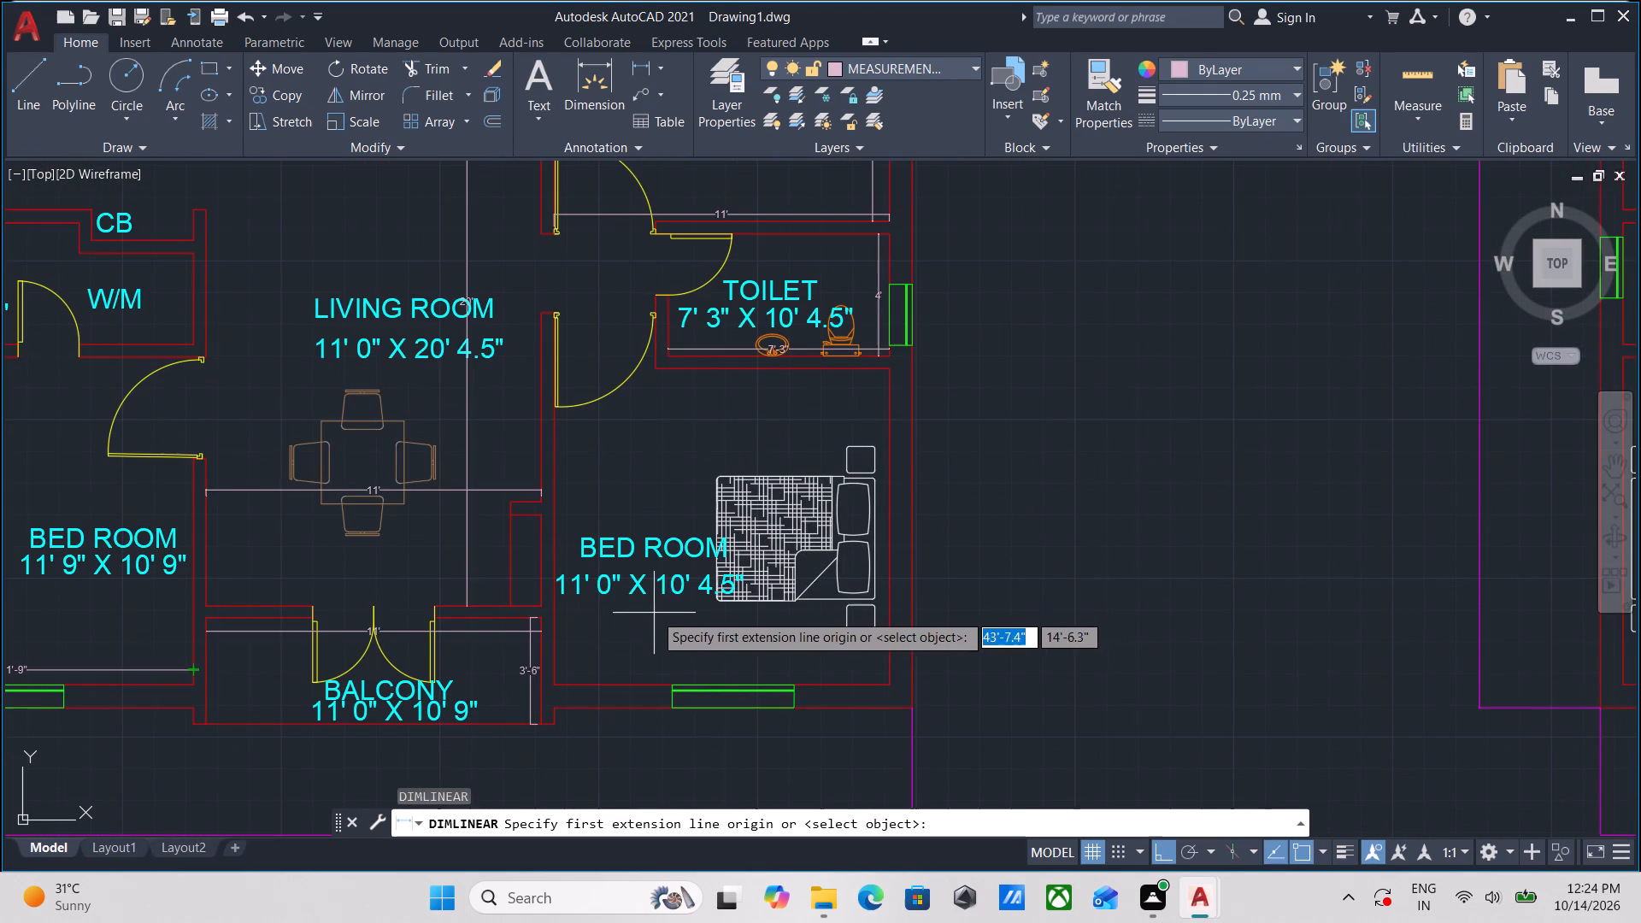
{"action": "middle_click_drag", "start_coordinate": [392, 507], "coordinate": [467, 786]}
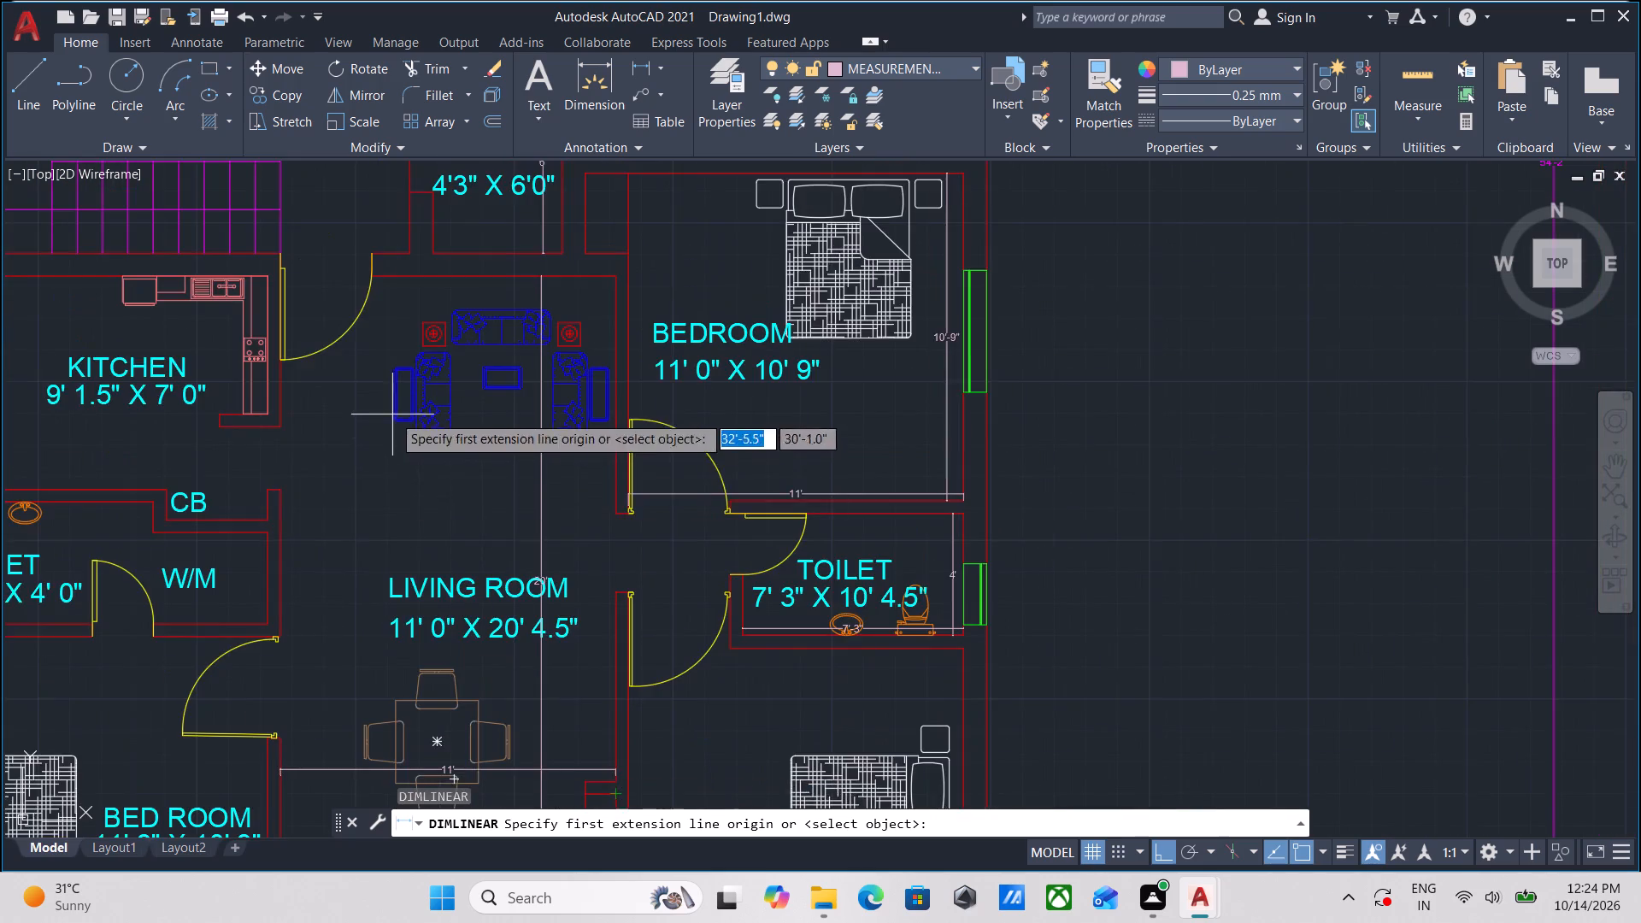
{"action": "middle_click_drag", "start_coordinate": [395, 426], "coordinate": [455, 739]}
{"action": "middle_click_drag", "start_coordinate": [397, 496], "coordinate": [456, 661]}
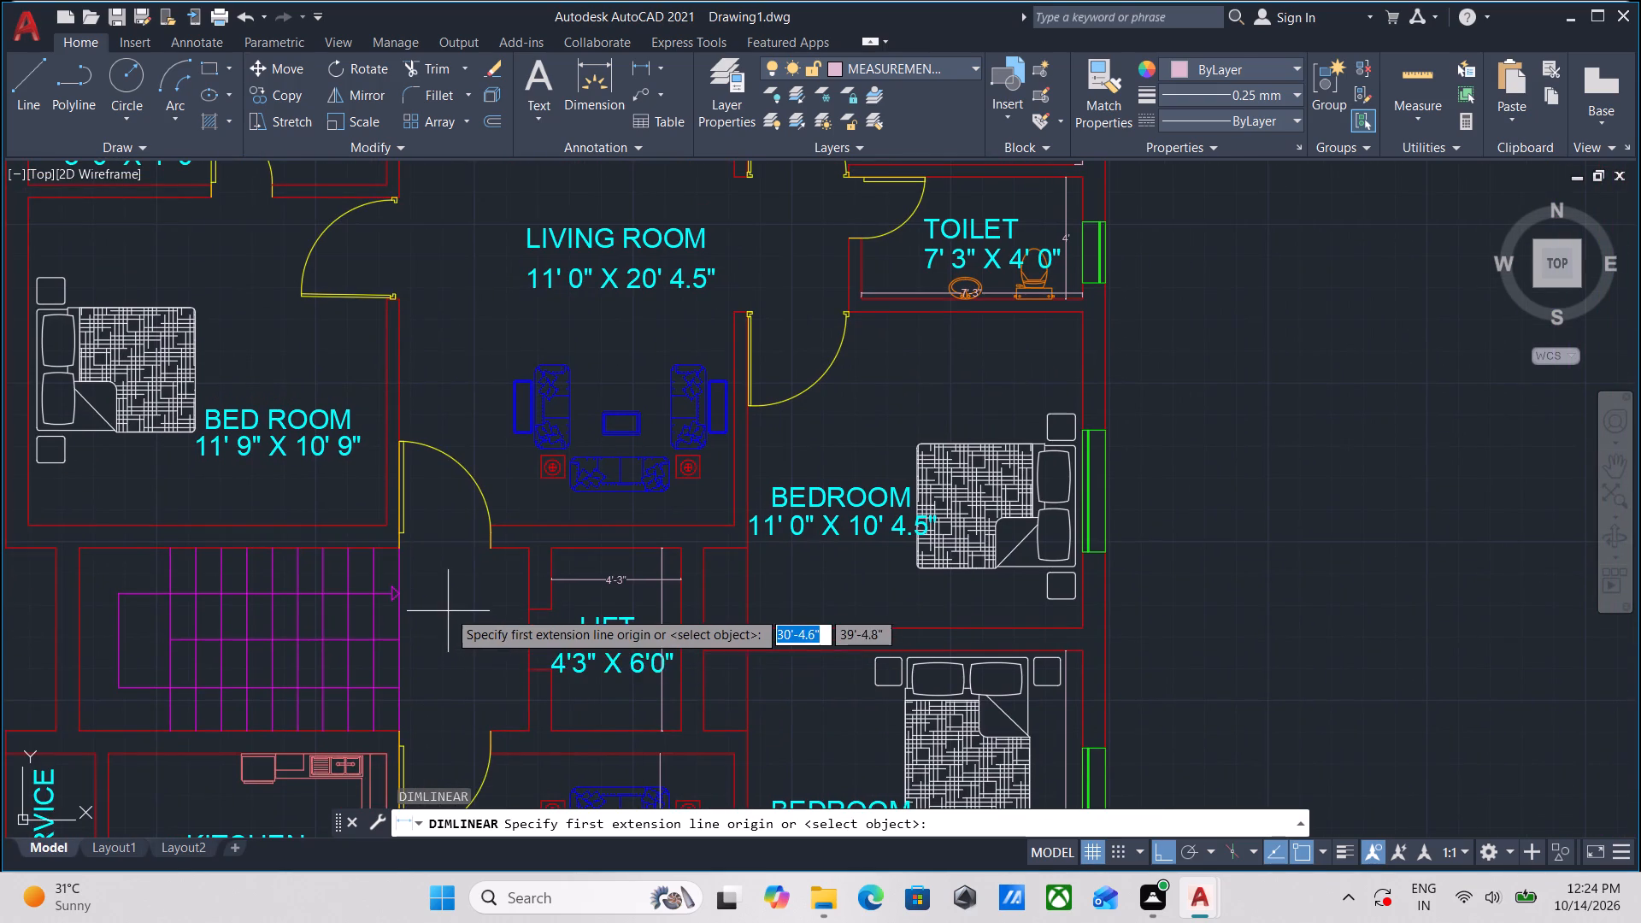
{"action": "middle_click_drag", "start_coordinate": [446, 611], "coordinate": [656, 606]}
{"action": "scroll", "coordinate": [294, 591], "scroll_direction": "up", "scroll_amount": 2}
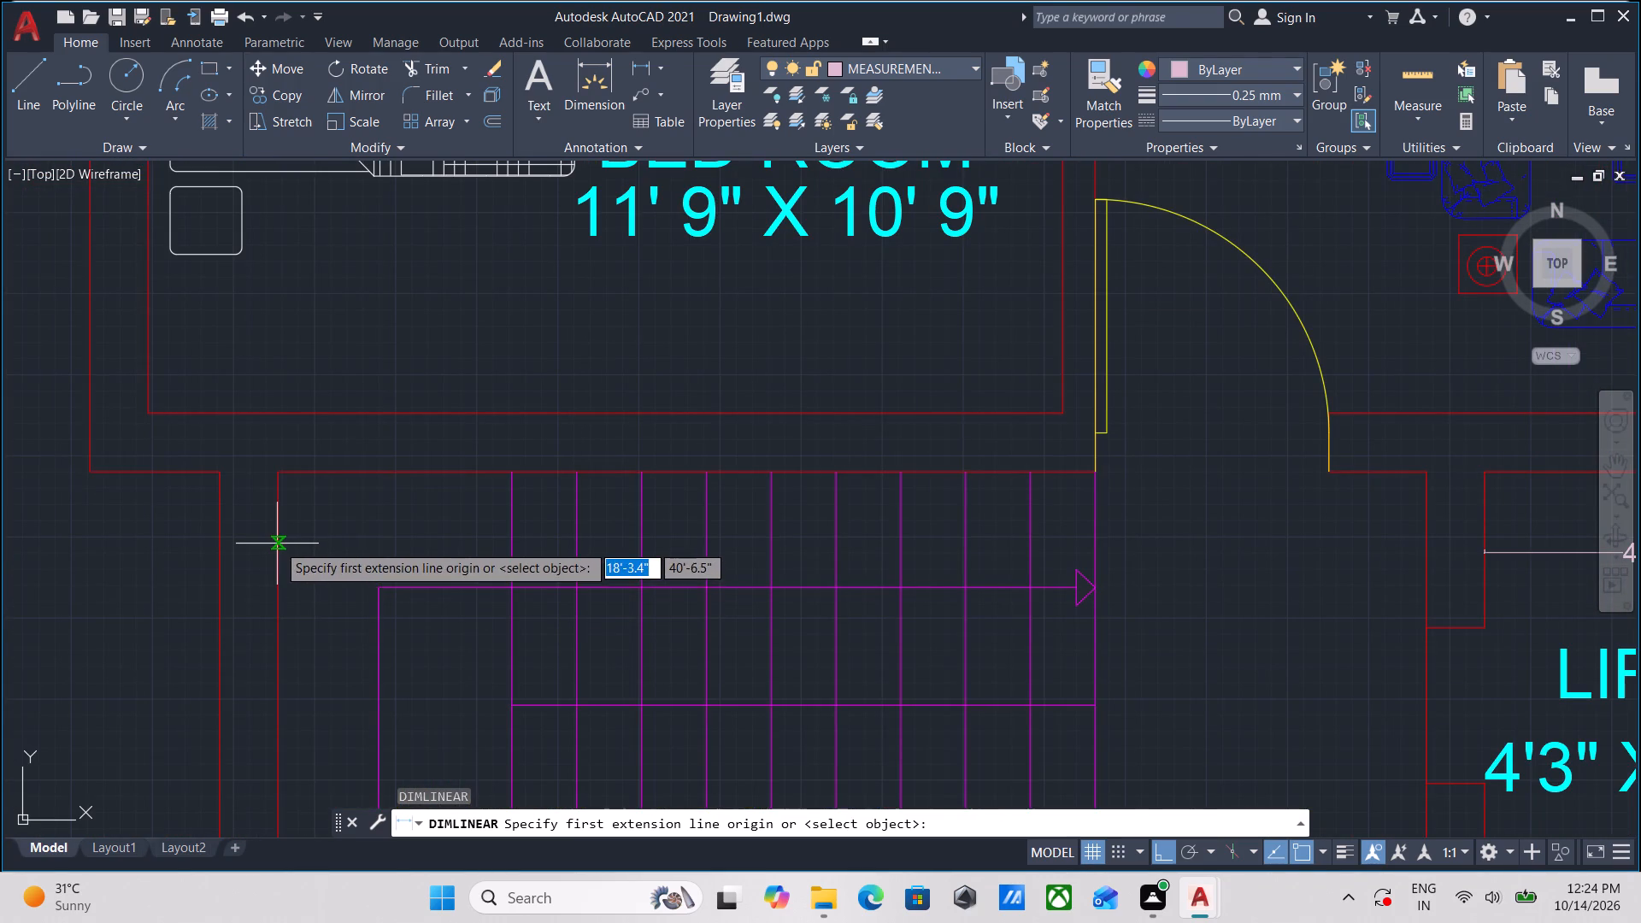
{"action": "left_click", "coordinate": [277, 544]}
{"action": "left_click", "coordinate": [510, 544]}
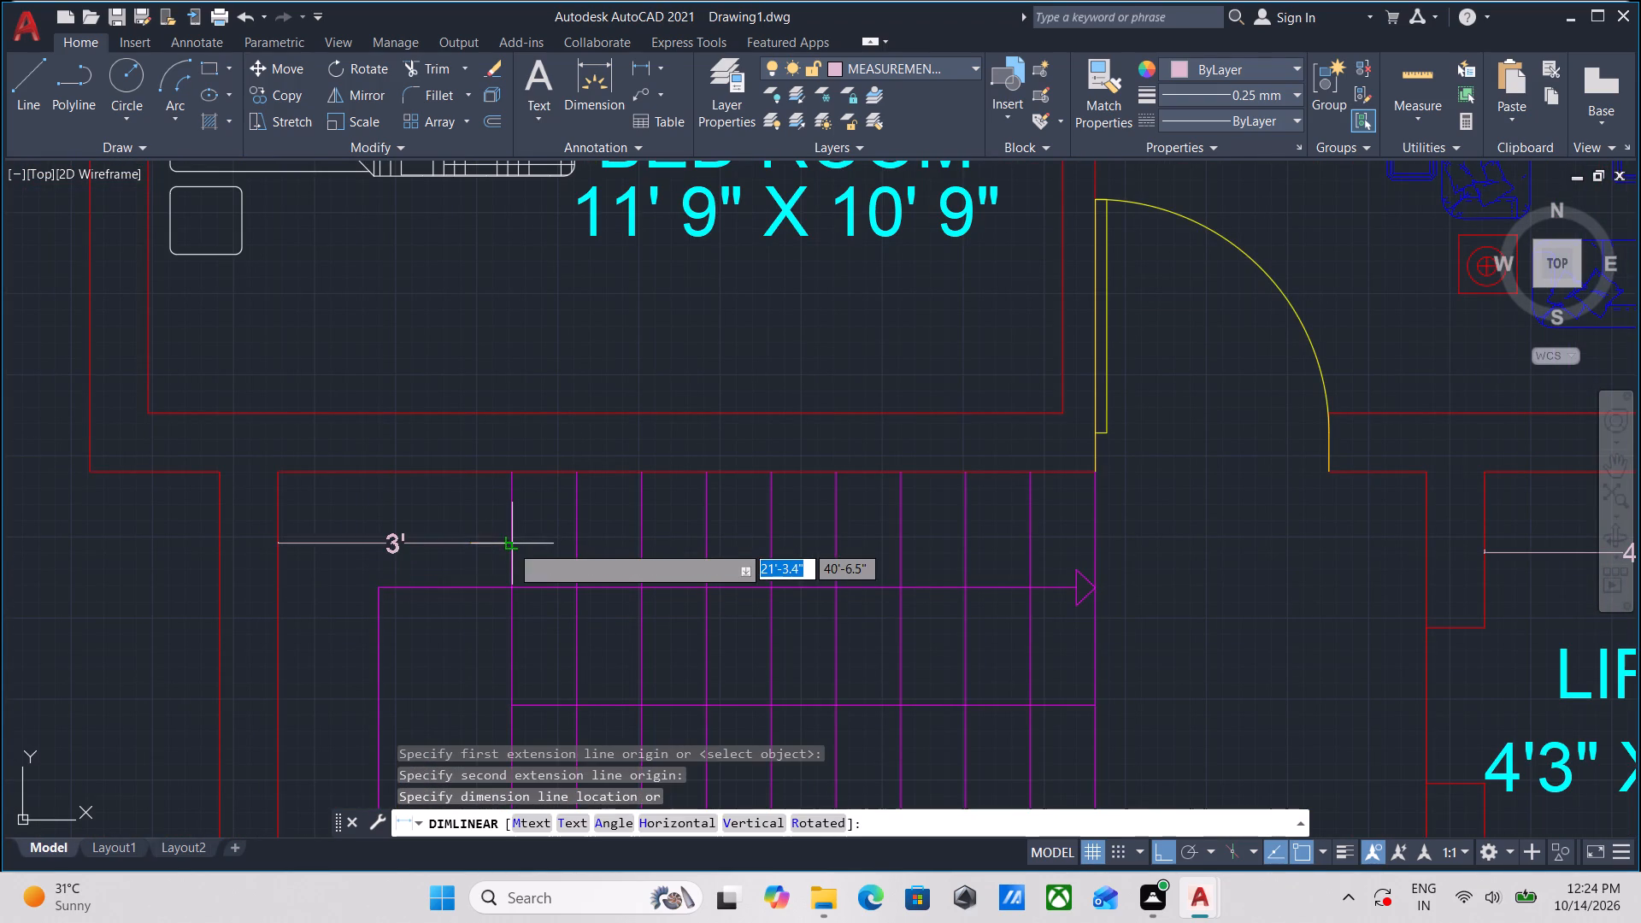
{"action": "left_click", "coordinate": [468, 541]}
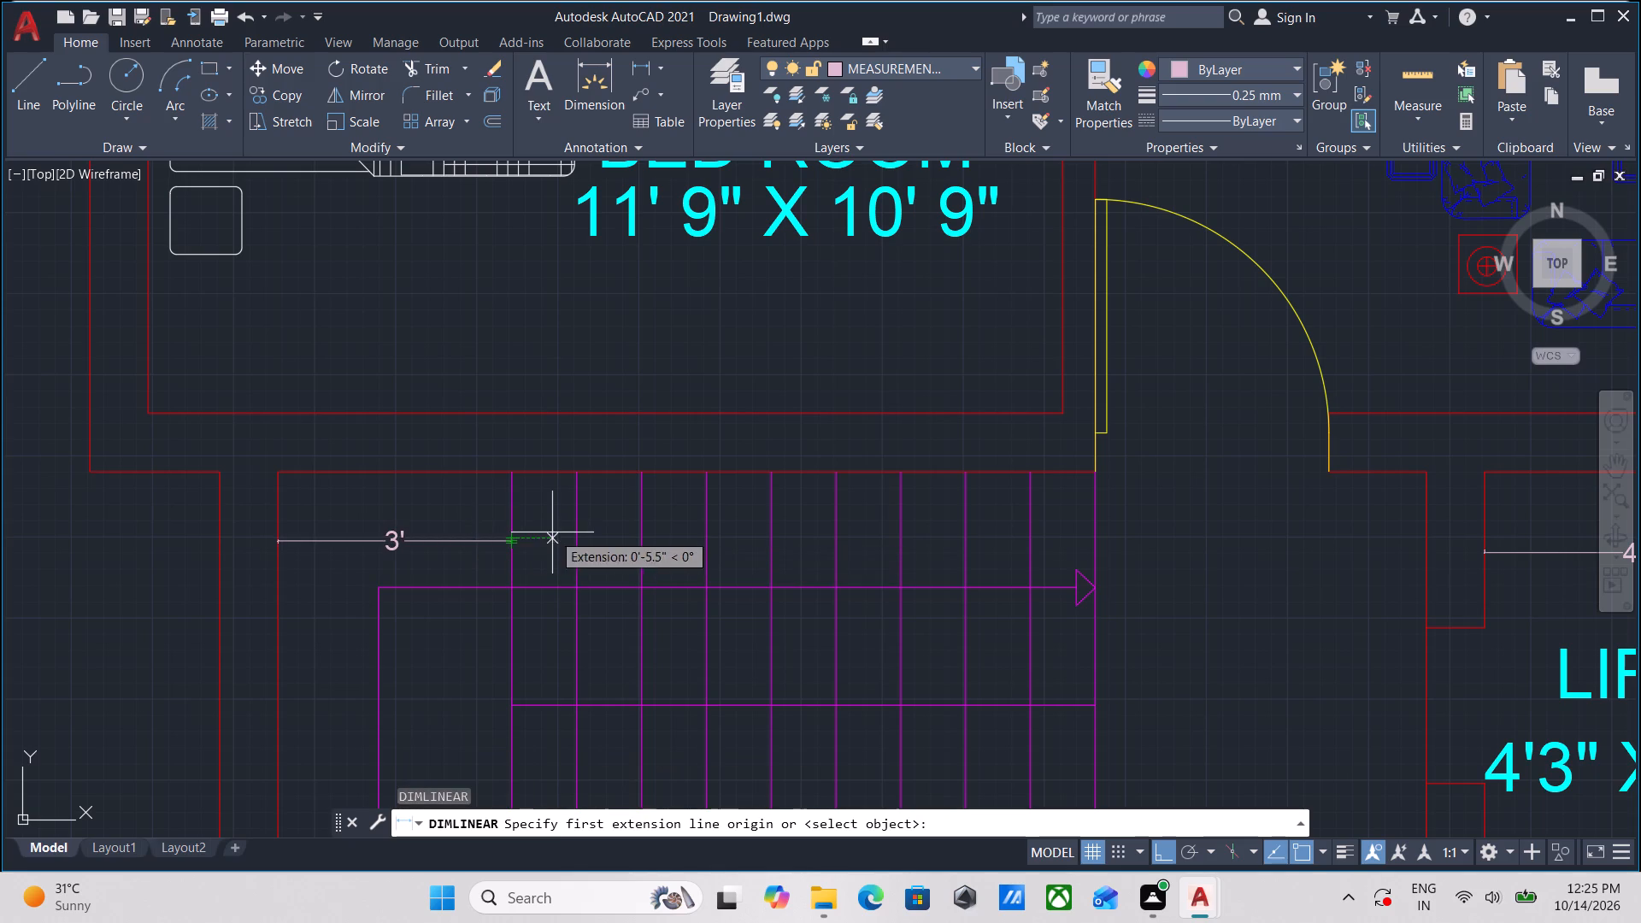
Add a horizontal linear dimension across the first stair tread beside the landing, just below the staircase's upper wall.
{"action": "left_click", "coordinate": [511, 505]}
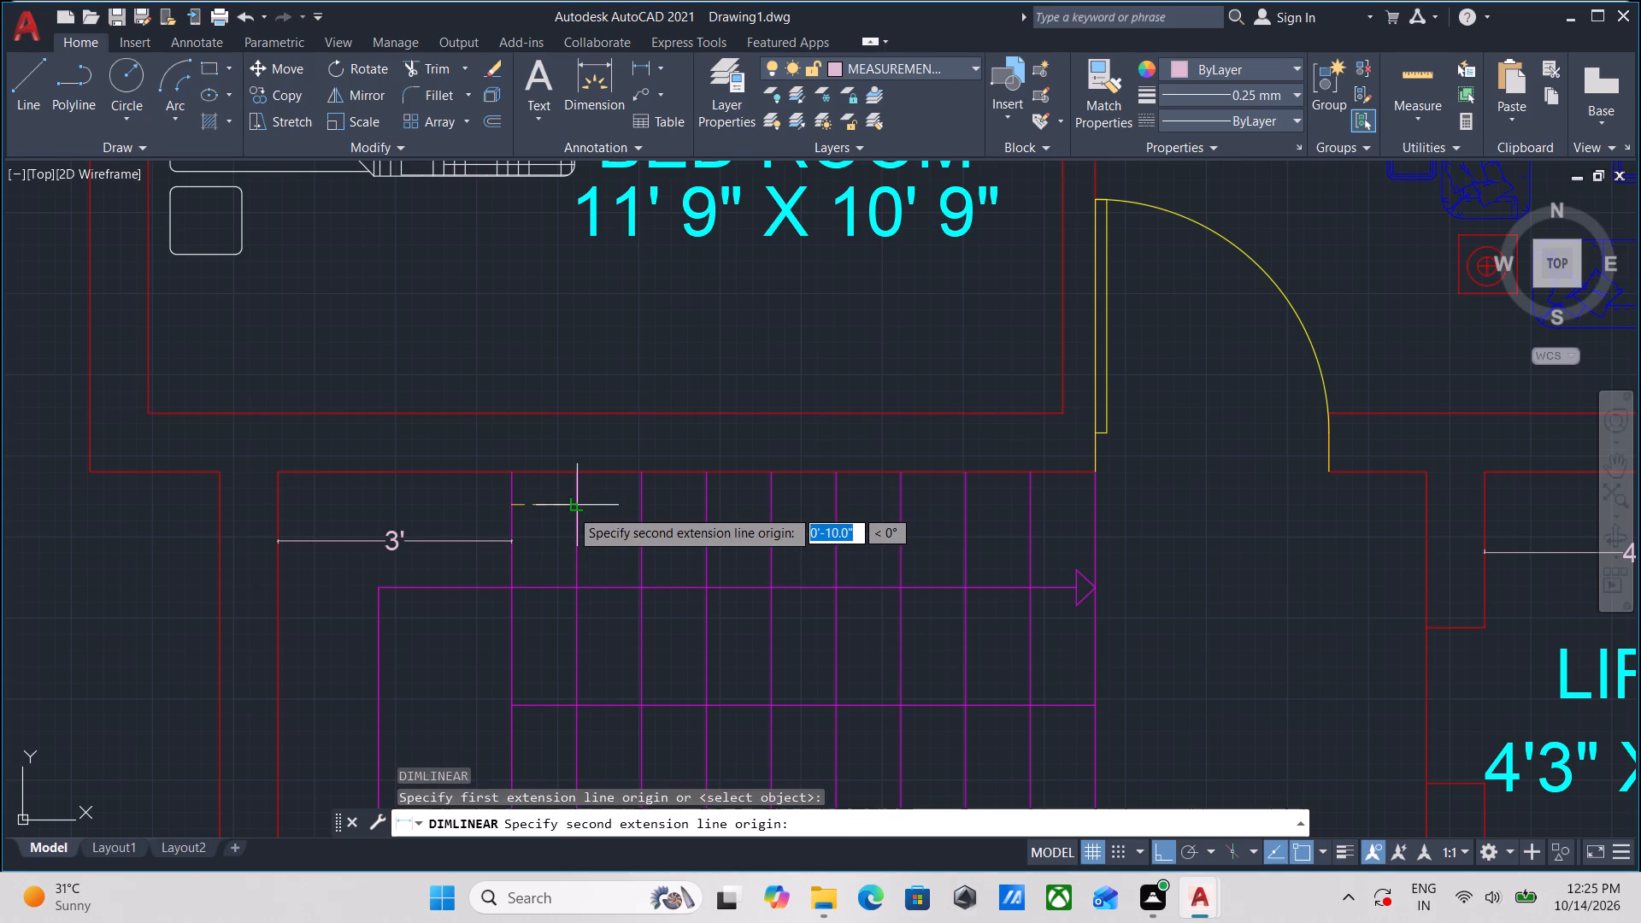
{"action": "left_click", "coordinate": [570, 509]}
{"action": "left_click", "coordinate": [572, 505]}
Add a vertical linear dimension in the upper flat's left BED ROOM, from the wall below the TOILET to the staircase-side wall, near its left wall.
{"action": "scroll", "coordinate": [736, 385], "scroll_direction": "down", "scroll_amount": 1}
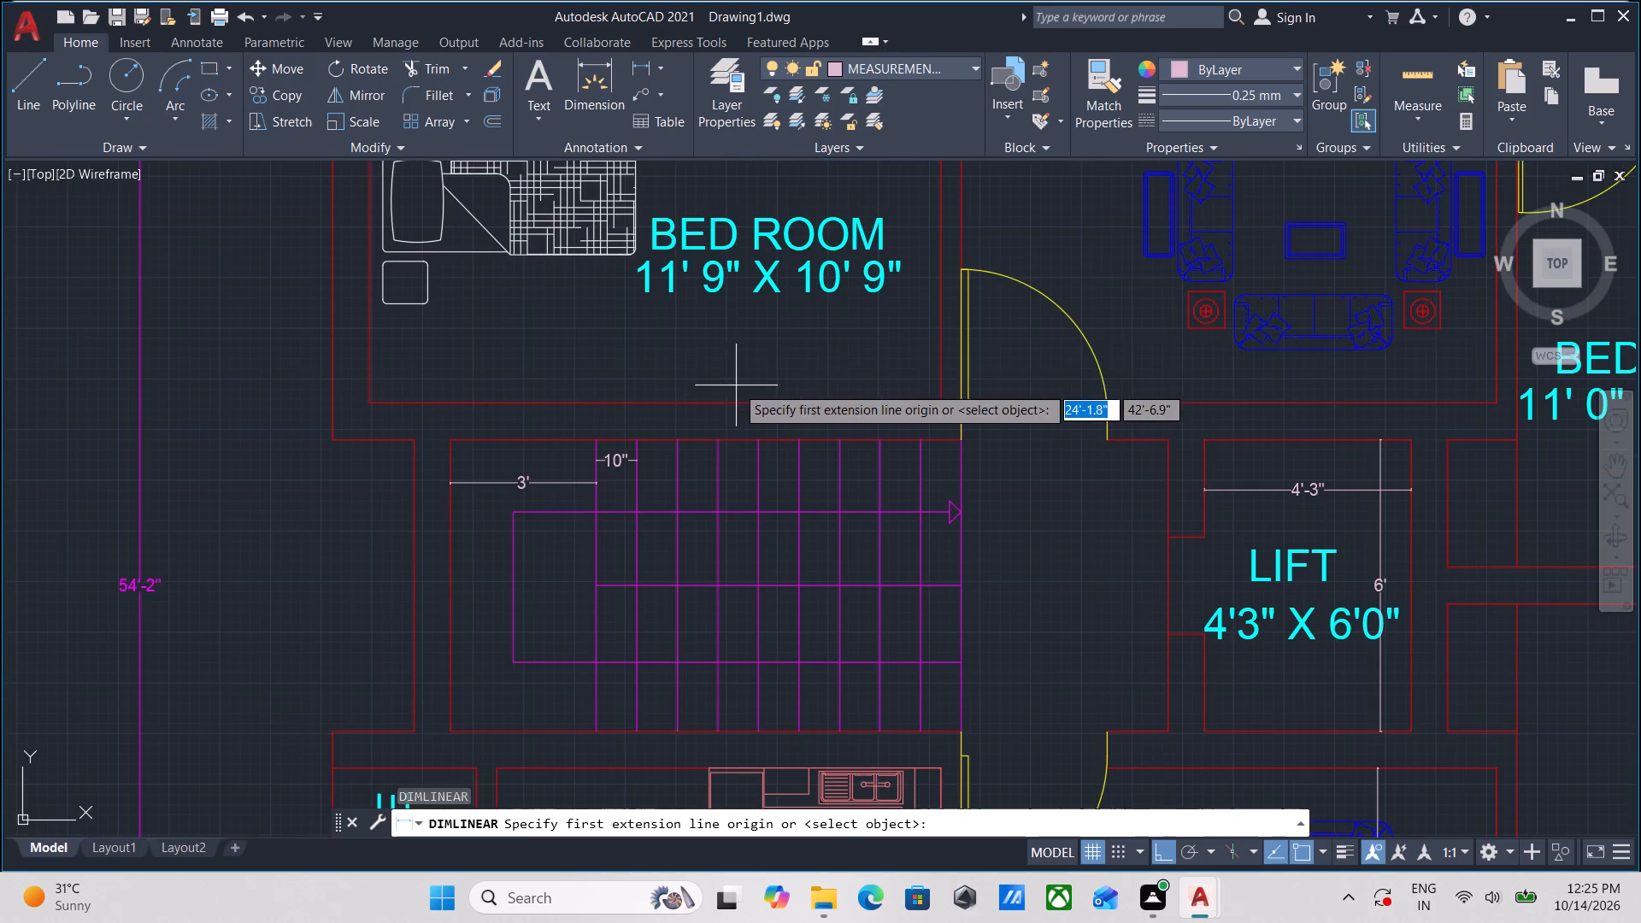
{"action": "middle_click_drag", "start_coordinate": [607, 373], "coordinate": [425, 415]}
{"action": "scroll", "coordinate": [511, 412], "scroll_direction": "down", "scroll_amount": 1}
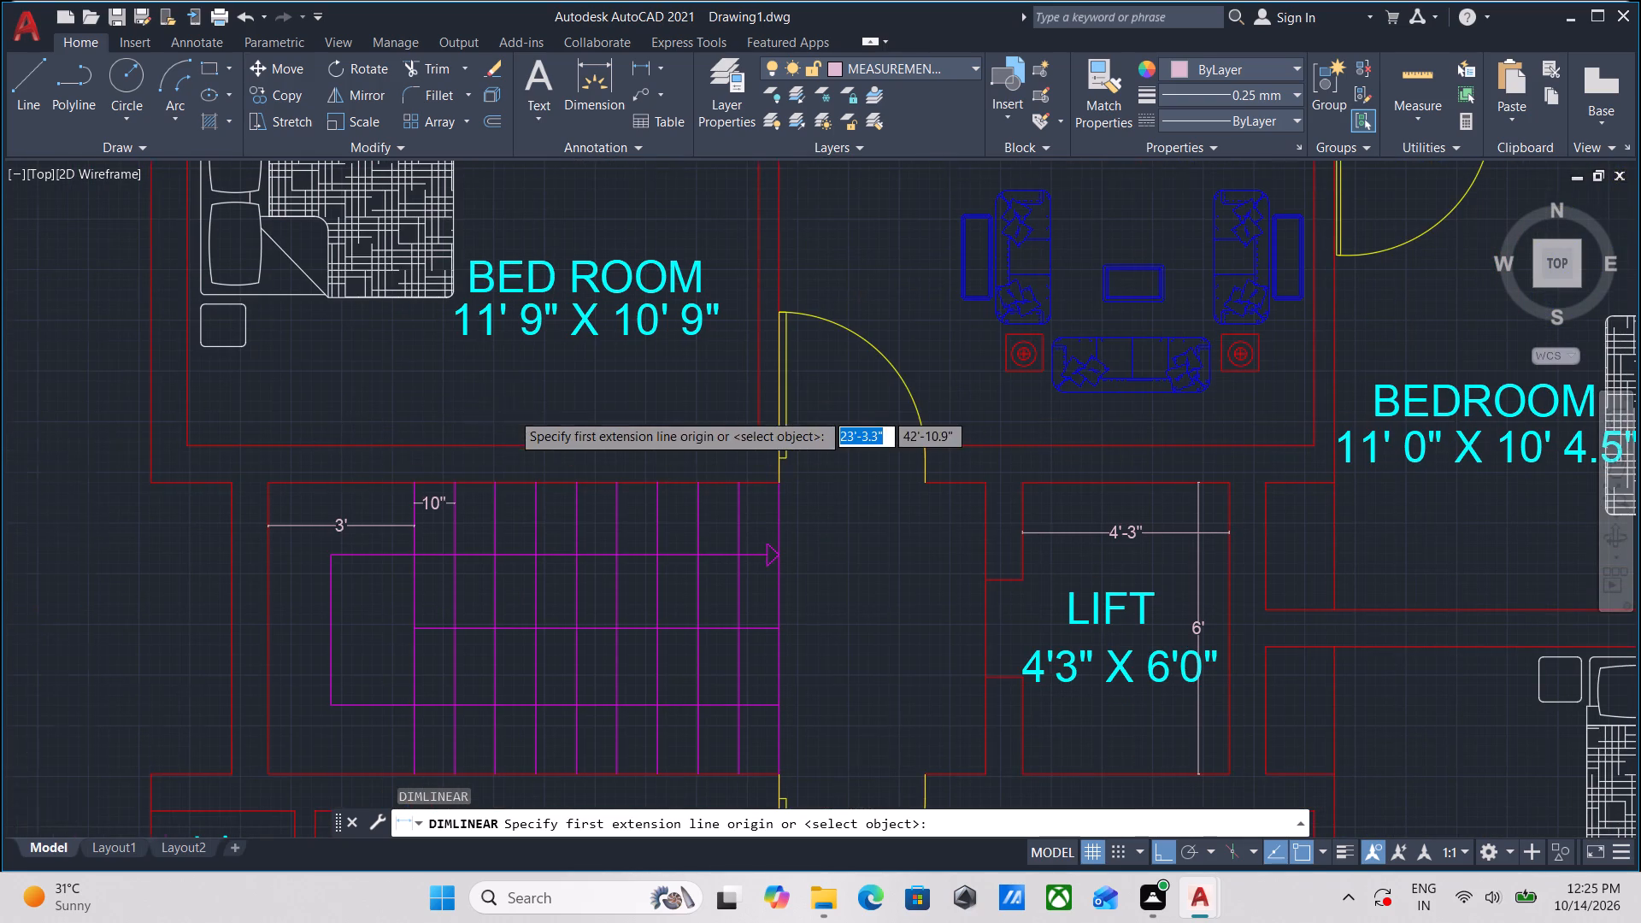
{"action": "middle_click_drag", "start_coordinate": [511, 414], "coordinate": [470, 700]}
{"action": "middle_click_drag", "start_coordinate": [272, 436], "coordinate": [488, 414]}
{"action": "scroll", "coordinate": [512, 391], "scroll_direction": "up", "scroll_amount": 2}
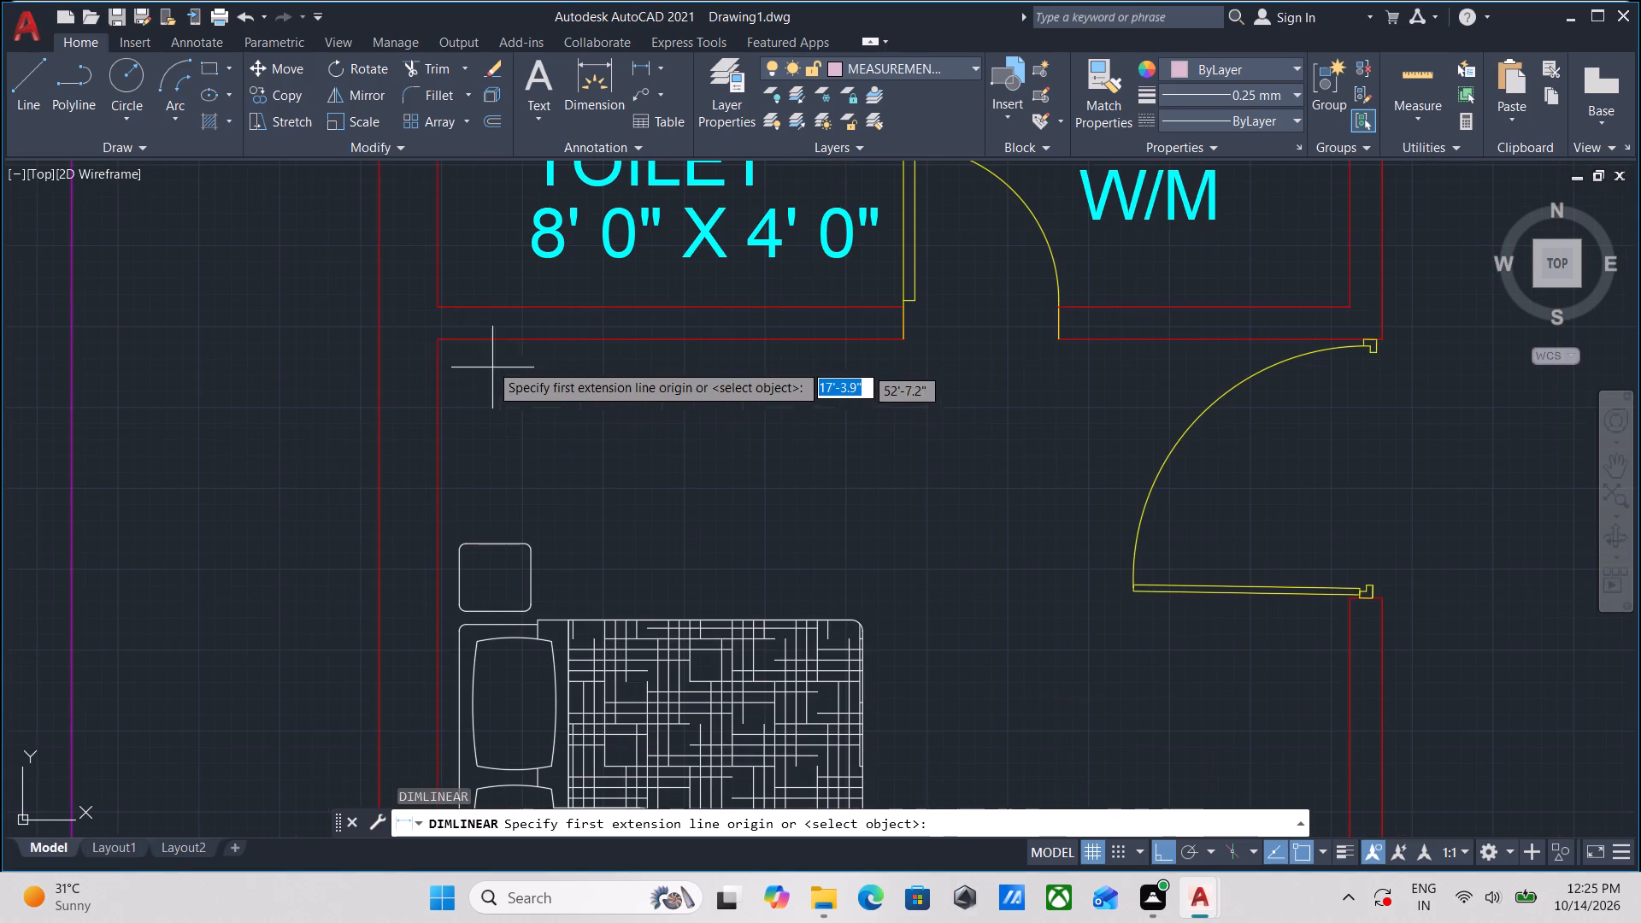
{"action": "left_click", "coordinate": [451, 345]}
{"action": "middle_click_drag", "start_coordinate": [452, 601], "coordinate": [526, 326]}
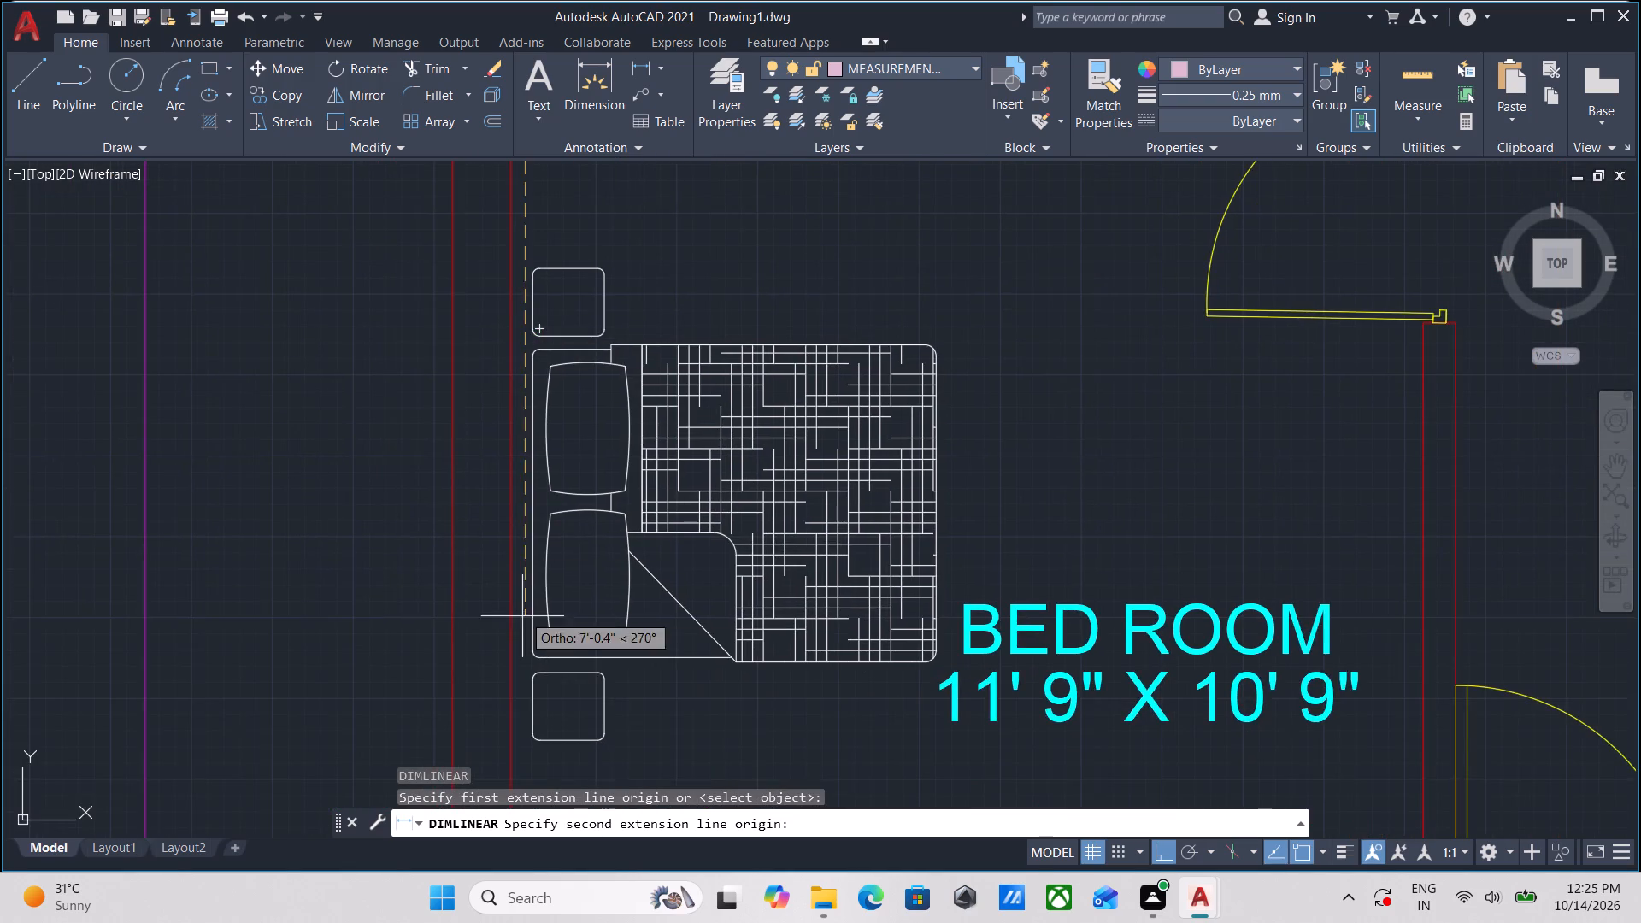
{"action": "middle_click_drag", "start_coordinate": [522, 616], "coordinate": [546, 255]}
{"action": "left_click", "coordinate": [544, 537]}
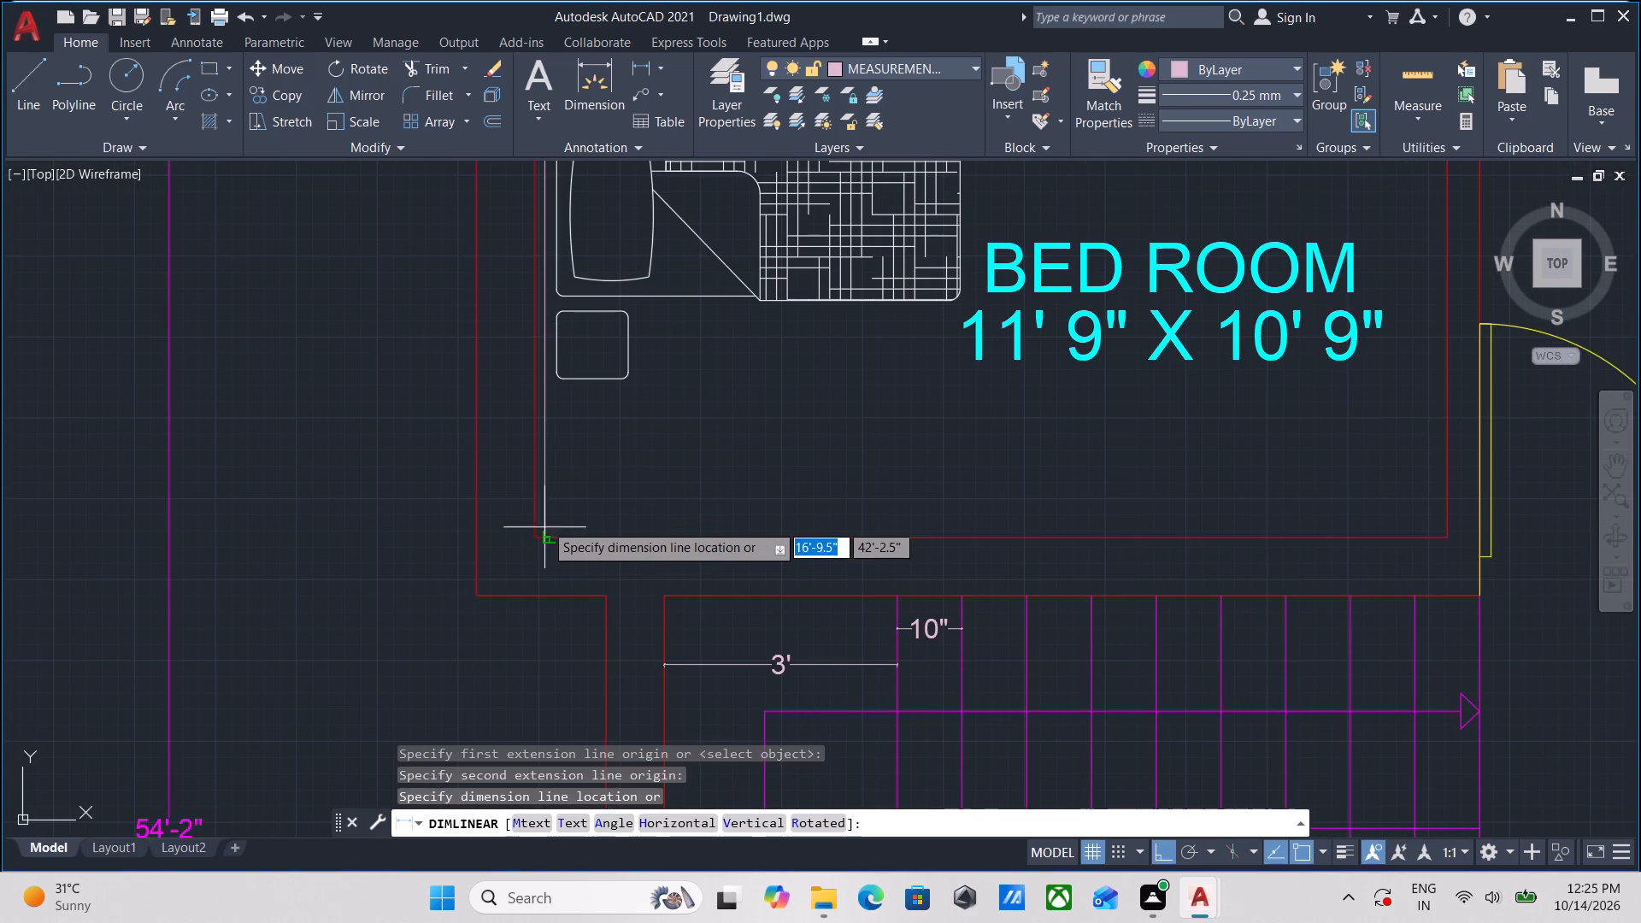
{"action": "left_click", "coordinate": [545, 476]}
Add a horizontal linear dimension across the same BED ROOM, from the right wall face to the left wall face, just above its lower wall.
{"action": "scroll", "coordinate": [574, 449], "scroll_direction": "down", "scroll_amount": 1}
{"action": "middle_click_drag", "start_coordinate": [591, 461], "coordinate": [591, 461]}
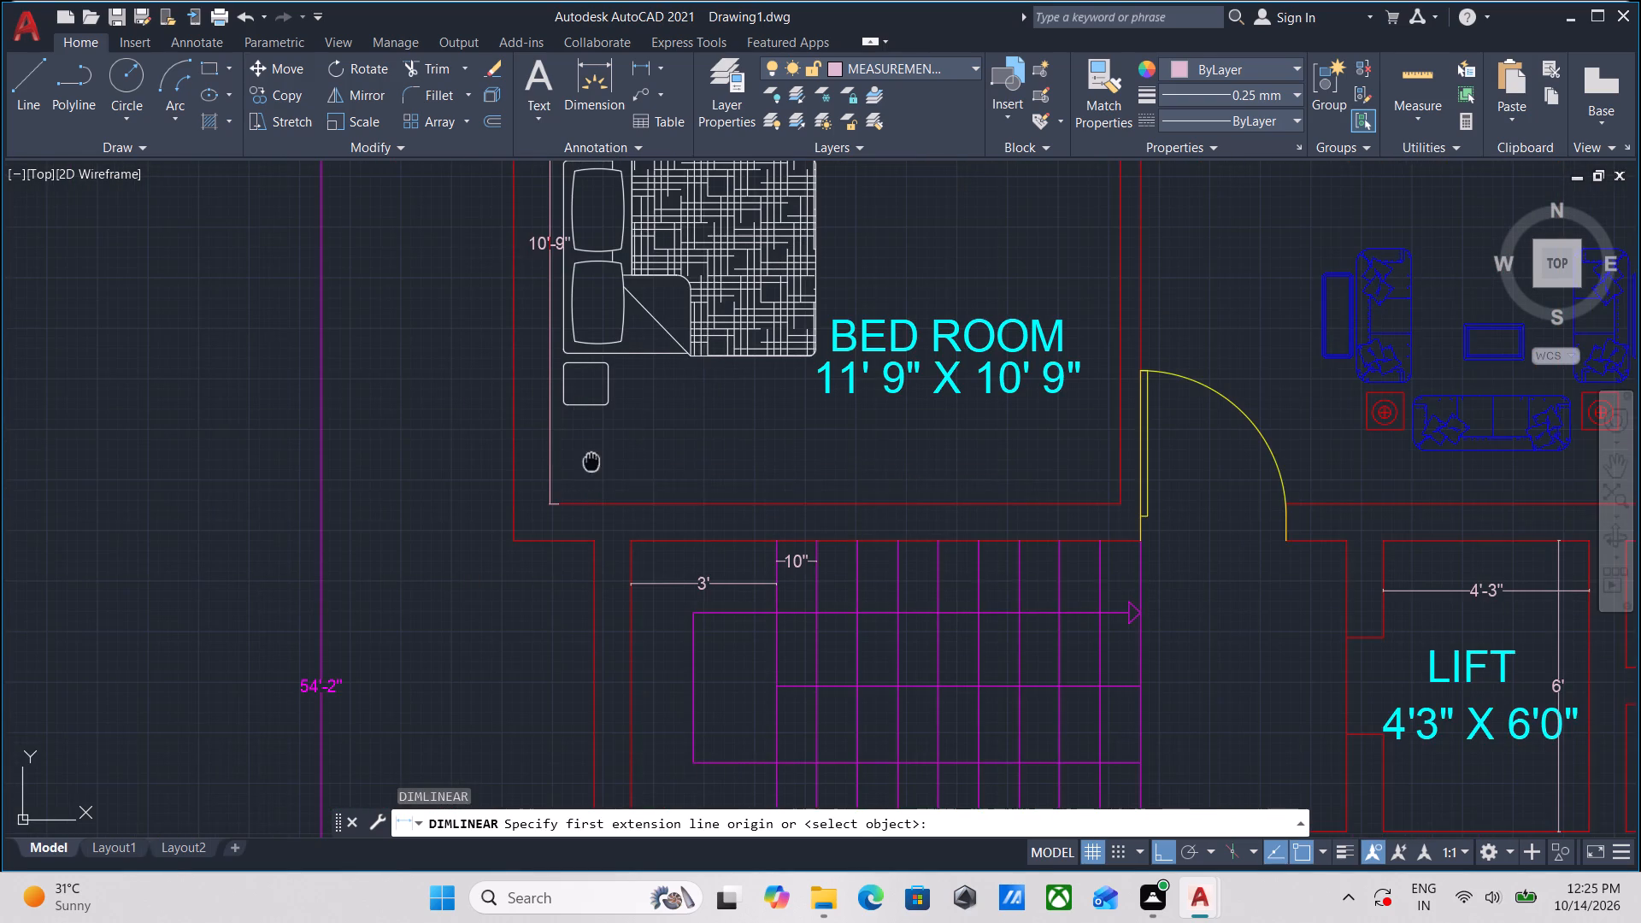
{"action": "middle_click_drag", "start_coordinate": [591, 461], "coordinate": [573, 520]}
{"action": "scroll", "coordinate": [1073, 547], "scroll_direction": "up", "scroll_amount": 1}
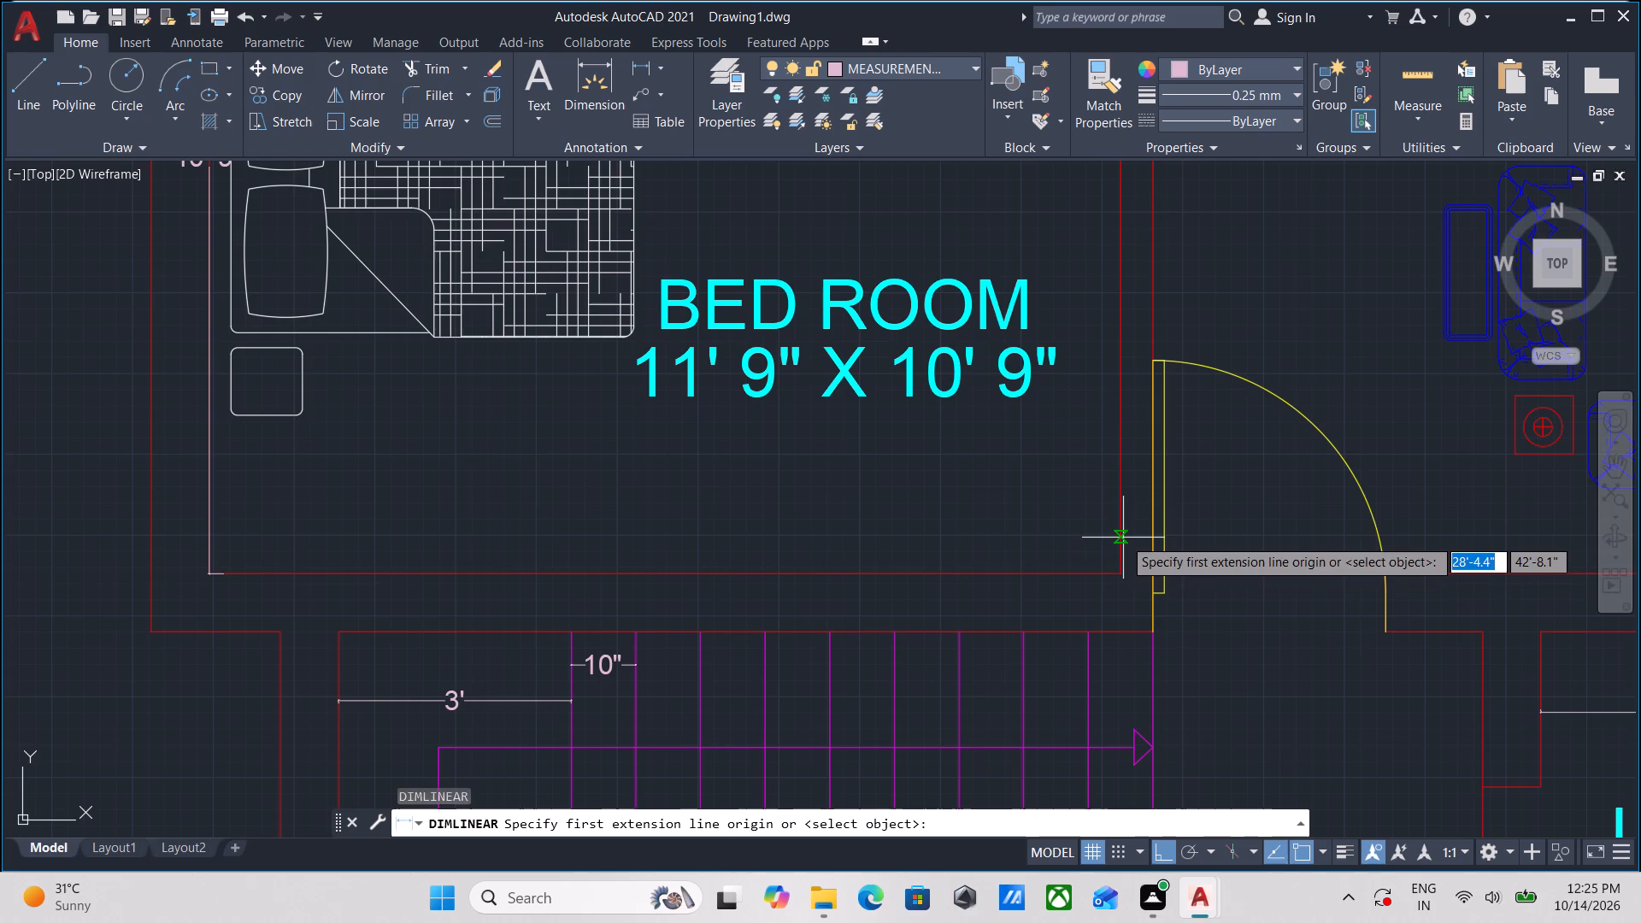
{"action": "left_click", "coordinate": [1123, 538]}
{"action": "middle_click_drag", "start_coordinate": [685, 509], "coordinate": [937, 518]}
{"action": "scroll", "coordinate": [538, 541], "scroll_direction": "up", "scroll_amount": 3}
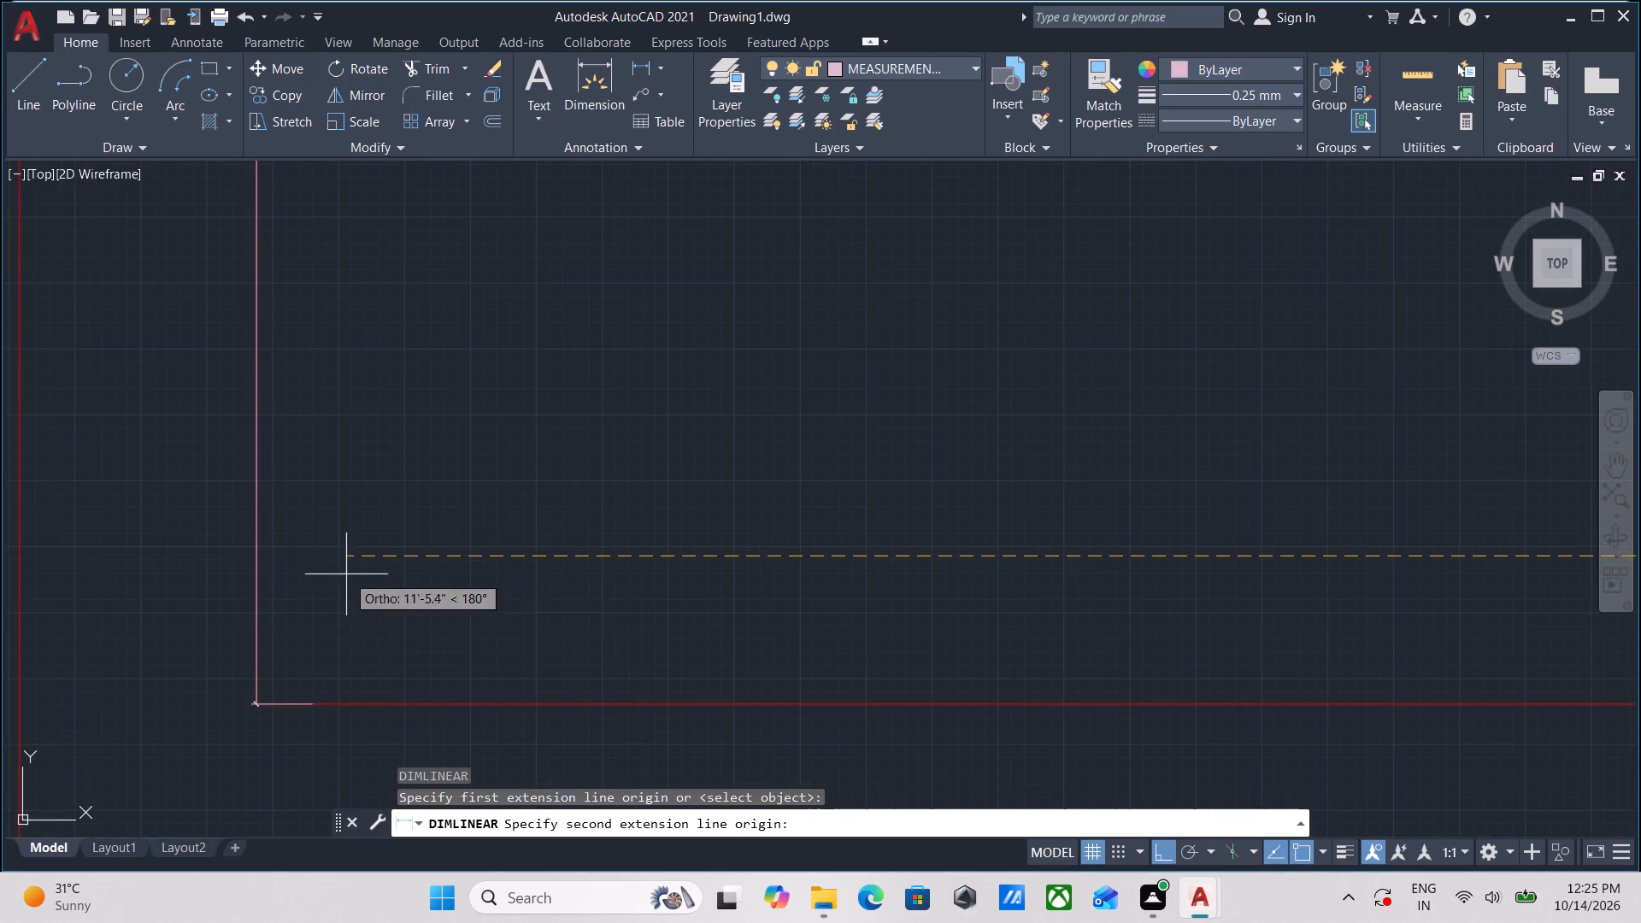
{"action": "left_click", "coordinate": [250, 553]}
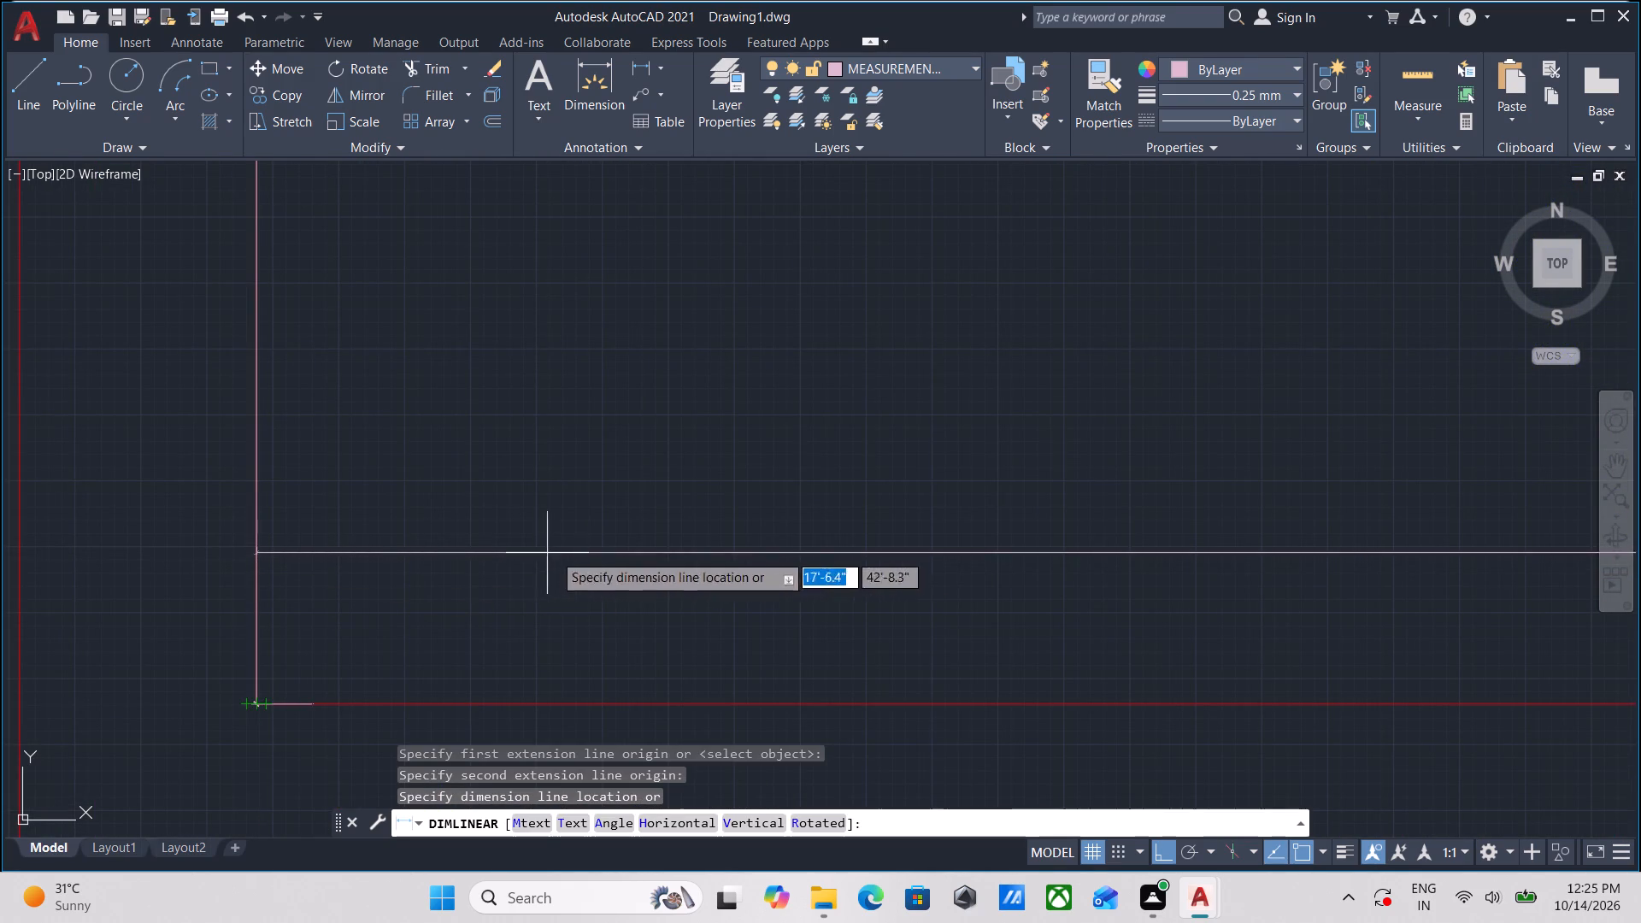
{"action": "scroll", "coordinate": [674, 546], "scroll_direction": "down", "scroll_amount": 1}
{"action": "scroll", "coordinate": [930, 544], "scroll_direction": "down", "scroll_amount": 2}
{"action": "middle_click_drag", "start_coordinate": [931, 543], "coordinate": [770, 577]}
{"action": "left_click", "coordinate": [897, 579]}
Add a vertical linear dimension in the upper flat's left TOILET, from the upper wall face to the lower wall face, near its left wall.
{"action": "scroll", "coordinate": [683, 507], "scroll_direction": "down", "scroll_amount": 1}
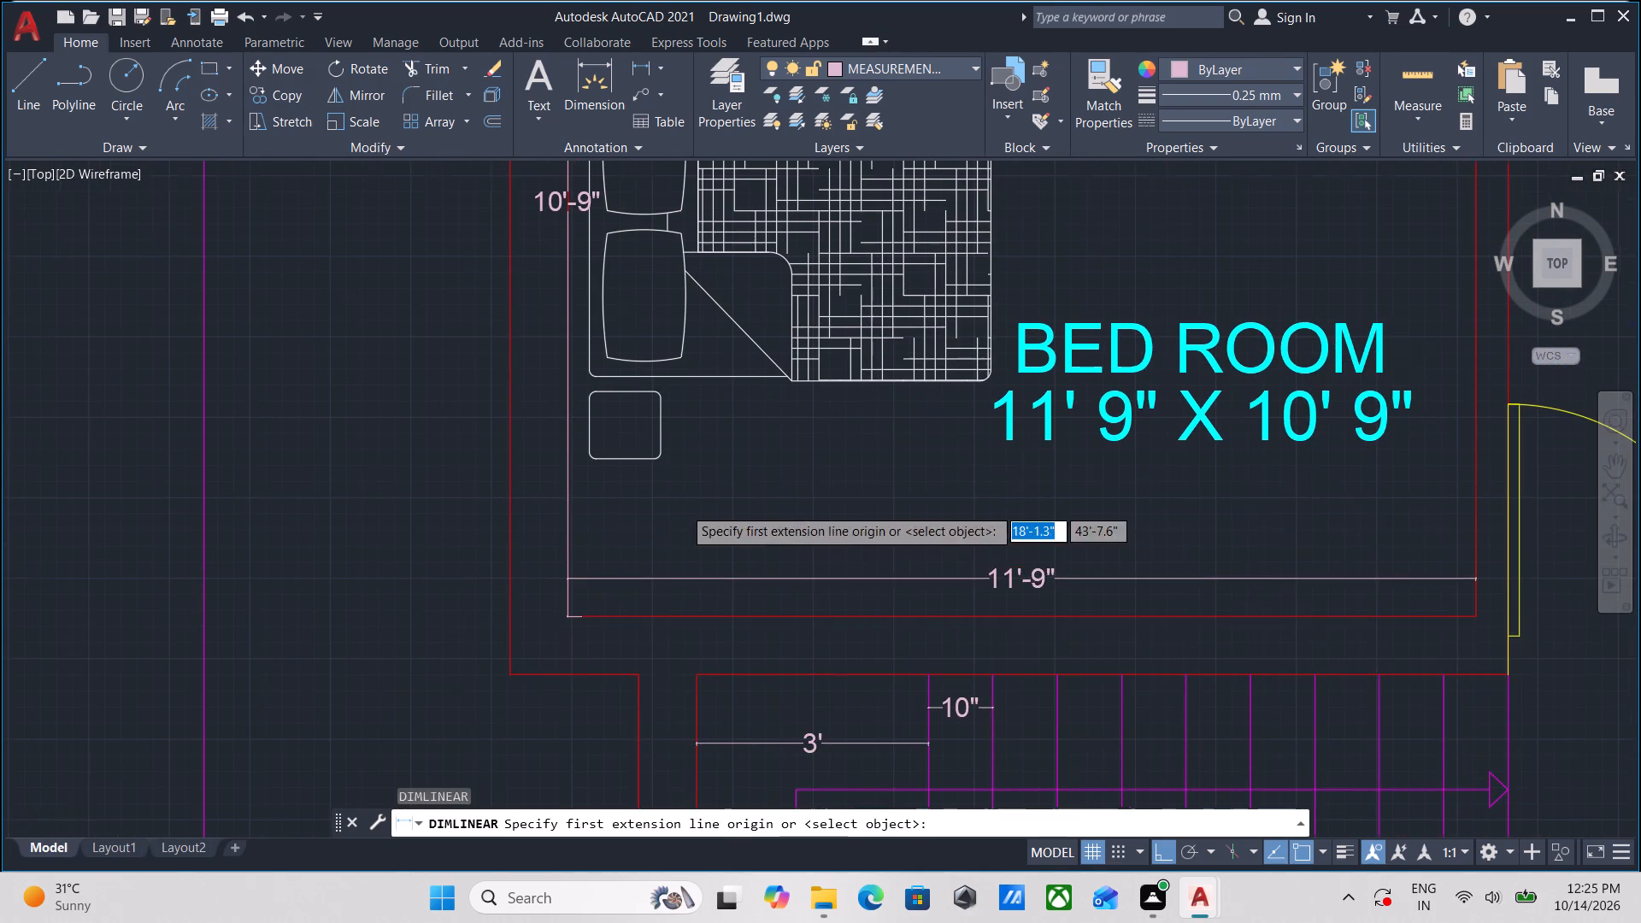
{"action": "scroll", "coordinate": [683, 507], "scroll_direction": "down", "scroll_amount": 1}
{"action": "middle_click_drag", "start_coordinate": [683, 507], "coordinate": [450, 644]}
{"action": "middle_click_drag", "start_coordinate": [450, 428], "coordinate": [465, 587]}
{"action": "scroll", "coordinate": [444, 392], "scroll_direction": "up", "scroll_amount": 2}
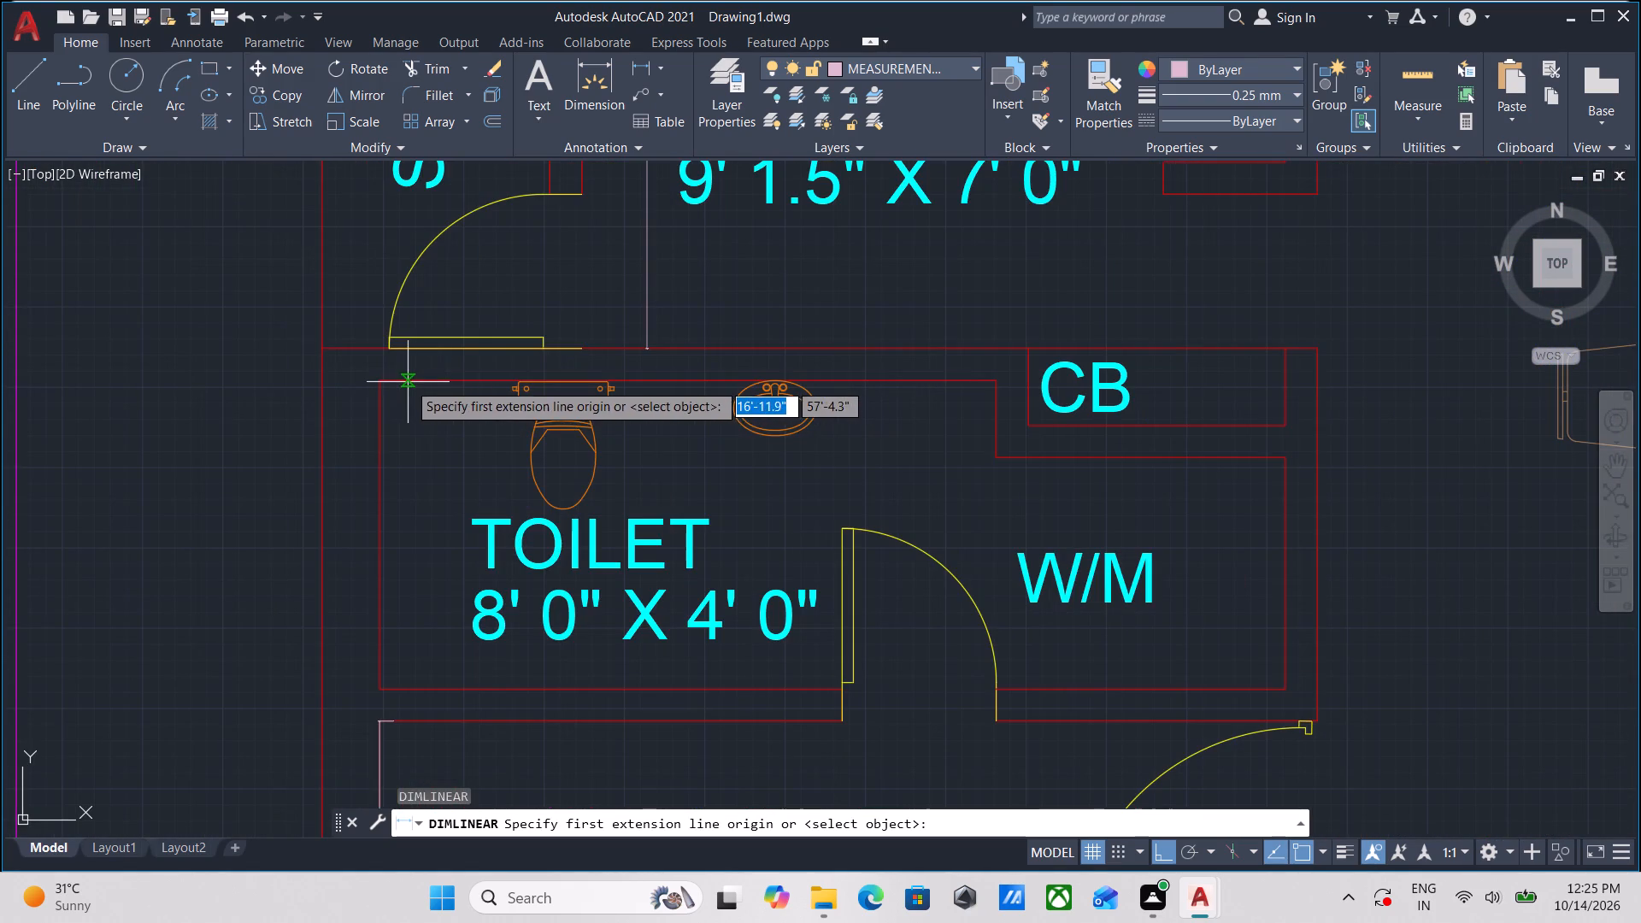
{"action": "left_click", "coordinate": [408, 382]}
{"action": "middle_click_drag", "start_coordinate": [403, 574], "coordinate": [417, 507]}
{"action": "scroll", "coordinate": [403, 574], "scroll_direction": "up", "scroll_amount": 1}
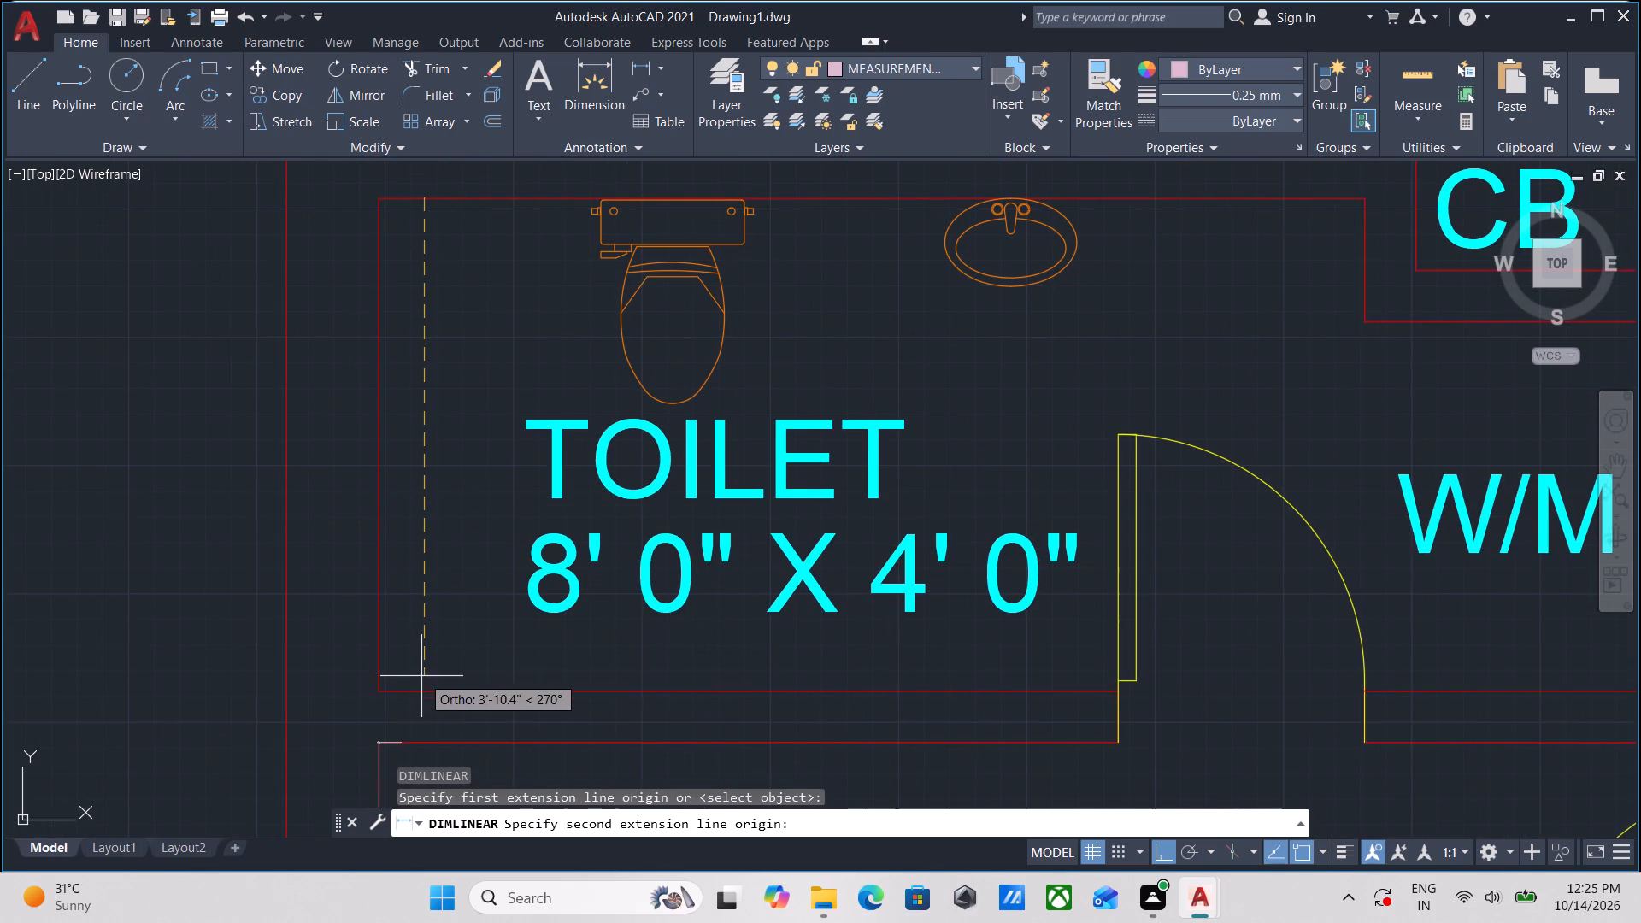
{"action": "left_click", "coordinate": [421, 689]}
{"action": "left_click", "coordinate": [422, 565]}
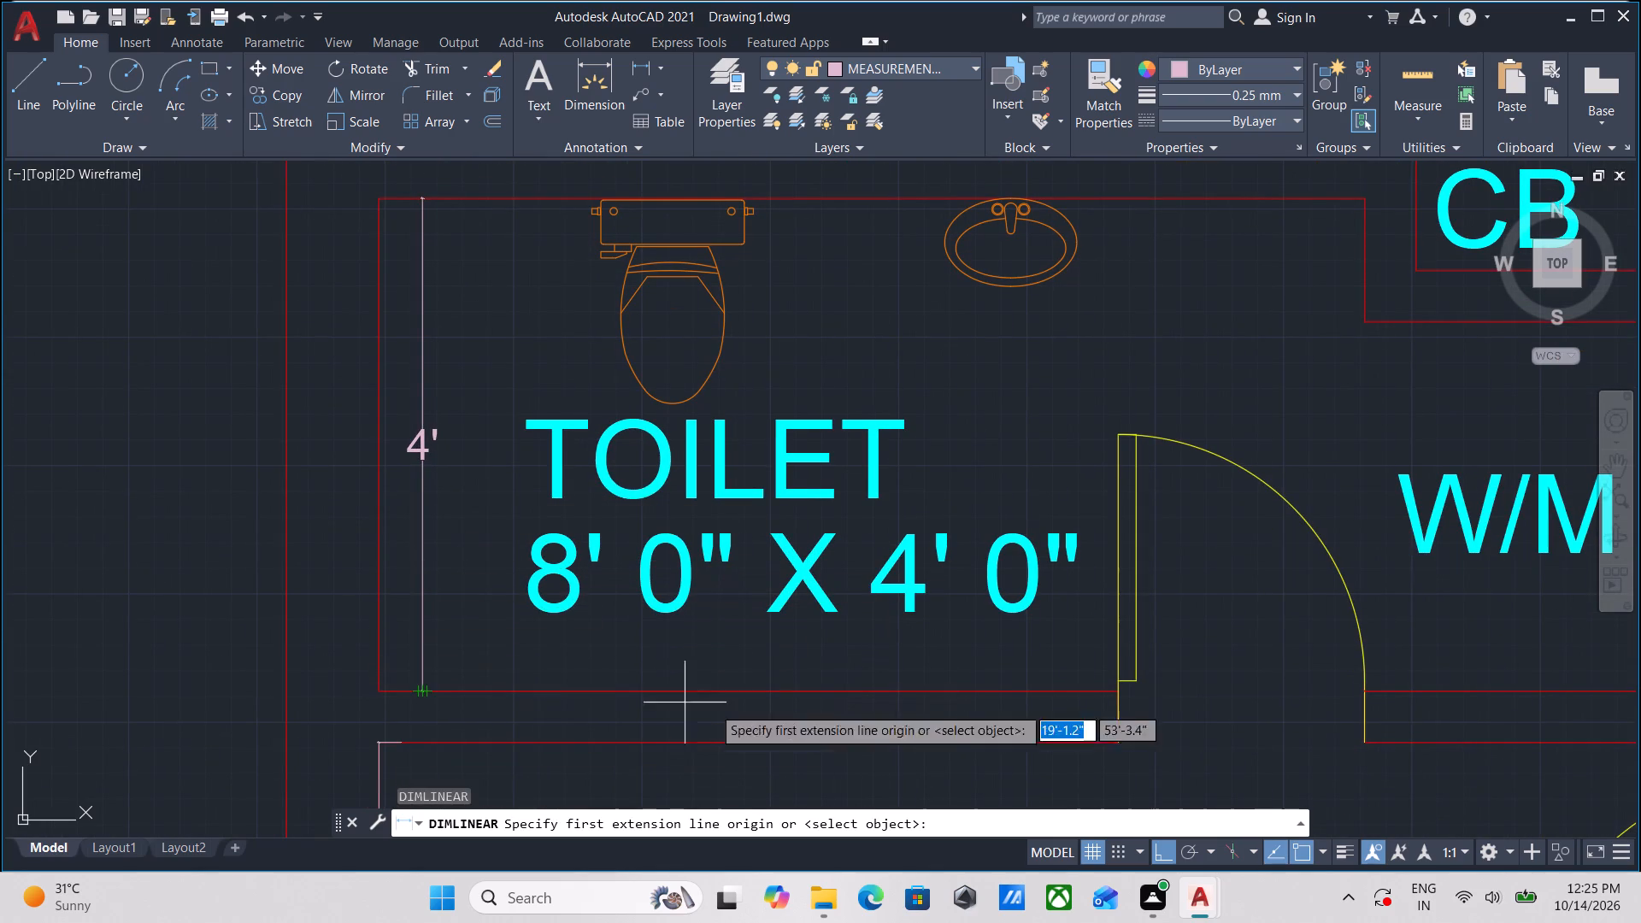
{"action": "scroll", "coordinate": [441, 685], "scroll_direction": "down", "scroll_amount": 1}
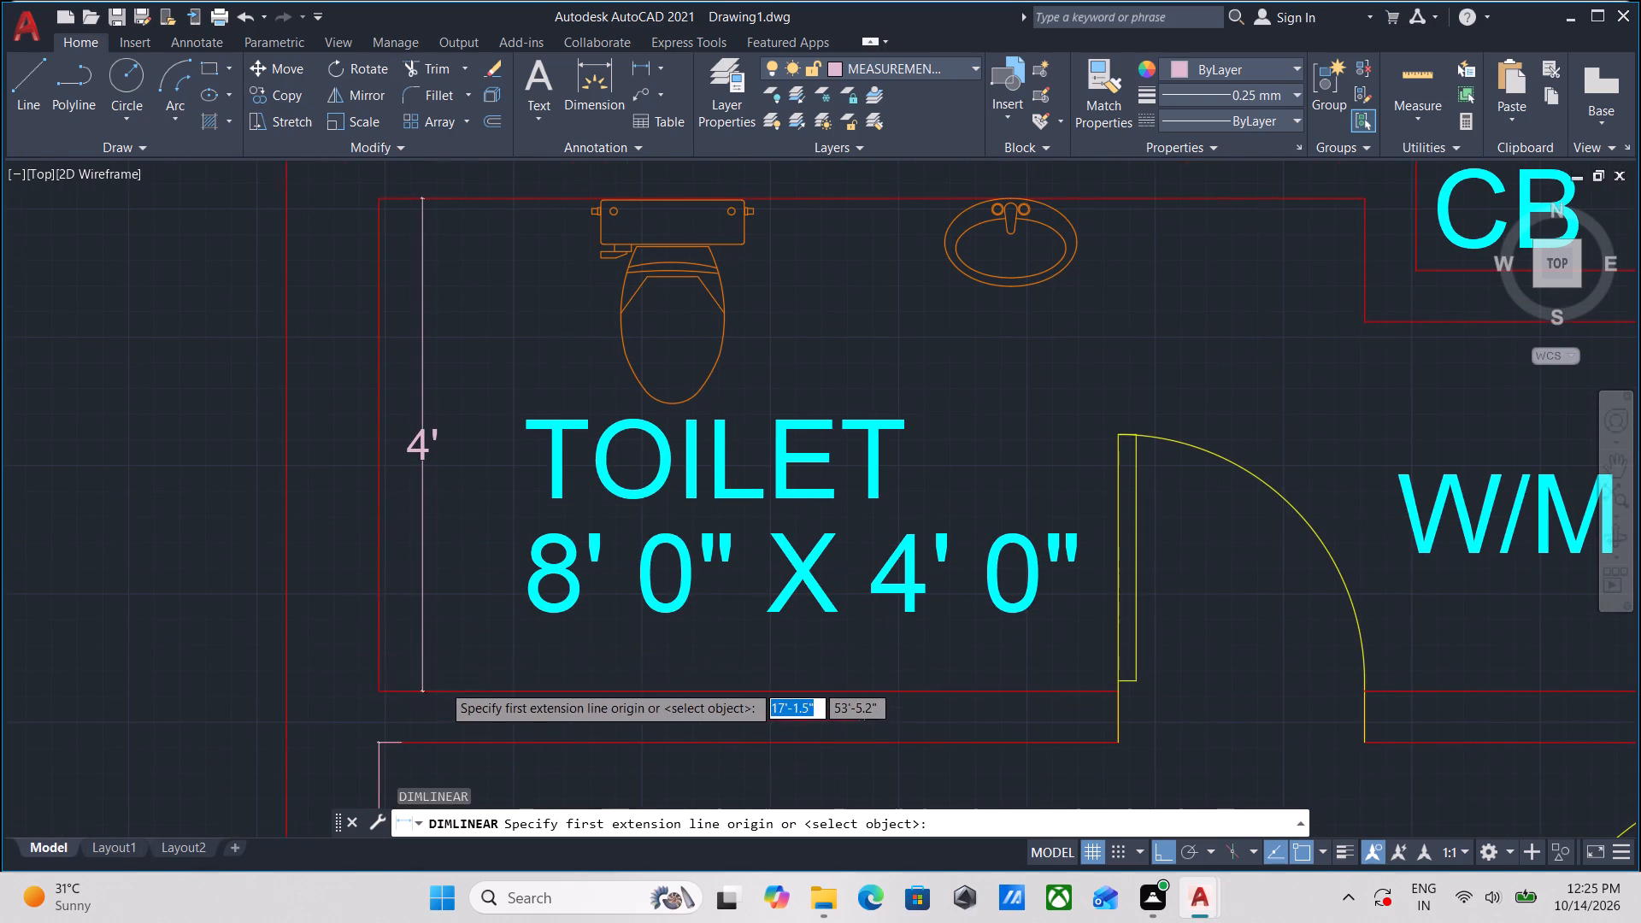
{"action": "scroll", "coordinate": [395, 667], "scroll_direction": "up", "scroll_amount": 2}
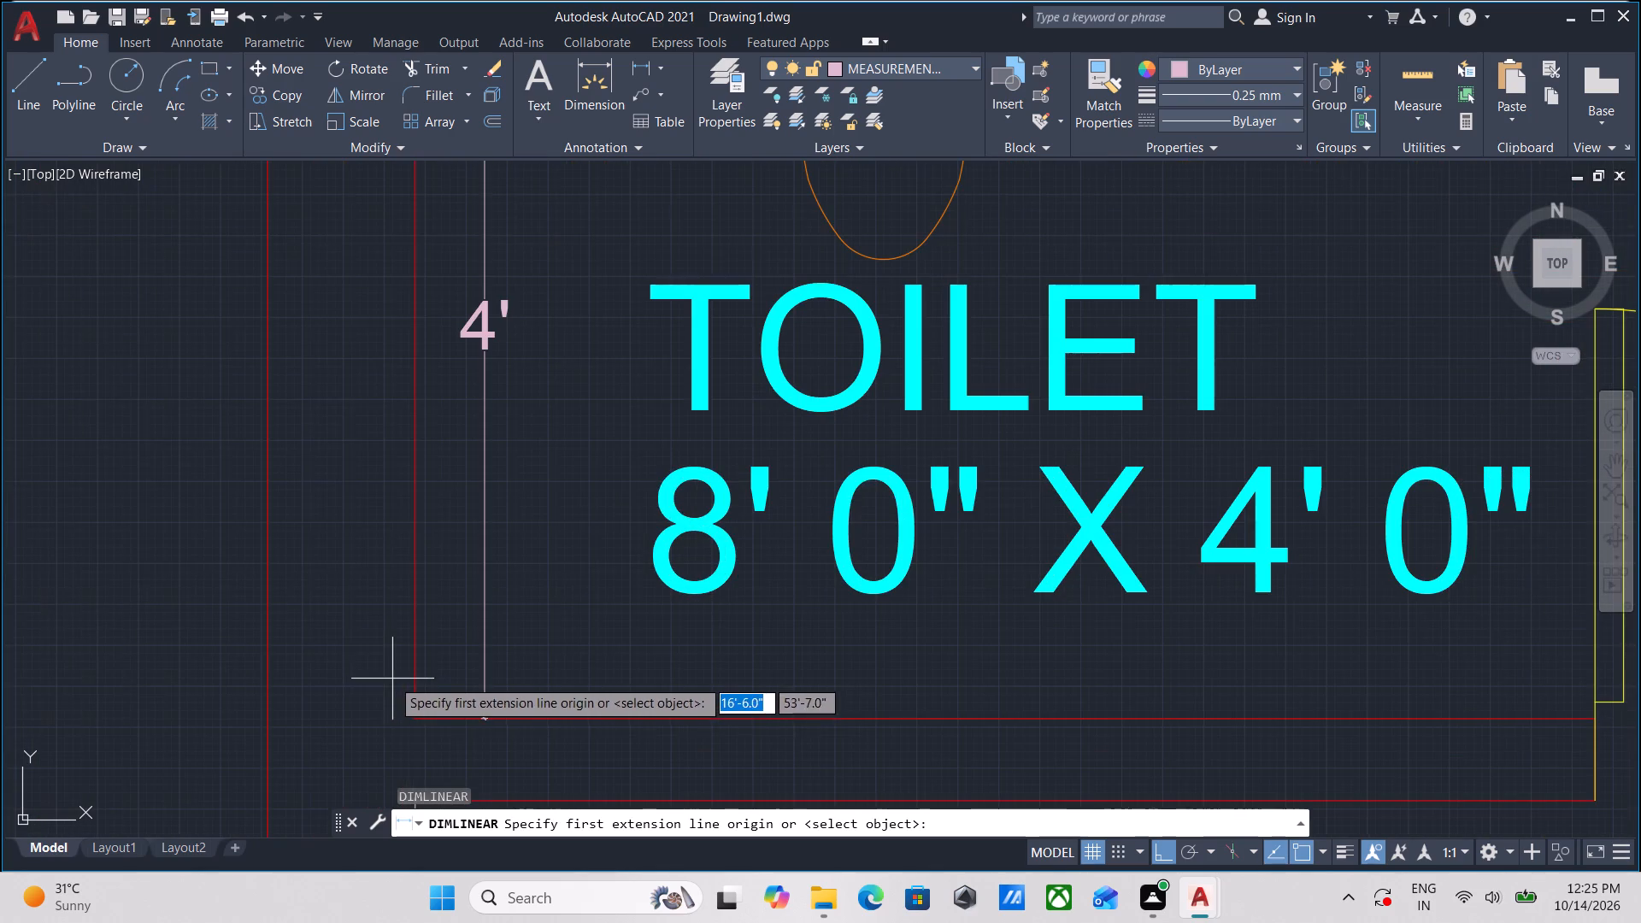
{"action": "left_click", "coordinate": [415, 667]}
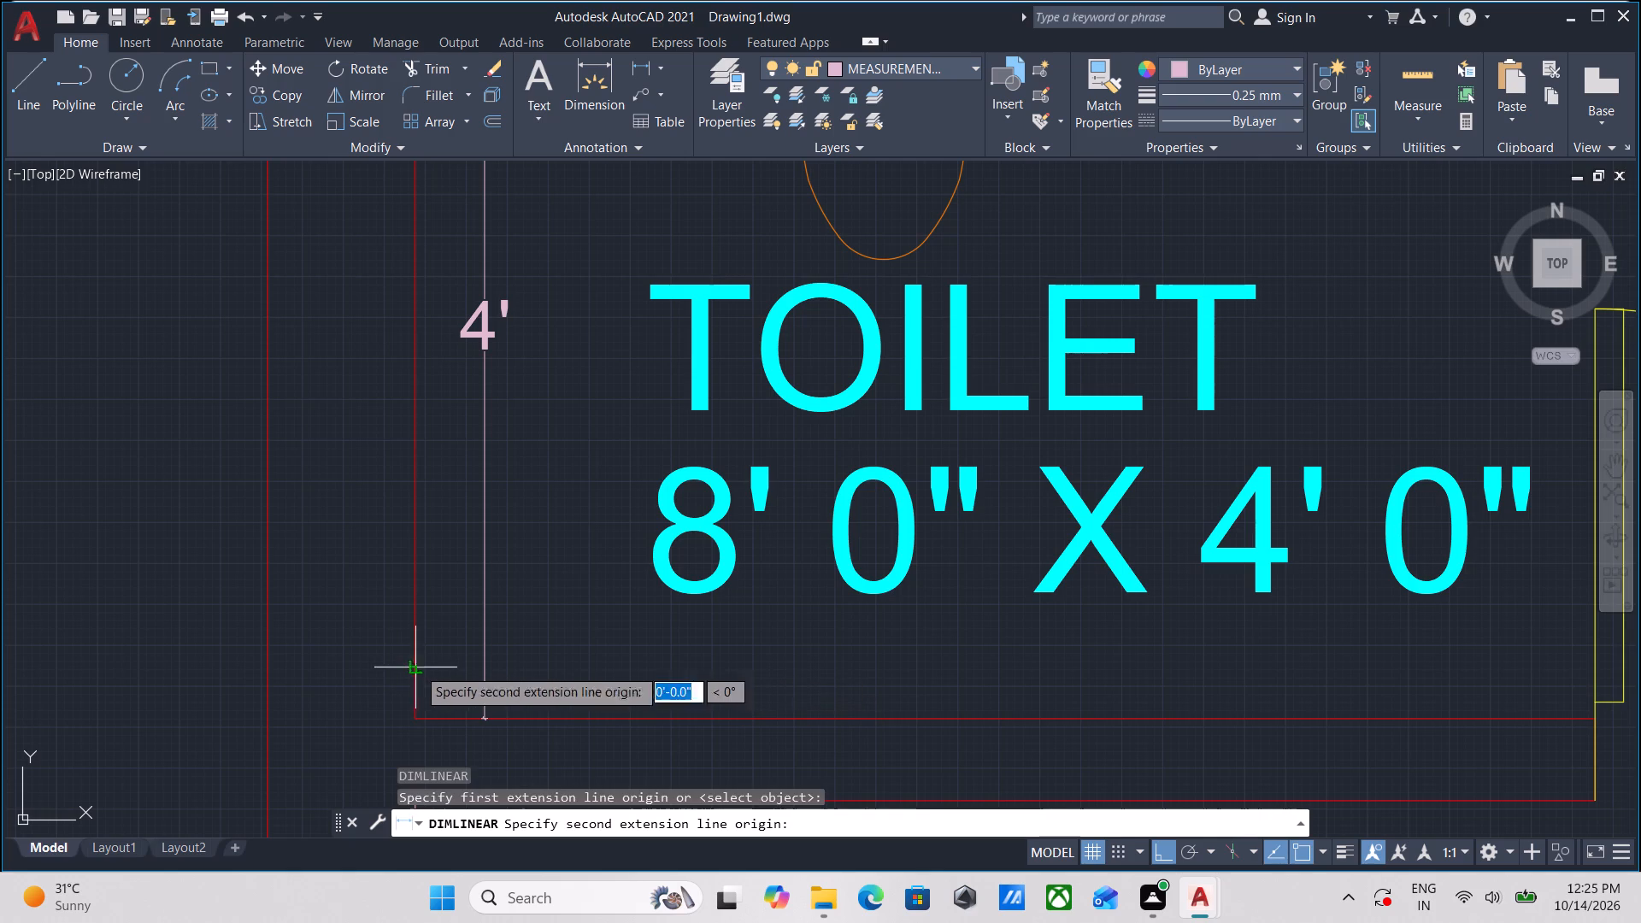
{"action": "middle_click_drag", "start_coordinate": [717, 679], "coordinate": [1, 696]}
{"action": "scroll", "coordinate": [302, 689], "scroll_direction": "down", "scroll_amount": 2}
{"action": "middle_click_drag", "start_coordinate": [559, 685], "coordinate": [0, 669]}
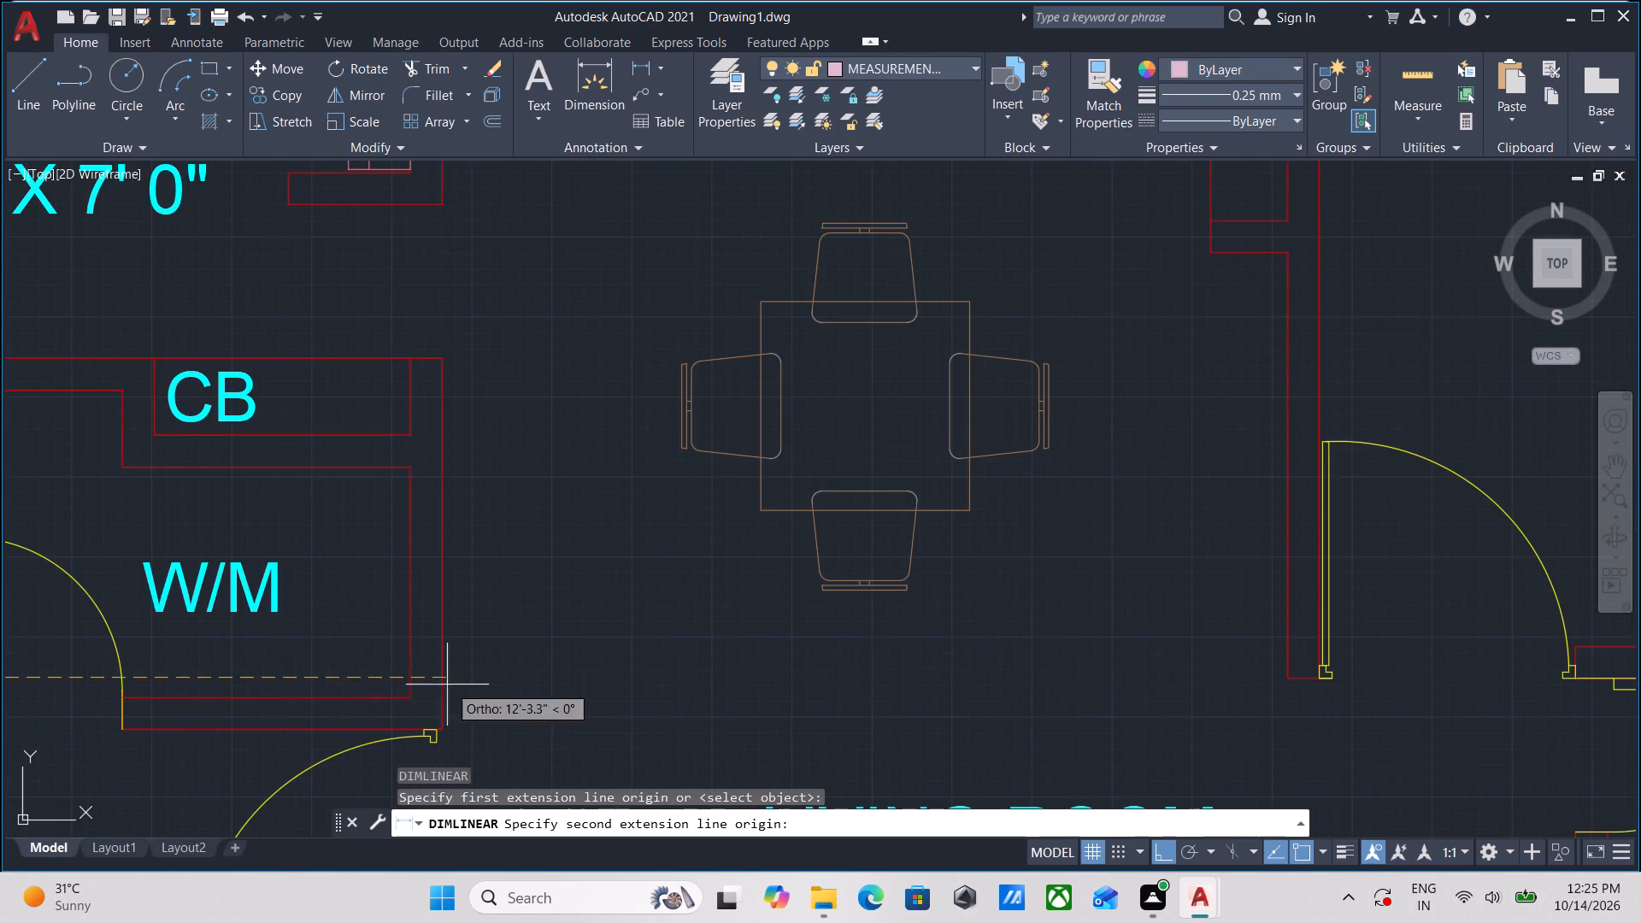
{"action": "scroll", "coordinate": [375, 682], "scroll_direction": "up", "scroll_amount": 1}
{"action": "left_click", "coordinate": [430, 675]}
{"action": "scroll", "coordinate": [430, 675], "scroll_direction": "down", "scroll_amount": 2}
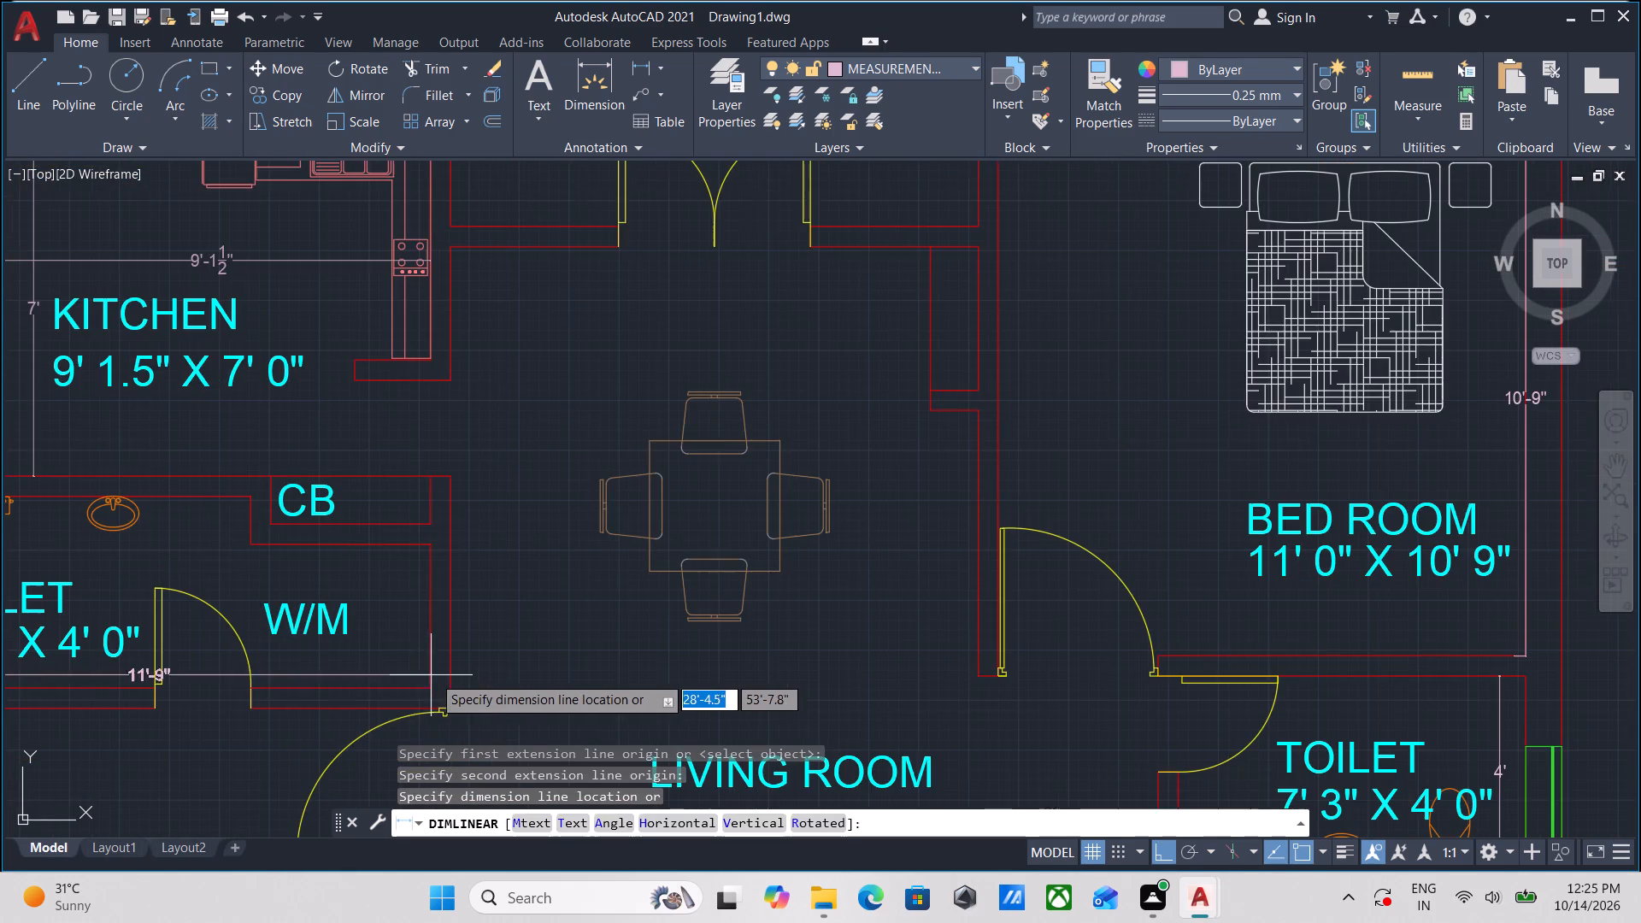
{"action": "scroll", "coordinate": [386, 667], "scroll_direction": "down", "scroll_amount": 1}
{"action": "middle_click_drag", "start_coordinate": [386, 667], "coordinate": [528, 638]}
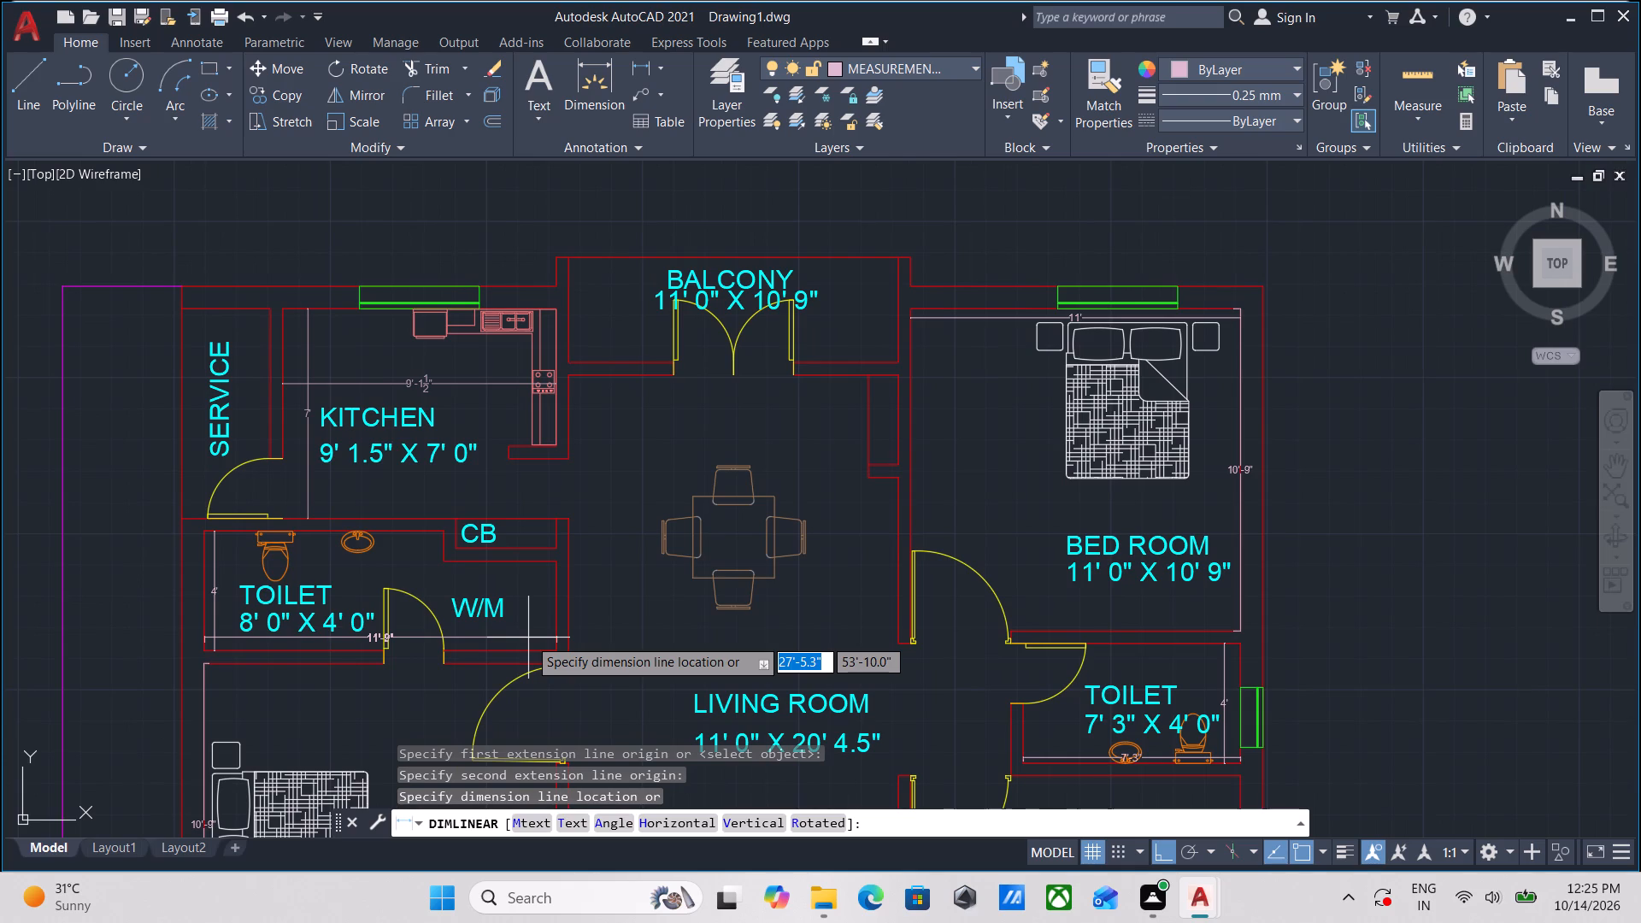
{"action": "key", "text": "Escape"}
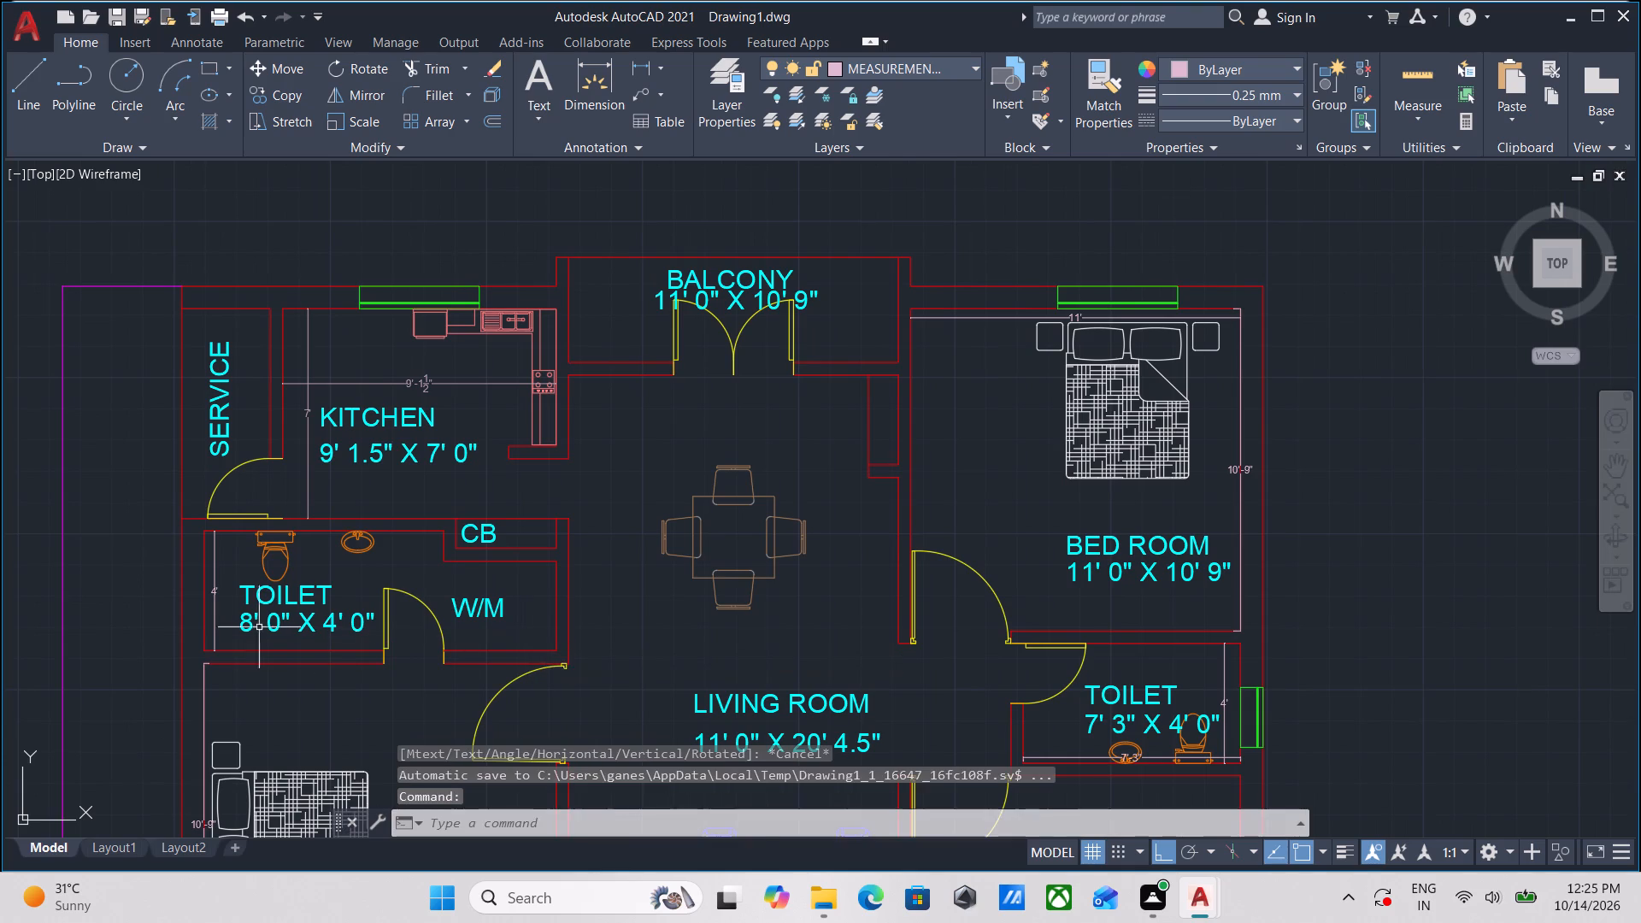
Using repeating linear dimensioning, add a horizontal dimension across the same TOILET, from the left wall face to the wall jog beside the CB, below the upper wall.
{"action": "scroll", "coordinate": [214, 631], "scroll_direction": "up", "scroll_amount": 1}
{"action": "middle_click_drag", "start_coordinate": [249, 580], "coordinate": [263, 614]}
{"action": "middle_click_drag", "start_coordinate": [263, 616], "coordinate": [373, 626]}
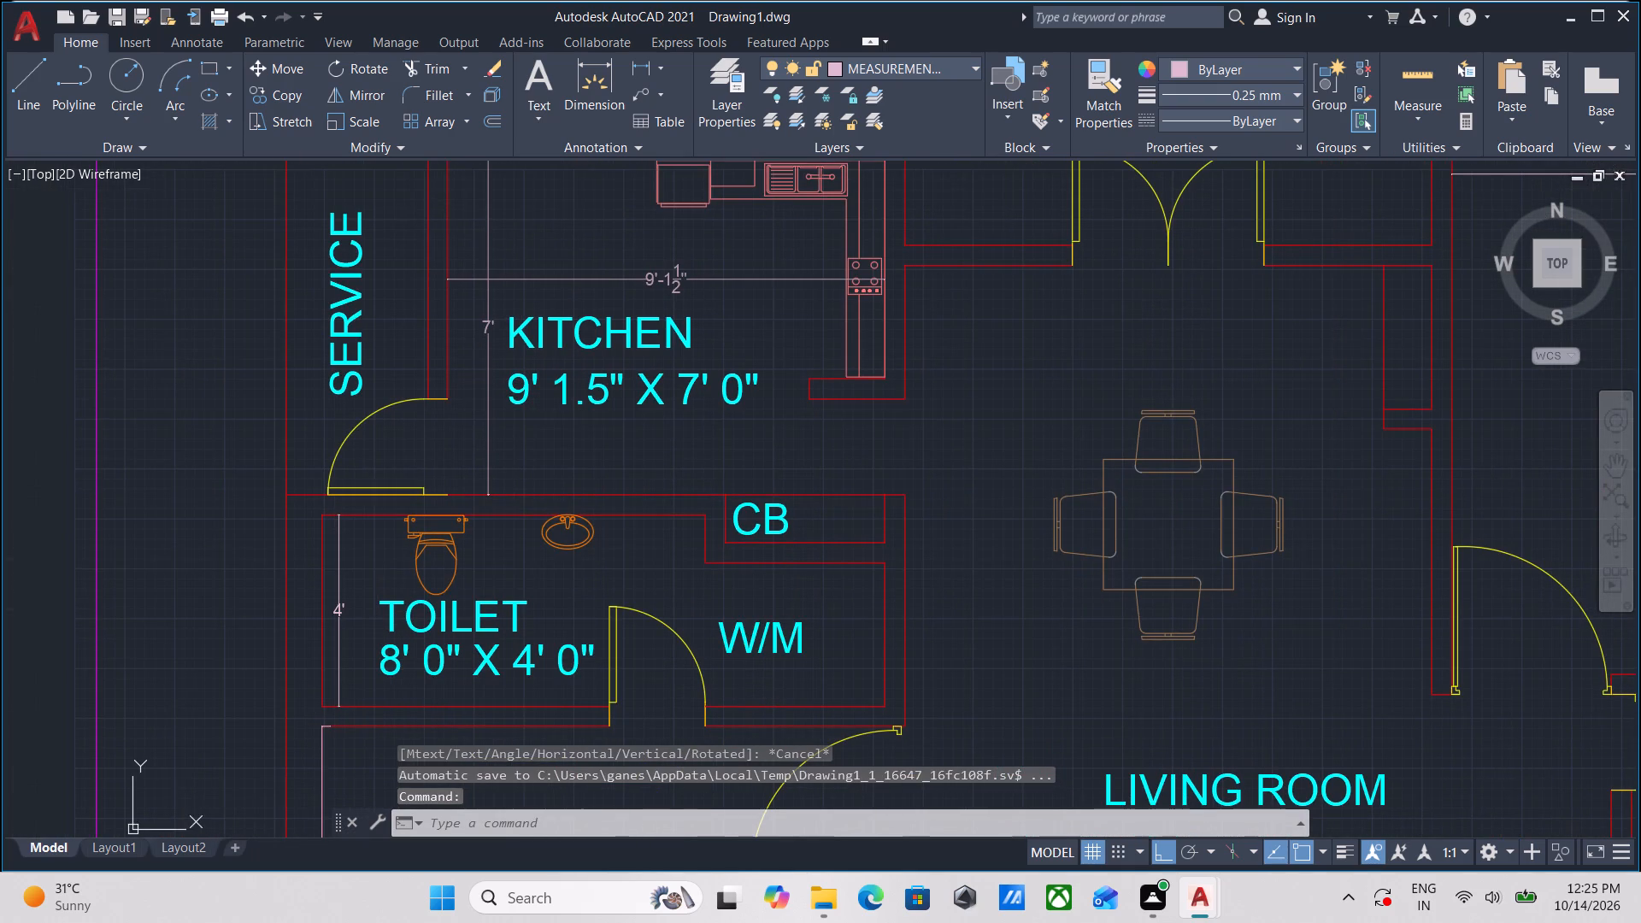
{"action": "type", "text": "MU"}
{"action": "key", "text": "Return"}
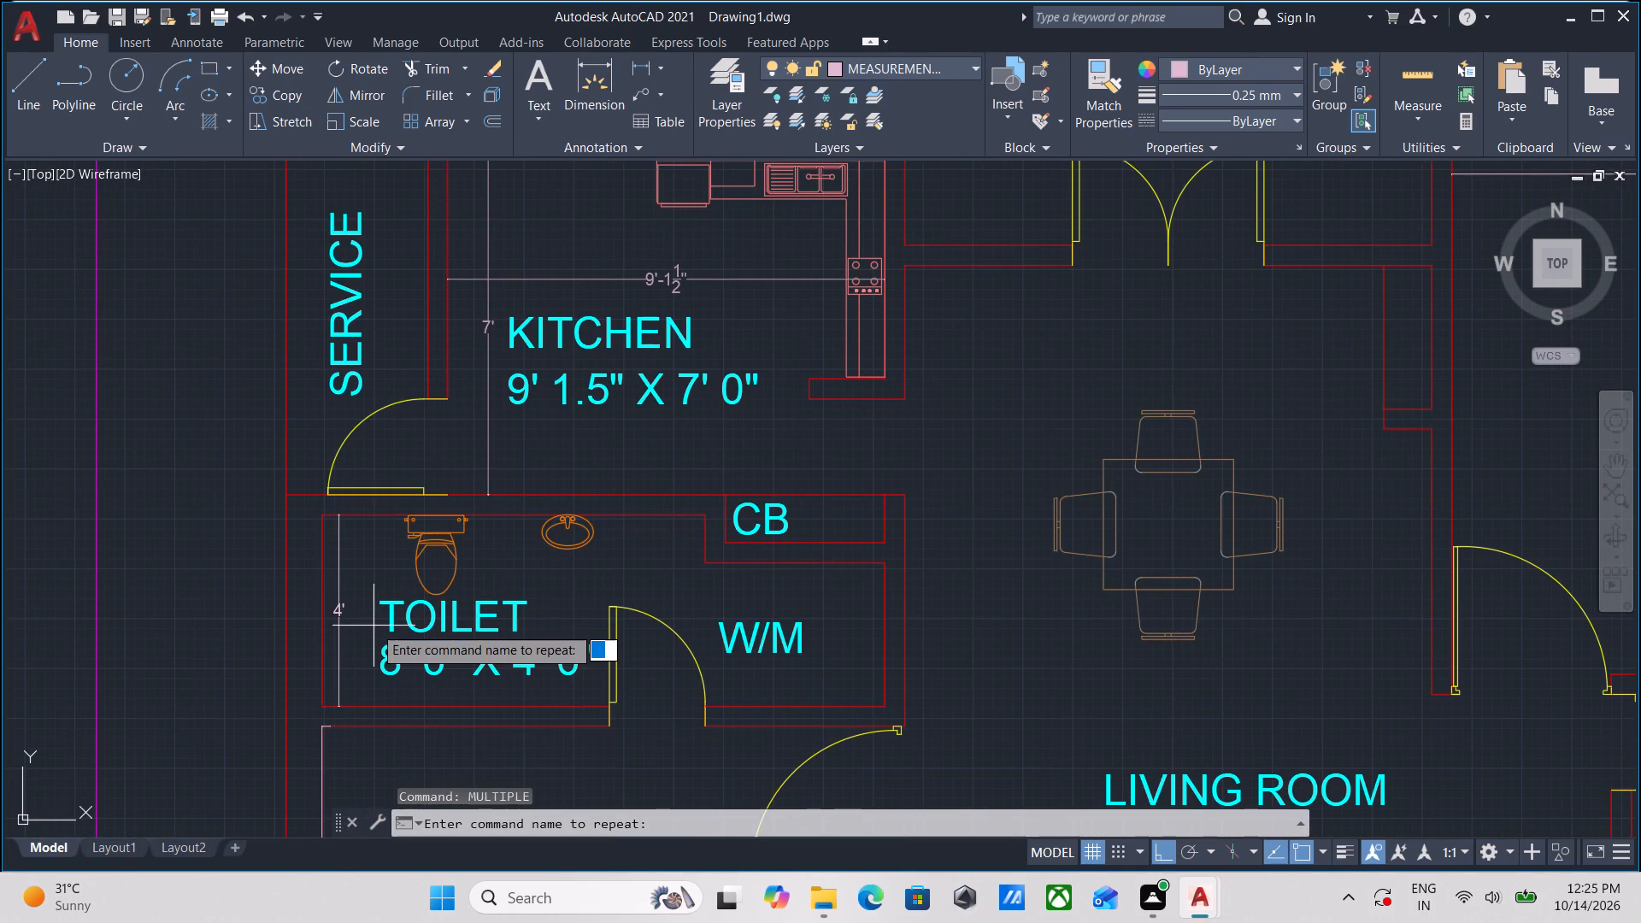
{"action": "type", "text": "DLI"}
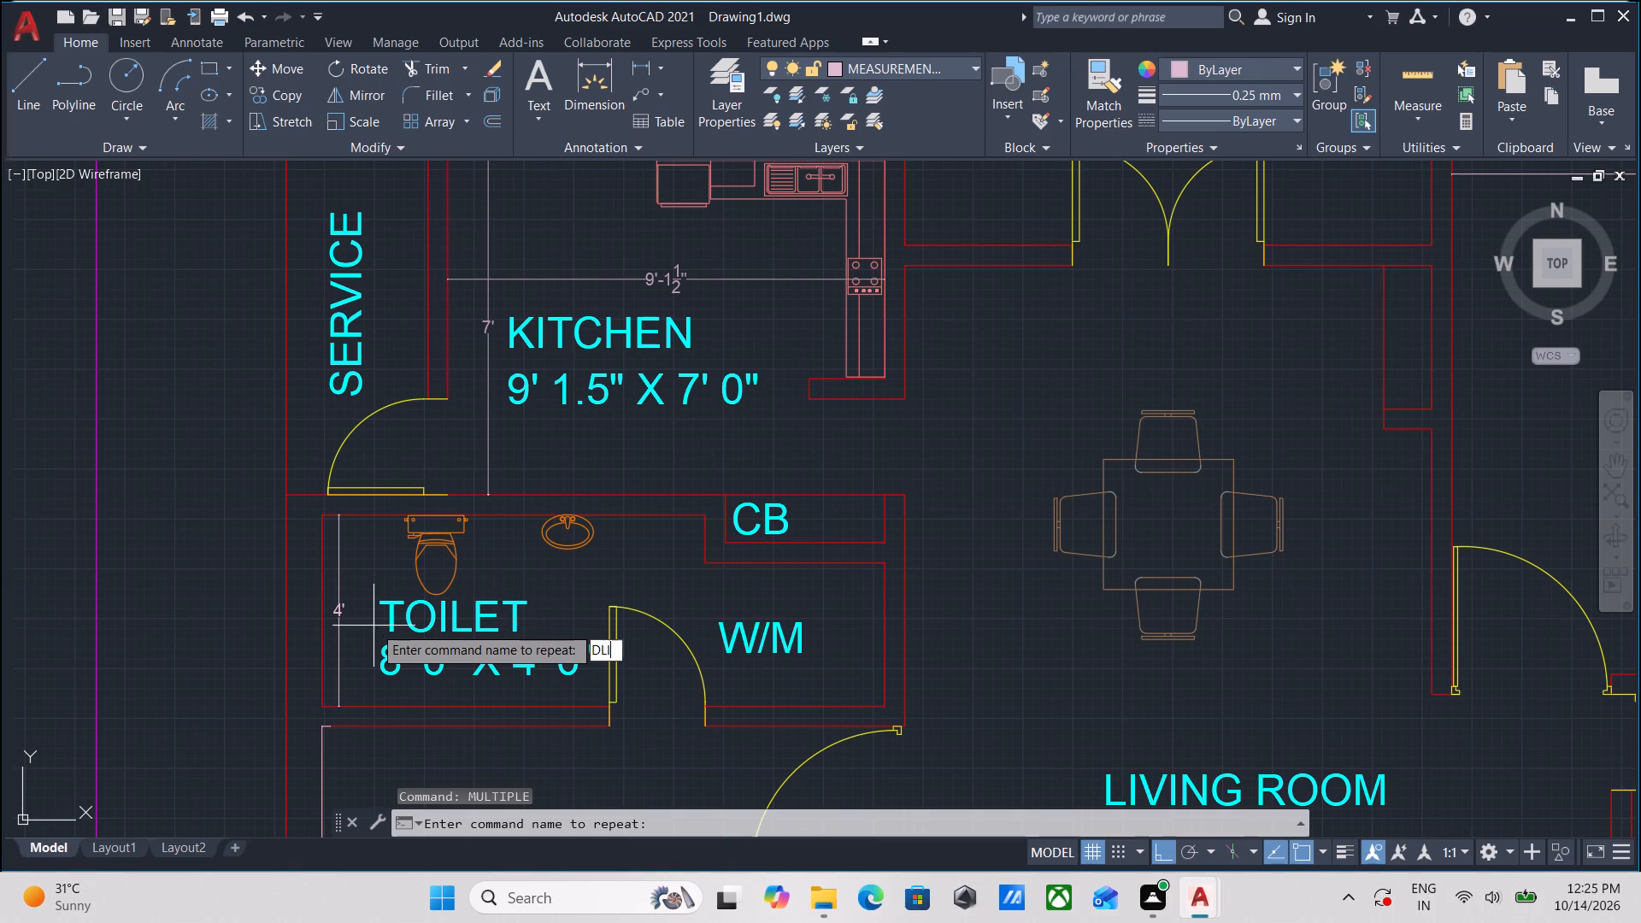
{"action": "key", "text": "Return"}
{"action": "scroll", "coordinate": [191, 535], "scroll_direction": "up", "scroll_amount": 1}
{"action": "scroll", "coordinate": [393, 572], "scroll_direction": "up", "scroll_amount": 2}
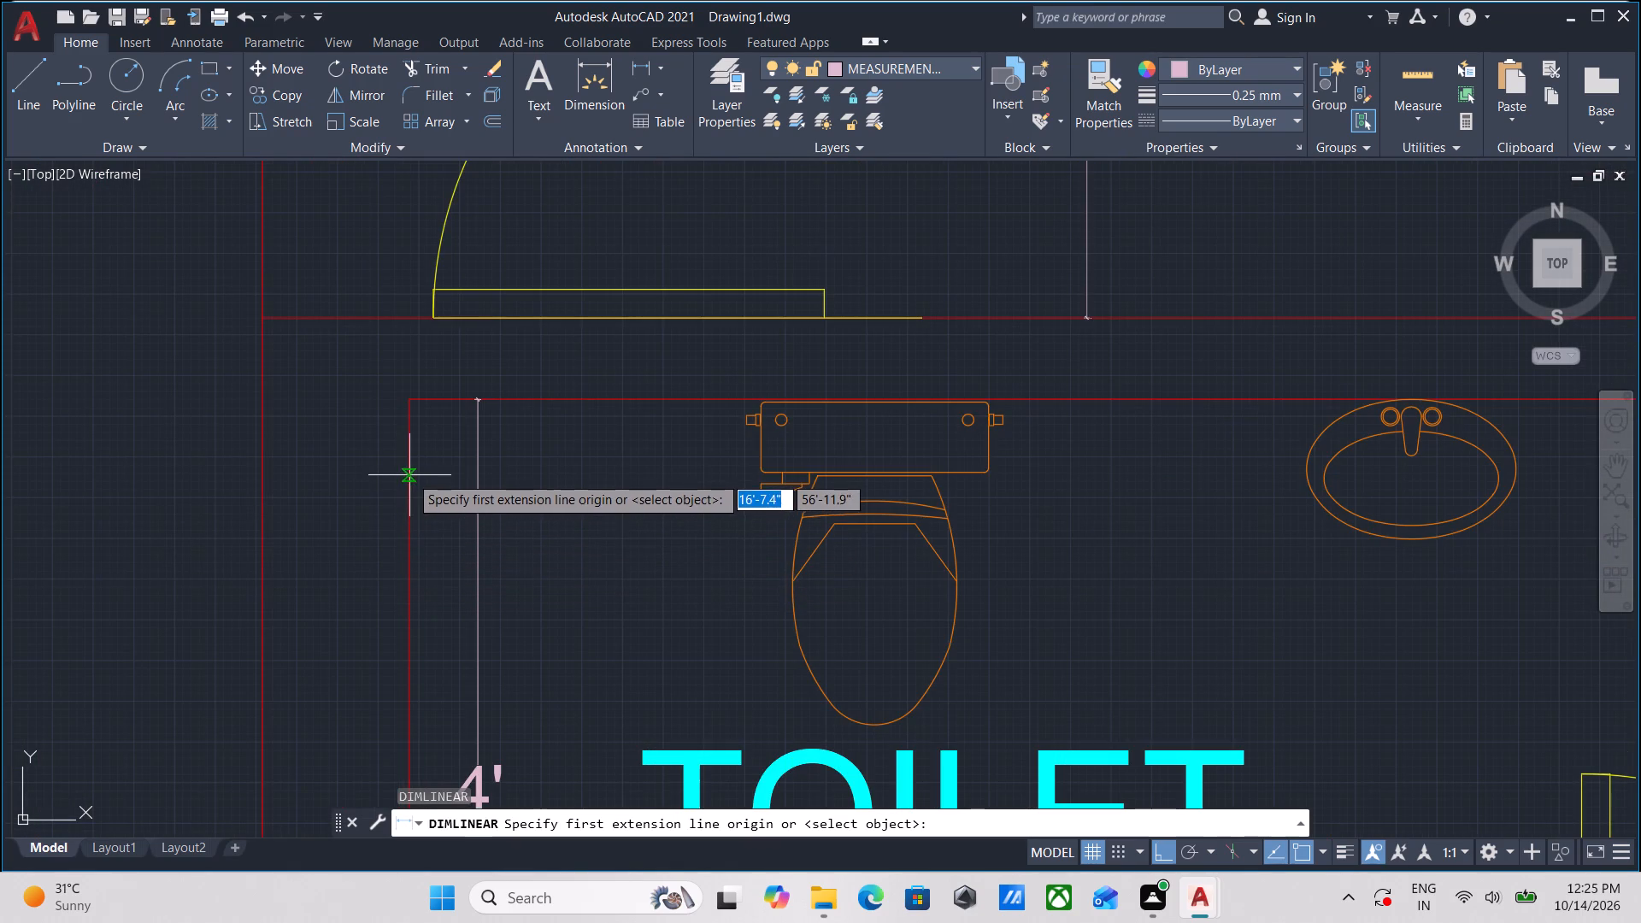
{"action": "left_click", "coordinate": [409, 474]}
{"action": "middle_click_drag", "start_coordinate": [548, 466], "coordinate": [0, 494]}
{"action": "scroll", "coordinate": [501, 492], "scroll_direction": "down", "scroll_amount": 1}
{"action": "middle_click_drag", "start_coordinate": [487, 499], "coordinate": [0, 562]}
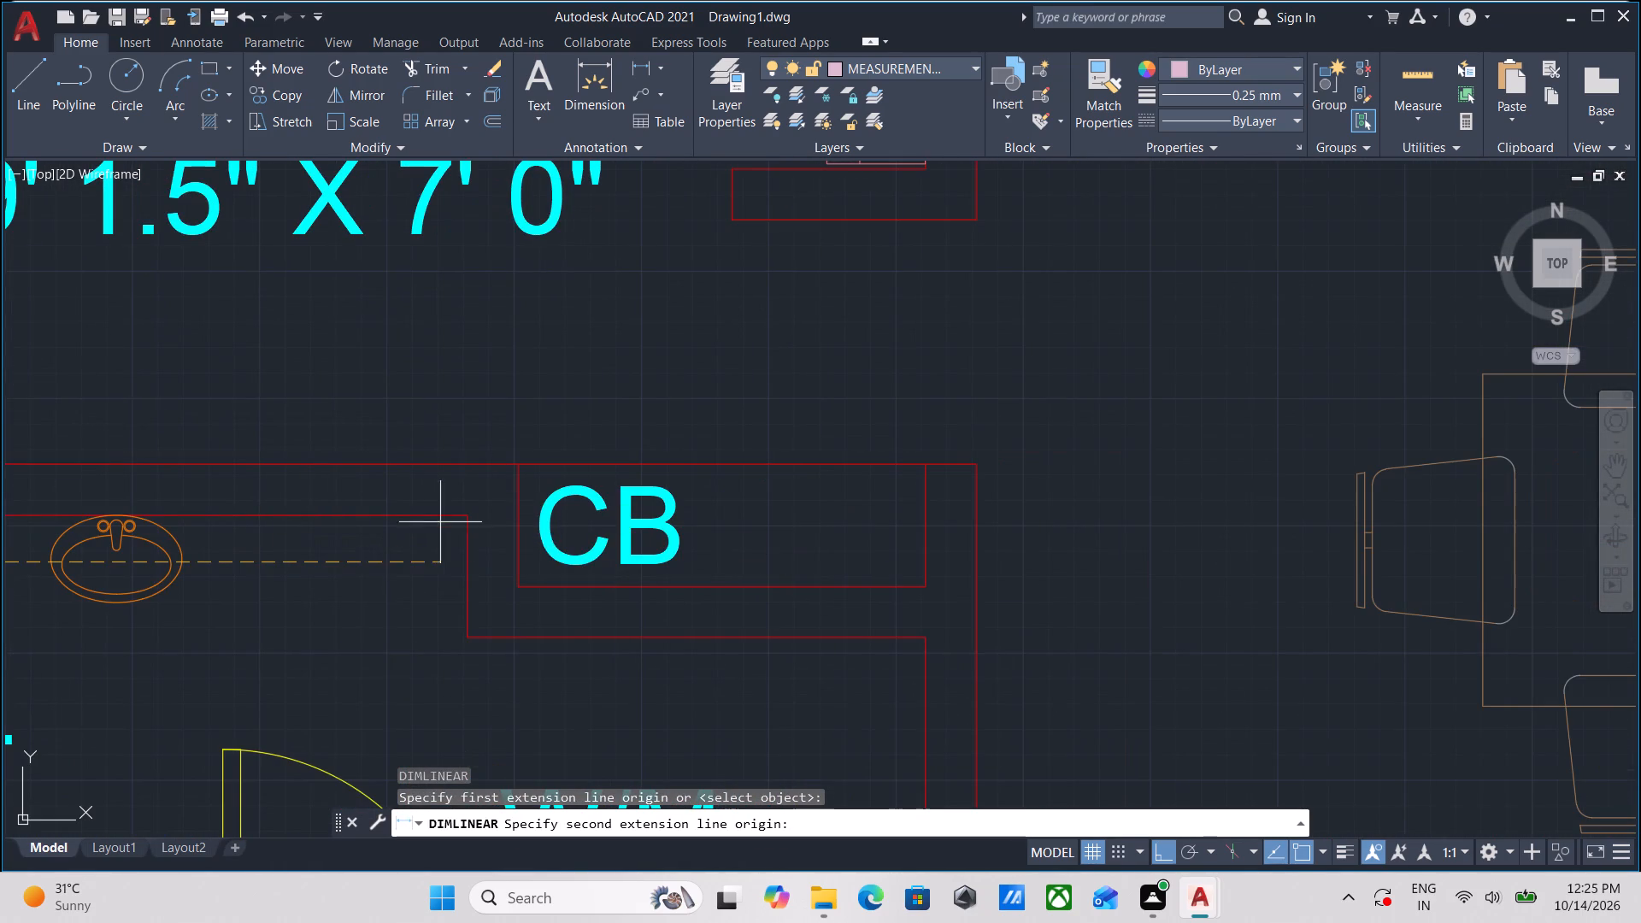
{"action": "left_click", "coordinate": [465, 567]}
{"action": "scroll", "coordinate": [465, 567], "scroll_direction": "down", "scroll_amount": 2}
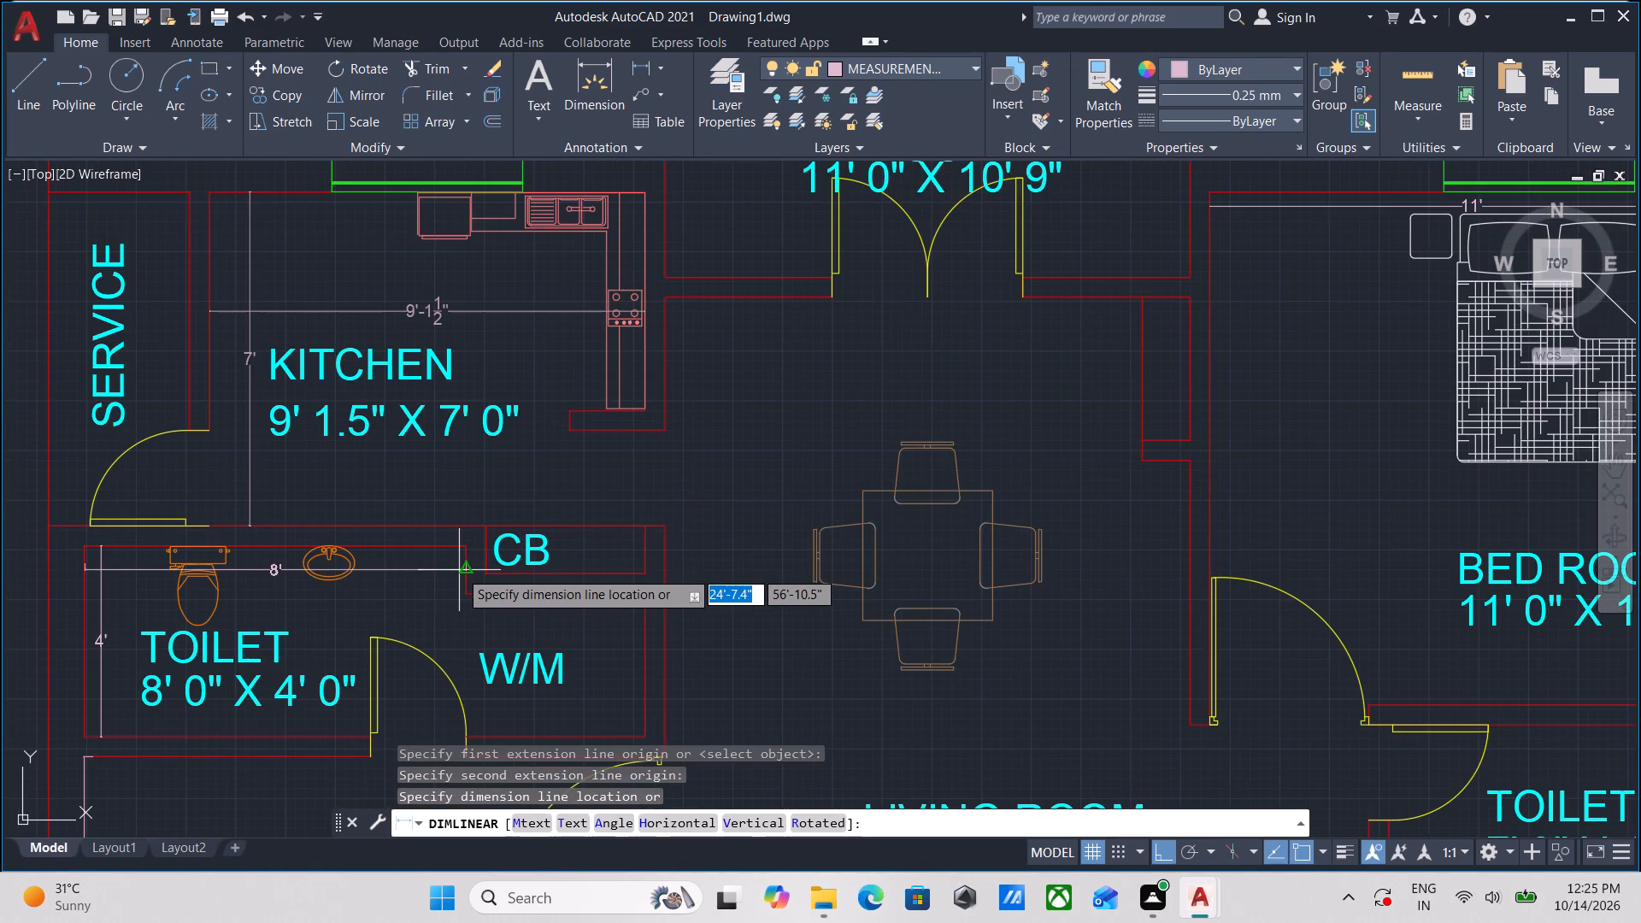
{"action": "left_click", "coordinate": [459, 570]}
{"action": "scroll", "coordinate": [506, 485], "scroll_direction": "down", "scroll_amount": 1}
{"action": "middle_click_drag", "start_coordinate": [509, 482], "coordinate": [433, 536]}
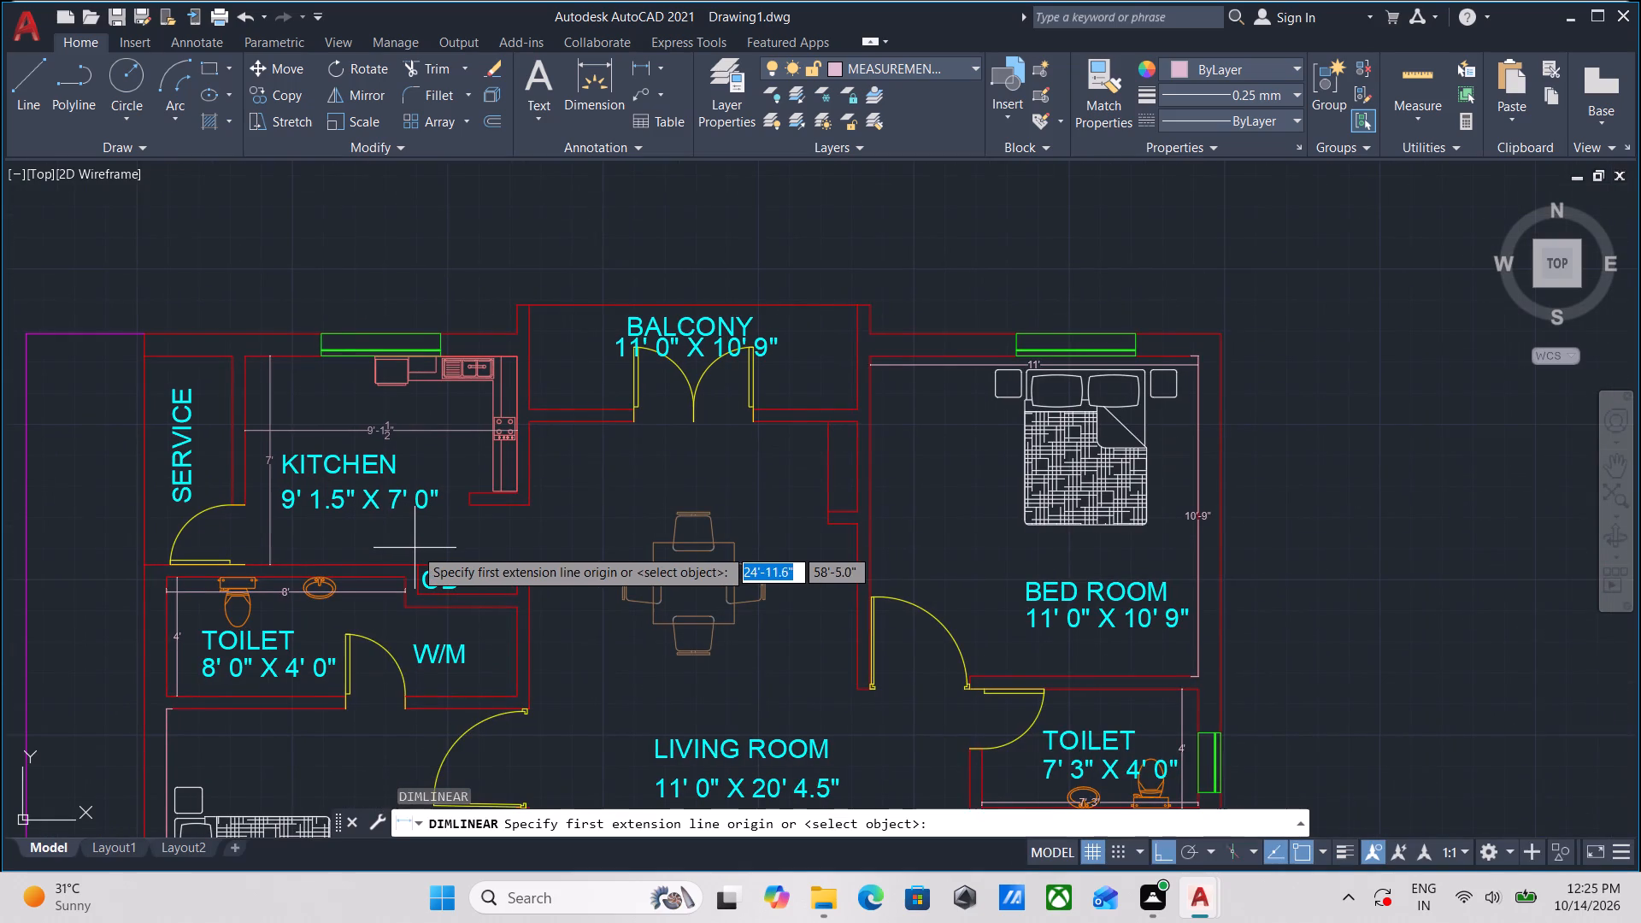
Add a horizontal linear dimension across the upper flat's SERVICE area, from the left wall face to the right wall face, at about mid-height.
{"action": "scroll", "coordinate": [456, 516], "scroll_direction": "down", "scroll_amount": 1}
{"action": "middle_click_drag", "start_coordinate": [456, 516], "coordinate": [466, 332]}
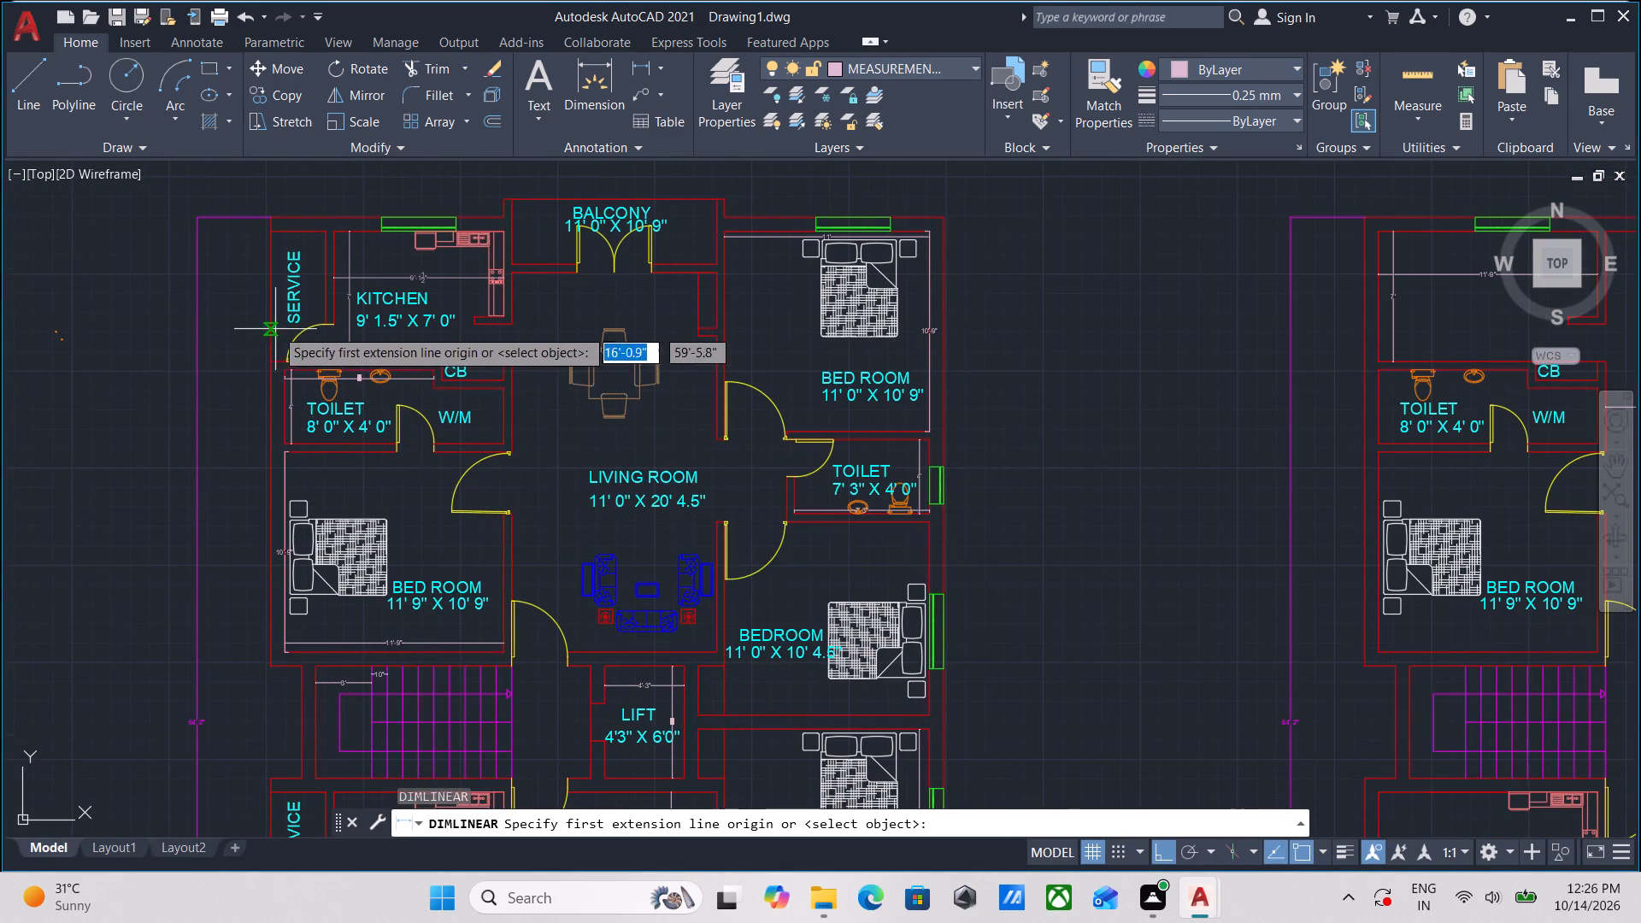
{"action": "scroll", "coordinate": [288, 311], "scroll_direction": "up", "scroll_amount": 2}
{"action": "middle_click_drag", "start_coordinate": [306, 277], "coordinate": [339, 450]}
{"action": "scroll", "coordinate": [339, 450], "scroll_direction": "up", "scroll_amount": 1}
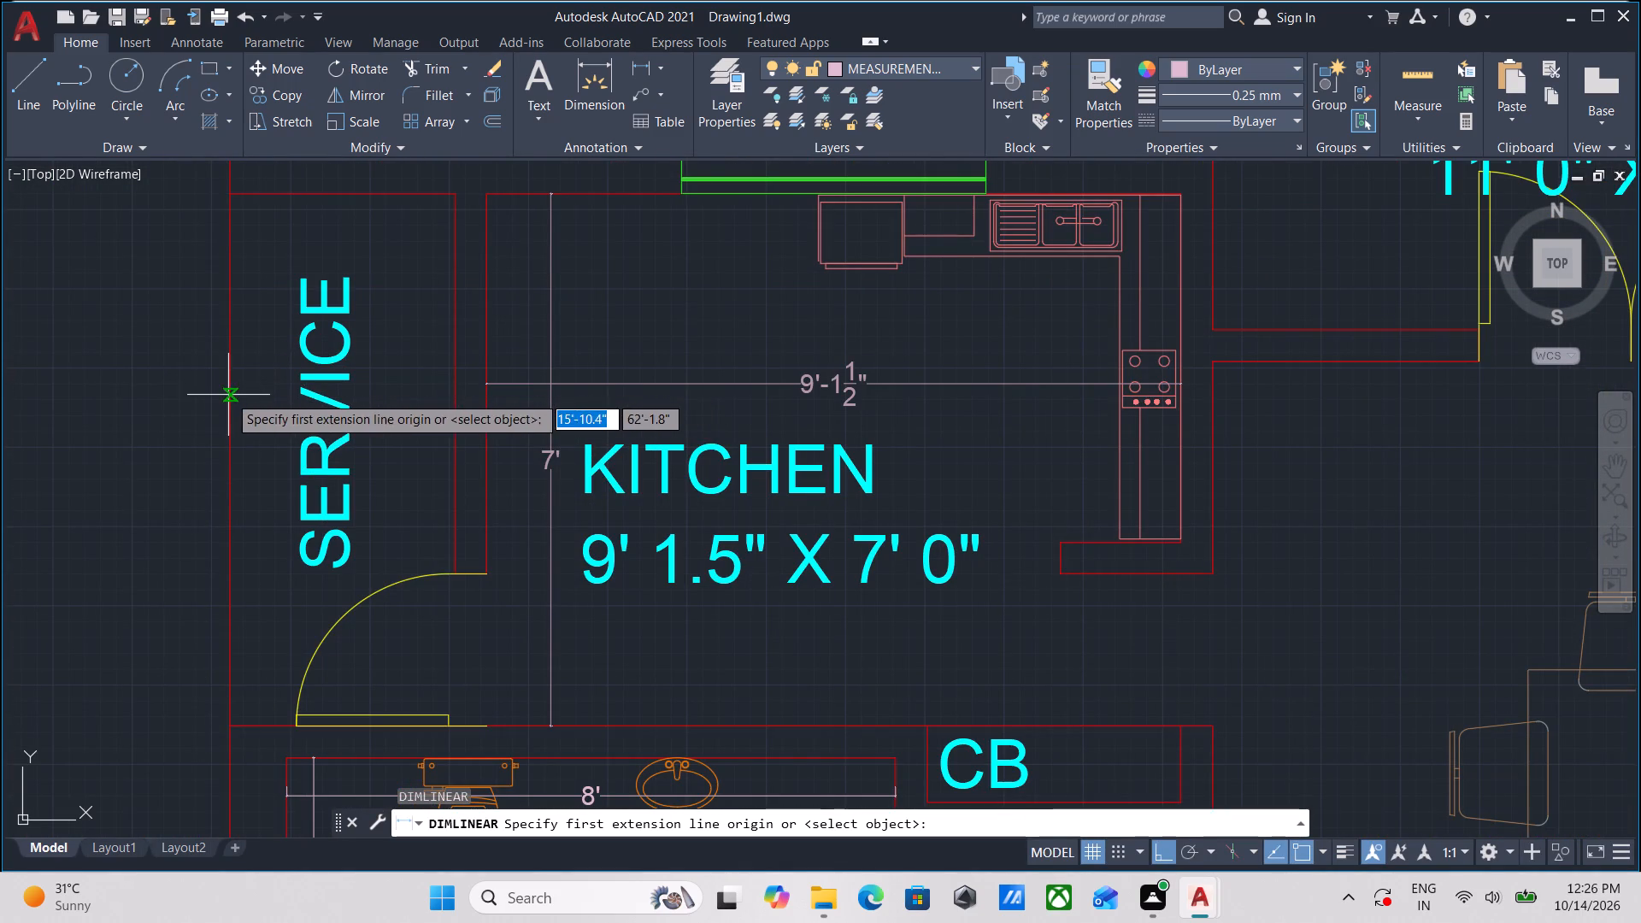
{"action": "left_click", "coordinate": [228, 395]}
{"action": "left_click", "coordinate": [457, 401]}
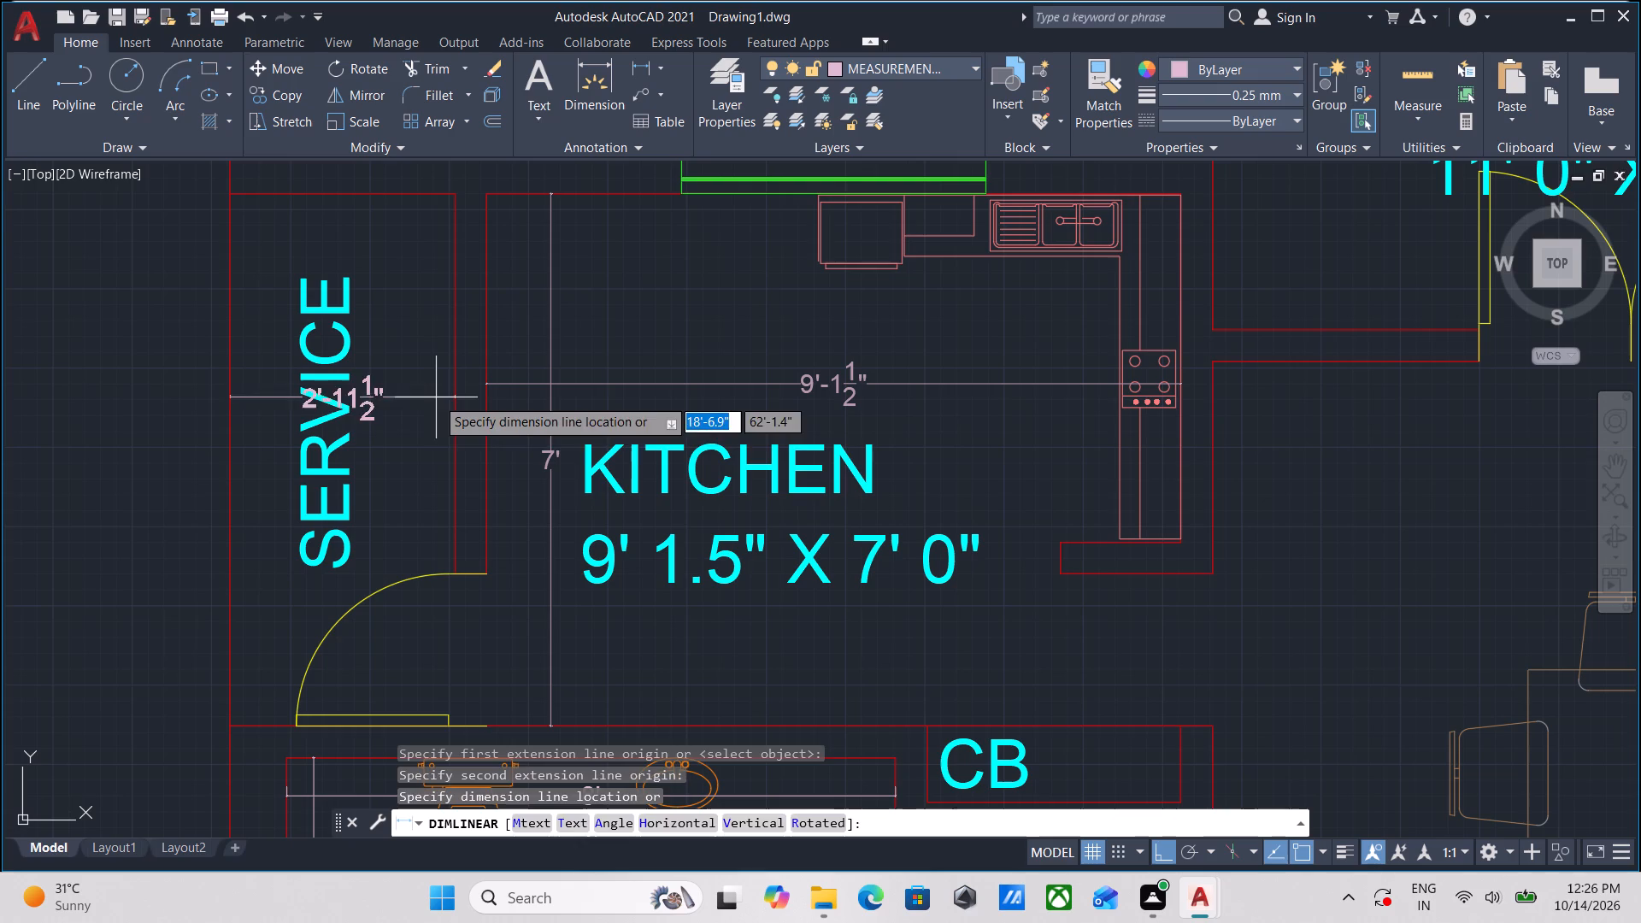
{"action": "left_click", "coordinate": [447, 406]}
Add a vertical linear dimension in the same SERVICE area, from the upper wall face to the lower wall face, near its left wall.
{"action": "left_click", "coordinate": [262, 191]}
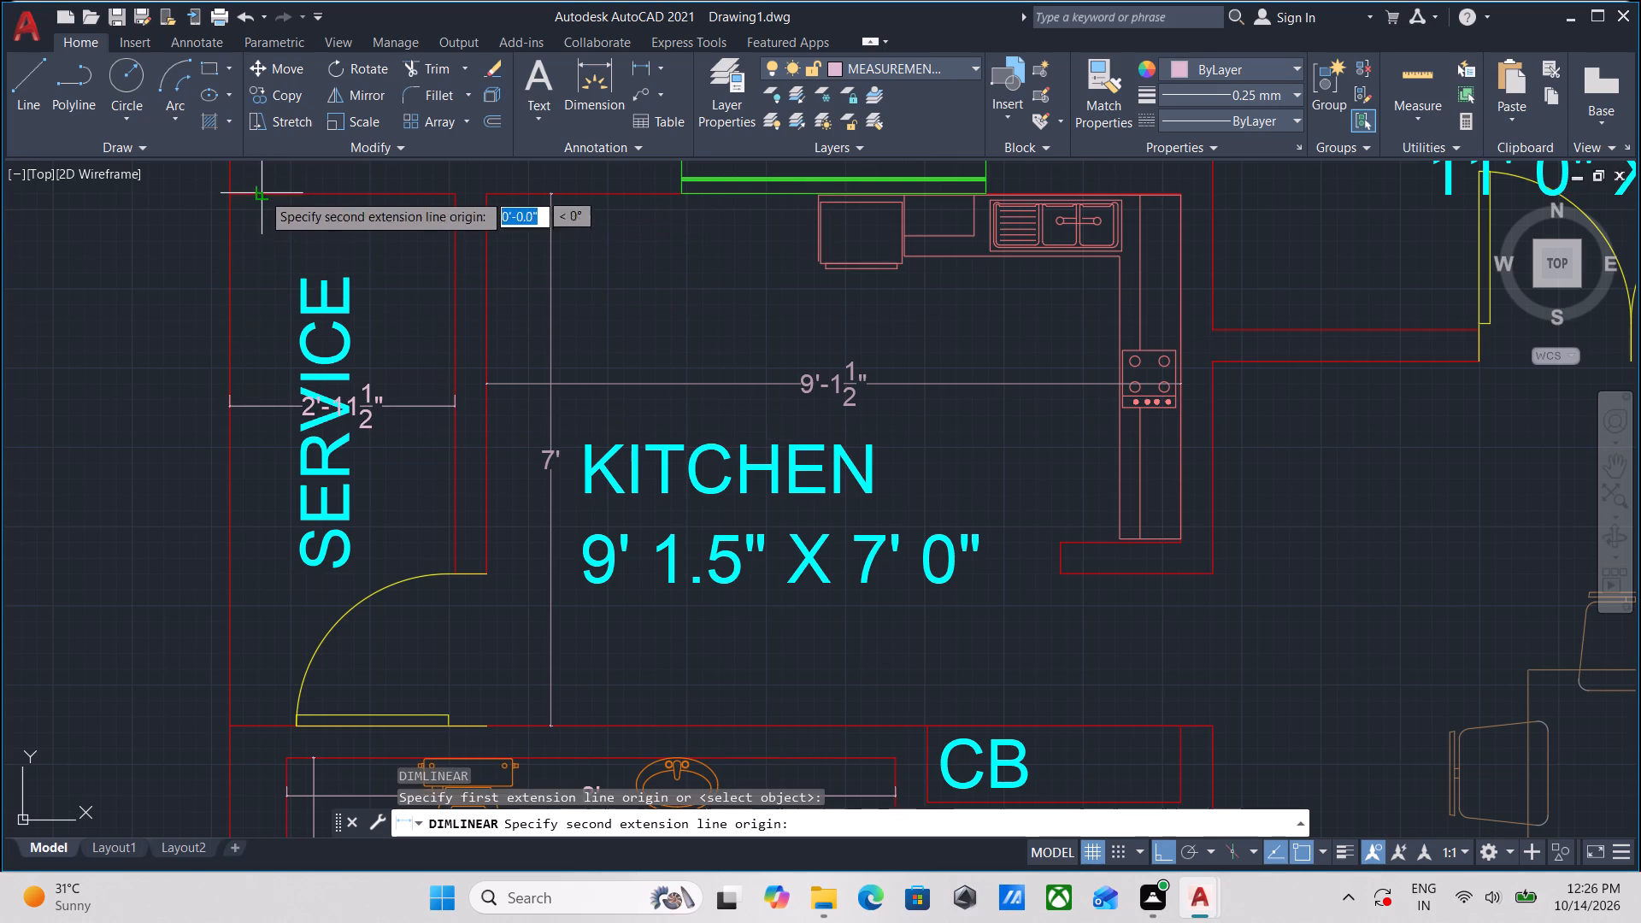
{"action": "middle_click_drag", "start_coordinate": [246, 507], "coordinate": [260, 264]}
{"action": "left_click", "coordinate": [276, 484]}
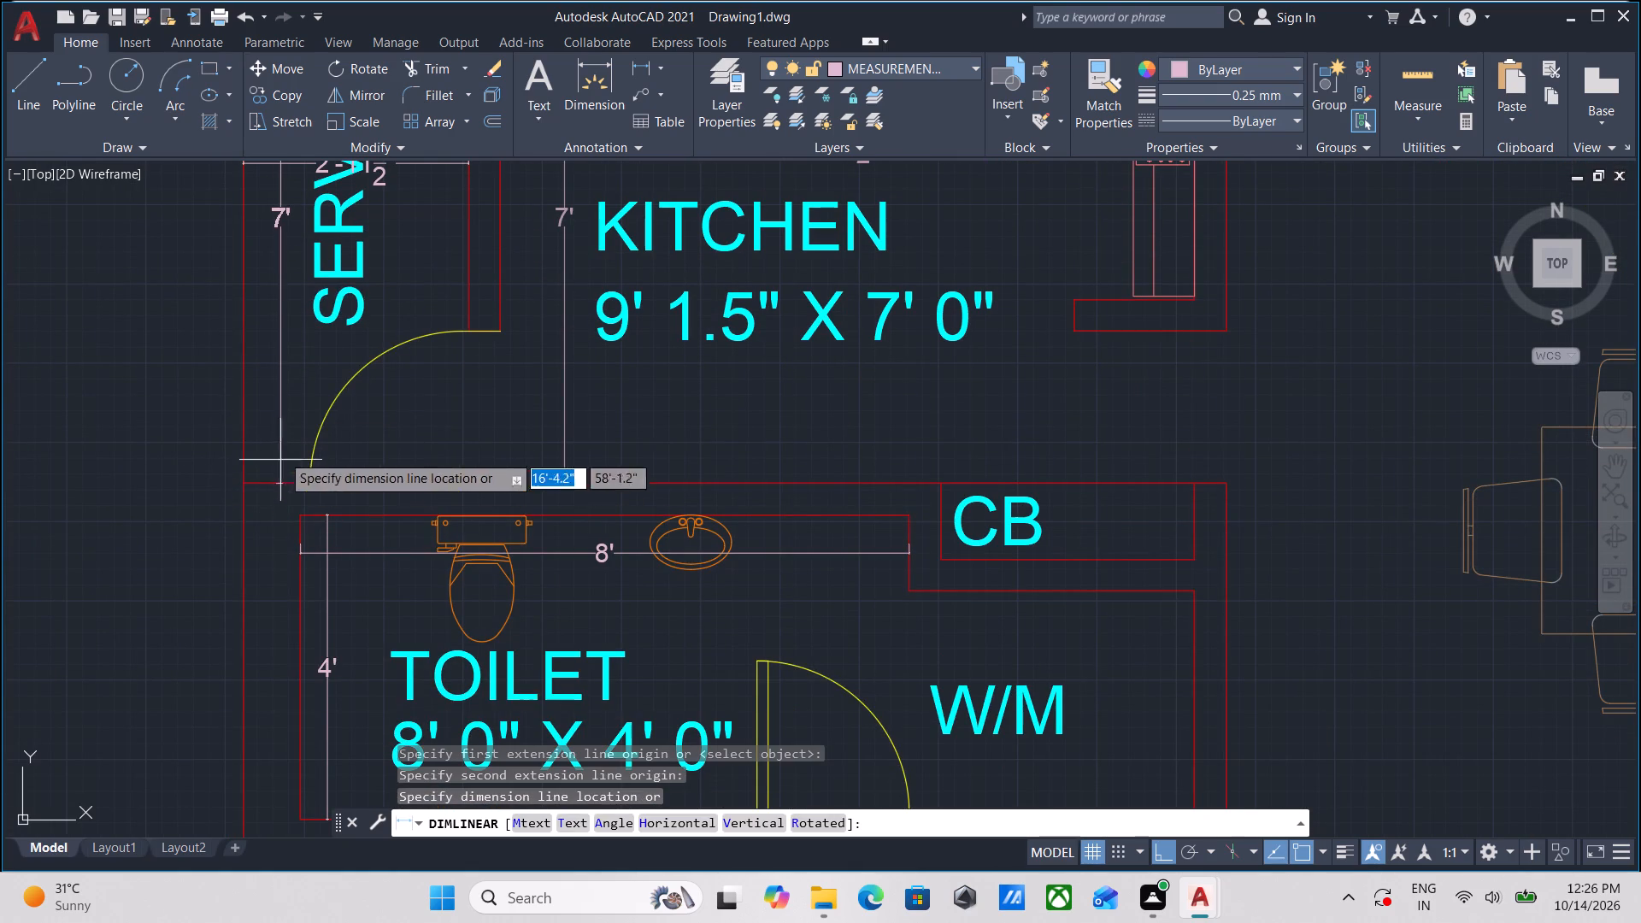
{"action": "left_click", "coordinate": [288, 375]}
Add a vertical linear dimension in the lower flat's left TOILET, from the upper wall face to the lower wall face, near its left wall.
{"action": "scroll", "coordinate": [288, 375], "scroll_direction": "down", "scroll_amount": 3}
{"action": "middle_click_drag", "start_coordinate": [298, 475], "coordinate": [273, 330]}
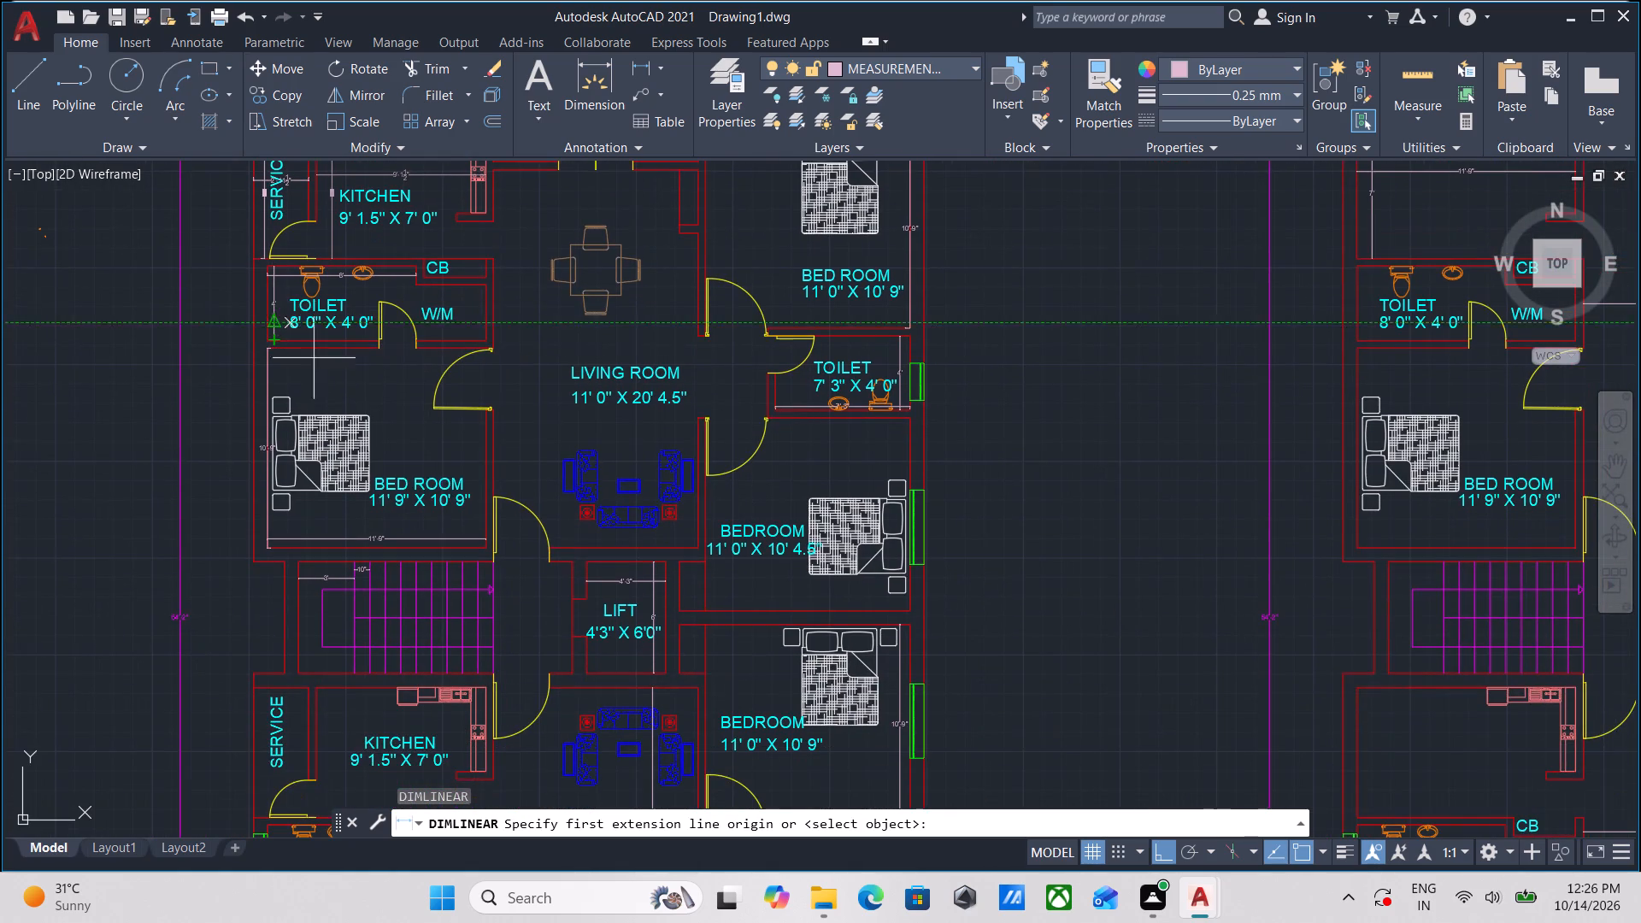
{"action": "middle_click_drag", "start_coordinate": [396, 520], "coordinate": [405, 326]}
{"action": "middle_click_drag", "start_coordinate": [363, 579], "coordinate": [372, 412]}
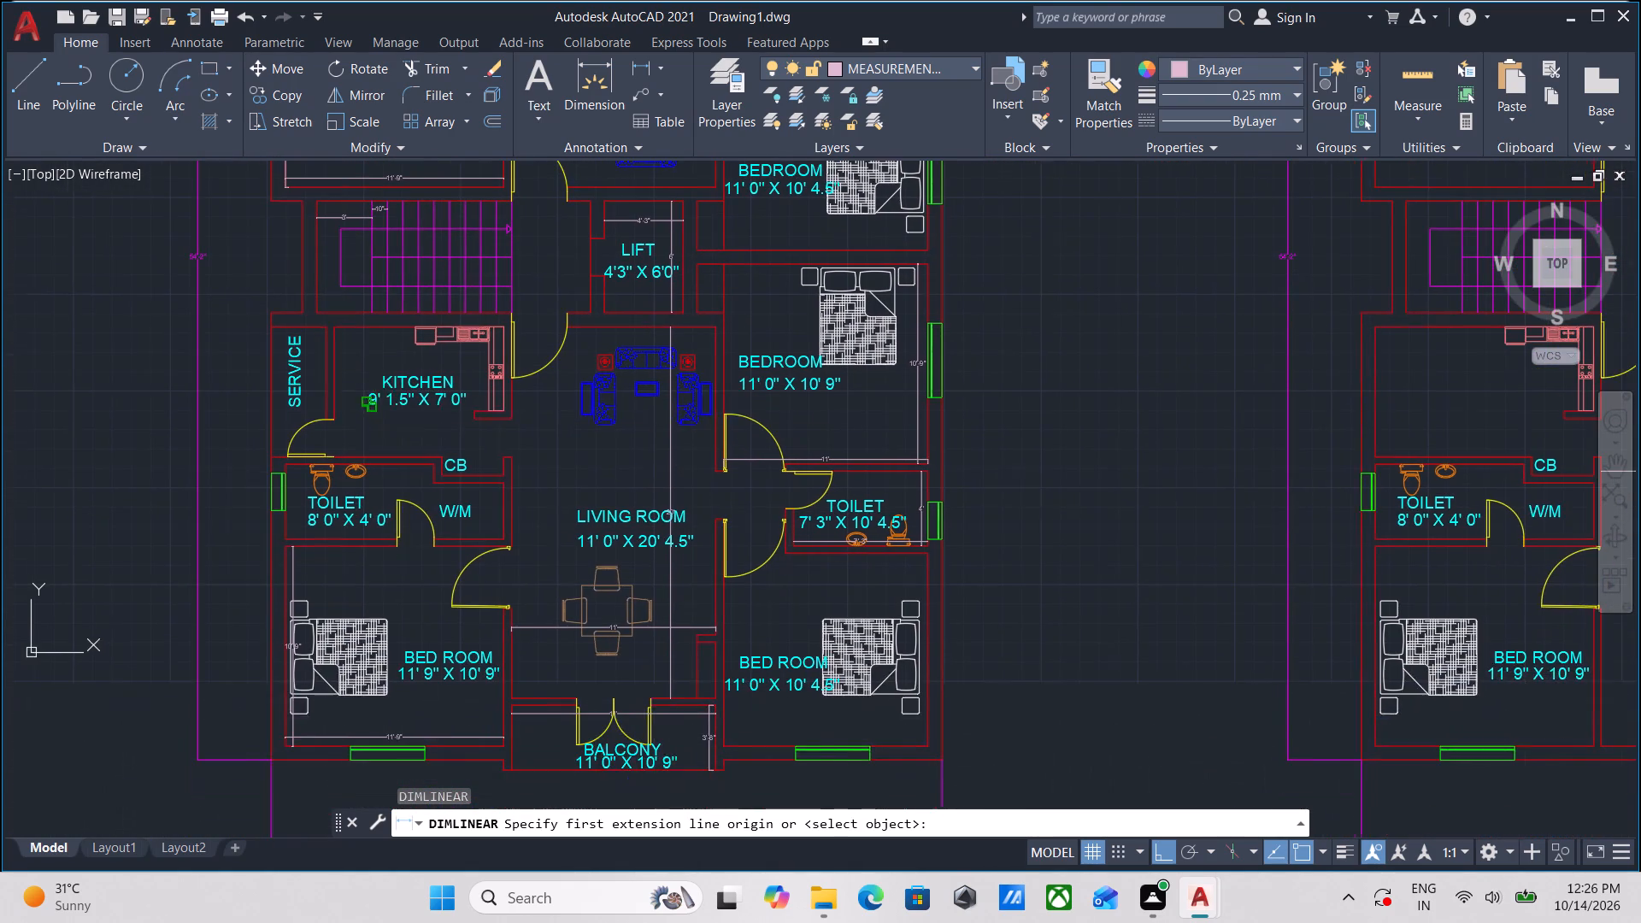
{"action": "scroll", "coordinate": [376, 552], "scroll_direction": "up", "scroll_amount": 2}
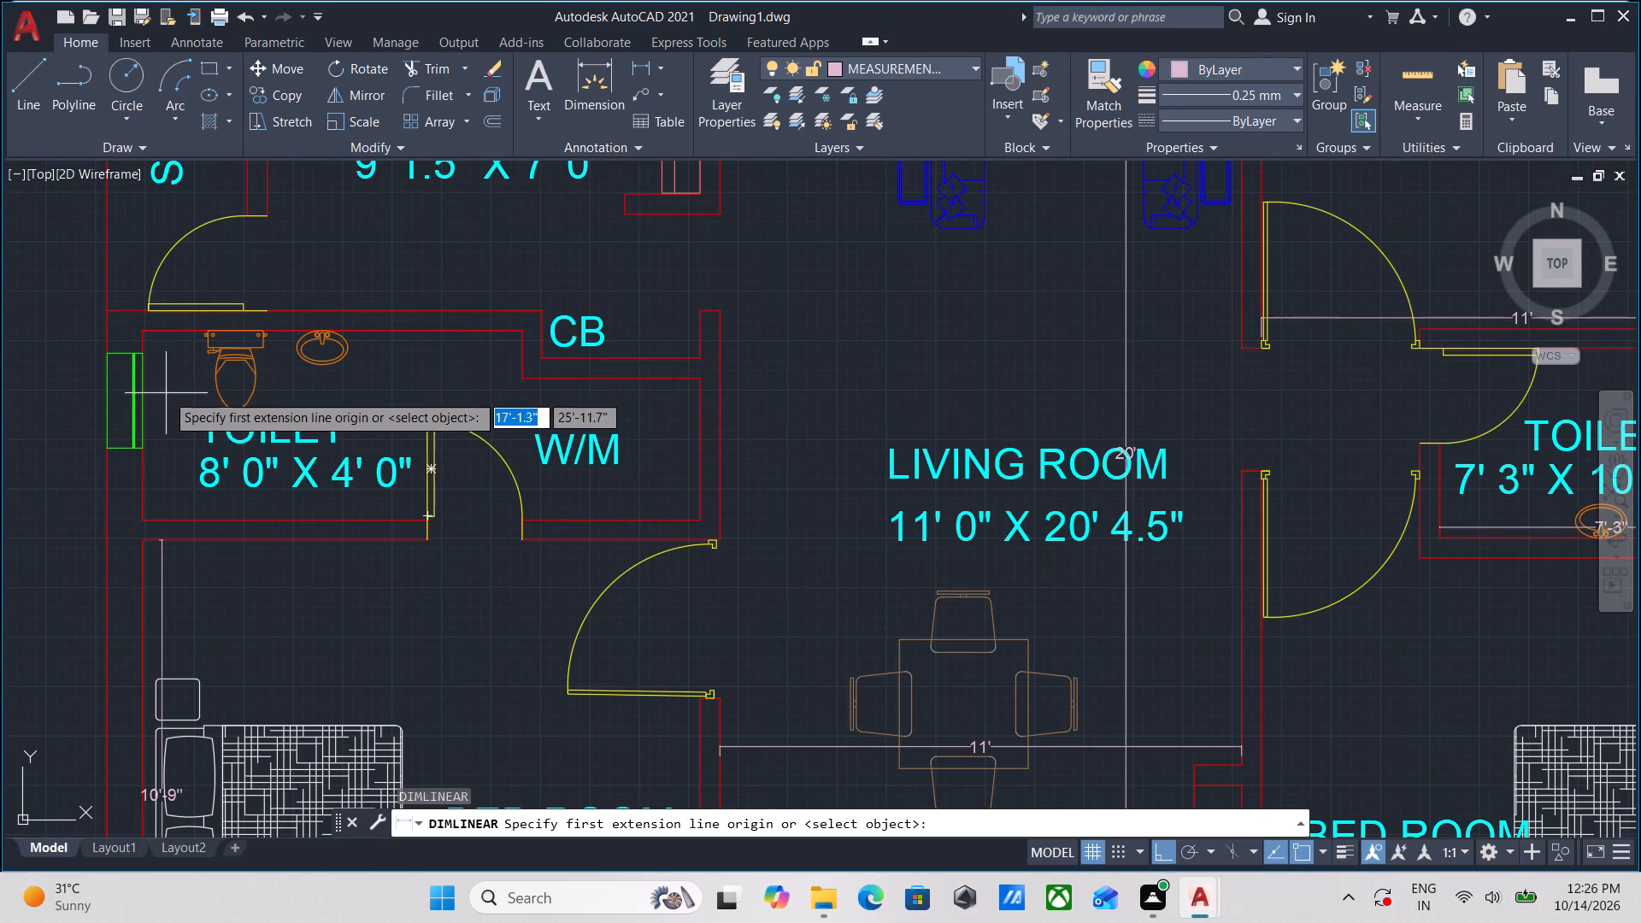
{"action": "left_click", "coordinate": [170, 330]}
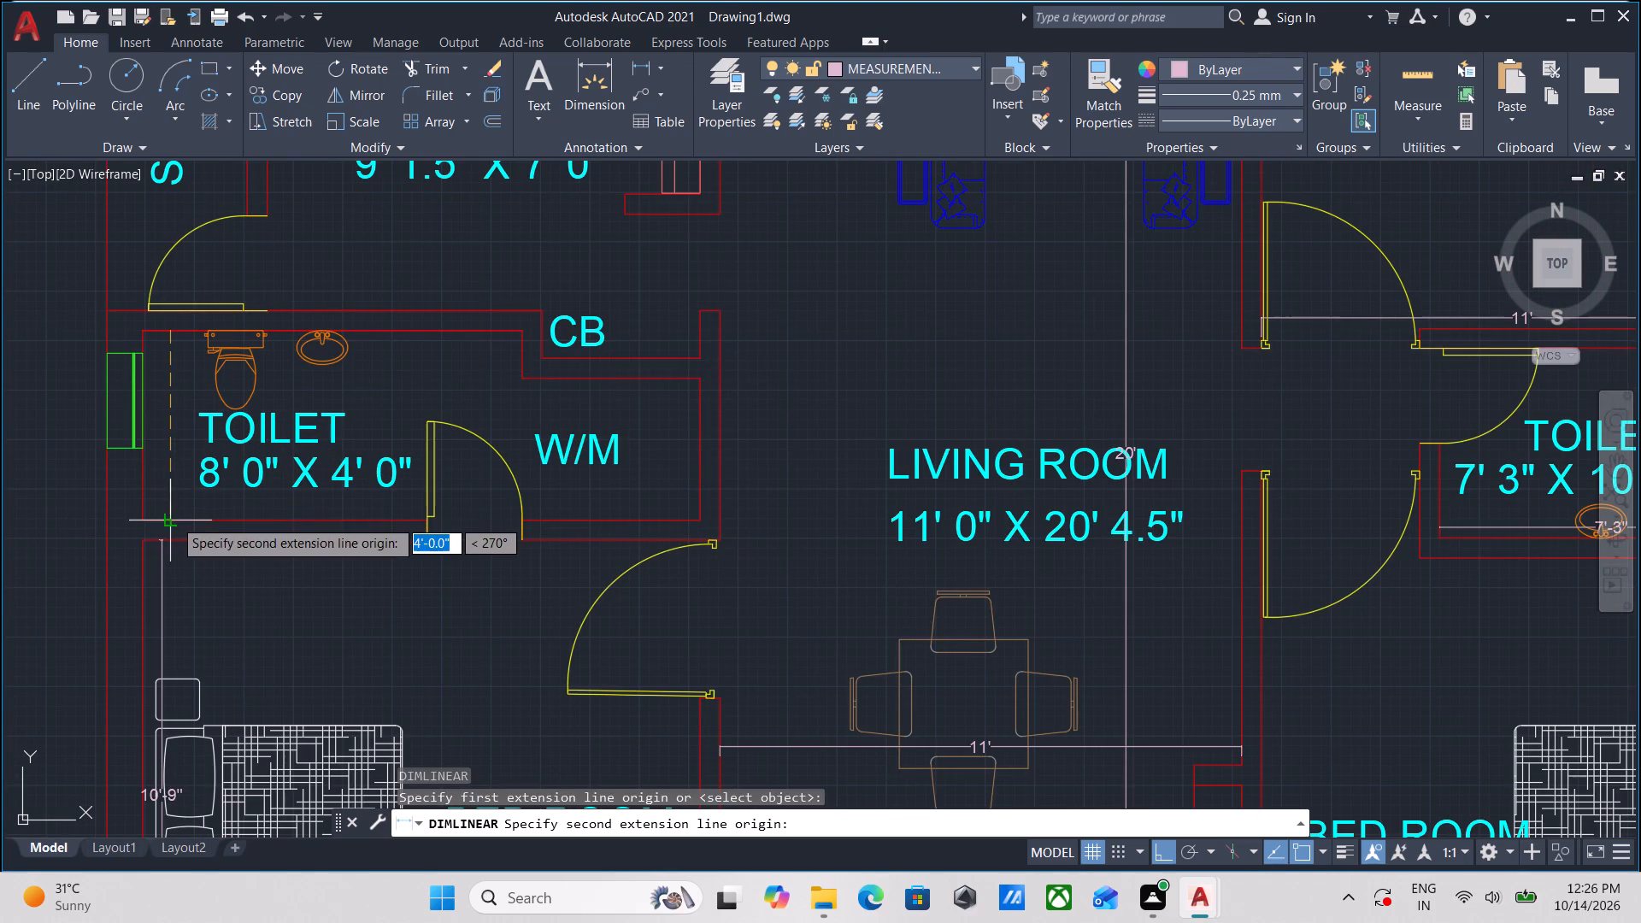
{"action": "left_click", "coordinate": [173, 520]}
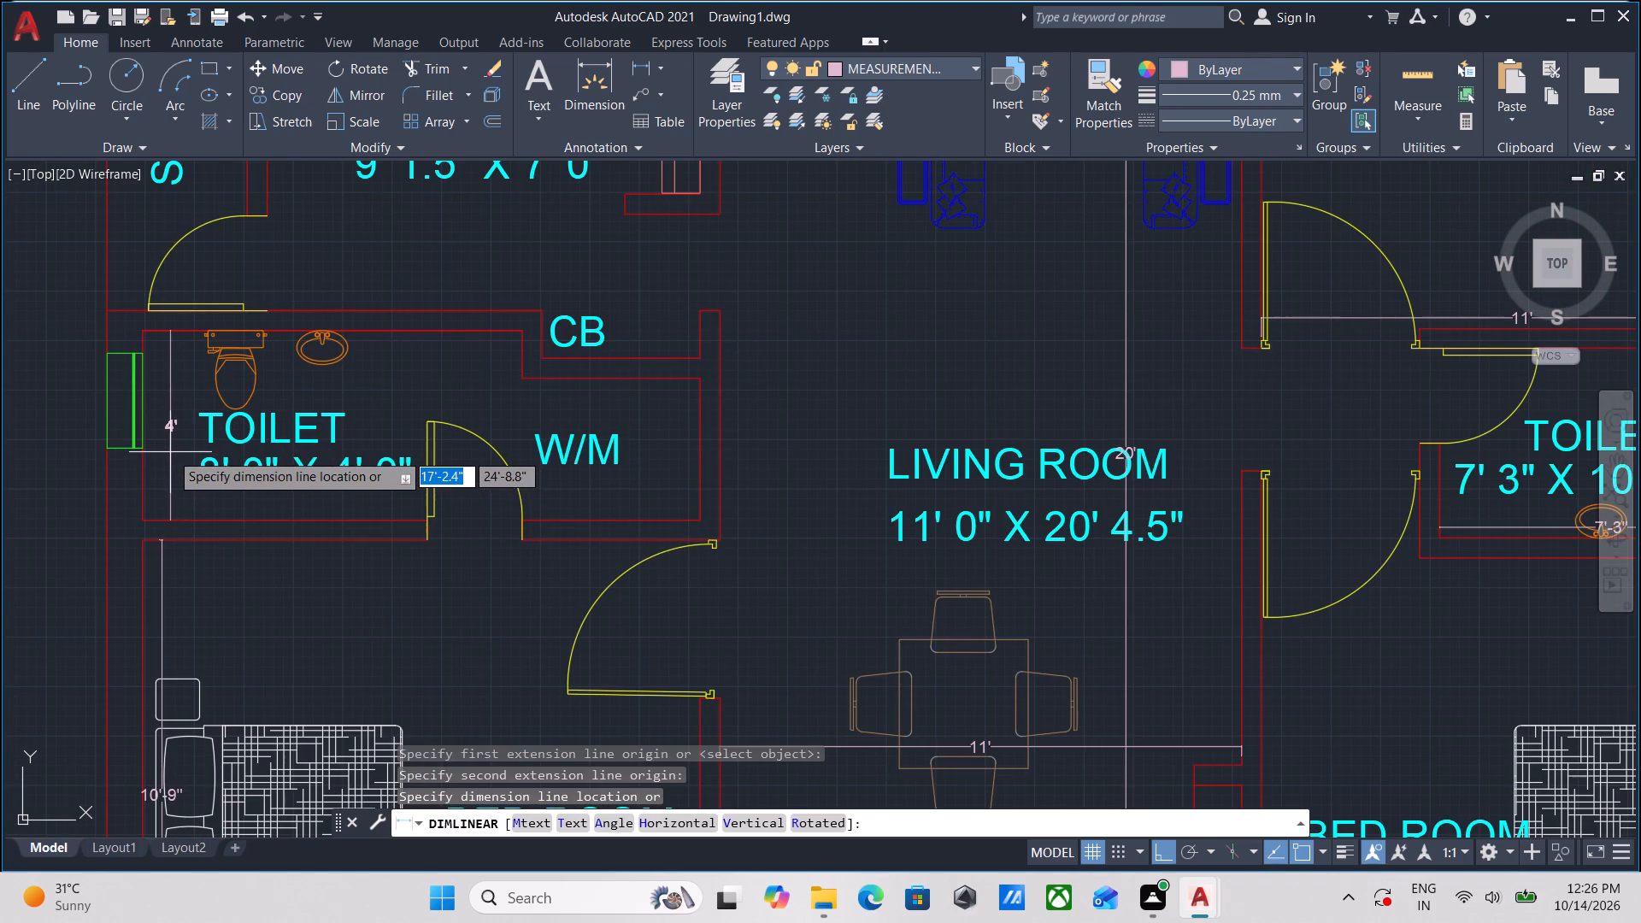
{"action": "left_click", "coordinate": [170, 452]}
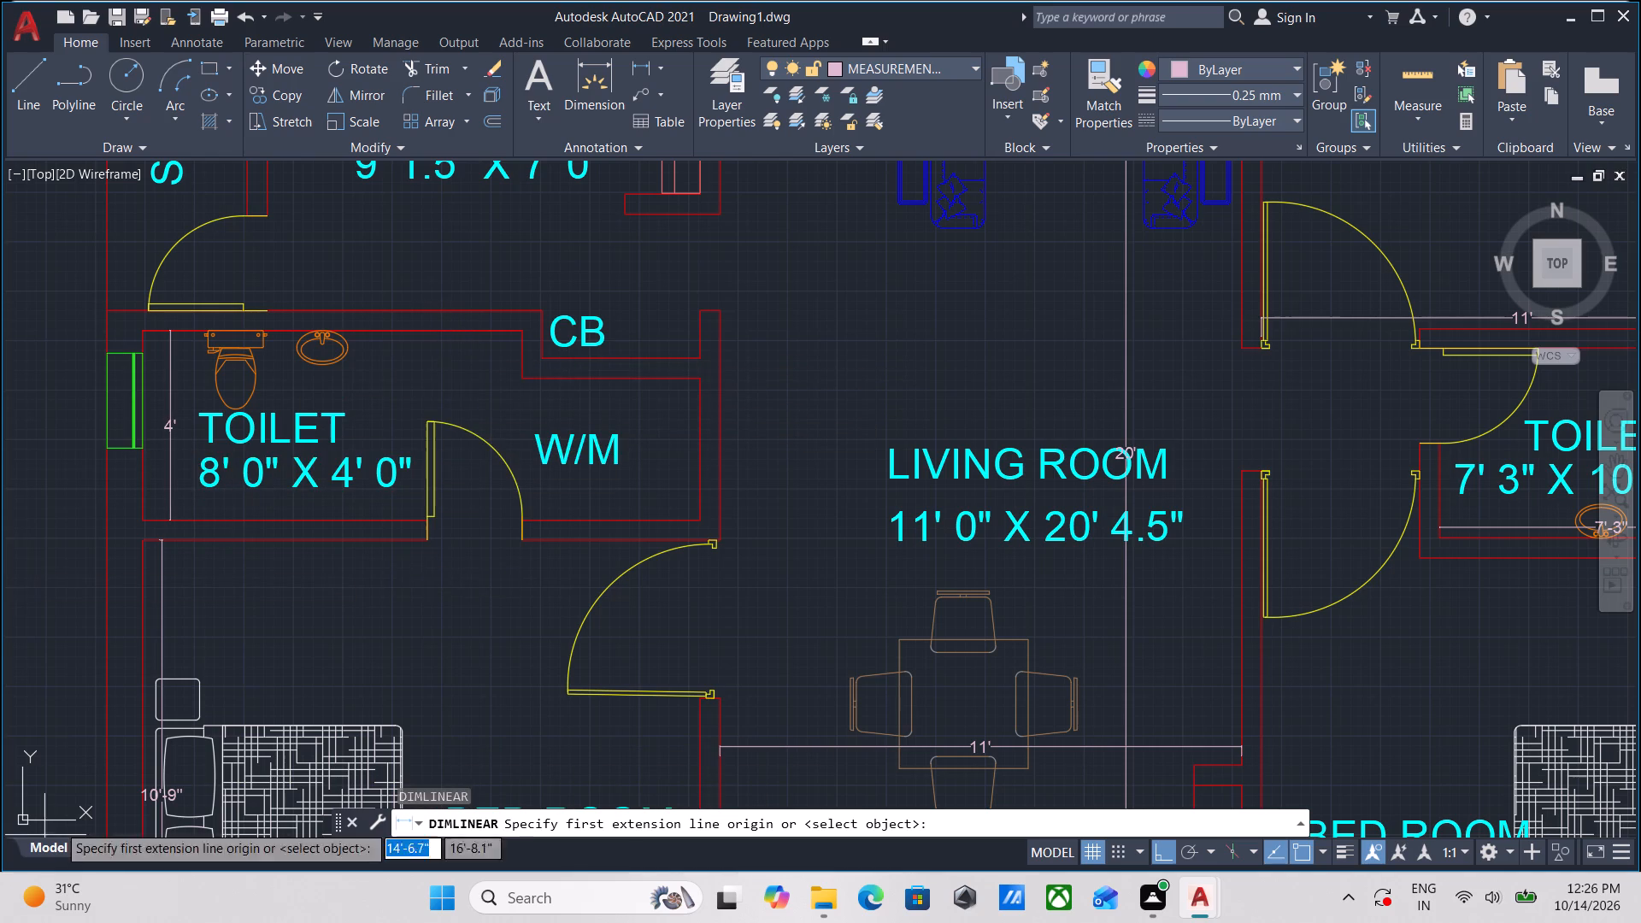
Add a horizontal linear dimension across the same TOILET, from the wall jog beside the CB to the left wall face, below the upper wall.
{"action": "left_click", "coordinate": [525, 353]}
{"action": "middle_click_drag", "start_coordinate": [268, 356], "coordinate": [456, 368]}
{"action": "scroll", "coordinate": [373, 371], "scroll_direction": "up", "scroll_amount": 2}
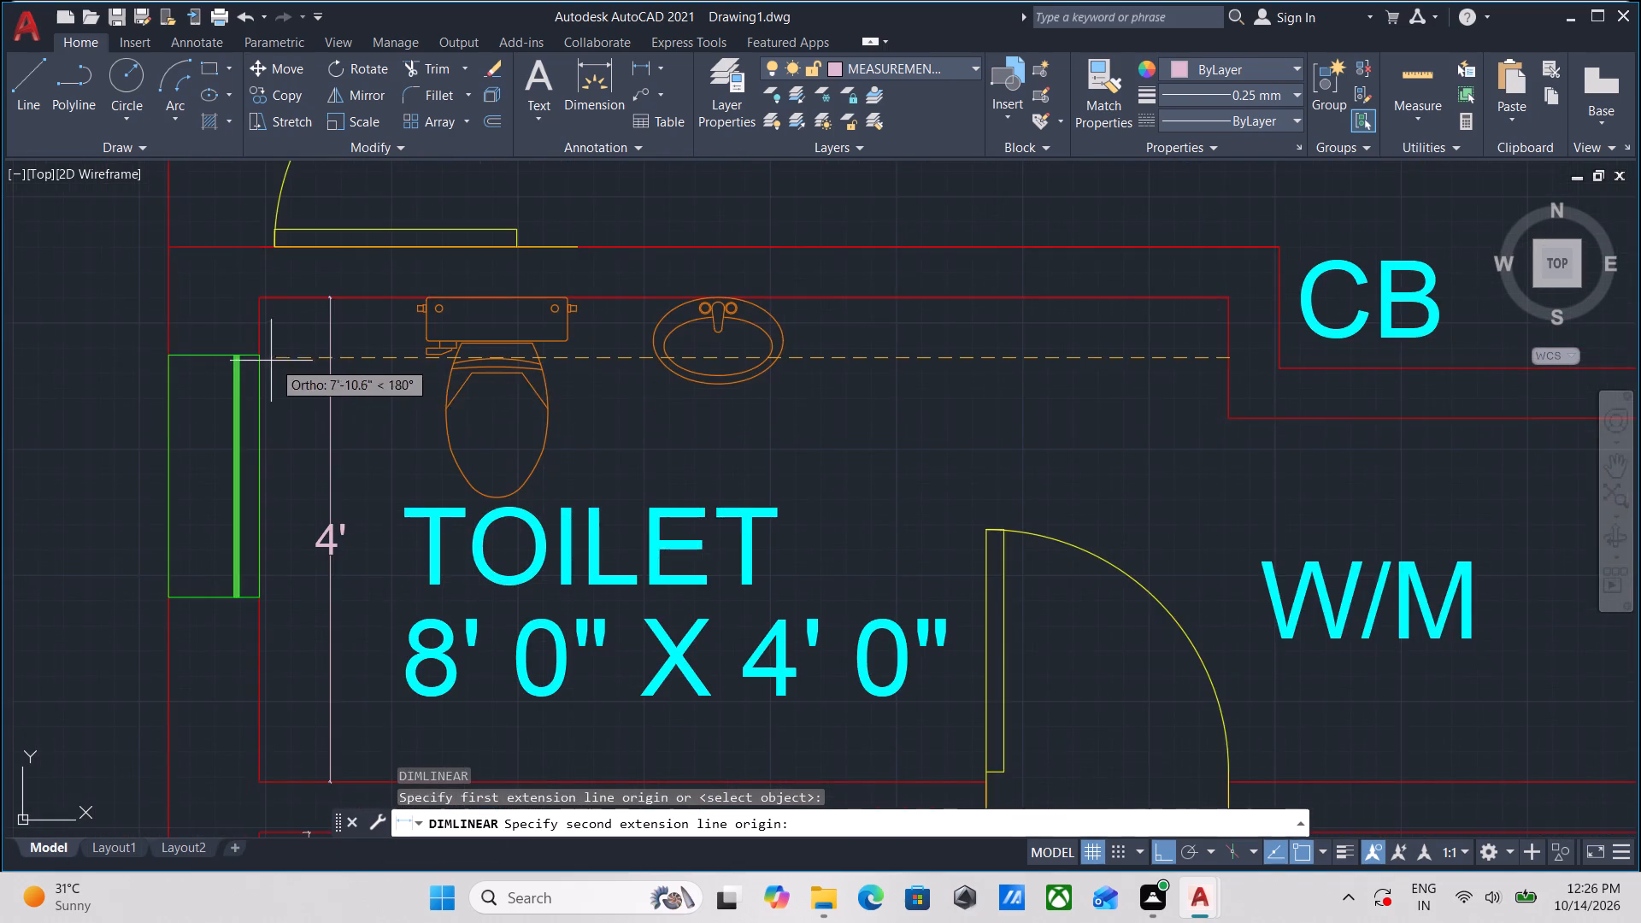
{"action": "scroll", "coordinate": [260, 362], "scroll_direction": "up", "scroll_amount": 2}
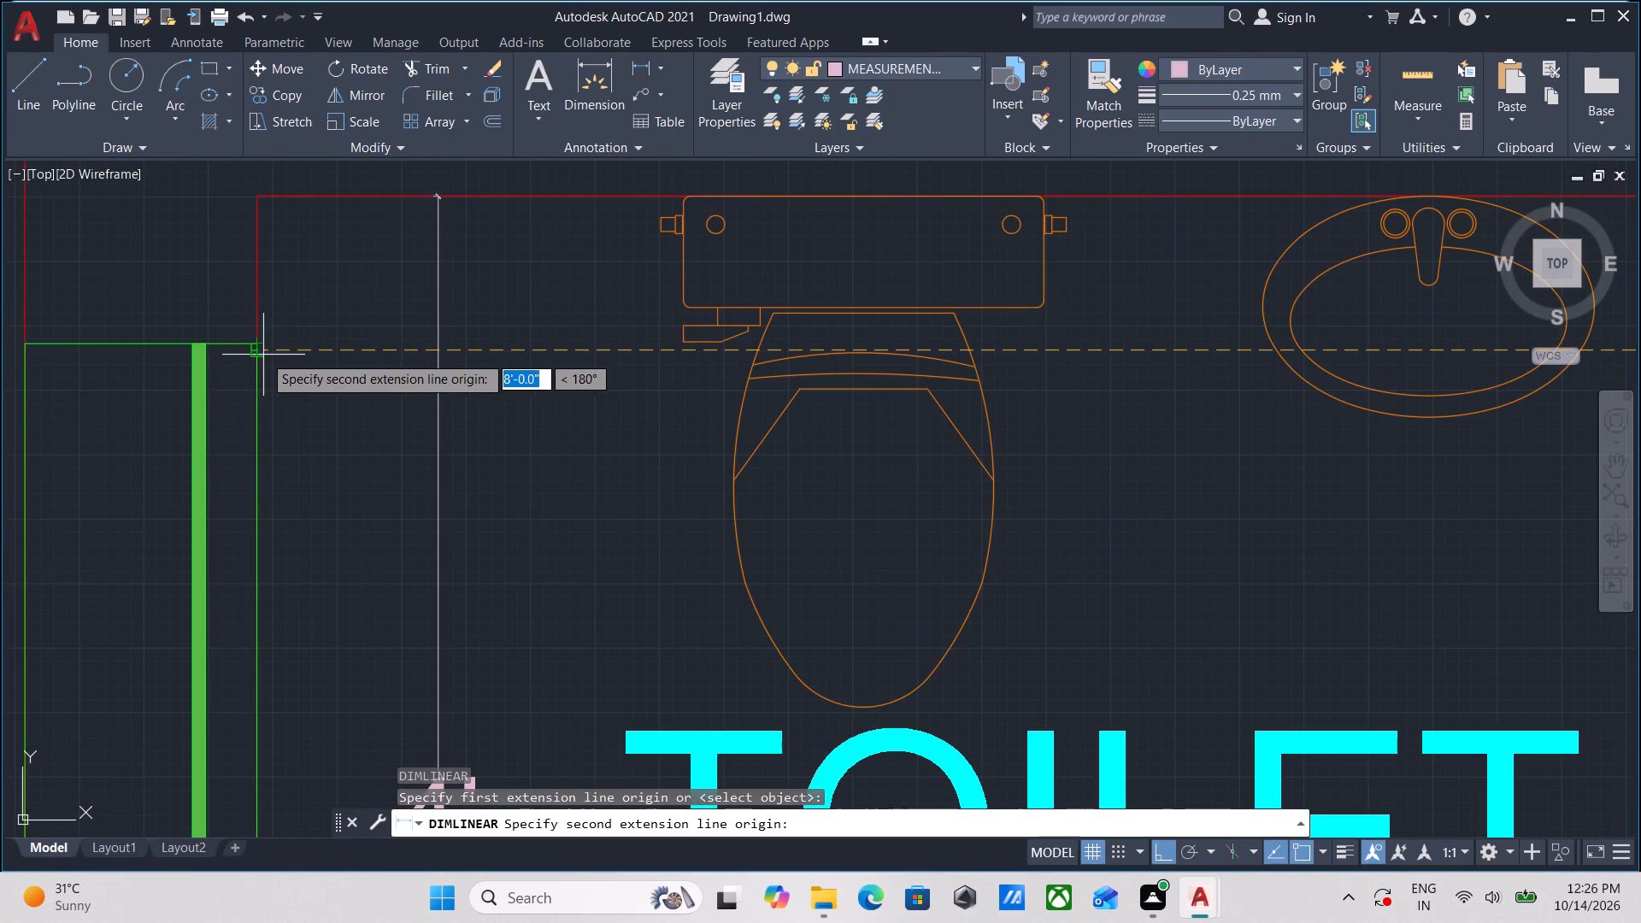
{"action": "left_click", "coordinate": [260, 350]}
{"action": "scroll", "coordinate": [798, 356], "scroll_direction": "down", "scroll_amount": 1}
{"action": "scroll", "coordinate": [1063, 357], "scroll_direction": "down", "scroll_amount": 1}
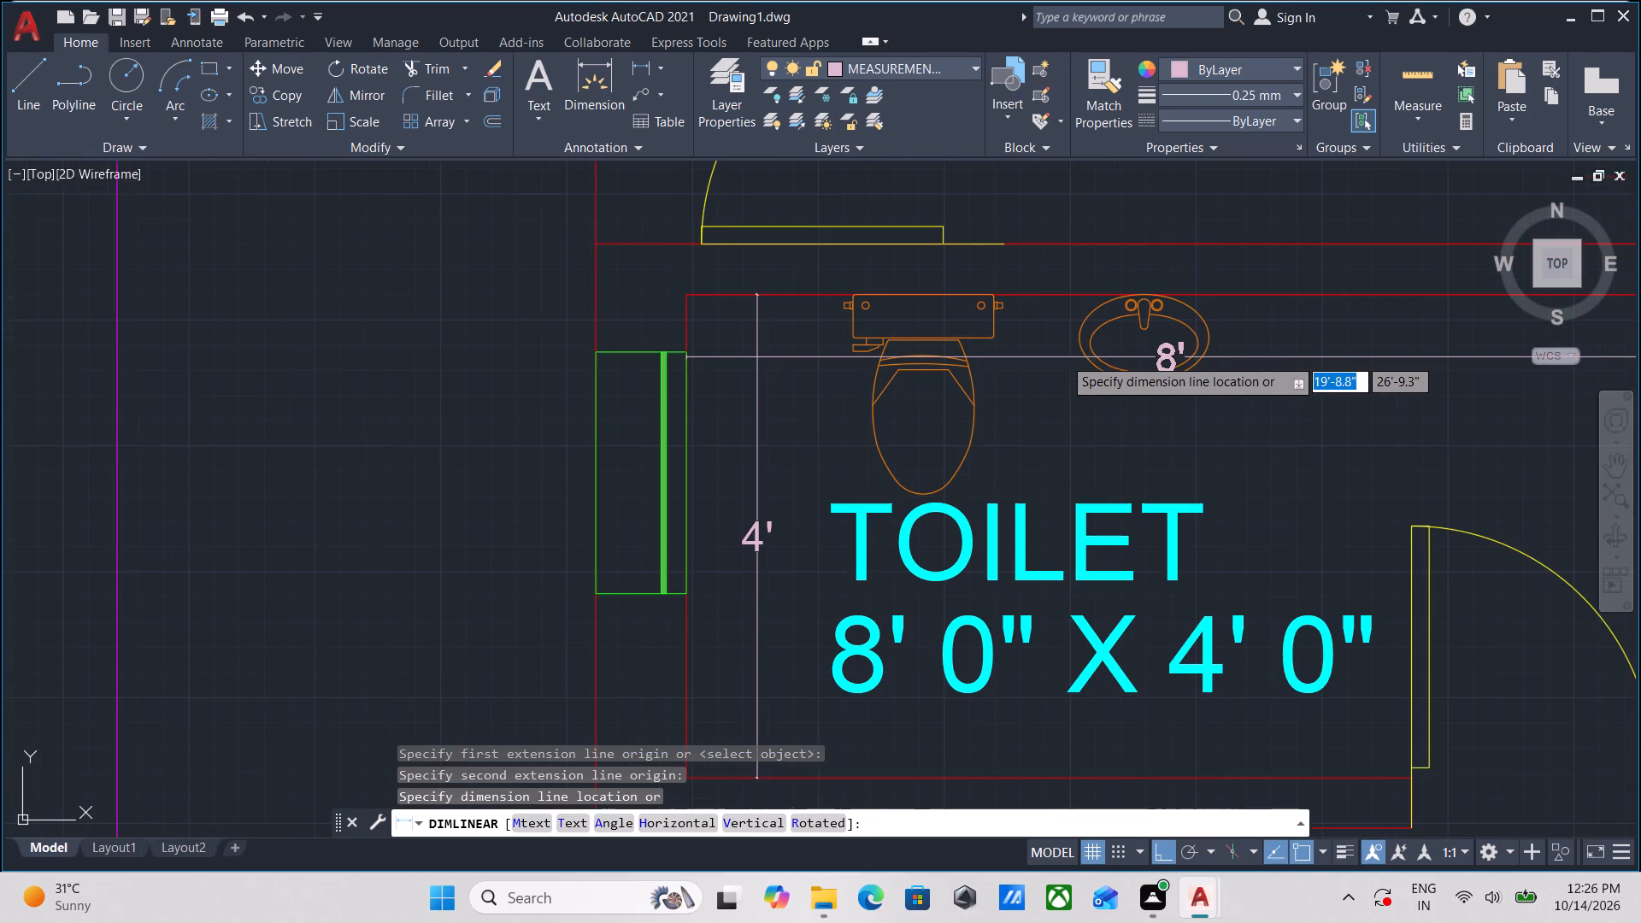
{"action": "left_click", "coordinate": [1063, 346]}
Review the left plan's lower-flat rooms, right-side TOILET and BEDROOM, and lift area for dimension coverage, comparing with the right plan.
{"action": "scroll", "coordinate": [1132, 429], "scroll_direction": "down", "scroll_amount": 1}
{"action": "middle_click_drag", "start_coordinate": [1132, 429], "coordinate": [972, 326]}
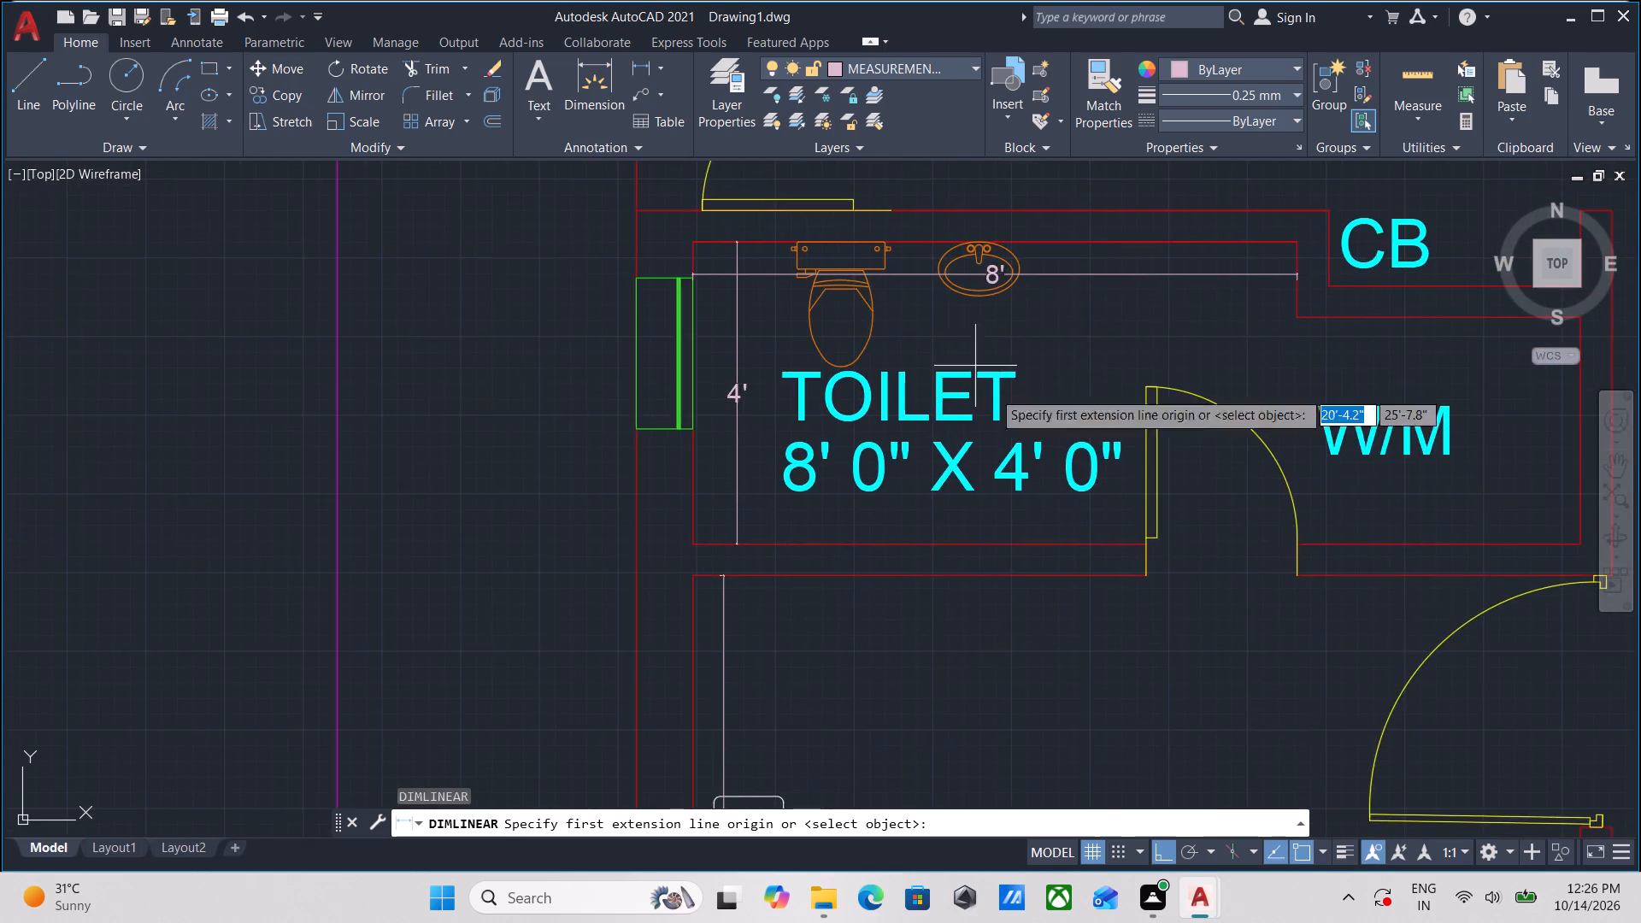
{"action": "scroll", "coordinate": [1109, 598], "scroll_direction": "down", "scroll_amount": 2}
{"action": "middle_click_drag", "start_coordinate": [1109, 611], "coordinate": [905, 301]}
{"action": "middle_click_drag", "start_coordinate": [886, 335], "coordinate": [582, 353]}
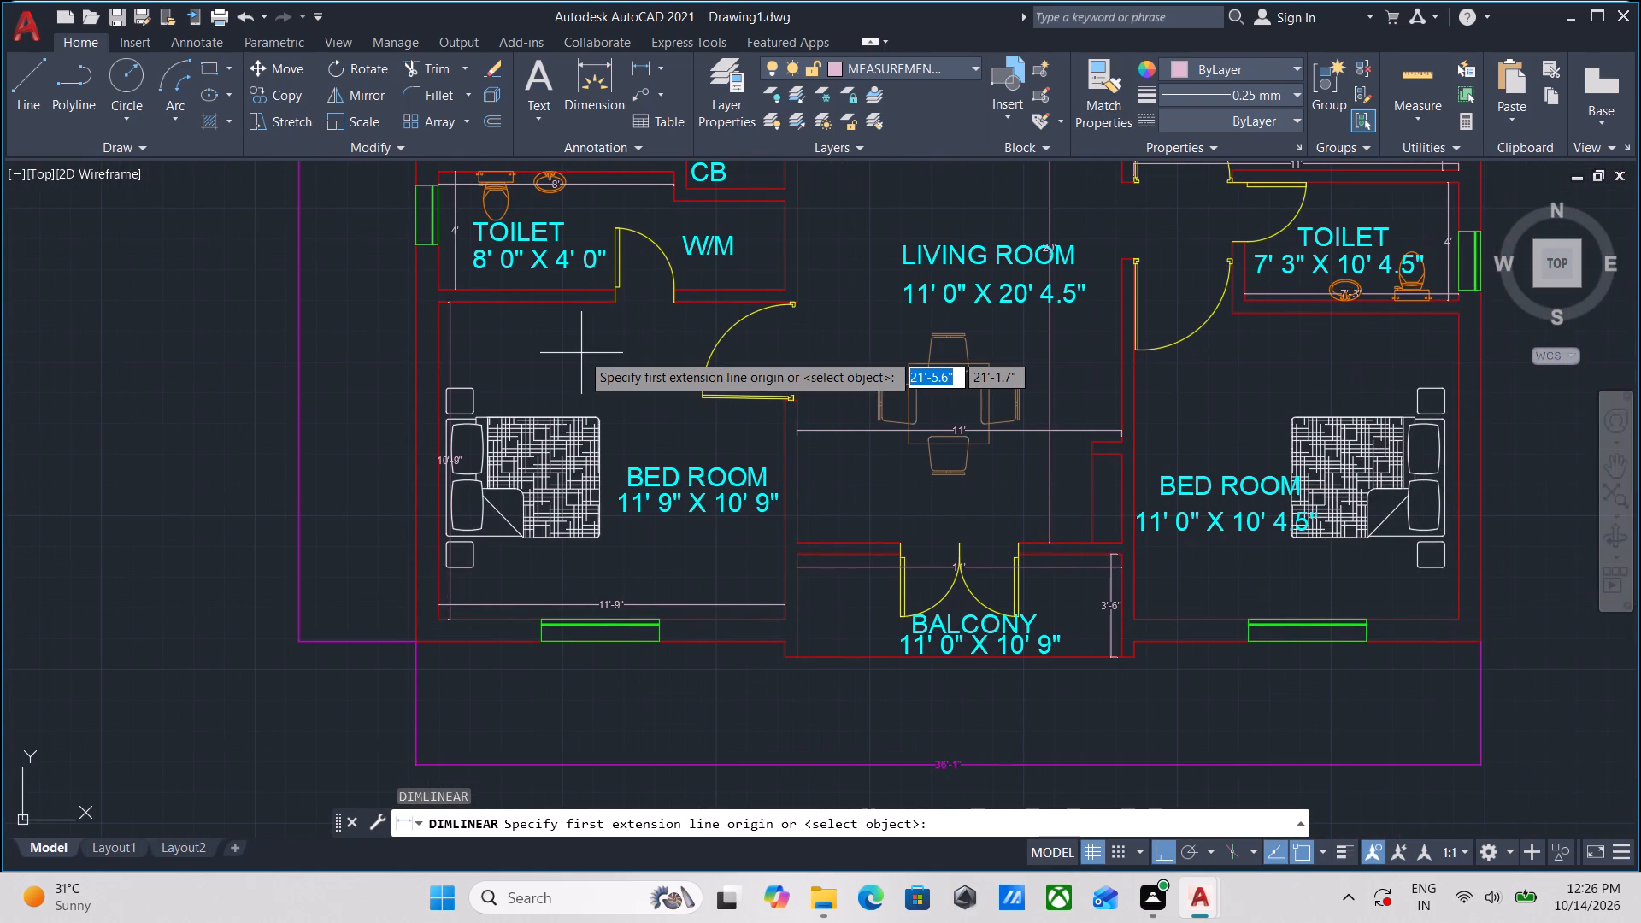
{"action": "middle_click_drag", "start_coordinate": [1203, 391], "coordinate": [820, 708]}
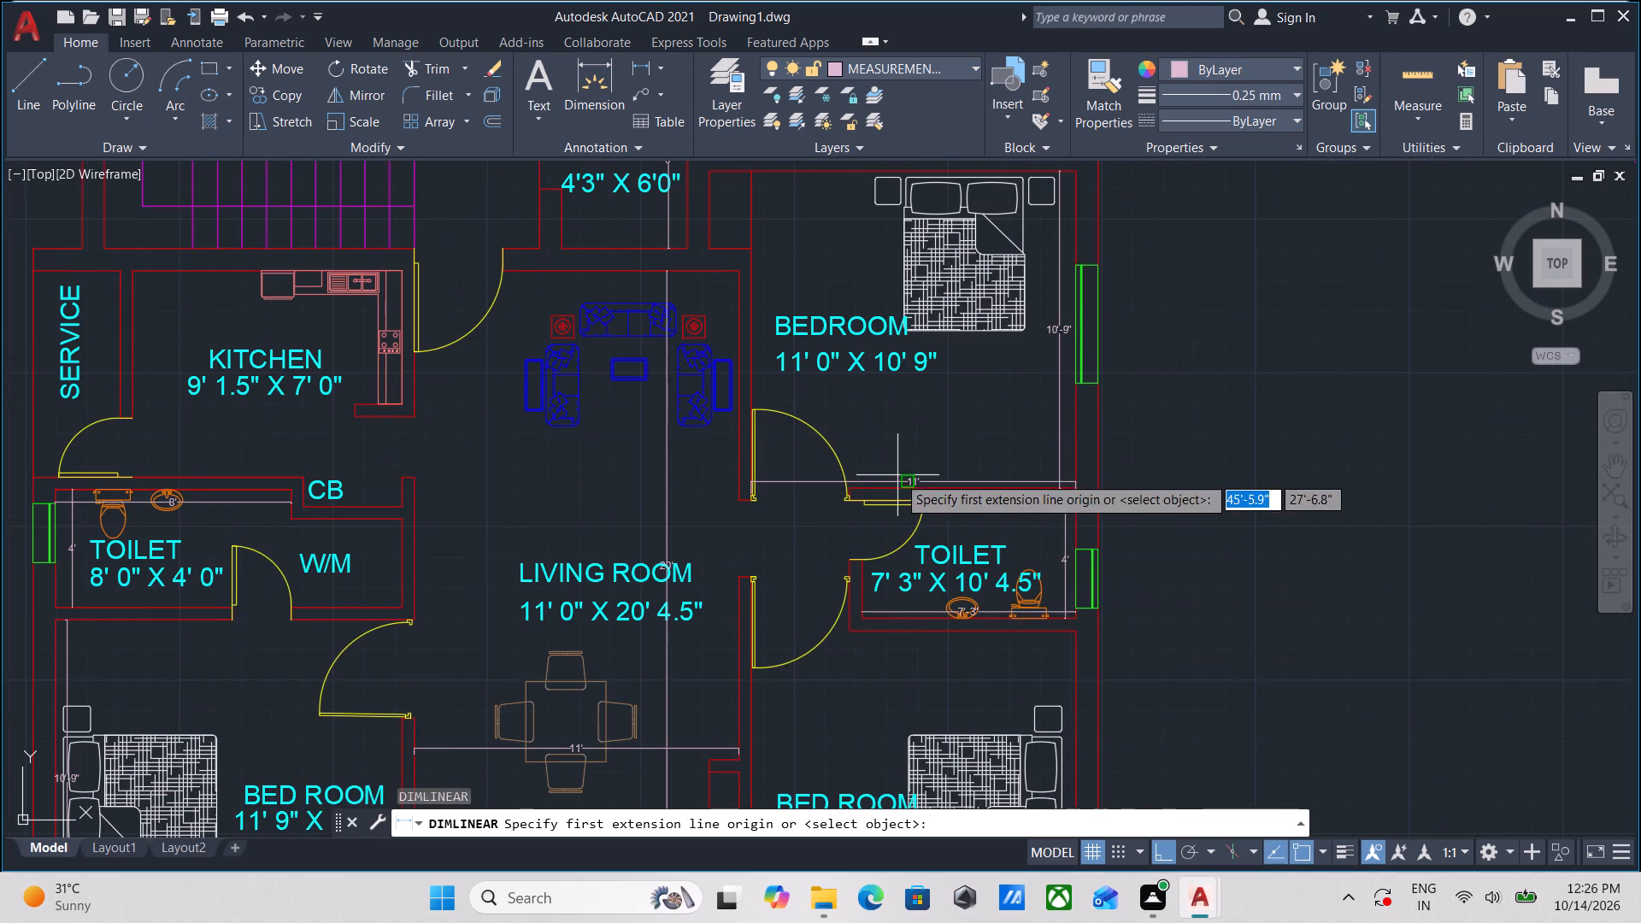
{"action": "scroll", "coordinate": [1030, 552], "scroll_direction": "up", "scroll_amount": 2}
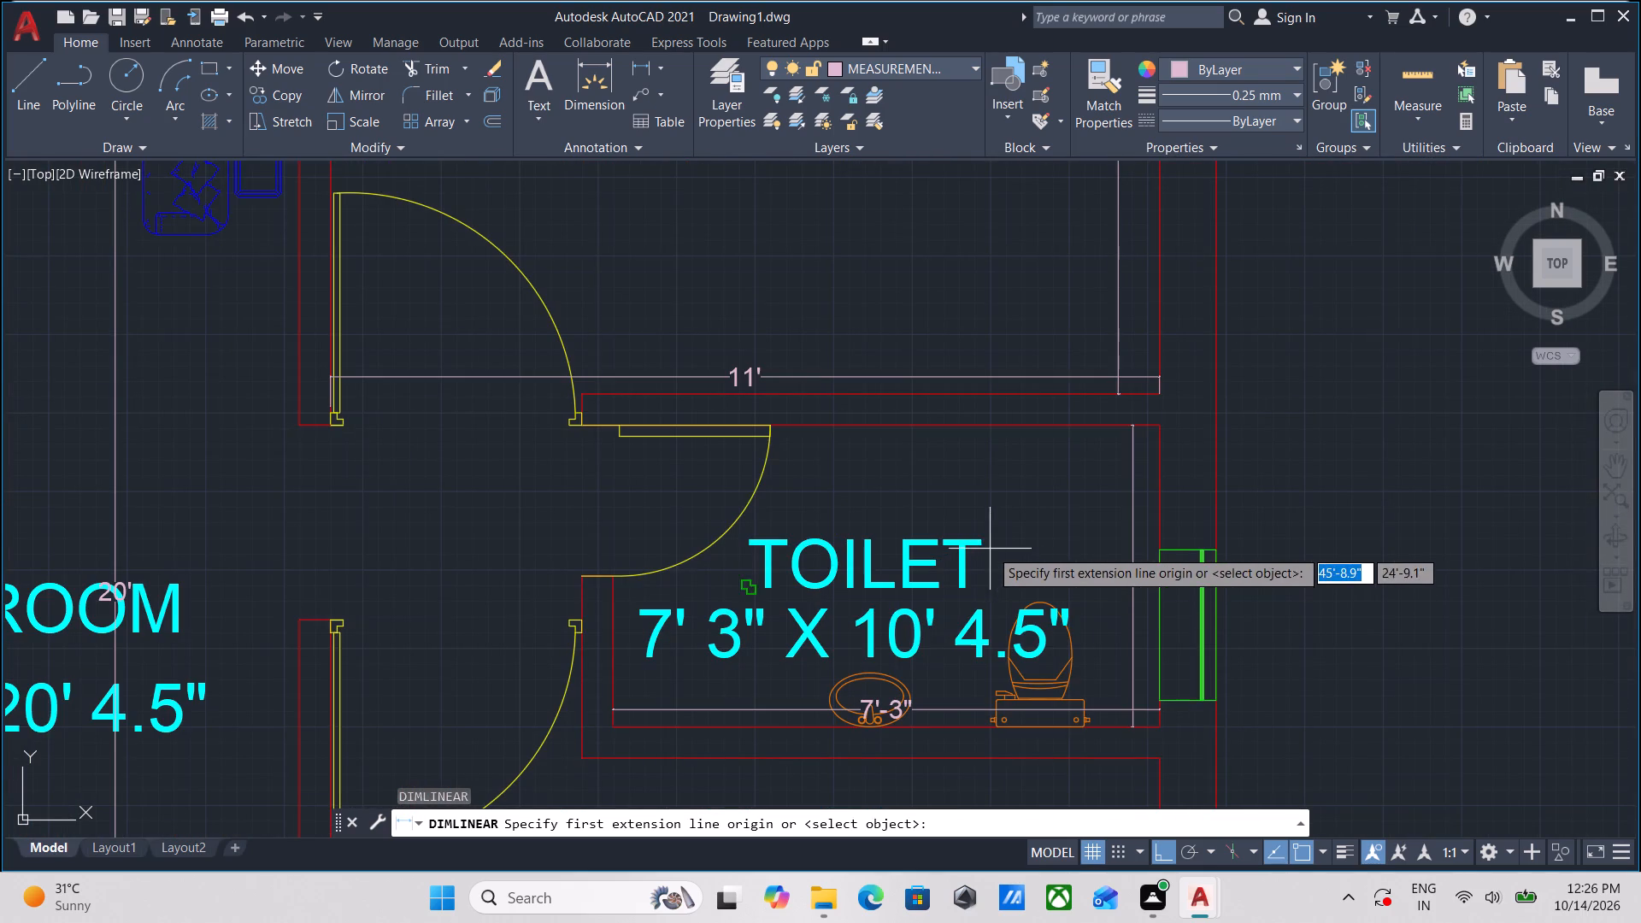
{"action": "scroll", "coordinate": [998, 503], "scroll_direction": "down", "scroll_amount": 1}
{"action": "middle_click_drag", "start_coordinate": [998, 503], "coordinate": [1006, 588]}
{"action": "scroll", "coordinate": [832, 397], "scroll_direction": "down", "scroll_amount": 1}
{"action": "middle_click_drag", "start_coordinate": [832, 397], "coordinate": [857, 606]}
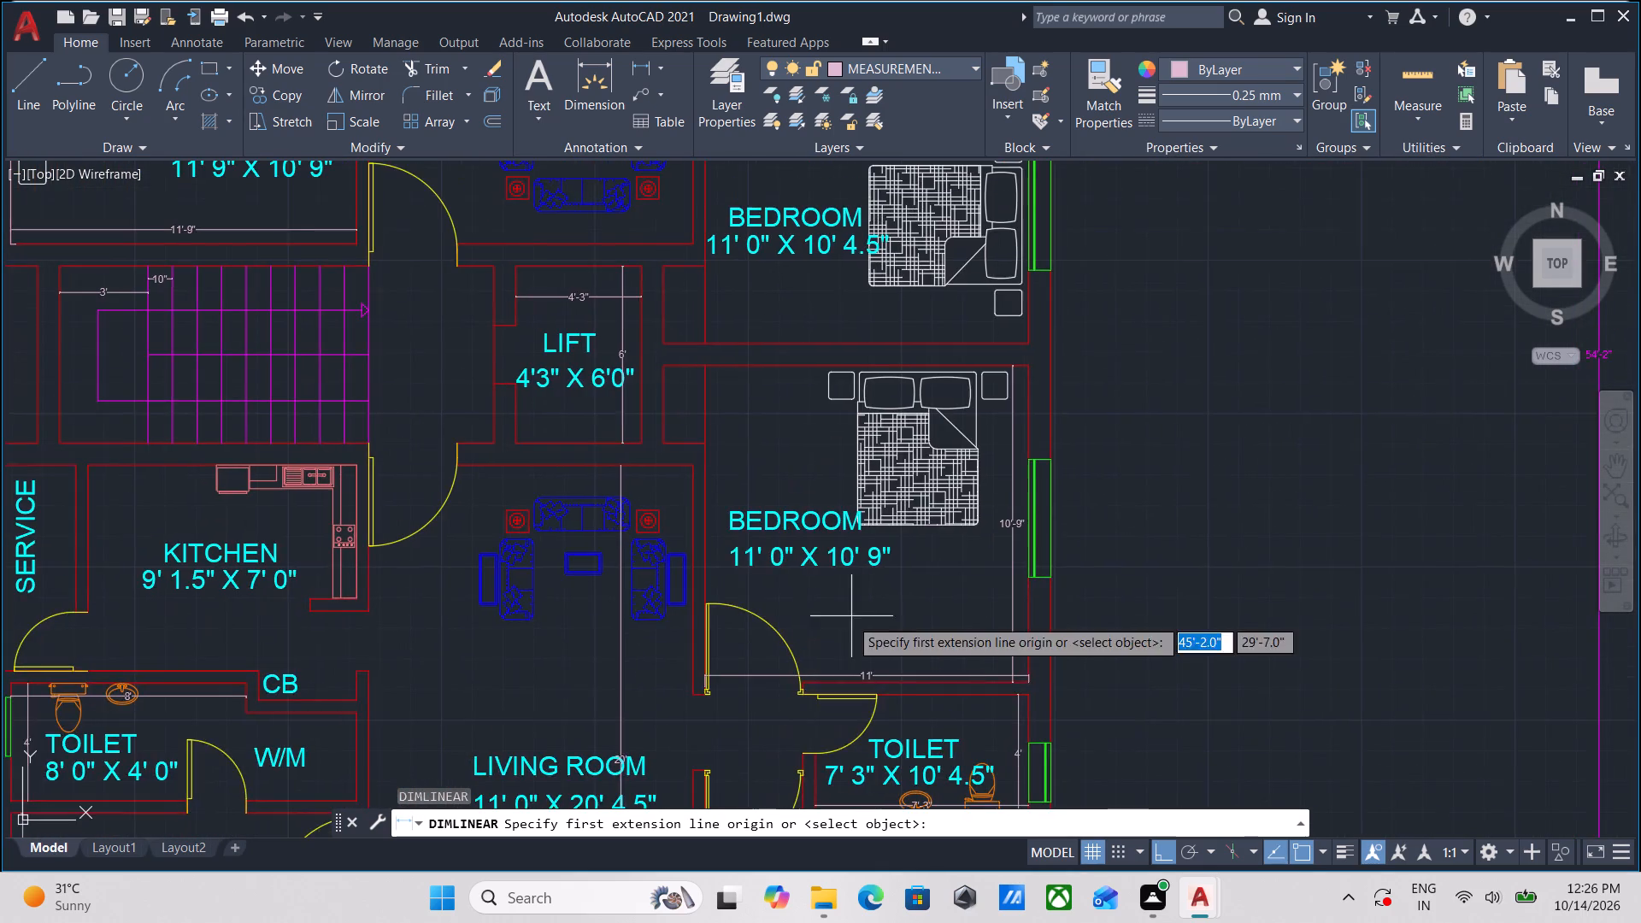
{"action": "scroll", "coordinate": [674, 501], "scroll_direction": "down", "scroll_amount": 2}
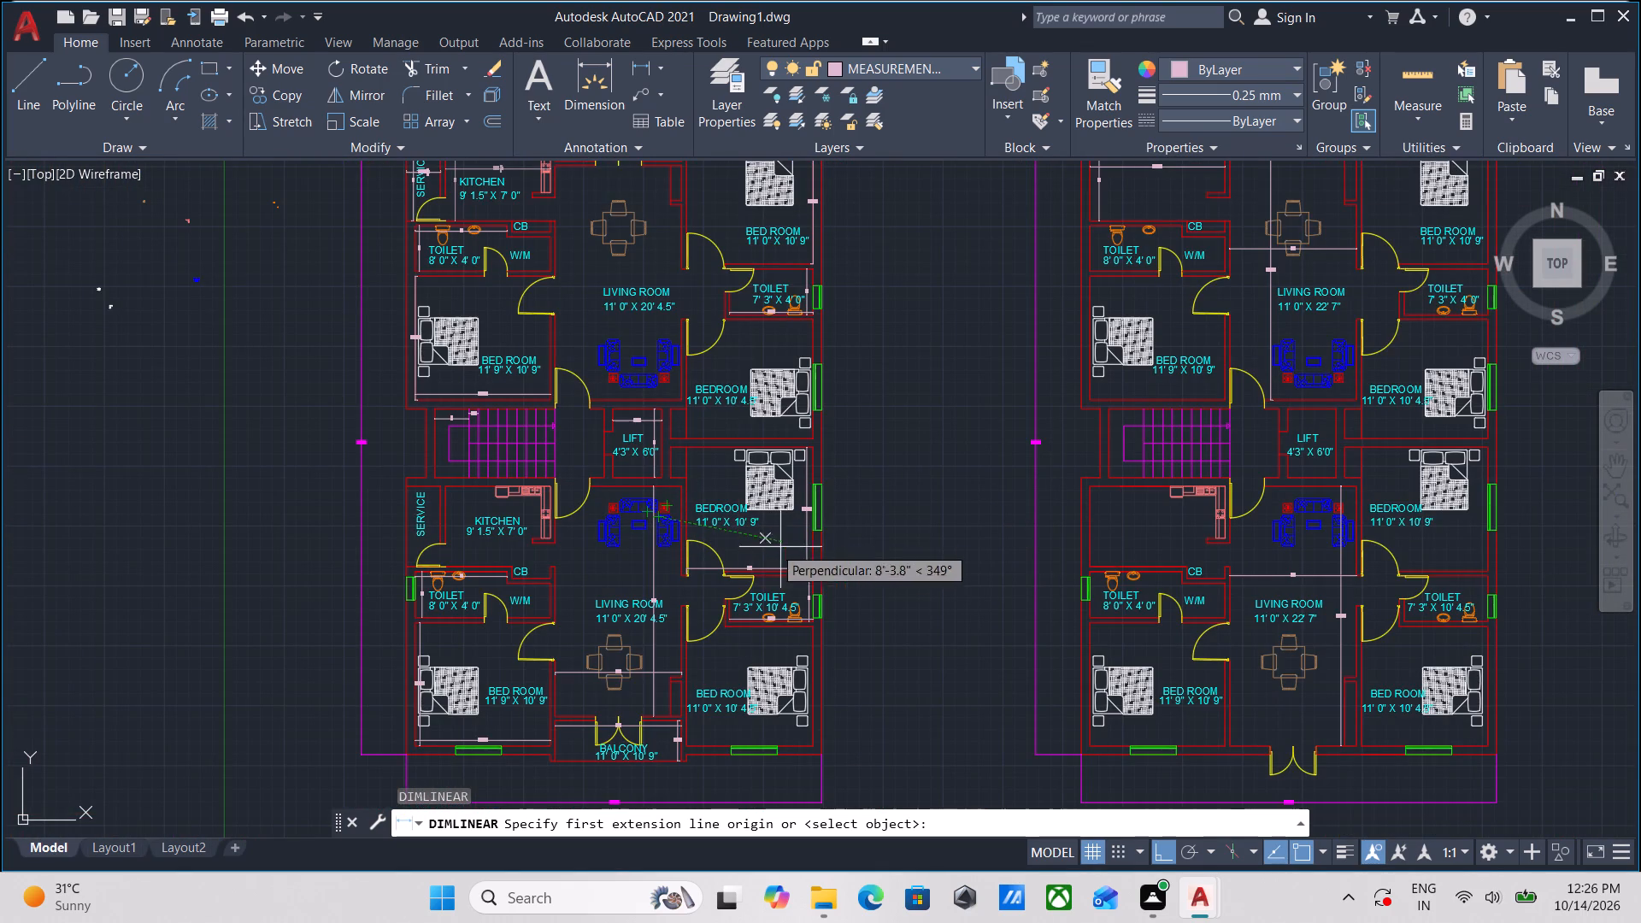
{"action": "scroll", "coordinate": [862, 579], "scroll_direction": "down", "scroll_amount": 2}
{"action": "scroll", "coordinate": [862, 579], "scroll_direction": "up", "scroll_amount": 2}
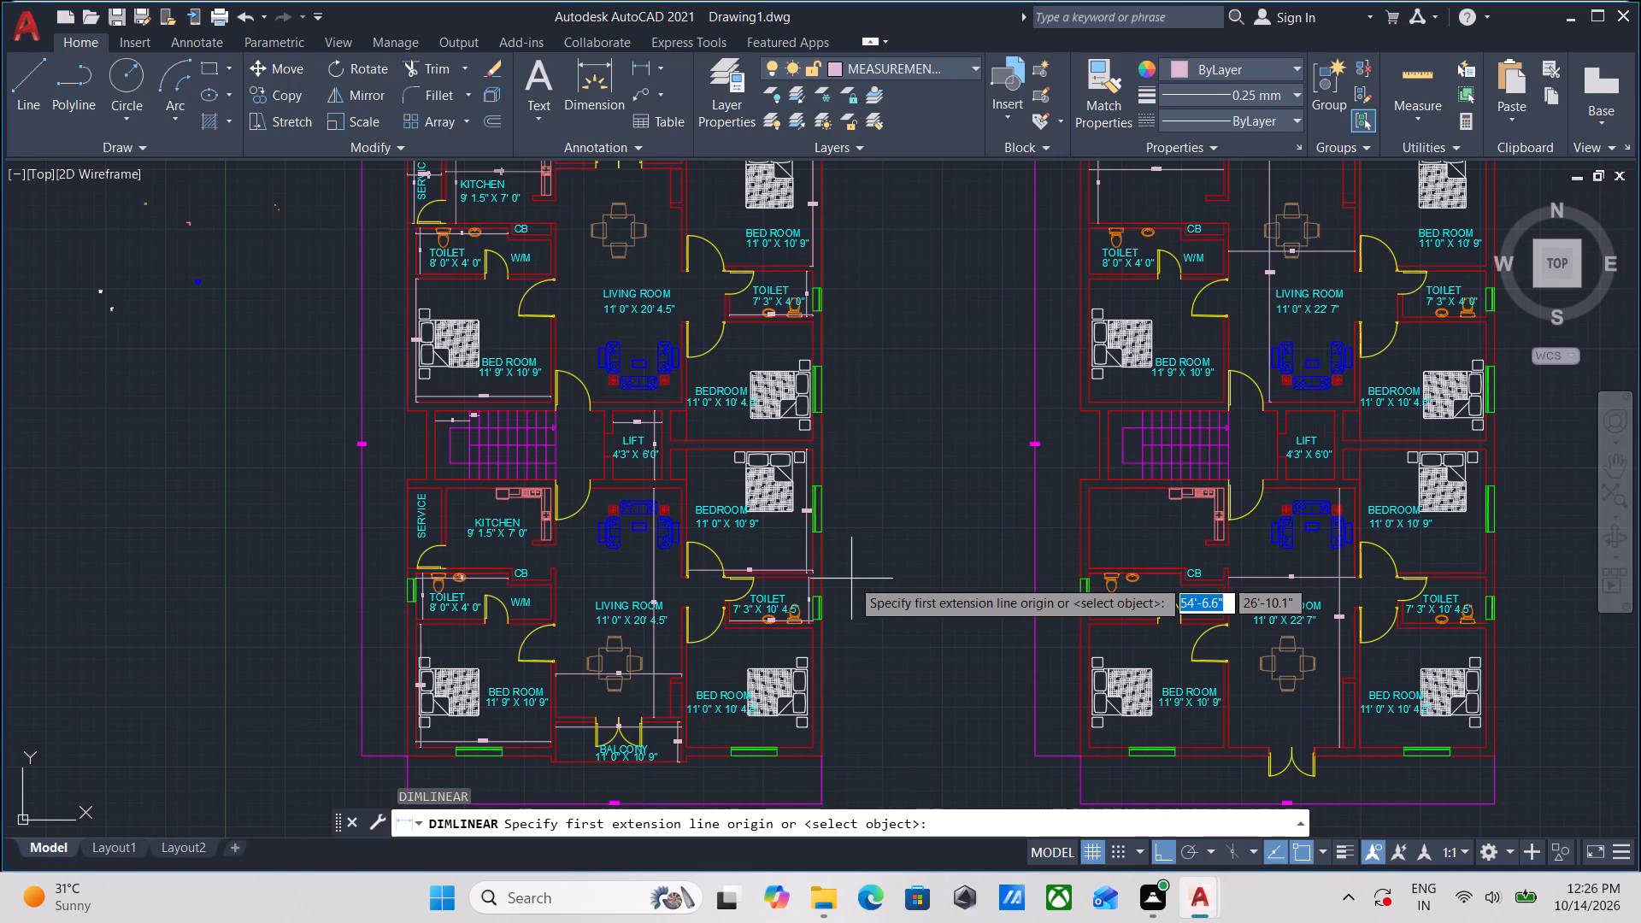
{"action": "scroll", "coordinate": [846, 585], "scroll_direction": "up", "scroll_amount": 3}
{"action": "scroll", "coordinate": [532, 403], "scroll_direction": "down", "scroll_amount": 2}
{"action": "middle_click_drag", "start_coordinate": [532, 392], "coordinate": [463, 586]}
{"action": "scroll", "coordinate": [673, 432], "scroll_direction": "down", "scroll_amount": 1}
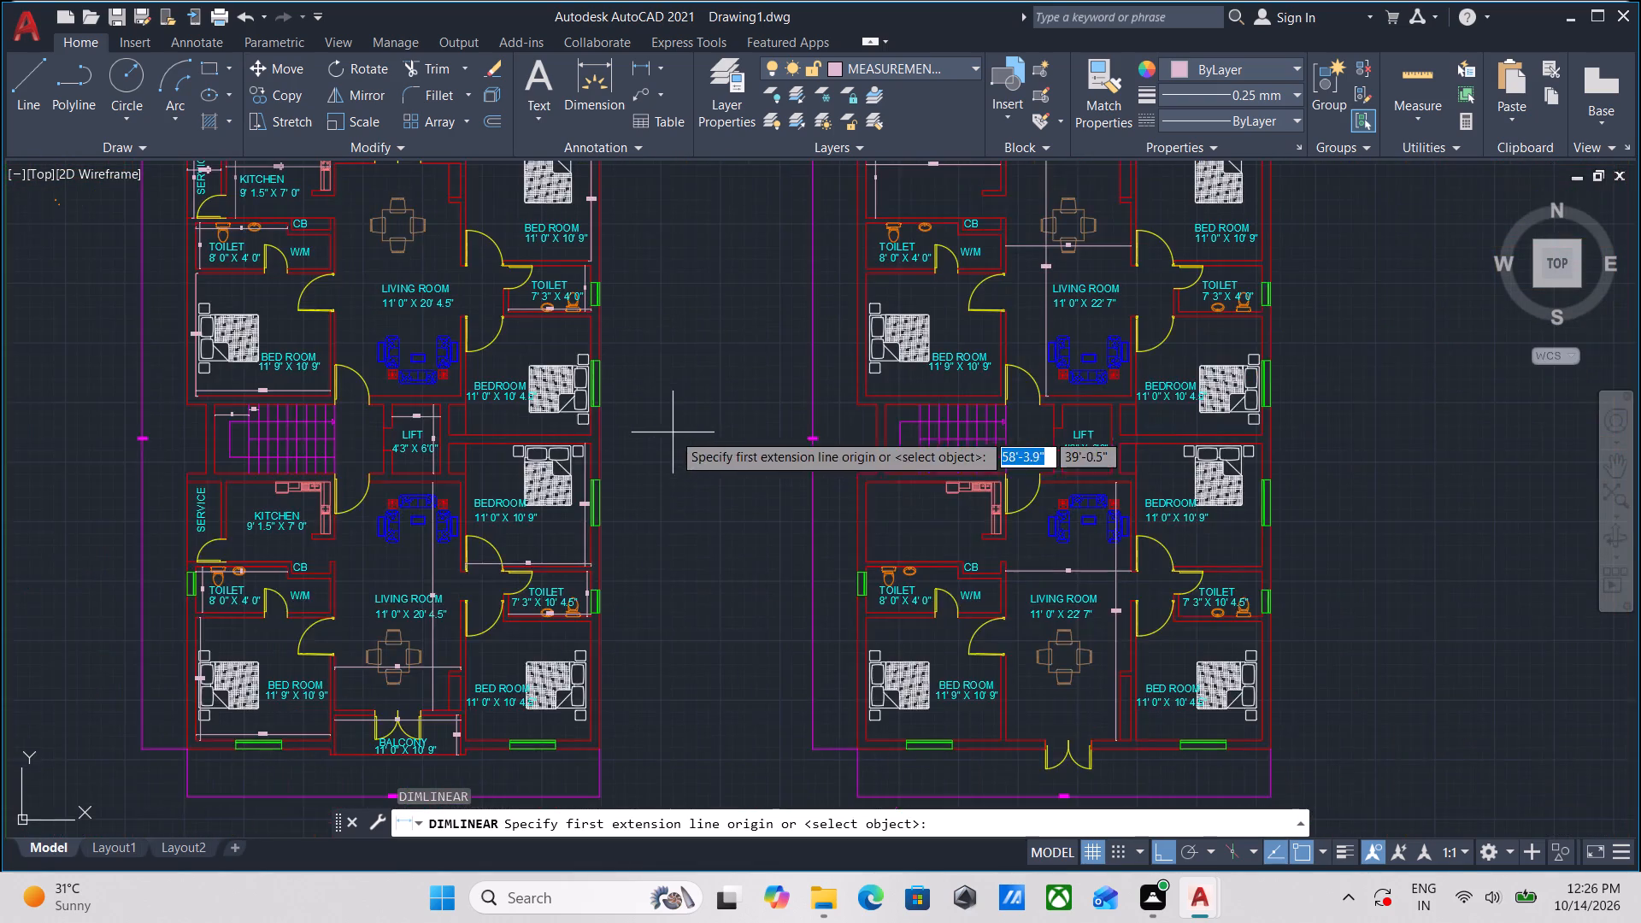
Add a vertical linear dimension in the right plan's upper-flat left TOILET, from upper wall face to lower wall face, near its left wall.
{"action": "middle_click_drag", "start_coordinate": [673, 432], "coordinate": [431, 541]}
{"action": "middle_click_drag", "start_coordinate": [431, 541], "coordinate": [485, 592]}
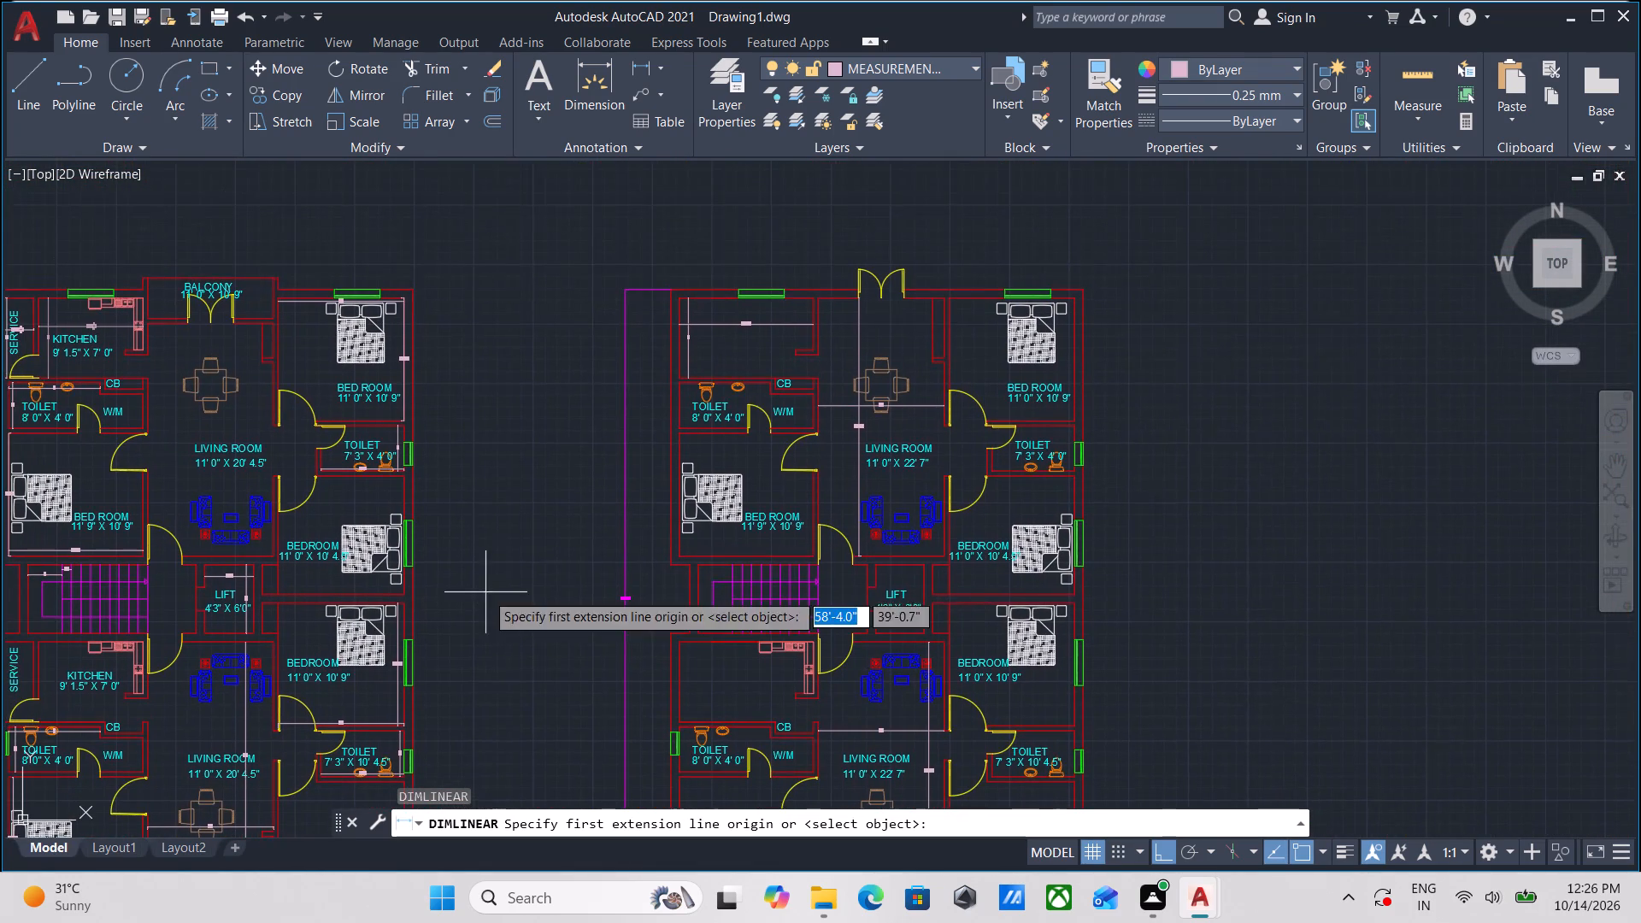
{"action": "scroll", "coordinate": [744, 385], "scroll_direction": "up", "scroll_amount": 3}
{"action": "scroll", "coordinate": [608, 389], "scroll_direction": "up", "scroll_amount": 2}
{"action": "scroll", "coordinate": [444, 409], "scroll_direction": "down", "scroll_amount": 2}
{"action": "middle_click_drag", "start_coordinate": [444, 409], "coordinate": [573, 382]}
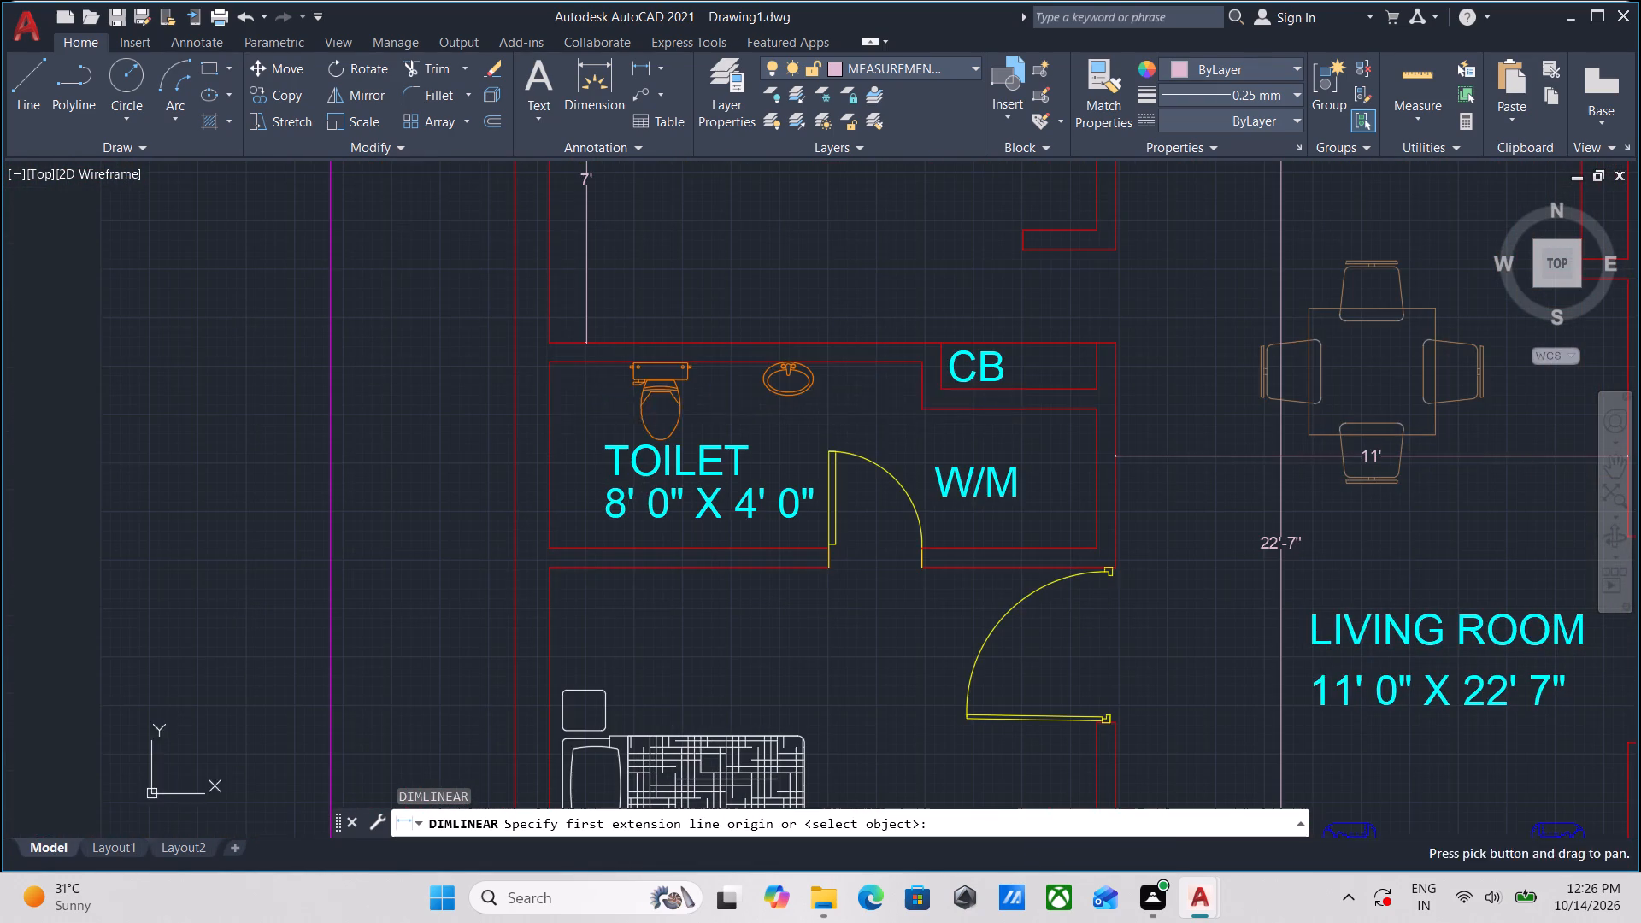
{"action": "scroll", "coordinate": [566, 367], "scroll_direction": "up", "scroll_amount": 2}
{"action": "left_click", "coordinate": [568, 355]}
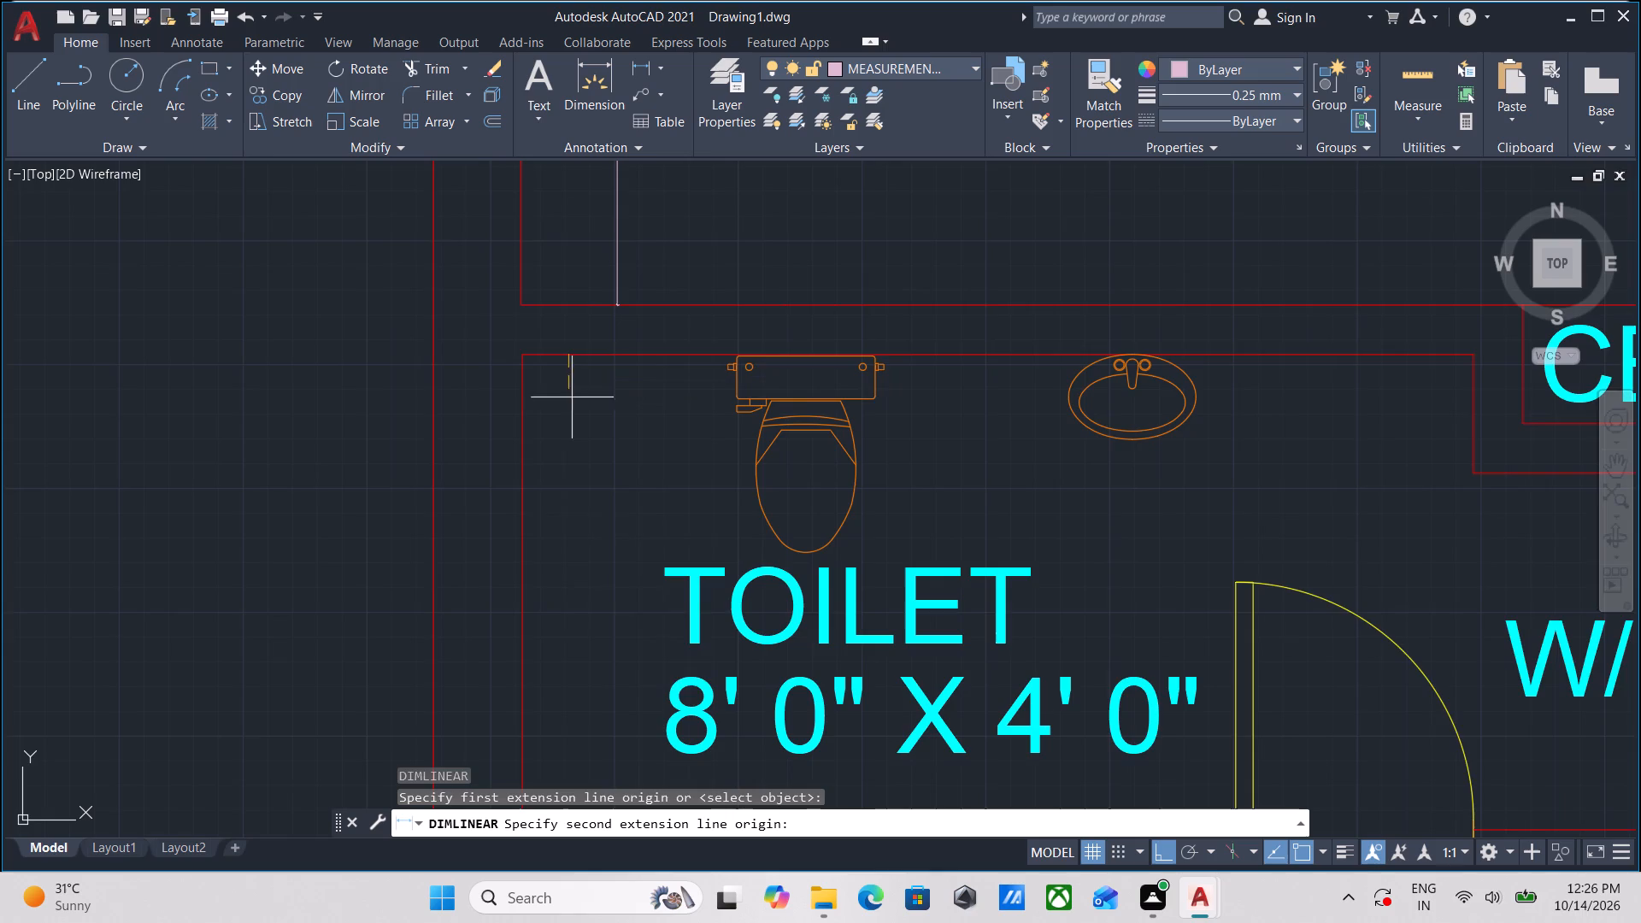
{"action": "middle_click_drag", "start_coordinate": [583, 652], "coordinate": [590, 377]}
{"action": "left_click", "coordinate": [579, 554]}
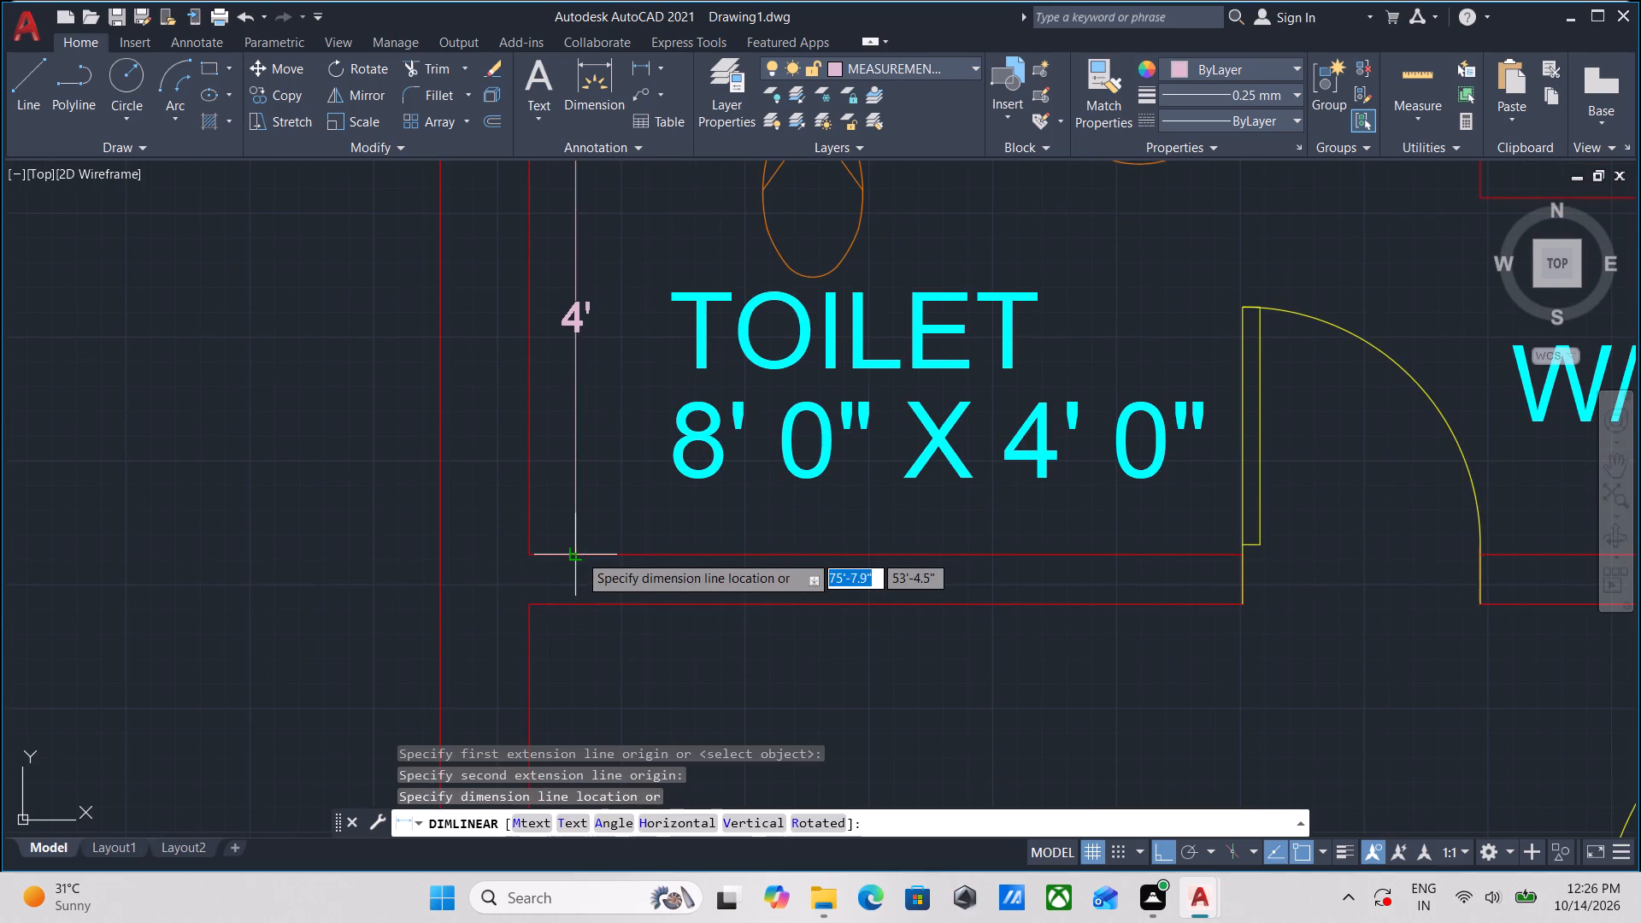
{"action": "left_click", "coordinate": [584, 479]}
Add a horizontal linear dimension across the same TOILET, from the left wall face to the wall jog beside the CB, below the upper wall.
{"action": "middle_click_drag", "start_coordinate": [510, 449], "coordinate": [379, 627]}
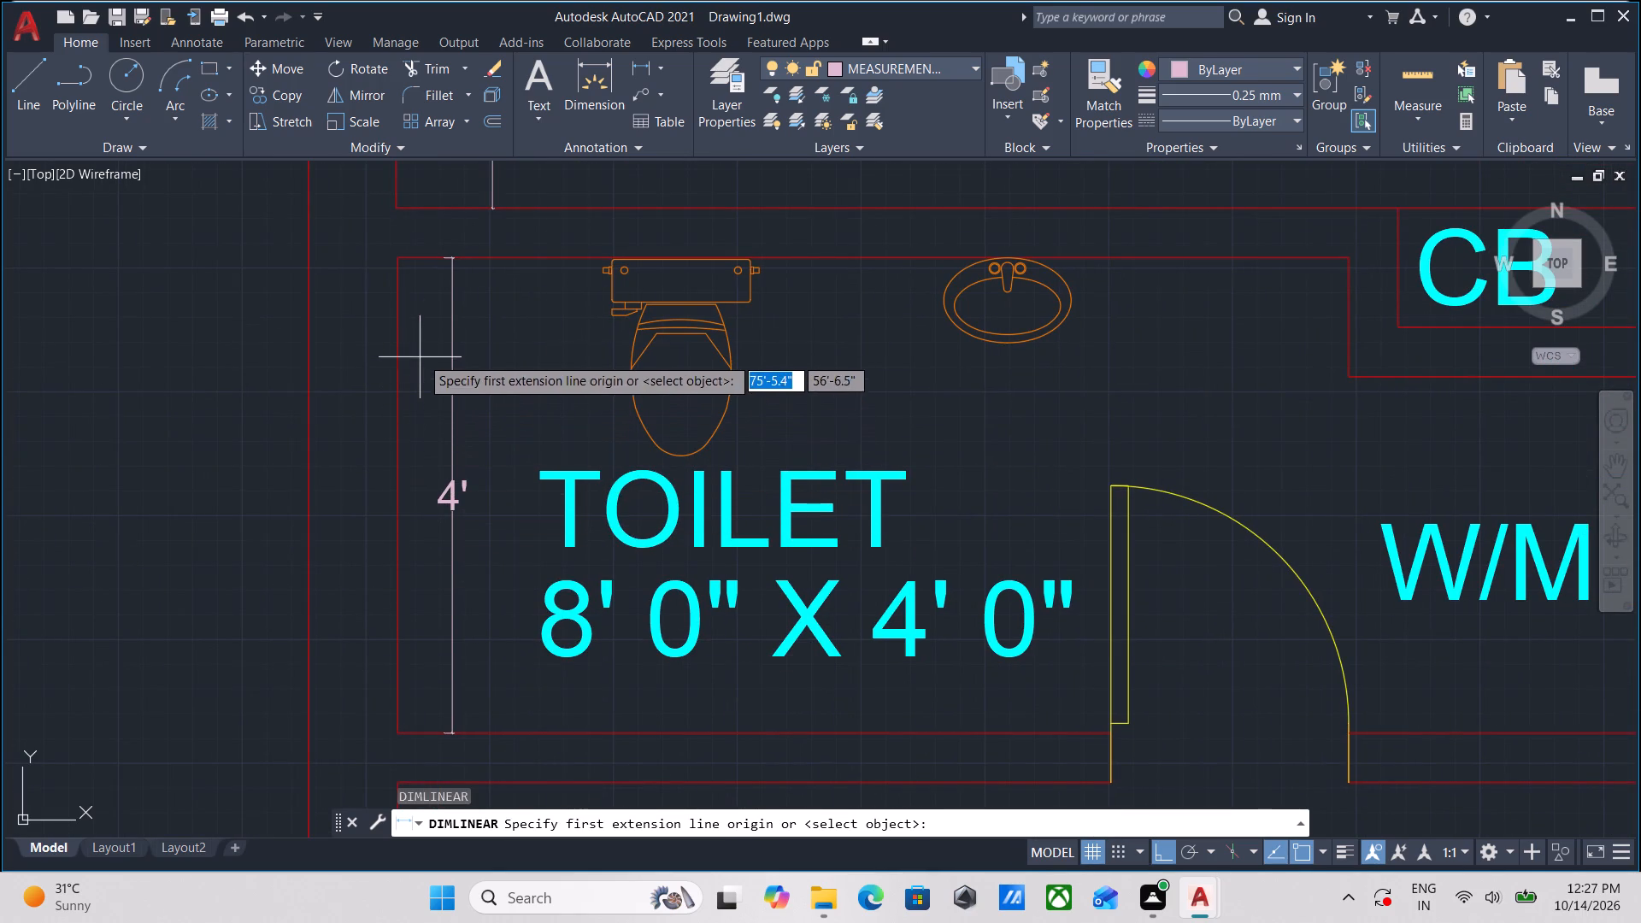
{"action": "left_click", "coordinate": [396, 294]}
{"action": "middle_click_drag", "start_coordinate": [844, 319], "coordinate": [465, 344]}
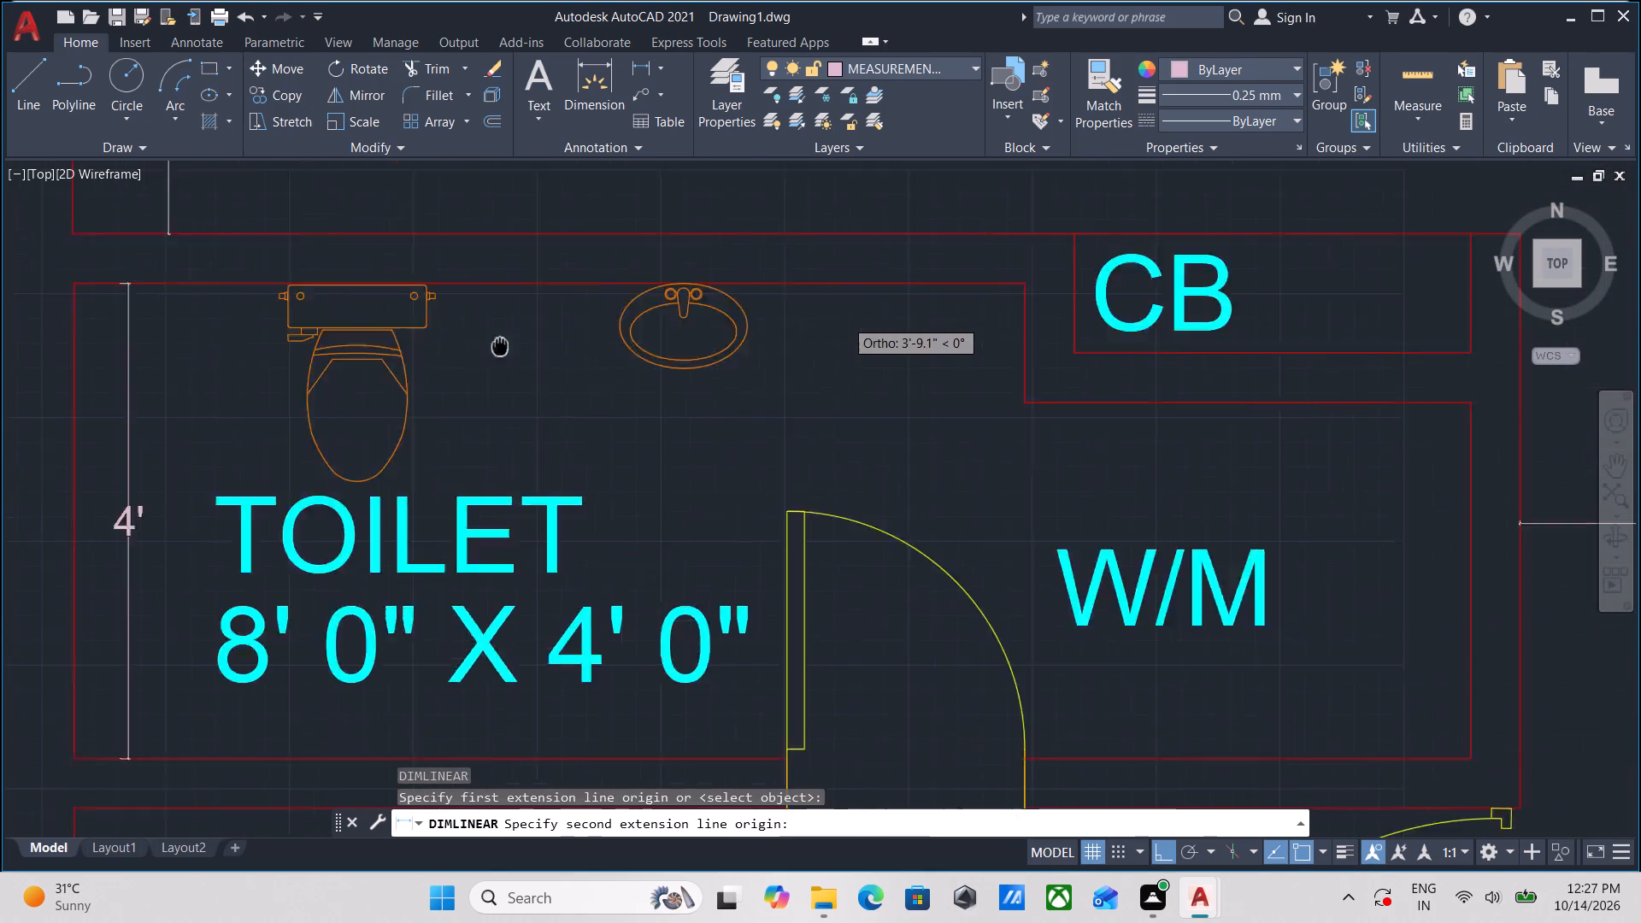
{"action": "middle_click_drag", "start_coordinate": [465, 344], "coordinate": [326, 346]}
{"action": "left_click", "coordinate": [829, 320]}
{"action": "left_click", "coordinate": [824, 329]}
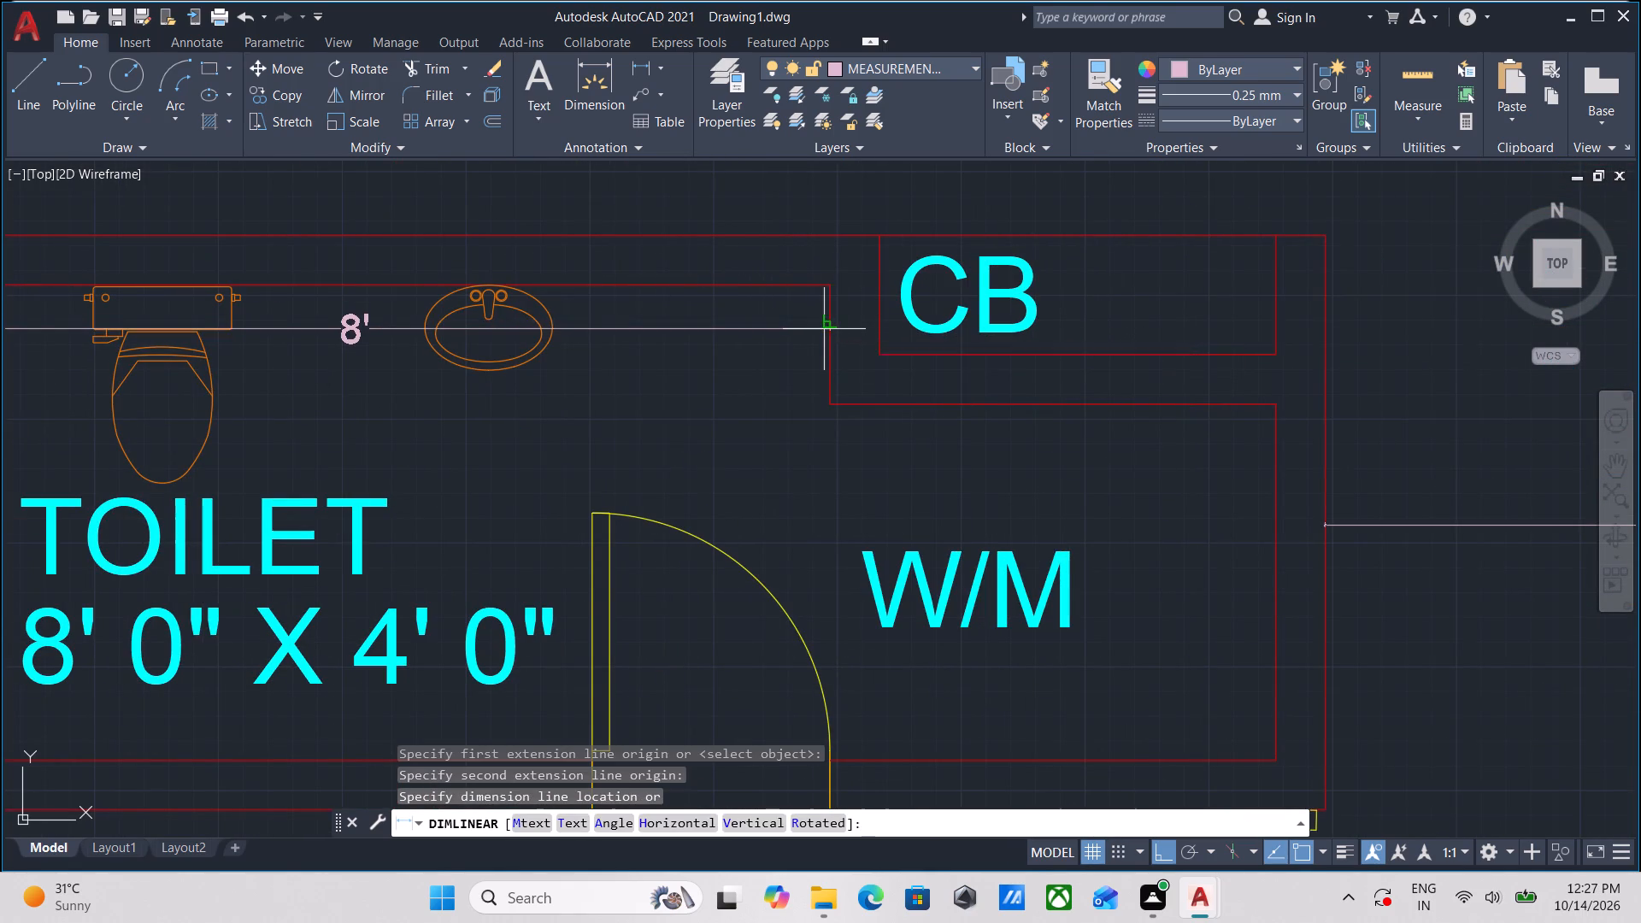
Add a vertical linear dimension in the right plan's upper-flat left BED ROOM, from upper wall face to lower wall face, close to its left wall.
{"action": "scroll", "coordinate": [691, 473], "scroll_direction": "down", "scroll_amount": 2}
{"action": "middle_click_drag", "start_coordinate": [691, 473], "coordinate": [756, 332]}
{"action": "middle_click_drag", "start_coordinate": [579, 432], "coordinate": [613, 383]}
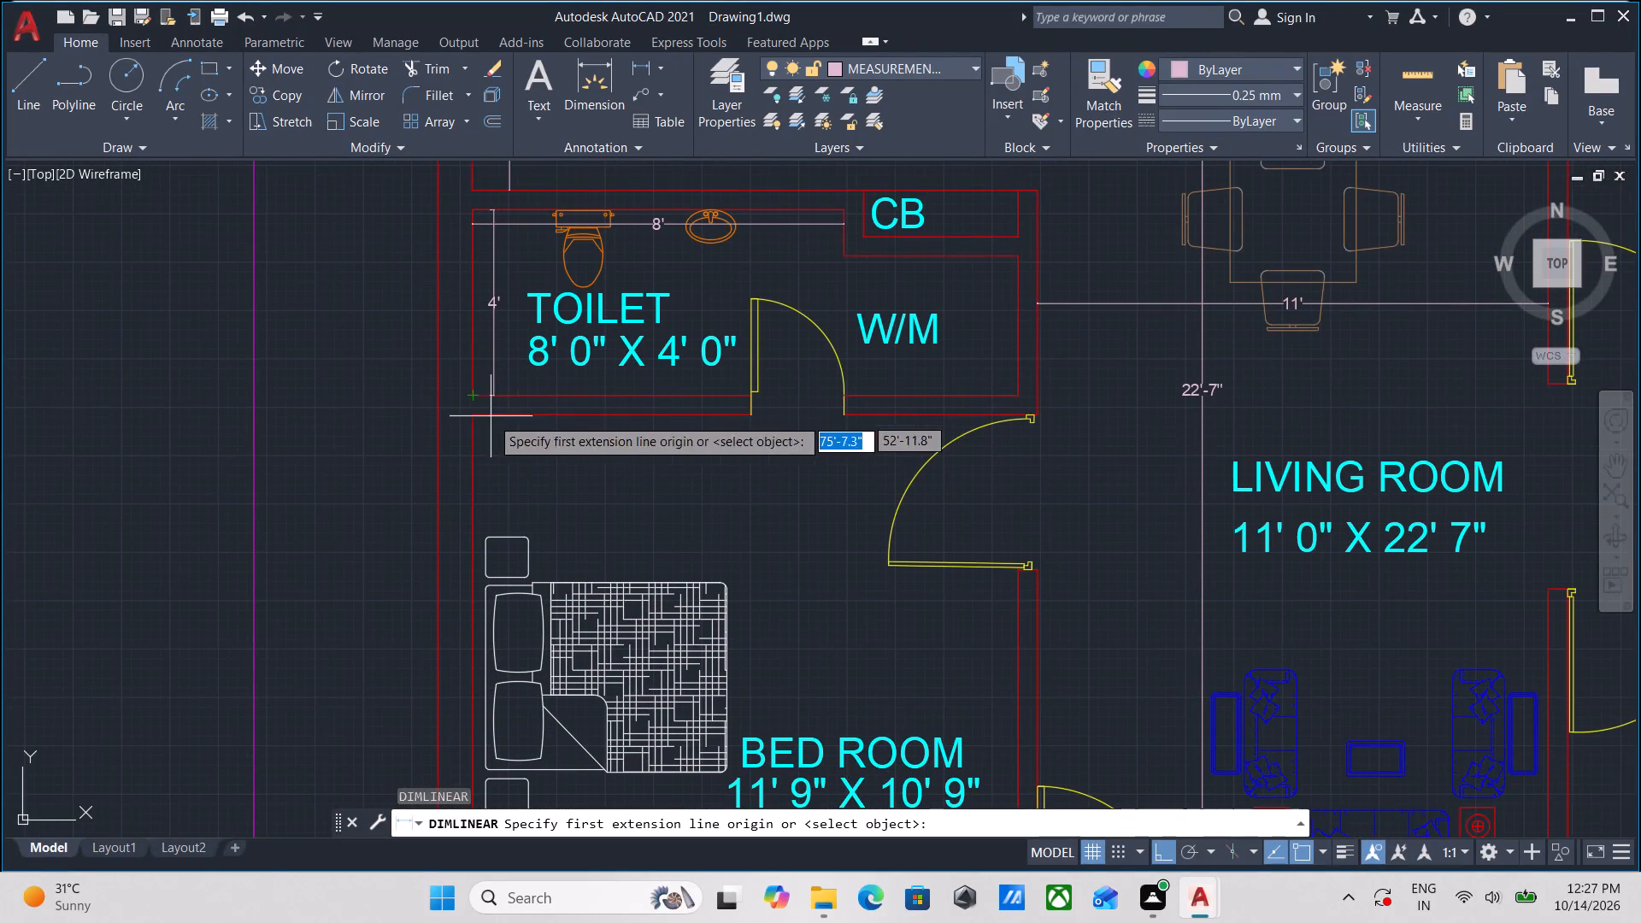
{"action": "middle_click_drag", "start_coordinate": [624, 448], "coordinate": [711, 402]}
{"action": "scroll", "coordinate": [626, 397], "scroll_direction": "down", "scroll_amount": 3}
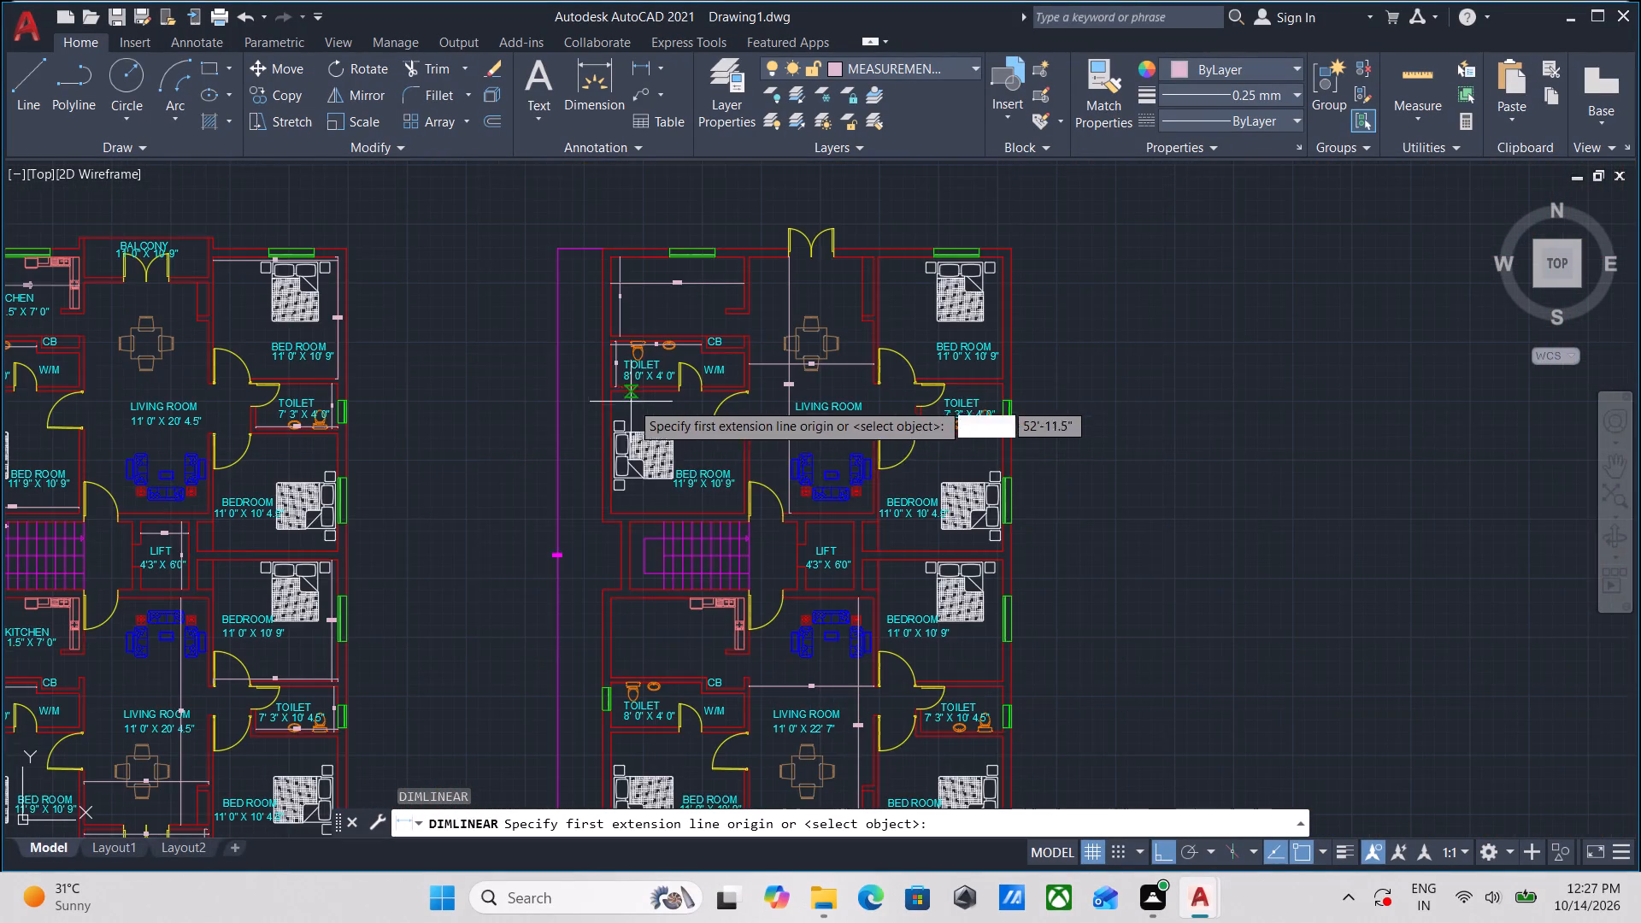
{"action": "middle_click_drag", "start_coordinate": [426, 456], "coordinate": [679, 366]}
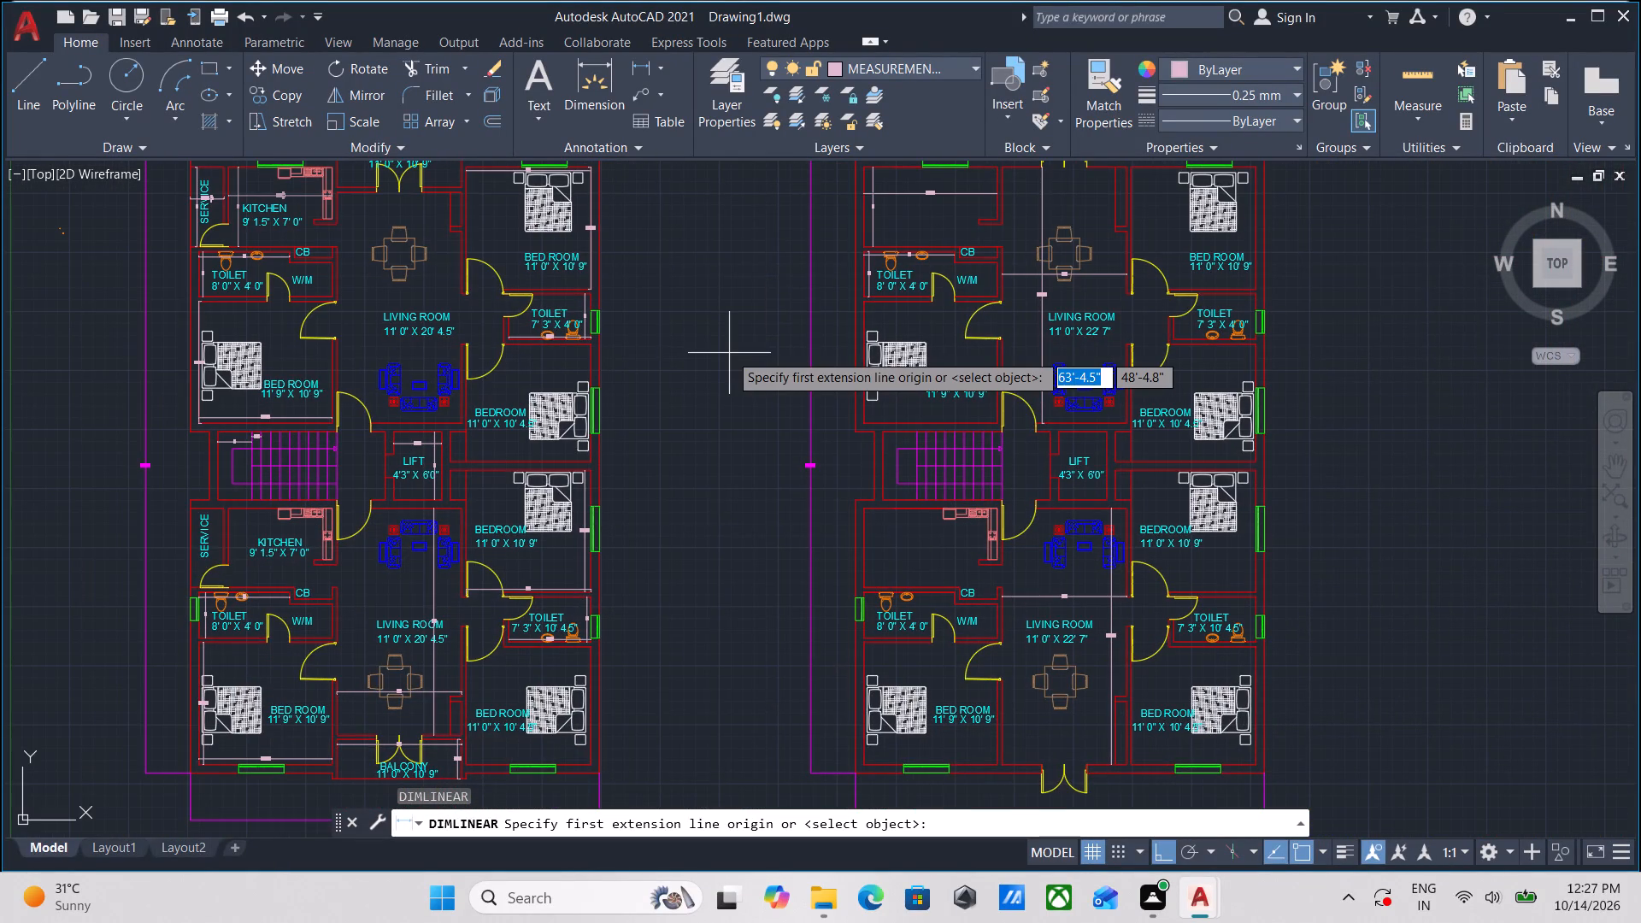
{"action": "scroll", "coordinate": [734, 354], "scroll_direction": "down", "scroll_amount": 1}
{"action": "middle_click_drag", "start_coordinate": [759, 360], "coordinate": [635, 400]}
{"action": "scroll", "coordinate": [685, 402], "scroll_direction": "up", "scroll_amount": 2}
{"action": "scroll", "coordinate": [762, 396], "scroll_direction": "up", "scroll_amount": 1}
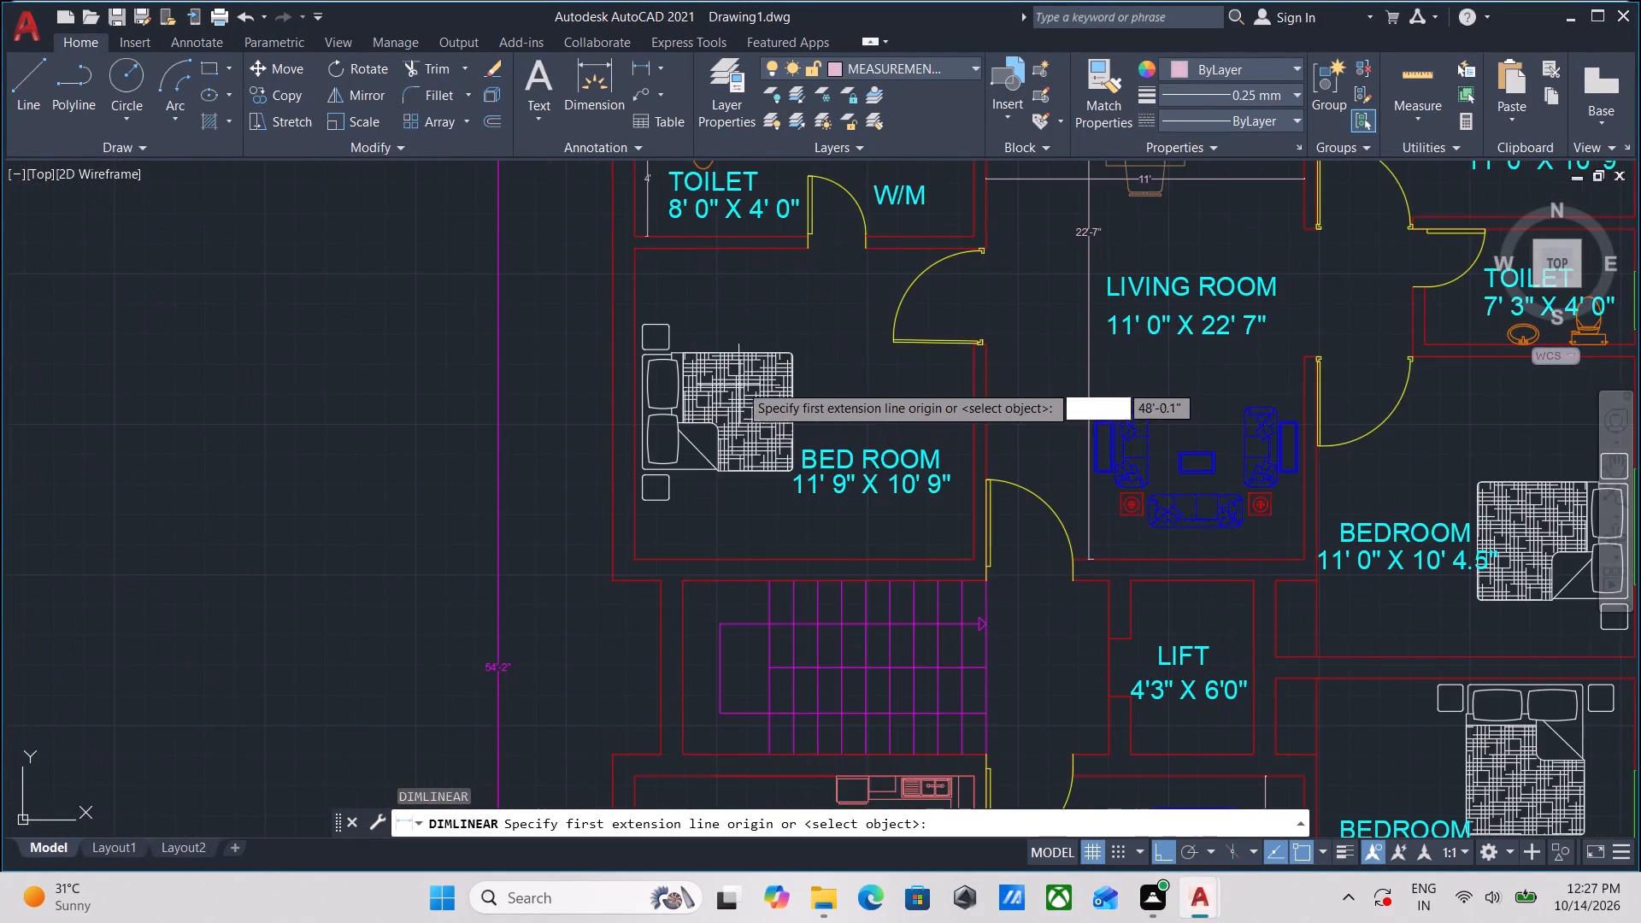
{"action": "middle_click_drag", "start_coordinate": [749, 361], "coordinate": [754, 470]}
{"action": "scroll", "coordinate": [671, 364], "scroll_direction": "up", "scroll_amount": 2}
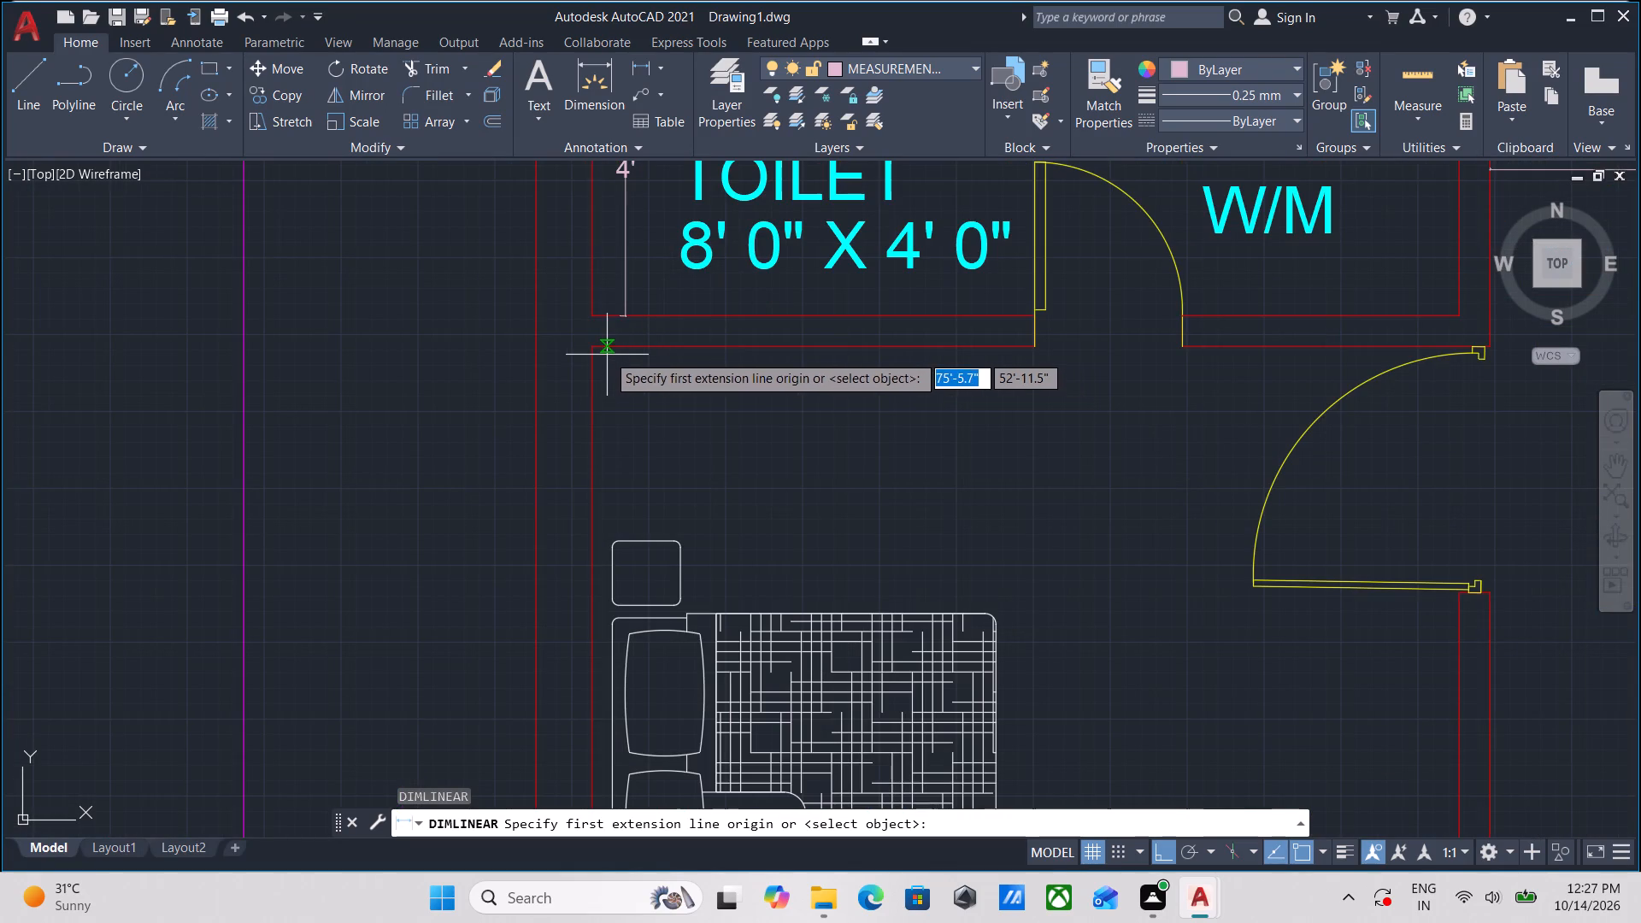
{"action": "left_click", "coordinate": [603, 351]}
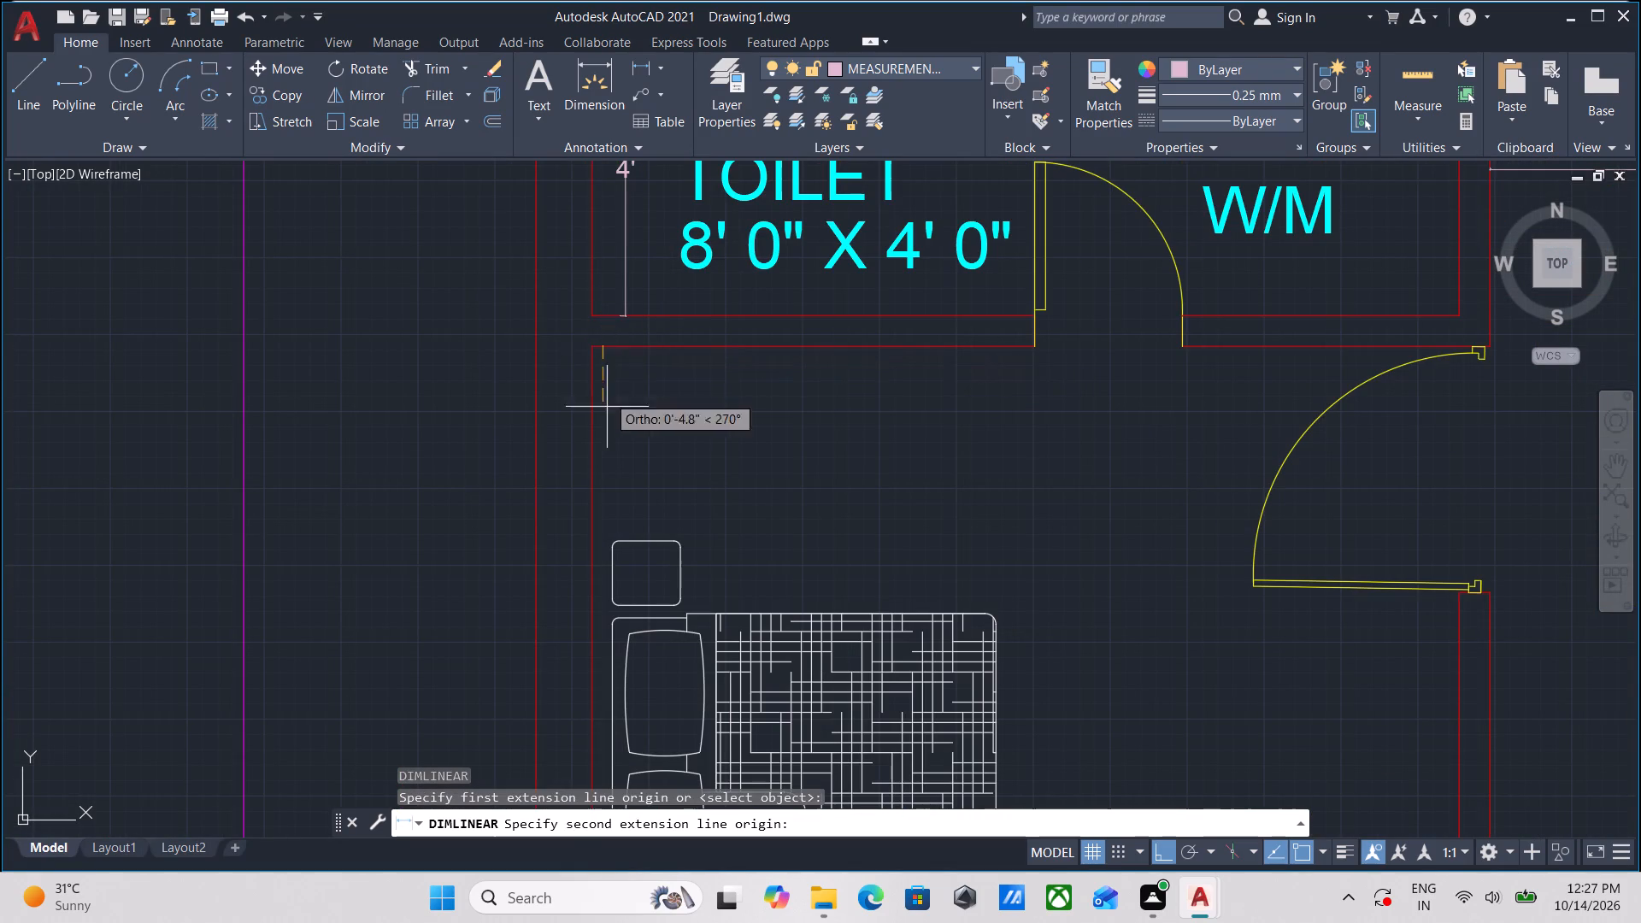
{"action": "middle_click_drag", "start_coordinate": [602, 490], "coordinate": [626, 219]}
{"action": "middle_click_drag", "start_coordinate": [604, 661], "coordinate": [642, 243]}
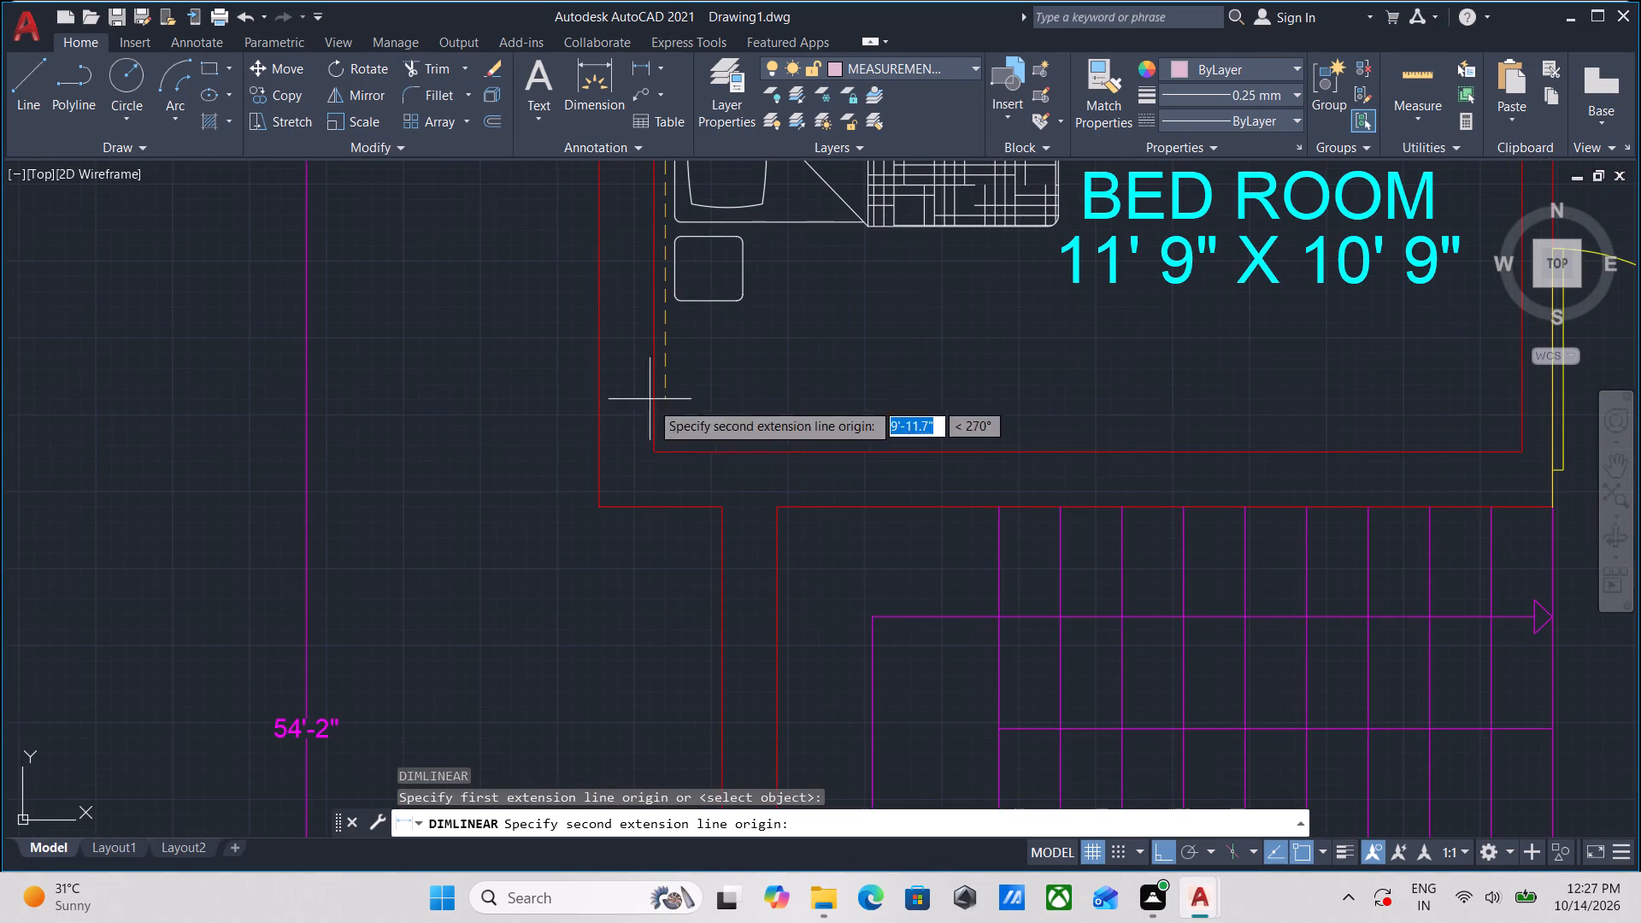
{"action": "left_click", "coordinate": [662, 456]}
{"action": "left_click", "coordinate": [662, 456]}
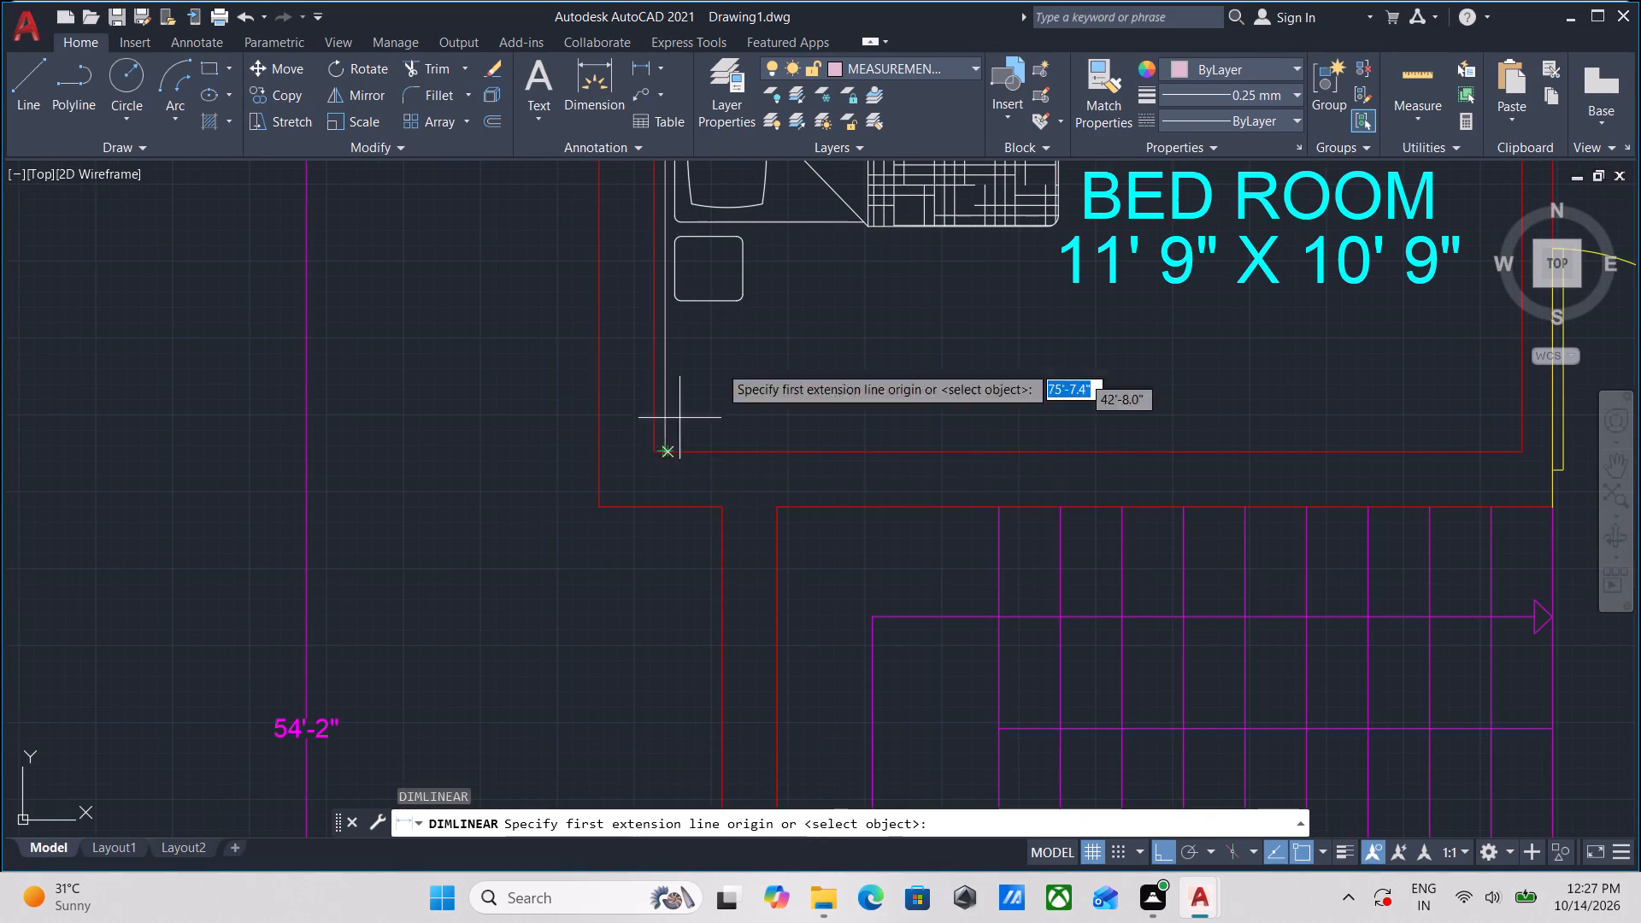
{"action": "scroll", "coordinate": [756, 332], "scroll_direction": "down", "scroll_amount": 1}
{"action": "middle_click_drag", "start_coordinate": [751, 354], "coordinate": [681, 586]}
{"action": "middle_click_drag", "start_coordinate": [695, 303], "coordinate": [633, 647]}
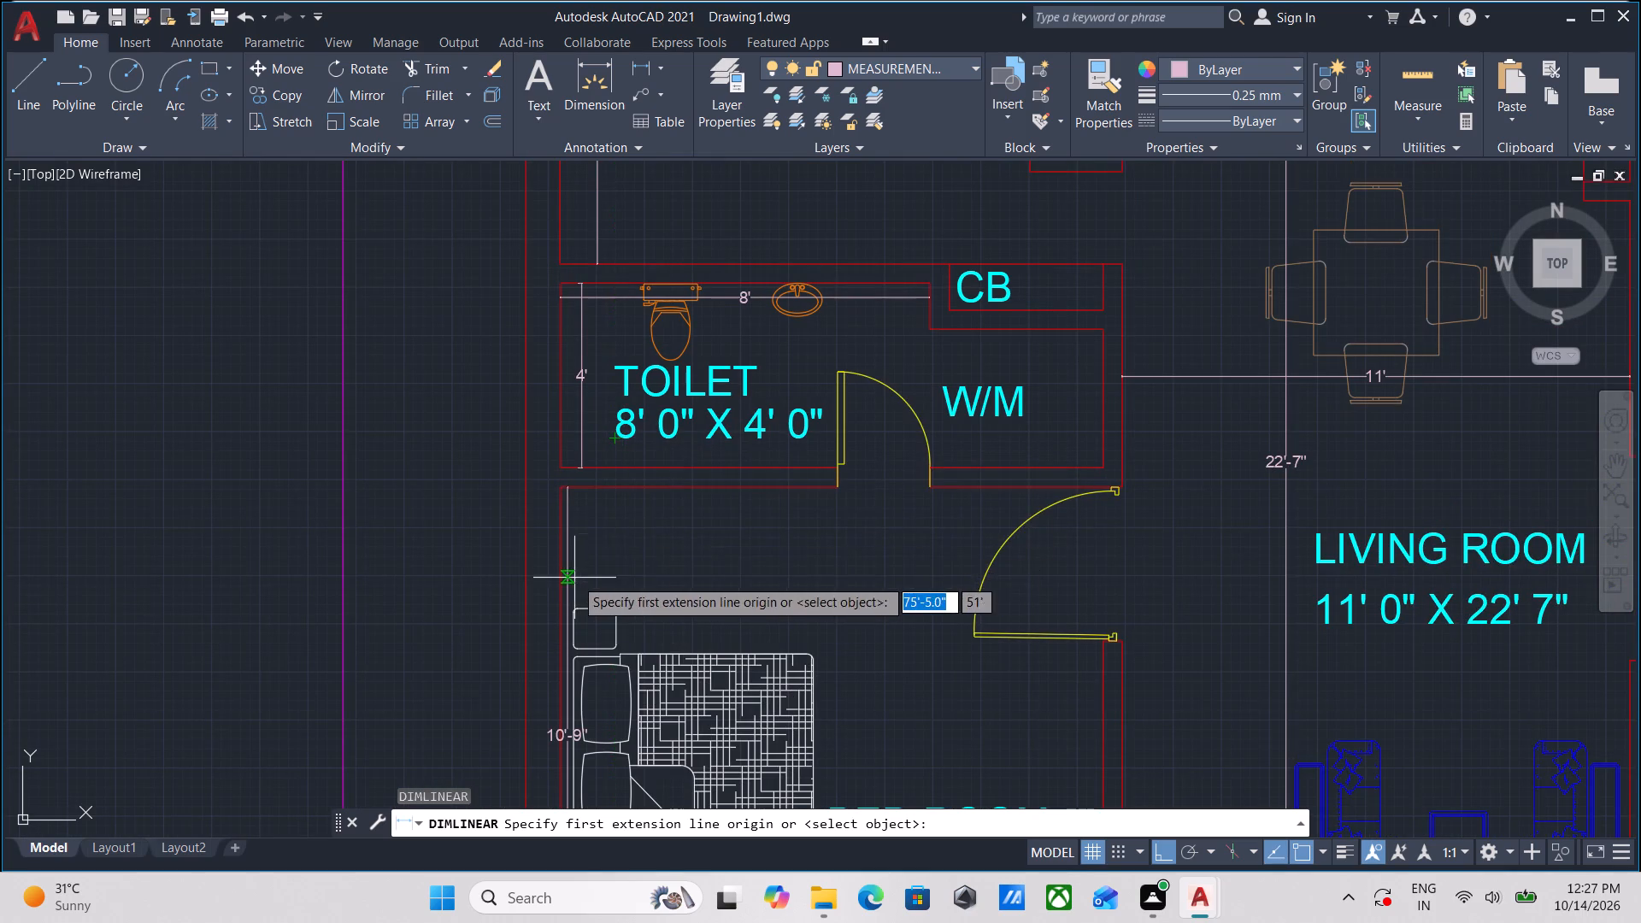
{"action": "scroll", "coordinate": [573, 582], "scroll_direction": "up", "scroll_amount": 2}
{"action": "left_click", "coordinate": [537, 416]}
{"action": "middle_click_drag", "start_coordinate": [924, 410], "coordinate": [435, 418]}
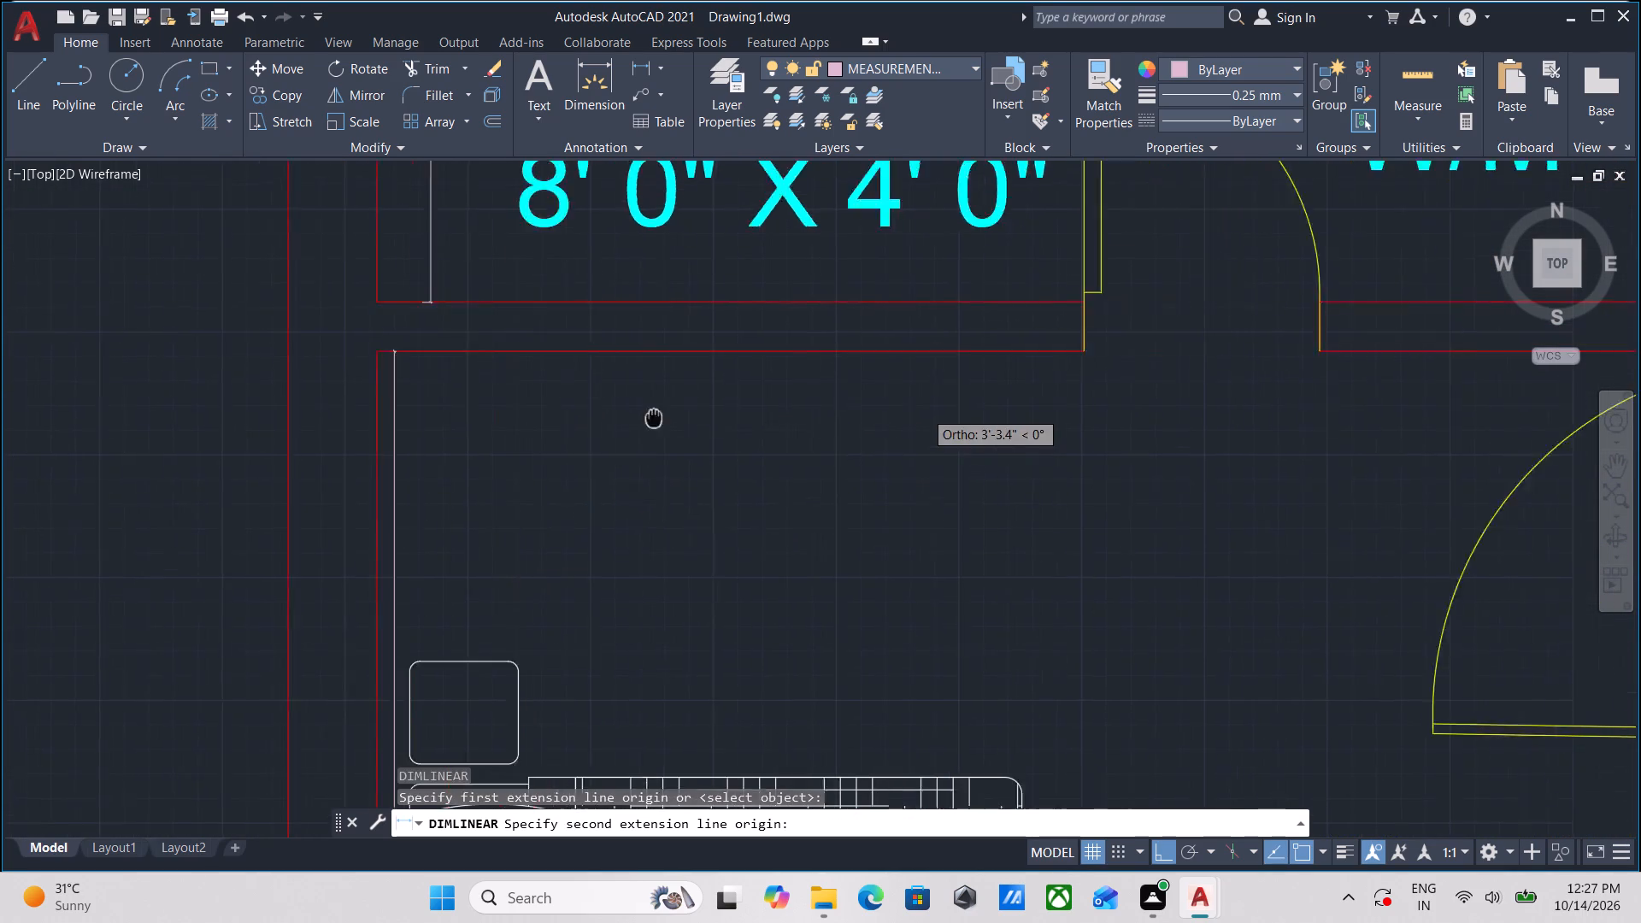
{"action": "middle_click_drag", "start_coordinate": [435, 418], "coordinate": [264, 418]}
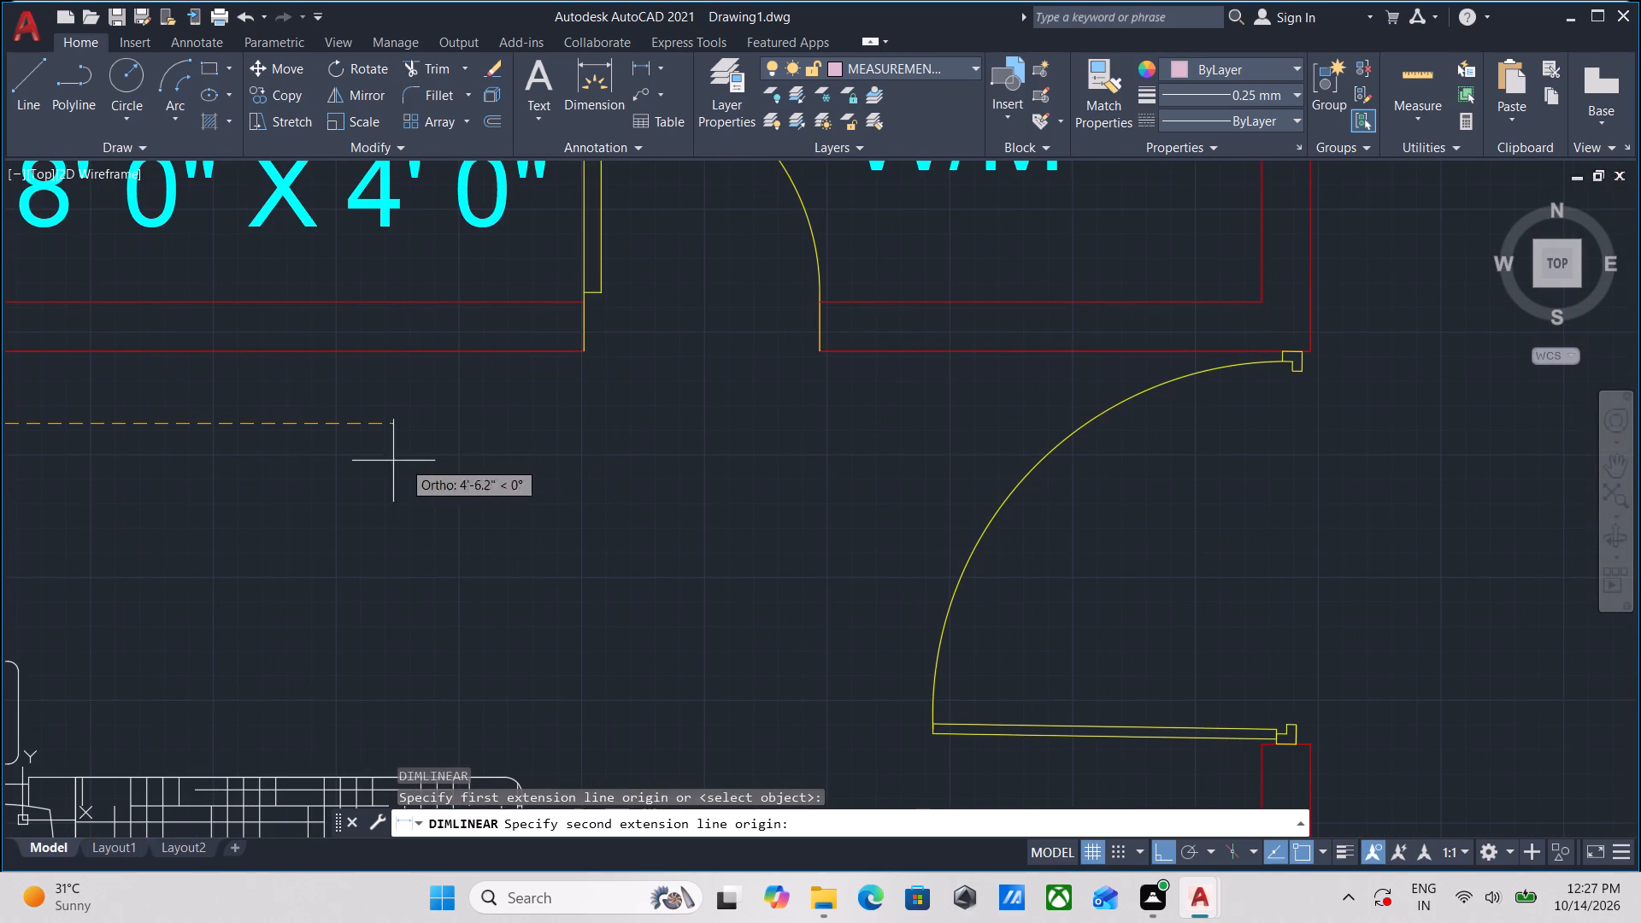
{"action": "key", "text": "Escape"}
Add a horizontal linear dimension across the same BED ROOM, from left wall face to right wall face, just above the lower wall.
{"action": "scroll", "coordinate": [272, 455], "scroll_direction": "down", "scroll_amount": 2}
{"action": "middle_click_drag", "start_coordinate": [272, 455], "coordinate": [702, 276]}
{"action": "scroll", "coordinate": [653, 631], "scroll_direction": "up", "scroll_amount": 1}
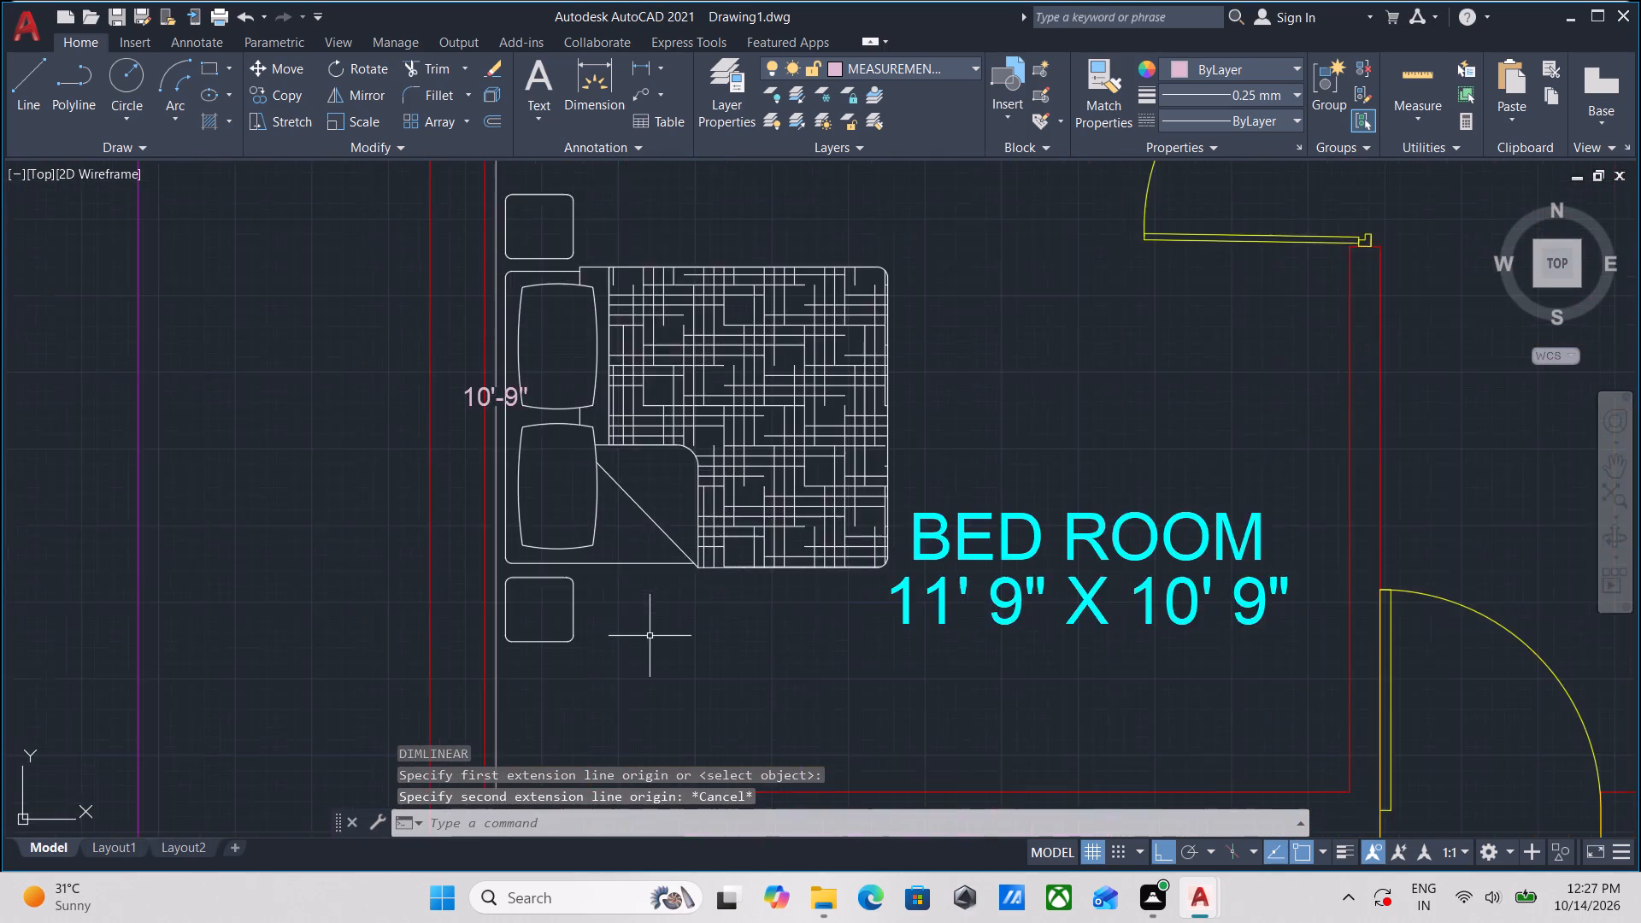
{"action": "middle_click_drag", "start_coordinate": [649, 629], "coordinate": [686, 508]}
{"action": "type", "text": "MU"}
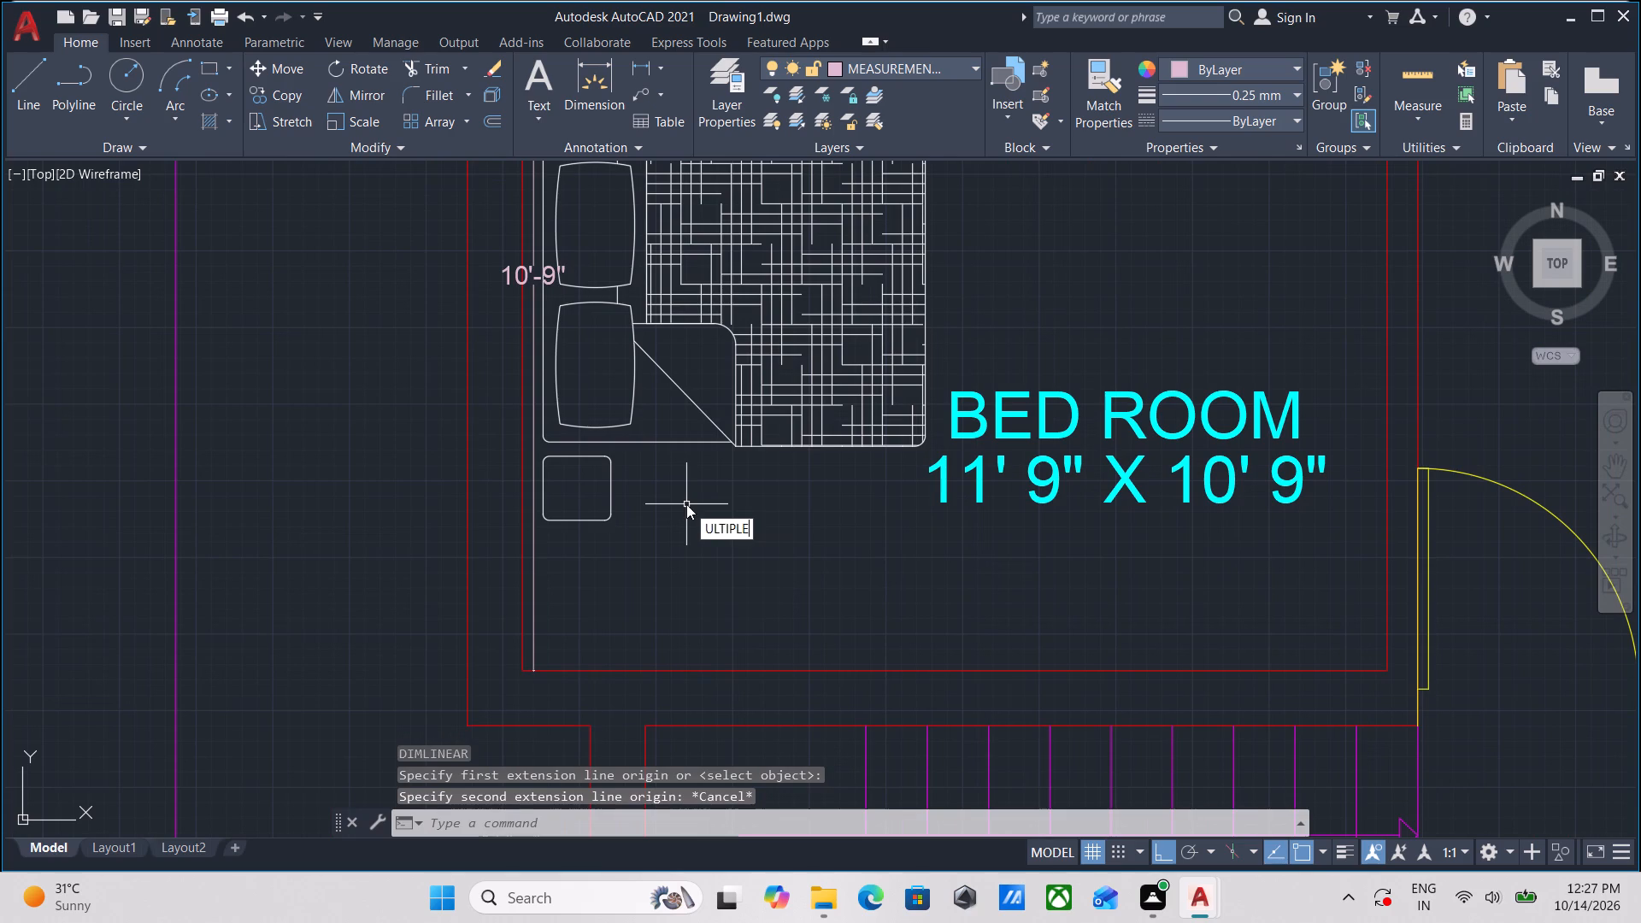
{"action": "key", "text": "Return"}
{"action": "type", "text": "DLI"}
{"action": "key", "text": "Return"}
{"action": "middle_click_drag", "start_coordinate": [695, 612], "coordinate": [695, 601]}
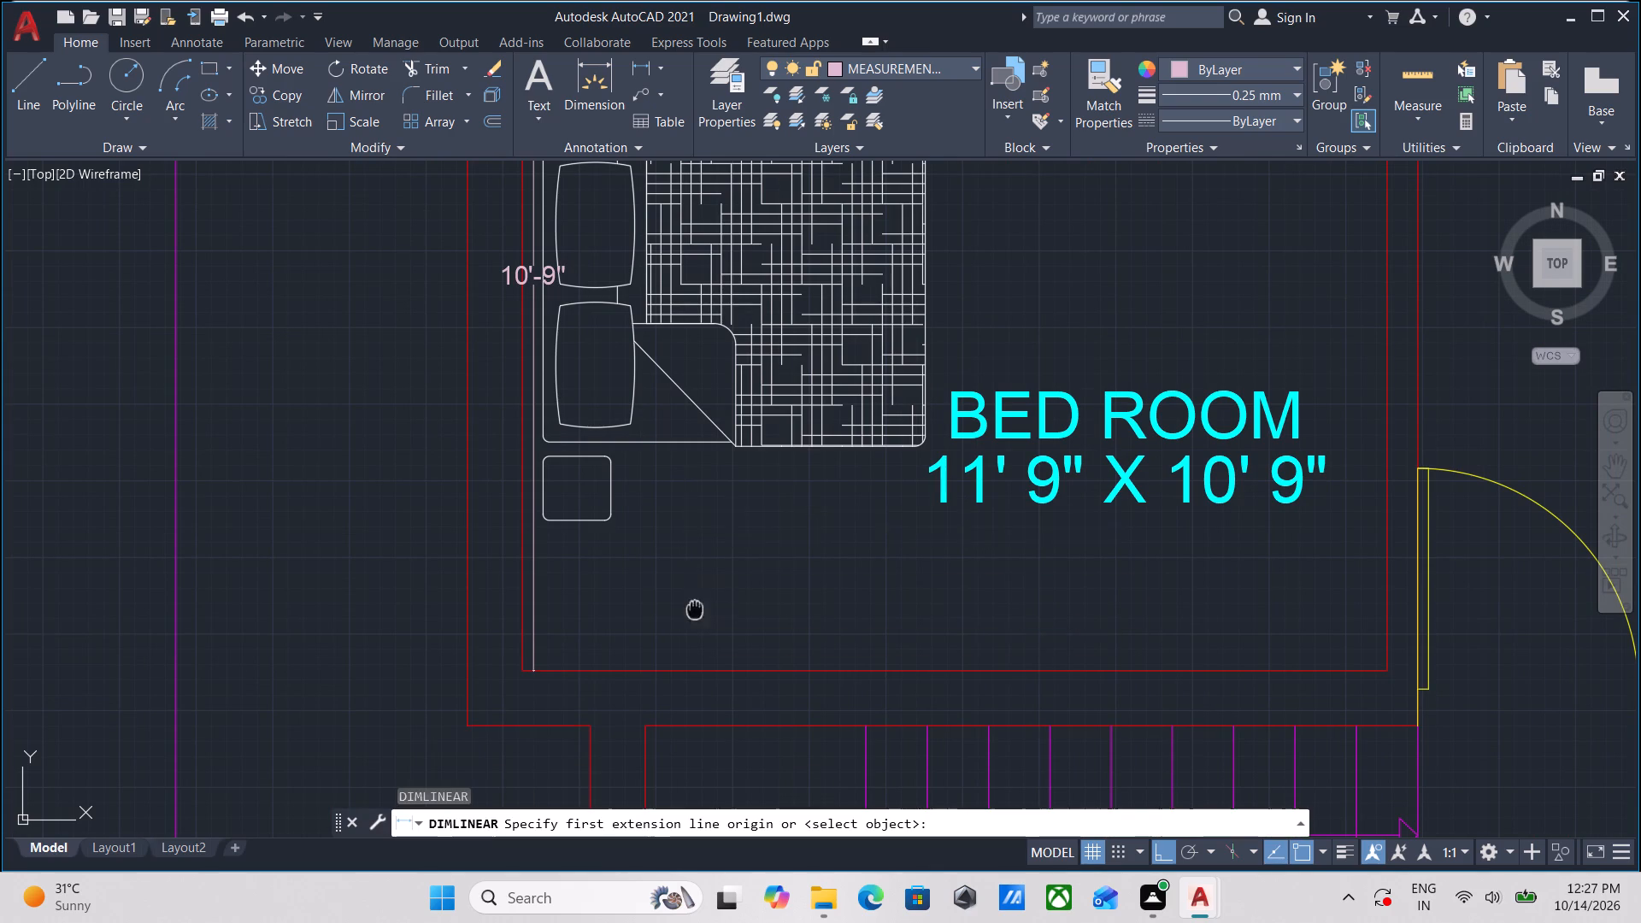
{"action": "middle_click_drag", "start_coordinate": [695, 601], "coordinate": [709, 495]}
{"action": "scroll", "coordinate": [595, 545], "scroll_direction": "up", "scroll_amount": 2}
{"action": "left_click", "coordinate": [443, 497]}
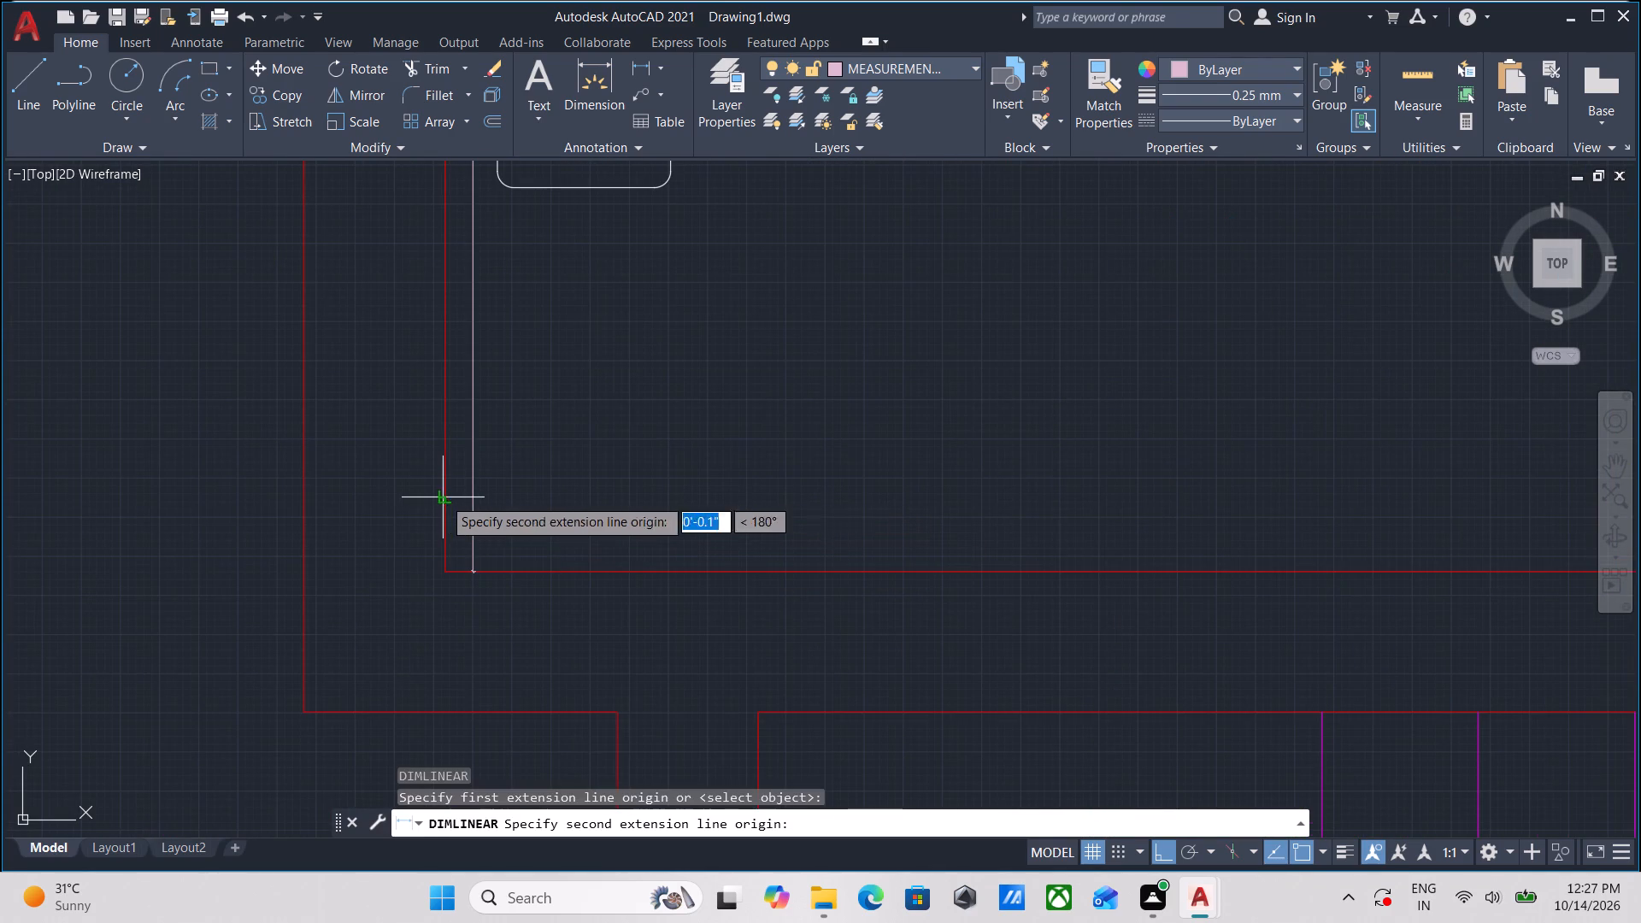
{"action": "middle_click_drag", "start_coordinate": [830, 497], "coordinate": [305, 498]}
{"action": "scroll", "coordinate": [843, 492], "scroll_direction": "down", "scroll_amount": 2}
{"action": "middle_click_drag", "start_coordinate": [850, 491], "coordinate": [315, 504]}
{"action": "scroll", "coordinate": [778, 496], "scroll_direction": "up", "scroll_amount": 2}
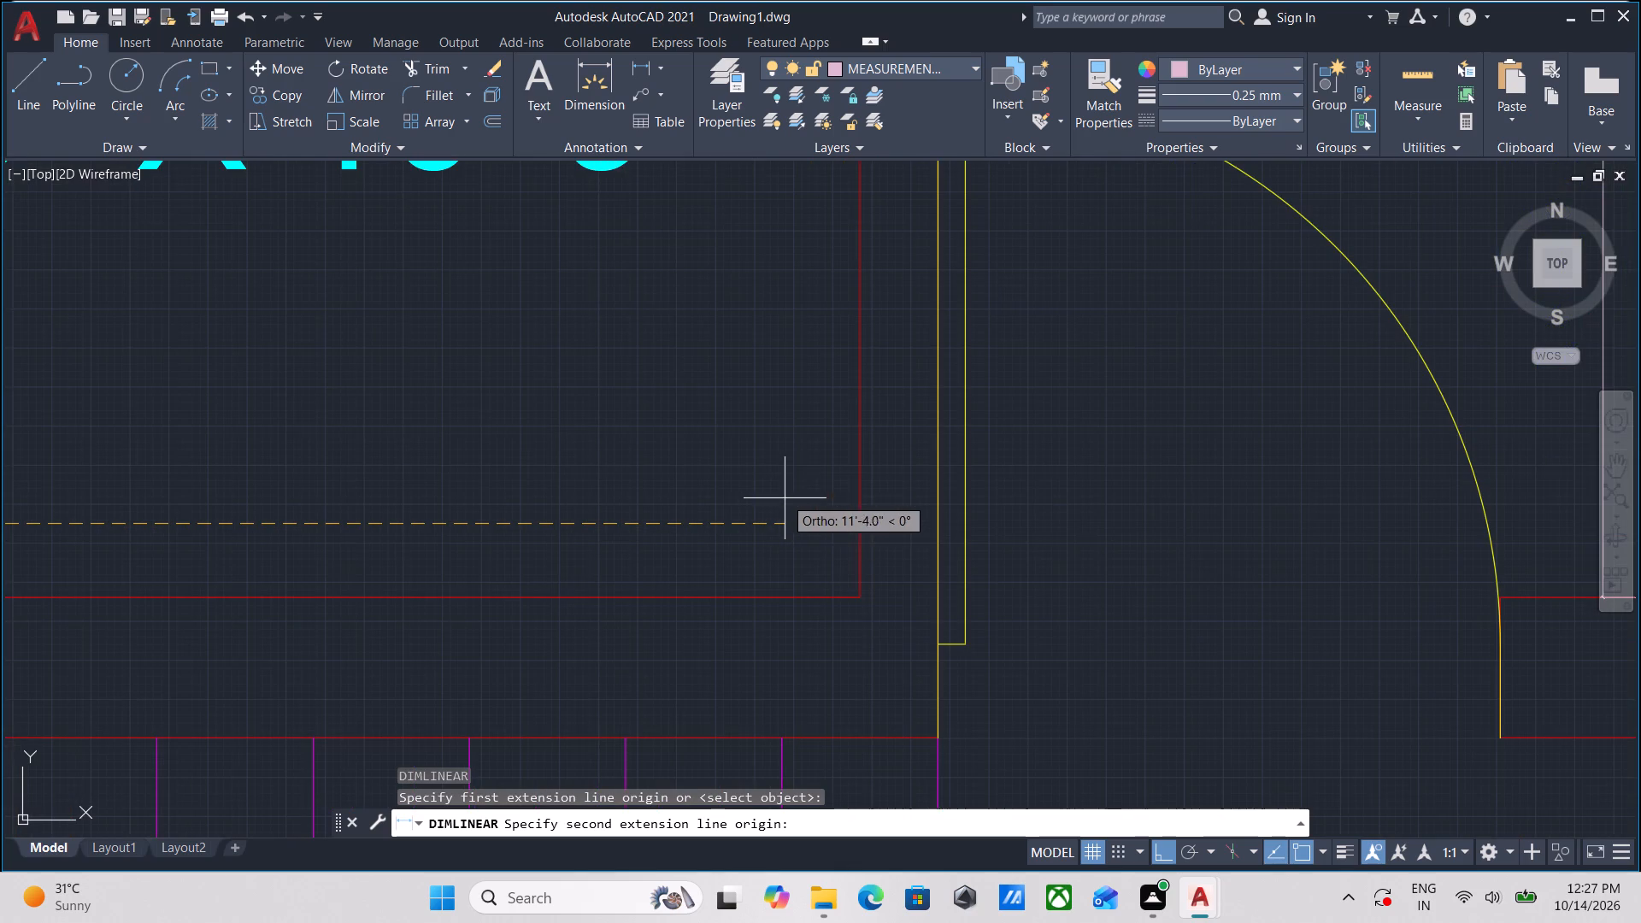
{"action": "left_click", "coordinate": [855, 522]}
{"action": "scroll", "coordinate": [851, 522], "scroll_direction": "down", "scroll_amount": 2}
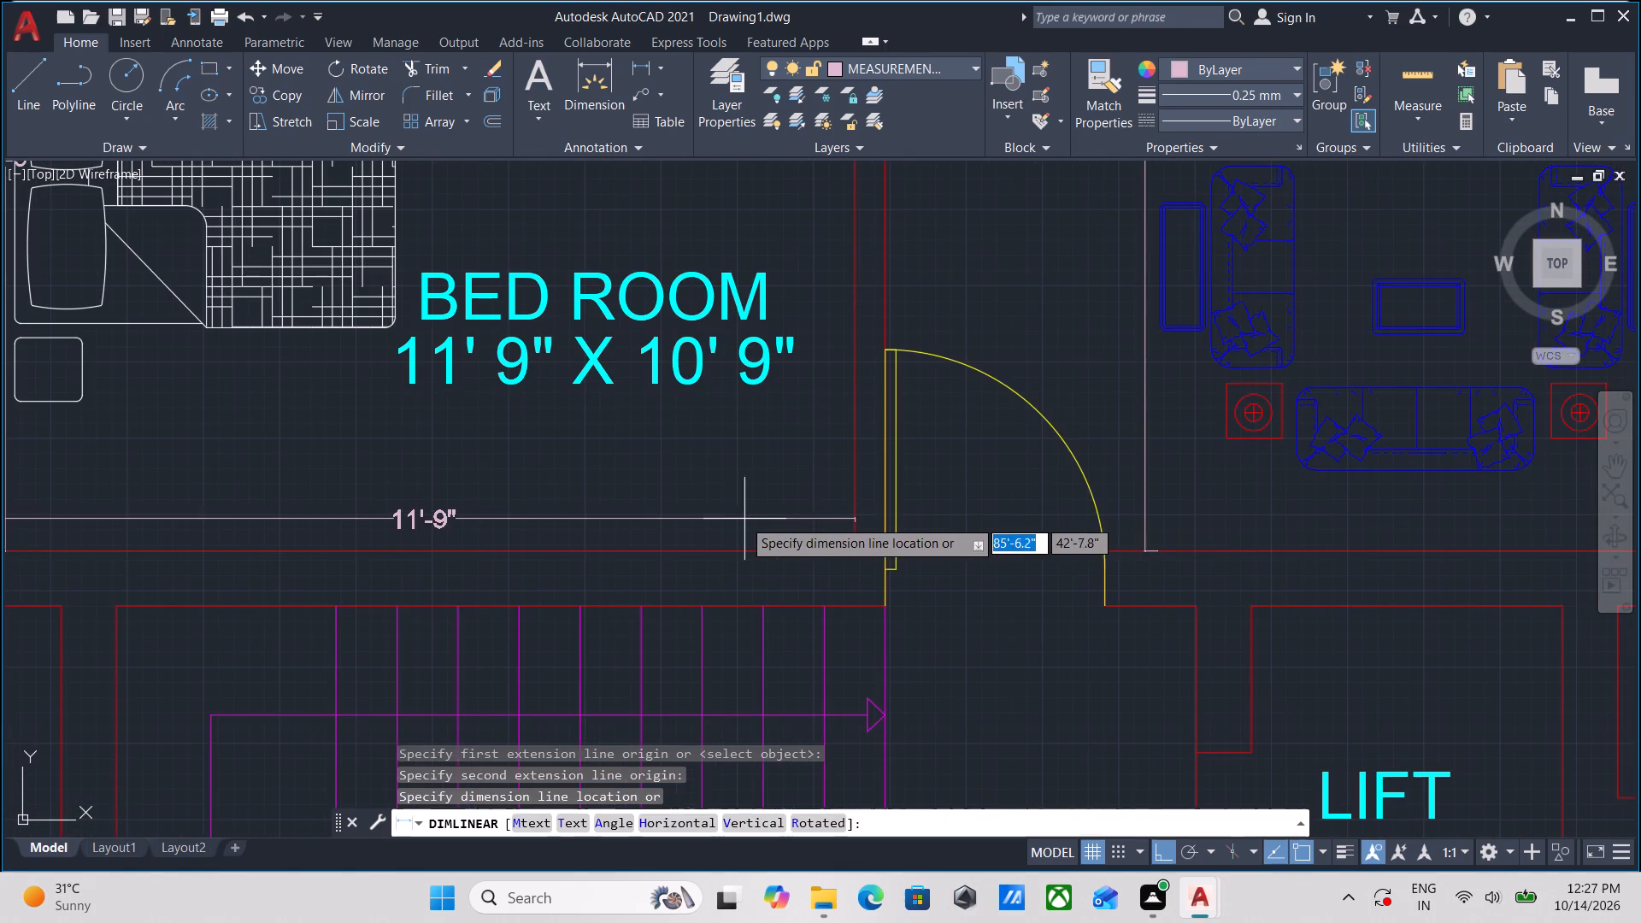
{"action": "left_click", "coordinate": [736, 519]}
Add a vertical linear dimension in the right plan's lower-flat unlabelled kitchen, from upper wall face to lower wall face, near its left wall.
{"action": "scroll", "coordinate": [589, 466], "scroll_direction": "down", "scroll_amount": 1}
{"action": "middle_click_drag", "start_coordinate": [589, 466], "coordinate": [600, 452]}
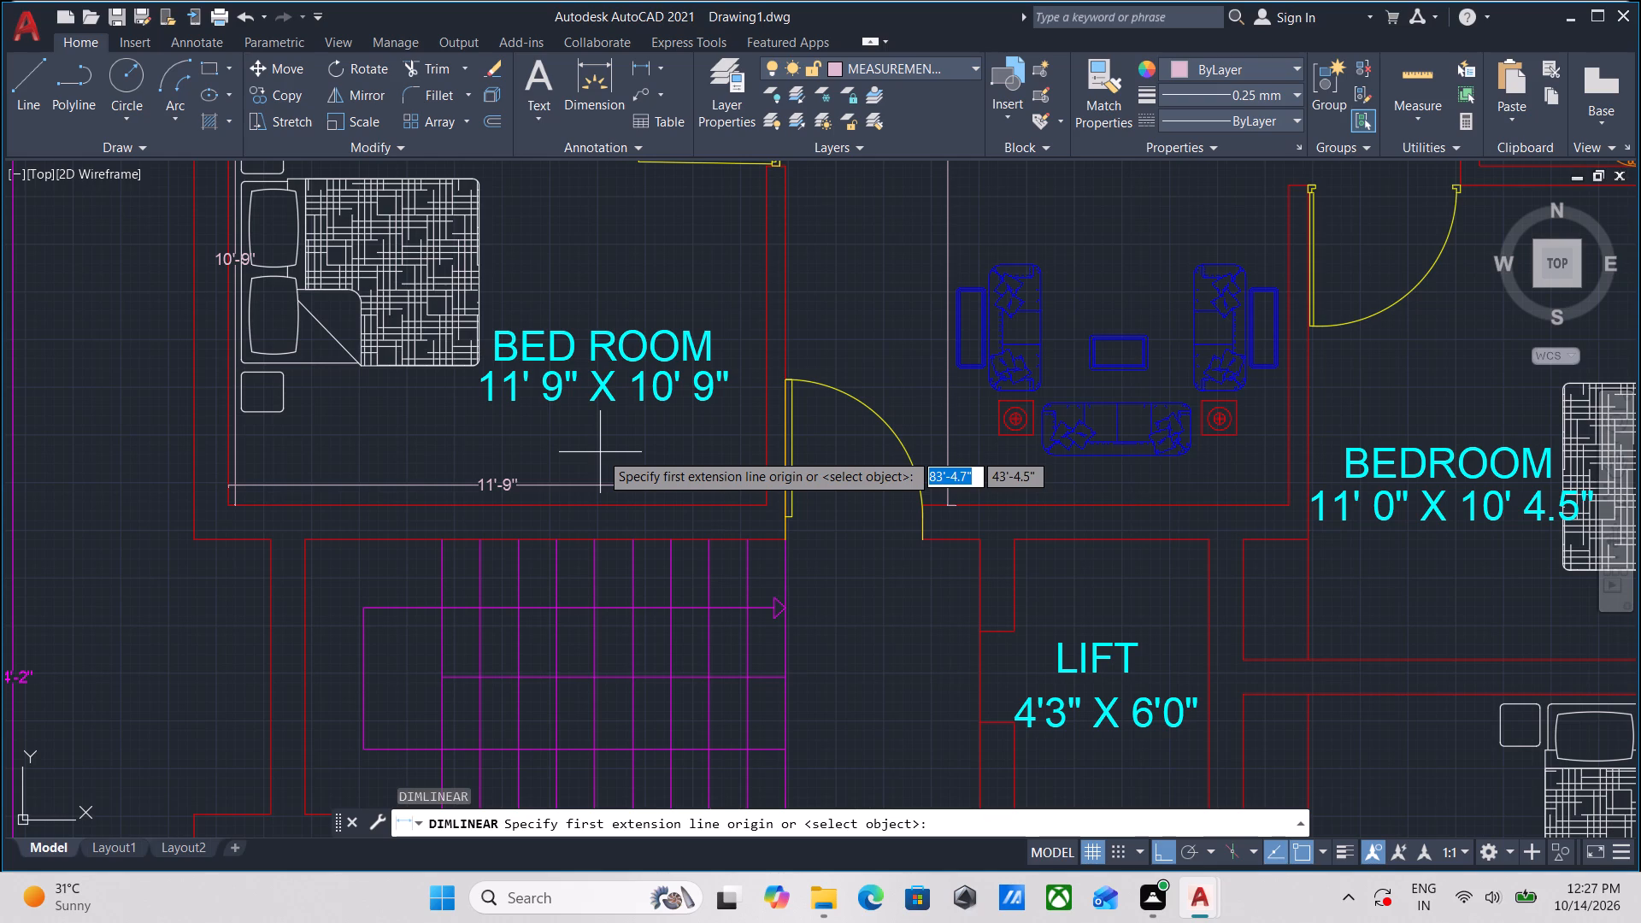
{"action": "scroll", "coordinate": [451, 444], "scroll_direction": "down", "scroll_amount": 1}
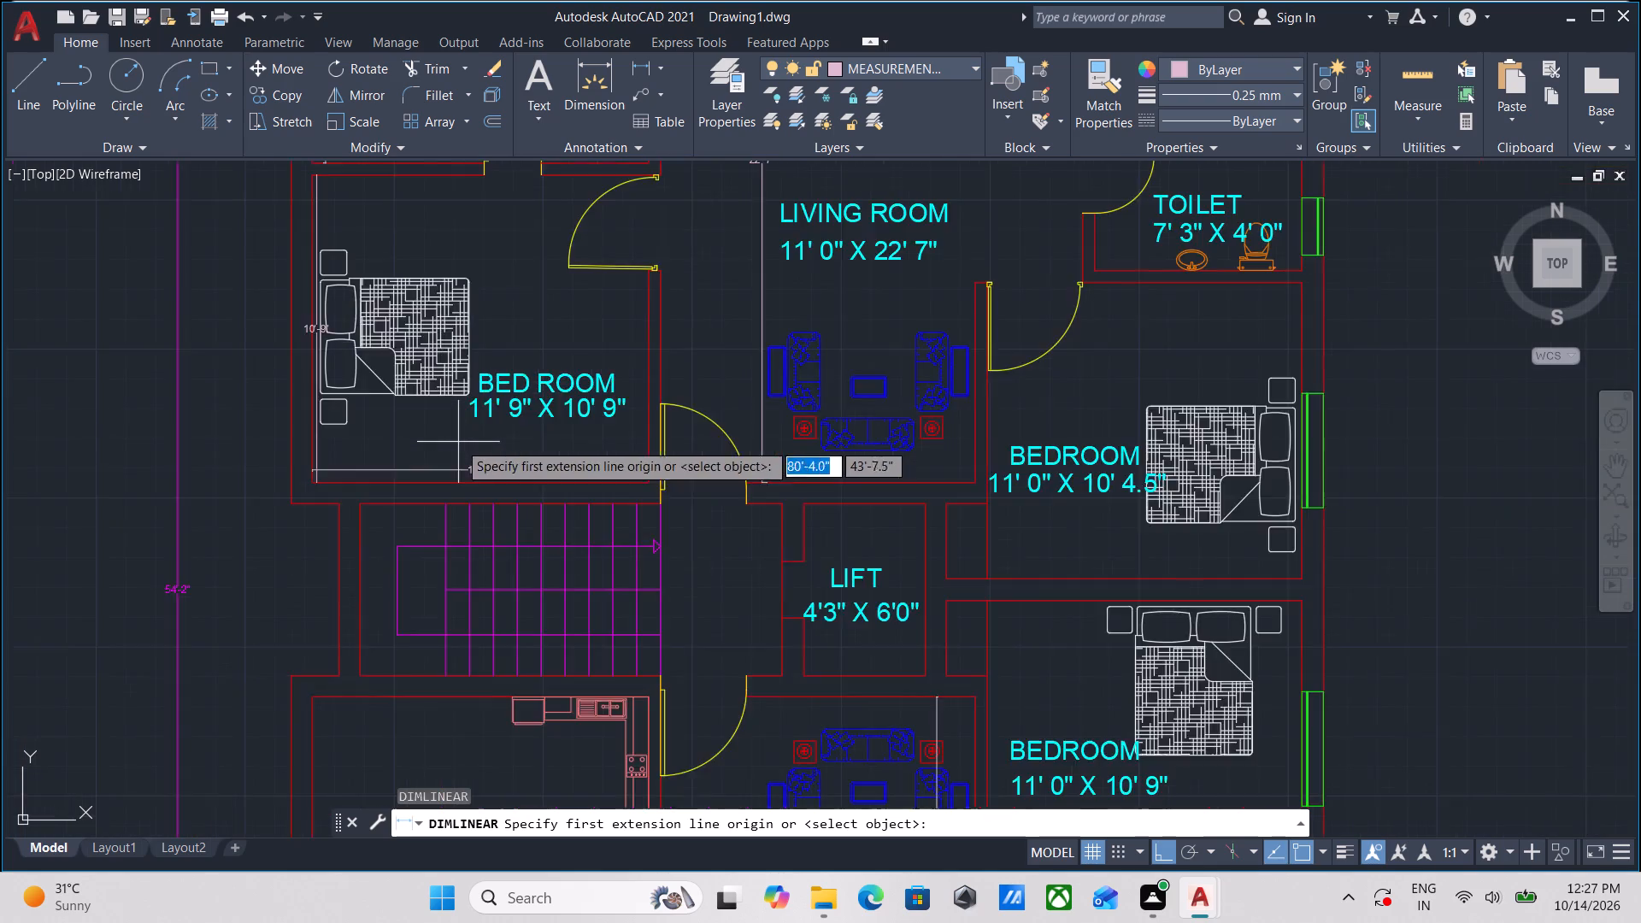
{"action": "middle_click_drag", "start_coordinate": [458, 442], "coordinate": [703, 461]}
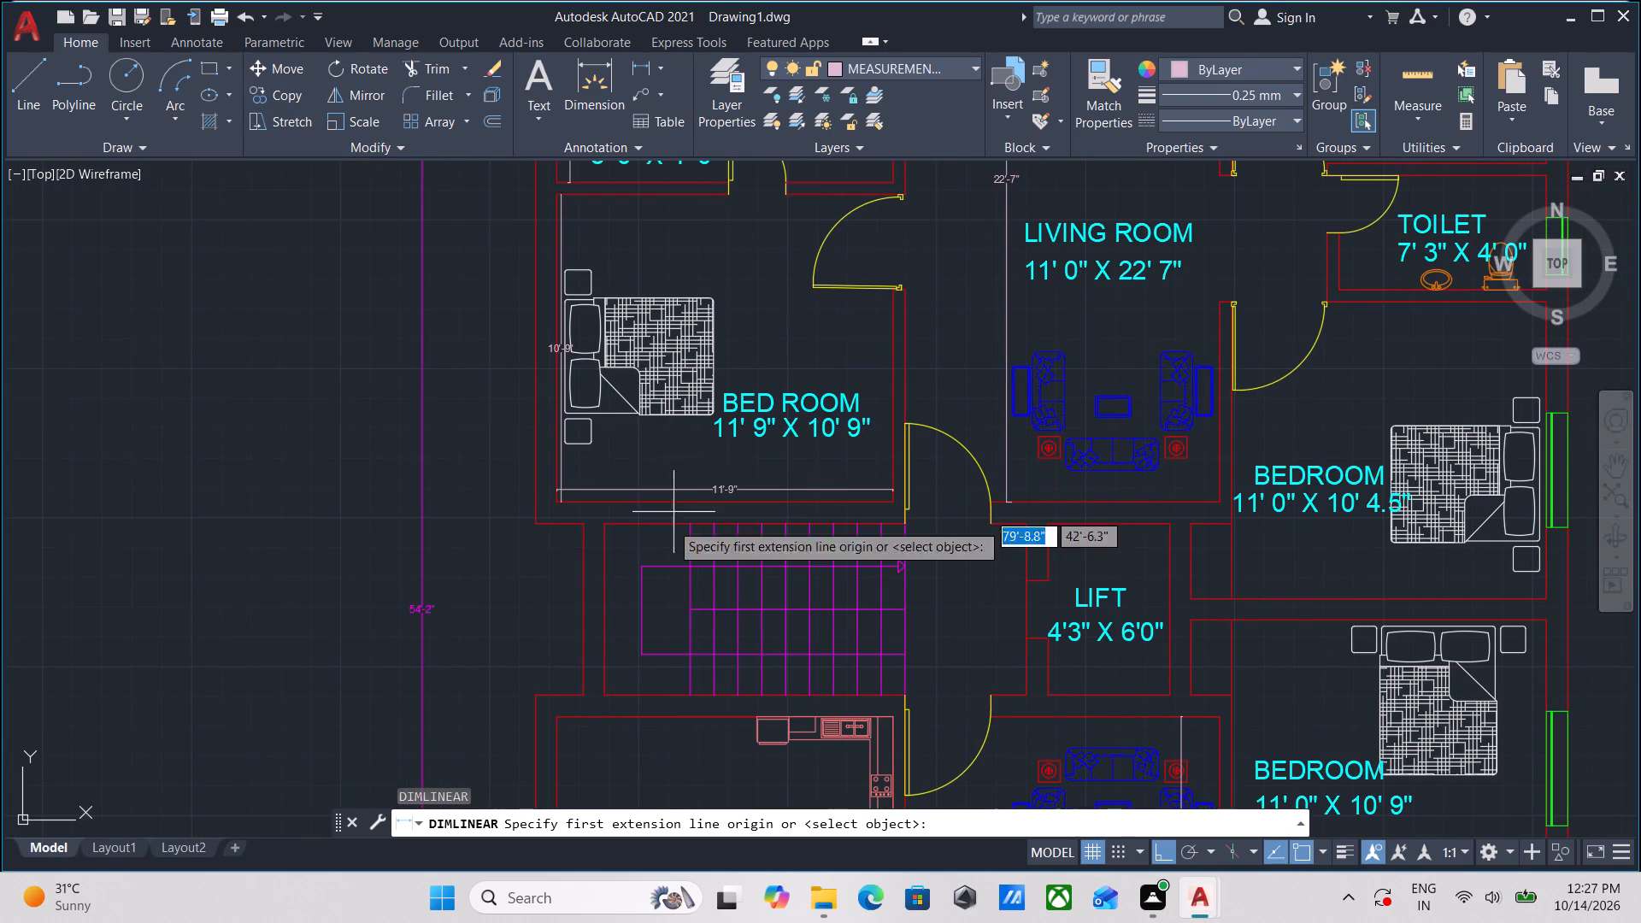
{"action": "middle_click_drag", "start_coordinate": [596, 670], "coordinate": [637, 383]}
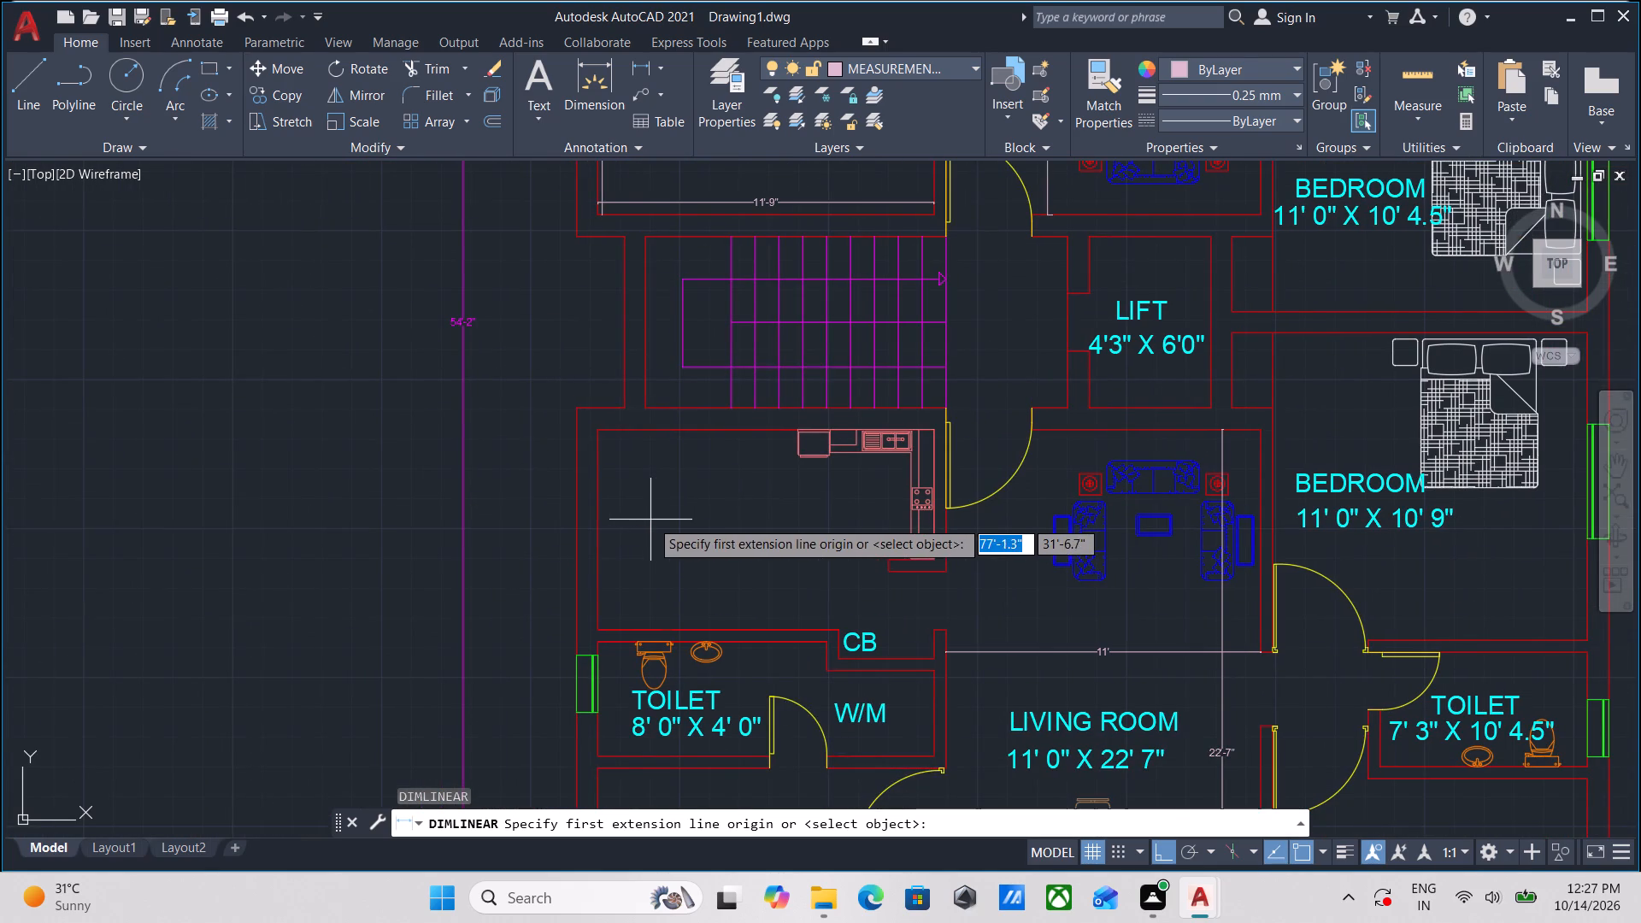
{"action": "scroll", "coordinate": [668, 497], "scroll_direction": "up", "scroll_amount": 1}
{"action": "left_click", "coordinate": [591, 399]}
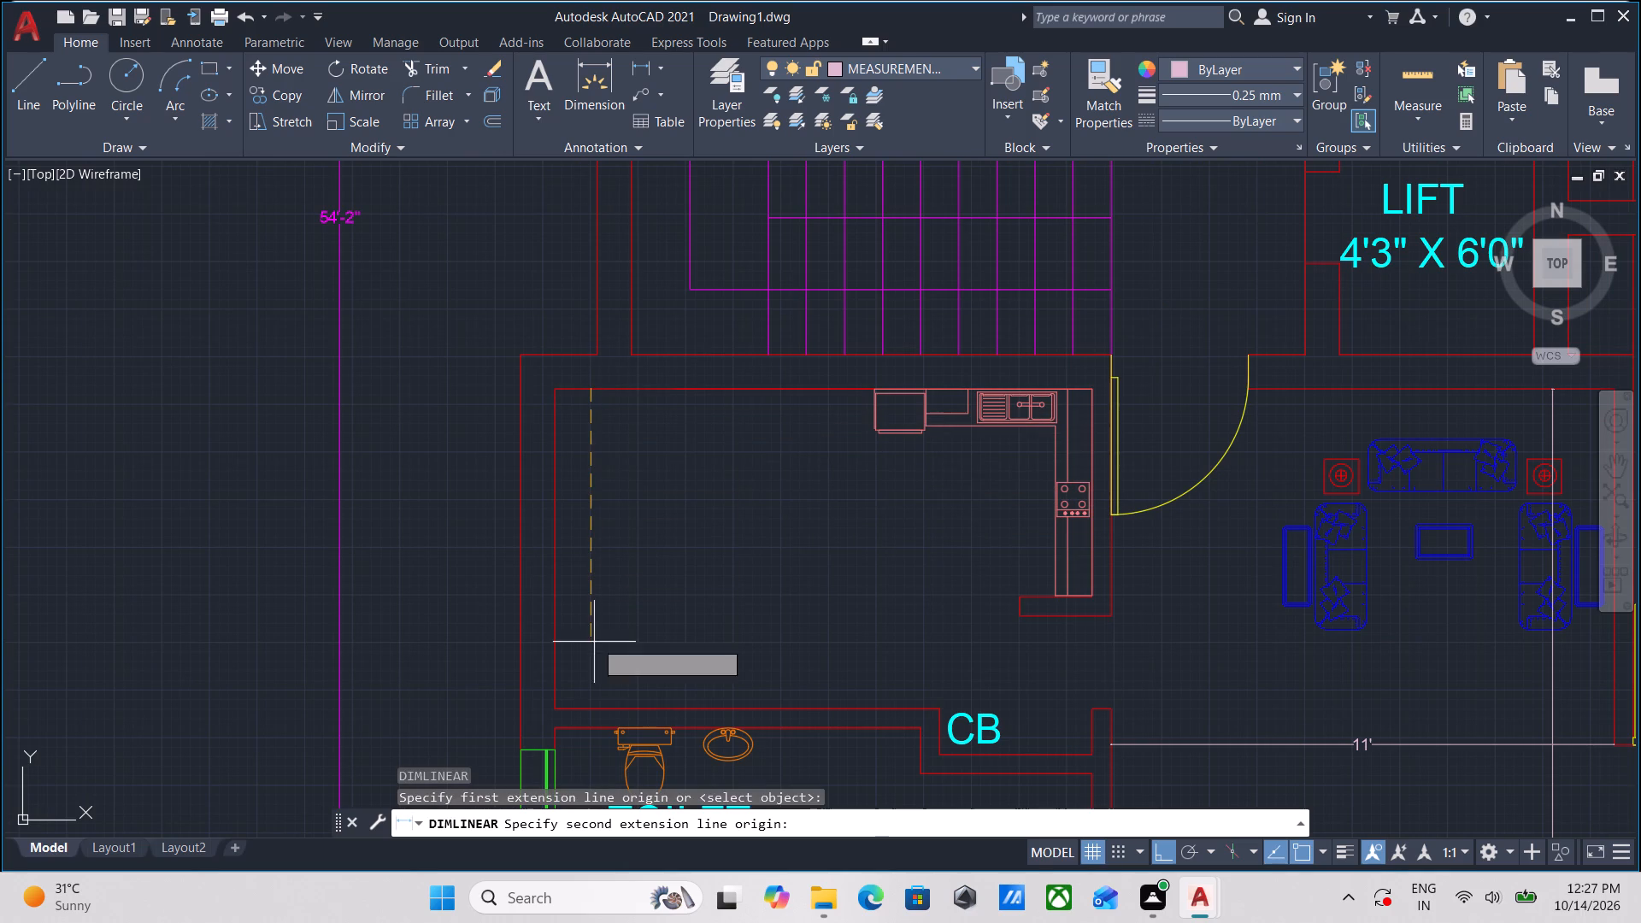
{"action": "left_click", "coordinate": [593, 710]}
{"action": "left_click", "coordinate": [595, 614]}
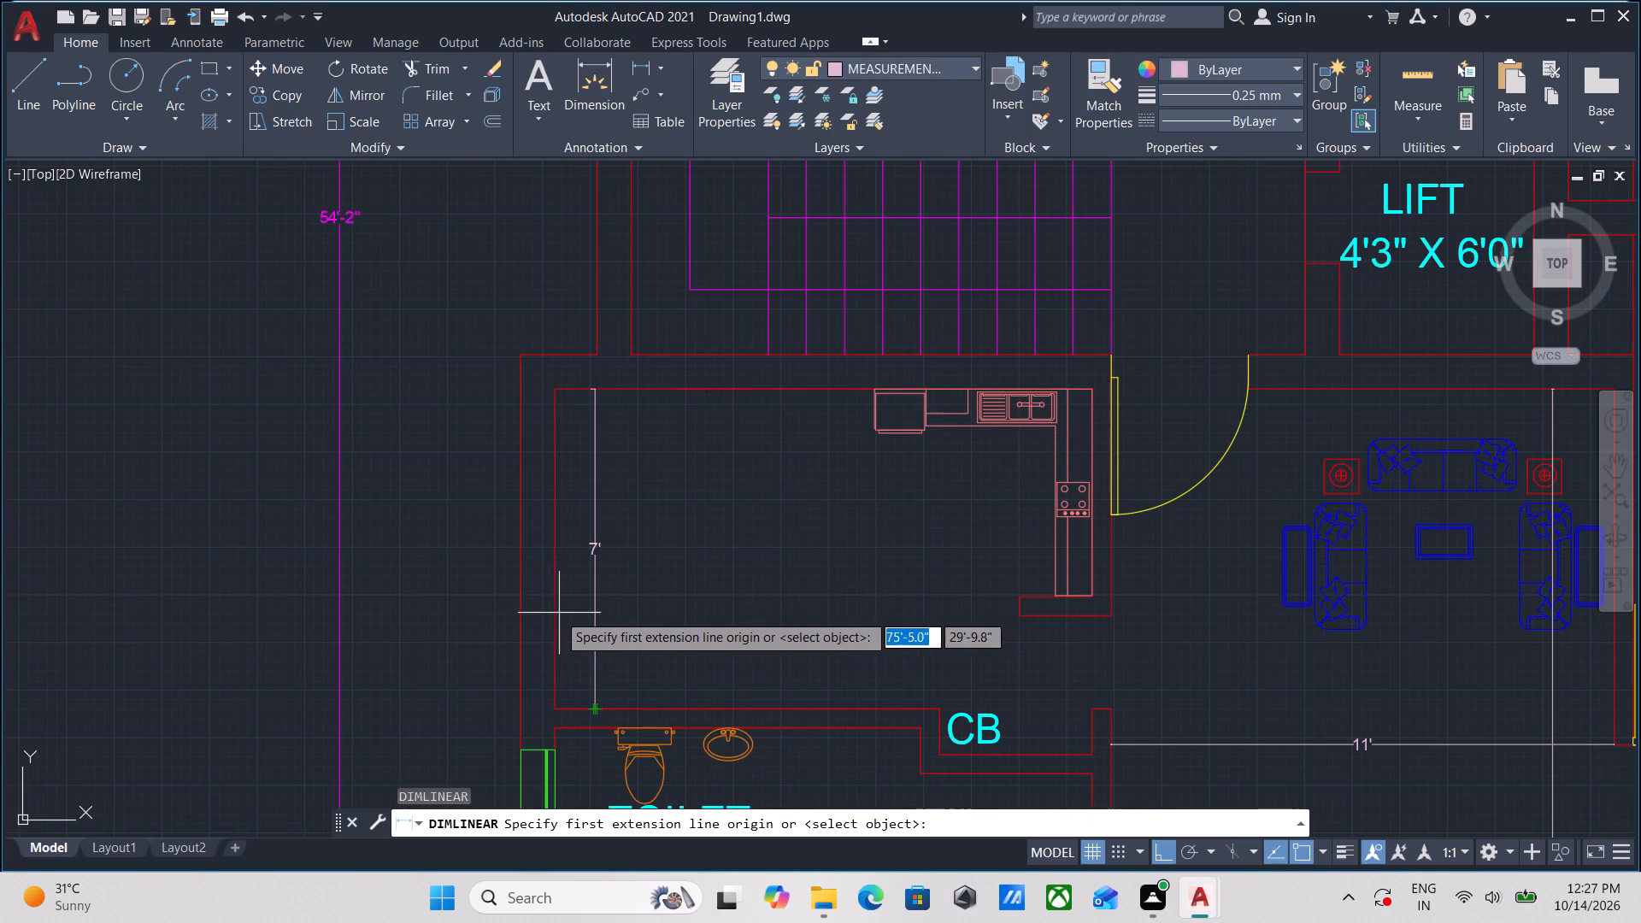
Add a horizontal linear dimension across the same kitchen, from left wall face to right wall face, just below the sink counter.
{"action": "middle_click_drag", "start_coordinate": [938, 591], "coordinate": [891, 726]}
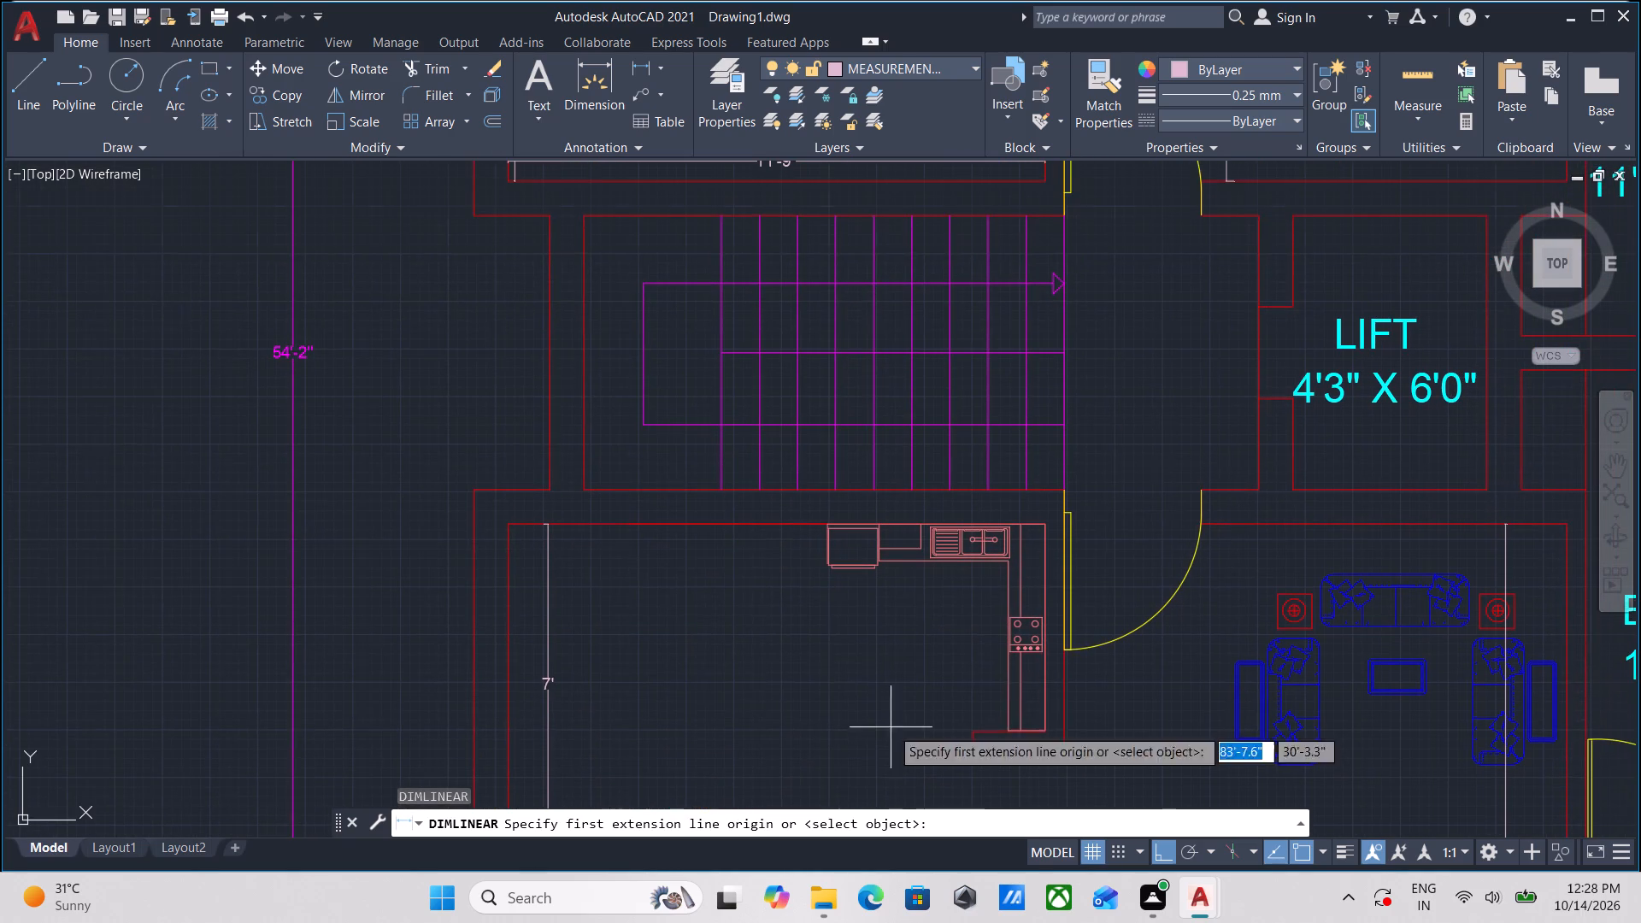
{"action": "left_click", "coordinate": [509, 578]}
{"action": "middle_click_drag", "start_coordinate": [938, 616], "coordinate": [738, 611]}
{"action": "scroll", "coordinate": [841, 598], "scroll_direction": "up", "scroll_amount": 3}
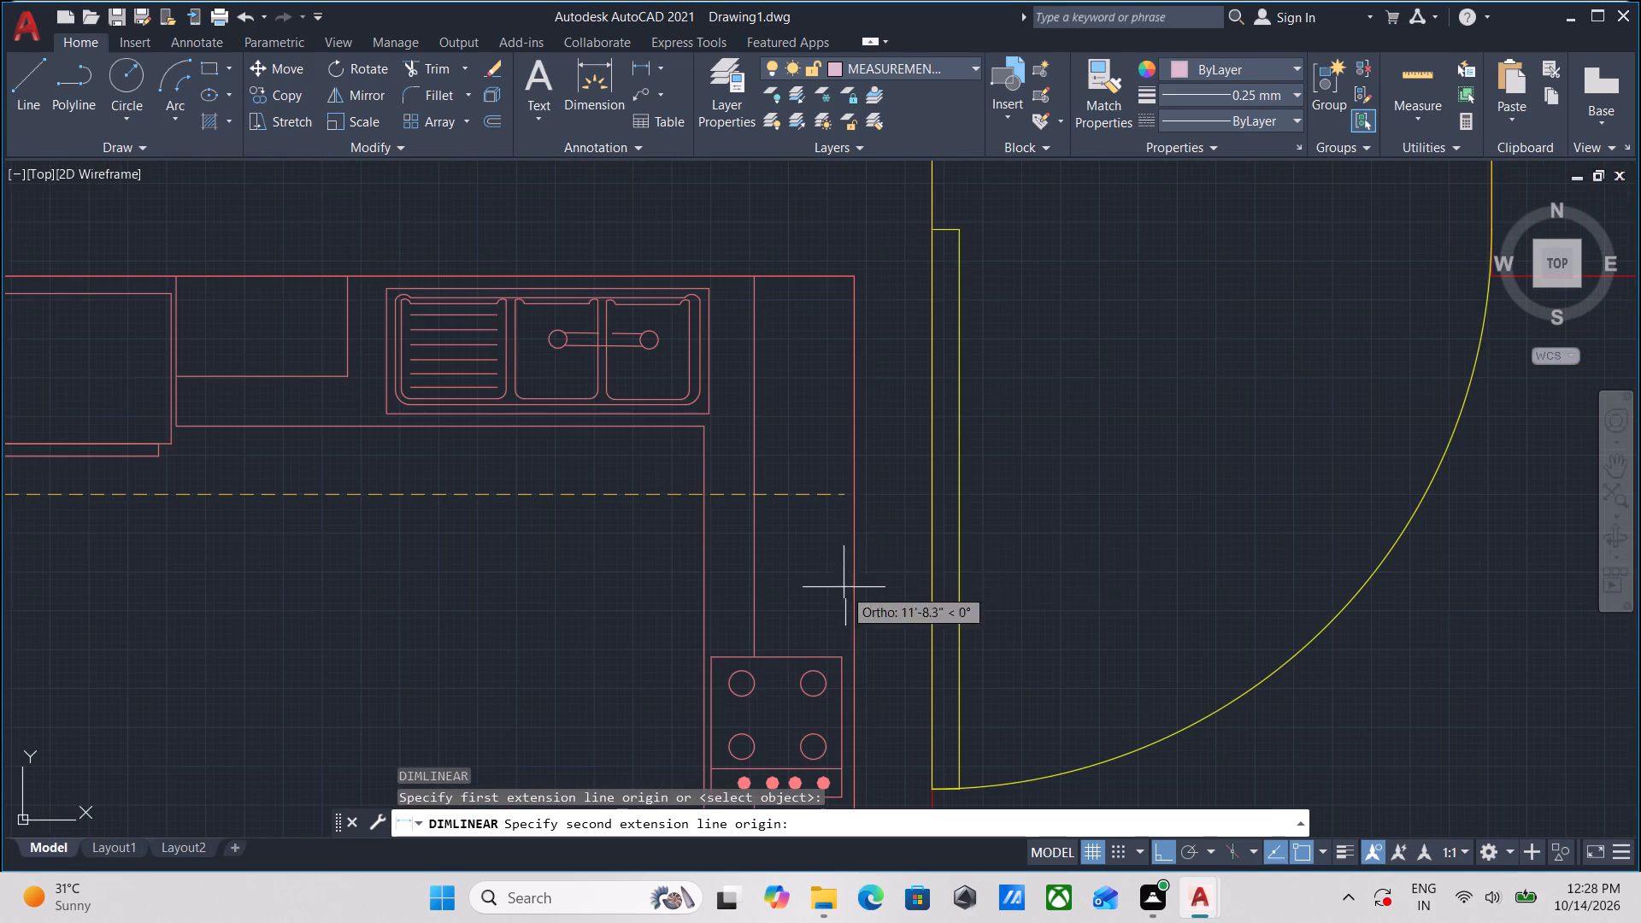
{"action": "left_click", "coordinate": [853, 497]}
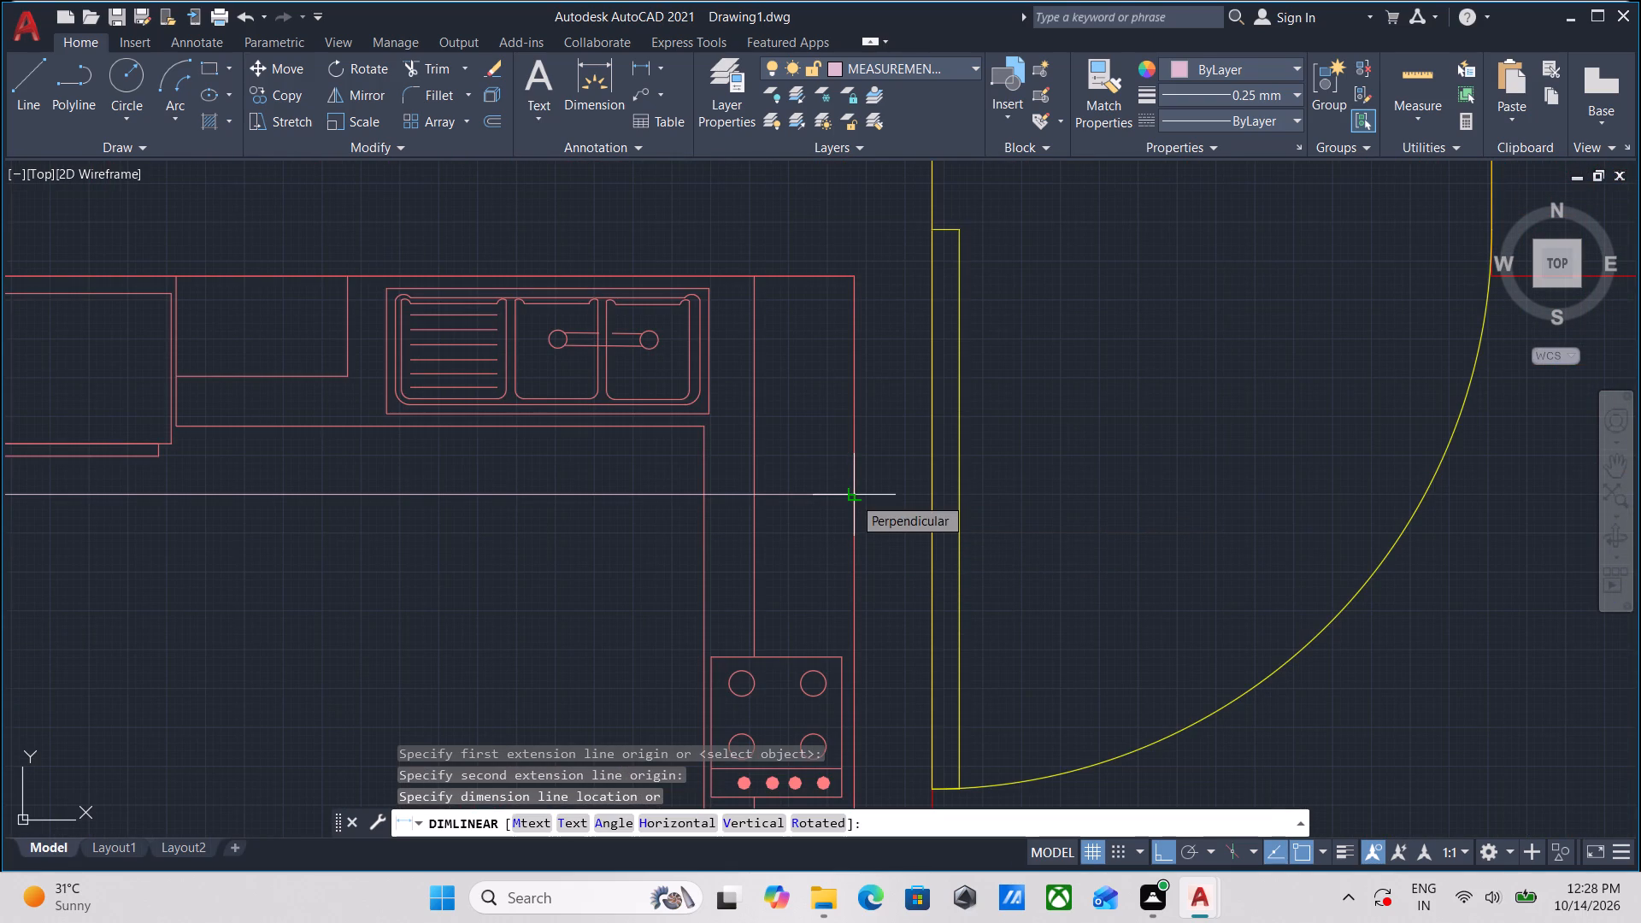
{"action": "left_click", "coordinate": [853, 497]}
{"action": "scroll", "coordinate": [456, 503], "scroll_direction": "down", "scroll_amount": 2}
{"action": "middle_click_drag", "start_coordinate": [472, 503], "coordinate": [744, 480]}
{"action": "scroll", "coordinate": [667, 499], "scroll_direction": "down", "scroll_amount": 1}
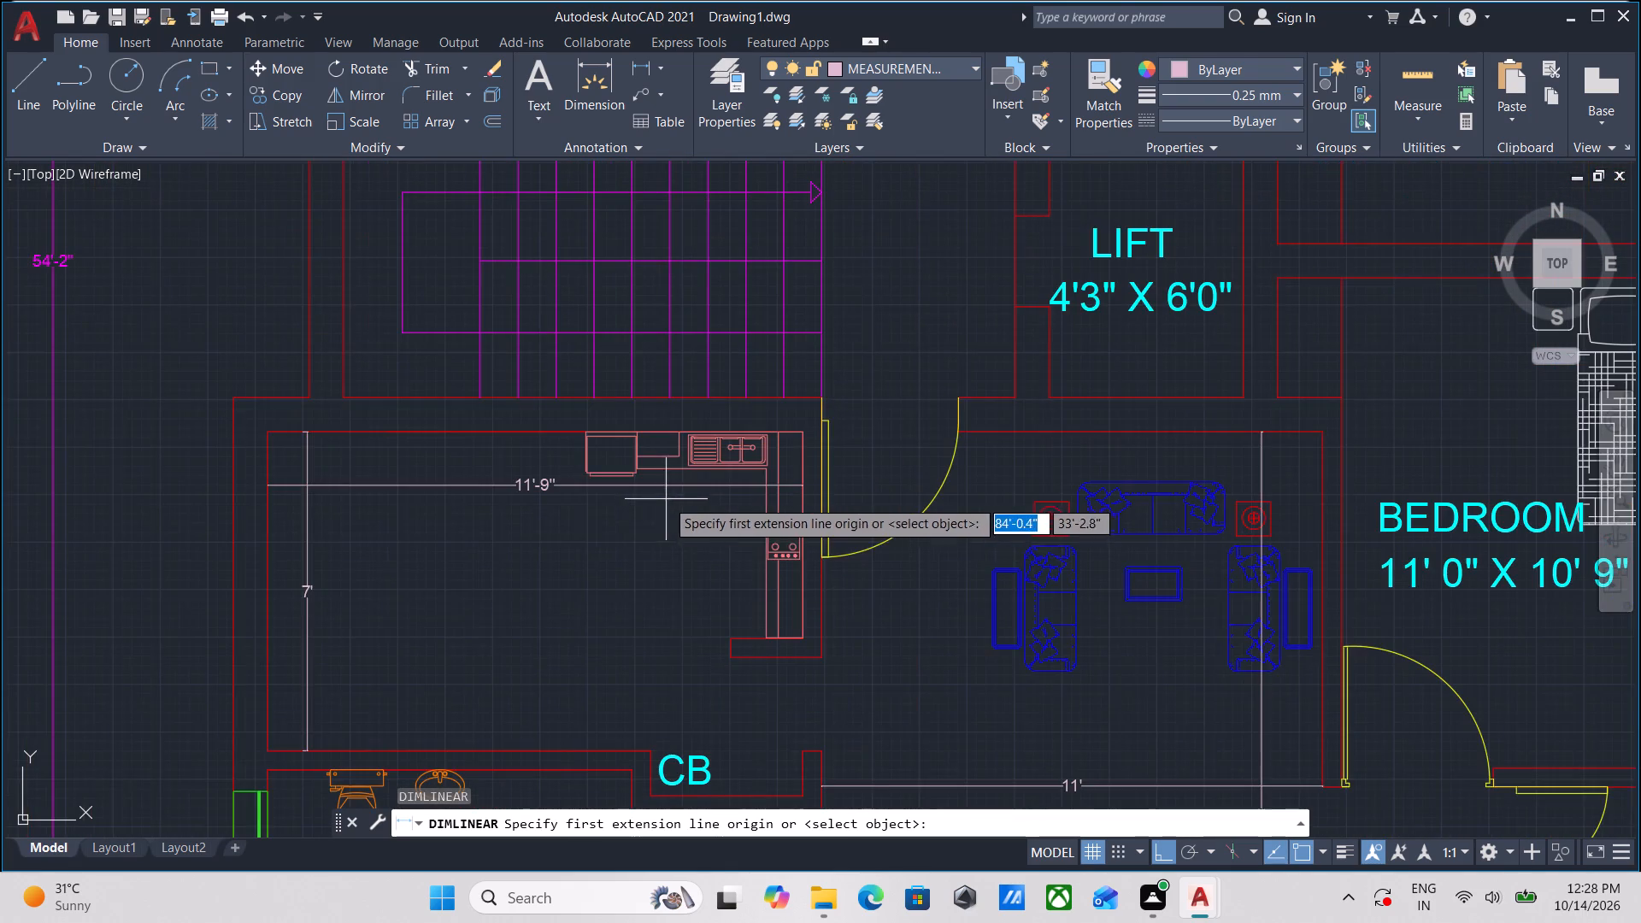
{"action": "scroll", "coordinate": [603, 491], "scroll_direction": "down", "scroll_amount": 1}
{"action": "middle_click_drag", "start_coordinate": [609, 485], "coordinate": [722, 417]}
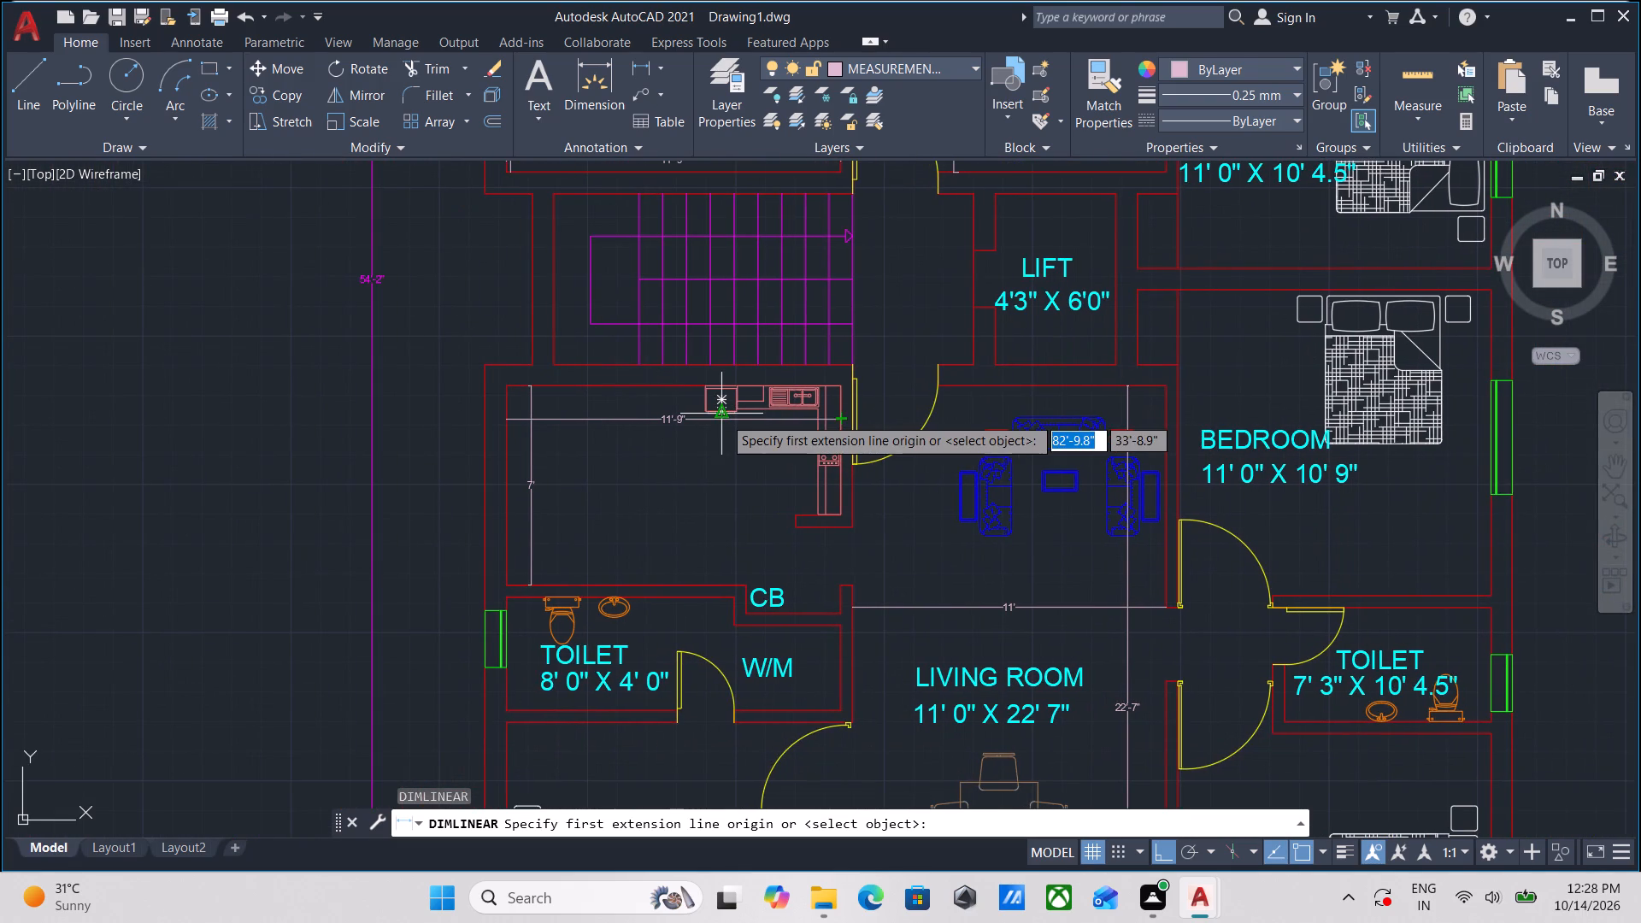
{"action": "key", "text": "Escape"}
Add a vertical linear dimension in the right plan's lower-flat left BED ROOM, from upper wall face to lower wall face, close to its left wall.
{"action": "scroll", "coordinate": [654, 489], "scroll_direction": "down", "scroll_amount": 1}
{"action": "middle_click_drag", "start_coordinate": [654, 497], "coordinate": [734, 354]}
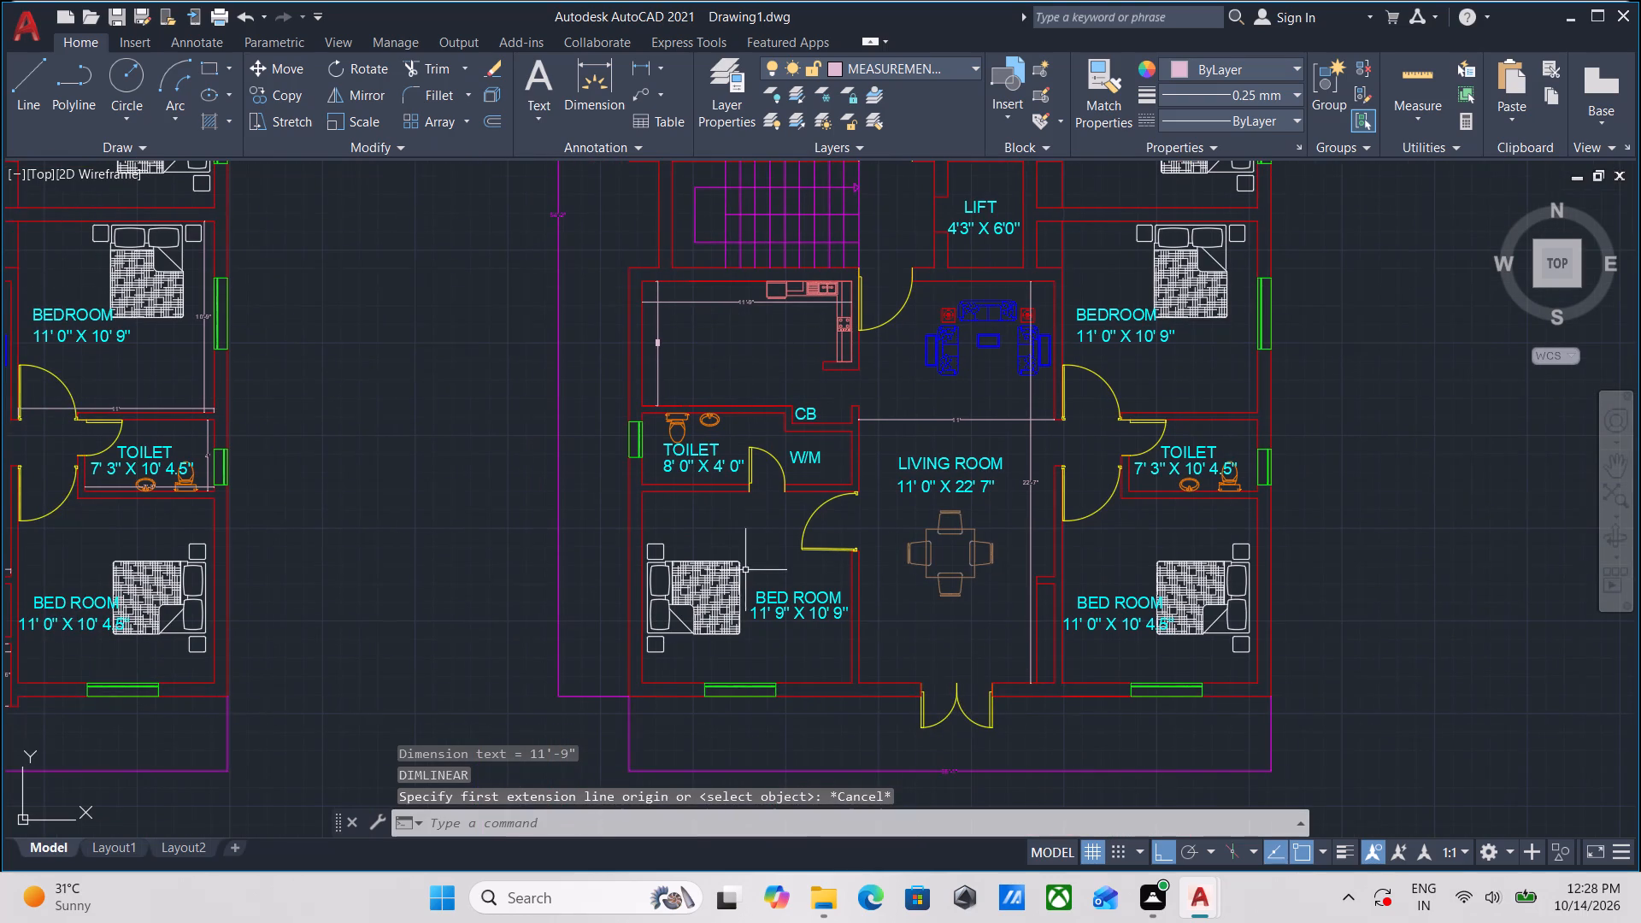
{"action": "middle_click_drag", "start_coordinate": [732, 559], "coordinate": [741, 648]}
{"action": "scroll", "coordinate": [717, 397], "scroll_direction": "up", "scroll_amount": 2}
{"action": "middle_click_drag", "start_coordinate": [678, 524], "coordinate": [691, 442]}
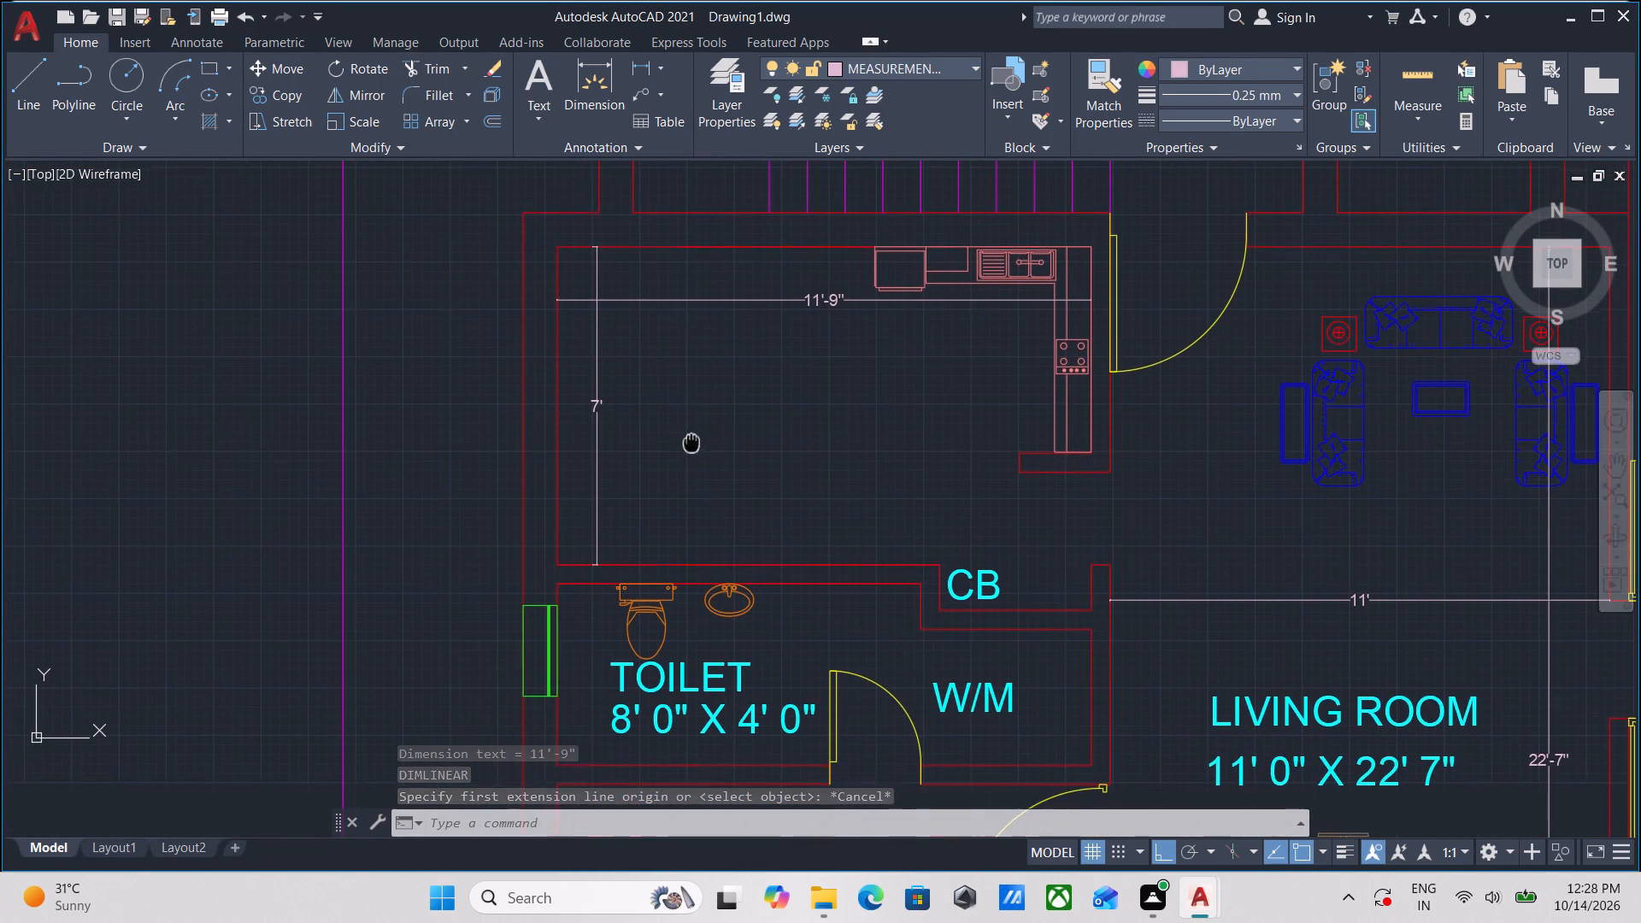
{"action": "type", "text": "MU"}
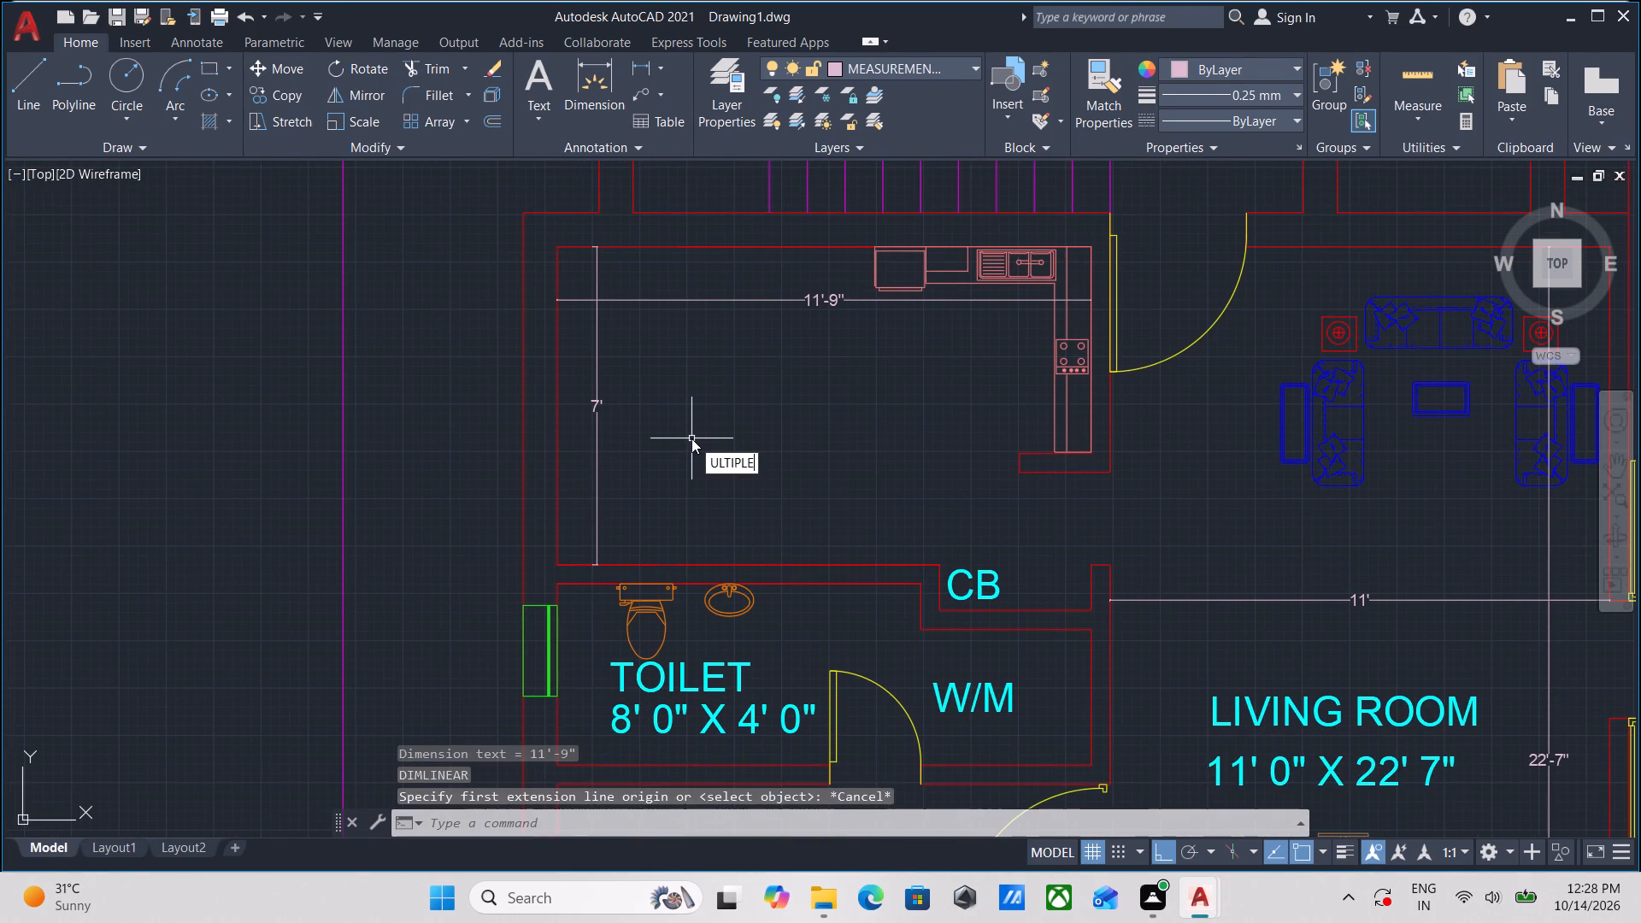
{"action": "key", "text": "Return"}
{"action": "type", "text": "DLI"}
{"action": "key", "text": "Return"}
{"action": "middle_click_drag", "start_coordinate": [691, 438], "coordinate": [754, 276]}
{"action": "scroll", "coordinate": [676, 643], "scroll_direction": "down", "scroll_amount": 1}
{"action": "middle_click_drag", "start_coordinate": [666, 638], "coordinate": [678, 450]}
{"action": "scroll", "coordinate": [660, 458], "scroll_direction": "up", "scroll_amount": 2}
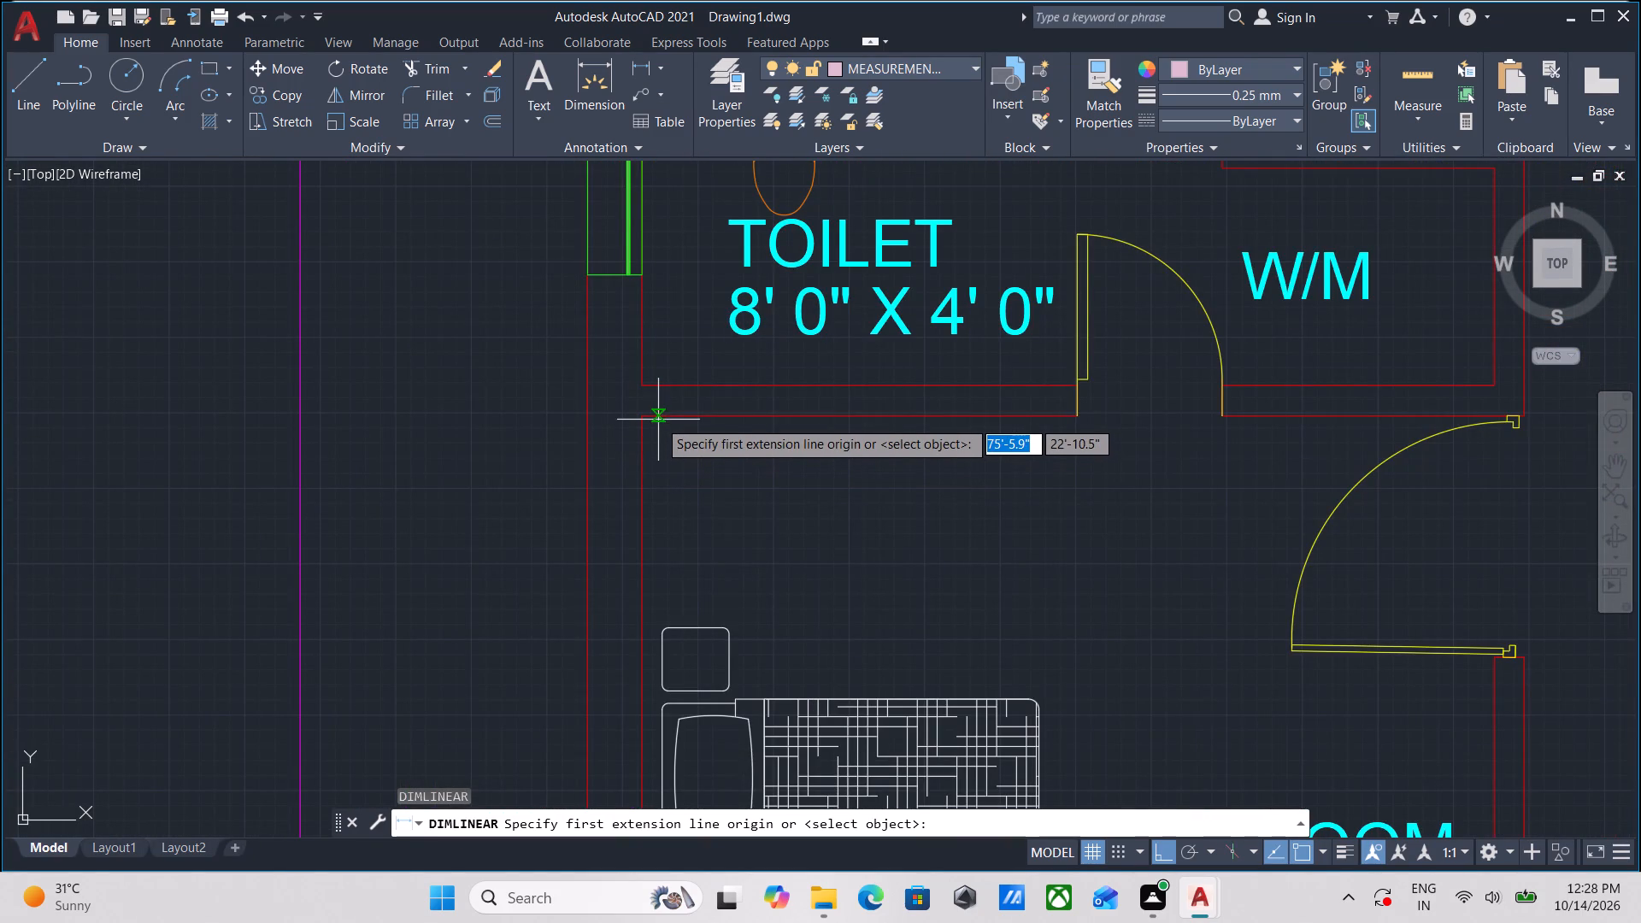
{"action": "scroll", "coordinate": [653, 418], "scroll_direction": "up", "scroll_amount": 3}
{"action": "left_click", "coordinate": [628, 405]}
{"action": "scroll", "coordinate": [655, 738], "scroll_direction": "down", "scroll_amount": 1}
{"action": "middle_click_drag", "start_coordinate": [649, 714], "coordinate": [631, 405]}
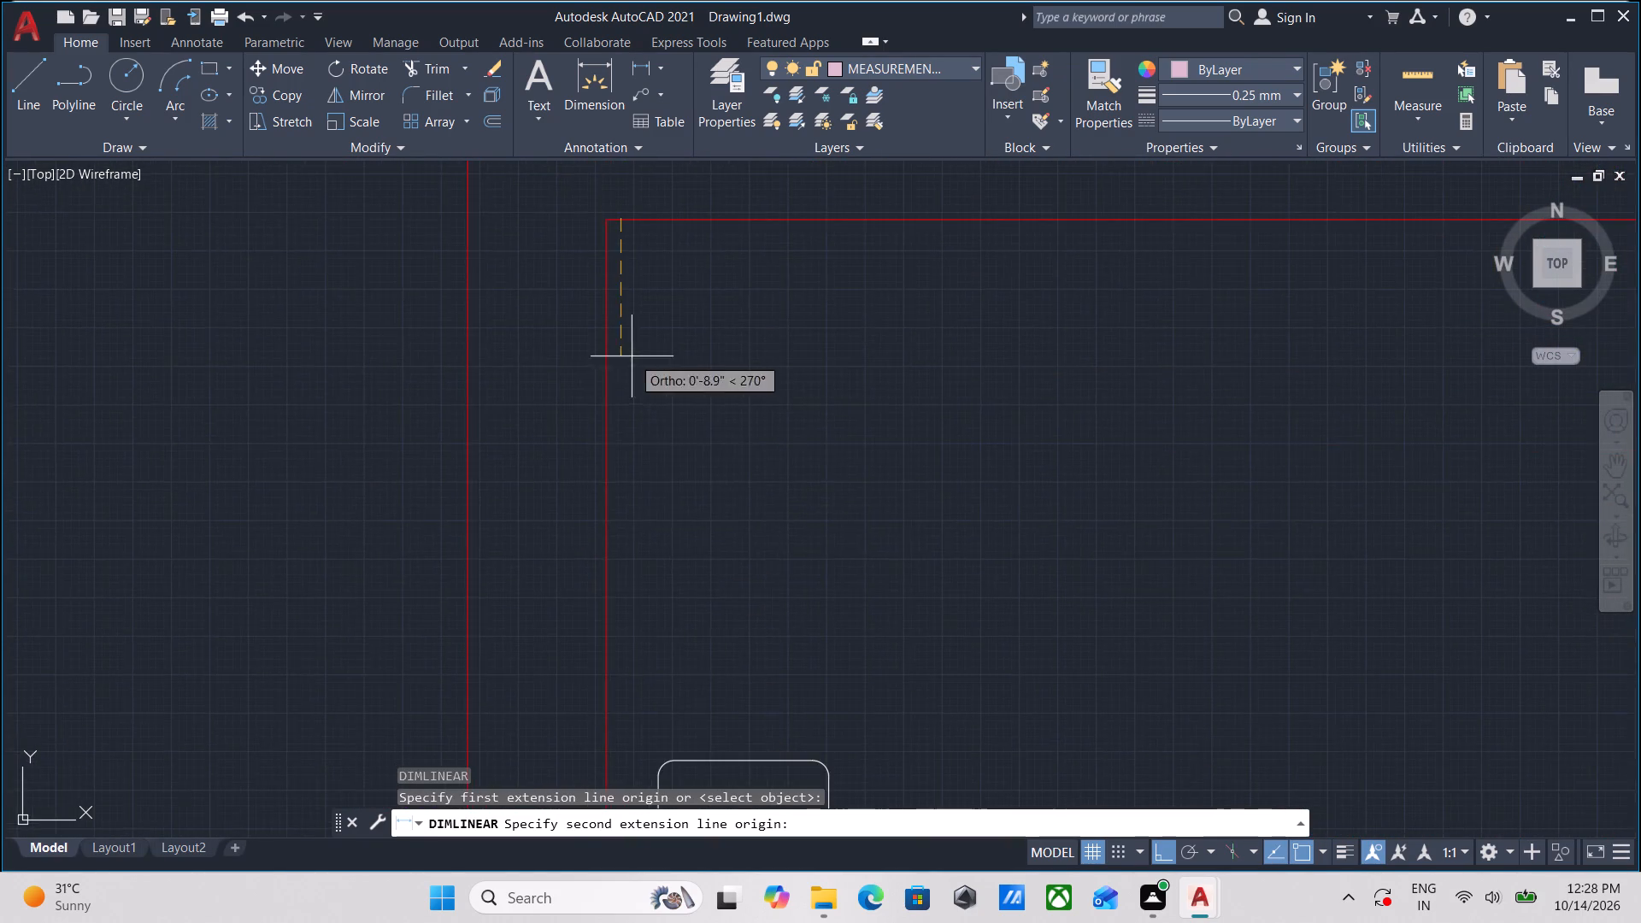
{"action": "scroll", "coordinate": [616, 614], "scroll_direction": "down", "scroll_amount": 2}
{"action": "middle_click_drag", "start_coordinate": [616, 615], "coordinate": [615, 356]}
{"action": "middle_click_drag", "start_coordinate": [601, 716], "coordinate": [625, 342]}
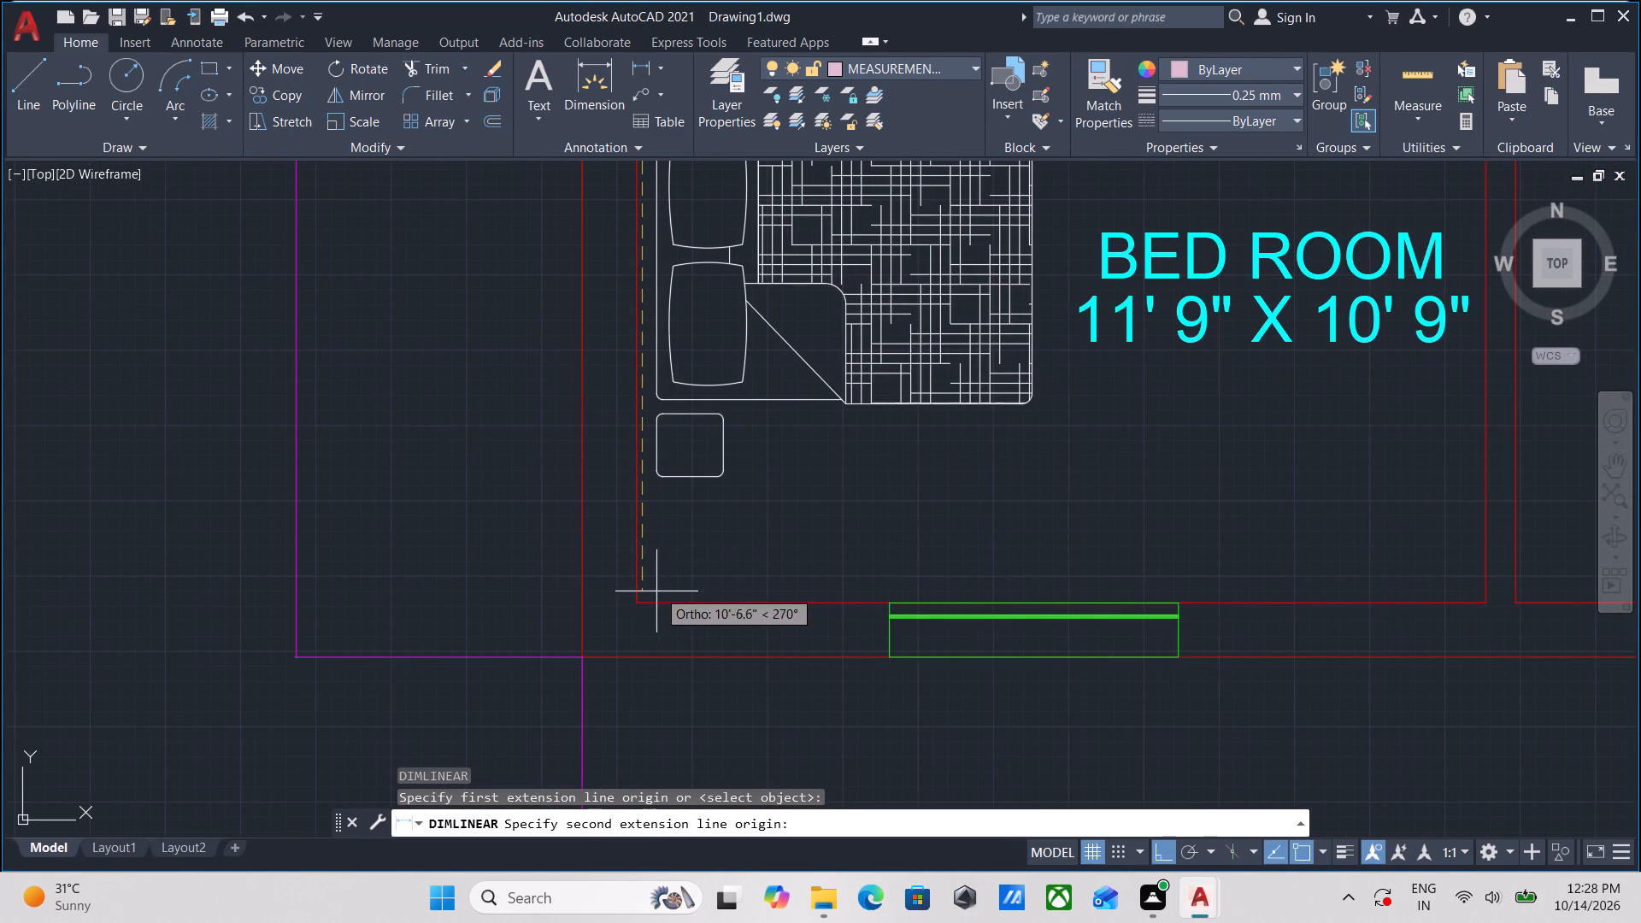
{"action": "left_click", "coordinate": [644, 603]}
{"action": "scroll", "coordinate": [644, 603], "scroll_direction": "up", "scroll_amount": 2}
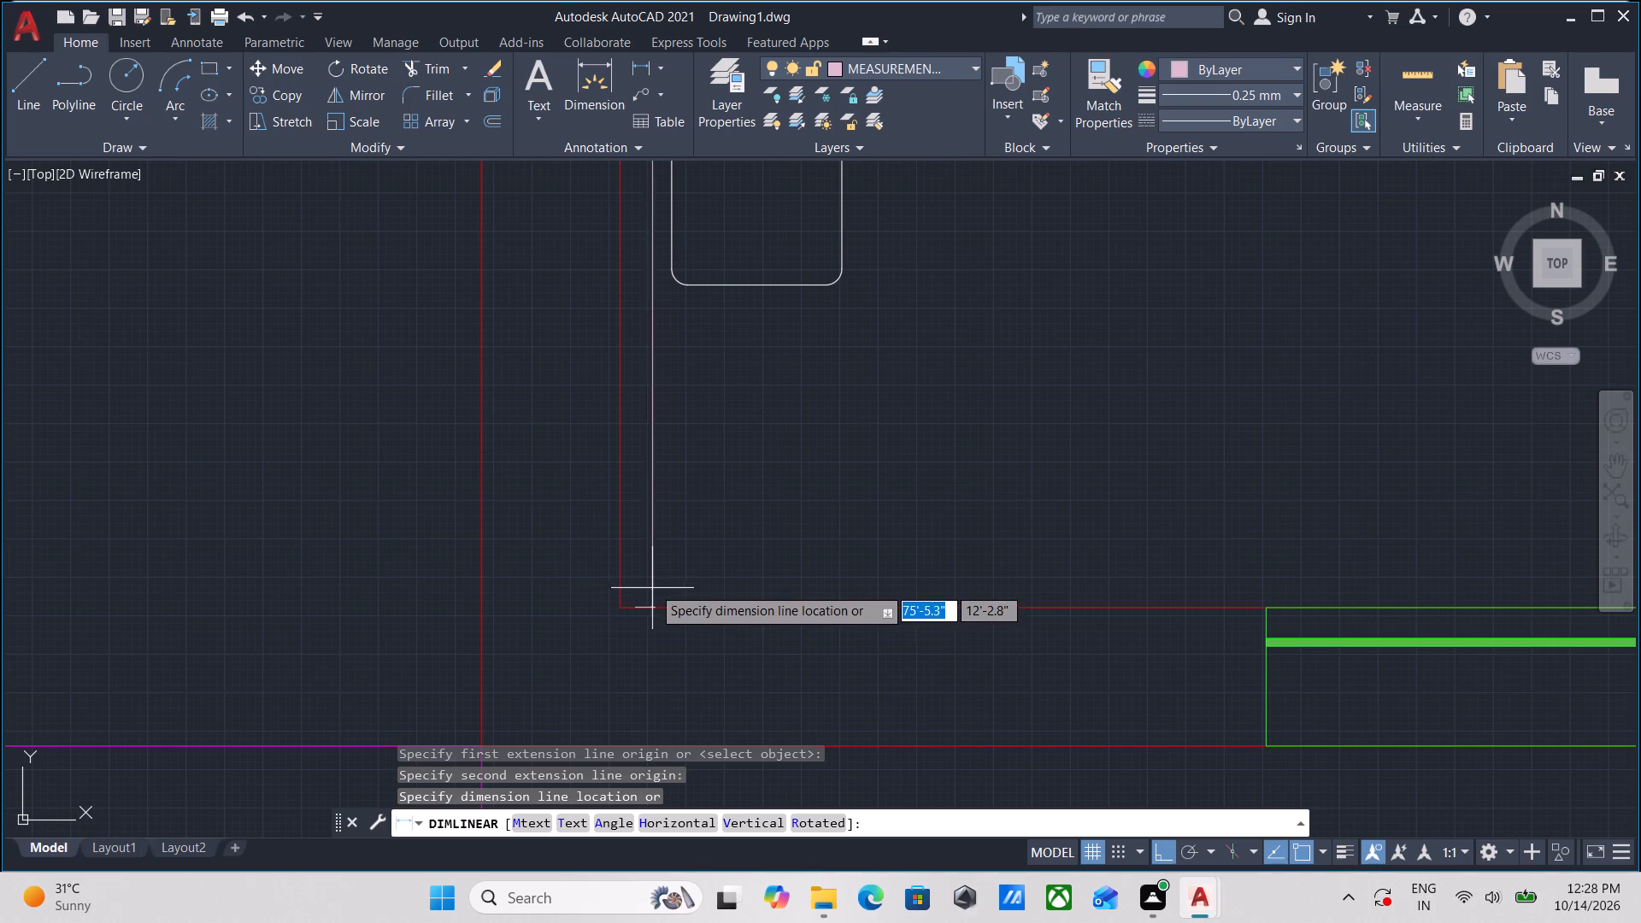
{"action": "left_click", "coordinate": [644, 579]}
Add a horizontal linear dimension across the same BED ROOM, from right wall face to left wall face, just above the lower wall.
{"action": "scroll", "coordinate": [708, 491], "scroll_direction": "down", "scroll_amount": 2}
{"action": "middle_click_drag", "start_coordinate": [708, 494], "coordinate": [612, 807]}
{"action": "scroll", "coordinate": [656, 336], "scroll_direction": "down", "scroll_amount": 1}
{"action": "middle_click_drag", "start_coordinate": [656, 336], "coordinate": [611, 662]}
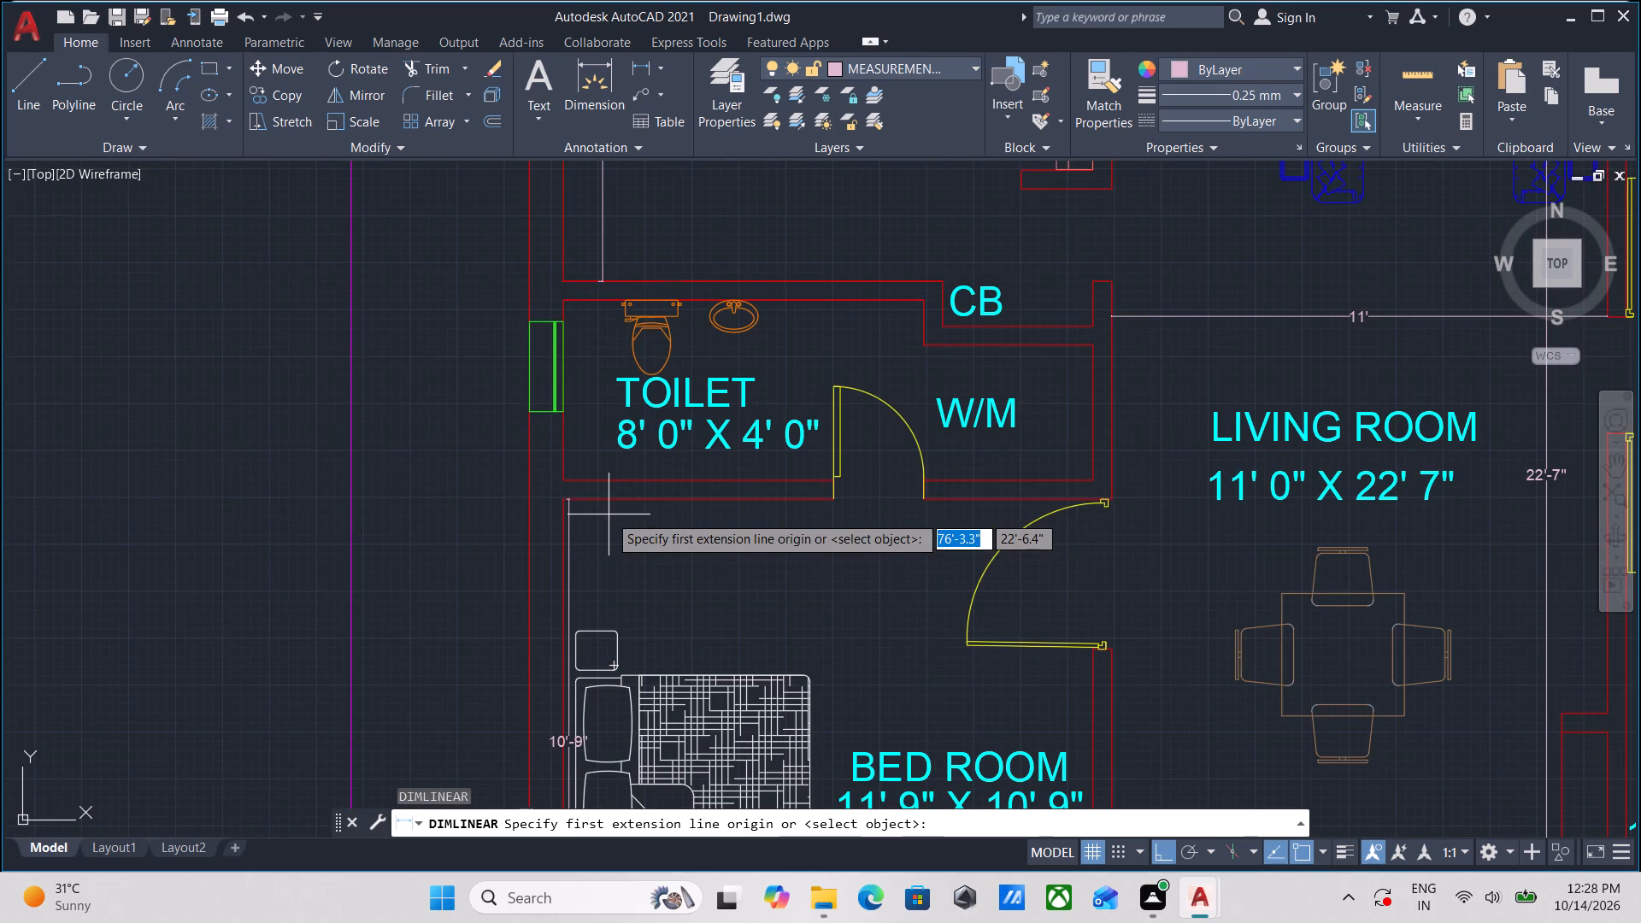
{"action": "middle_click_drag", "start_coordinate": [675, 566], "coordinate": [713, 283]}
{"action": "middle_click_drag", "start_coordinate": [672, 660], "coordinate": [663, 569]}
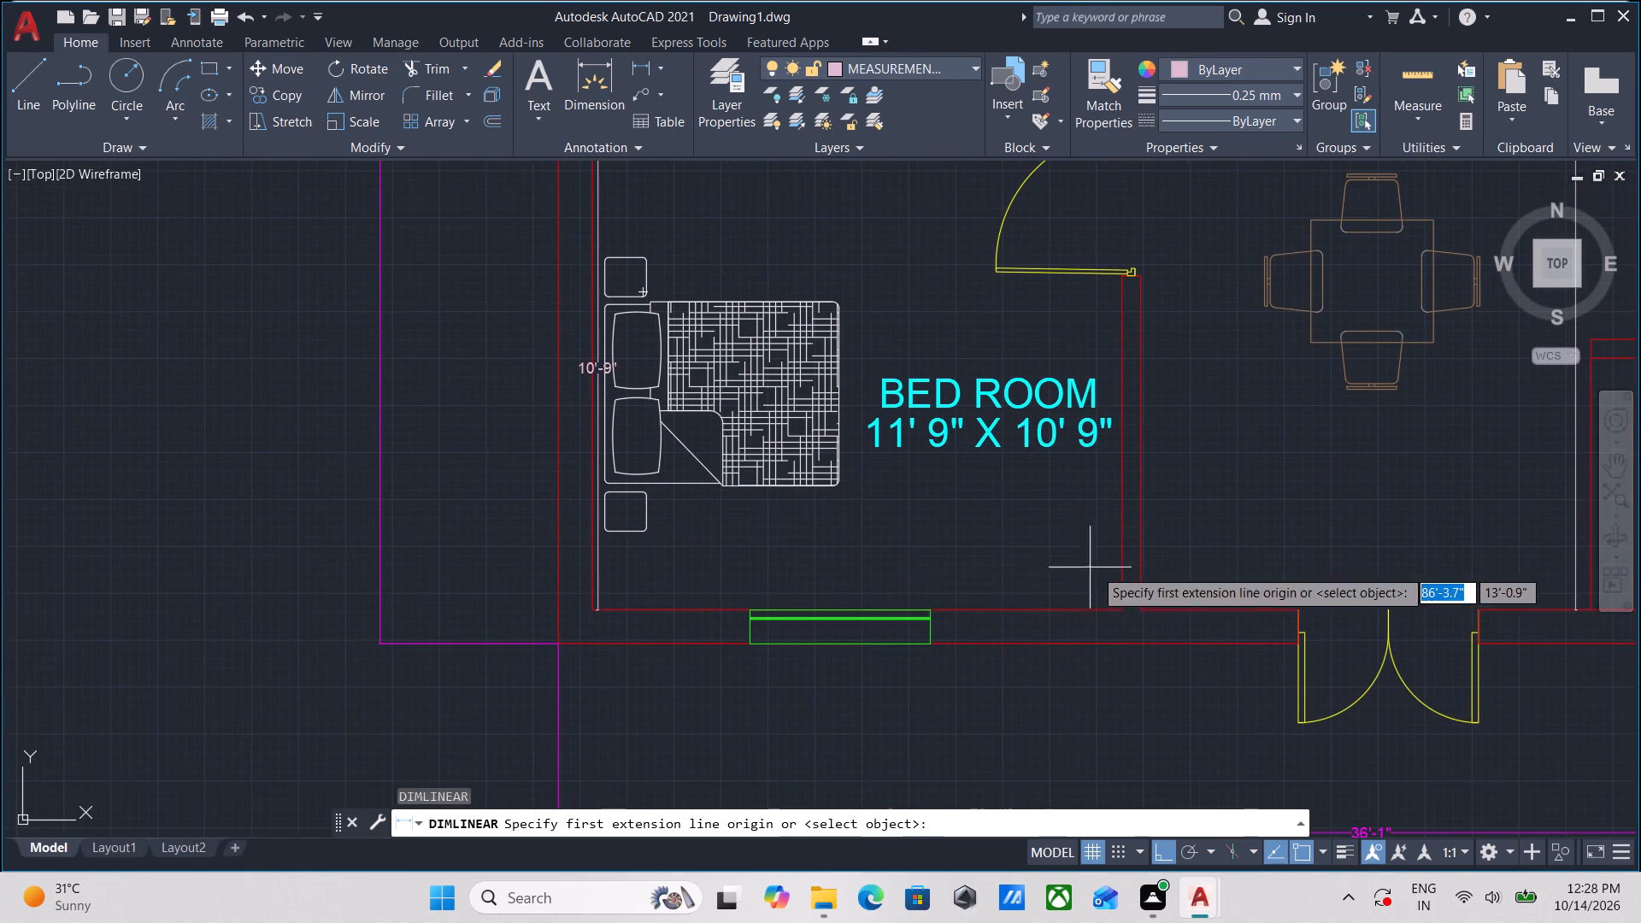
{"action": "scroll", "coordinate": [1103, 573], "scroll_direction": "up", "scroll_amount": 2}
{"action": "left_click", "coordinate": [1144, 608]}
{"action": "middle_click_drag", "start_coordinate": [617, 591], "coordinate": [1025, 542]}
{"action": "scroll", "coordinate": [644, 586], "scroll_direction": "down", "scroll_amount": 1}
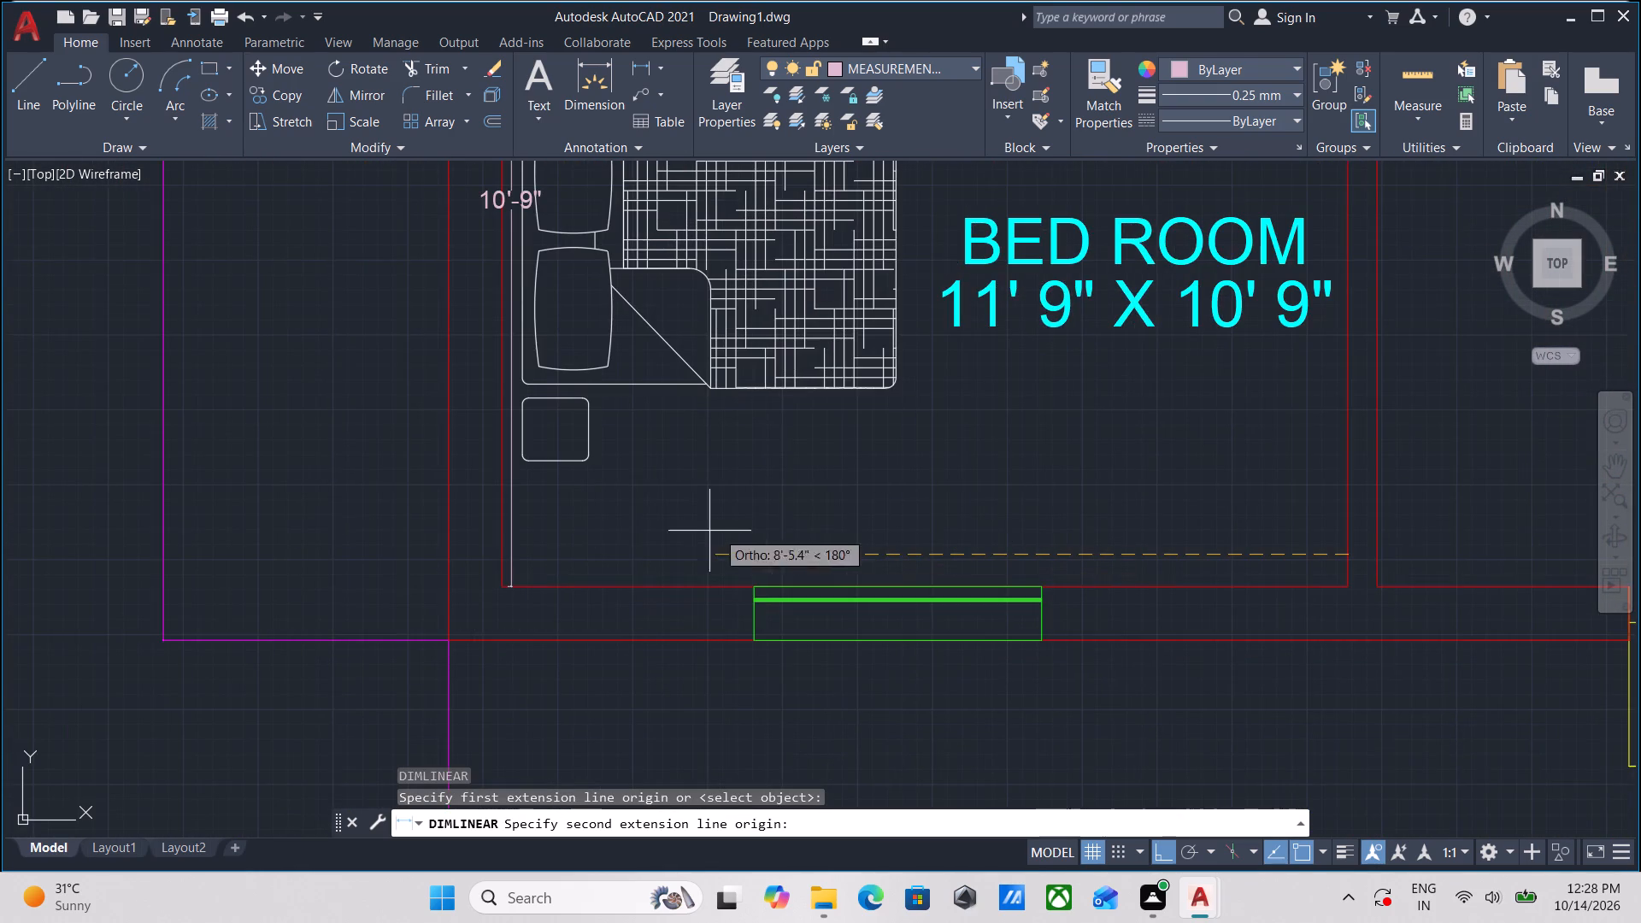
{"action": "scroll", "coordinate": [514, 553], "scroll_direction": "up", "scroll_amount": 3}
{"action": "left_click", "coordinate": [466, 564]}
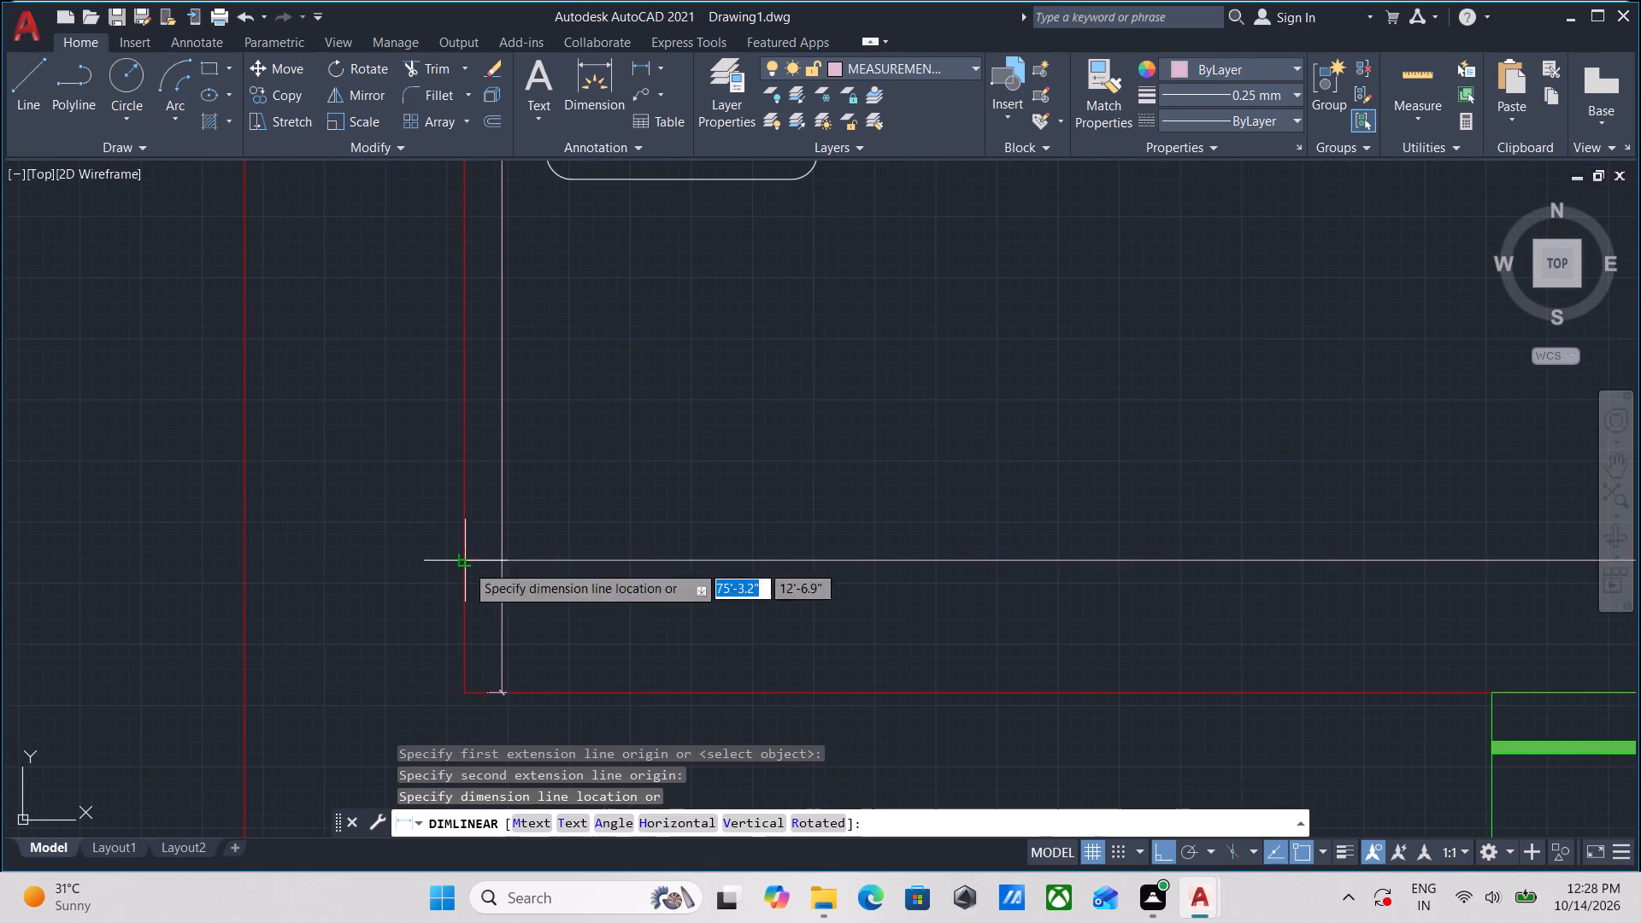
{"action": "left_click", "coordinate": [951, 558]}
Add a horizontal linear dimension across the right plan's lower-flat right BED ROOM, from right wall face to left wall face, just above the lower wall.
{"action": "scroll", "coordinate": [904, 503], "scroll_direction": "down", "scroll_amount": 3}
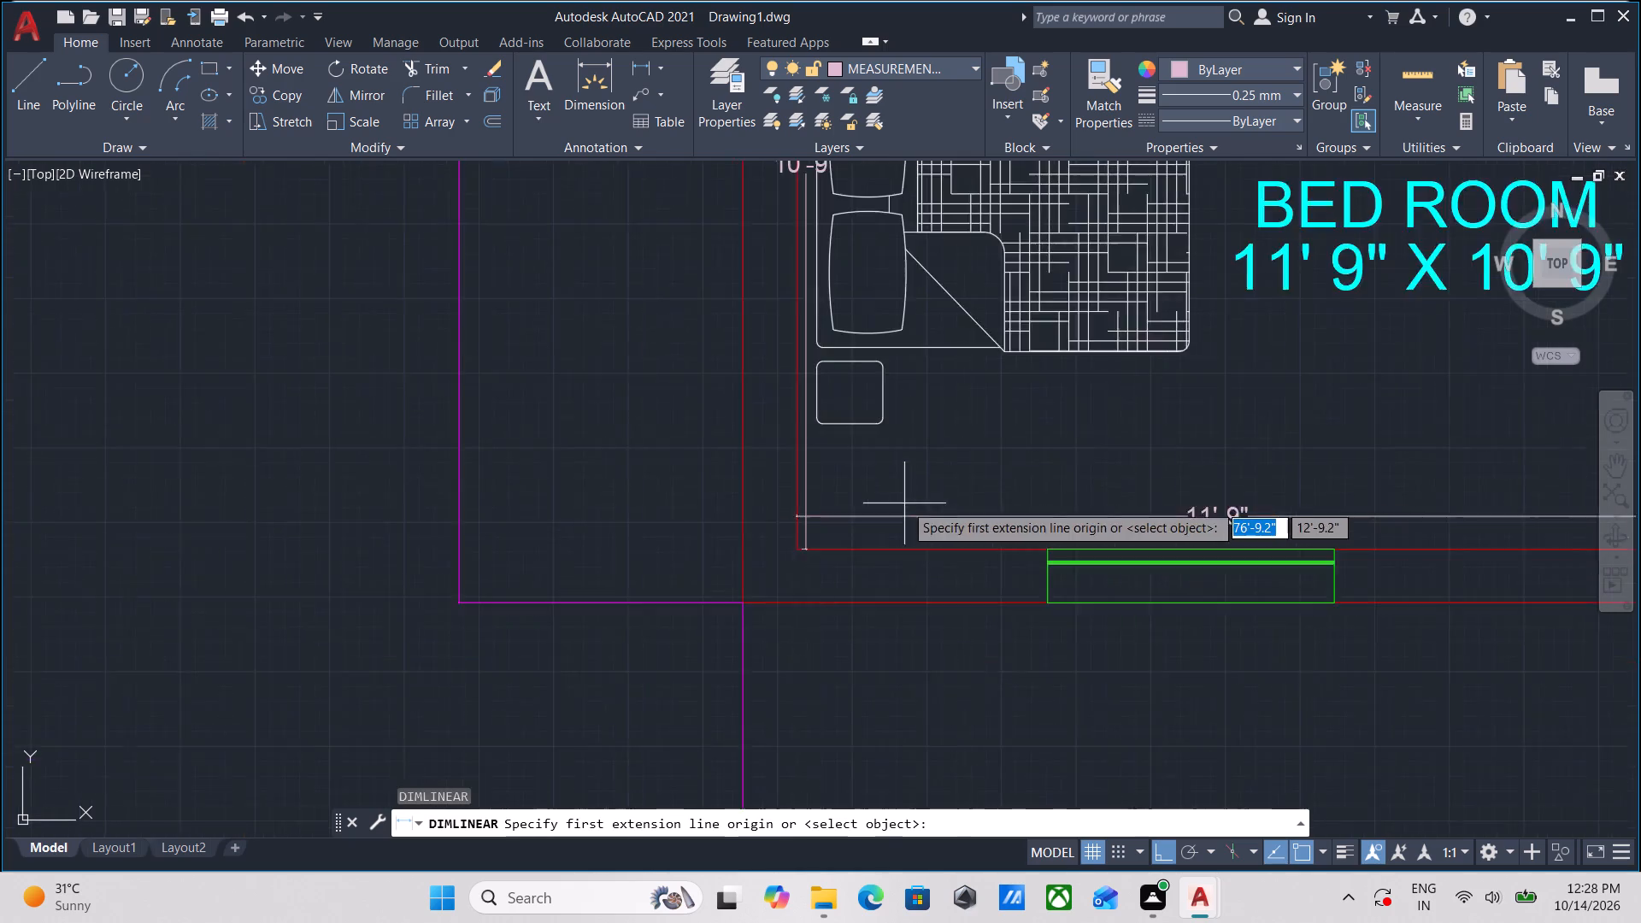
{"action": "middle_click_drag", "start_coordinate": [904, 503], "coordinate": [556, 585]}
{"action": "scroll", "coordinate": [870, 532], "scroll_direction": "down", "scroll_amount": 1}
{"action": "middle_click_drag", "start_coordinate": [870, 532], "coordinate": [668, 588]}
{"action": "scroll", "coordinate": [653, 598], "scroll_direction": "down", "scroll_amount": 1}
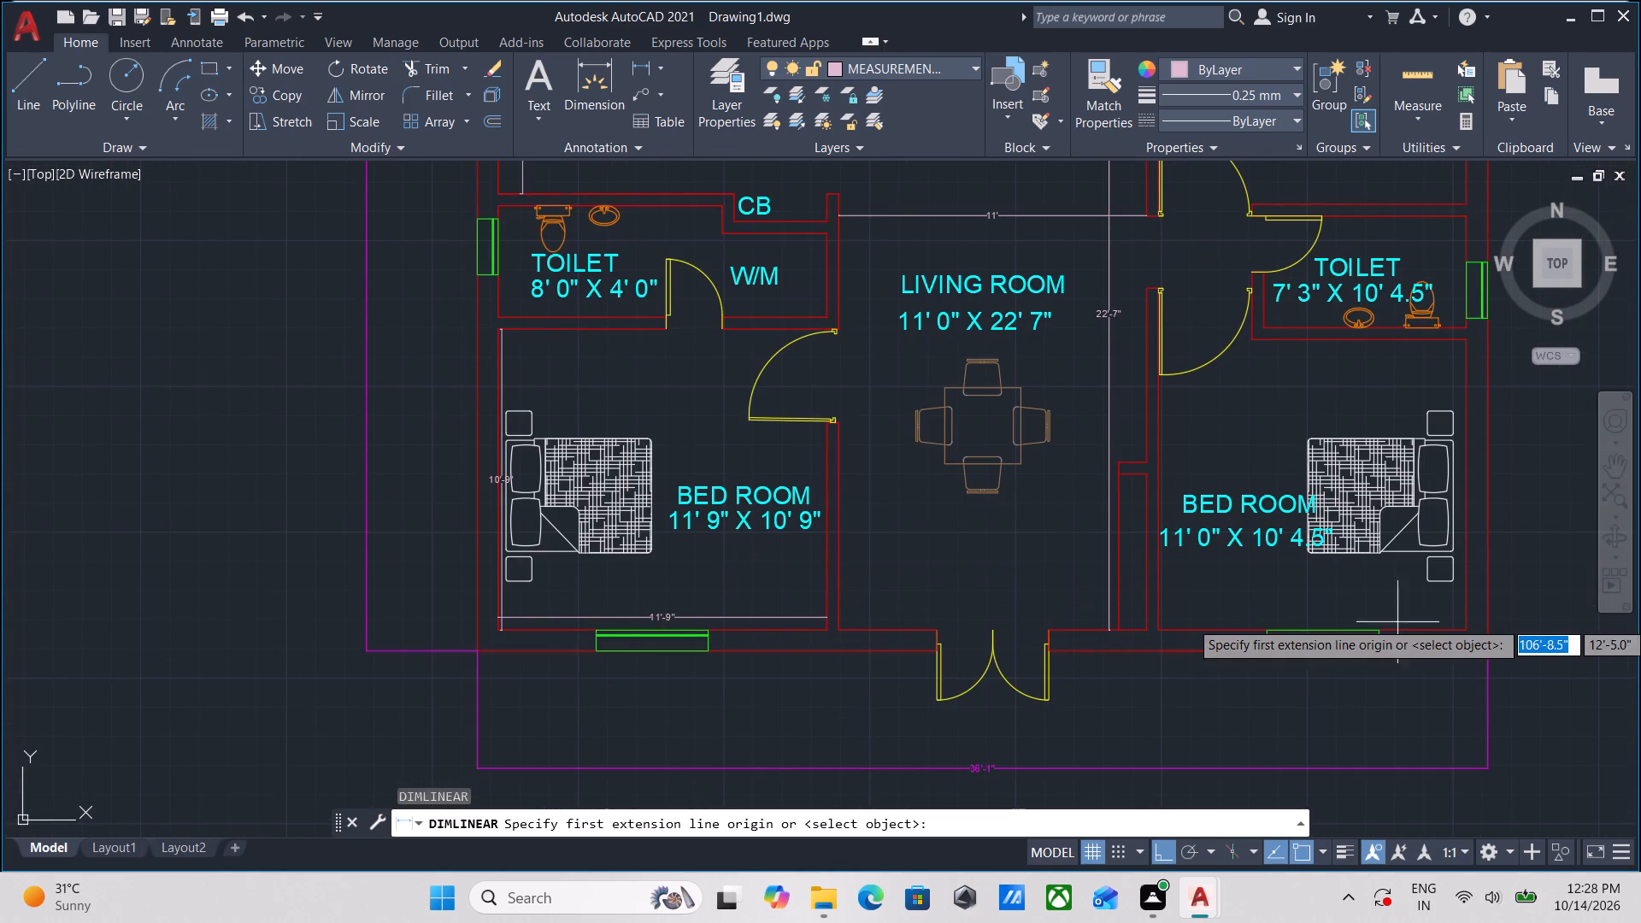
{"action": "middle_click_drag", "start_coordinate": [1459, 585], "coordinate": [1115, 584]}
{"action": "scroll", "coordinate": [1122, 611], "scroll_direction": "up", "scroll_amount": 2}
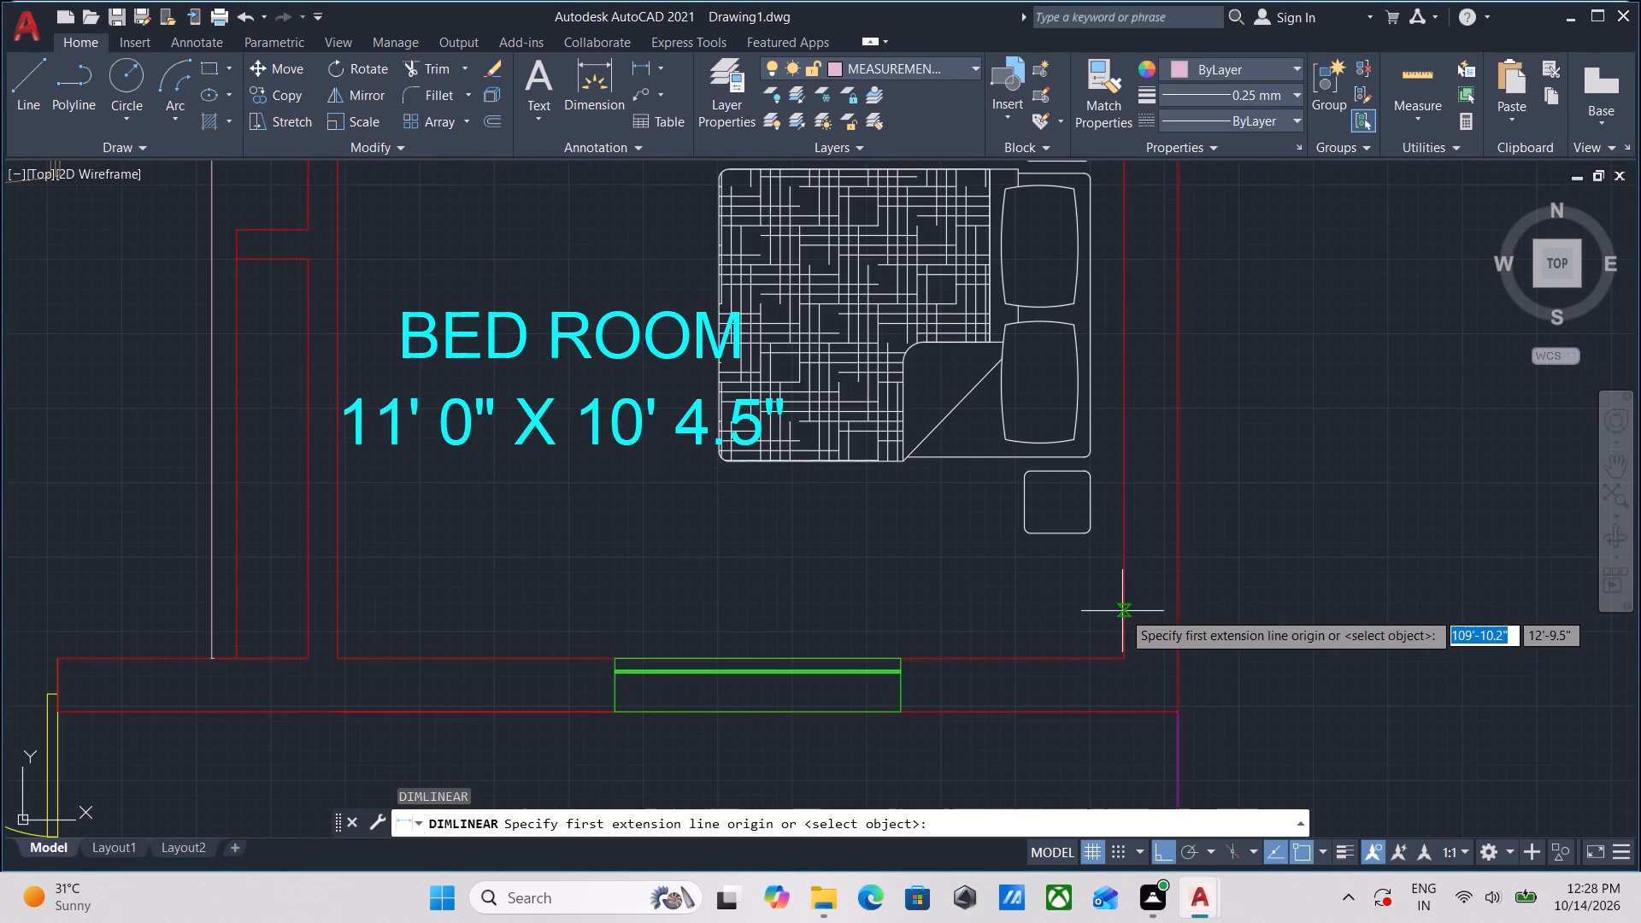
{"action": "left_click", "coordinate": [1122, 611]}
{"action": "middle_click_drag", "start_coordinate": [568, 597], "coordinate": [721, 599]}
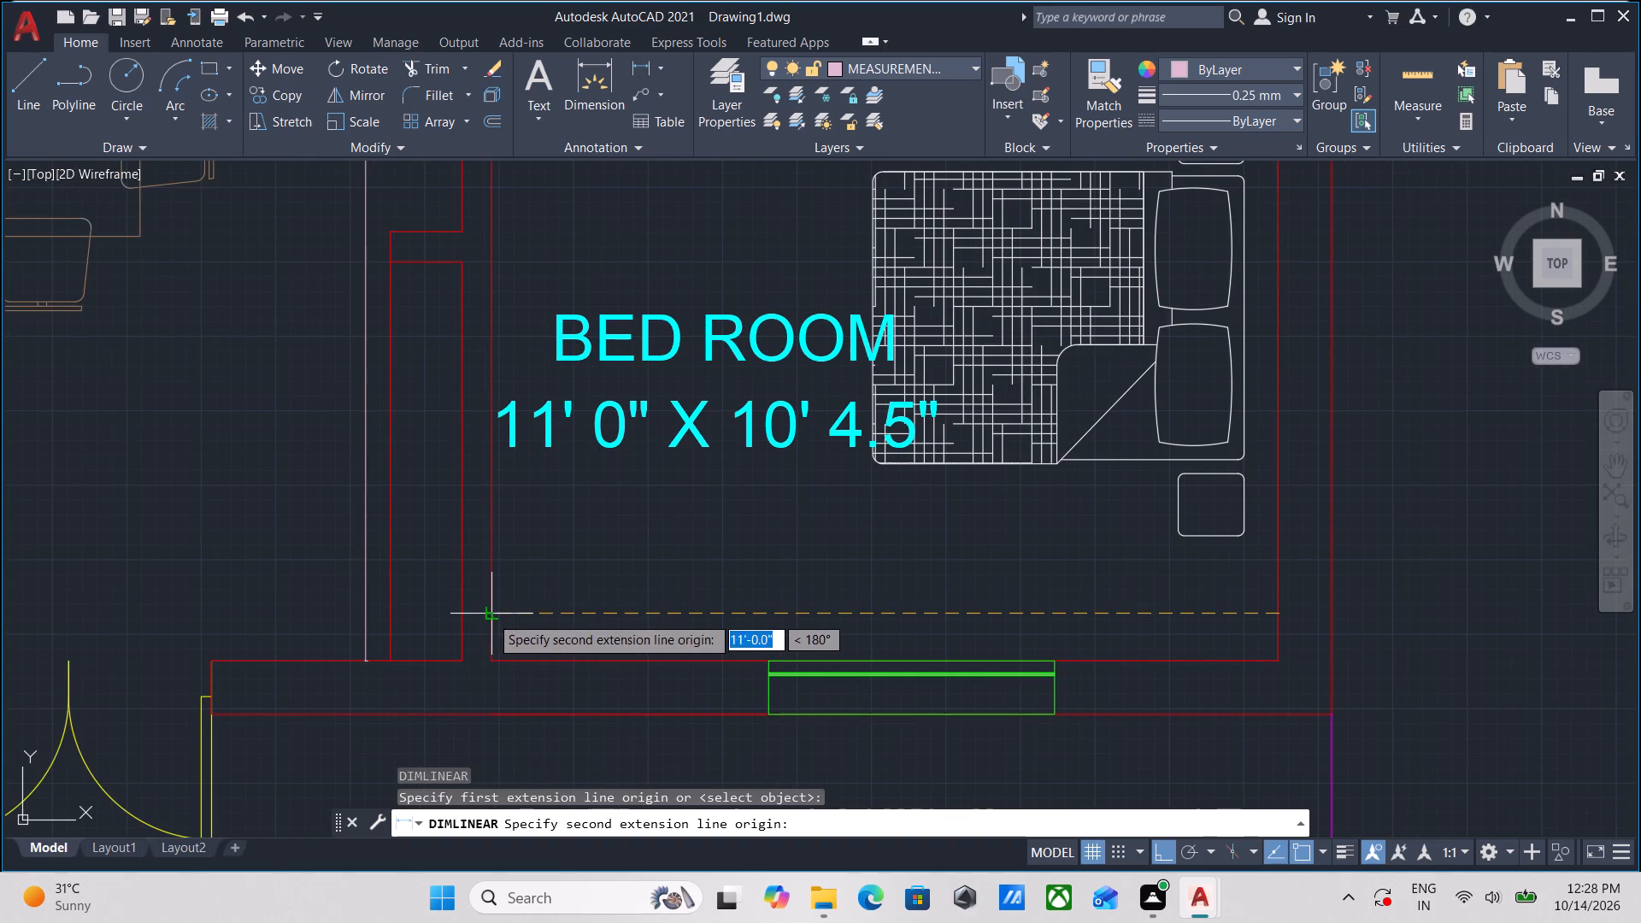
{"action": "left_click", "coordinate": [490, 616]}
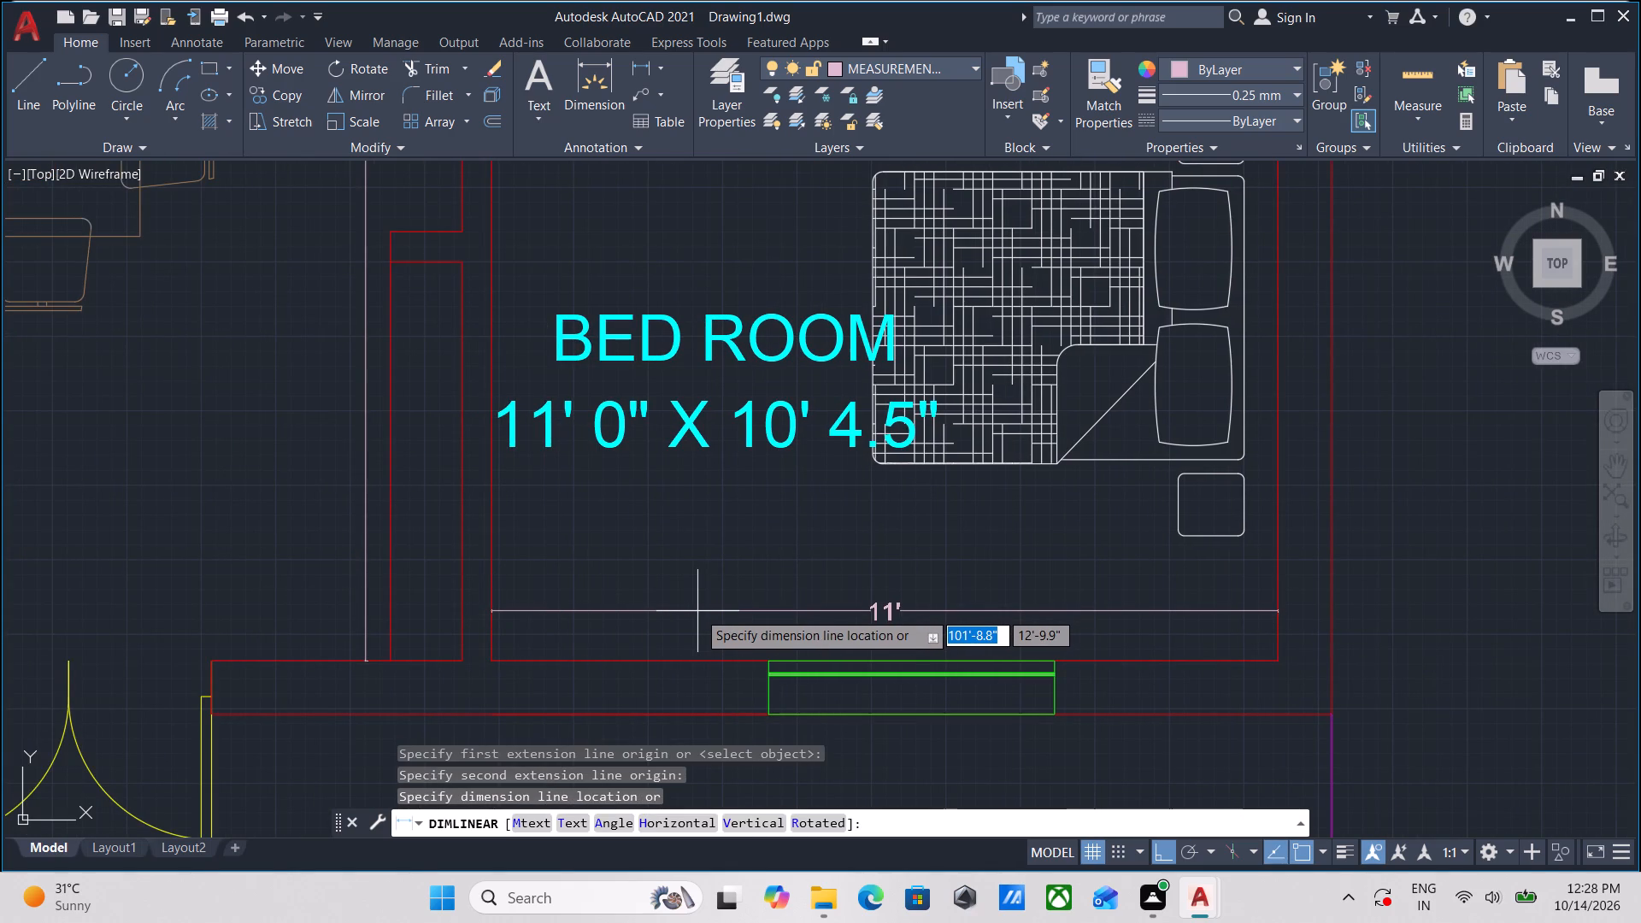
{"action": "left_click", "coordinate": [697, 614]}
Add a vertical linear dimension in the same BED ROOM, from upper wall face to lower wall face, close to its right wall.
{"action": "middle_click_drag", "start_coordinate": [865, 570], "coordinate": [497, 586]}
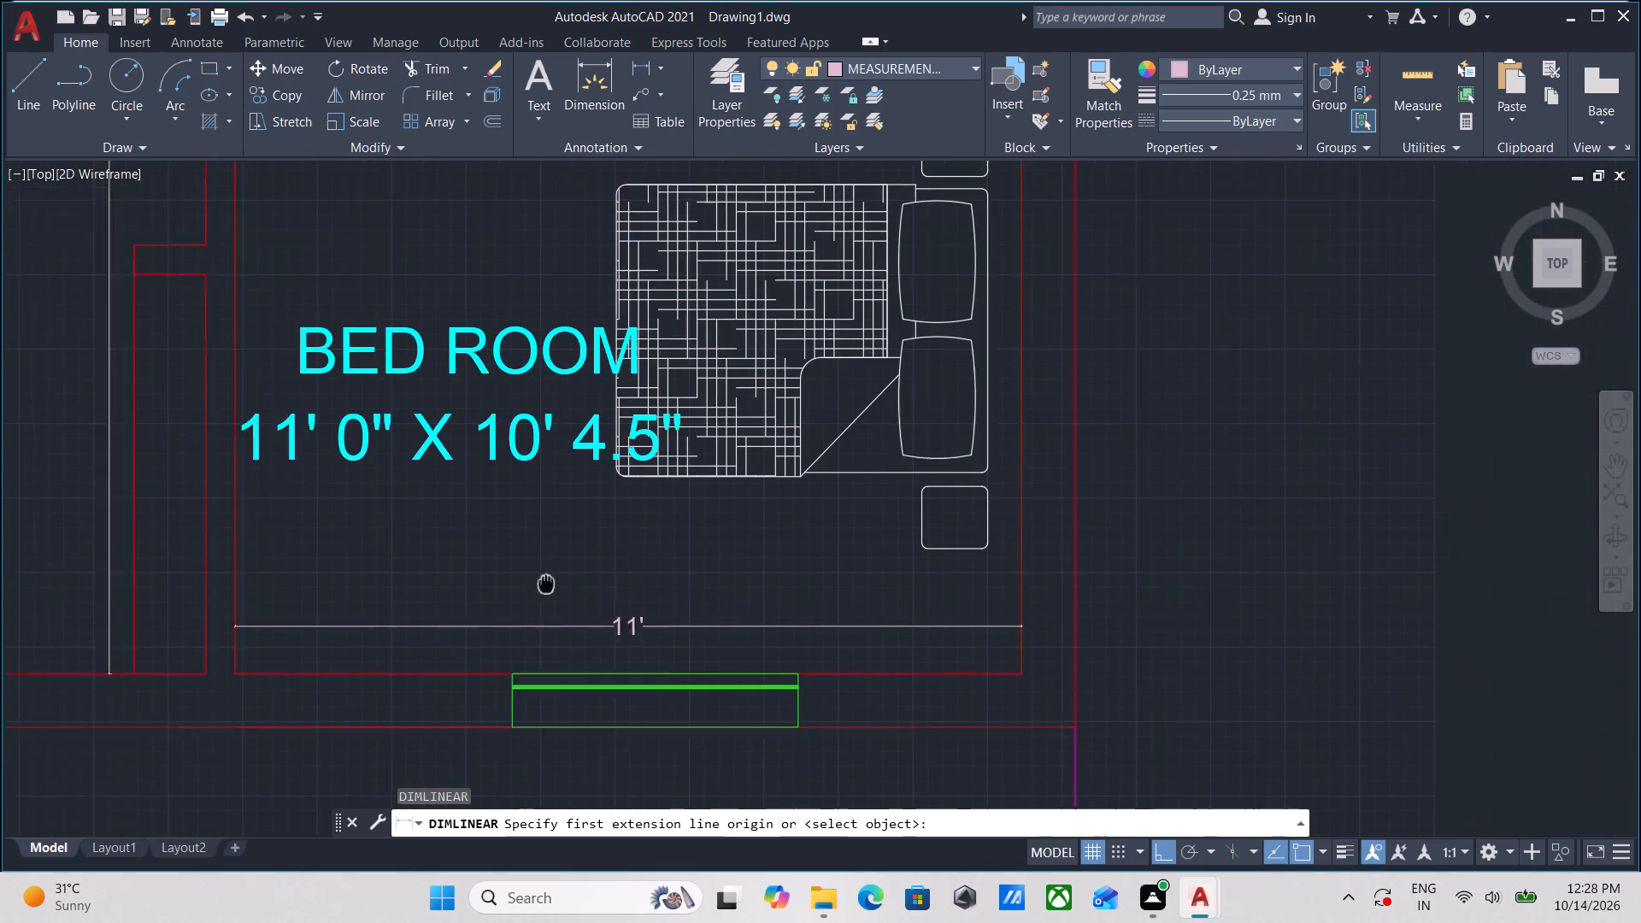
{"action": "middle_click_drag", "start_coordinate": [497, 586], "coordinate": [481, 588]}
{"action": "scroll", "coordinate": [656, 506], "scroll_direction": "down", "scroll_amount": 1}
{"action": "middle_click_drag", "start_coordinate": [656, 506], "coordinate": [578, 669]}
{"action": "scroll", "coordinate": [709, 323], "scroll_direction": "up", "scroll_amount": 2}
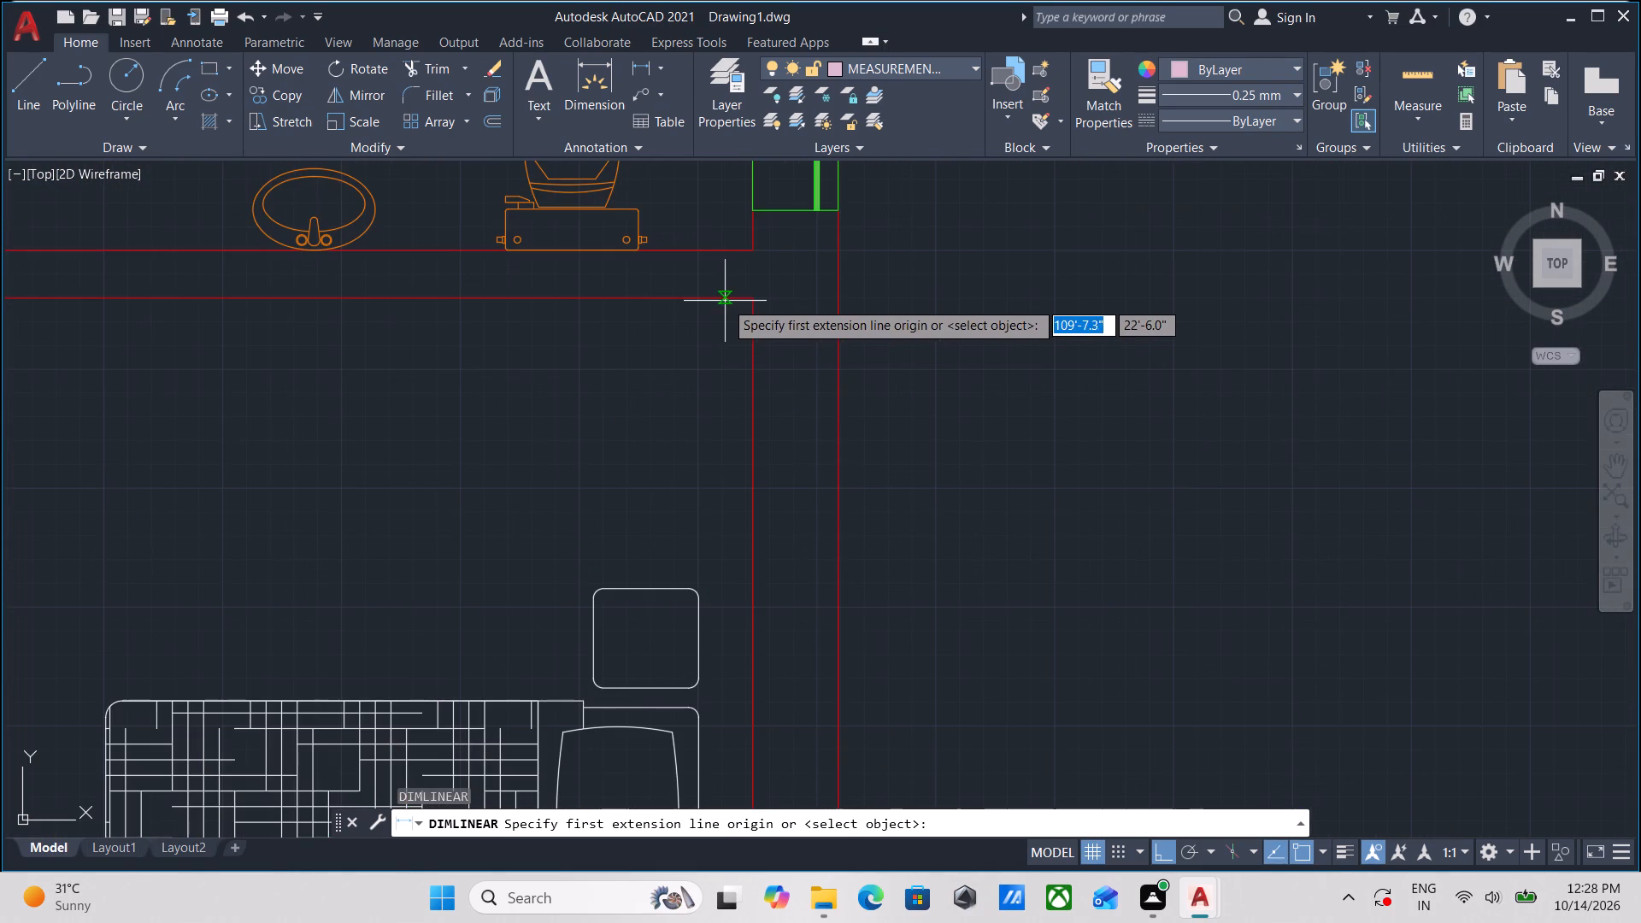
{"action": "left_click", "coordinate": [726, 301]}
{"action": "middle_click_drag", "start_coordinate": [725, 579], "coordinate": [730, 299]}
{"action": "scroll", "coordinate": [768, 579], "scroll_direction": "down", "scroll_amount": 2}
{"action": "middle_click_drag", "start_coordinate": [767, 582], "coordinate": [737, 325]}
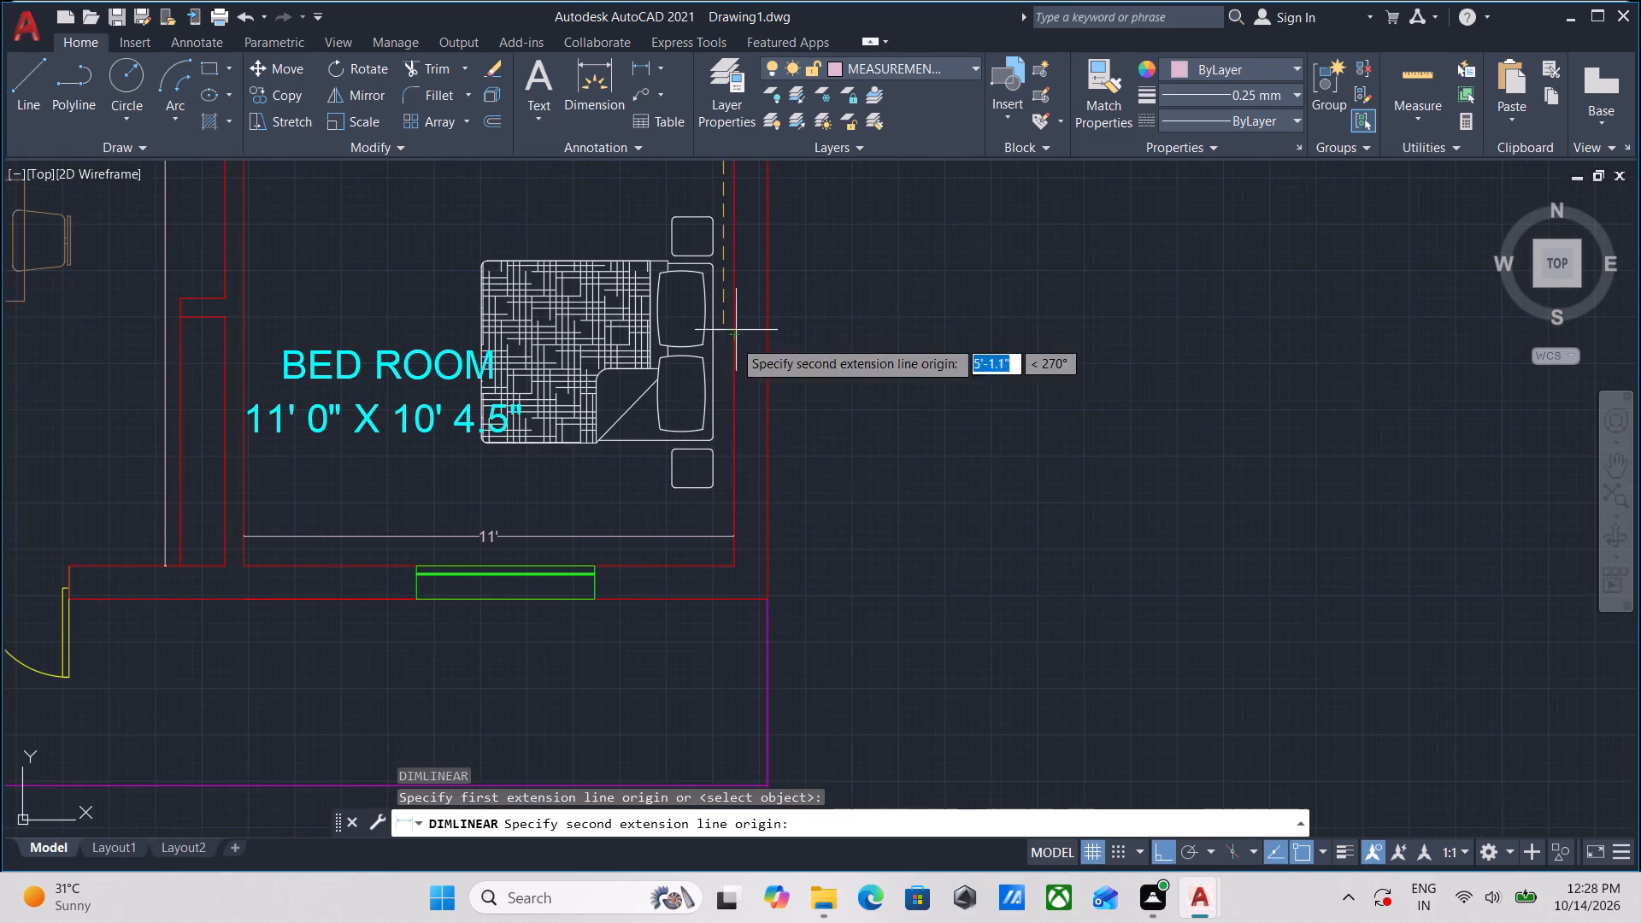
{"action": "scroll", "coordinate": [719, 512], "scroll_direction": "up", "scroll_amount": 2}
{"action": "left_click", "coordinate": [726, 647]}
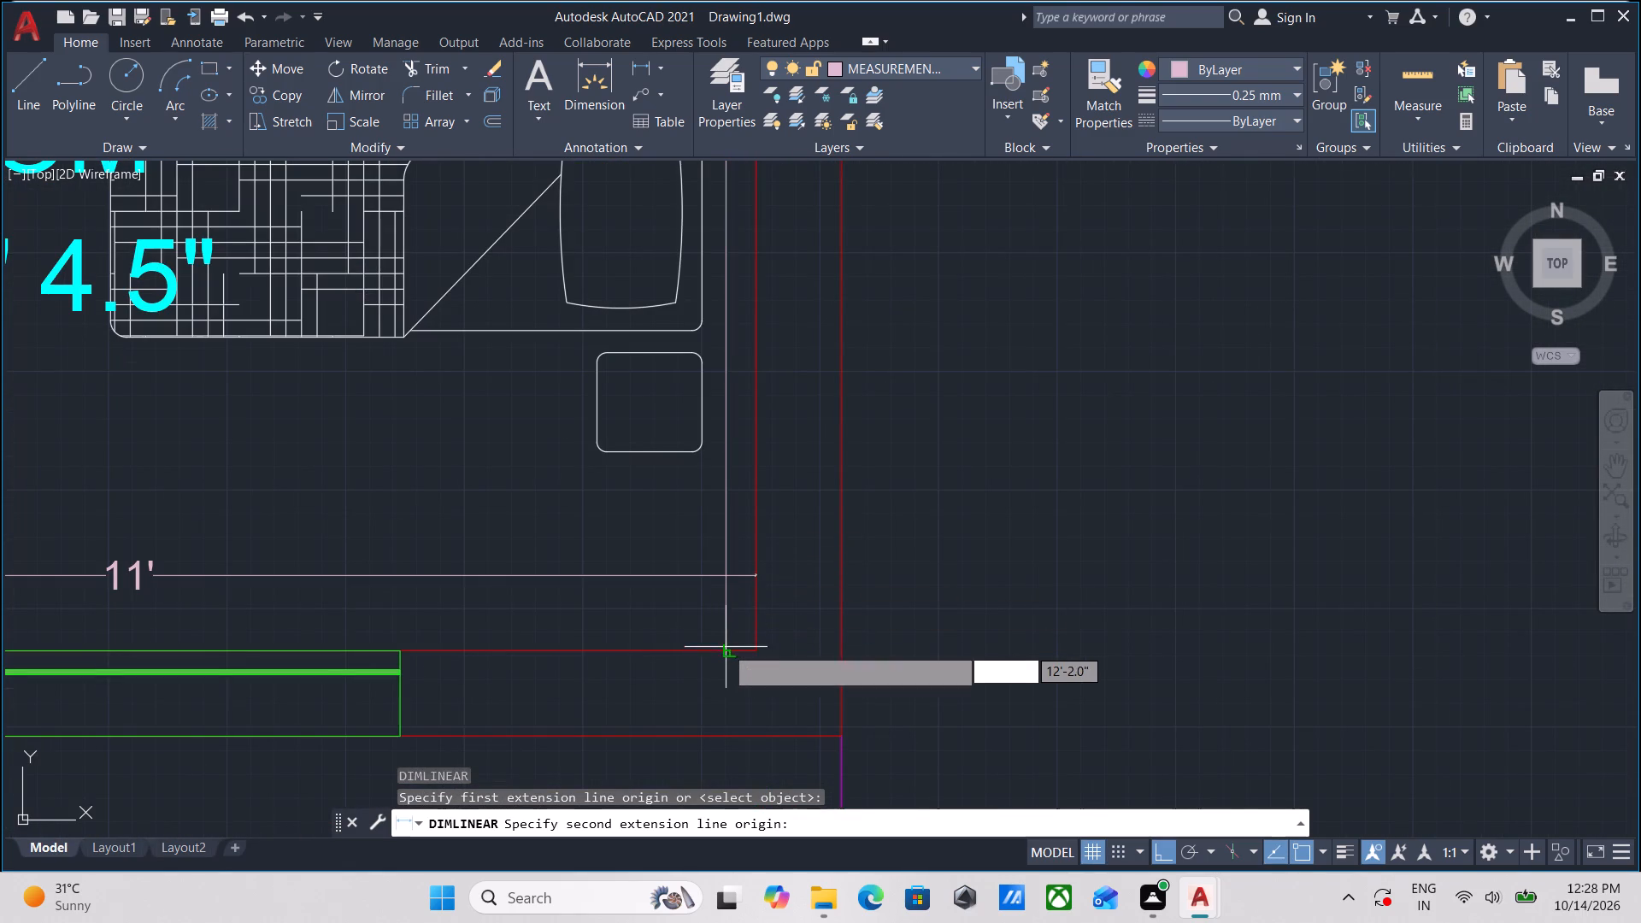
{"action": "scroll", "coordinate": [724, 641], "scroll_direction": "down", "scroll_amount": 1}
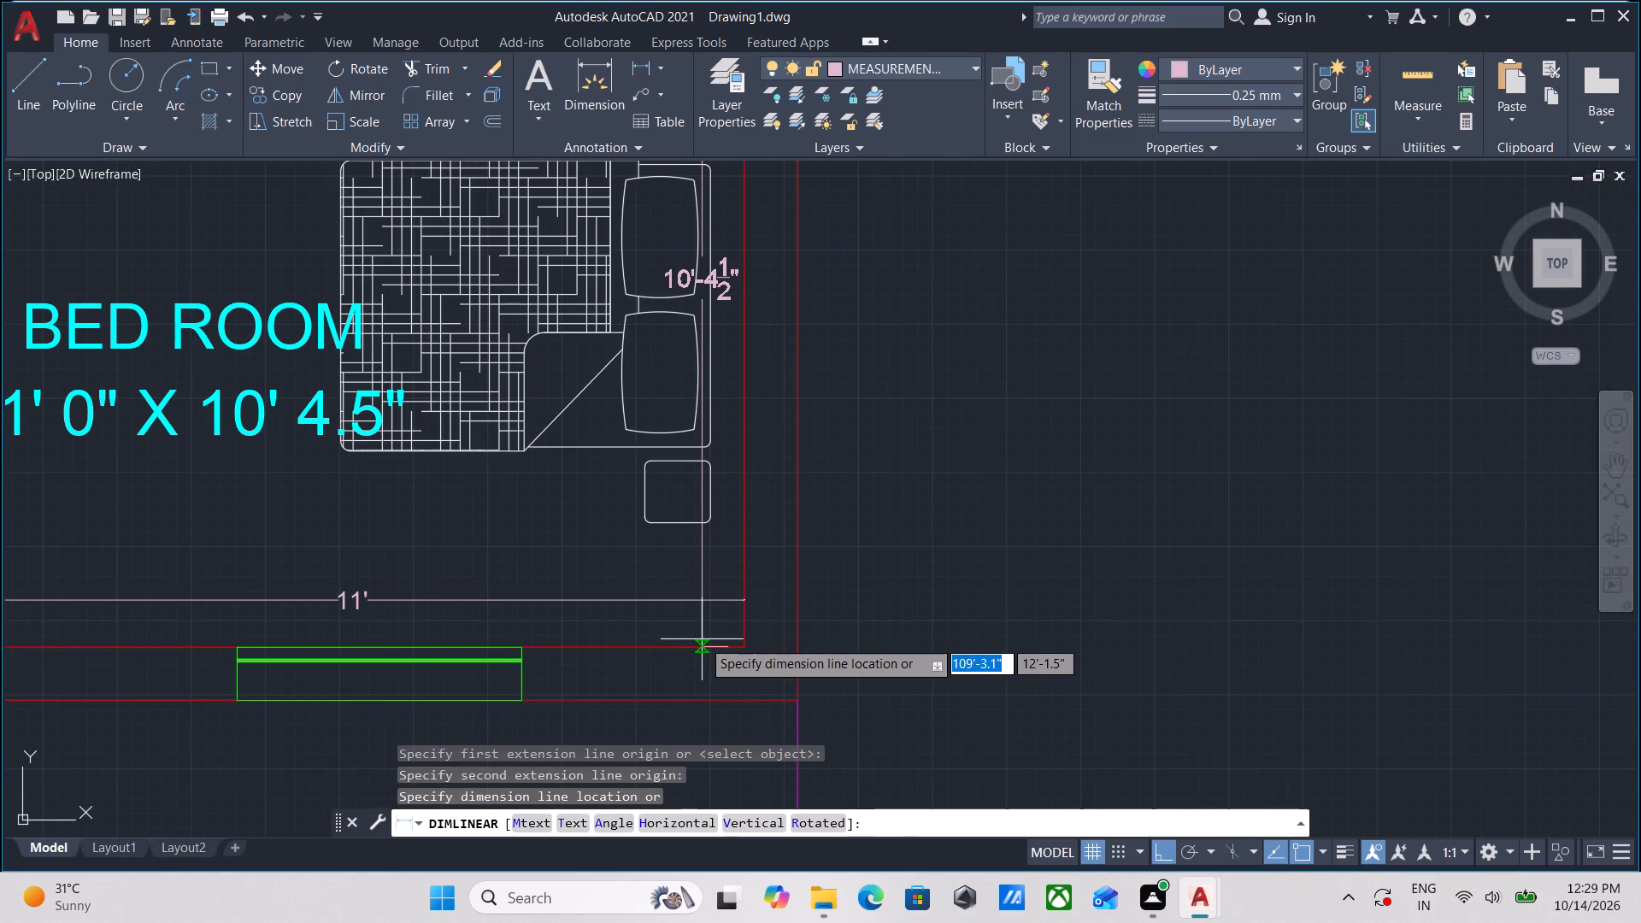
{"action": "left_click", "coordinate": [702, 639]}
Add a vertical linear dimension in the right plan's upper-flat top-right BED ROOM, from upper wall face to lower wall face, between the door and the bed.
{"action": "scroll", "coordinate": [762, 561], "scroll_direction": "down", "scroll_amount": 2}
{"action": "middle_click_drag", "start_coordinate": [762, 561], "coordinate": [751, 667]}
{"action": "scroll", "coordinate": [703, 413], "scroll_direction": "up", "scroll_amount": 3}
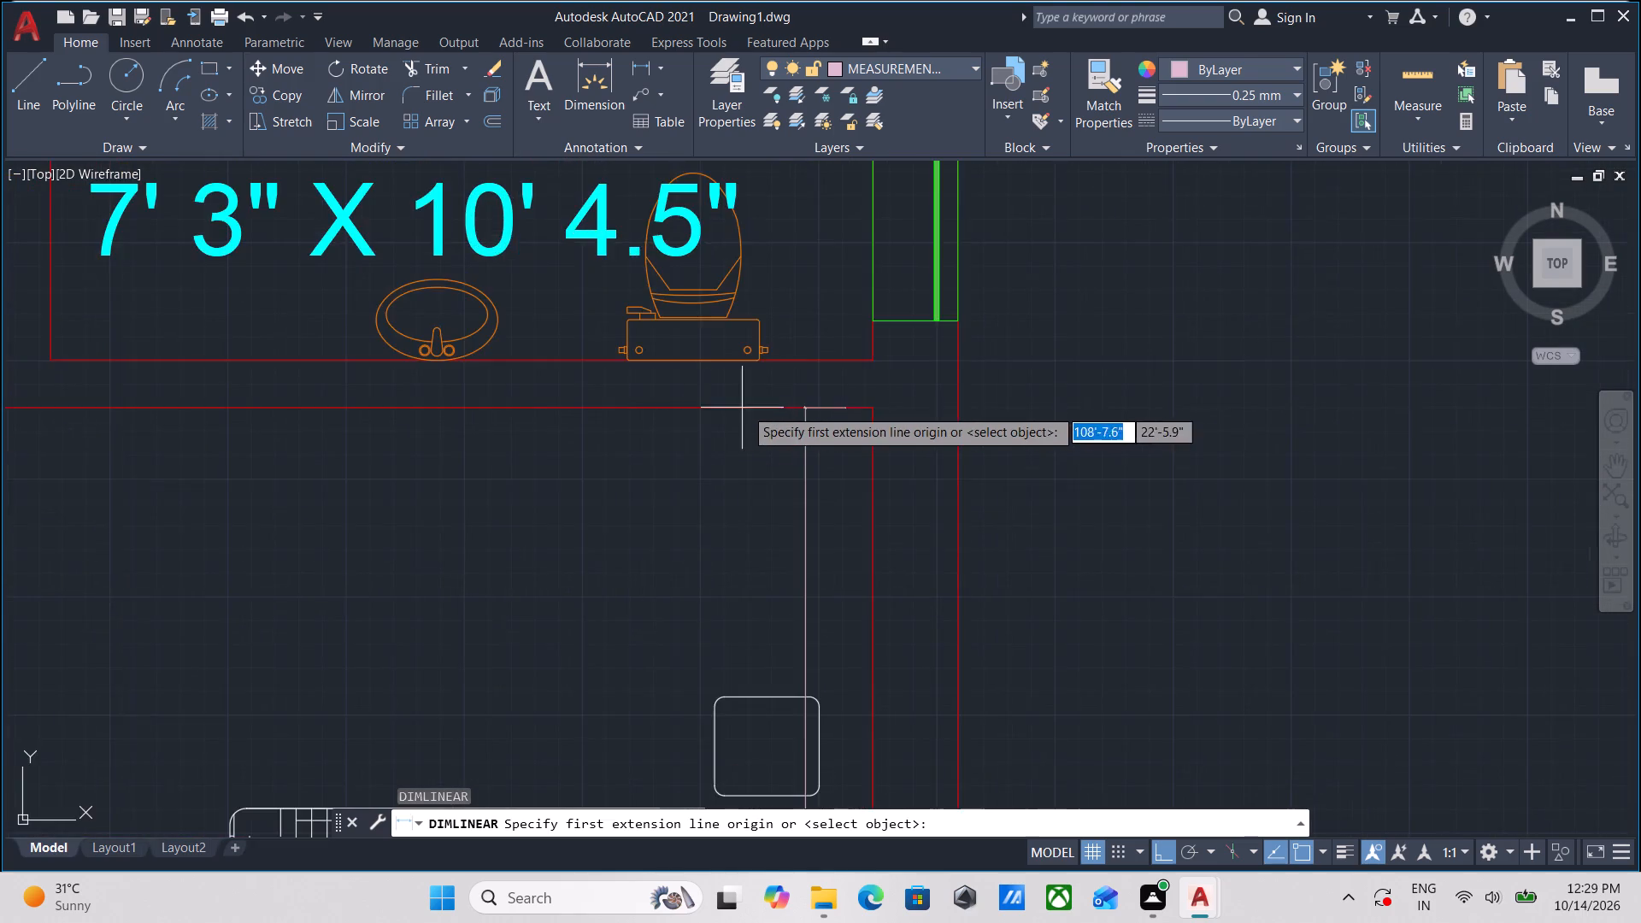
{"action": "scroll", "coordinate": [838, 425], "scroll_direction": "up", "scroll_amount": 3}
{"action": "scroll", "coordinate": [838, 425], "scroll_direction": "down", "scroll_amount": 4}
{"action": "scroll", "coordinate": [697, 479], "scroll_direction": "down", "scroll_amount": 2}
{"action": "middle_click_drag", "start_coordinate": [698, 479], "coordinate": [853, 364]}
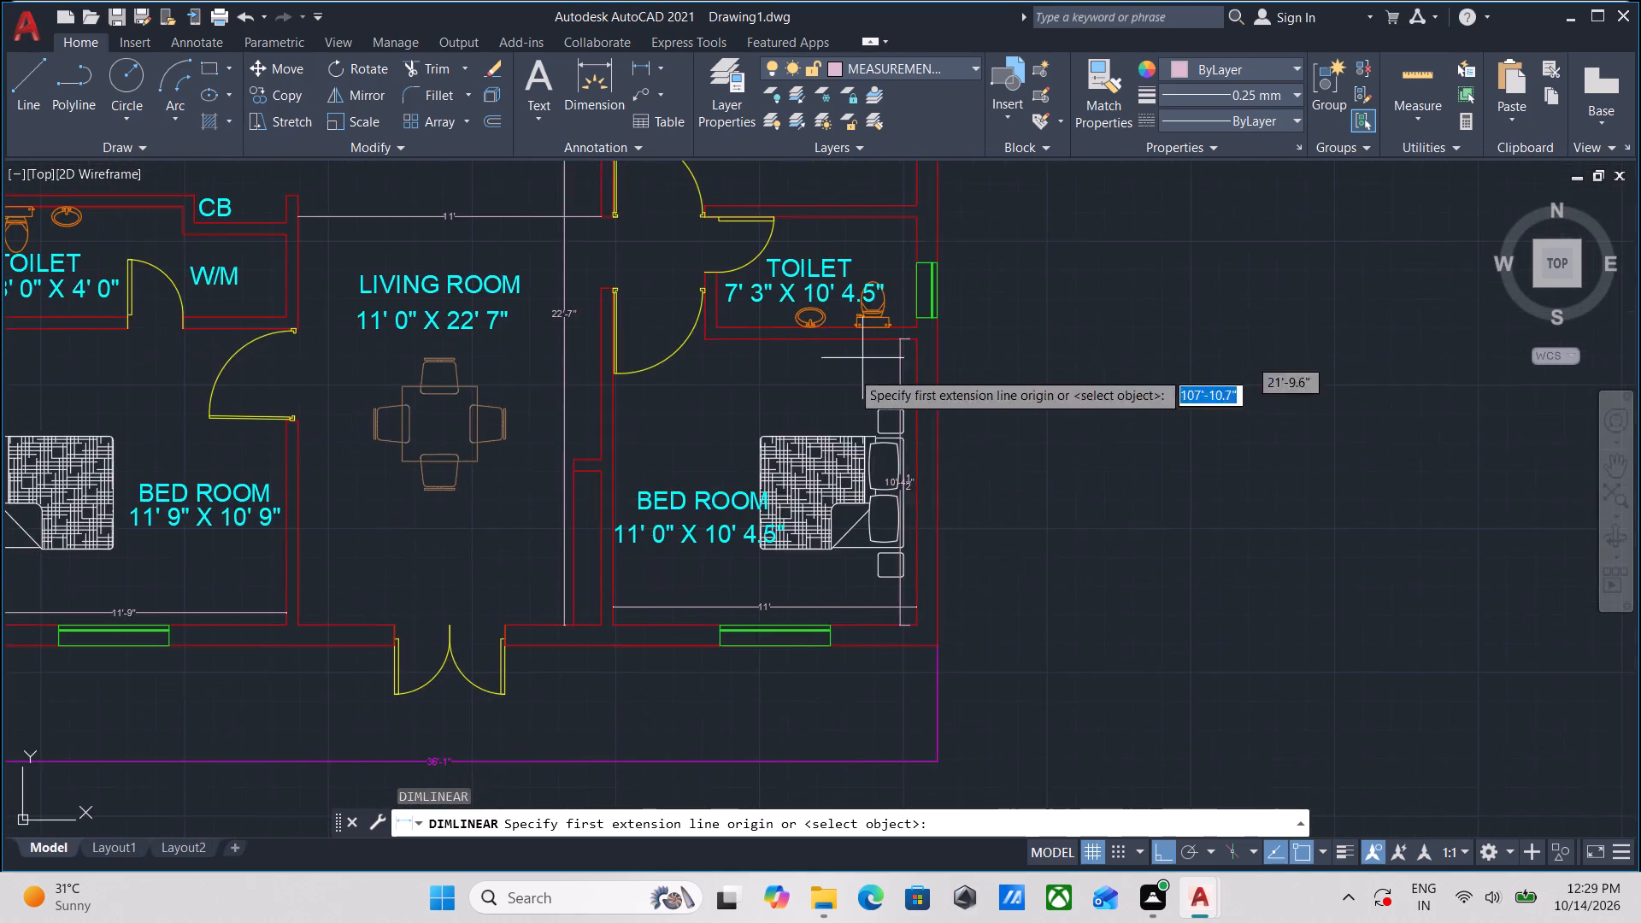
{"action": "scroll", "coordinate": [768, 438], "scroll_direction": "down", "scroll_amount": 1}
{"action": "middle_click_drag", "start_coordinate": [769, 436], "coordinate": [835, 320]}
{"action": "middle_click_drag", "start_coordinate": [601, 364], "coordinate": [620, 744]}
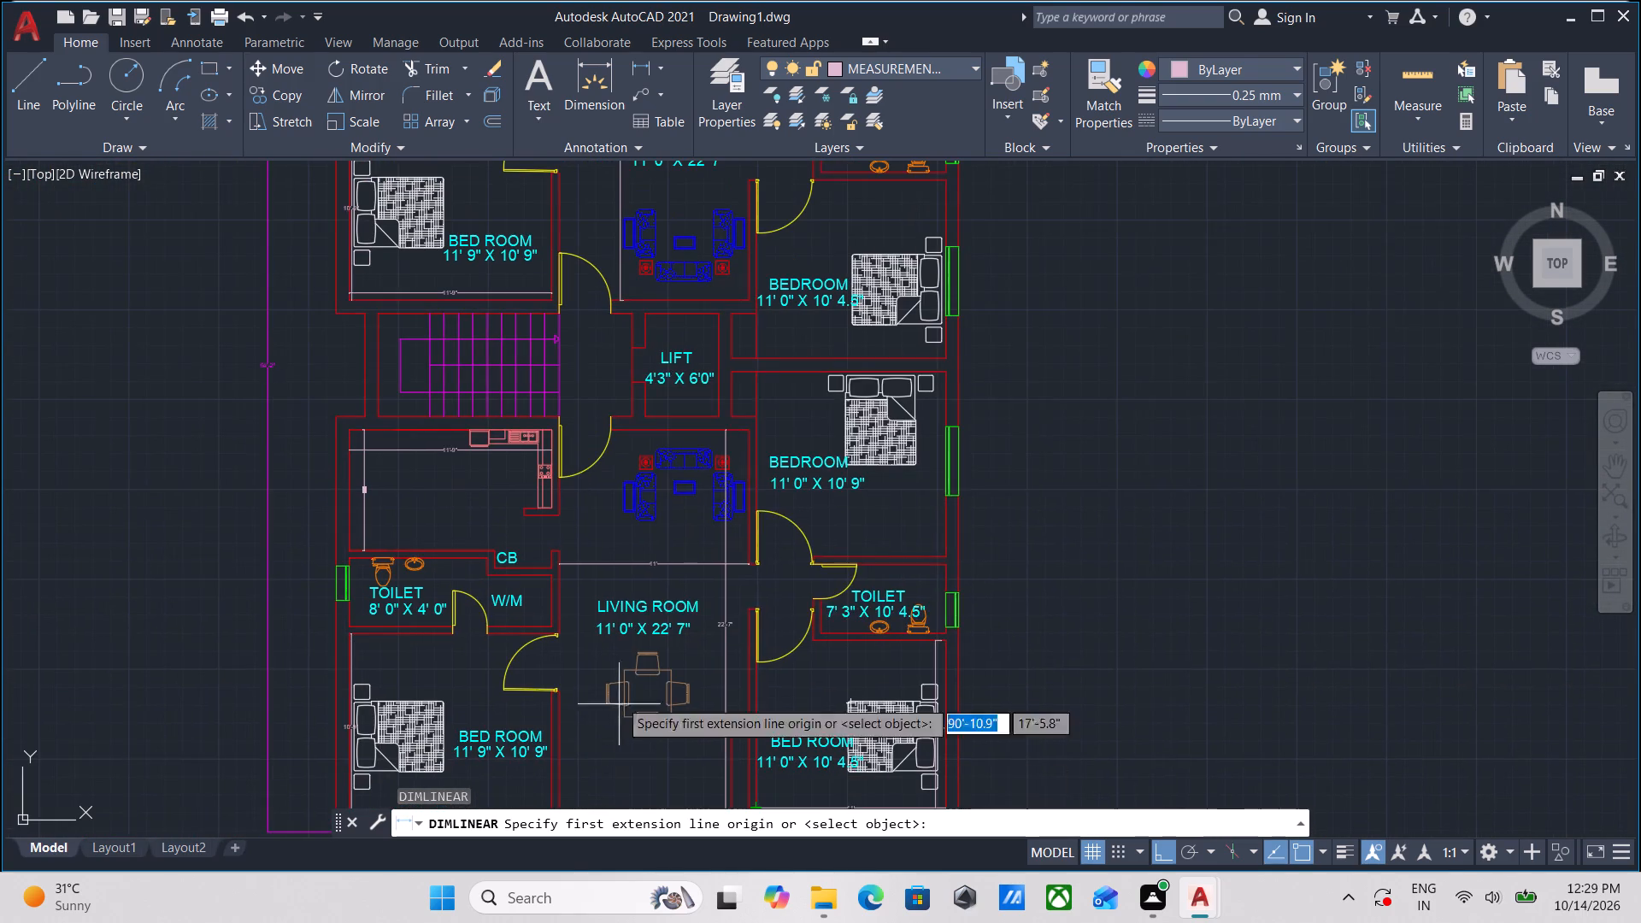
{"action": "middle_click_drag", "start_coordinate": [619, 444], "coordinate": [624, 649]}
{"action": "middle_click_drag", "start_coordinate": [662, 497], "coordinate": [703, 808]}
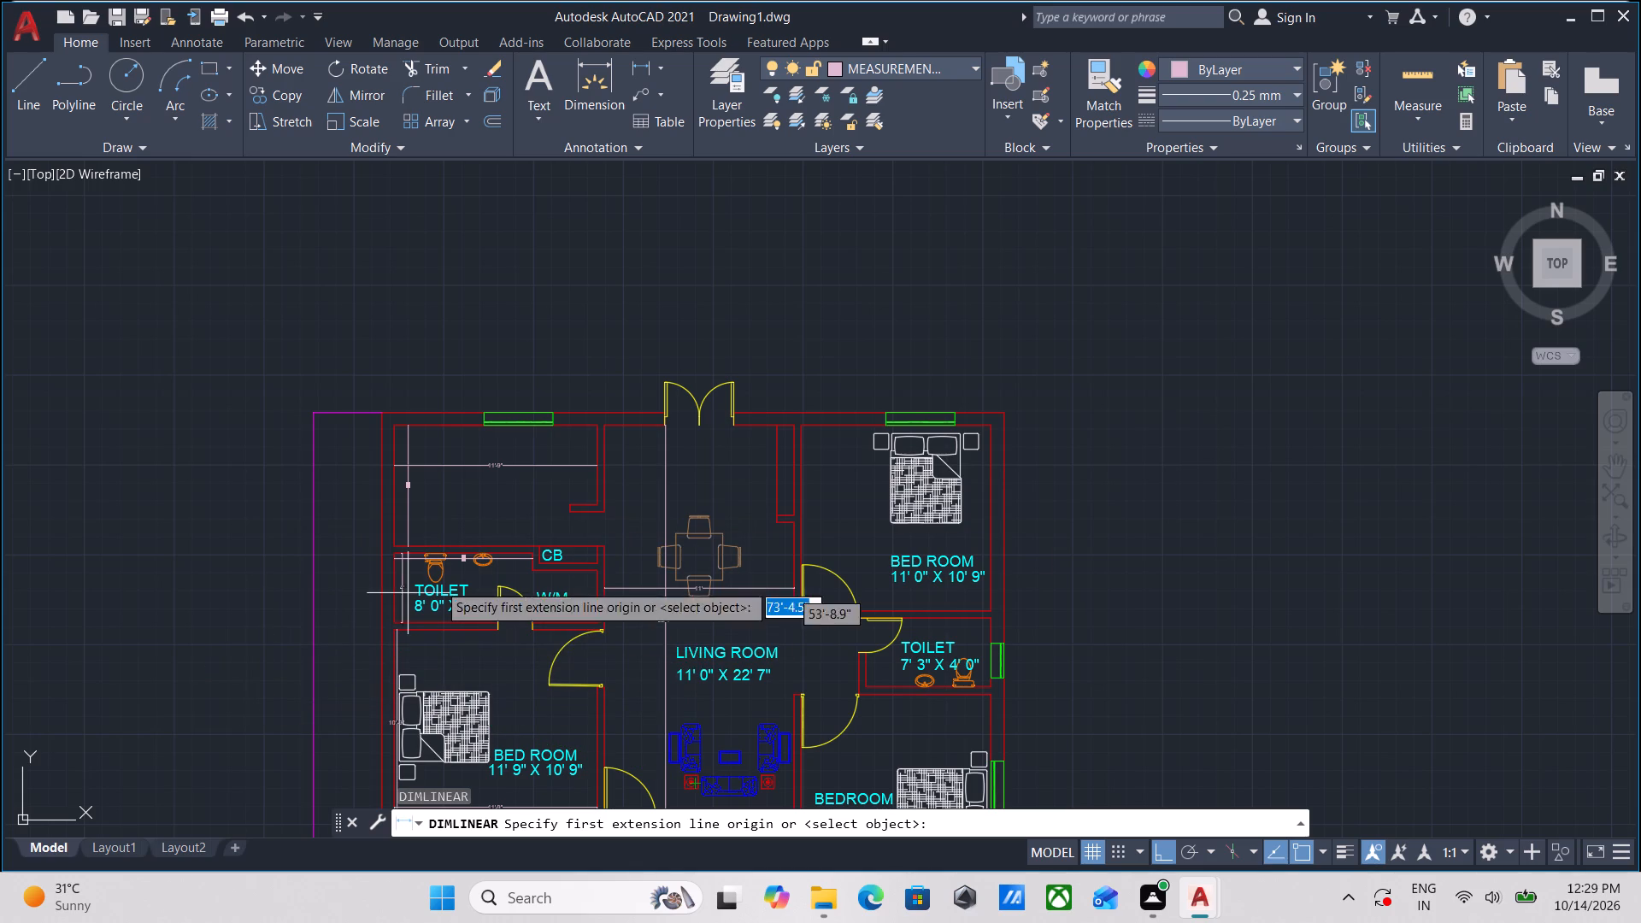
{"action": "scroll", "coordinate": [728, 476], "scroll_direction": "up", "scroll_amount": 2}
{"action": "middle_click_drag", "start_coordinate": [1038, 522], "coordinate": [966, 441]}
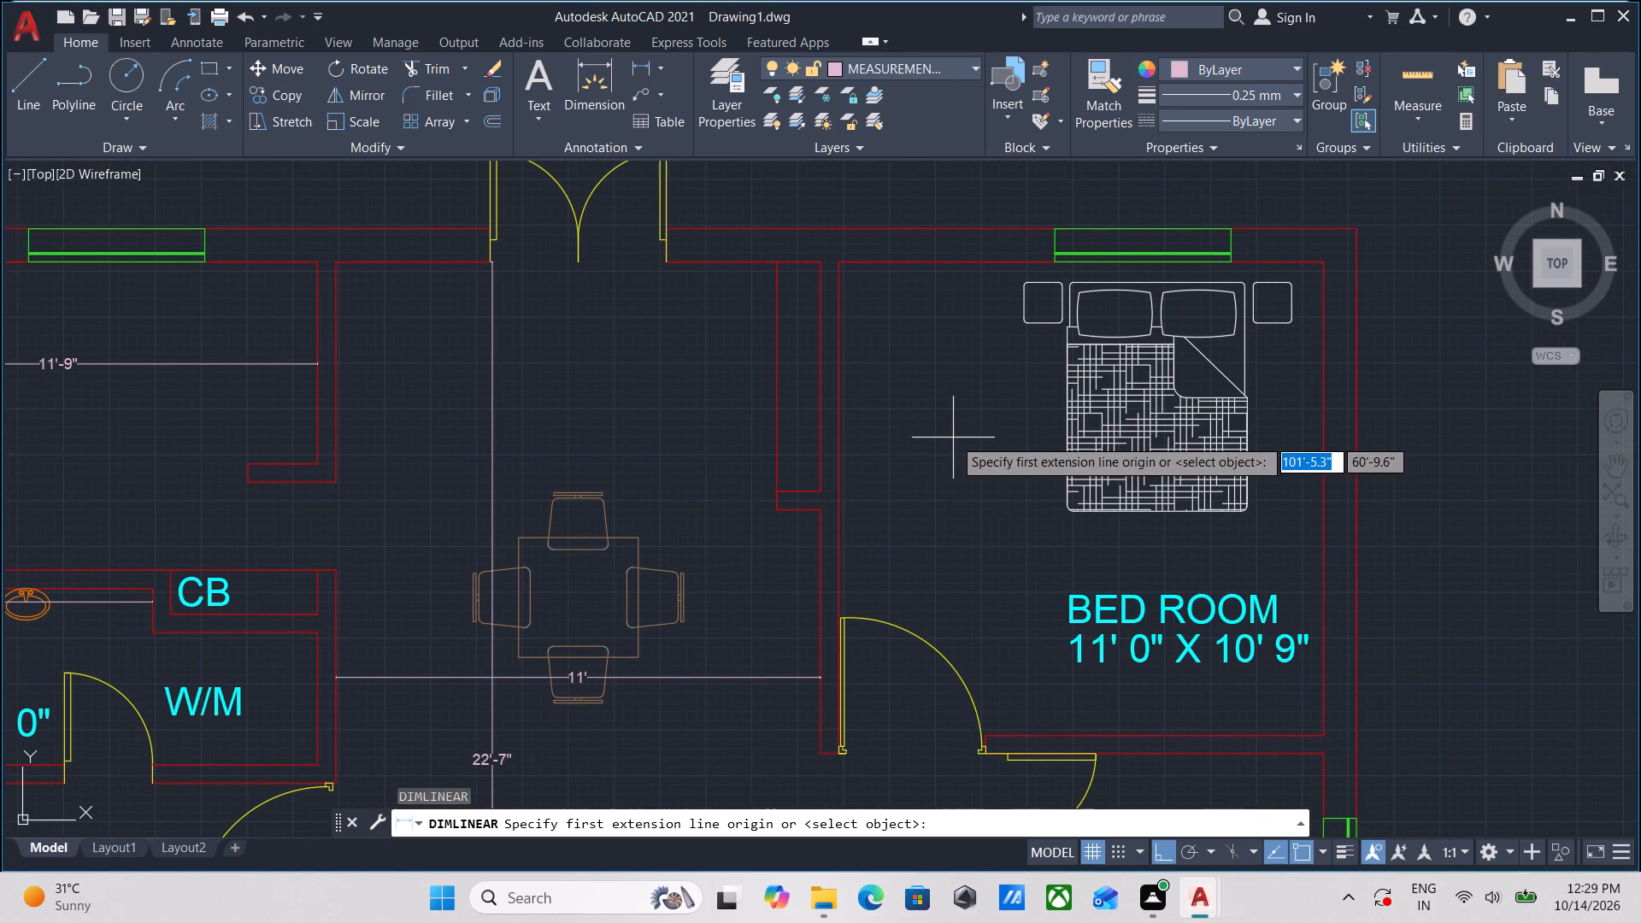
{"action": "middle_click_drag", "start_coordinate": [985, 383], "coordinate": [847, 420]}
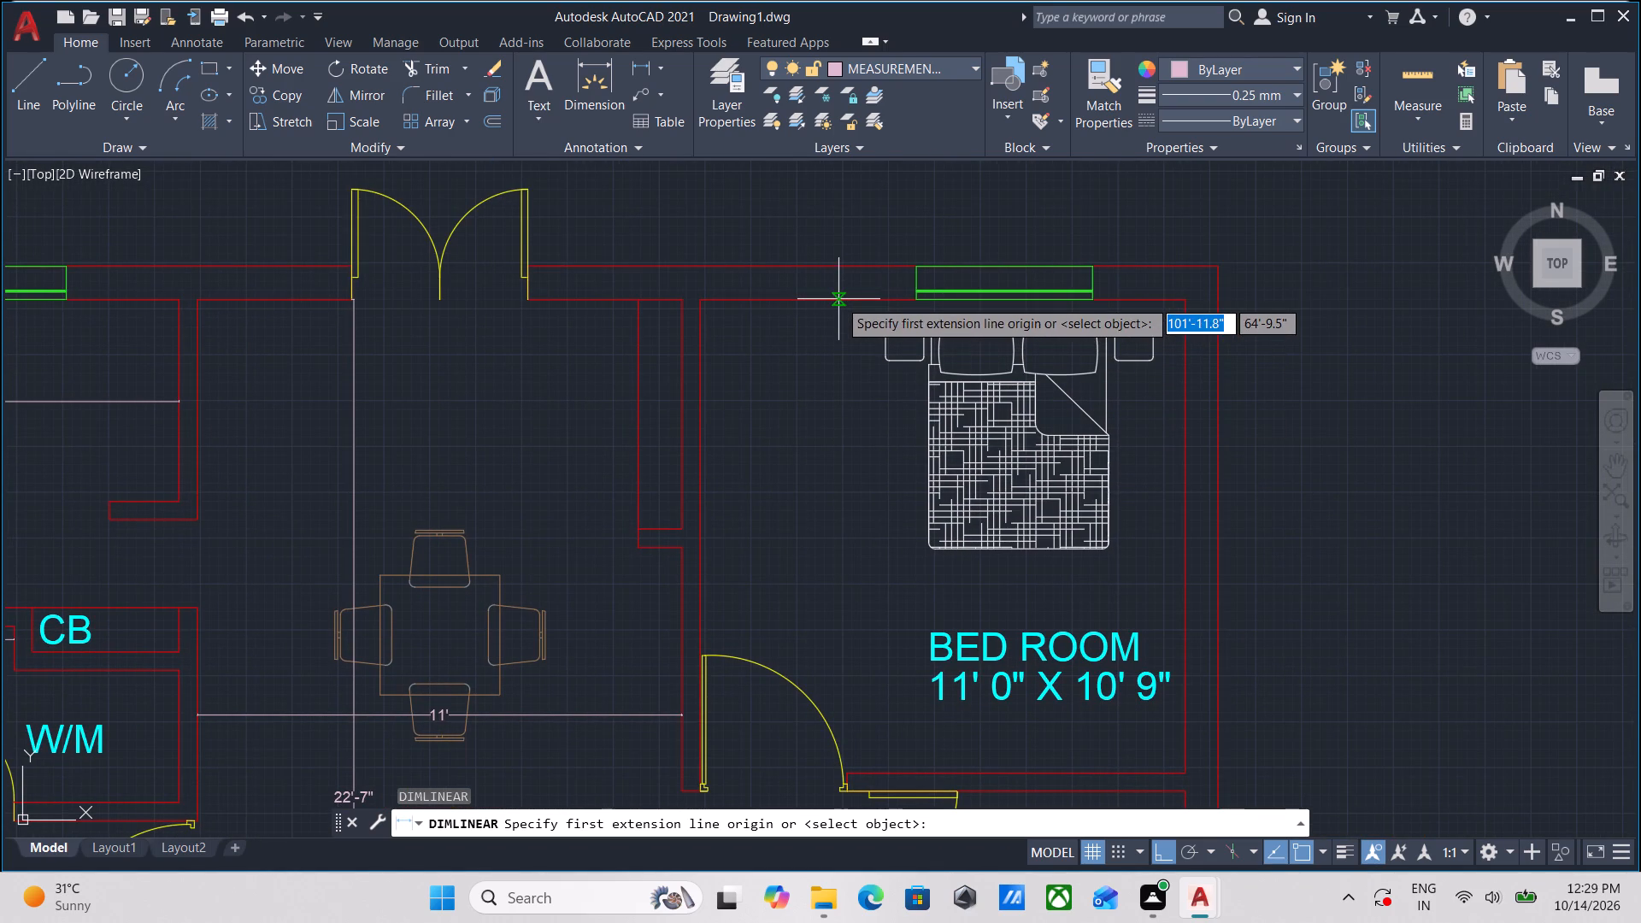
{"action": "left_click", "coordinate": [838, 299]}
{"action": "middle_click_drag", "start_coordinate": [844, 561], "coordinate": [828, 399]}
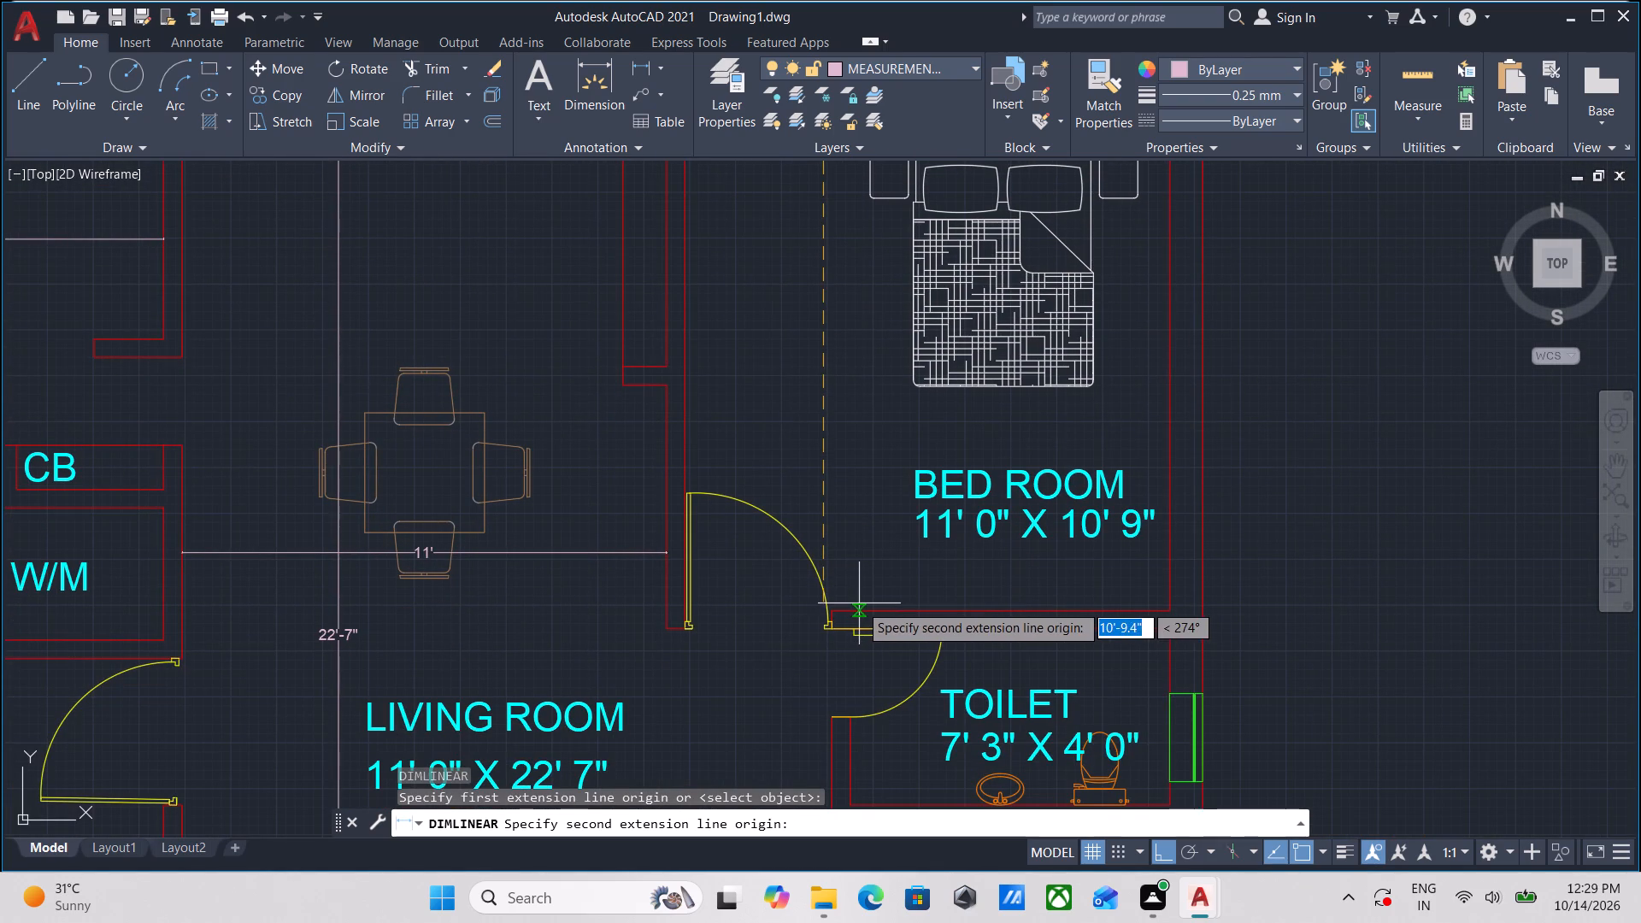
{"action": "left_click", "coordinate": [860, 612]}
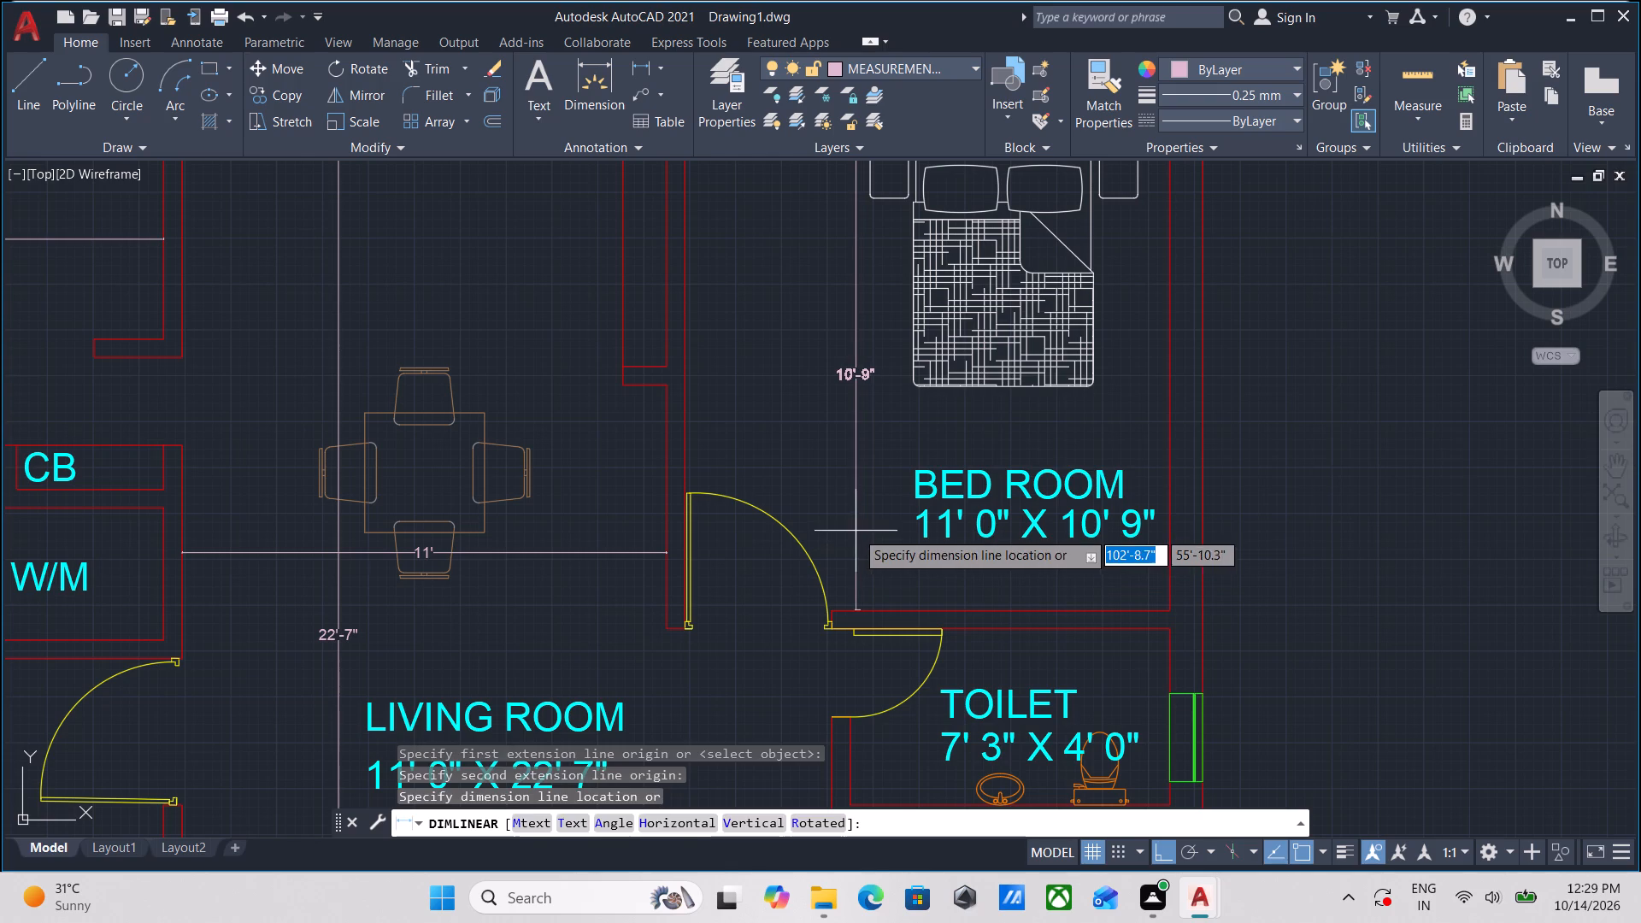
{"action": "left_click", "coordinate": [856, 531]}
Add a horizontal linear dimension across the same BED ROOM, from right wall face to left wall face, between the bed and the room label.
{"action": "left_click", "coordinate": [1166, 440]}
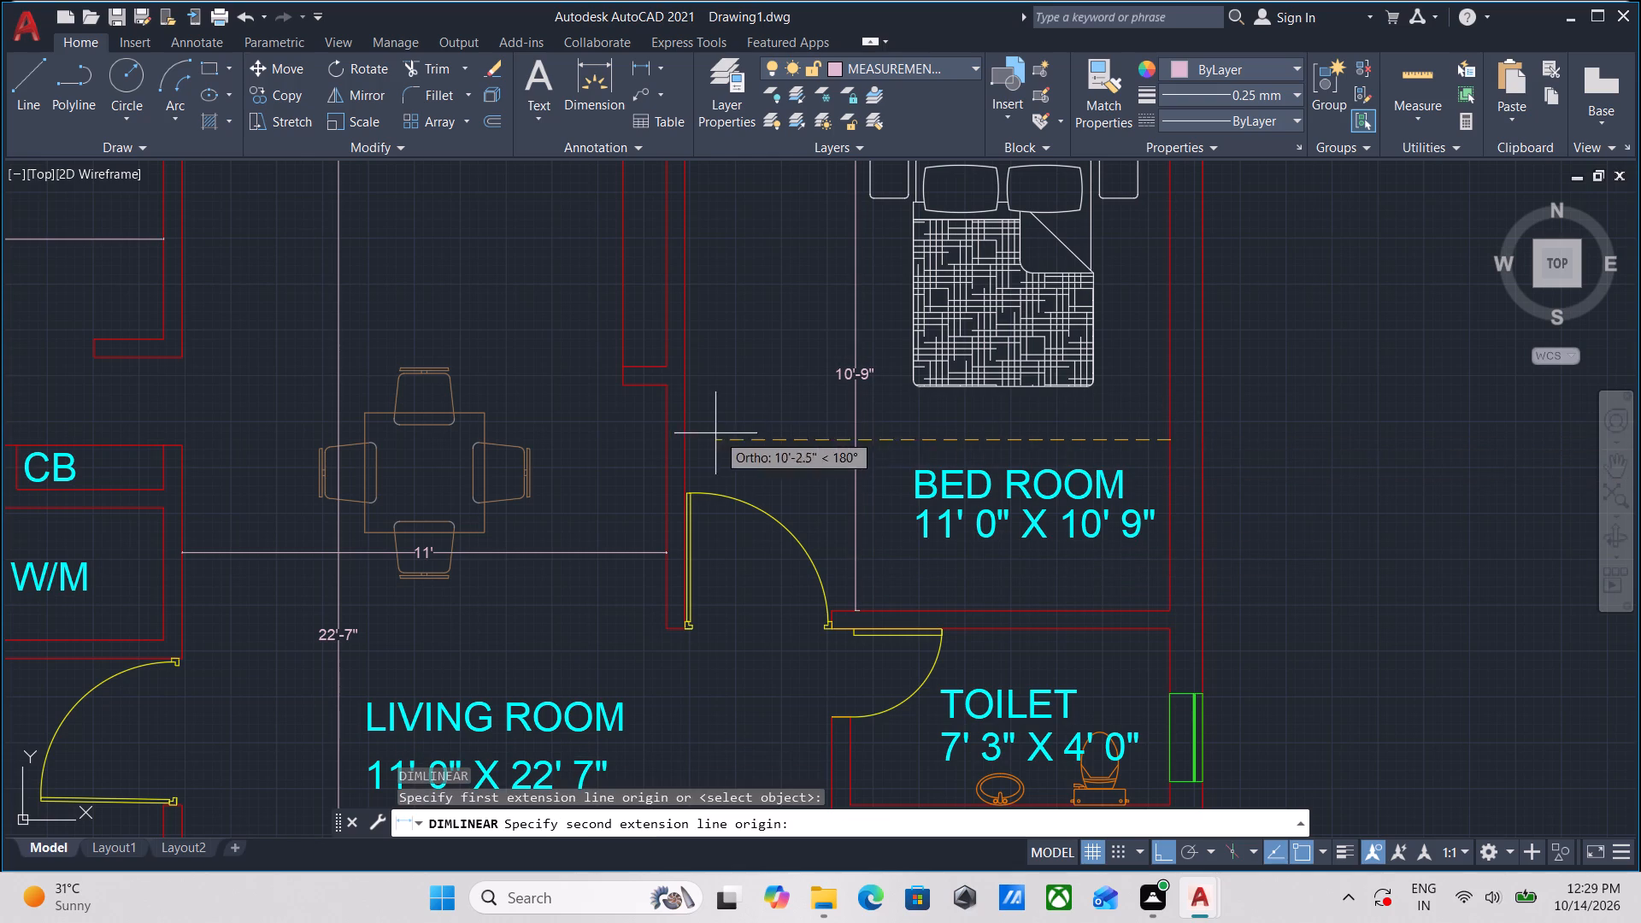
{"action": "left_click", "coordinate": [682, 444]}
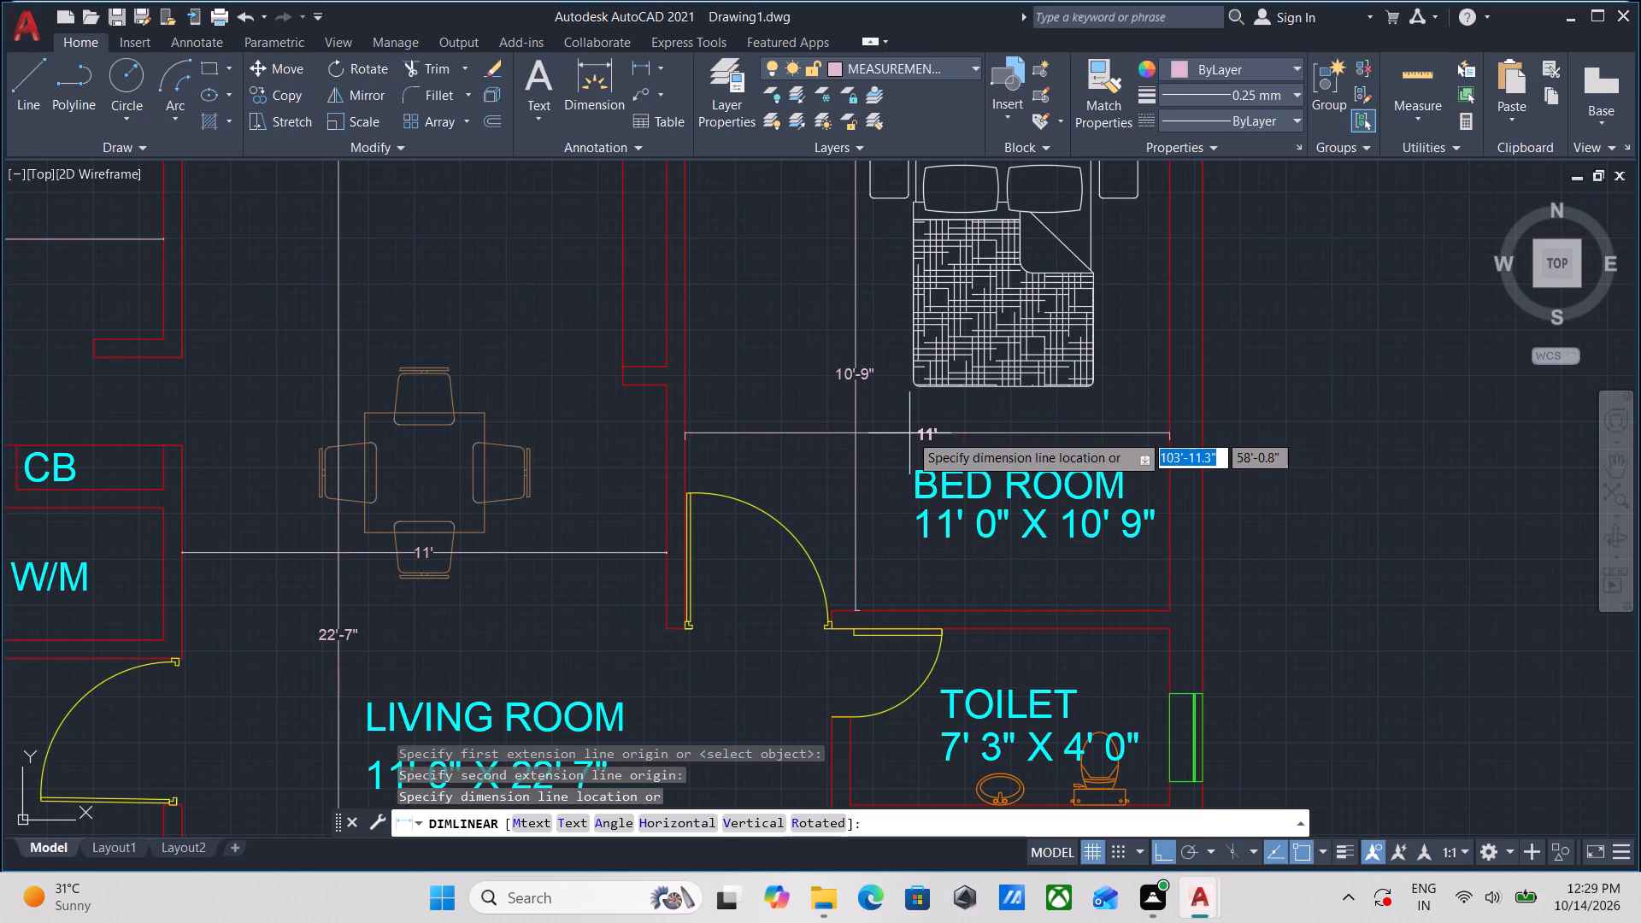
{"action": "left_click", "coordinate": [909, 438]}
{"action": "scroll", "coordinate": [687, 393], "scroll_direction": "down", "scroll_amount": 1}
{"action": "middle_click_drag", "start_coordinate": [687, 393], "coordinate": [798, 454]}
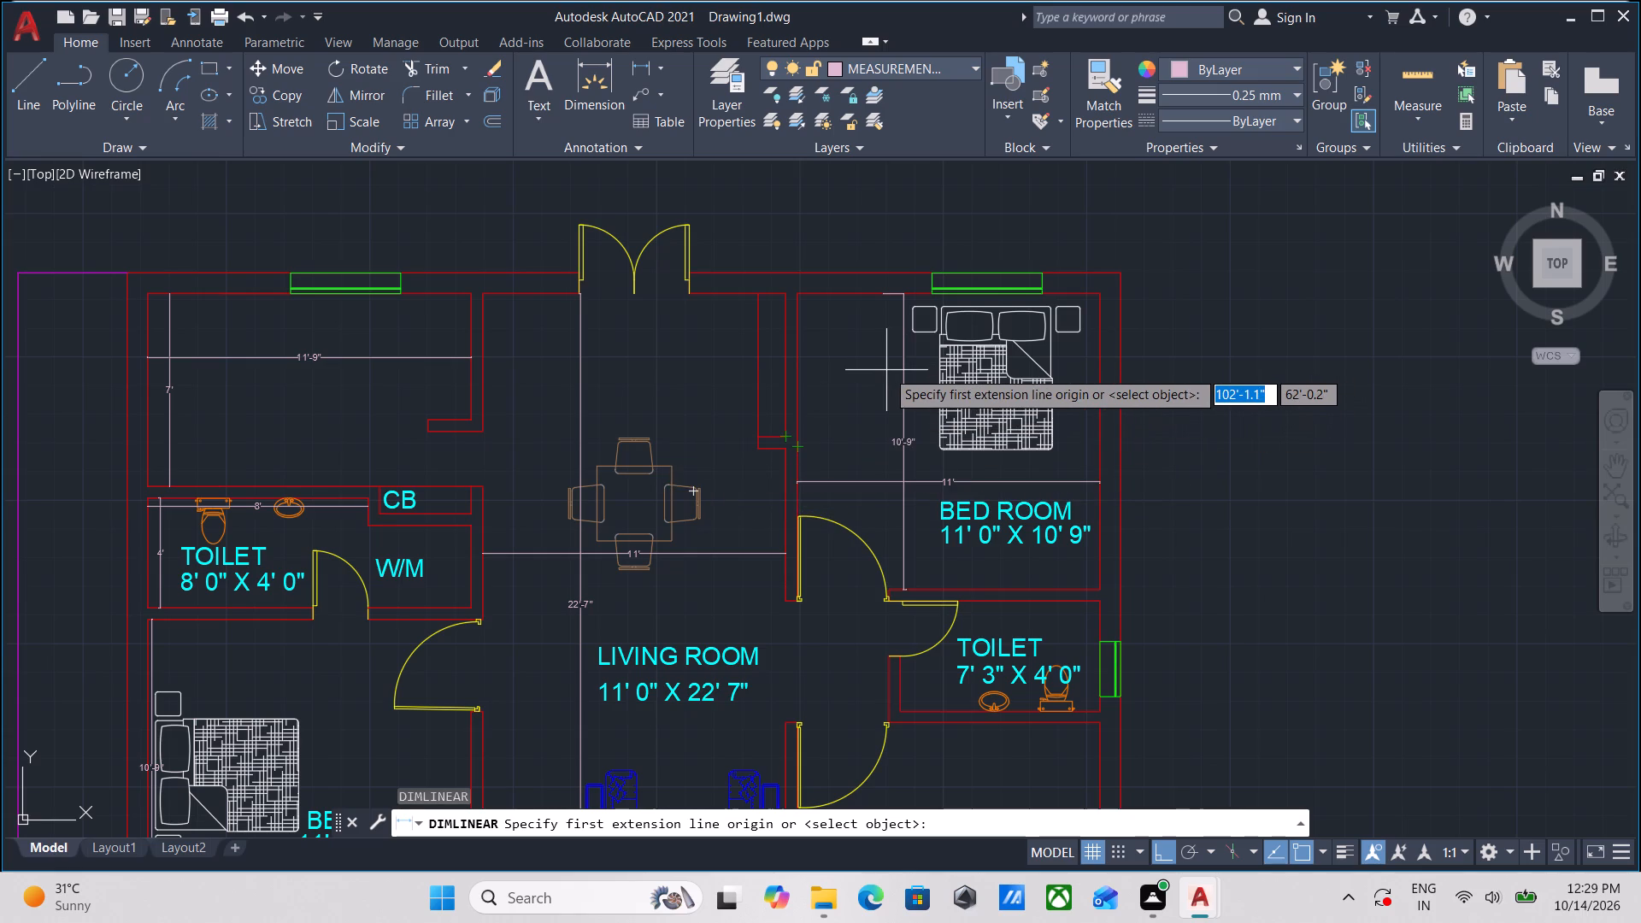
{"action": "middle_click_drag", "start_coordinate": [821, 350], "coordinate": [799, 432]}
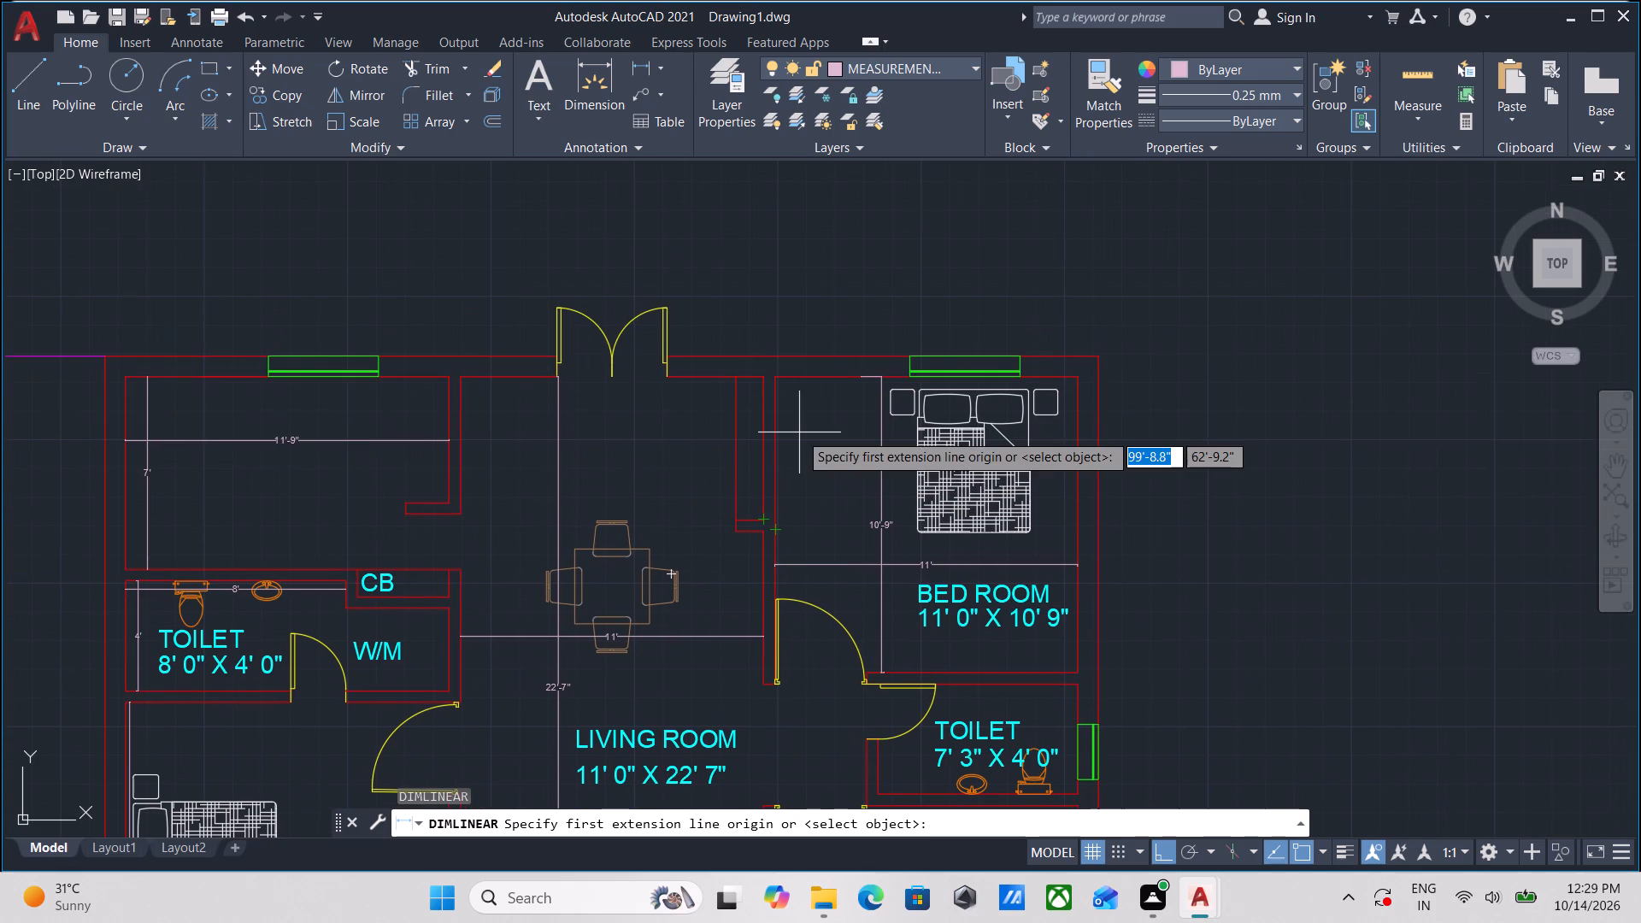
{"action": "middle_click_drag", "start_coordinate": [799, 432], "coordinate": [835, 308]}
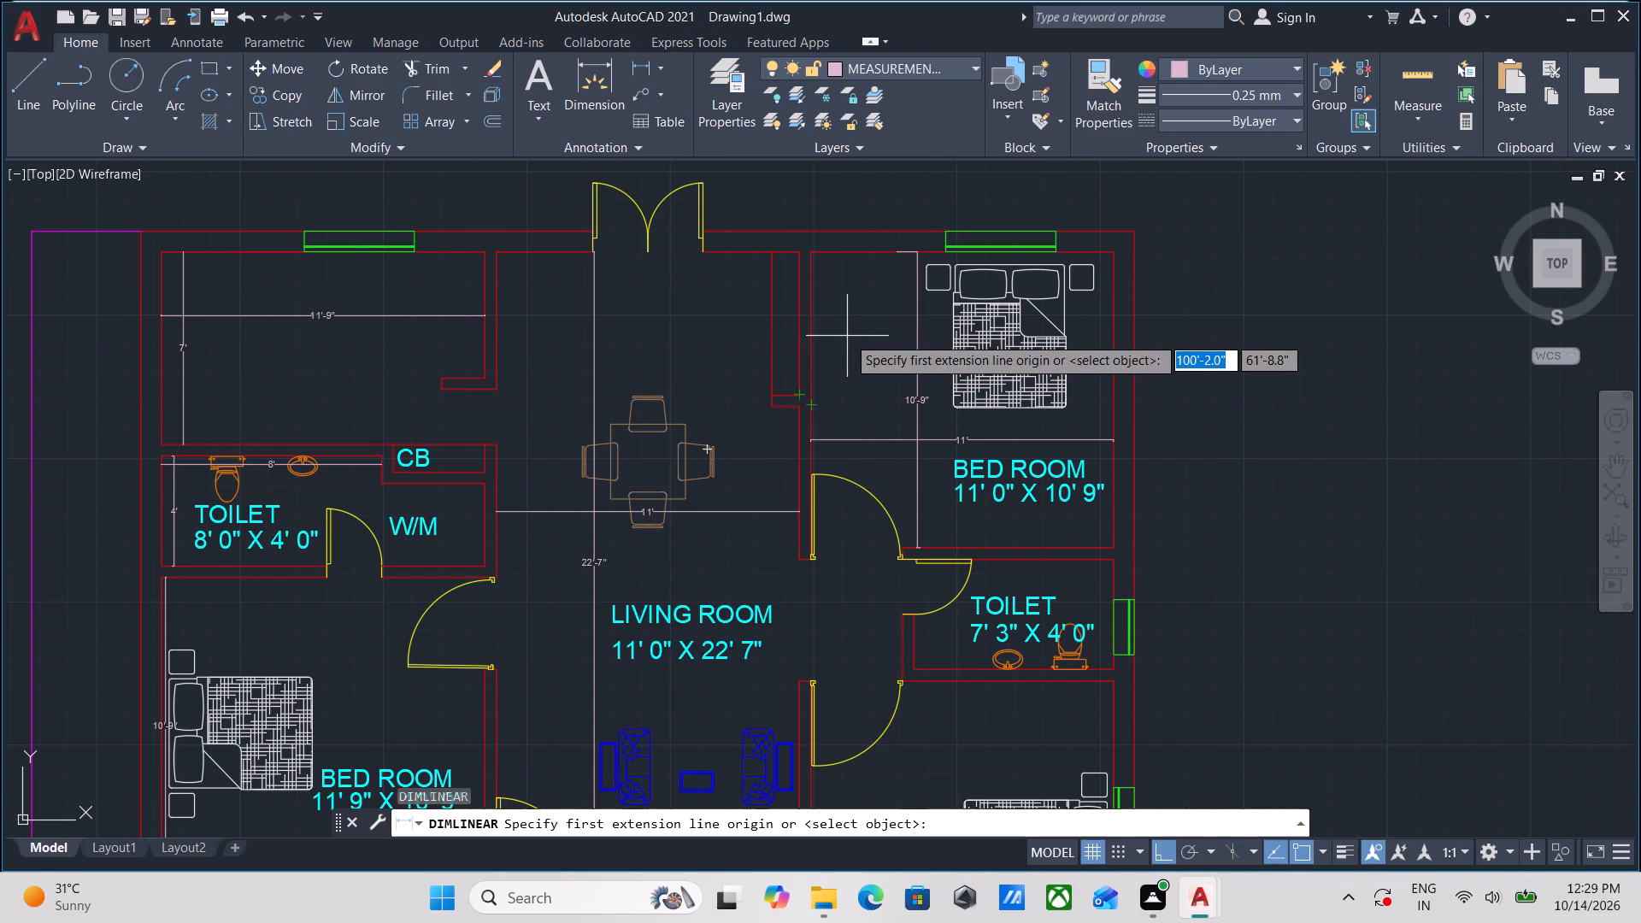
{"action": "key", "text": "Escape"}
{"action": "scroll", "coordinate": [844, 338], "scroll_direction": "down", "scroll_amount": 3}
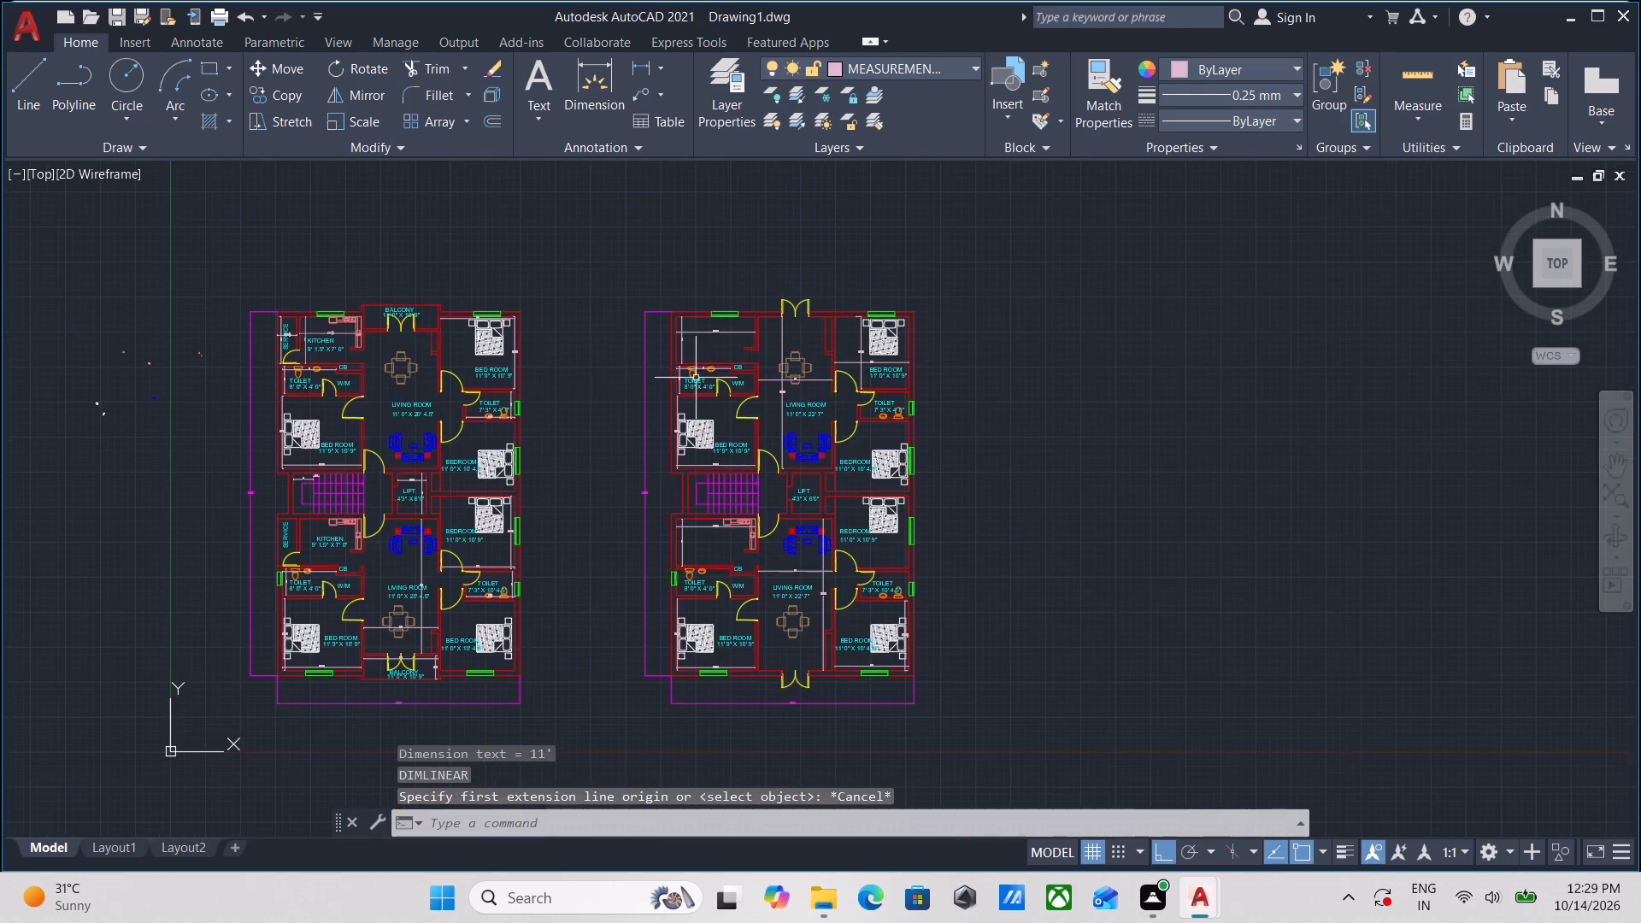
Copy the KITCHEN label from the left plan's upper flat into the right plan's unlabelled upper-flat kitchen, keeping it horizontally aligned.
{"action": "scroll", "coordinate": [486, 373], "scroll_direction": "up", "scroll_amount": 2}
{"action": "scroll", "coordinate": [104, 291], "scroll_direction": "up", "scroll_amount": 1}
{"action": "middle_click_drag", "start_coordinate": [104, 291], "coordinate": [322, 347]}
{"action": "scroll", "coordinate": [339, 343], "scroll_direction": "up", "scroll_amount": 3}
{"action": "left_click_drag", "start_coordinate": [471, 331], "coordinate": [459, 344]}
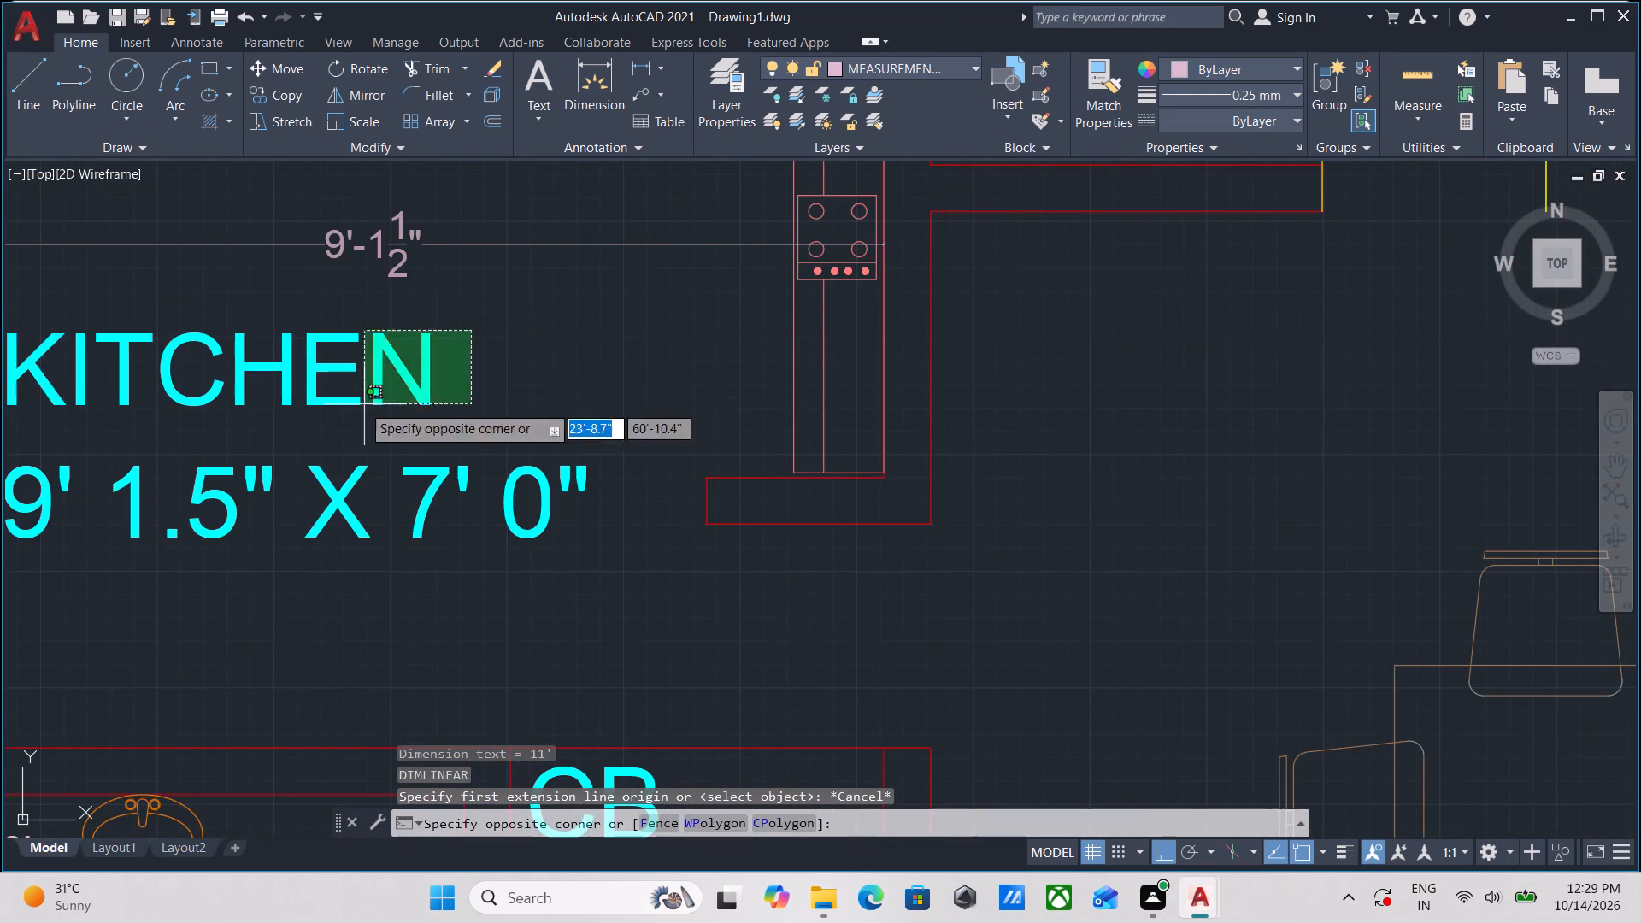
{"action": "left_click", "coordinate": [357, 405]}
{"action": "scroll", "coordinate": [496, 363], "scroll_direction": "down", "scroll_amount": 3}
{"action": "middle_click_drag", "start_coordinate": [496, 363], "coordinate": [550, 342]}
{"action": "middle_click_drag", "start_coordinate": [556, 338], "coordinate": [597, 257]}
{"action": "middle_click_drag", "start_coordinate": [605, 250], "coordinate": [605, 279]}
{"action": "scroll", "coordinate": [605, 250], "scroll_direction": "down", "scroll_amount": 1}
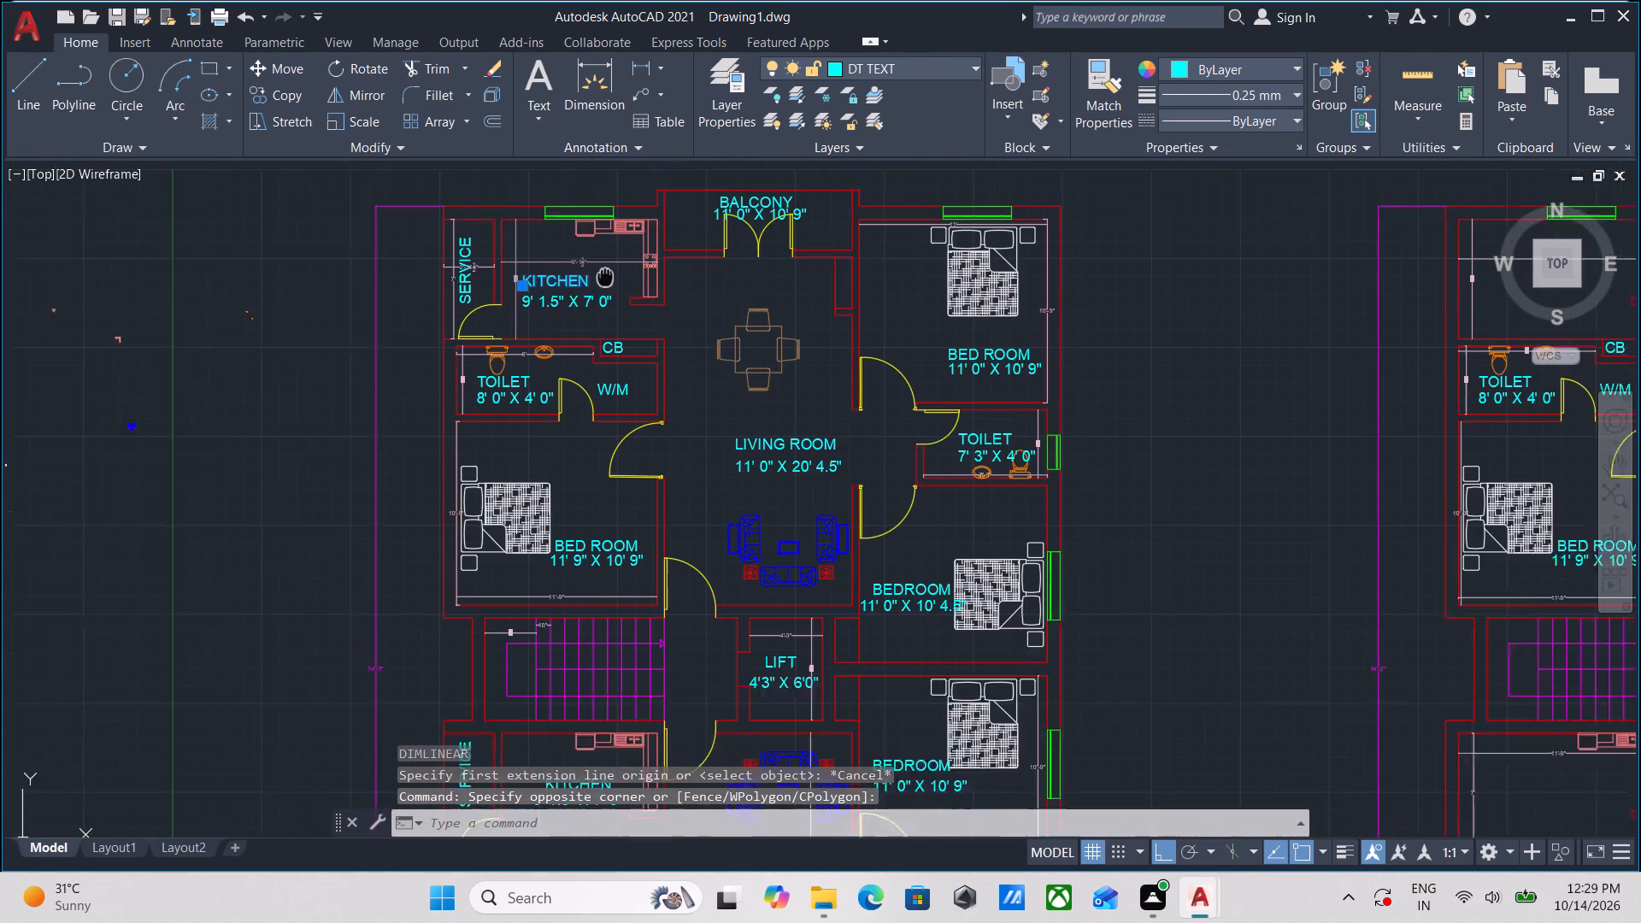
{"action": "middle_click_drag", "start_coordinate": [605, 279], "coordinate": [601, 314]}
{"action": "type", "text": "CO"}
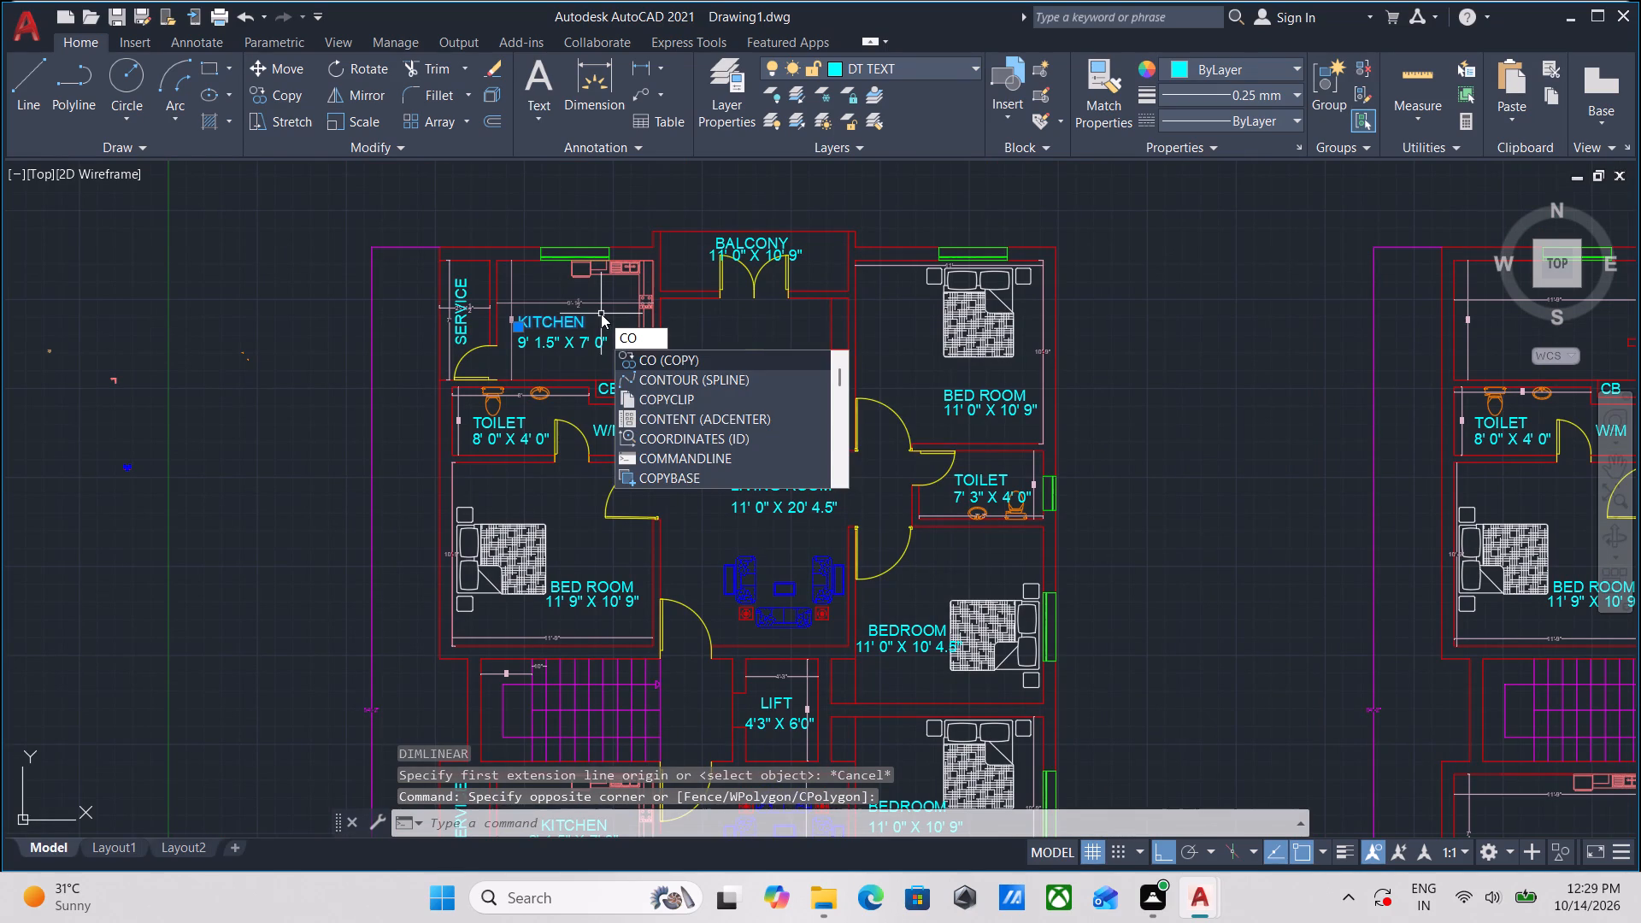
{"action": "key", "text": "Return"}
{"action": "scroll", "coordinate": [579, 318], "scroll_direction": "up", "scroll_amount": 3}
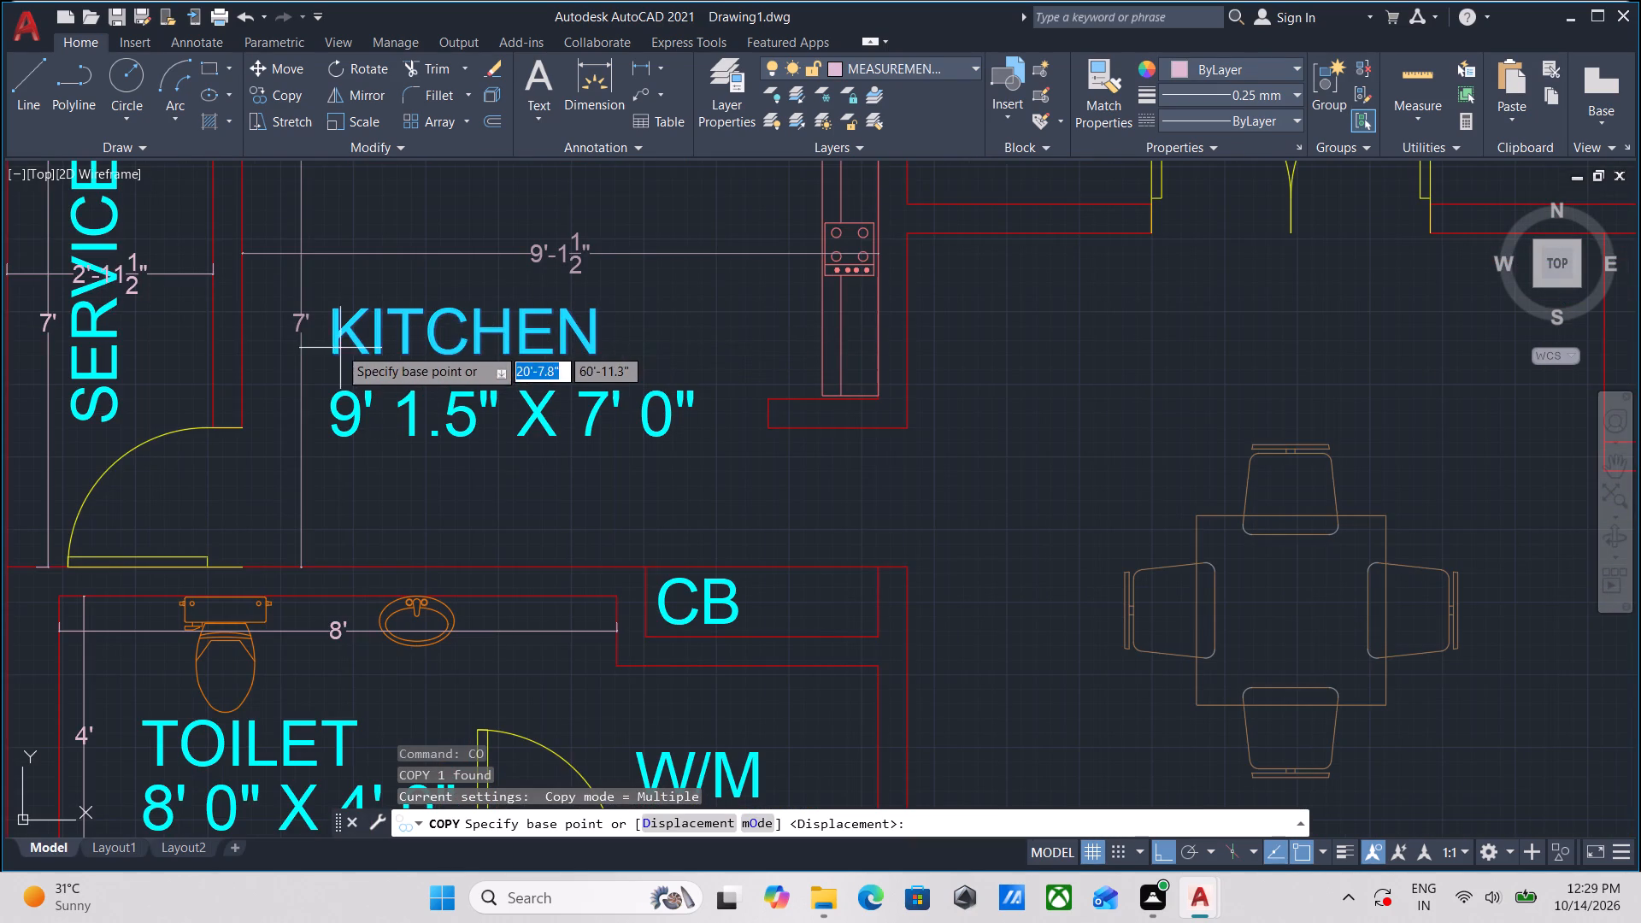
{"action": "left_click", "coordinate": [336, 350]}
{"action": "scroll", "coordinate": [868, 308], "scroll_direction": "down", "scroll_amount": 1}
{"action": "middle_click_drag", "start_coordinate": [847, 318], "coordinate": [52, 350]}
{"action": "scroll", "coordinate": [917, 323], "scroll_direction": "down", "scroll_amount": 1}
{"action": "middle_click_drag", "start_coordinate": [917, 323], "coordinate": [867, 326]}
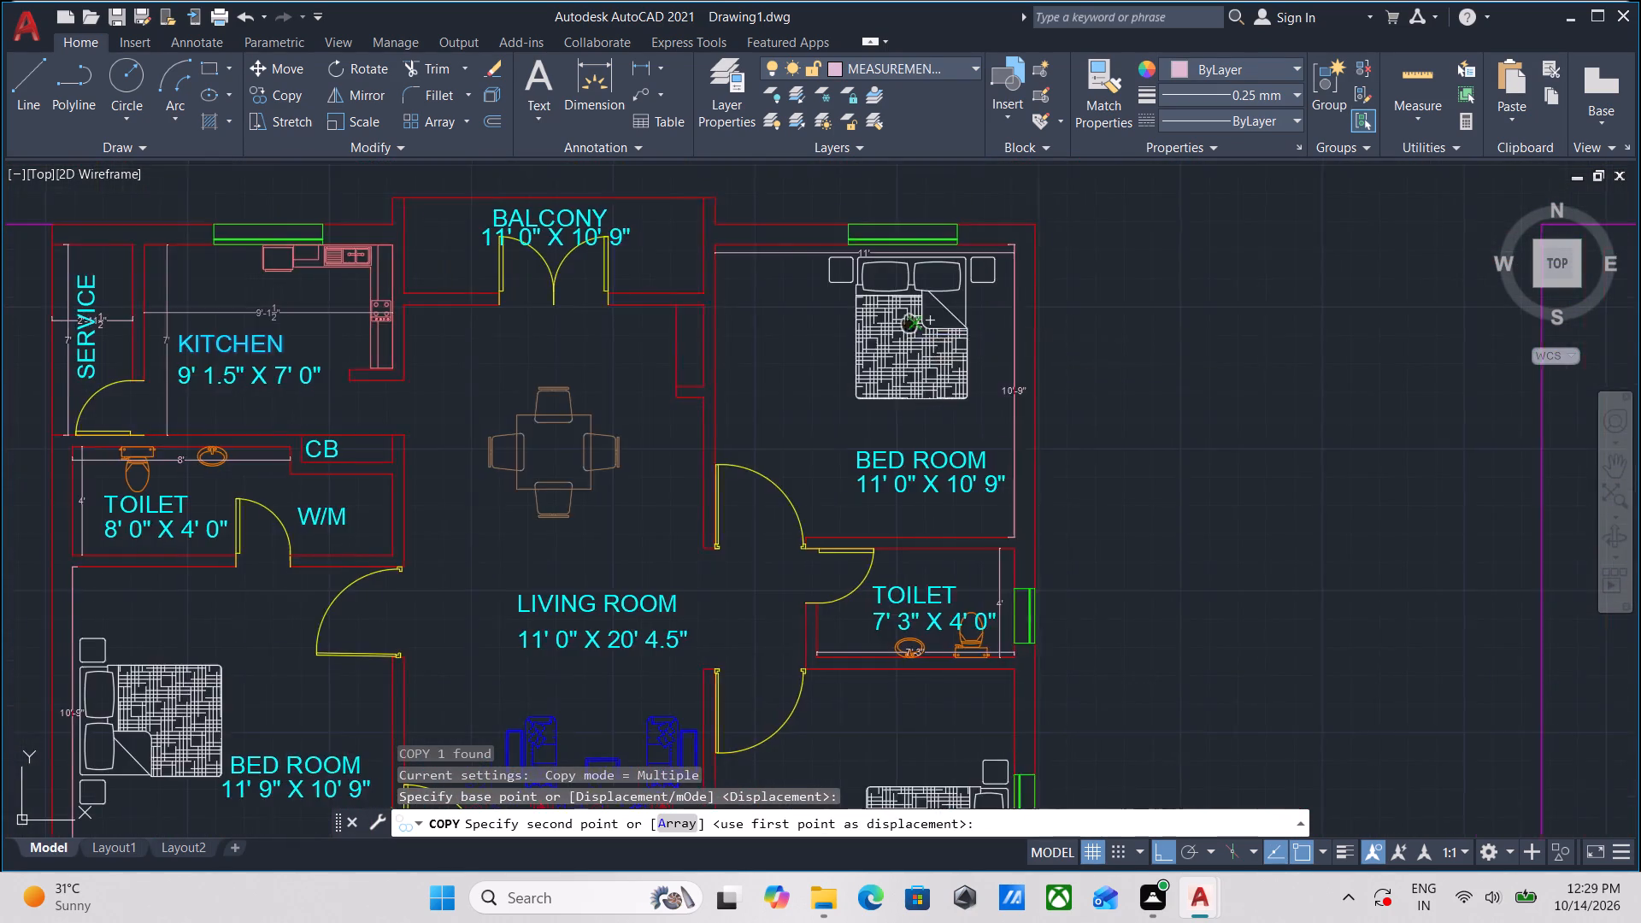
{"action": "middle_click_drag", "start_coordinate": [867, 326], "coordinate": [0, 335]}
{"action": "scroll", "coordinate": [692, 335], "scroll_direction": "down", "scroll_amount": 1}
{"action": "left_click", "coordinate": [741, 343]}
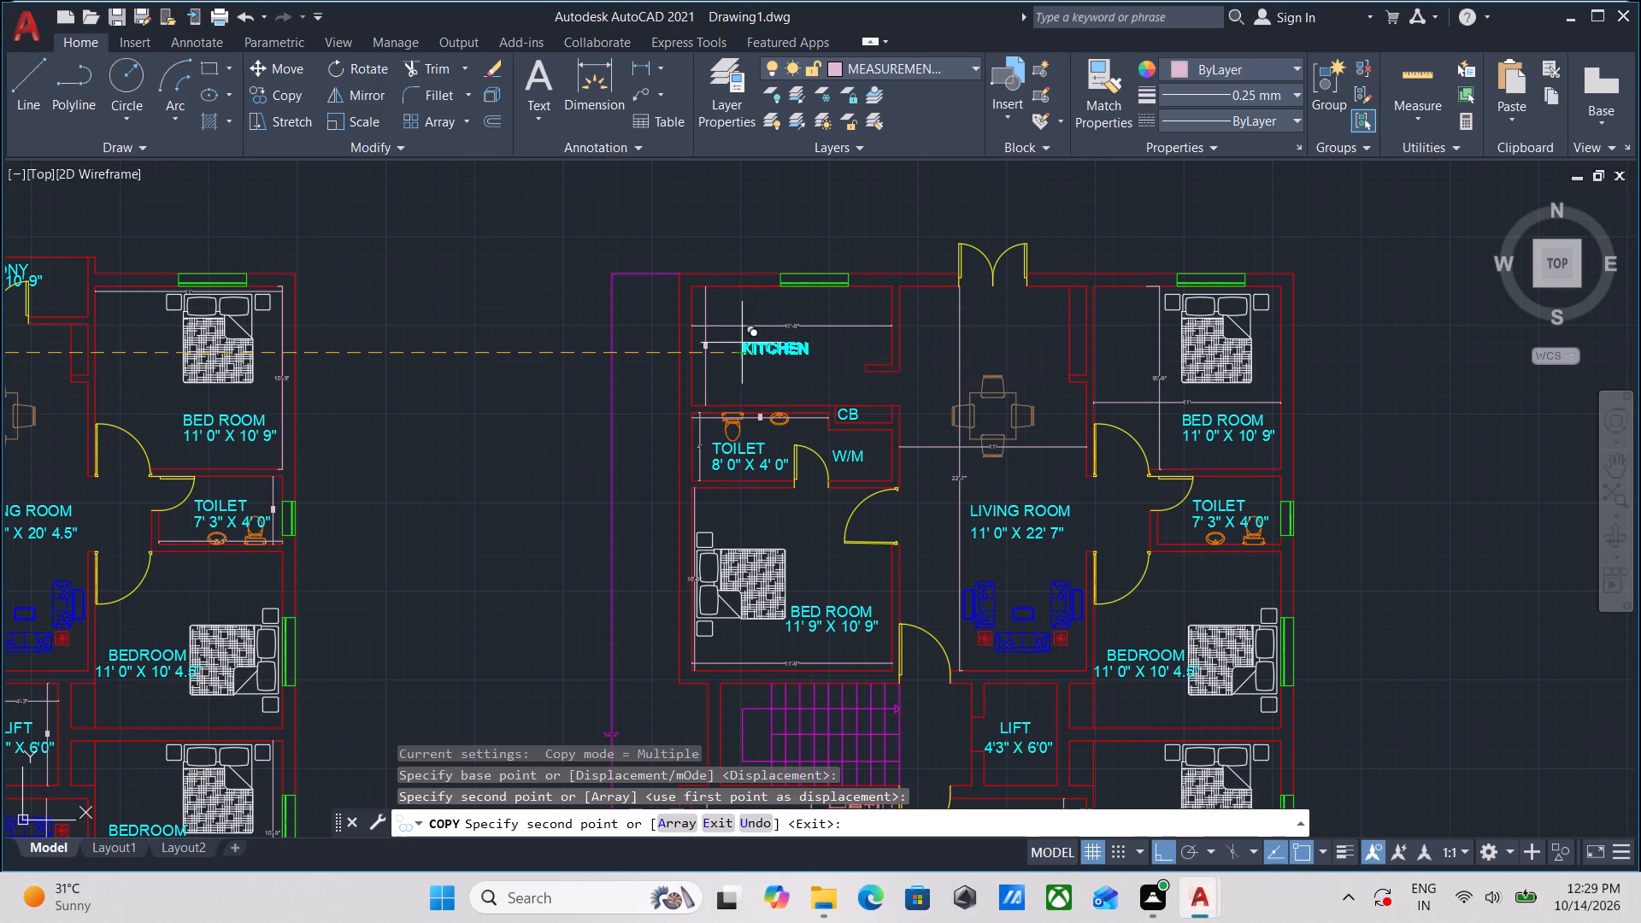
{"action": "key", "text": "Escape"}
Copy the kitchen counter block from the left plan's upper flat to the upper right inner corner of the right plan's upper-flat kitchen.
{"action": "middle_click_drag", "start_coordinate": [624, 350], "coordinate": [1201, 324]}
{"action": "scroll", "coordinate": [391, 280], "scroll_direction": "up", "scroll_amount": 1}
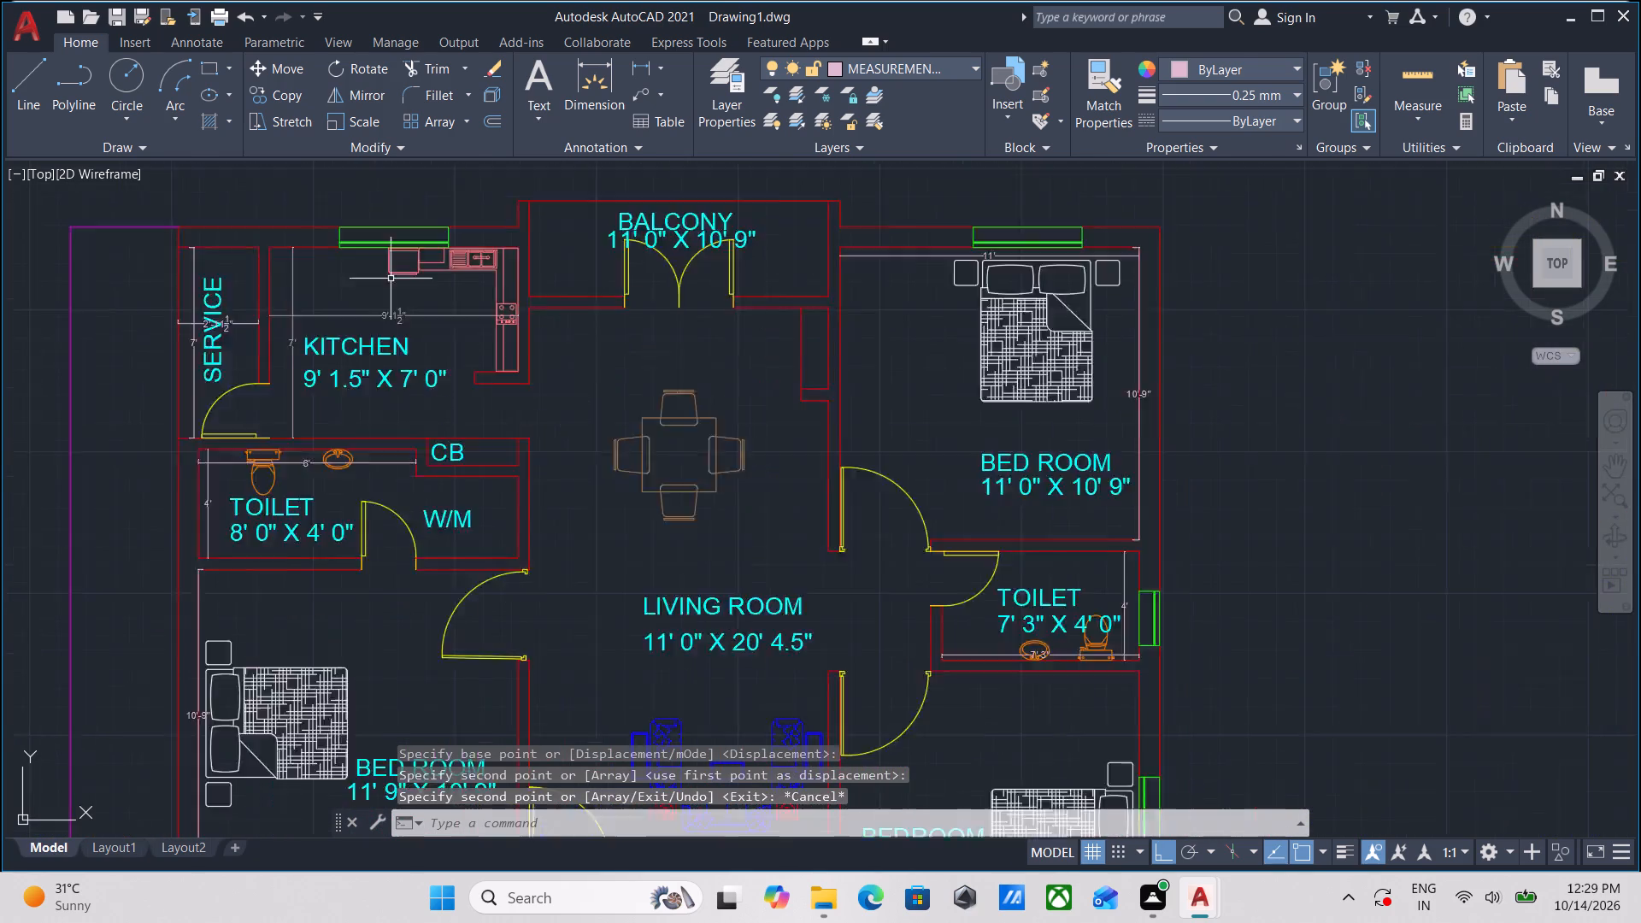
{"action": "scroll", "coordinate": [391, 279], "scroll_direction": "up", "scroll_amount": 1}
{"action": "left_click", "coordinate": [418, 279]}
{"action": "left_click", "coordinate": [396, 257]}
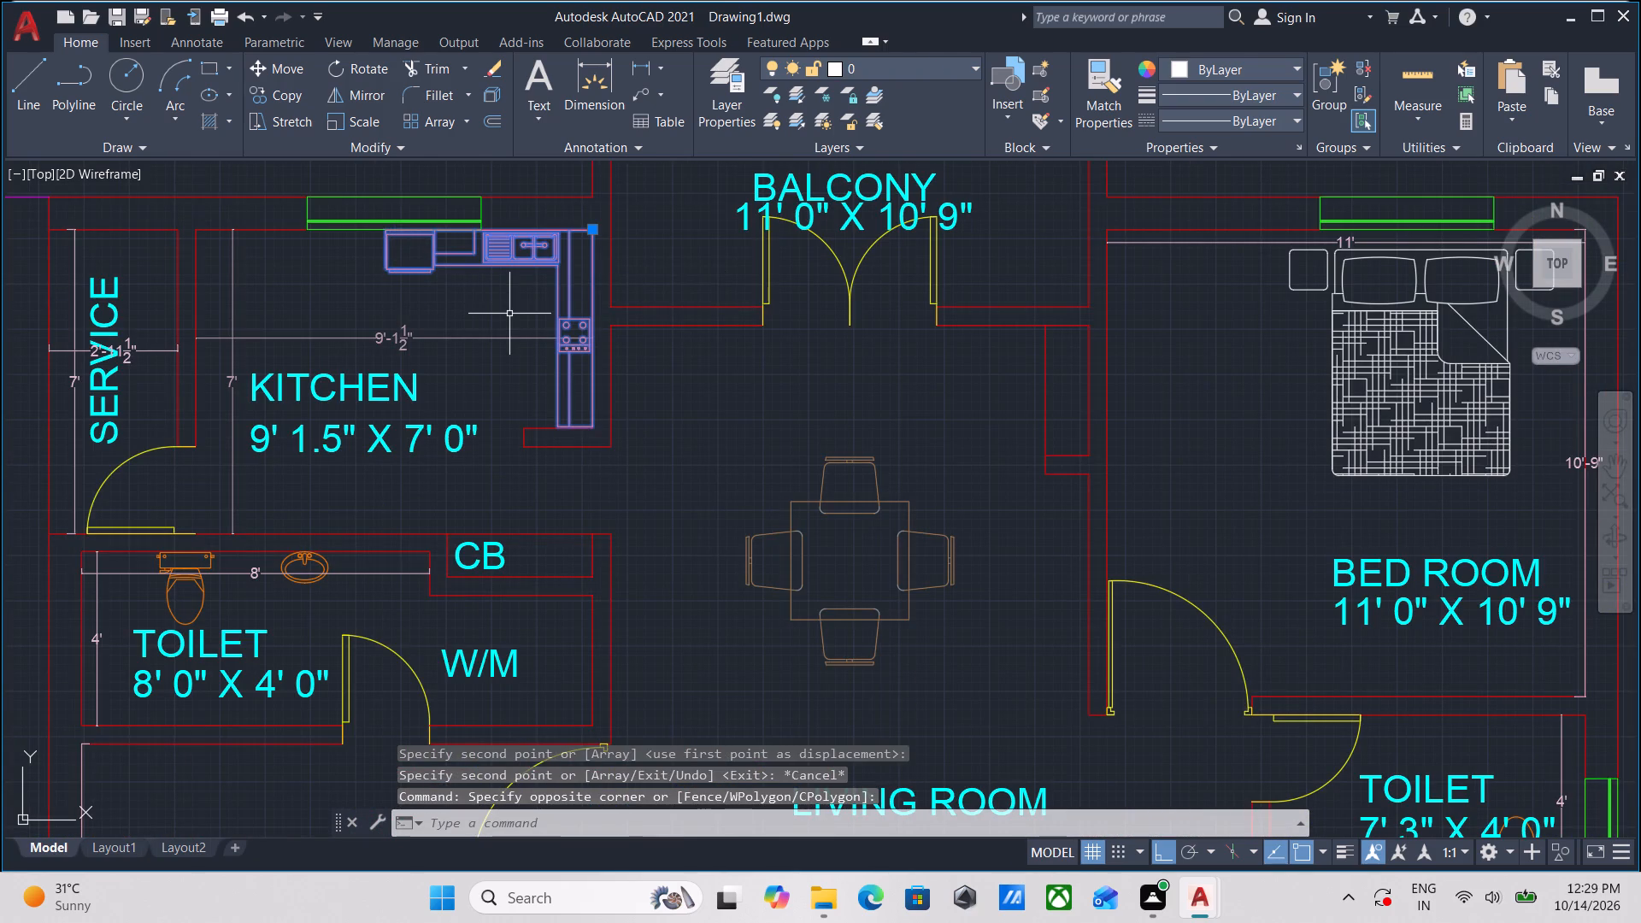
{"action": "type", "text": "CO"}
{"action": "key", "text": "Return"}
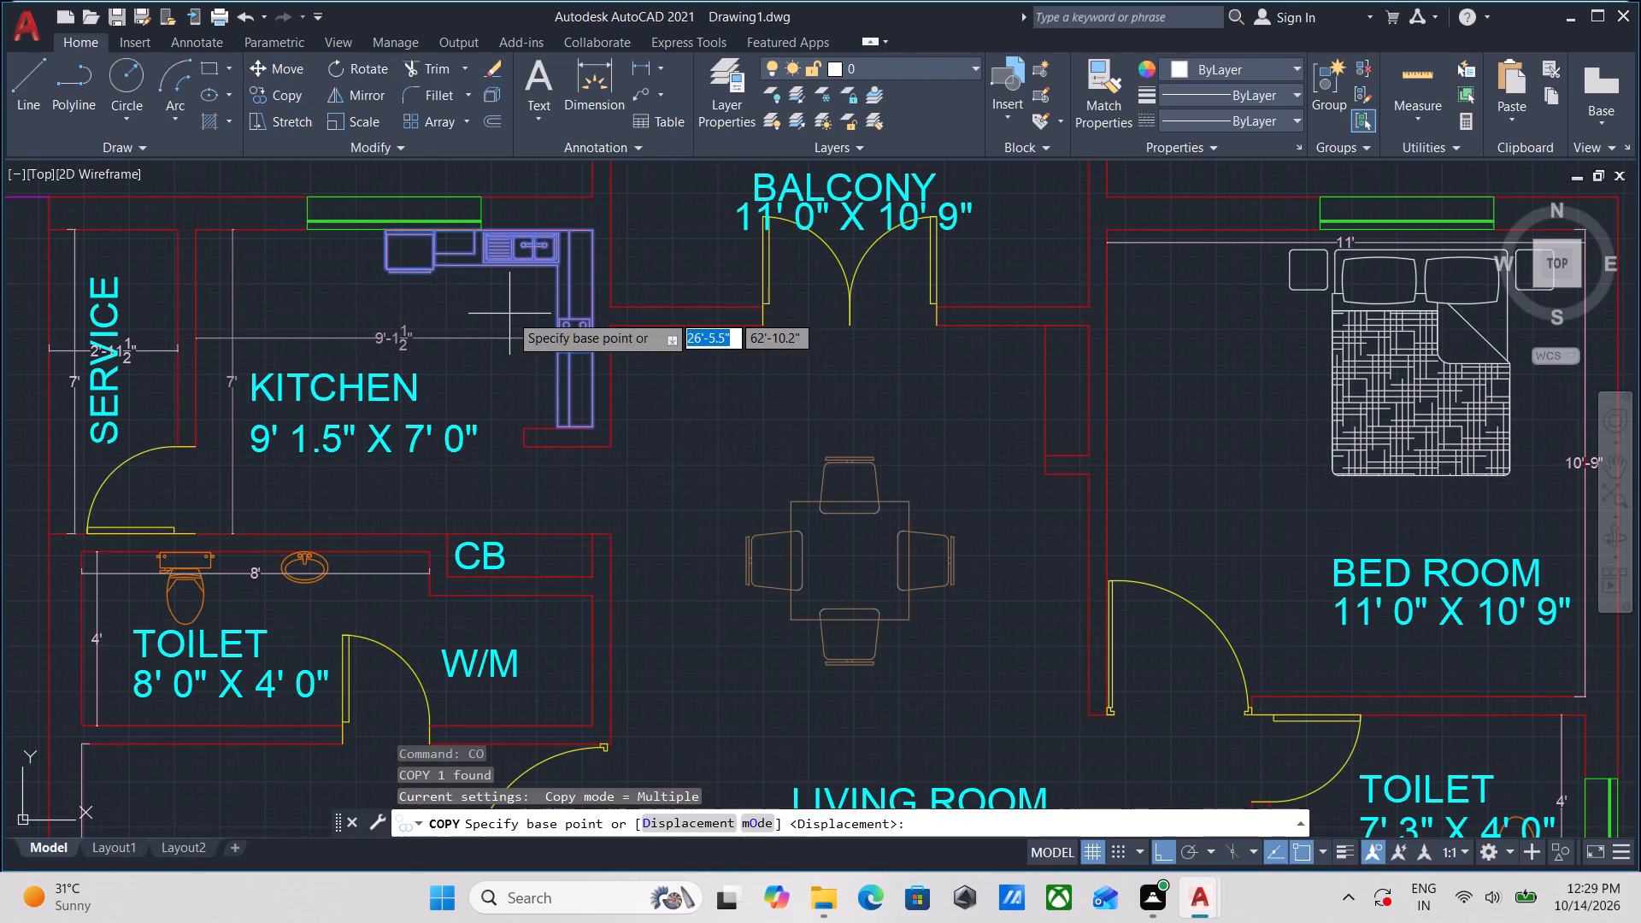
{"action": "scroll", "coordinate": [570, 235], "scroll_direction": "up", "scroll_amount": 2}
{"action": "left_click", "coordinate": [624, 226]}
{"action": "scroll", "coordinate": [712, 246], "scroll_direction": "down", "scroll_amount": 2}
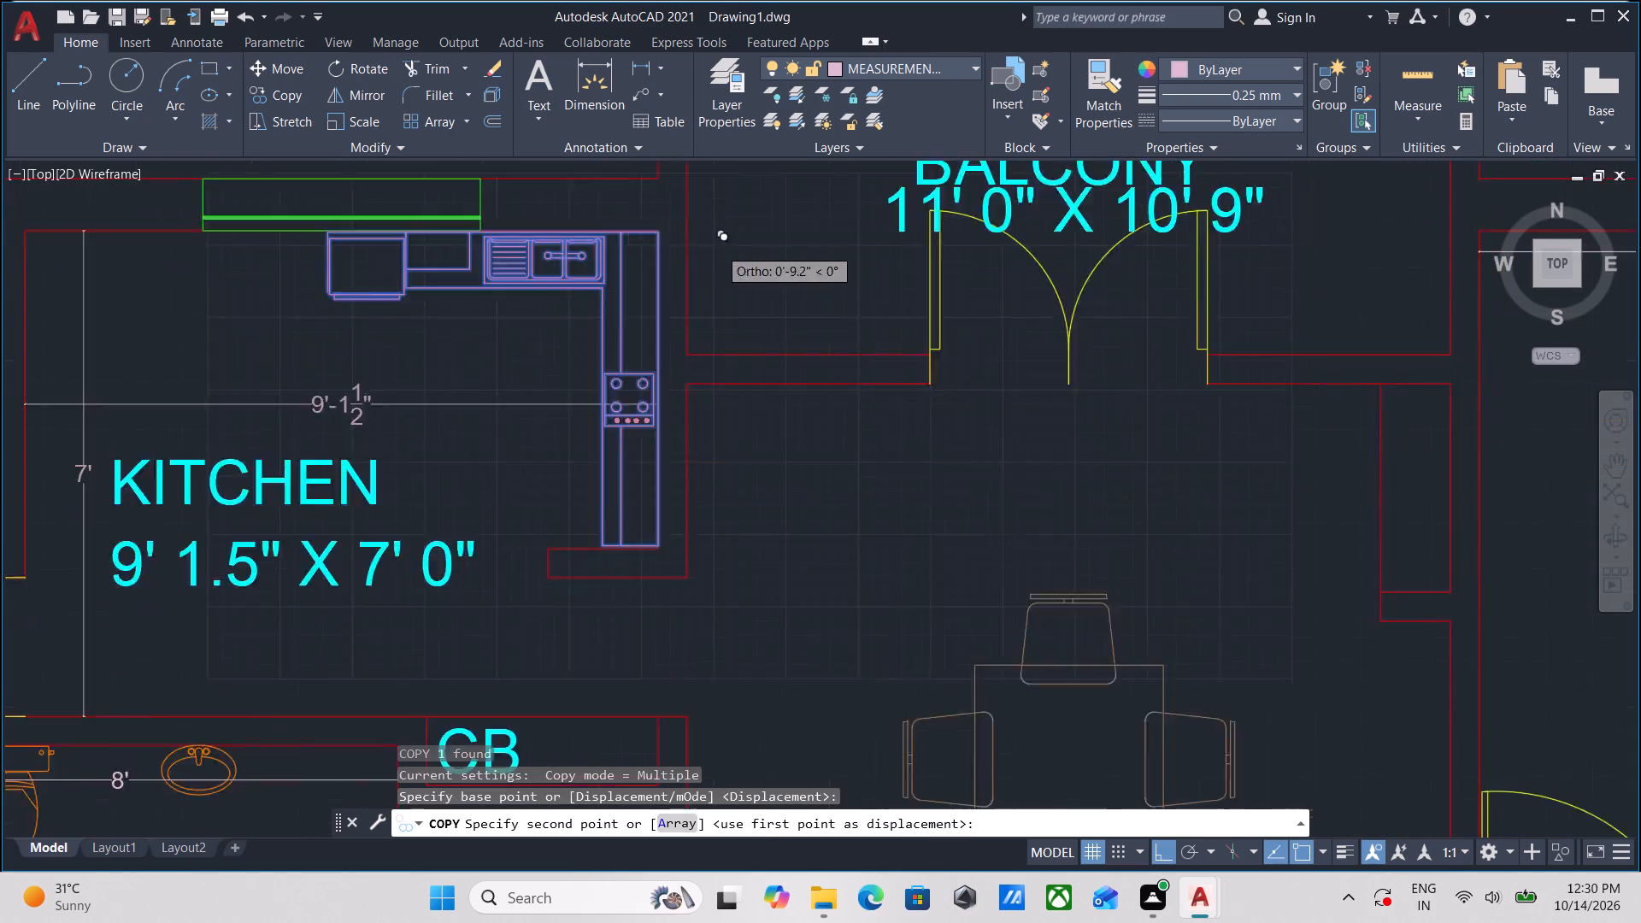
{"action": "scroll", "coordinate": [724, 248], "scroll_direction": "down", "scroll_amount": 2}
{"action": "middle_click_drag", "start_coordinate": [900, 255], "coordinate": [355, 291]}
{"action": "scroll", "coordinate": [691, 285], "scroll_direction": "down", "scroll_amount": 2}
{"action": "middle_click_drag", "start_coordinate": [711, 286], "coordinate": [320, 308]}
{"action": "scroll", "coordinate": [403, 311], "scroll_direction": "up", "scroll_amount": 3}
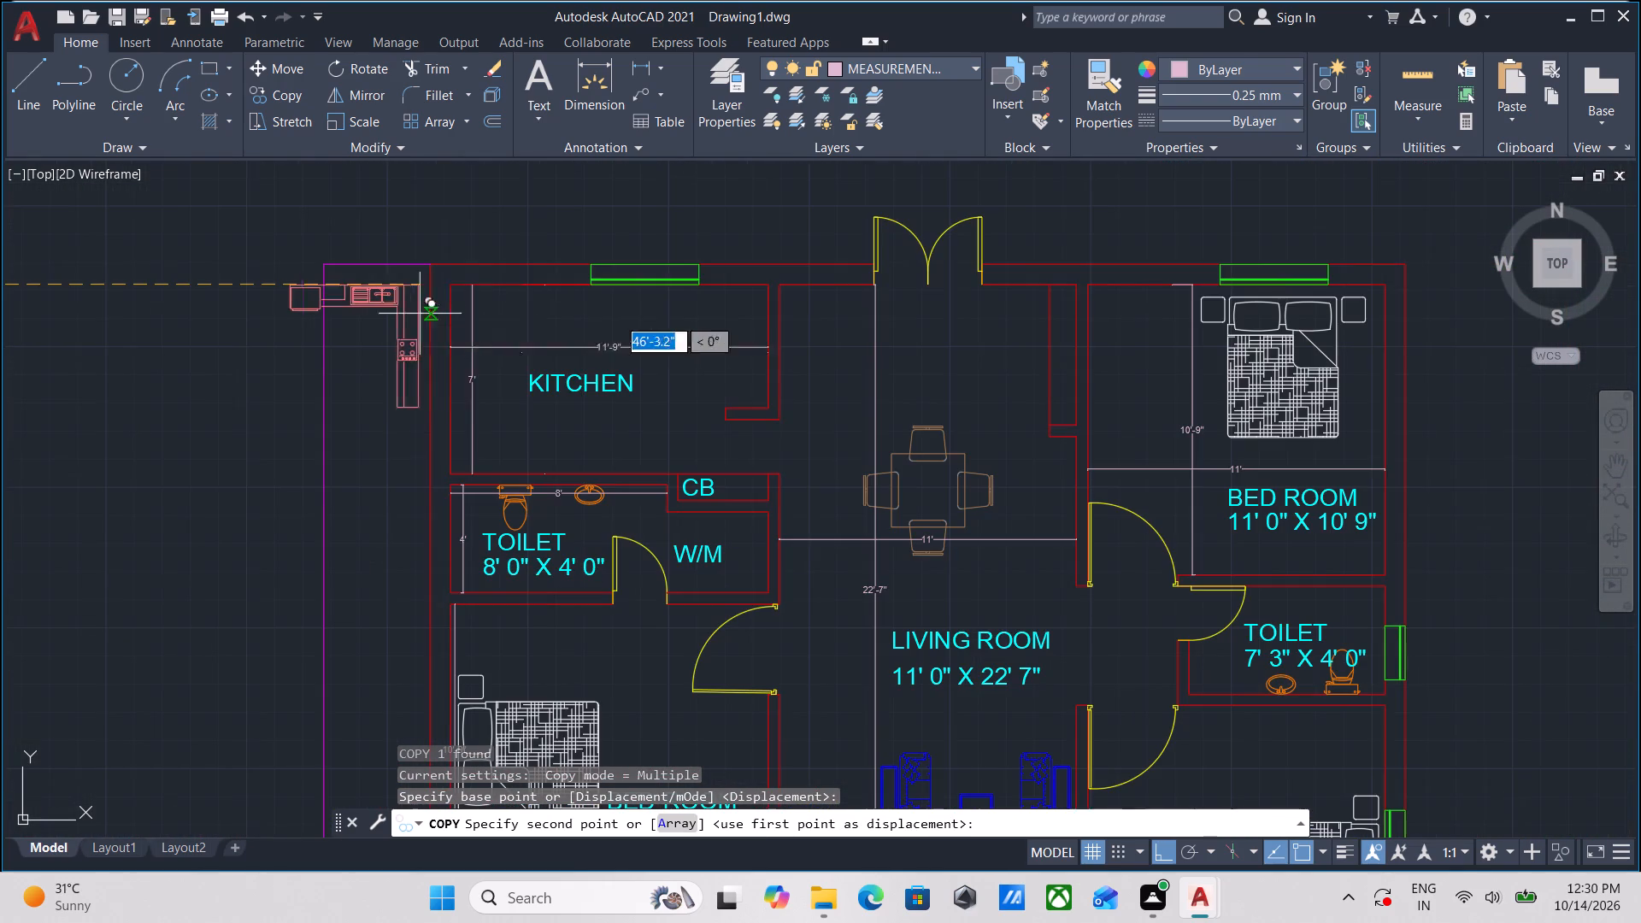
{"action": "left_click", "coordinate": [762, 288]}
{"action": "key", "text": "Escape"}
Copy the right plan's upper-flat KITCHEN label about 1'-1.7" straight down to make a second text line.
{"action": "scroll", "coordinate": [588, 392], "scroll_direction": "up", "scroll_amount": 1}
{"action": "scroll", "coordinate": [581, 387], "scroll_direction": "down", "scroll_amount": 1}
{"action": "scroll", "coordinate": [581, 387], "scroll_direction": "up", "scroll_amount": 2}
{"action": "middle_click_drag", "start_coordinate": [550, 414], "coordinate": [617, 368]}
{"action": "left_click", "coordinate": [706, 391]}
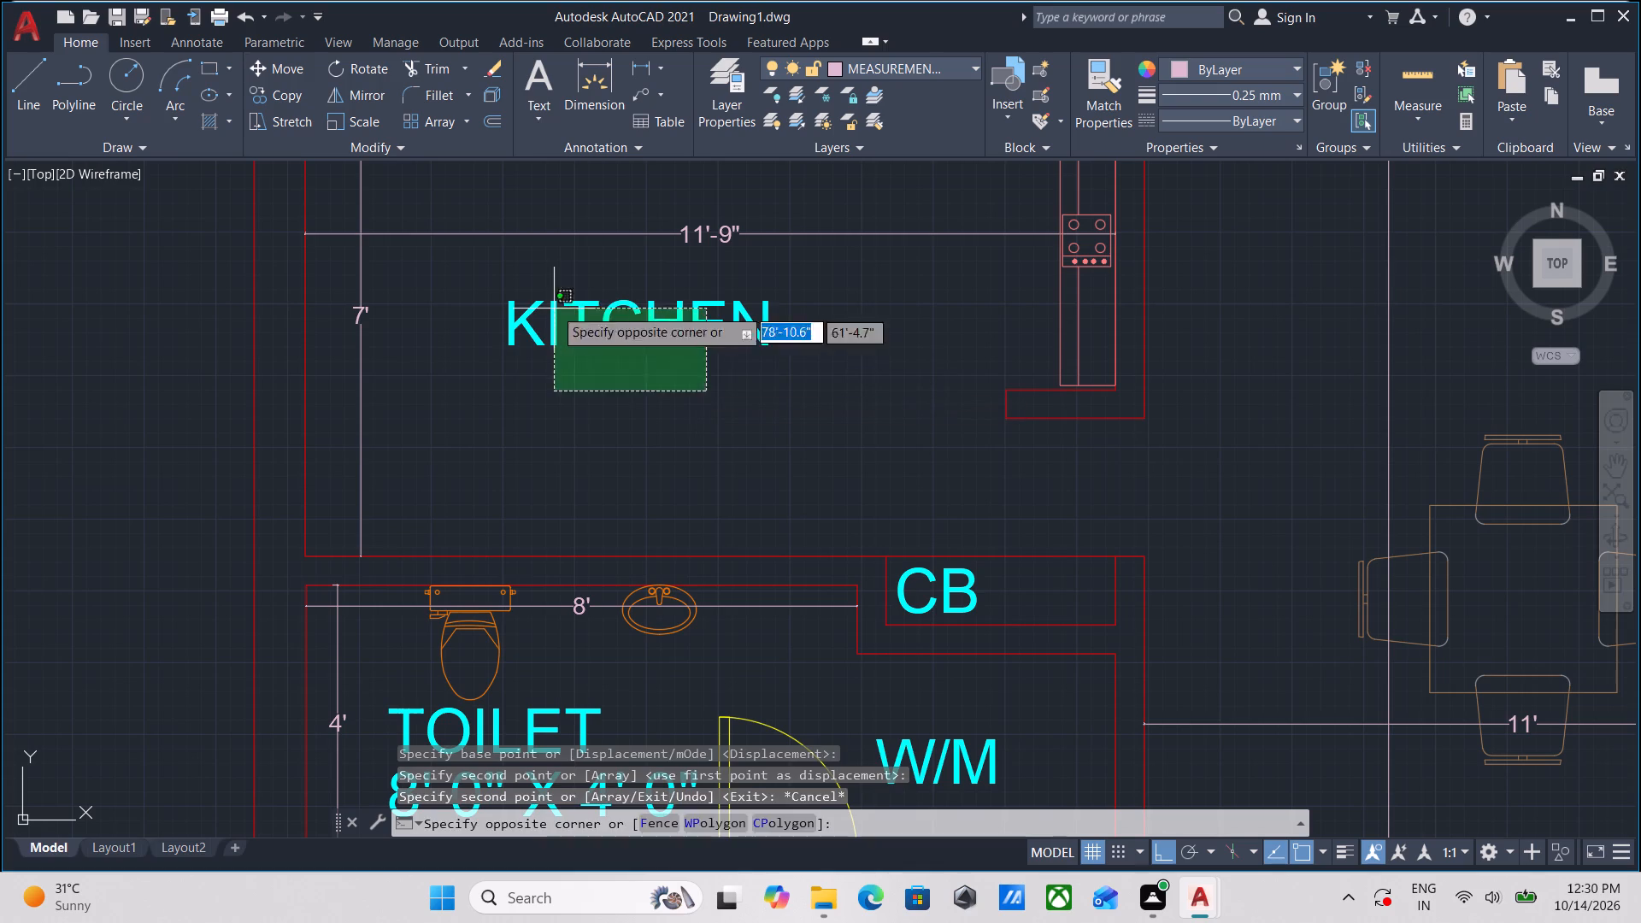
{"action": "left_click", "coordinate": [554, 308]}
{"action": "type", "text": "CO"}
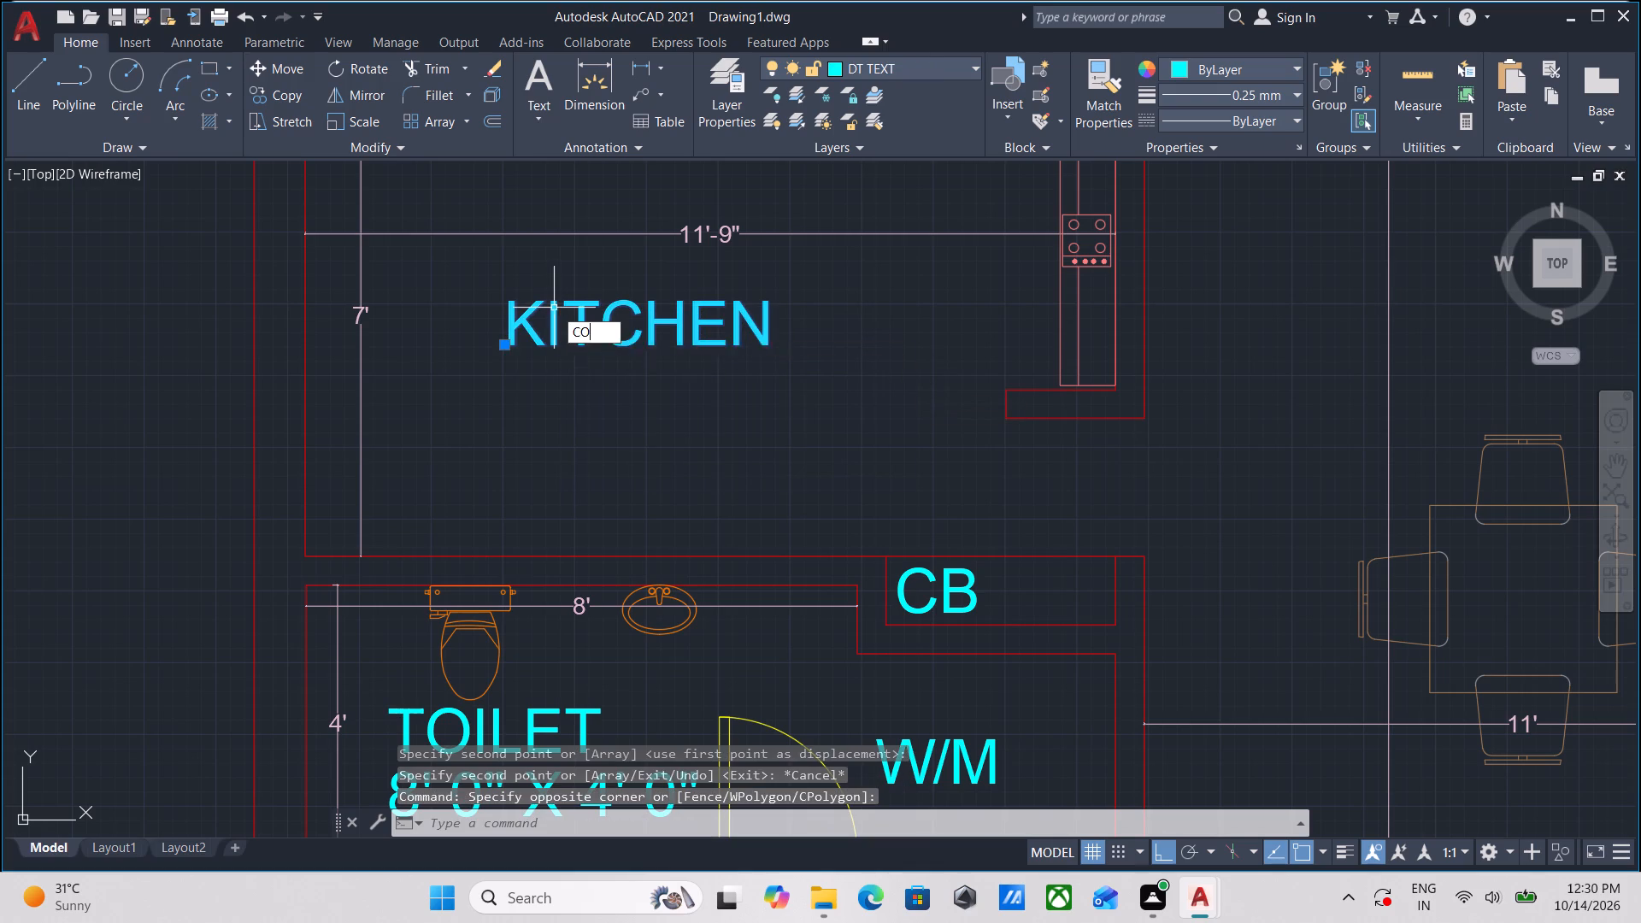
{"action": "key", "text": "Return"}
{"action": "left_click", "coordinate": [512, 346]}
{"action": "left_click", "coordinate": [508, 424]}
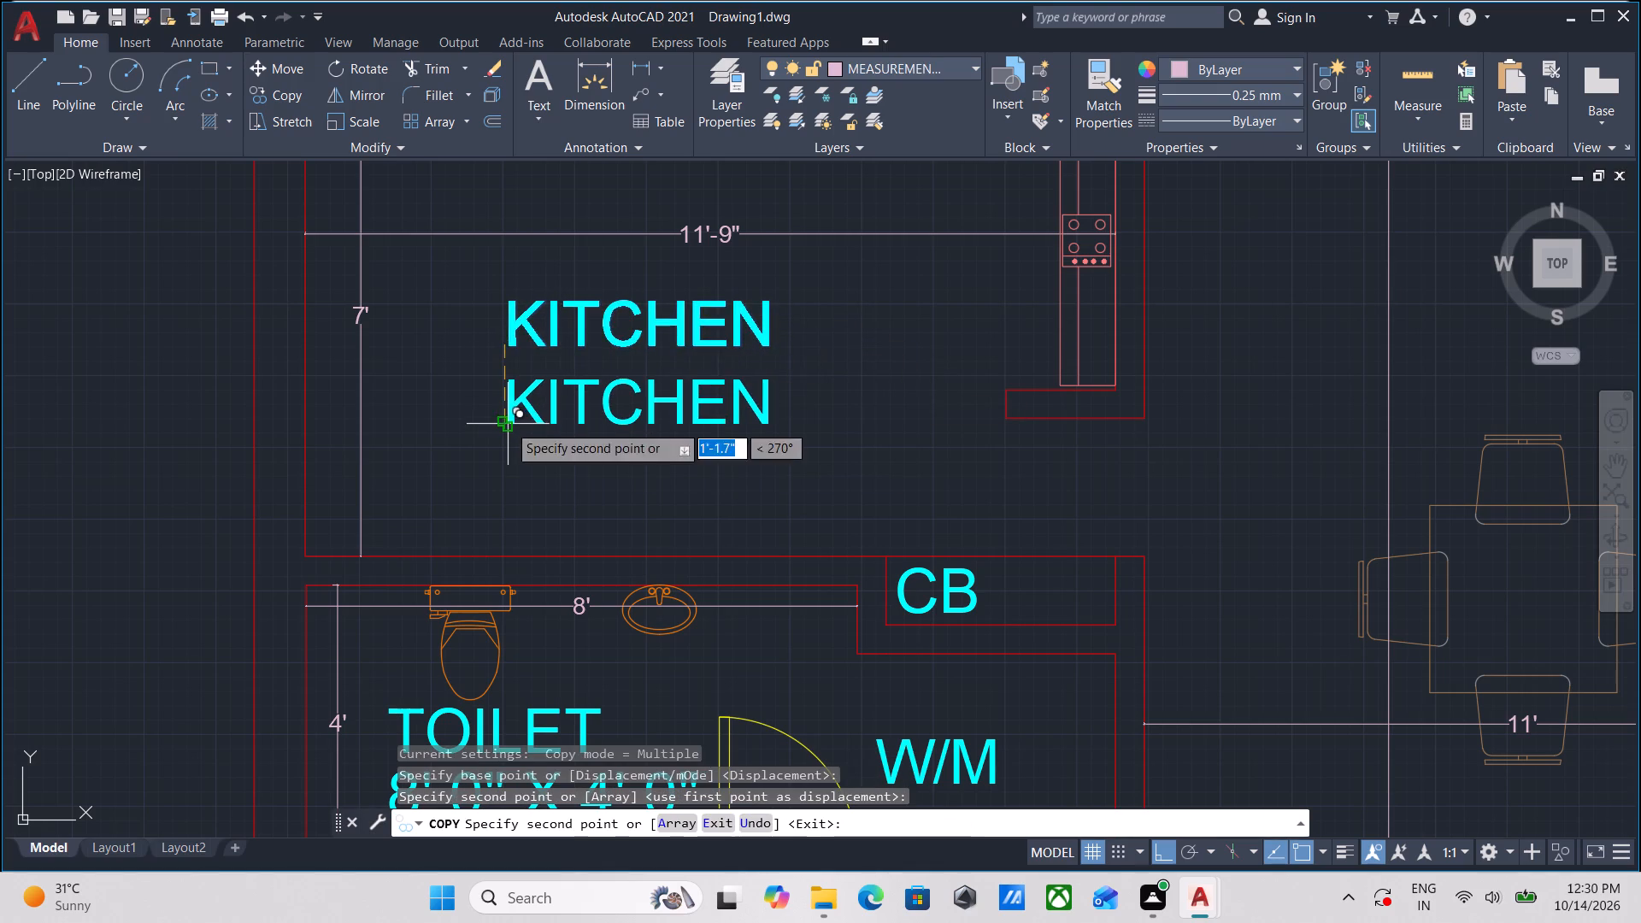
{"action": "key", "text": "Escape"}
Change the copied lower KITCHEN text to the room size 11' 9" X 7' 0".
{"action": "double_click", "coordinate": [517, 395]}
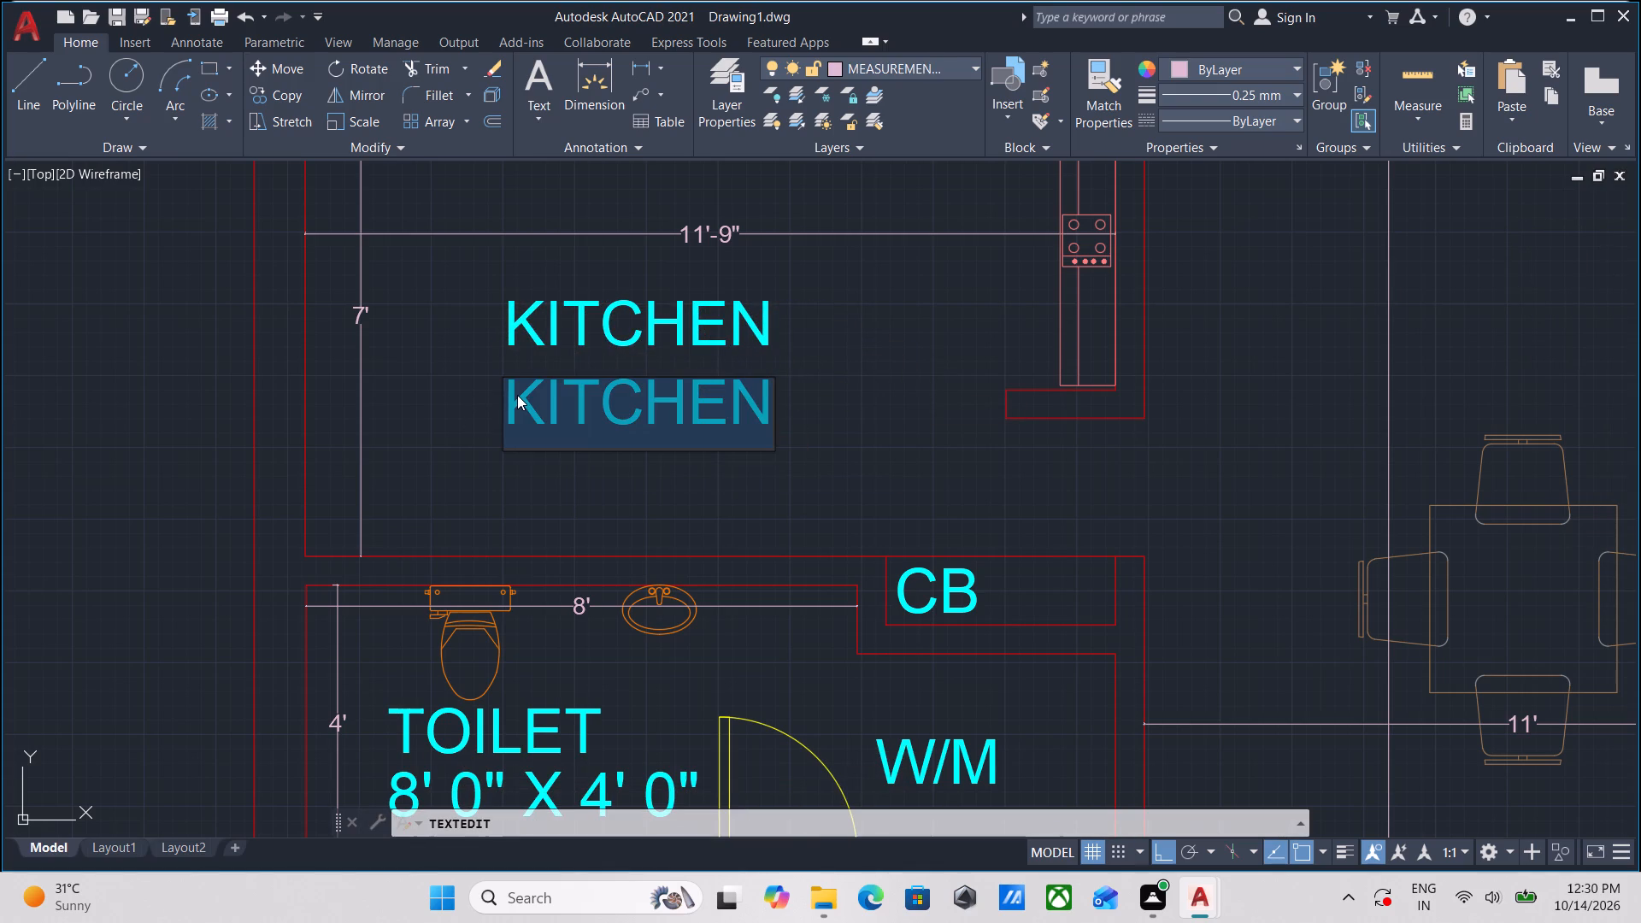
{"action": "key", "text": "BackSpace"}
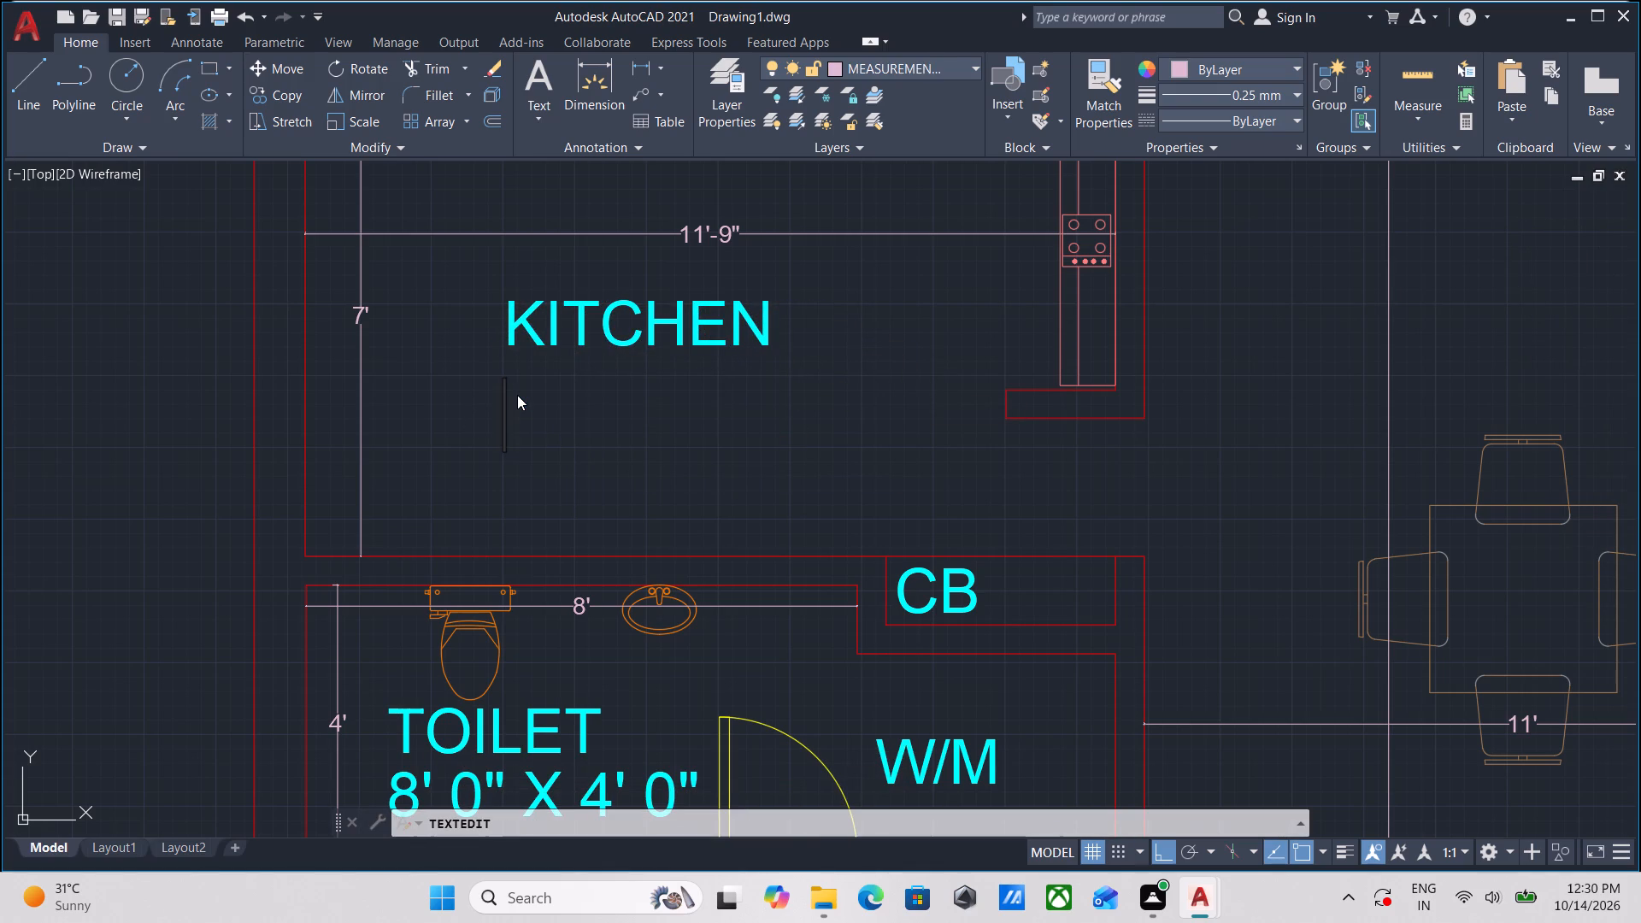
{"action": "key", "text": "space"}
{"action": "key", "text": "BackSpace"}
{"action": "type", "text": "11"}
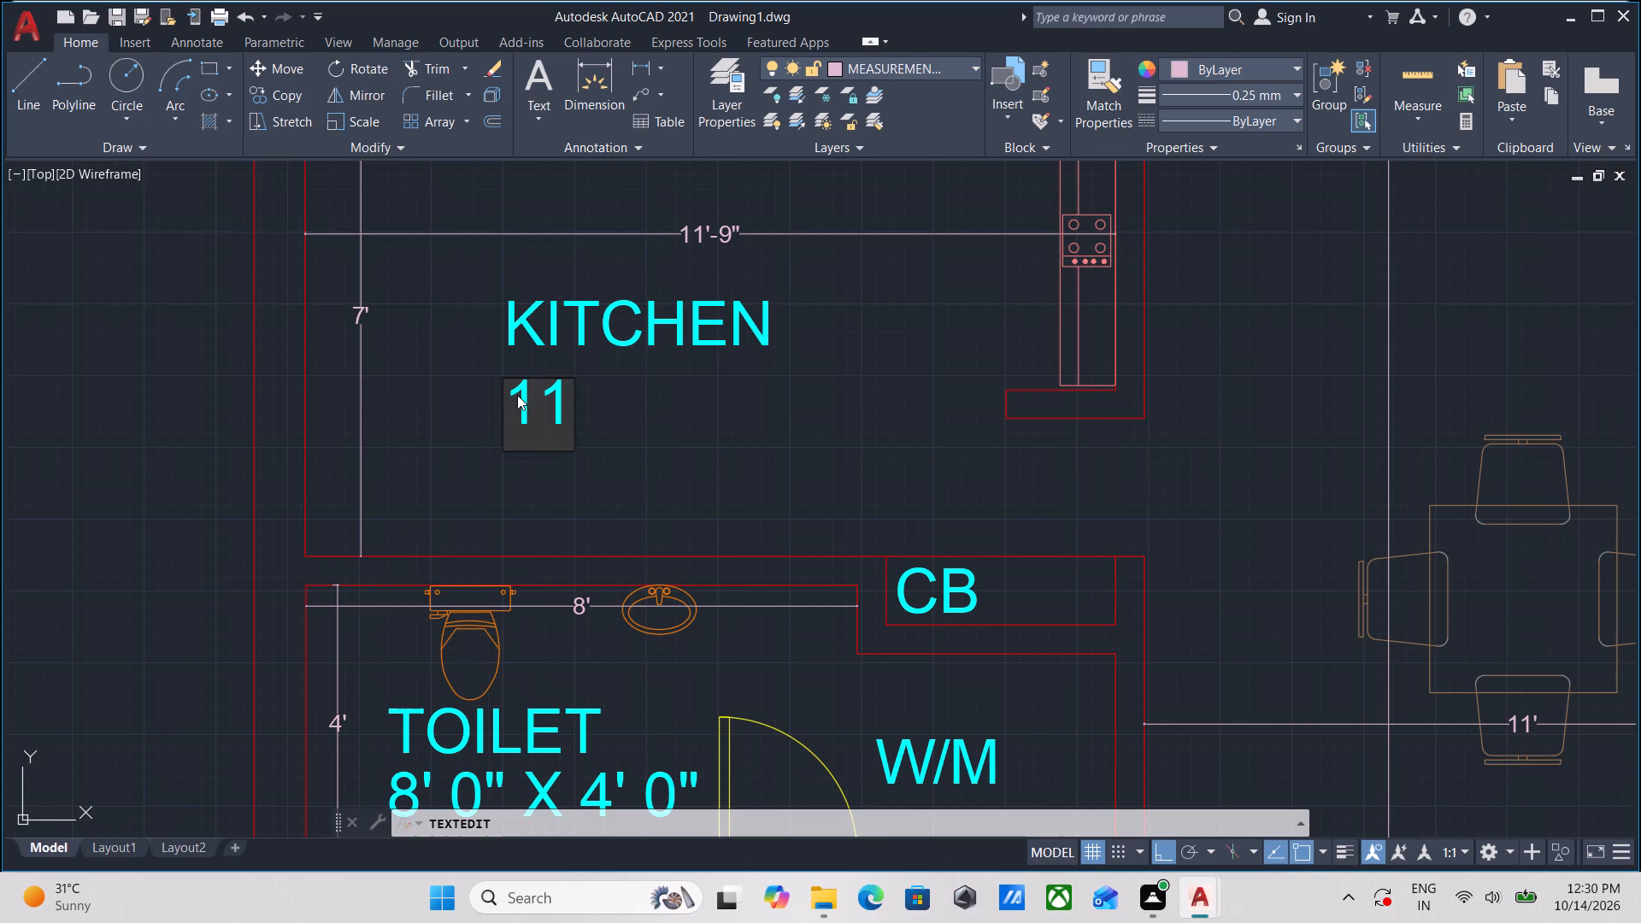
{"action": "type", "text": "'"}
{"action": "key", "text": "space"}
{"action": "key", "text": "9"}
{"action": "key", "text": "shift+quotedbl"}
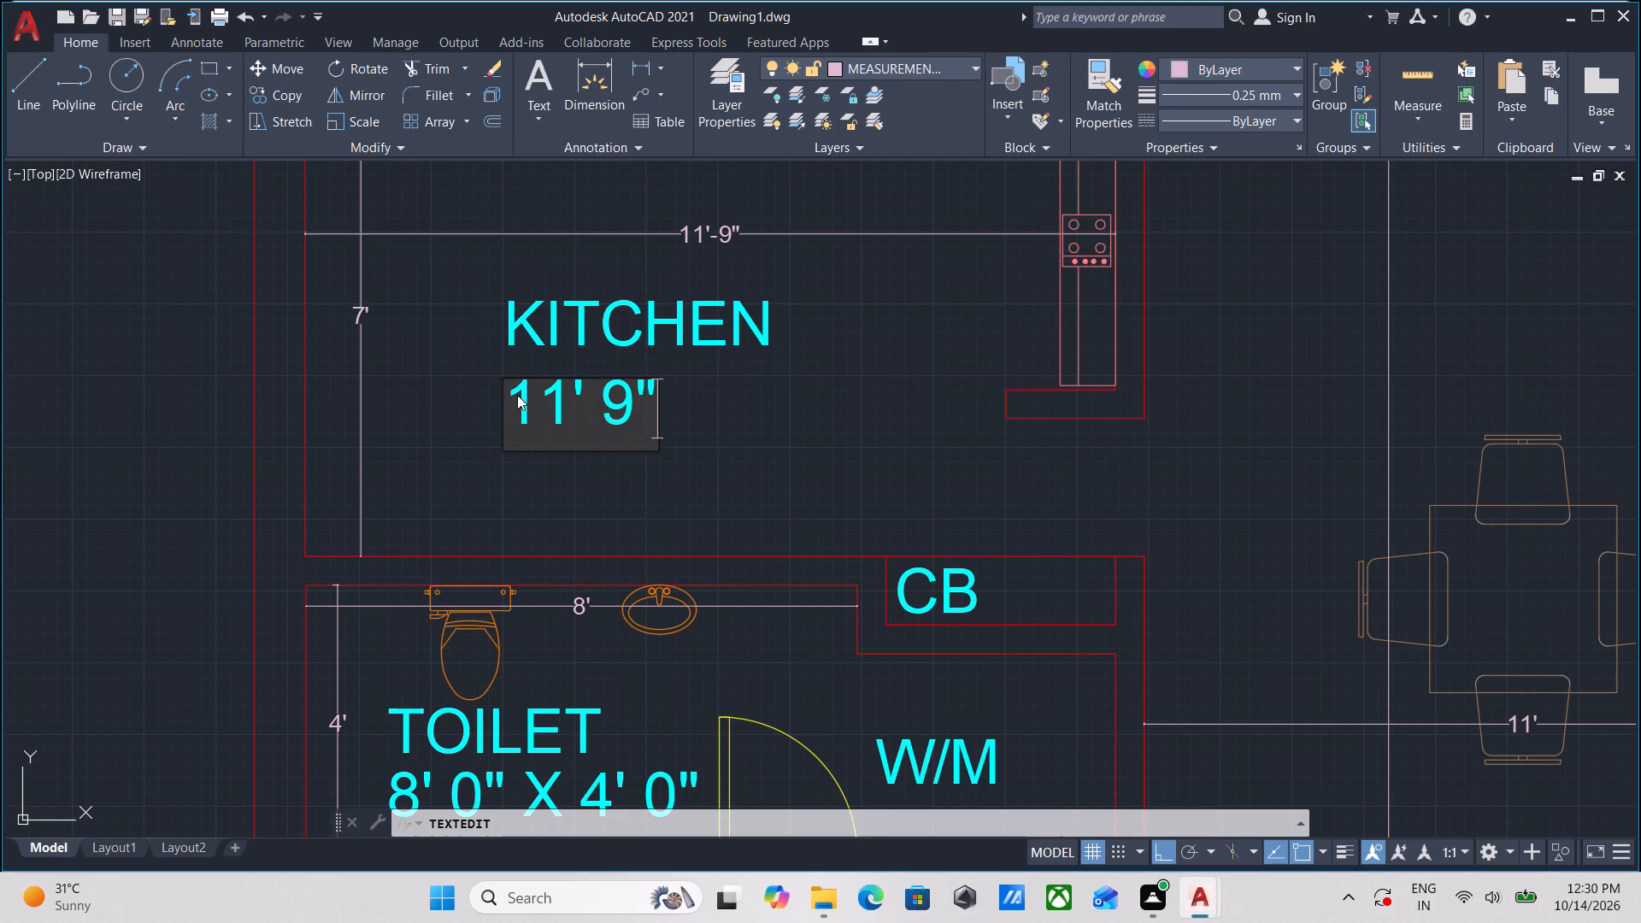
{"action": "key", "text": "space"}
{"action": "type", "text": "X 7"}
{"action": "type", "text": "' 0\""}
{"action": "key", "text": "Return"}
{"action": "key", "text": "Return"}
Look over both floor plans, comparing their kitchens, toilets and bedrooms for missing labels and dimensions.
{"action": "scroll", "coordinate": [517, 395], "scroll_direction": "down", "scroll_amount": 1}
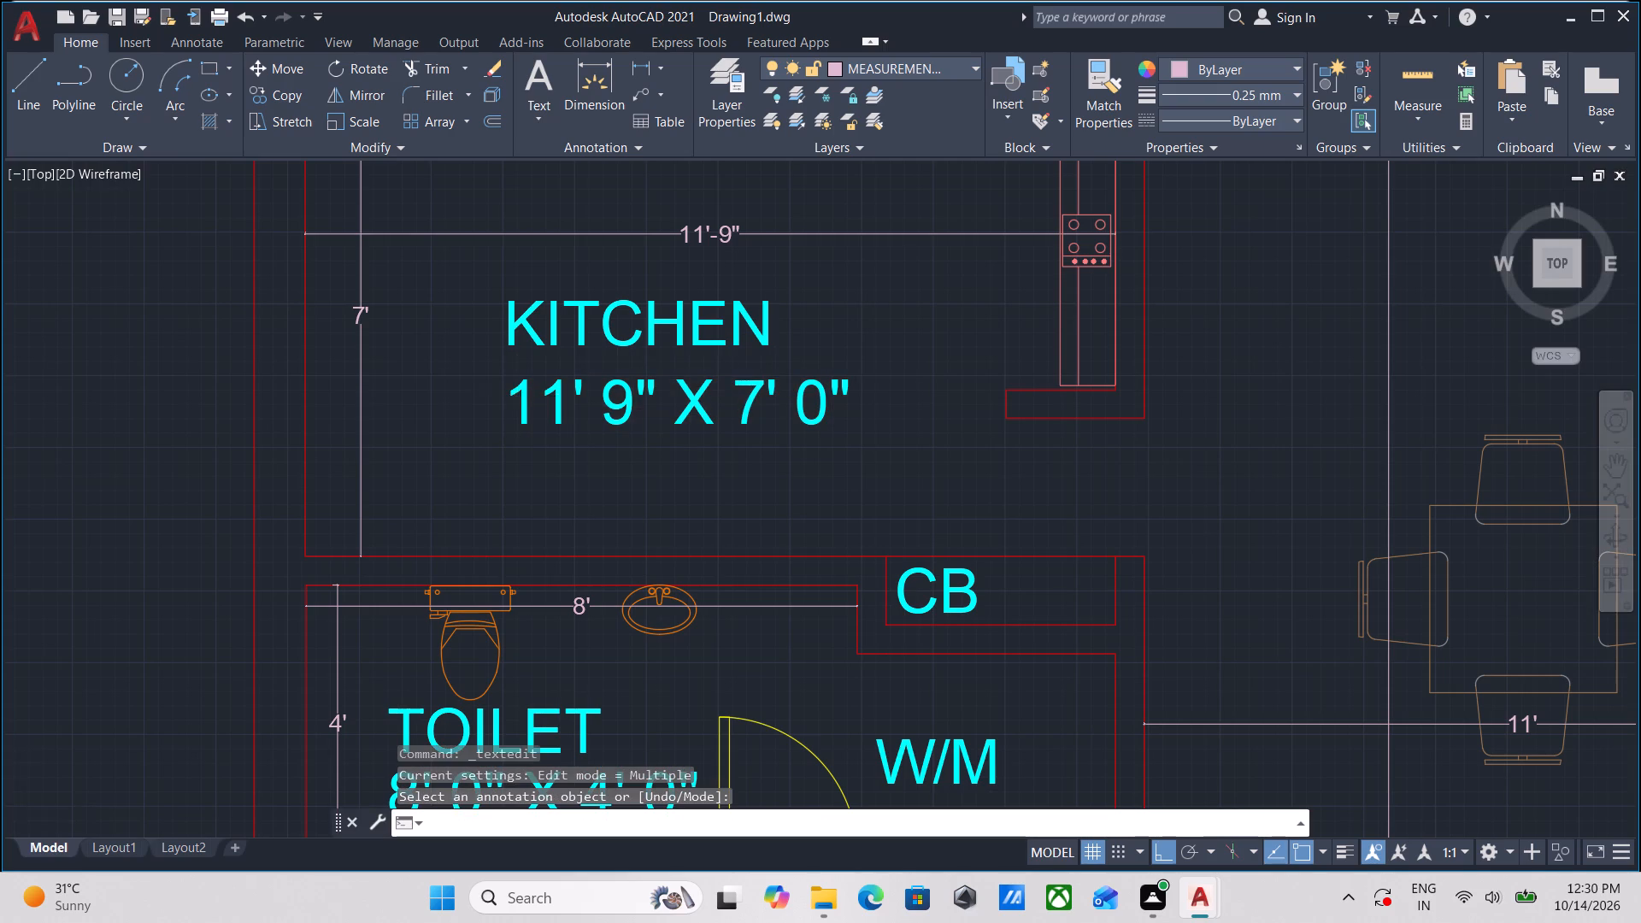
{"action": "scroll", "coordinate": [517, 395], "scroll_direction": "down", "scroll_amount": 2}
{"action": "scroll", "coordinate": [517, 395], "scroll_direction": "up", "scroll_amount": 2}
{"action": "scroll", "coordinate": [563, 395], "scroll_direction": "down", "scroll_amount": 1}
{"action": "middle_click_drag", "start_coordinate": [563, 395], "coordinate": [620, 337]}
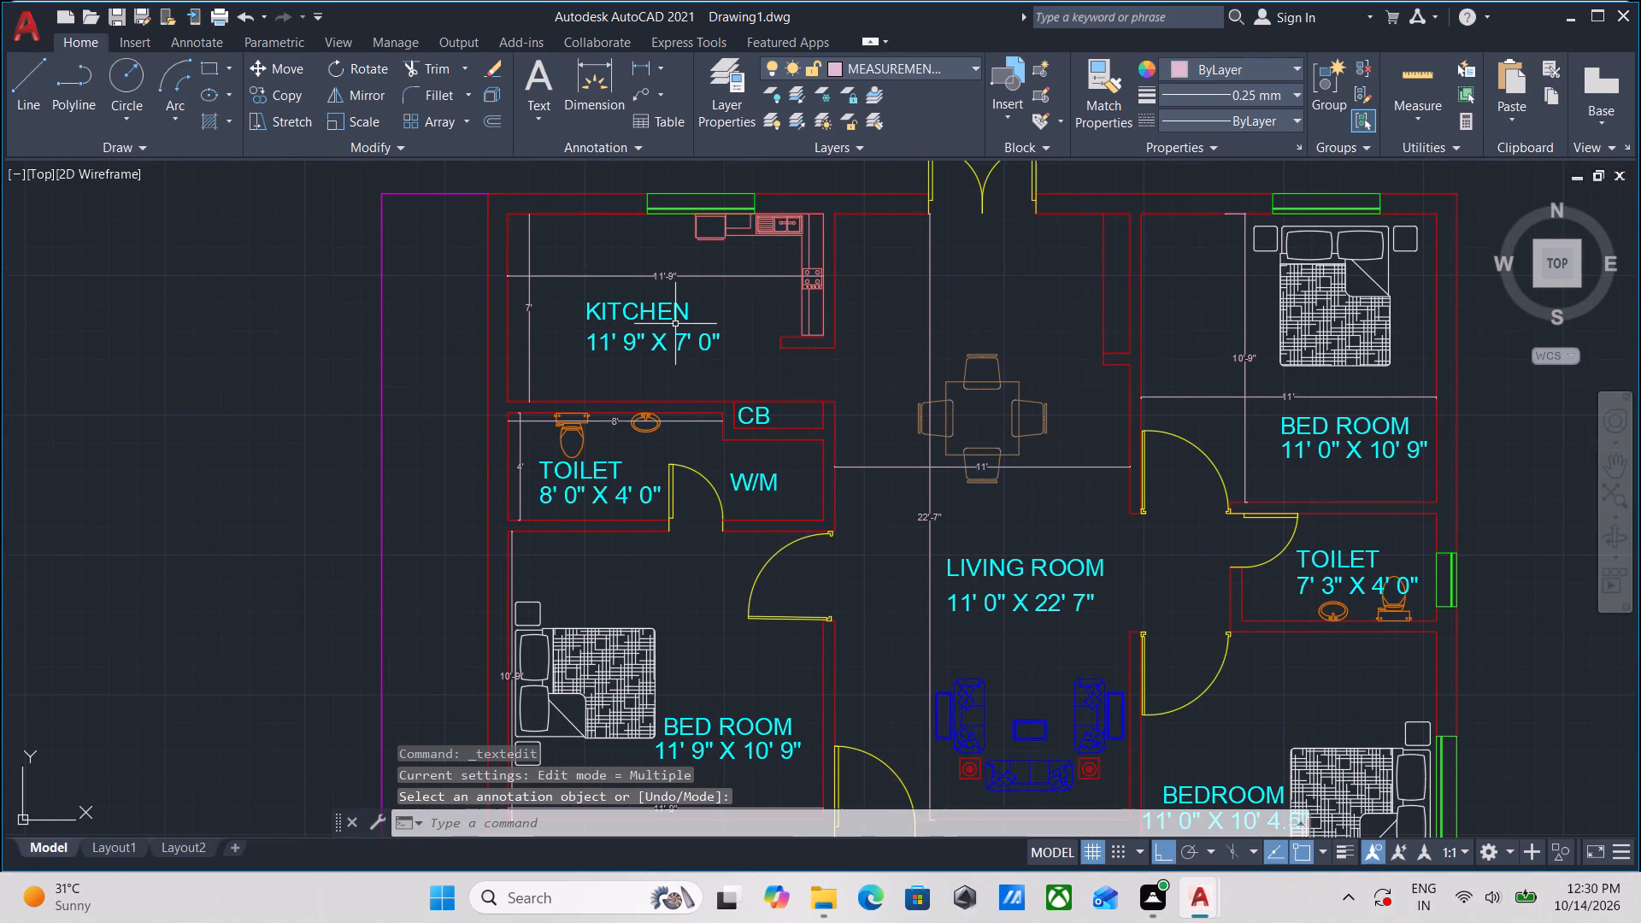
{"action": "scroll", "coordinate": [712, 348], "scroll_direction": "down", "scroll_amount": 1}
{"action": "middle_click_drag", "start_coordinate": [647, 349], "coordinate": [736, 297]}
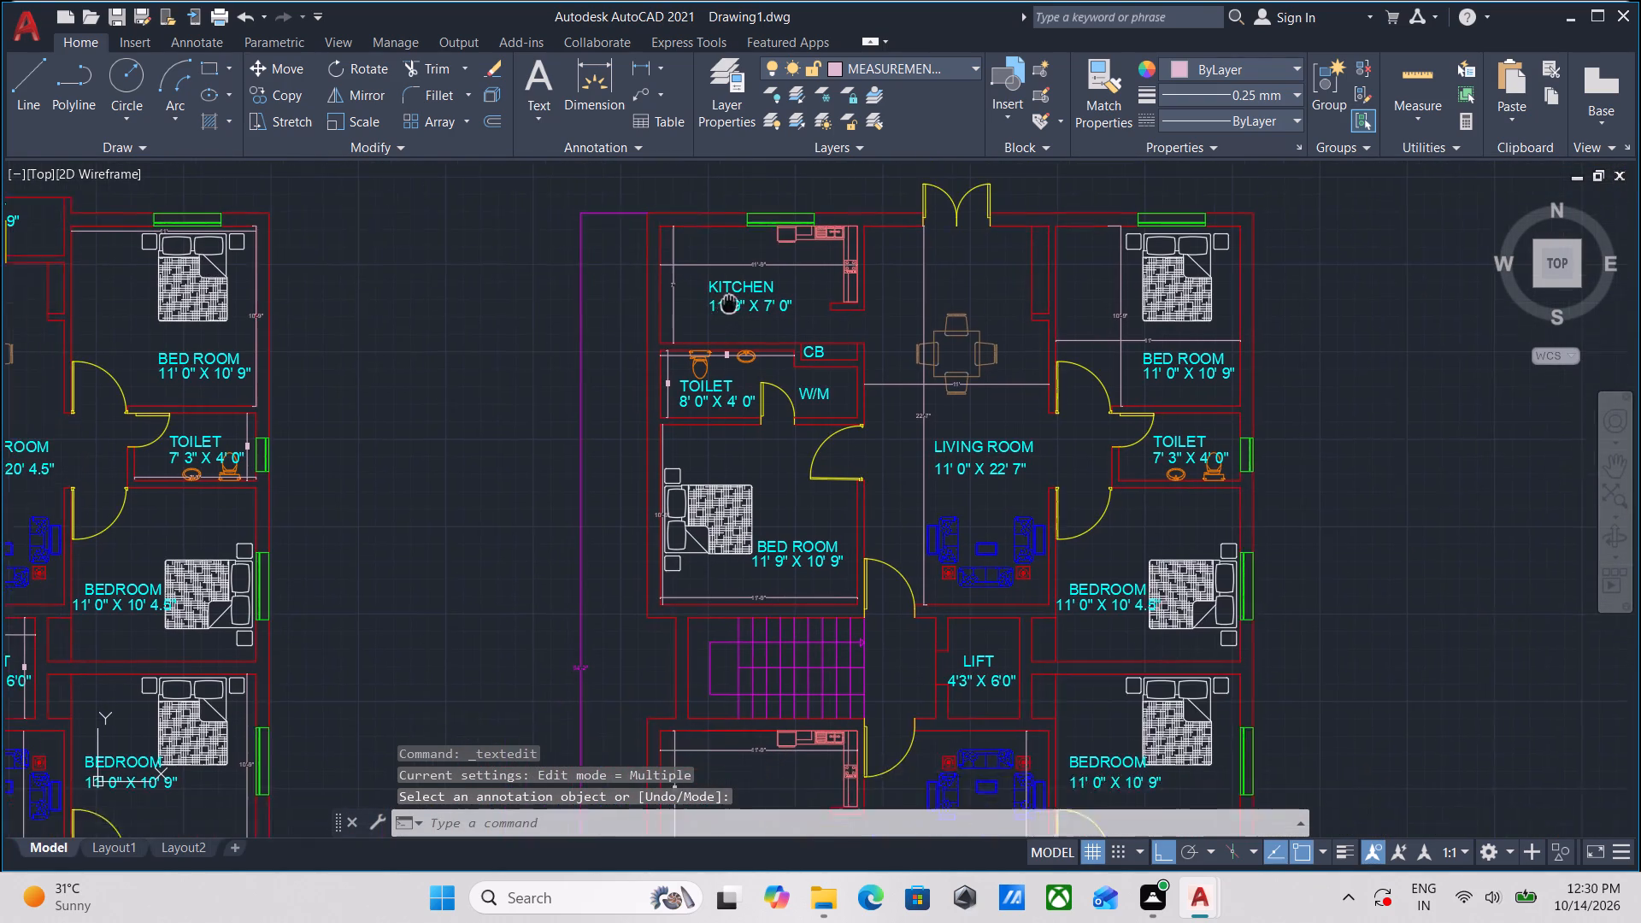
{"action": "middle_click_drag", "start_coordinate": [736, 297], "coordinate": [747, 285]}
{"action": "scroll", "coordinate": [802, 290], "scroll_direction": "up", "scroll_amount": 1}
{"action": "scroll", "coordinate": [802, 290], "scroll_direction": "down", "scroll_amount": 2}
{"action": "middle_click_drag", "start_coordinate": [563, 383], "coordinate": [786, 318]}
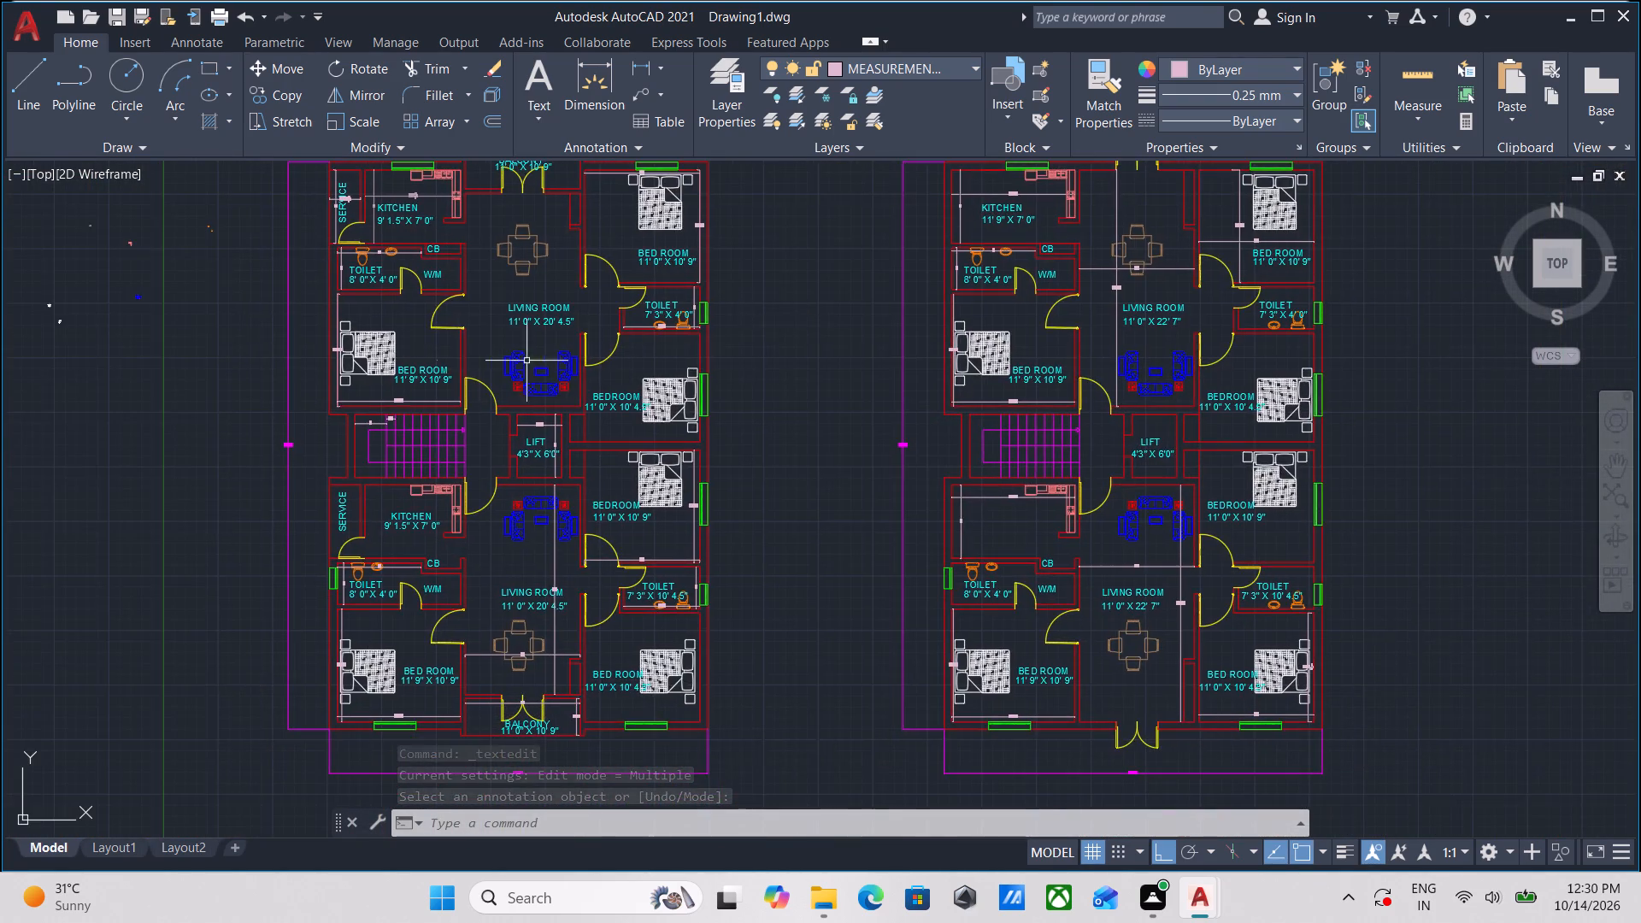
{"action": "scroll", "coordinate": [367, 357], "scroll_direction": "up", "scroll_amount": 2}
{"action": "scroll", "coordinate": [399, 350], "scroll_direction": "down", "scroll_amount": 1}
{"action": "middle_click_drag", "start_coordinate": [410, 345], "coordinate": [507, 187]}
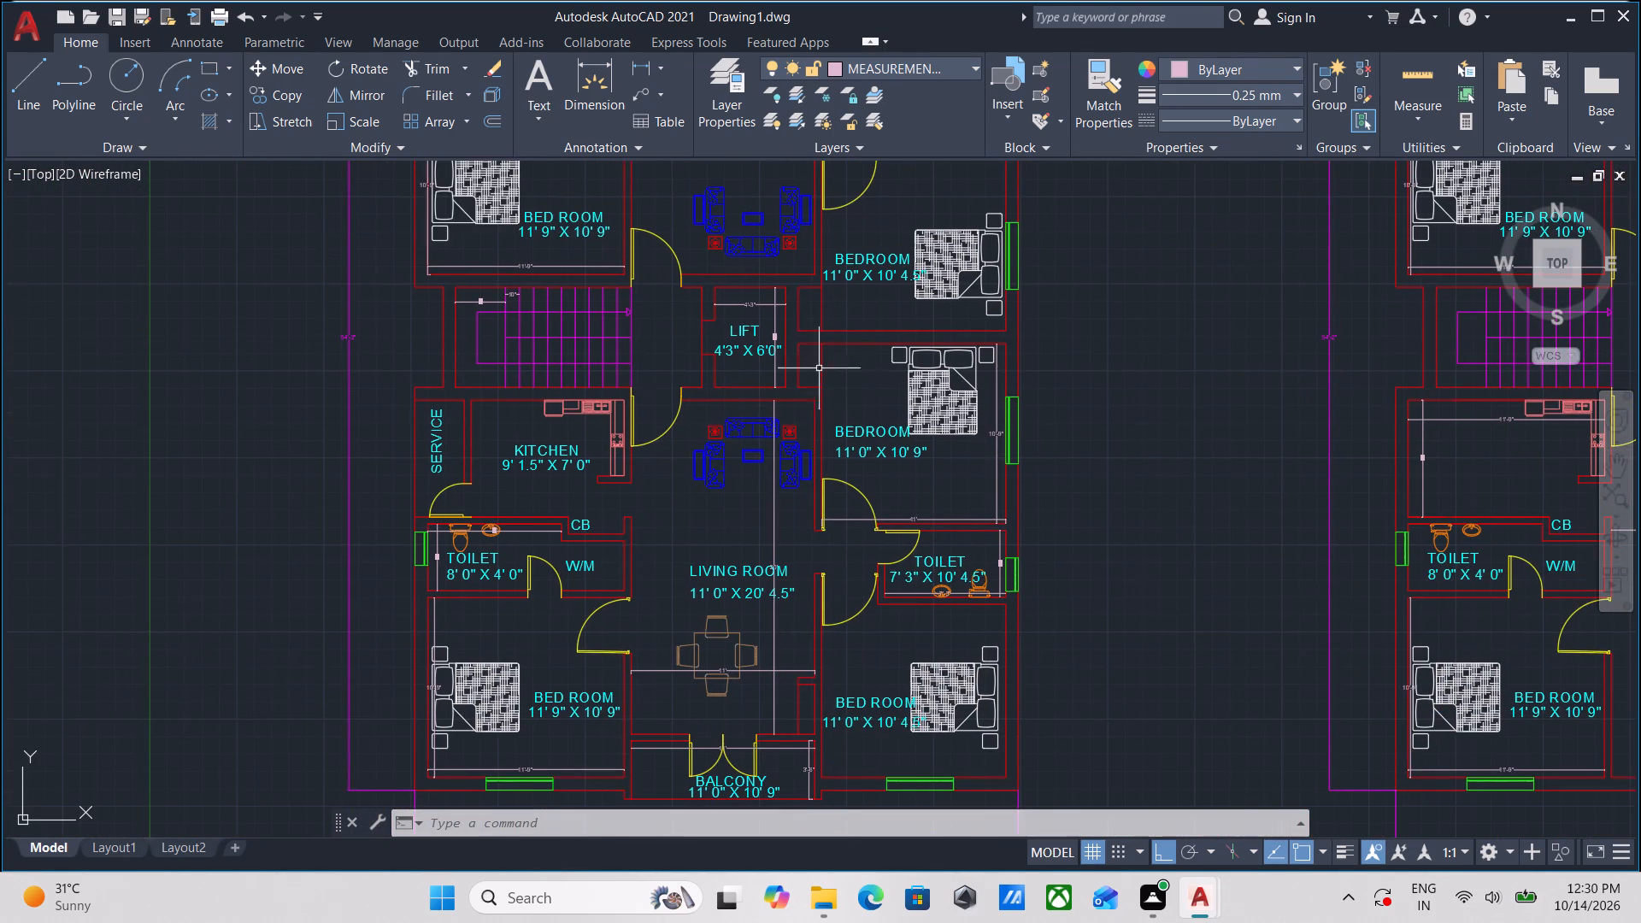
{"action": "scroll", "coordinate": [645, 346], "scroll_direction": "up", "scroll_amount": 1}
{"action": "scroll", "coordinate": [620, 359], "scroll_direction": "down", "scroll_amount": 1}
{"action": "middle_click_drag", "start_coordinate": [624, 359], "coordinate": [643, 372]}
{"action": "scroll", "coordinate": [759, 389], "scroll_direction": "down", "scroll_amount": 1}
{"action": "middle_click_drag", "start_coordinate": [918, 426], "coordinate": [585, 382]}
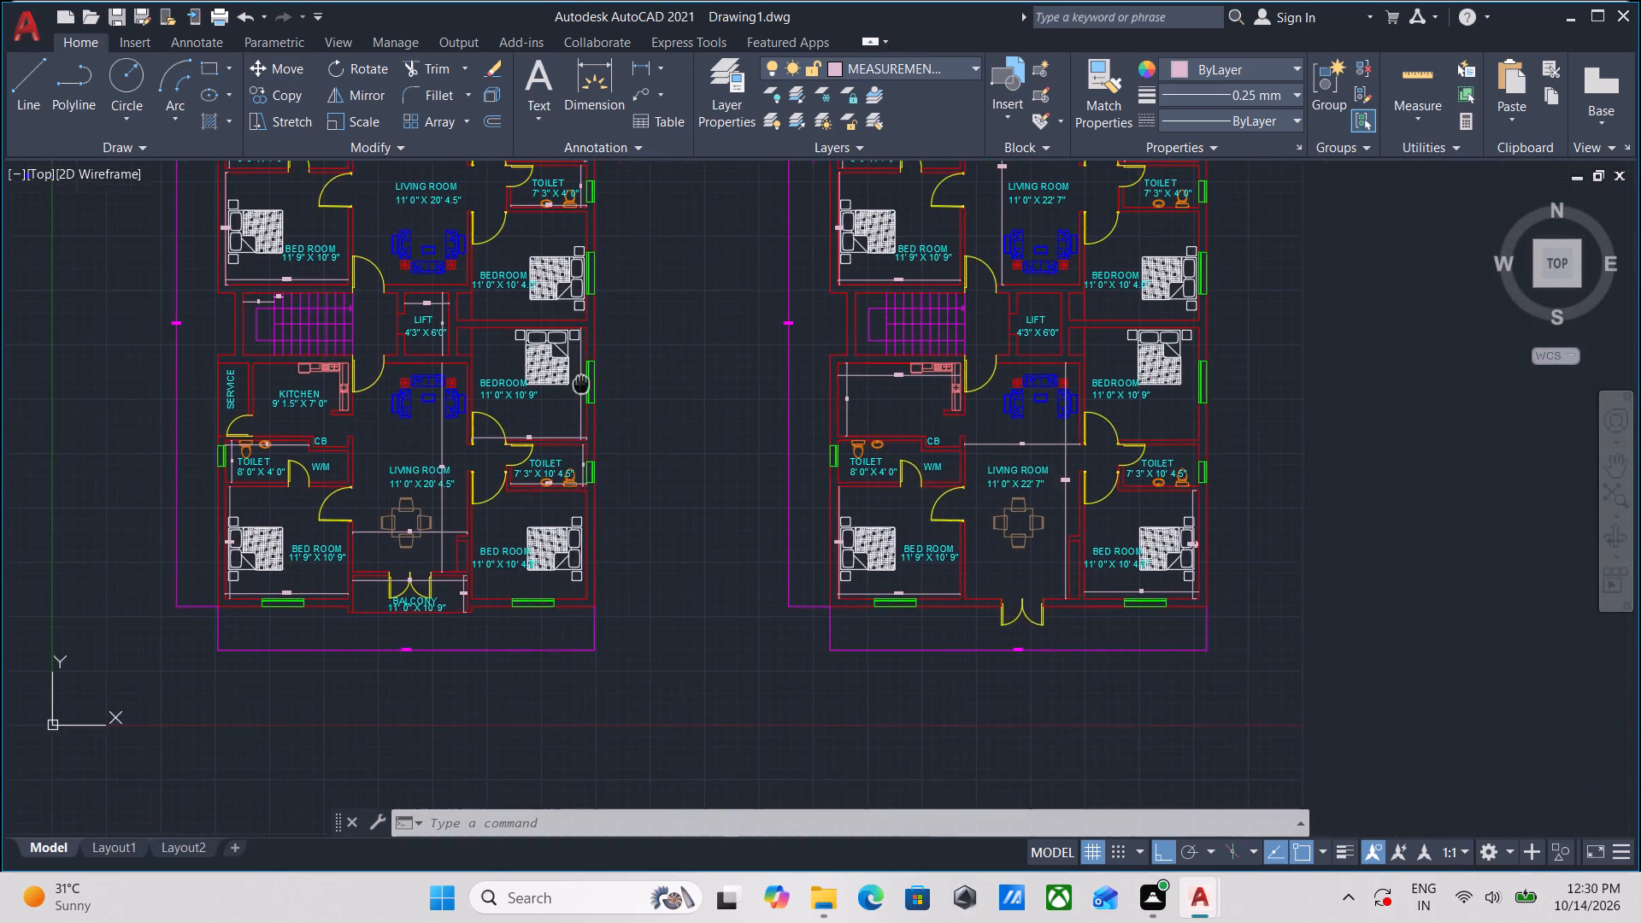
{"action": "scroll", "coordinate": [1179, 374], "scroll_direction": "up", "scroll_amount": 2}
{"action": "scroll", "coordinate": [1124, 394], "scroll_direction": "down", "scroll_amount": 2}
{"action": "middle_click_drag", "start_coordinate": [1102, 400], "coordinate": [1085, 315]}
{"action": "scroll", "coordinate": [842, 350], "scroll_direction": "up", "scroll_amount": 2}
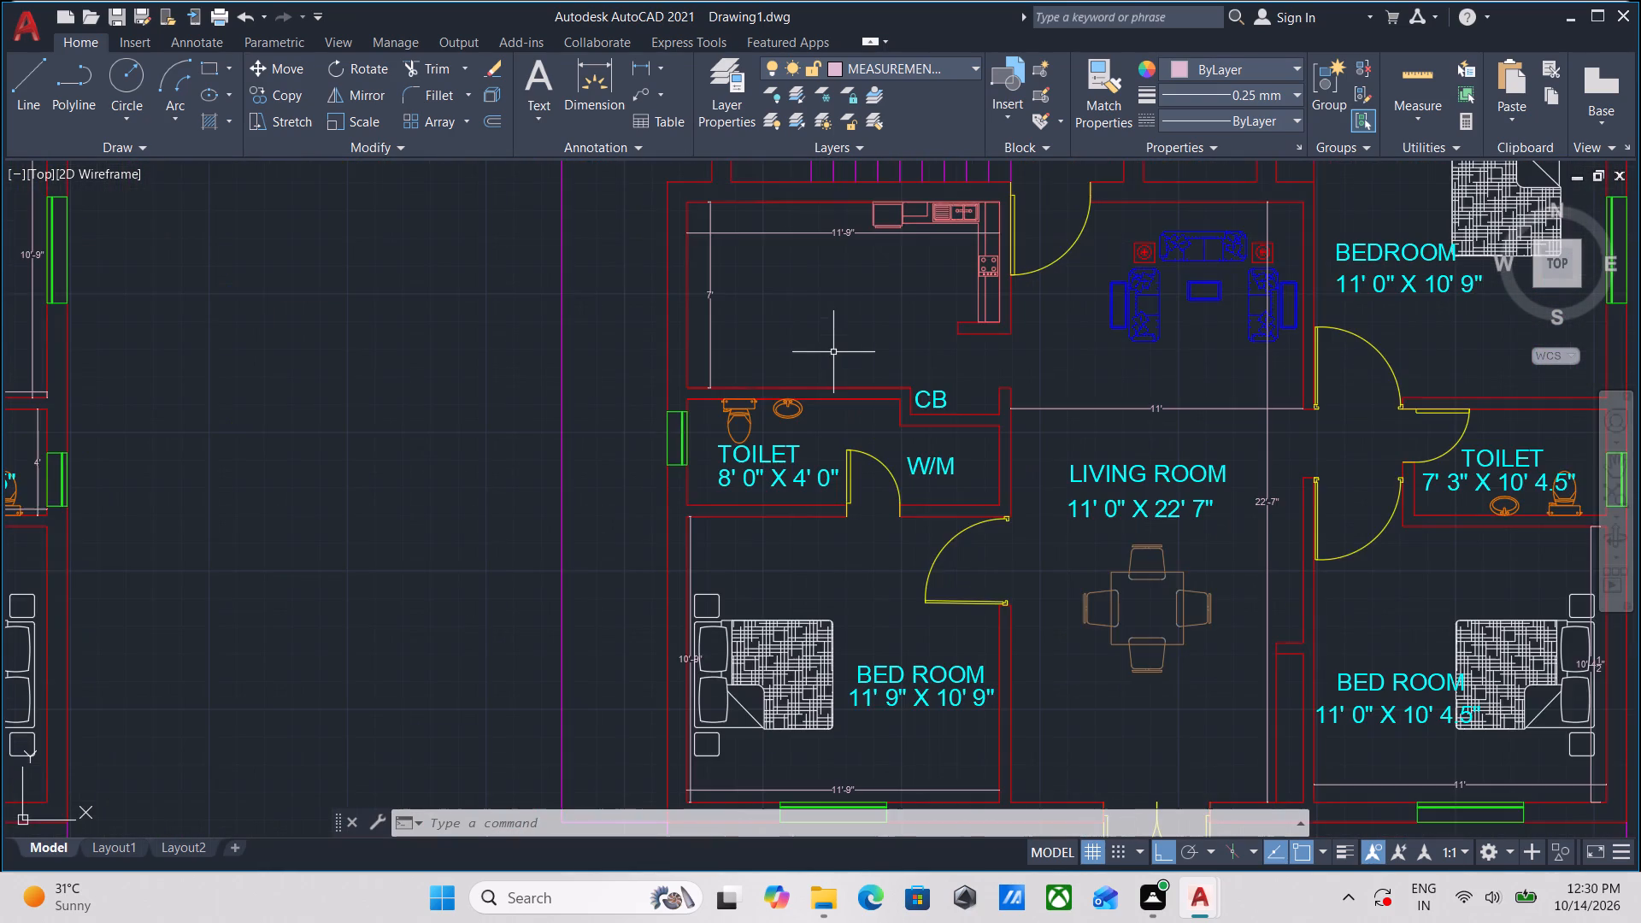
{"action": "scroll", "coordinate": [839, 351], "scroll_direction": "down", "scroll_amount": 1}
{"action": "middle_click_drag", "start_coordinate": [839, 351], "coordinate": [806, 233]}
{"action": "scroll", "coordinate": [803, 438], "scroll_direction": "up", "scroll_amount": 2}
{"action": "scroll", "coordinate": [804, 443], "scroll_direction": "down", "scroll_amount": 1}
{"action": "middle_click_drag", "start_coordinate": [804, 443], "coordinate": [586, 403]}
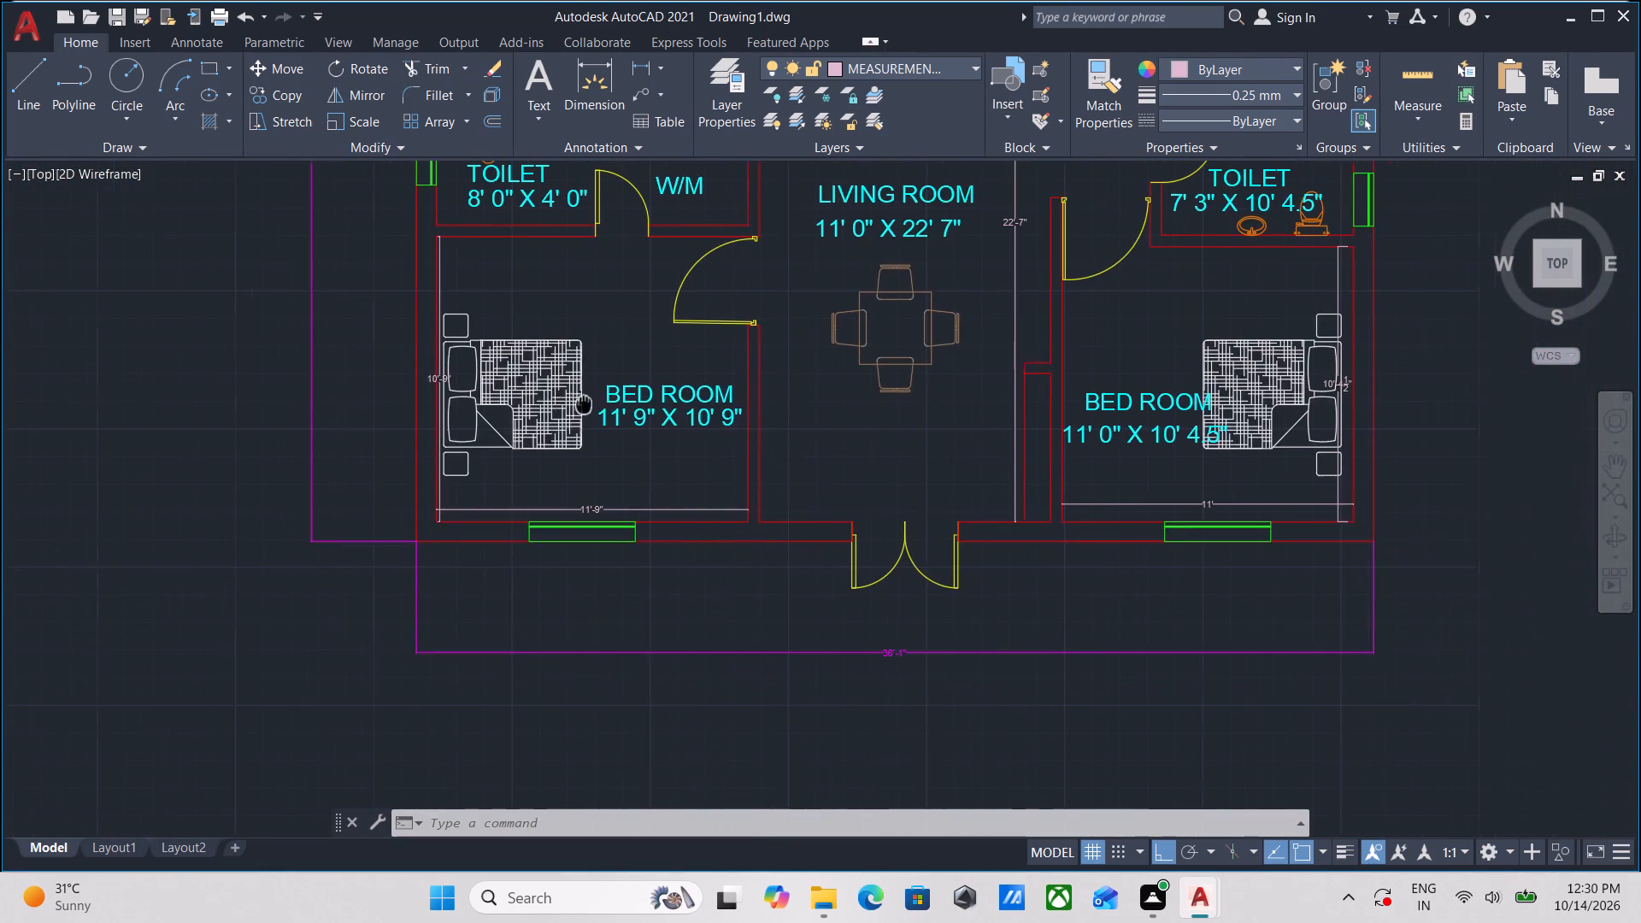
{"action": "scroll", "coordinate": [758, 391], "scroll_direction": "down", "scroll_amount": 1}
{"action": "middle_click_drag", "start_coordinate": [763, 391], "coordinate": [640, 435]}
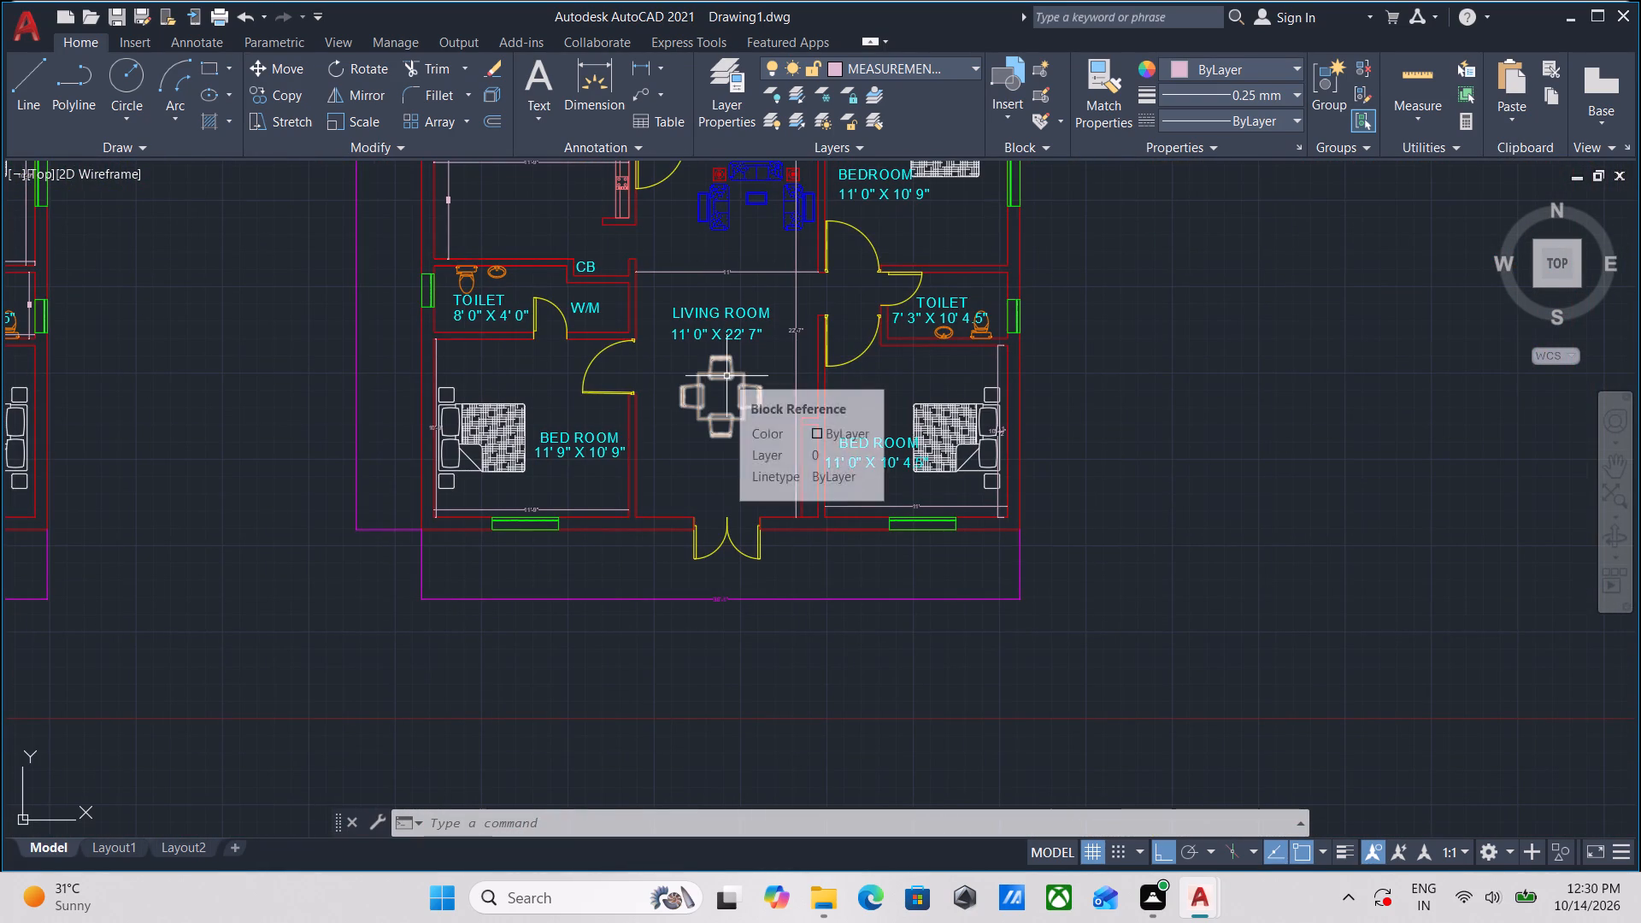
With Linear Dimension set to repeat, dimension the vertical depth of the right plan's lower-flat toilet between the two east bedrooms, beside its window wall.
{"action": "middle_click_drag", "start_coordinate": [793, 366], "coordinate": [798, 590]}
{"action": "scroll", "coordinate": [907, 559], "scroll_direction": "up", "scroll_amount": 2}
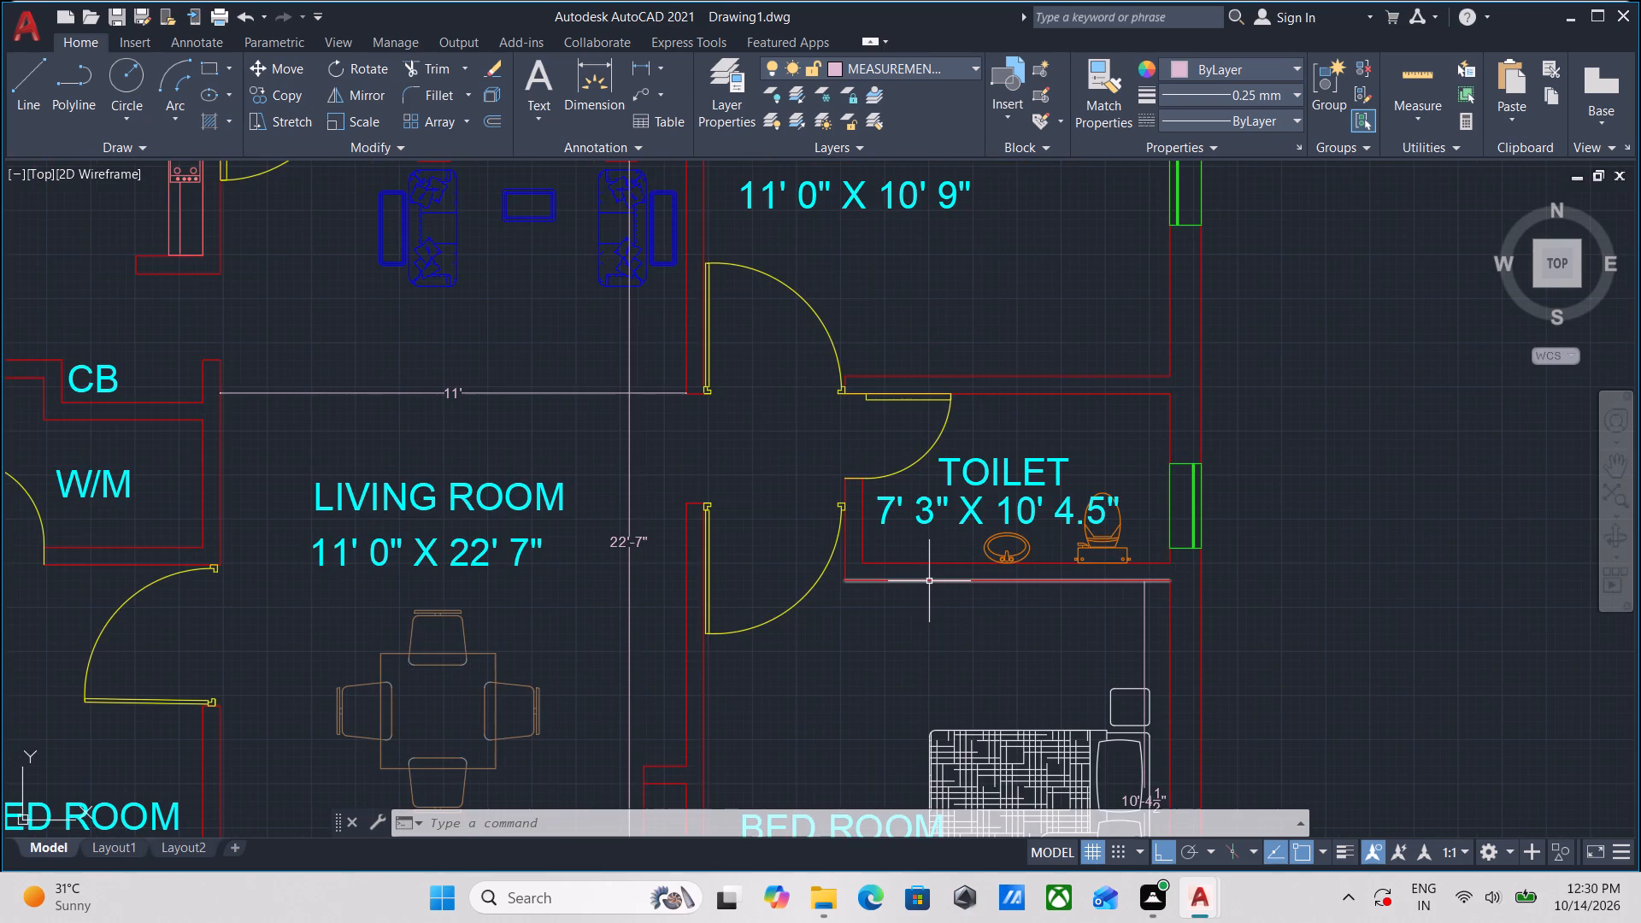
{"action": "key", "text": "n"}
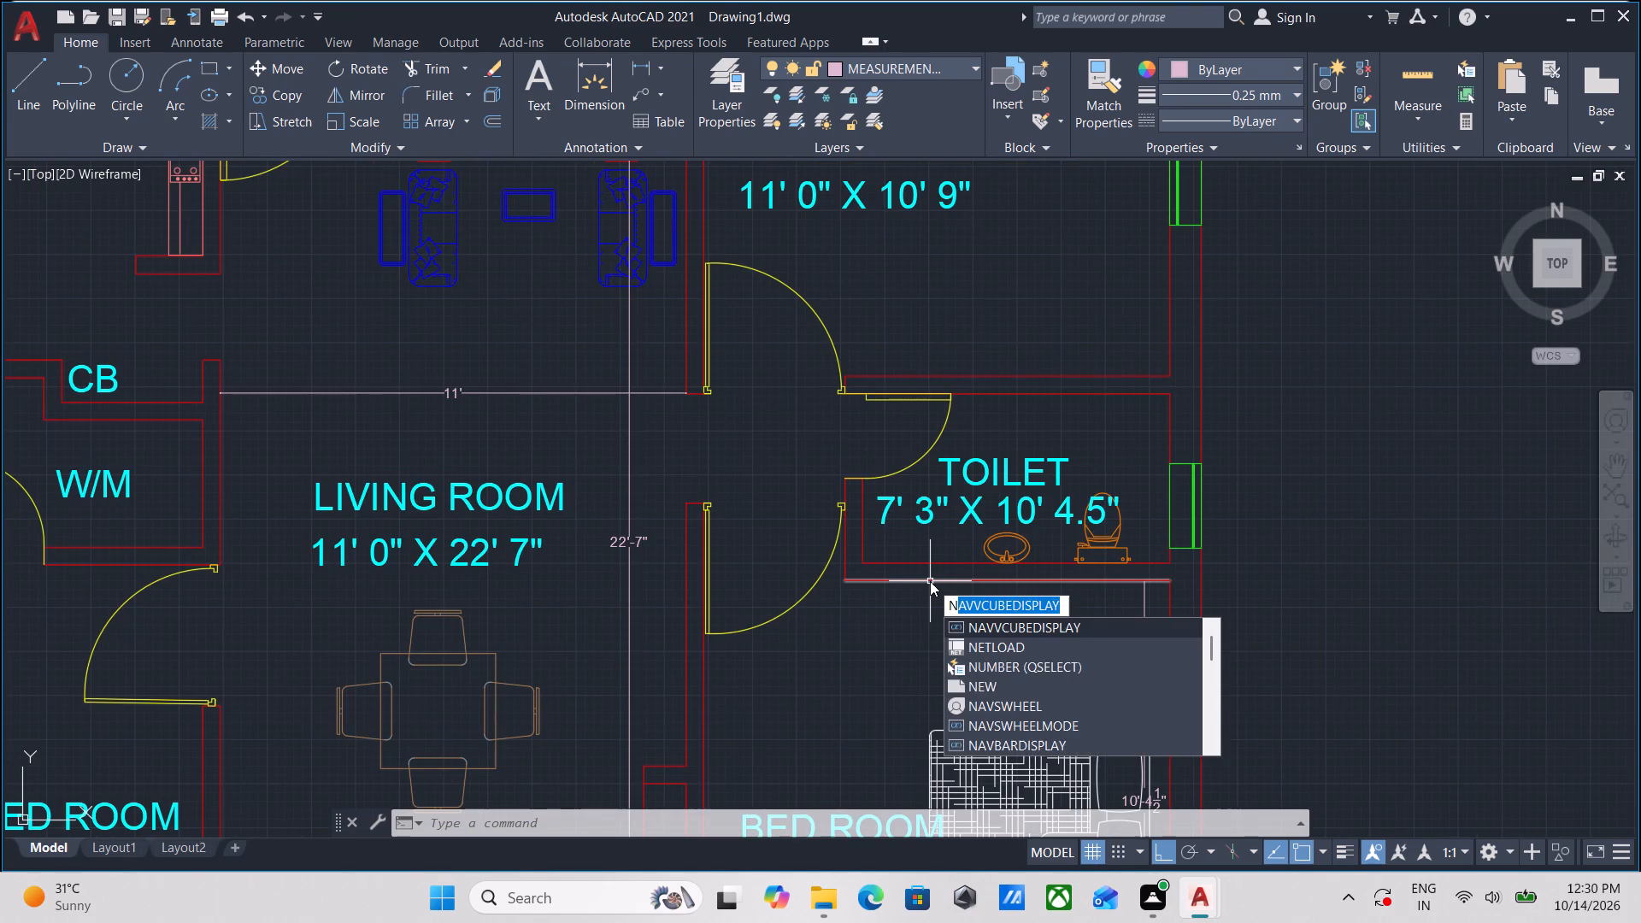
{"action": "key", "text": "BackSpace"}
{"action": "key", "text": "BackSpace"}
{"action": "key", "text": "m"}
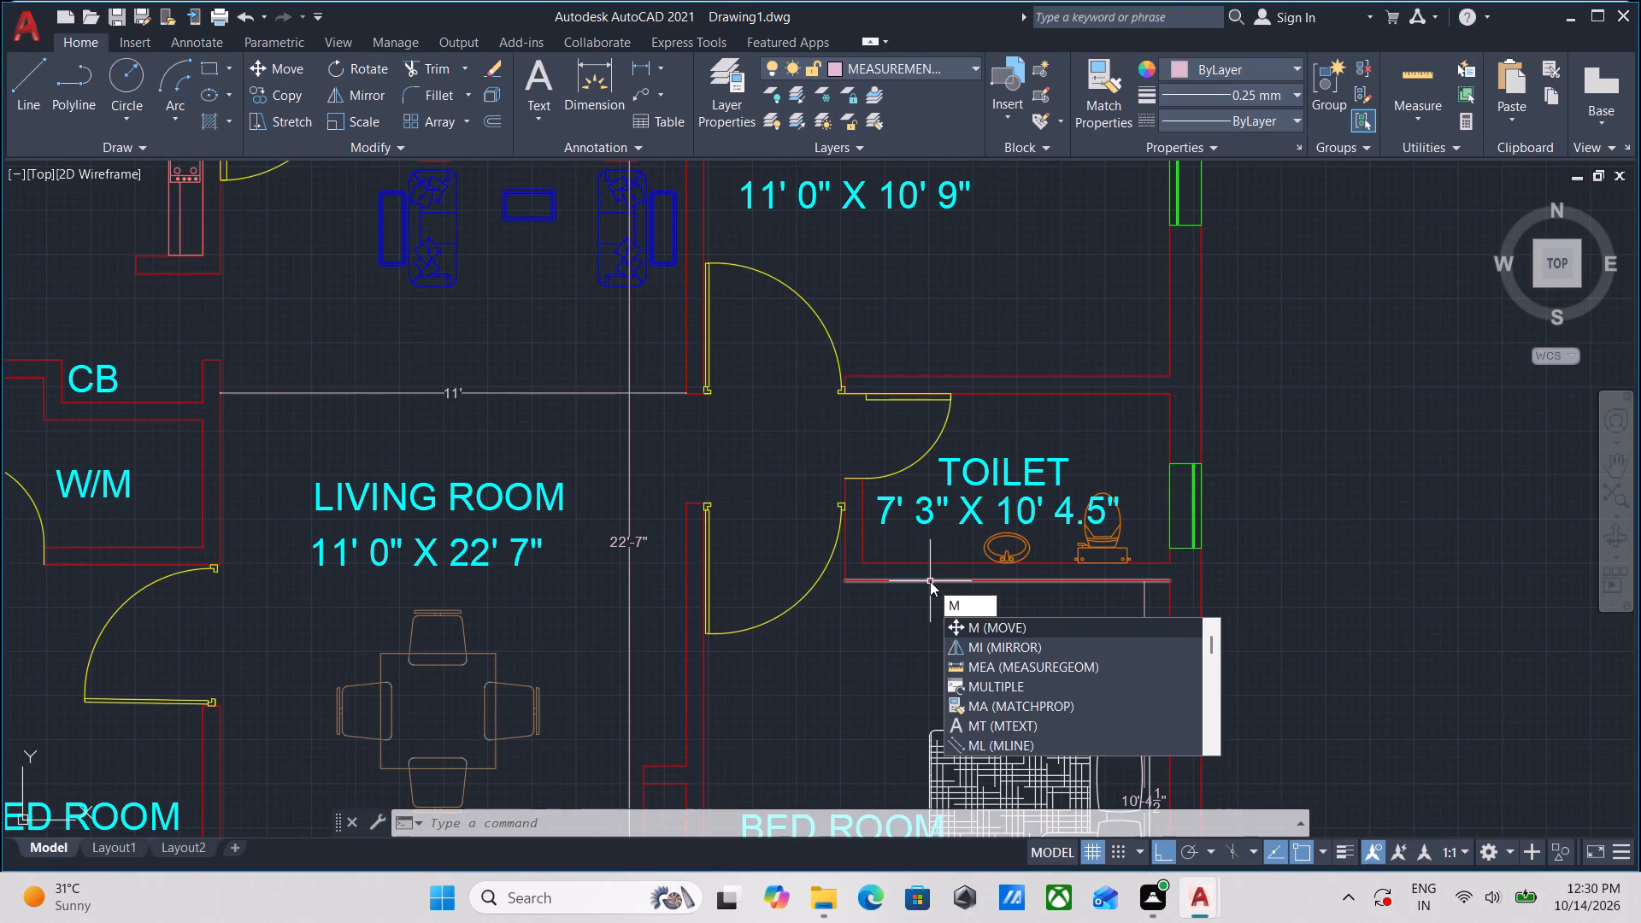
{"action": "key", "text": "u"}
{"action": "key", "text": "Return"}
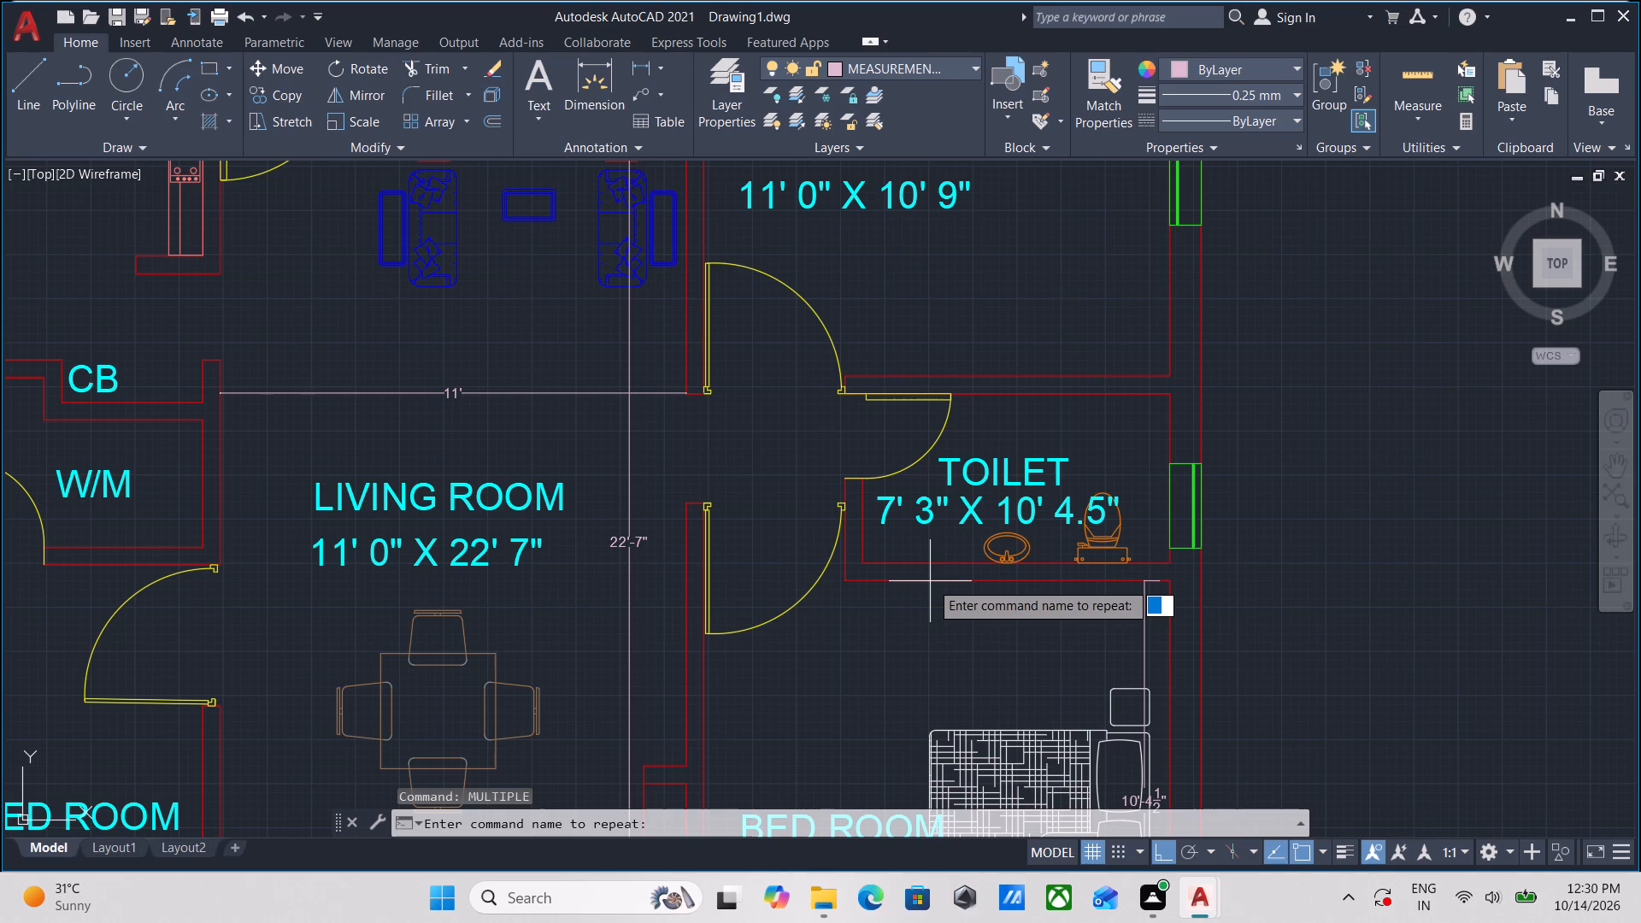
{"action": "type", "text": "DLI"}
{"action": "key", "text": "Return"}
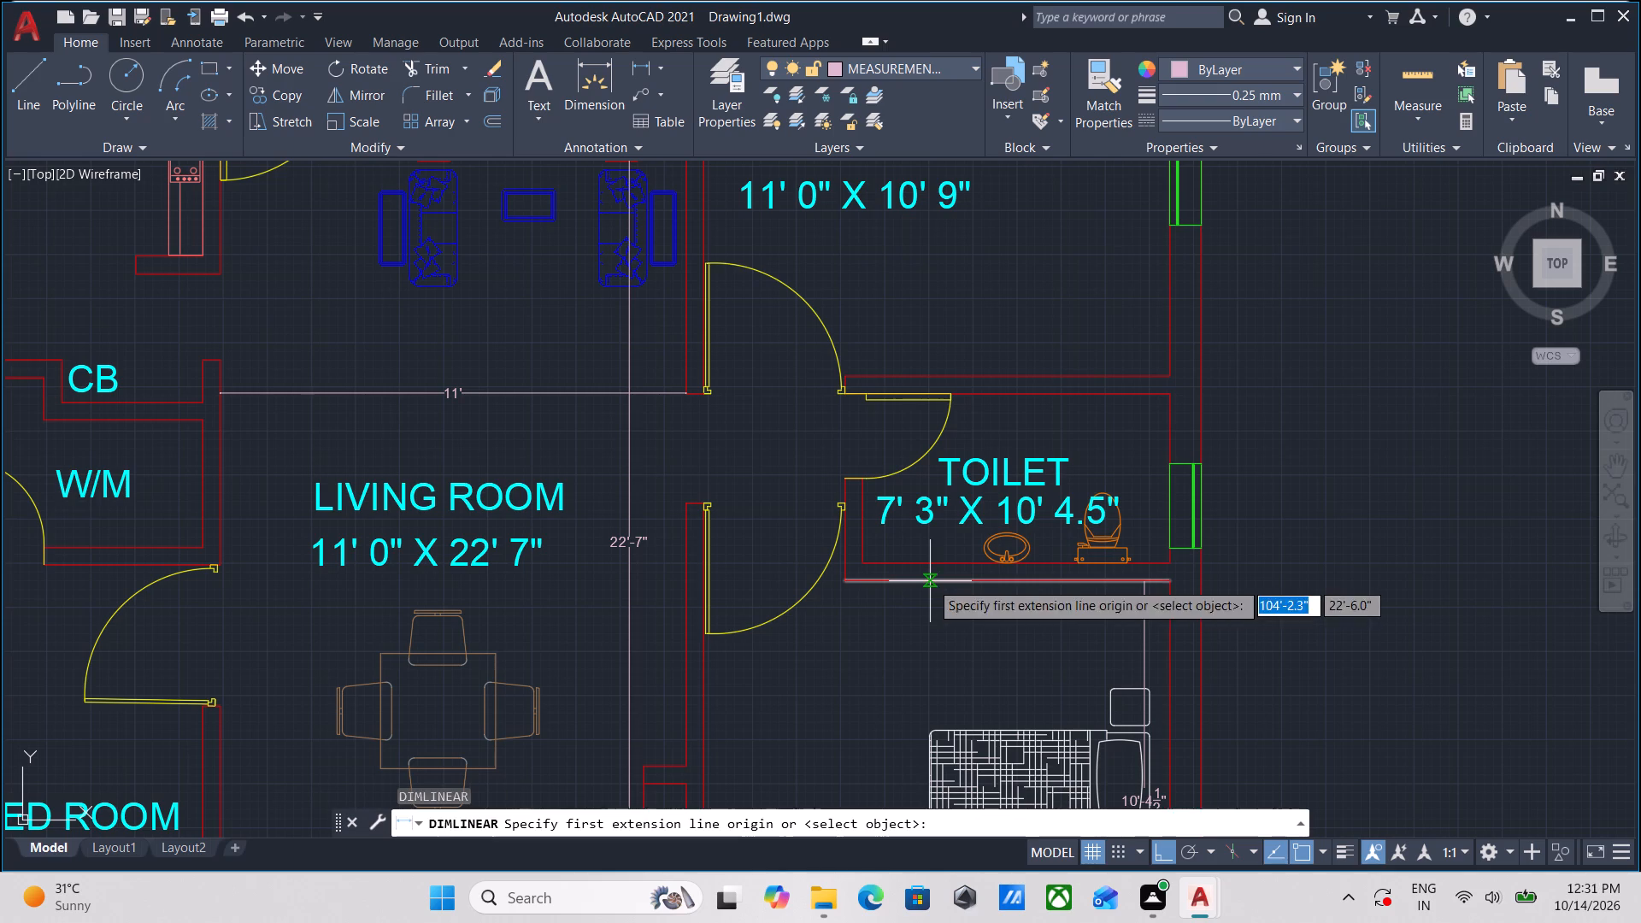
{"action": "scroll", "coordinate": [1231, 418], "scroll_direction": "up", "scroll_amount": 3}
{"action": "left_click", "coordinate": [925, 326]}
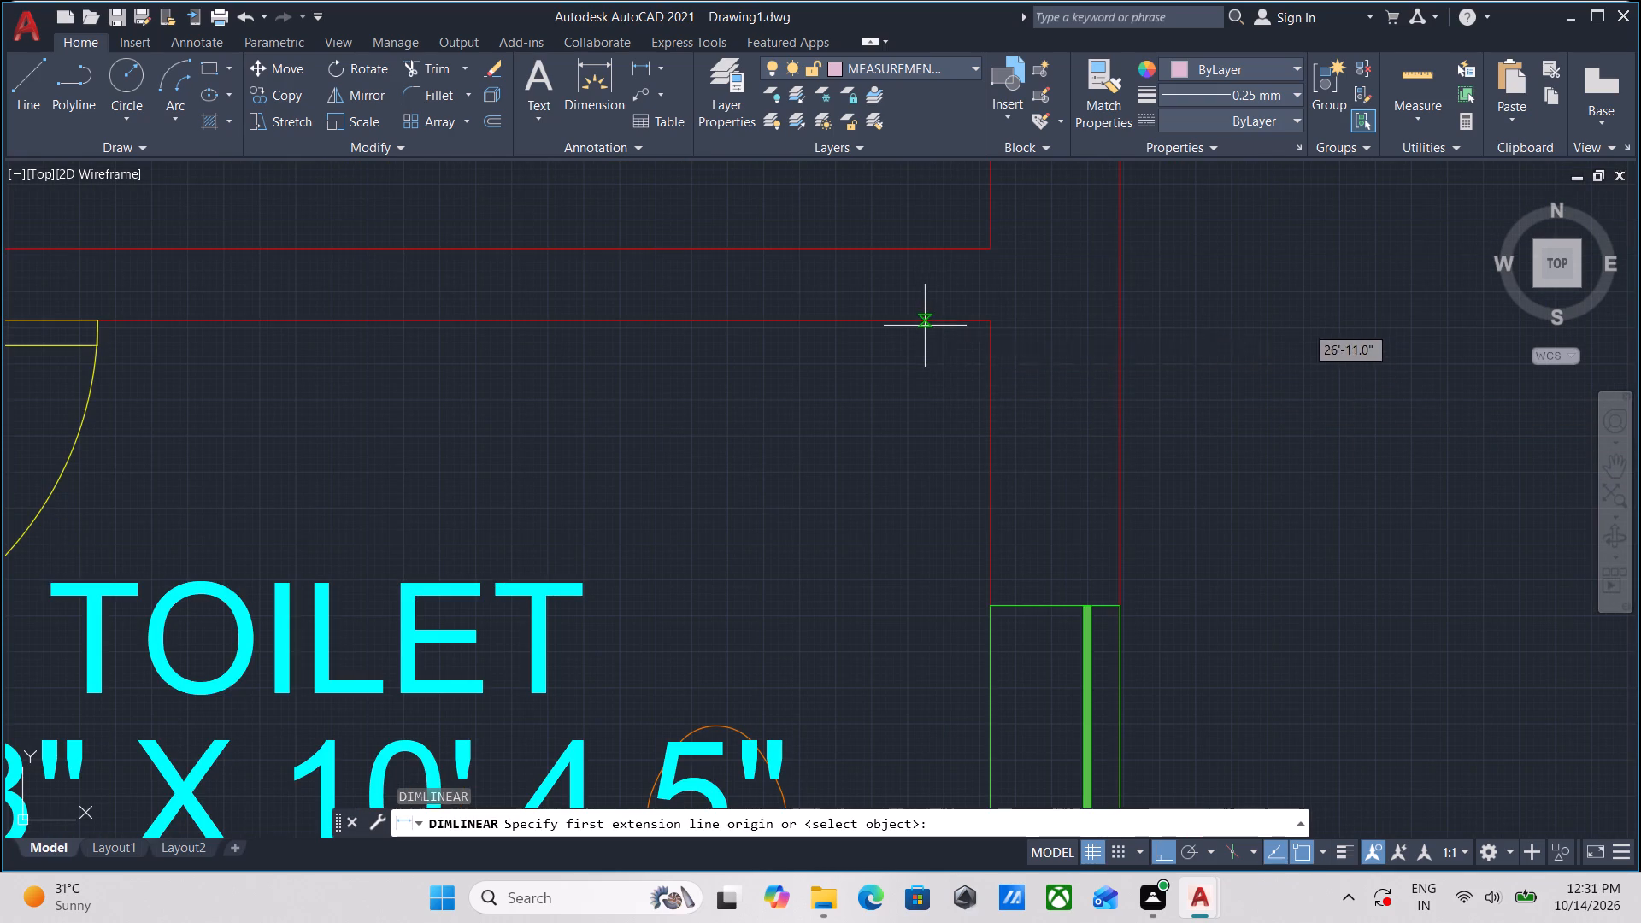
{"action": "middle_click_drag", "start_coordinate": [929, 536], "coordinate": [881, 169]}
{"action": "scroll", "coordinate": [891, 440], "scroll_direction": "down", "scroll_amount": 2}
{"action": "middle_click_drag", "start_coordinate": [890, 435], "coordinate": [887, 303]}
{"action": "scroll", "coordinate": [873, 341], "scroll_direction": "up", "scroll_amount": 2}
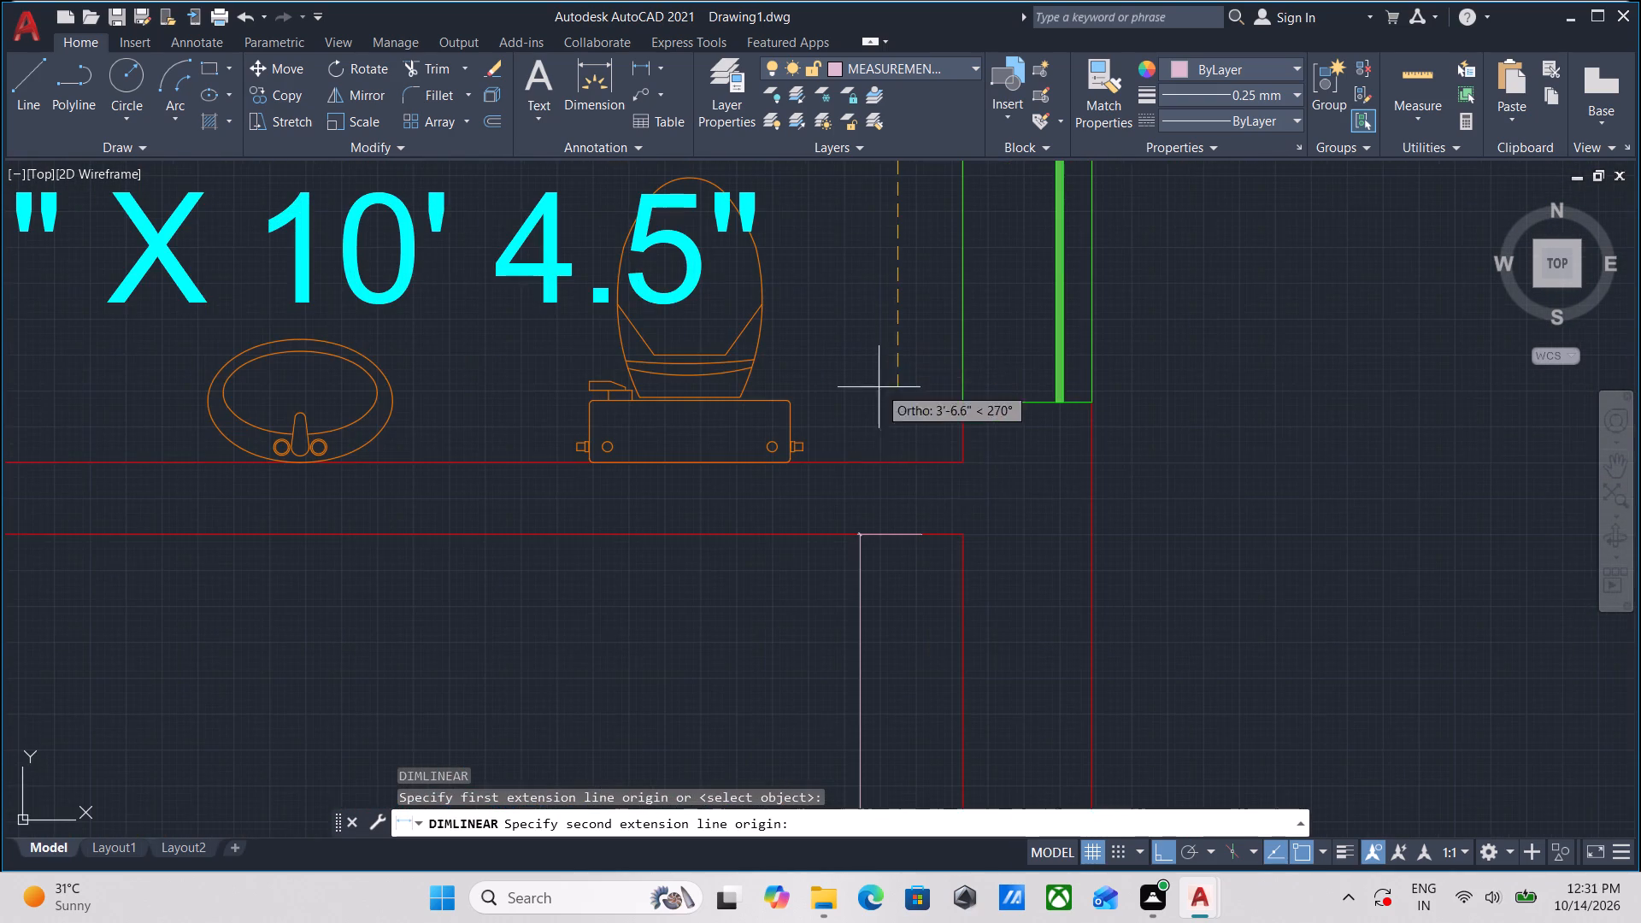
{"action": "left_click", "coordinate": [894, 467]}
{"action": "scroll", "coordinate": [895, 462], "scroll_direction": "down", "scroll_amount": 2}
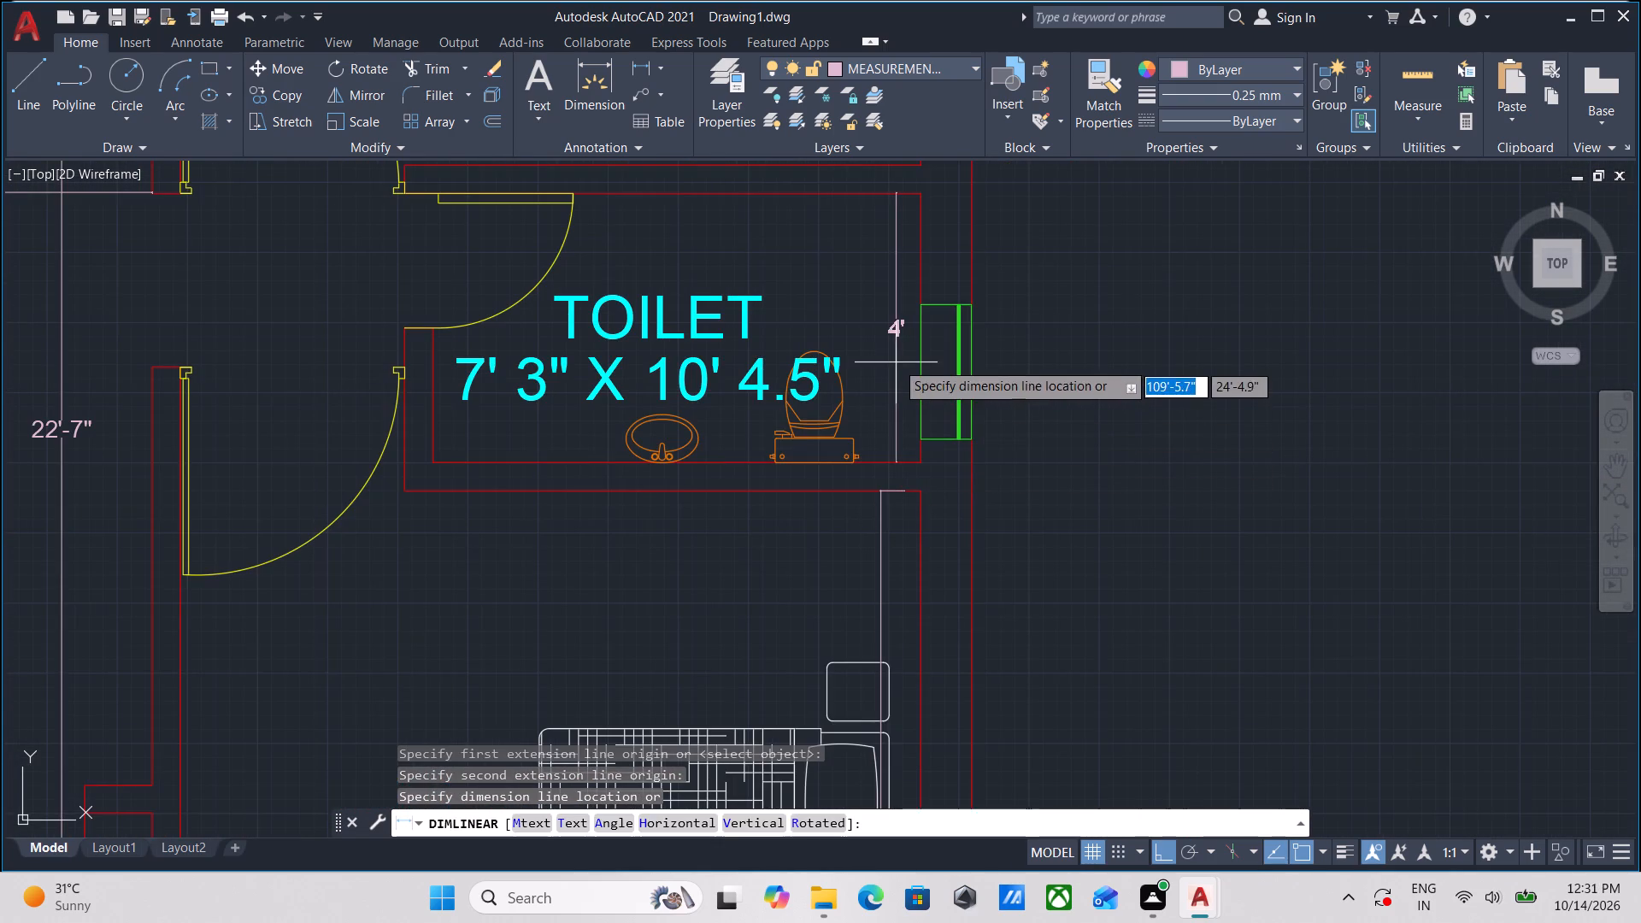
{"action": "left_click", "coordinate": [896, 362]}
Dimension the horizontal width of the same lower-flat toilet between its inner side walls, just above its bottom wall.
{"action": "middle_click_drag", "start_coordinate": [815, 253], "coordinate": [887, 209]}
{"action": "scroll", "coordinate": [983, 403], "scroll_direction": "up", "scroll_amount": 2}
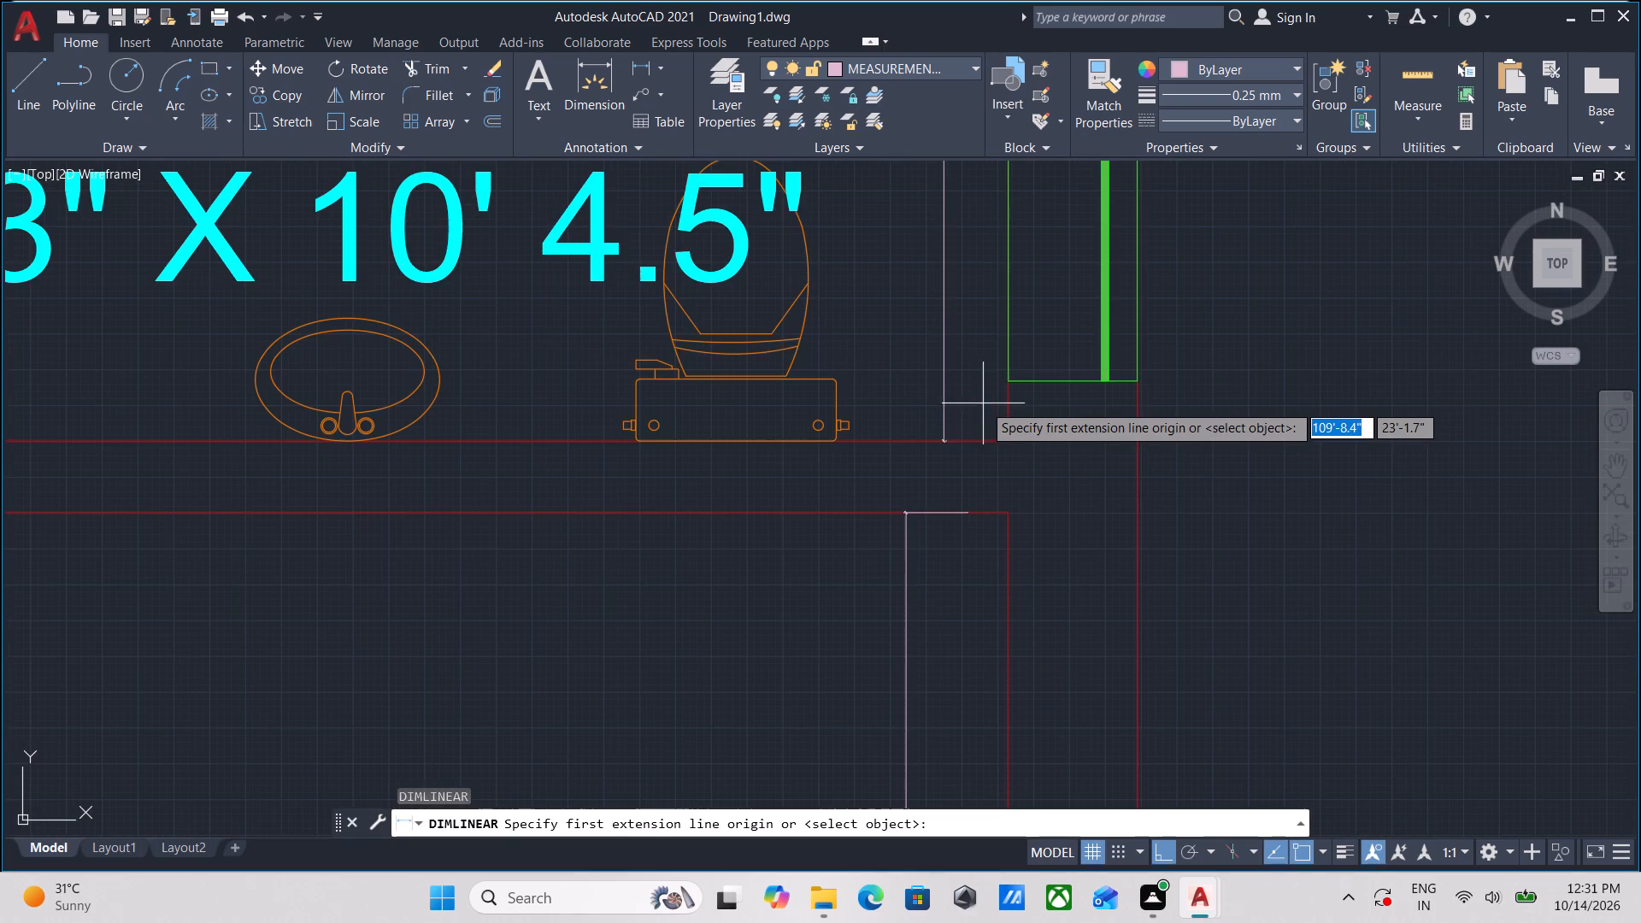
{"action": "left_click", "coordinate": [1007, 402]}
{"action": "middle_click_drag", "start_coordinate": [715, 404], "coordinate": [1015, 402]}
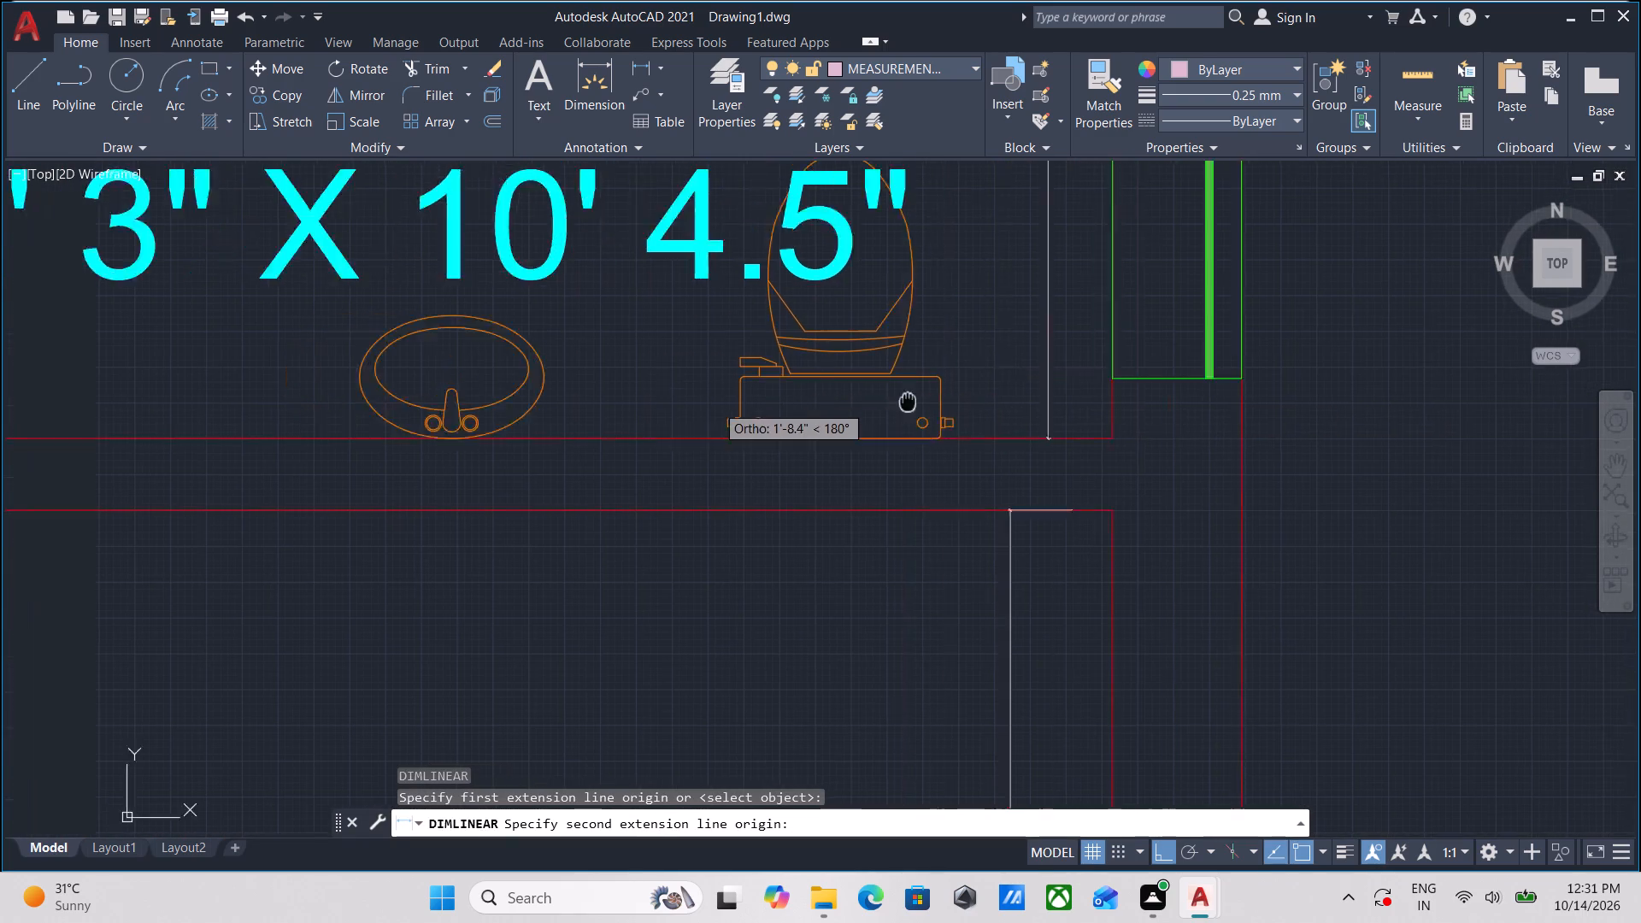
{"action": "middle_click_drag", "start_coordinate": [1015, 402], "coordinate": [1213, 384]}
{"action": "scroll", "coordinate": [326, 331], "scroll_direction": "down", "scroll_amount": 1}
{"action": "middle_click_drag", "start_coordinate": [326, 331], "coordinate": [658, 357]}
{"action": "left_click", "coordinate": [623, 387]}
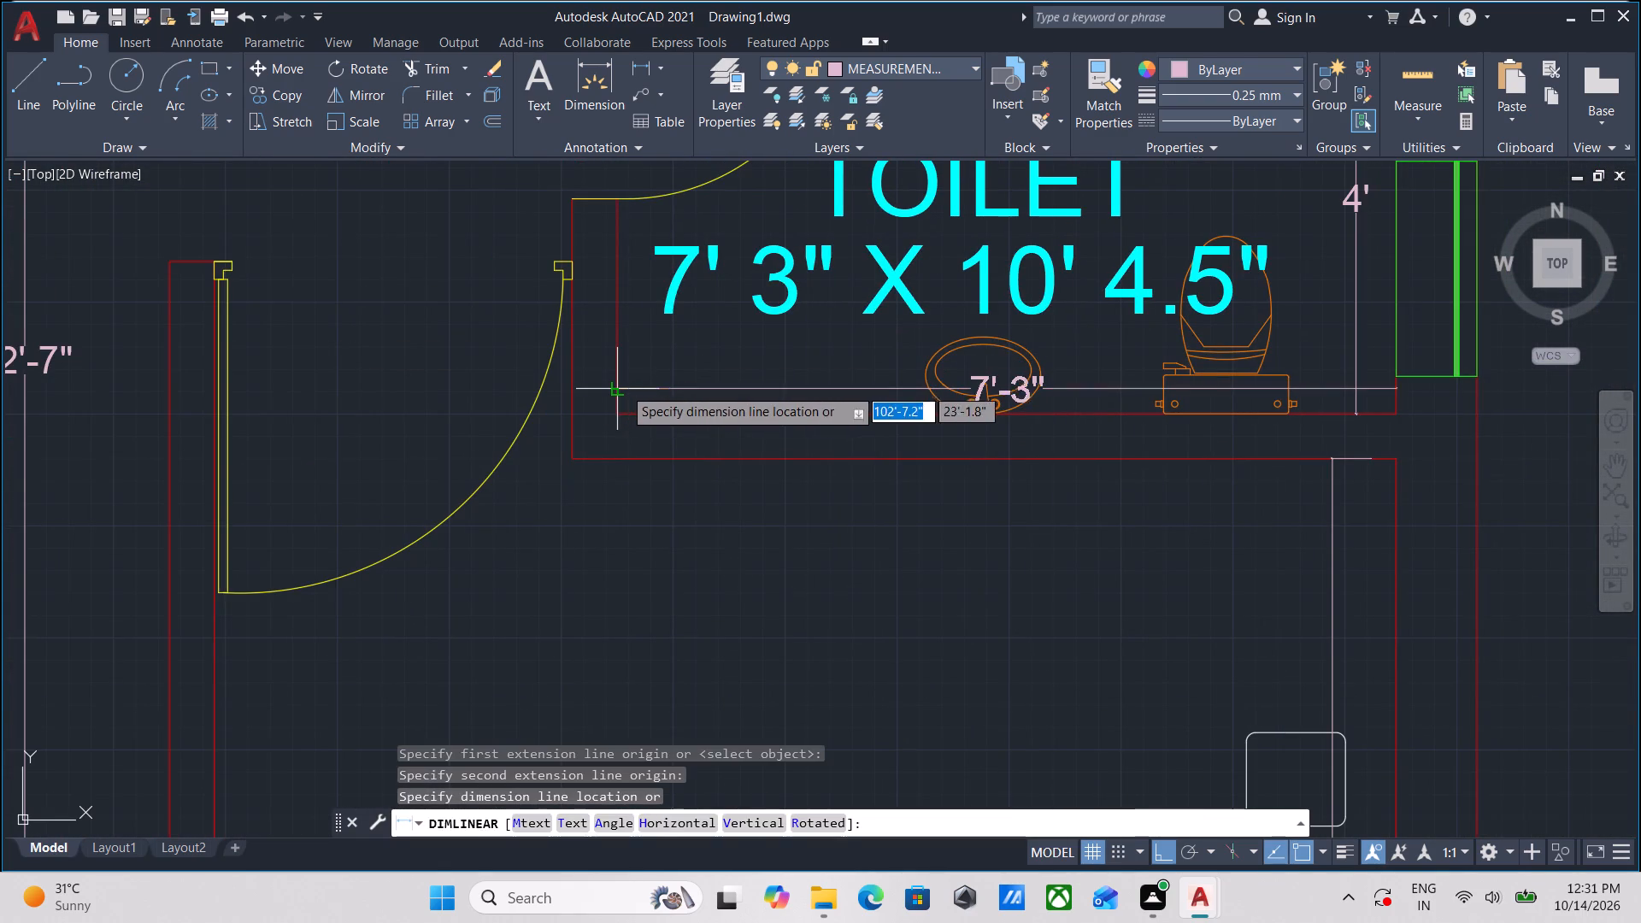
{"action": "left_click", "coordinate": [730, 383]}
Dimension the vertical depth of the right plan's lower-flat bedroom above that toilet, between its inner walls and alongside the window wall.
{"action": "scroll", "coordinate": [731, 357], "scroll_direction": "down", "scroll_amount": 2}
{"action": "middle_click_drag", "start_coordinate": [731, 357], "coordinate": [660, 444]}
{"action": "middle_click_drag", "start_coordinate": [833, 286], "coordinate": [835, 315]}
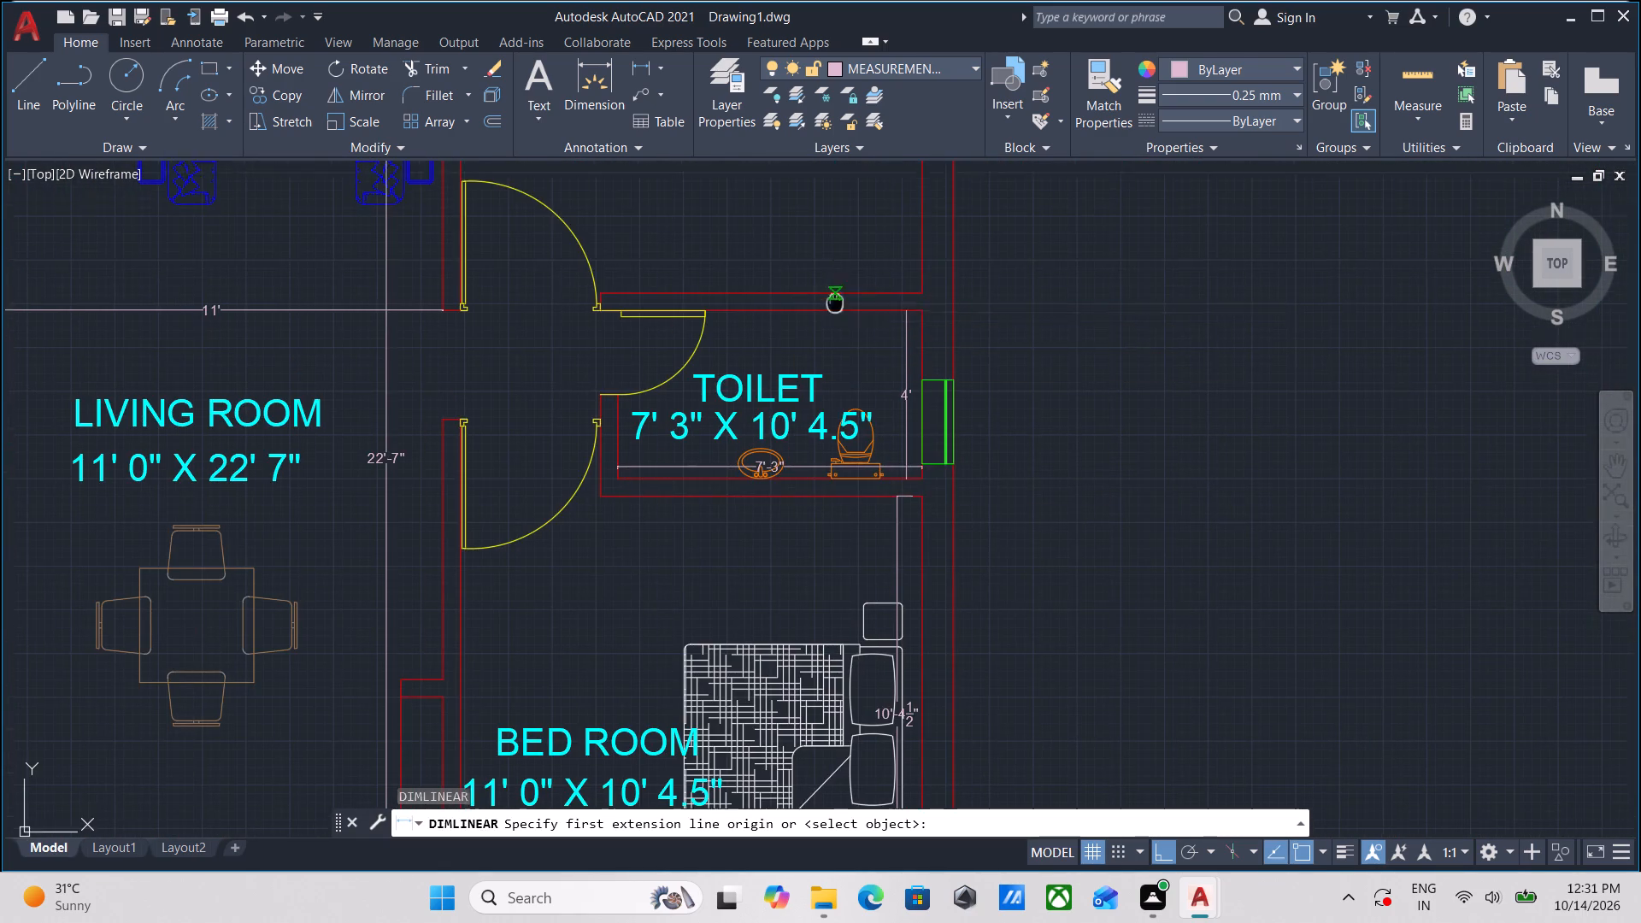
{"action": "middle_click_drag", "start_coordinate": [835, 315], "coordinate": [828, 434]}
{"action": "middle_click_drag", "start_coordinate": [843, 278], "coordinate": [841, 419]}
{"action": "middle_click_drag", "start_coordinate": [874, 295], "coordinate": [873, 534]}
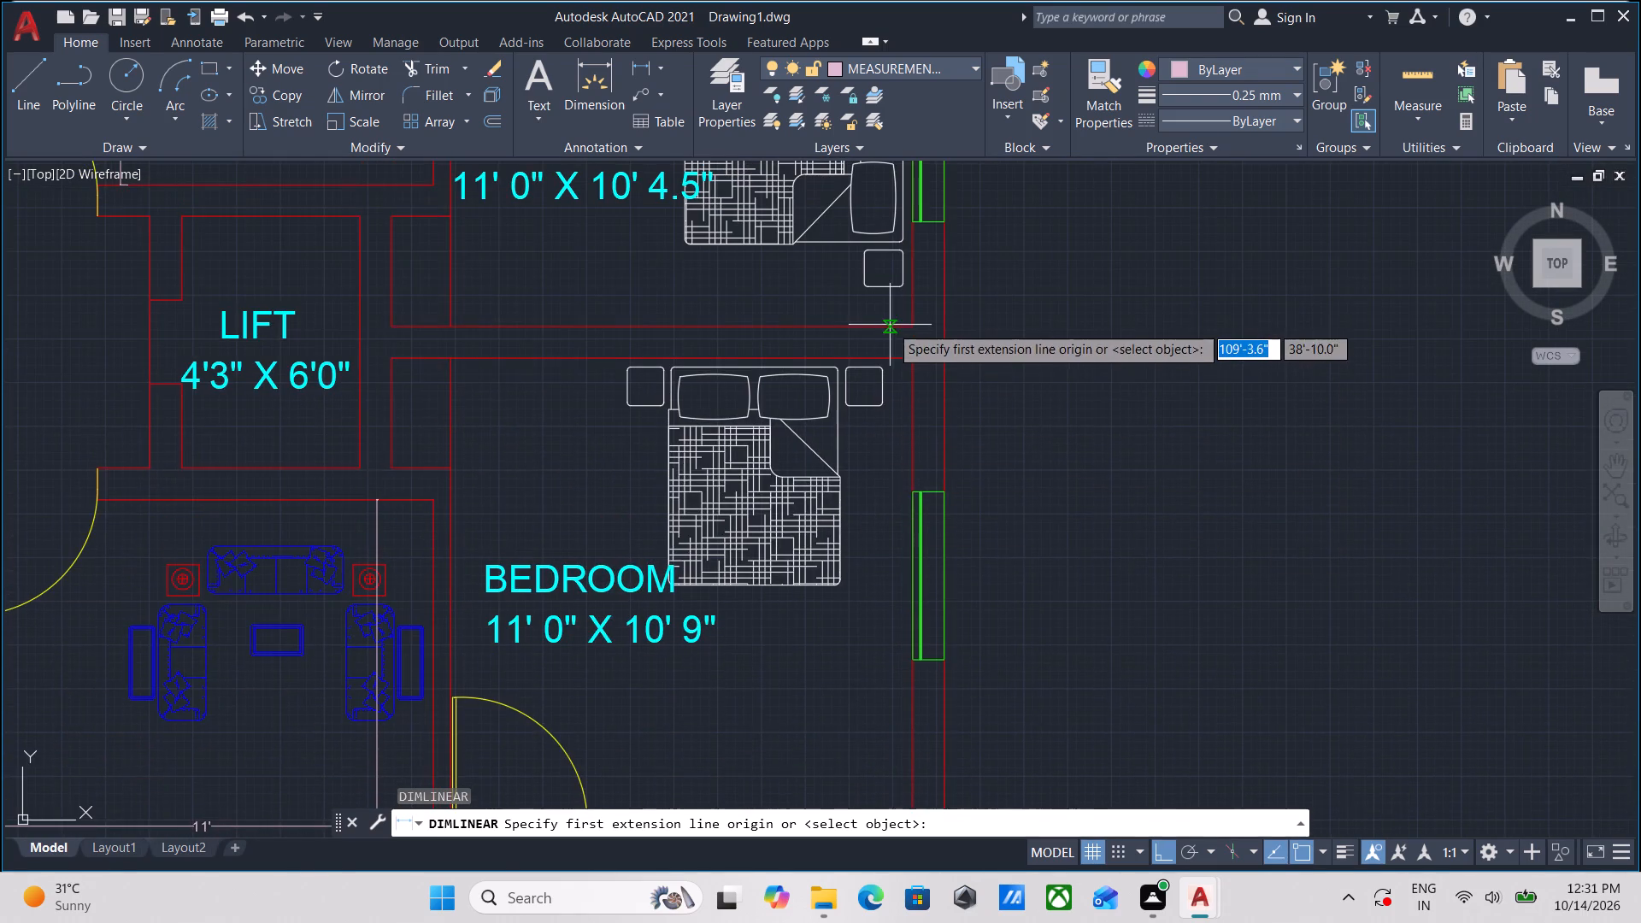
{"action": "scroll", "coordinate": [894, 352], "scroll_direction": "up", "scroll_amount": 1}
{"action": "left_click", "coordinate": [899, 364]}
{"action": "middle_click_drag", "start_coordinate": [868, 626], "coordinate": [841, 248]}
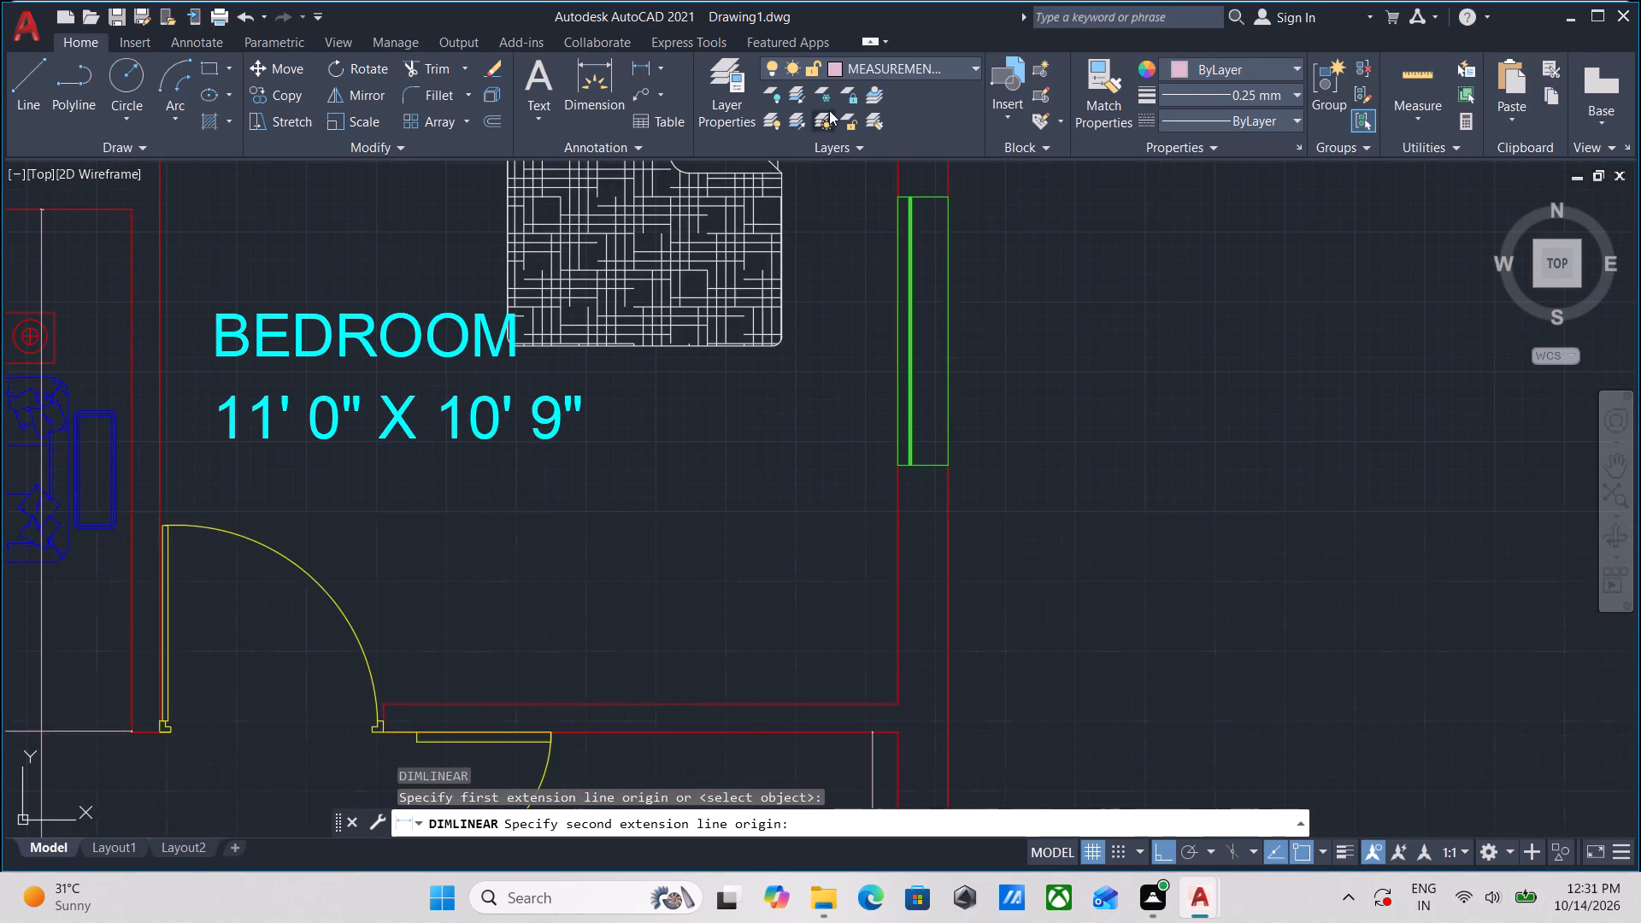
{"action": "middle_click_drag", "start_coordinate": [840, 482], "coordinate": [818, 221]}
{"action": "left_click", "coordinate": [853, 438]}
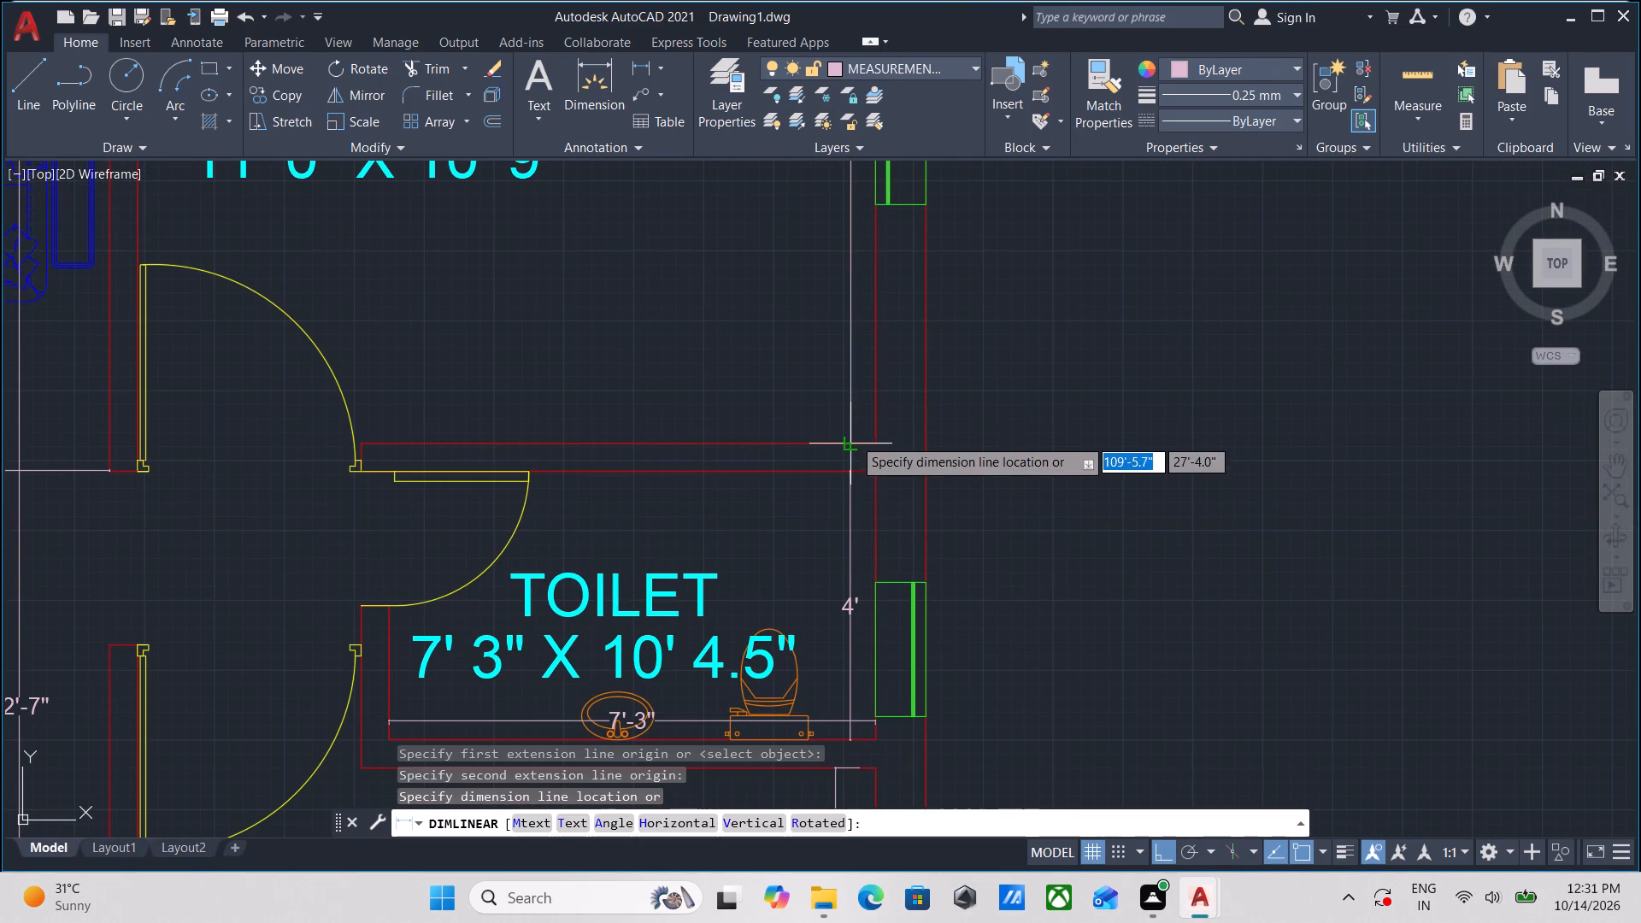
{"action": "scroll", "coordinate": [852, 410], "scroll_direction": "down", "scroll_amount": 1}
{"action": "left_click", "coordinate": [845, 352]}
Dimension the horizontal width of the same lower-flat bedroom between its inner side walls, across the door swing below the bedroom label.
{"action": "left_click", "coordinate": [866, 366]}
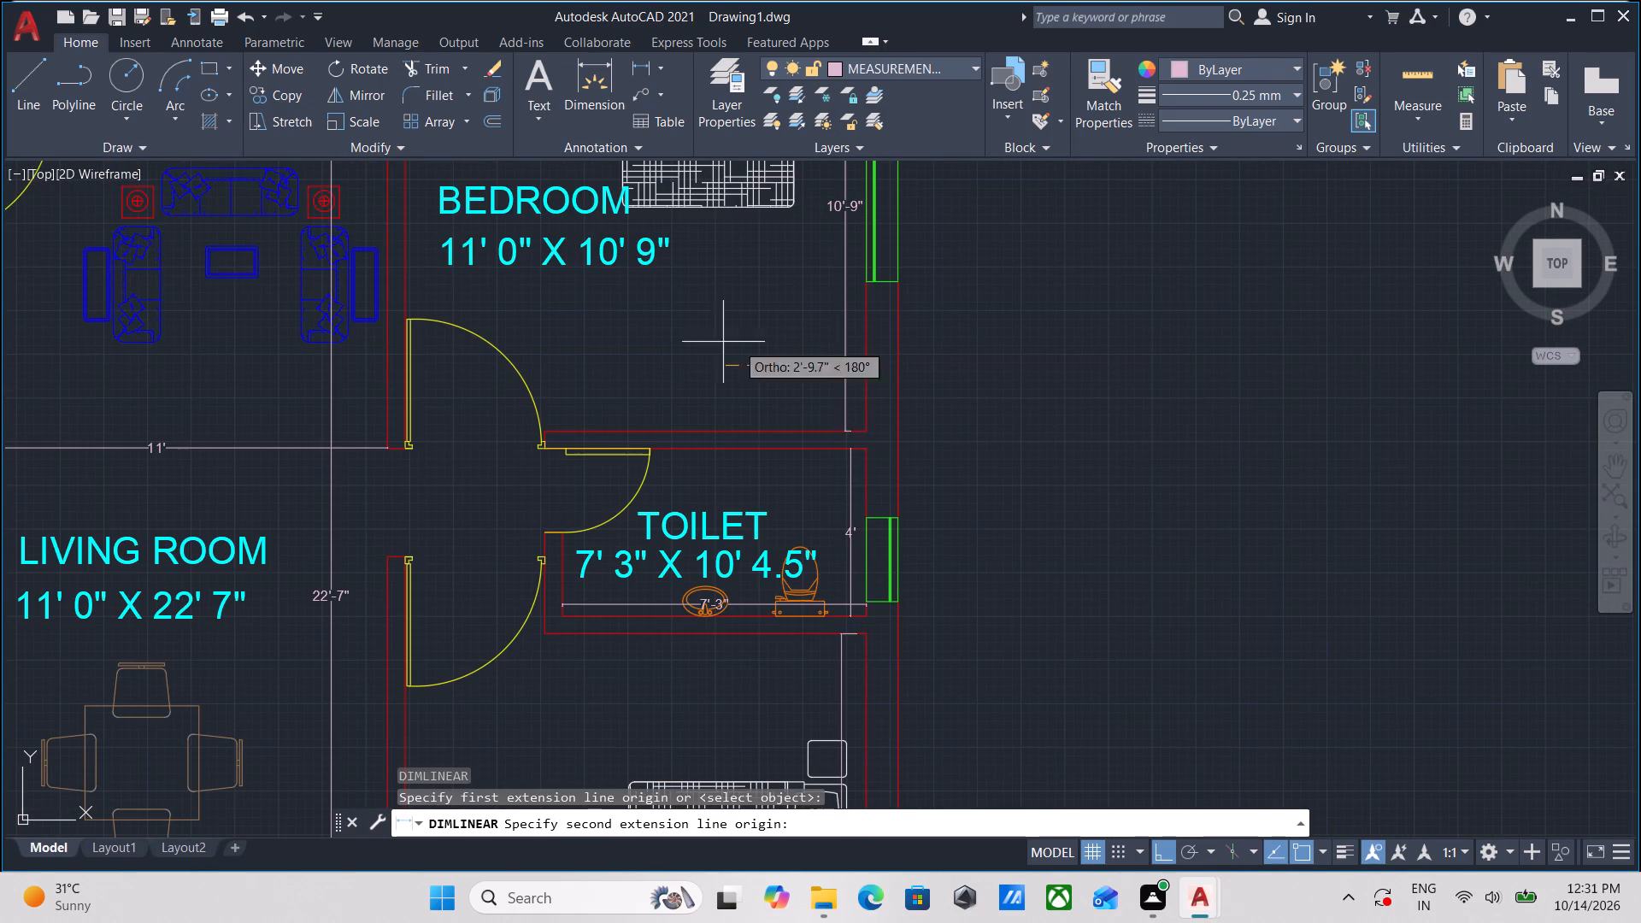
{"action": "scroll", "coordinate": [408, 397], "scroll_direction": "up", "scroll_amount": 2}
{"action": "scroll", "coordinate": [394, 319], "scroll_direction": "up", "scroll_amount": 3}
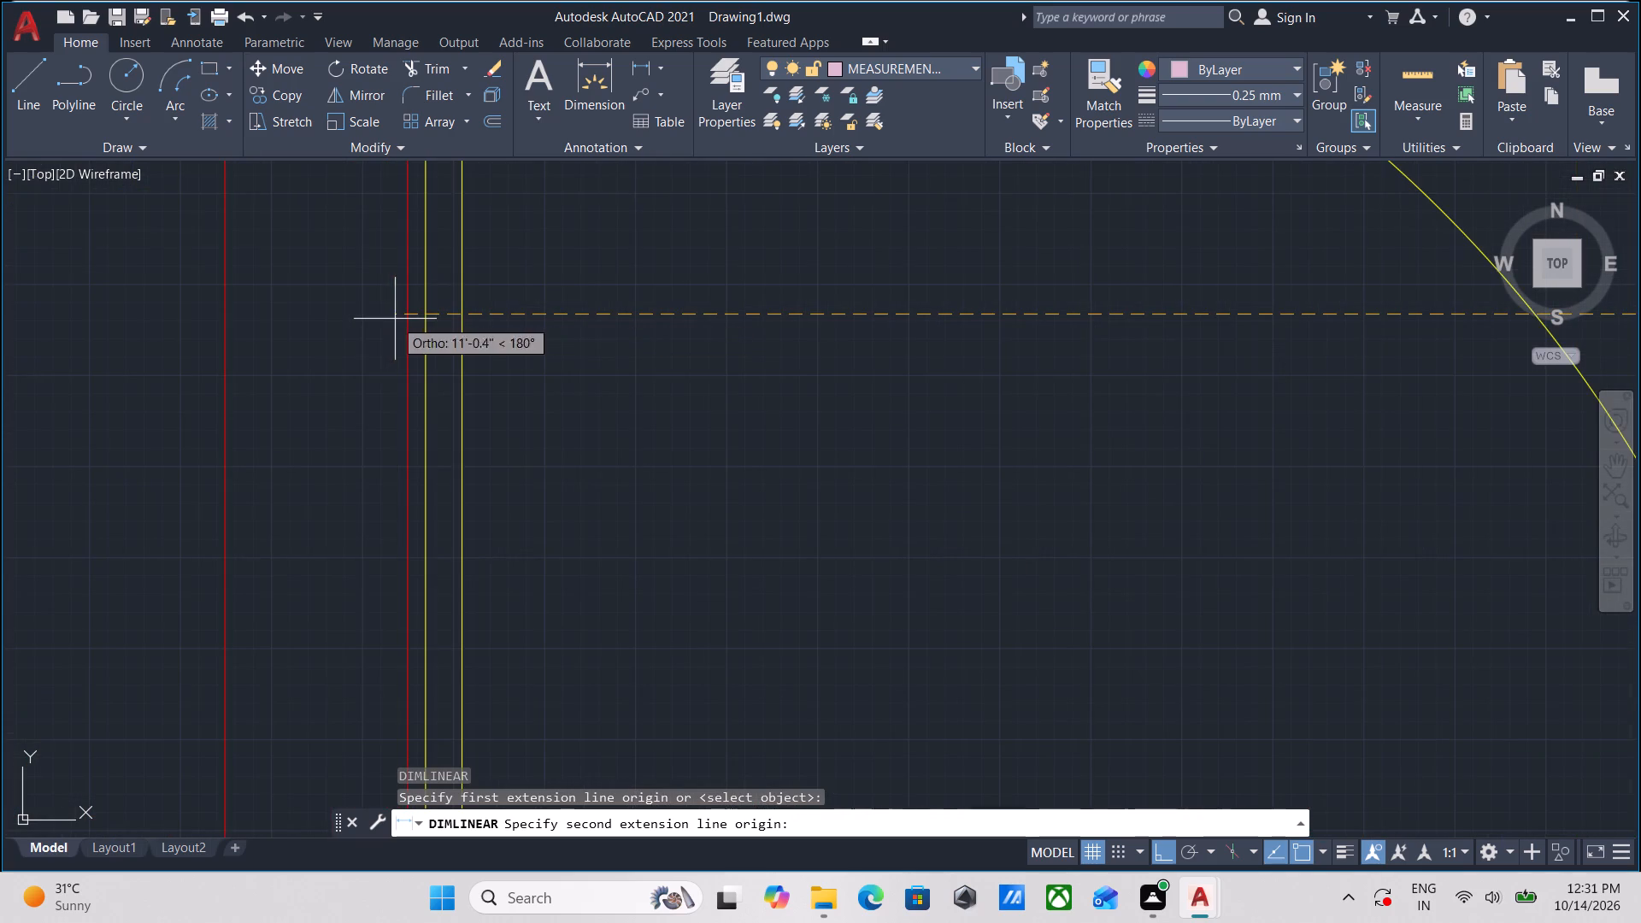
{"action": "left_click", "coordinate": [403, 315]}
{"action": "scroll", "coordinate": [403, 315], "scroll_direction": "down", "scroll_amount": 2}
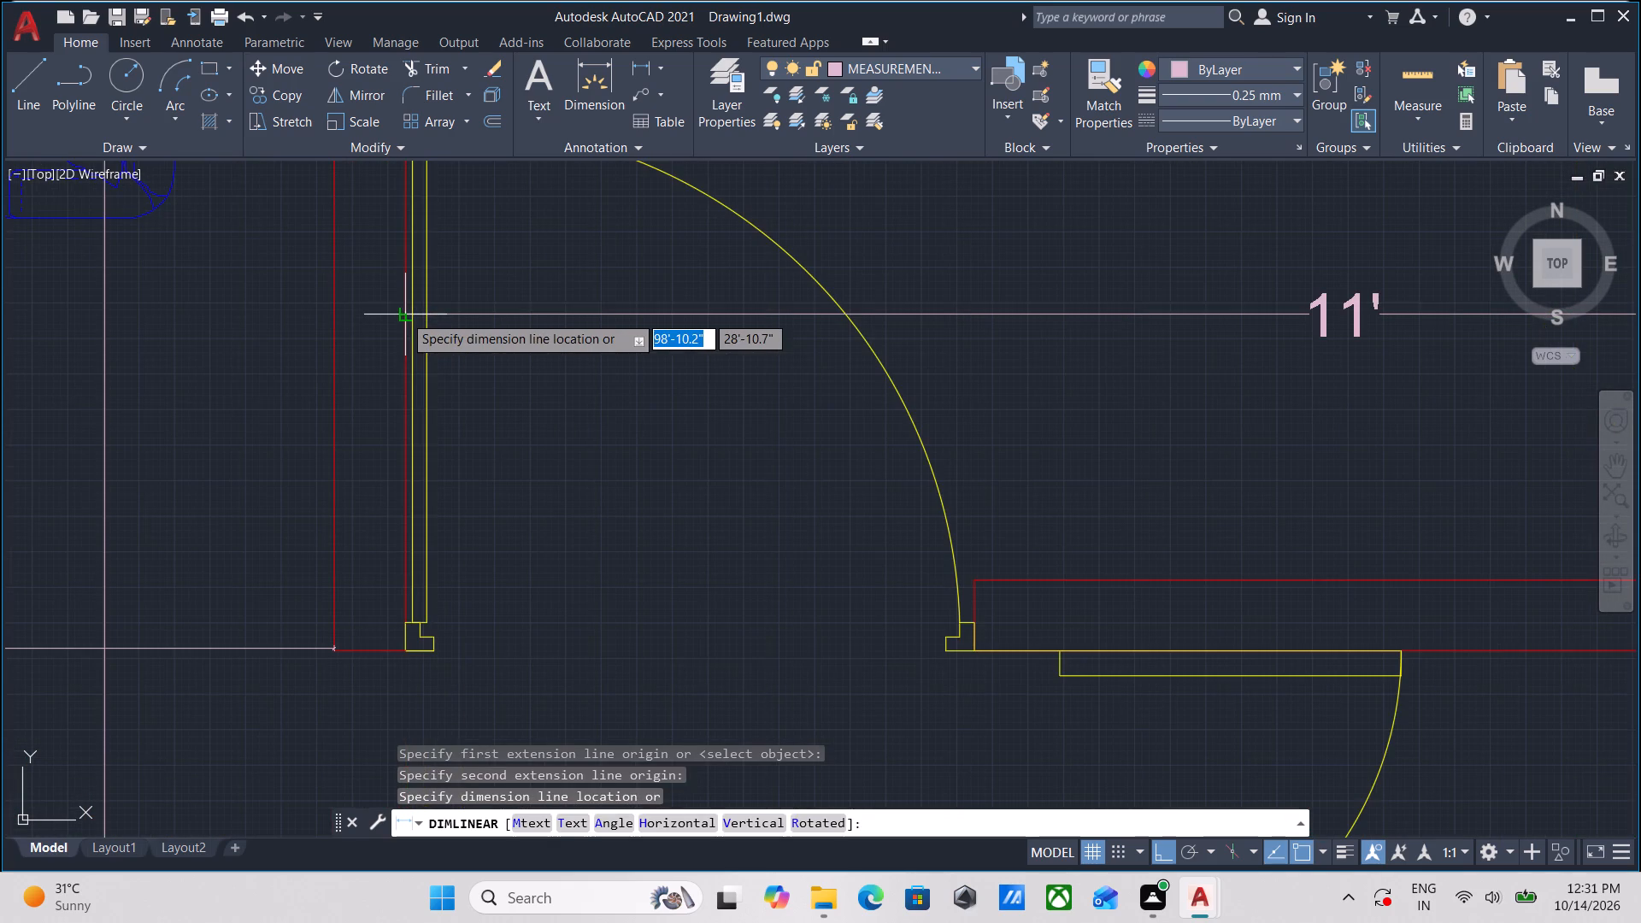
{"action": "left_click", "coordinate": [403, 315]}
Dimension the vertical depth of the right plan's upper-flat bedroom next to the lift, placing the dimension line just left of the bed.
{"action": "scroll", "coordinate": [645, 304], "scroll_direction": "down", "scroll_amount": 6}
{"action": "middle_click_drag", "start_coordinate": [724, 271], "coordinate": [705, 375]}
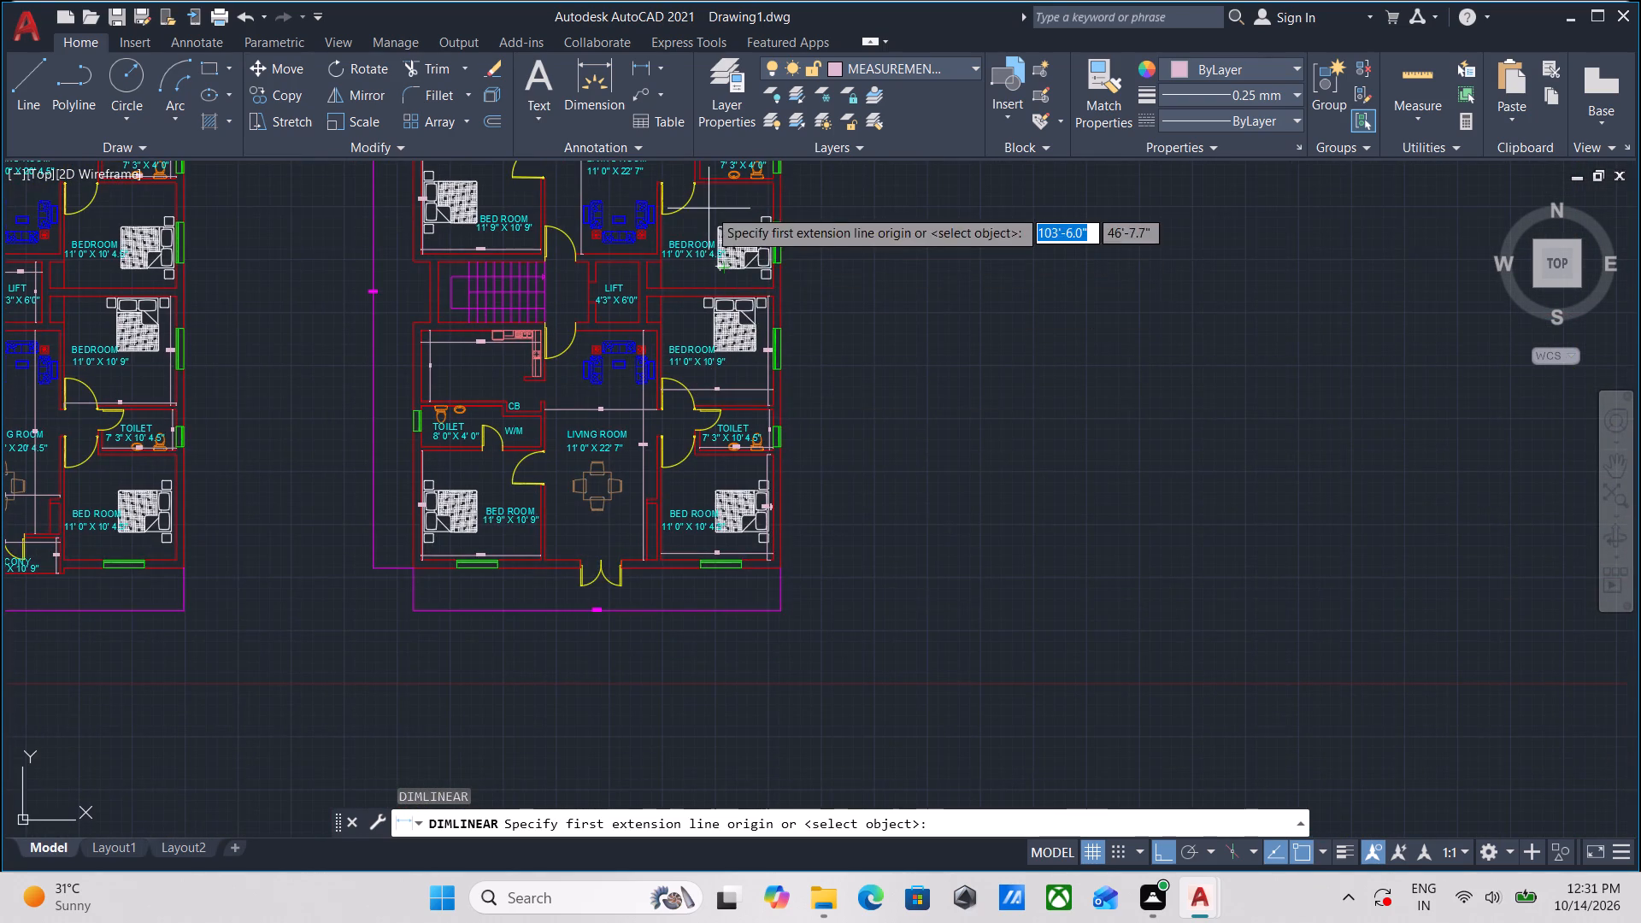
{"action": "scroll", "coordinate": [732, 259], "scroll_direction": "up", "scroll_amount": 2}
{"action": "middle_click_drag", "start_coordinate": [732, 259], "coordinate": [653, 366]}
{"action": "scroll", "coordinate": [730, 262], "scroll_direction": "up", "scroll_amount": 1}
{"action": "scroll", "coordinate": [814, 225], "scroll_direction": "up", "scroll_amount": 1}
{"action": "middle_click_drag", "start_coordinate": [814, 245], "coordinate": [797, 417]}
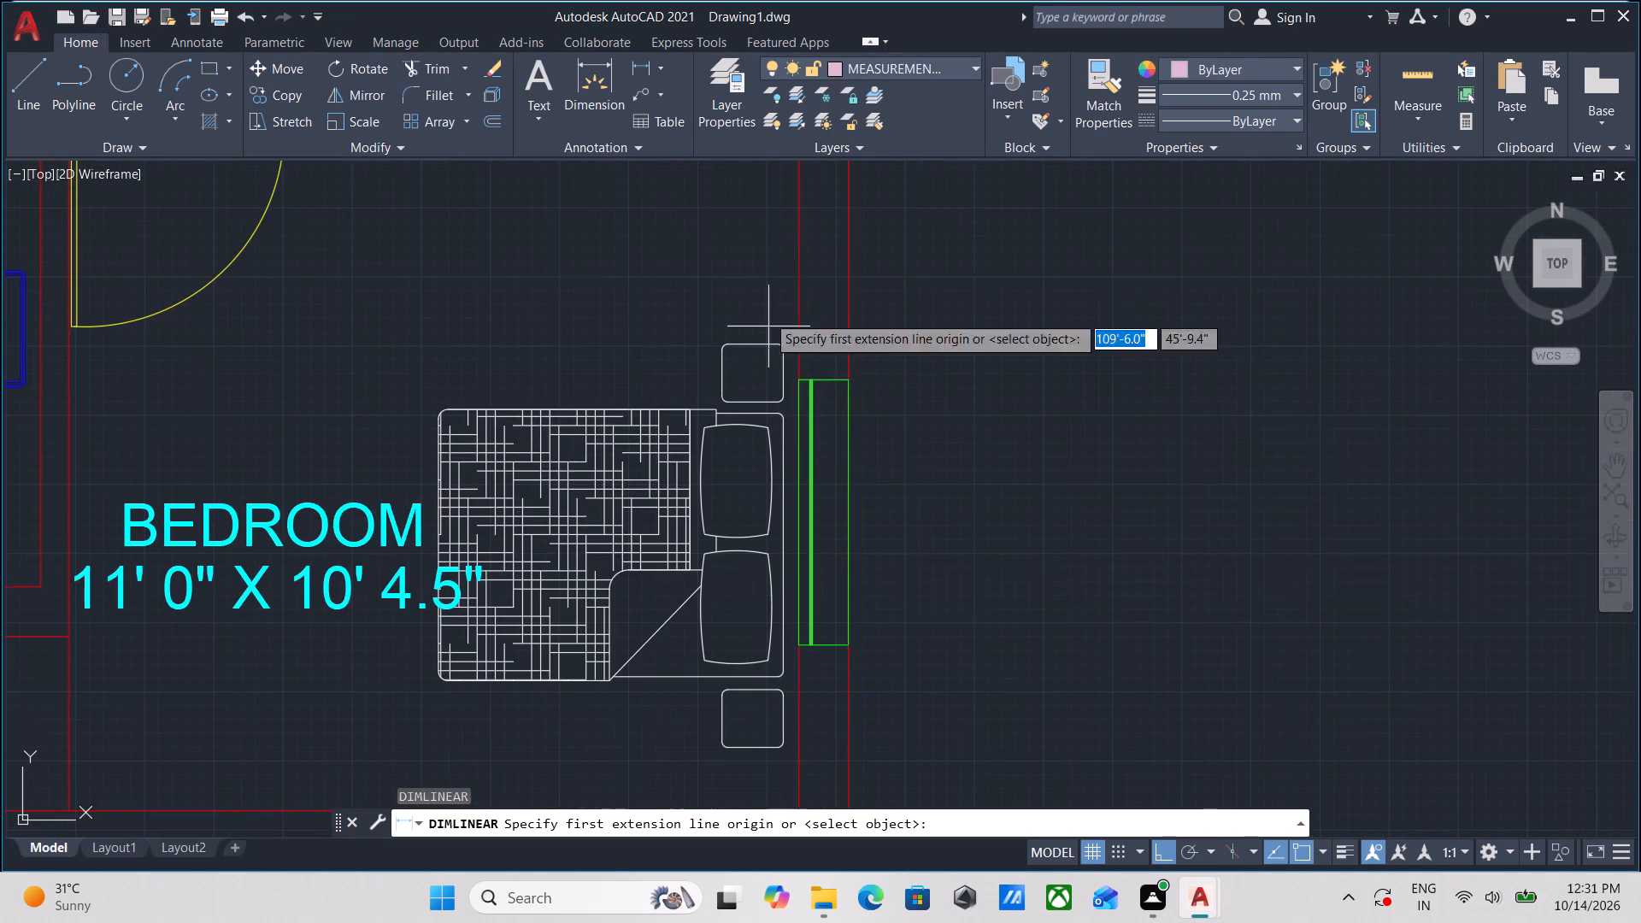
{"action": "middle_click_drag", "start_coordinate": [761, 260], "coordinate": [754, 373]}
{"action": "middle_click_drag", "start_coordinate": [595, 298], "coordinate": [626, 254]}
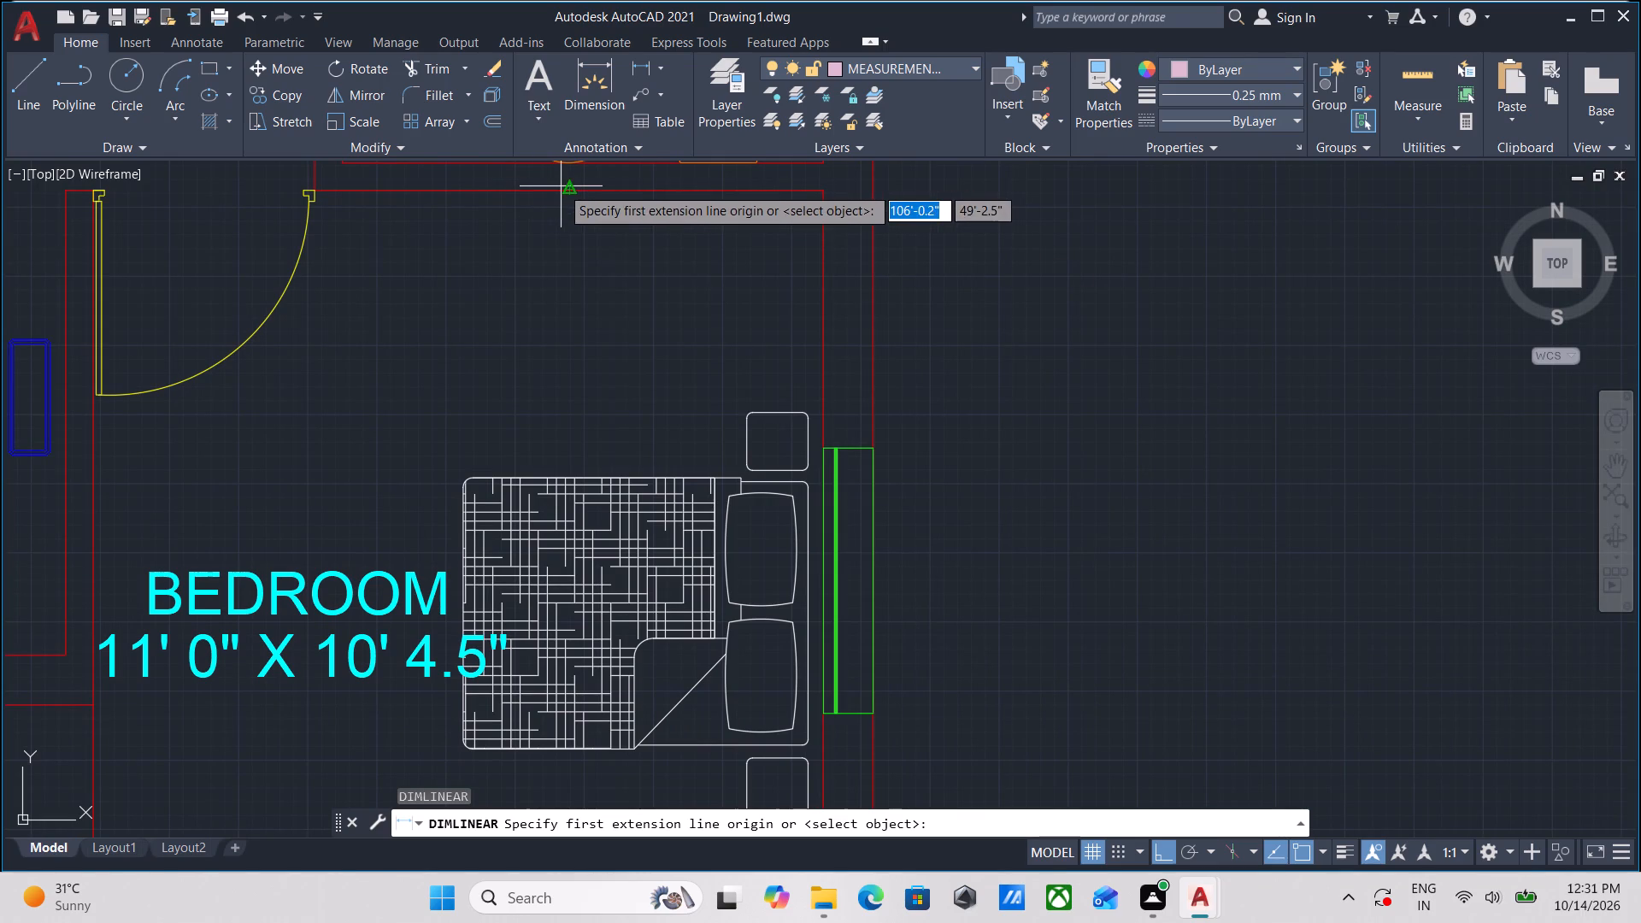
{"action": "middle_click_drag", "start_coordinate": [699, 236], "coordinate": [641, 231]}
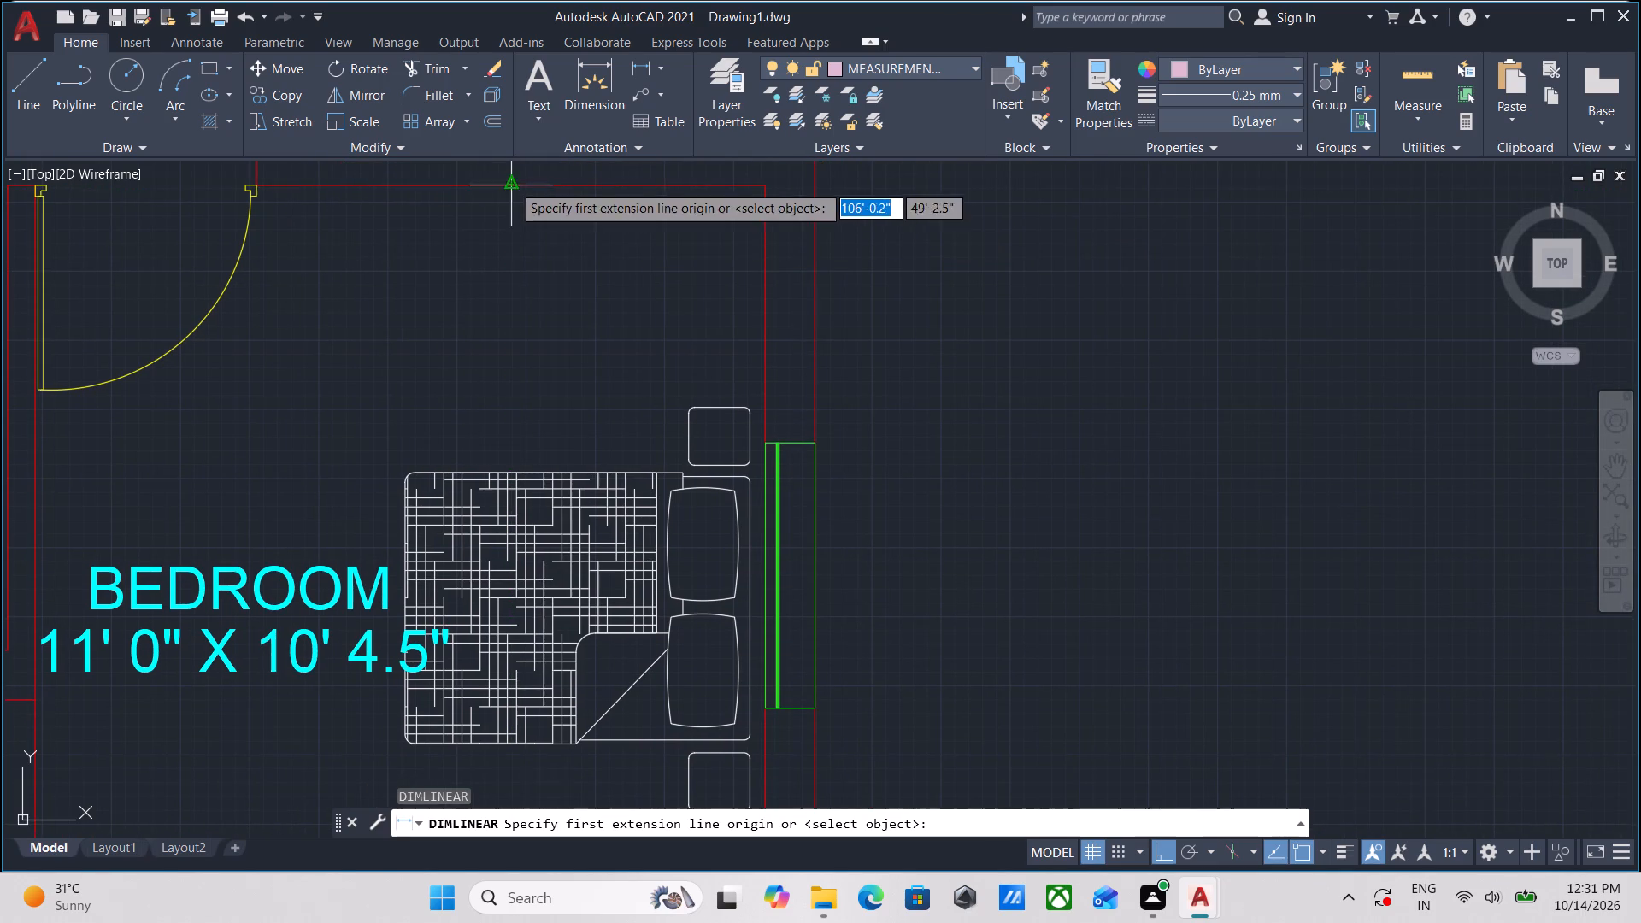
{"action": "left_click", "coordinate": [512, 184]}
{"action": "scroll", "coordinate": [517, 453], "scroll_direction": "down", "scroll_amount": 1}
{"action": "middle_click_drag", "start_coordinate": [517, 453], "coordinate": [544, 132]}
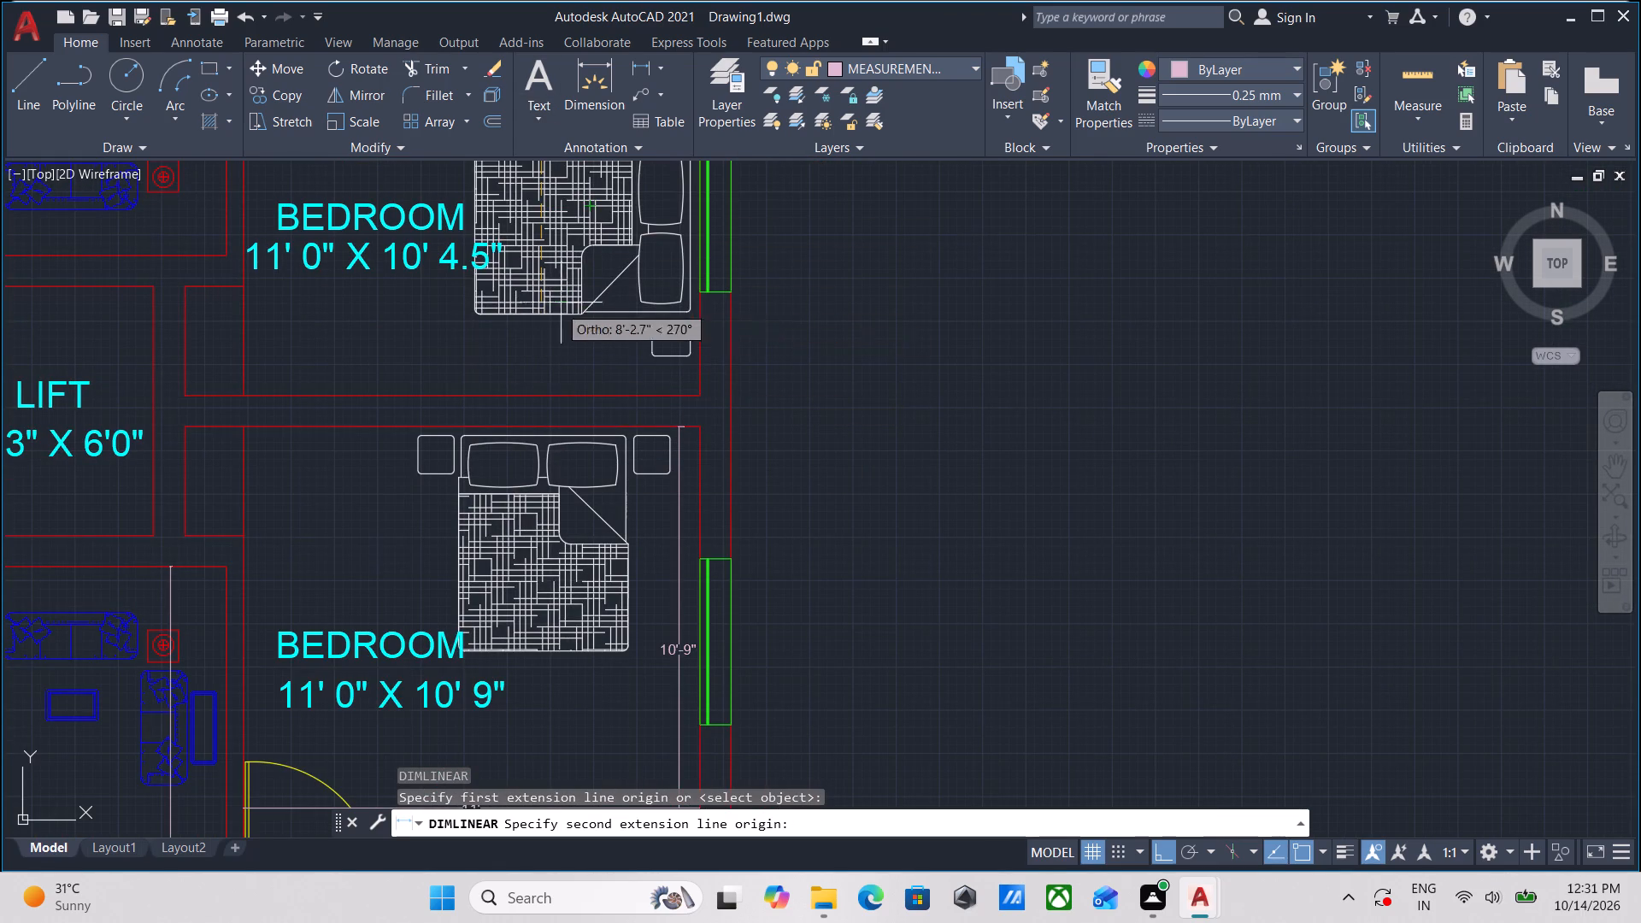
{"action": "middle_click_drag", "start_coordinate": [569, 294], "coordinate": [605, 508]}
{"action": "scroll", "coordinate": [571, 304], "scroll_direction": "down", "scroll_amount": 1}
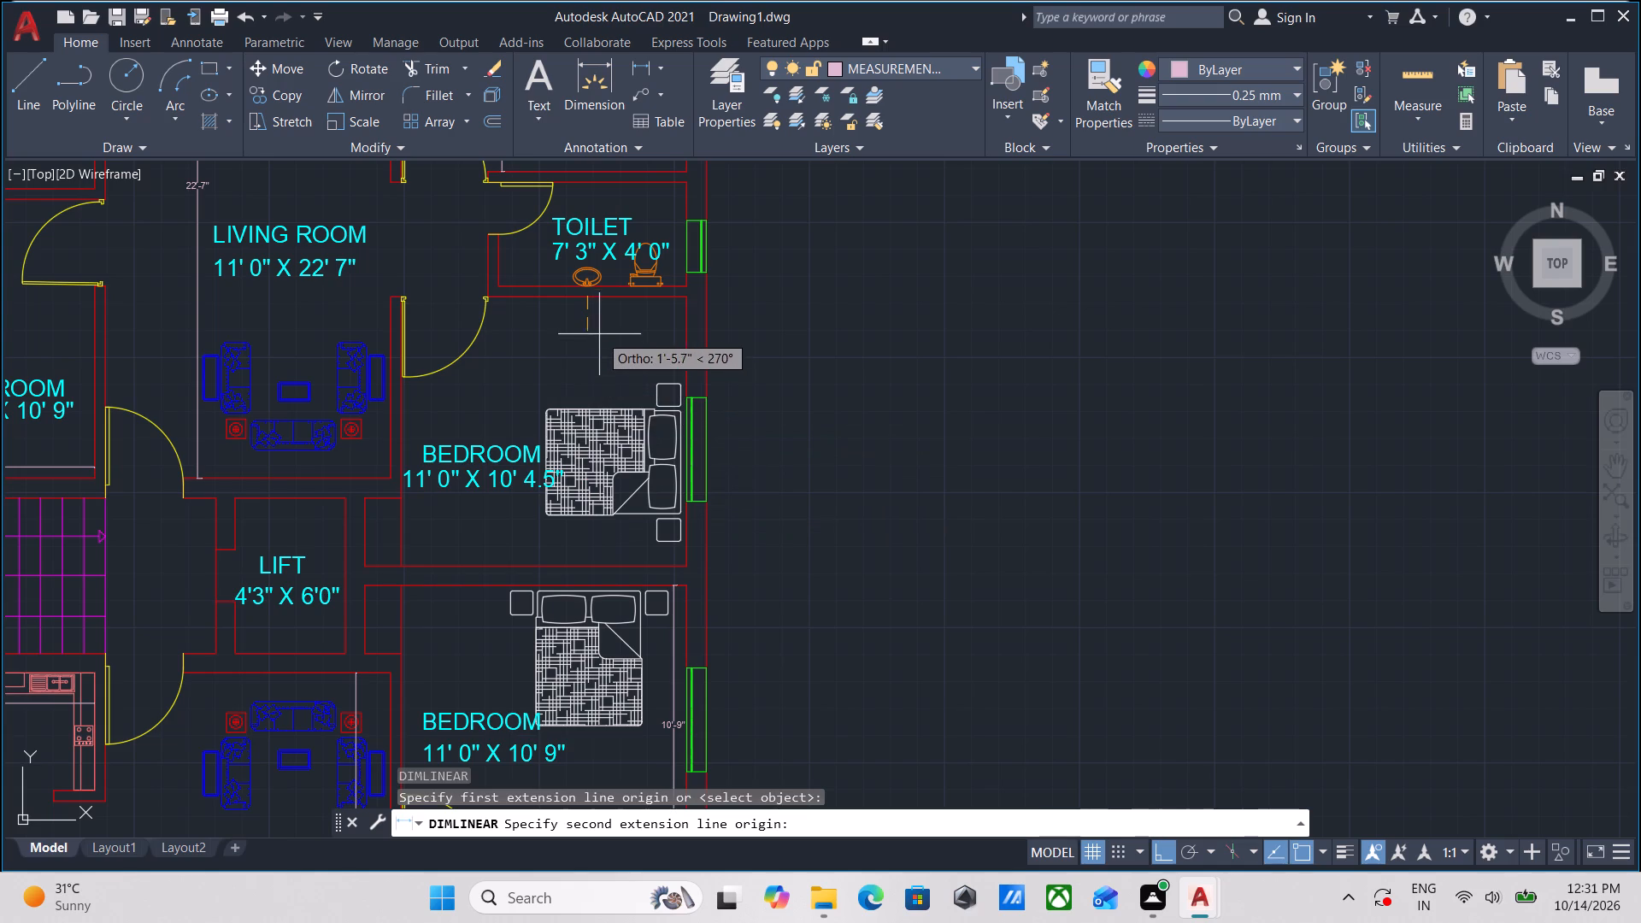
{"action": "middle_click_drag", "start_coordinate": [573, 456], "coordinate": [573, 289]}
{"action": "left_click", "coordinate": [584, 400]}
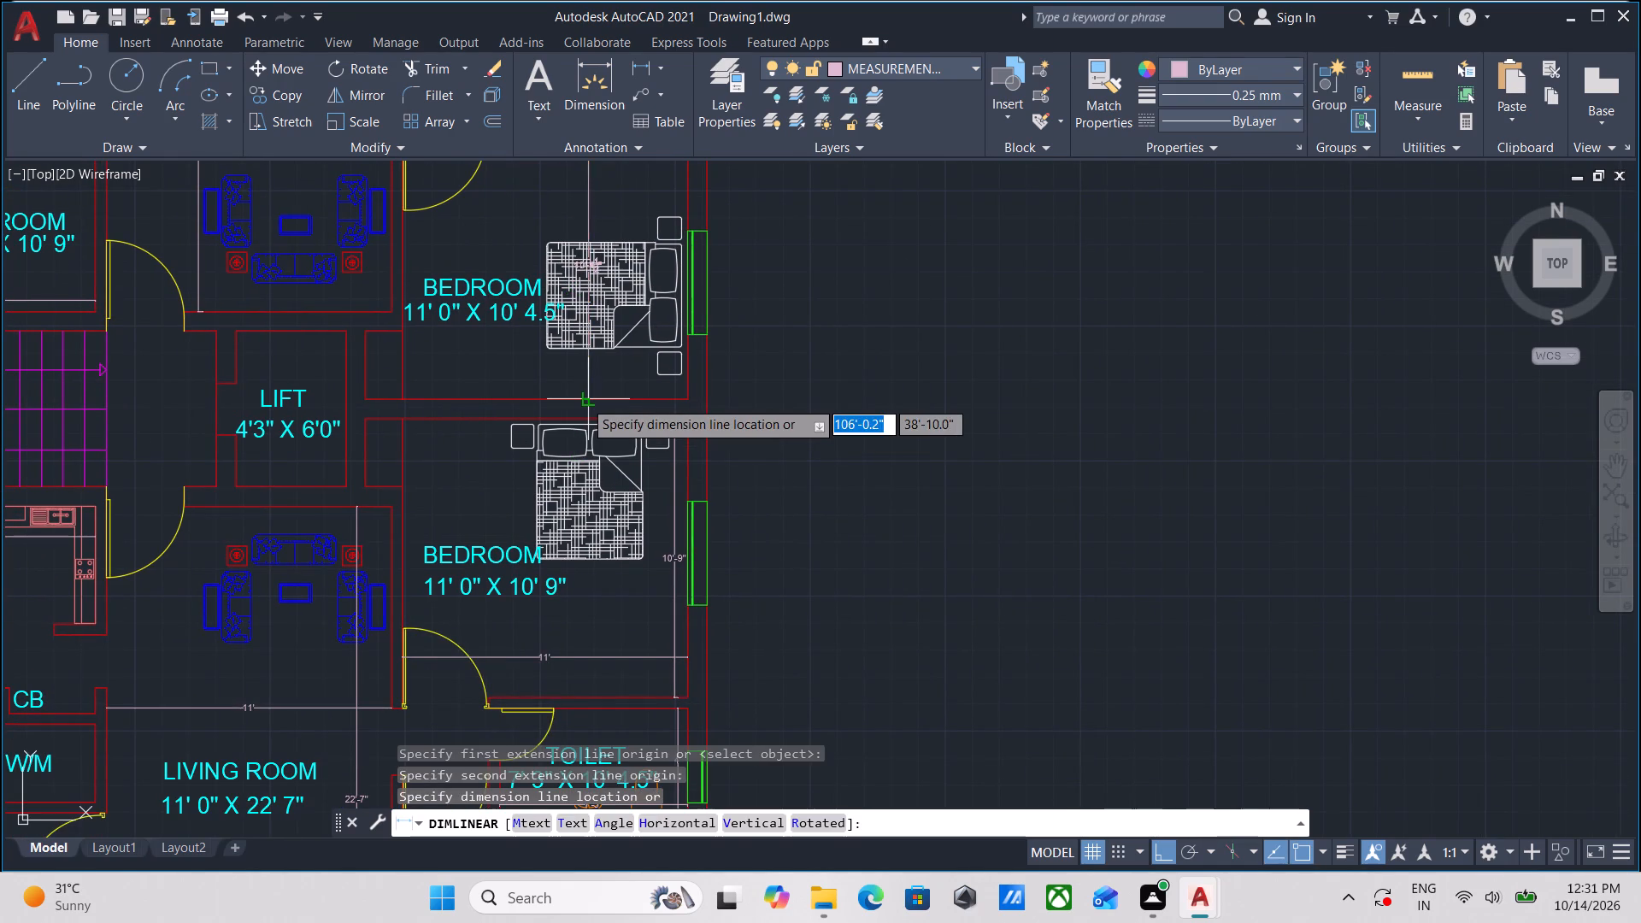
{"action": "left_click", "coordinate": [531, 377]}
Dimension the horizontal width of that upper-flat bedroom between its inner side walls, above the bed near the end of the door leaf.
{"action": "middle_click_drag", "start_coordinate": [512, 366], "coordinate": [521, 460]}
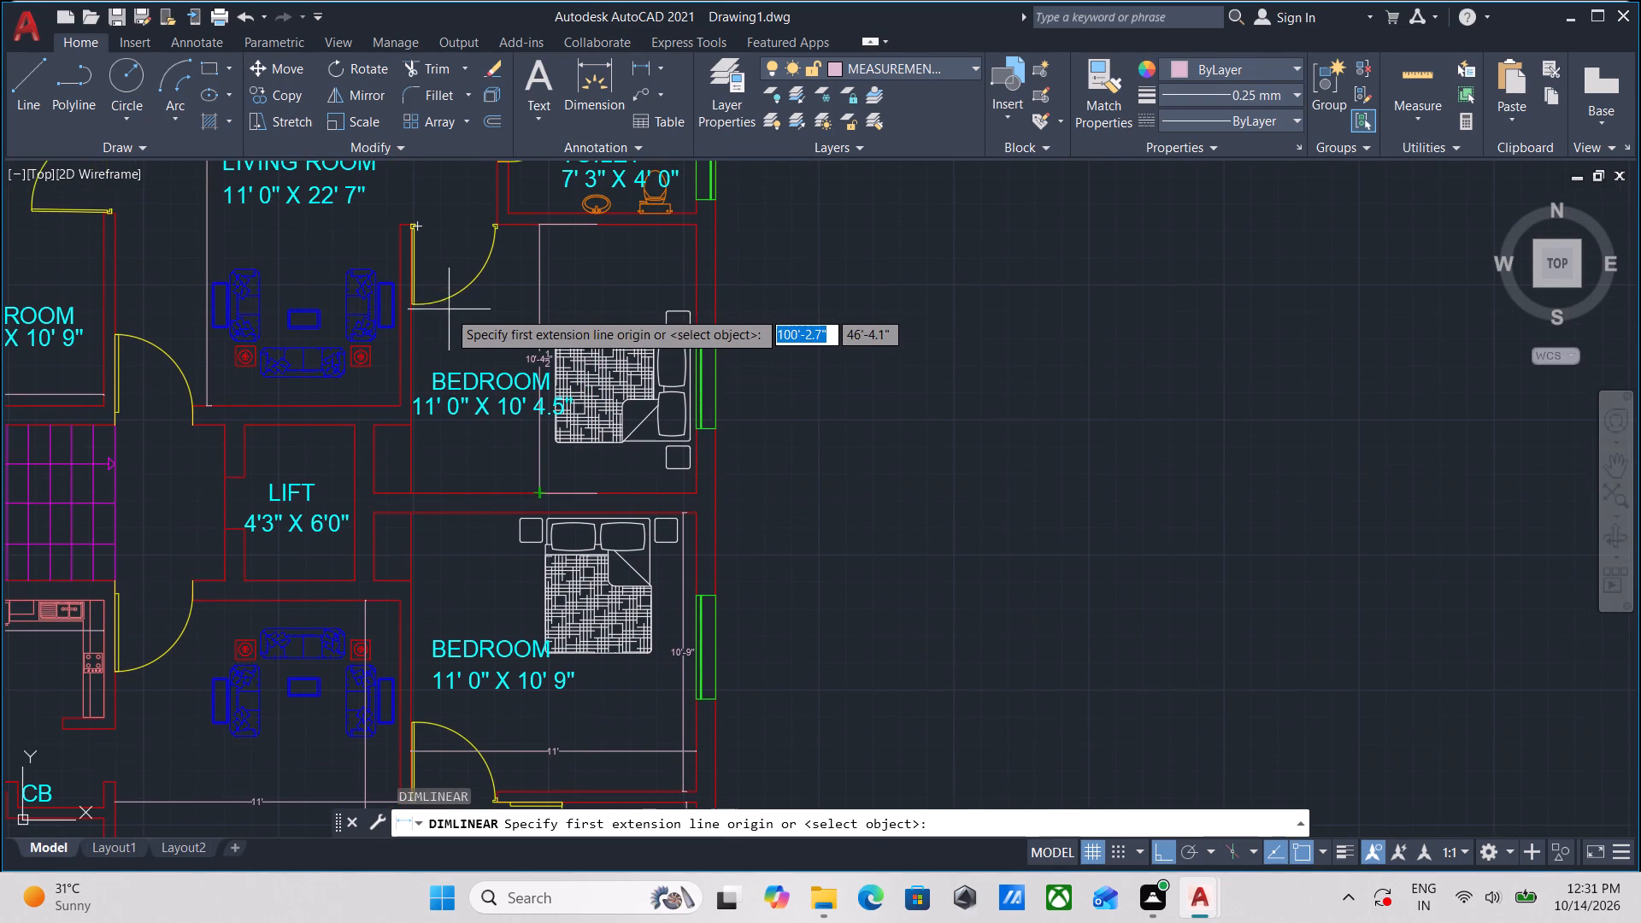
{"action": "scroll", "coordinate": [439, 315], "scroll_direction": "up", "scroll_amount": 1}
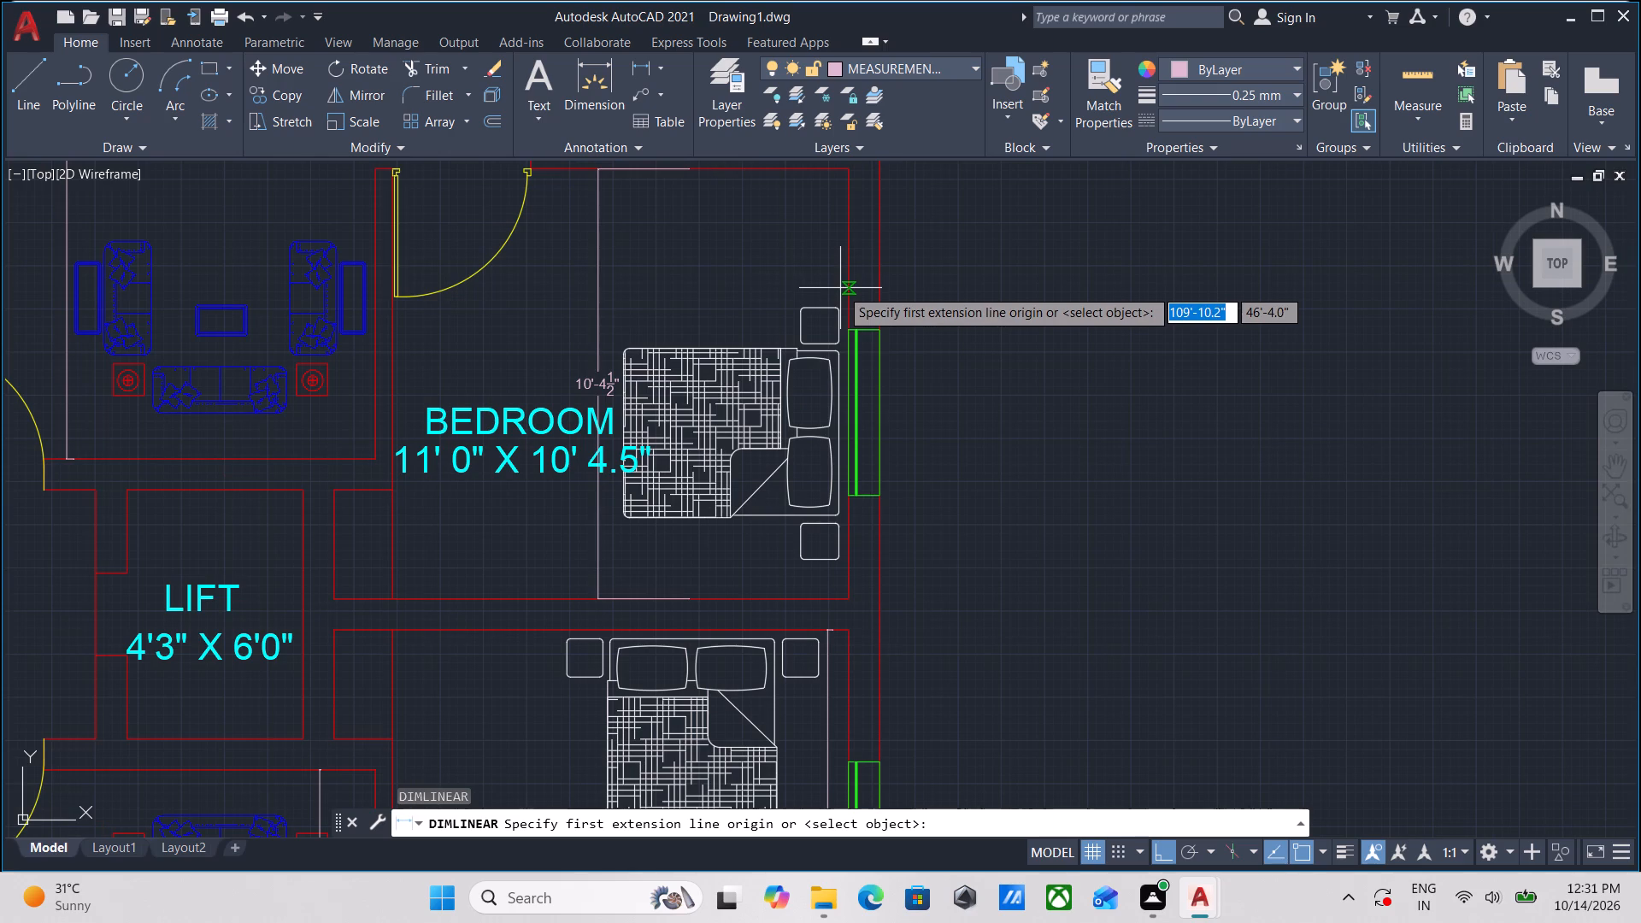
{"action": "scroll", "coordinate": [849, 291], "scroll_direction": "up", "scroll_amount": 2}
{"action": "left_click", "coordinate": [849, 291]}
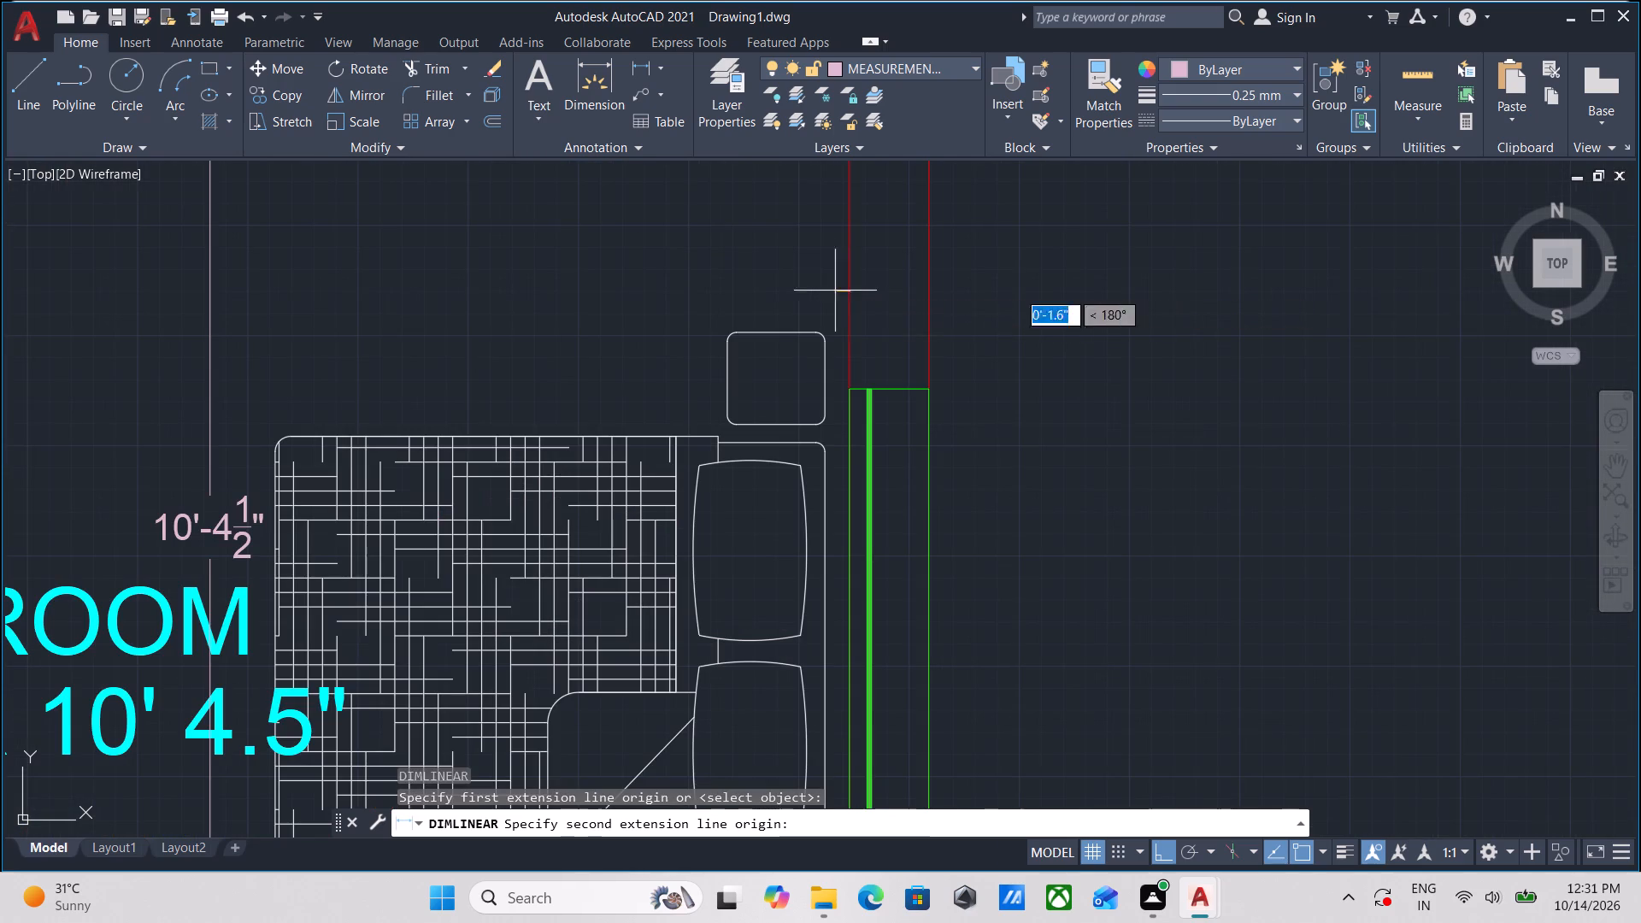
{"action": "middle_click_drag", "start_coordinate": [452, 295], "coordinate": [819, 298]}
{"action": "scroll", "coordinate": [516, 285], "scroll_direction": "down", "scroll_amount": 2}
{"action": "middle_click_drag", "start_coordinate": [516, 288], "coordinate": [891, 340]}
{"action": "scroll", "coordinate": [725, 365], "scroll_direction": "up", "scroll_amount": 2}
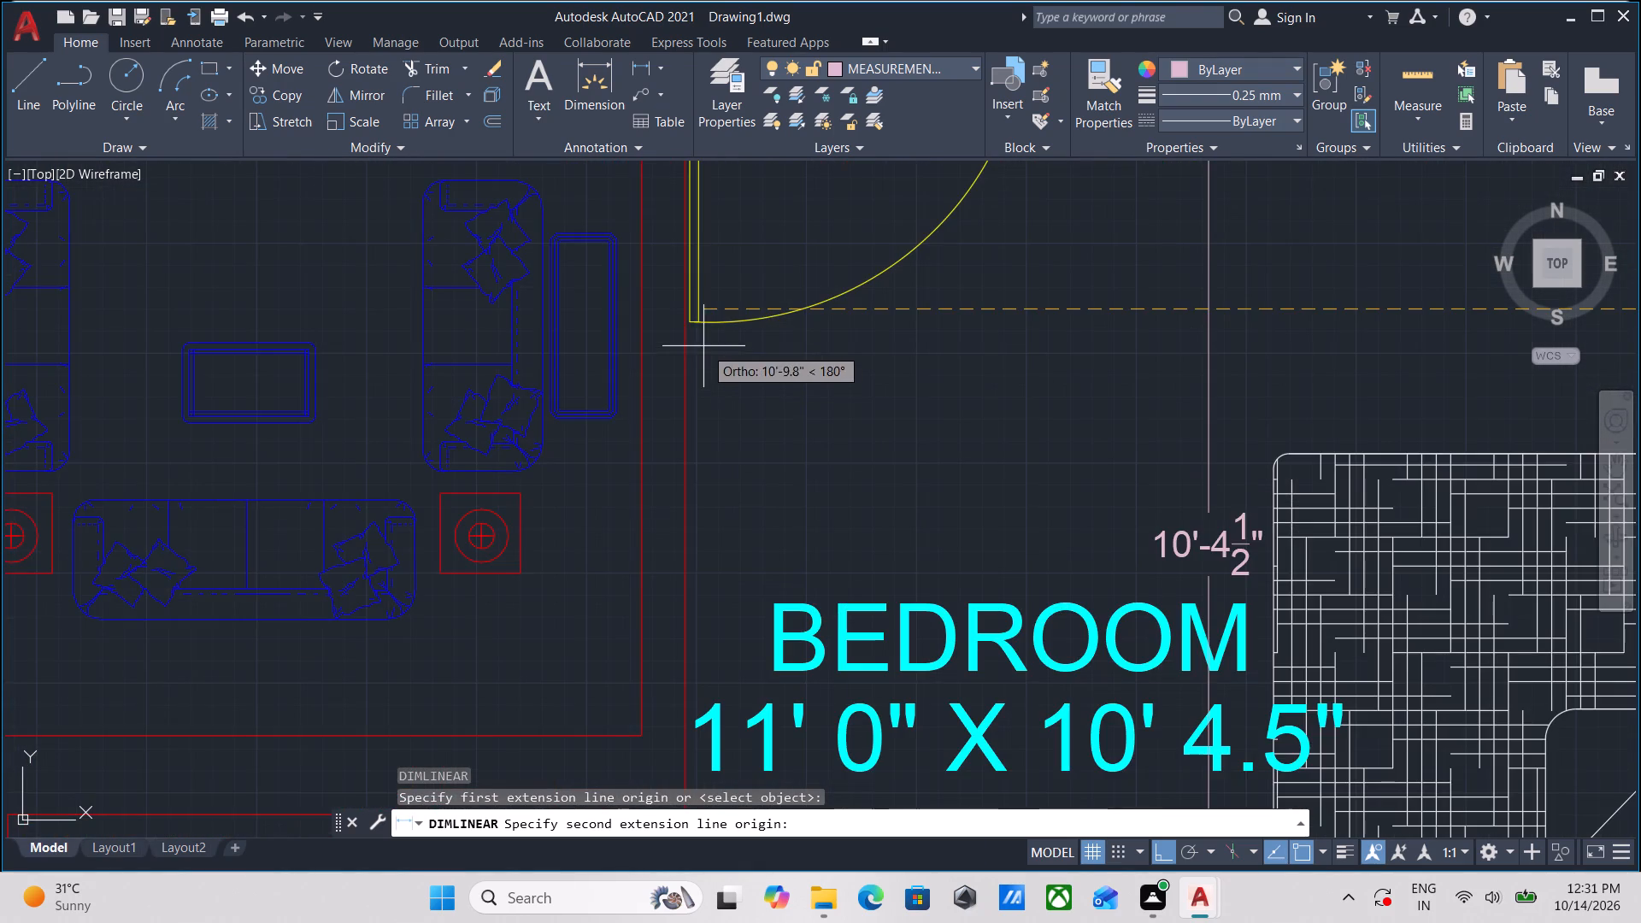
{"action": "scroll", "coordinate": [688, 313], "scroll_direction": "up", "scroll_amount": 3}
{"action": "left_click", "coordinate": [665, 300]}
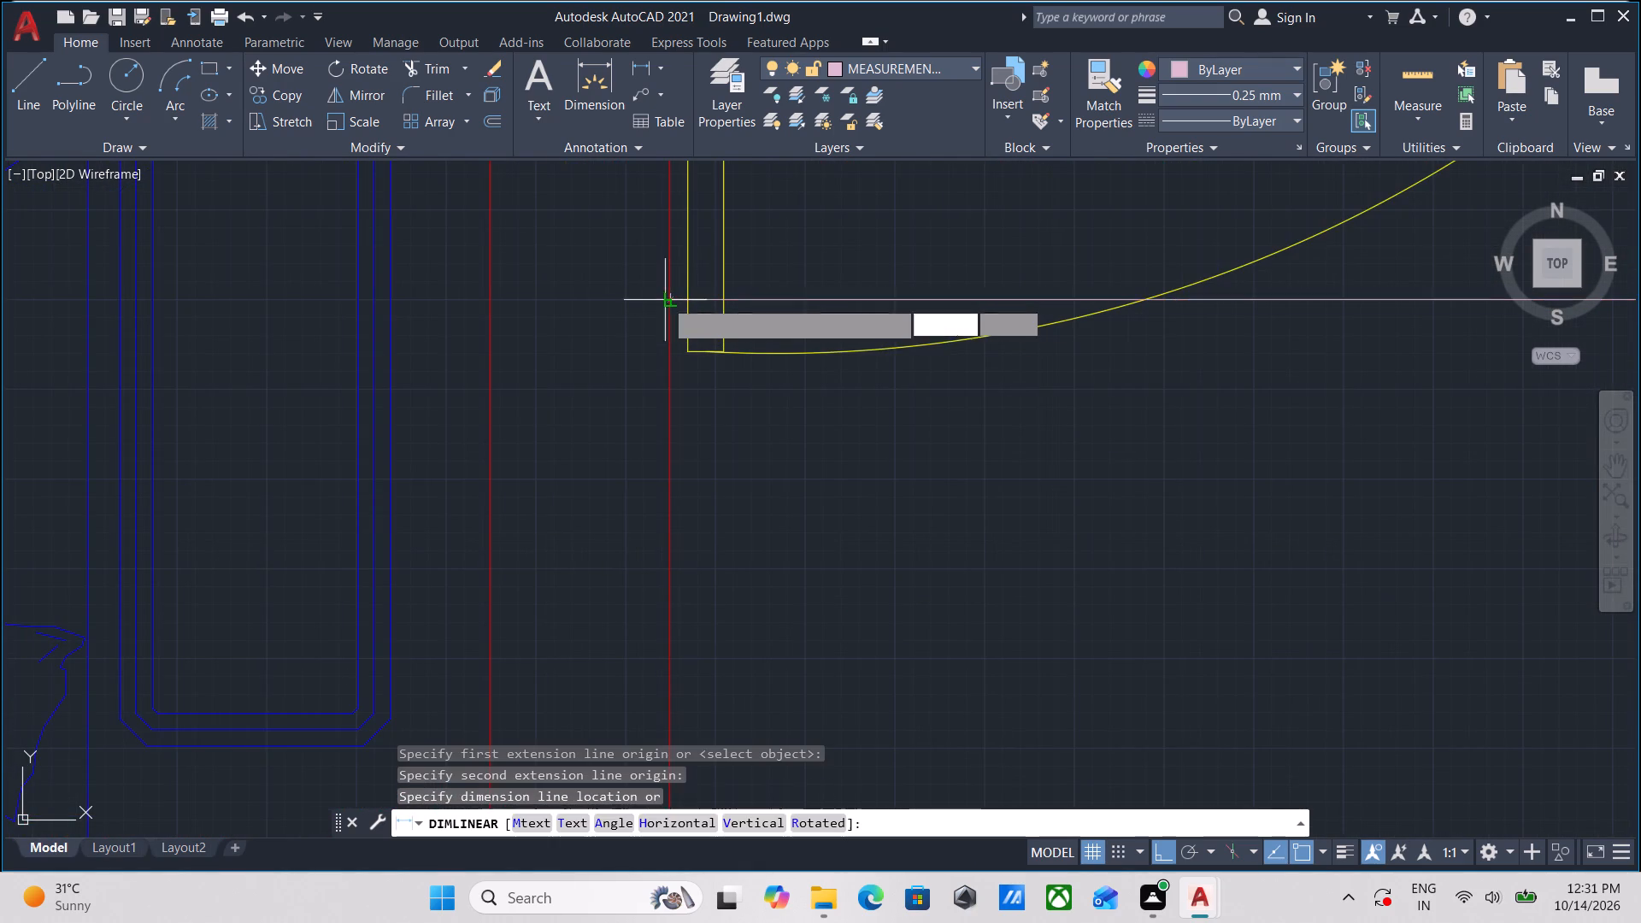
{"action": "scroll", "coordinate": [665, 300], "scroll_direction": "down", "scroll_amount": 3}
{"action": "left_click", "coordinate": [962, 301]}
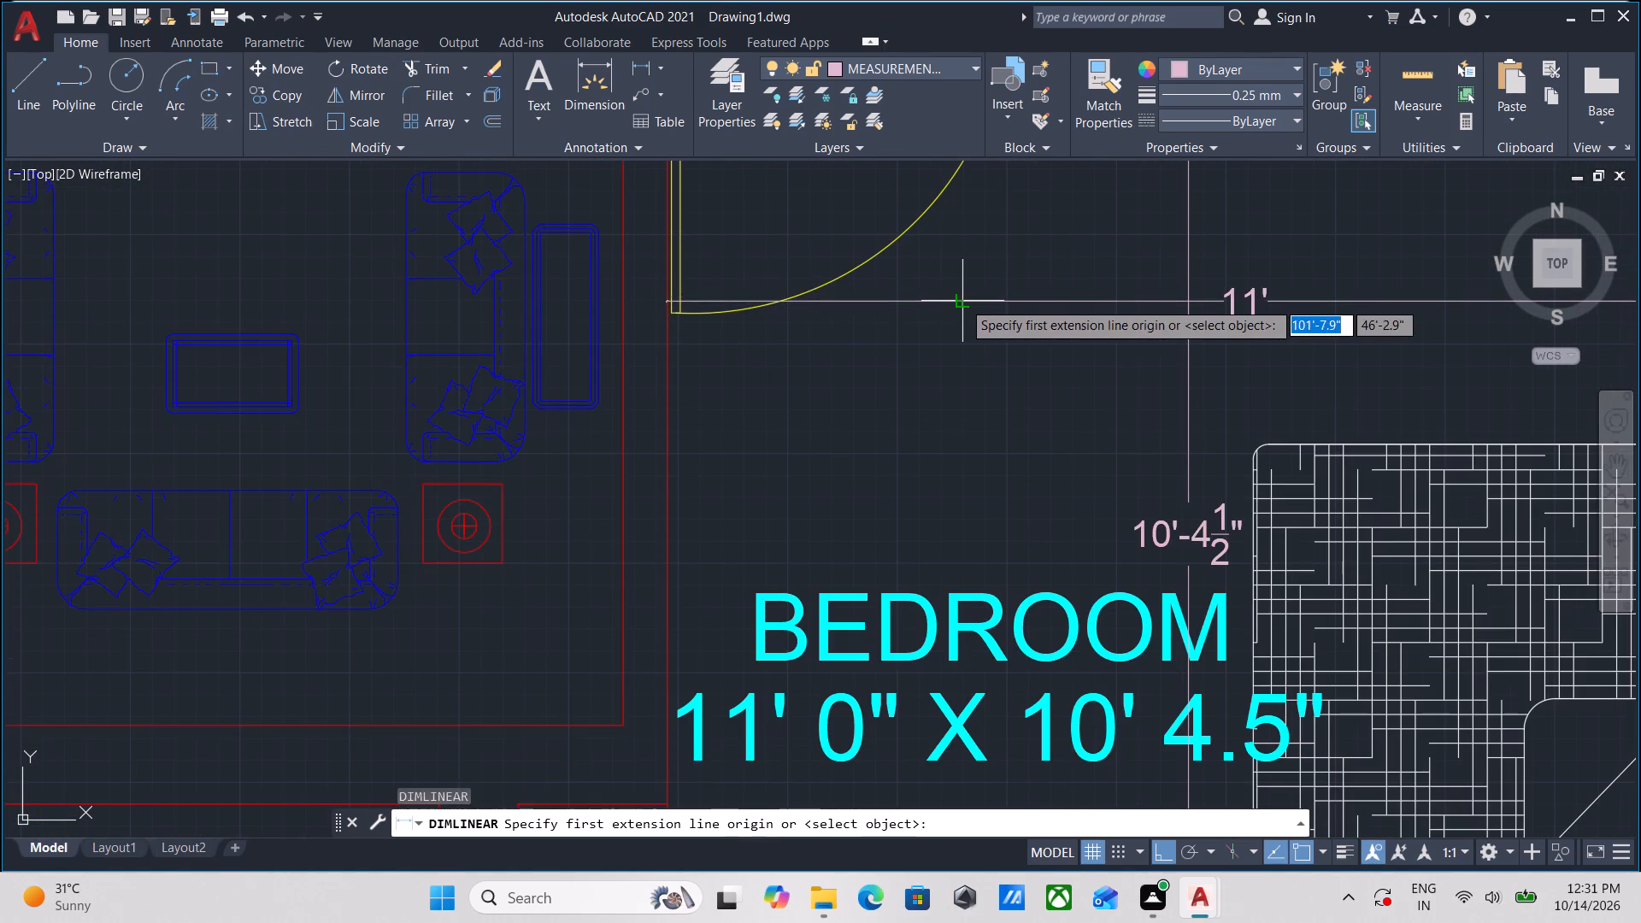
Dimension the vertical depth of the right plan's upper-flat toilet labelled 7' 3" X 4' 0", between its inner walls beside the window.
{"action": "scroll", "coordinate": [962, 301], "scroll_direction": "down", "scroll_amount": 2}
{"action": "middle_click_drag", "start_coordinate": [962, 301], "coordinate": [879, 505]}
{"action": "scroll", "coordinate": [908, 438], "scroll_direction": "down", "scroll_amount": 1}
{"action": "middle_click_drag", "start_coordinate": [908, 438], "coordinate": [732, 550]}
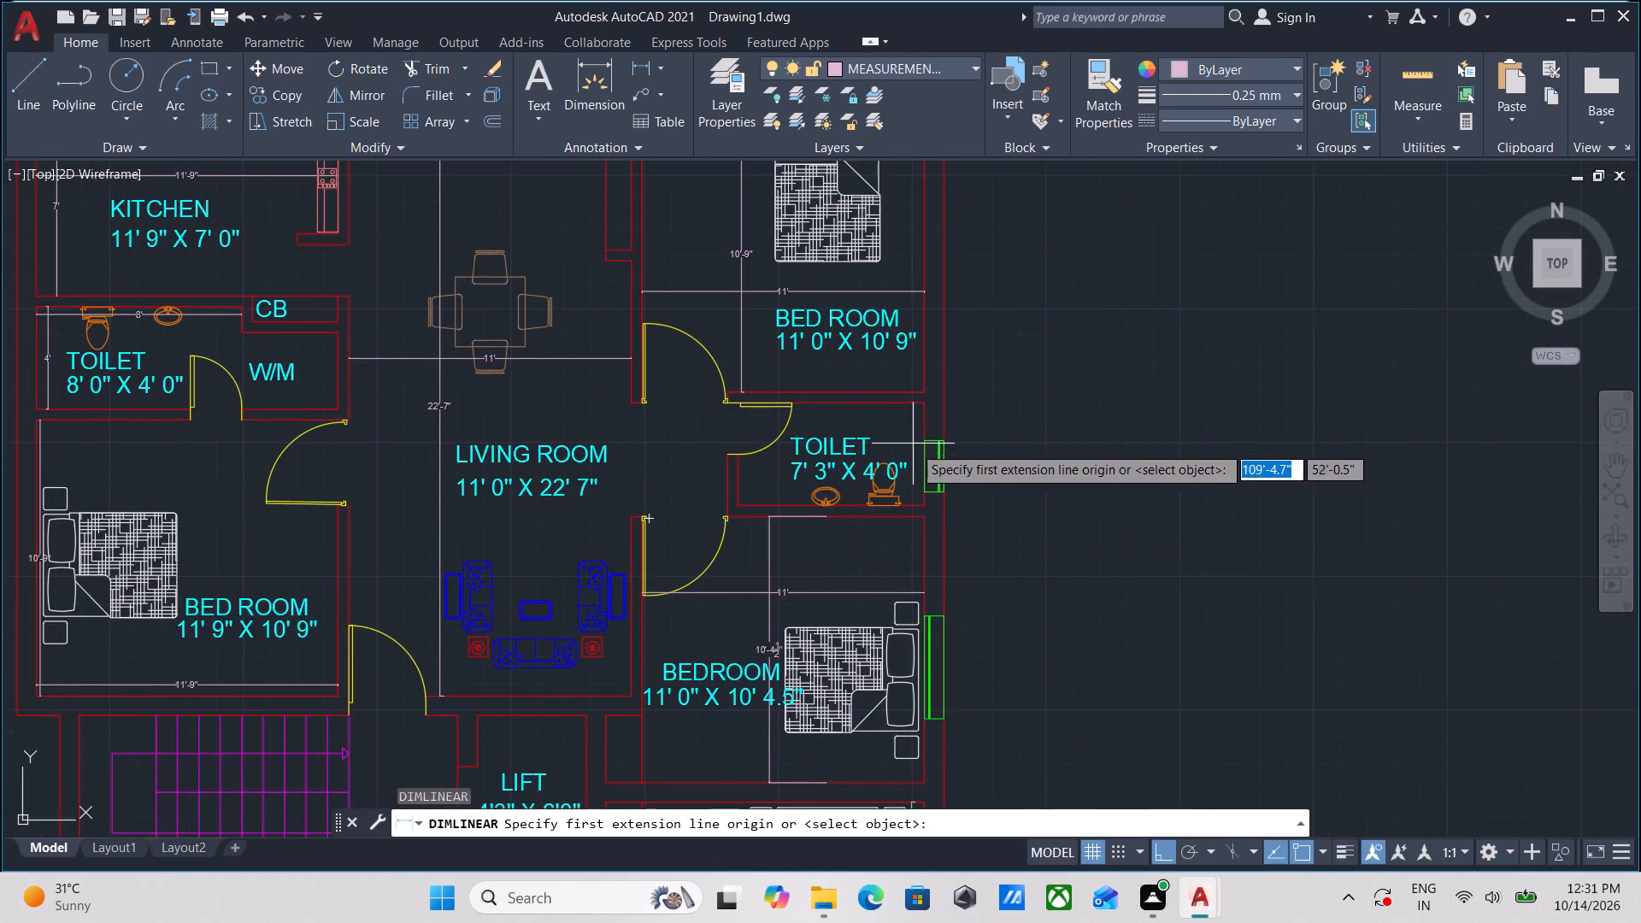
{"action": "scroll", "coordinate": [913, 445], "scroll_direction": "up", "scroll_amount": 3}
{"action": "left_click", "coordinate": [924, 282]}
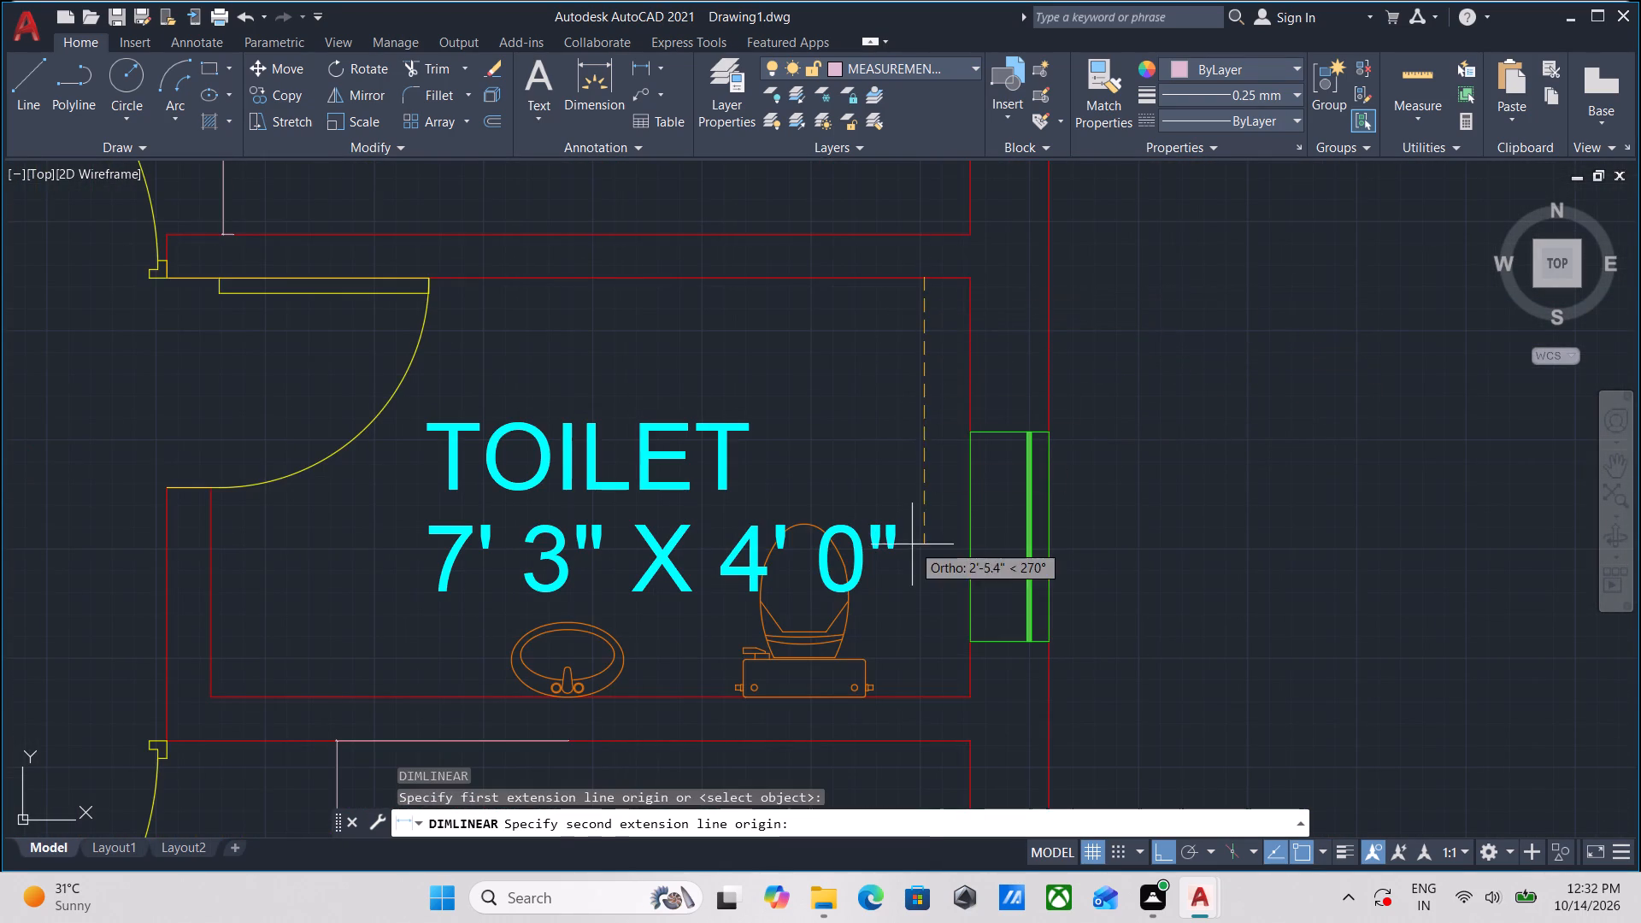
{"action": "middle_click_drag", "start_coordinate": [912, 544], "coordinate": [875, 393]}
{"action": "left_click", "coordinate": [893, 549]}
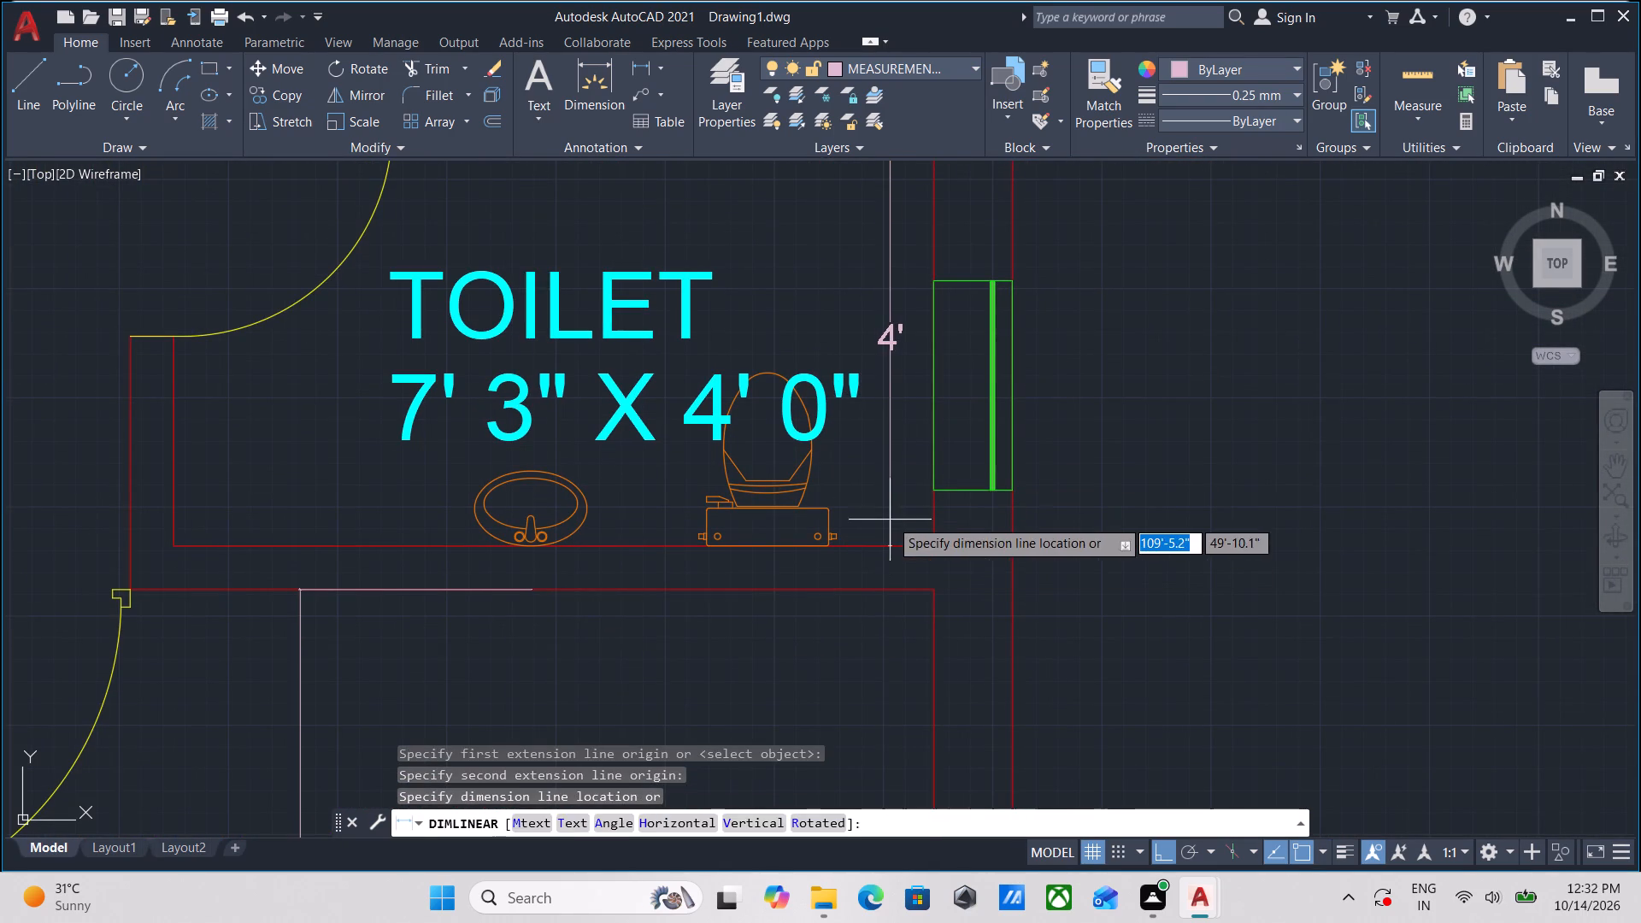
{"action": "left_click", "coordinate": [890, 461]}
{"action": "middle_click_drag", "start_coordinate": [859, 366], "coordinate": [864, 422]}
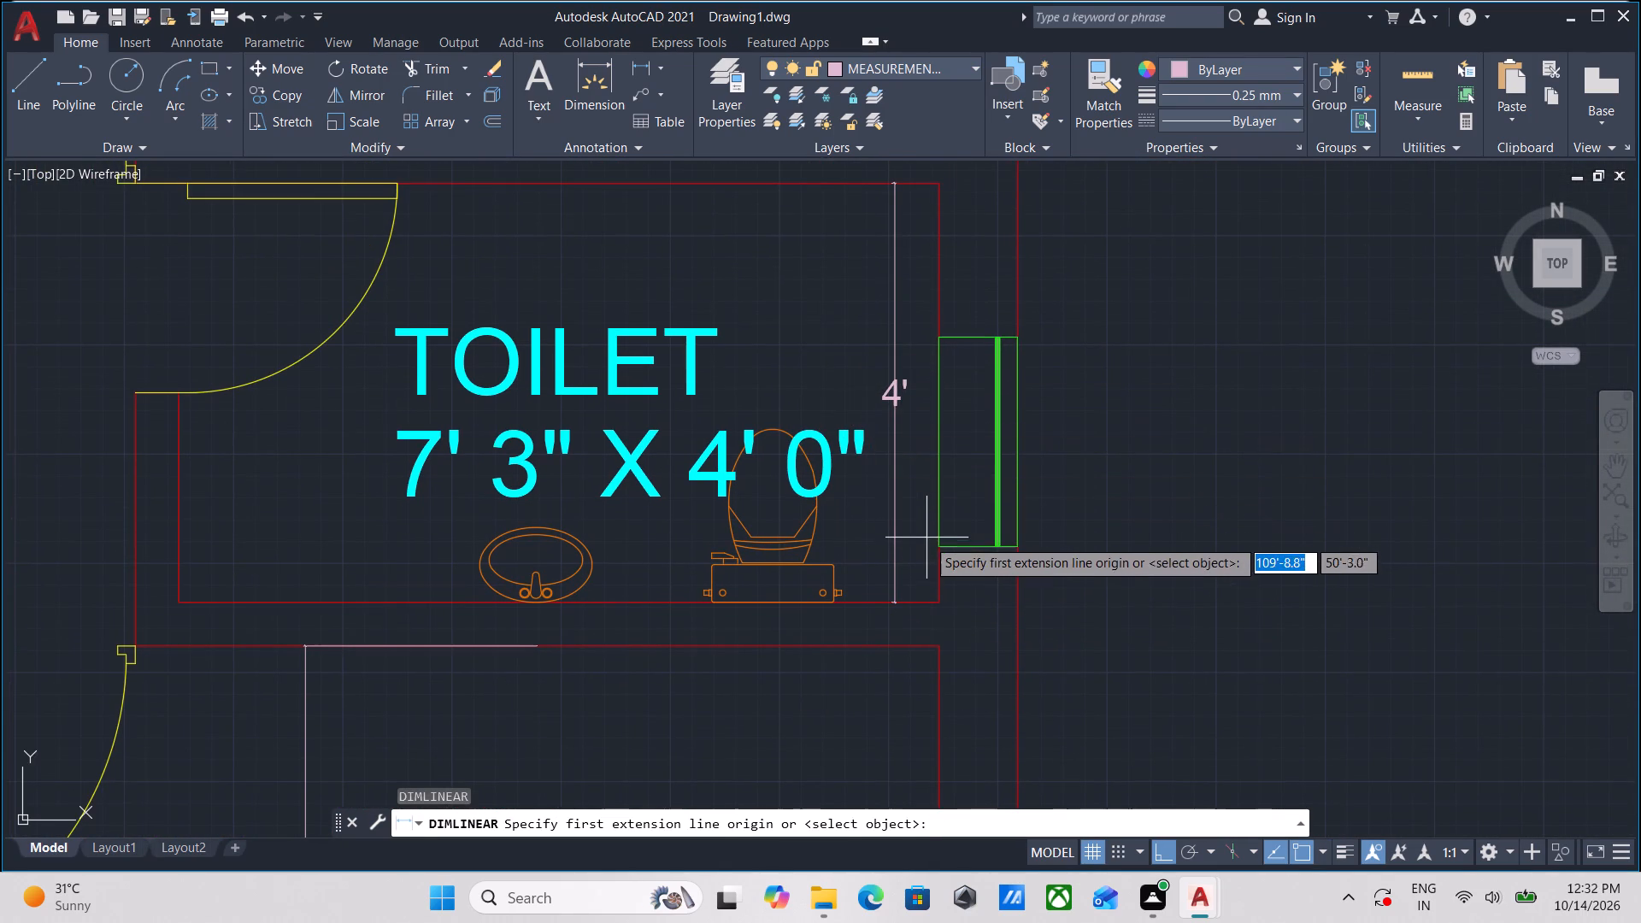
Dimension the horizontal width of the right plan's upper-flat toilet between its inner side walls, across the washbasin and WC.
{"action": "scroll", "coordinate": [938, 565], "scroll_direction": "up", "scroll_amount": 2}
{"action": "left_click", "coordinate": [938, 565]}
{"action": "scroll", "coordinate": [564, 533], "scroll_direction": "down", "scroll_amount": 1}
{"action": "middle_click_drag", "start_coordinate": [564, 533], "coordinate": [718, 505]}
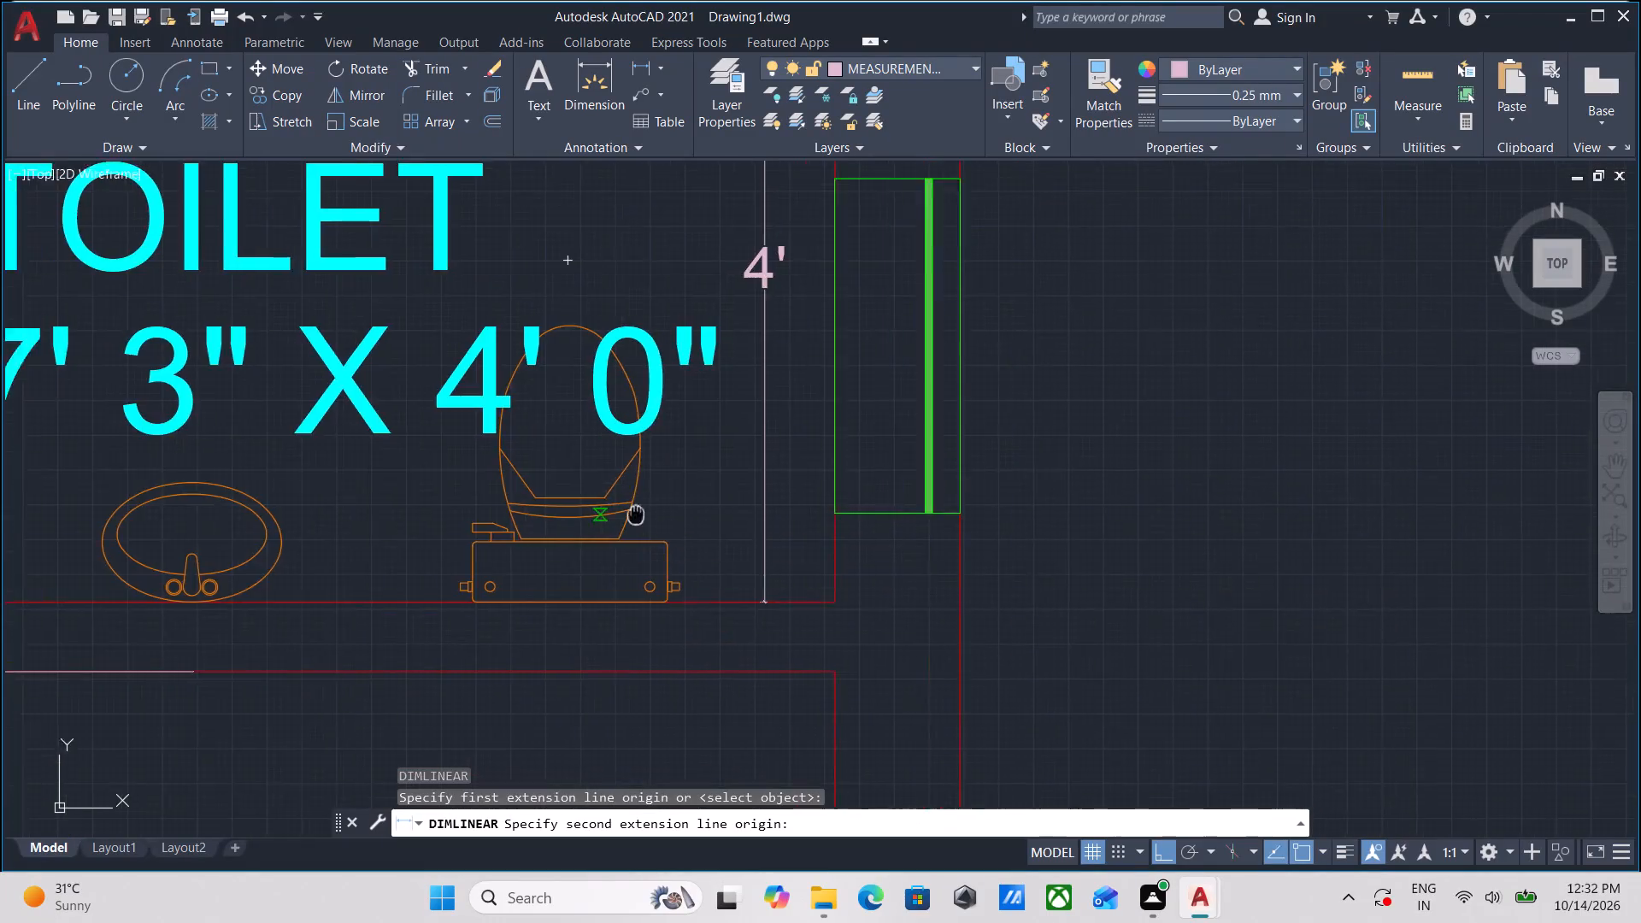
{"action": "middle_click_drag", "start_coordinate": [718, 505], "coordinate": [860, 474]}
{"action": "middle_click_drag", "start_coordinate": [396, 462], "coordinate": [863, 483]}
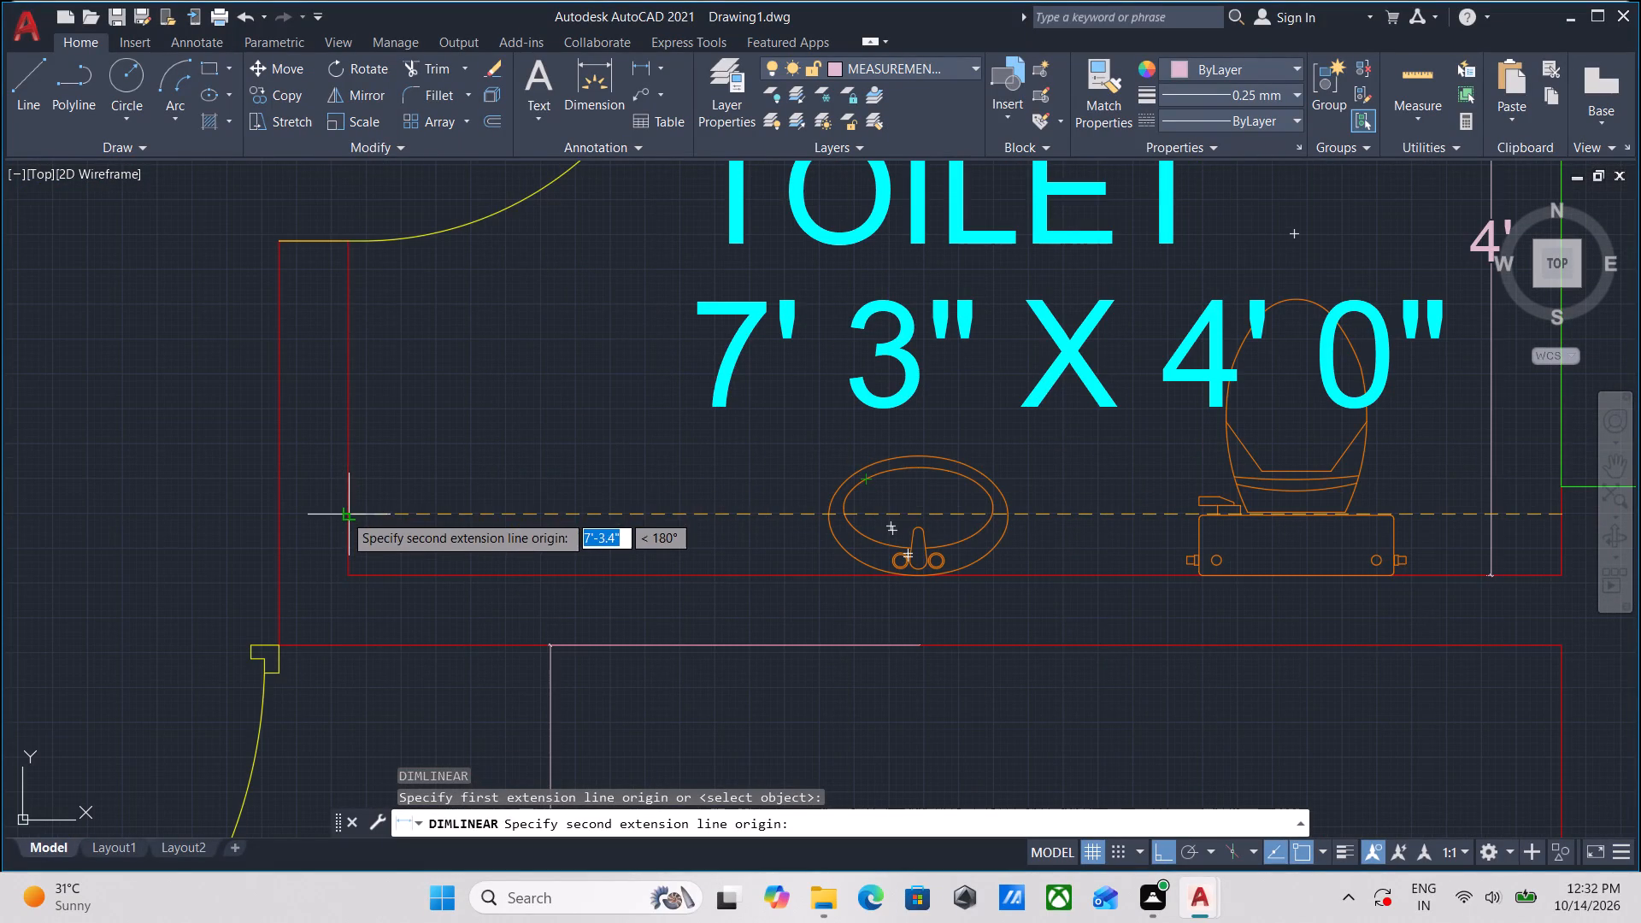
{"action": "left_click", "coordinate": [344, 514]}
{"action": "scroll", "coordinate": [494, 499], "scroll_direction": "down", "scroll_amount": 2}
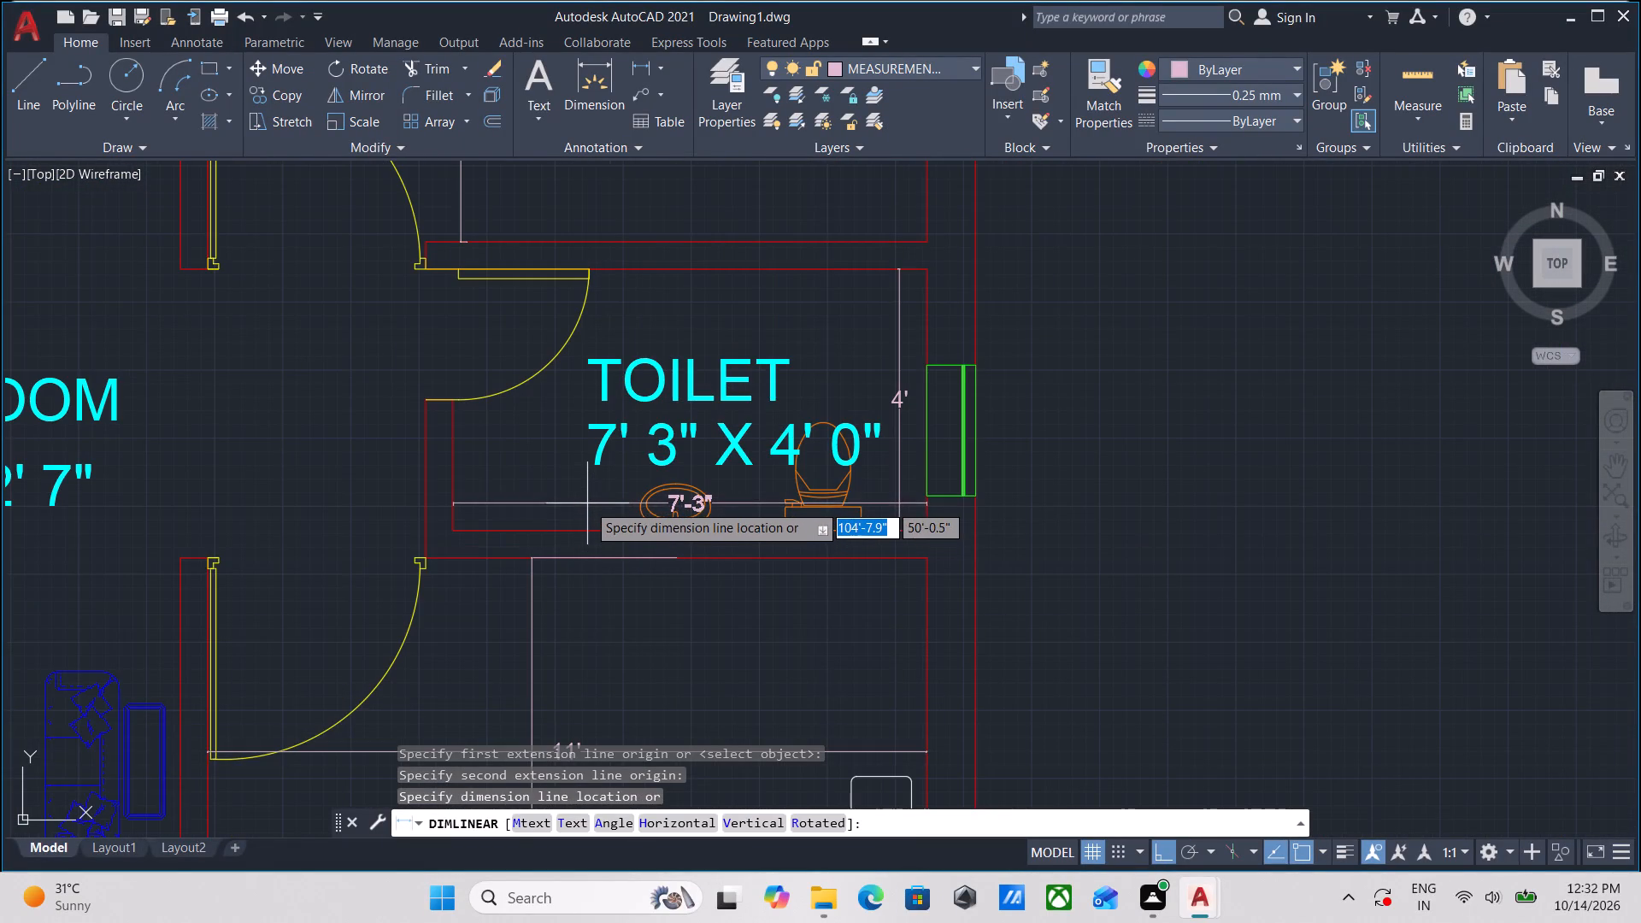
{"action": "left_click", "coordinate": [587, 509]}
Examine both floor plans, upper and lower flats, for rooms that still lack dimensions.
{"action": "scroll", "coordinate": [515, 464], "scroll_direction": "down", "scroll_amount": 1}
{"action": "middle_click_drag", "start_coordinate": [515, 464], "coordinate": [593, 506]}
{"action": "middle_click_drag", "start_coordinate": [525, 367], "coordinate": [618, 479]}
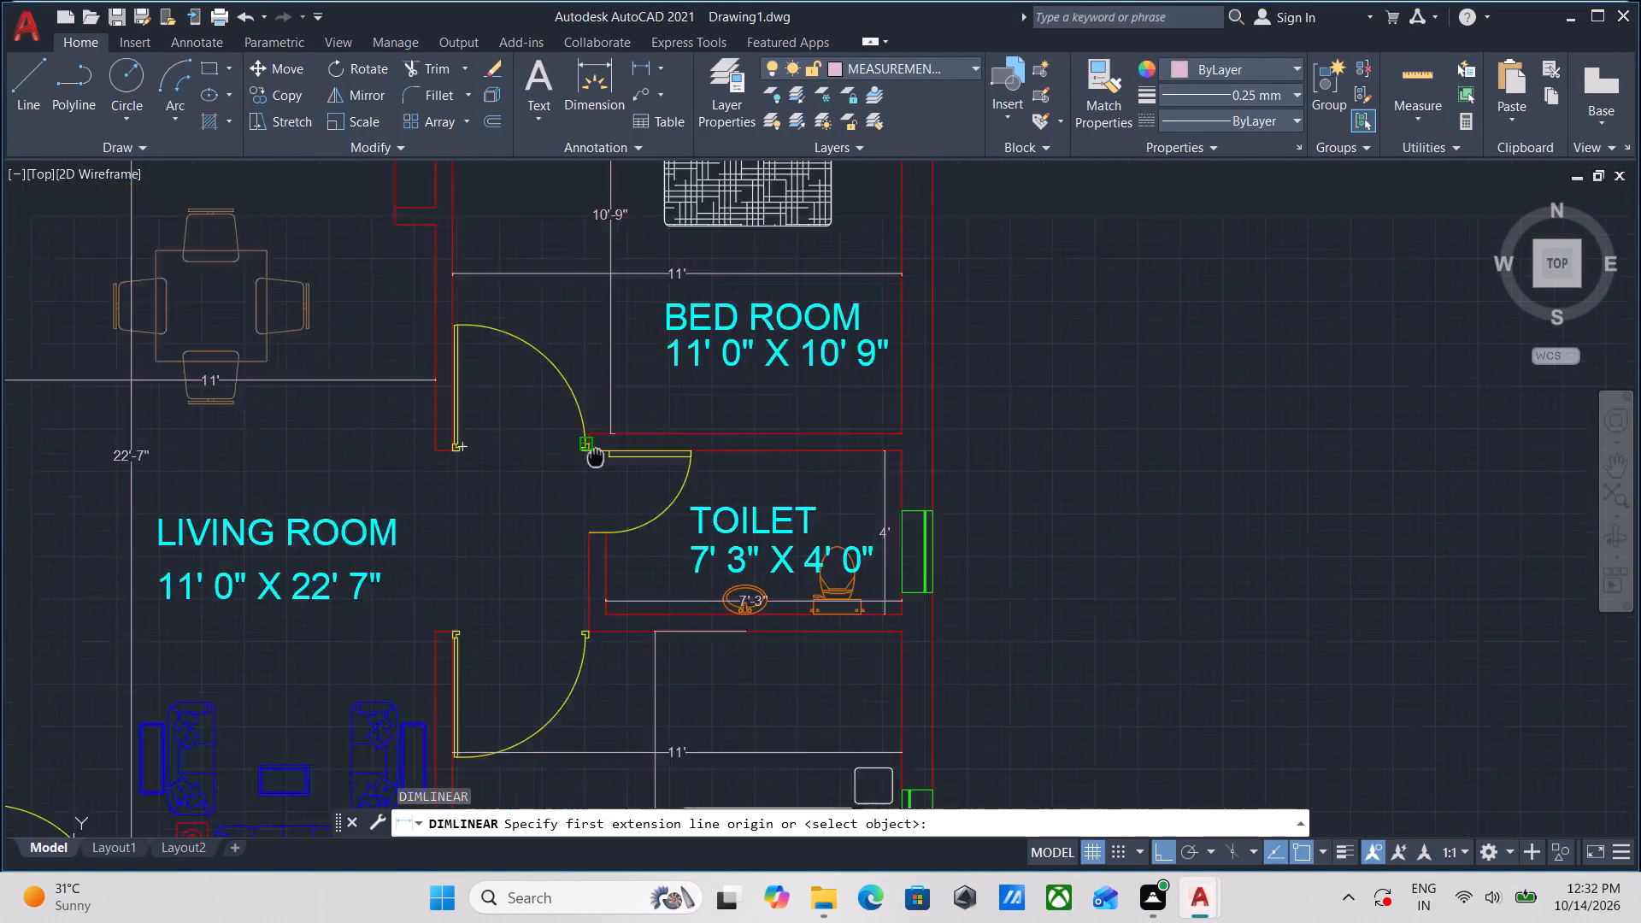
{"action": "middle_click_drag", "start_coordinate": [618, 479], "coordinate": [655, 499]}
{"action": "middle_click_drag", "start_coordinate": [787, 415], "coordinate": [947, 603]}
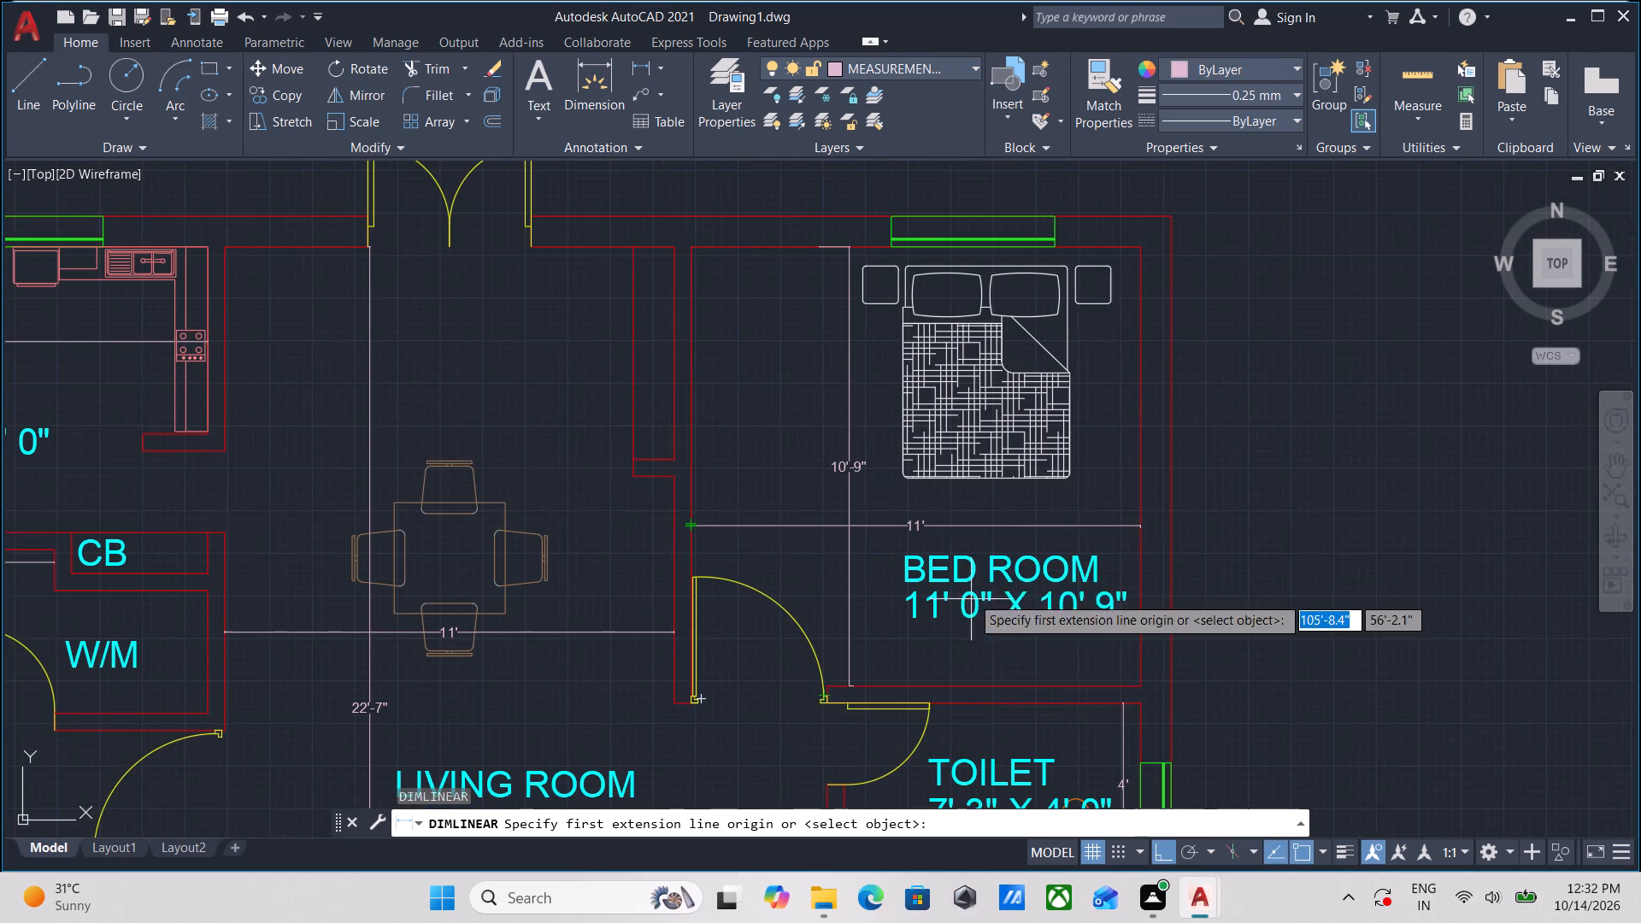
{"action": "scroll", "coordinate": [642, 509], "scroll_direction": "down", "scroll_amount": 2}
{"action": "middle_click_drag", "start_coordinate": [507, 462], "coordinate": [500, 417]}
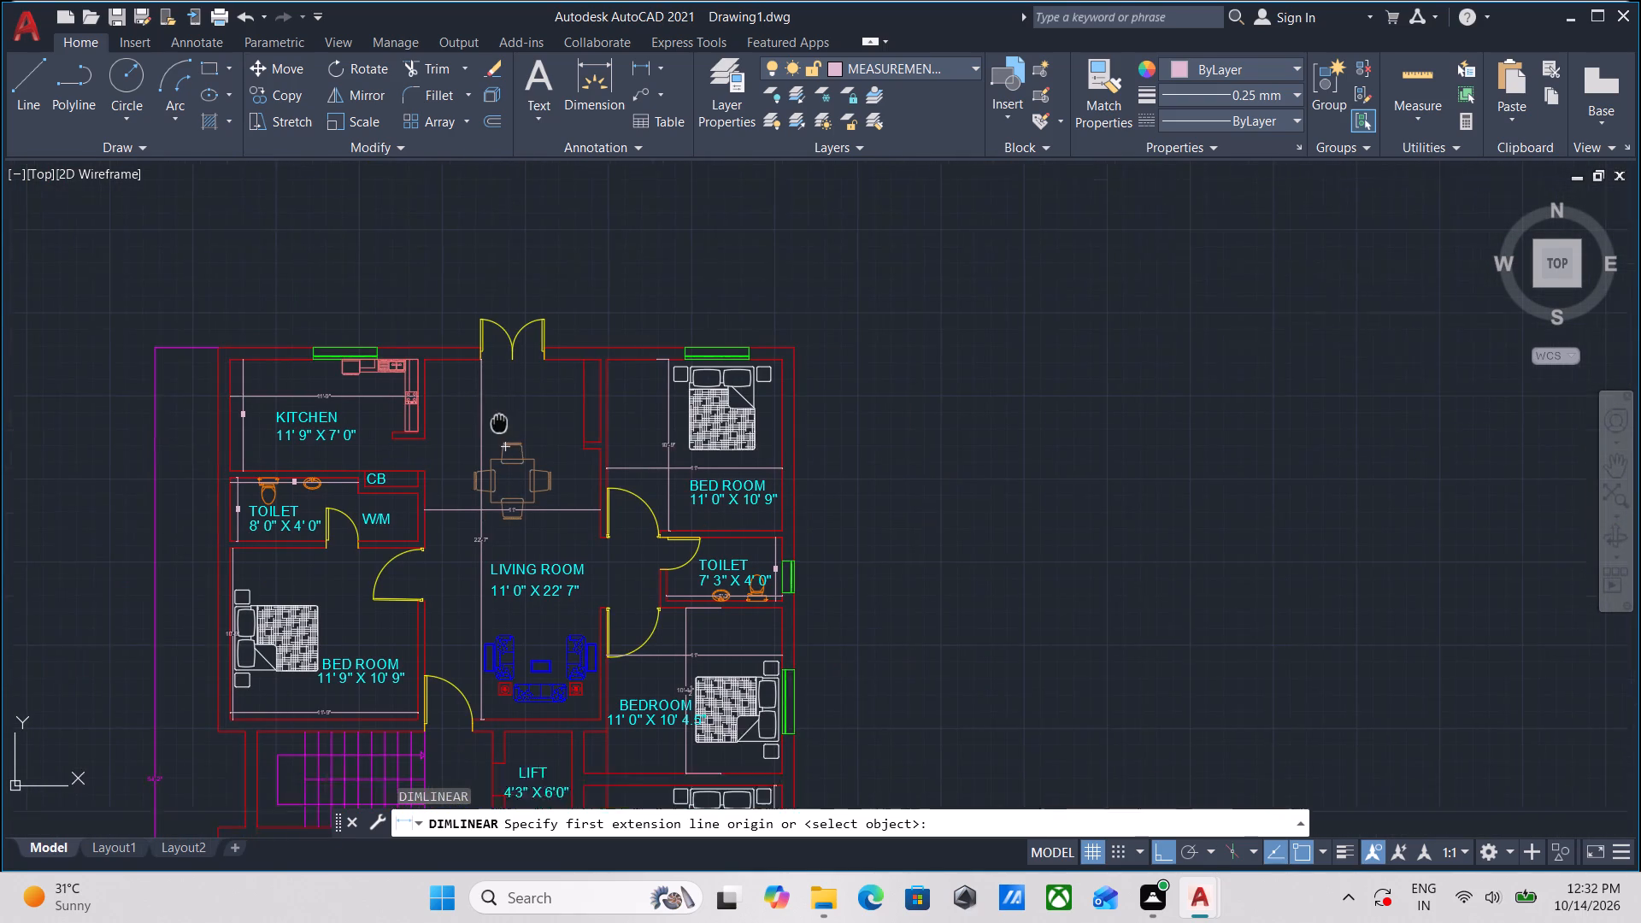
{"action": "middle_click_drag", "start_coordinate": [500, 417], "coordinate": [510, 388]}
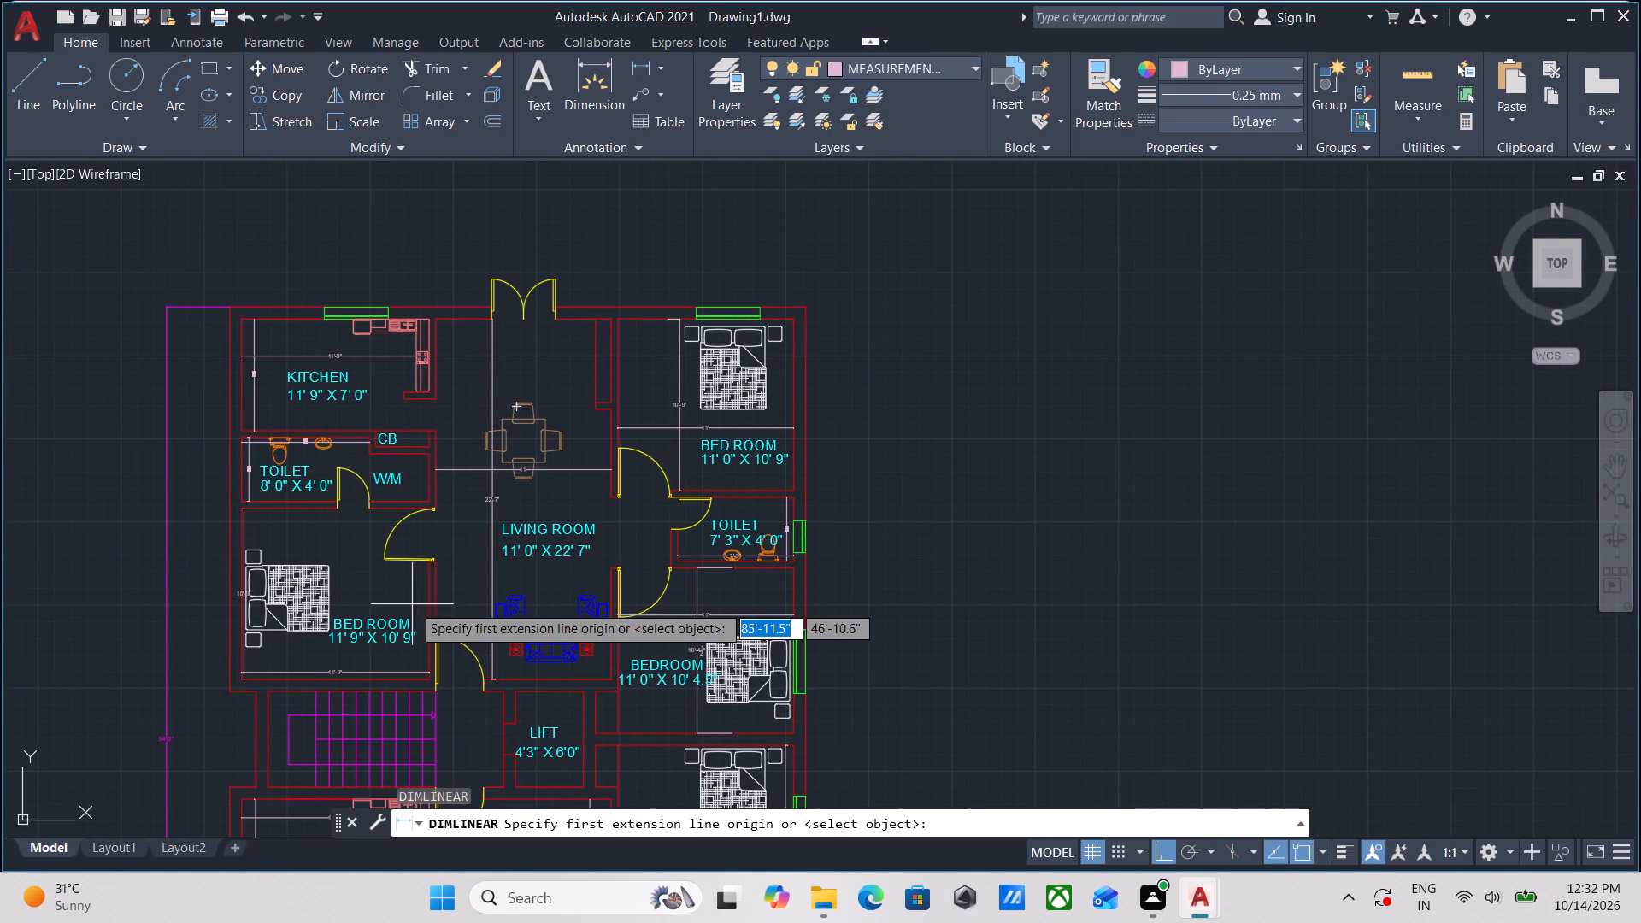
{"action": "middle_click_drag", "start_coordinate": [412, 604], "coordinate": [552, 291]}
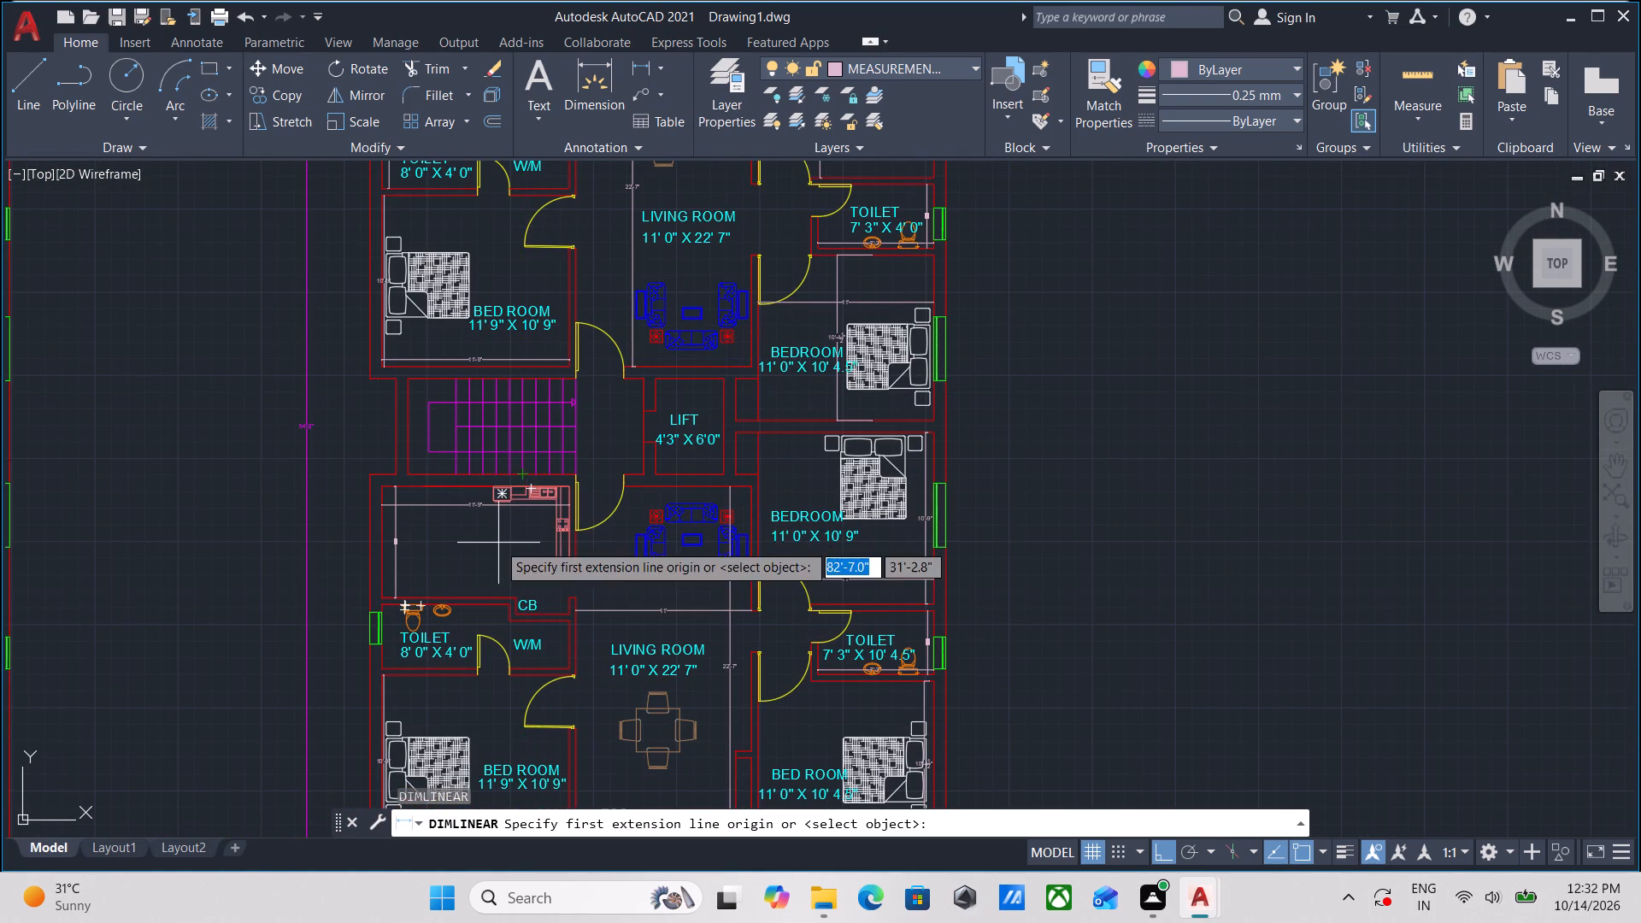
{"action": "middle_click_drag", "start_coordinate": [497, 543], "coordinate": [662, 257]}
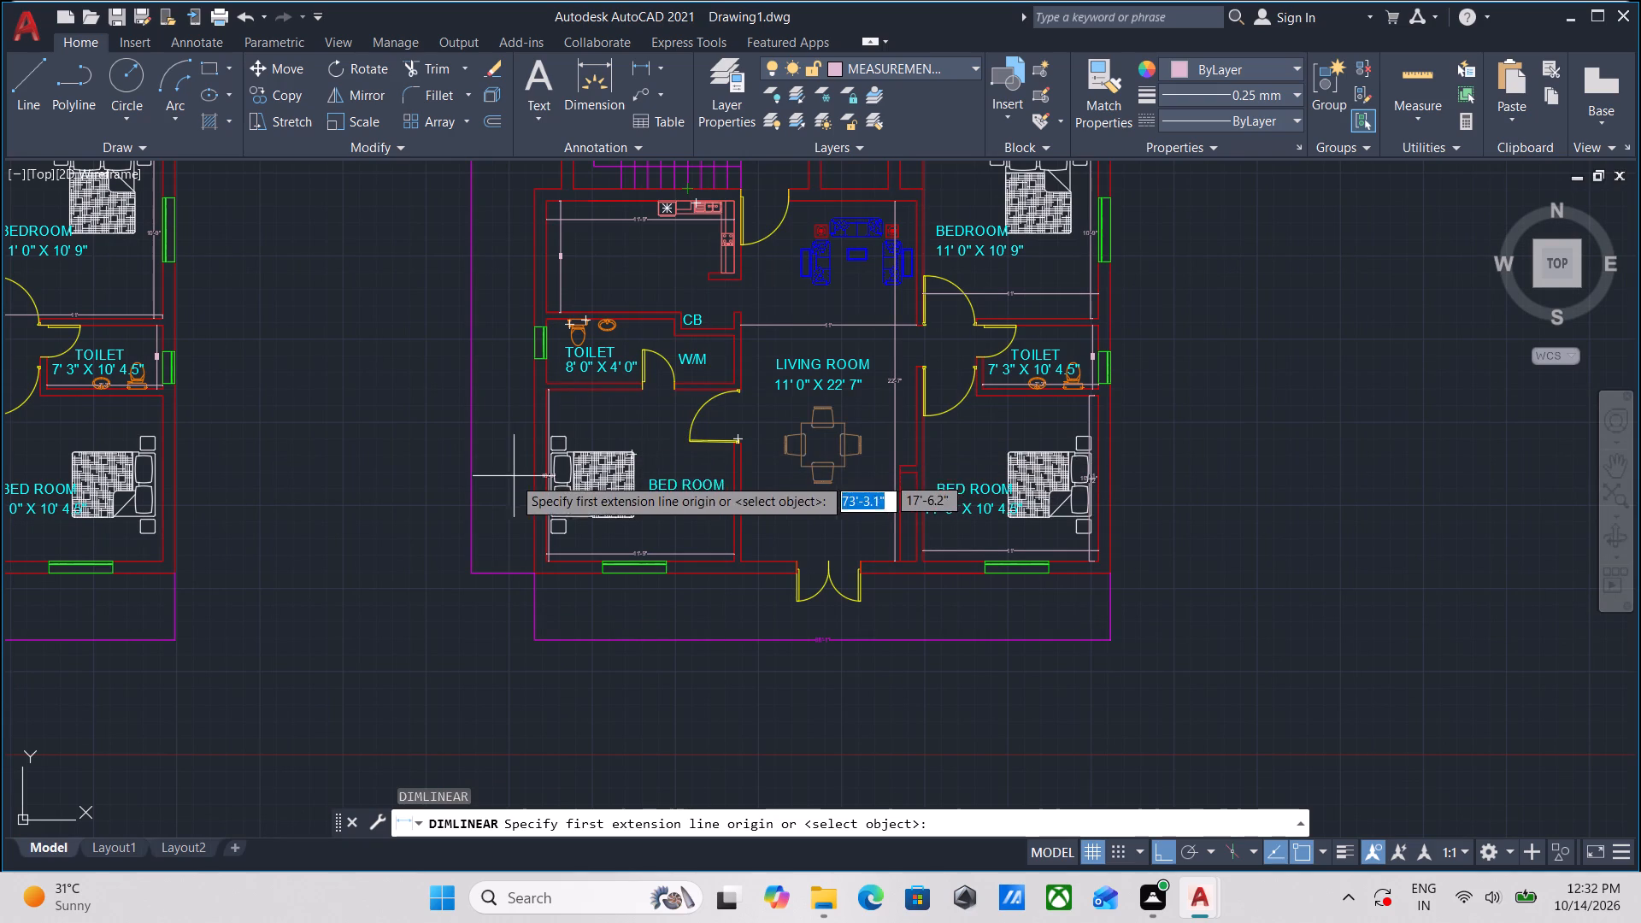
{"action": "middle_click_drag", "start_coordinate": [370, 471], "coordinate": [690, 686]}
{"action": "middle_click_drag", "start_coordinate": [673, 534], "coordinate": [832, 526]}
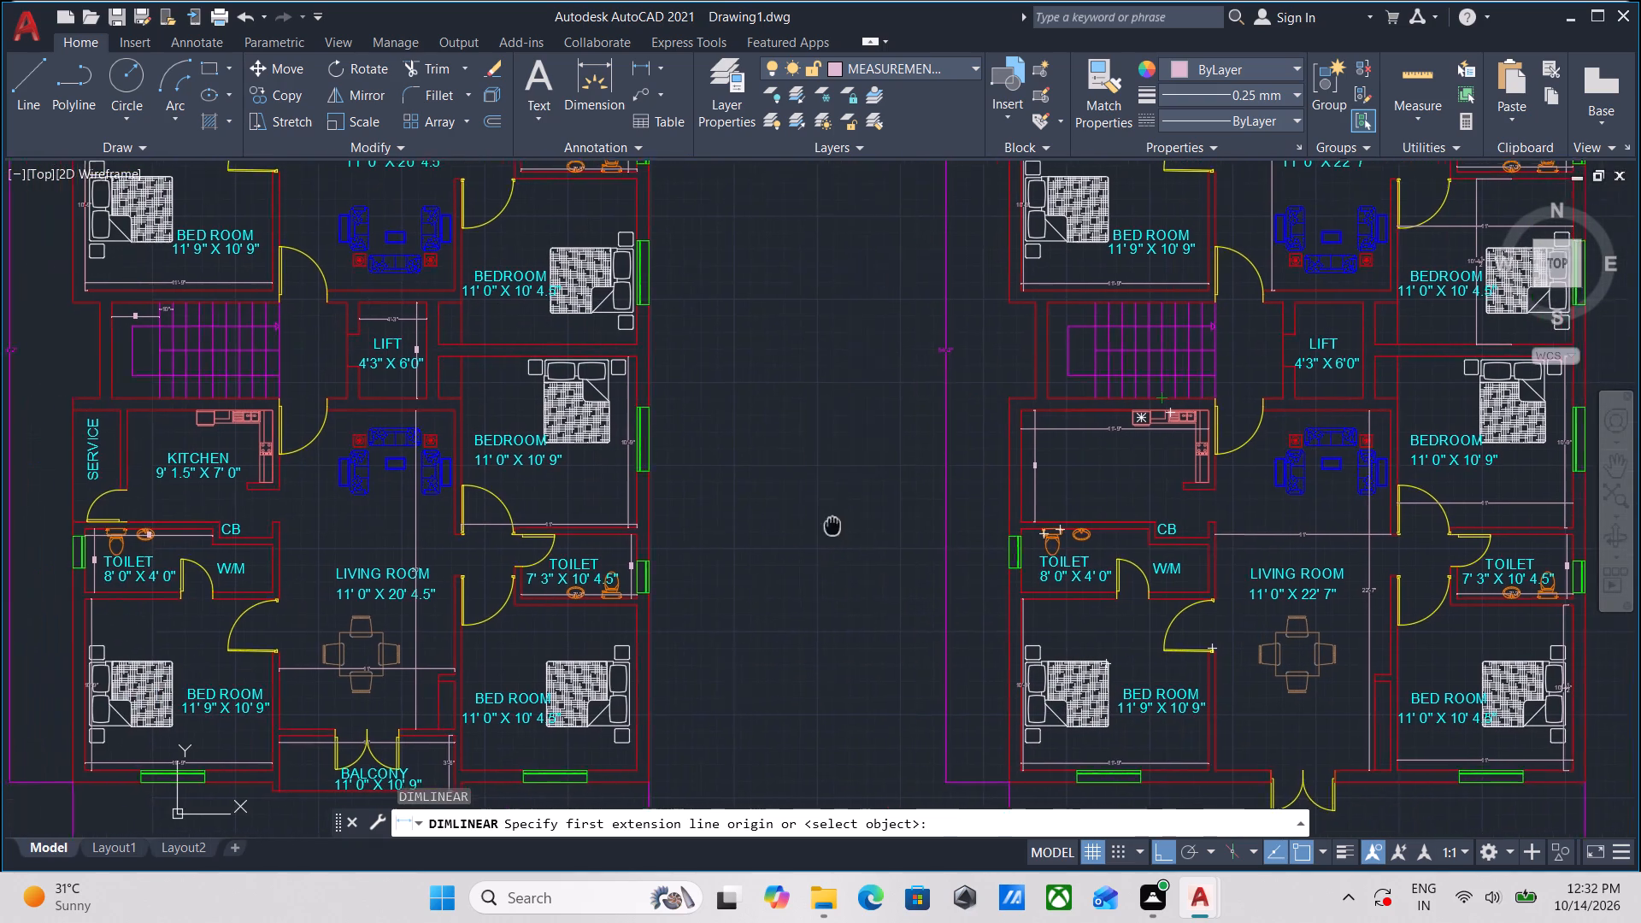
{"action": "middle_click_drag", "start_coordinate": [835, 524], "coordinate": [1065, 624]}
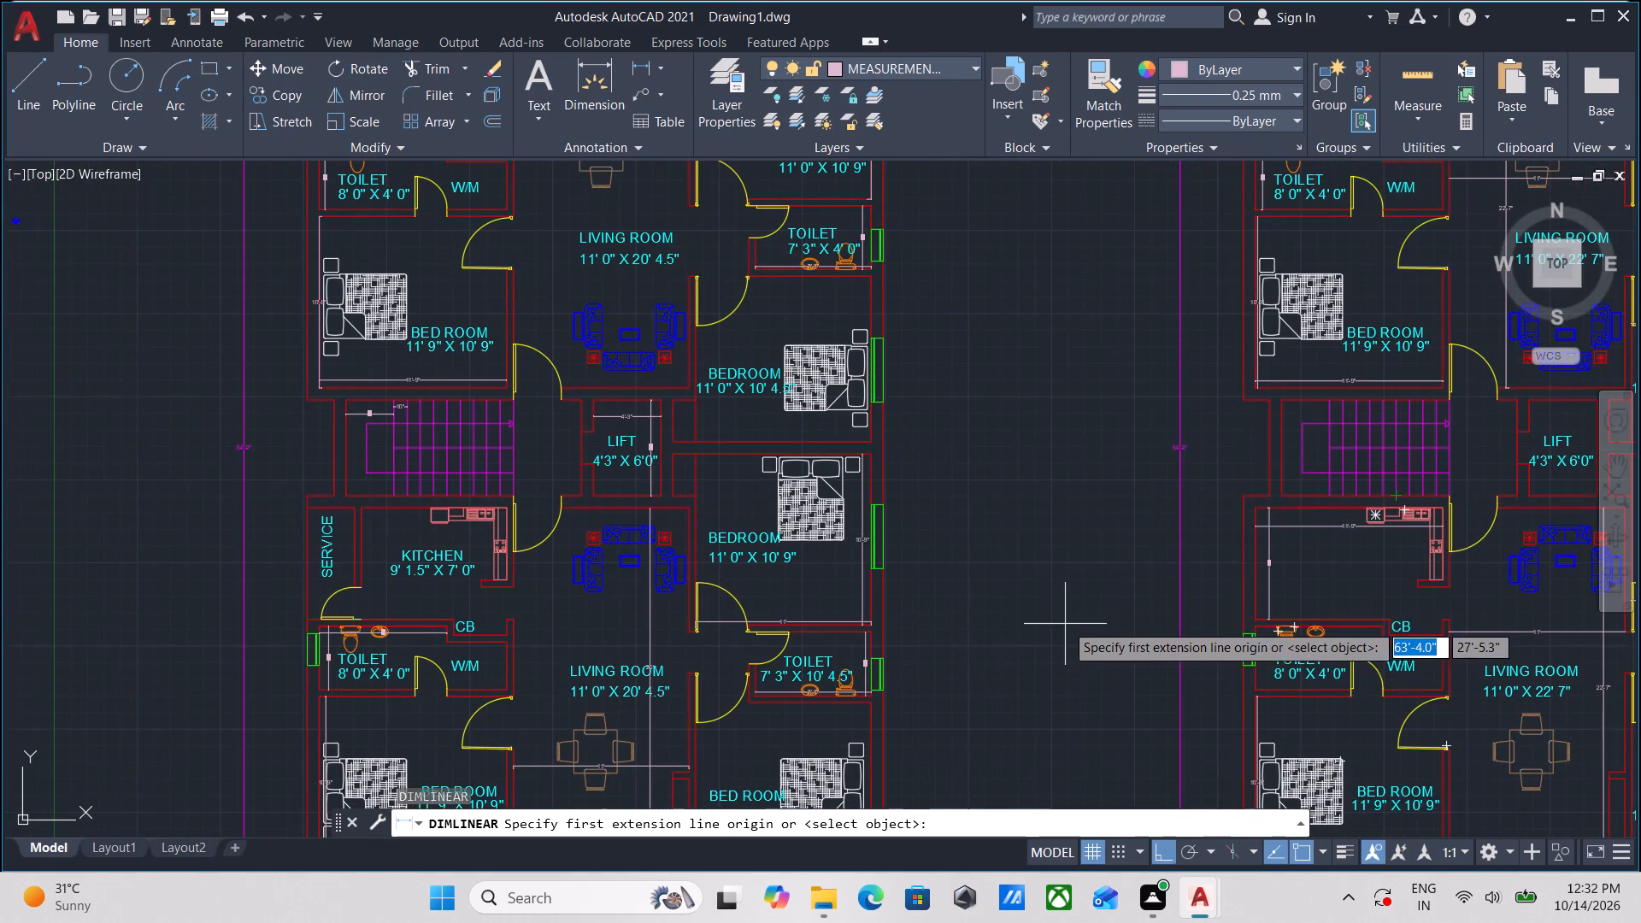
{"action": "scroll", "coordinate": [834, 561], "scroll_direction": "up", "scroll_amount": 1}
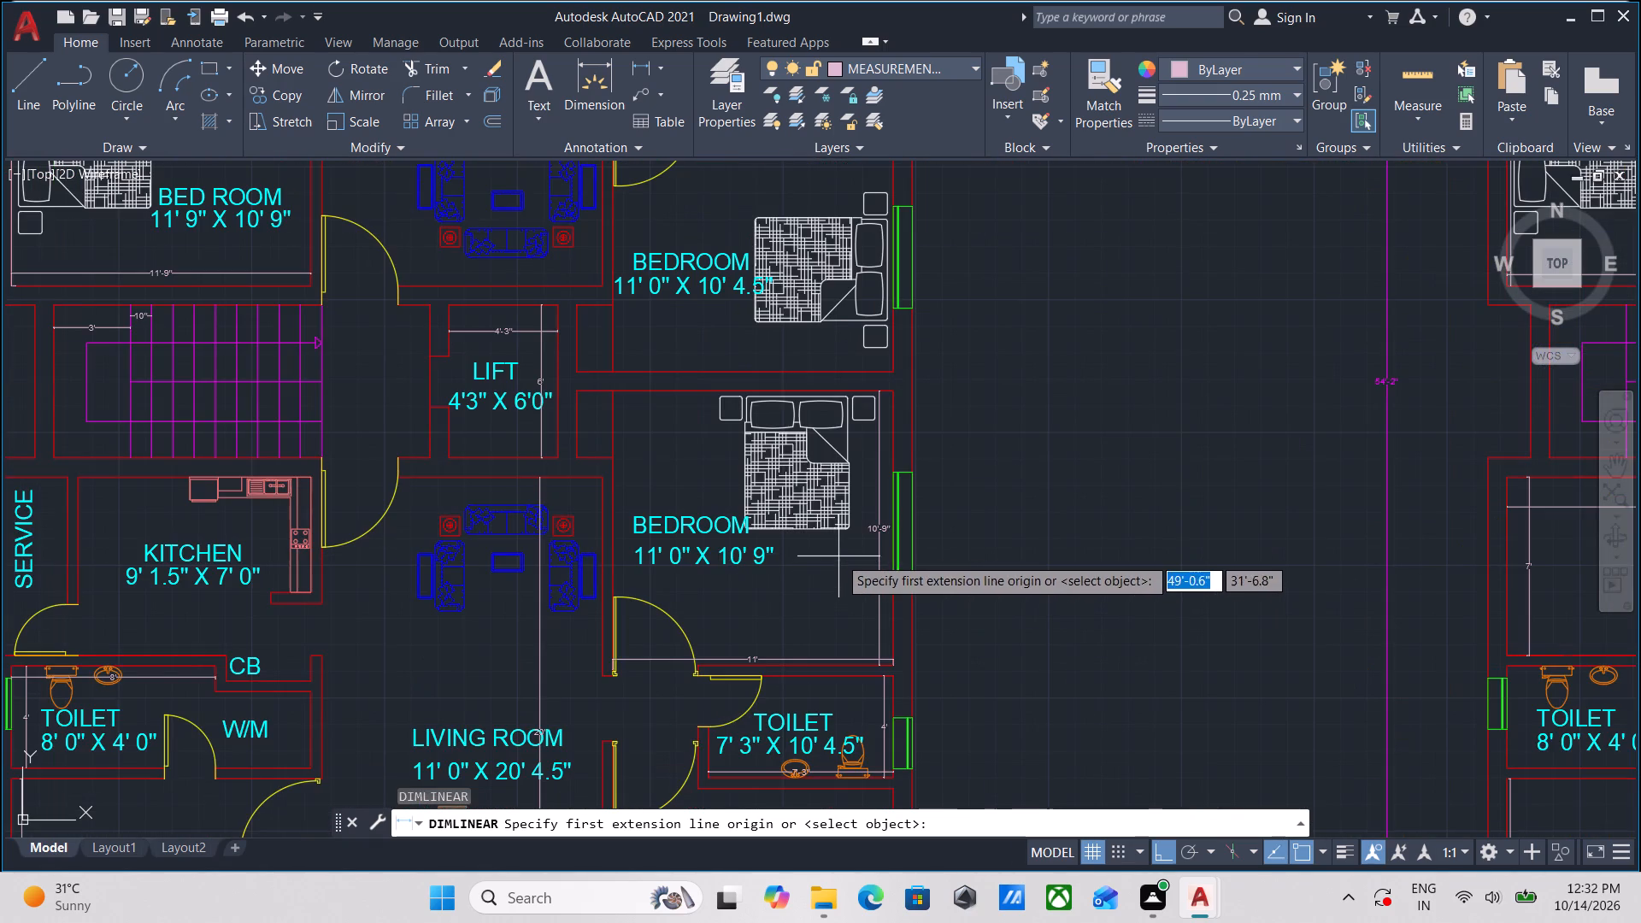
{"action": "scroll", "coordinate": [838, 556], "scroll_direction": "down", "scroll_amount": 1}
{"action": "middle_click_drag", "start_coordinate": [875, 575], "coordinate": [895, 482]}
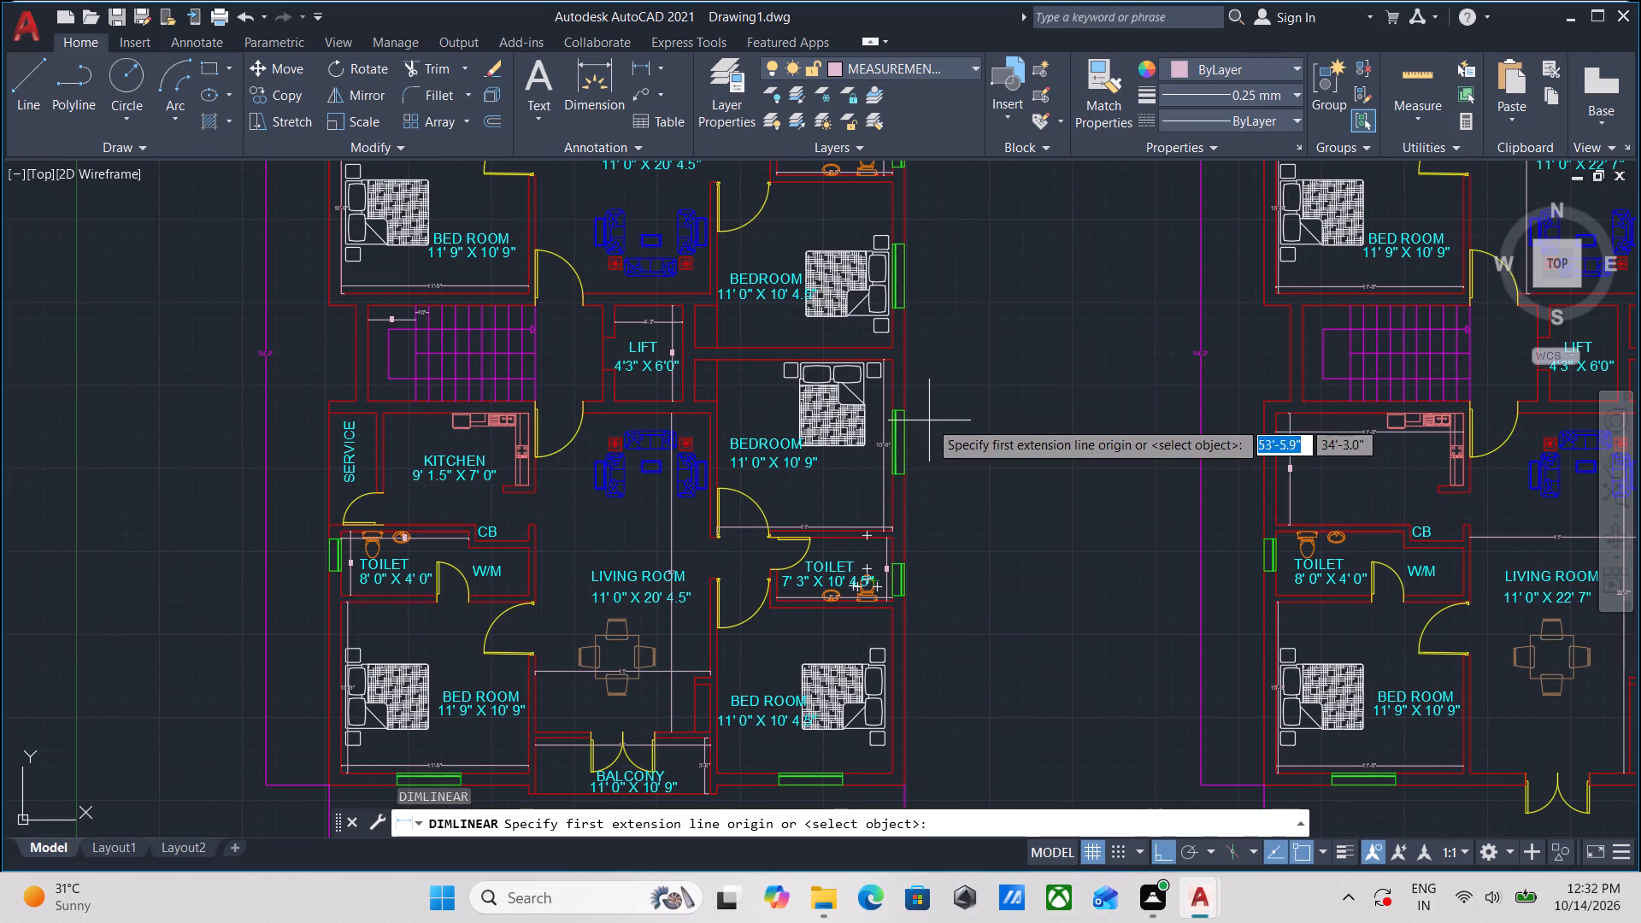
Dimension the vertical depth of the left plan's lower-flat bedroom beside the balcony, placing the dimension line between the bed and outer wall.
{"action": "scroll", "coordinate": [922, 730], "scroll_direction": "up", "scroll_amount": 2}
{"action": "scroll", "coordinate": [795, 481], "scroll_direction": "up", "scroll_amount": 3}
{"action": "scroll", "coordinate": [847, 379], "scroll_direction": "down", "scroll_amount": 1}
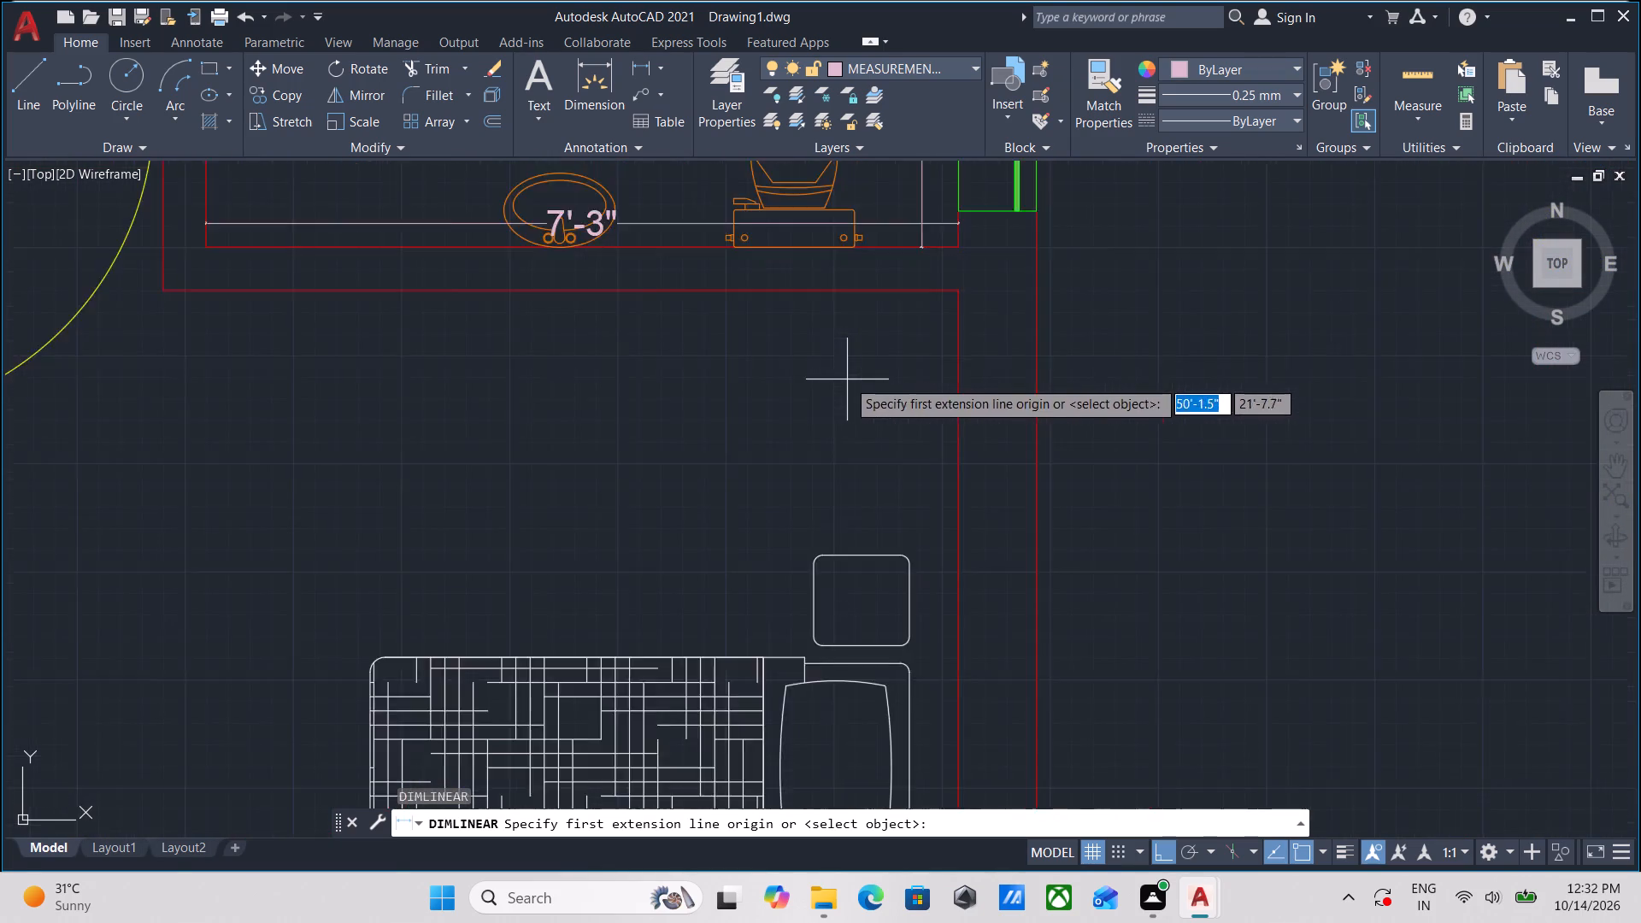
{"action": "middle_click_drag", "start_coordinate": [845, 383], "coordinate": [779, 445]}
{"action": "left_click", "coordinate": [844, 356]}
{"action": "middle_click_drag", "start_coordinate": [850, 579], "coordinate": [832, 379]}
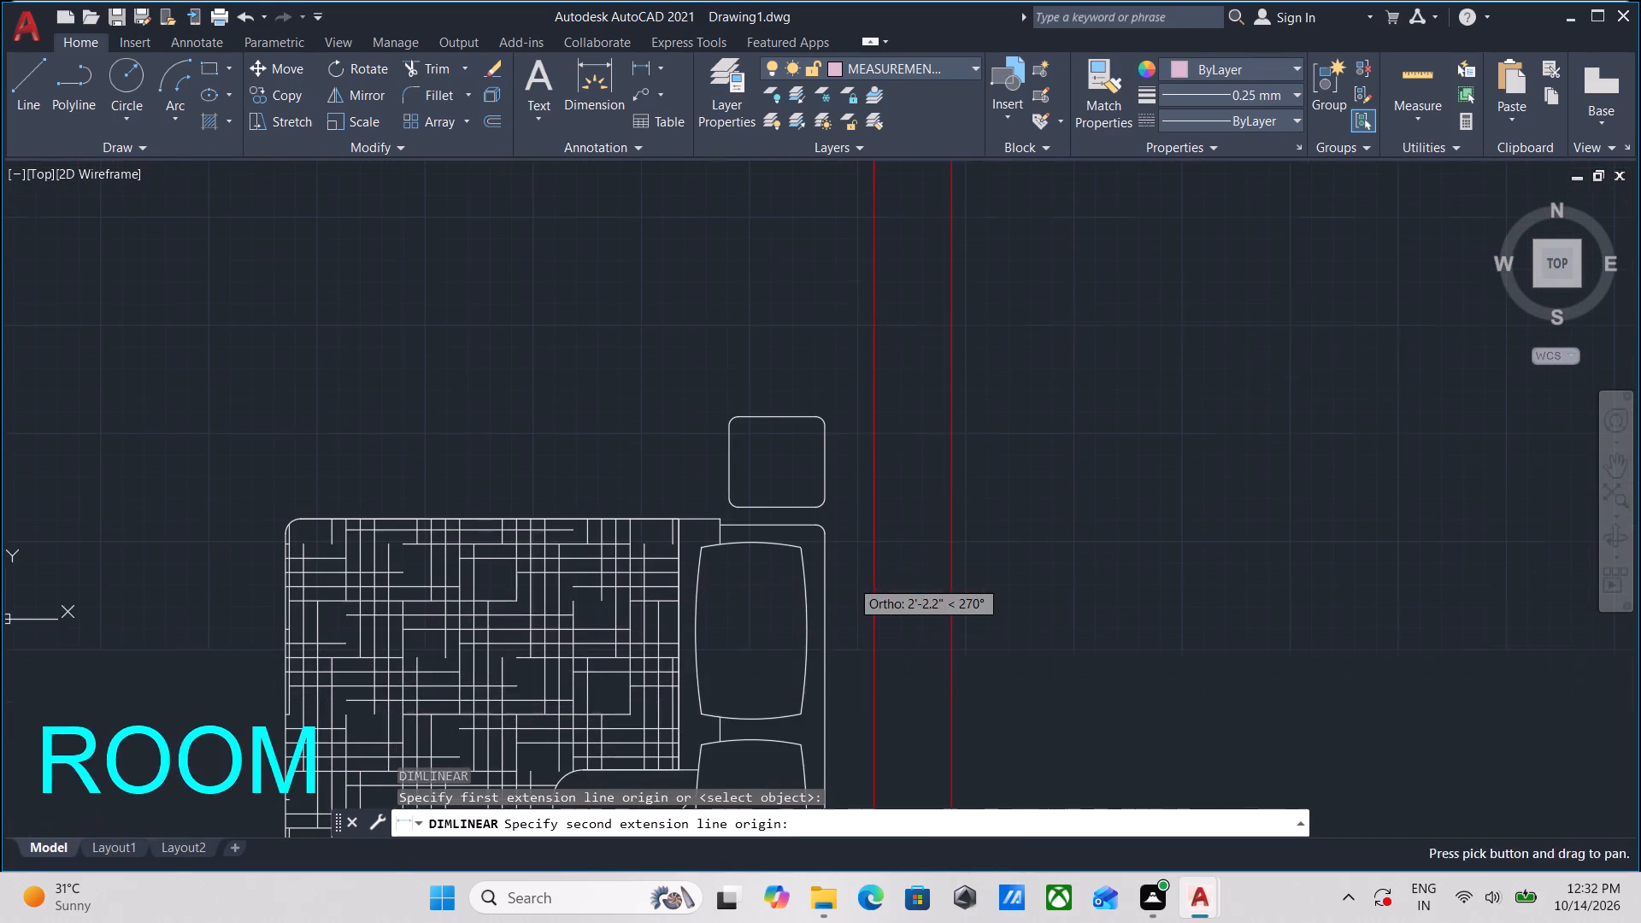
{"action": "middle_click_drag", "start_coordinate": [838, 650], "coordinate": [815, 316]}
{"action": "scroll", "coordinate": [784, 667], "scroll_direction": "down", "scroll_amount": 2}
{"action": "middle_click_drag", "start_coordinate": [785, 645], "coordinate": [816, 275]}
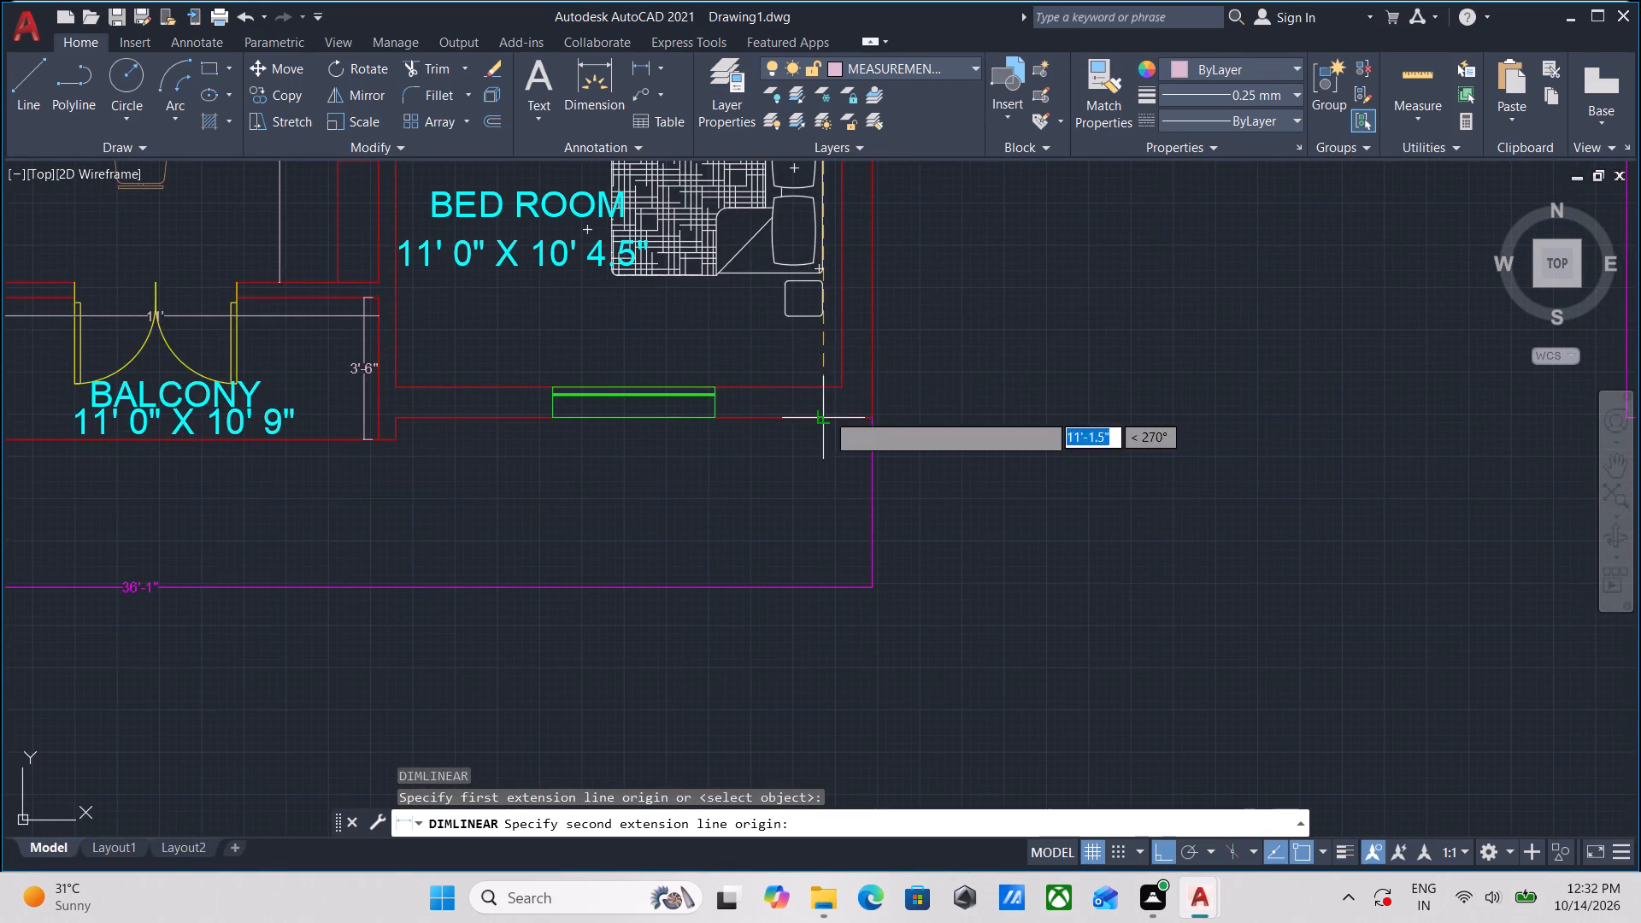
{"action": "scroll", "coordinate": [815, 366], "scroll_direction": "up", "scroll_amount": 2}
{"action": "left_click", "coordinate": [828, 420]}
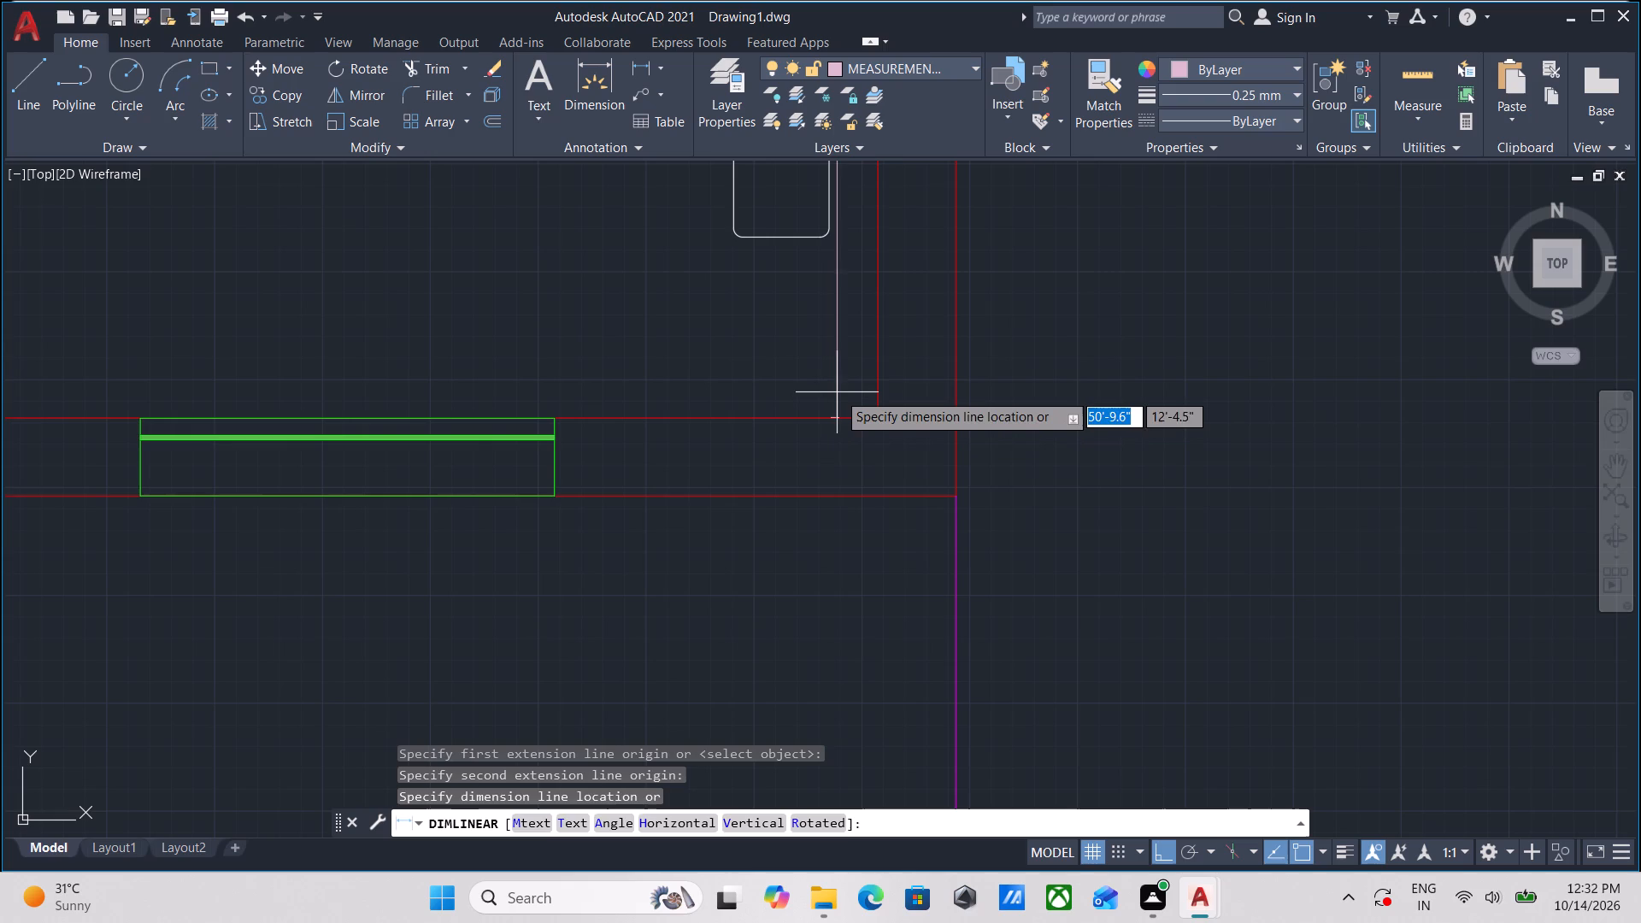
{"action": "left_click", "coordinate": [840, 385]}
Dimension the horizontal width of that lower-flat bedroom between its inner side walls, just above the window in the bottom wall.
{"action": "scroll", "coordinate": [840, 385], "scroll_direction": "down", "scroll_amount": 3}
{"action": "middle_click_drag", "start_coordinate": [775, 361], "coordinate": [798, 349]}
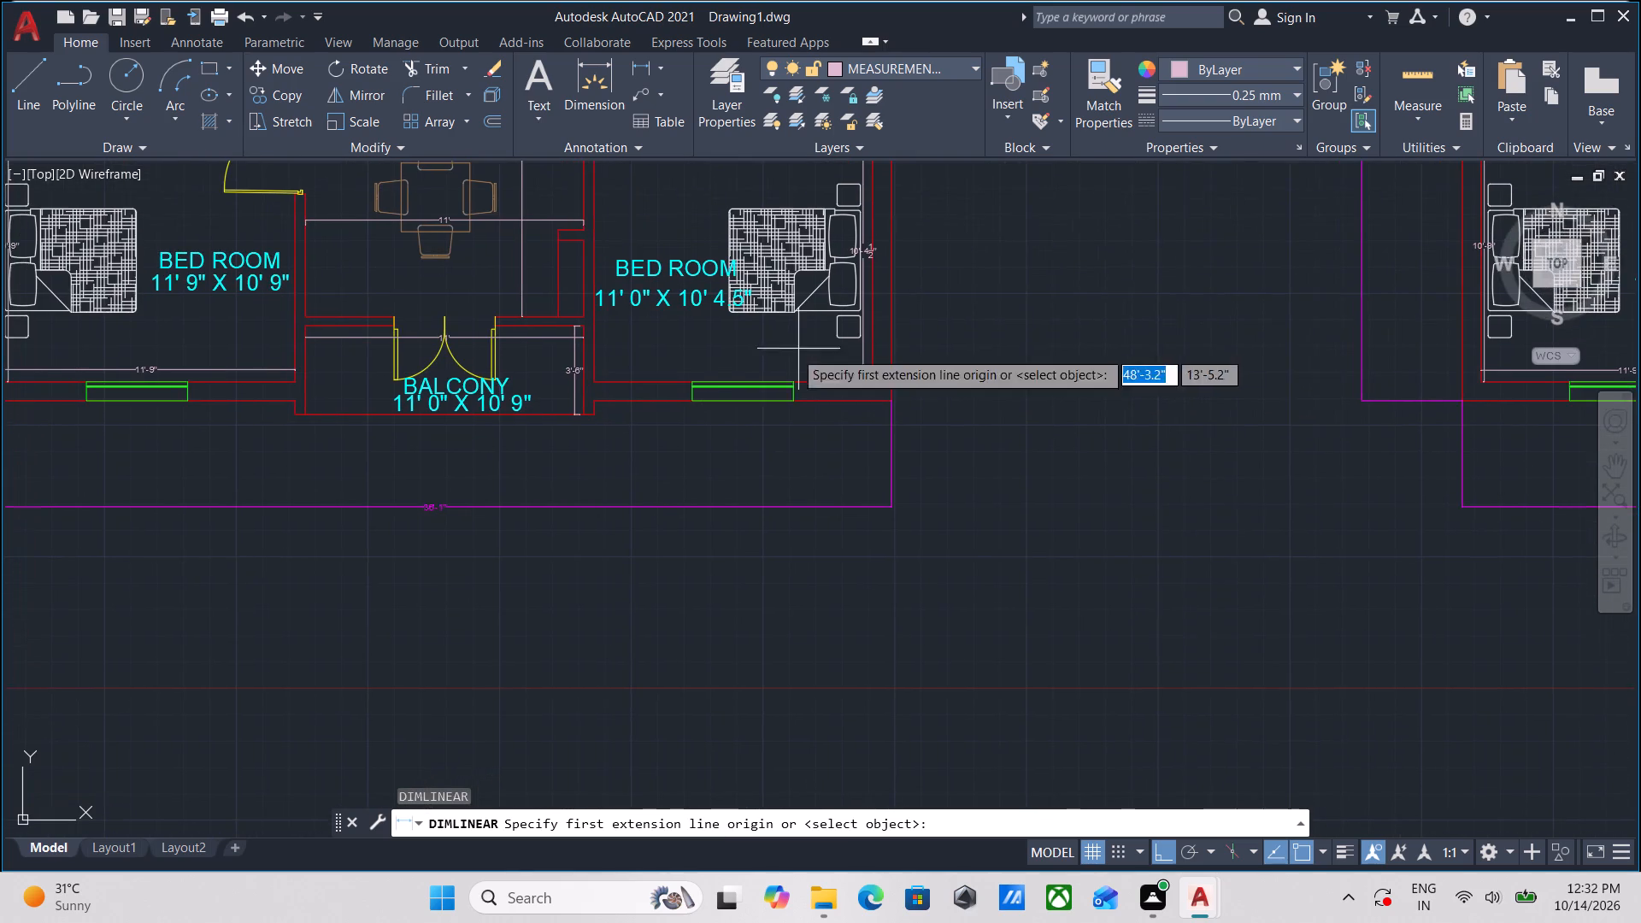
{"action": "scroll", "coordinate": [605, 367], "scroll_direction": "up", "scroll_amount": 3}
{"action": "left_click", "coordinate": [585, 364]}
{"action": "middle_click_drag", "start_coordinate": [832, 356], "coordinate": [473, 393]}
{"action": "scroll", "coordinate": [881, 398], "scroll_direction": "down", "scroll_amount": 1}
{"action": "middle_click_drag", "start_coordinate": [881, 398], "coordinate": [568, 450]}
{"action": "scroll", "coordinate": [862, 439], "scroll_direction": "up", "scroll_amount": 2}
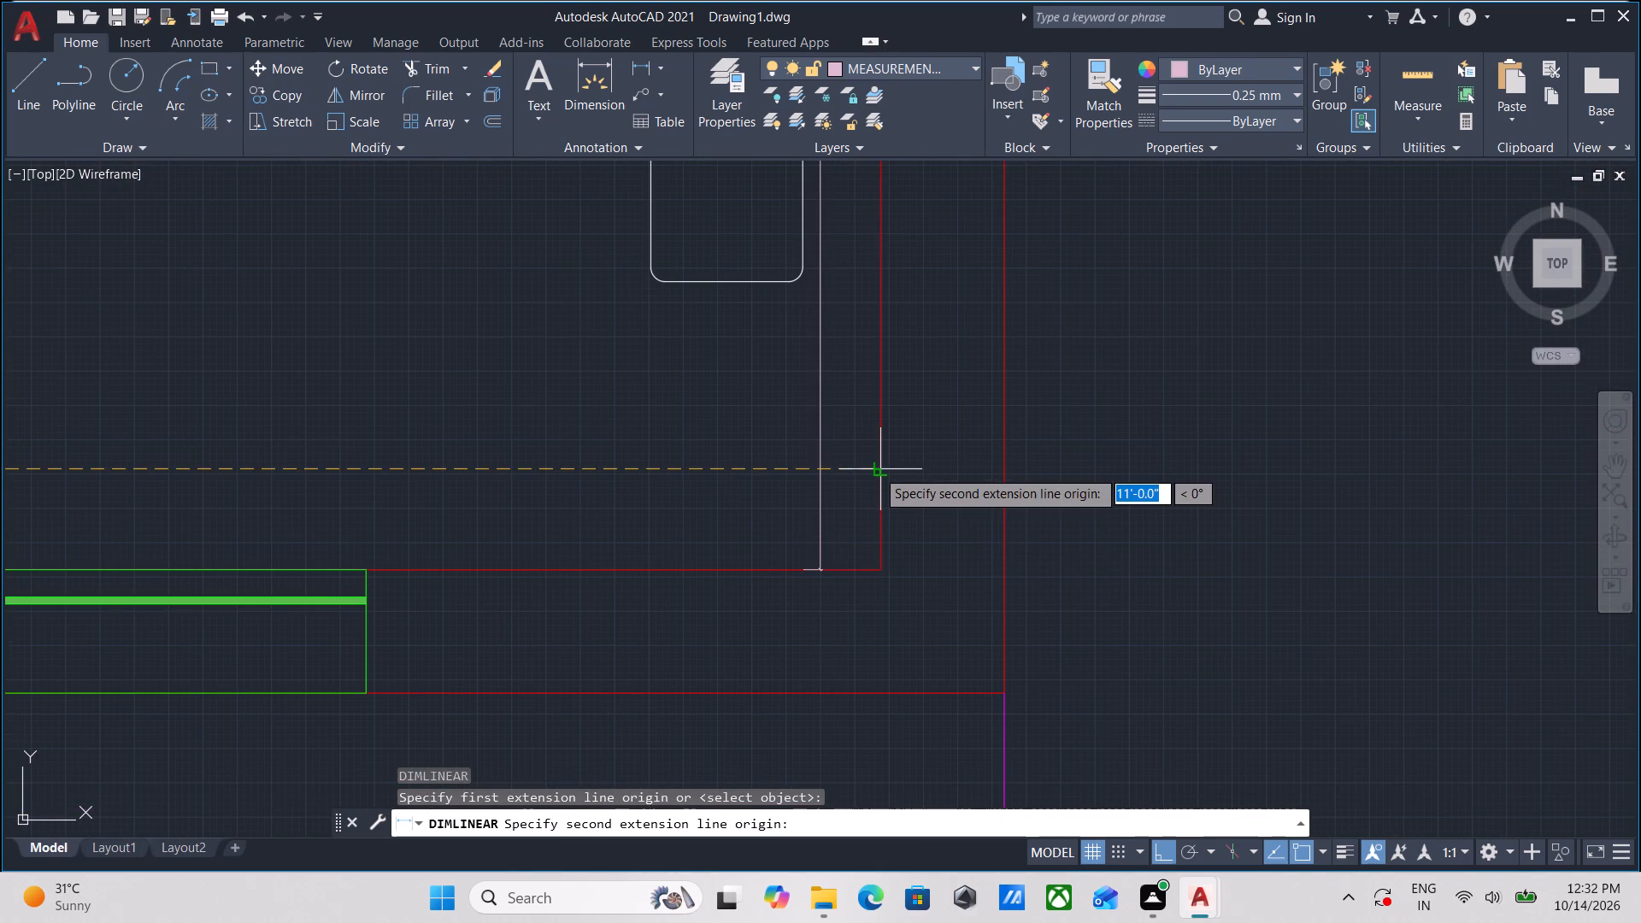
{"action": "left_click", "coordinate": [876, 469]}
{"action": "scroll", "coordinate": [691, 472], "scroll_direction": "down", "scroll_amount": 1}
{"action": "middle_click_drag", "start_coordinate": [691, 472], "coordinate": [974, 473]}
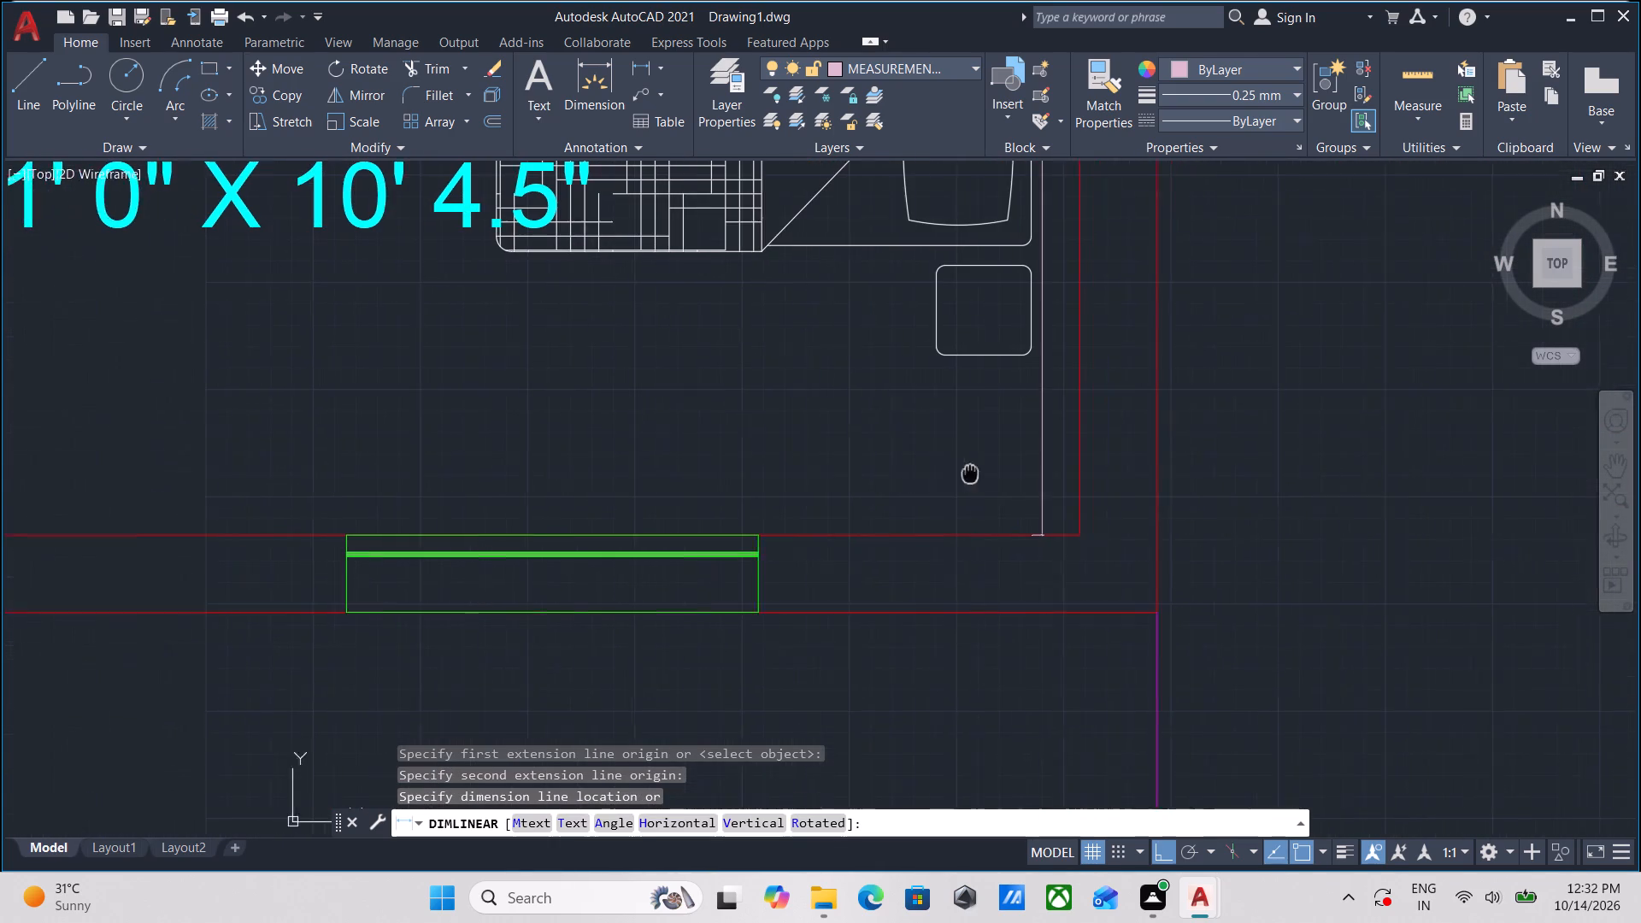
{"action": "middle_click_drag", "start_coordinate": [974, 473], "coordinate": [977, 473]}
{"action": "left_click", "coordinate": [840, 473]}
Dimension the vertical depth of the left plan's upper-flat bedroom labelled 11' 0" X 10' 4.5", placing the line between the door swing and bed.
{"action": "scroll", "coordinate": [766, 452], "scroll_direction": "down", "scroll_amount": 3}
{"action": "middle_click_drag", "start_coordinate": [766, 453], "coordinate": [815, 552]}
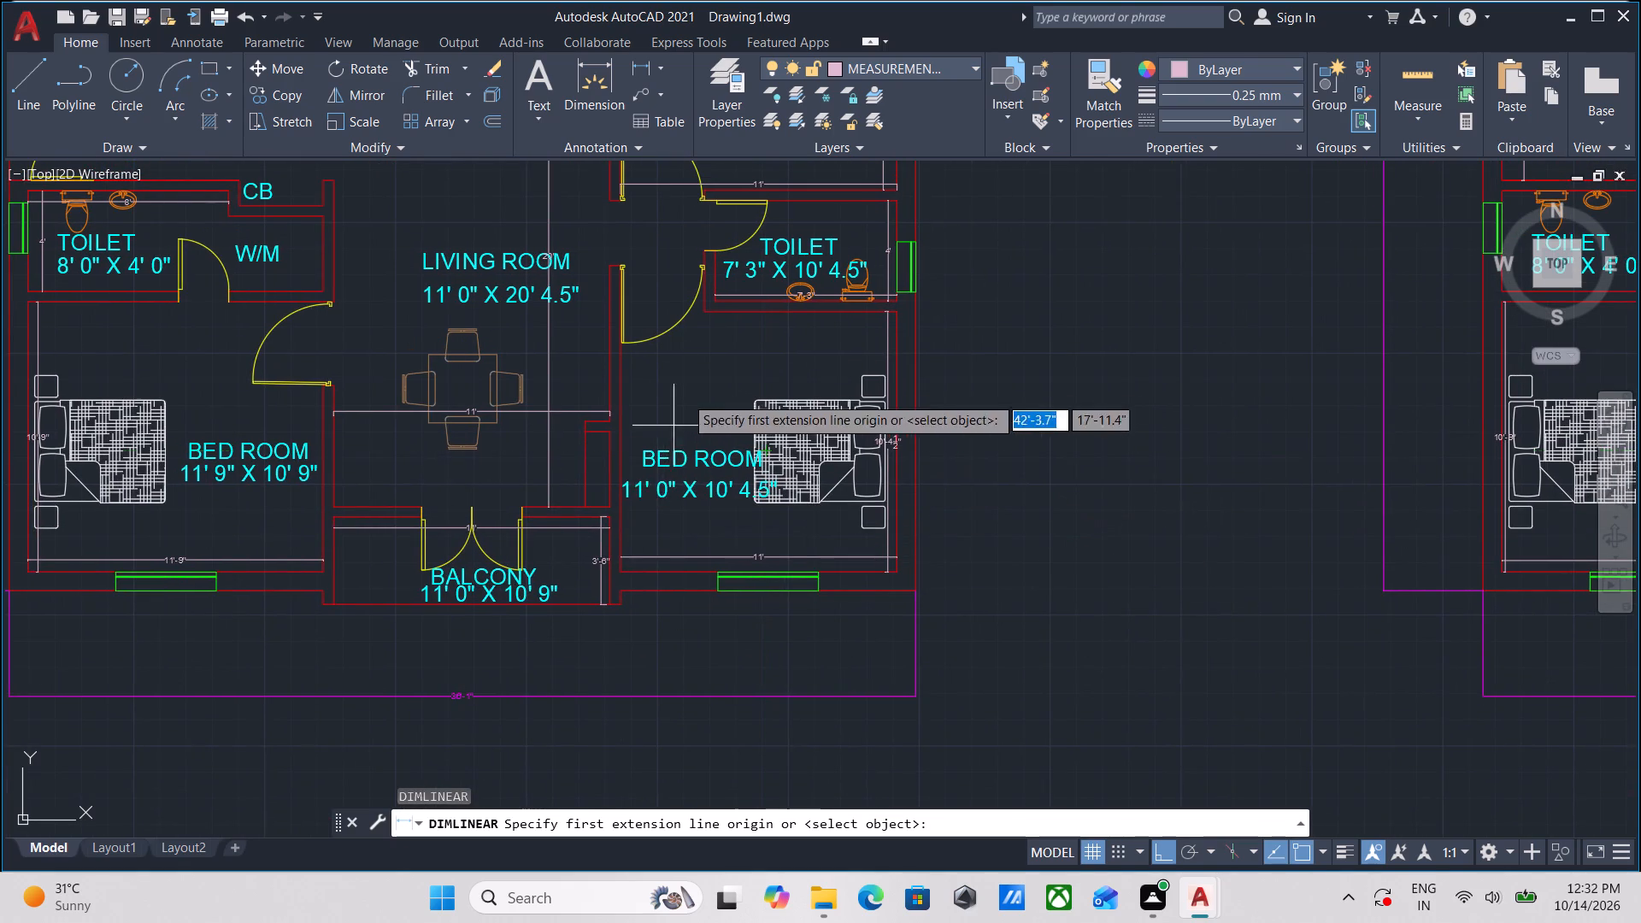
{"action": "middle_click_drag", "start_coordinate": [692, 385], "coordinate": [697, 489]}
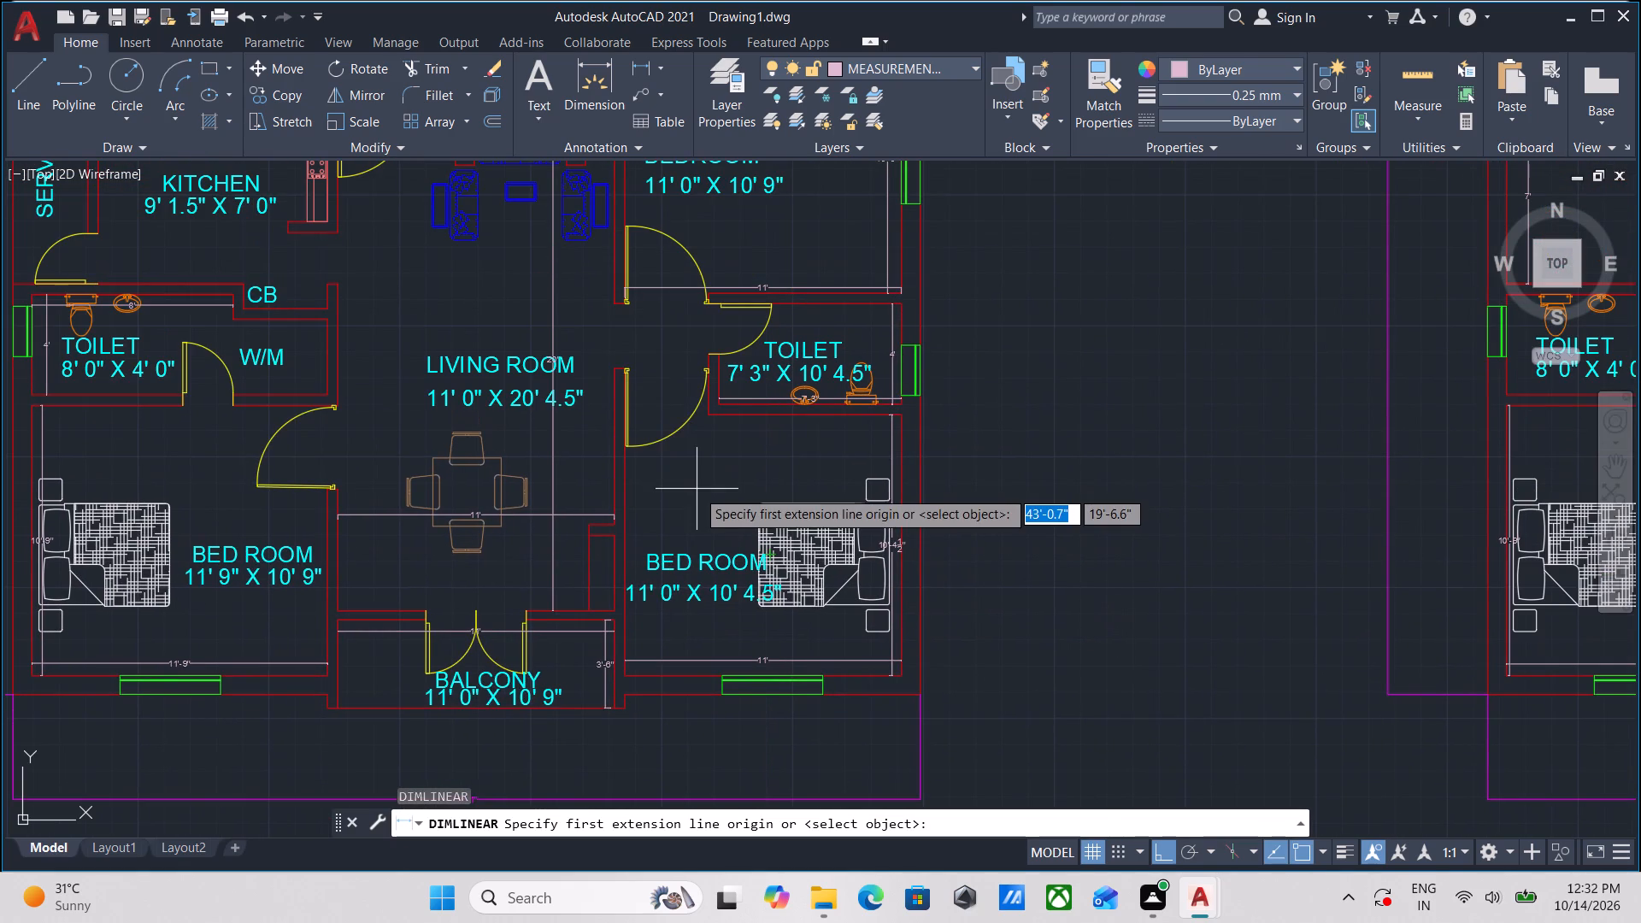
{"action": "middle_click_drag", "start_coordinate": [709, 503], "coordinate": [707, 659]}
{"action": "middle_click_drag", "start_coordinate": [752, 380], "coordinate": [761, 656]}
{"action": "middle_click_drag", "start_coordinate": [748, 489], "coordinate": [749, 598]}
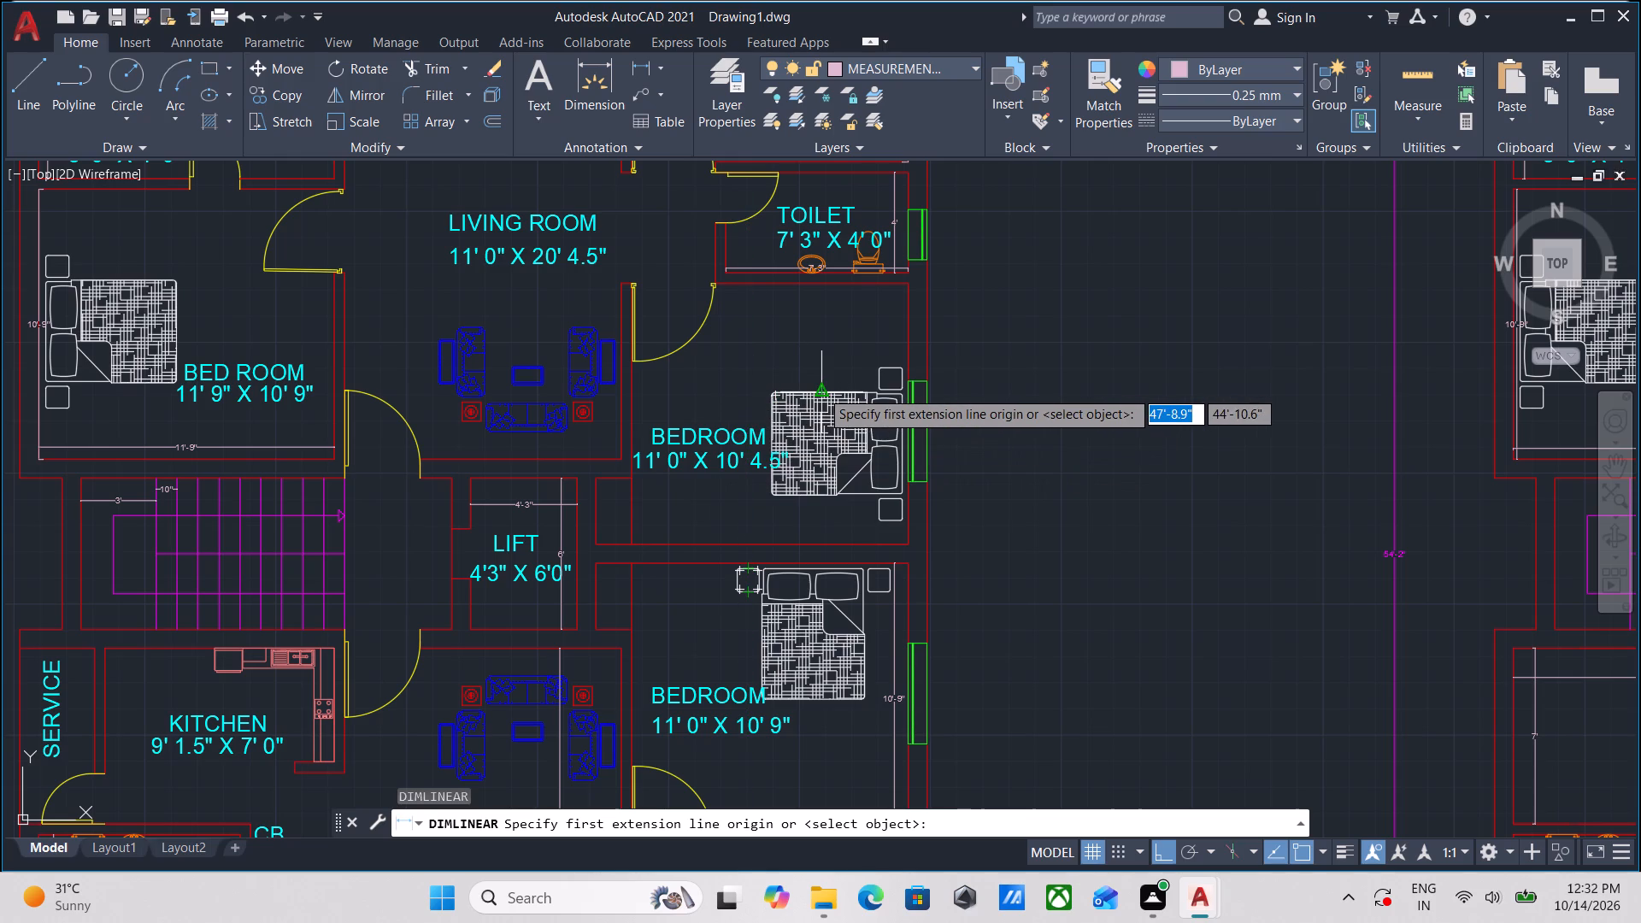
{"action": "scroll", "coordinate": [906, 287], "scroll_direction": "up", "scroll_amount": 1}
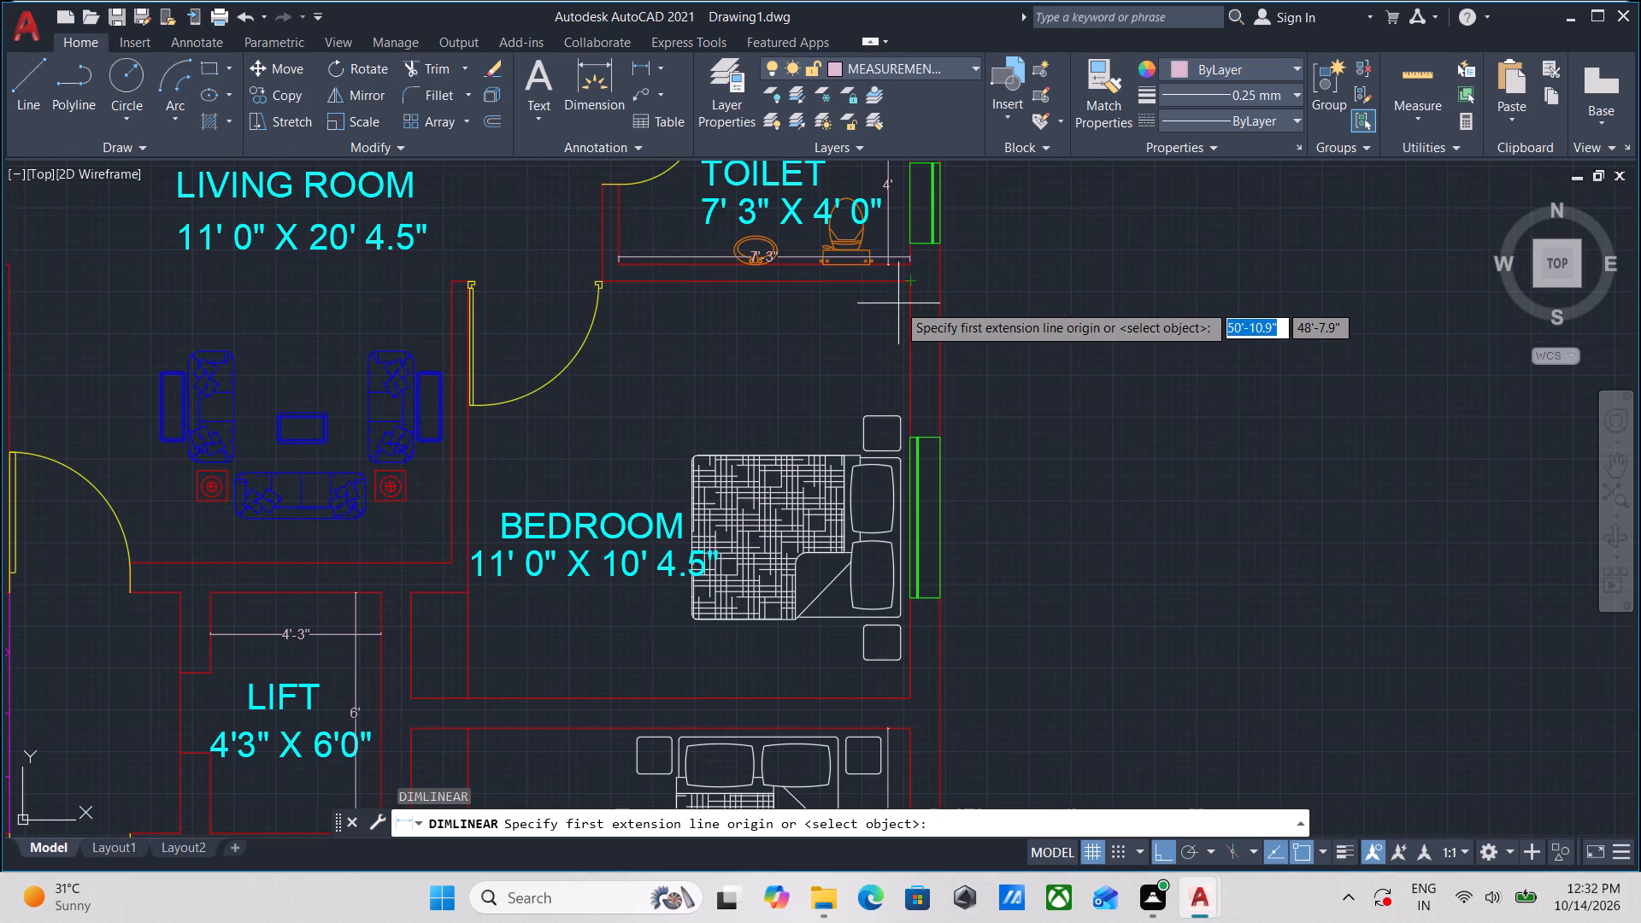
{"action": "middle_click_drag", "start_coordinate": [717, 371], "coordinate": [855, 345]}
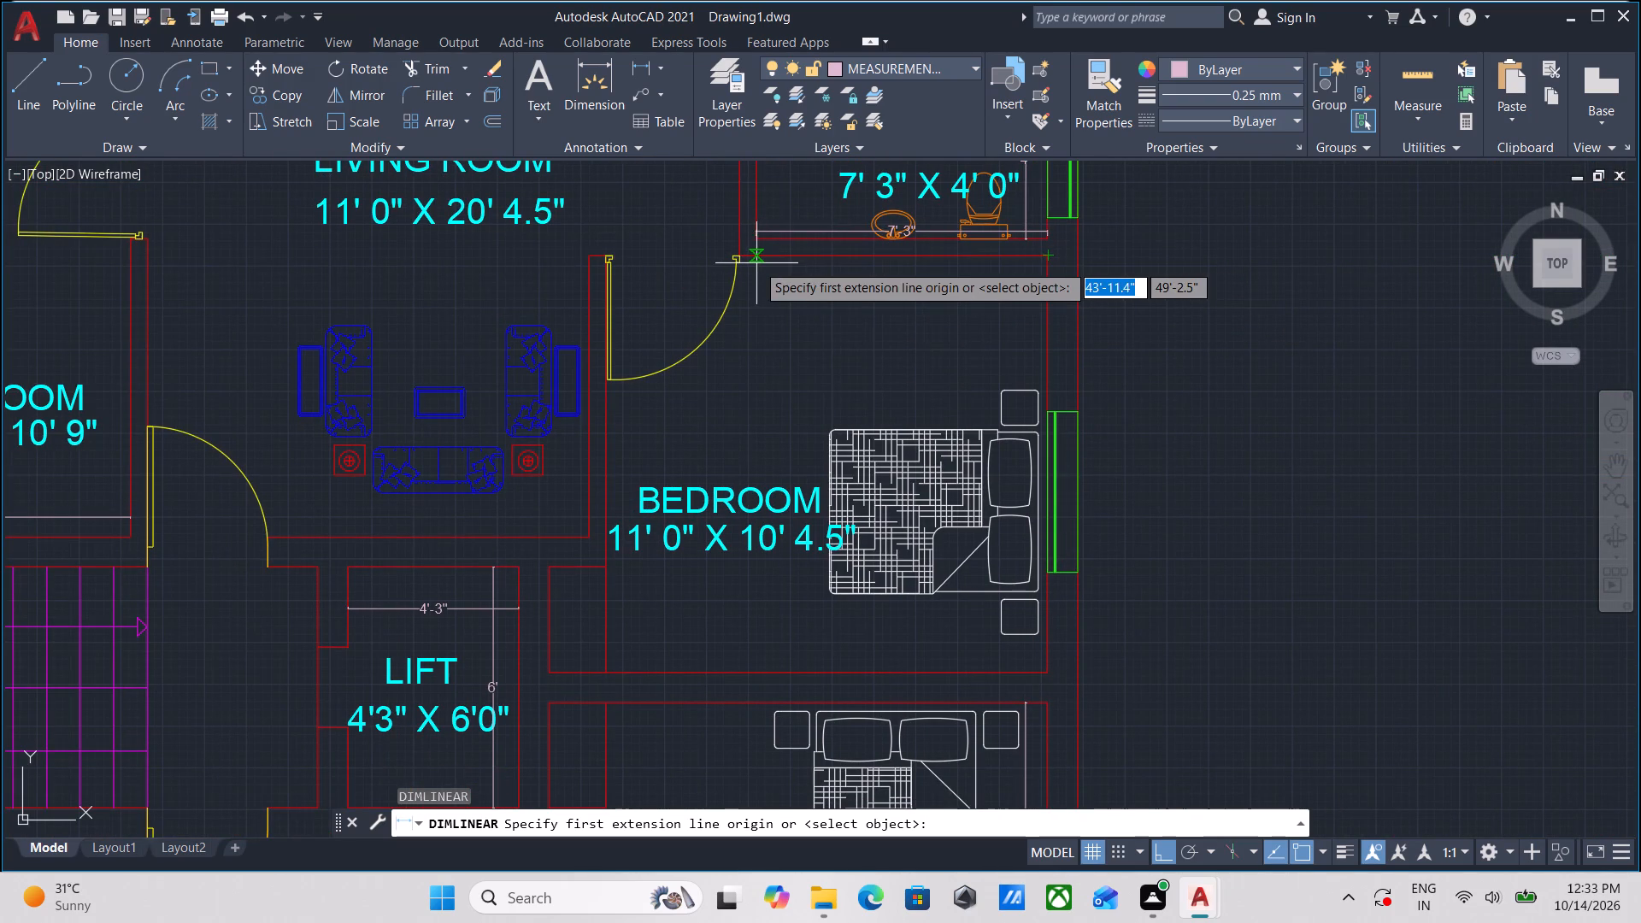
{"action": "scroll", "coordinate": [755, 263], "scroll_direction": "up", "scroll_amount": 2}
{"action": "left_click", "coordinate": [725, 246]}
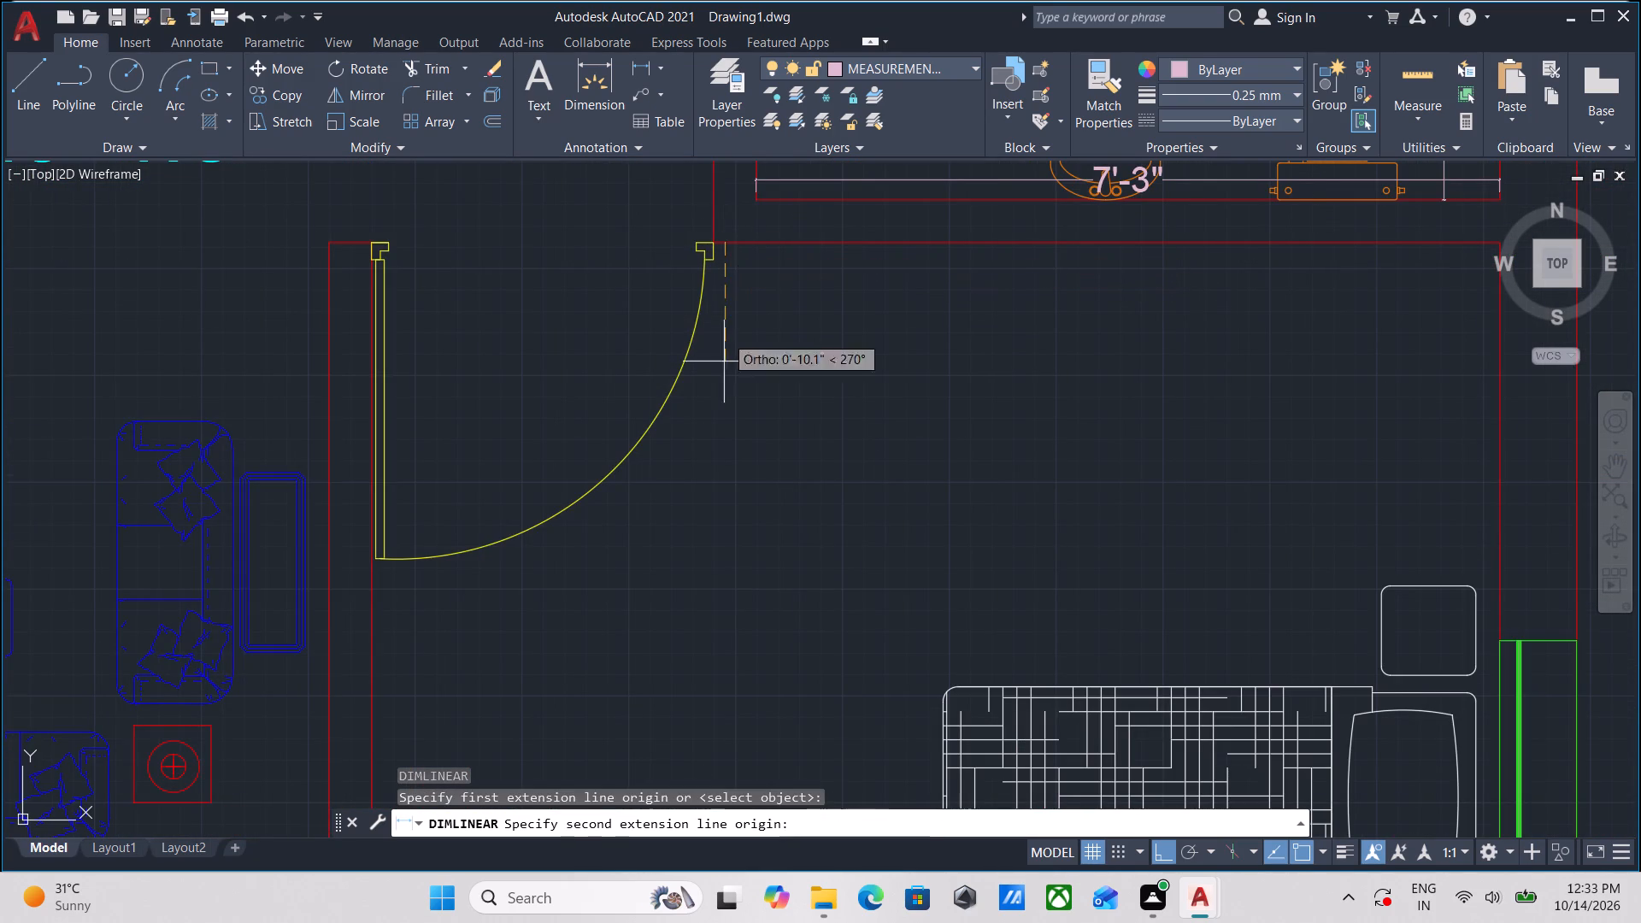
{"action": "middle_click_drag", "start_coordinate": [731, 502], "coordinate": [754, 212]}
{"action": "scroll", "coordinate": [757, 453], "scroll_direction": "down", "scroll_amount": 2}
{"action": "middle_click_drag", "start_coordinate": [753, 469], "coordinate": [750, 215]}
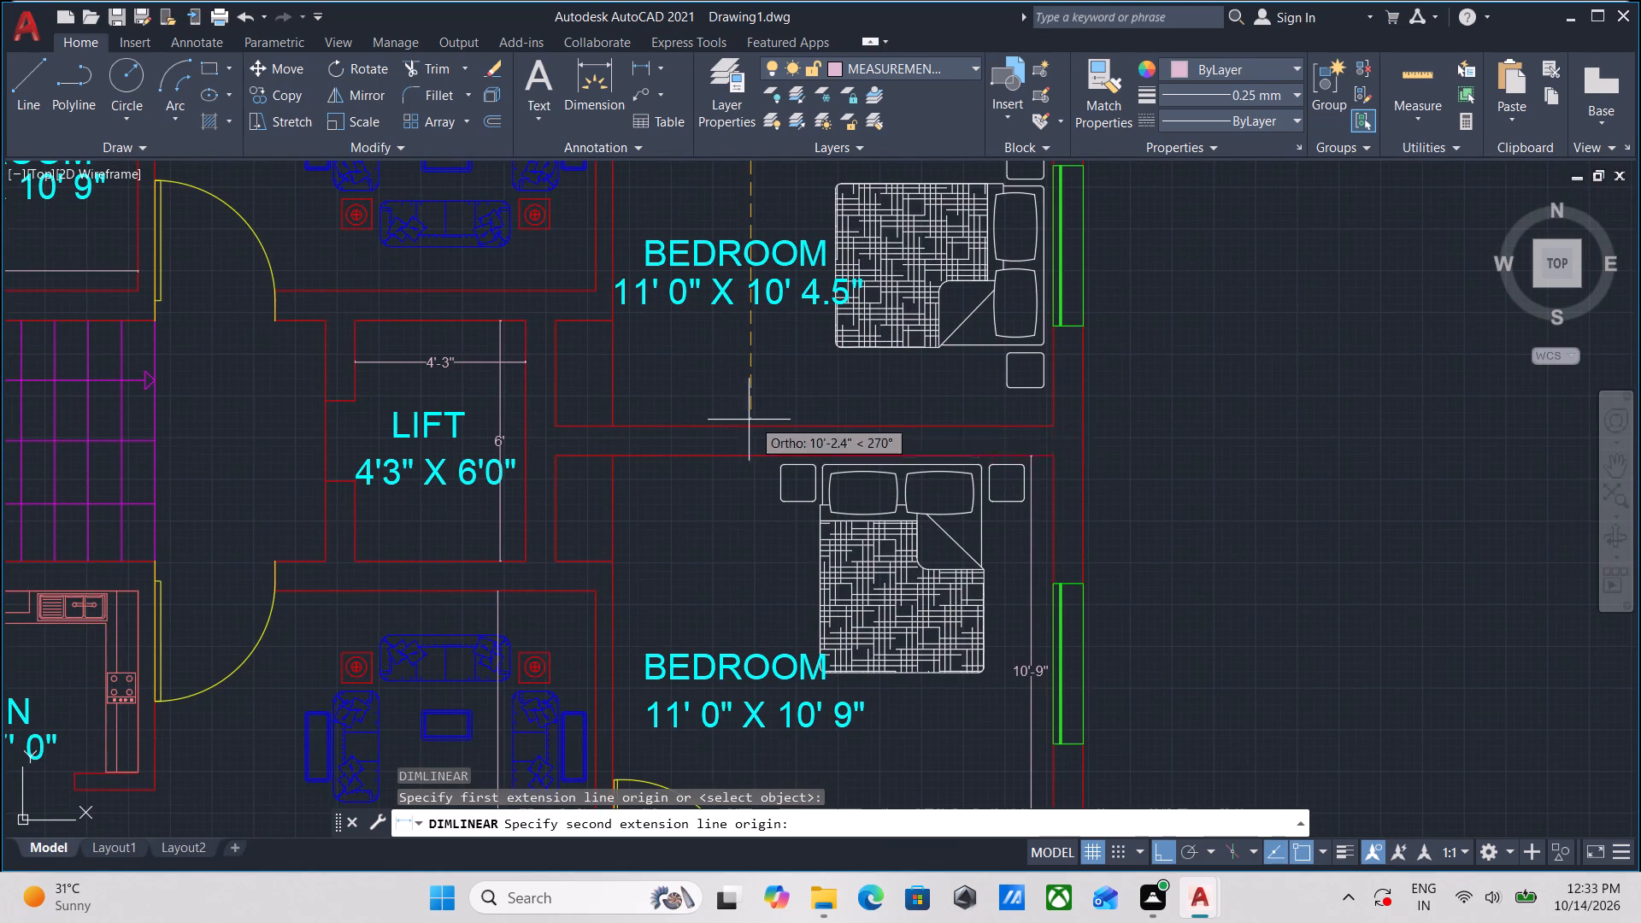
{"action": "left_click", "coordinate": [745, 420]}
{"action": "left_click", "coordinate": [744, 377]}
Dimension the horizontal width of that upper-flat bedroom between its inner side walls, just below the lower bedside table.
{"action": "middle_click_drag", "start_coordinate": [730, 346], "coordinate": [700, 519]}
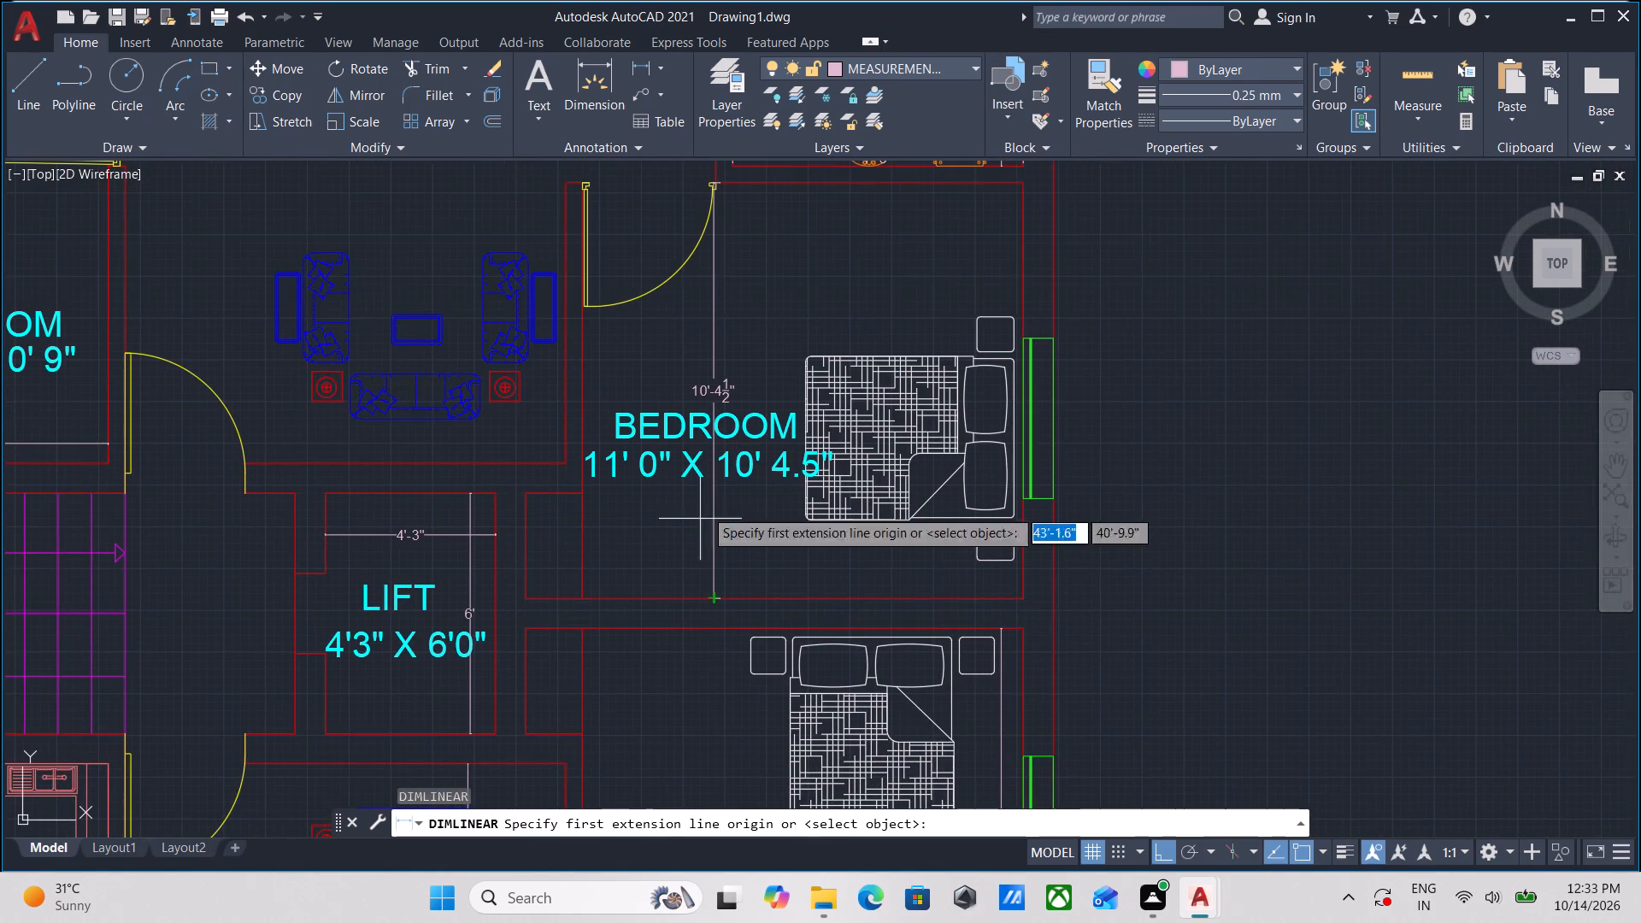
{"action": "scroll", "coordinate": [996, 277], "scroll_direction": "up", "scroll_amount": 1}
{"action": "scroll", "coordinate": [764, 332], "scroll_direction": "down", "scroll_amount": 1}
{"action": "middle_click_drag", "start_coordinate": [764, 332], "coordinate": [824, 185]}
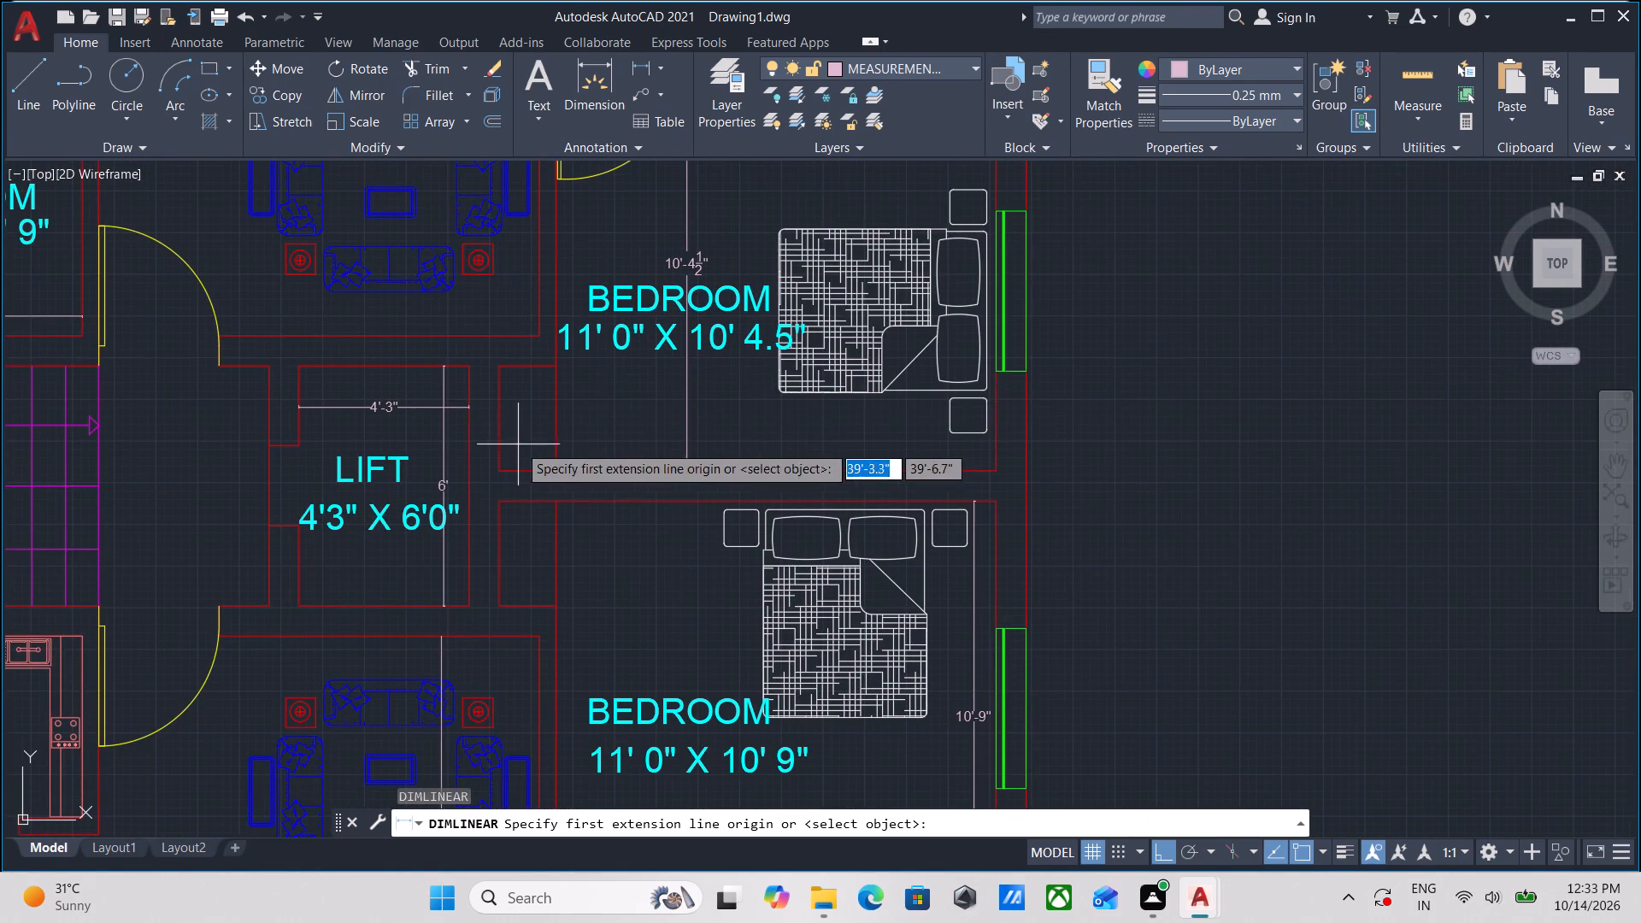
{"action": "scroll", "coordinate": [550, 445], "scroll_direction": "up", "scroll_amount": 1}
{"action": "scroll", "coordinate": [673, 449], "scroll_direction": "down", "scroll_amount": 2}
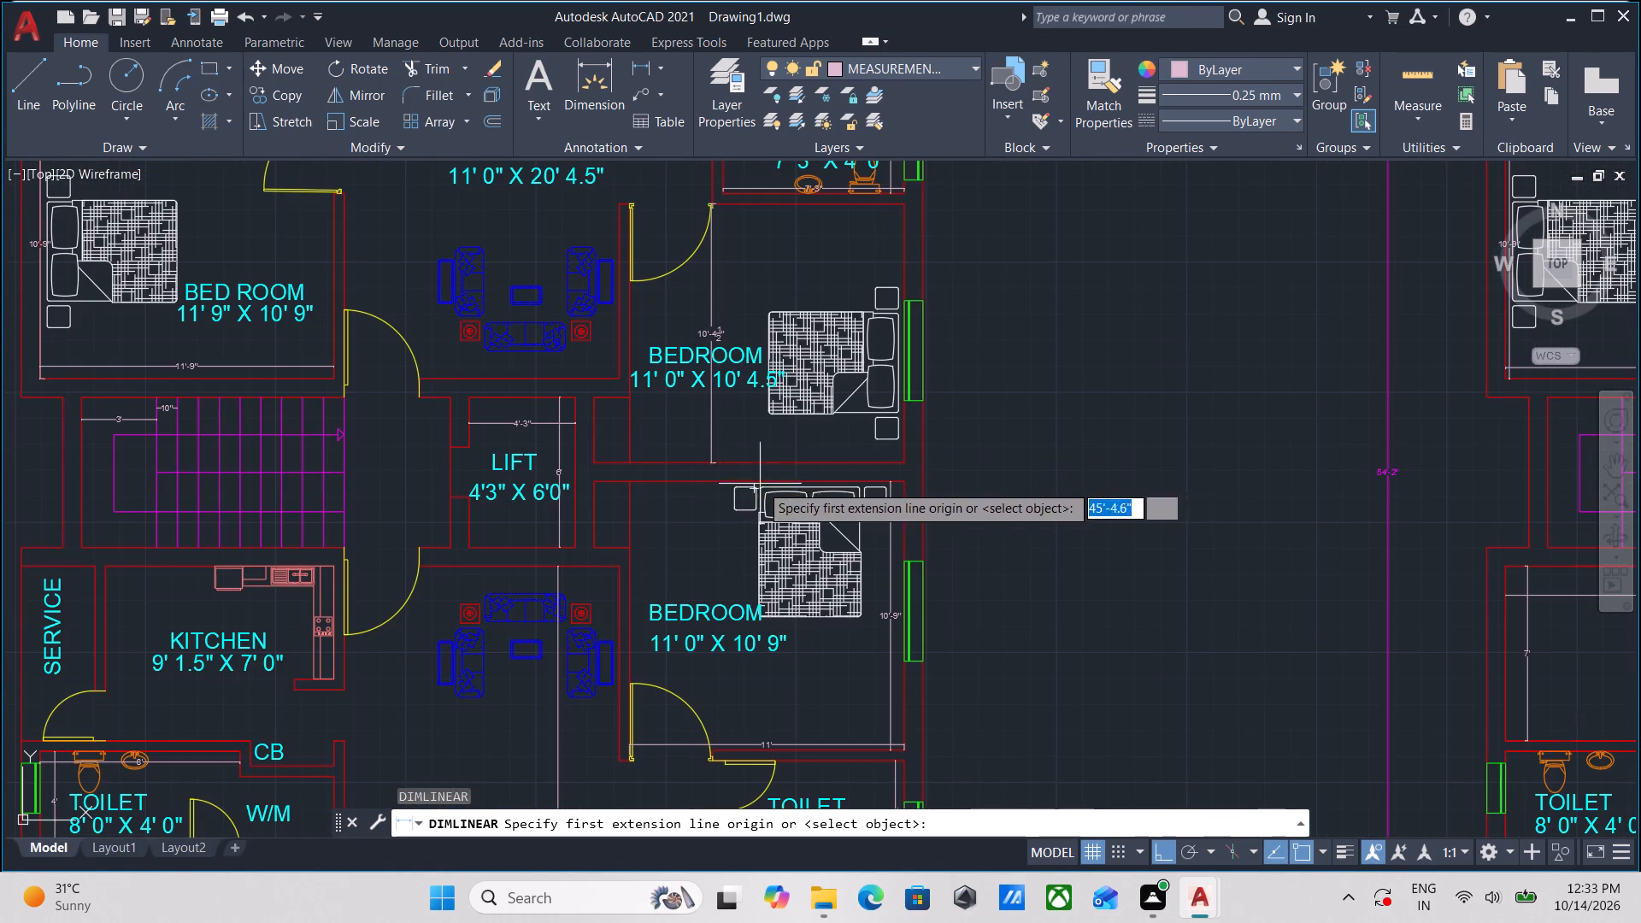
{"action": "left_click", "coordinate": [628, 443]}
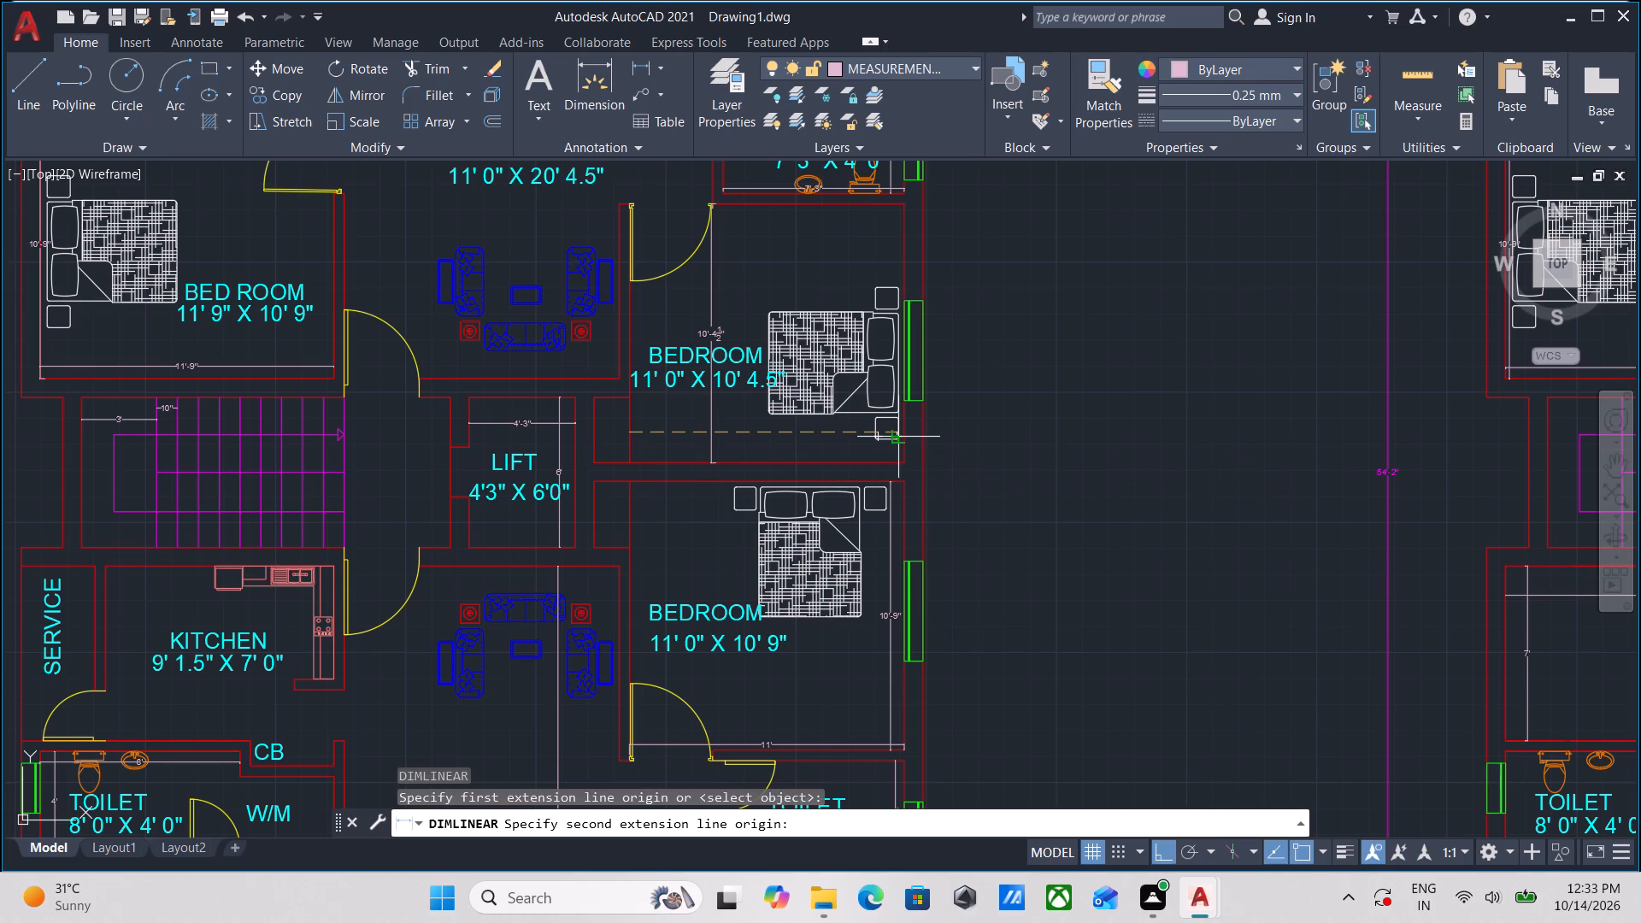
{"action": "scroll", "coordinate": [790, 444], "scroll_direction": "up", "scroll_amount": 1}
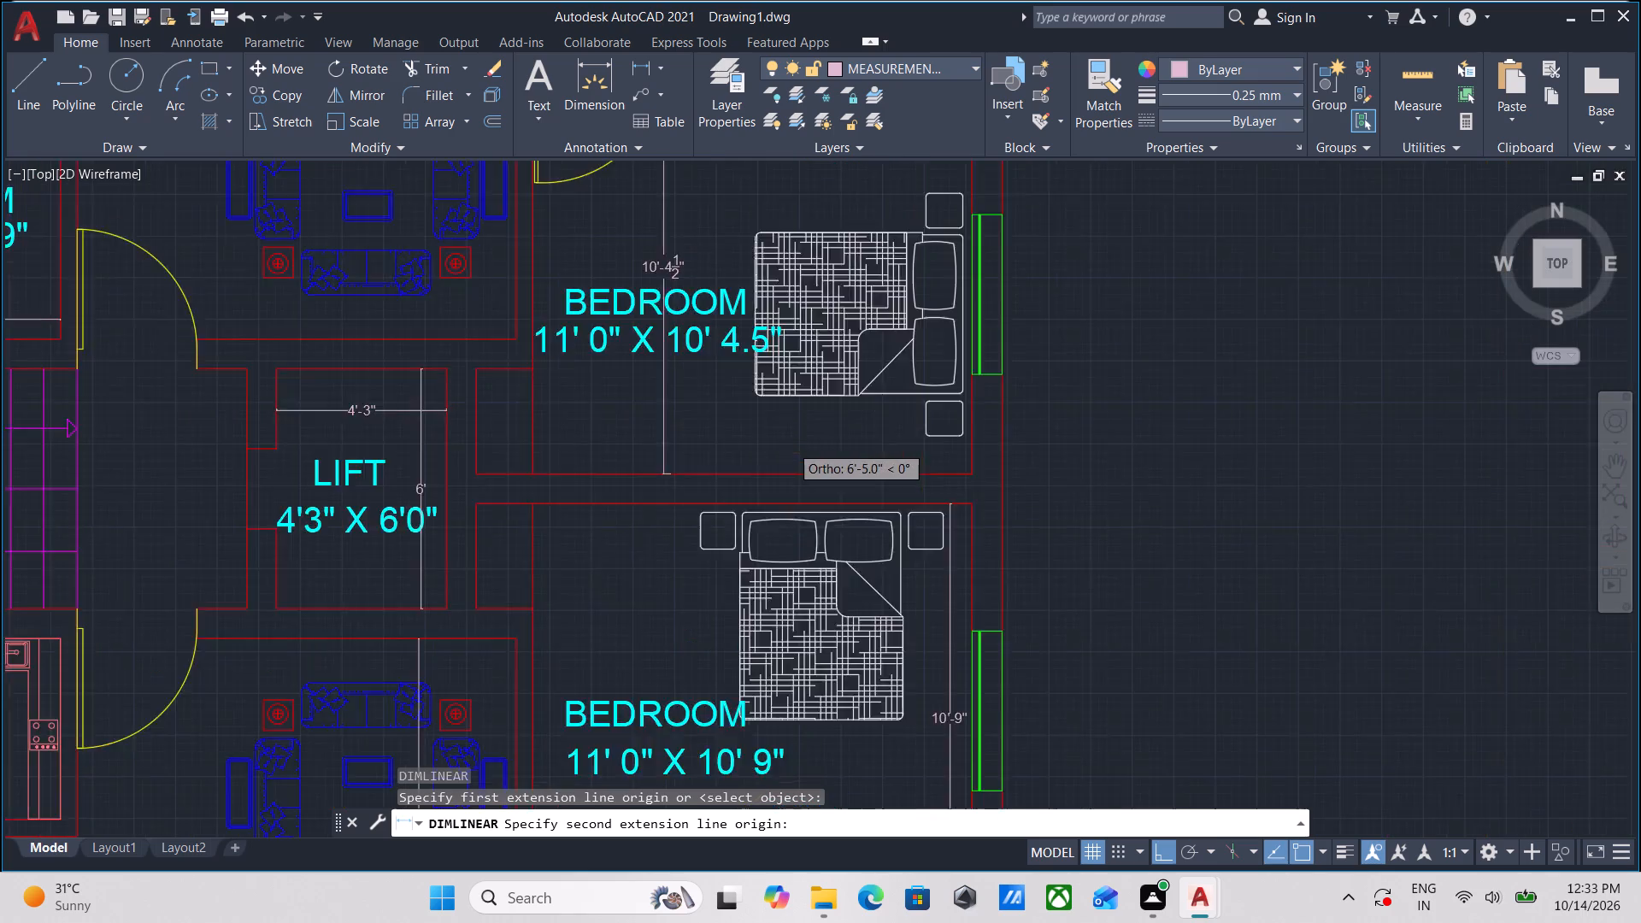
{"action": "scroll", "coordinate": [790, 444], "scroll_direction": "up", "scroll_amount": 2}
{"action": "left_click", "coordinate": [1235, 391]}
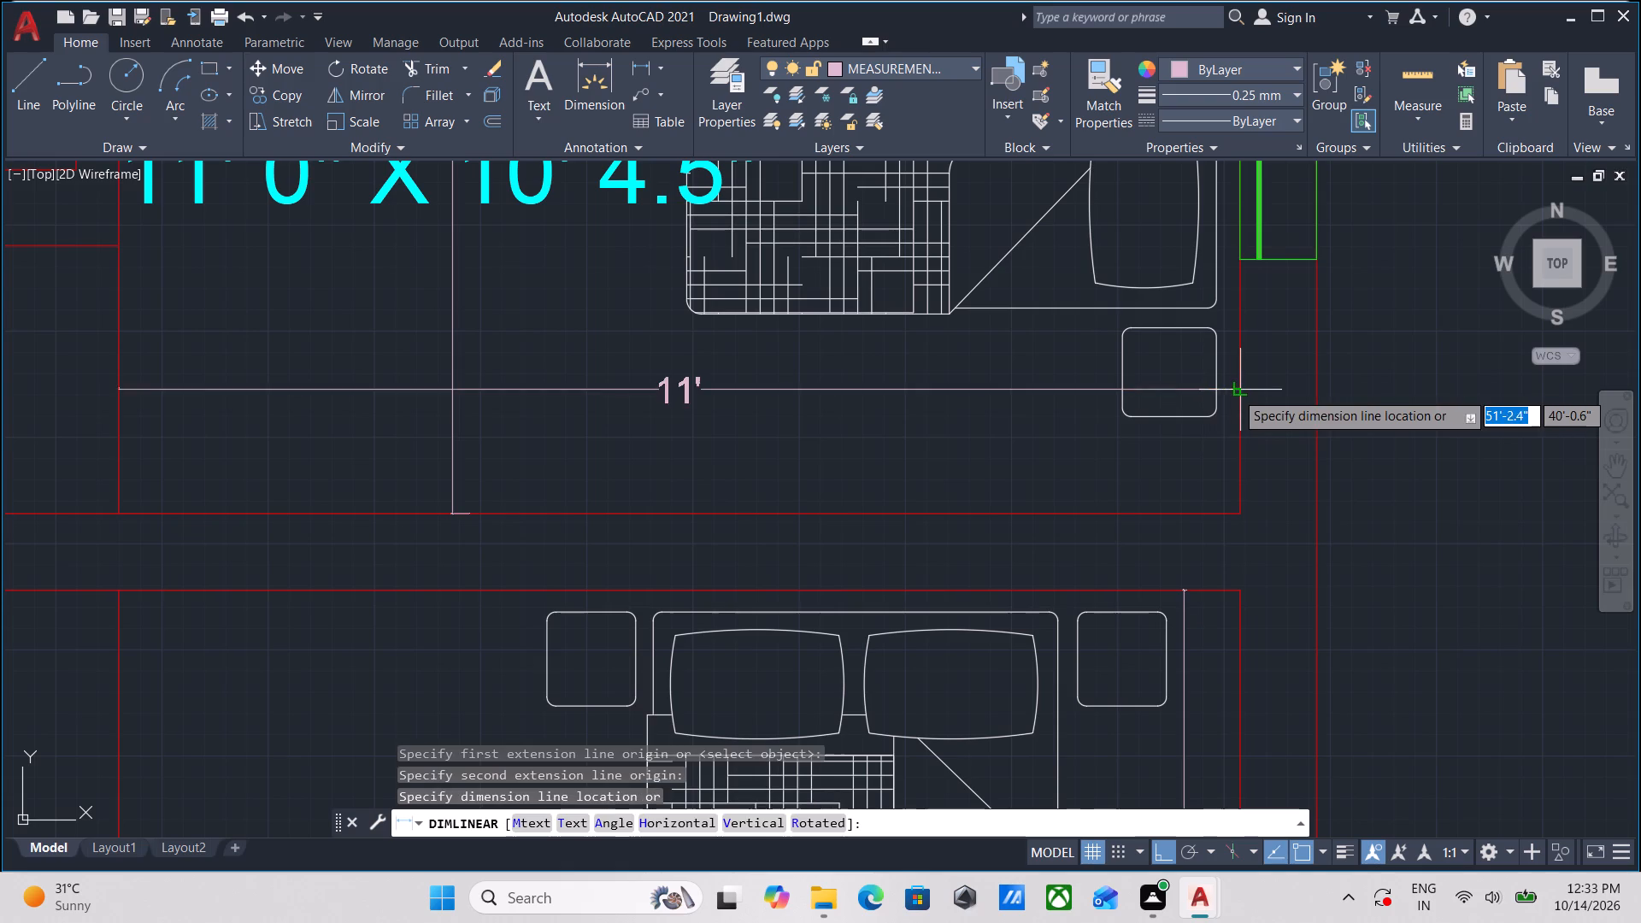
{"action": "left_click", "coordinate": [1233, 425]}
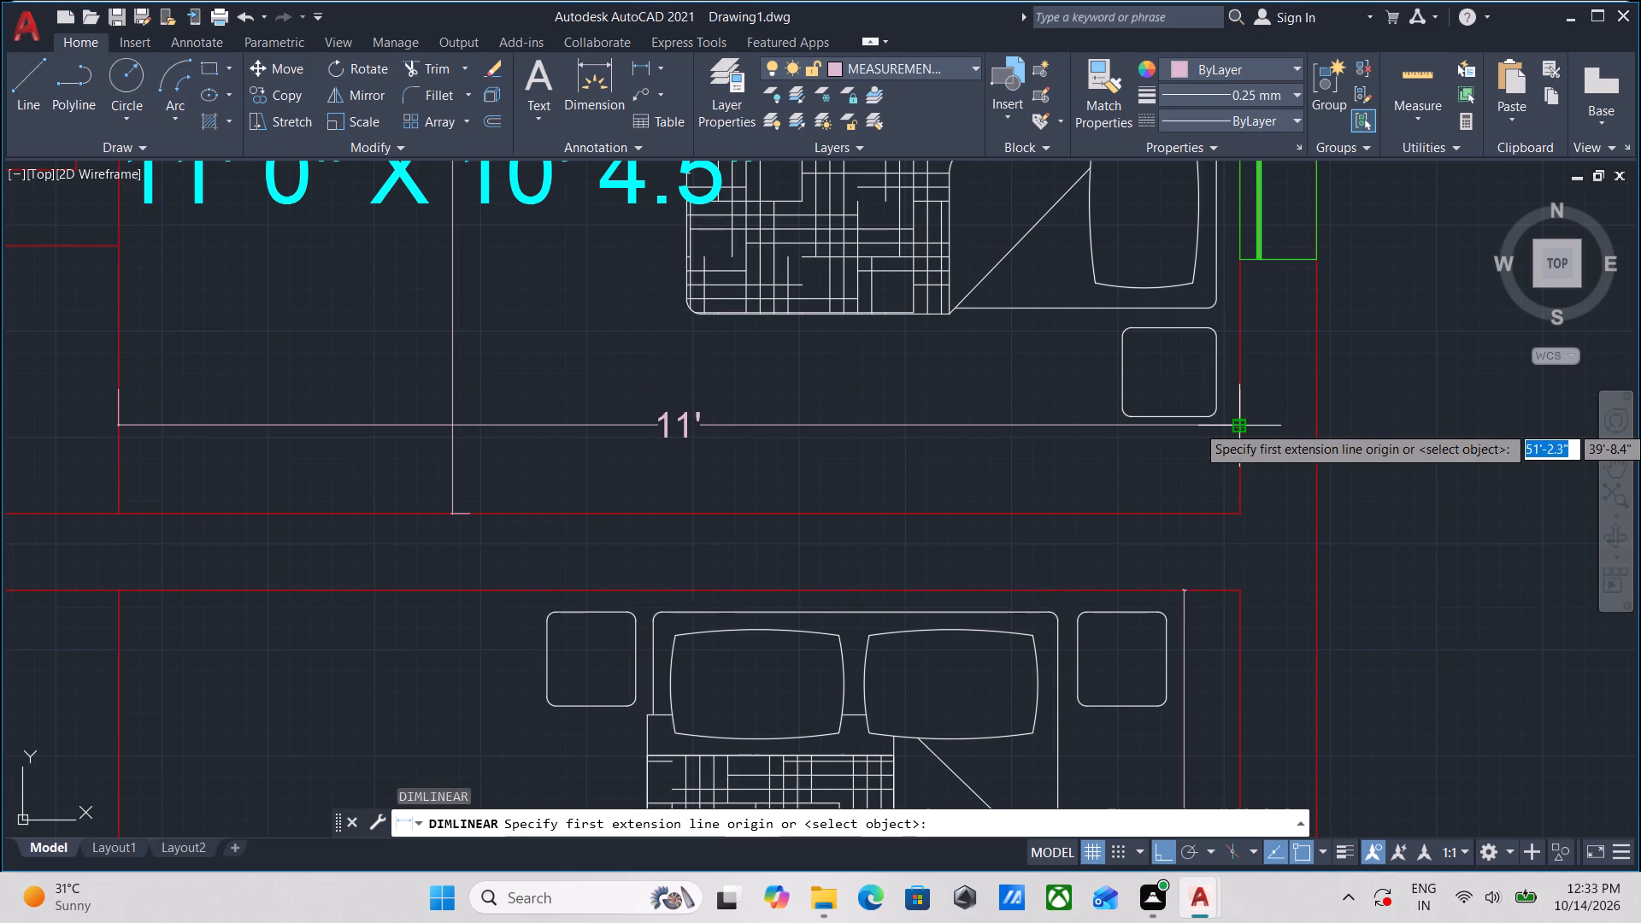
{"action": "scroll", "coordinate": [1026, 420], "scroll_direction": "down", "scroll_amount": 3}
{"action": "scroll", "coordinate": [761, 441], "scroll_direction": "down", "scroll_amount": 1}
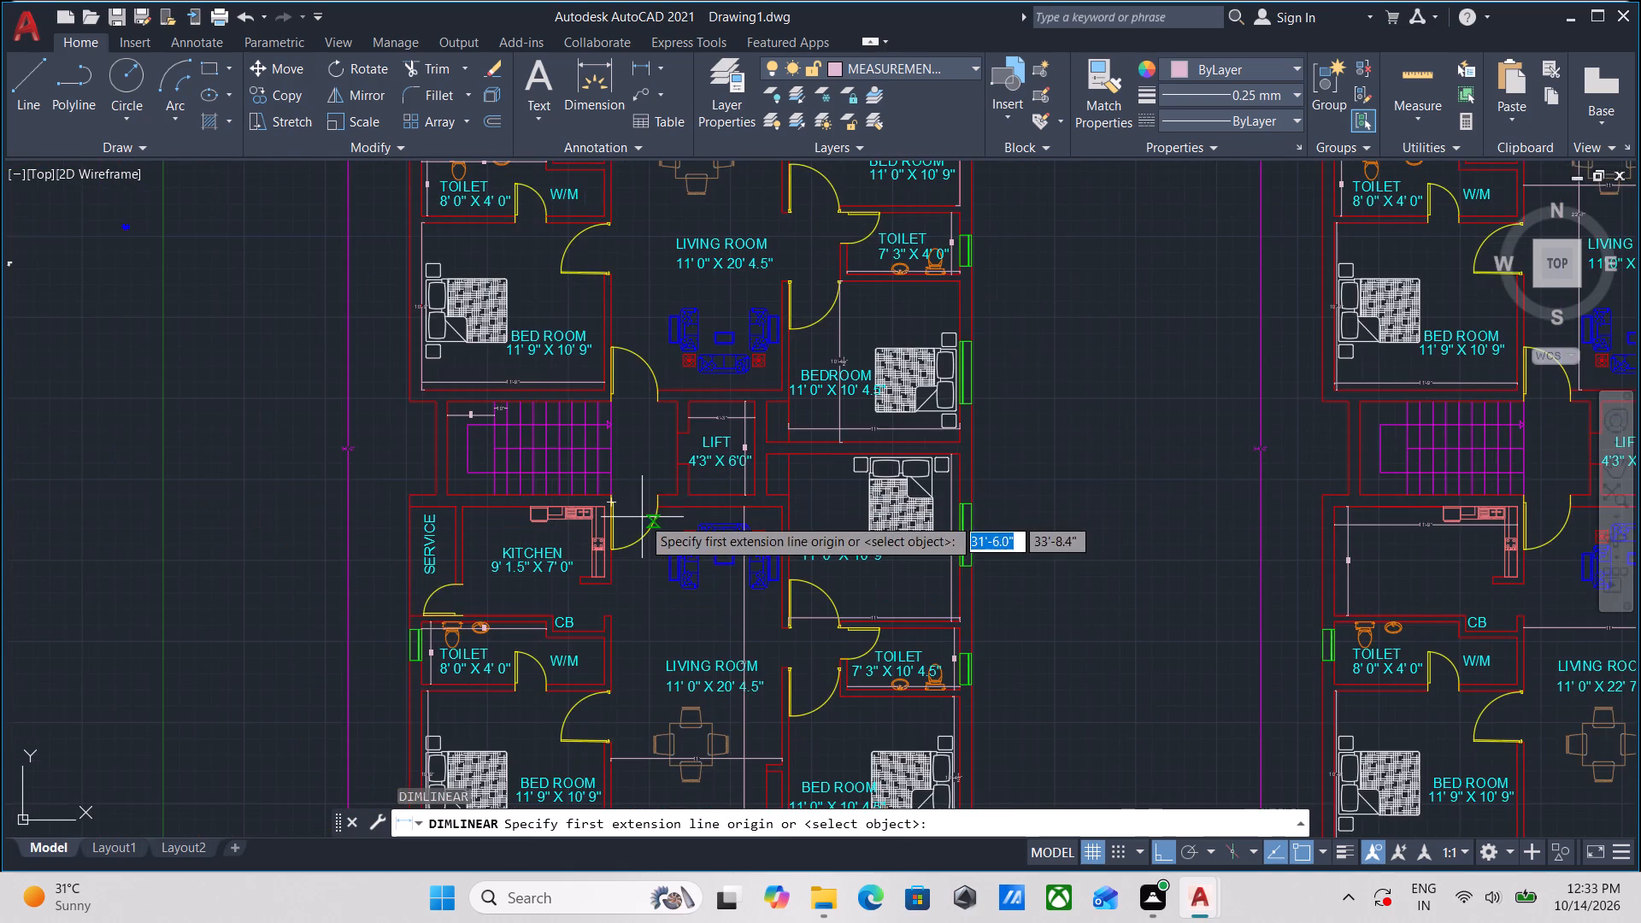
Check the vertical dimension of the left plan's lower-flat living room against the room's size label.
{"action": "middle_click_drag", "start_coordinate": [642, 517], "coordinate": [814, 404]}
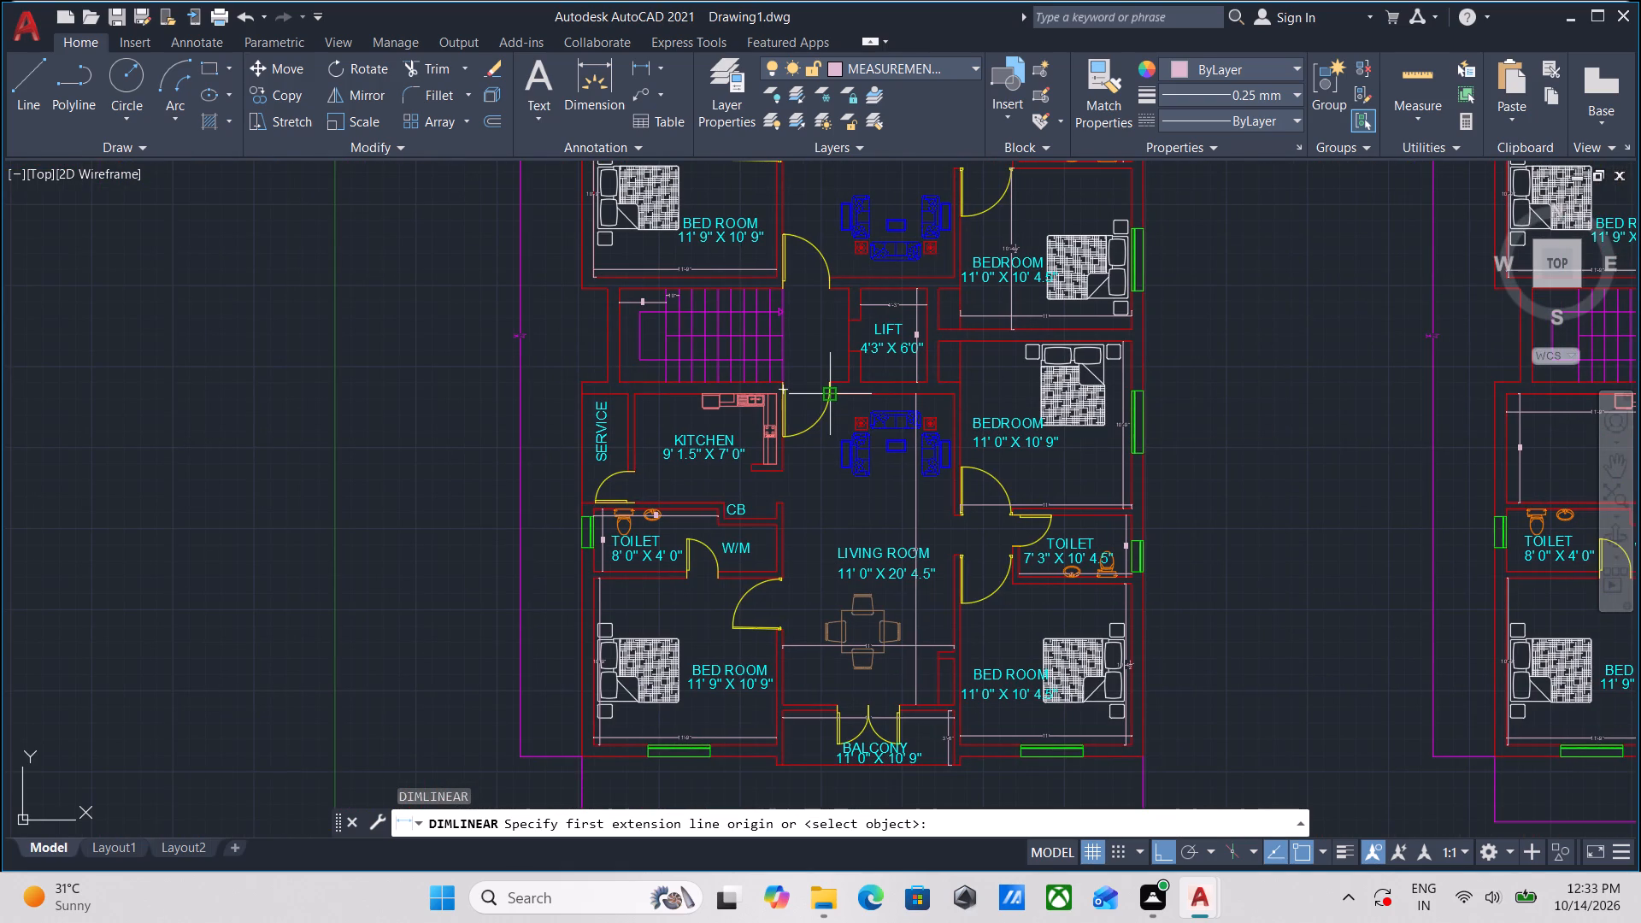
{"action": "scroll", "coordinate": [898, 675], "scroll_direction": "up", "scroll_amount": 2}
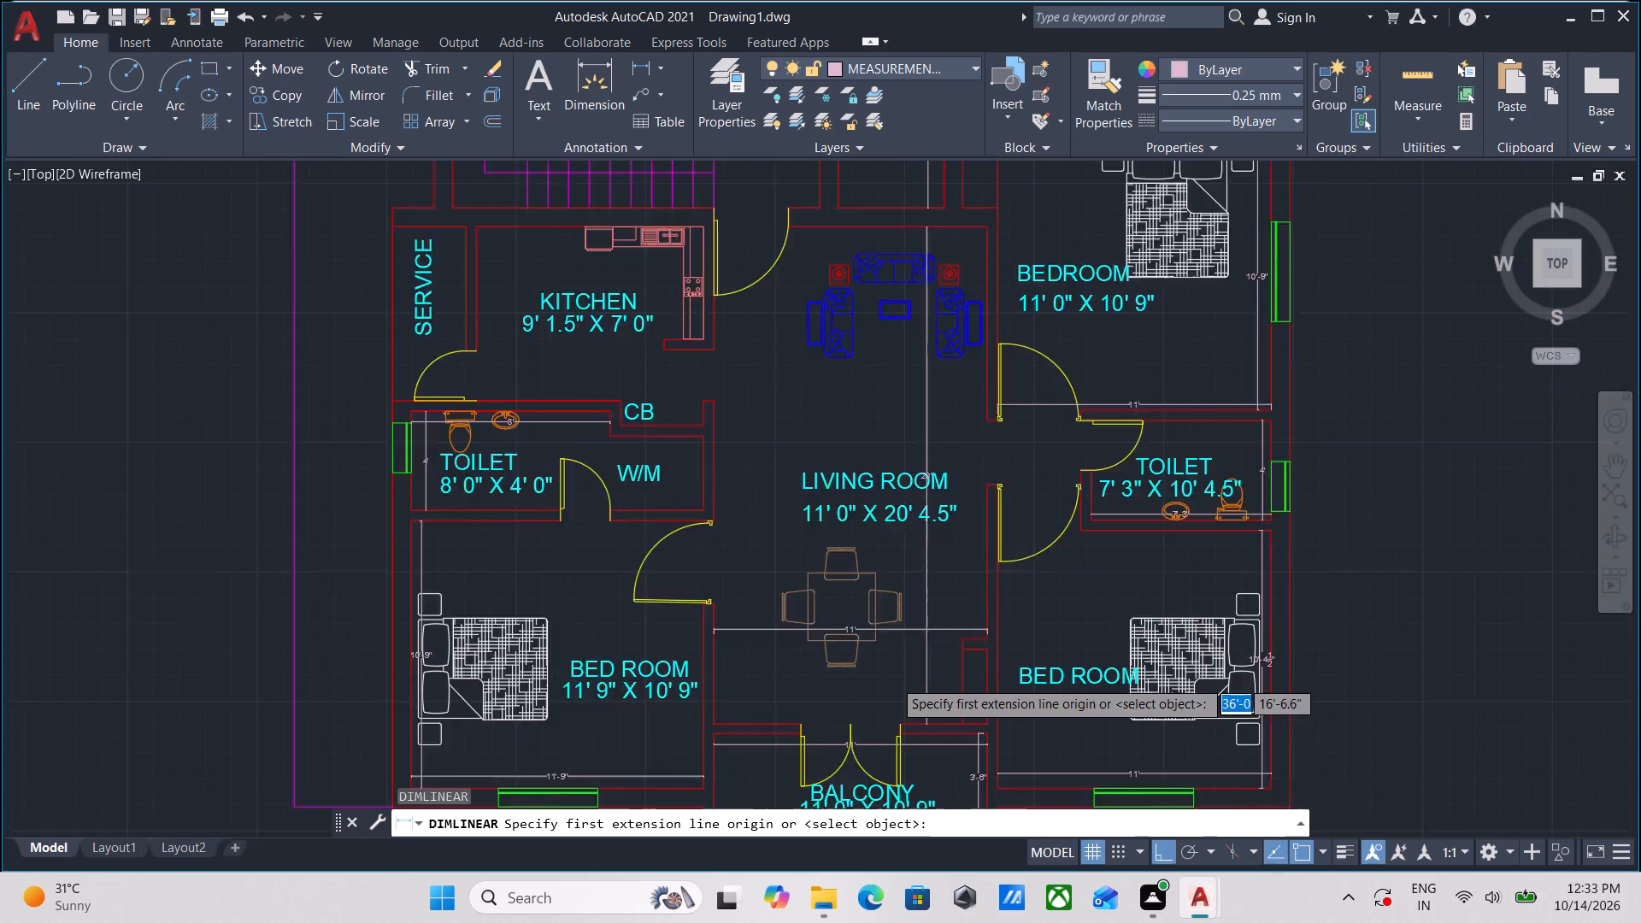
{"action": "scroll", "coordinate": [893, 679], "scroll_direction": "up", "scroll_amount": 1}
{"action": "scroll", "coordinate": [876, 660], "scroll_direction": "down", "scroll_amount": 2}
{"action": "middle_click_drag", "start_coordinate": [876, 660], "coordinate": [753, 717]}
{"action": "scroll", "coordinate": [790, 393], "scroll_direction": "up", "scroll_amount": 2}
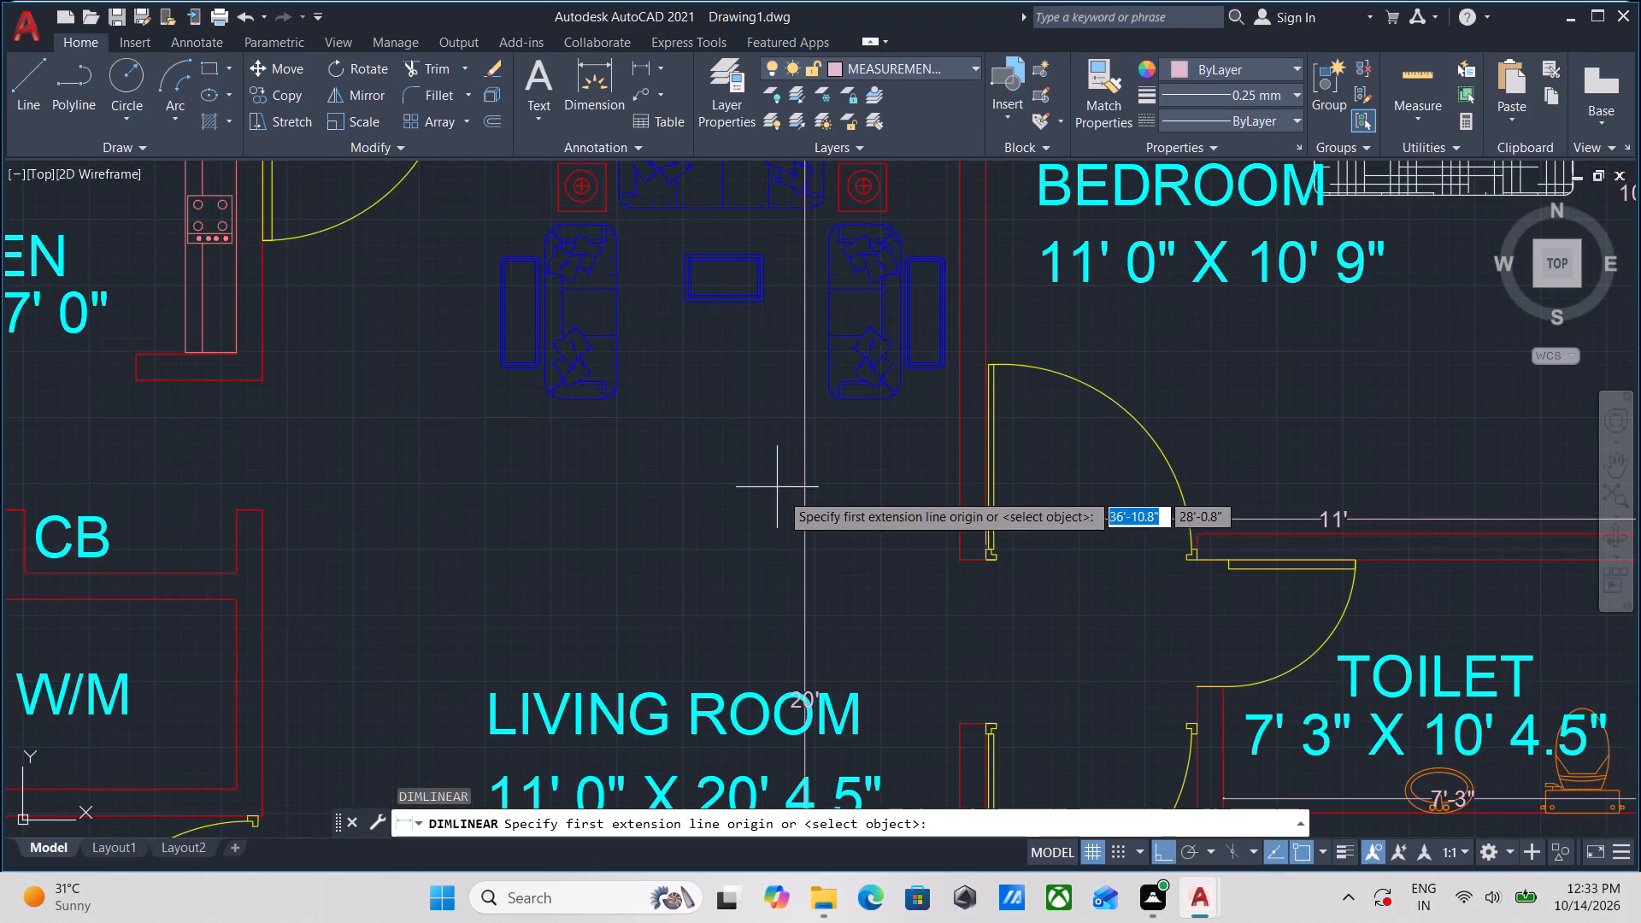
{"action": "scroll", "coordinate": [834, 552], "scroll_direction": "down", "scroll_amount": 1}
{"action": "middle_click_drag", "start_coordinate": [834, 552], "coordinate": [805, 413]}
{"action": "scroll", "coordinate": [815, 497], "scroll_direction": "up", "scroll_amount": 2}
{"action": "scroll", "coordinate": [719, 470], "scroll_direction": "up", "scroll_amount": 2}
{"action": "scroll", "coordinate": [637, 426], "scroll_direction": "down", "scroll_amount": 1}
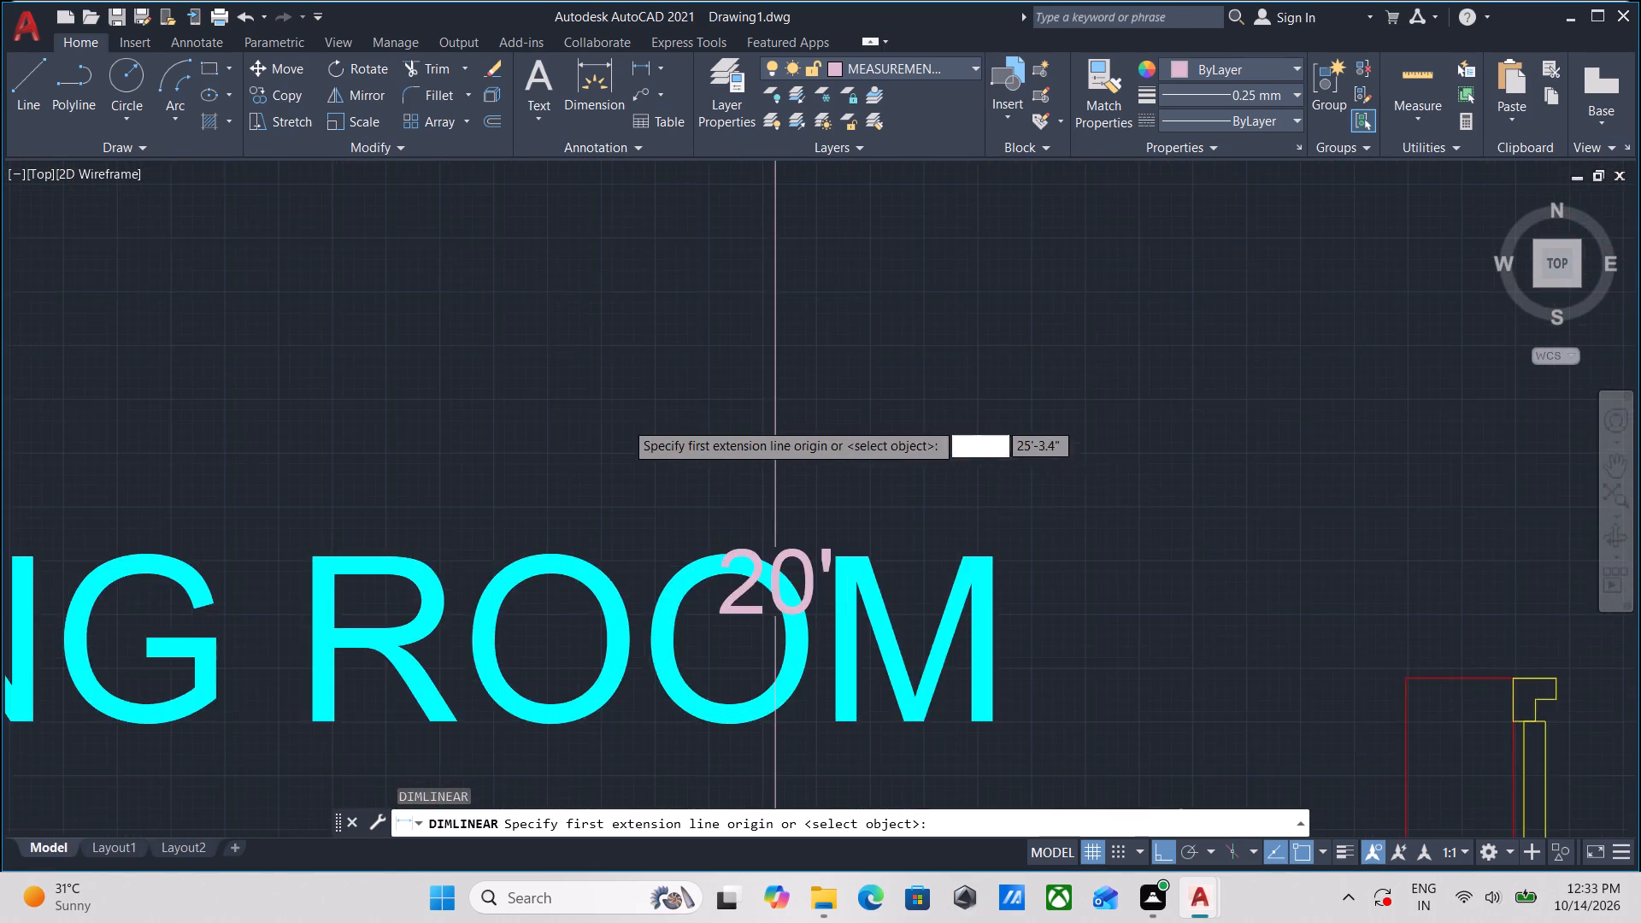
{"action": "scroll", "coordinate": [608, 415], "scroll_direction": "down", "scroll_amount": 2}
{"action": "middle_click_drag", "start_coordinate": [603, 414], "coordinate": [758, 560]}
{"action": "scroll", "coordinate": [714, 503], "scroll_direction": "down", "scroll_amount": 1}
{"action": "middle_click_drag", "start_coordinate": [712, 491], "coordinate": [718, 429]}
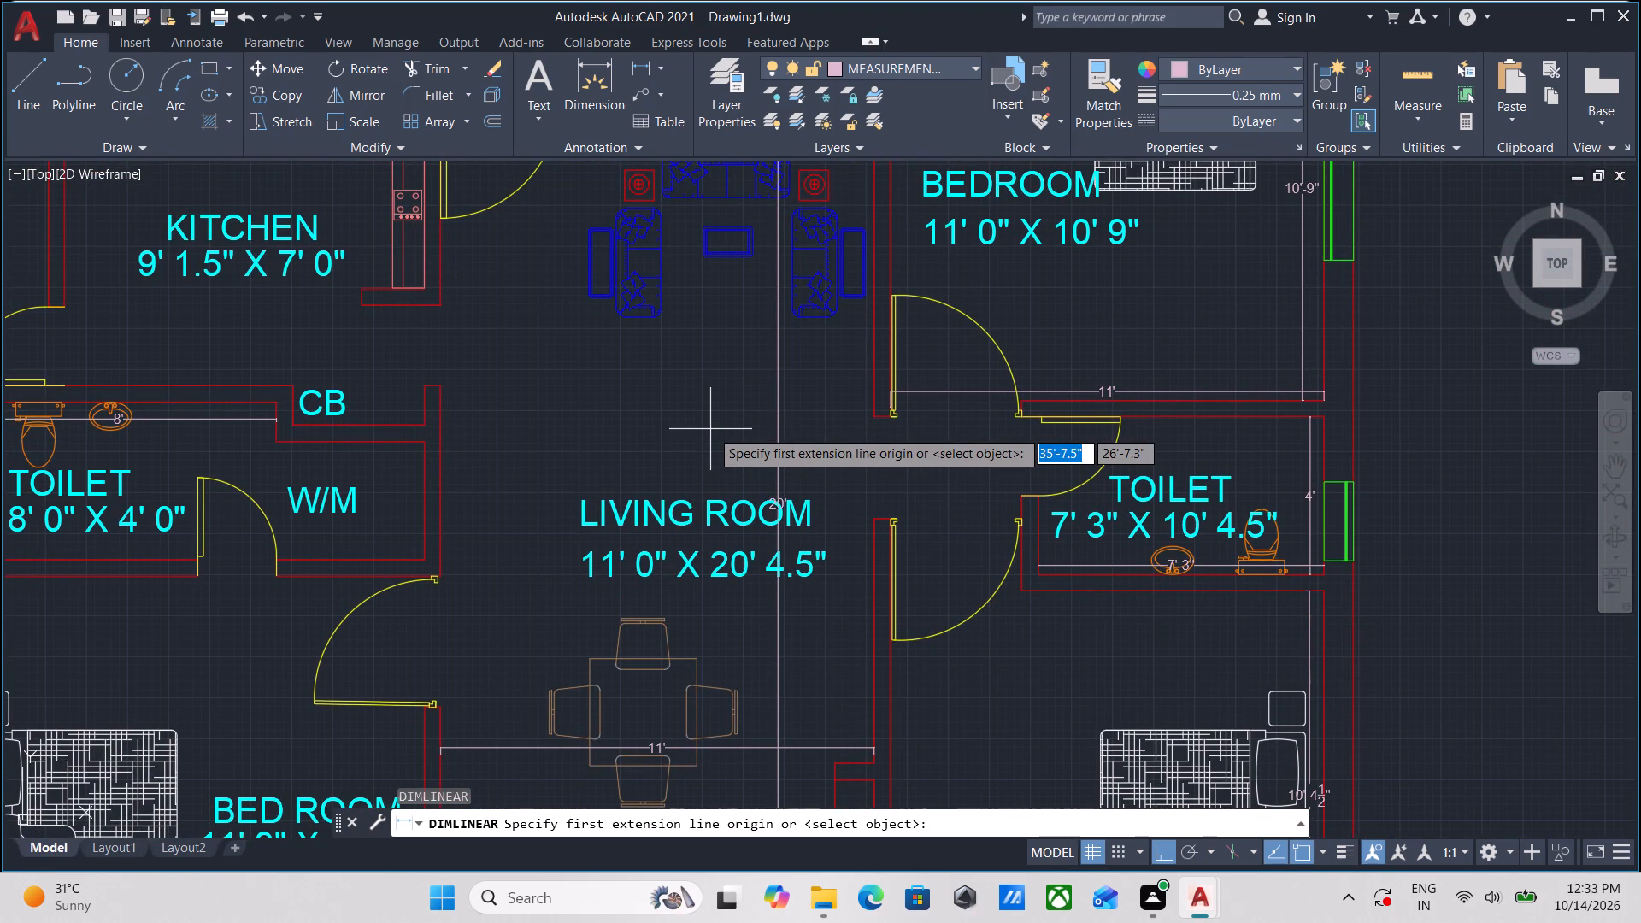
{"action": "scroll", "coordinate": [709, 379], "scroll_direction": "down", "scroll_amount": 1}
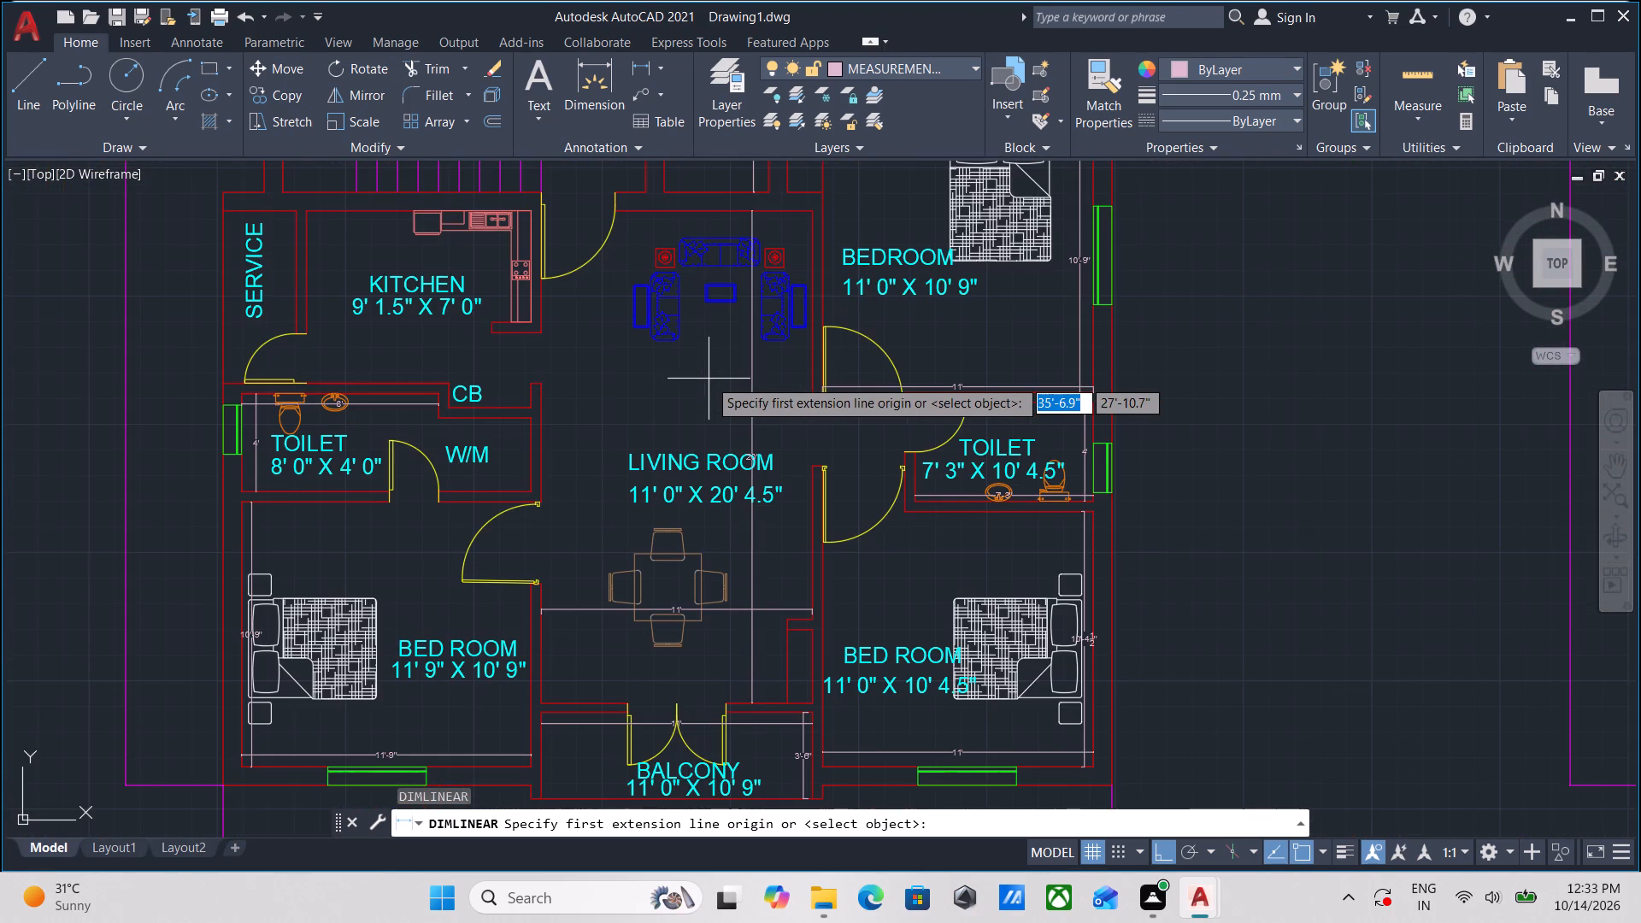
{"action": "middle_click_drag", "start_coordinate": [709, 379], "coordinate": [716, 456]}
{"action": "key", "text": "Escape"}
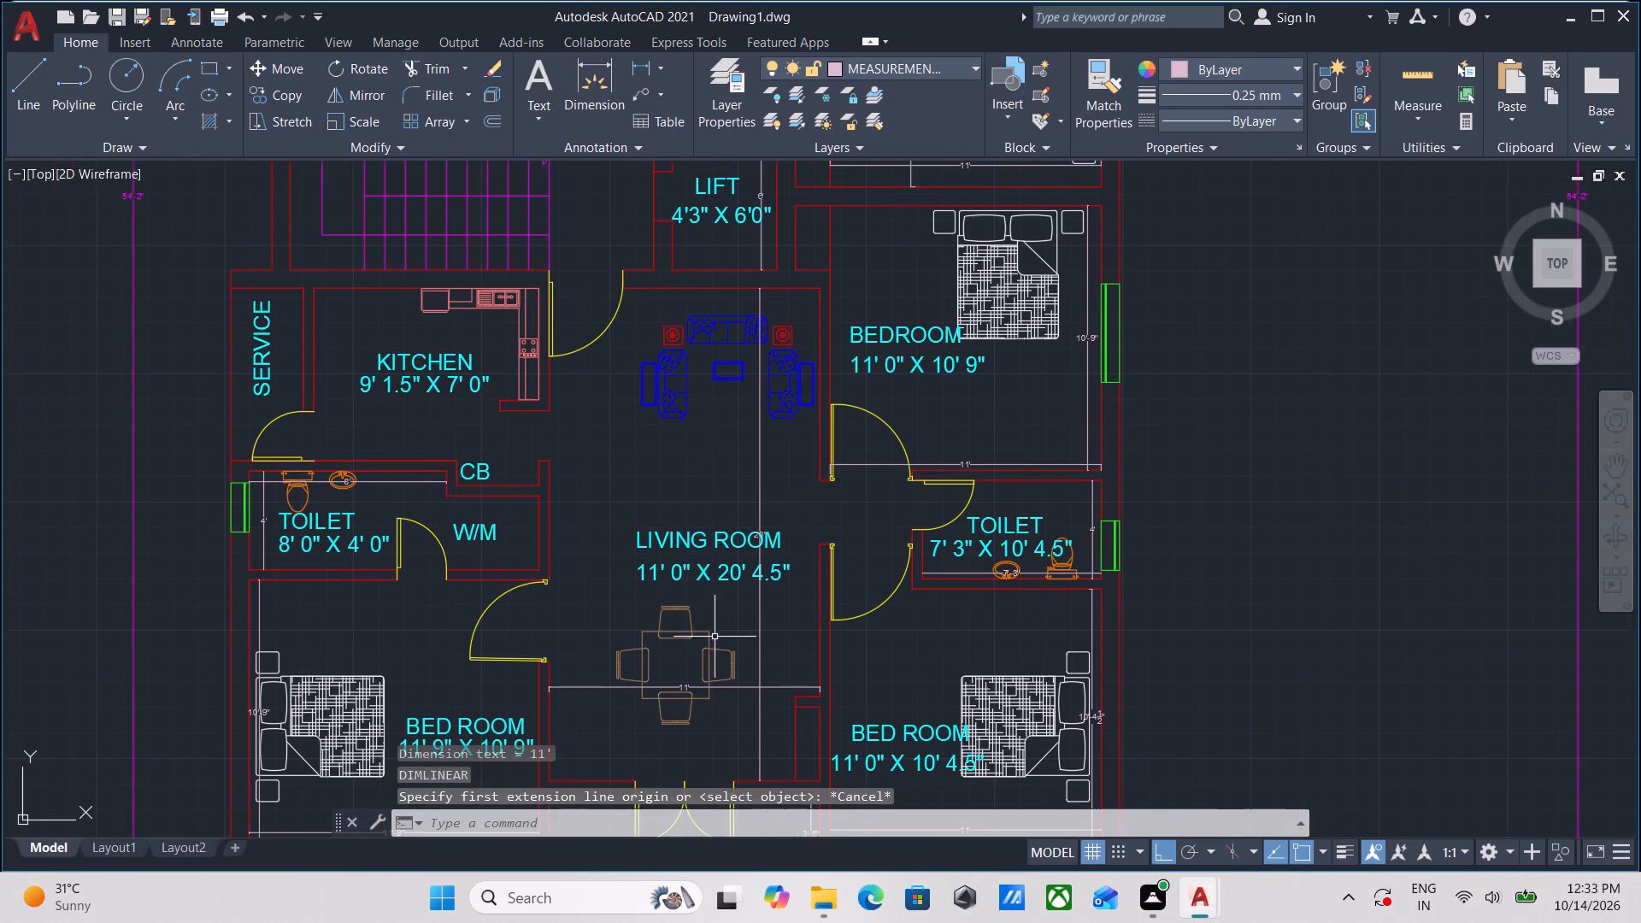
Change the size label of the left plan's lower-flat living room to 11' 0" X 20'.
{"action": "scroll", "coordinate": [716, 637], "scroll_direction": "up", "scroll_amount": 2}
{"action": "double_click", "coordinate": [748, 482]}
{"action": "left_click", "coordinate": [763, 478]}
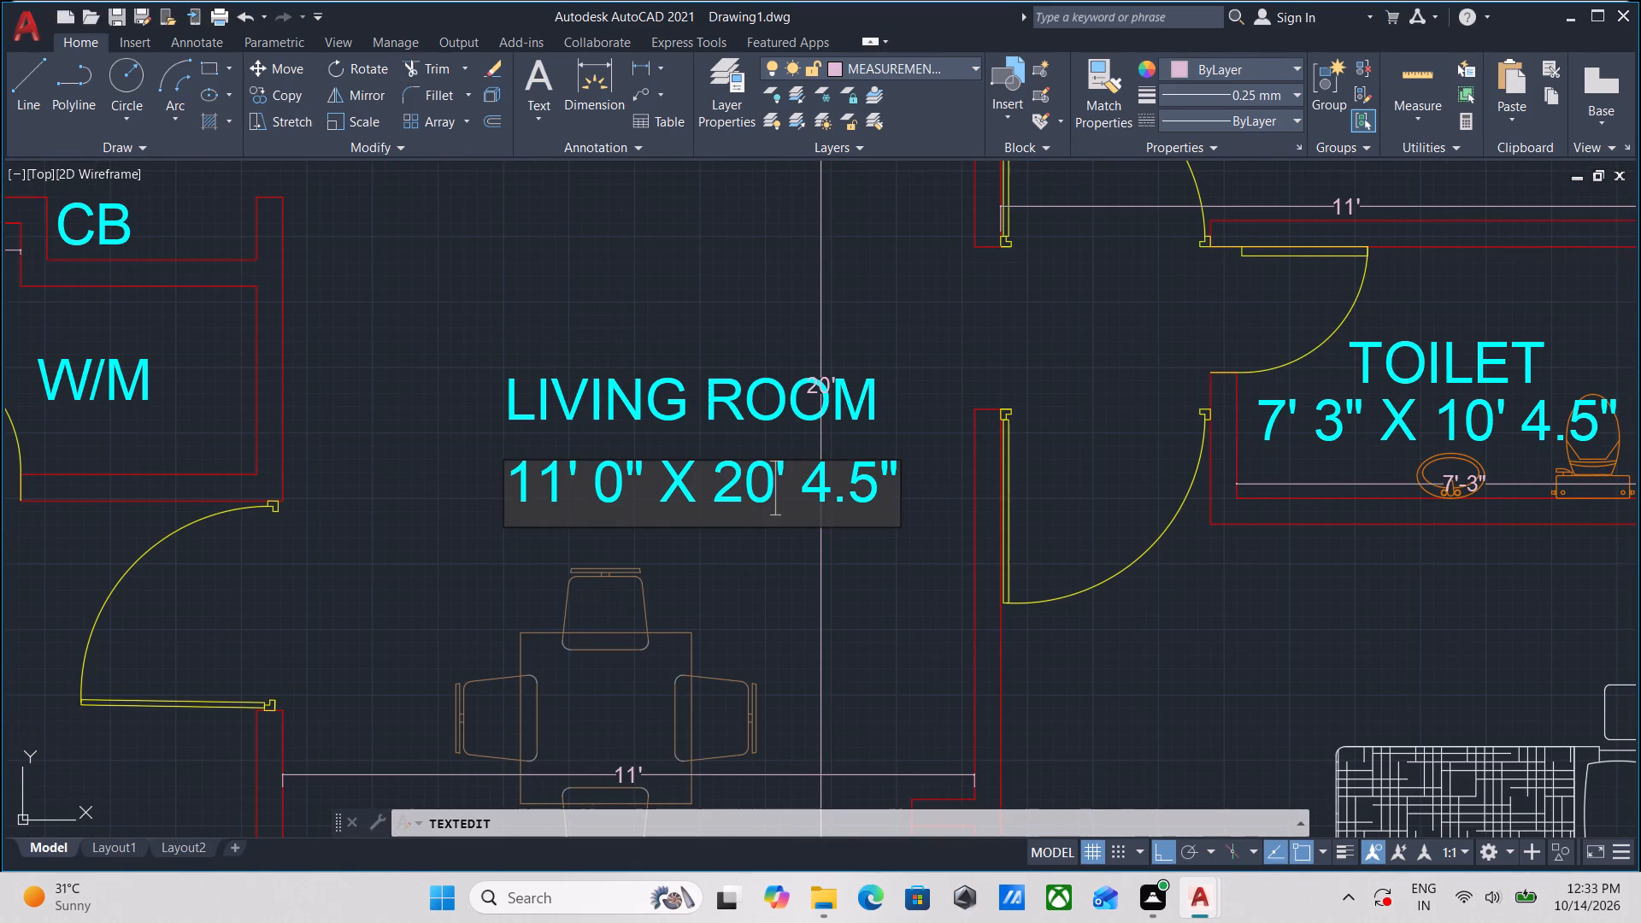
{"action": "left_click", "coordinate": [880, 480]}
{"action": "key", "text": "BackSpace"}
{"action": "key", "text": "BackSpace"}
{"action": "key", "text": "BackSpace"}
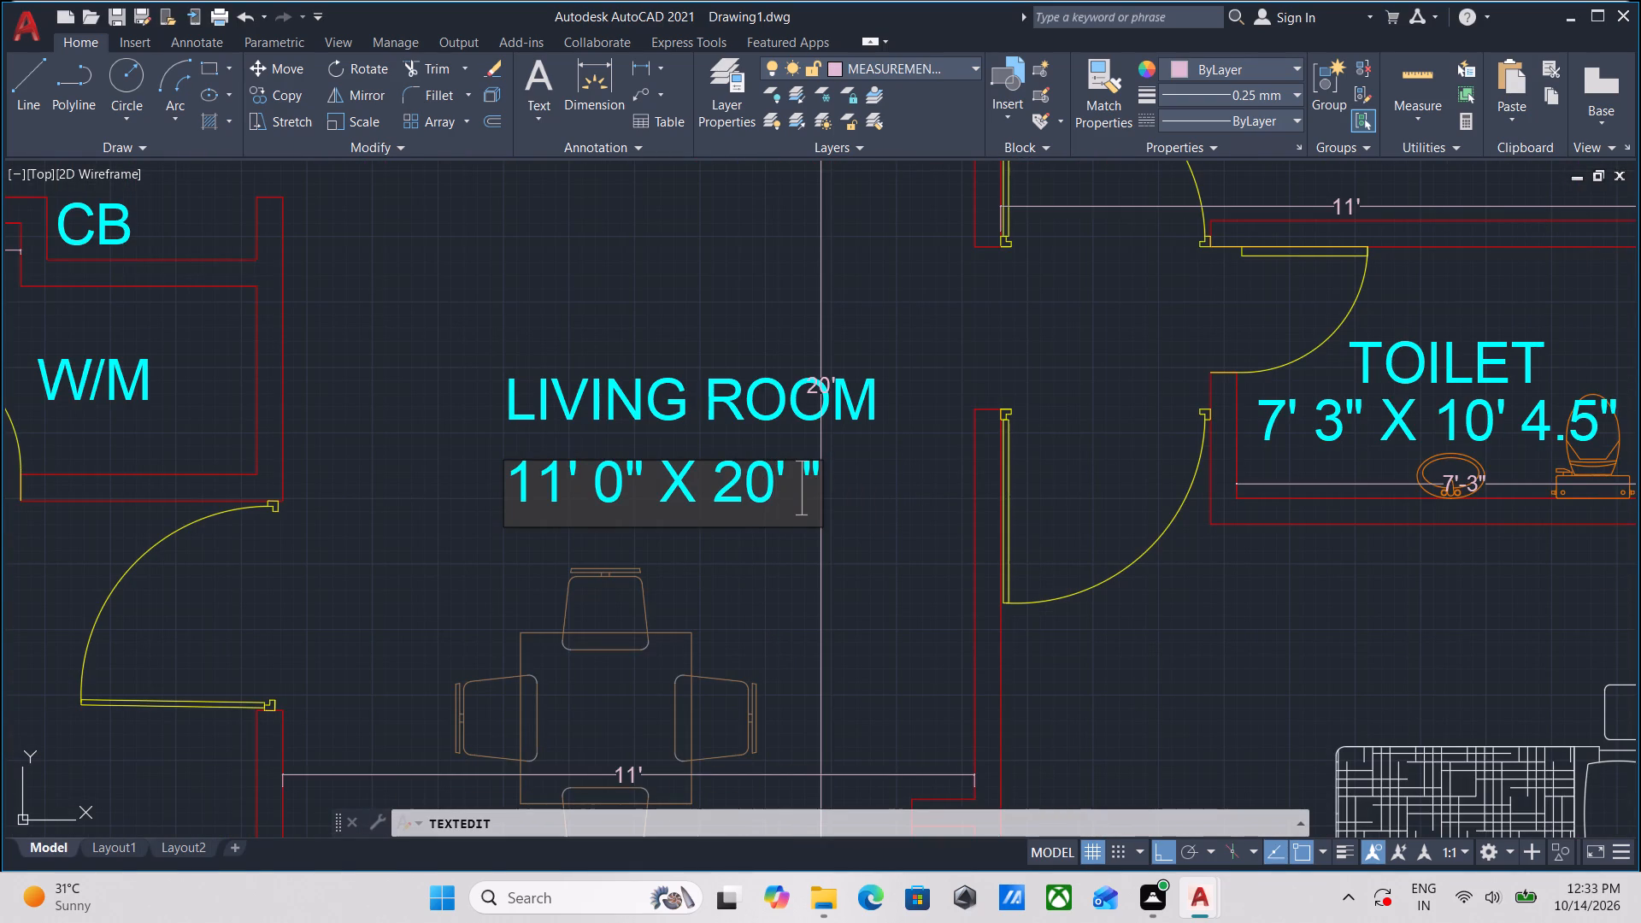
{"action": "left_click", "coordinate": [821, 482]}
{"action": "key", "text": "BackSpace"}
{"action": "key", "text": "BackSpace"}
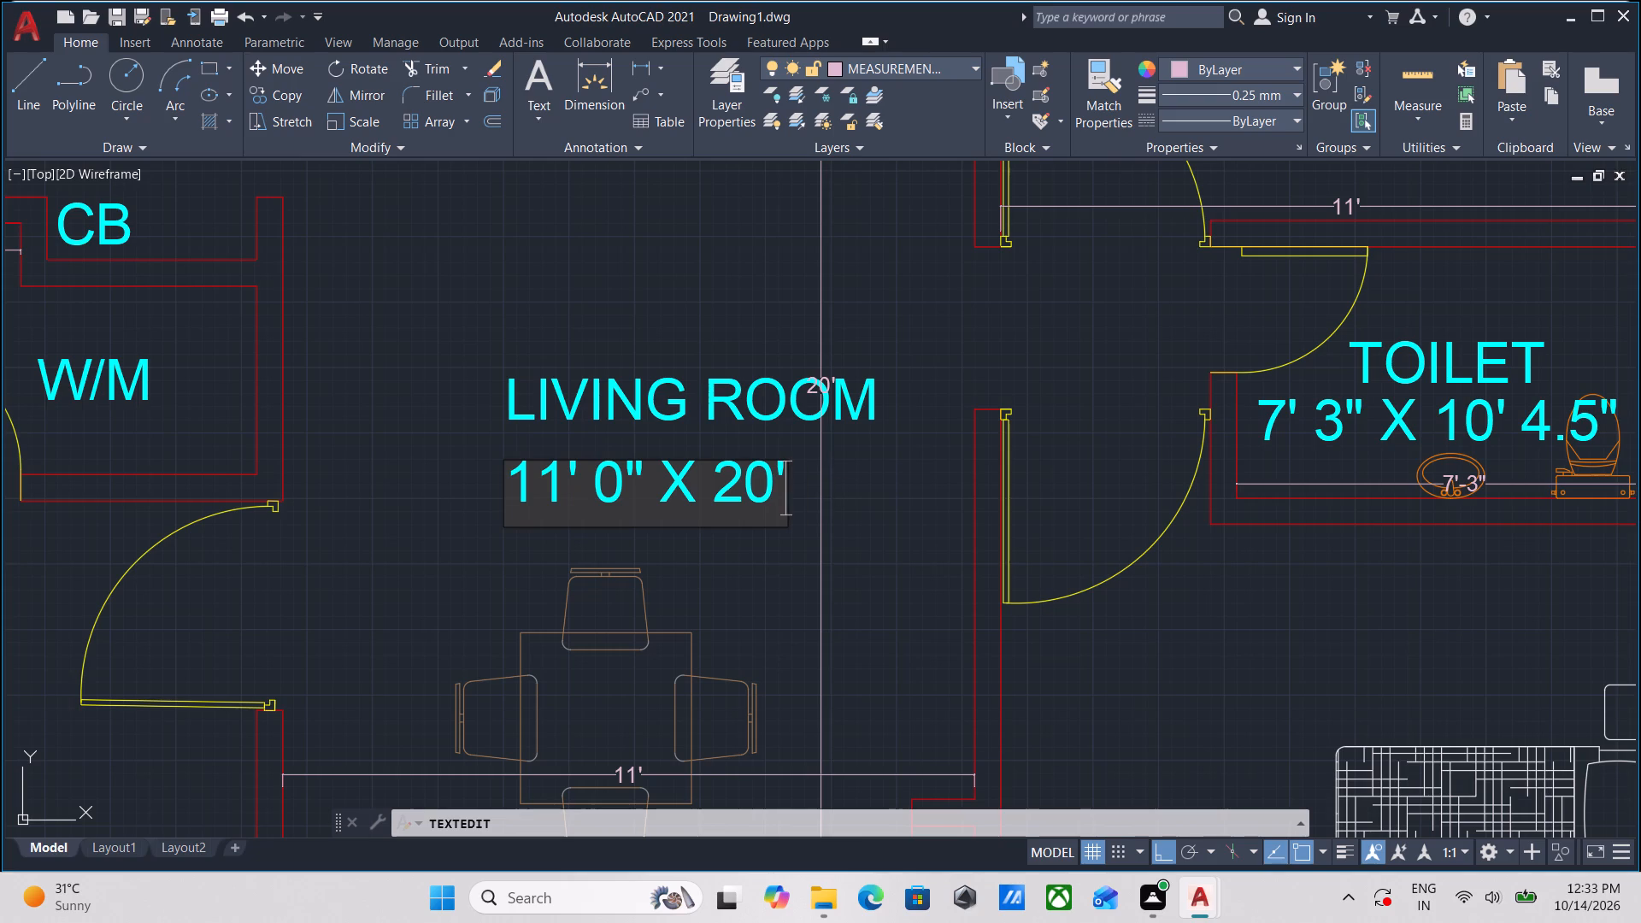
{"action": "key", "text": "Return"}
{"action": "key", "text": "Return"}
Move the LIVING ROOM name and its size label horizontally about 1'-11" away from the vertical dimension line.
{"action": "scroll", "coordinate": [400, 407], "scroll_direction": "up", "scroll_amount": 2}
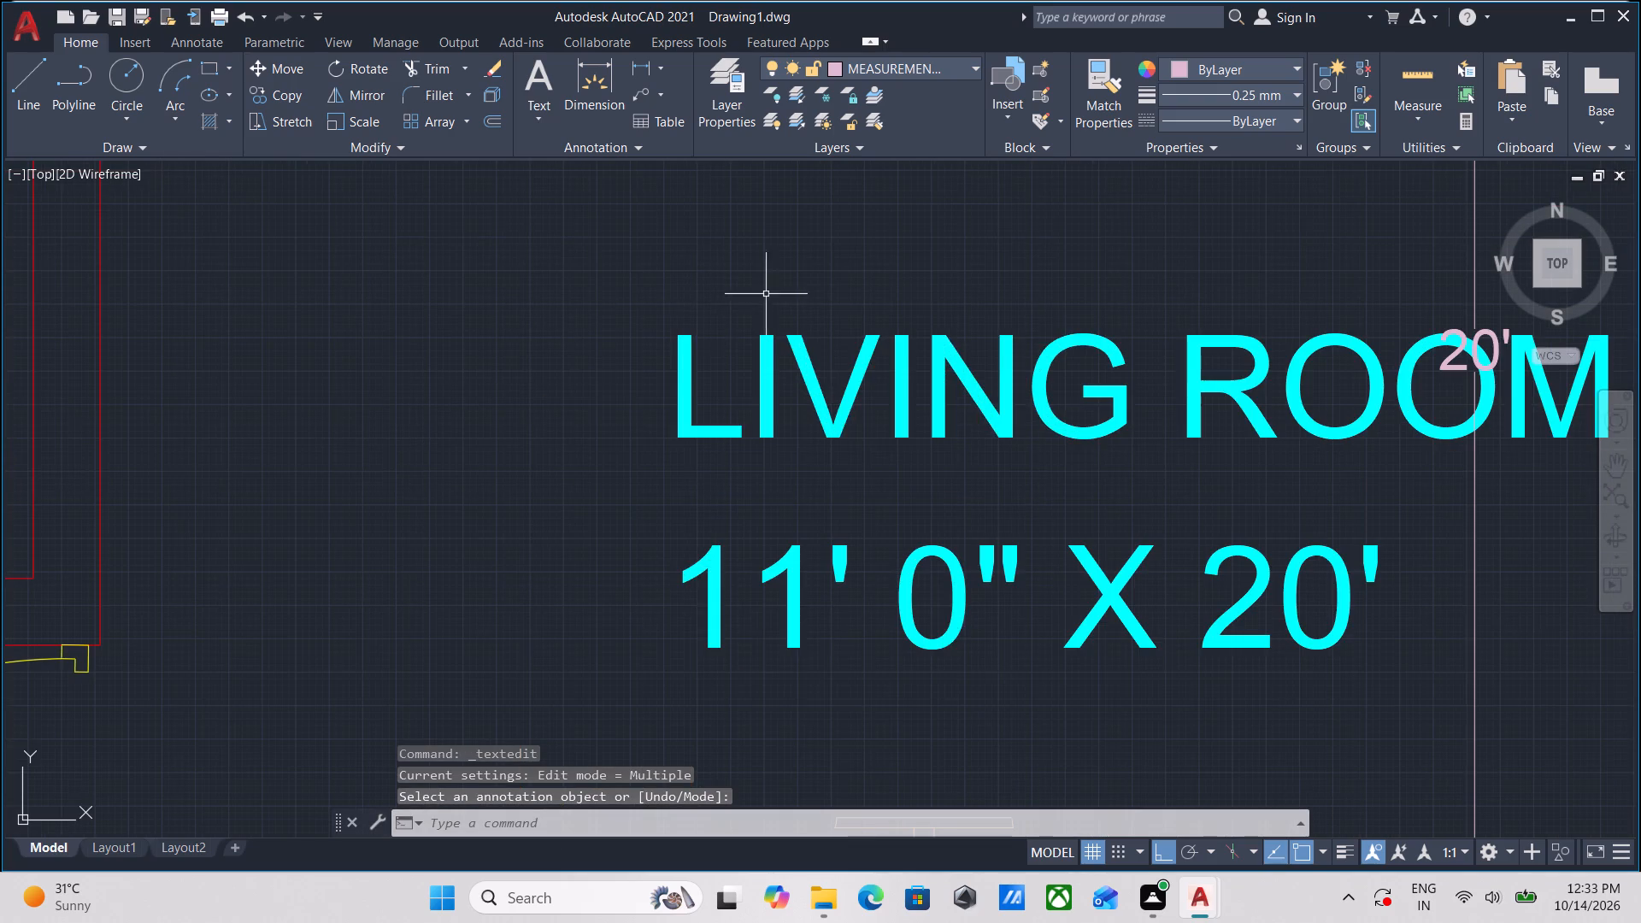
{"action": "left_click", "coordinate": [766, 294]}
{"action": "left_click", "coordinate": [690, 680]}
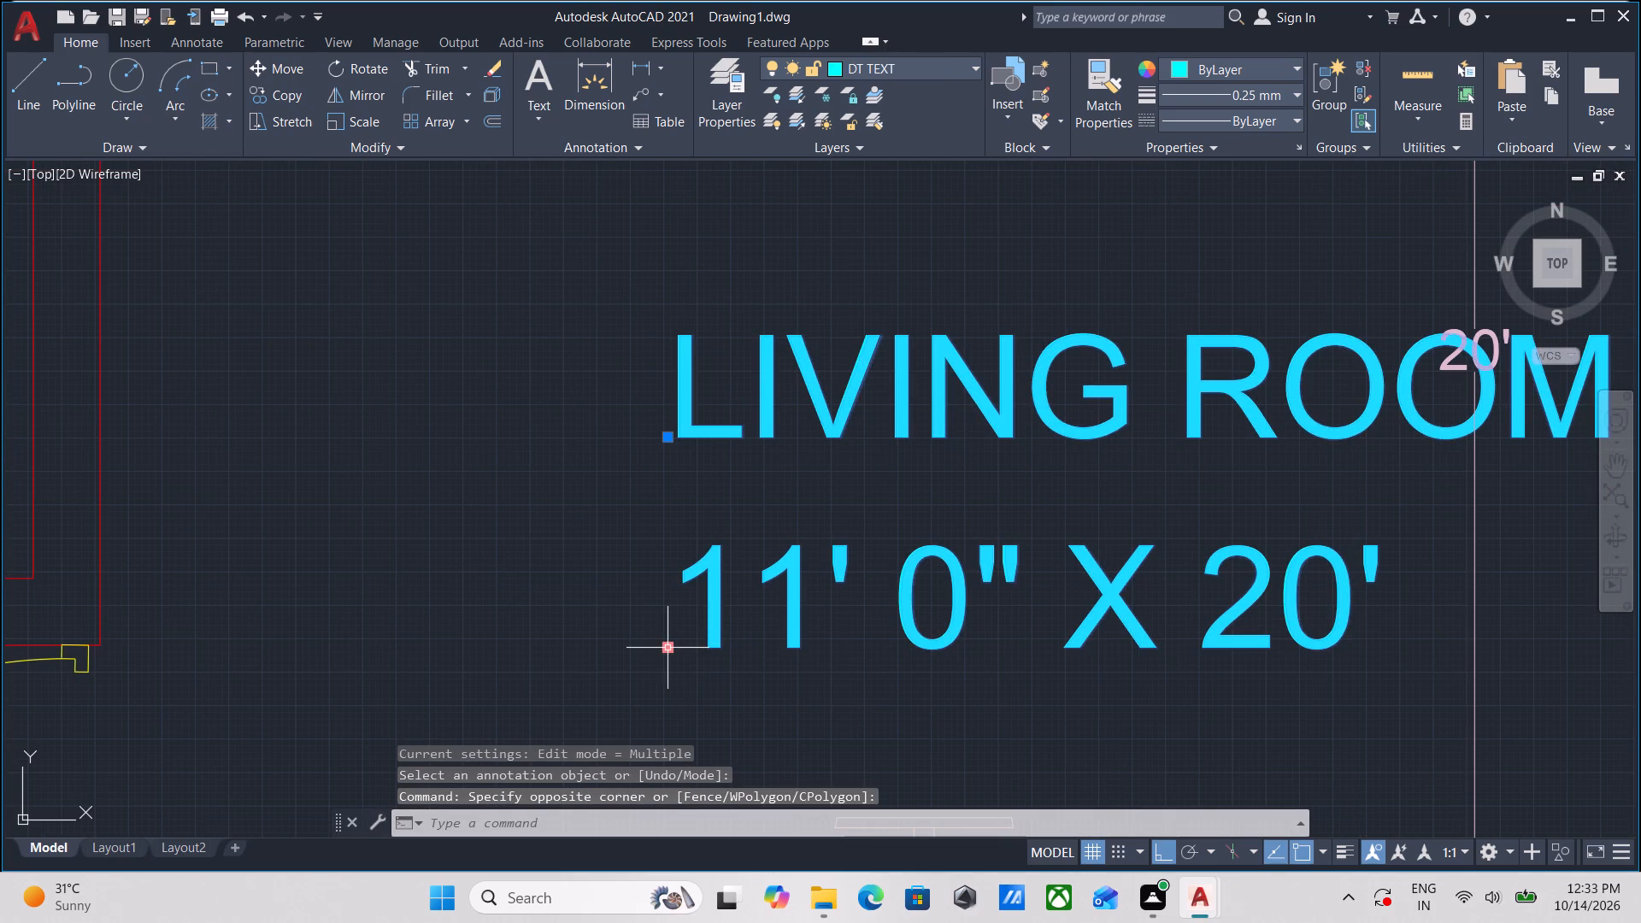
{"action": "key", "text": "m"}
{"action": "key", "text": "Return"}
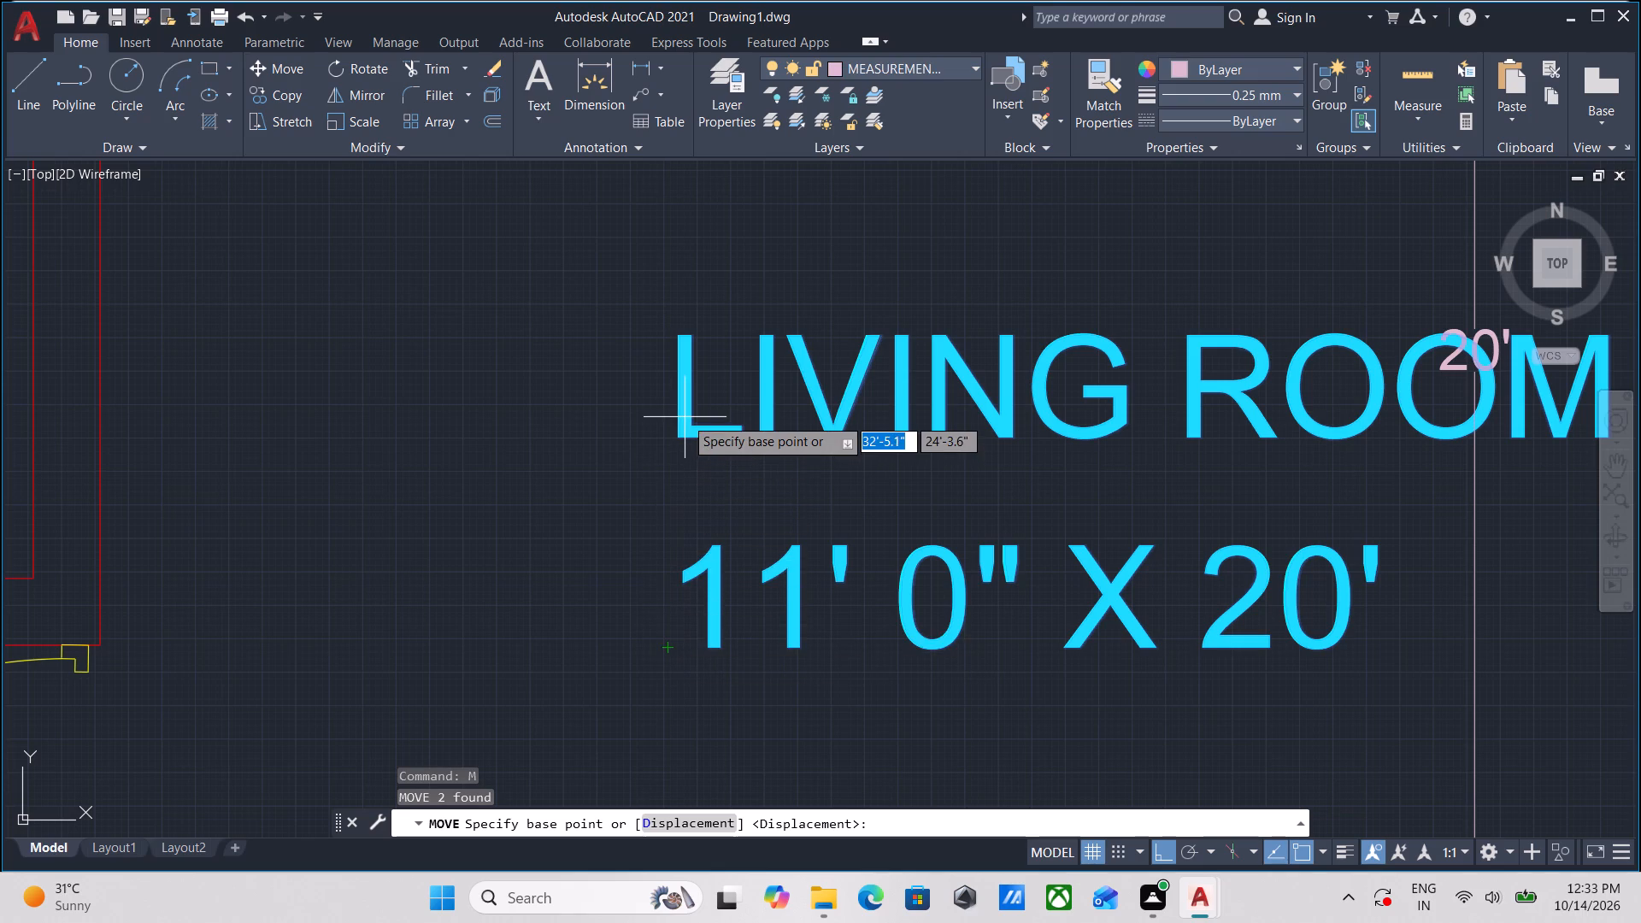
{"action": "left_click", "coordinate": [677, 430]}
{"action": "scroll", "coordinate": [443, 461], "scroll_direction": "down", "scroll_amount": 2}
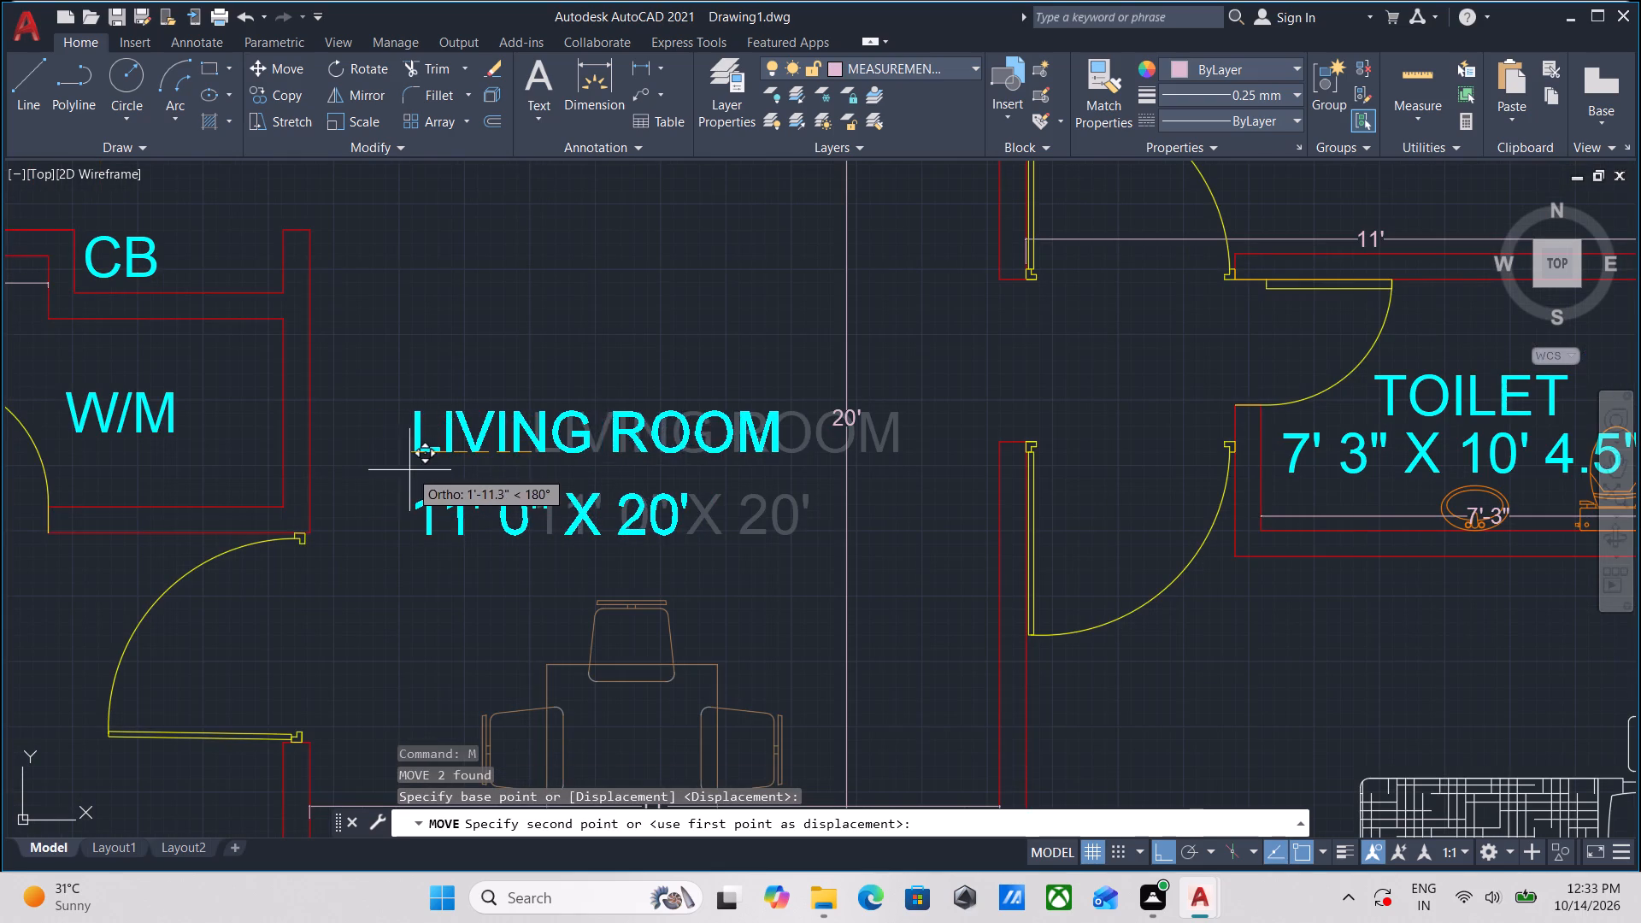
{"action": "left_click", "coordinate": [409, 470]}
{"action": "scroll", "coordinate": [461, 464], "scroll_direction": "down", "scroll_amount": 2}
{"action": "middle_click_drag", "start_coordinate": [519, 453], "coordinate": [617, 440]}
{"action": "key", "text": "Escape"}
Put the left plan's overall width dimension below the building and overall depth dimension beside it on the MEASUREMENTS layer.
{"action": "scroll", "coordinate": [637, 438], "scroll_direction": "down", "scroll_amount": 2}
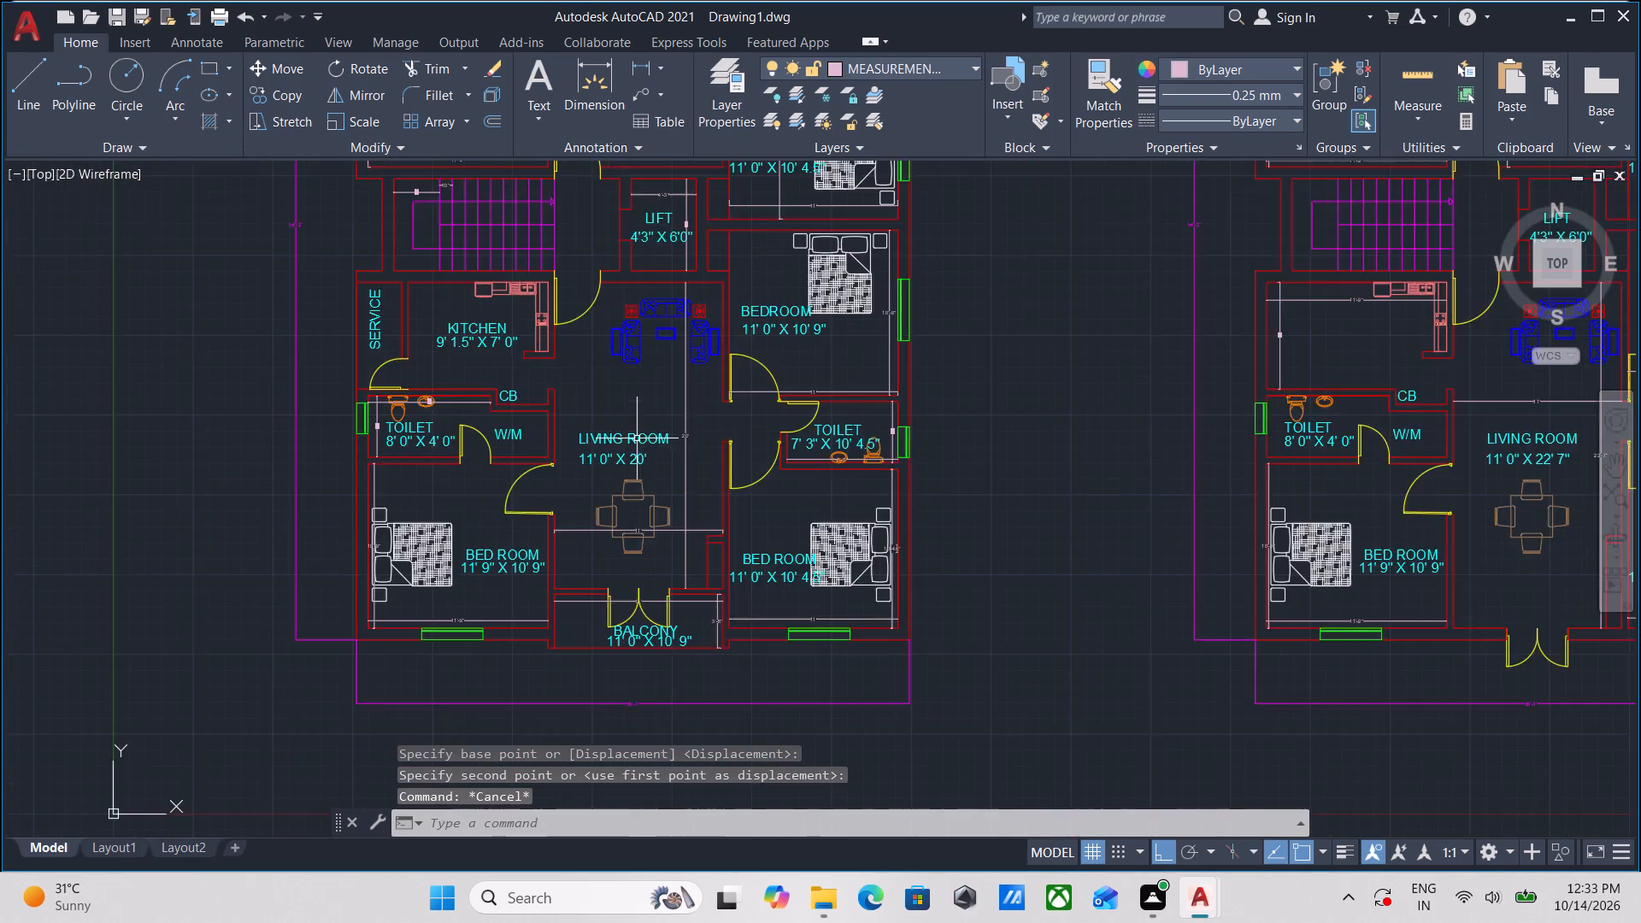
{"action": "middle_click_drag", "start_coordinate": [637, 438], "coordinate": [746, 424]}
{"action": "scroll", "coordinate": [748, 423], "scroll_direction": "down", "scroll_amount": 1}
{"action": "middle_click_drag", "start_coordinate": [748, 423], "coordinate": [666, 491]}
{"action": "scroll", "coordinate": [611, 633], "scroll_direction": "up", "scroll_amount": 3}
{"action": "left_click_drag", "start_coordinate": [620, 616], "coordinate": [615, 599]}
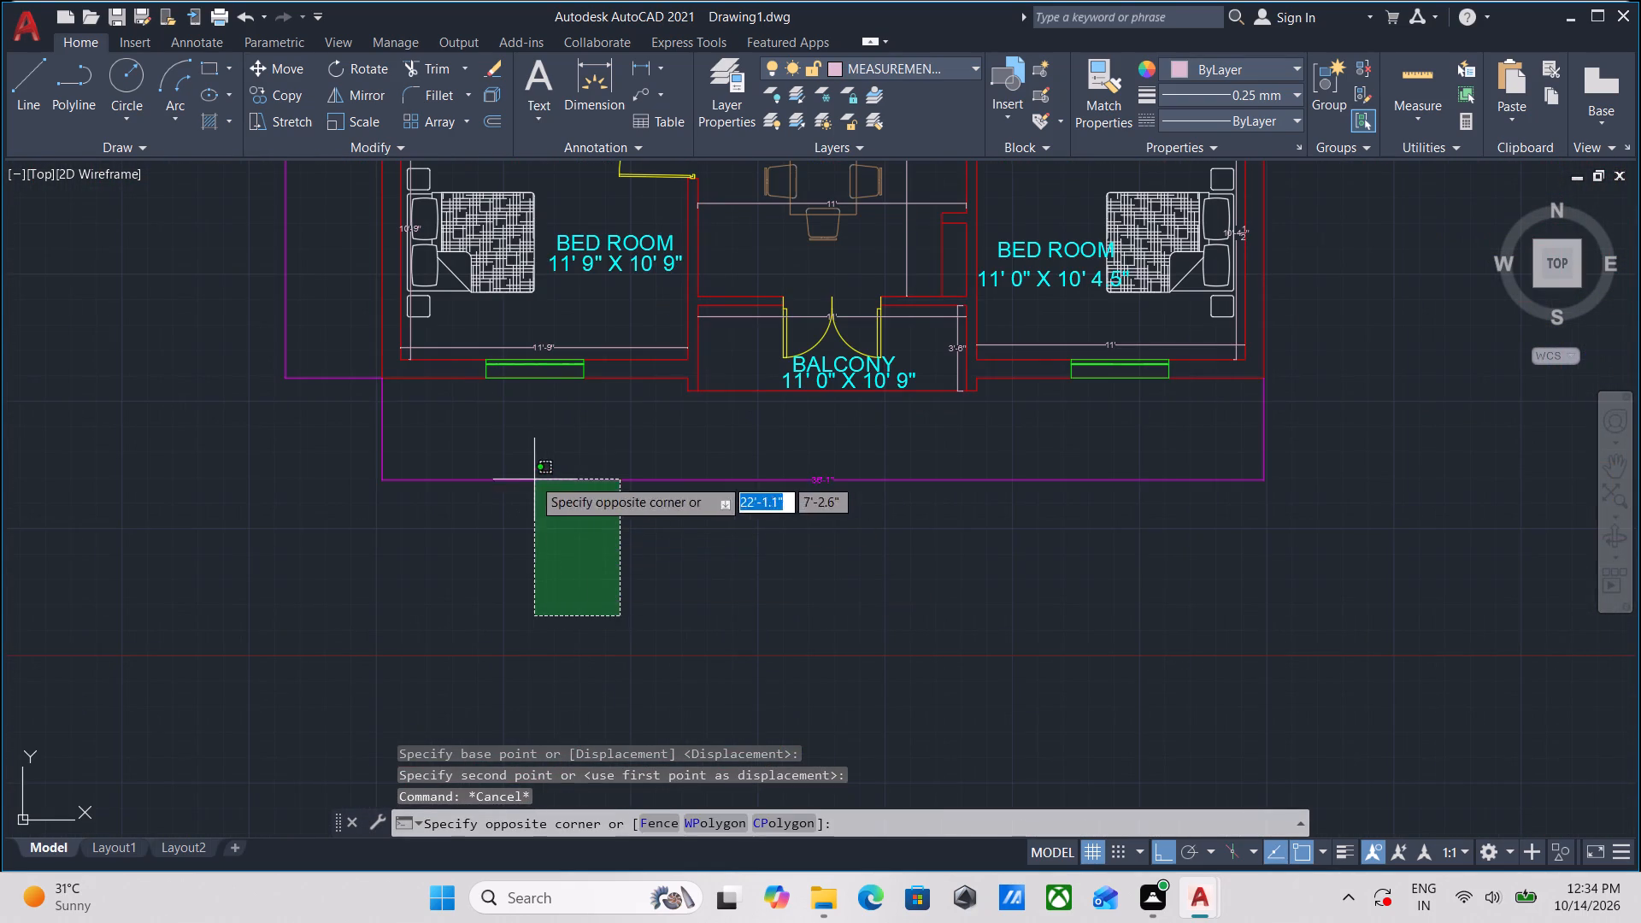
{"action": "left_click", "coordinate": [518, 454]}
{"action": "middle_click_drag", "start_coordinate": [480, 447], "coordinate": [586, 665]}
{"action": "left_click_drag", "start_coordinate": [439, 514], "coordinate": [429, 511]}
{"action": "left_click", "coordinate": [331, 443]}
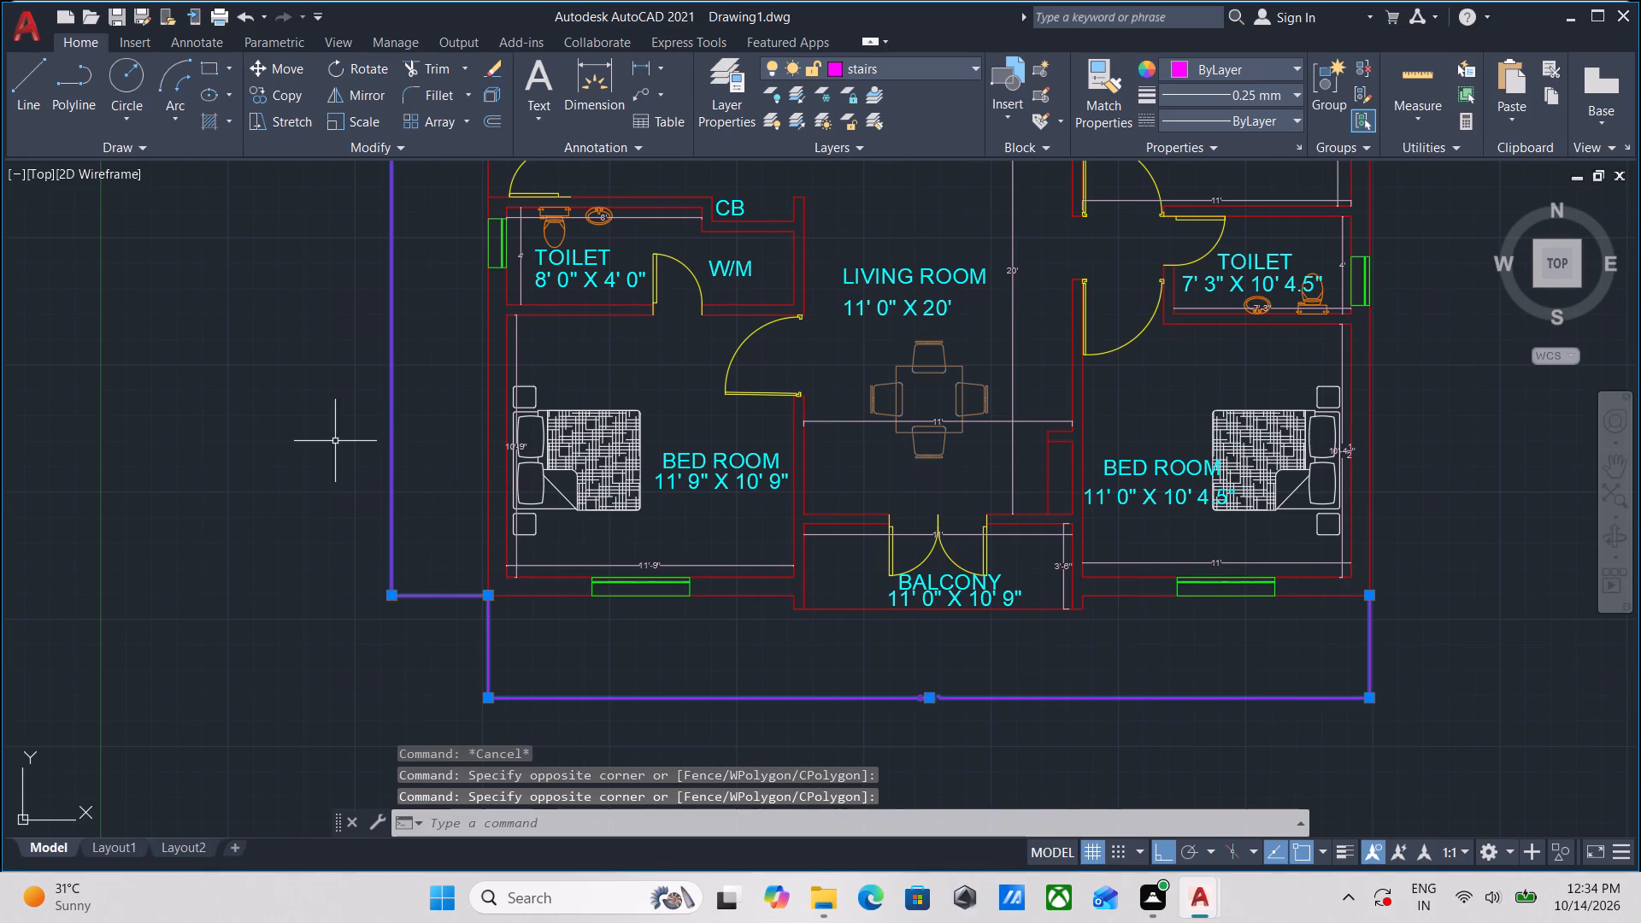
{"action": "scroll", "coordinate": [335, 441], "scroll_direction": "down", "scroll_amount": 1}
{"action": "middle_click_drag", "start_coordinate": [335, 441], "coordinate": [285, 561]}
{"action": "left_click", "coordinate": [894, 67]}
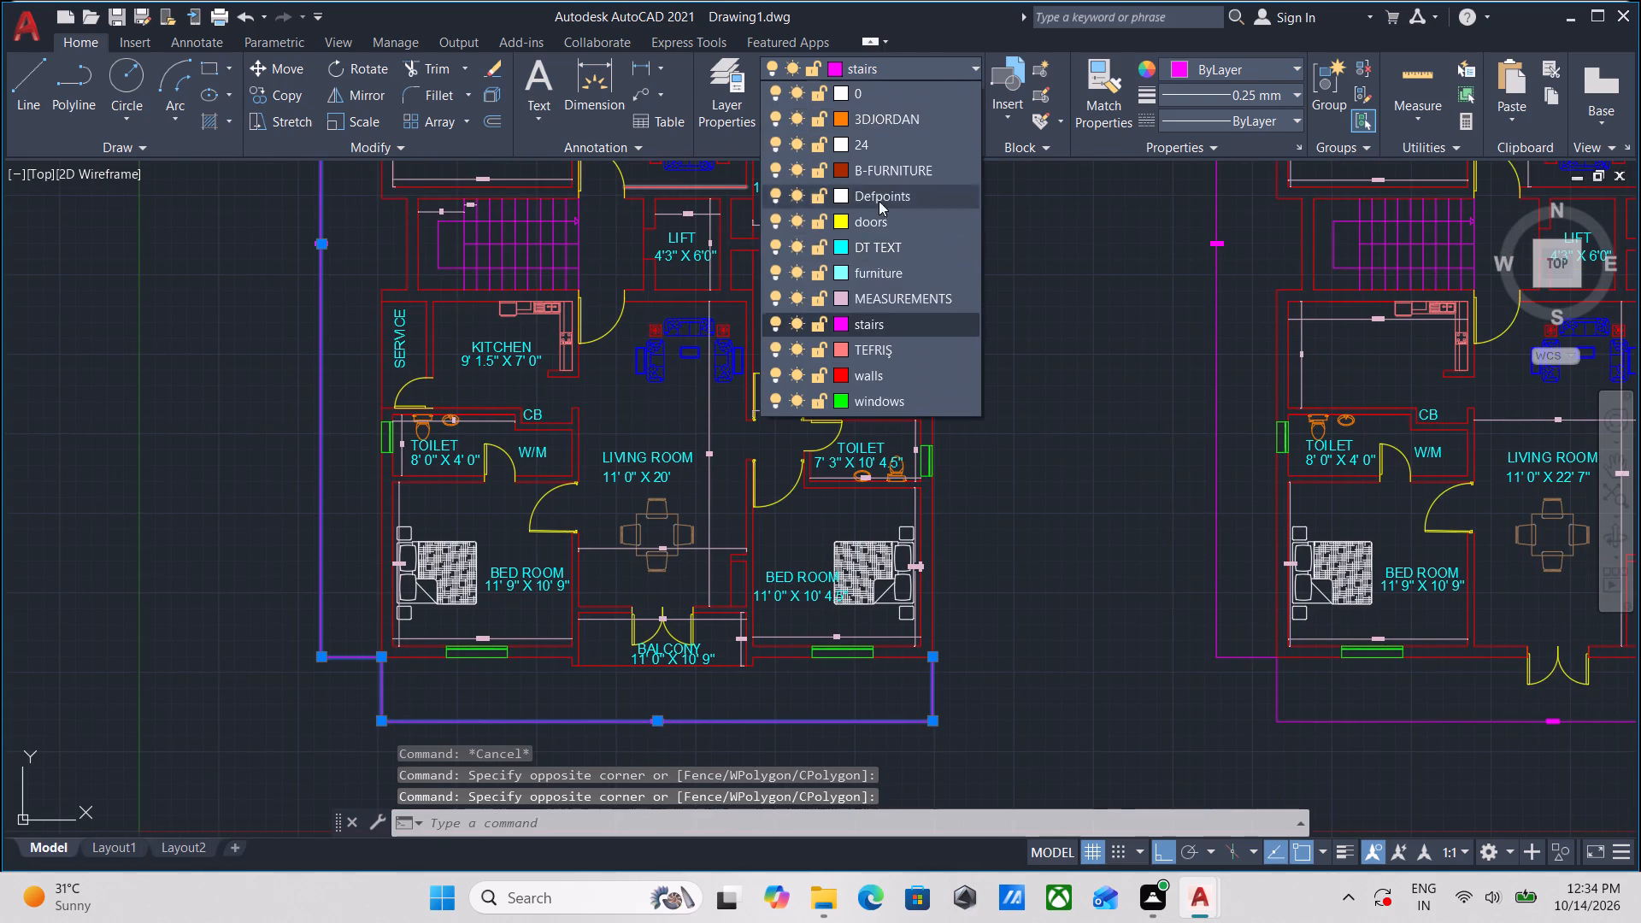
{"action": "left_click", "coordinate": [879, 297]}
{"action": "scroll", "coordinate": [928, 412], "scroll_direction": "down", "scroll_amount": 2}
{"action": "middle_click_drag", "start_coordinate": [939, 431], "coordinate": [791, 456]}
{"action": "scroll", "coordinate": [798, 467], "scroll_direction": "up", "scroll_amount": 2}
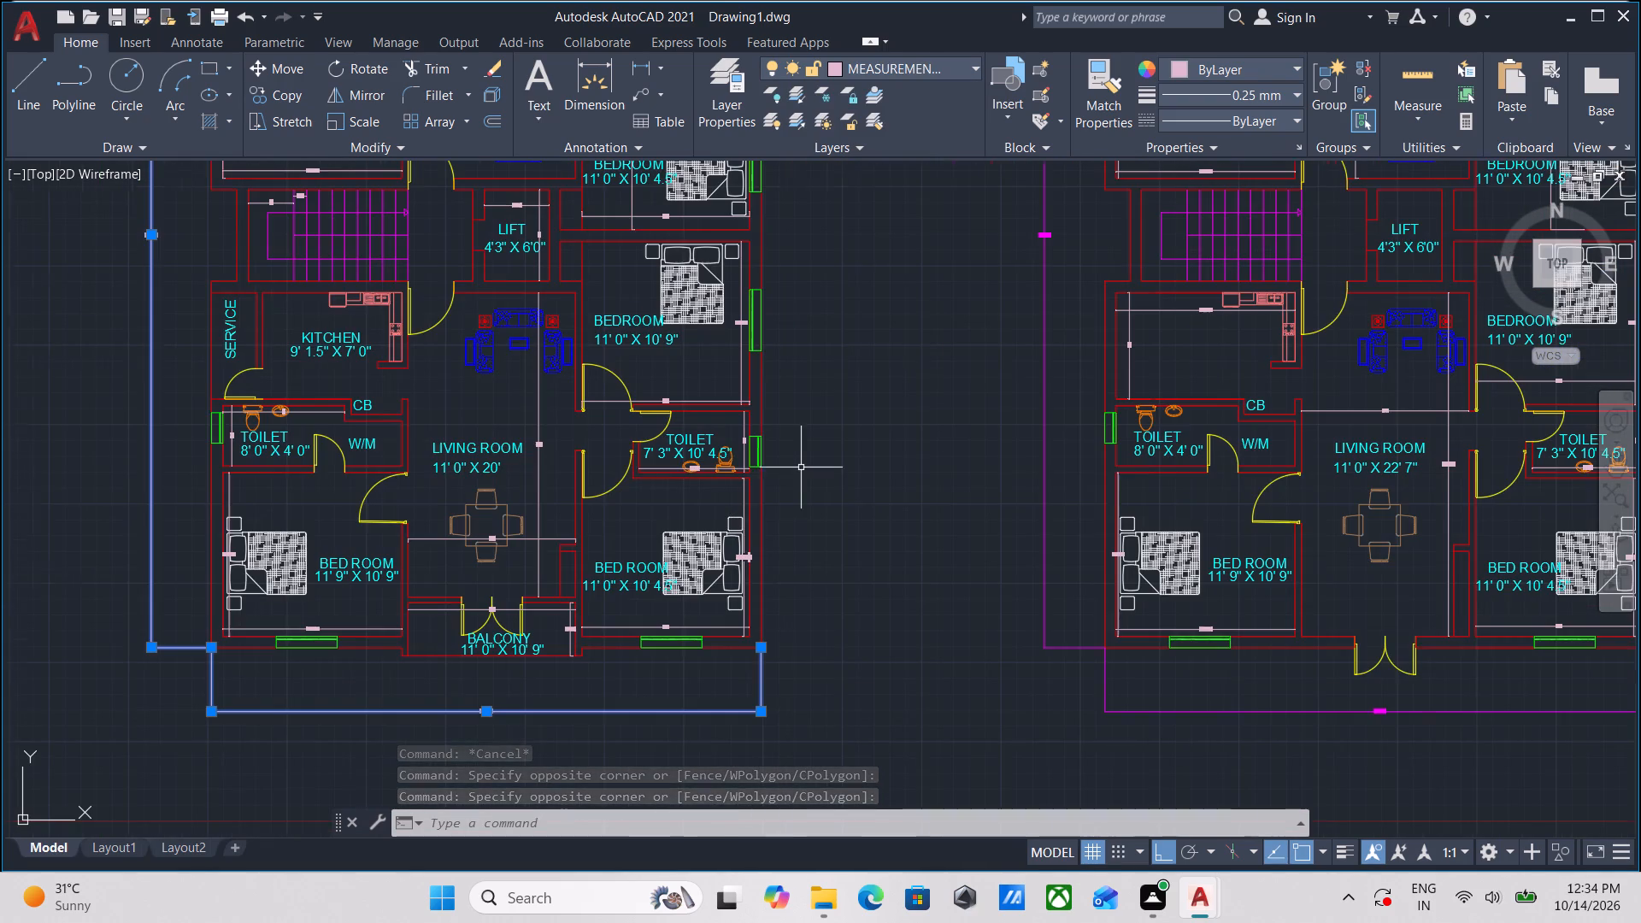
{"action": "key", "text": "Escape"}
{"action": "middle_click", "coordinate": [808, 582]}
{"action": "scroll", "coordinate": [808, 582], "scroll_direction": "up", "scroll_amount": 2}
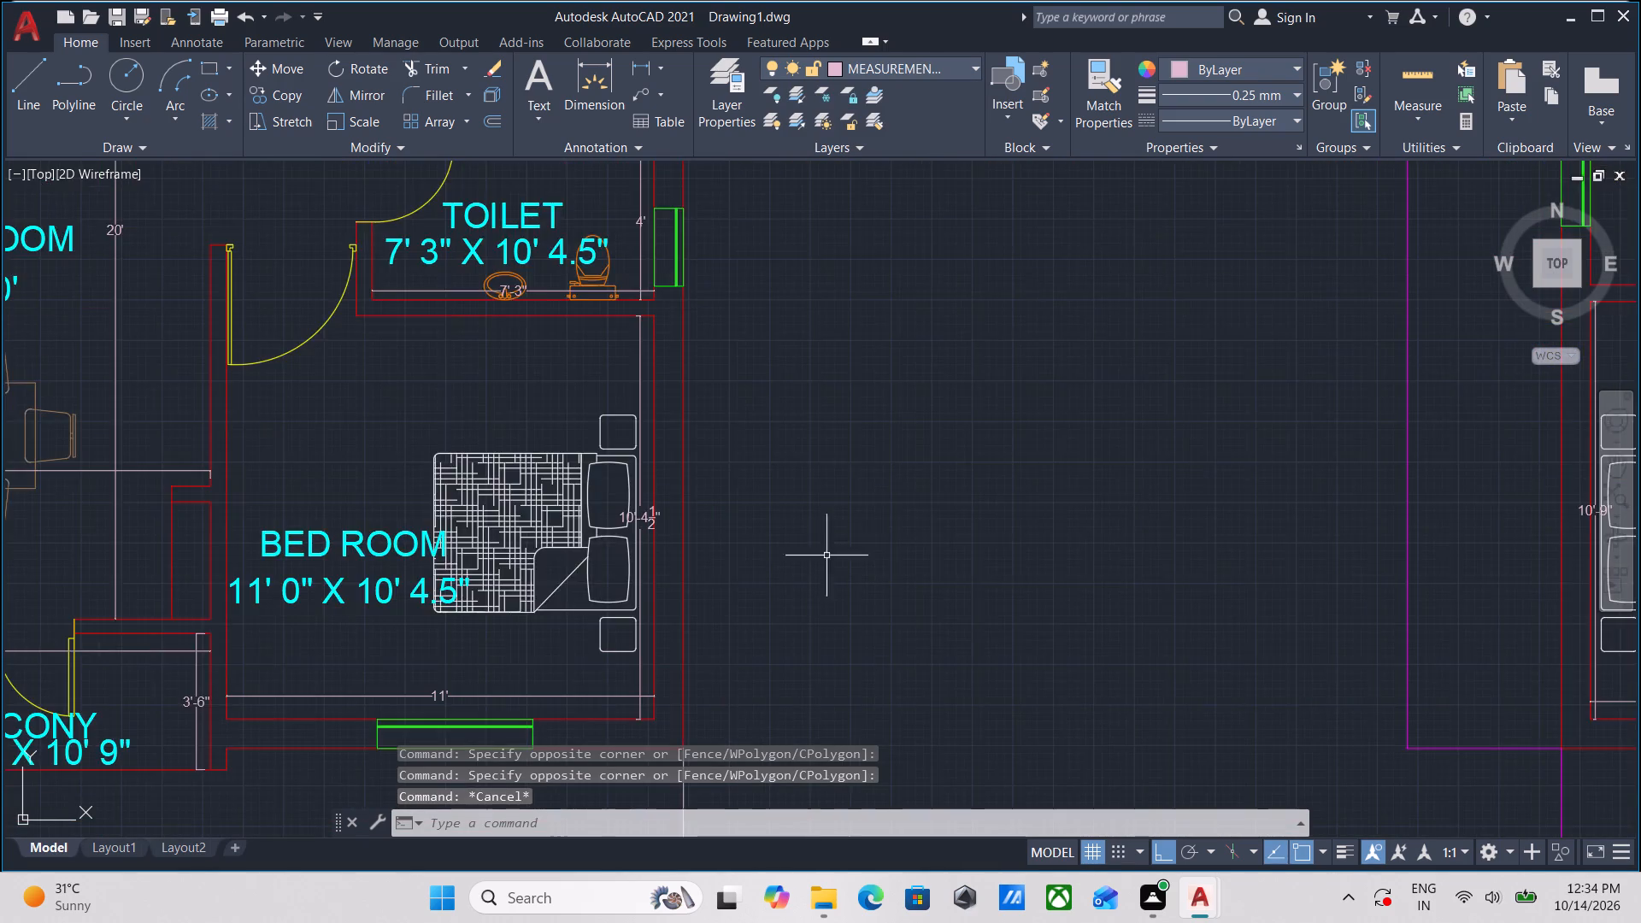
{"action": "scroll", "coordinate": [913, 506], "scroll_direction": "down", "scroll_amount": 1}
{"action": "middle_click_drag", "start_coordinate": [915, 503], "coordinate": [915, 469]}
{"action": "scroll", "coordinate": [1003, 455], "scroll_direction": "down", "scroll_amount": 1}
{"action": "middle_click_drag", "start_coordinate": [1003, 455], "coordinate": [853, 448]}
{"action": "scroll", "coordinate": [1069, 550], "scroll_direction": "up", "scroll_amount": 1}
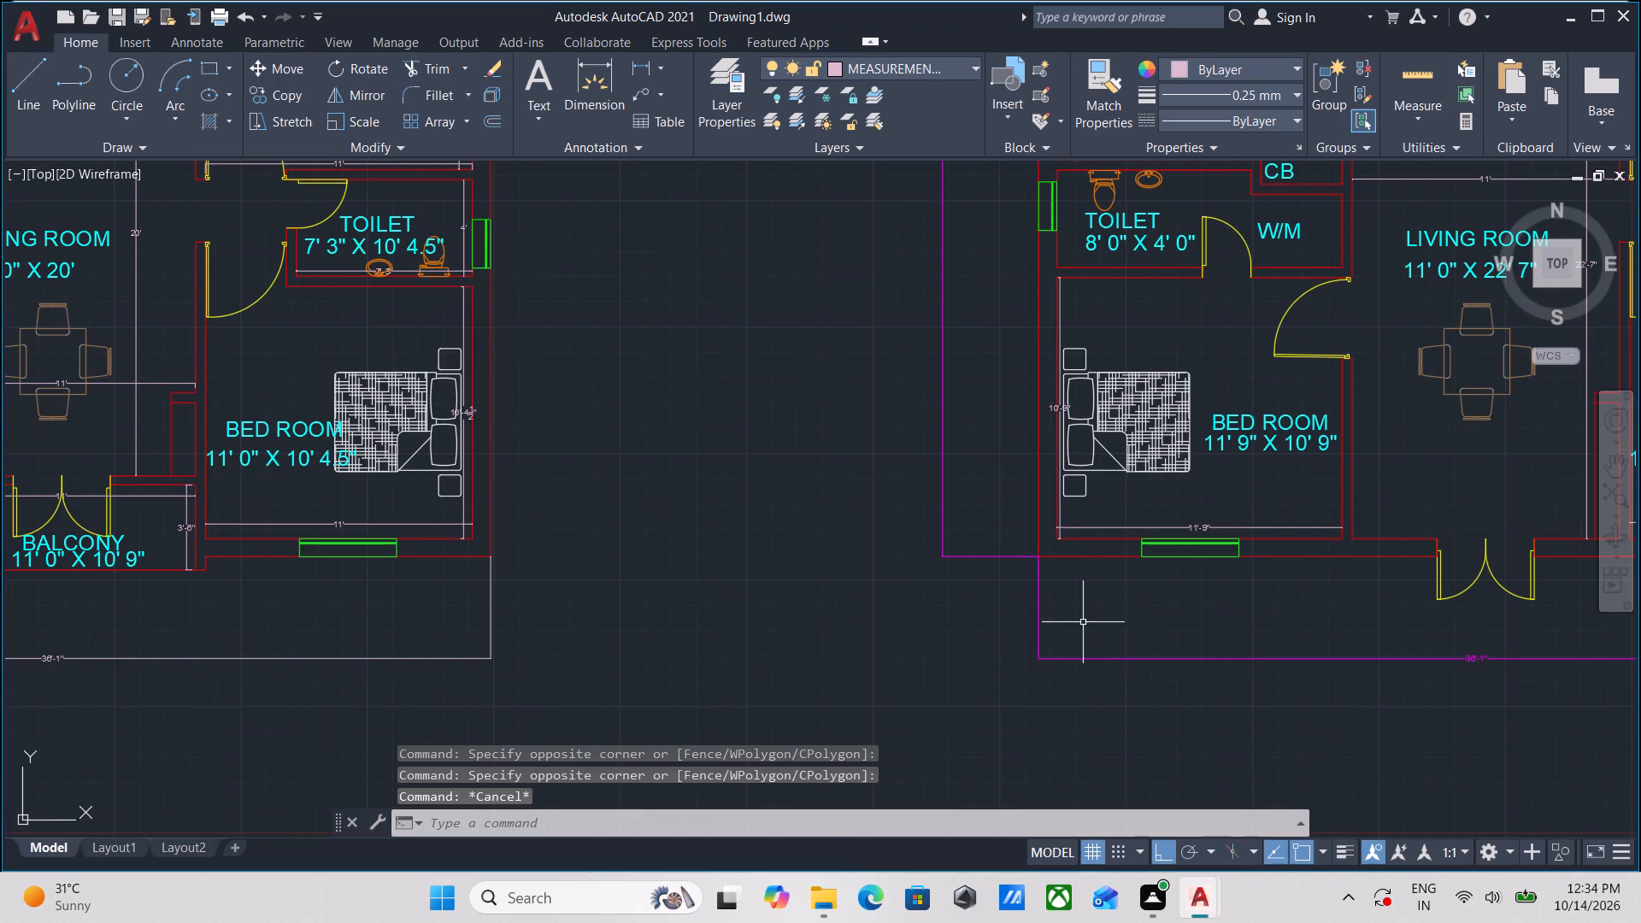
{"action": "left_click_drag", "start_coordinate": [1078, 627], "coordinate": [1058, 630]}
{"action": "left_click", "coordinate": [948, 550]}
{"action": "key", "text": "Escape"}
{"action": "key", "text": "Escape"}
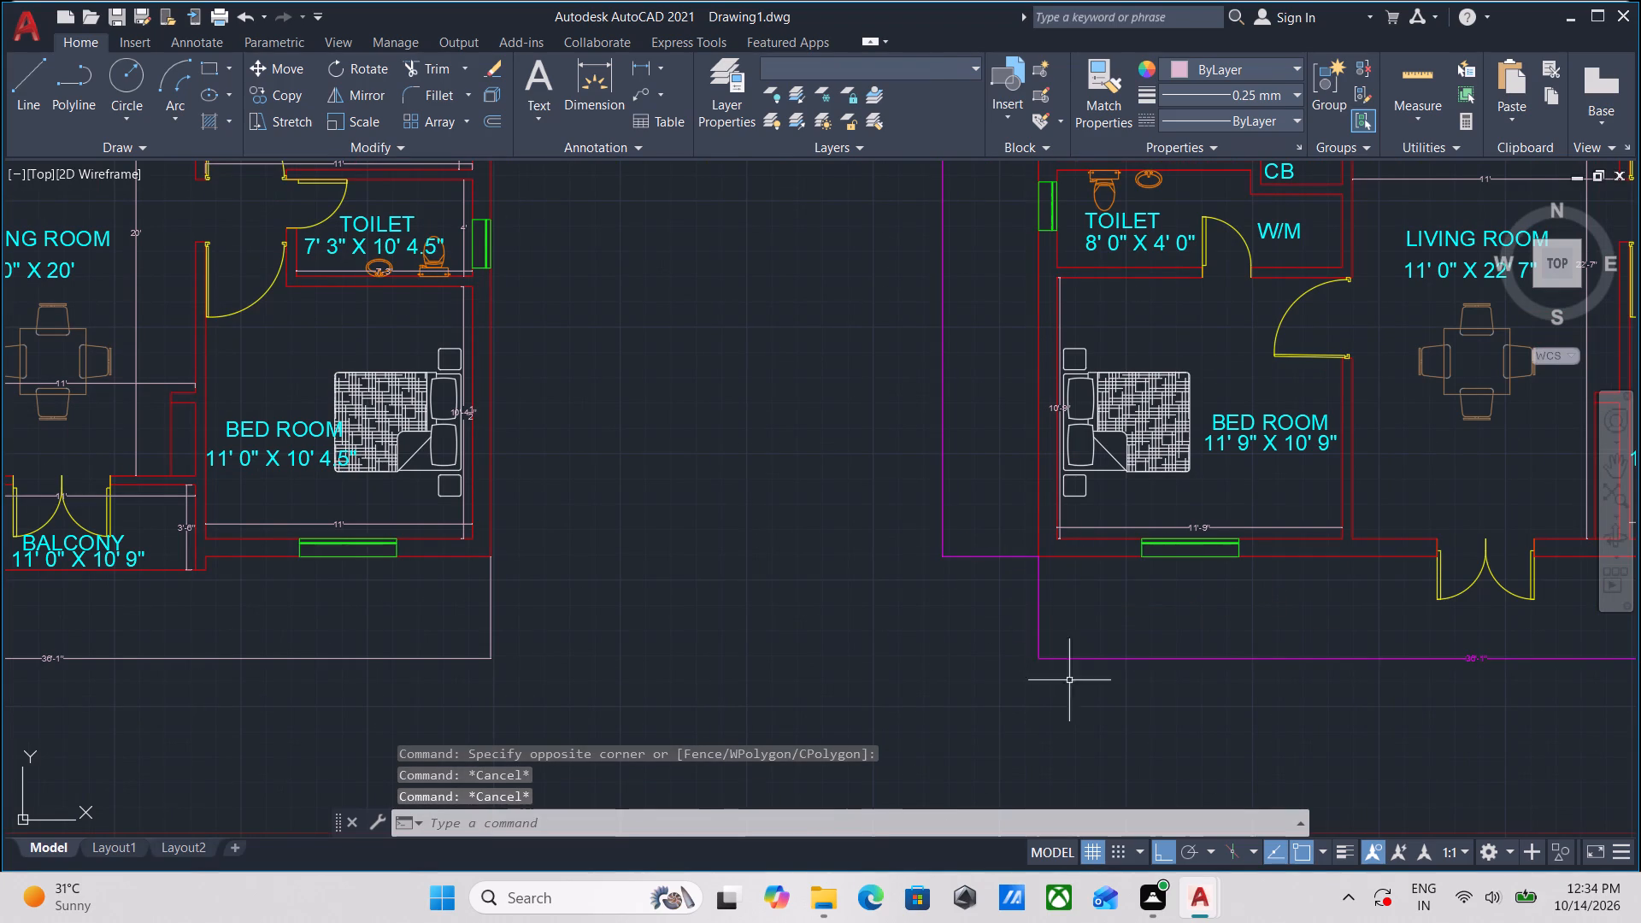
Put the right plan's overall width dimension and overall depth dimension on the MEASUREMENTS layer.
{"action": "left_click", "coordinate": [1143, 706]}
{"action": "left_click", "coordinate": [854, 612]}
{"action": "left_click", "coordinate": [968, 613]}
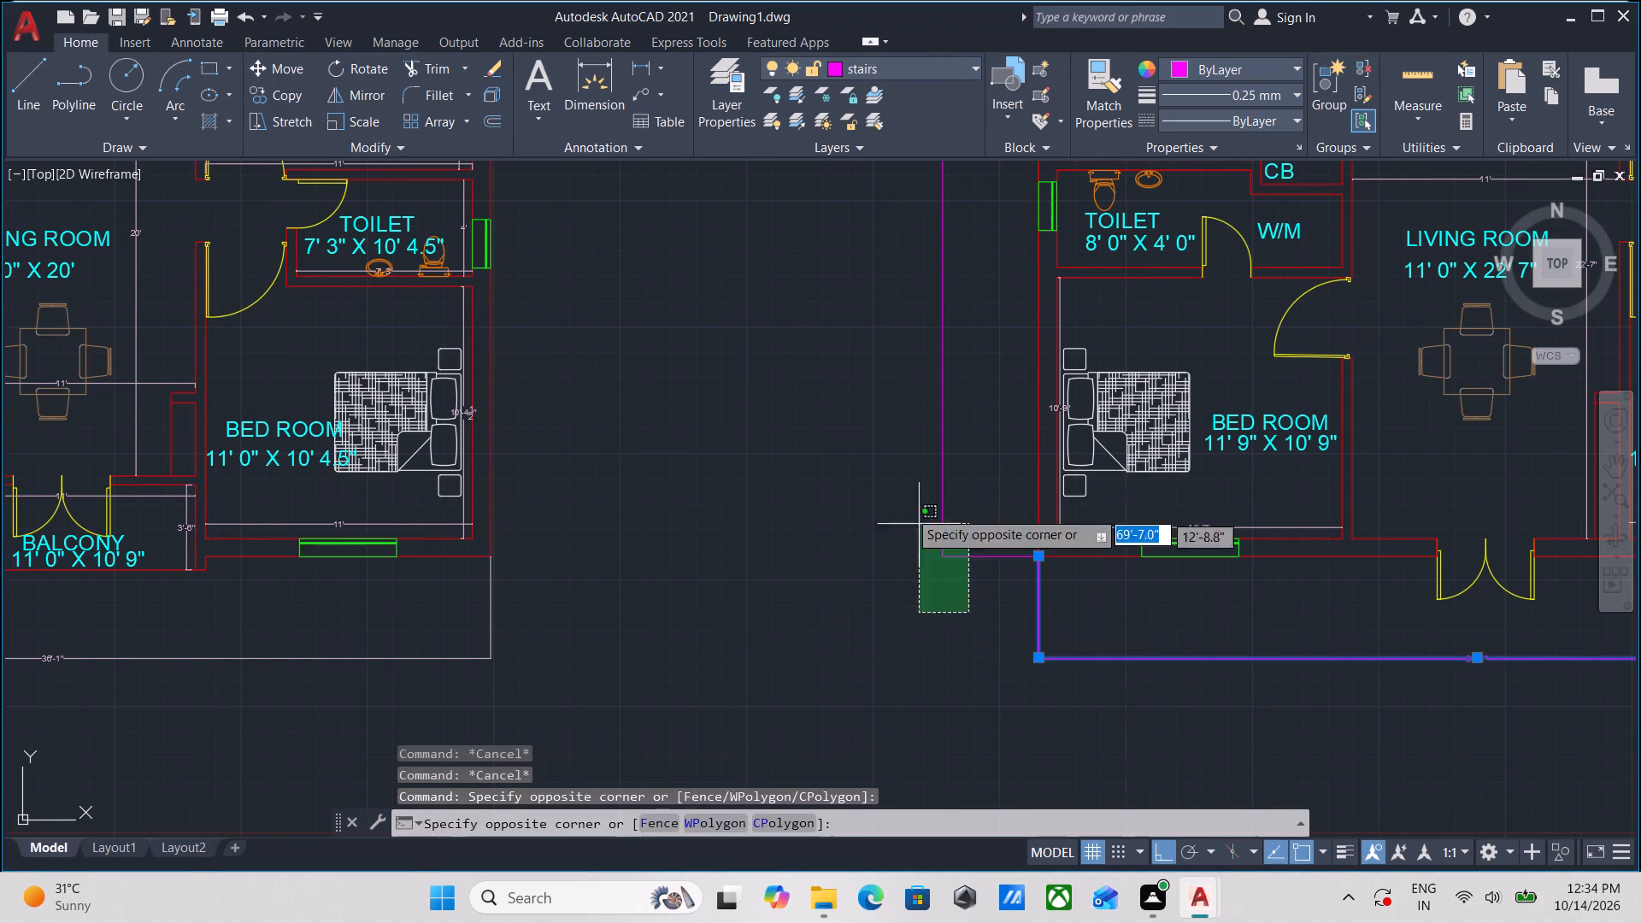
{"action": "left_click", "coordinate": [897, 492]}
{"action": "left_click", "coordinate": [918, 60]}
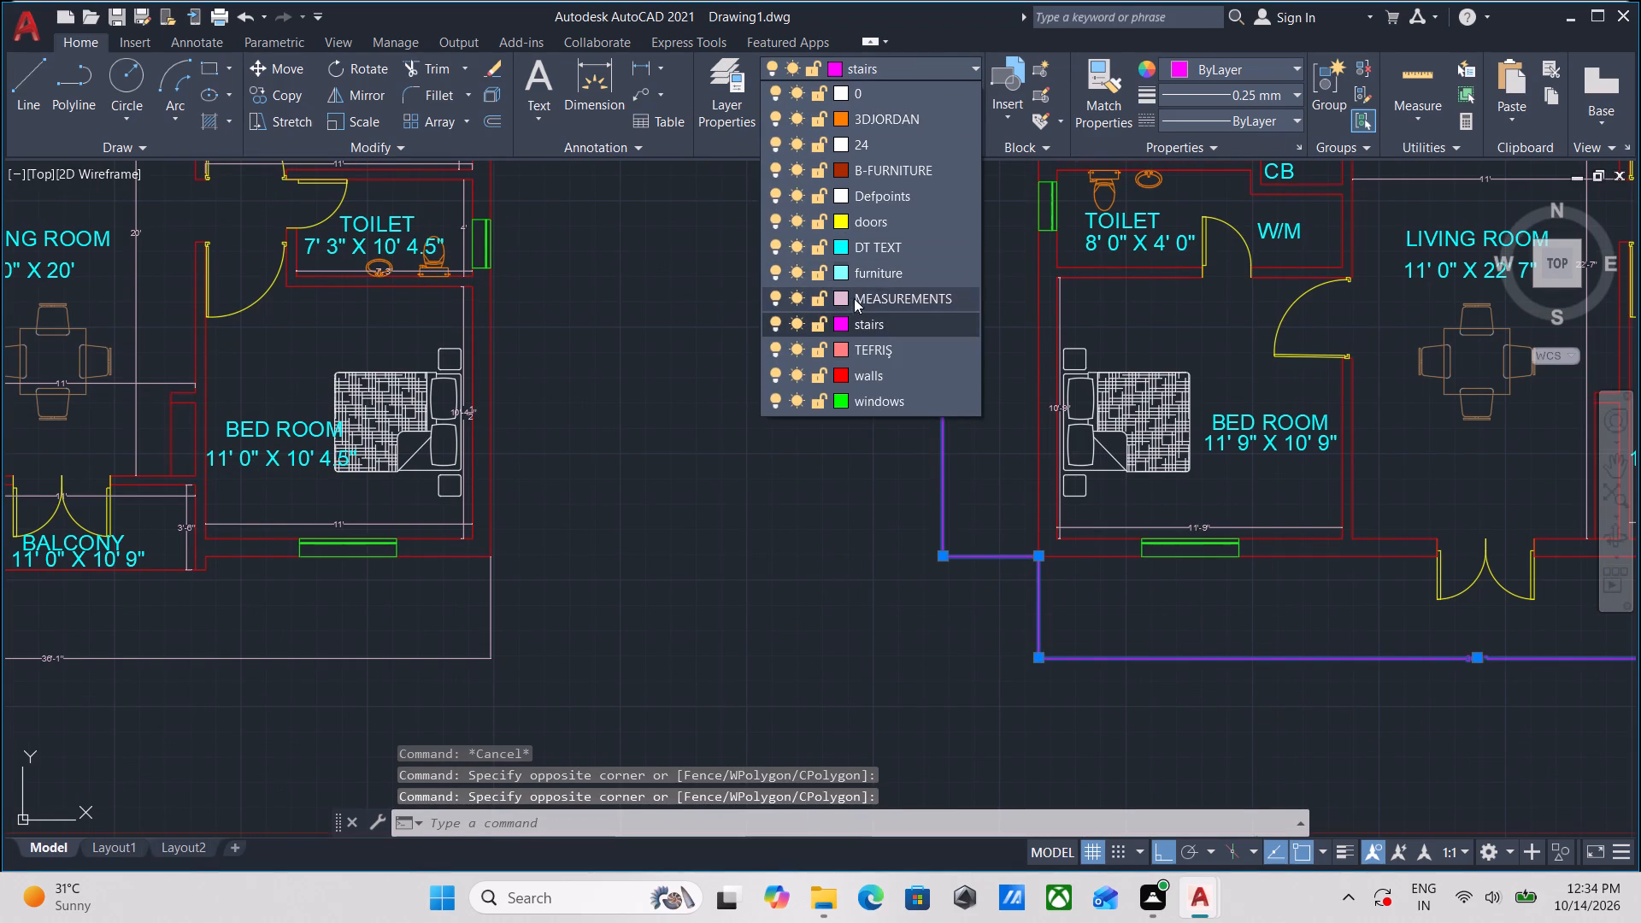
{"action": "left_click", "coordinate": [841, 298]}
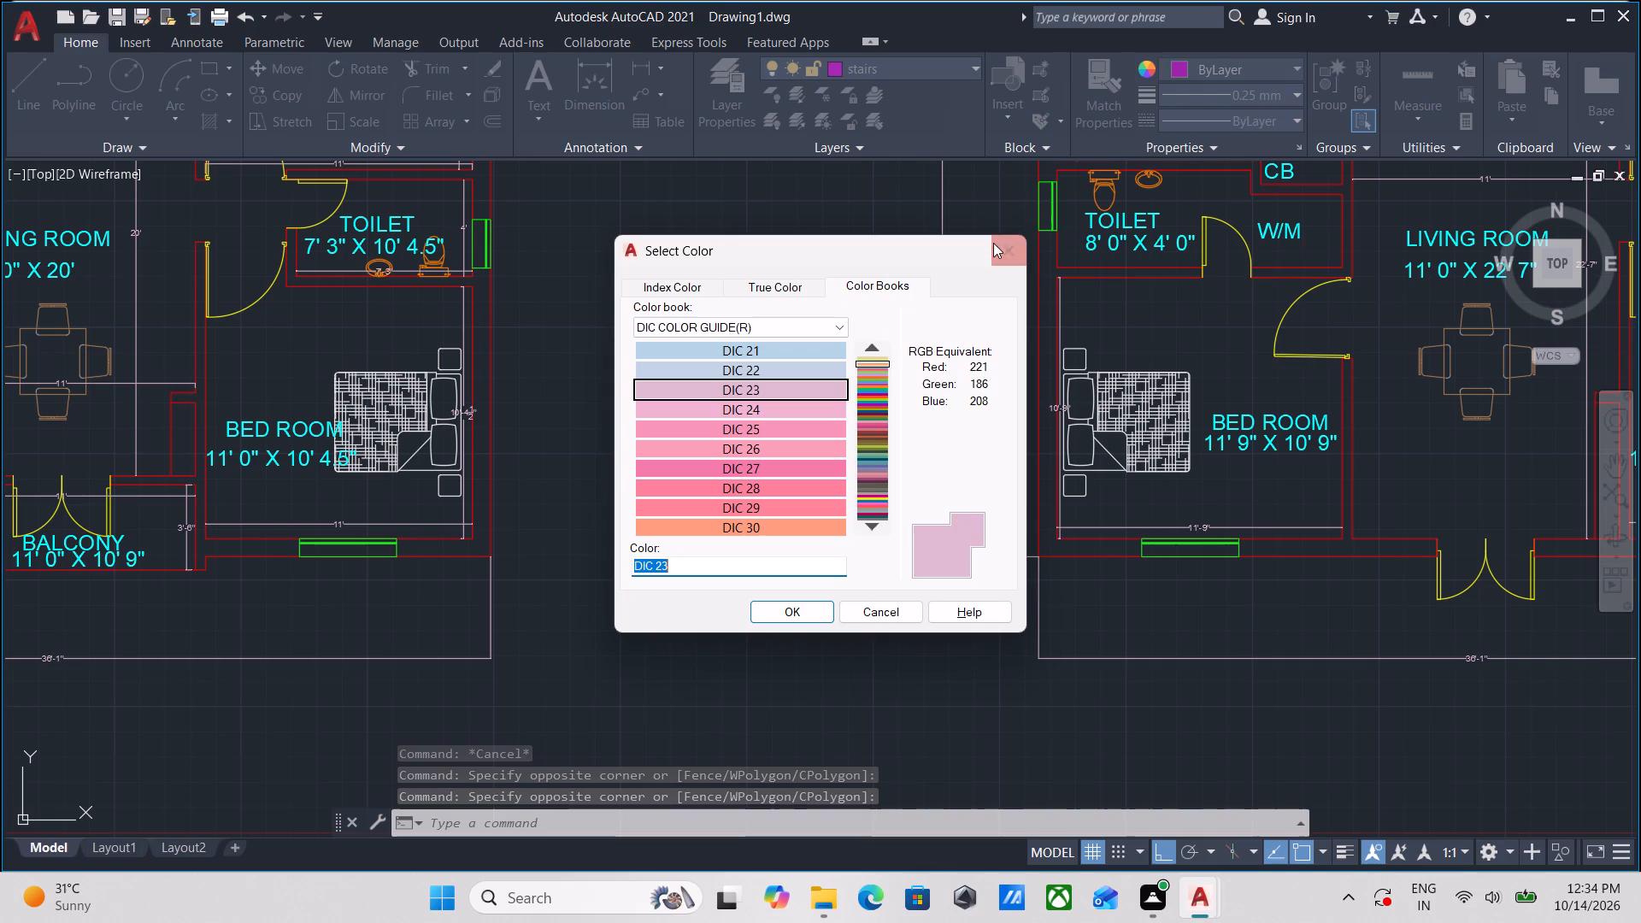
{"action": "left_click", "coordinate": [1005, 249]}
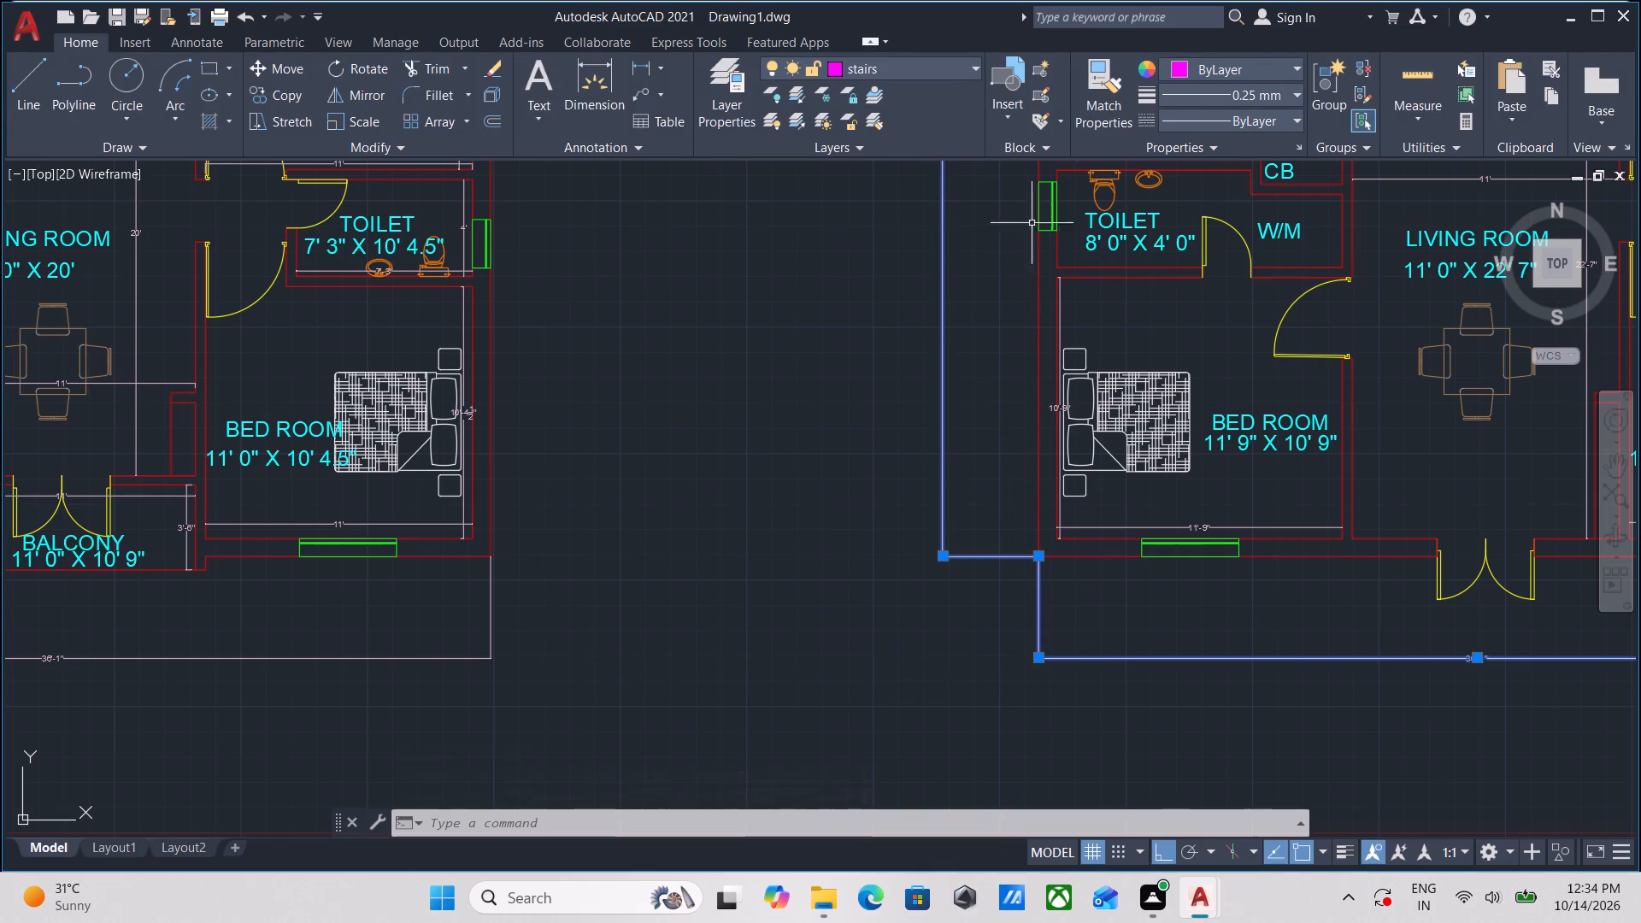
{"action": "left_click", "coordinate": [944, 64]}
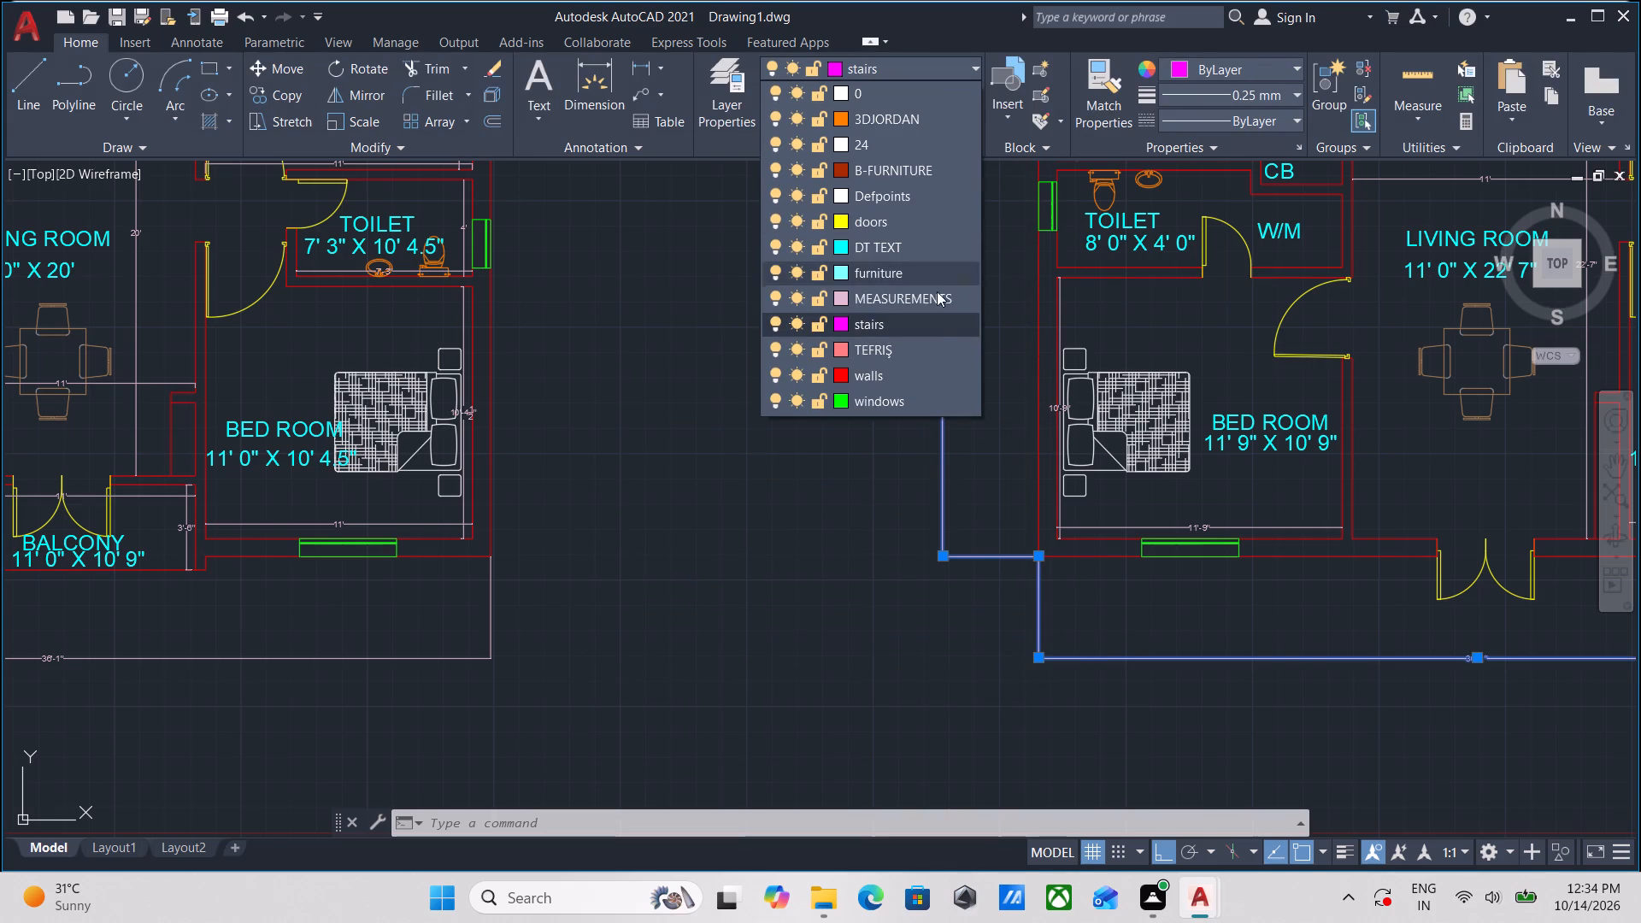
{"action": "left_click", "coordinate": [938, 298]}
Look over both floor plans, from the lower flats and outer dimensions up to the upper flats.
{"action": "scroll", "coordinate": [417, 676], "scroll_direction": "up", "scroll_amount": 3}
{"action": "scroll", "coordinate": [656, 569], "scroll_direction": "up", "scroll_amount": 1}
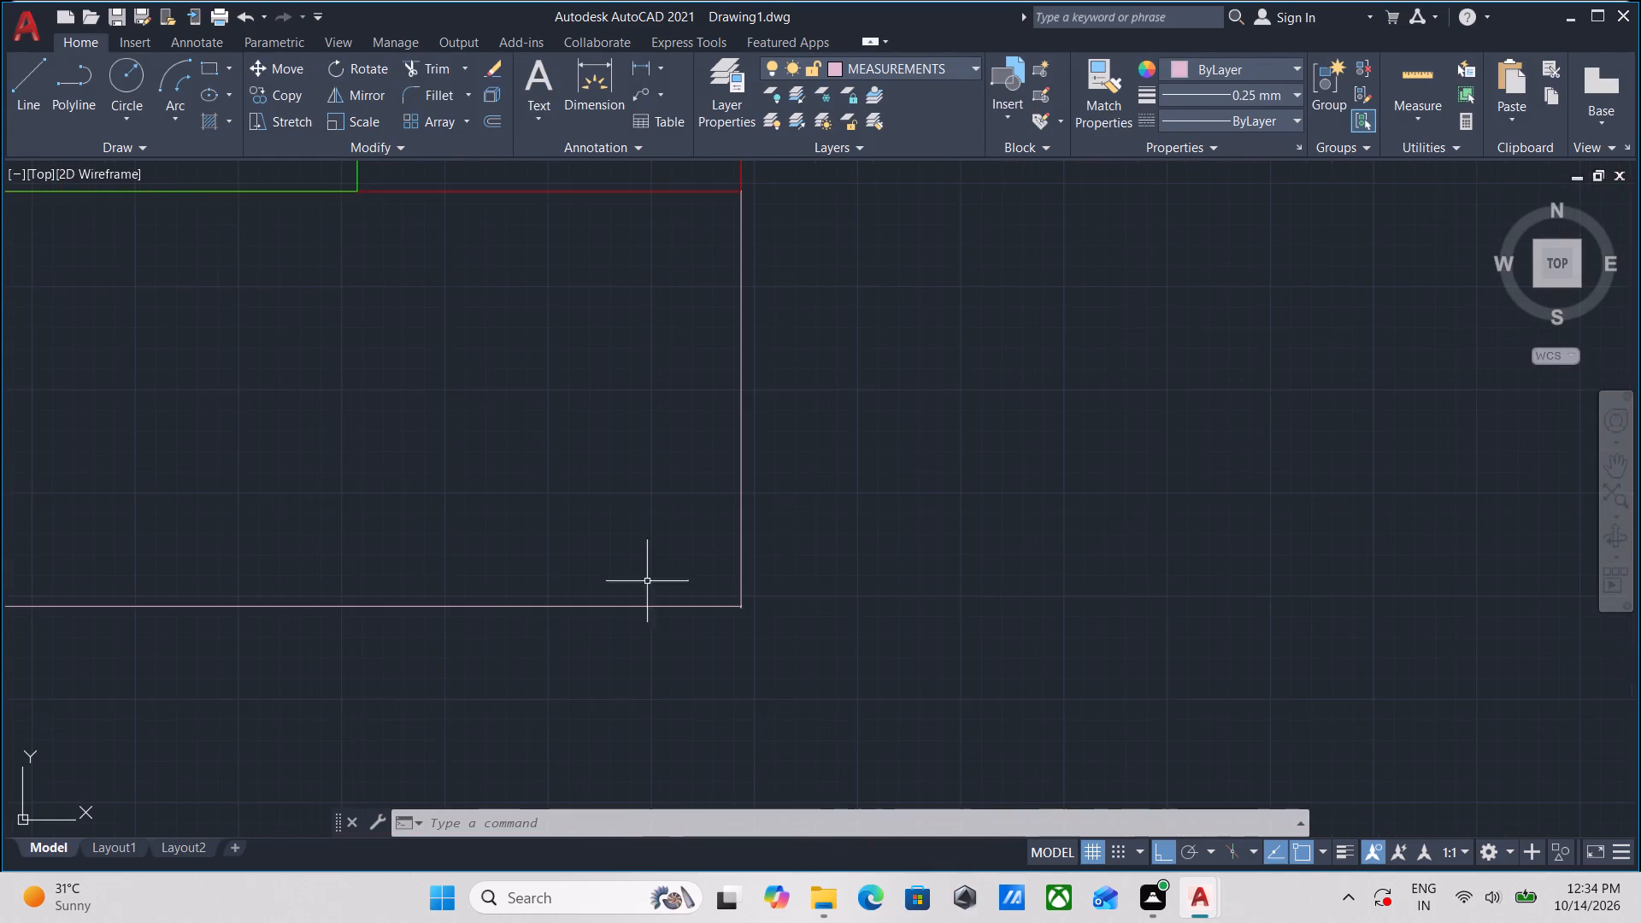
{"action": "scroll", "coordinate": [671, 541], "scroll_direction": "down", "scroll_amount": 5}
{"action": "middle_click_drag", "start_coordinate": [675, 563], "coordinate": [688, 649]}
{"action": "scroll", "coordinate": [656, 526], "scroll_direction": "up", "scroll_amount": 3}
{"action": "scroll", "coordinate": [716, 599], "scroll_direction": "up", "scroll_amount": 3}
{"action": "scroll", "coordinate": [716, 599], "scroll_direction": "down", "scroll_amount": 2}
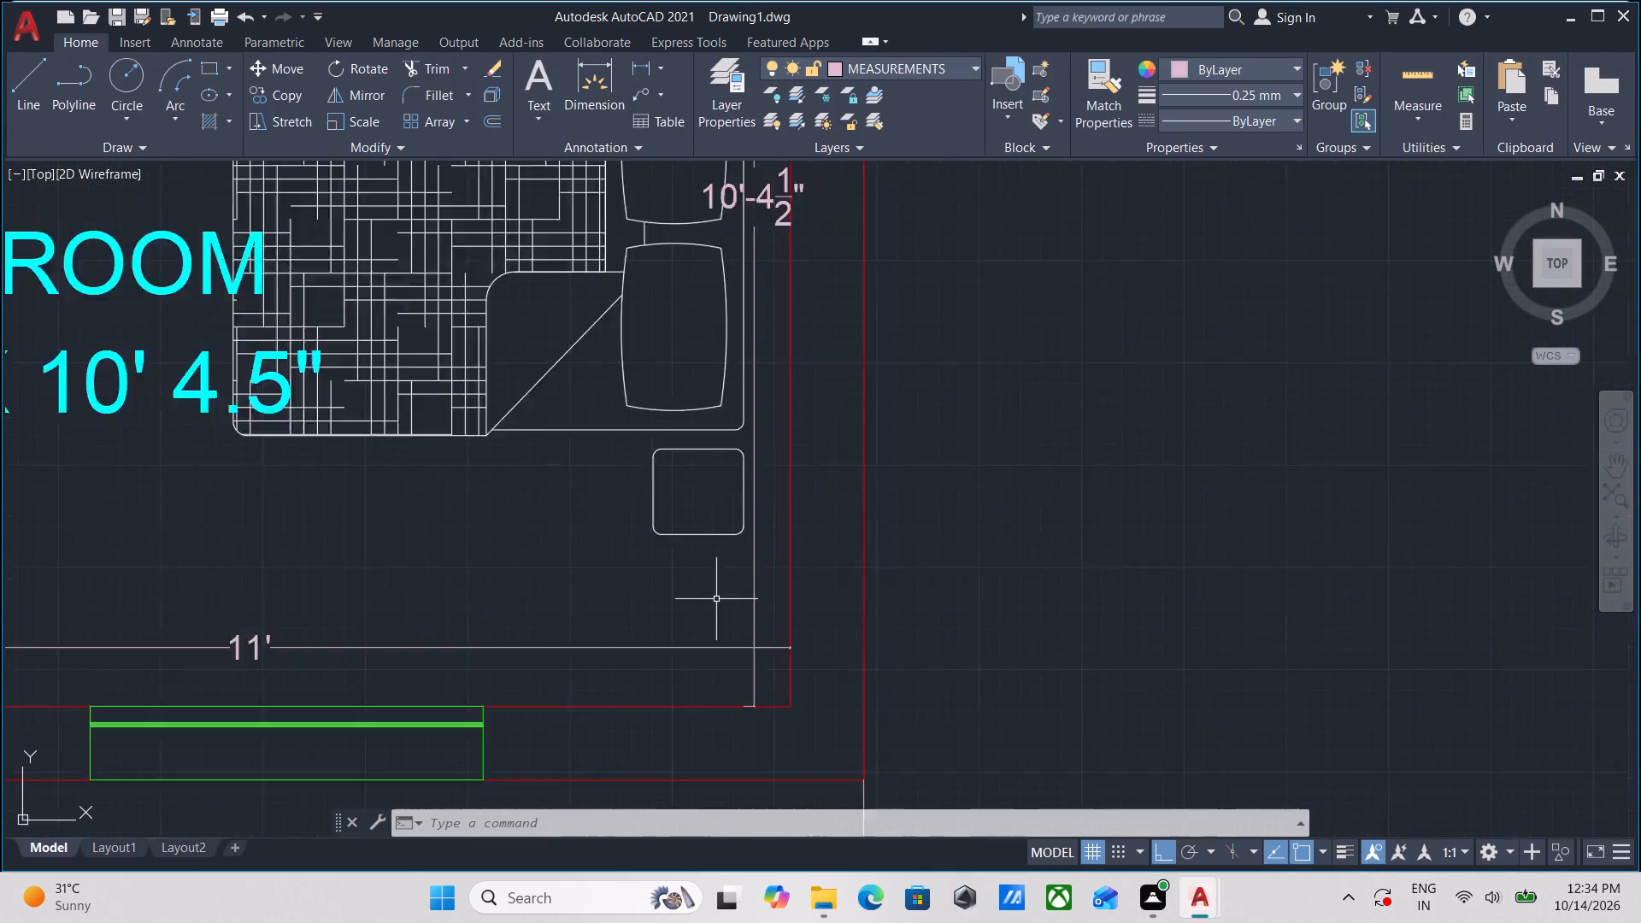
{"action": "scroll", "coordinate": [716, 599], "scroll_direction": "down", "scroll_amount": 4}
{"action": "middle_click_drag", "start_coordinate": [876, 502], "coordinate": [597, 509]}
{"action": "middle_click_drag", "start_coordinate": [647, 463], "coordinate": [696, 646]}
{"action": "scroll", "coordinate": [702, 647], "scroll_direction": "down", "scroll_amount": 1}
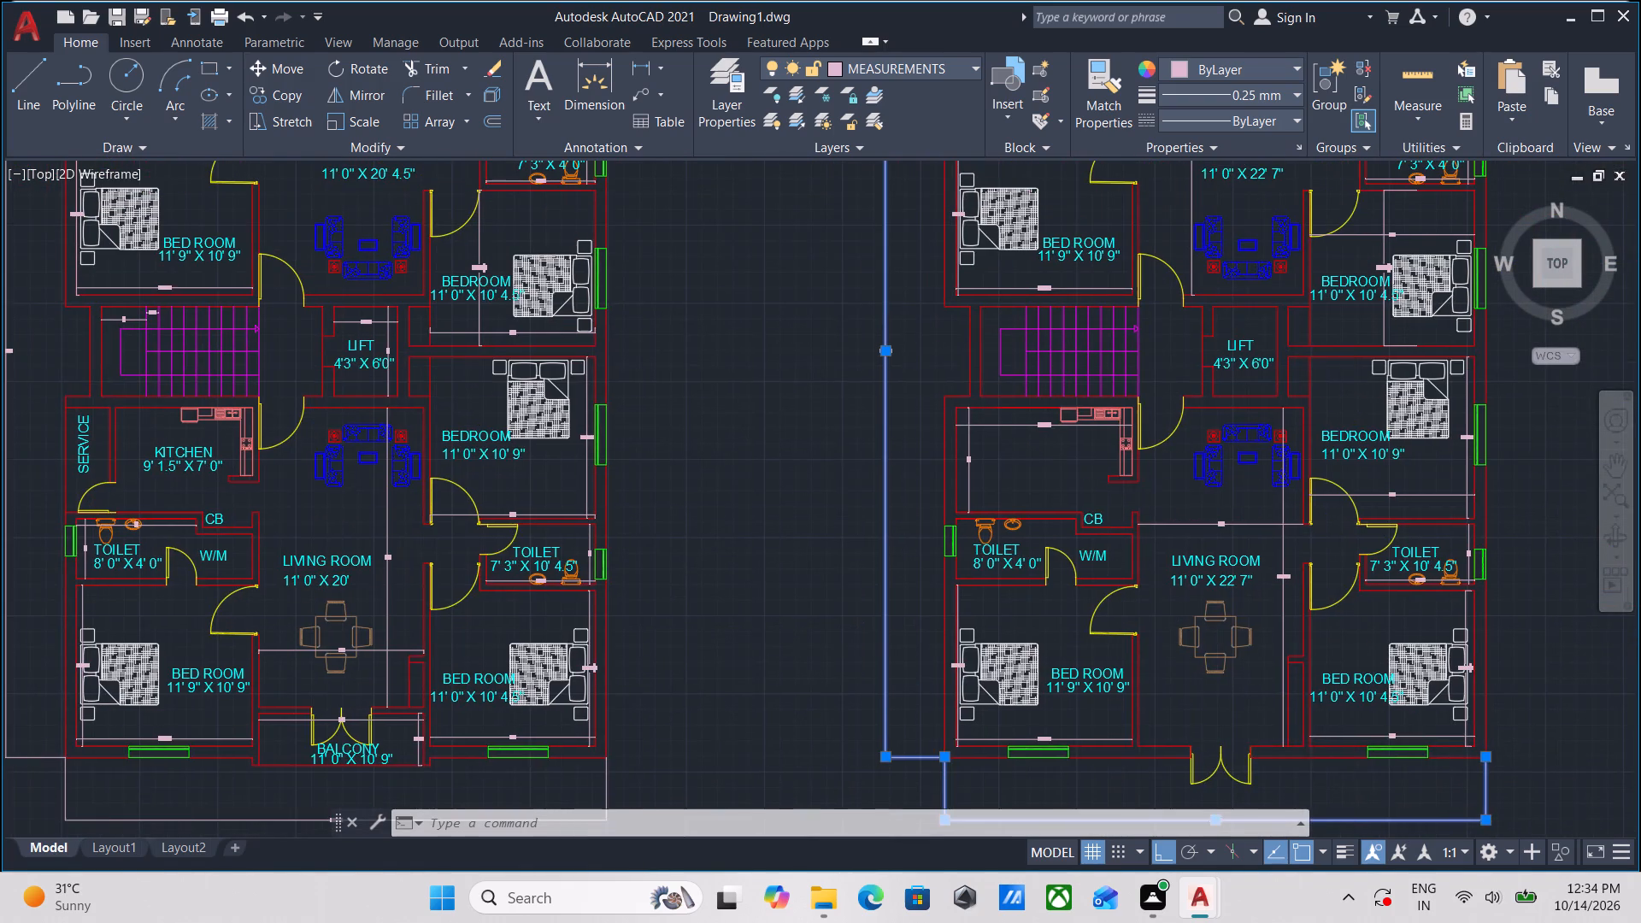
{"action": "scroll", "coordinate": [699, 628], "scroll_direction": "up", "scroll_amount": 1}
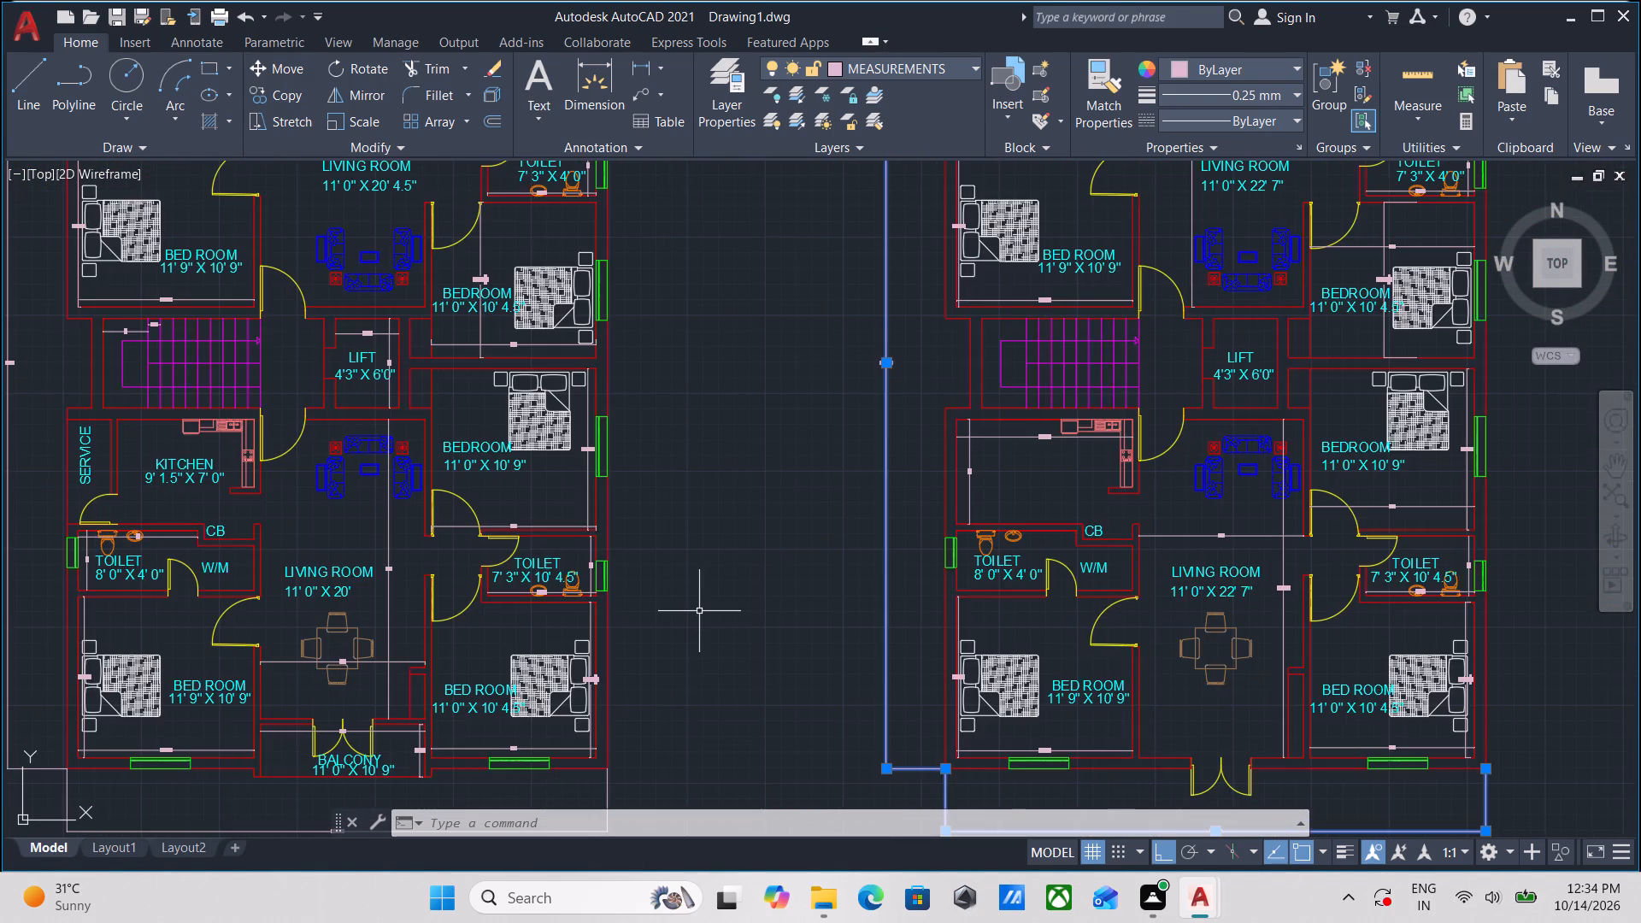
{"action": "key", "text": "Escape"}
{"action": "scroll", "coordinate": [699, 611], "scroll_direction": "down", "scroll_amount": 1}
{"action": "scroll", "coordinate": [699, 611], "scroll_direction": "up", "scroll_amount": 1}
{"action": "scroll", "coordinate": [699, 611], "scroll_direction": "down", "scroll_amount": 1}
{"action": "middle_click_drag", "start_coordinate": [699, 611], "coordinate": [696, 556]}
{"action": "scroll", "coordinate": [696, 555], "scroll_direction": "down", "scroll_amount": 1}
{"action": "middle_click_drag", "start_coordinate": [696, 556], "coordinate": [693, 606]}
{"action": "scroll", "coordinate": [336, 465], "scroll_direction": "up", "scroll_amount": 3}
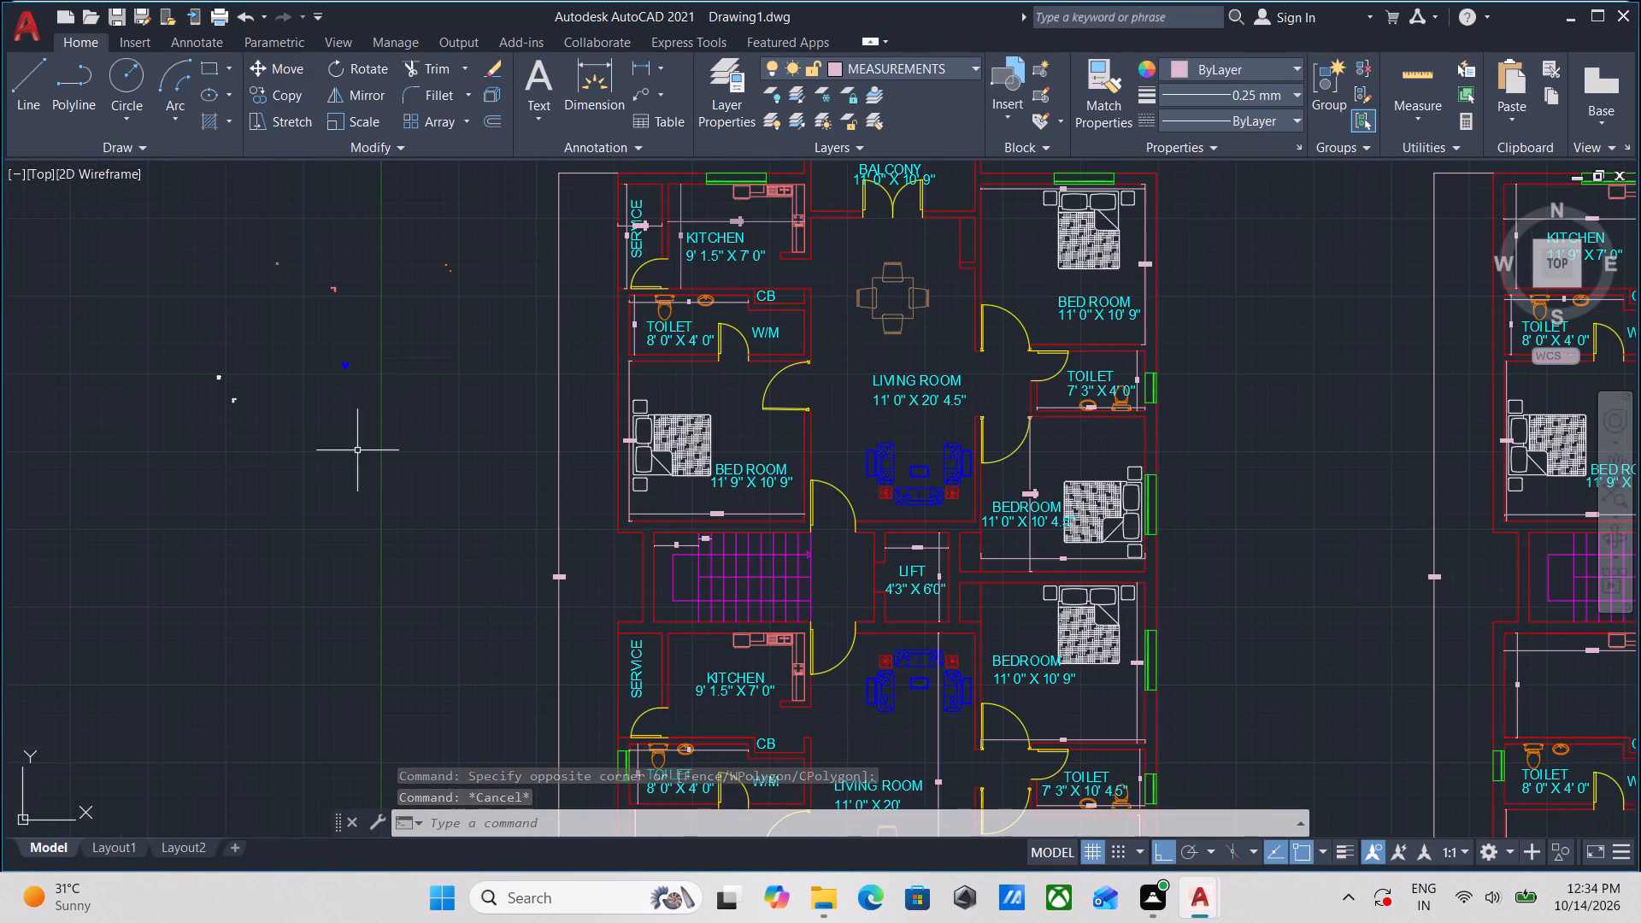
{"action": "middle_click_drag", "start_coordinate": [444, 349], "coordinate": [473, 460]}
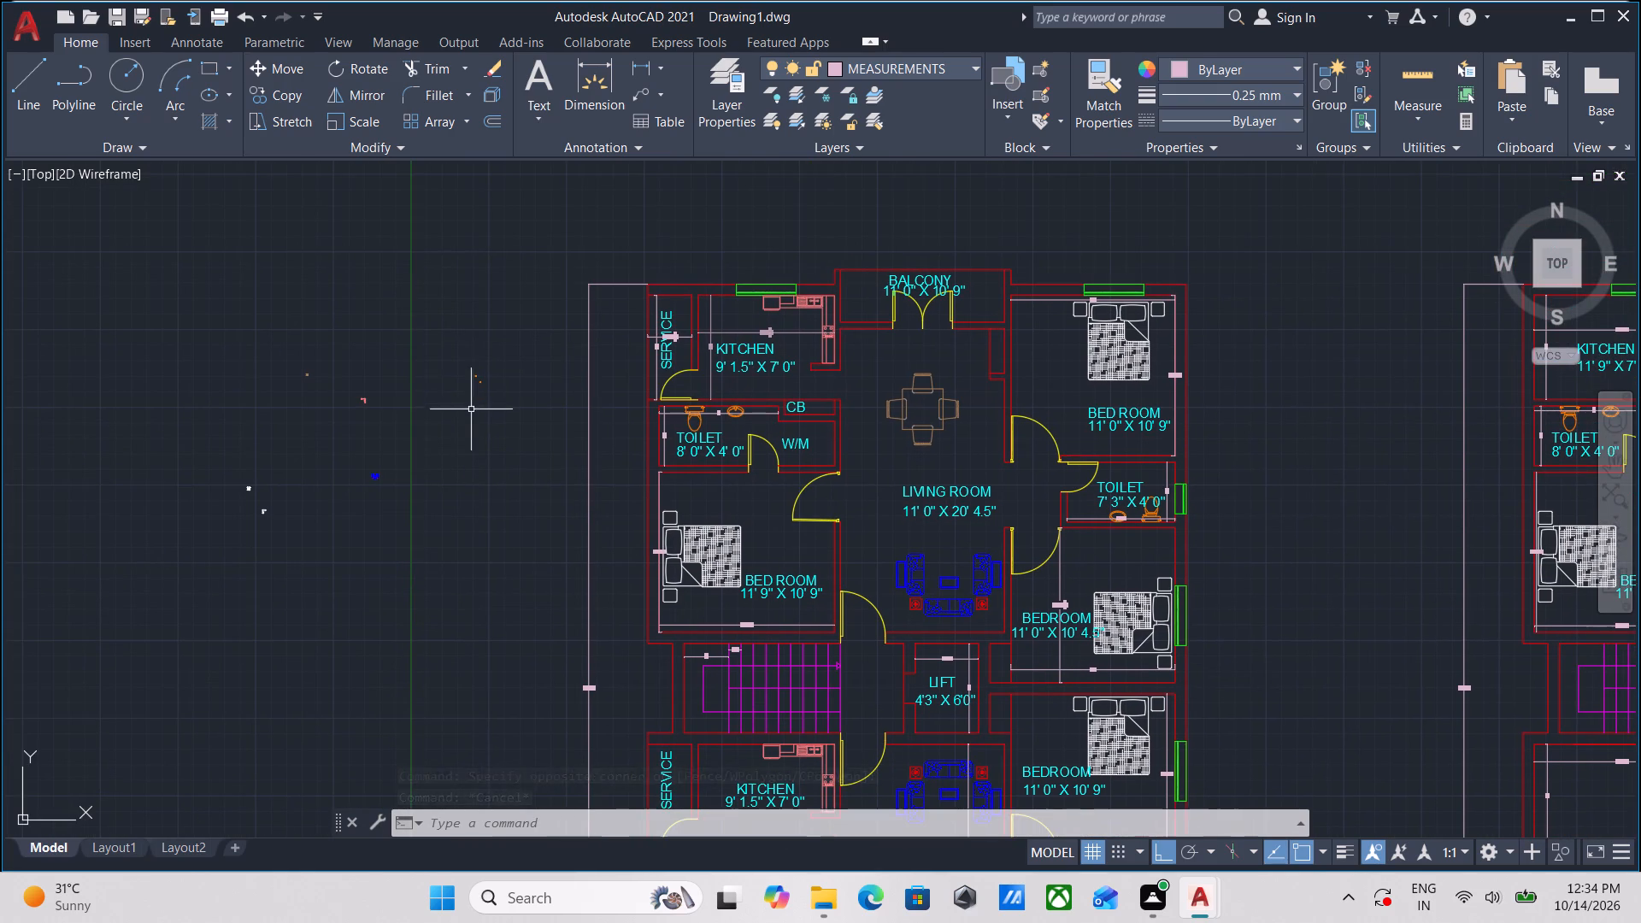
Erase the stray leftover furniture and fixture pieces lying outside the left plan.
{"action": "scroll", "coordinate": [473, 381], "scroll_direction": "up", "scroll_amount": 1}
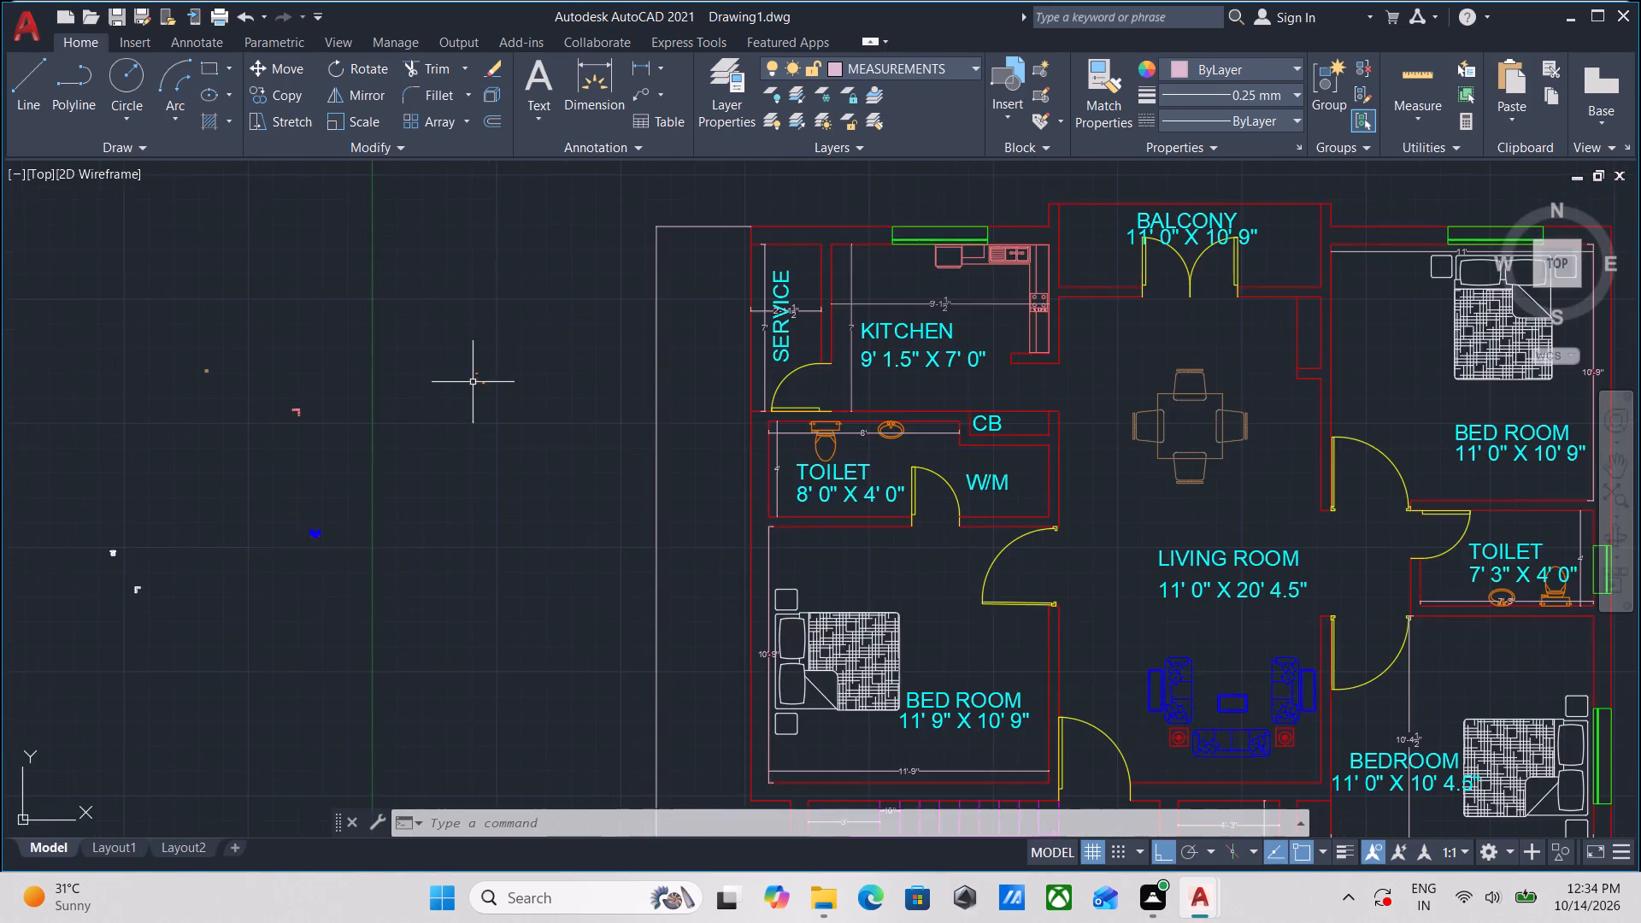
{"action": "scroll", "coordinate": [344, 602], "scroll_direction": "up", "scroll_amount": 2}
{"action": "left_click", "coordinate": [344, 602]}
{"action": "scroll", "coordinate": [248, 440], "scroll_direction": "down", "scroll_amount": 1}
{"action": "middle_click_drag", "start_coordinate": [248, 440], "coordinate": [556, 489]}
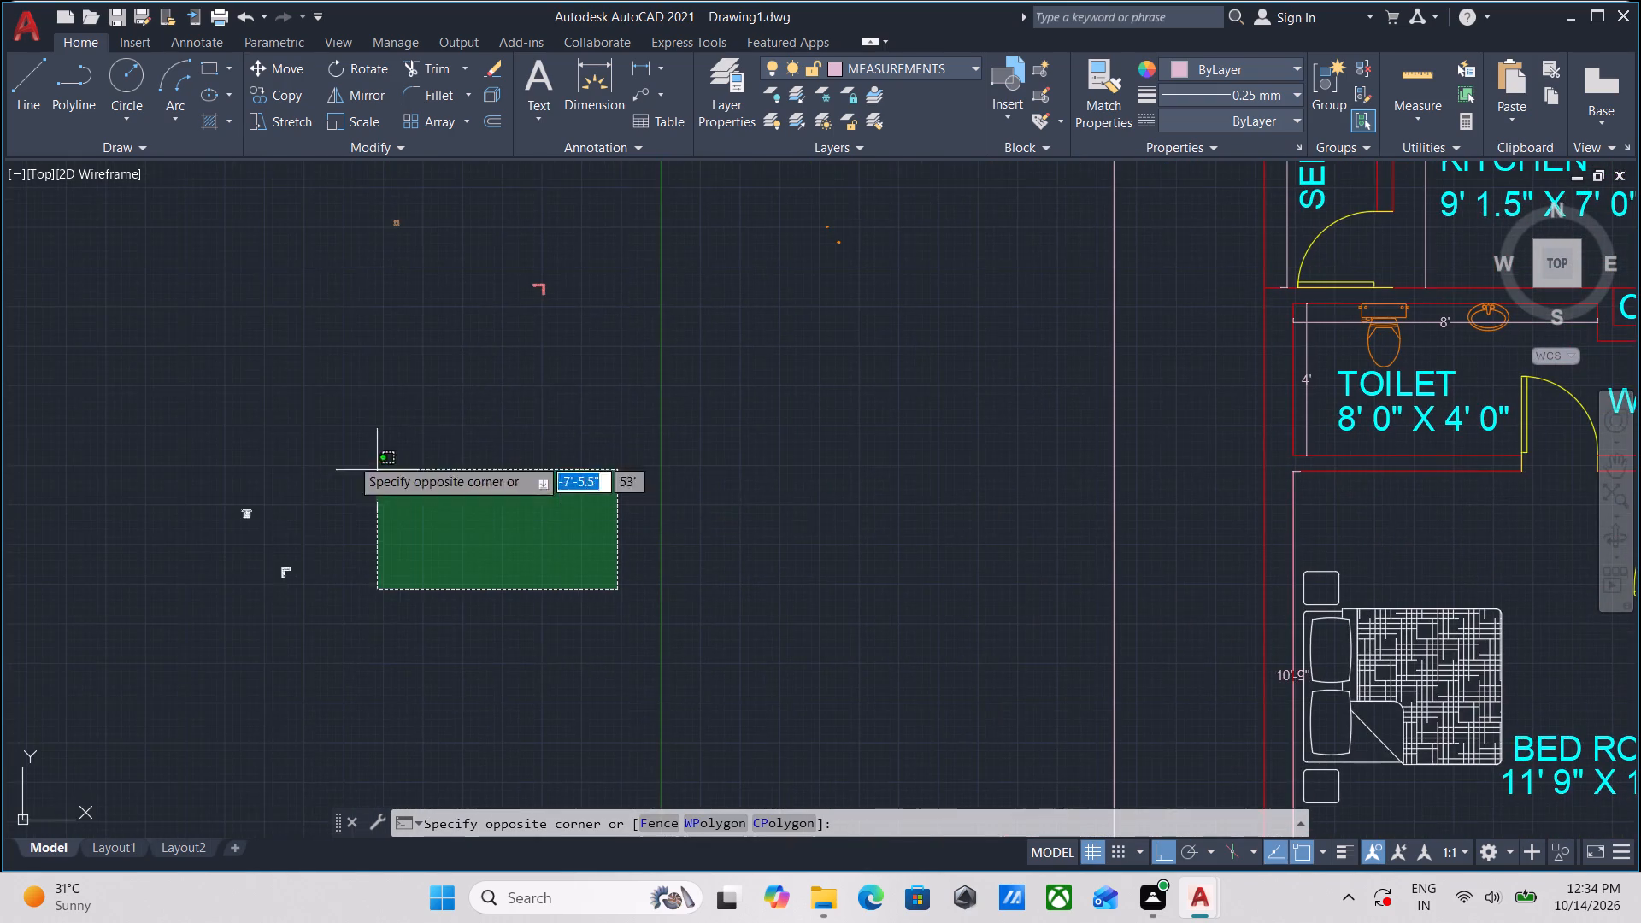
{"action": "middle_click_drag", "start_coordinate": [175, 272], "coordinate": [238, 603]}
{"action": "left_click", "coordinate": [213, 430]}
{"action": "scroll", "coordinate": [359, 468], "scroll_direction": "down", "scroll_amount": 1}
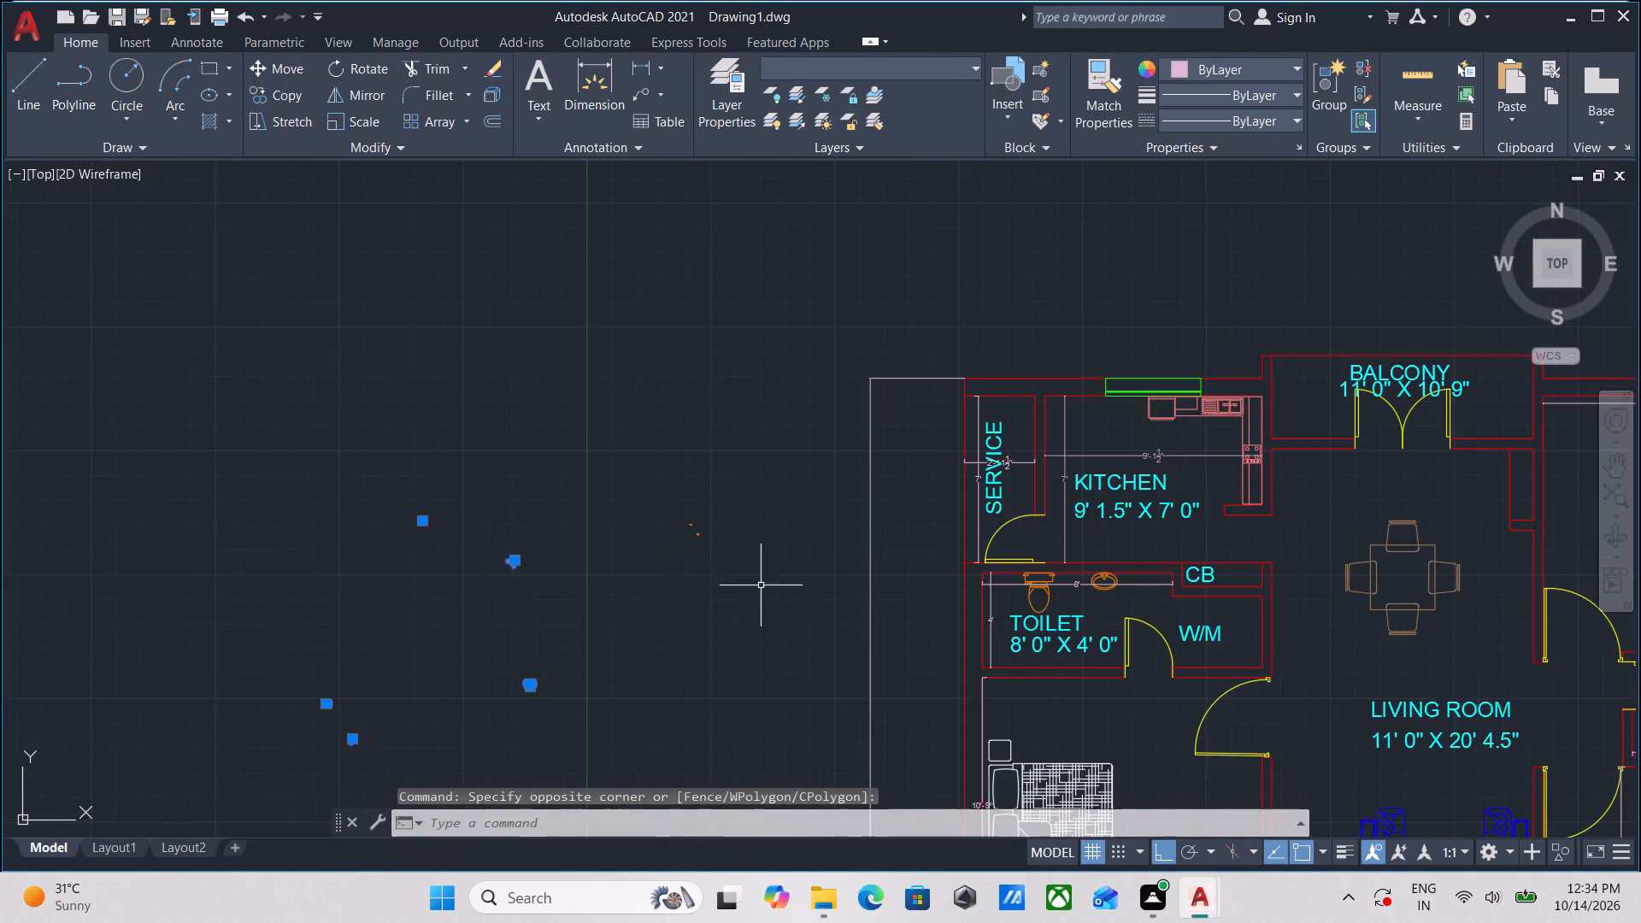
{"action": "scroll", "coordinate": [805, 601], "scroll_direction": "up", "scroll_amount": 2}
{"action": "left_click_drag", "start_coordinate": [672, 560], "coordinate": [630, 527]}
{"action": "left_click", "coordinate": [435, 319]}
{"action": "right_click", "coordinate": [435, 319]}
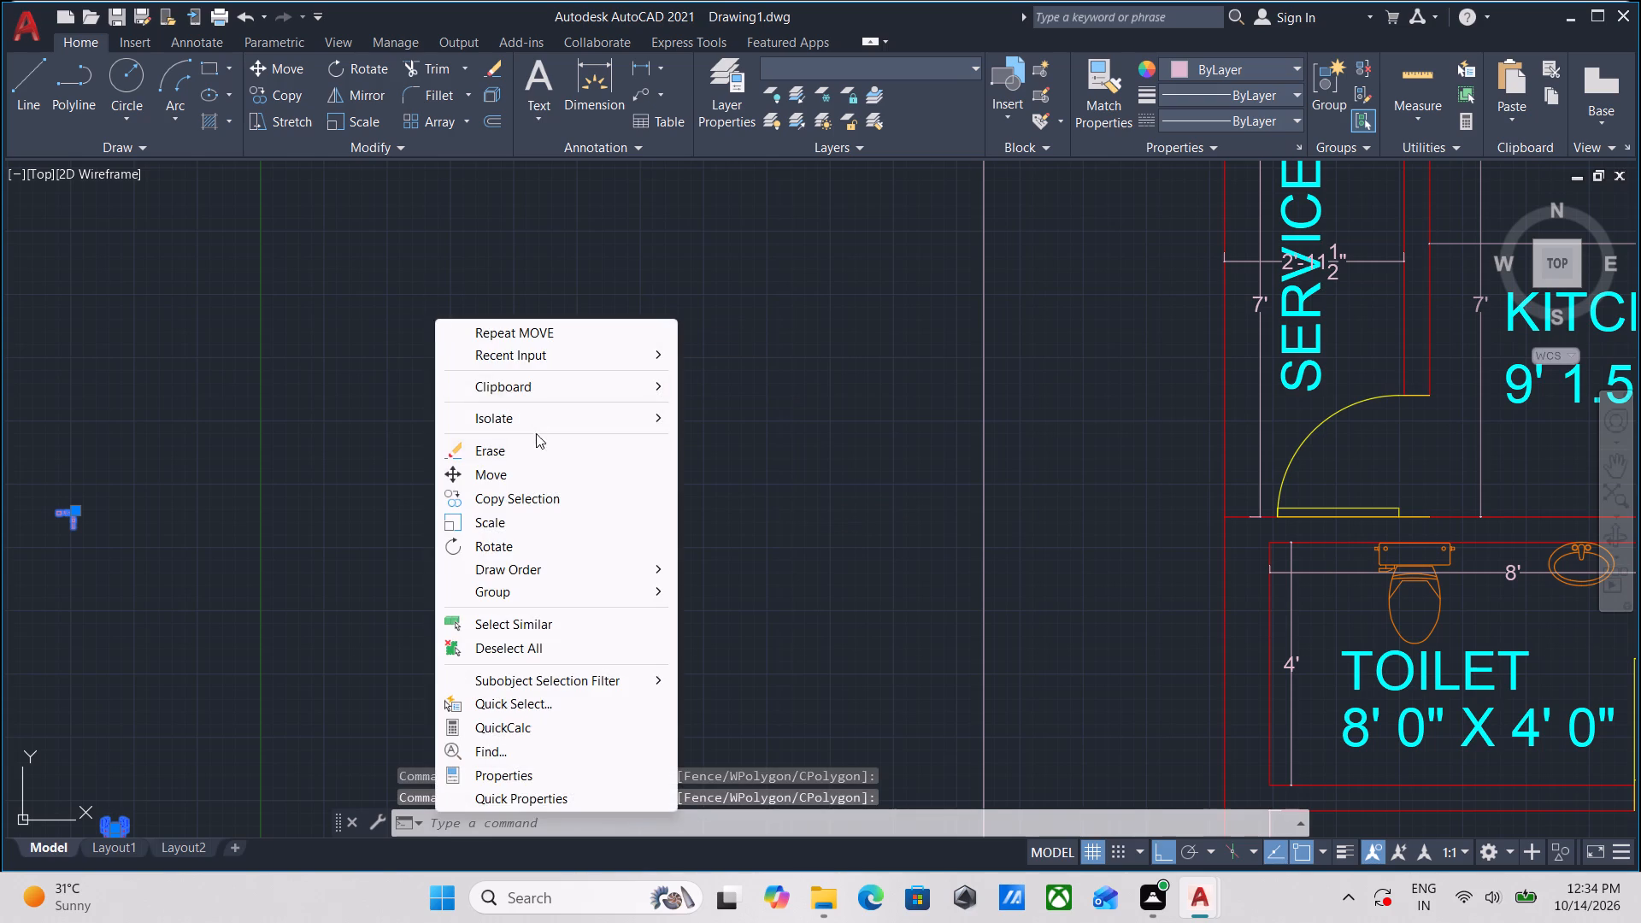
{"action": "left_click", "coordinate": [536, 440]}
Look over both floor plans, examining the left plan's rooms, staircase and lift area up close.
{"action": "scroll", "coordinate": [538, 438], "scroll_direction": "down", "scroll_amount": 2}
{"action": "middle_click_drag", "start_coordinate": [538, 438], "coordinate": [440, 308]}
{"action": "scroll", "coordinate": [485, 344], "scroll_direction": "down", "scroll_amount": 2}
{"action": "middle_click_drag", "start_coordinate": [485, 344], "coordinate": [170, 292]}
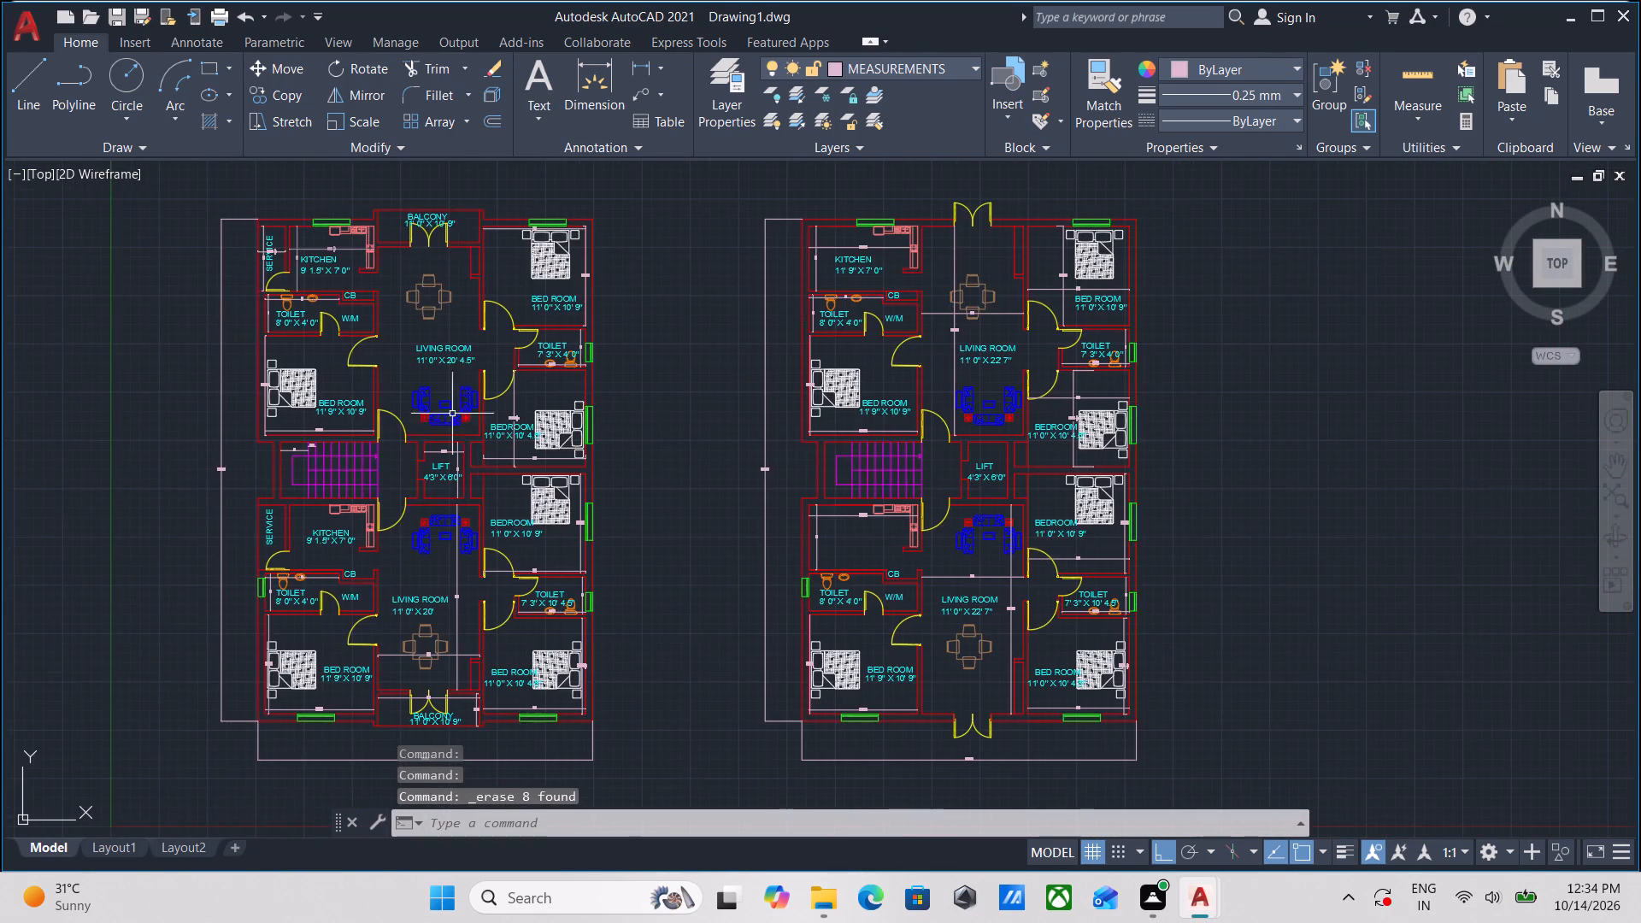
{"action": "scroll", "coordinate": [568, 432], "scroll_direction": "up", "scroll_amount": 1}
{"action": "scroll", "coordinate": [639, 438], "scroll_direction": "down", "scroll_amount": 2}
{"action": "middle_click_drag", "start_coordinate": [639, 438], "coordinate": [643, 405]}
{"action": "scroll", "coordinate": [655, 459], "scroll_direction": "up", "scroll_amount": 1}
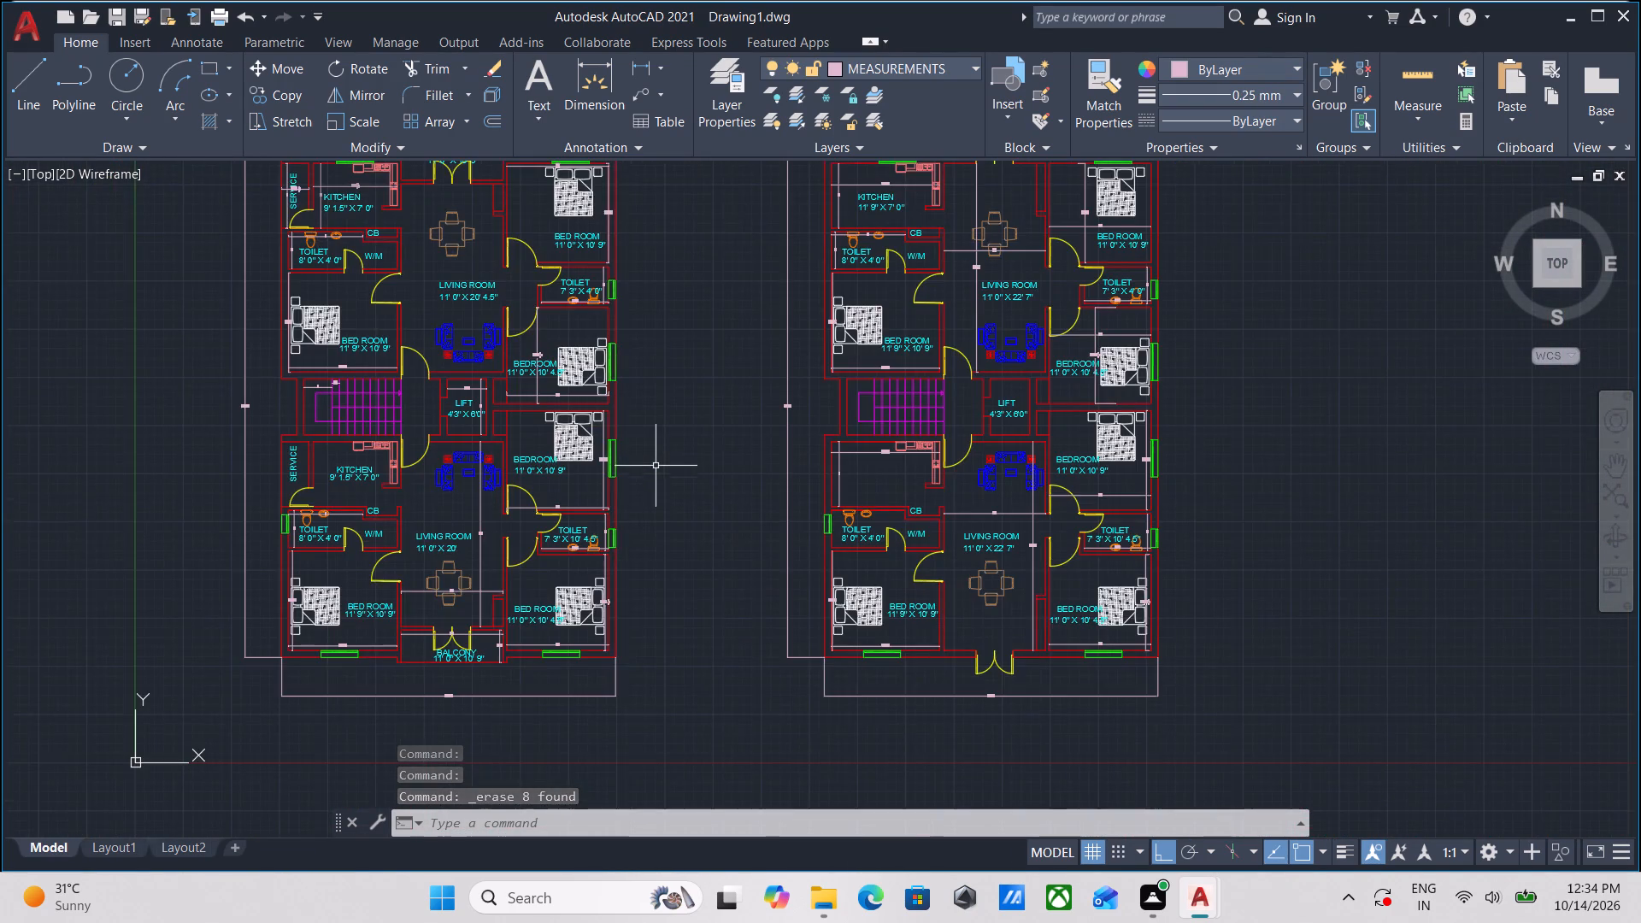
{"action": "middle_click_drag", "start_coordinate": [656, 467], "coordinate": [809, 568]}
{"action": "scroll", "coordinate": [809, 568], "scroll_direction": "up", "scroll_amount": 1}
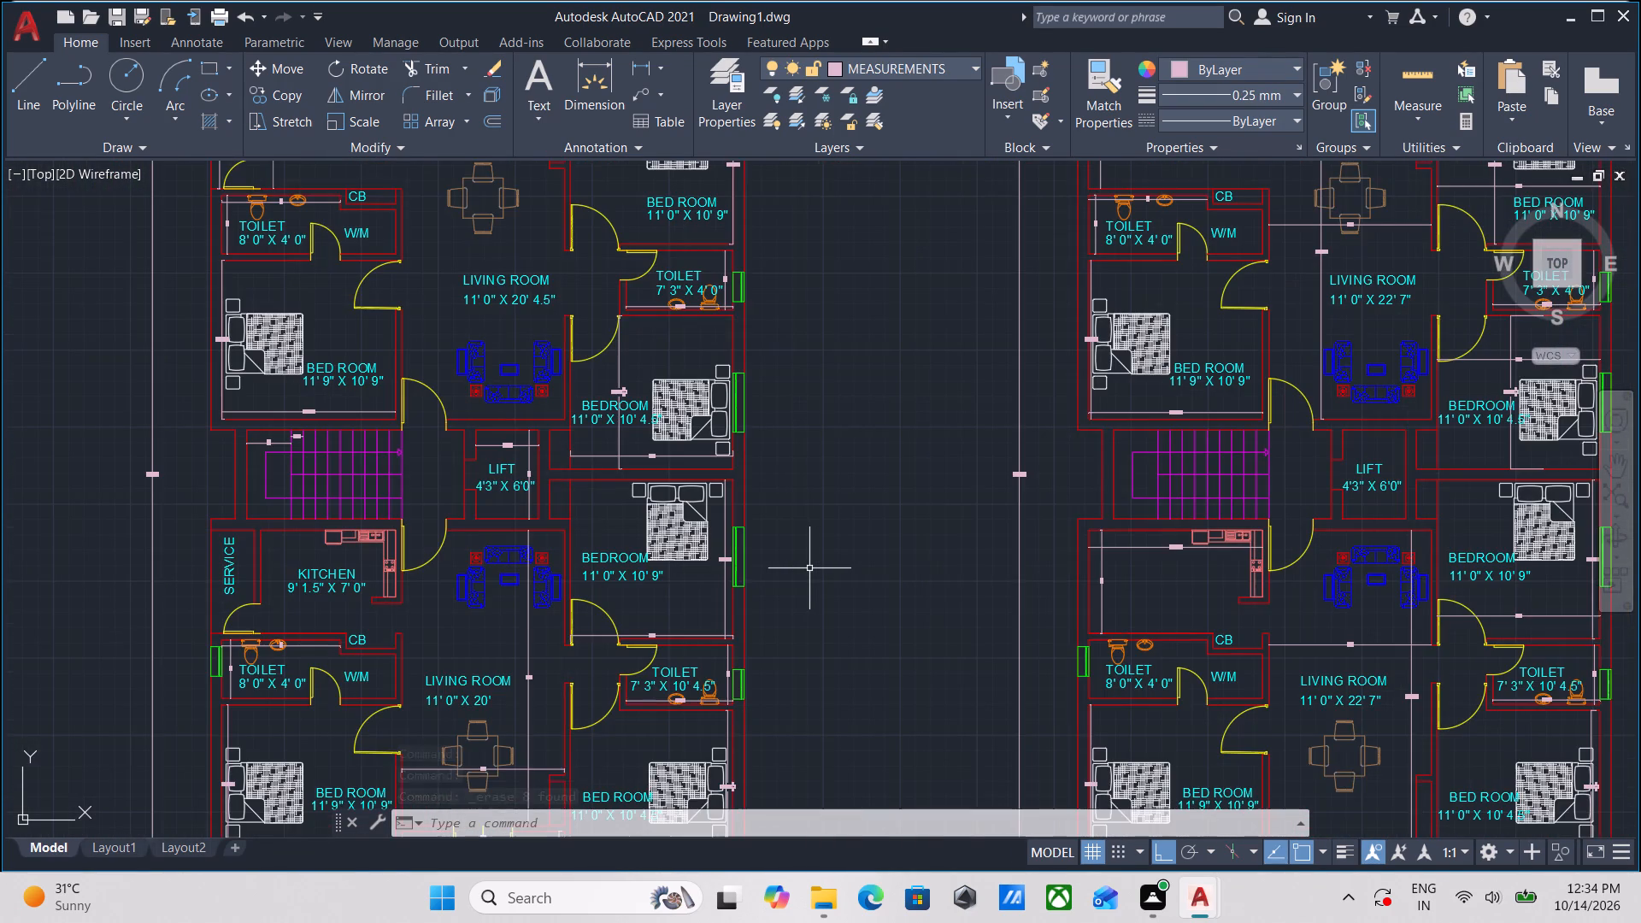
{"action": "middle_click_drag", "start_coordinate": [809, 568], "coordinate": [1024, 547]}
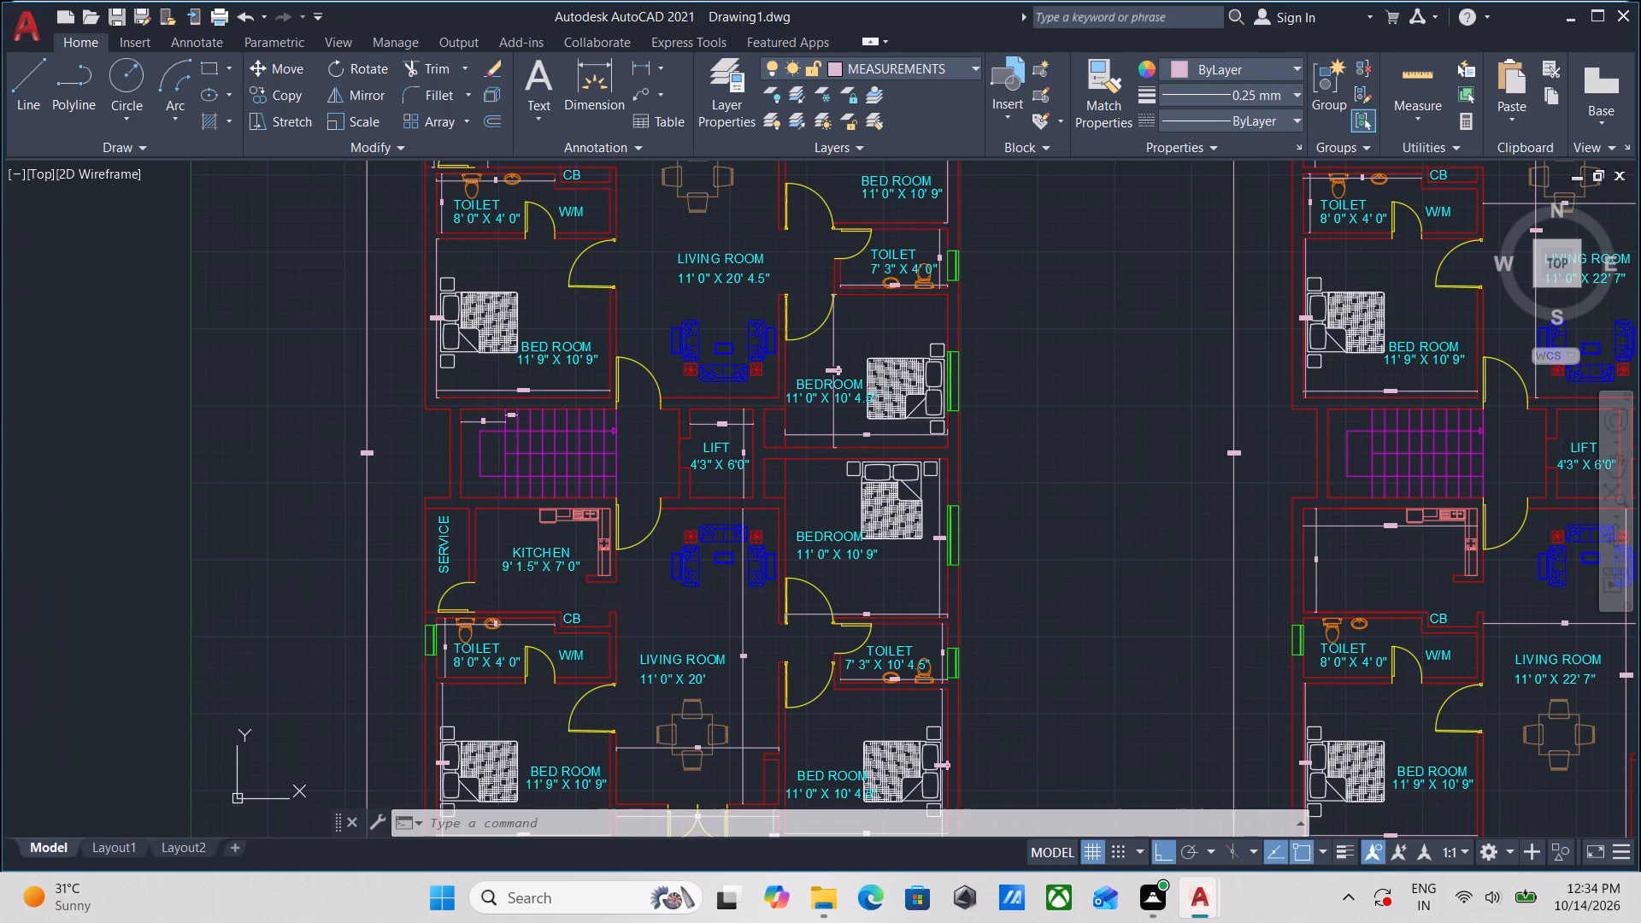
{"action": "scroll", "coordinate": [605, 451], "scroll_direction": "up", "scroll_amount": 2}
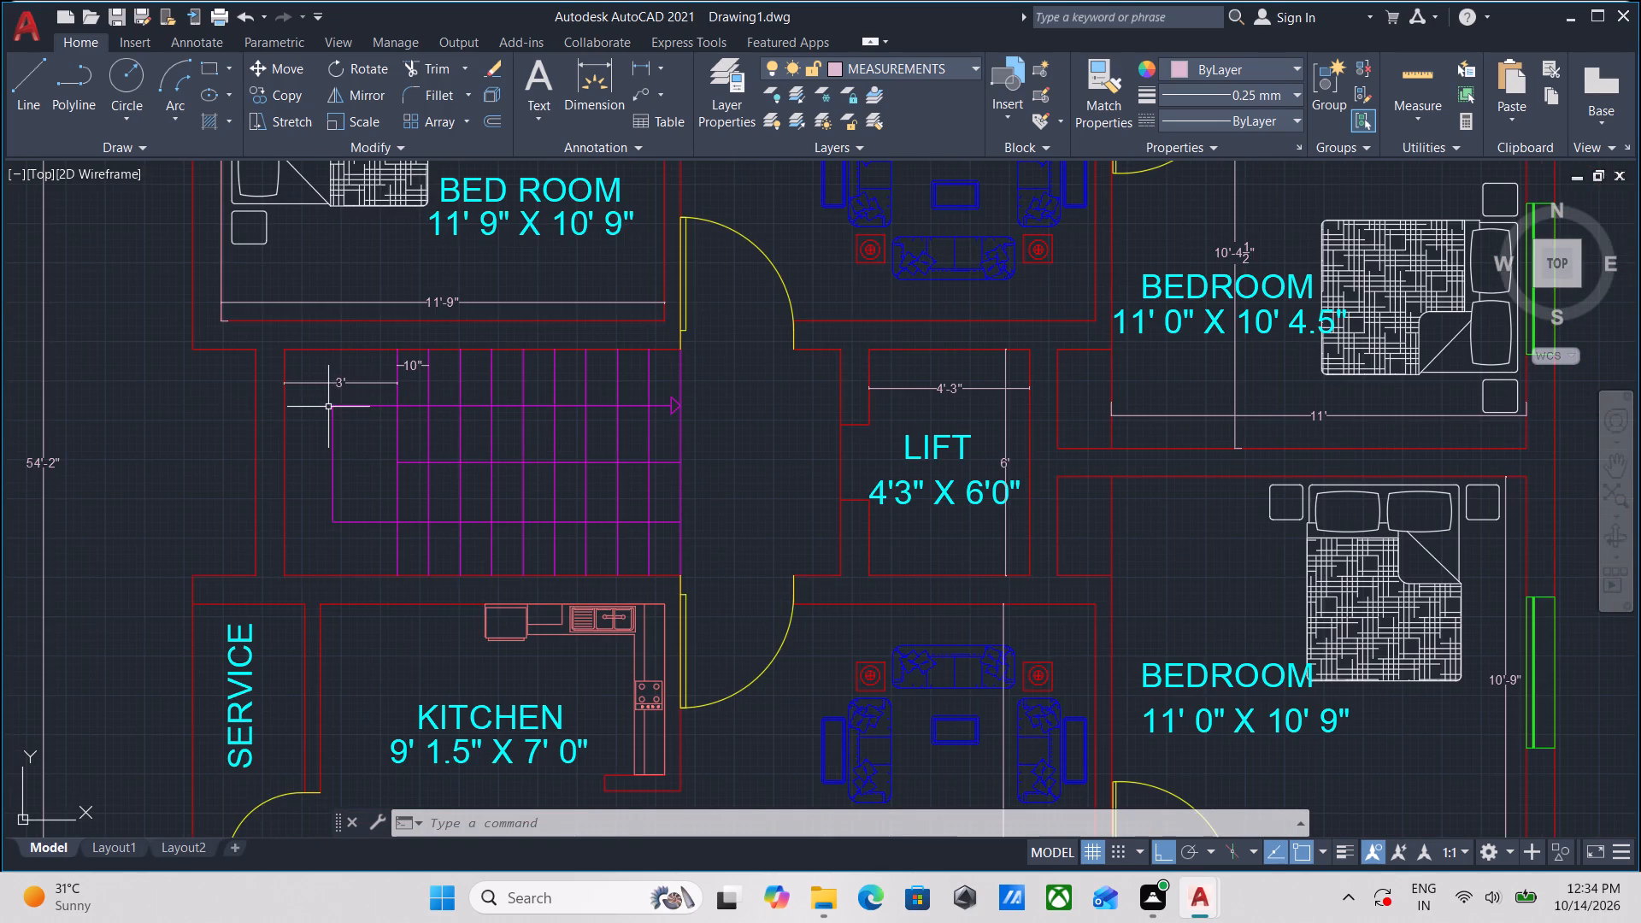
{"action": "scroll", "coordinate": [328, 407], "scroll_direction": "down", "scroll_amount": 2}
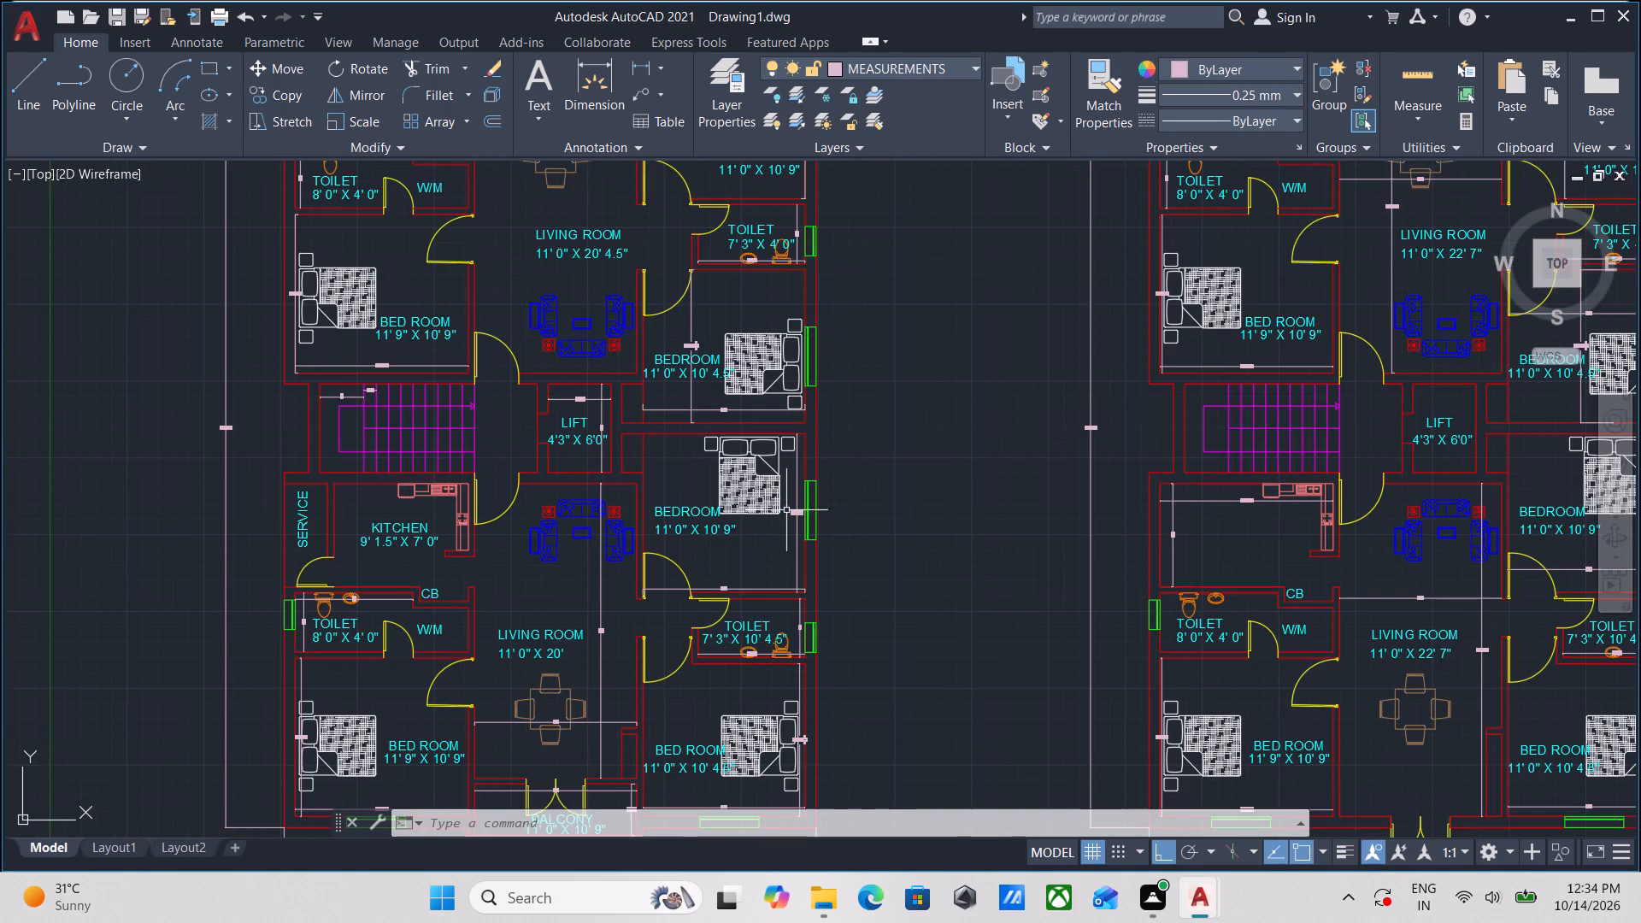
Review how both floor plans appear on the Layout1 sheet, and return to model space.
{"action": "left_click", "coordinate": [116, 850]}
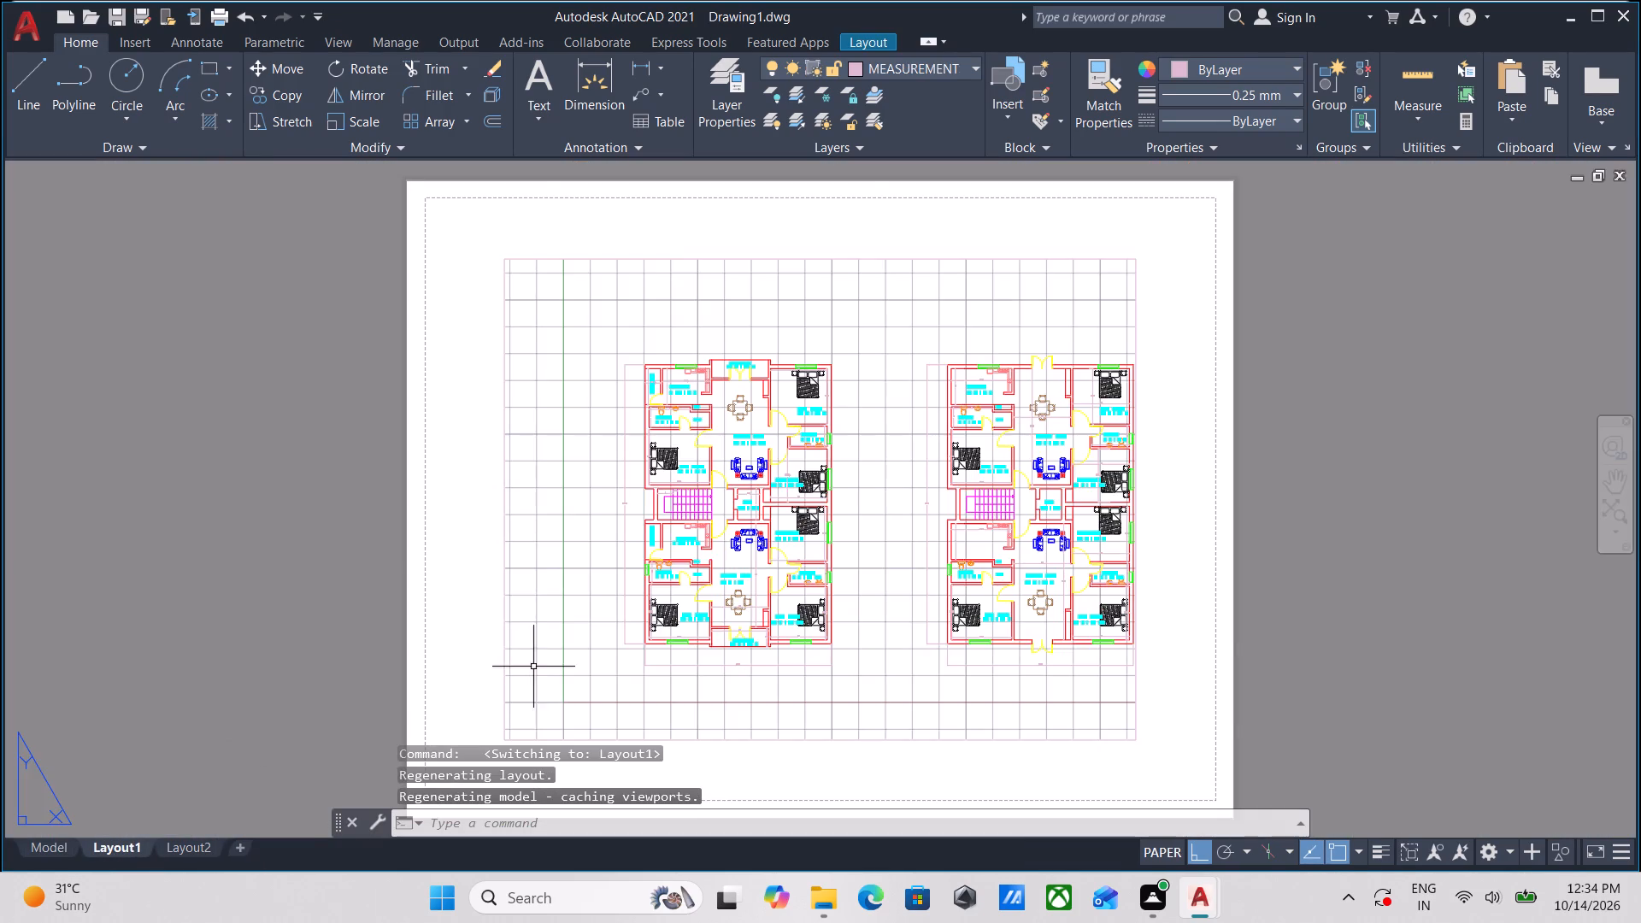
{"action": "scroll", "coordinate": [591, 646], "scroll_direction": "up", "scroll_amount": 3}
{"action": "middle_click_drag", "start_coordinate": [658, 632], "coordinate": [115, 721]}
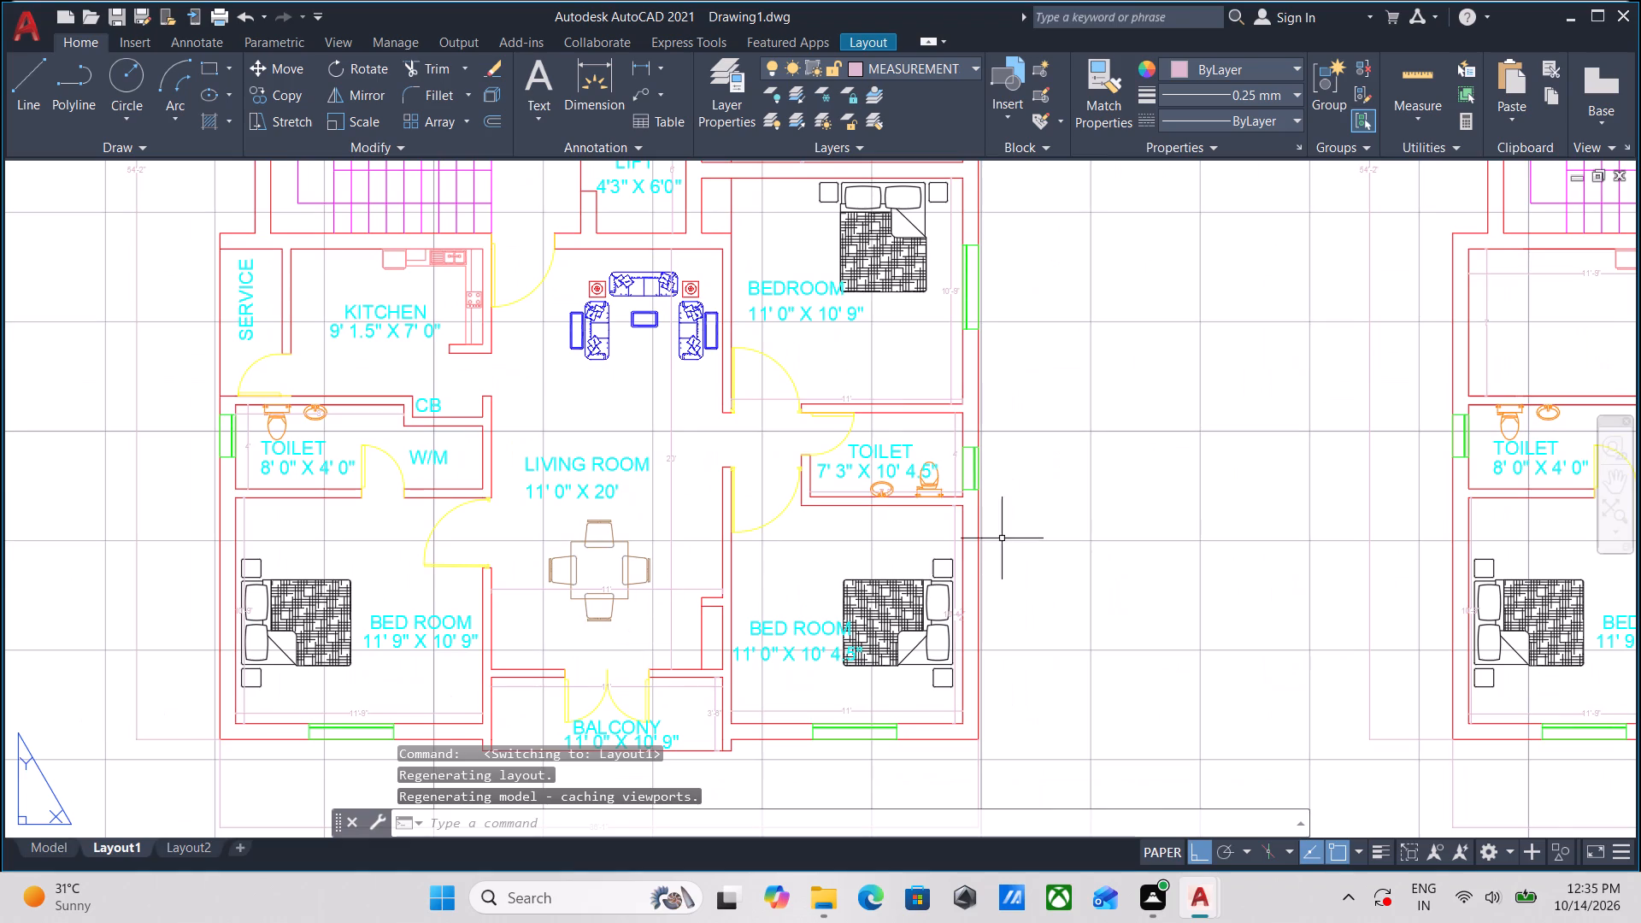
{"action": "scroll", "coordinate": [1035, 520], "scroll_direction": "down", "scroll_amount": 1}
{"action": "middle_click_drag", "start_coordinate": [1024, 526], "coordinate": [661, 656]}
{"action": "middle_click_drag", "start_coordinate": [804, 564], "coordinate": [517, 689]}
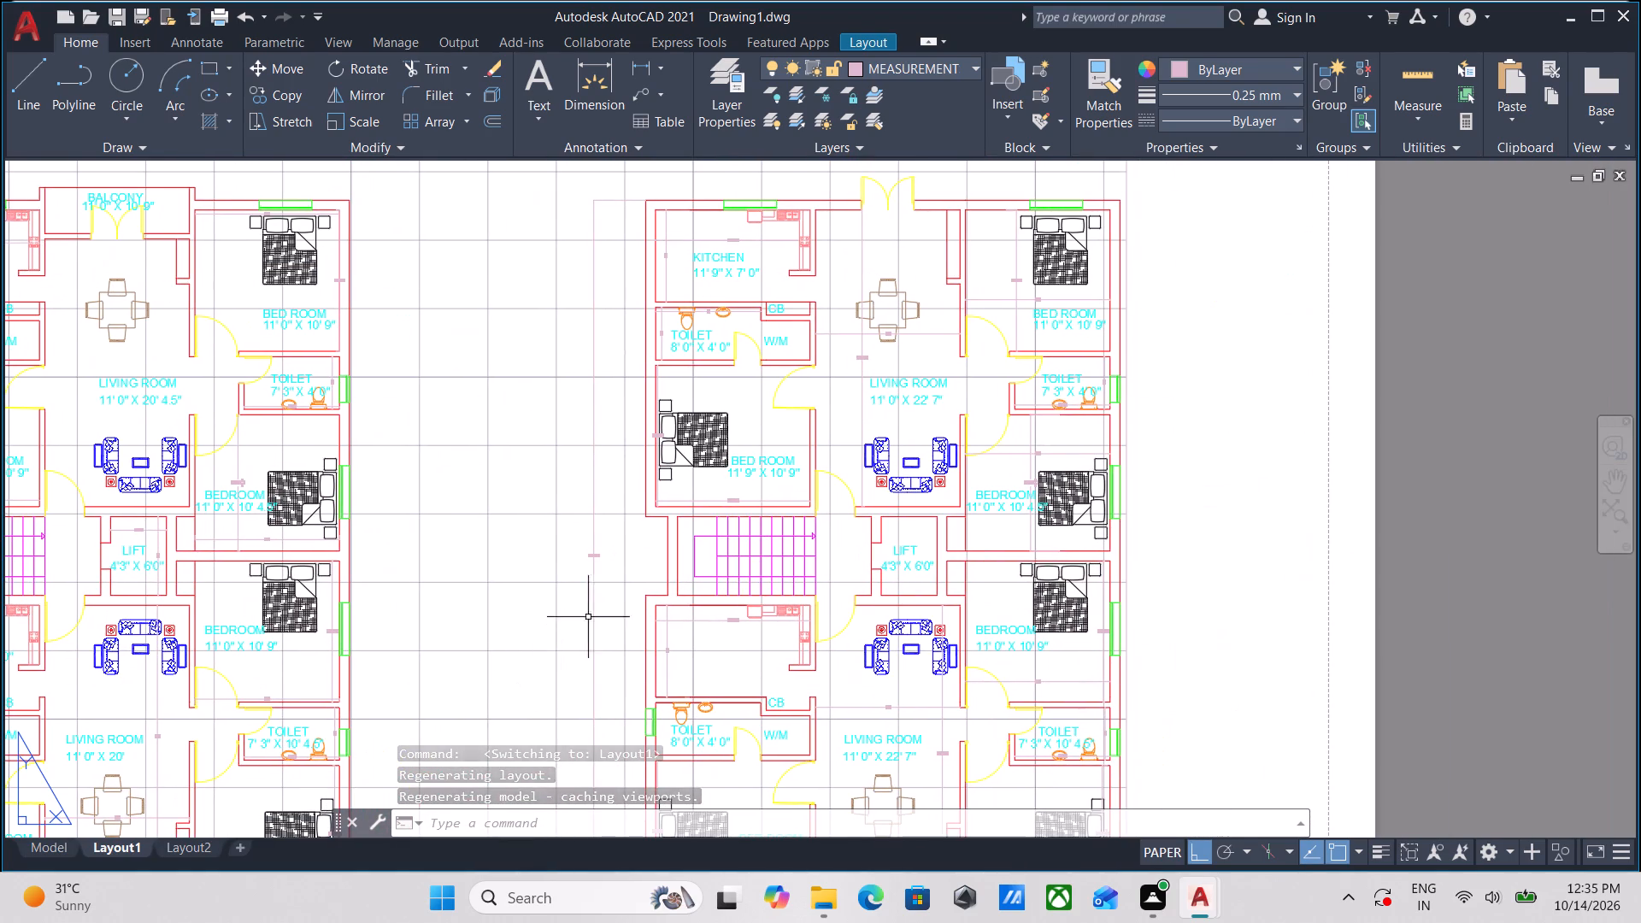
{"action": "scroll", "coordinate": [804, 268], "scroll_direction": "up", "scroll_amount": 1}
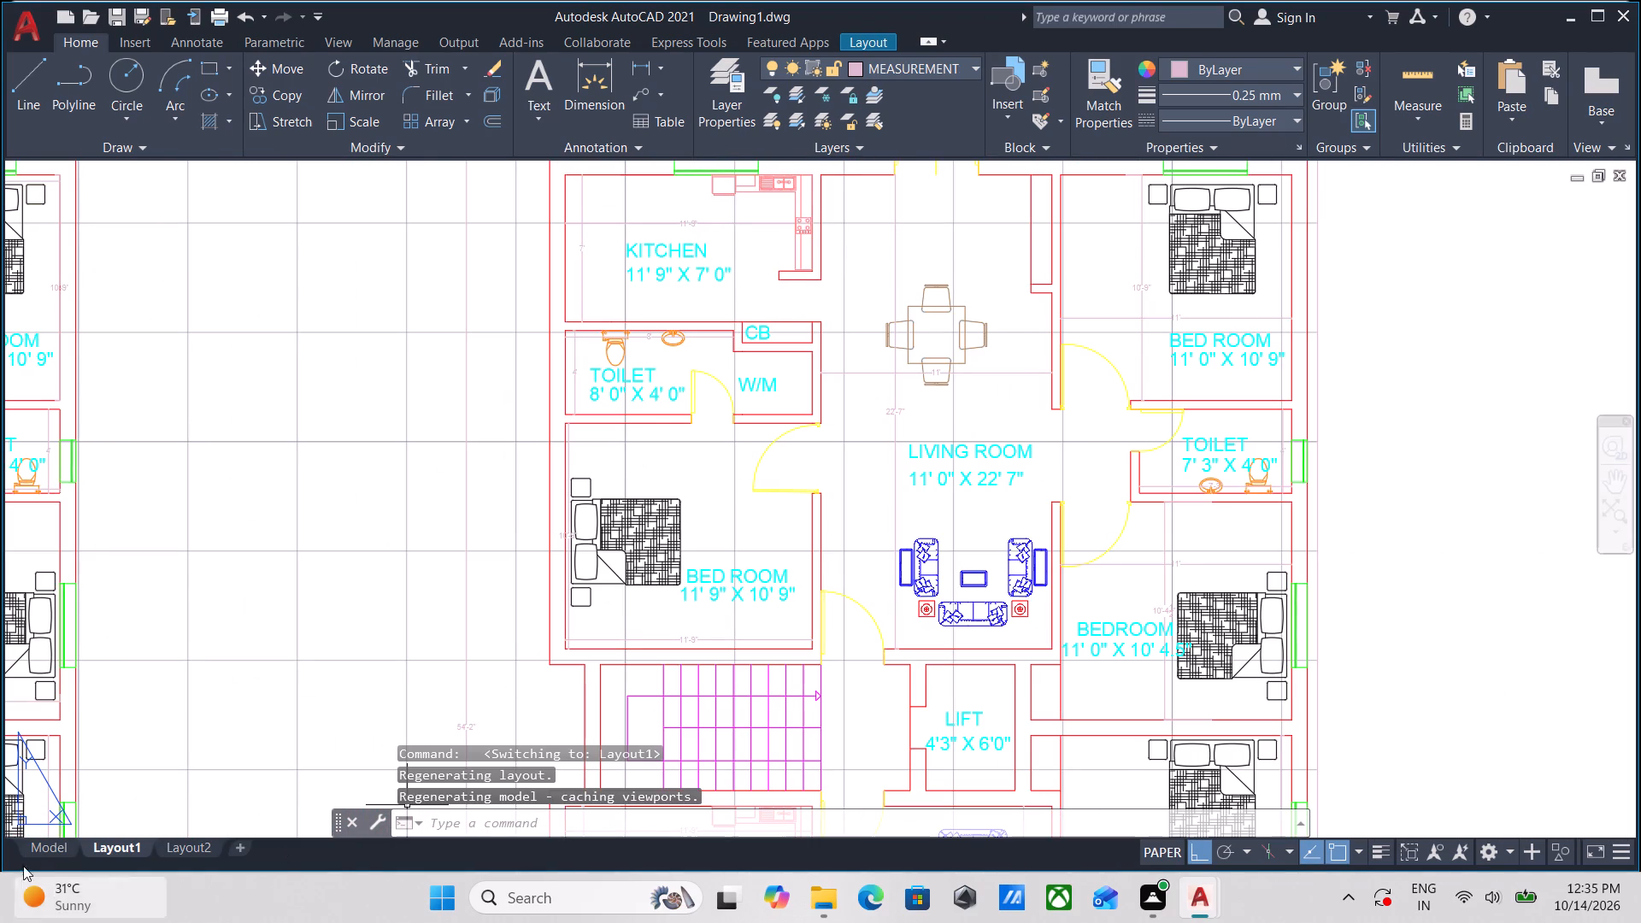
{"action": "left_click", "coordinate": [51, 849]}
Examine the right plan's lower flat and its bedrooms, kitchen and toilet labels and dimensions.
{"action": "scroll", "coordinate": [488, 540], "scroll_direction": "down", "scroll_amount": 2}
{"action": "scroll", "coordinate": [754, 609], "scroll_direction": "up", "scroll_amount": 1}
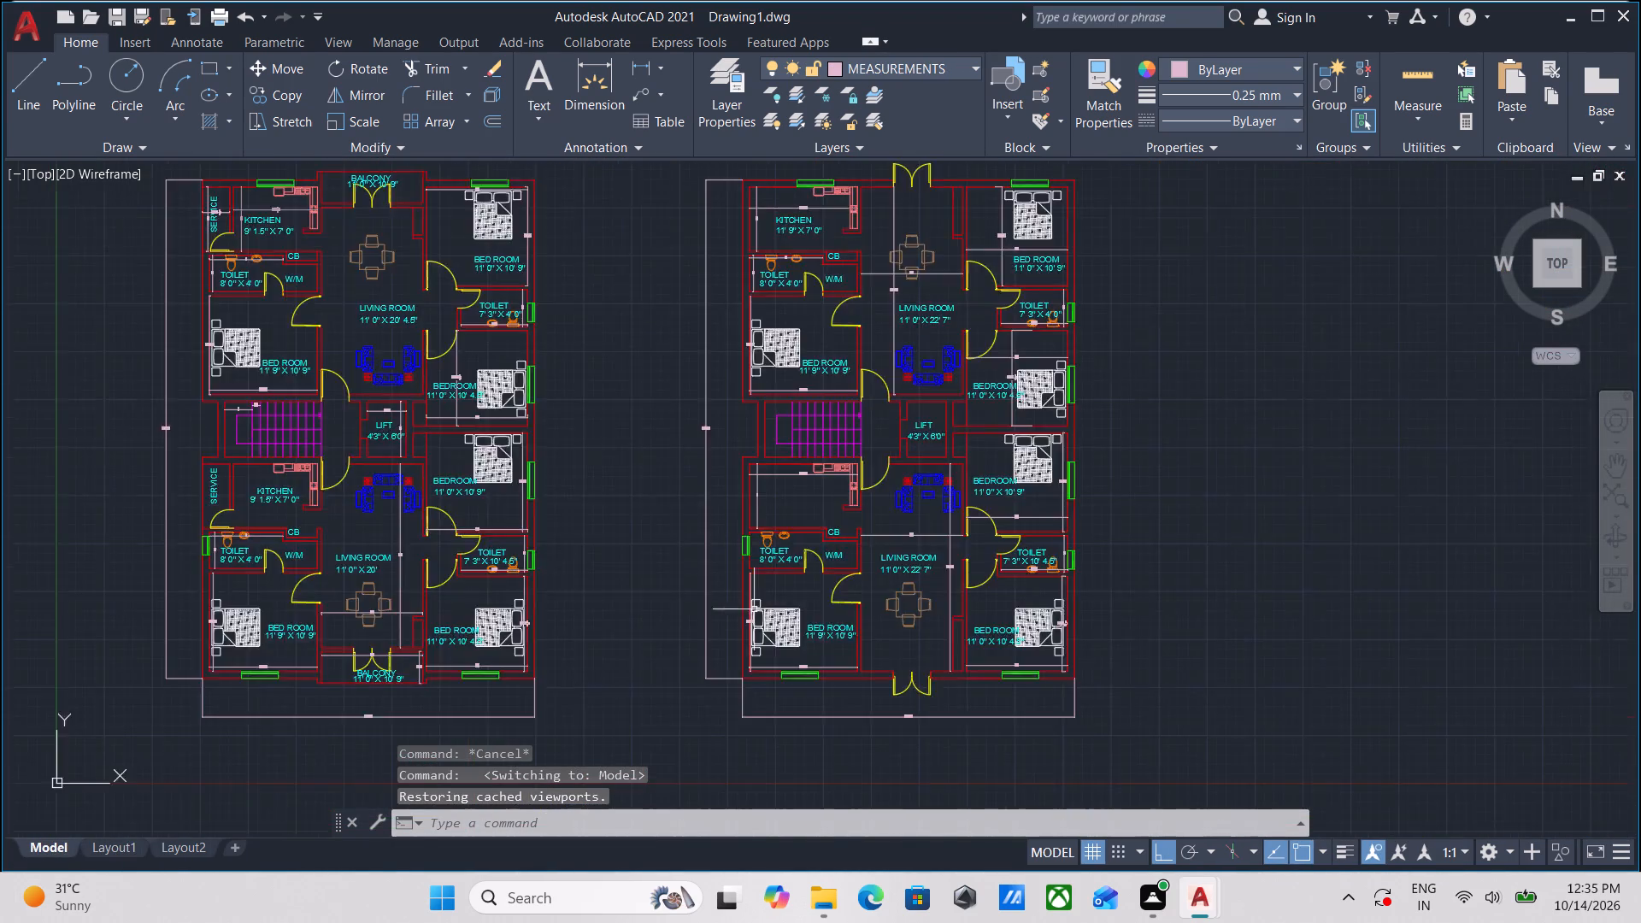
{"action": "scroll", "coordinate": [754, 609], "scroll_direction": "up", "scroll_amount": 1}
{"action": "scroll", "coordinate": [803, 608], "scroll_direction": "down", "scroll_amount": 1}
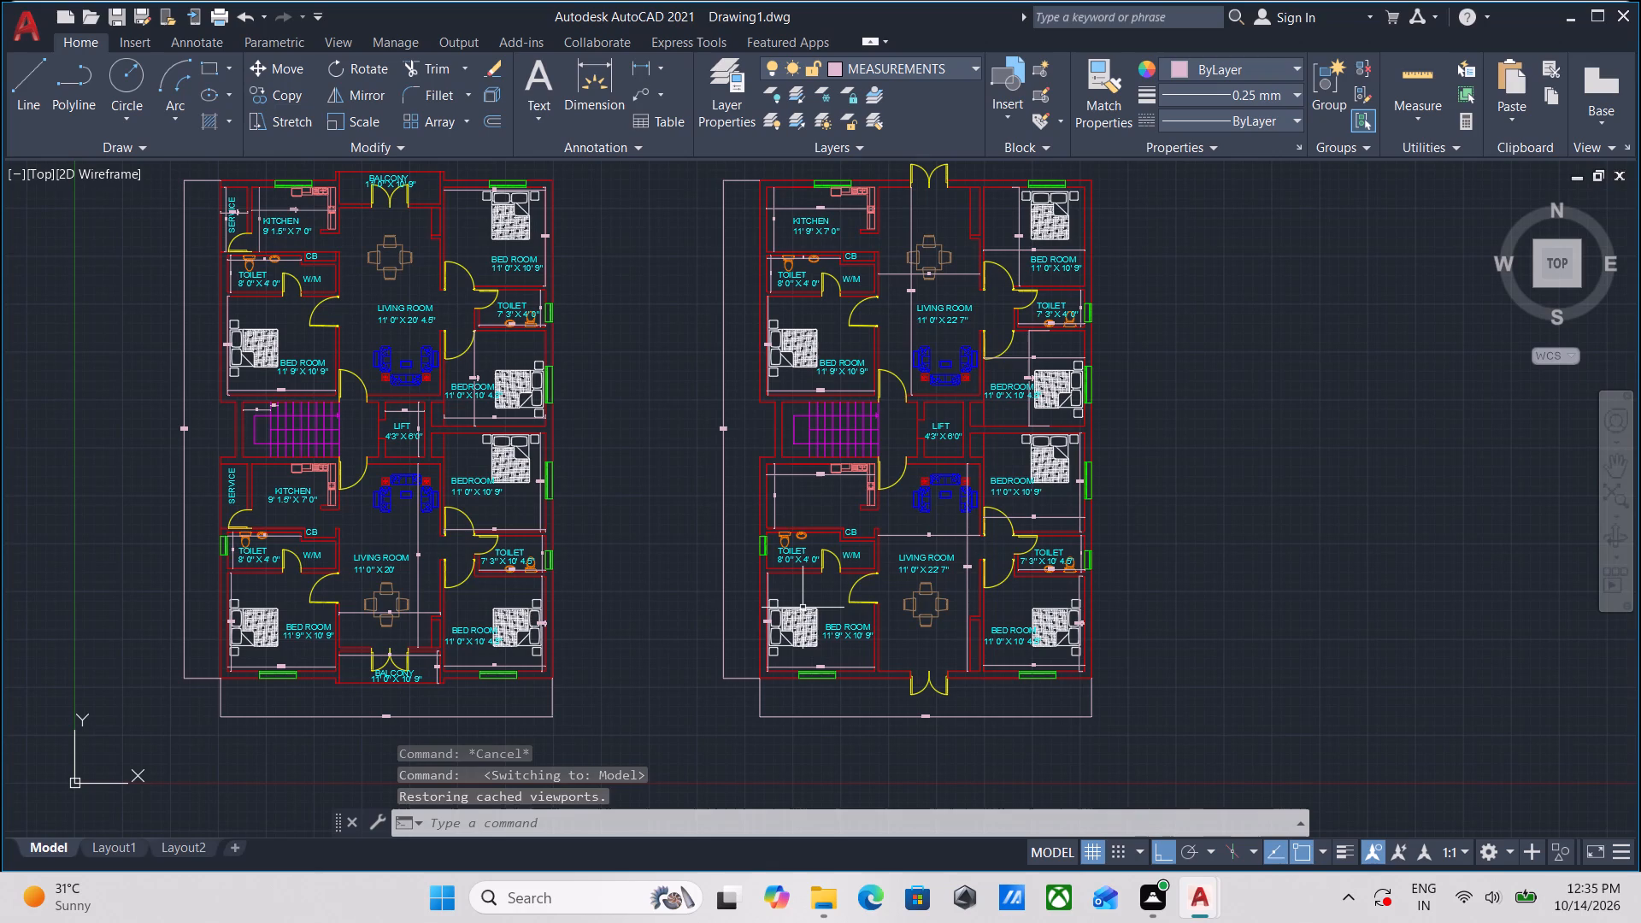
{"action": "scroll", "coordinate": [803, 608], "scroll_direction": "up", "scroll_amount": 1}
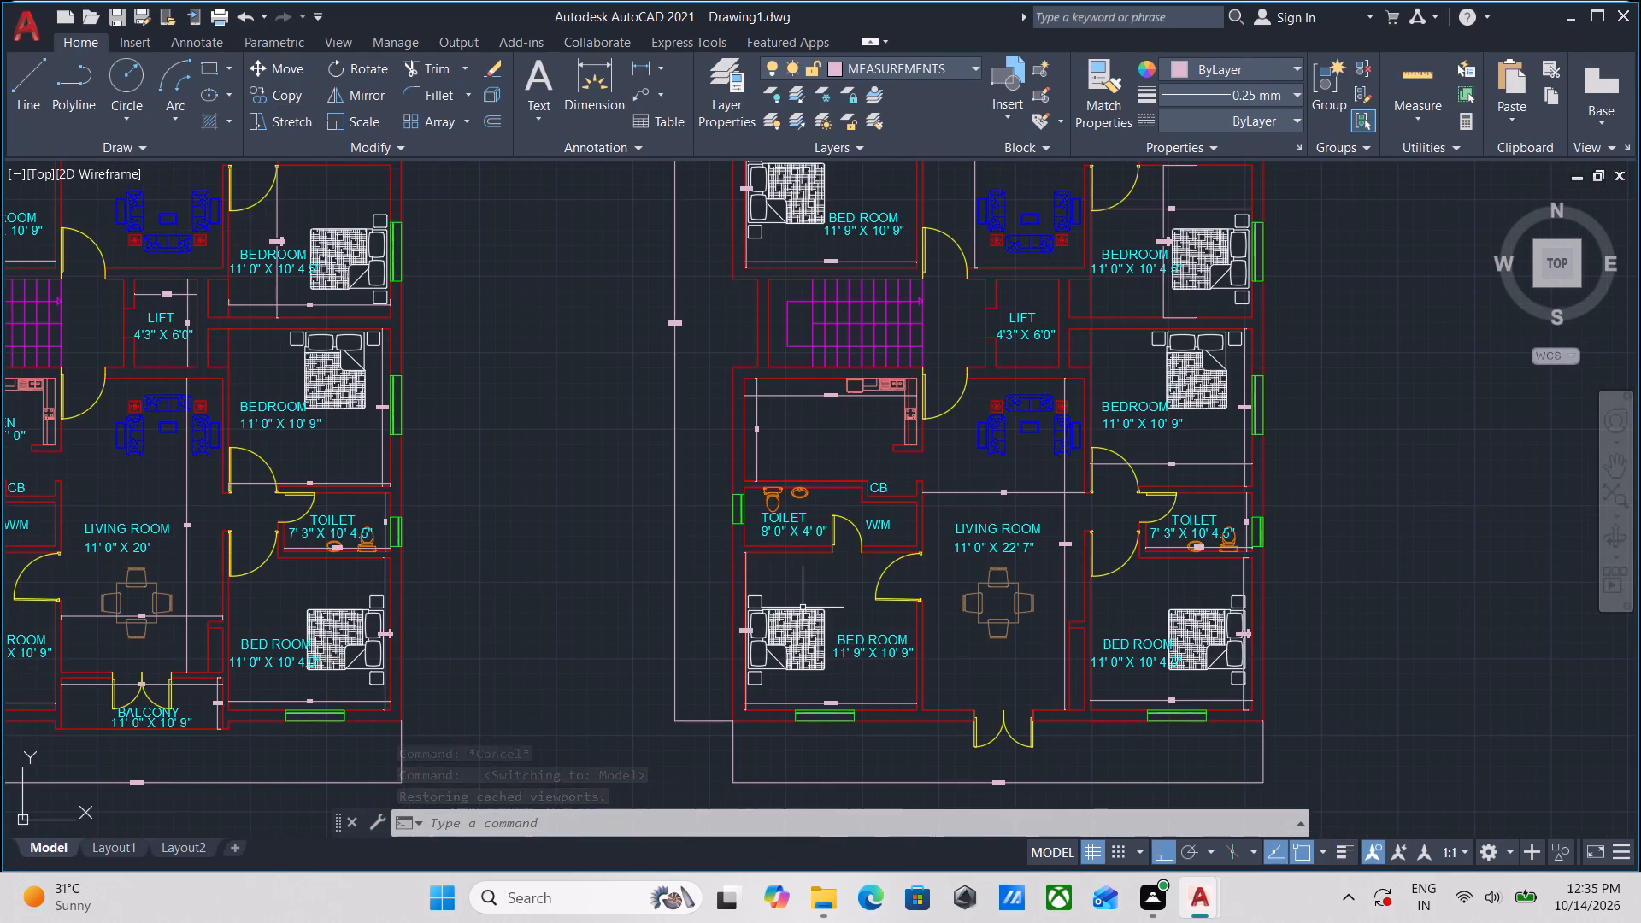
{"action": "scroll", "coordinate": [834, 607], "scroll_direction": "up", "scroll_amount": 2}
{"action": "scroll", "coordinate": [857, 580], "scroll_direction": "down", "scroll_amount": 2}
{"action": "middle_click_drag", "start_coordinate": [857, 580], "coordinate": [738, 661]}
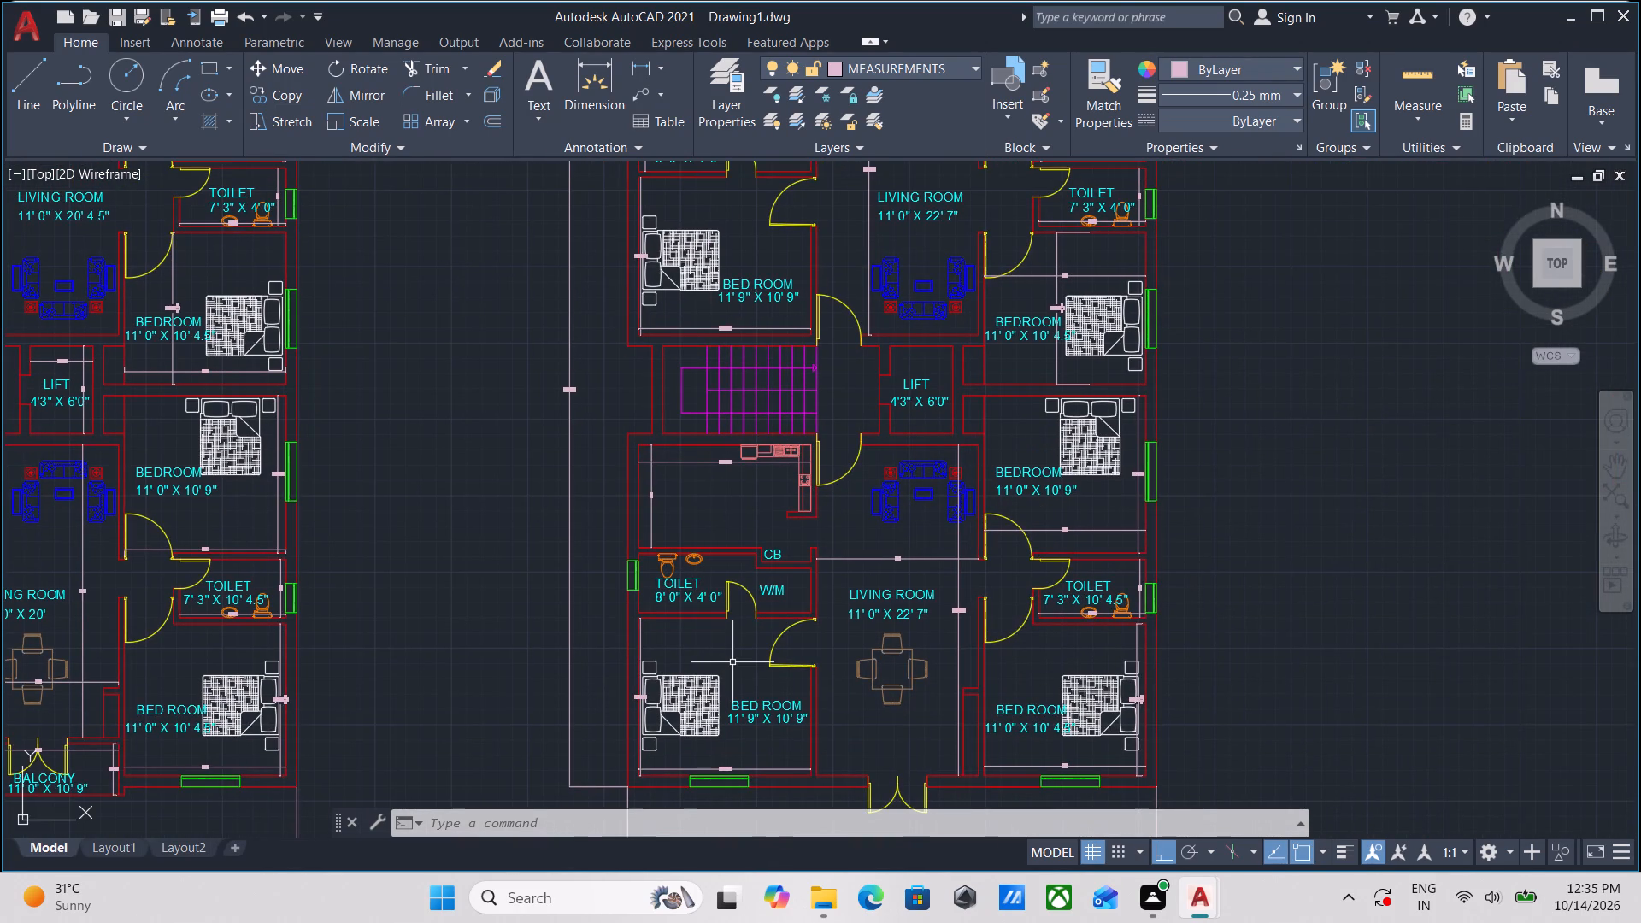
{"action": "scroll", "coordinate": [1079, 532], "scroll_direction": "up", "scroll_amount": 3}
{"action": "scroll", "coordinate": [1085, 522], "scroll_direction": "down", "scroll_amount": 2}
{"action": "middle_click_drag", "start_coordinate": [1085, 522], "coordinate": [583, 634]}
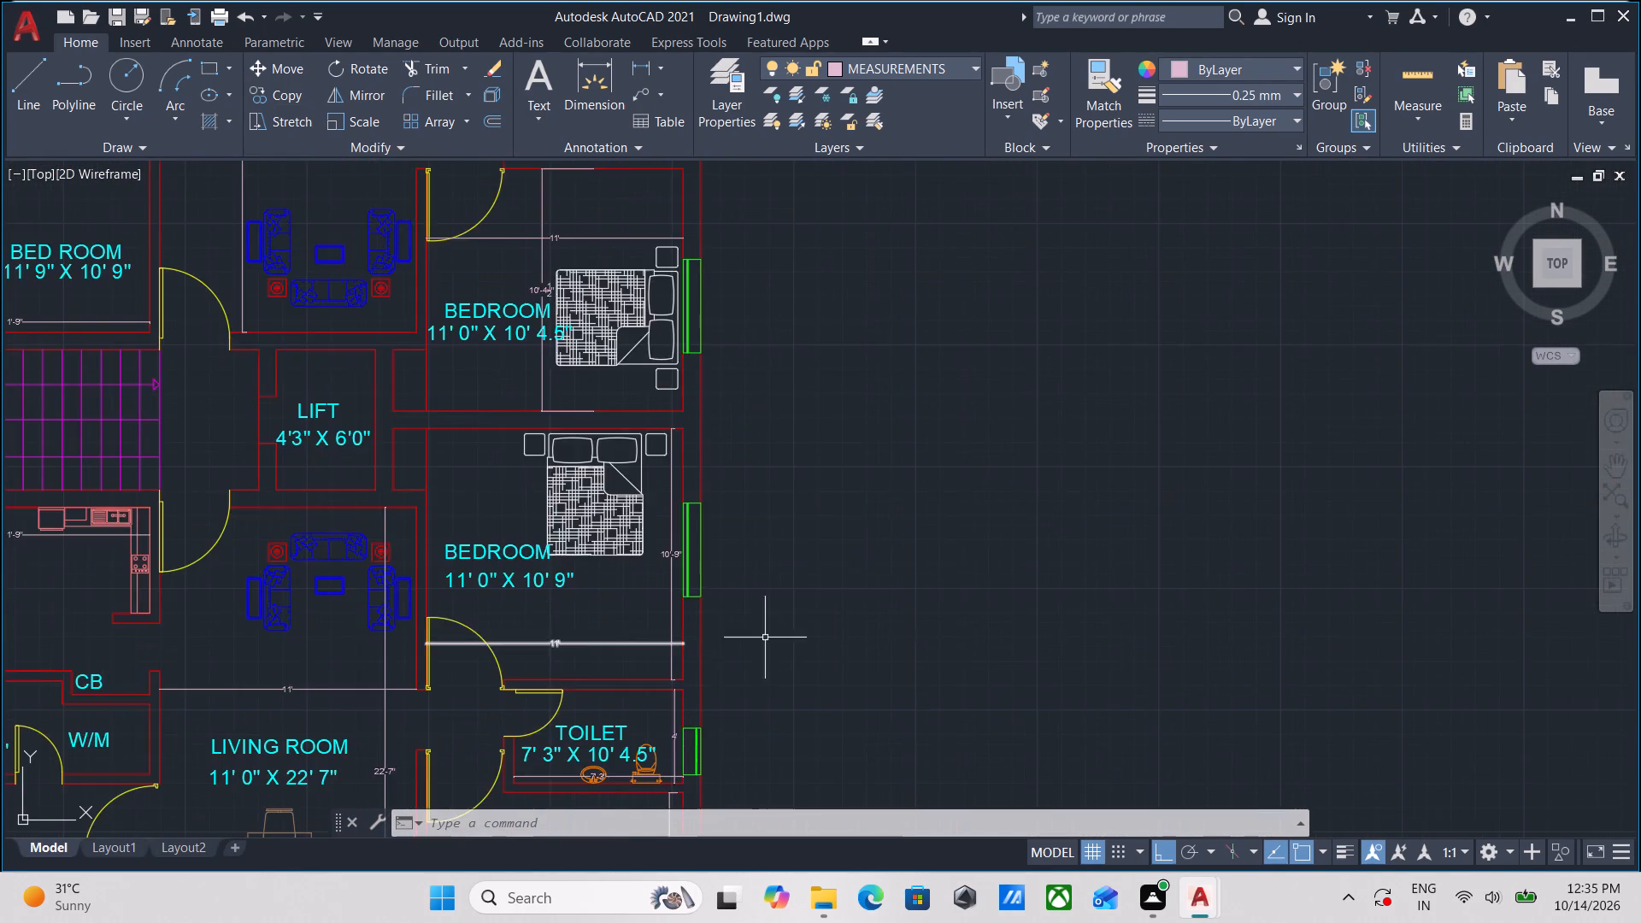
Look over the overall arrangement of the two plans and the free space around the right plan.
{"action": "scroll", "coordinate": [856, 608], "scroll_direction": "down", "scroll_amount": 1}
{"action": "middle_click_drag", "start_coordinate": [856, 608], "coordinate": [761, 527]}
{"action": "scroll", "coordinate": [715, 511], "scroll_direction": "down", "scroll_amount": 1}
{"action": "middle_click_drag", "start_coordinate": [715, 511], "coordinate": [620, 536]}
{"action": "scroll", "coordinate": [669, 538], "scroll_direction": "down", "scroll_amount": 1}
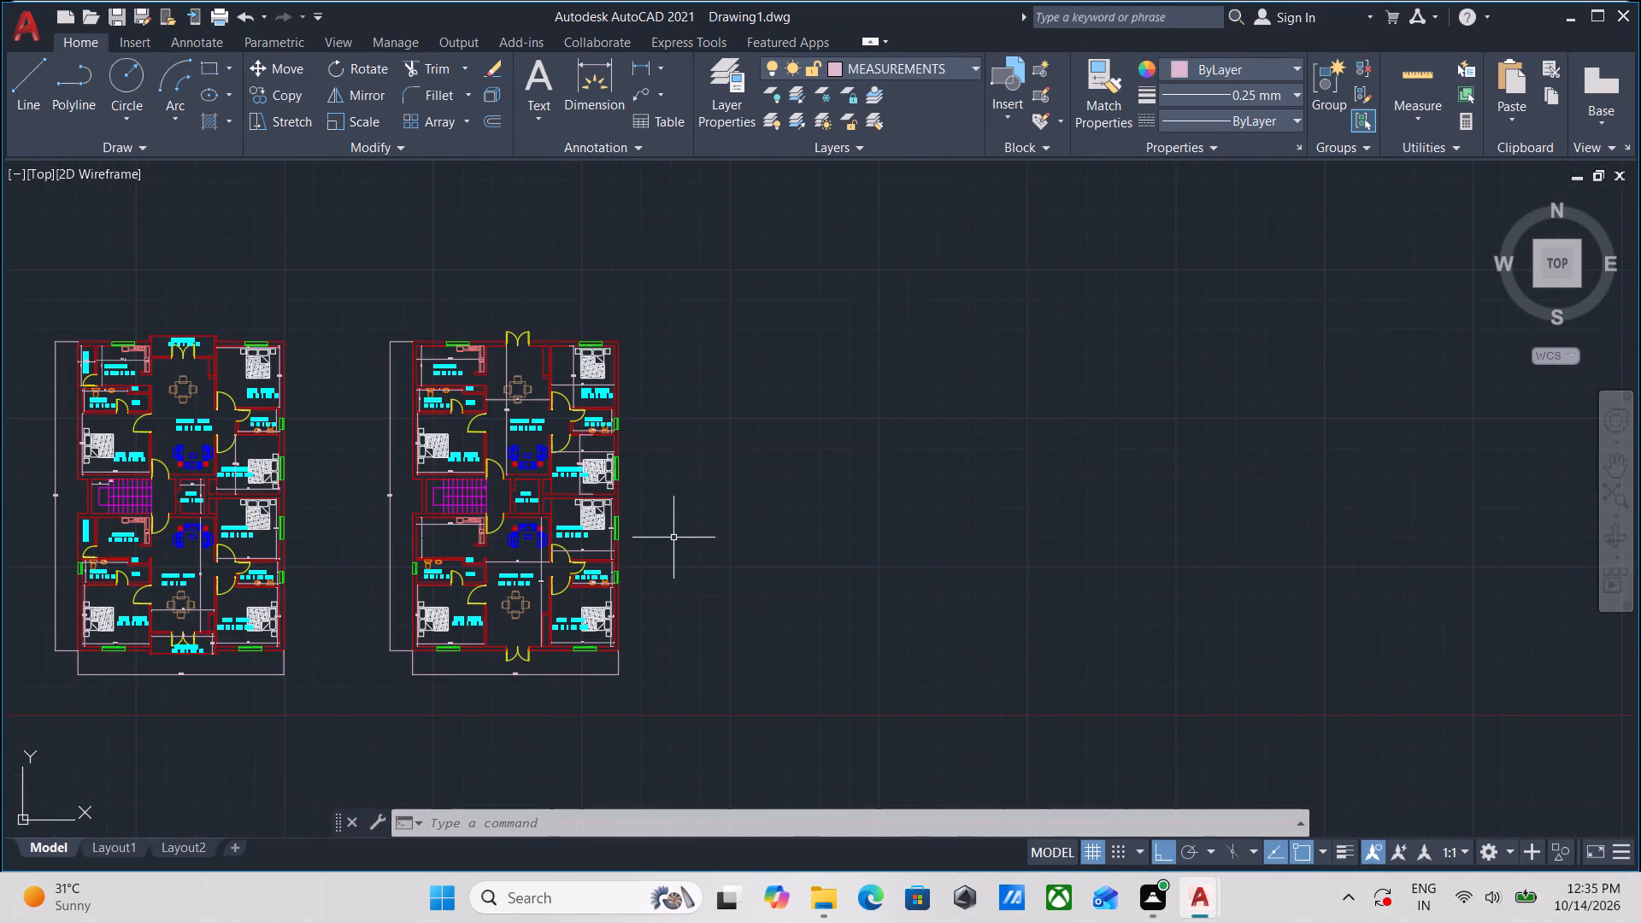
{"action": "scroll", "coordinate": [673, 538], "scroll_direction": "down", "scroll_amount": 1}
{"action": "middle_click_drag", "start_coordinate": [673, 538], "coordinate": [562, 518]}
{"action": "scroll", "coordinate": [415, 694], "scroll_direction": "up", "scroll_amount": 2}
{"action": "middle_click_drag", "start_coordinate": [351, 664], "coordinate": [157, 729]}
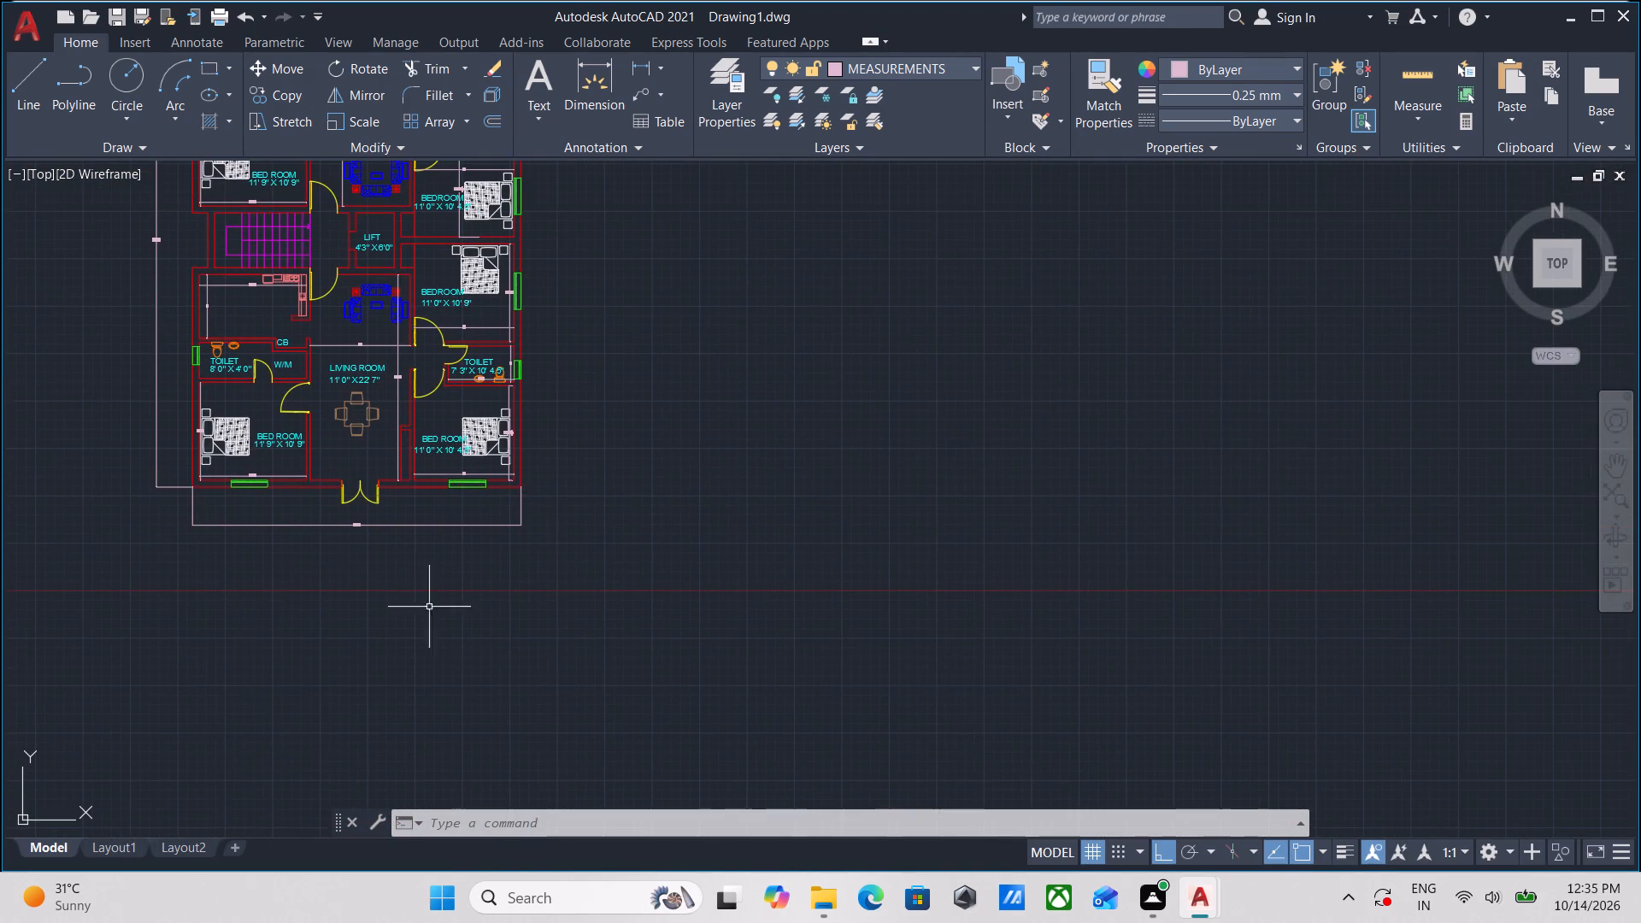
{"action": "middle_click_drag", "start_coordinate": [574, 582], "coordinate": [429, 708]}
{"action": "scroll", "coordinate": [459, 662], "scroll_direction": "down", "scroll_amount": 1}
{"action": "middle_click_drag", "start_coordinate": [459, 662], "coordinate": [542, 648]}
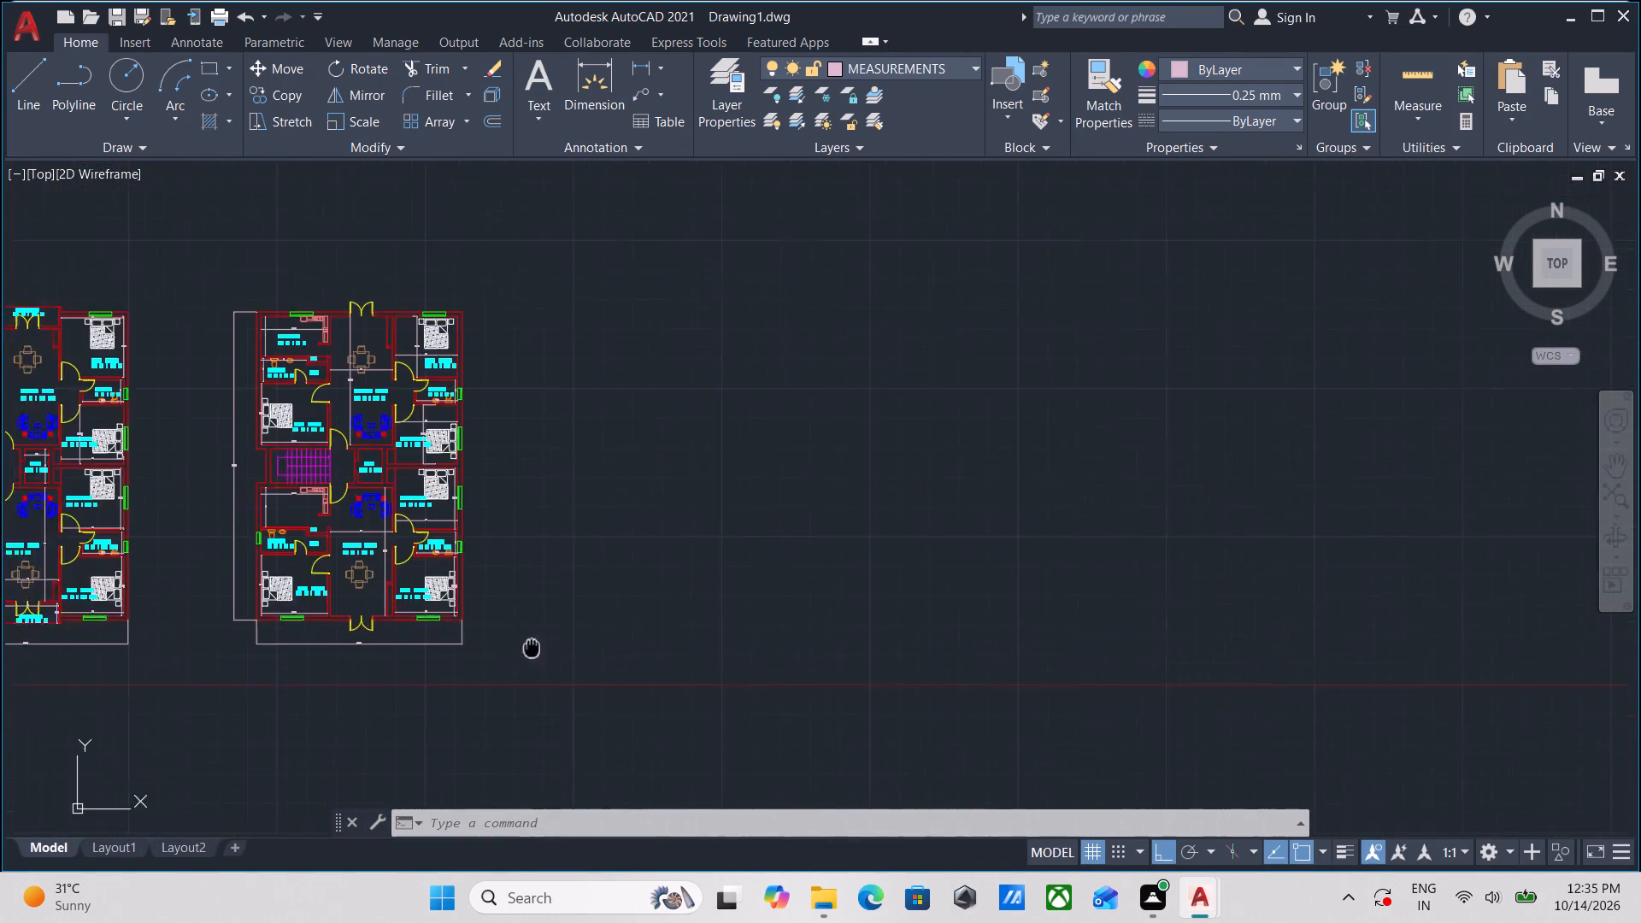
{"action": "middle_click_drag", "start_coordinate": [542, 648], "coordinate": [584, 642]}
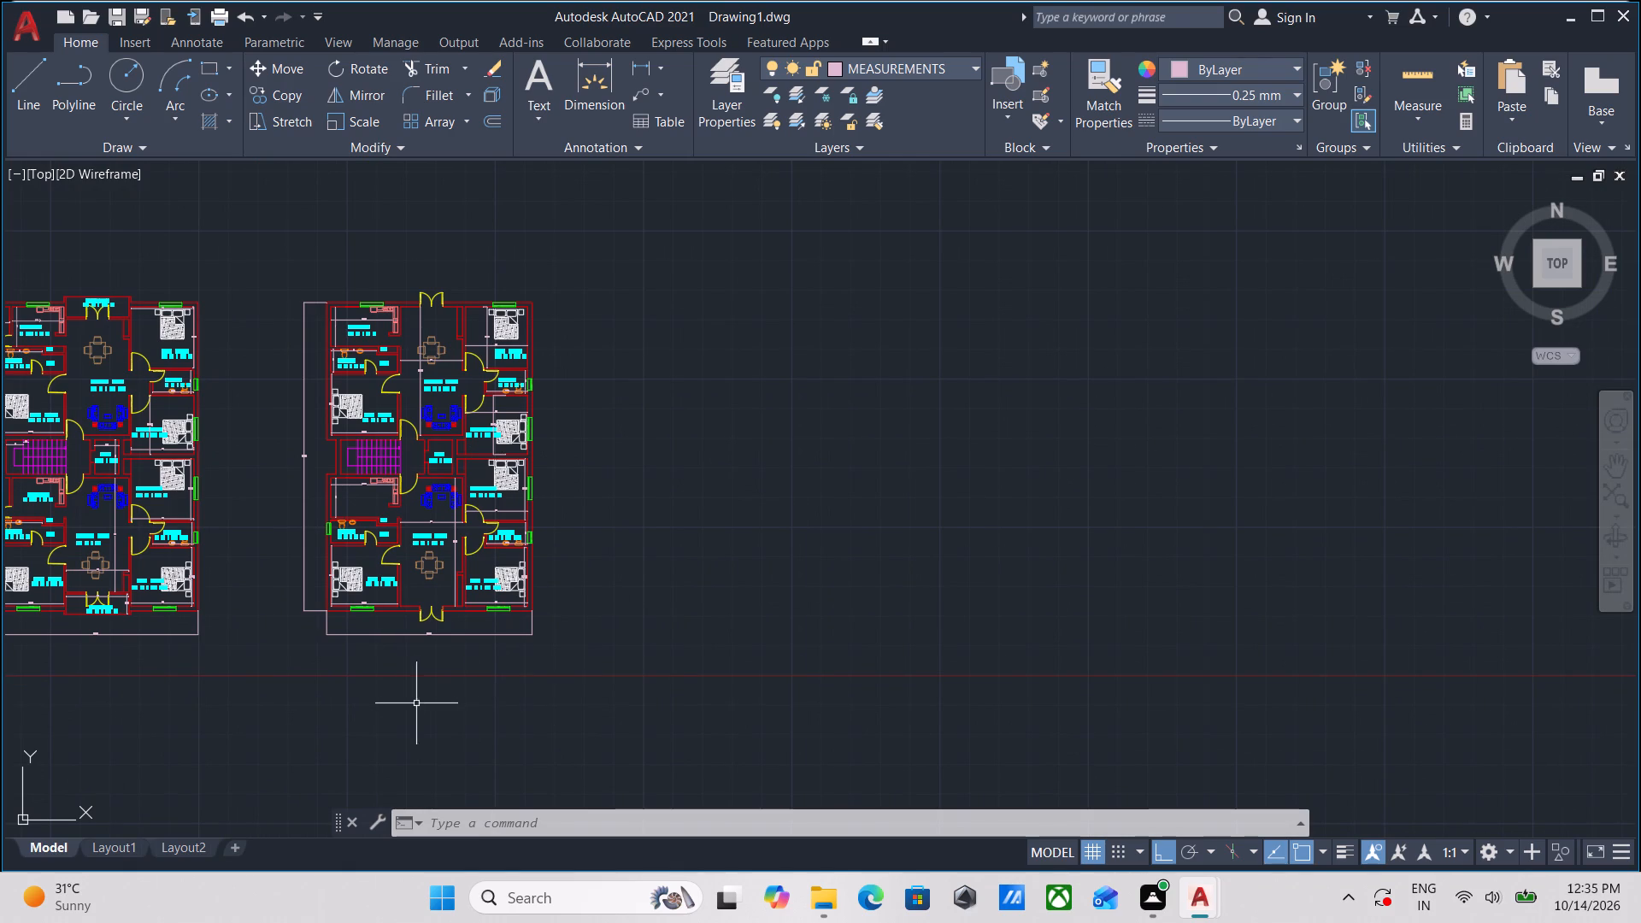
{"action": "scroll", "coordinate": [408, 691], "scroll_direction": "up", "scroll_amount": 2}
{"action": "scroll", "coordinate": [460, 667], "scroll_direction": "down", "scroll_amount": 2}
{"action": "middle_click_drag", "start_coordinate": [460, 667], "coordinate": [479, 673]}
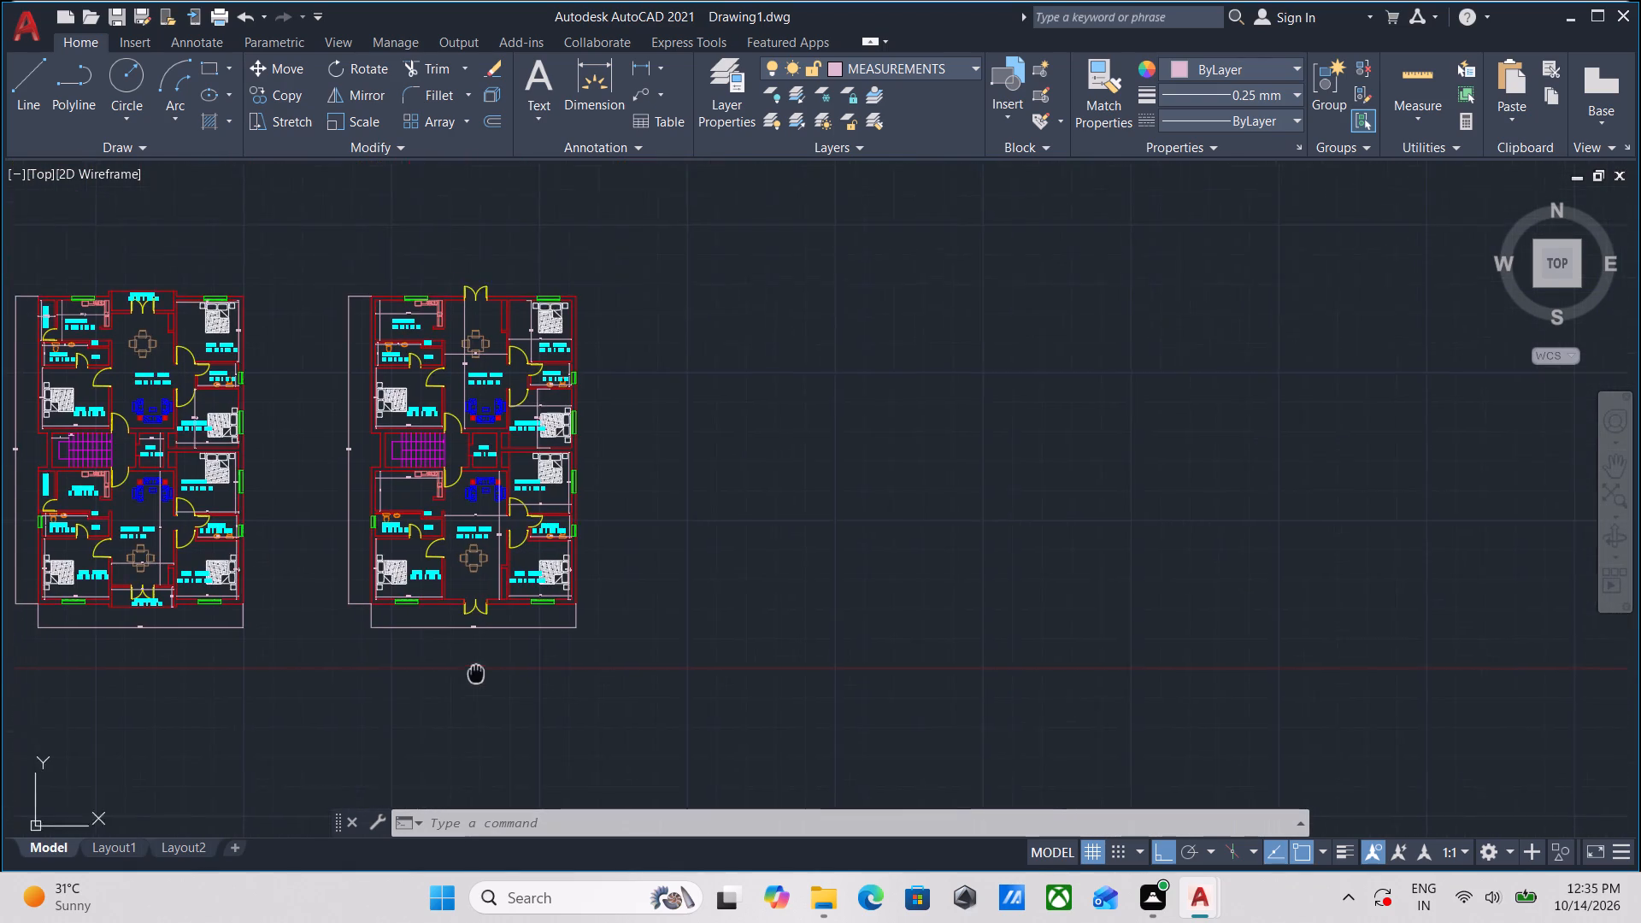
{"action": "middle_click_drag", "start_coordinate": [479, 673], "coordinate": [511, 687]}
{"action": "scroll", "coordinate": [573, 664], "scroll_direction": "up", "scroll_amount": 1}
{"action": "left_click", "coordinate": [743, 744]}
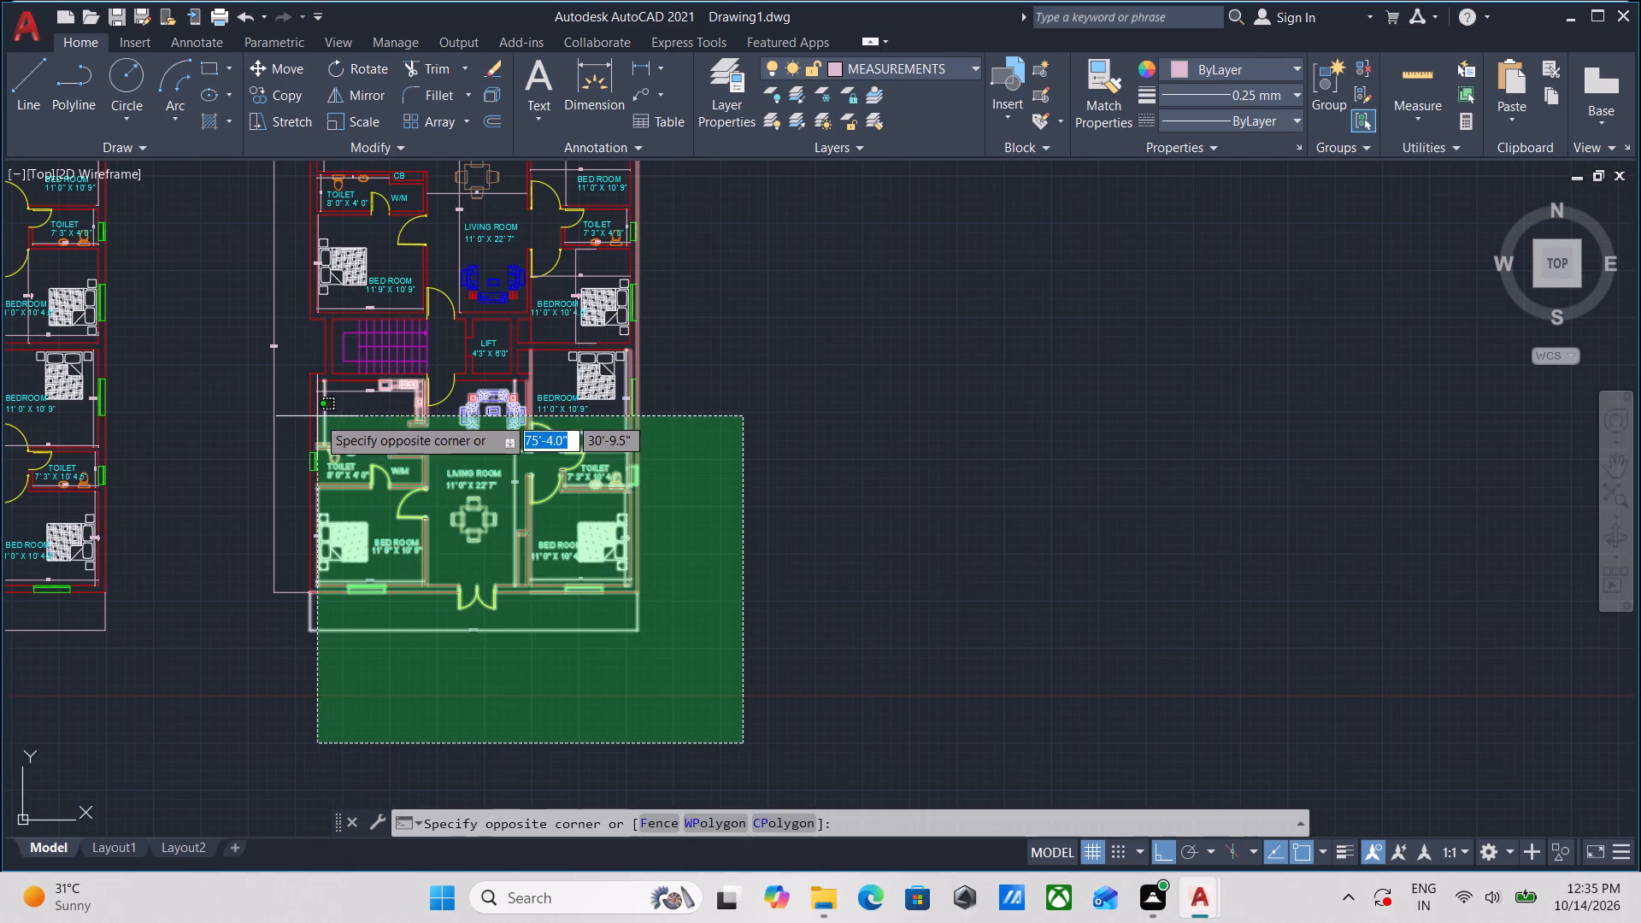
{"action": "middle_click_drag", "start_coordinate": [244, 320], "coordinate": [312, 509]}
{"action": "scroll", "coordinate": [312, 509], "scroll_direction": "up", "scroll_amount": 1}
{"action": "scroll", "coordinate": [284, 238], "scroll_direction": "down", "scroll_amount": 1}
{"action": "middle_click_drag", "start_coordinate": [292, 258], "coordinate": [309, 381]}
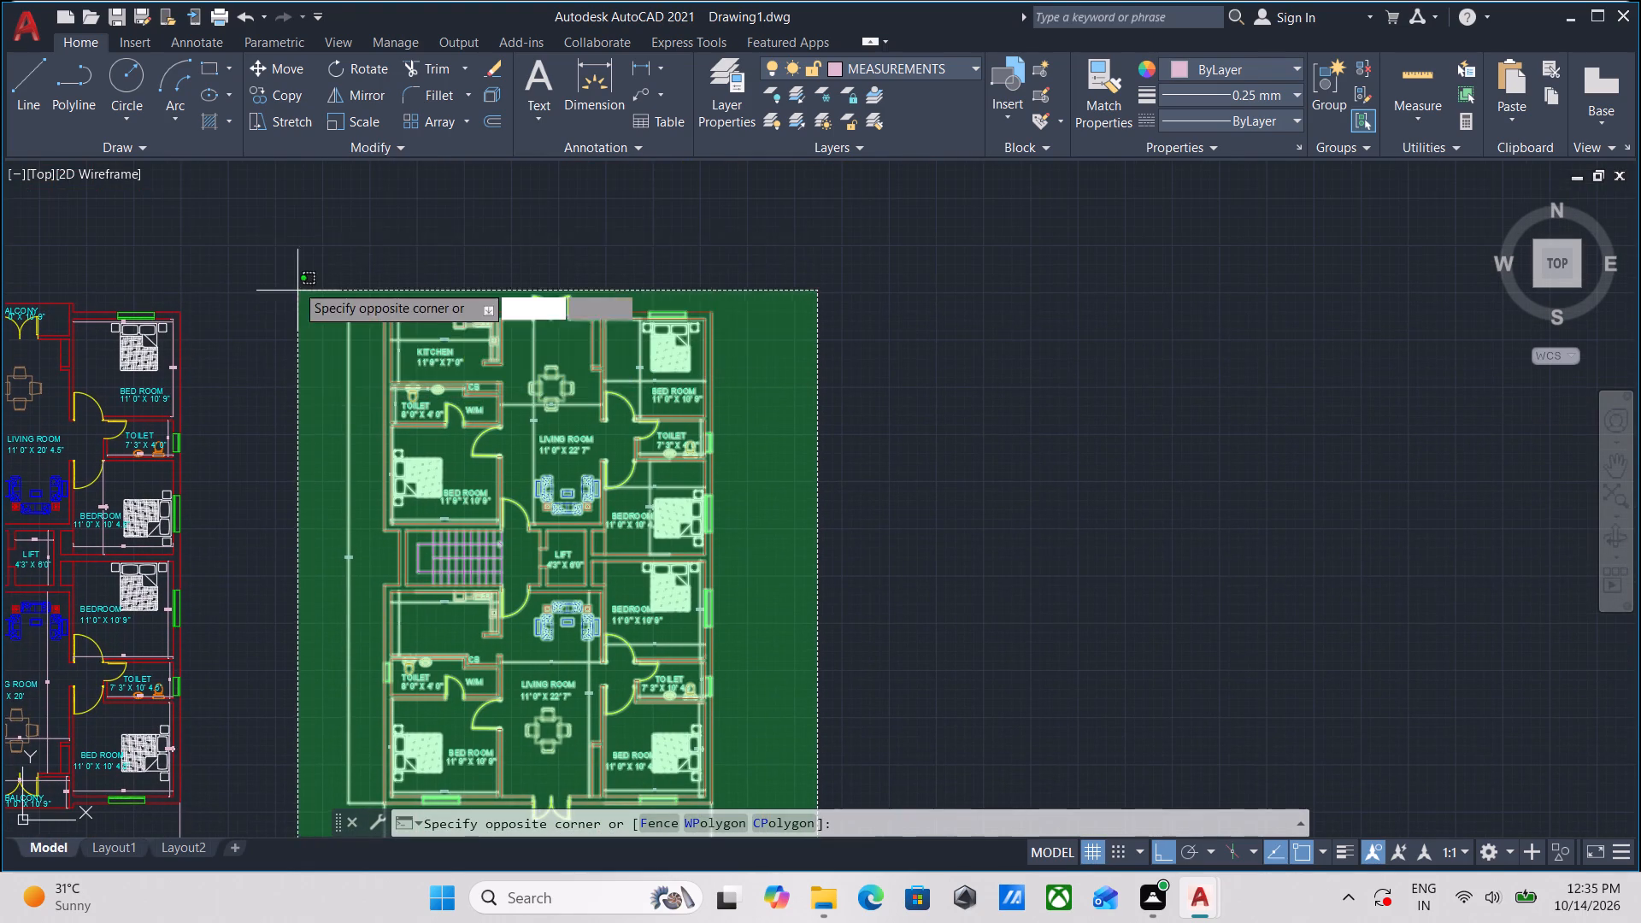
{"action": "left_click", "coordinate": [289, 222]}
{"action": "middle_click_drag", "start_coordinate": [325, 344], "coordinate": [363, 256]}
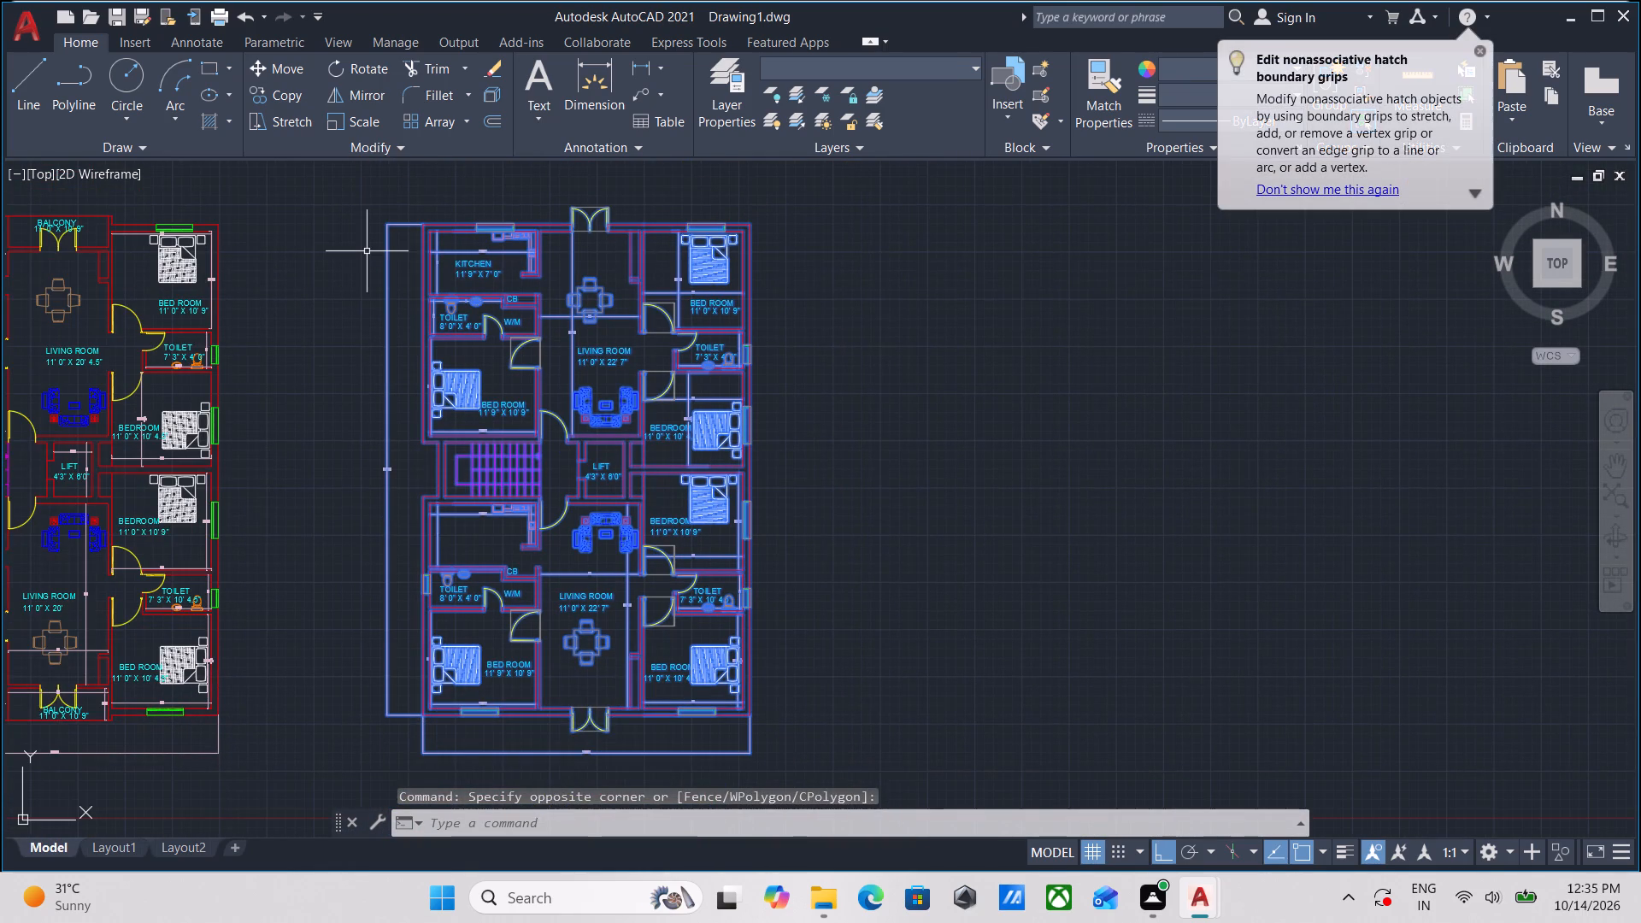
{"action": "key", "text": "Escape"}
Copy the entire left floor plan with its dimensions horizontally into the empty space beyond the right plan, using its outer lower-right wall corner as base point.
{"action": "middle_click_drag", "start_coordinate": [422, 518], "coordinate": [597, 385]}
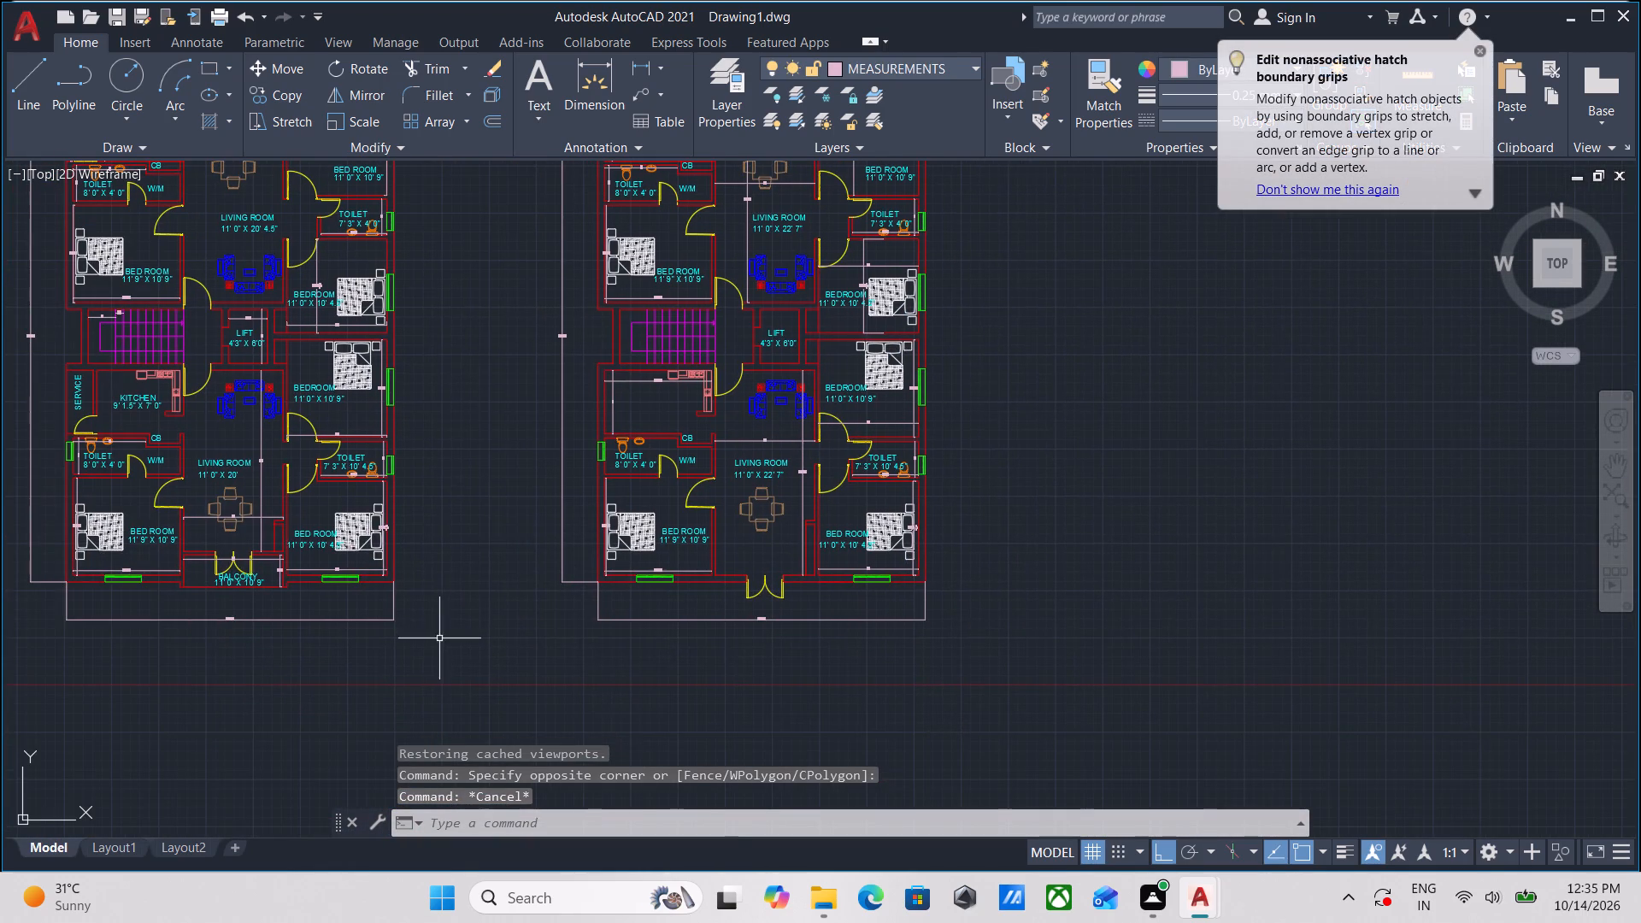
{"action": "left_click", "coordinate": [442, 639]}
{"action": "middle_click_drag", "start_coordinate": [185, 503], "coordinate": [460, 579]}
{"action": "middle_click_drag", "start_coordinate": [262, 332], "coordinate": [320, 549]}
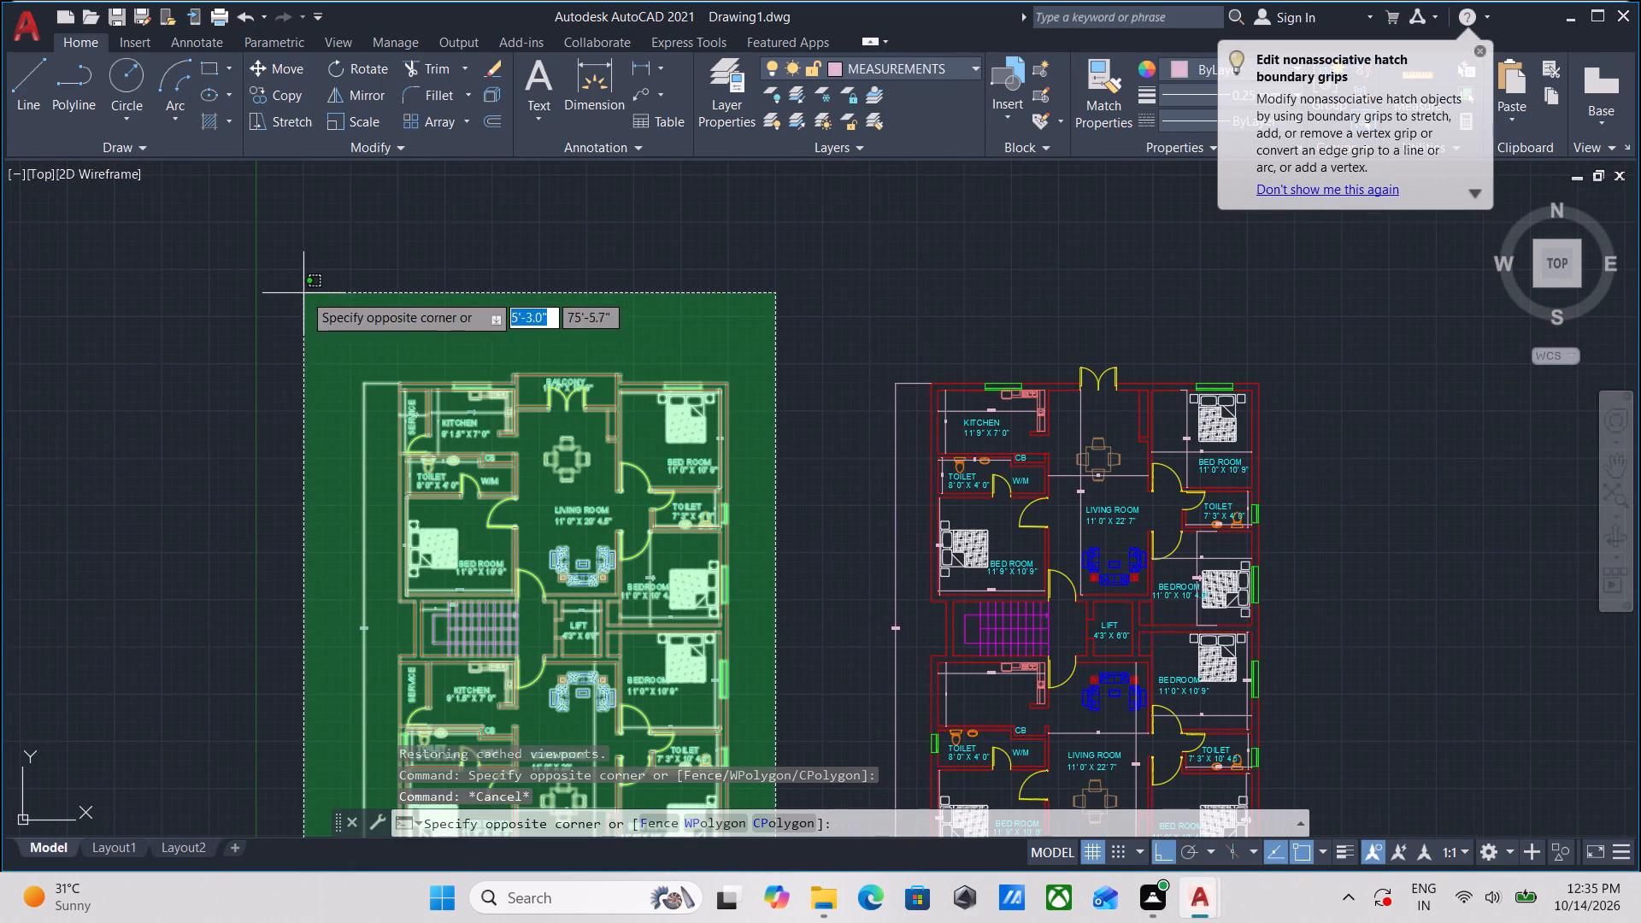
{"action": "left_click", "coordinate": [307, 297]}
{"action": "scroll", "coordinate": [346, 330], "scroll_direction": "down", "scroll_amount": 1}
{"action": "middle_click_drag", "start_coordinate": [346, 330], "coordinate": [324, 162]}
{"action": "scroll", "coordinate": [485, 490], "scroll_direction": "up", "scroll_amount": 2}
{"action": "middle_click_drag", "start_coordinate": [583, 558], "coordinate": [442, 592]}
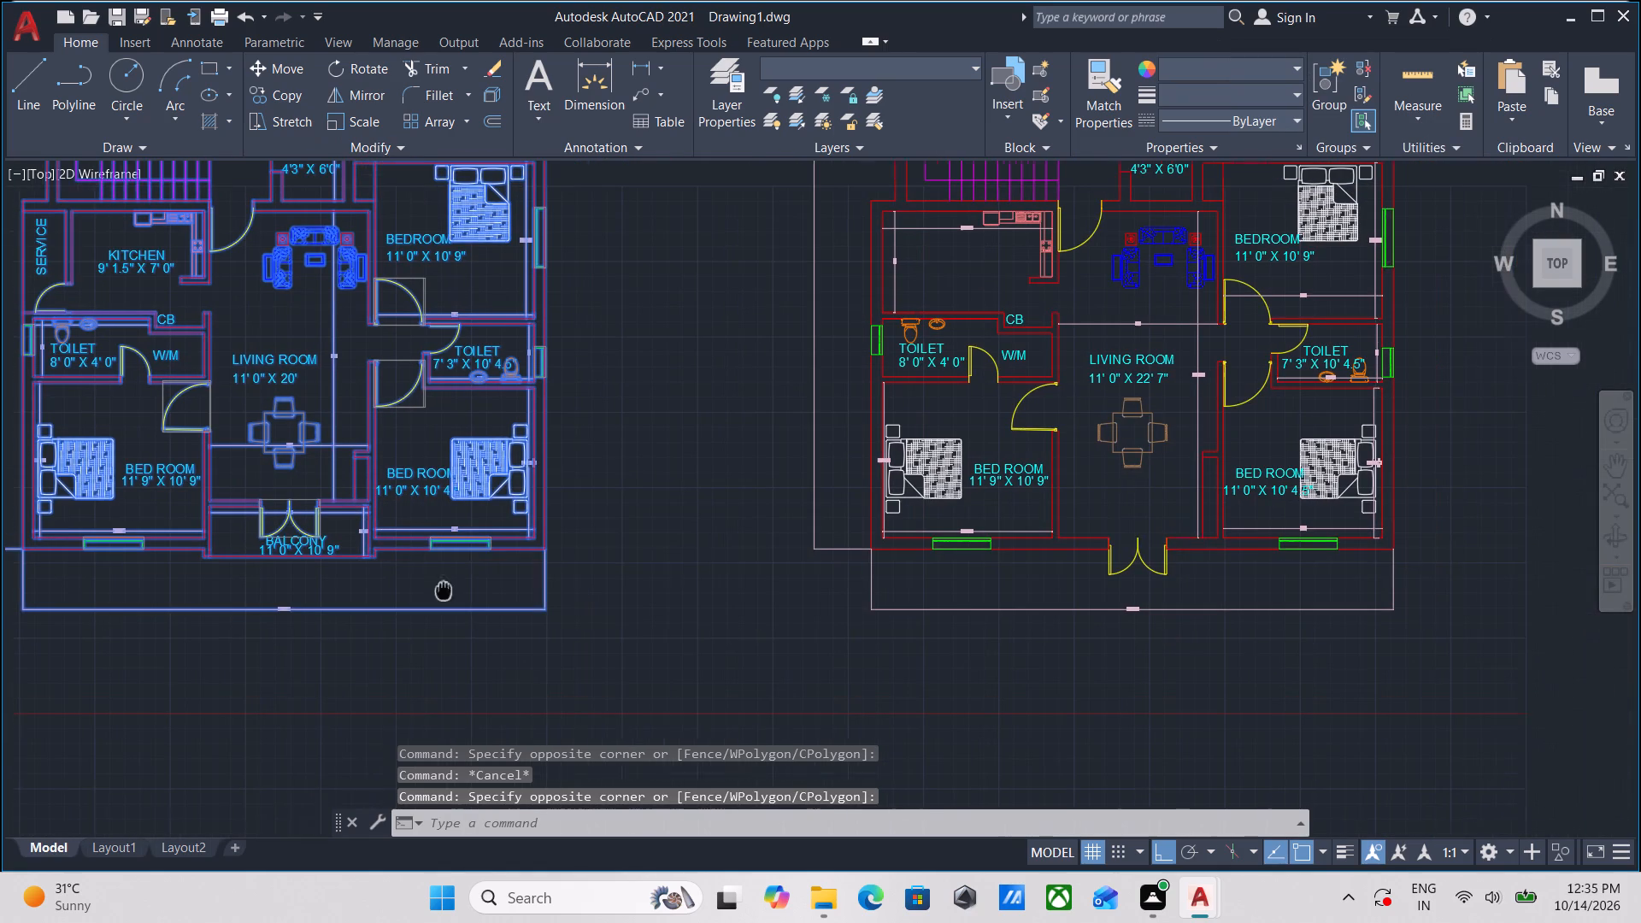
{"action": "middle_click_drag", "start_coordinate": [442, 592], "coordinate": [440, 594]}
{"action": "key", "text": "c"}
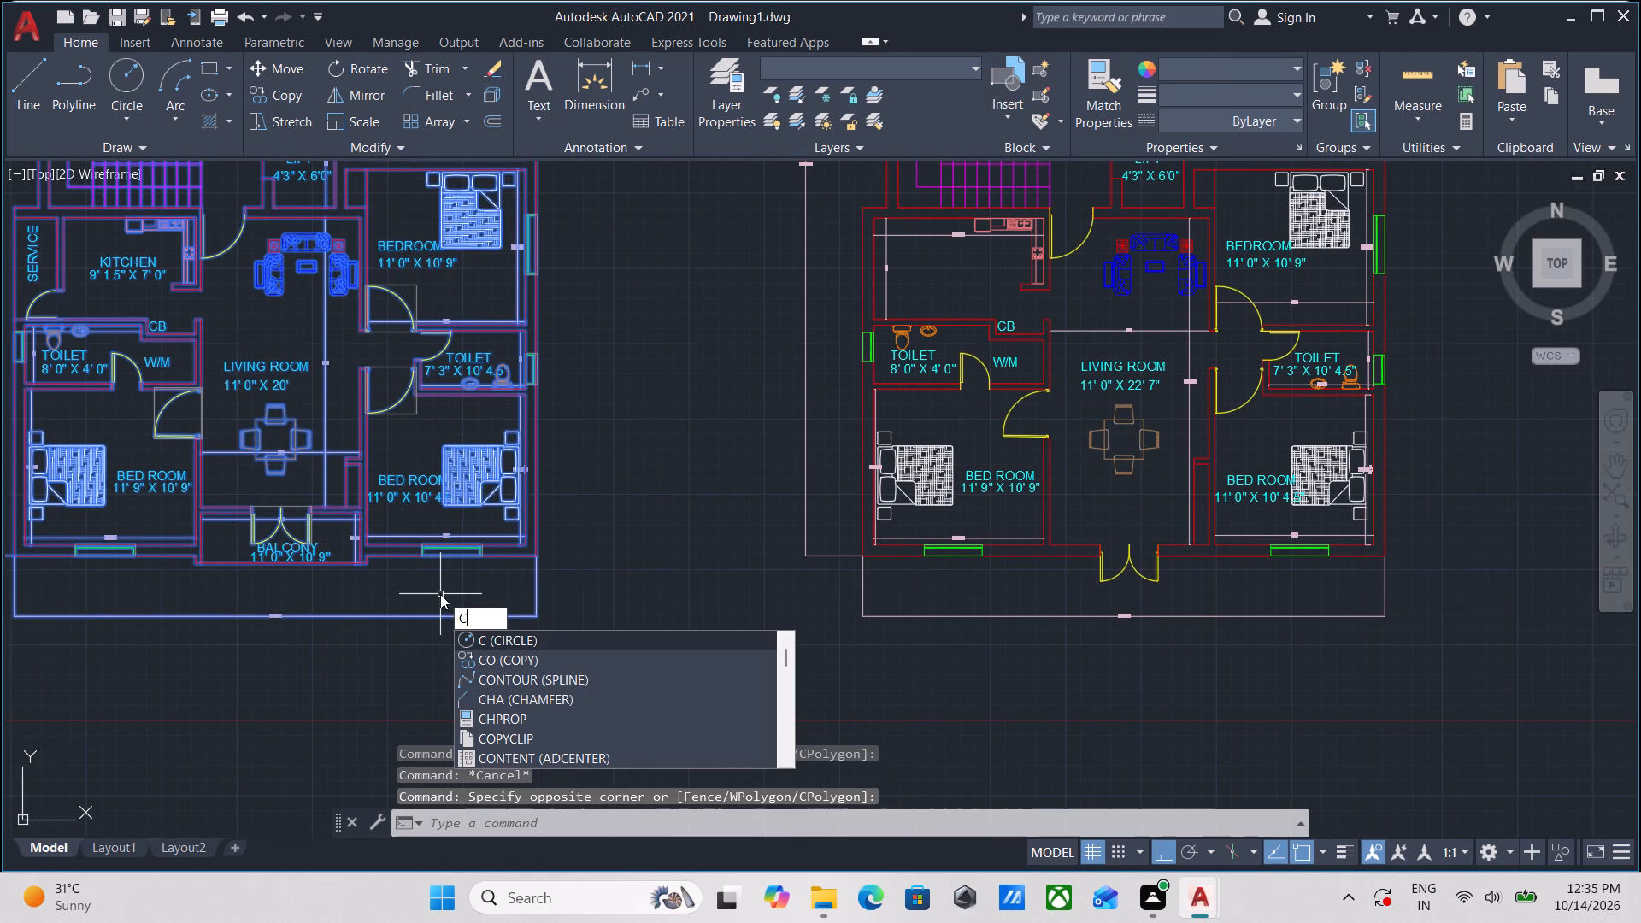
{"action": "key", "text": "o"}
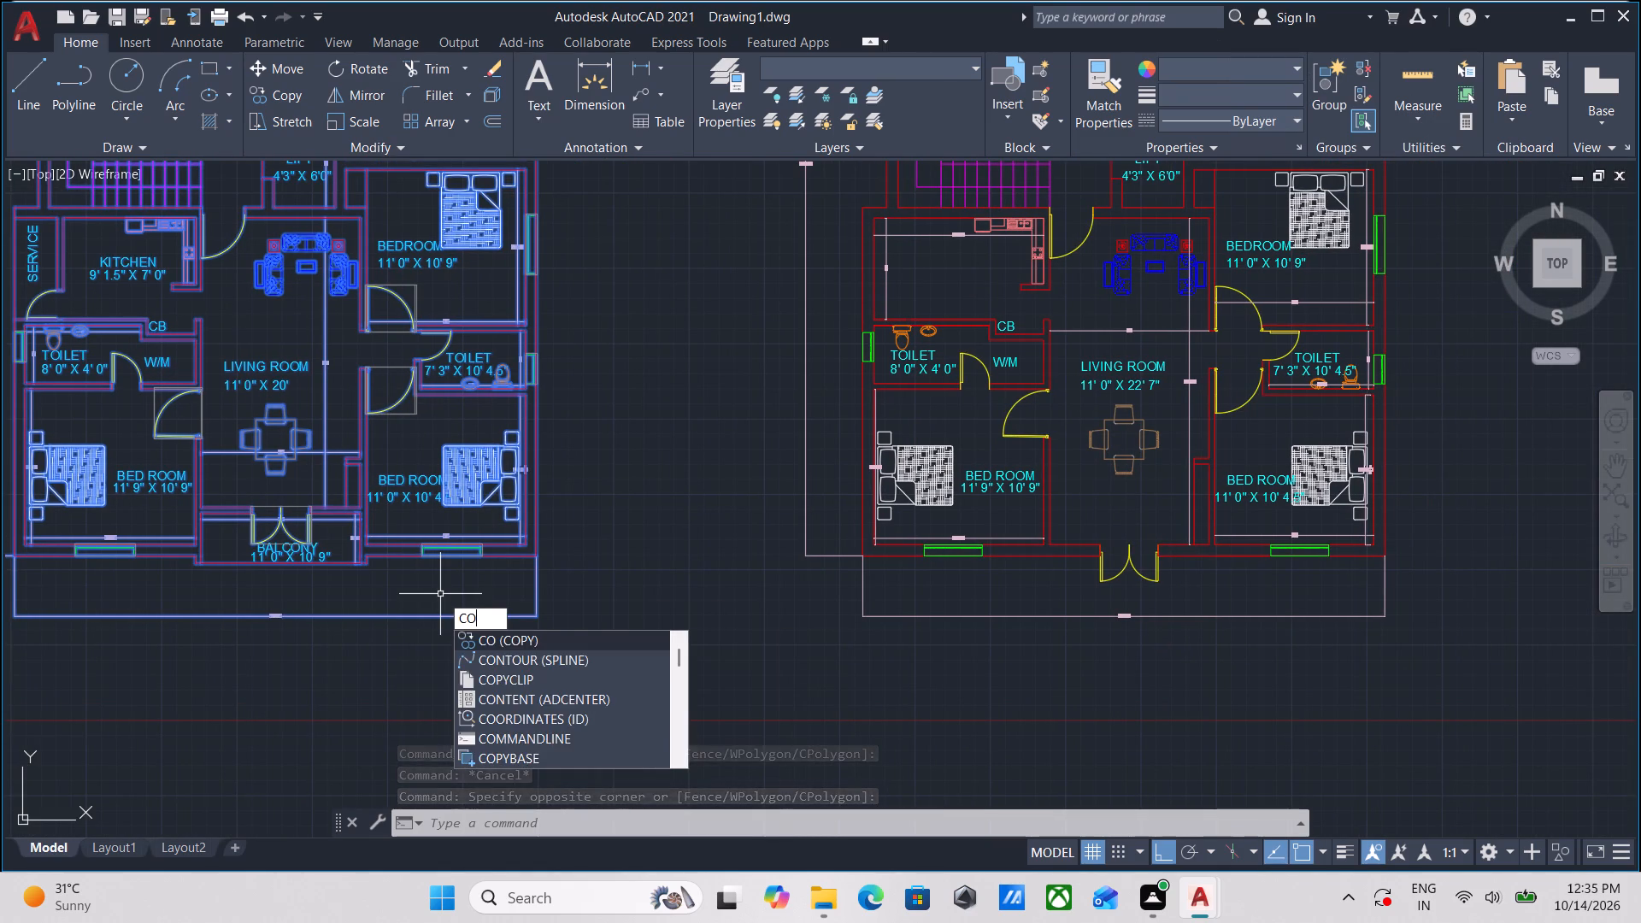
{"action": "key", "text": "Return"}
{"action": "scroll", "coordinate": [530, 591], "scroll_direction": "up", "scroll_amount": 2}
{"action": "left_click", "coordinate": [552, 512]}
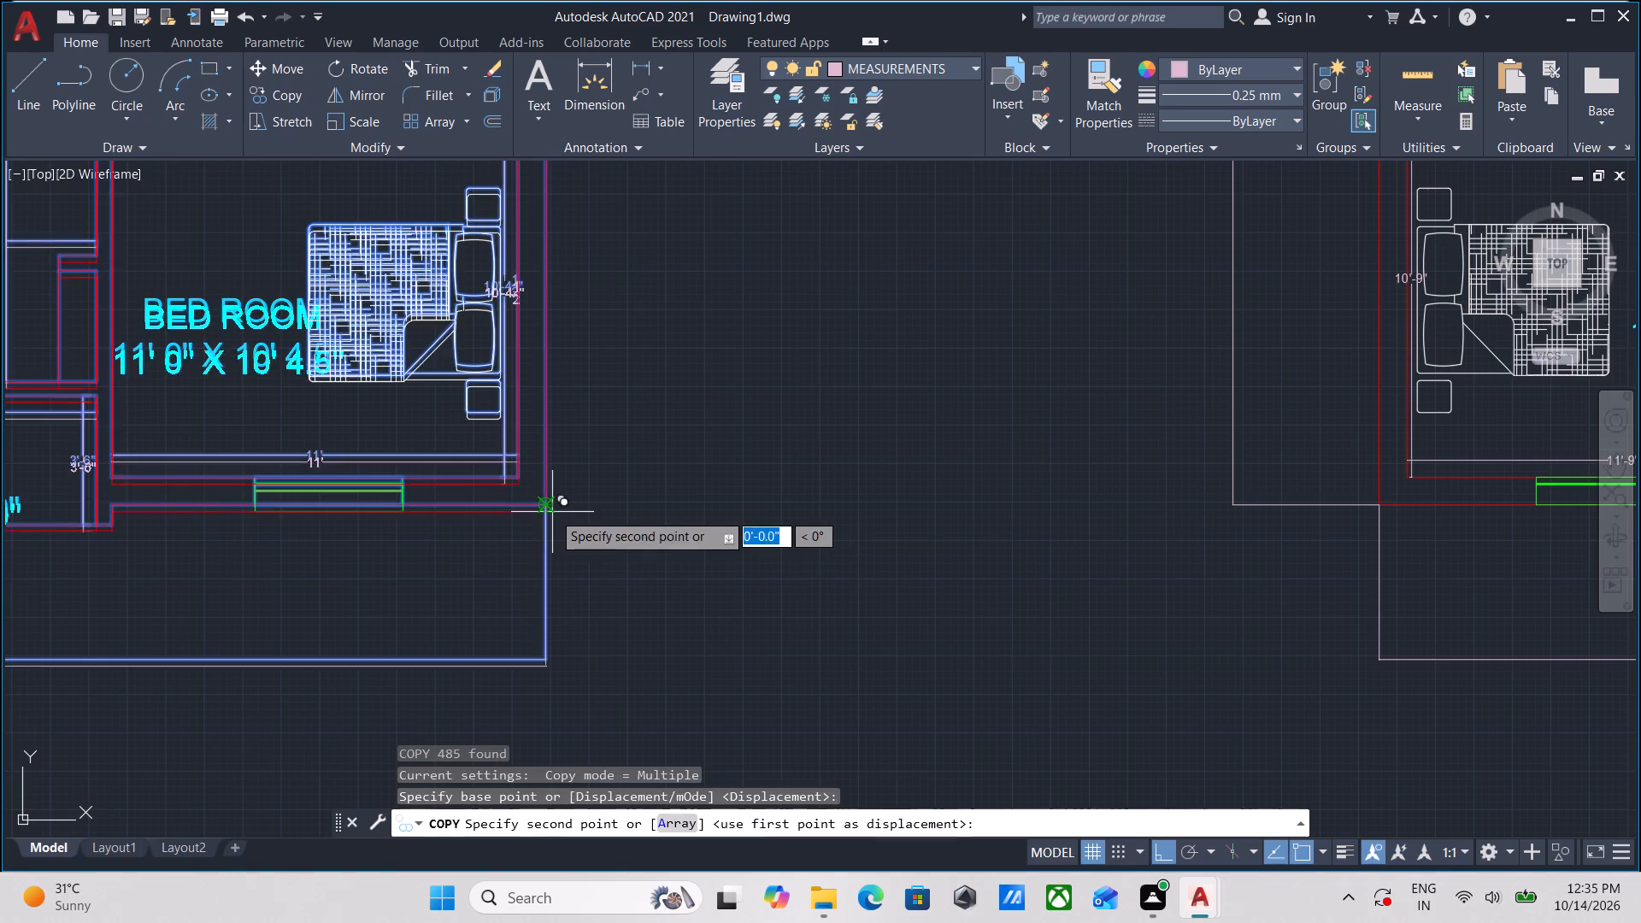
{"action": "scroll", "coordinate": [835, 516], "scroll_direction": "down", "scroll_amount": 2}
{"action": "middle_click_drag", "start_coordinate": [803, 516], "coordinate": [0, 512]}
{"action": "scroll", "coordinate": [0, 512], "scroll_direction": "up", "scroll_amount": 1}
{"action": "scroll", "coordinate": [1409, 557], "scroll_direction": "down", "scroll_amount": 1}
{"action": "middle_click_drag", "start_coordinate": [1272, 550], "coordinate": [919, 589]}
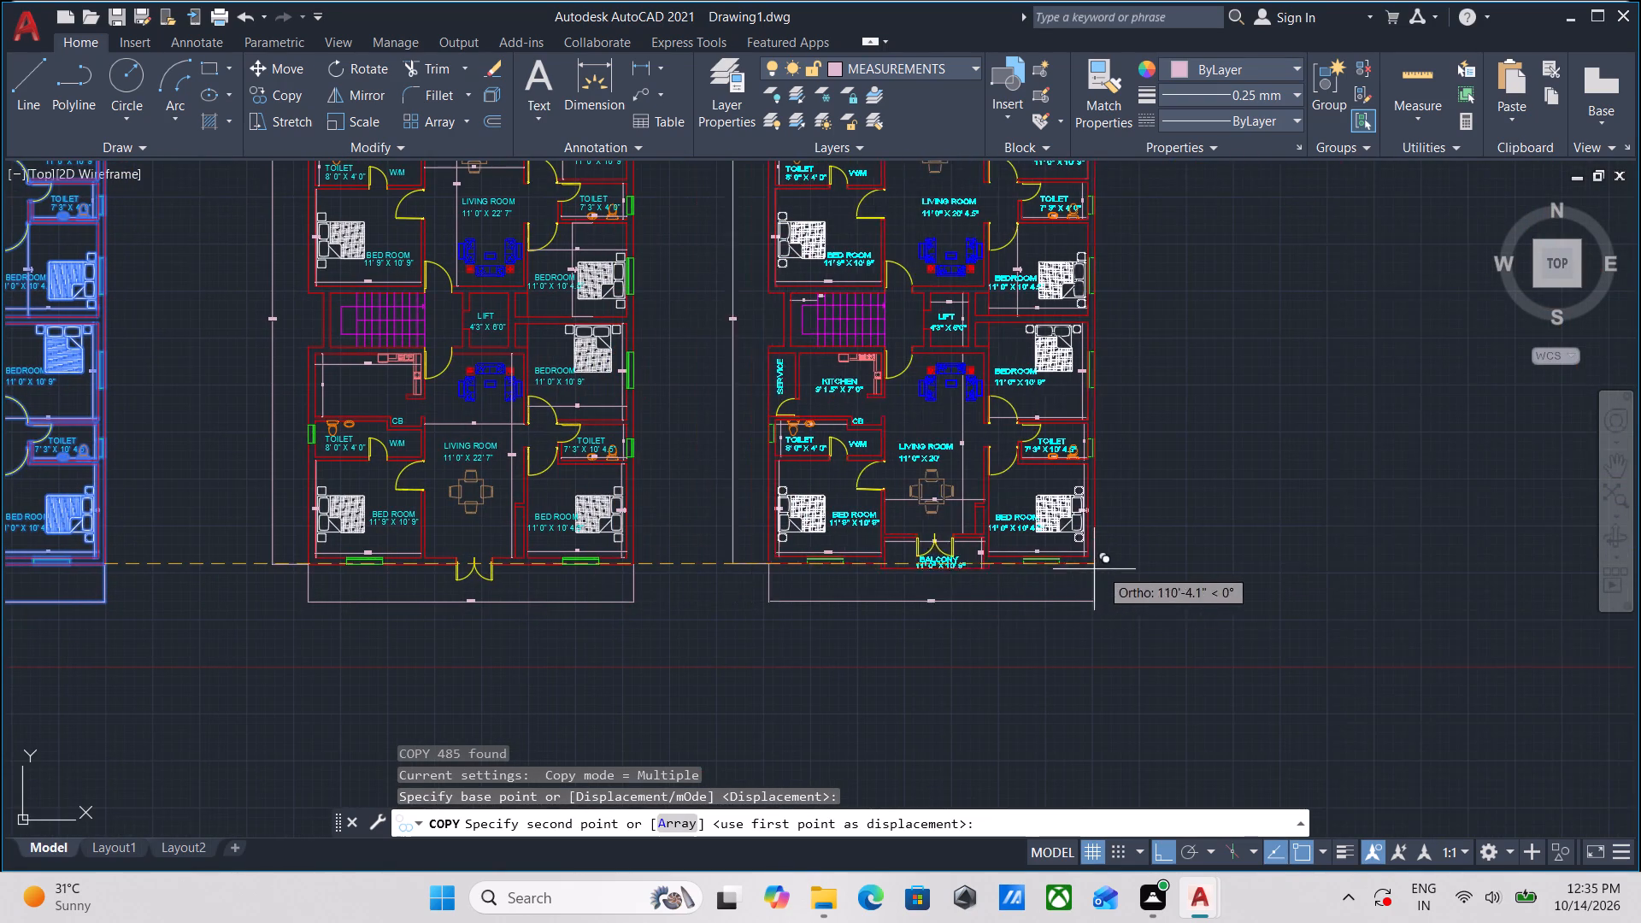
{"action": "left_click", "coordinate": [1168, 562]}
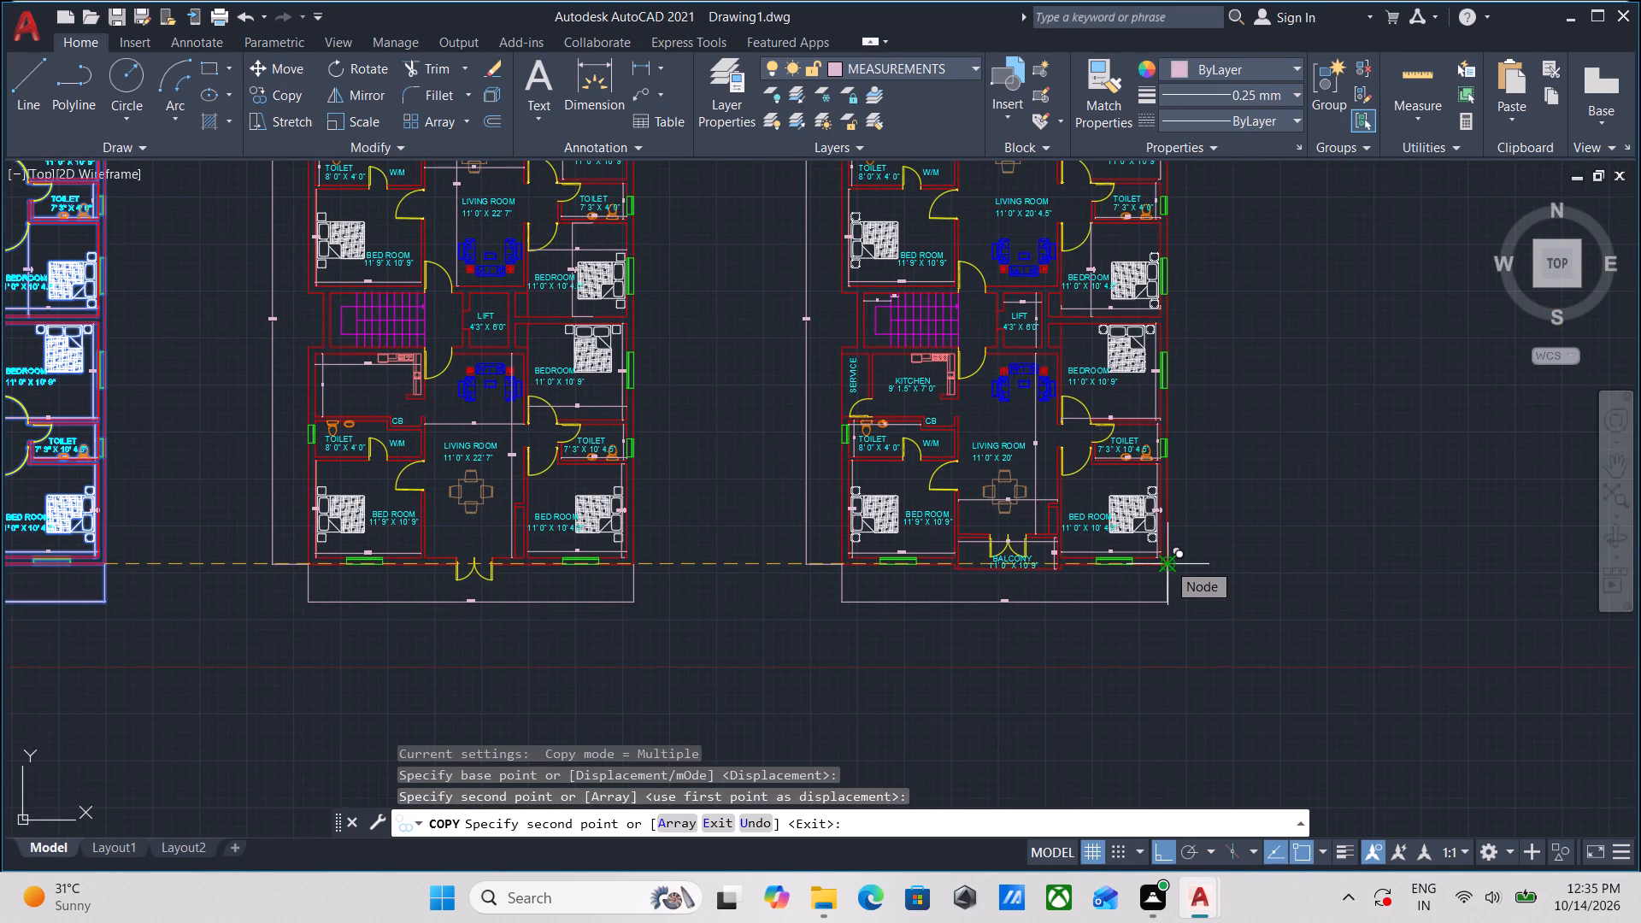
Look over the three floor plans side by side and the free space beneath the middle plan.
{"action": "key", "text": "Escape"}
{"action": "scroll", "coordinate": [369, 697], "scroll_direction": "up", "scroll_amount": 2}
{"action": "middle_click_drag", "start_coordinate": [110, 618], "coordinate": [285, 705]}
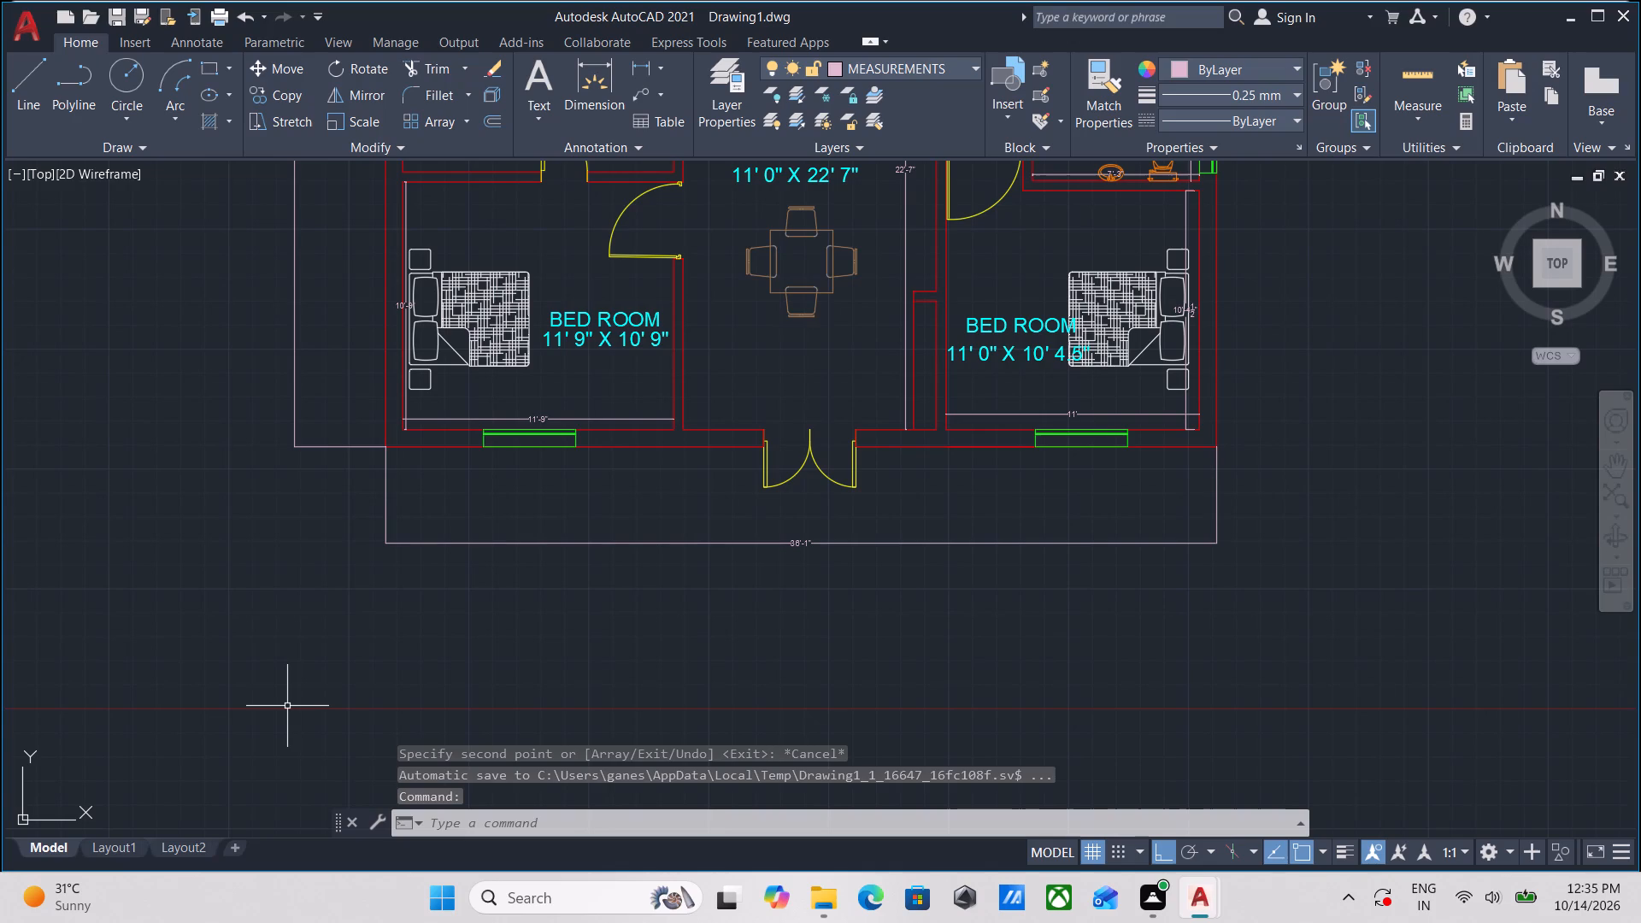
{"action": "scroll", "coordinate": [293, 703], "scroll_direction": "down", "scroll_amount": 1}
{"action": "scroll", "coordinate": [437, 731], "scroll_direction": "down", "scroll_amount": 1}
{"action": "middle_click_drag", "start_coordinate": [437, 731], "coordinate": [397, 738]}
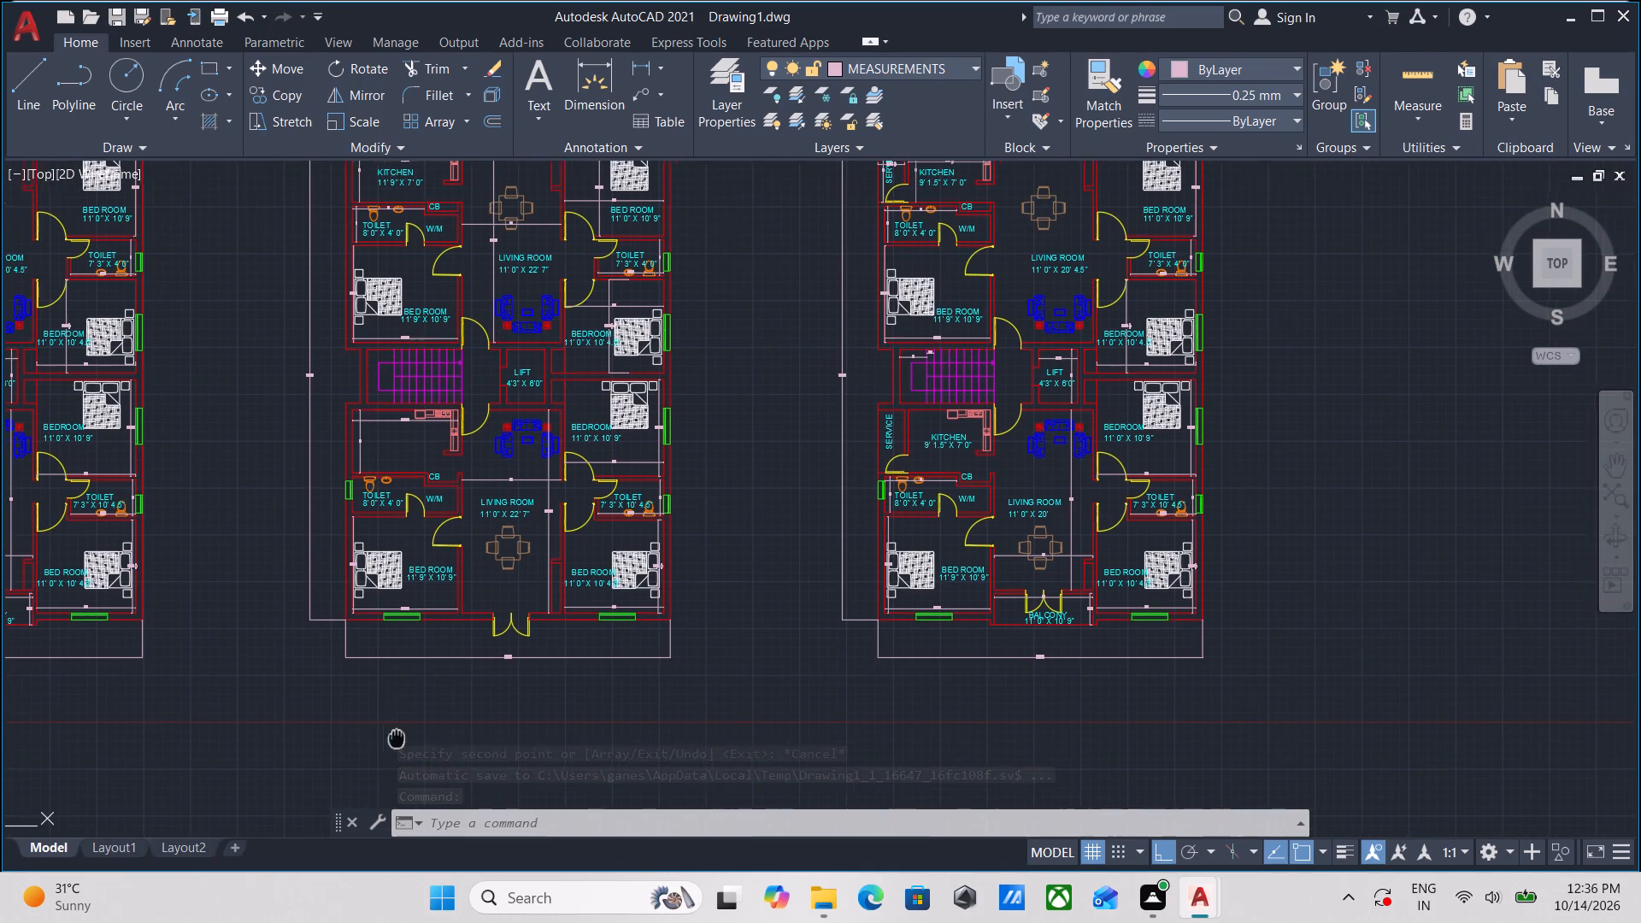
{"action": "scroll", "coordinate": [508, 585], "scroll_direction": "up", "scroll_amount": 2}
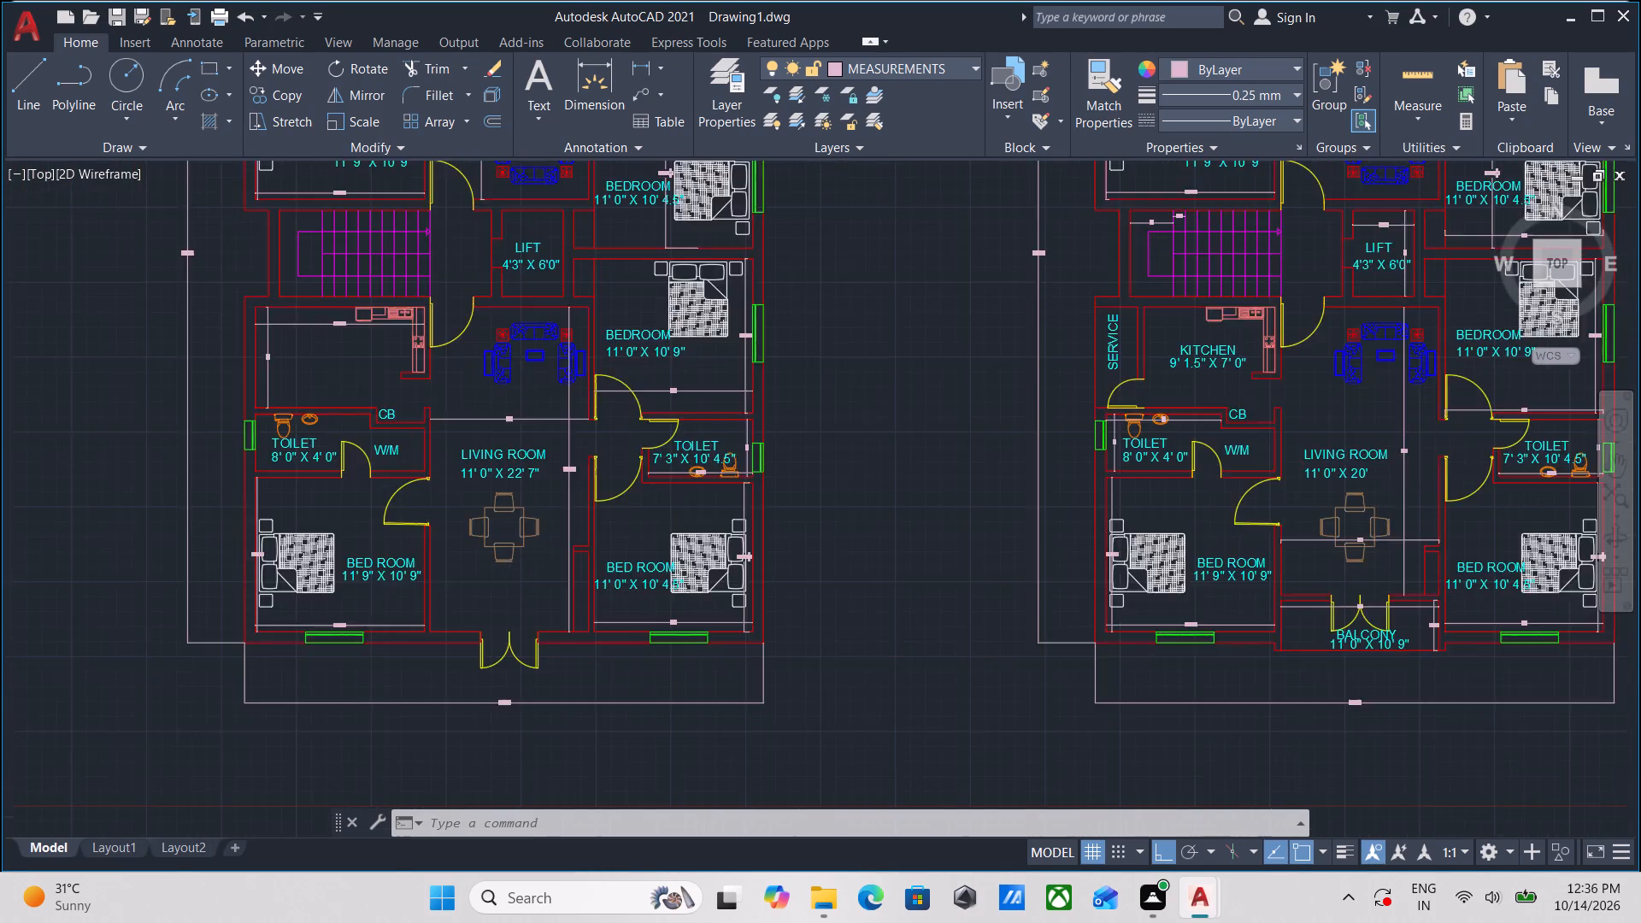
{"action": "scroll", "coordinate": [524, 597], "scroll_direction": "down", "scroll_amount": 1}
{"action": "middle_click_drag", "start_coordinate": [534, 597], "coordinate": [585, 589]}
{"action": "scroll", "coordinate": [539, 738], "scroll_direction": "down", "scroll_amount": 1}
{"action": "middle_click_drag", "start_coordinate": [545, 700], "coordinate": [639, 554]}
{"action": "scroll", "coordinate": [475, 651], "scroll_direction": "down", "scroll_amount": 1}
{"action": "middle_click", "coordinate": [475, 651]}
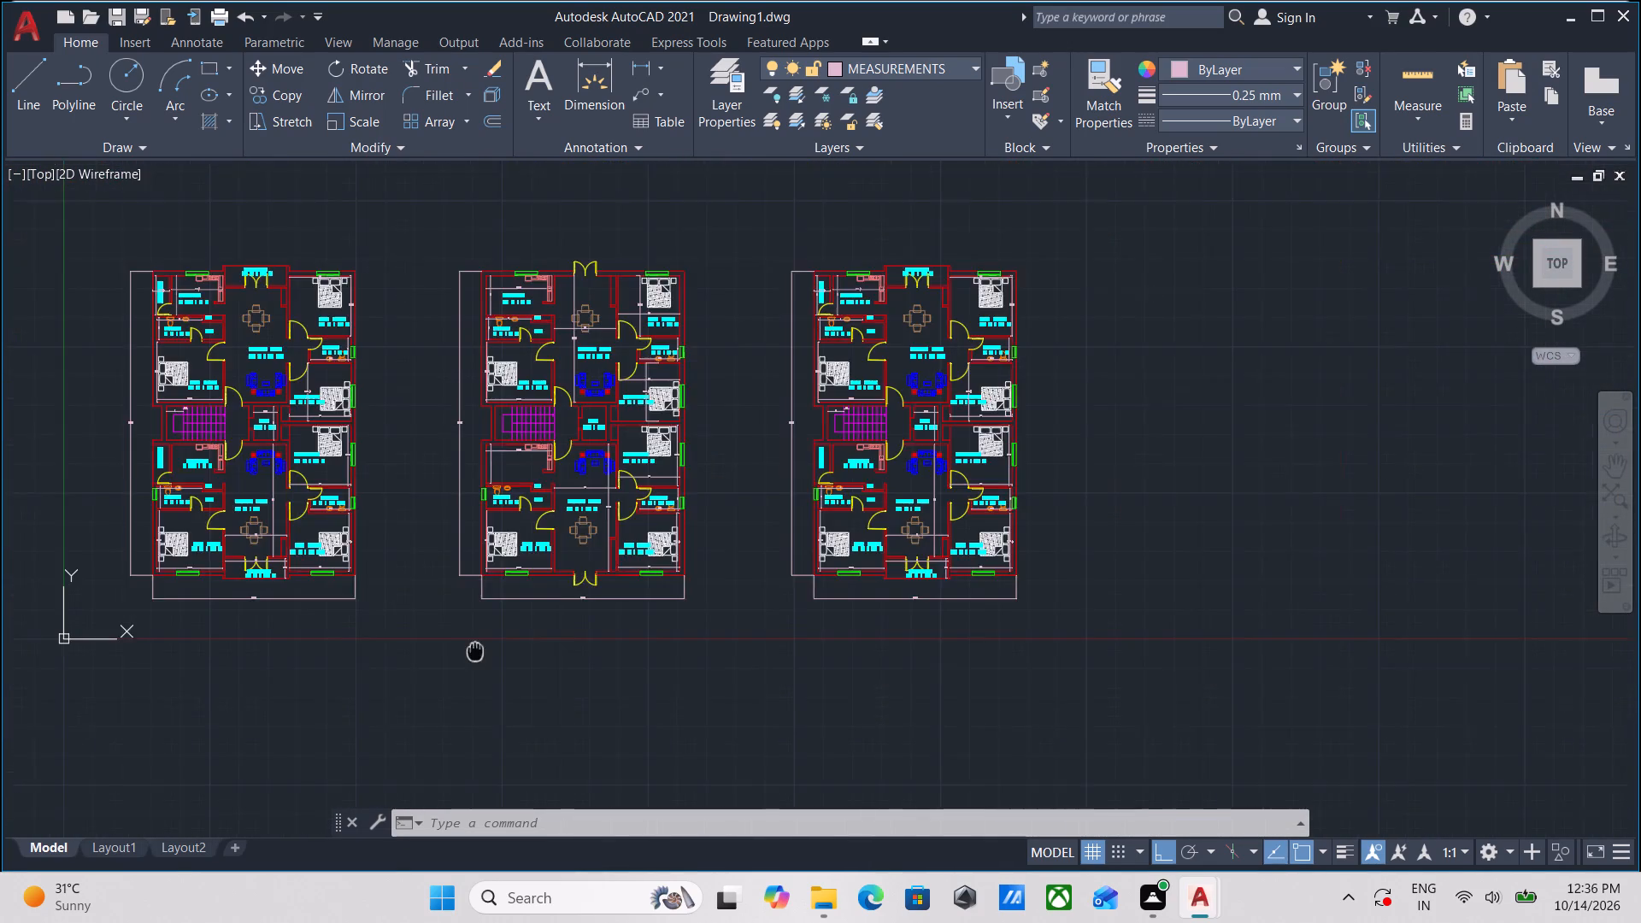
Add the single-line text GROUND FLOOR about 2' high and horizontal, centred roughly beneath the middle plan's overall width dimension.
{"action": "scroll", "coordinate": [509, 650], "scroll_direction": "up", "scroll_amount": 2}
{"action": "type", "text": "DT"}
{"action": "key", "text": "Return"}
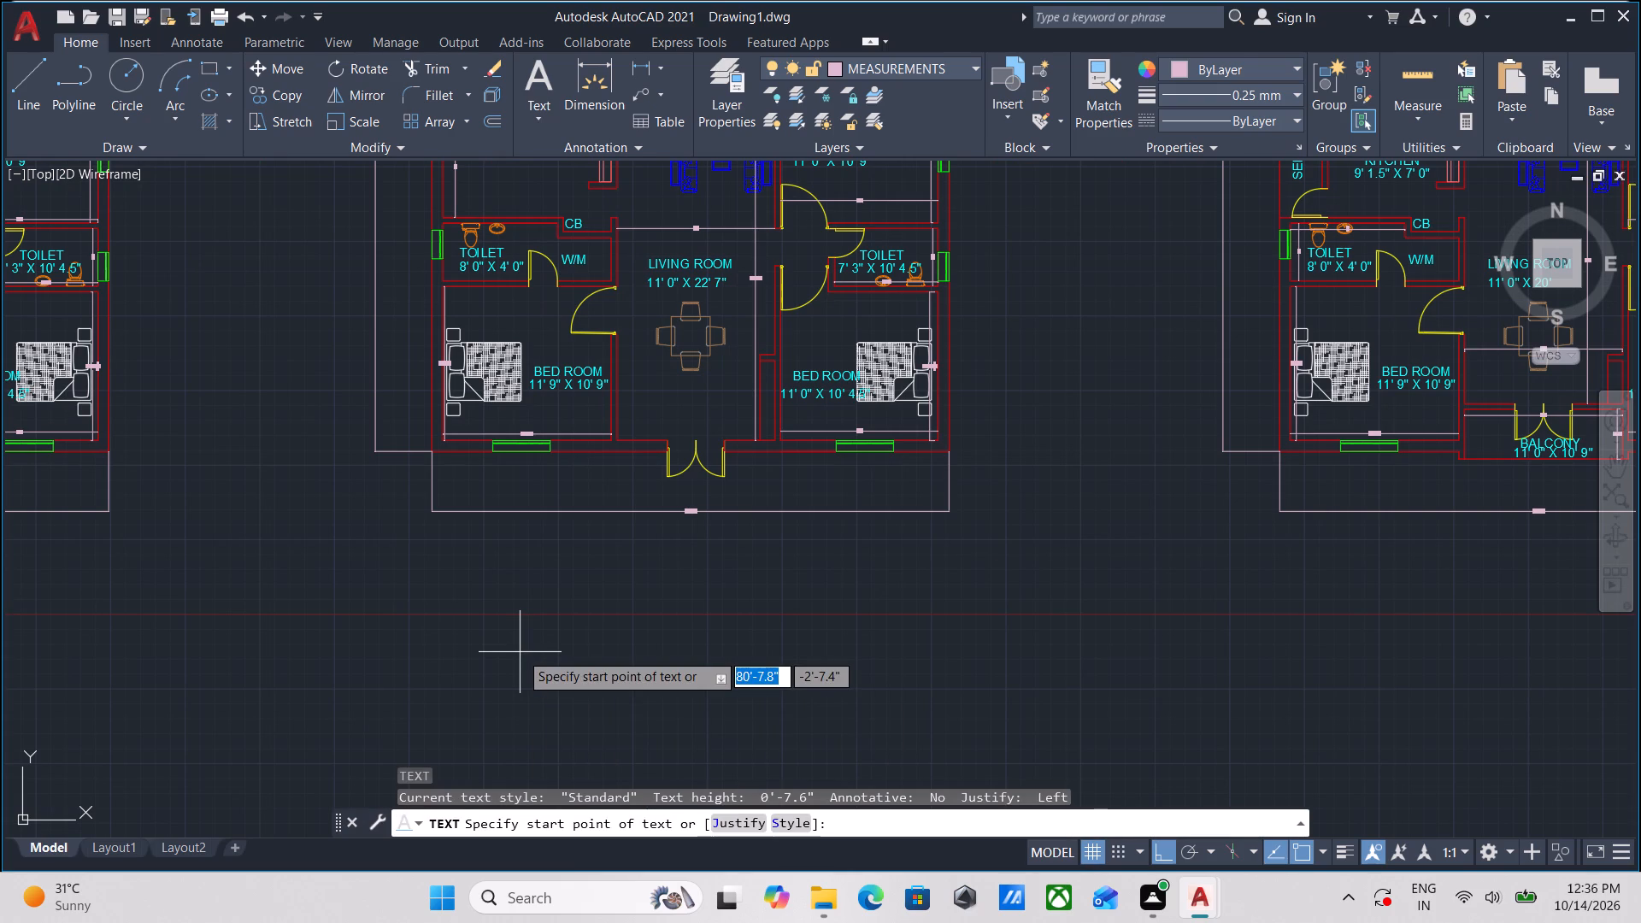
{"action": "scroll", "coordinate": [729, 623], "scroll_direction": "up", "scroll_amount": 1}
{"action": "middle_click_drag", "start_coordinate": [484, 607], "coordinate": [535, 660]}
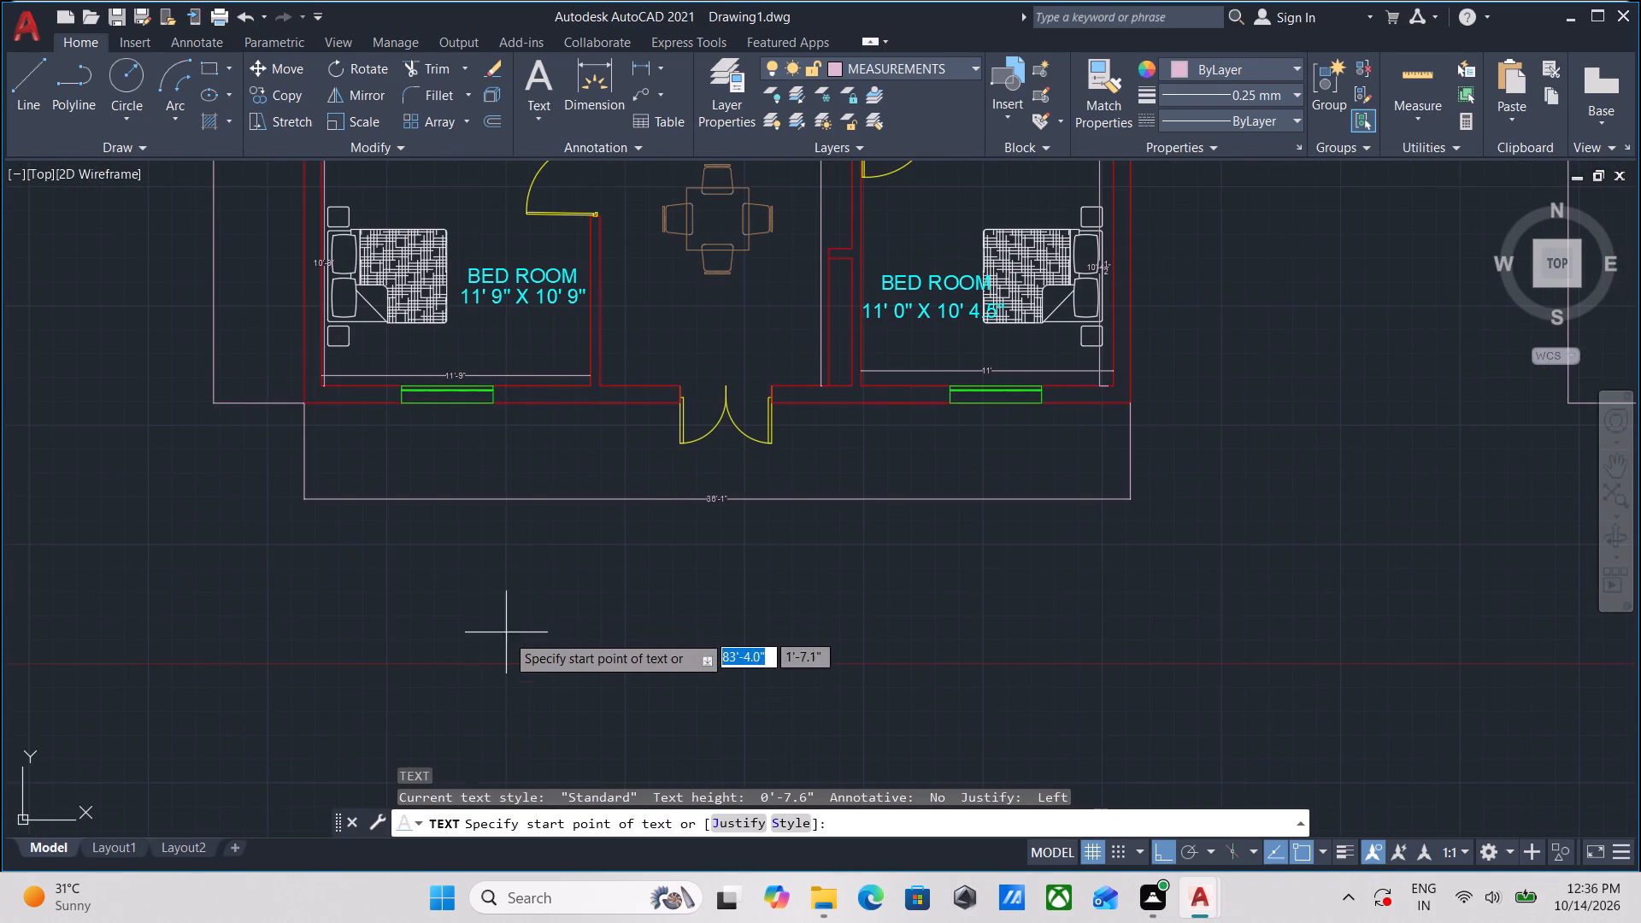
{"action": "left_click", "coordinate": [511, 672]}
{"action": "scroll", "coordinate": [508, 607], "scroll_direction": "up", "scroll_amount": 1}
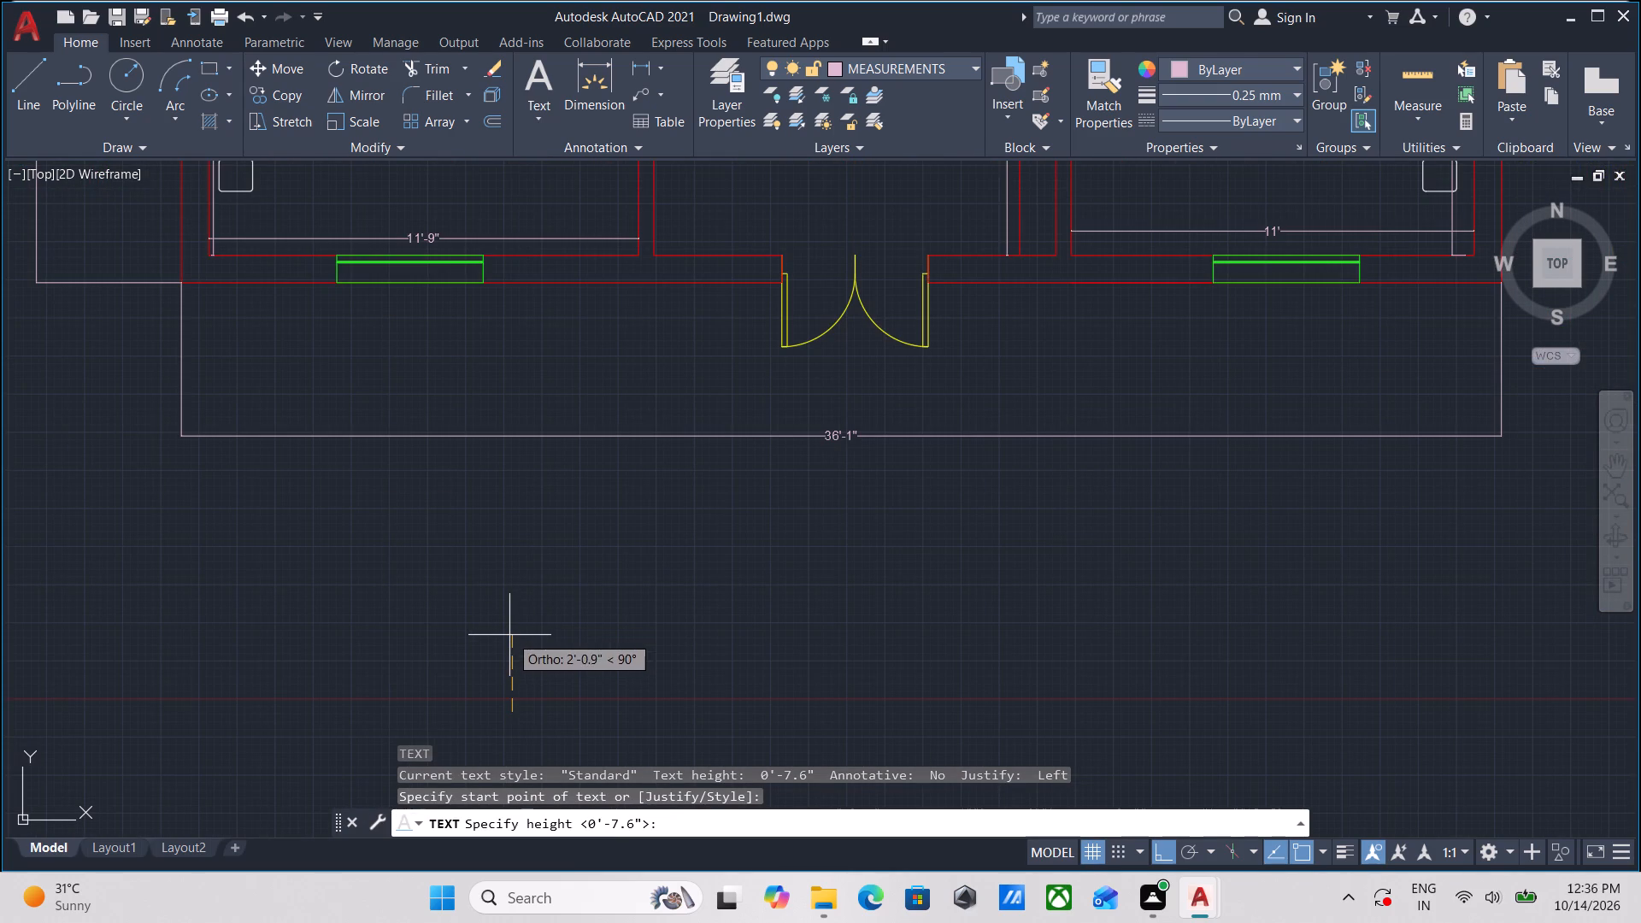
{"action": "left_click", "coordinate": [509, 635]}
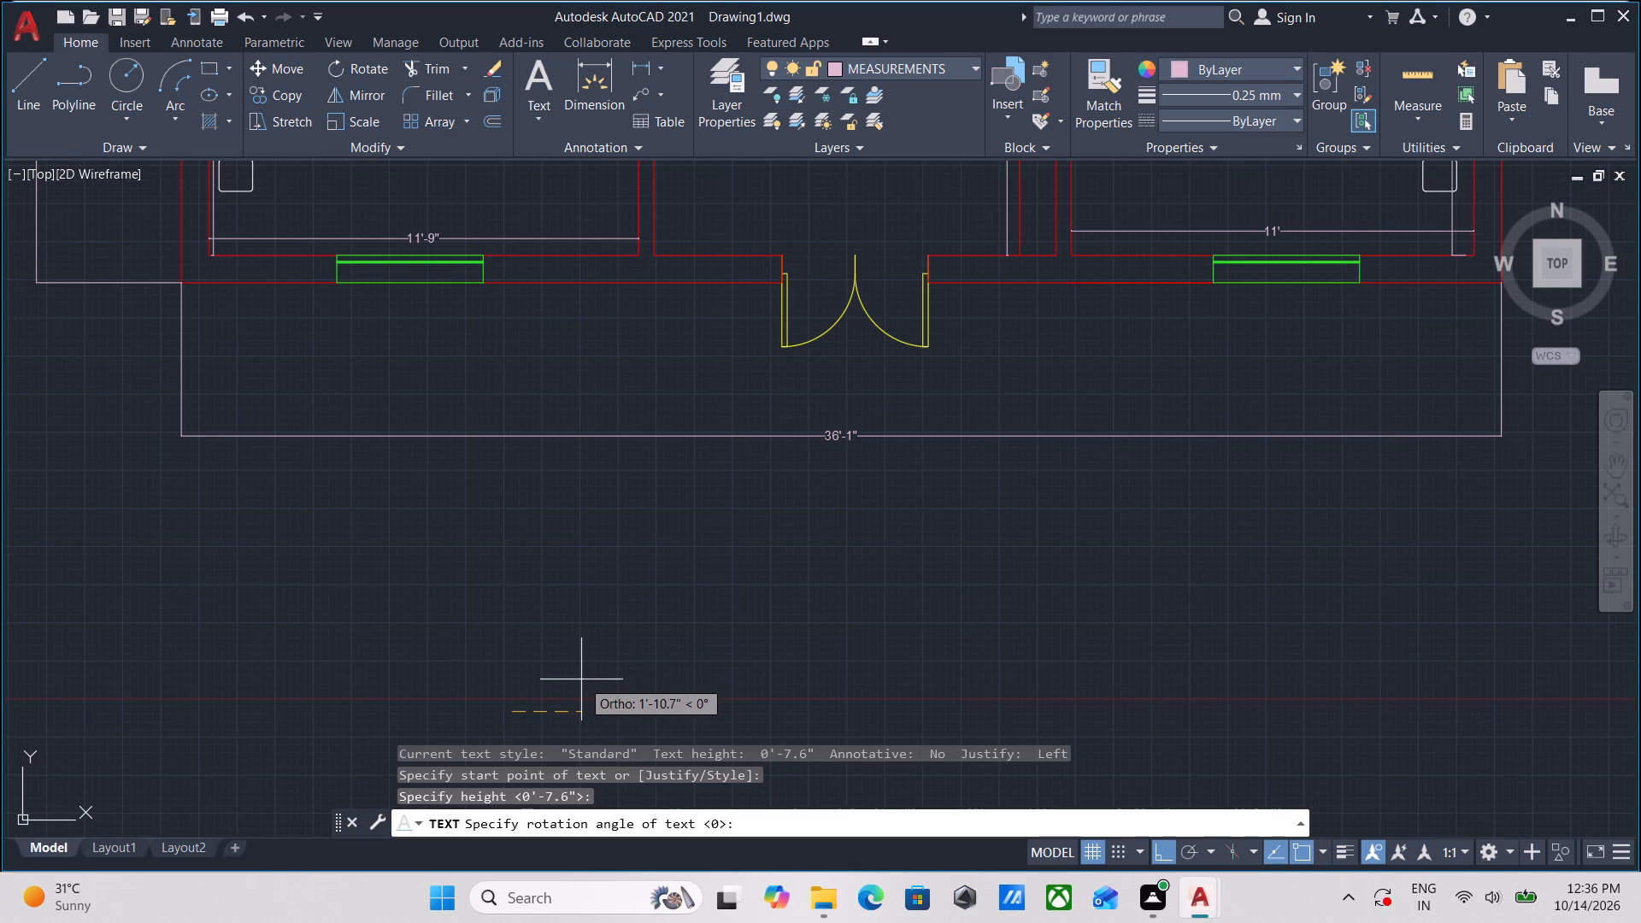
{"action": "left_click", "coordinate": [585, 679]}
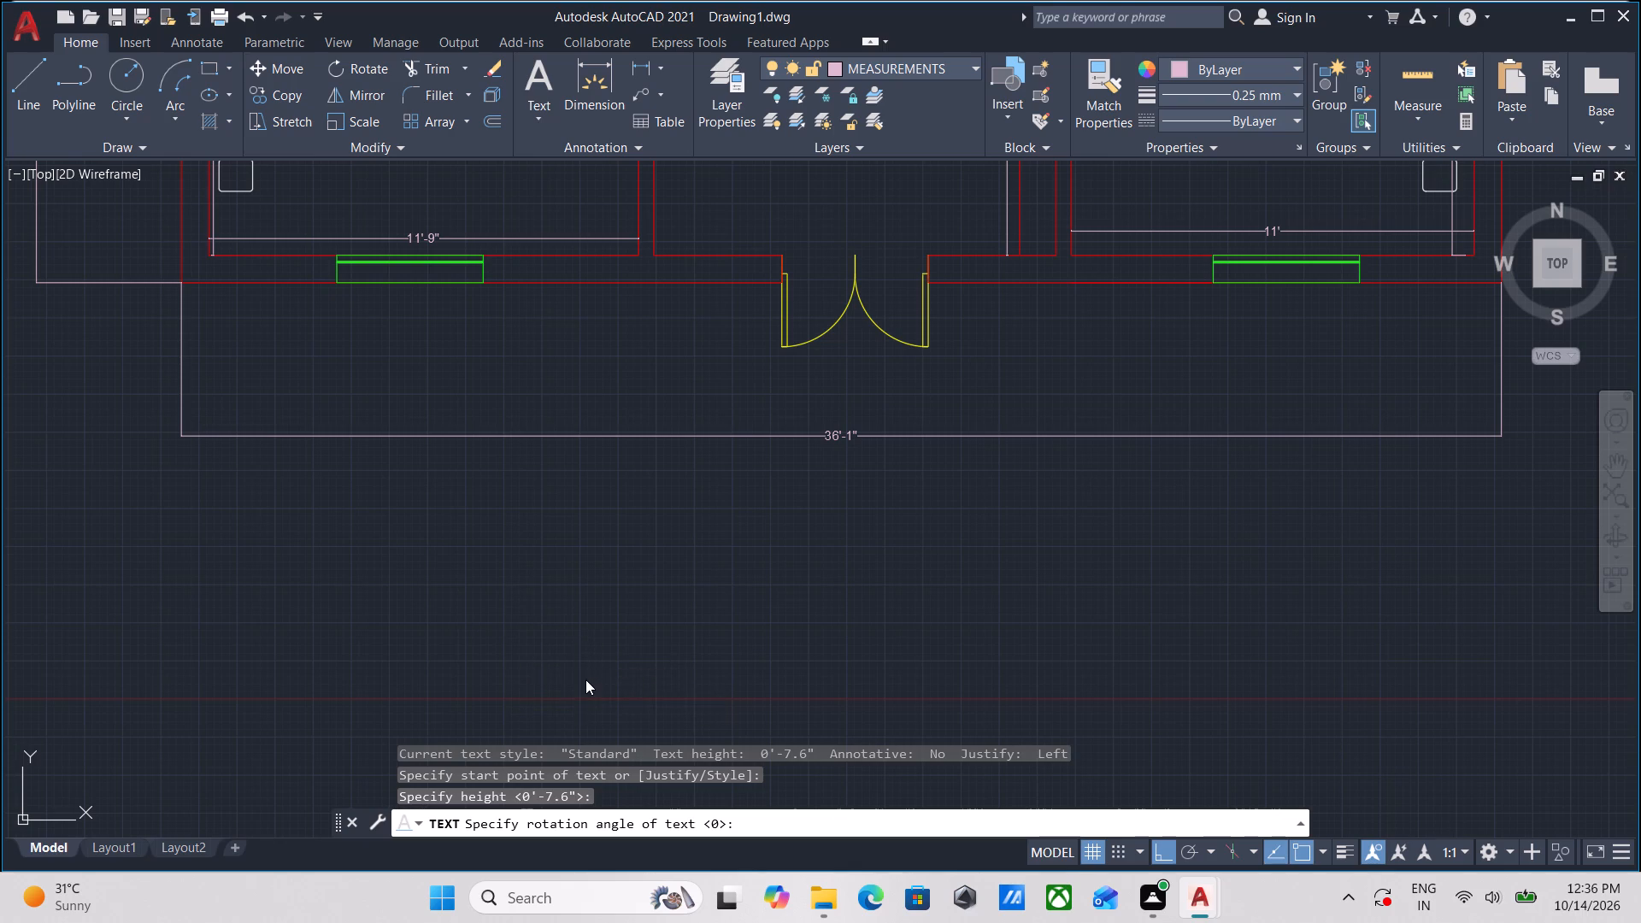
{"action": "scroll", "coordinate": [585, 679], "scroll_direction": "down", "scroll_amount": 3}
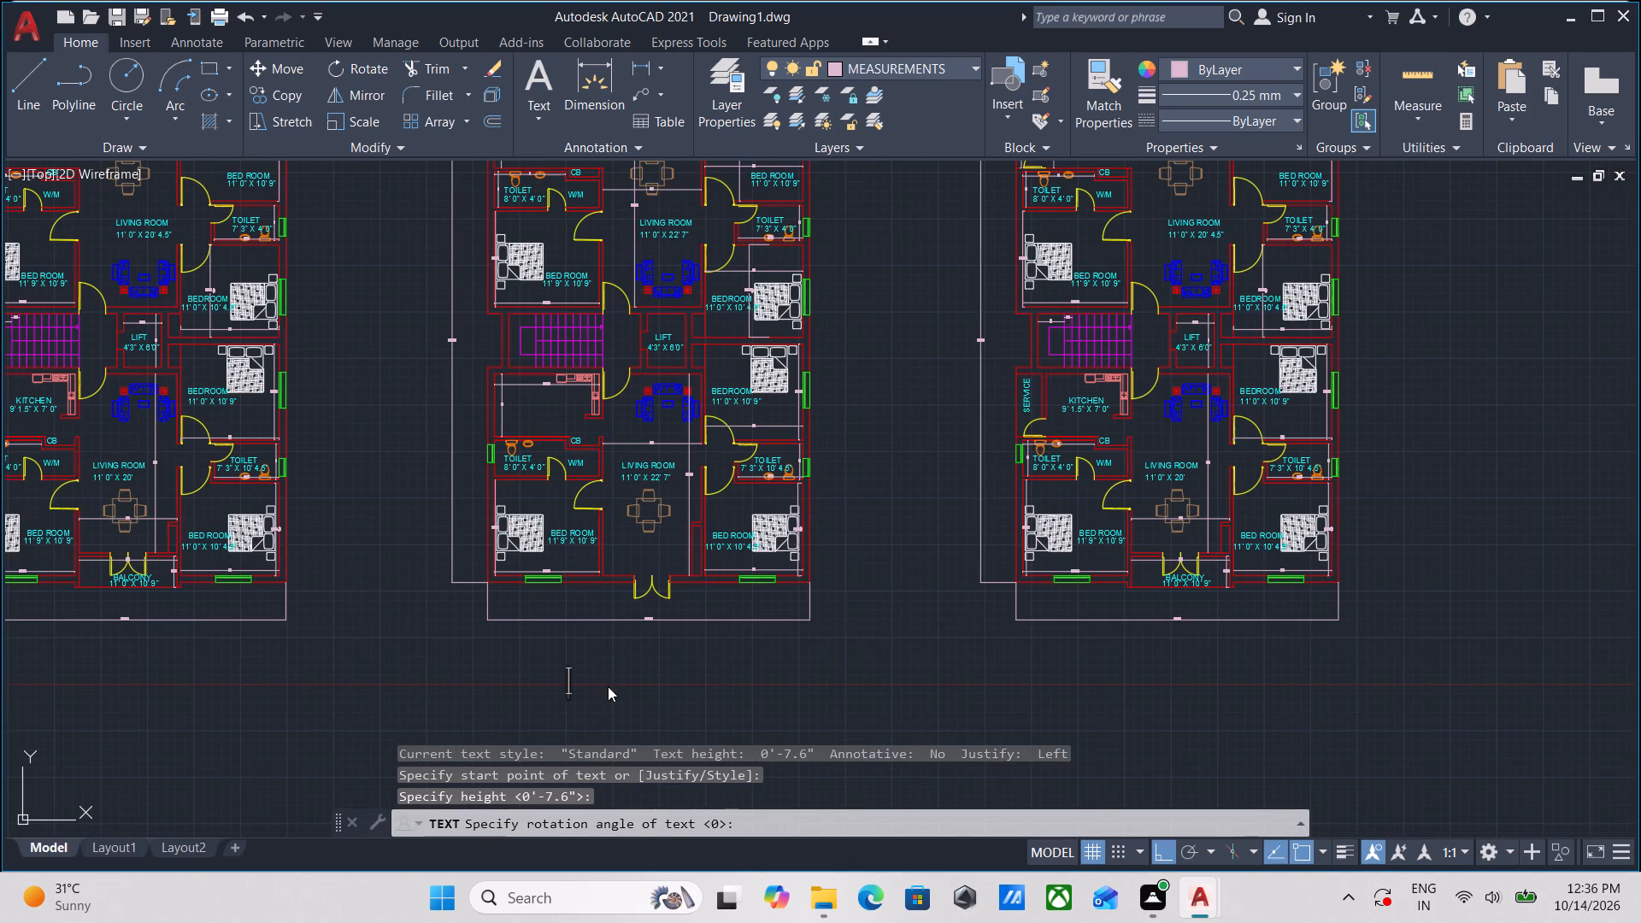
{"action": "type", "text": "GR"}
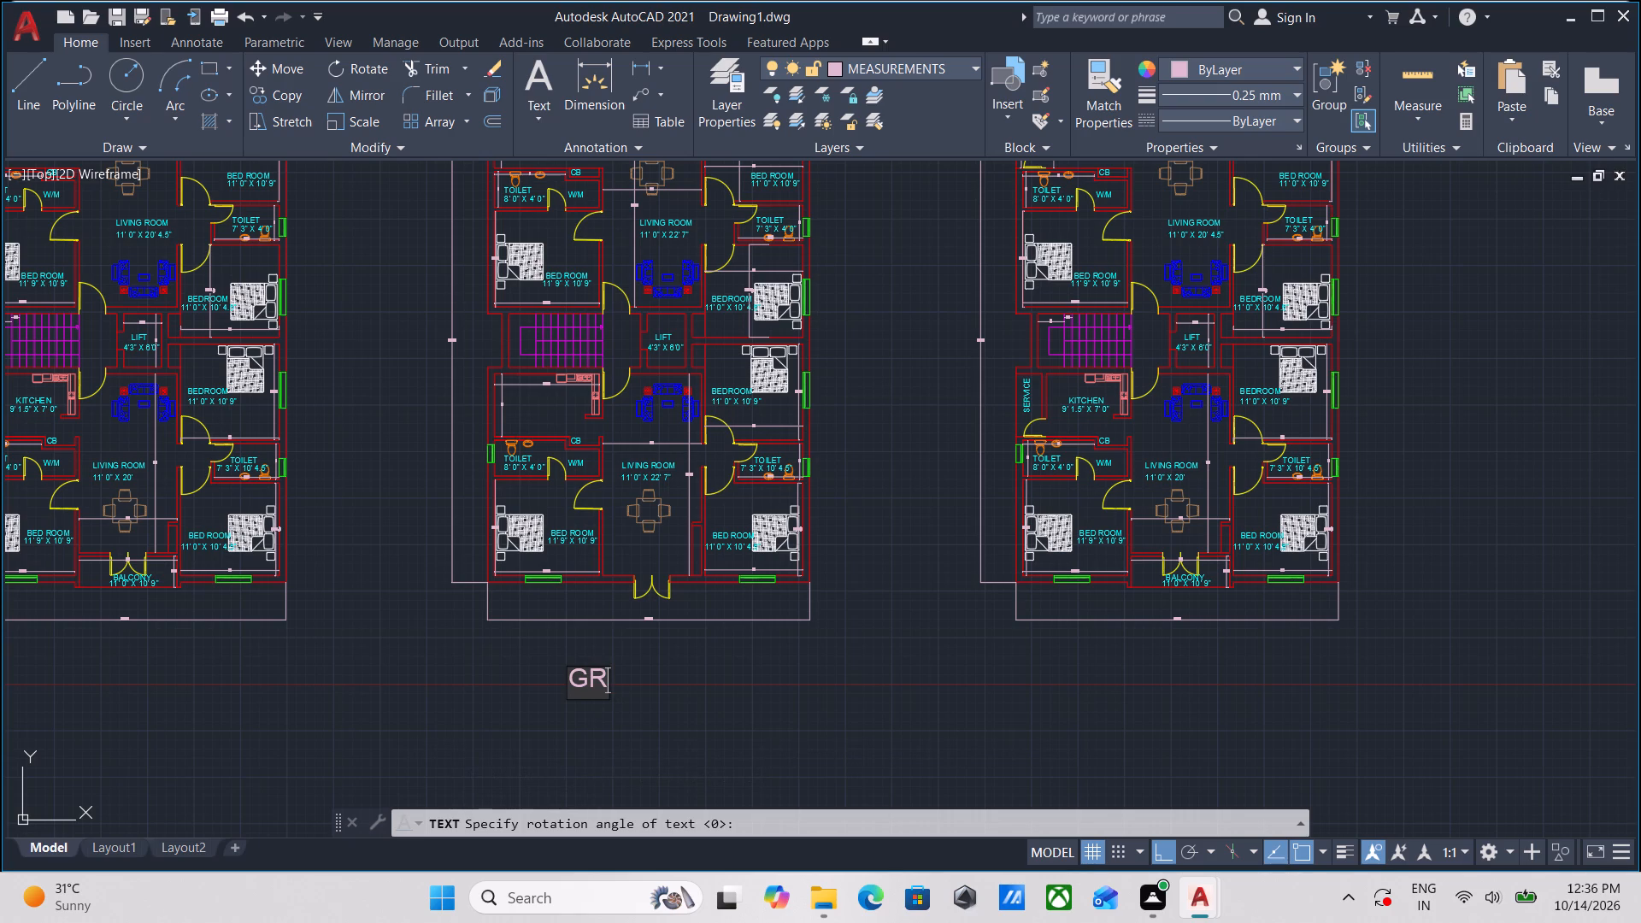
{"action": "type", "text": "OUND"}
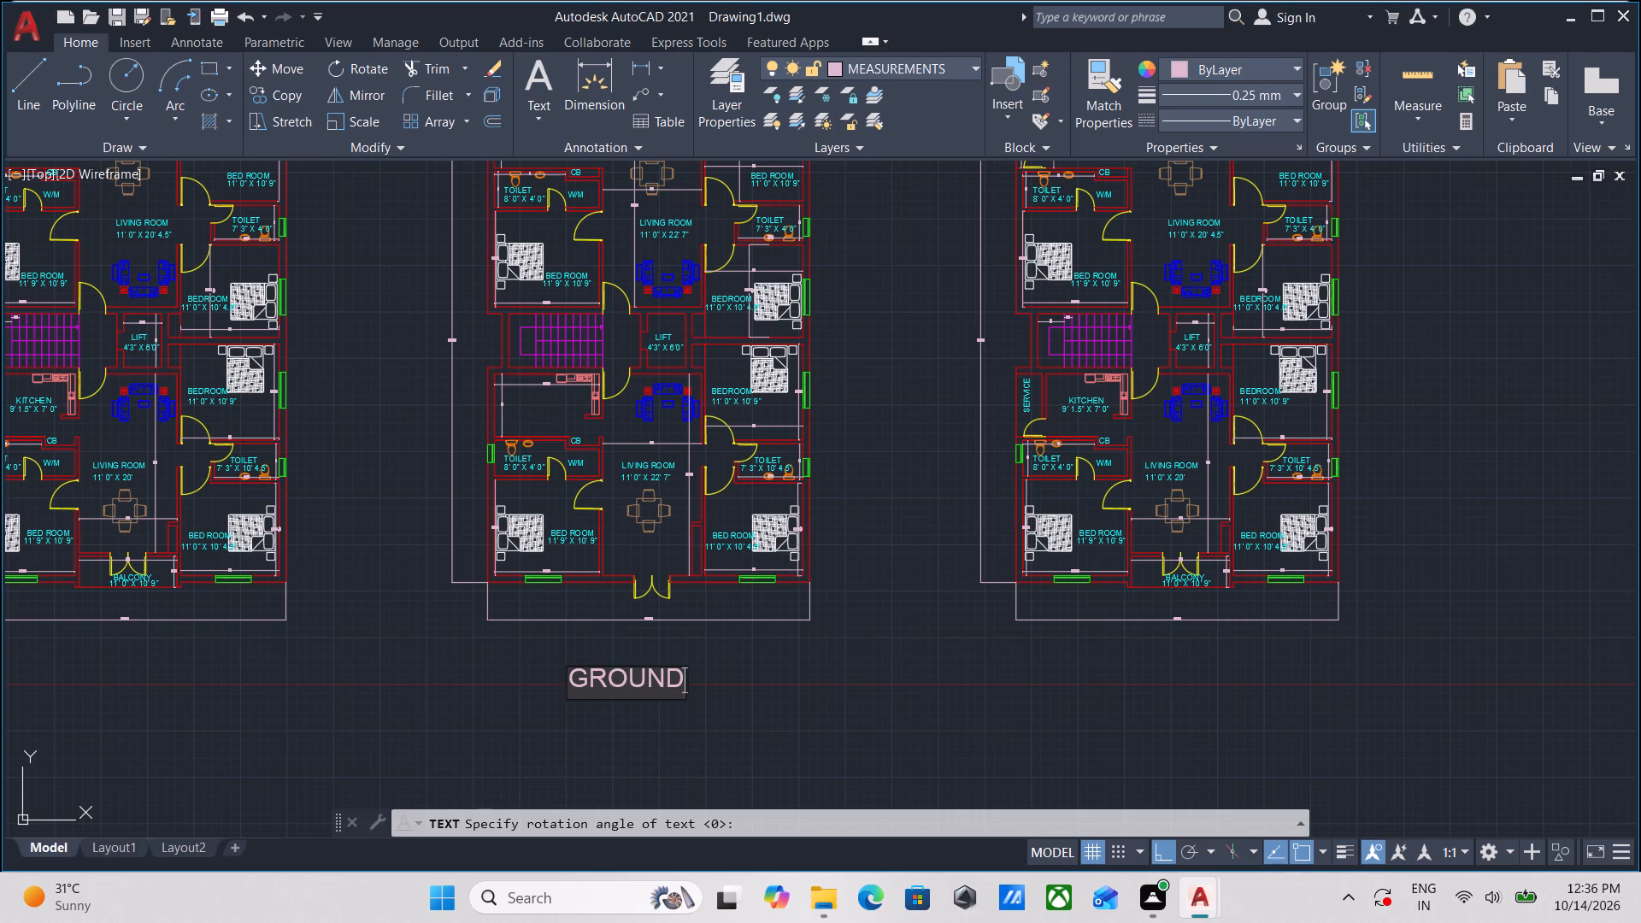
{"action": "key", "text": "space"}
{"action": "type", "text": "FLOOR"}
{"action": "key", "text": "Return"}
{"action": "key", "text": "Return"}
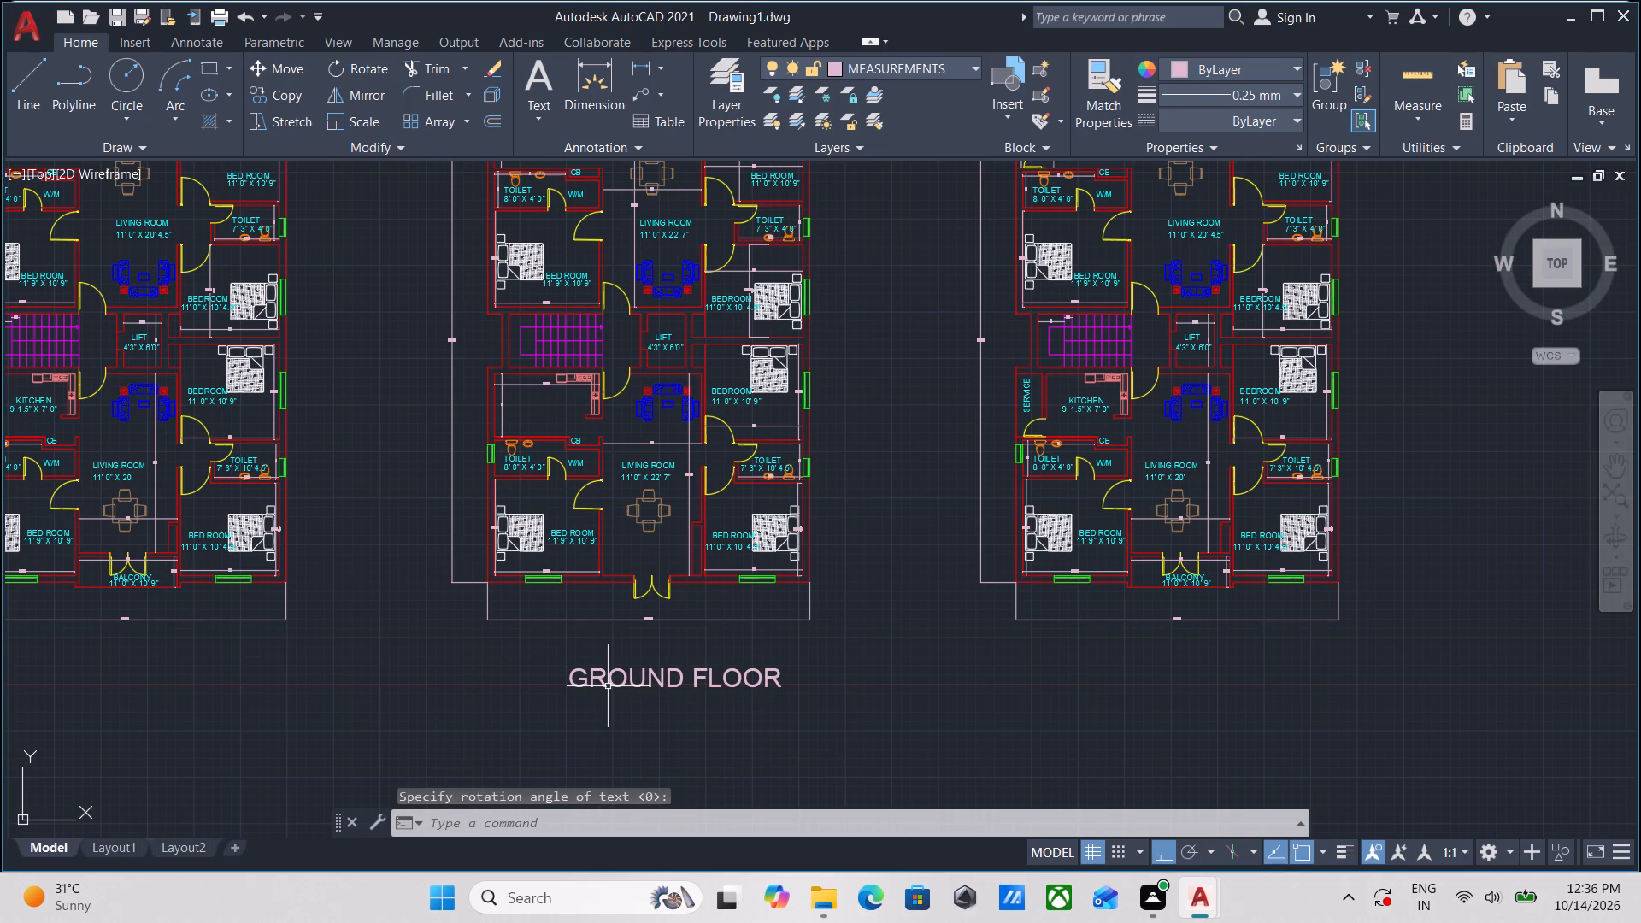
Move the GROUND FLOOR title text to layer 0.
{"action": "scroll", "coordinate": [608, 686], "scroll_direction": "up", "scroll_amount": 2}
{"action": "left_click_drag", "start_coordinate": [760, 723], "coordinate": [755, 712]}
{"action": "left_click", "coordinate": [614, 626]}
{"action": "middle_click_drag", "start_coordinate": [673, 697], "coordinate": [664, 676]}
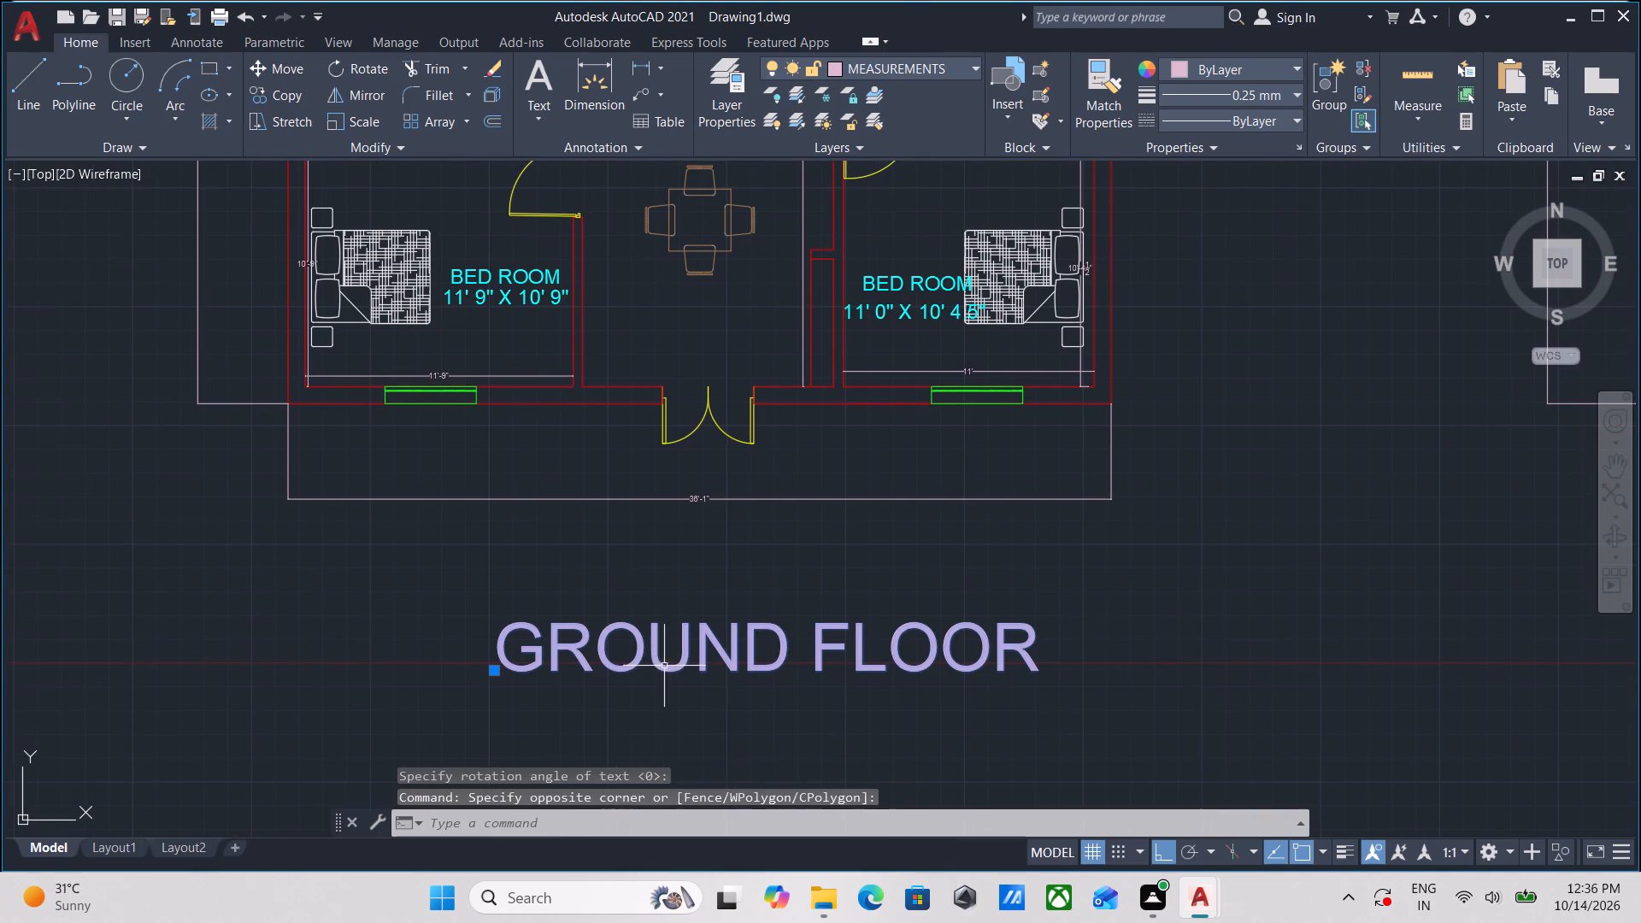
{"action": "left_click", "coordinate": [961, 63]}
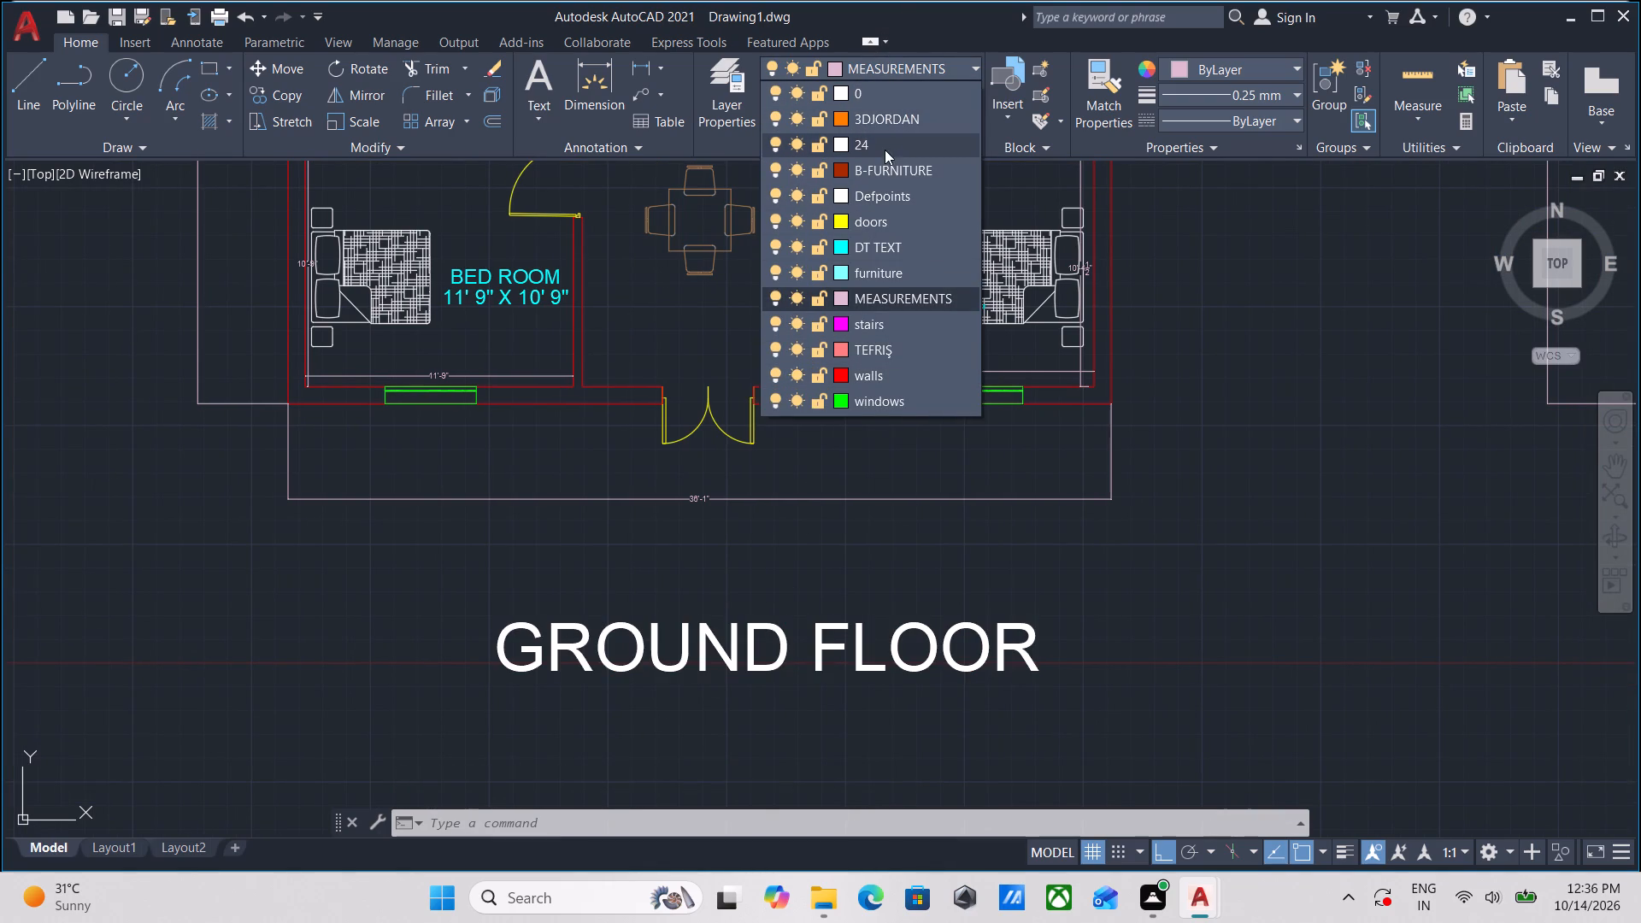
{"action": "scroll", "coordinate": [885, 144], "scroll_direction": "up", "scroll_amount": 2}
{"action": "left_click", "coordinate": [882, 89]}
{"action": "scroll", "coordinate": [1123, 751], "scroll_direction": "down", "scroll_amount": 1}
{"action": "middle_click_drag", "start_coordinate": [1111, 738], "coordinate": [949, 734]}
{"action": "scroll", "coordinate": [1020, 667], "scroll_direction": "down", "scroll_amount": 1}
{"action": "key", "text": "Escape"}
Copy the GROUND FLOOR title horizontally from its insertion point to beneath the right plan's overall width dimension.
{"action": "left_click", "coordinate": [947, 732]}
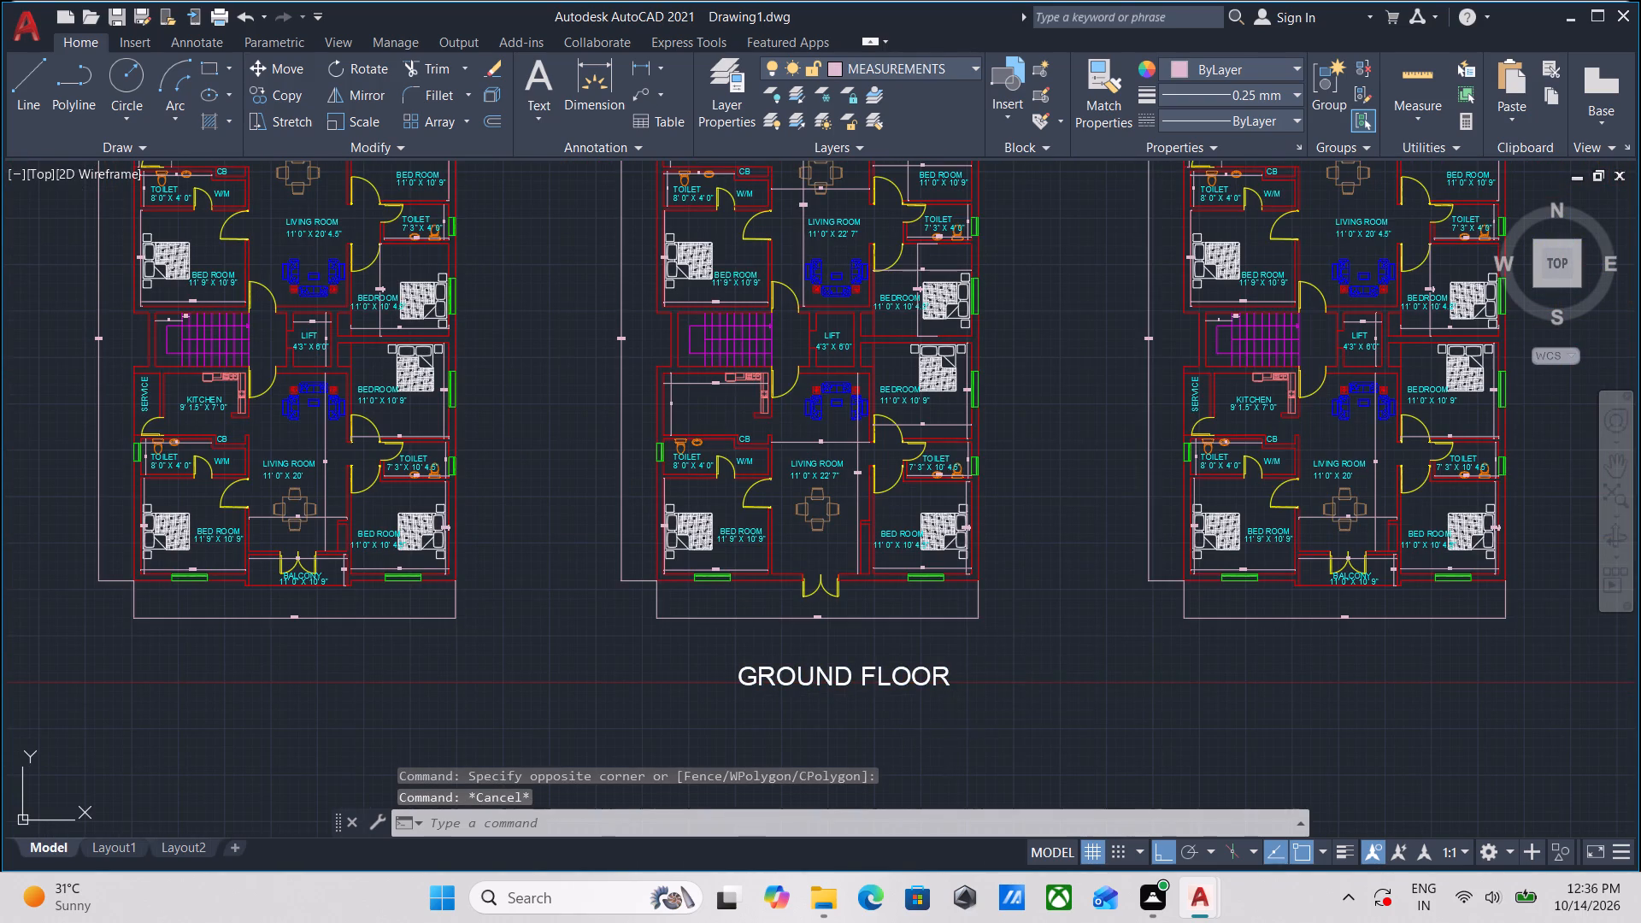
{"action": "left_click", "coordinate": [838, 620]}
{"action": "middle_click_drag", "start_coordinate": [881, 645], "coordinate": [765, 577]}
{"action": "key", "text": "c"}
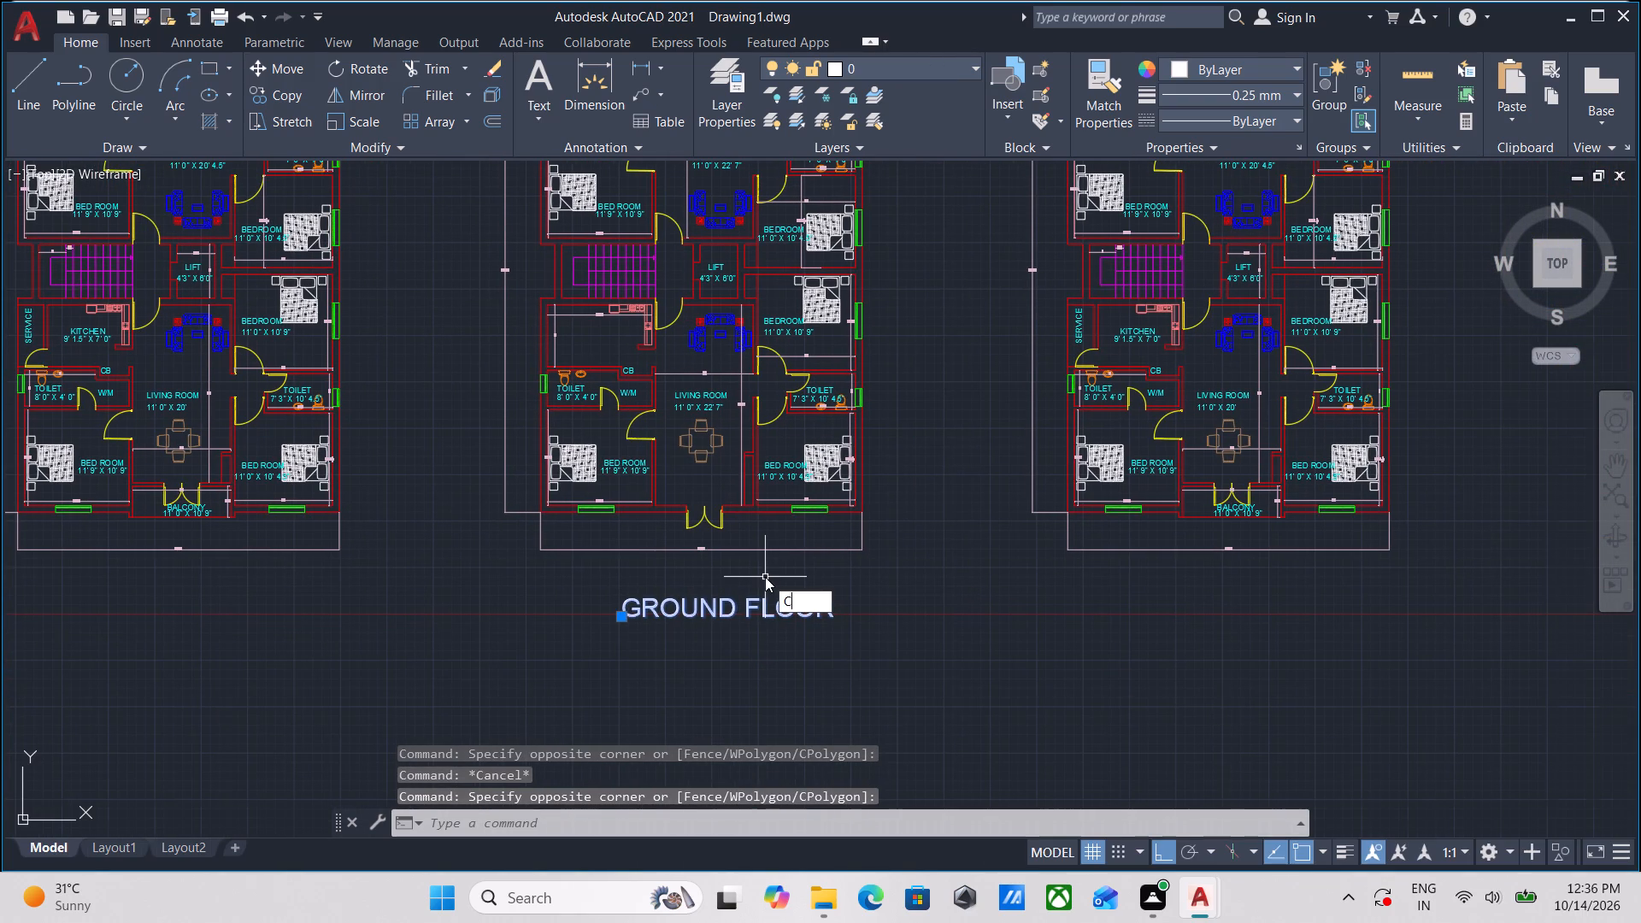
{"action": "key", "text": "o"}
{"action": "key", "text": "Return"}
{"action": "scroll", "coordinate": [672, 653], "scroll_direction": "up", "scroll_amount": 2}
{"action": "left_click", "coordinate": [550, 550]}
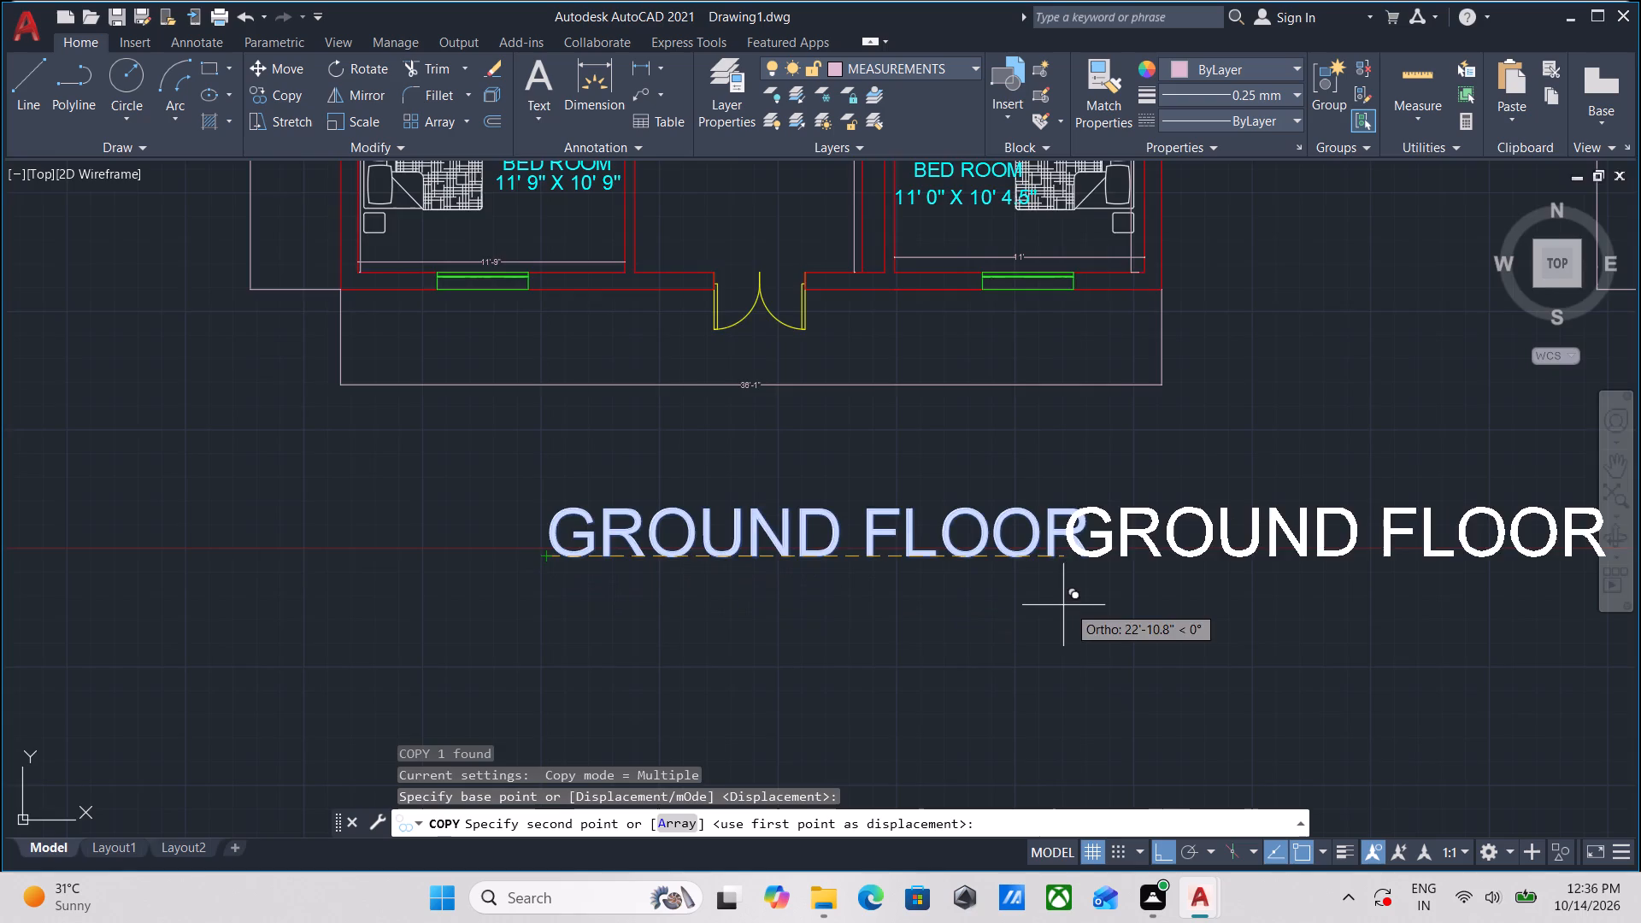
{"action": "middle_click_drag", "start_coordinate": [1065, 606], "coordinate": [249, 608]}
{"action": "left_click", "coordinate": [997, 579]}
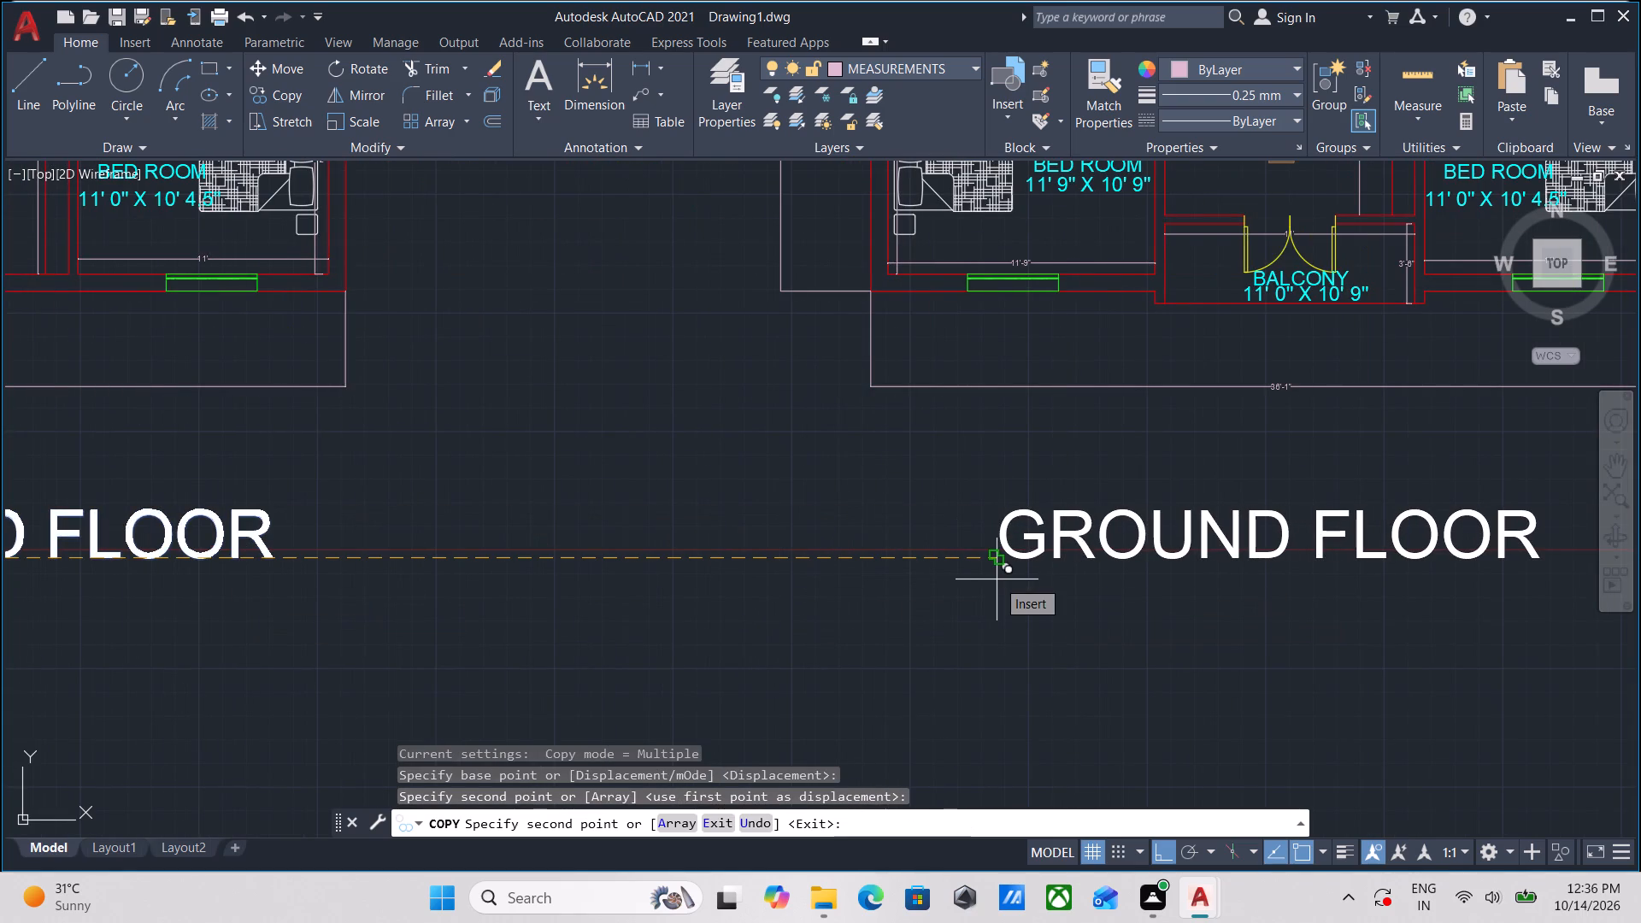
{"action": "key", "text": "Escape"}
Change the copied title beneath the right plan to read 1,2,3,4 FLOORS.
{"action": "double_click", "coordinate": [1003, 527]}
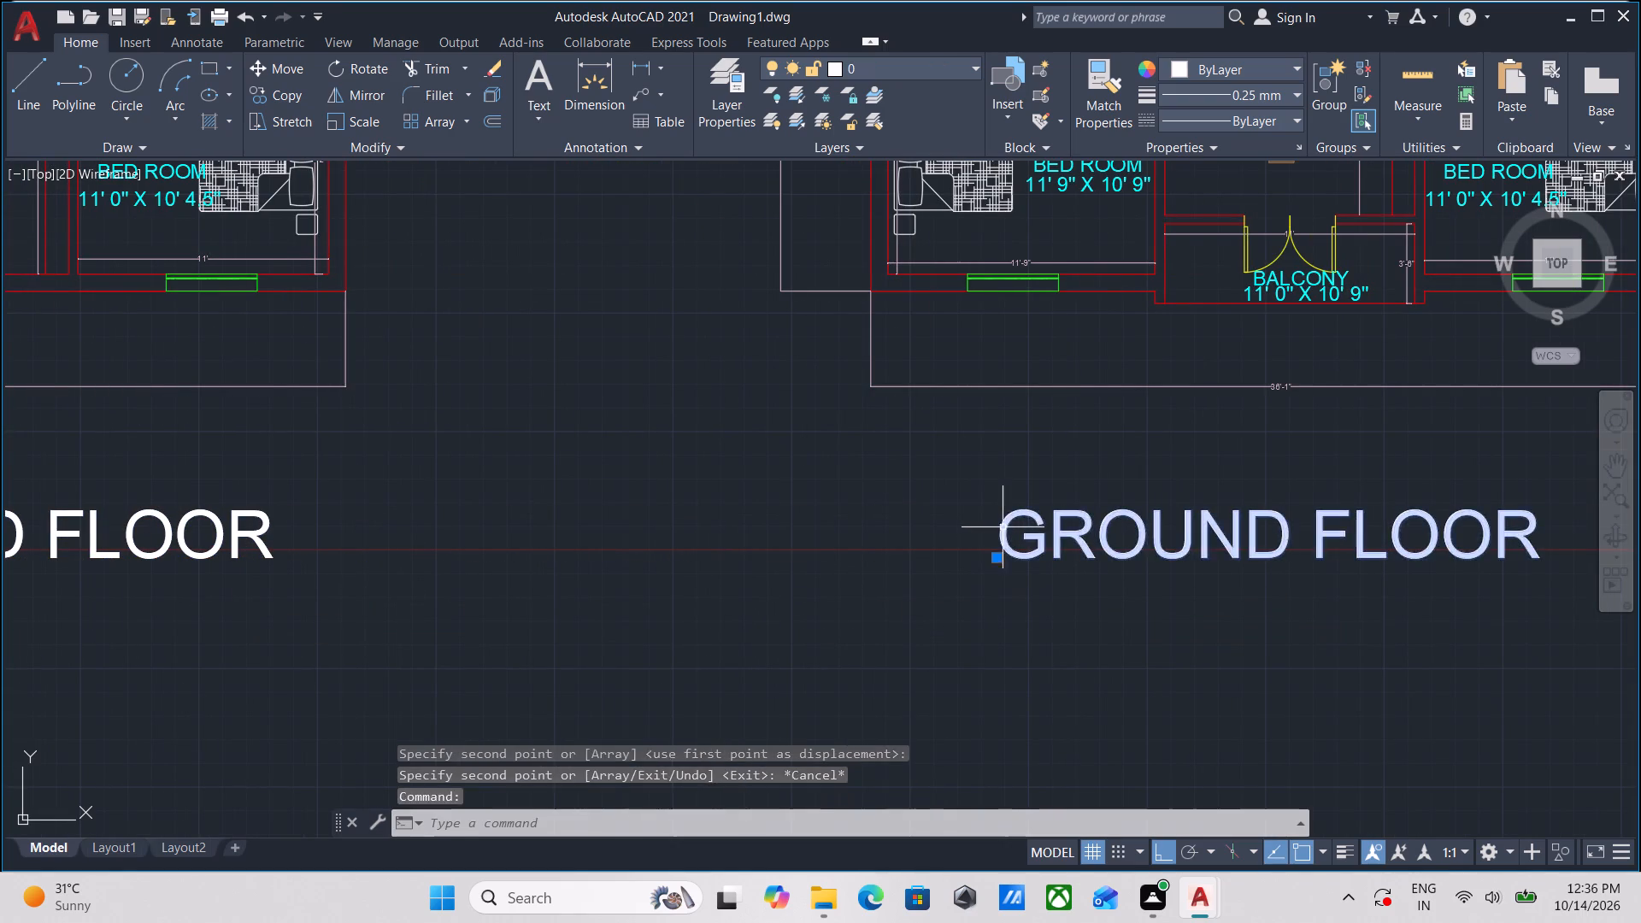
{"action": "key", "text": "1"}
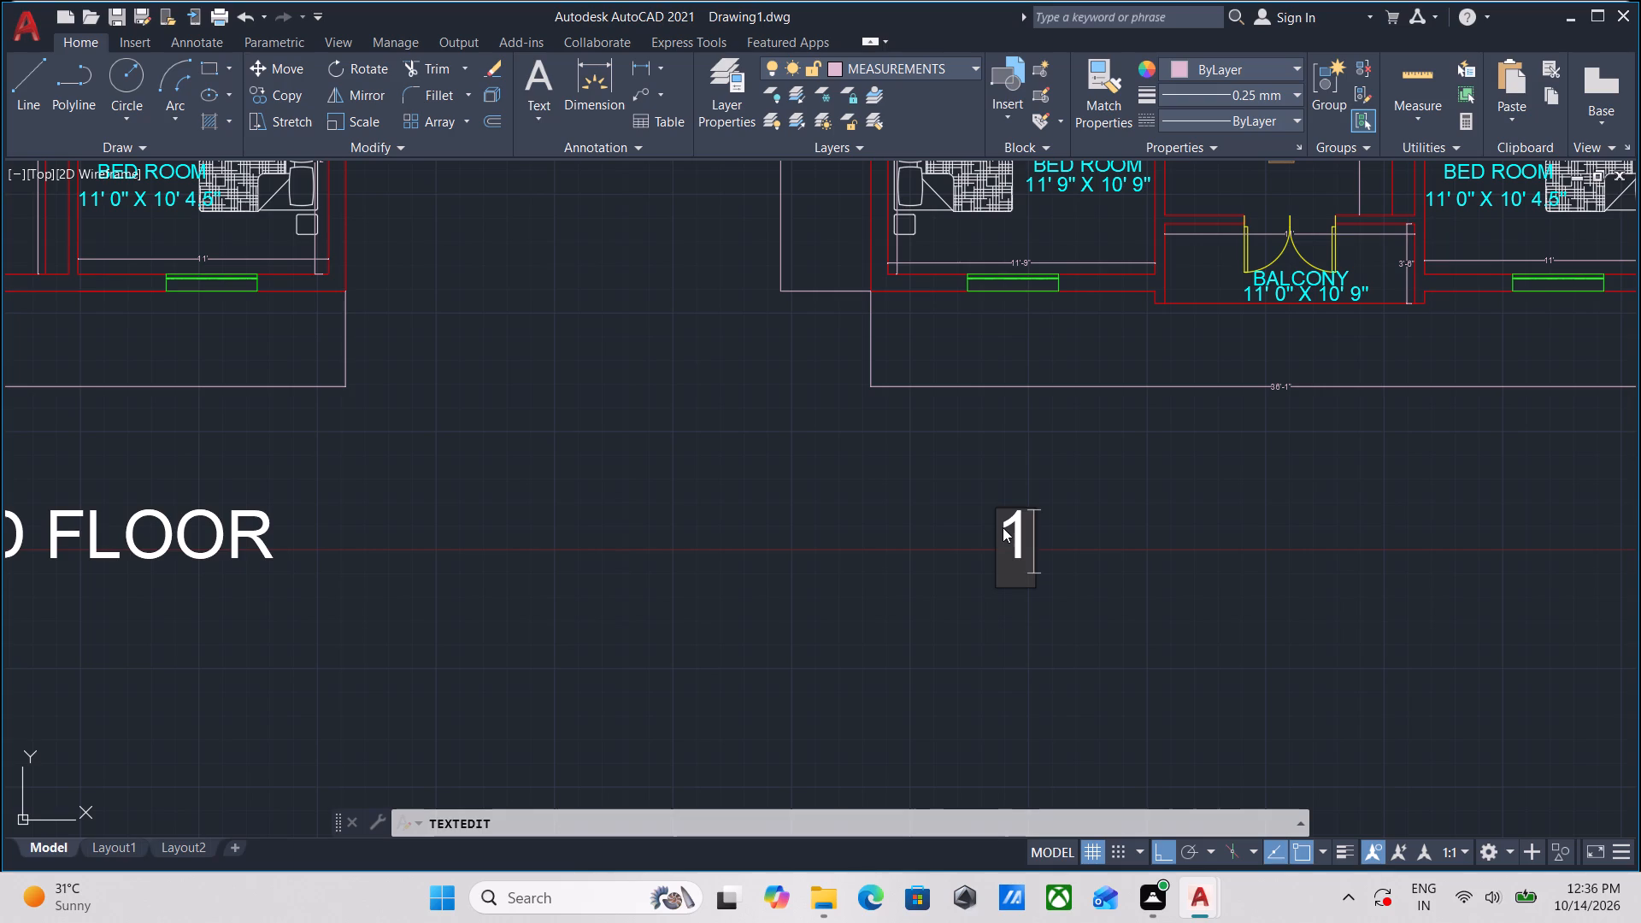
{"action": "type", "text": ","}
{"action": "key", "text": "space"}
{"action": "key", "text": "BackSpace"}
{"action": "key", "text": "3"}
{"action": "key", "text": "BackSpace"}
{"action": "key", "text": "2"}
{"action": "key", "text": "comma"}
{"action": "key", "text": "space"}
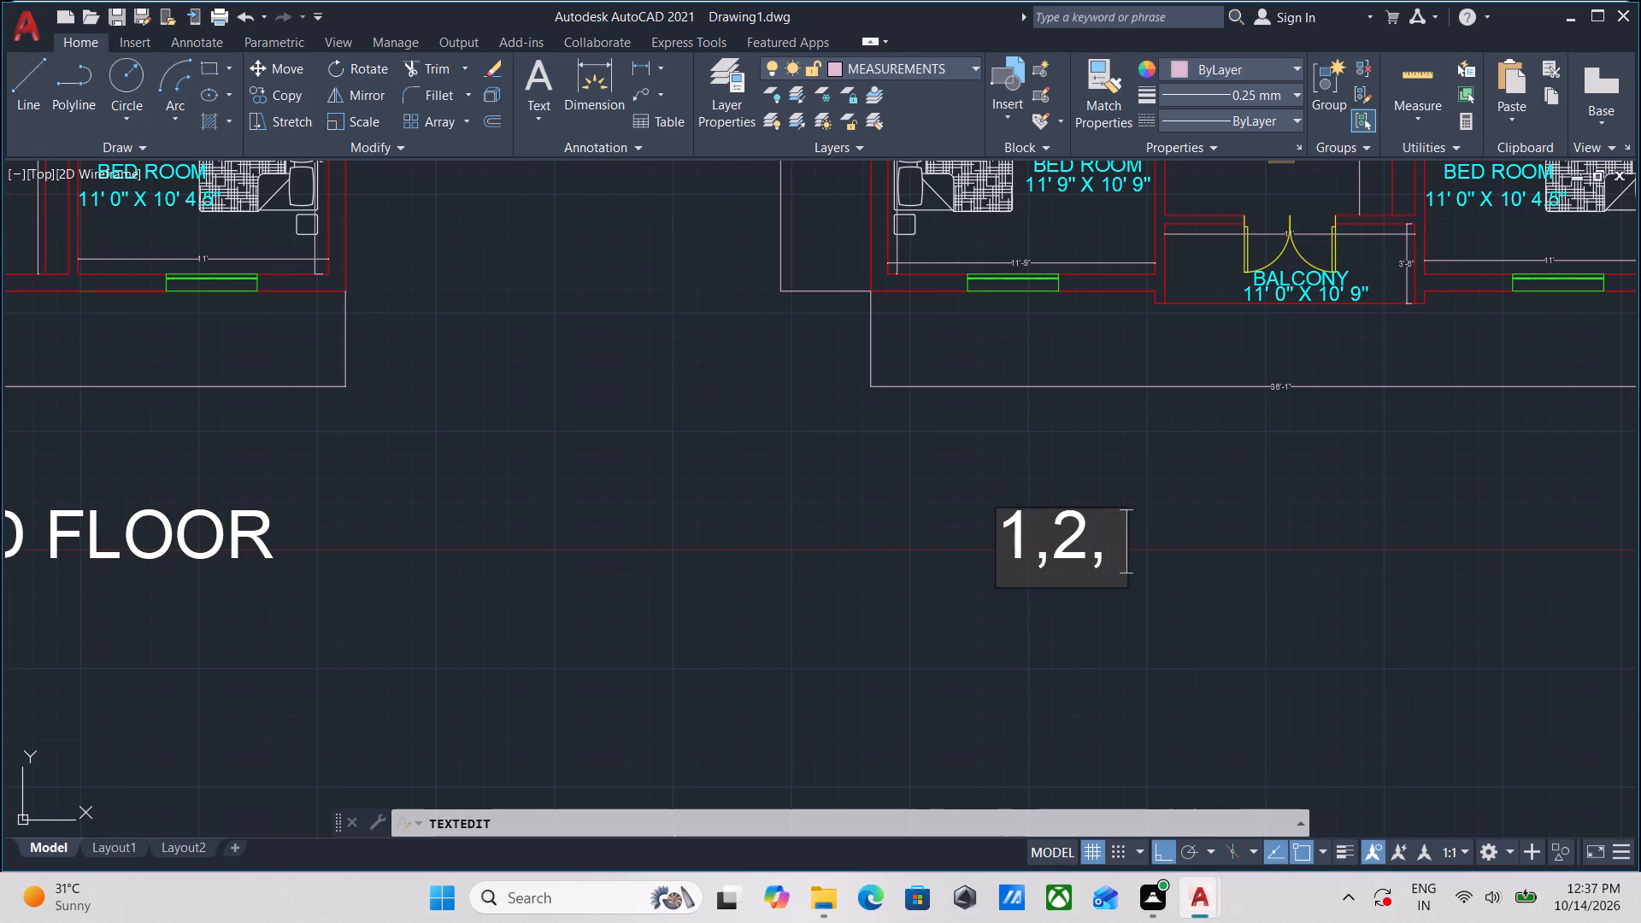
{"action": "key", "text": "3"}
{"action": "key", "text": "BackSpace"}
{"action": "key", "text": "BackSpace"}
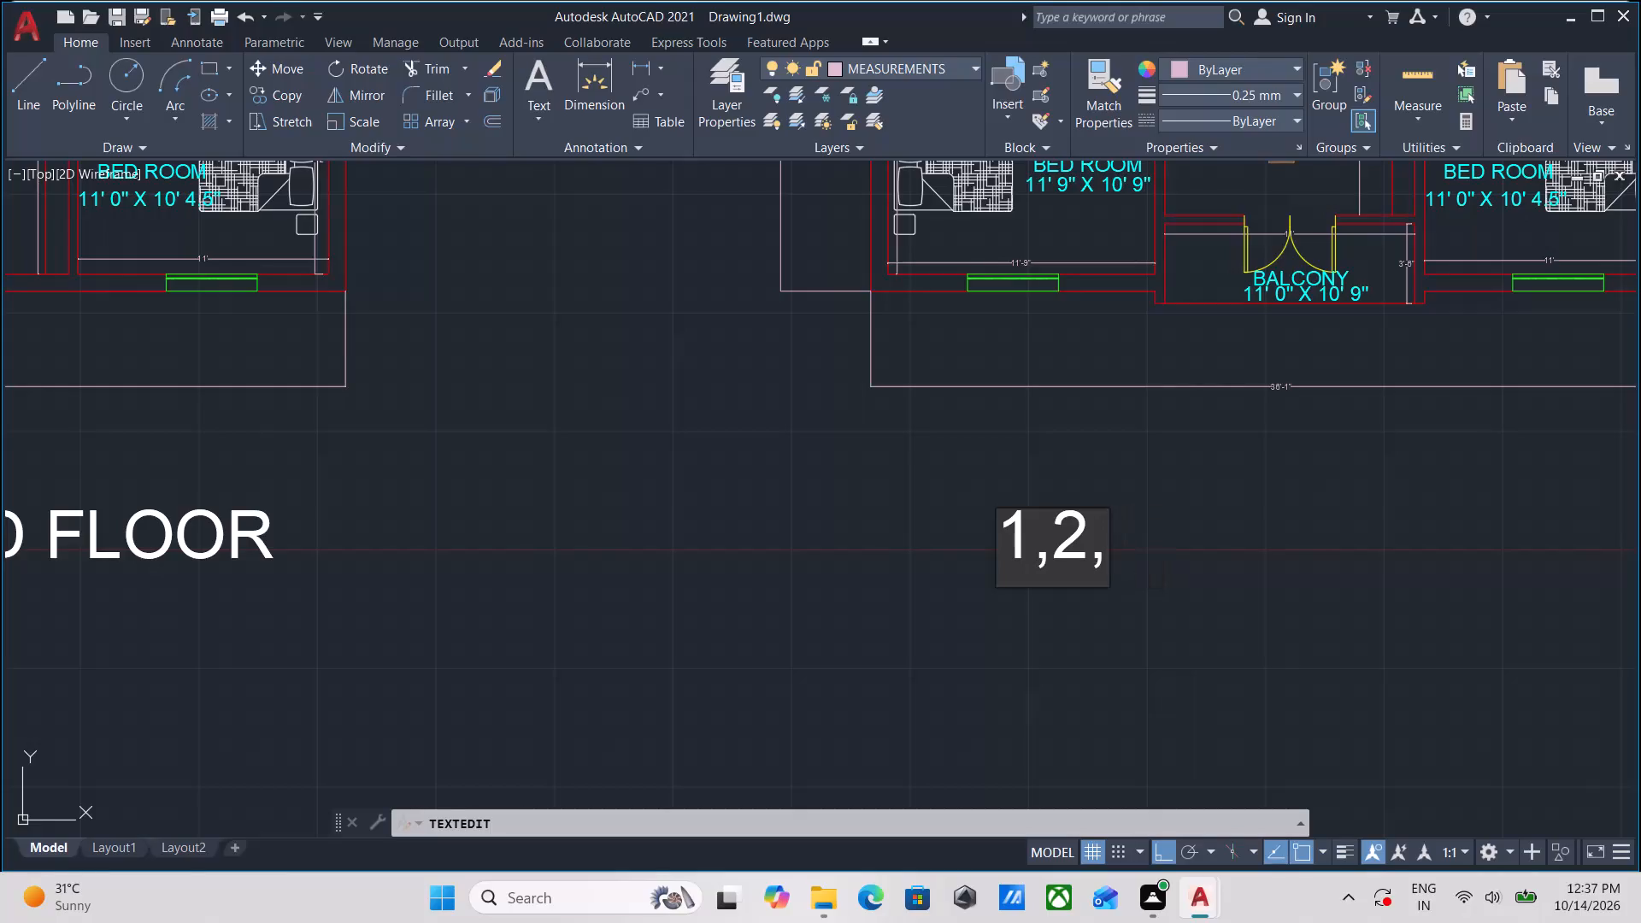
{"action": "key", "text": "3"}
{"action": "type", "text": ",4"}
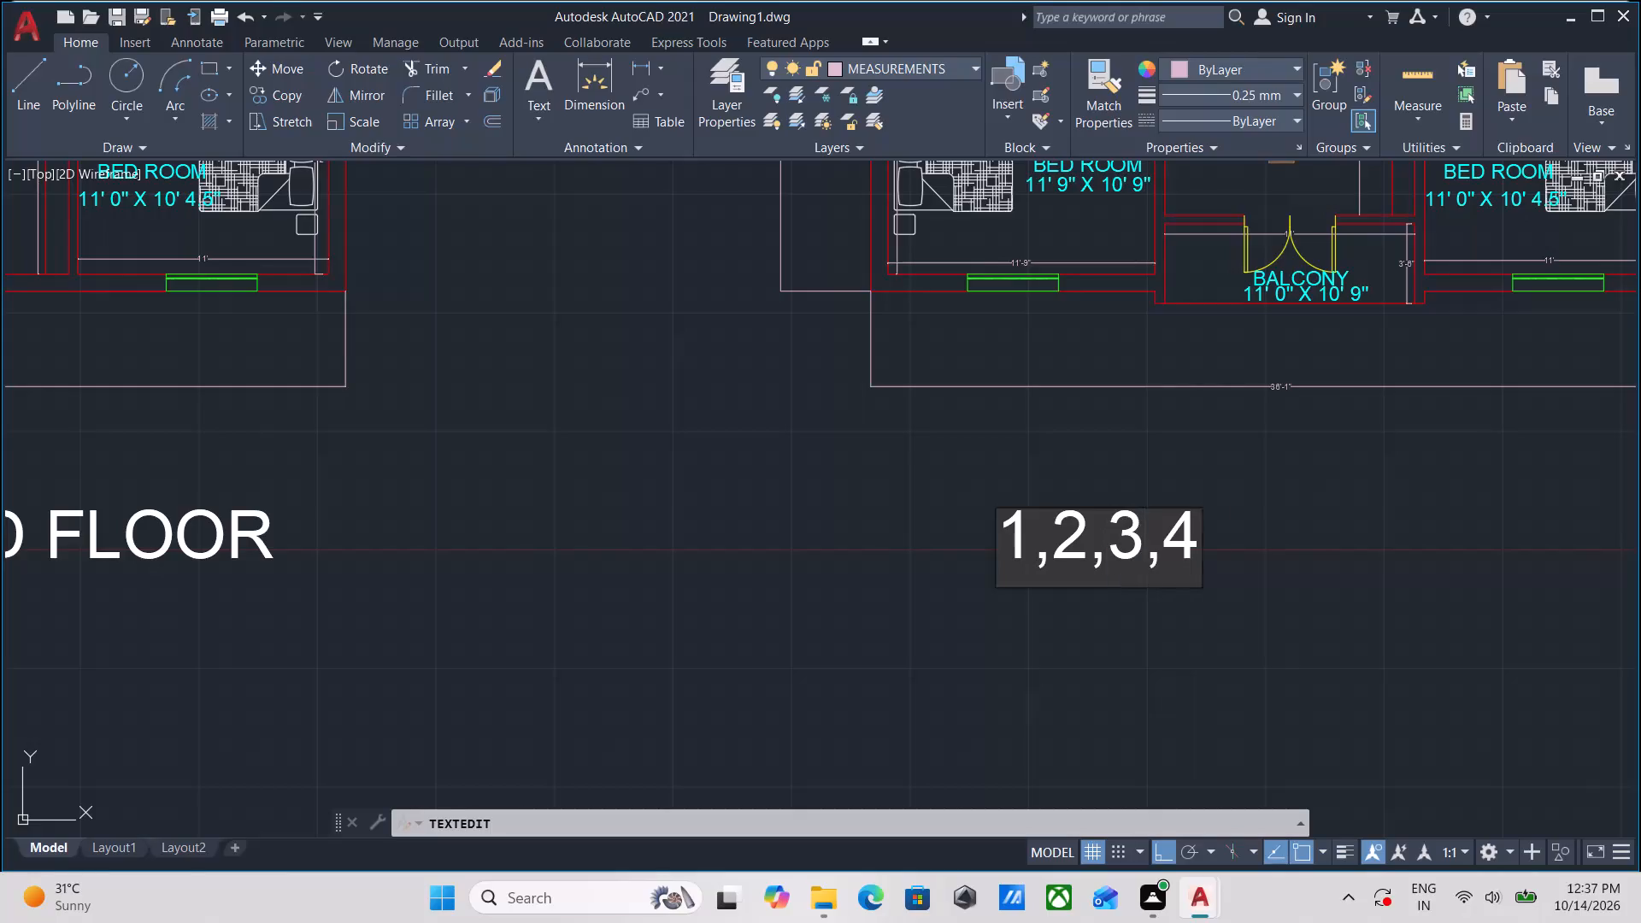
{"action": "key", "text": "space"}
{"action": "type", "text": "FLOO"}
{"action": "type", "text": "RS"}
{"action": "key", "text": "Return"}
{"action": "key", "text": "Return"}
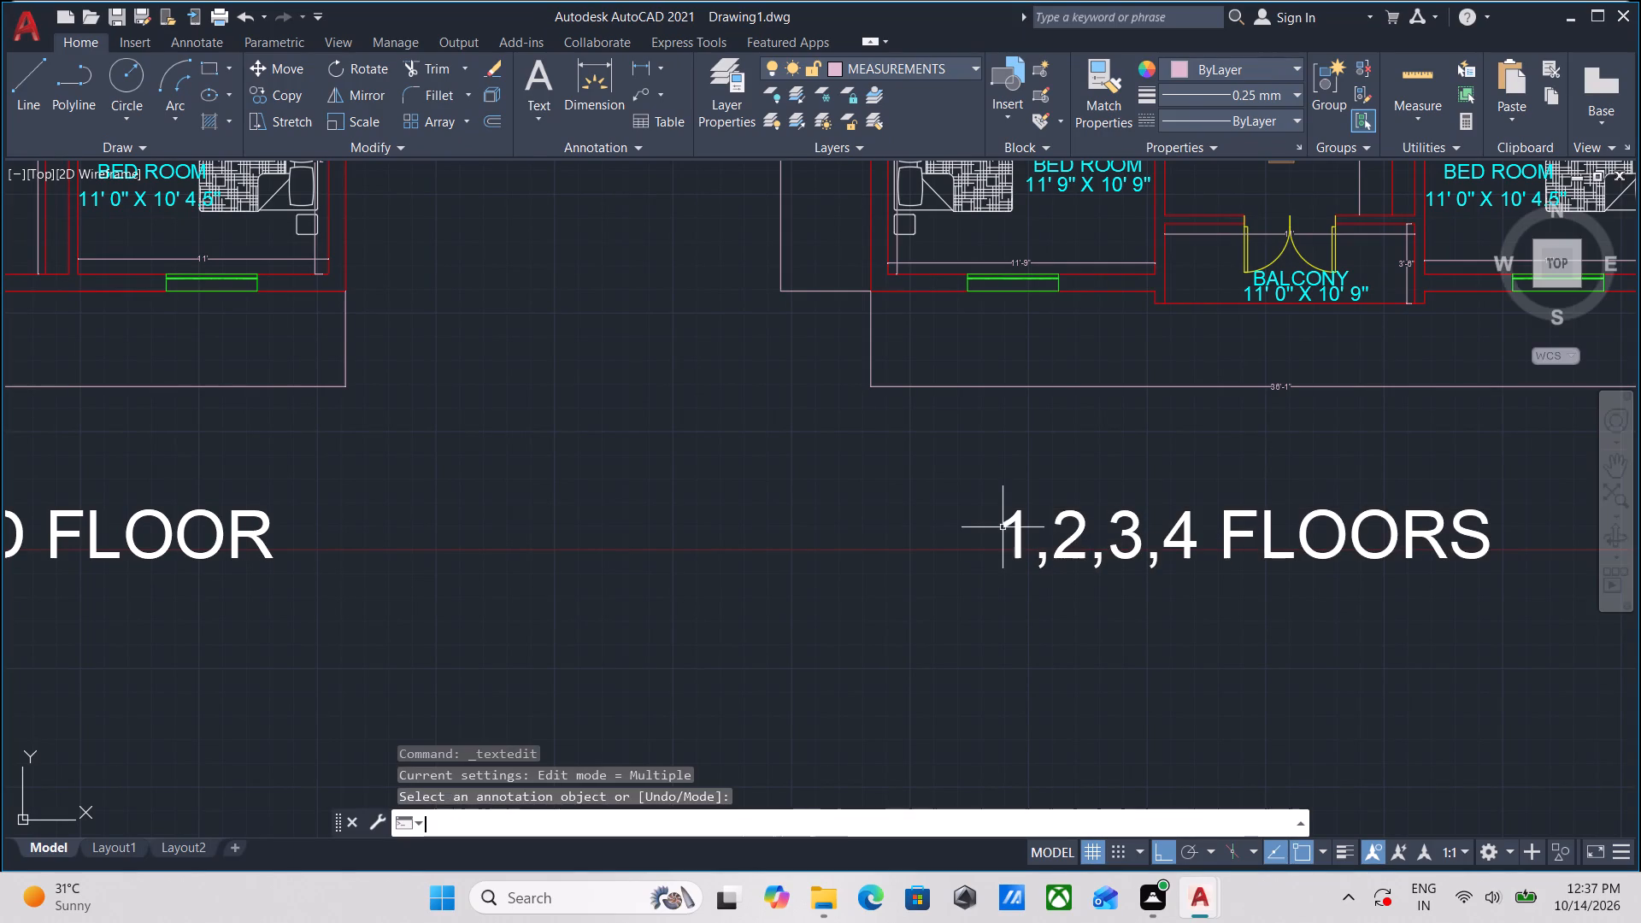
Examine the two floor titles and the room labels in the plans above them.
{"action": "scroll", "coordinate": [1038, 538], "scroll_direction": "down", "scroll_amount": 2}
{"action": "middle_click_drag", "start_coordinate": [1038, 538], "coordinate": [953, 570]}
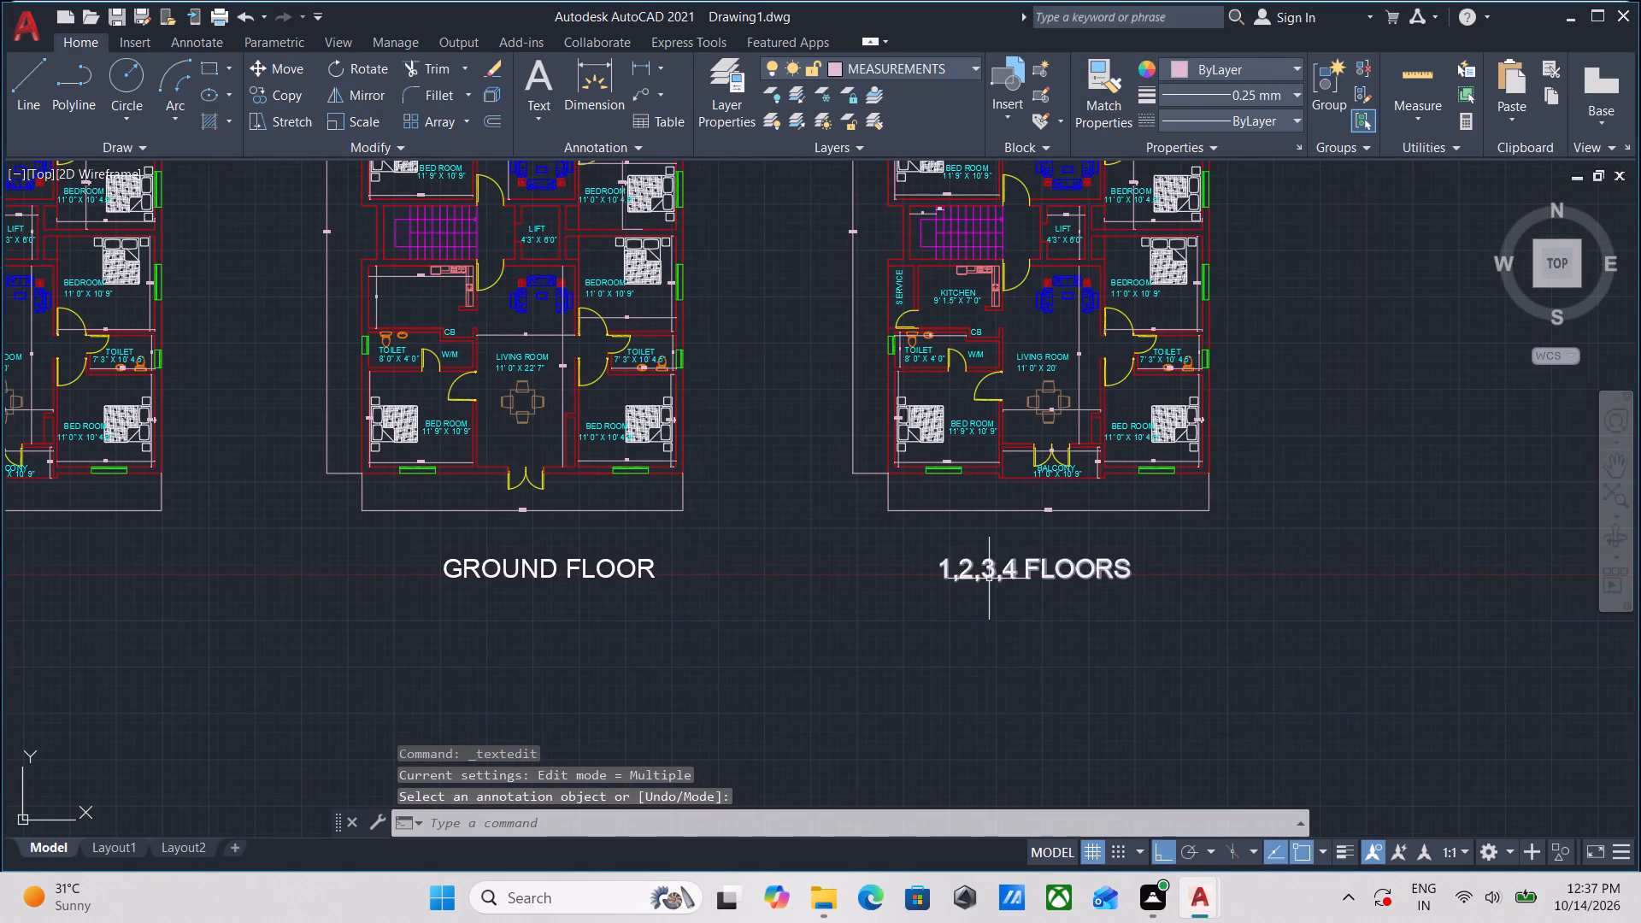
{"action": "scroll", "coordinate": [1017, 603], "scroll_direction": "up", "scroll_amount": 1}
{"action": "middle_click_drag", "start_coordinate": [1017, 621], "coordinate": [1014, 732]}
{"action": "middle_click_drag", "start_coordinate": [962, 622], "coordinate": [1050, 718]}
{"action": "scroll", "coordinate": [1046, 685], "scroll_direction": "down", "scroll_amount": 1}
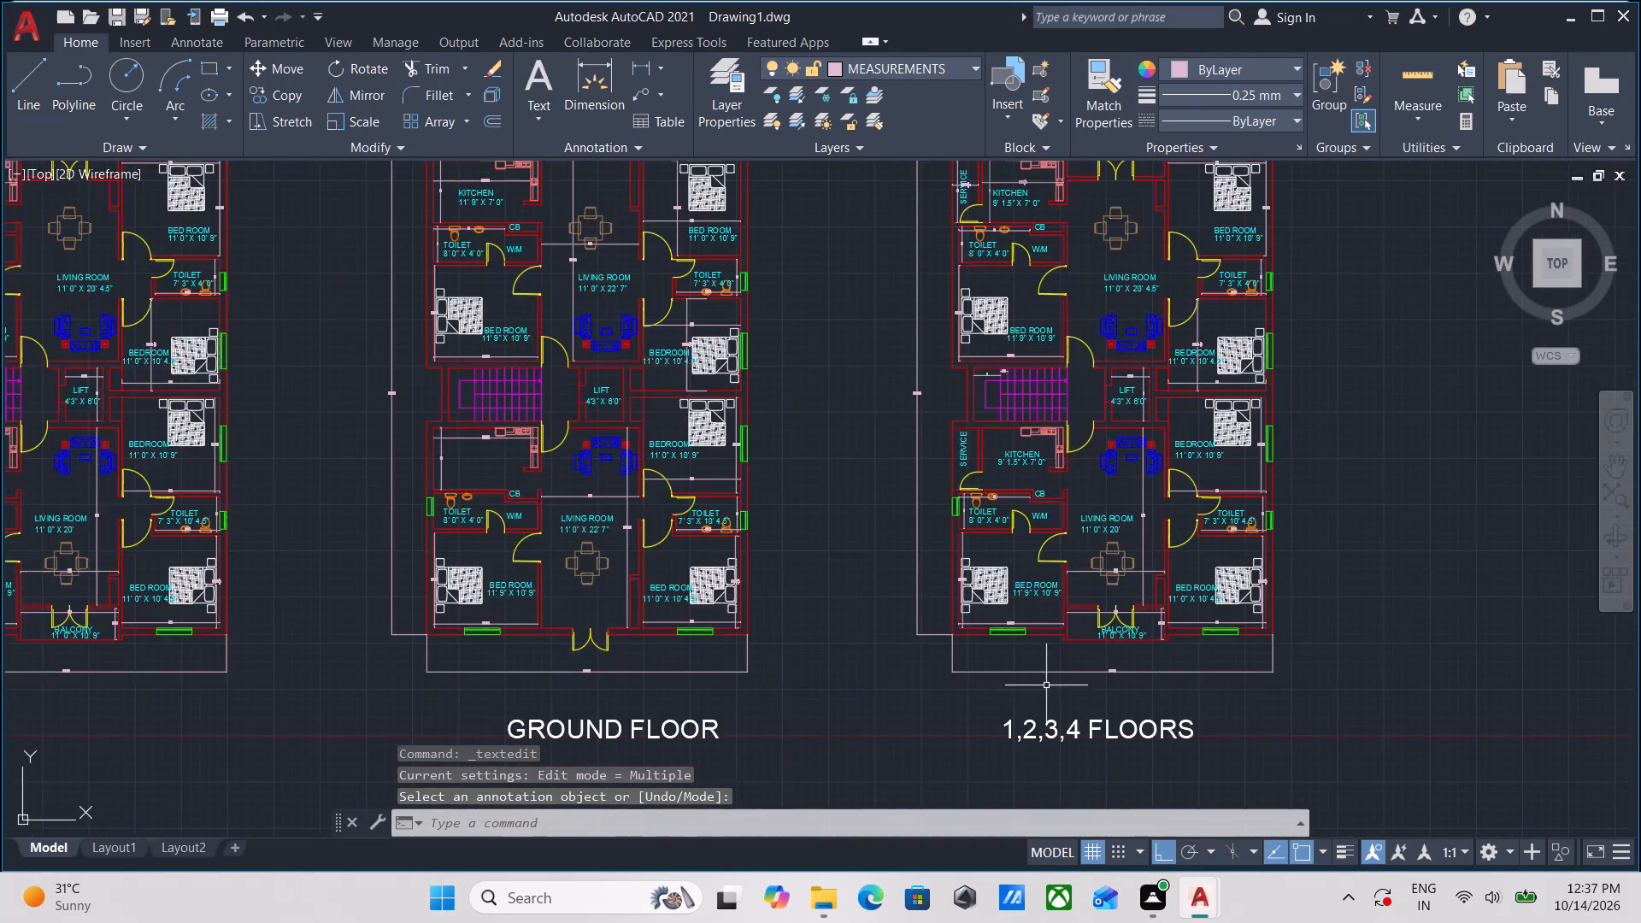
{"action": "middle_click_drag", "start_coordinate": [1046, 685], "coordinate": [1093, 742]}
{"action": "scroll", "coordinate": [1068, 708], "scroll_direction": "down", "scroll_amount": 1}
{"action": "middle_click_drag", "start_coordinate": [1068, 708], "coordinate": [1056, 631]}
{"action": "scroll", "coordinate": [1050, 620], "scroll_direction": "up", "scroll_amount": 1}
{"action": "middle_click_drag", "start_coordinate": [1049, 620], "coordinate": [868, 646]}
{"action": "middle_click_drag", "start_coordinate": [738, 506], "coordinate": [921, 493]}
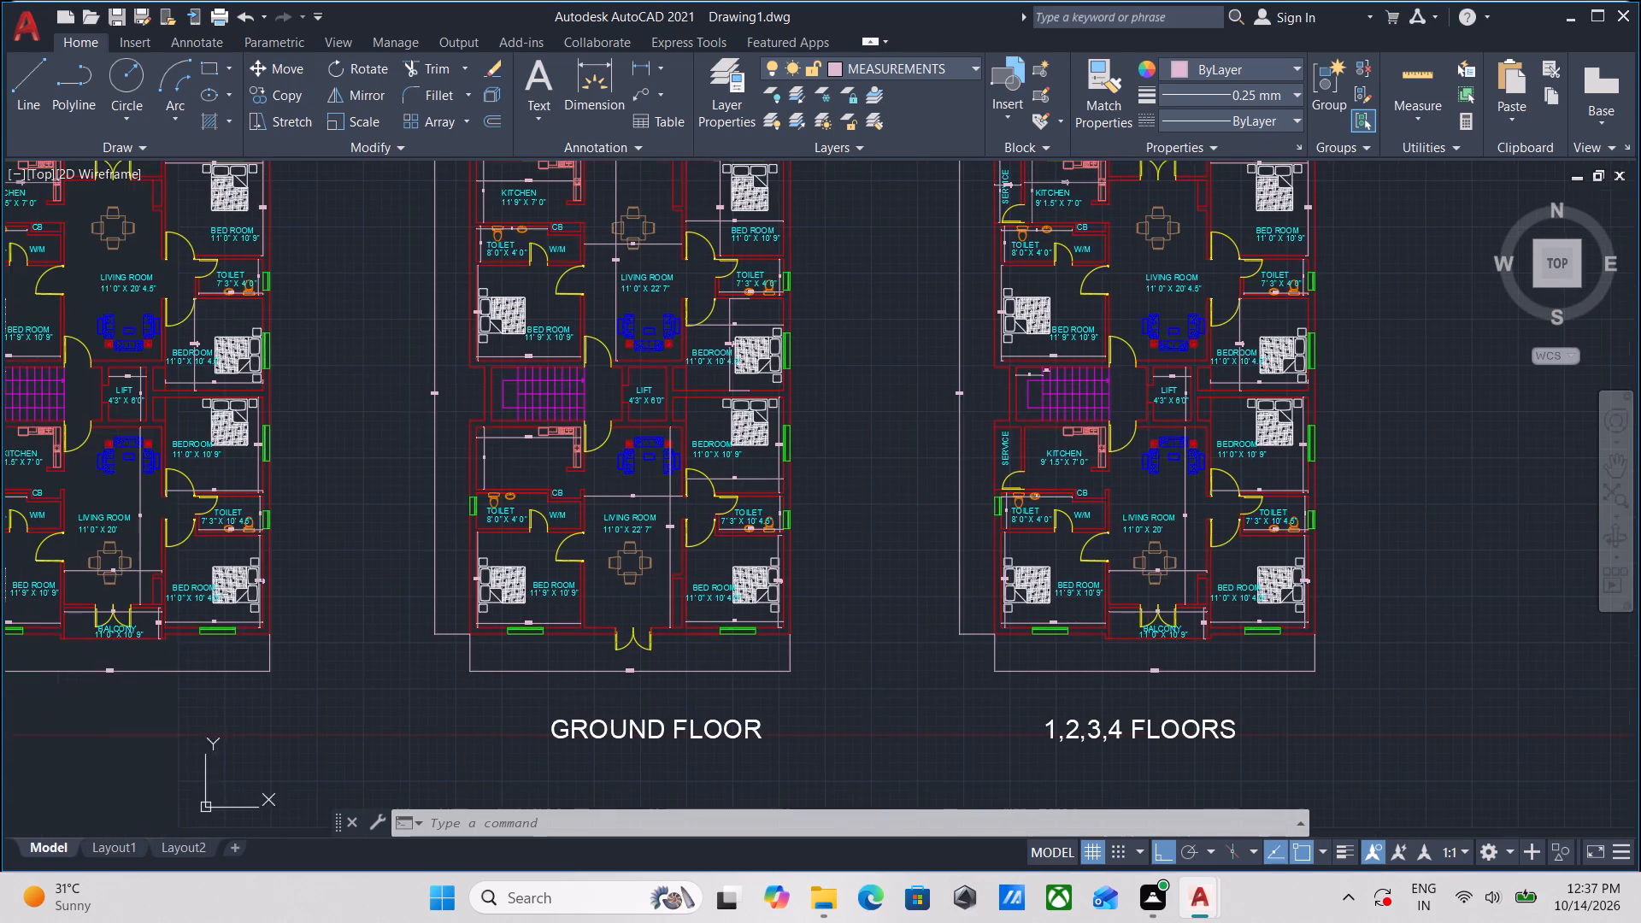
Copy the KITCHEN 11' 9" X 7' 0" label from the ground floor's upper flat straight down into the lower flat's unlabelled kitchen.
{"action": "middle_click_drag", "start_coordinate": [421, 396], "coordinate": [459, 538]}
{"action": "scroll", "coordinate": [568, 350], "scroll_direction": "up", "scroll_amount": 3}
{"action": "left_click", "coordinate": [619, 363]}
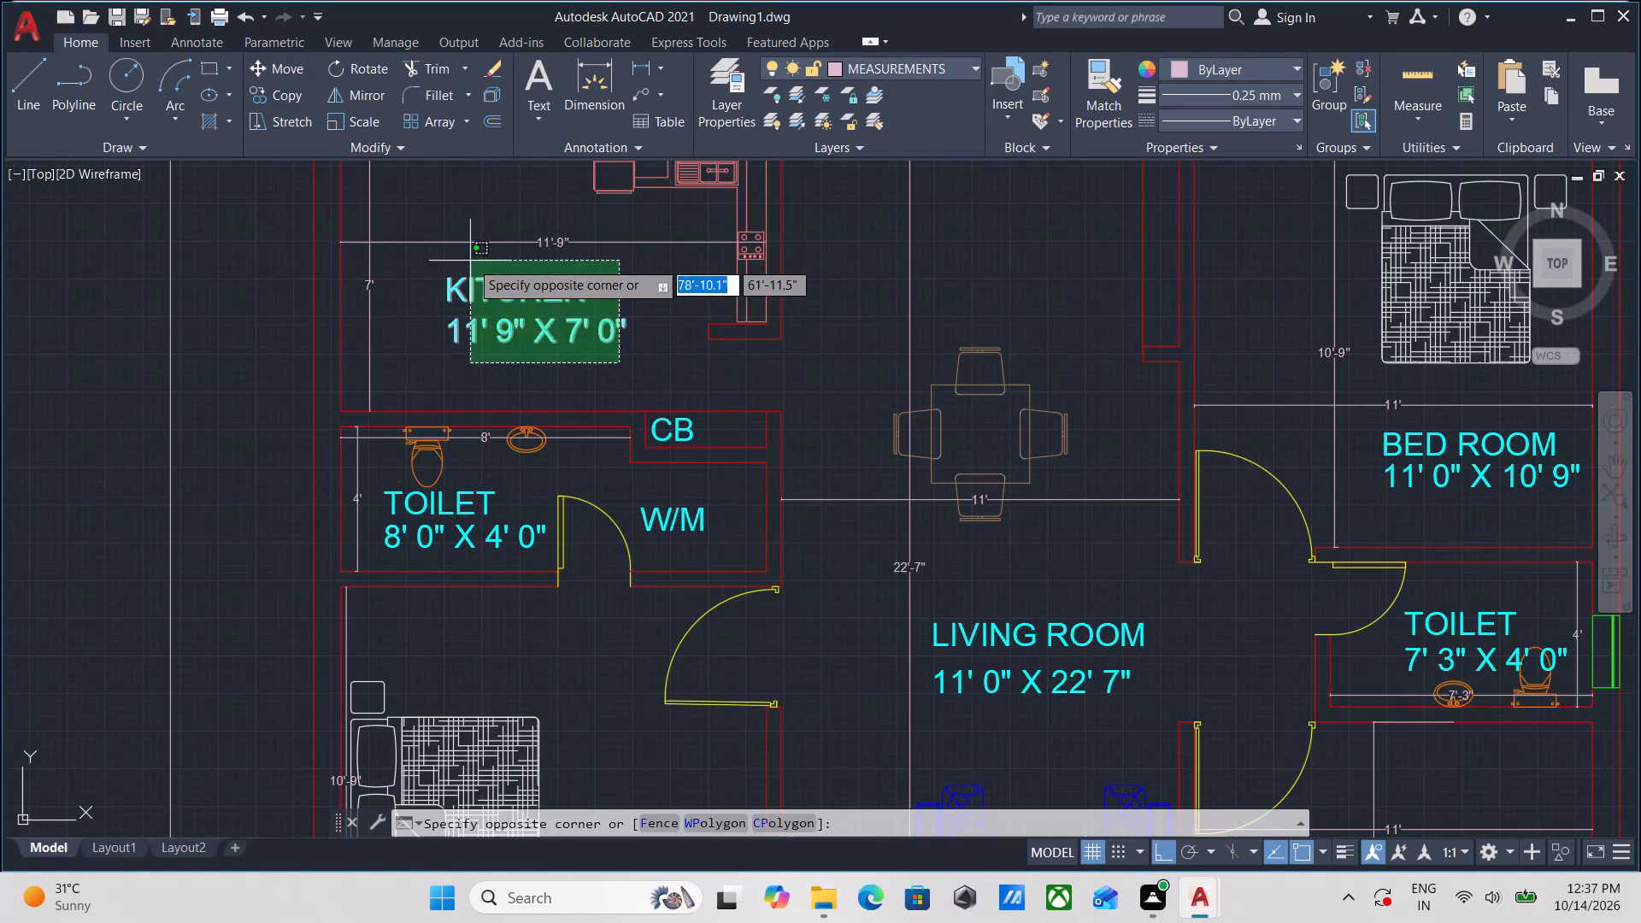
{"action": "left_click", "coordinate": [470, 261]}
{"action": "middle_click_drag", "start_coordinate": [548, 291], "coordinate": [597, 240]}
{"action": "scroll", "coordinate": [638, 306], "scroll_direction": "down", "scroll_amount": 1}
{"action": "middle_click_drag", "start_coordinate": [638, 306], "coordinate": [660, 324]}
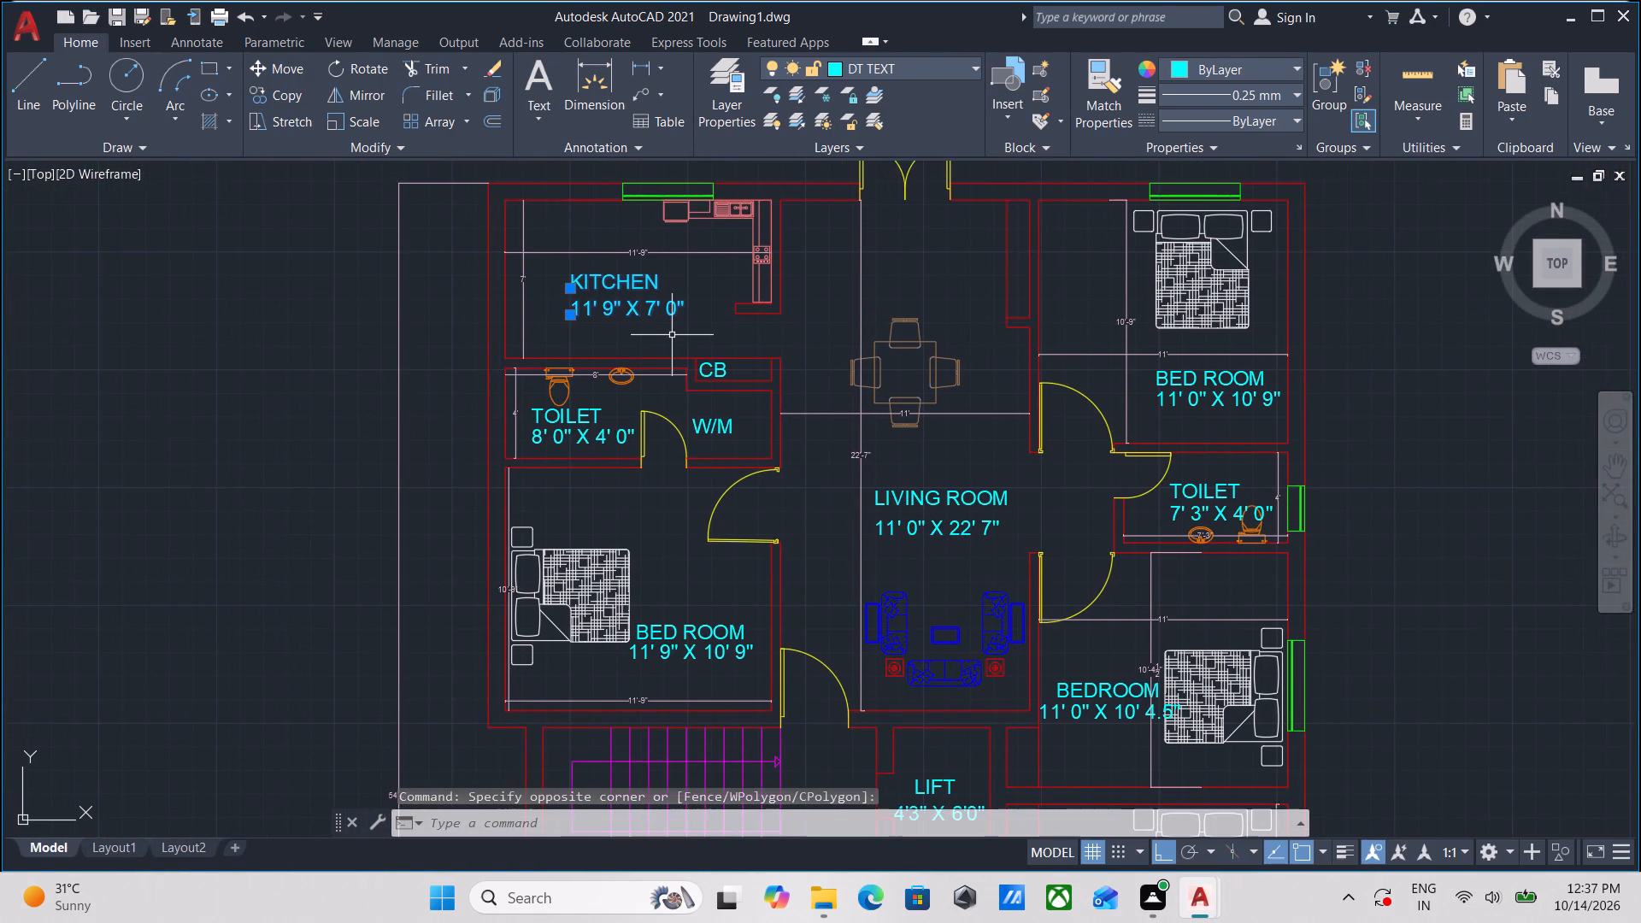
{"action": "type", "text": "CO"}
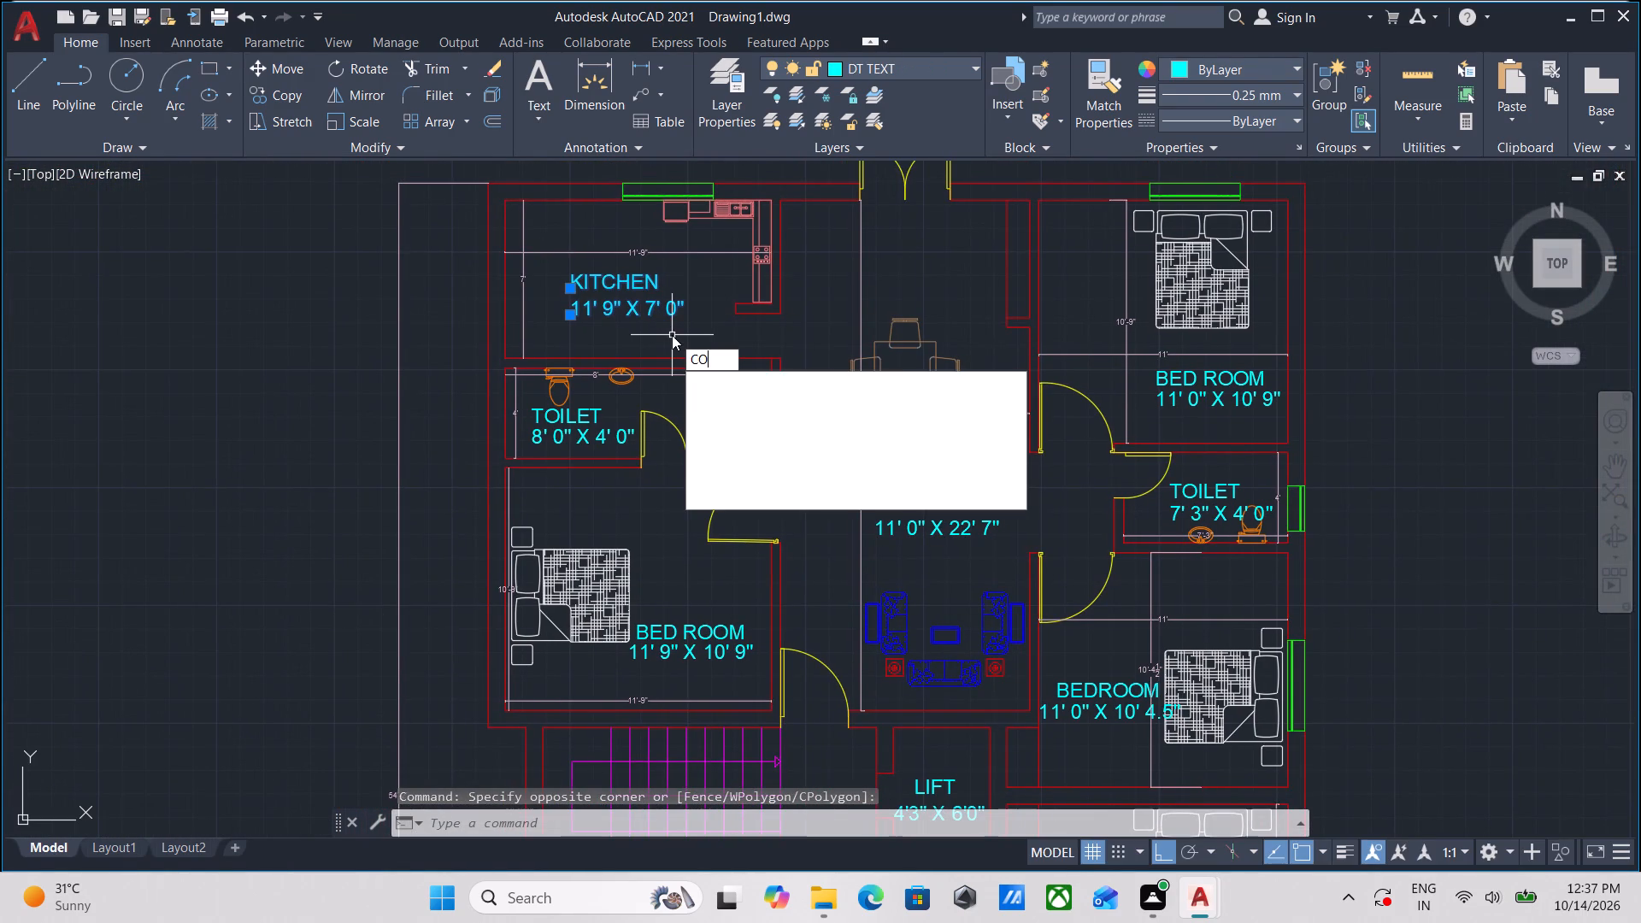
{"action": "key", "text": "Return"}
{"action": "scroll", "coordinate": [557, 315], "scroll_direction": "up", "scroll_amount": 2}
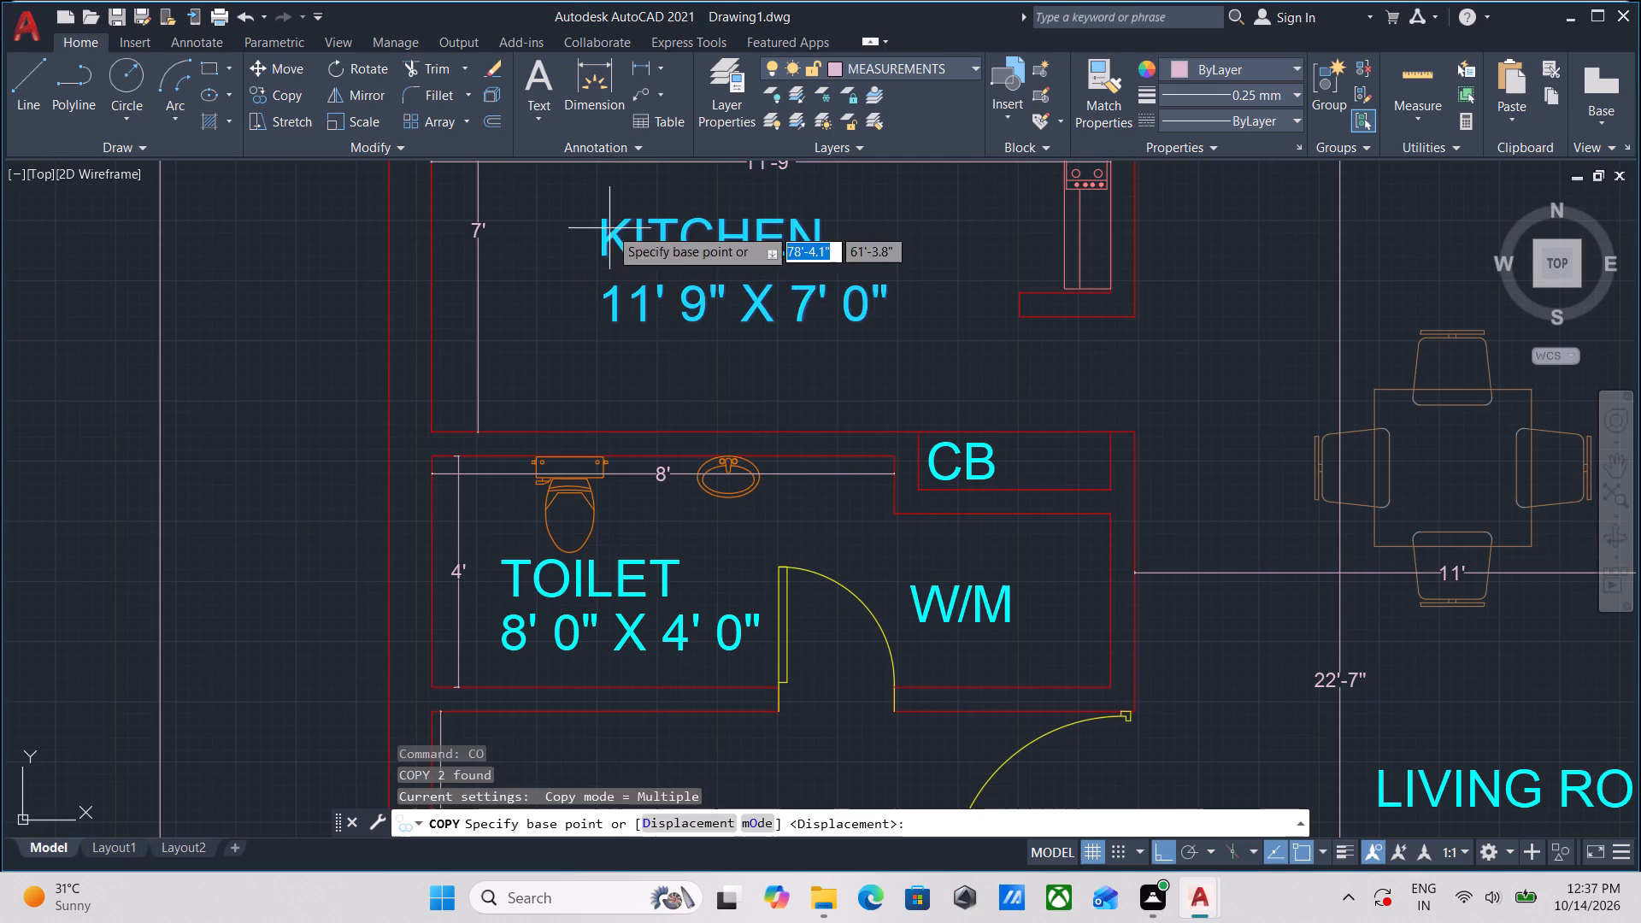
{"action": "left_click", "coordinate": [609, 227]}
{"action": "scroll", "coordinate": [639, 525], "scroll_direction": "down", "scroll_amount": 2}
{"action": "middle_click_drag", "start_coordinate": [639, 525], "coordinate": [648, 256]}
{"action": "middle_click_drag", "start_coordinate": [679, 523], "coordinate": [699, 276]}
{"action": "middle_click_drag", "start_coordinate": [699, 544], "coordinate": [718, 393]}
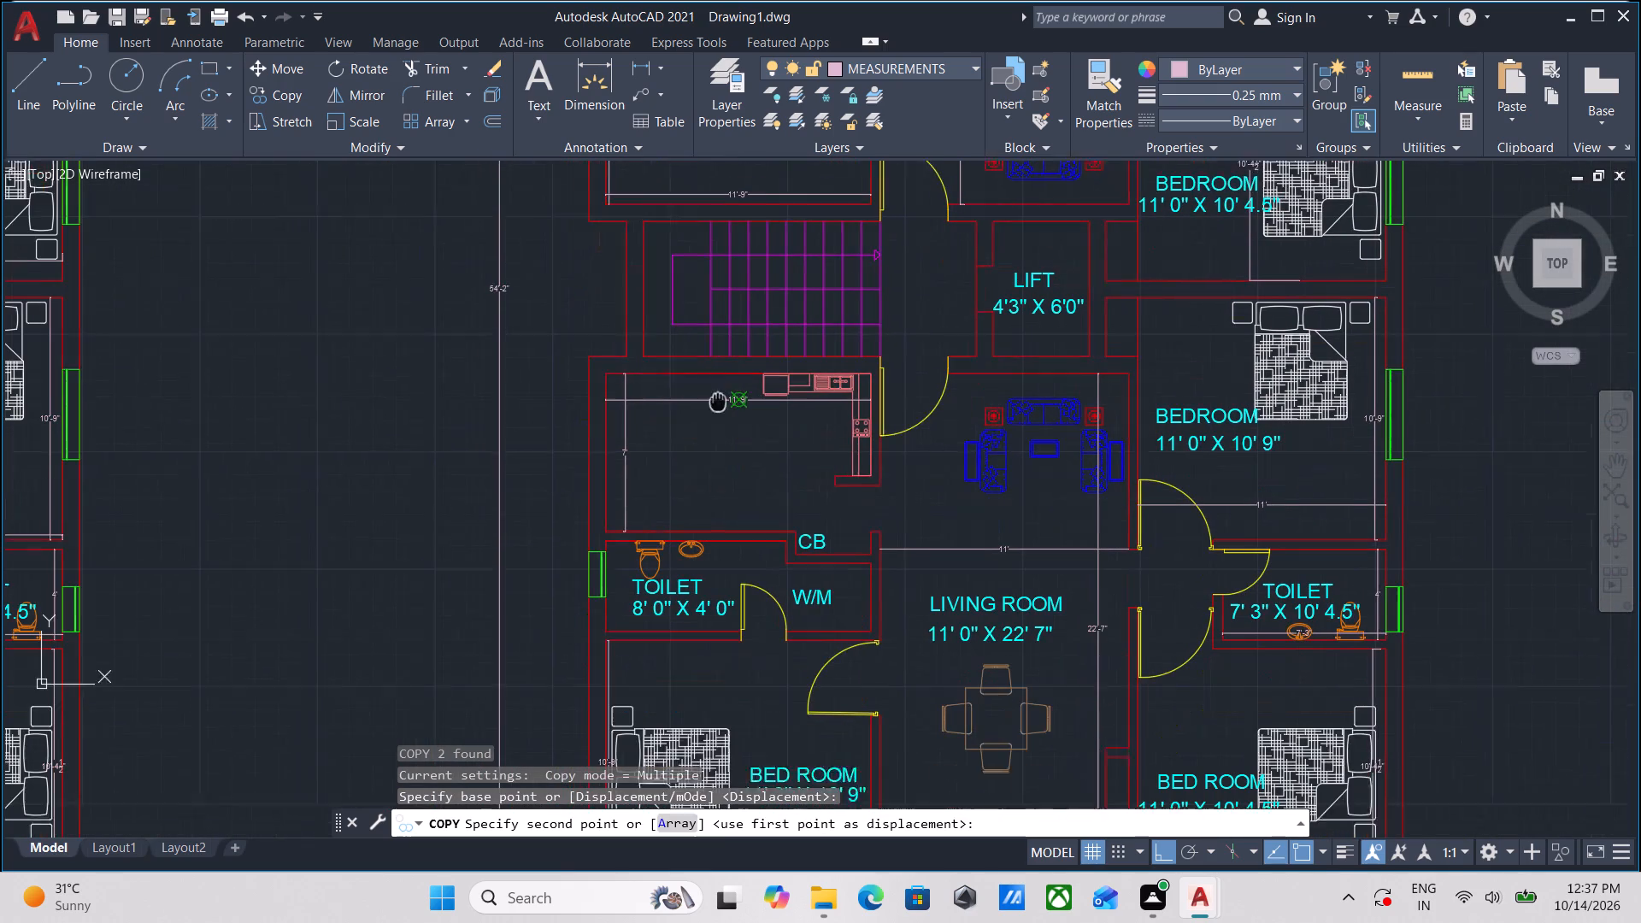
{"action": "middle_click_drag", "start_coordinate": [718, 393], "coordinate": [718, 380]}
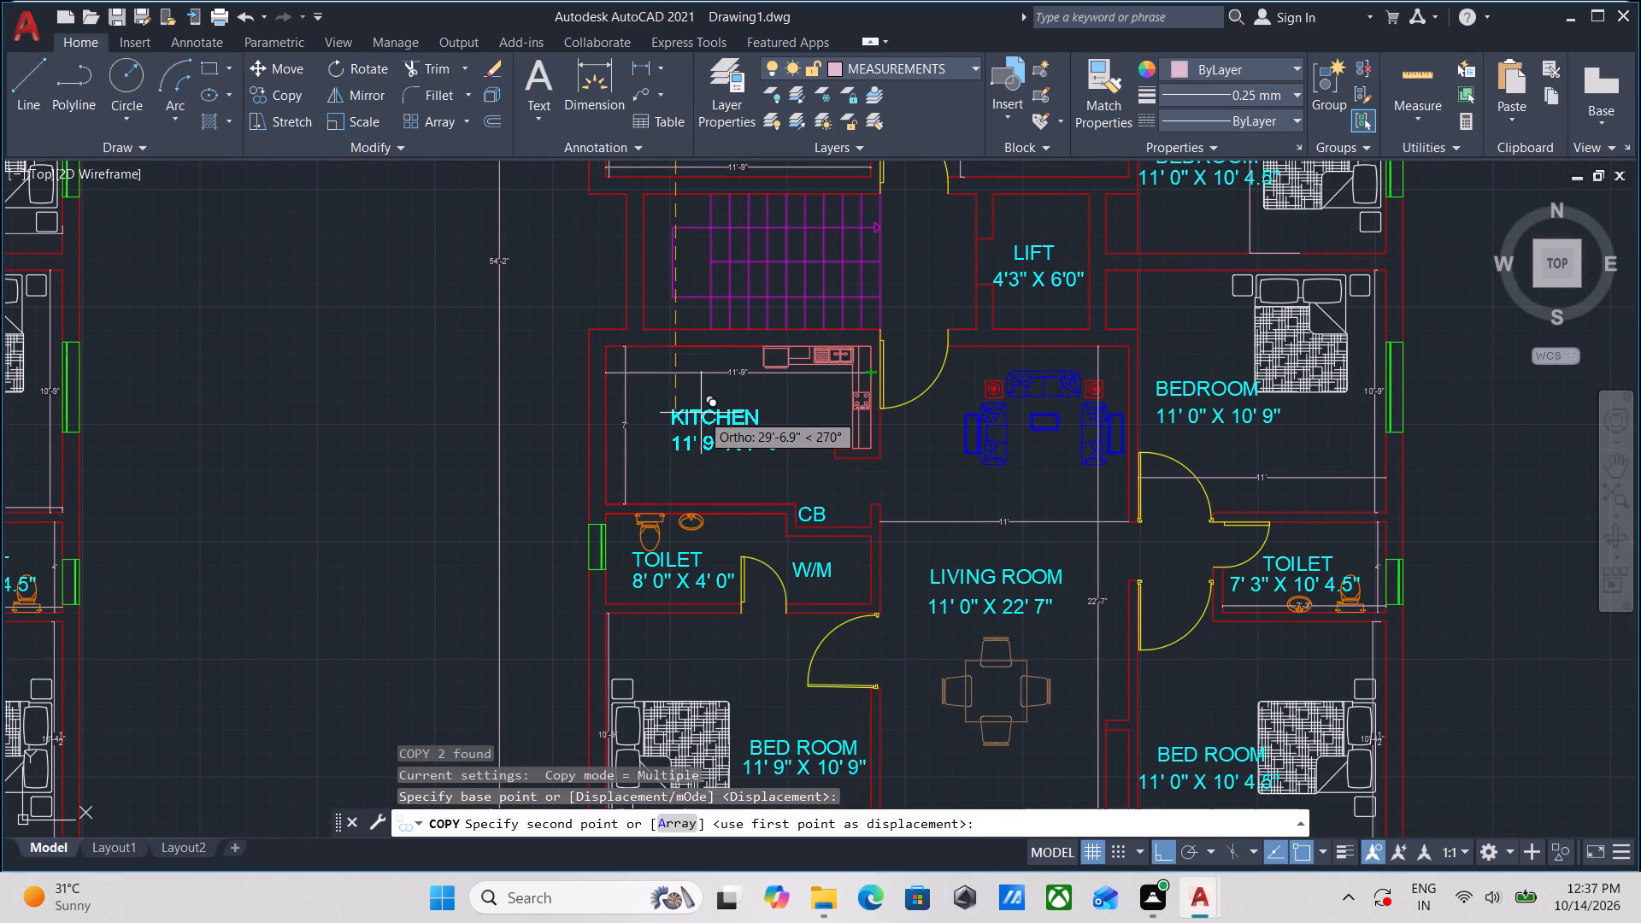
{"action": "left_click", "coordinate": [701, 413]}
{"action": "key", "text": "Escape"}
Examine the ground floor and 1,2,3,4 floors plans side by side, checking their room labels and dimensions.
{"action": "scroll", "coordinate": [809, 403], "scroll_direction": "down", "scroll_amount": 1}
{"action": "middle_click_drag", "start_coordinate": [809, 403], "coordinate": [734, 349]}
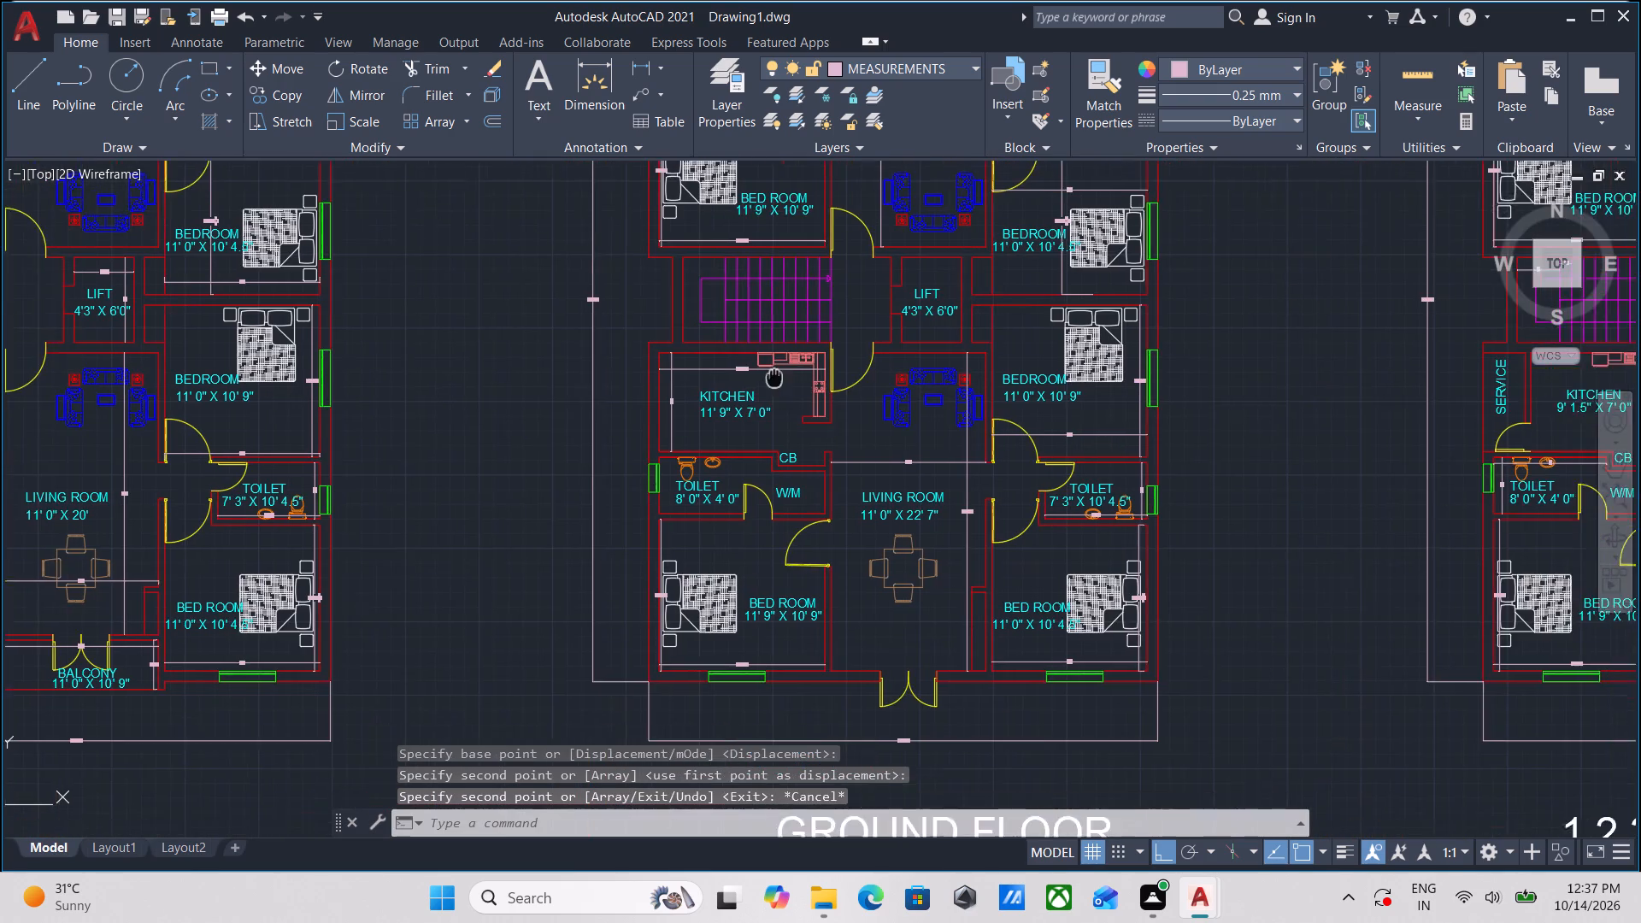
{"action": "middle_click_drag", "start_coordinate": [734, 349], "coordinate": [723, 343]}
{"action": "scroll", "coordinate": [889, 420], "scroll_direction": "up", "scroll_amount": 1}
{"action": "scroll", "coordinate": [868, 463], "scroll_direction": "down", "scroll_amount": 1}
{"action": "middle_click_drag", "start_coordinate": [846, 443], "coordinate": [748, 378]}
{"action": "scroll", "coordinate": [873, 426], "scroll_direction": "down", "scroll_amount": 2}
{"action": "middle_click_drag", "start_coordinate": [873, 426], "coordinate": [827, 435]}
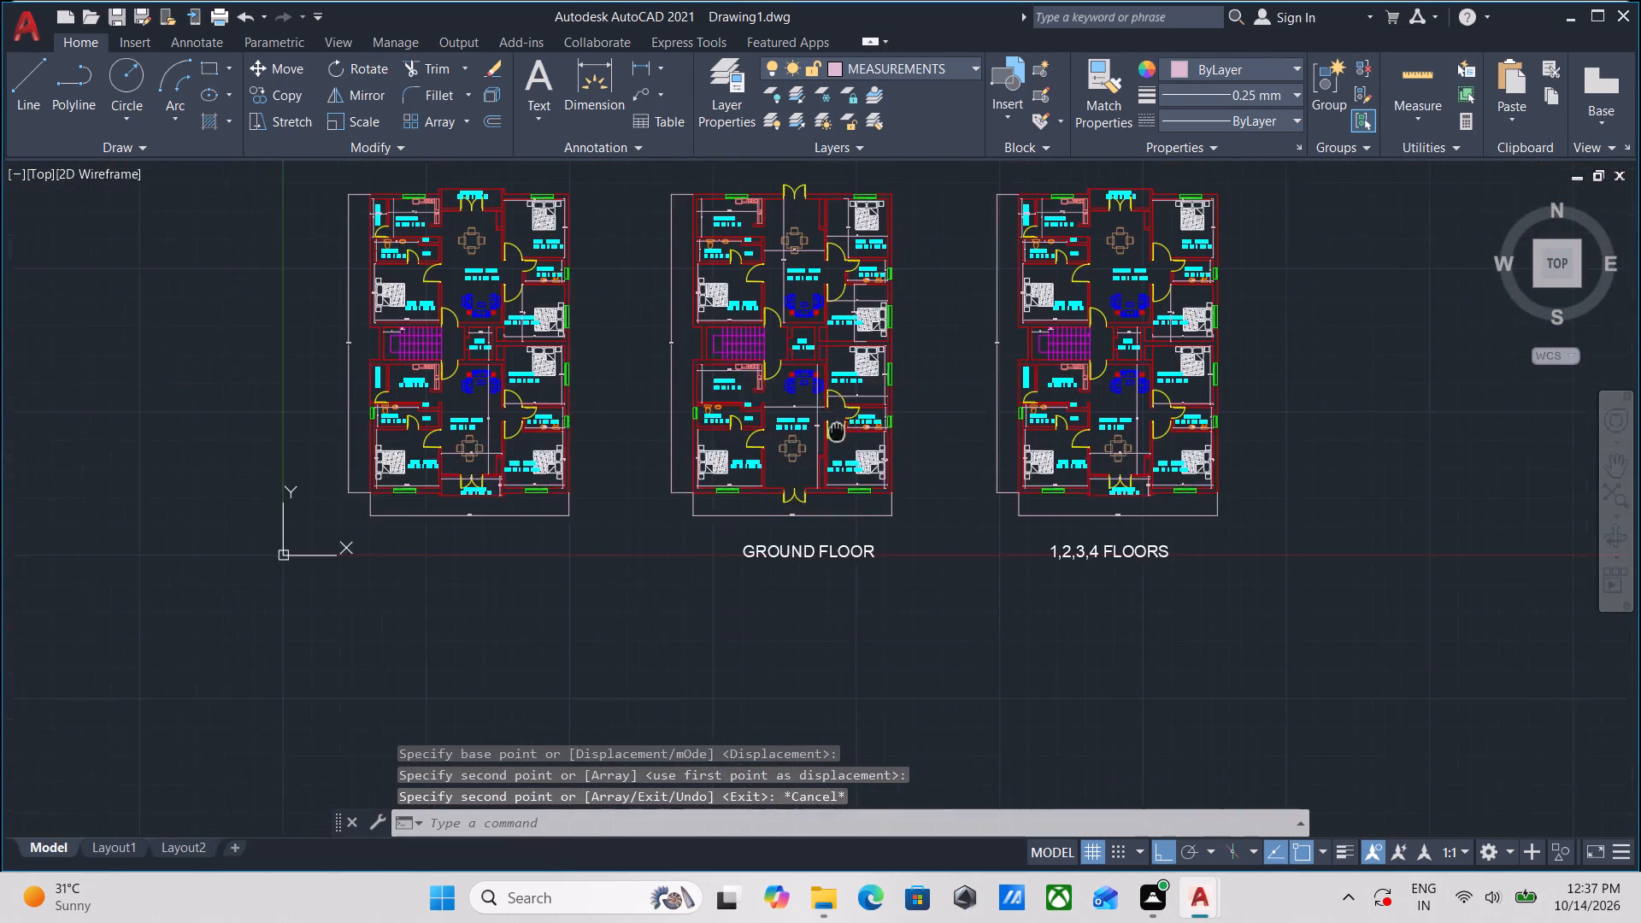
{"action": "middle_click_drag", "start_coordinate": [827, 435], "coordinate": [747, 461]}
{"action": "scroll", "coordinate": [835, 461], "scroll_direction": "up", "scroll_amount": 1}
{"action": "middle_click_drag", "start_coordinate": [829, 452], "coordinate": [773, 574]}
{"action": "middle_click_drag", "start_coordinate": [773, 574], "coordinate": [775, 591]}
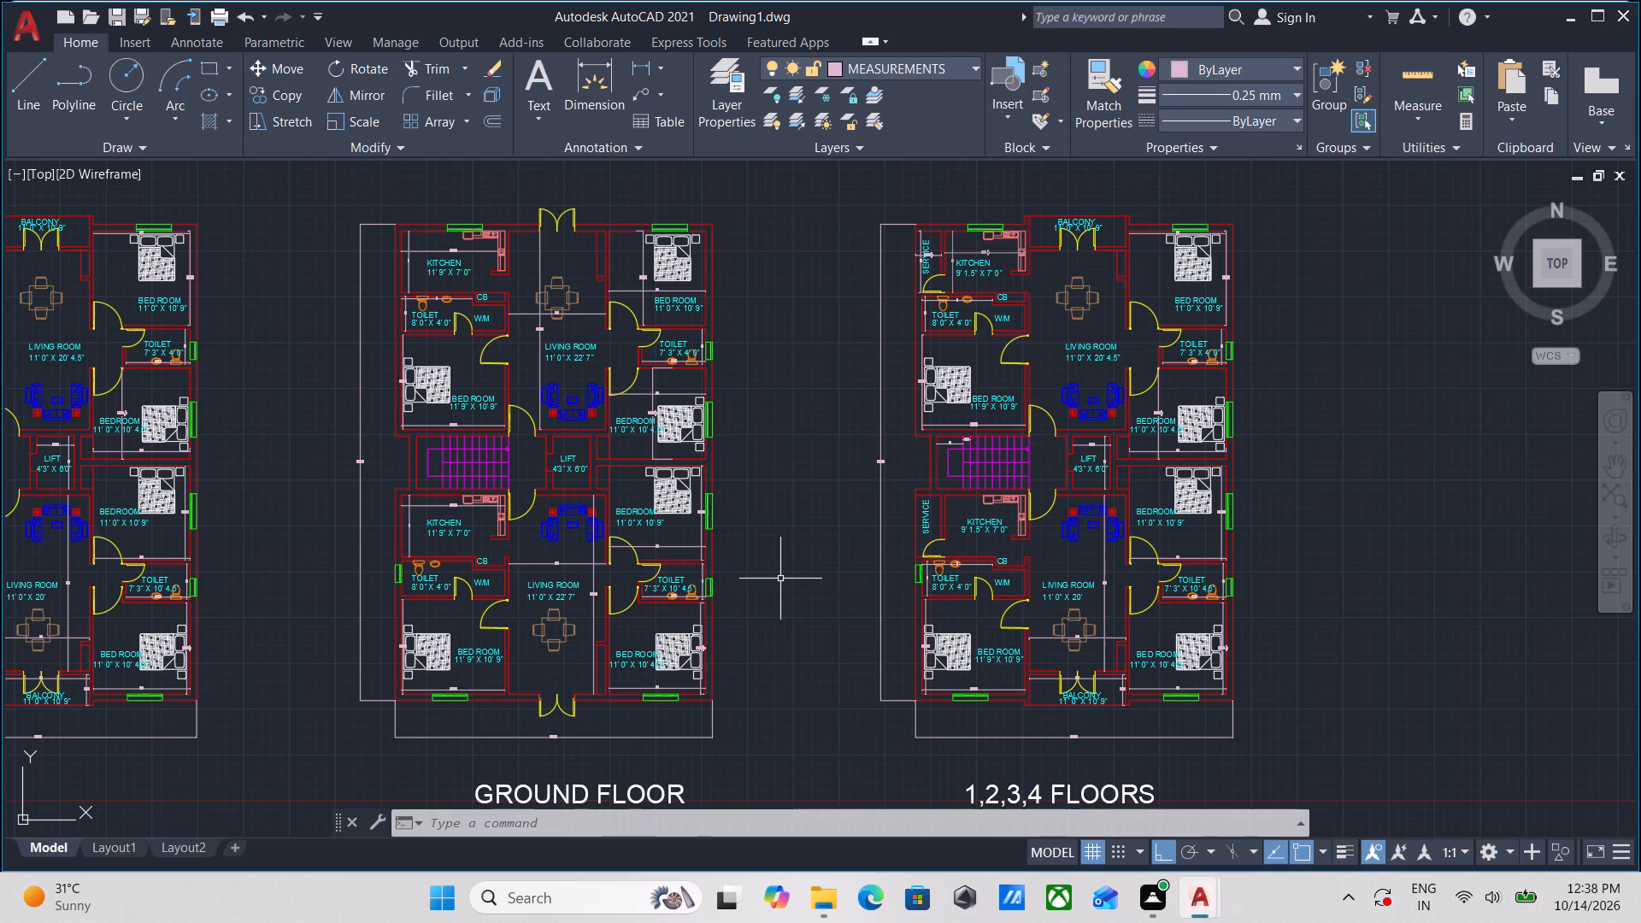
{"action": "left_click", "coordinate": [835, 68]}
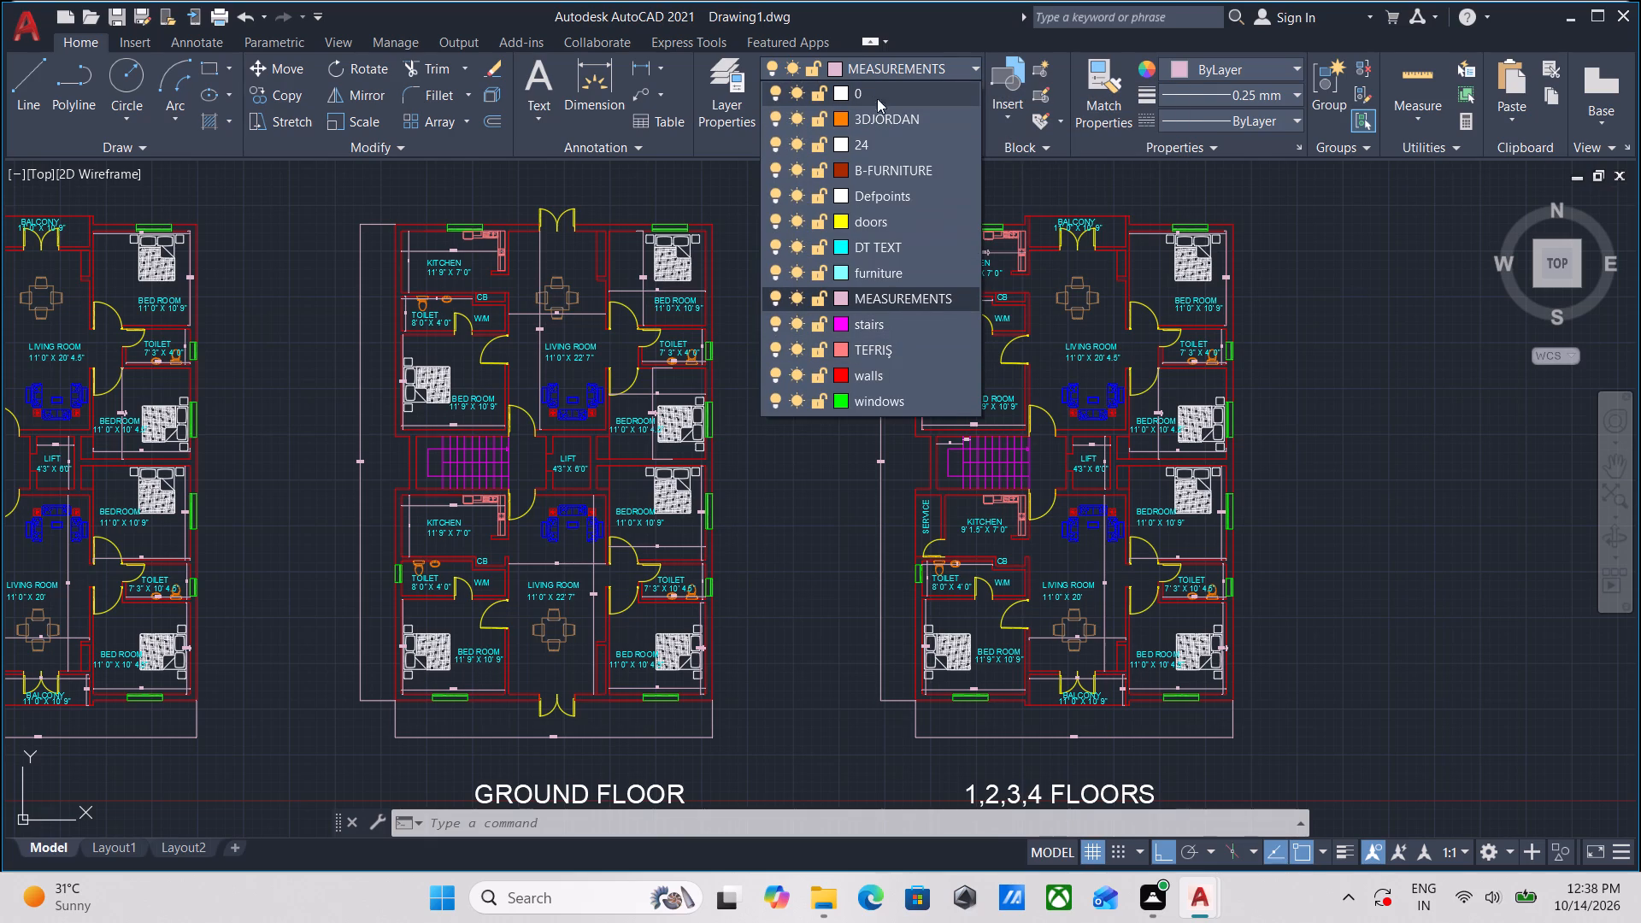
{"action": "left_click", "coordinate": [834, 68]}
{"action": "scroll", "coordinate": [844, 439], "scroll_direction": "up", "scroll_amount": 1}
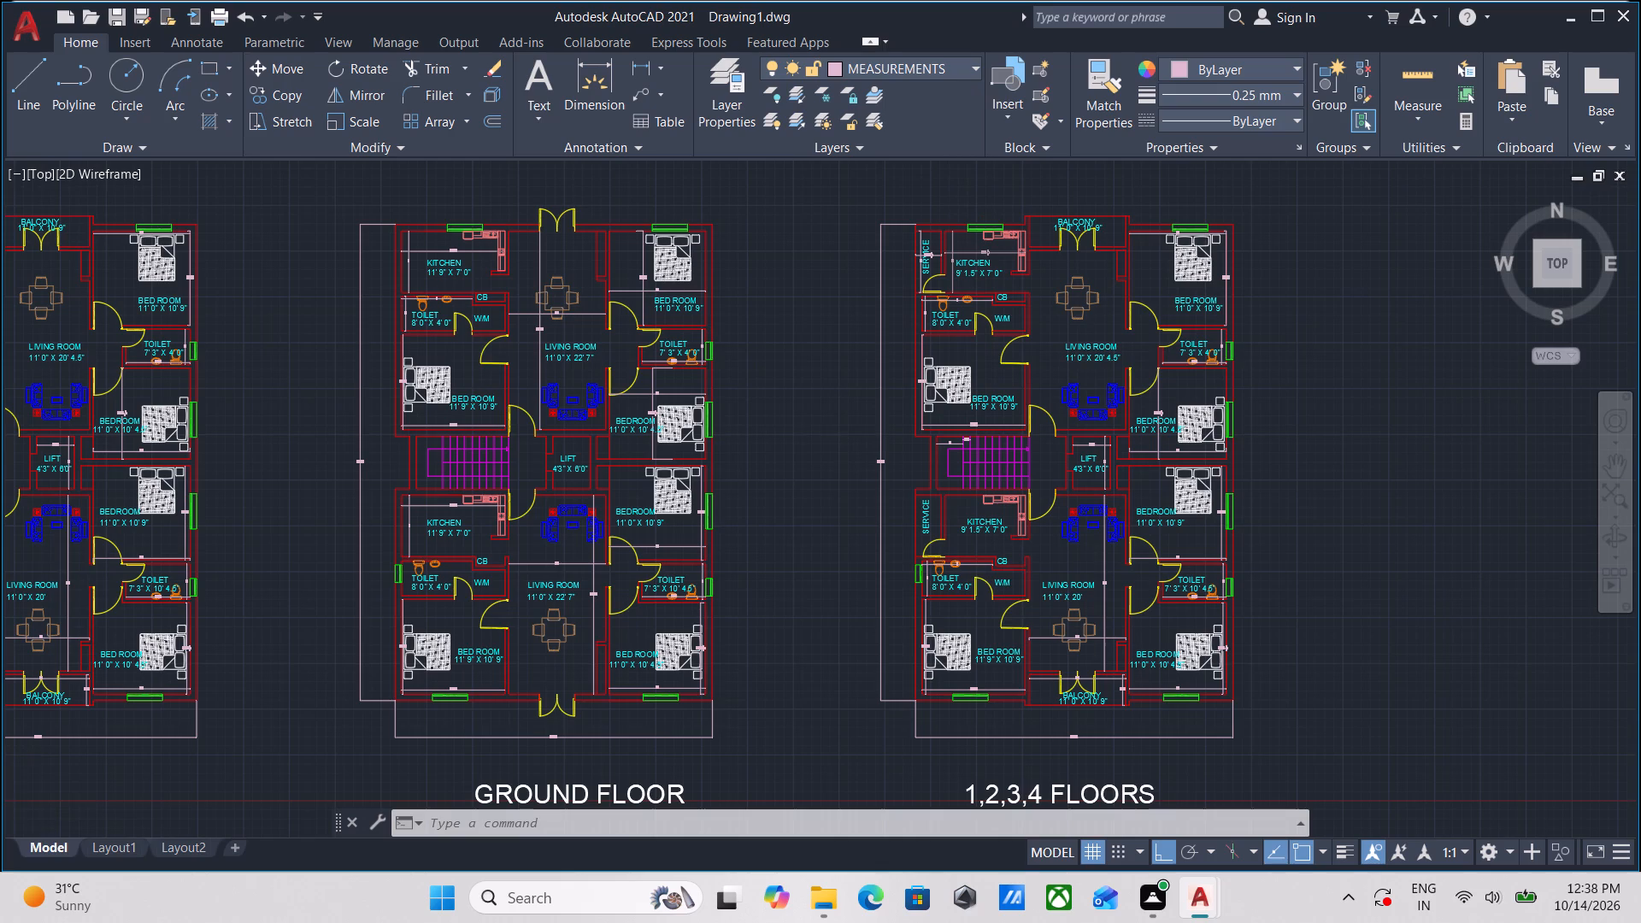
{"action": "scroll", "coordinate": [844, 439], "scroll_direction": "down", "scroll_amount": 1}
{"action": "middle_click_drag", "start_coordinate": [844, 439], "coordinate": [672, 418]}
{"action": "middle_click_drag", "start_coordinate": [681, 414], "coordinate": [629, 427]}
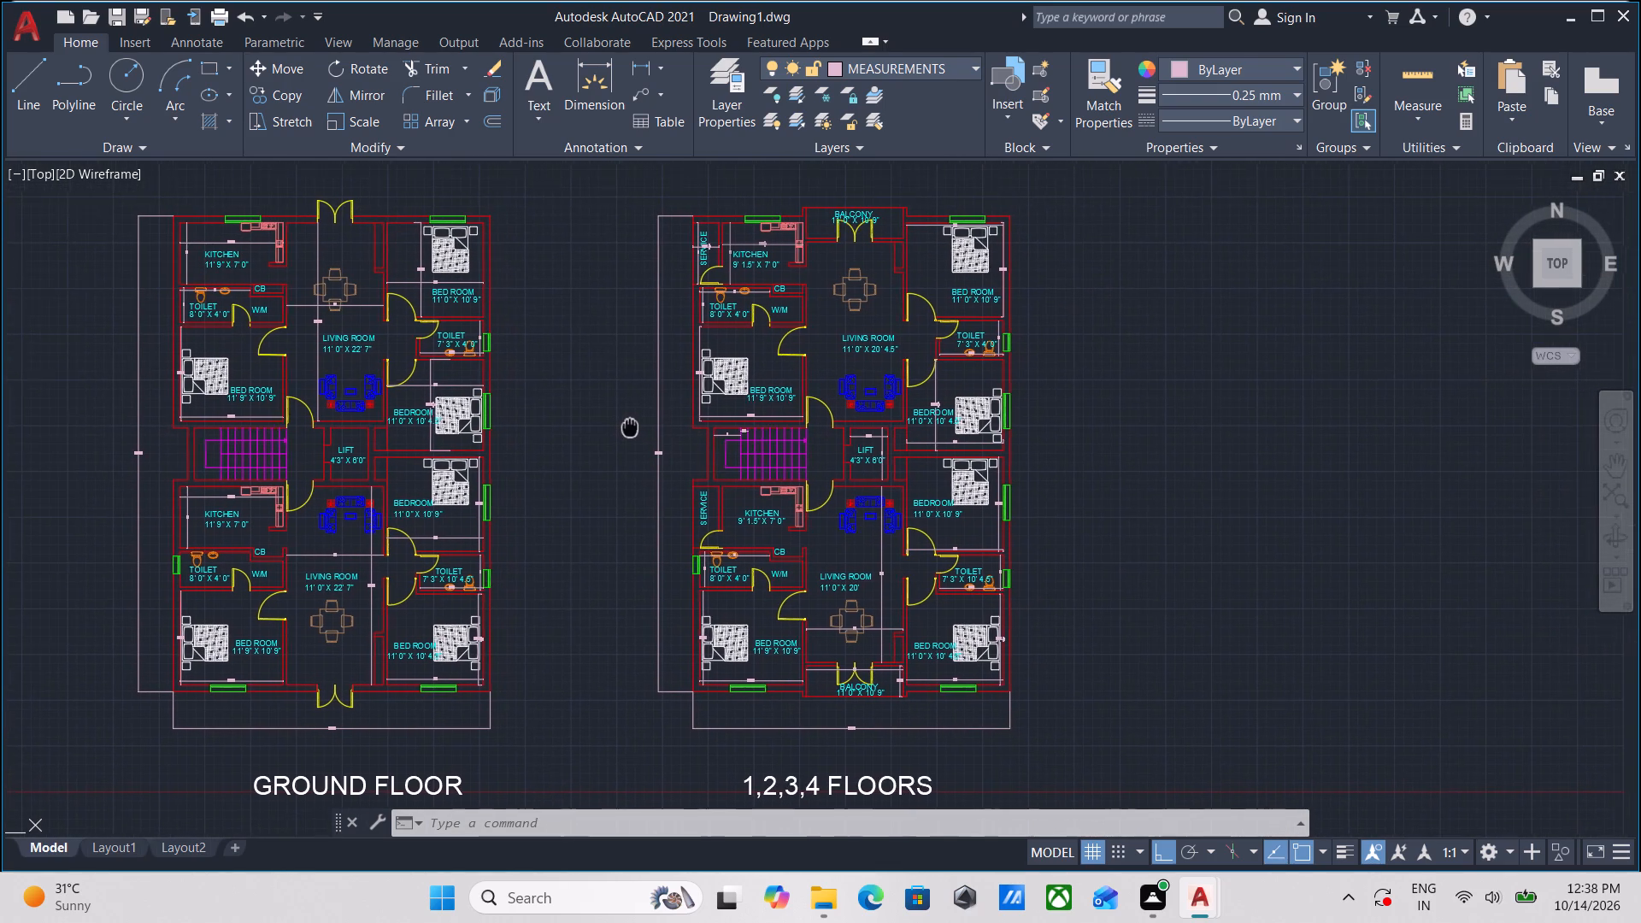
{"action": "middle_click_drag", "start_coordinate": [629, 427], "coordinate": [628, 427]}
{"action": "scroll", "coordinate": [340, 551], "scroll_direction": "up", "scroll_amount": 2}
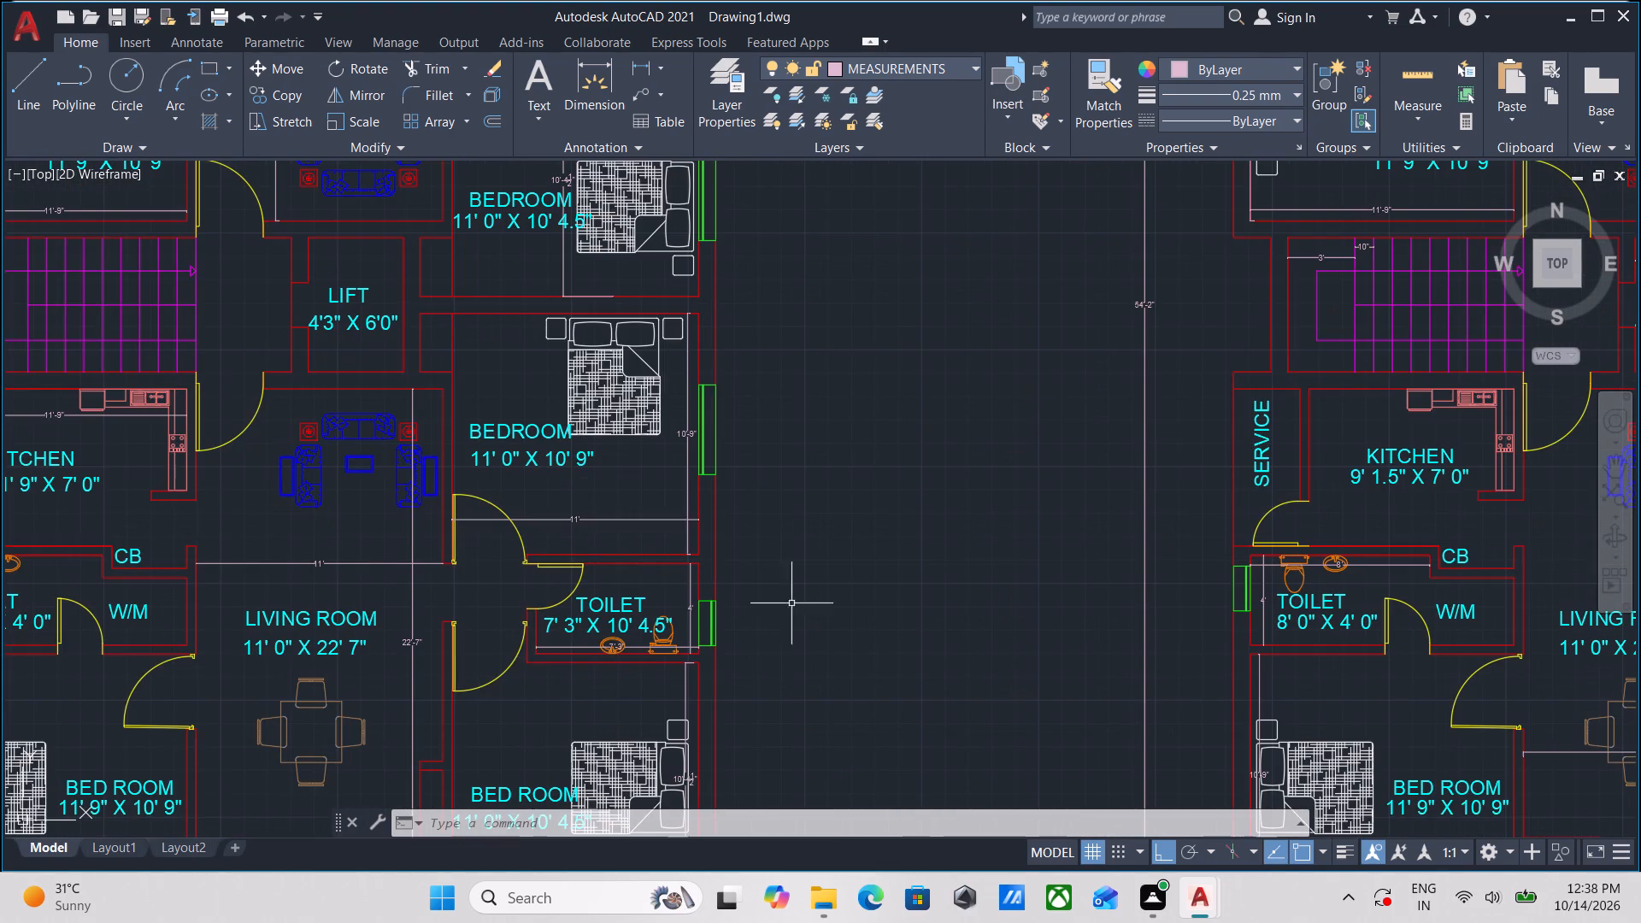
{"action": "scroll", "coordinate": [700, 652], "scroll_direction": "up", "scroll_amount": 3}
{"action": "scroll", "coordinate": [813, 582], "scroll_direction": "down", "scroll_amount": 3}
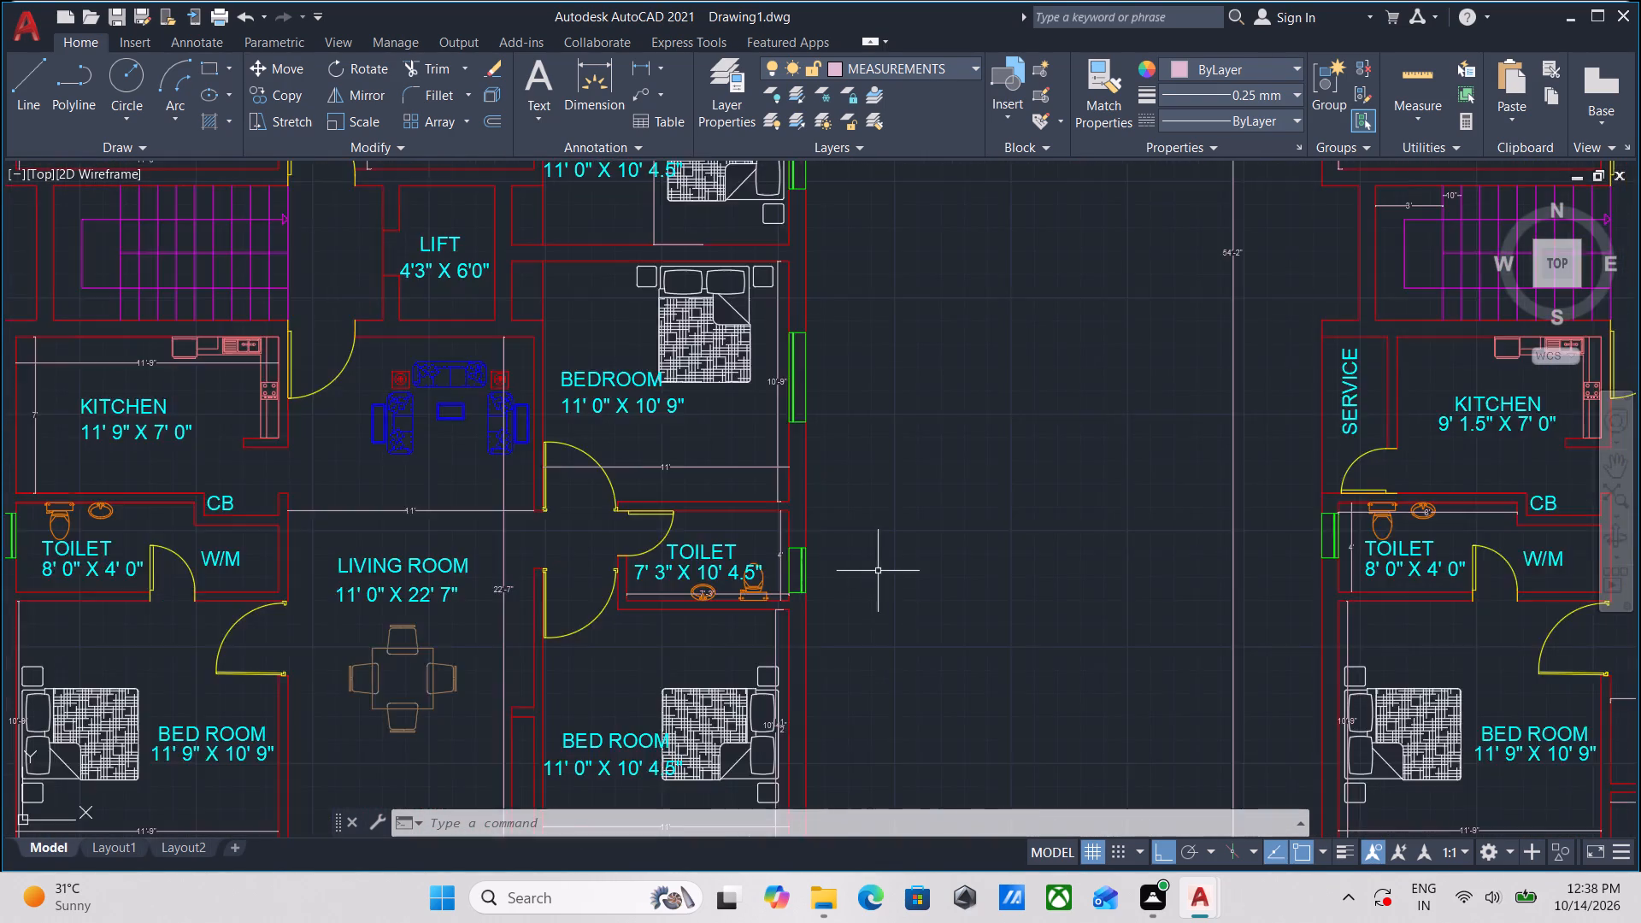
{"action": "scroll", "coordinate": [878, 568], "scroll_direction": "down", "scroll_amount": 2}
{"action": "middle_click_drag", "start_coordinate": [890, 561], "coordinate": [624, 582]}
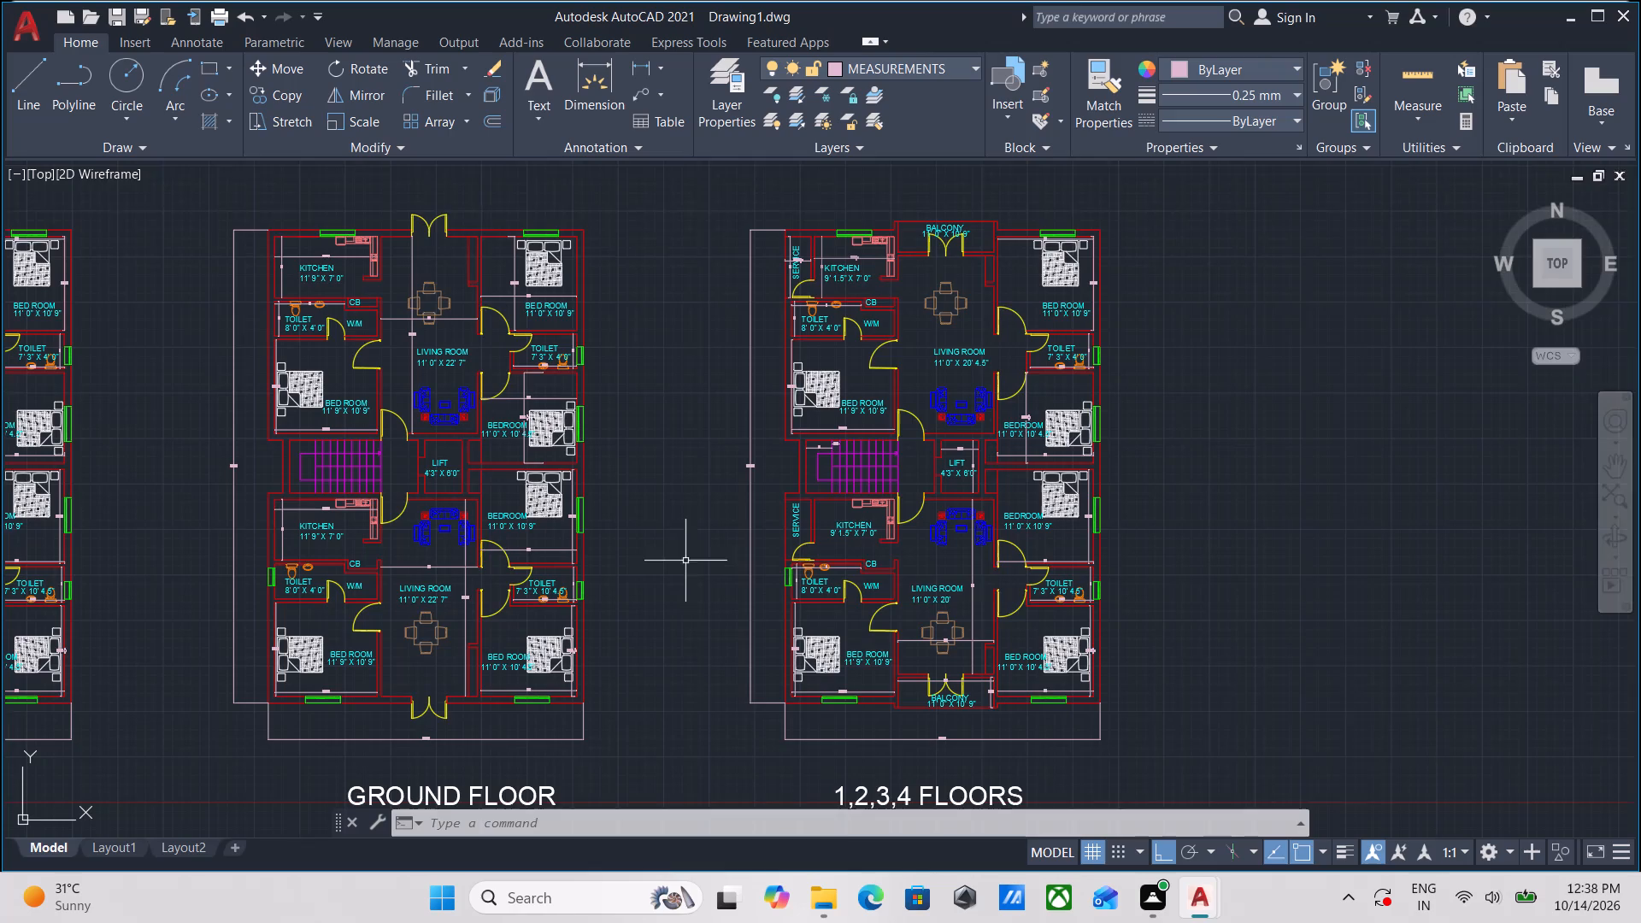
{"action": "middle_click_drag", "start_coordinate": [686, 561], "coordinate": [696, 549]}
{"action": "middle_click_drag", "start_coordinate": [706, 540], "coordinate": [691, 473]}
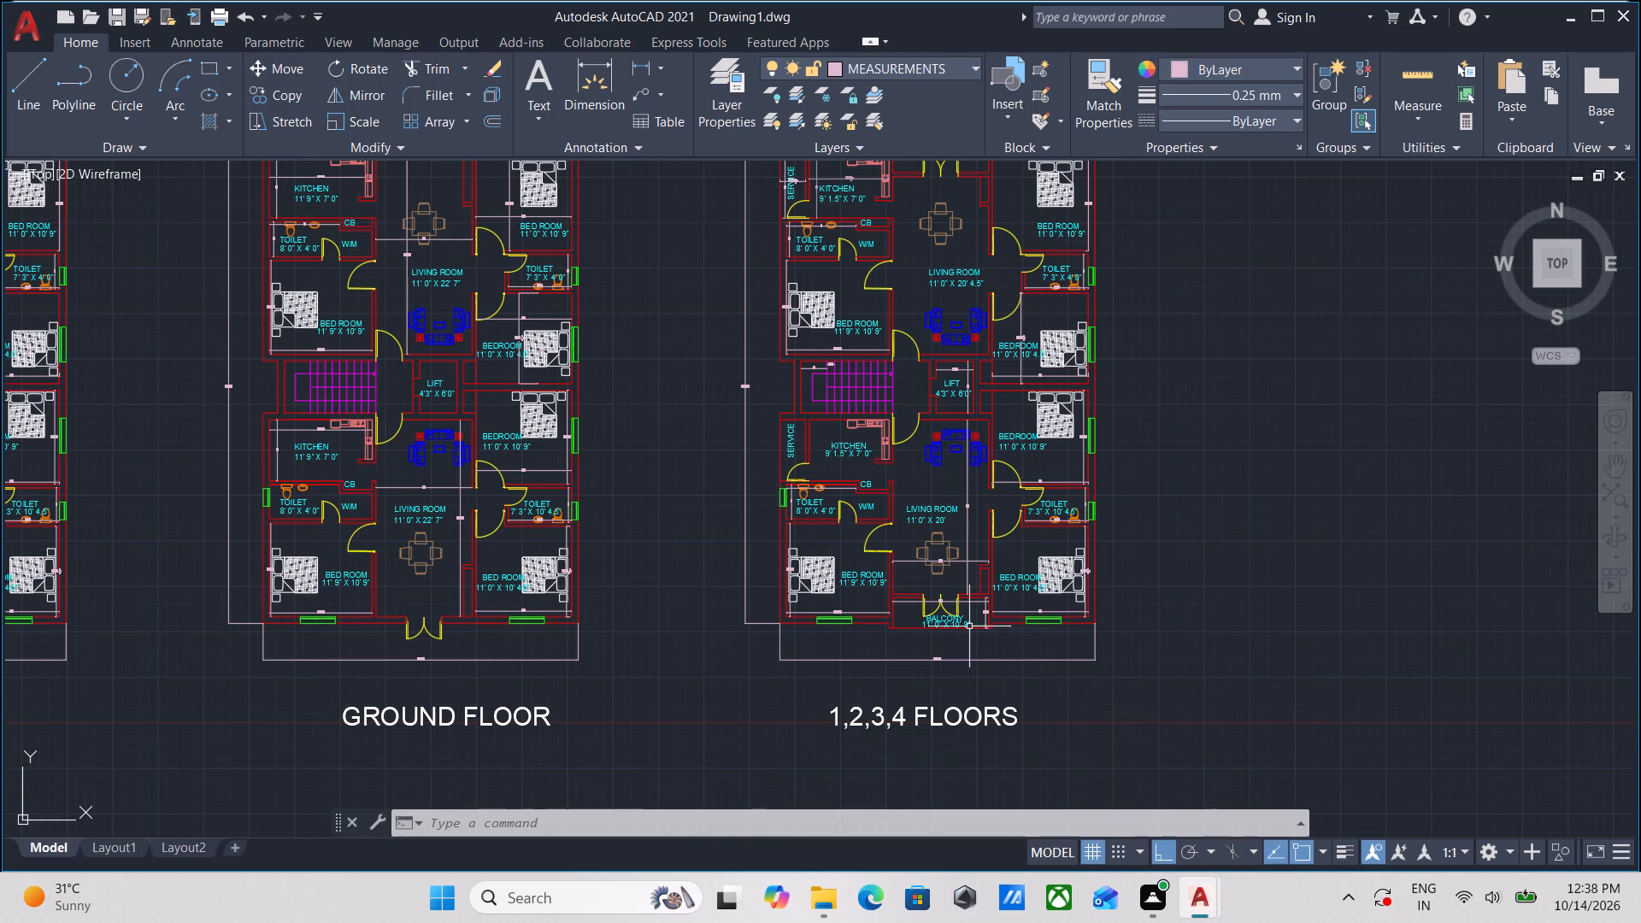
Copy the whole ground floor plan with its dimensions, without the title, from its lower-left outer corner to empty space about 238' away at 348°.
{"action": "scroll", "coordinate": [944, 632], "scroll_direction": "down", "scroll_amount": 1}
{"action": "scroll", "coordinate": [889, 646], "scroll_direction": "up", "scroll_amount": 2}
{"action": "scroll", "coordinate": [647, 649], "scroll_direction": "down", "scroll_amount": 1}
{"action": "middle_click_drag", "start_coordinate": [652, 650], "coordinate": [757, 647]}
{"action": "middle_click_drag", "start_coordinate": [710, 665], "coordinate": [559, 667]}
{"action": "left_click", "coordinate": [539, 646]}
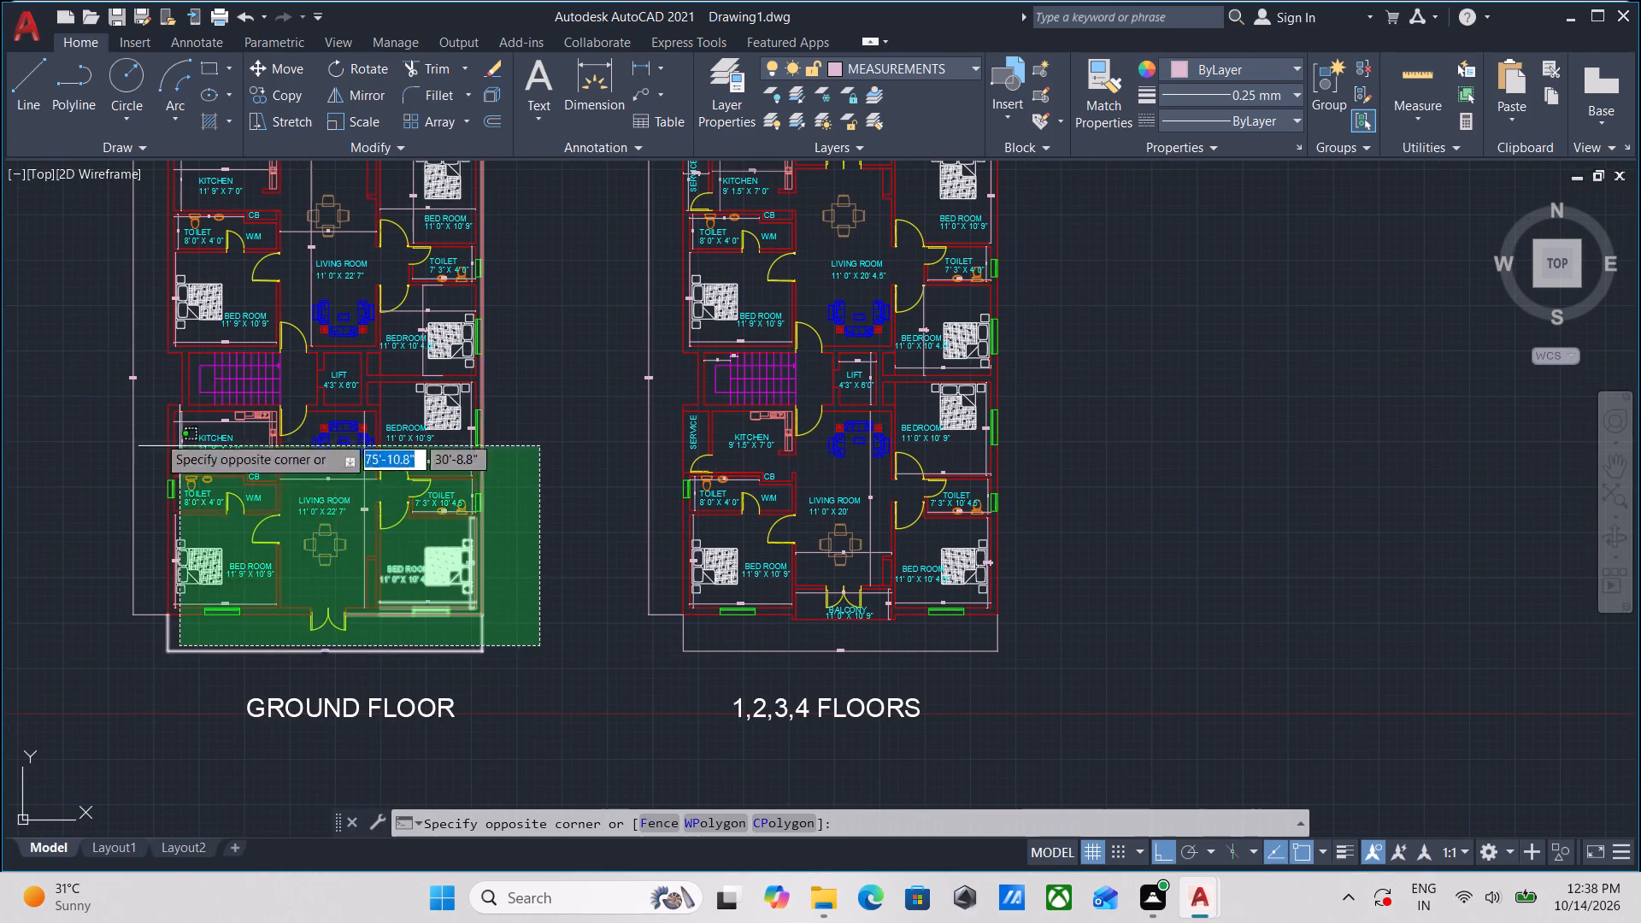
{"action": "middle_click_drag", "start_coordinate": [53, 372], "coordinate": [174, 476]}
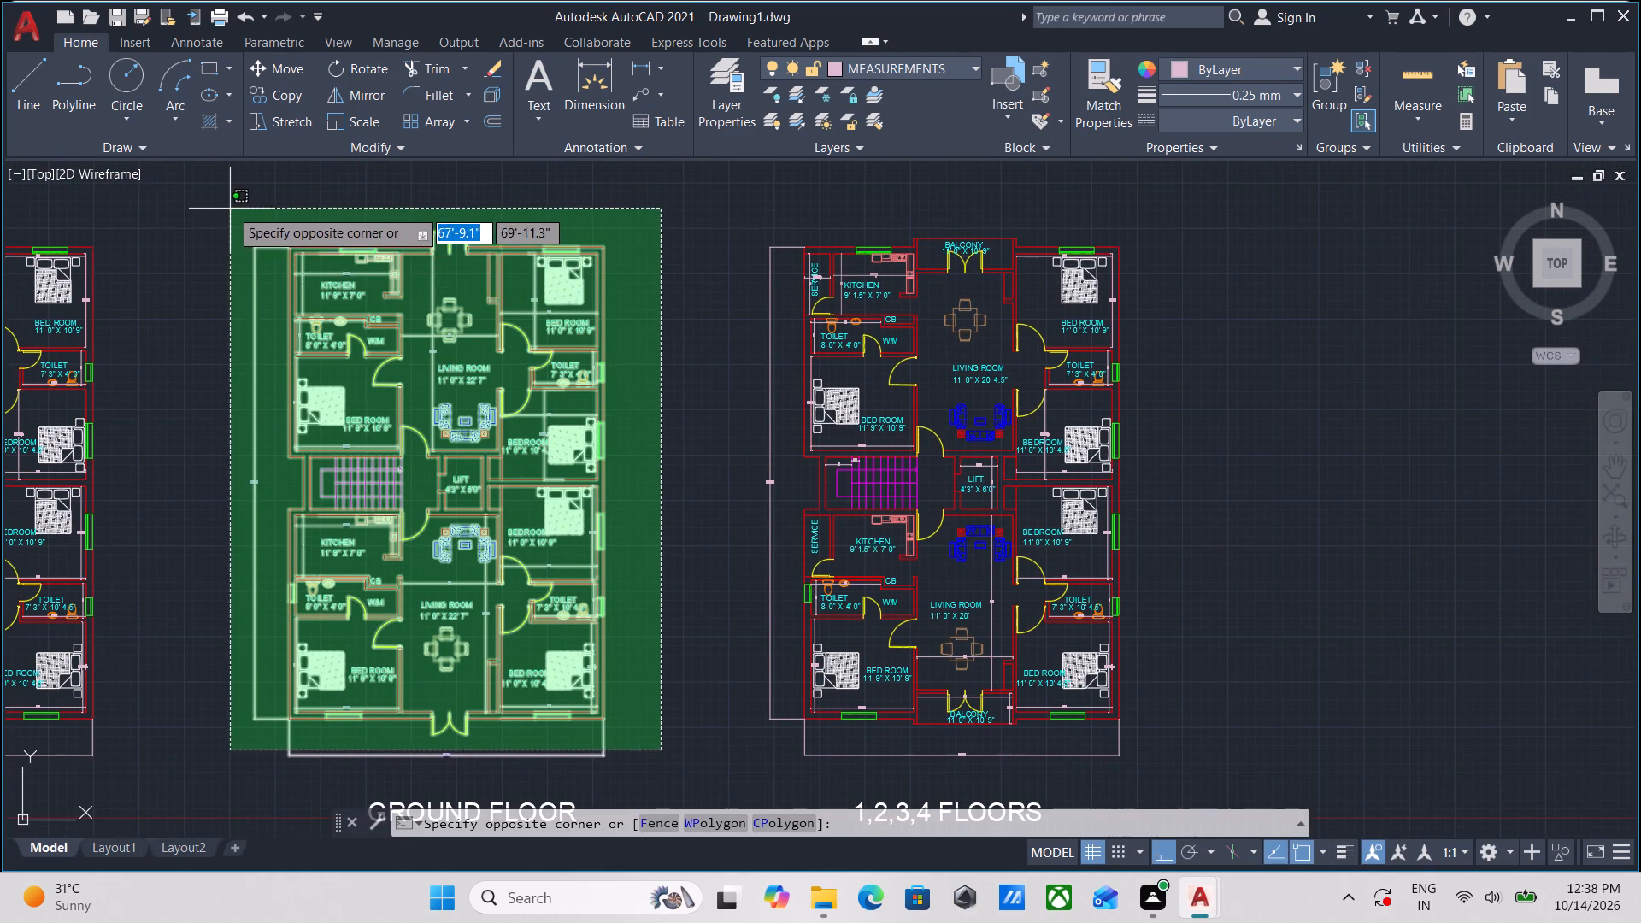
{"action": "left_click", "coordinate": [230, 209]}
{"action": "middle_click_drag", "start_coordinate": [272, 578], "coordinate": [275, 465]}
{"action": "scroll", "coordinate": [274, 523], "scroll_direction": "up", "scroll_amount": 1}
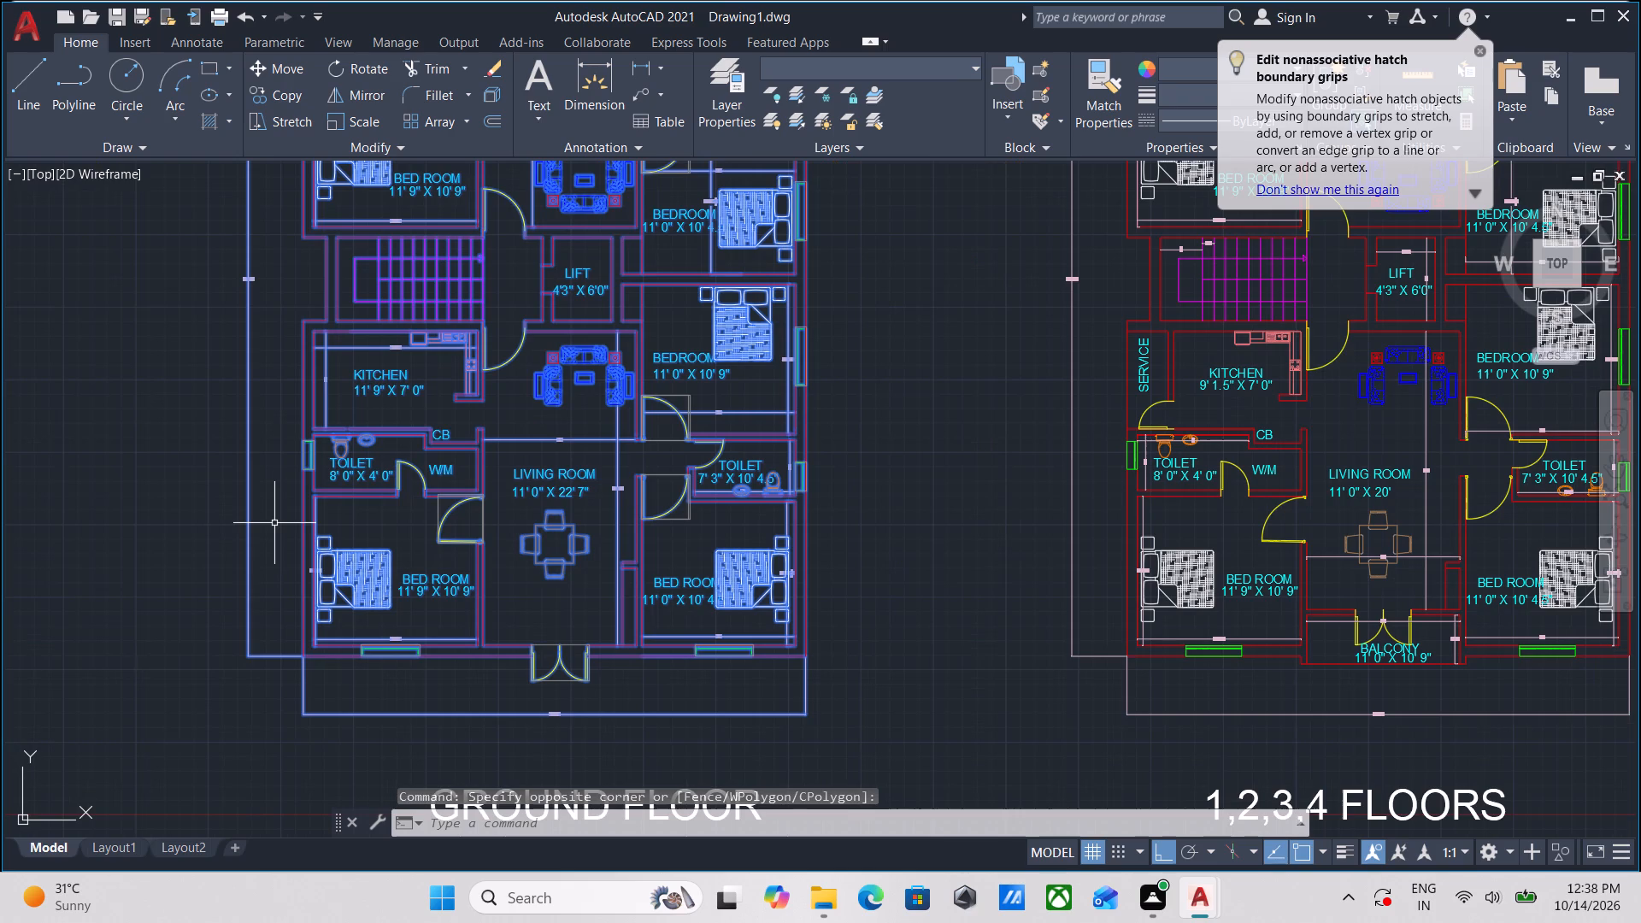
{"action": "key", "text": "c"}
{"action": "key", "text": "o"}
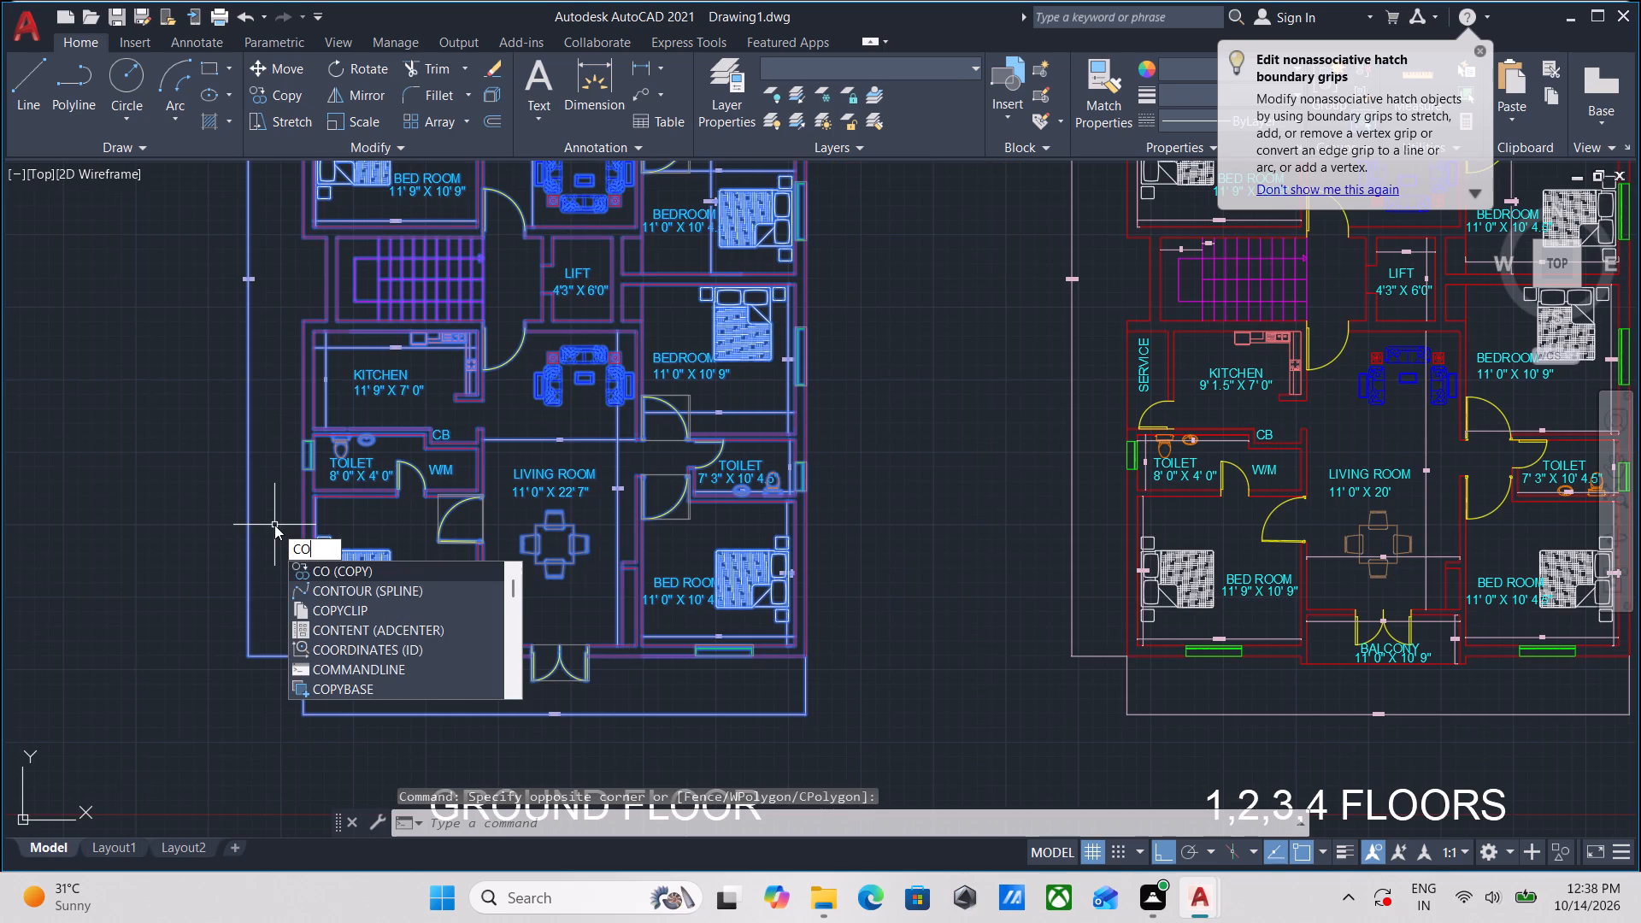
{"action": "key", "text": "Return"}
{"action": "scroll", "coordinate": [246, 668], "scroll_direction": "up", "scroll_amount": 2}
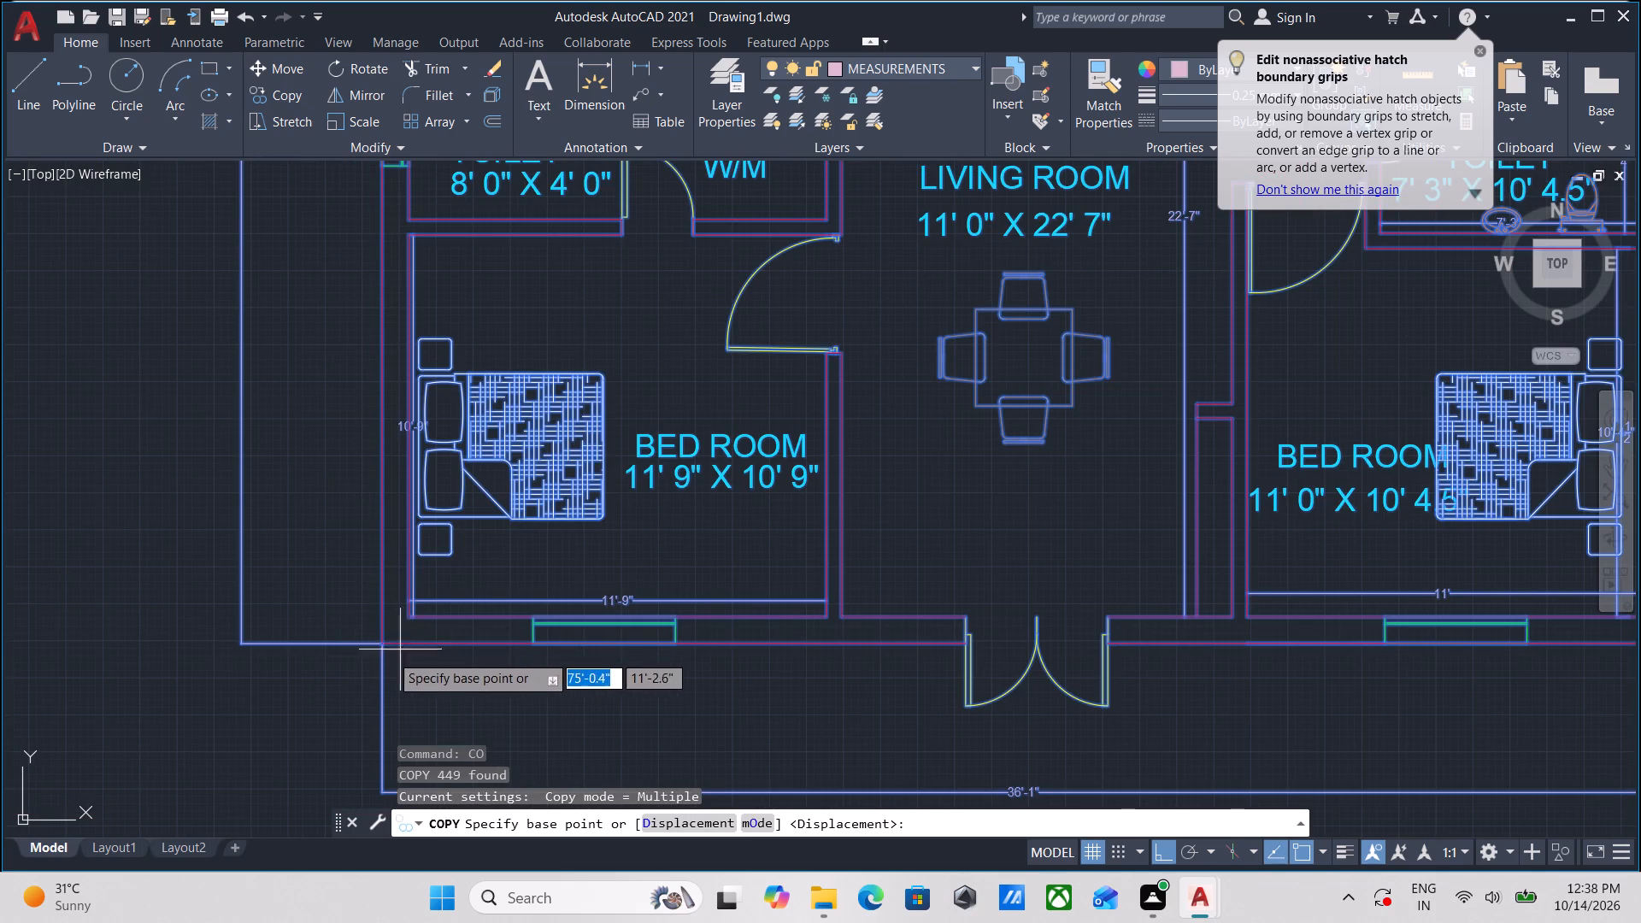
{"action": "left_click", "coordinate": [382, 644]}
{"action": "scroll", "coordinate": [800, 633], "scroll_direction": "down", "scroll_amount": 2}
{"action": "middle_click_drag", "start_coordinate": [794, 633], "coordinate": [0, 538]}
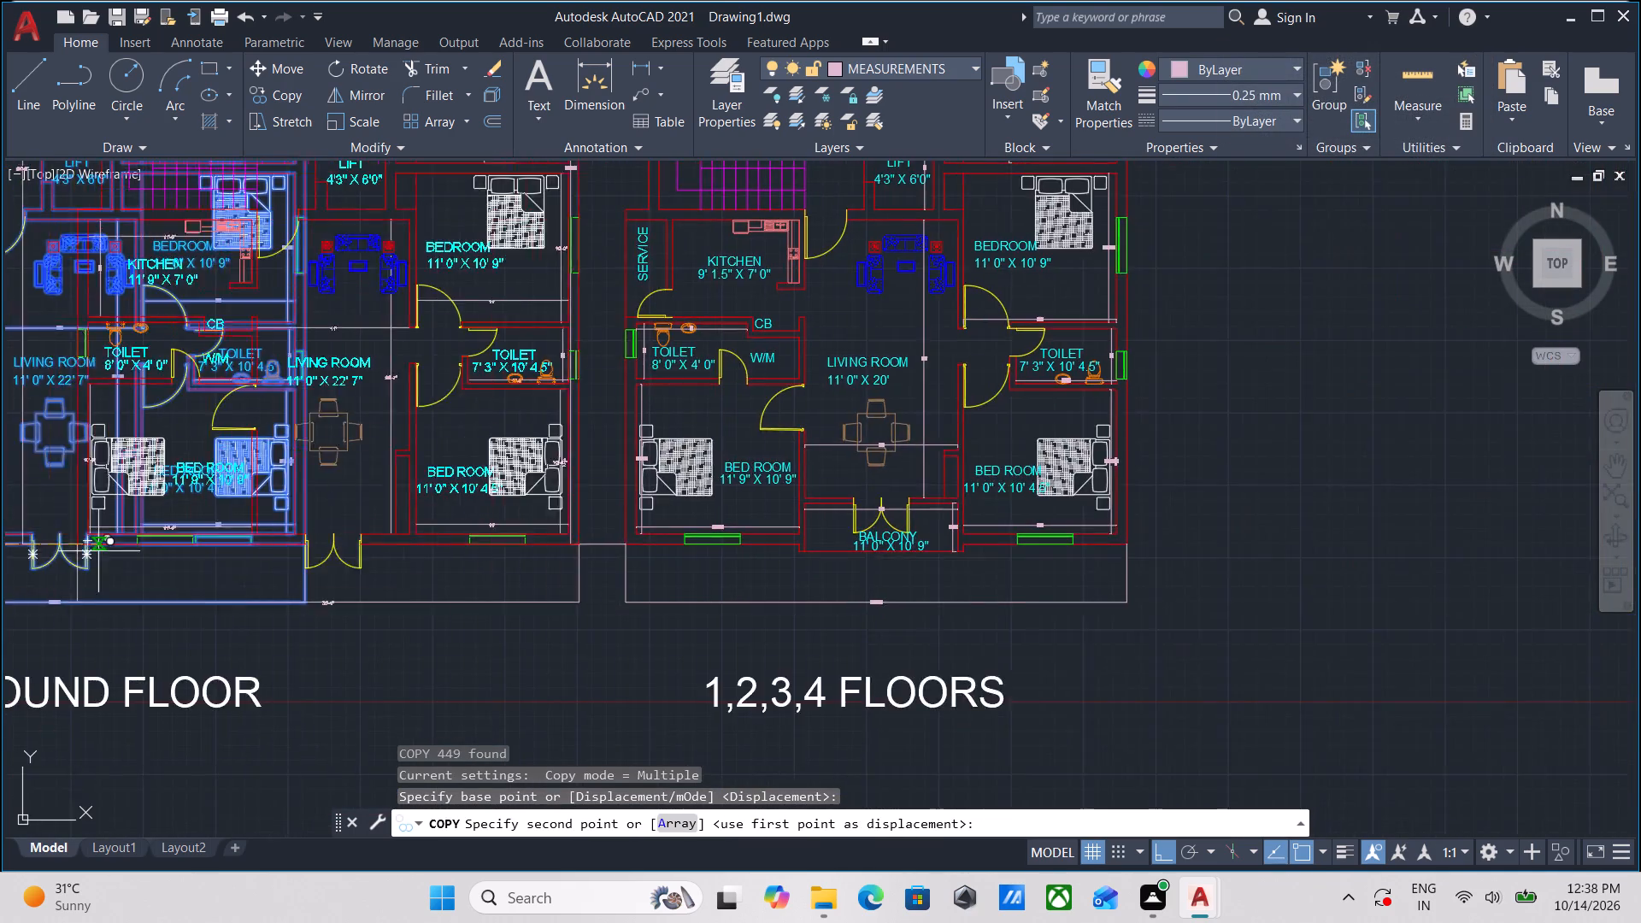
{"action": "scroll", "coordinate": [360, 566], "scroll_direction": "down", "scroll_amount": 2}
{"action": "middle_click_drag", "start_coordinate": [378, 570], "coordinate": [0, 456]}
{"action": "key", "text": "F8"}
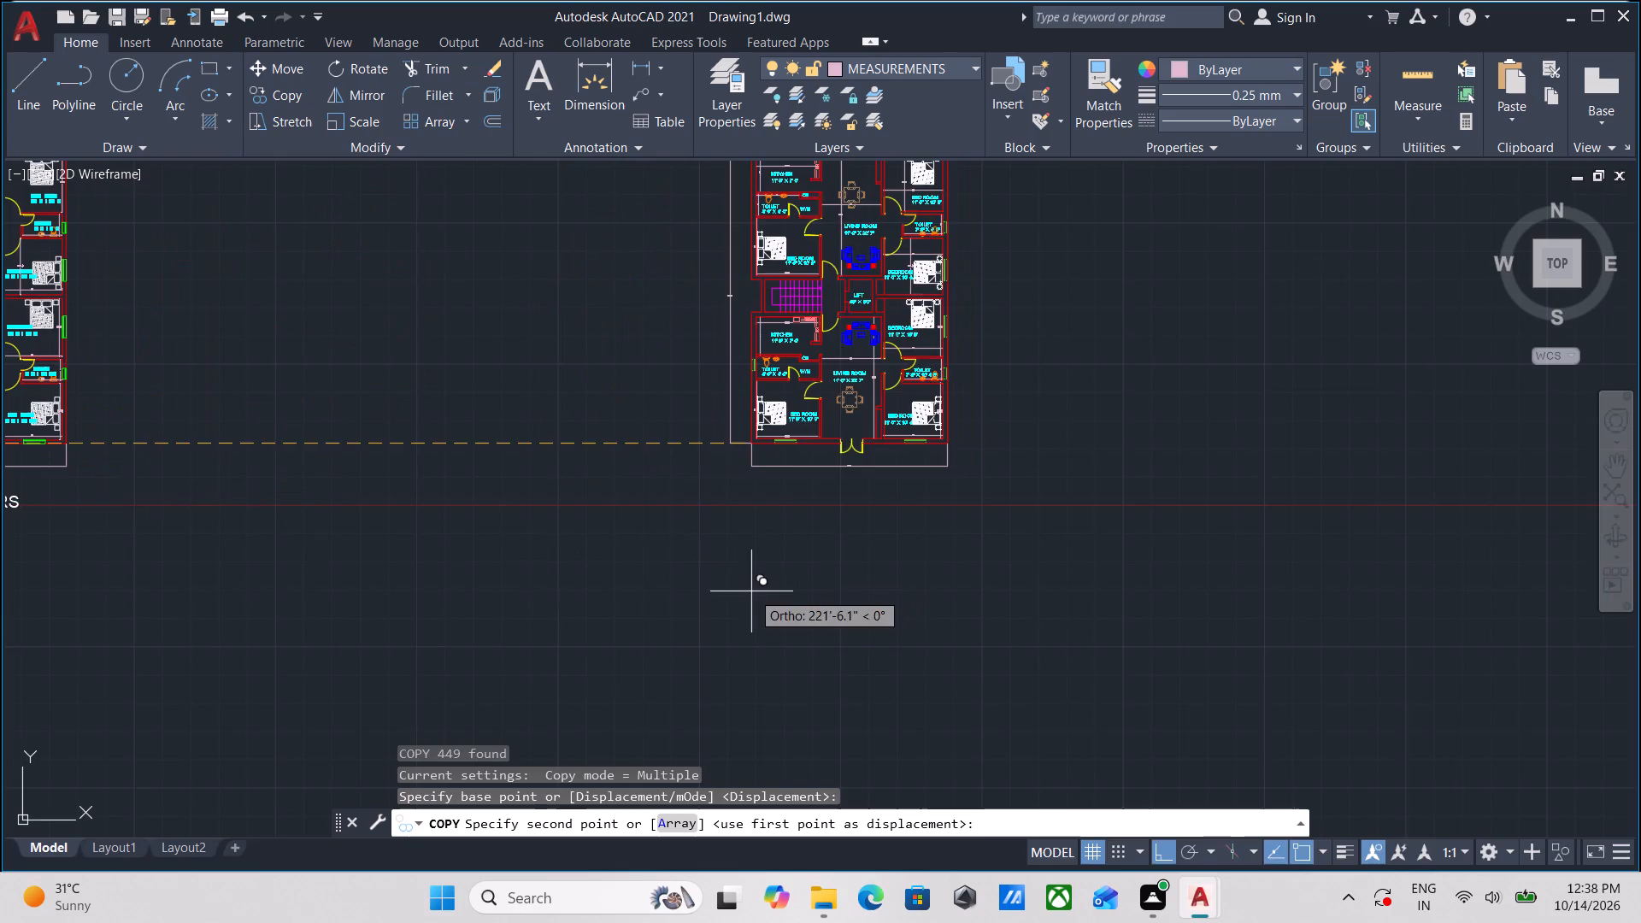
{"action": "scroll", "coordinate": [776, 597], "scroll_direction": "down", "scroll_amount": 3}
{"action": "middle_click_drag", "start_coordinate": [780, 614], "coordinate": [788, 497]}
{"action": "scroll", "coordinate": [809, 568], "scroll_direction": "up", "scroll_amount": 2}
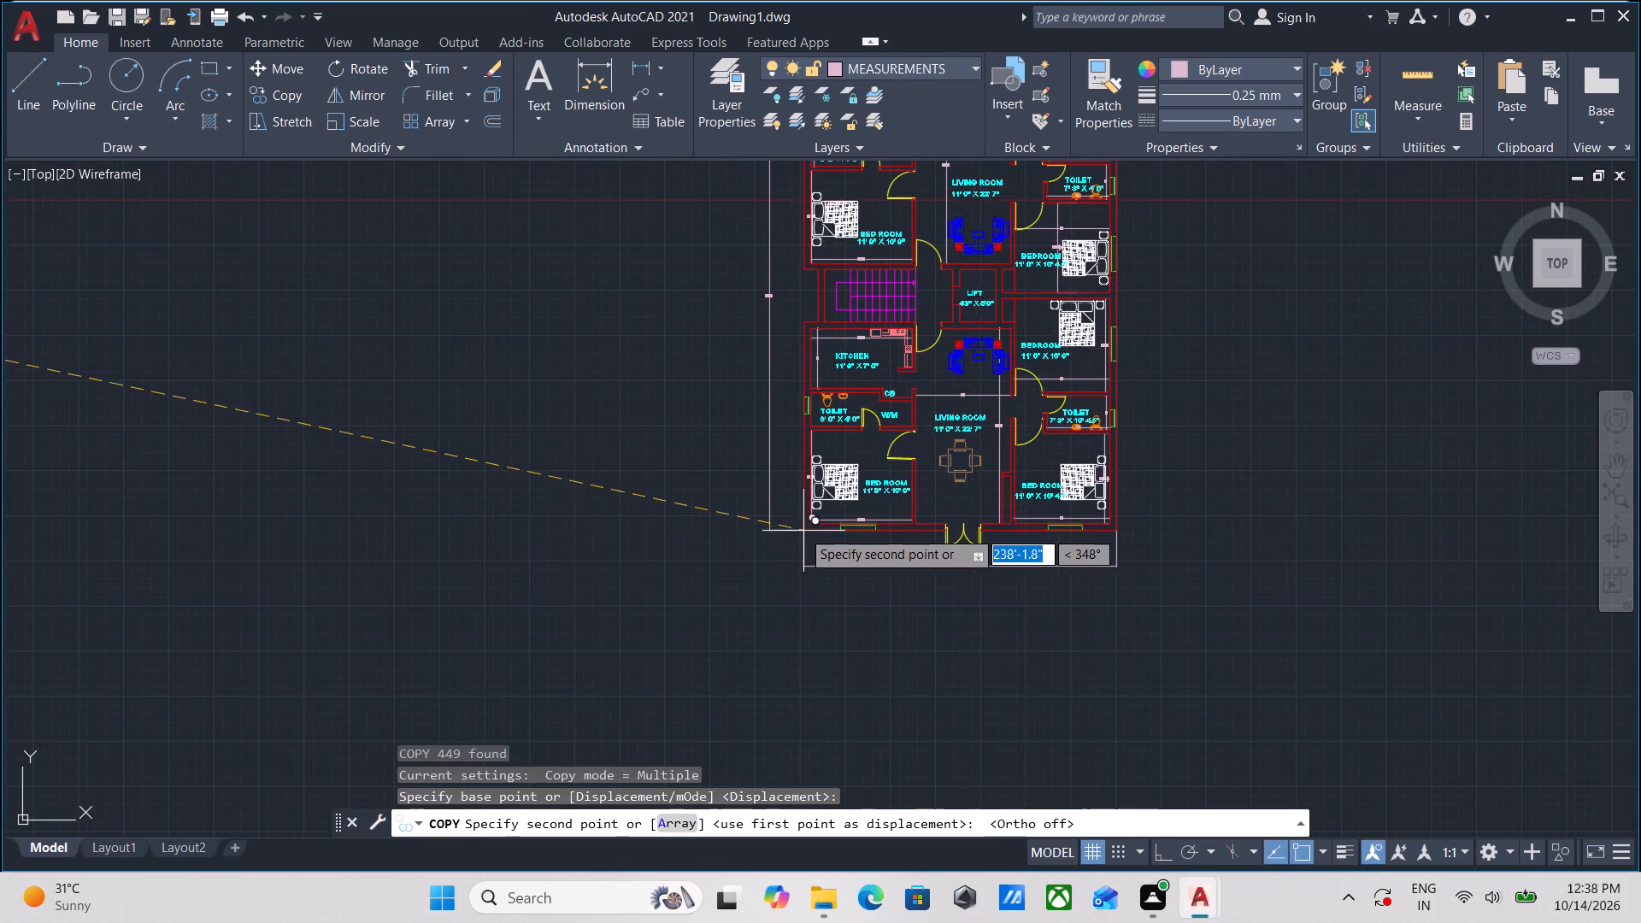
{"action": "left_click", "coordinate": [802, 530]}
{"action": "middle_click_drag", "start_coordinate": [993, 610], "coordinate": [842, 596]}
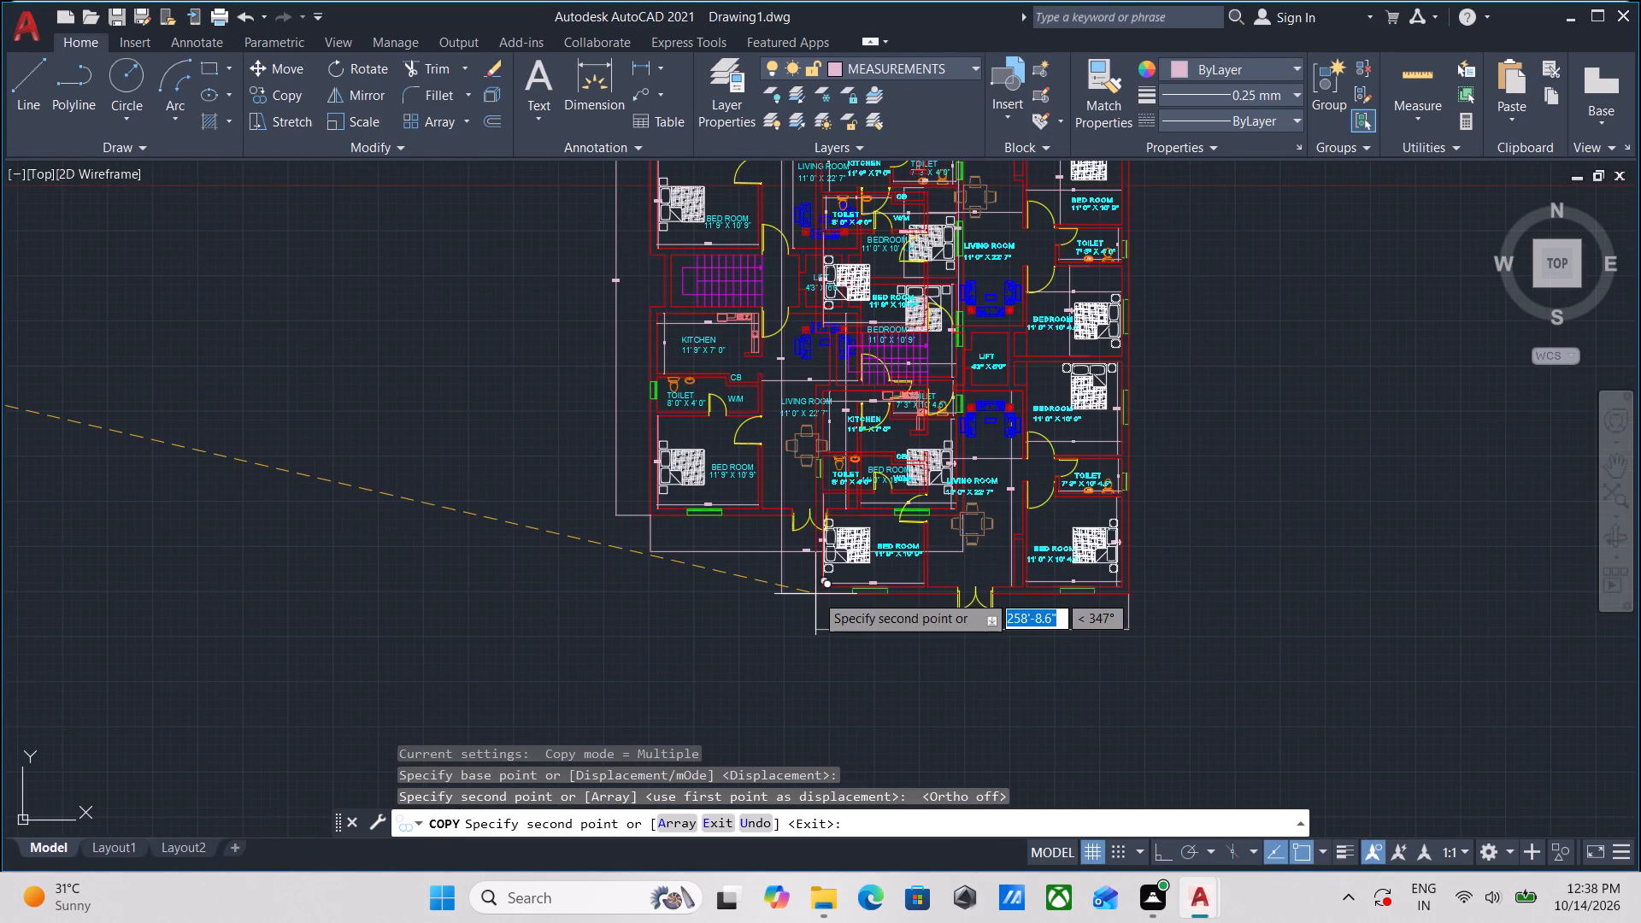
{"action": "key", "text": "Escape"}
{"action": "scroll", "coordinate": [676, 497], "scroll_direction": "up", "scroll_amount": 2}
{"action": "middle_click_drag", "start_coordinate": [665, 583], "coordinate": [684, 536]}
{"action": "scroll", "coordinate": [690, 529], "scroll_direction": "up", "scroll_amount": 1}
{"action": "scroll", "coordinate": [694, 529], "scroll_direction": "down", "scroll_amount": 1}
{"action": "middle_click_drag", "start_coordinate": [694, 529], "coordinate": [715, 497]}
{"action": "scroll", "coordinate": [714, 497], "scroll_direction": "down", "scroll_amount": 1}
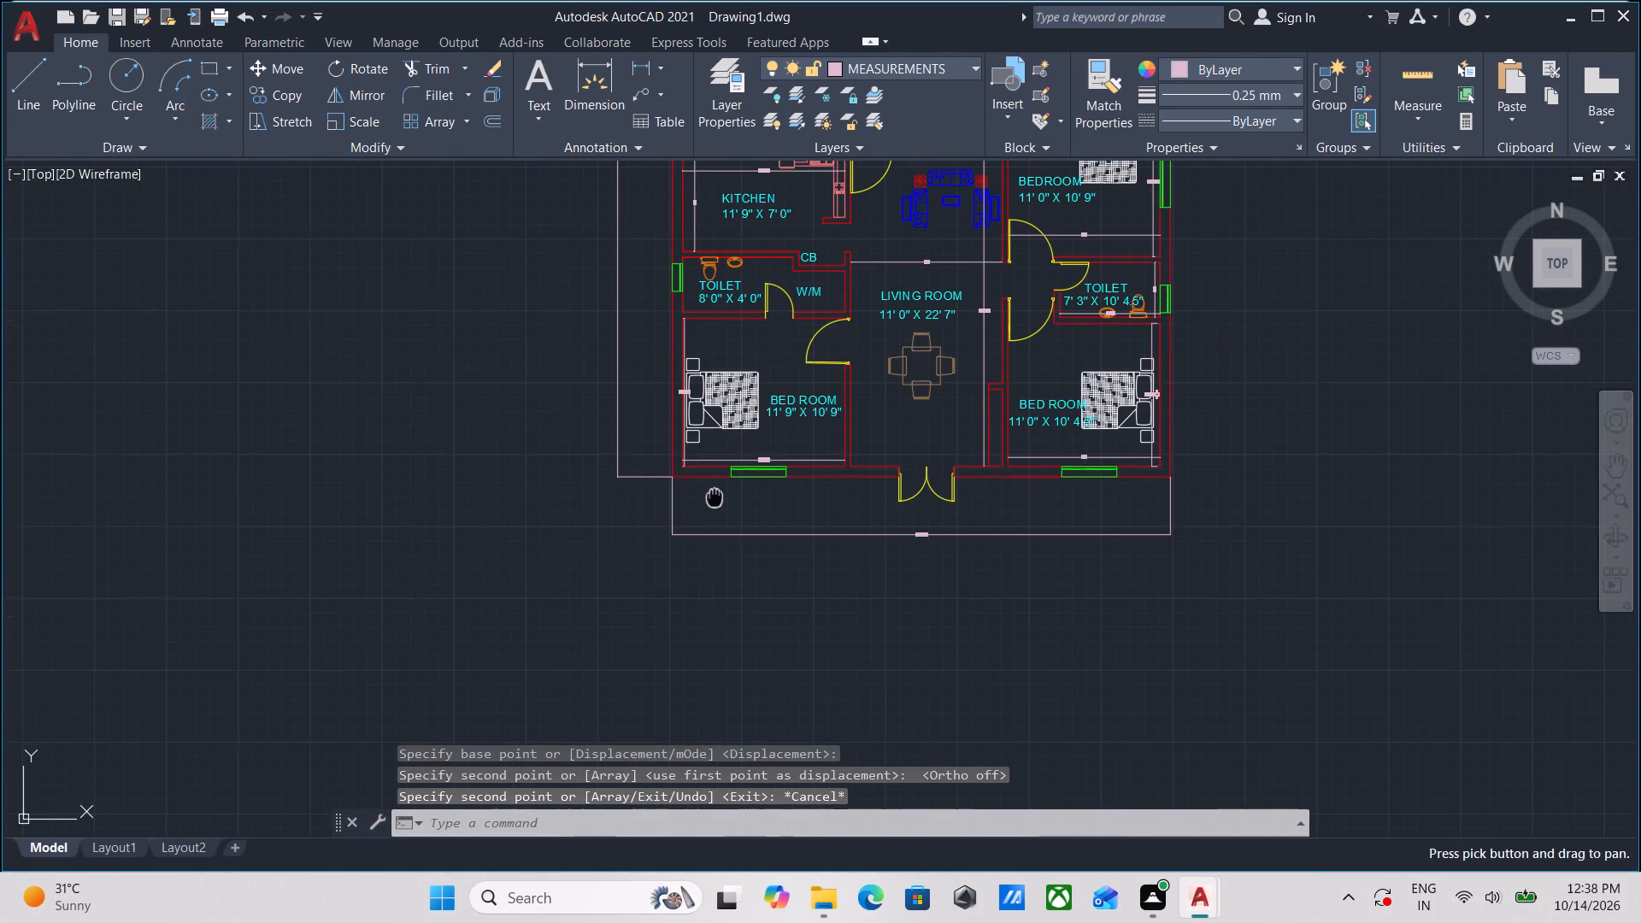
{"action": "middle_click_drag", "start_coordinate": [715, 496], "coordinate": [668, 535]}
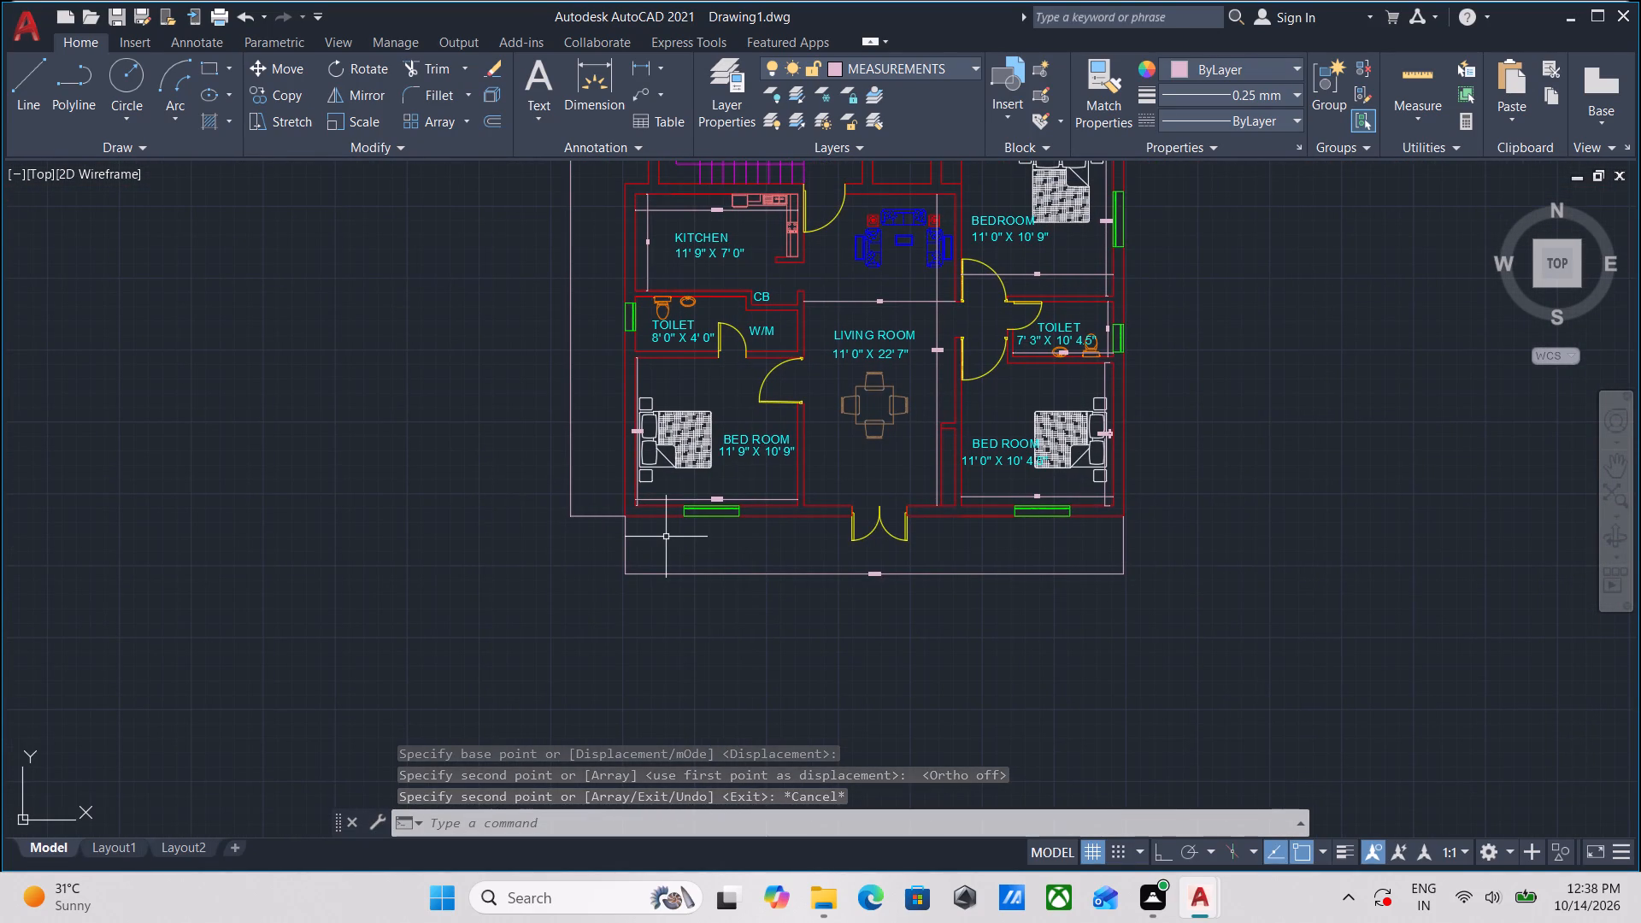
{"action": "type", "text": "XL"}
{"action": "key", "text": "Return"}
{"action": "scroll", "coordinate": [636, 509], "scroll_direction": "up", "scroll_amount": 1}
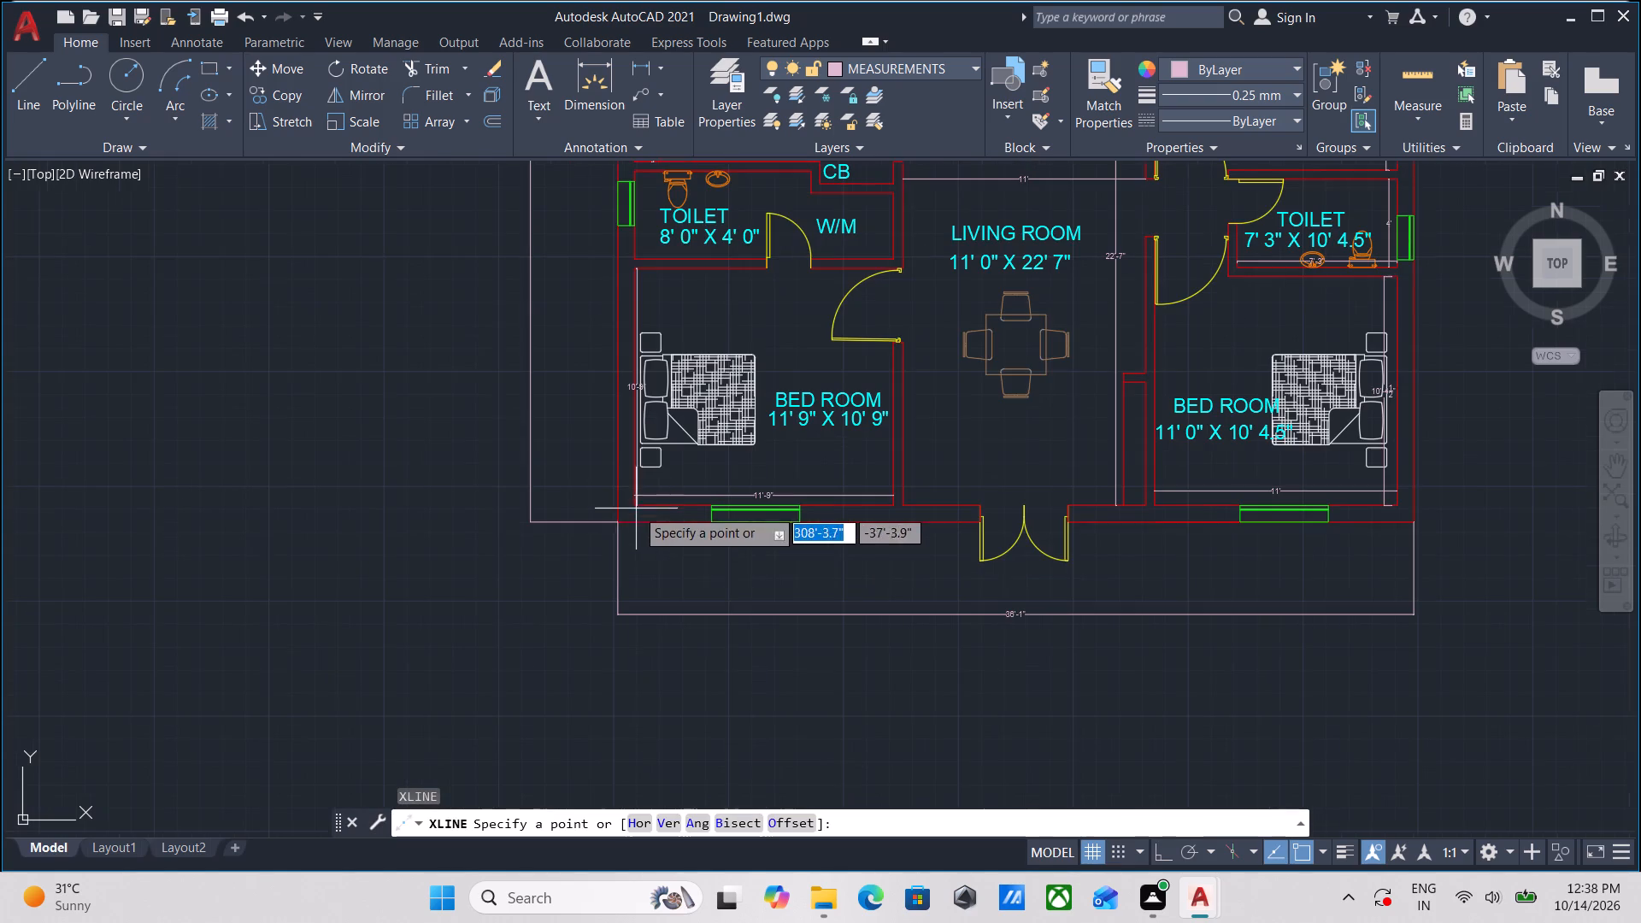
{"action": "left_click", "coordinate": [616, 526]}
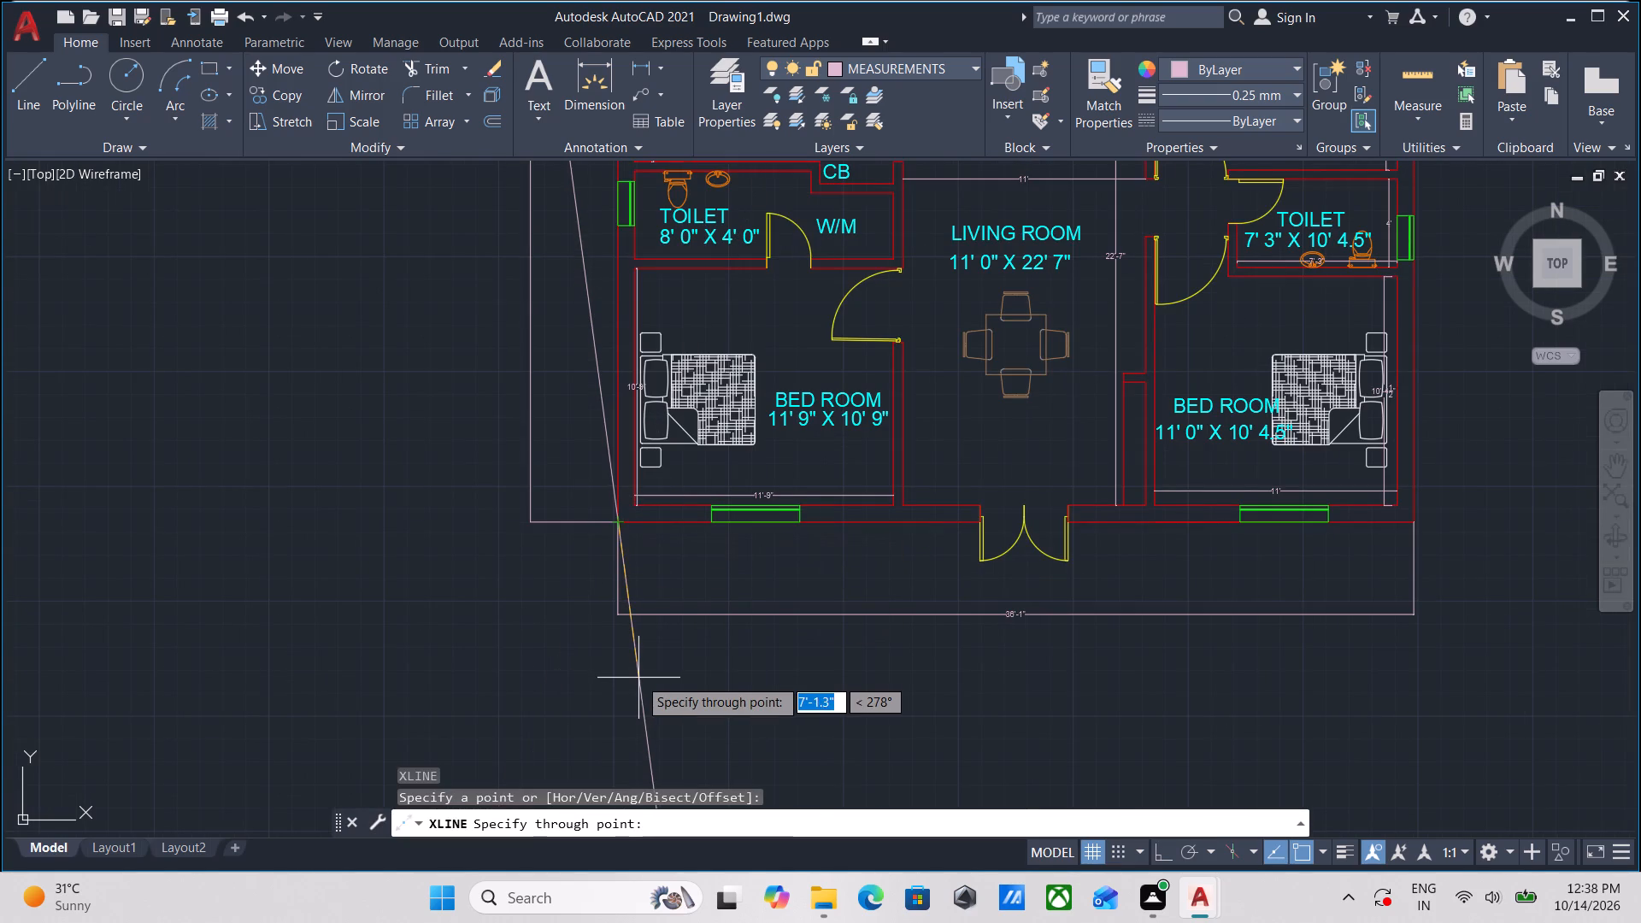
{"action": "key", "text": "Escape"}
Make layer 0 the current layer.
{"action": "left_click", "coordinate": [926, 67]}
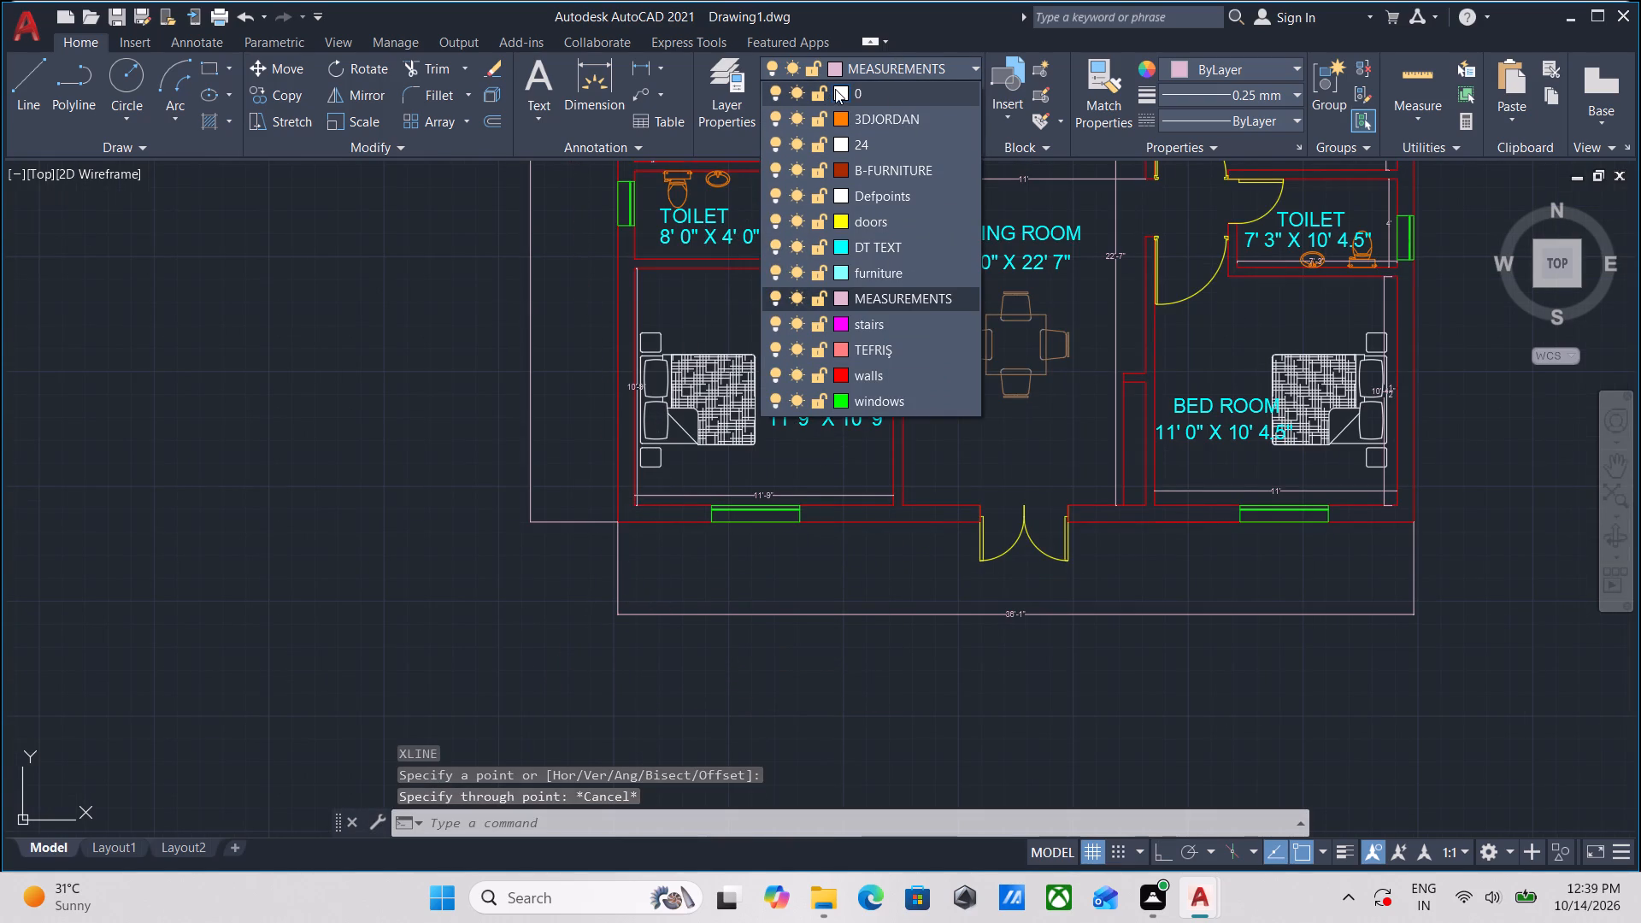
{"action": "left_click", "coordinate": [835, 89]}
{"action": "left_click_drag", "start_coordinate": [814, 604], "coordinate": [814, 612]}
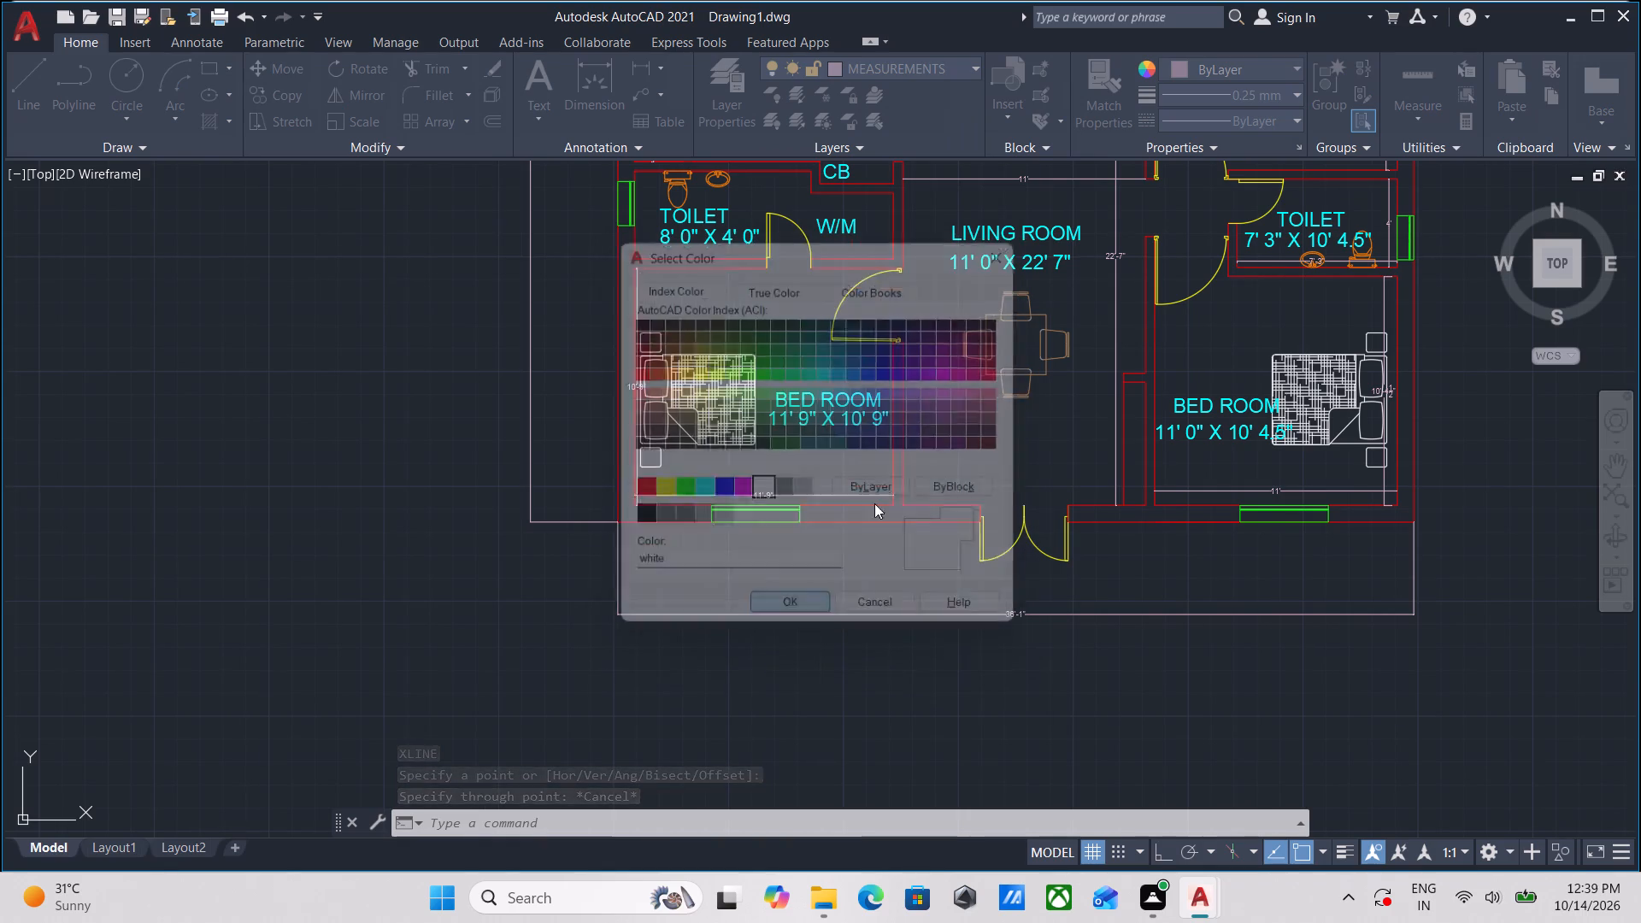
{"action": "left_click", "coordinate": [967, 62]}
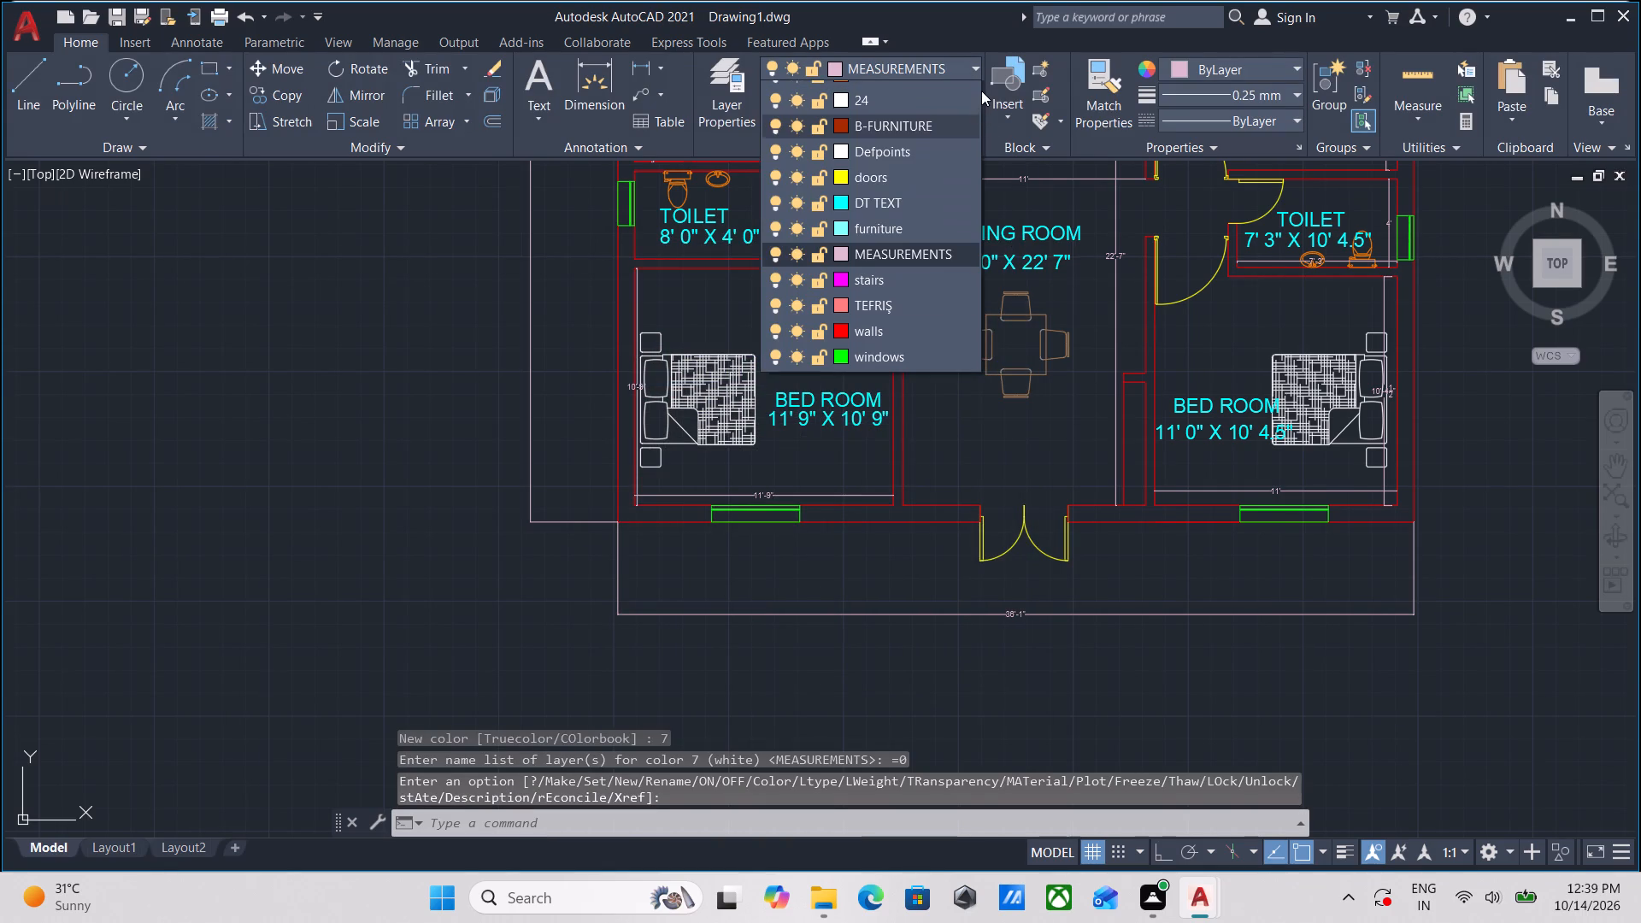
{"action": "left_click", "coordinate": [974, 91]}
With Ortho on, draw a vertical construction line through the copied plan's lower-left outer wall corner.
{"action": "scroll", "coordinate": [629, 582], "scroll_direction": "up", "scroll_amount": 1}
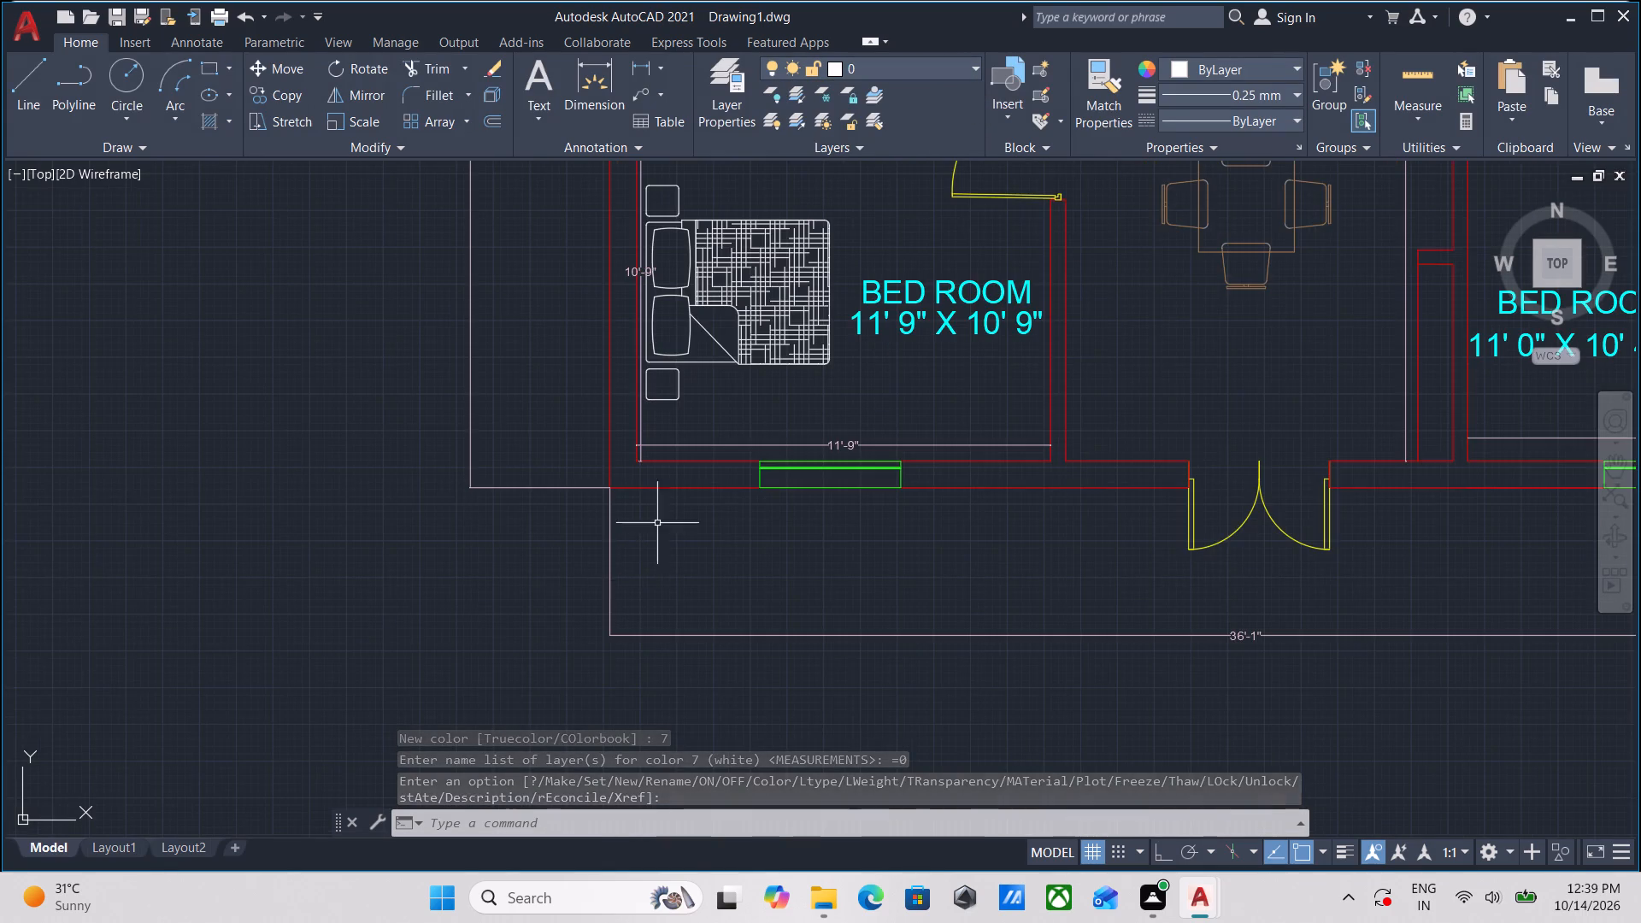
{"action": "scroll", "coordinate": [669, 503], "scroll_direction": "down", "scroll_amount": 1}
{"action": "middle_click_drag", "start_coordinate": [669, 503], "coordinate": [624, 590]}
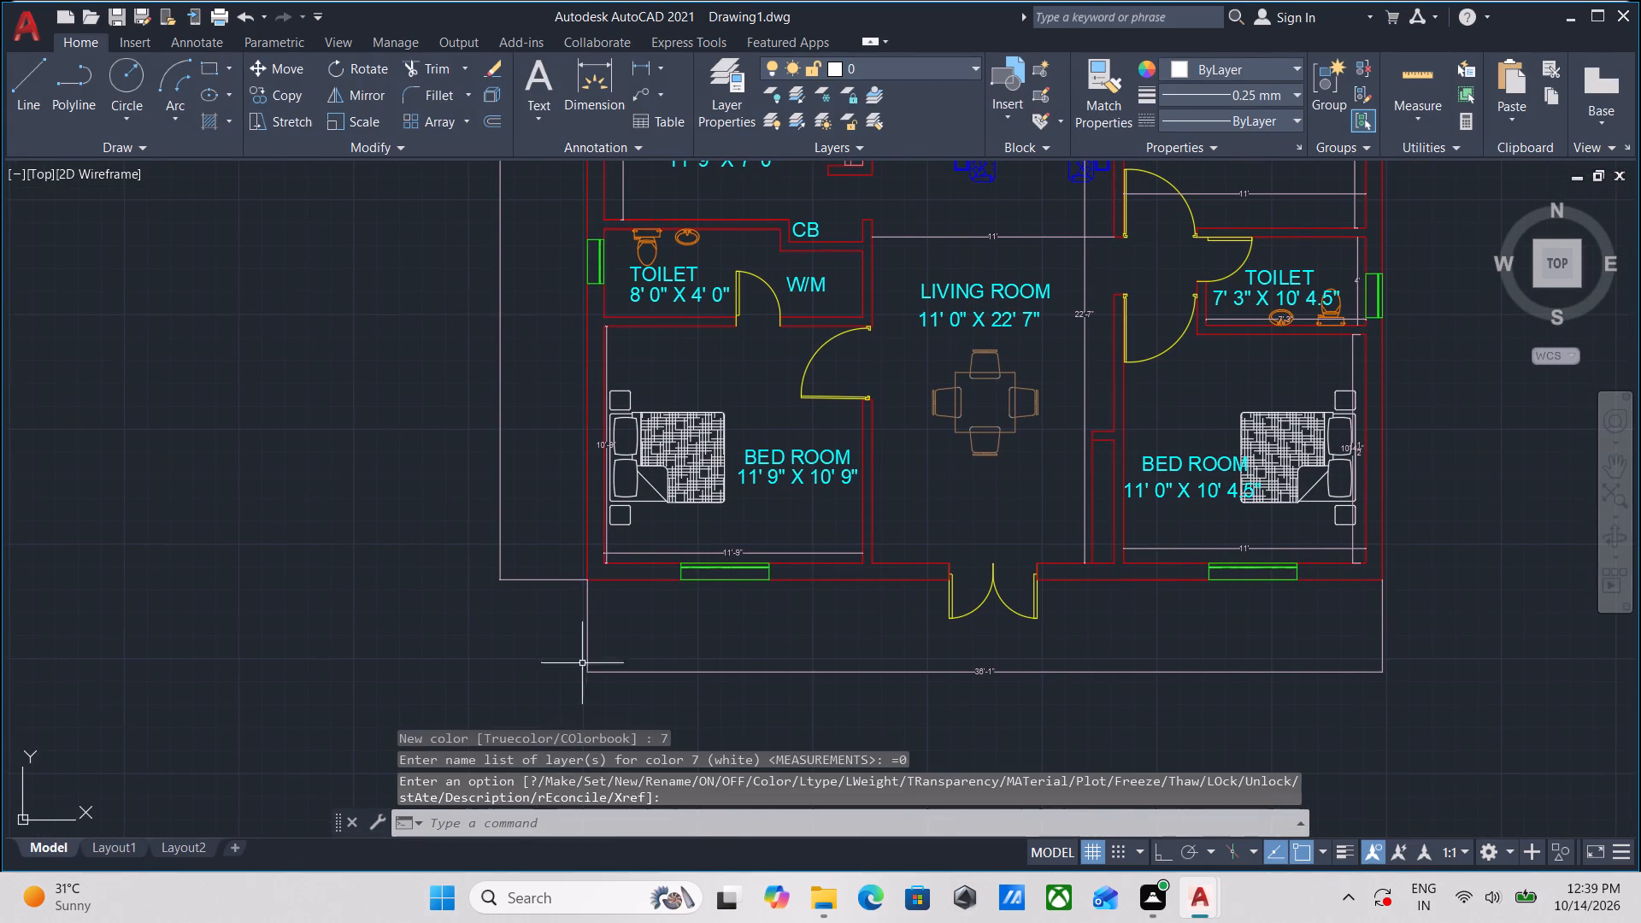
{"action": "type", "text": "XXL"}
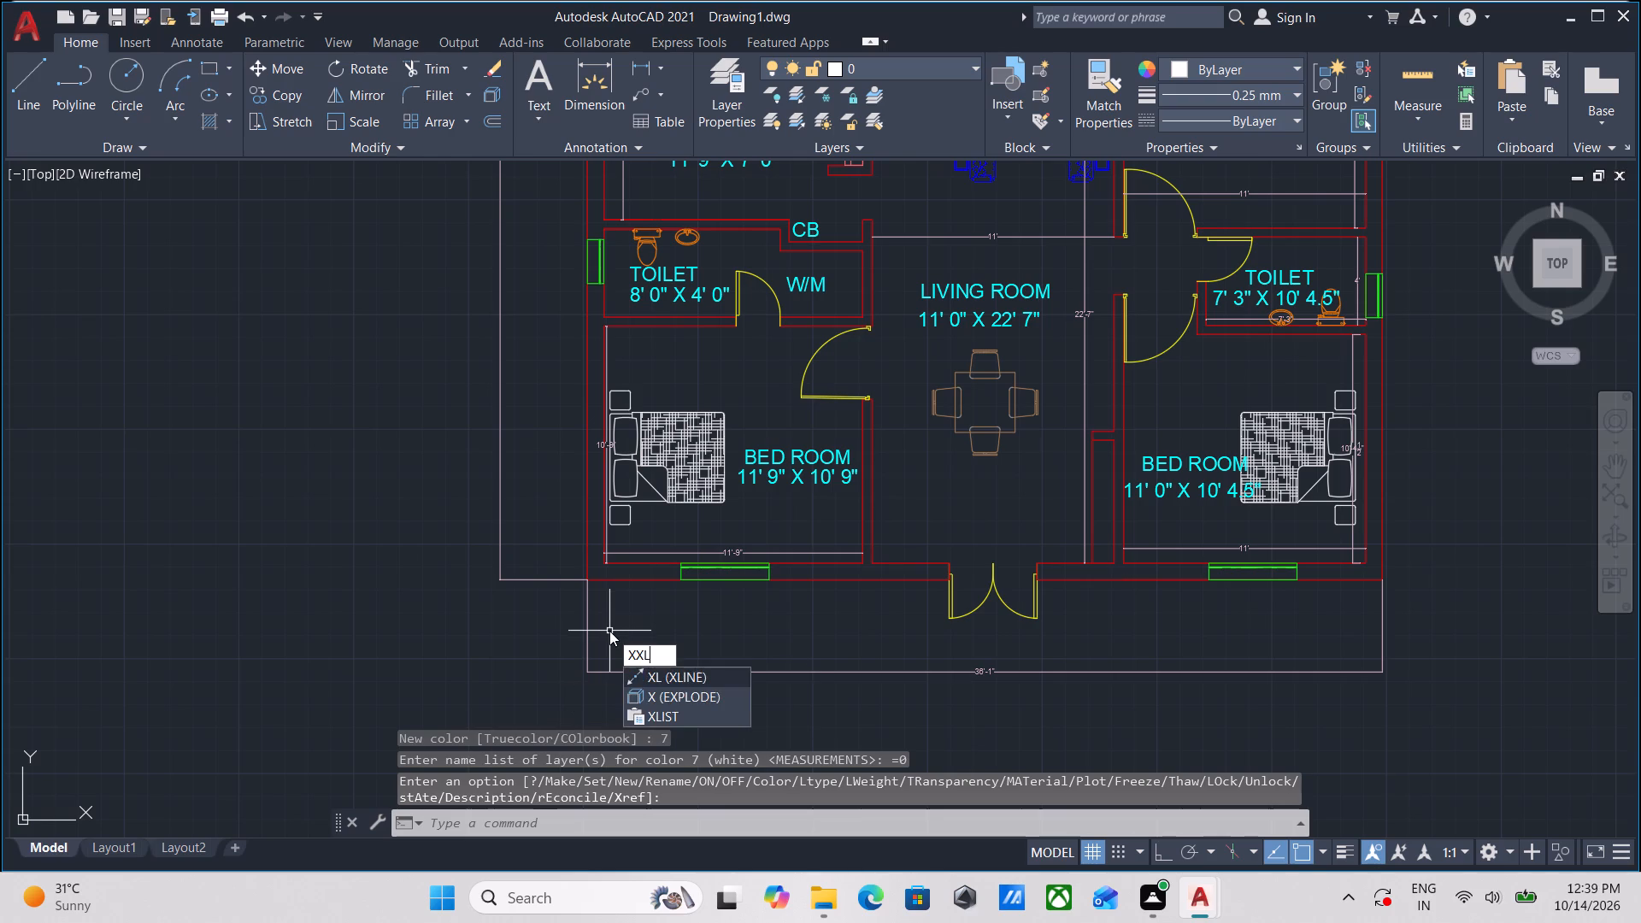
{"action": "key", "text": "Return"}
{"action": "scroll", "coordinate": [589, 595], "scroll_direction": "up", "scroll_amount": 2}
{"action": "left_click", "coordinate": [585, 559]}
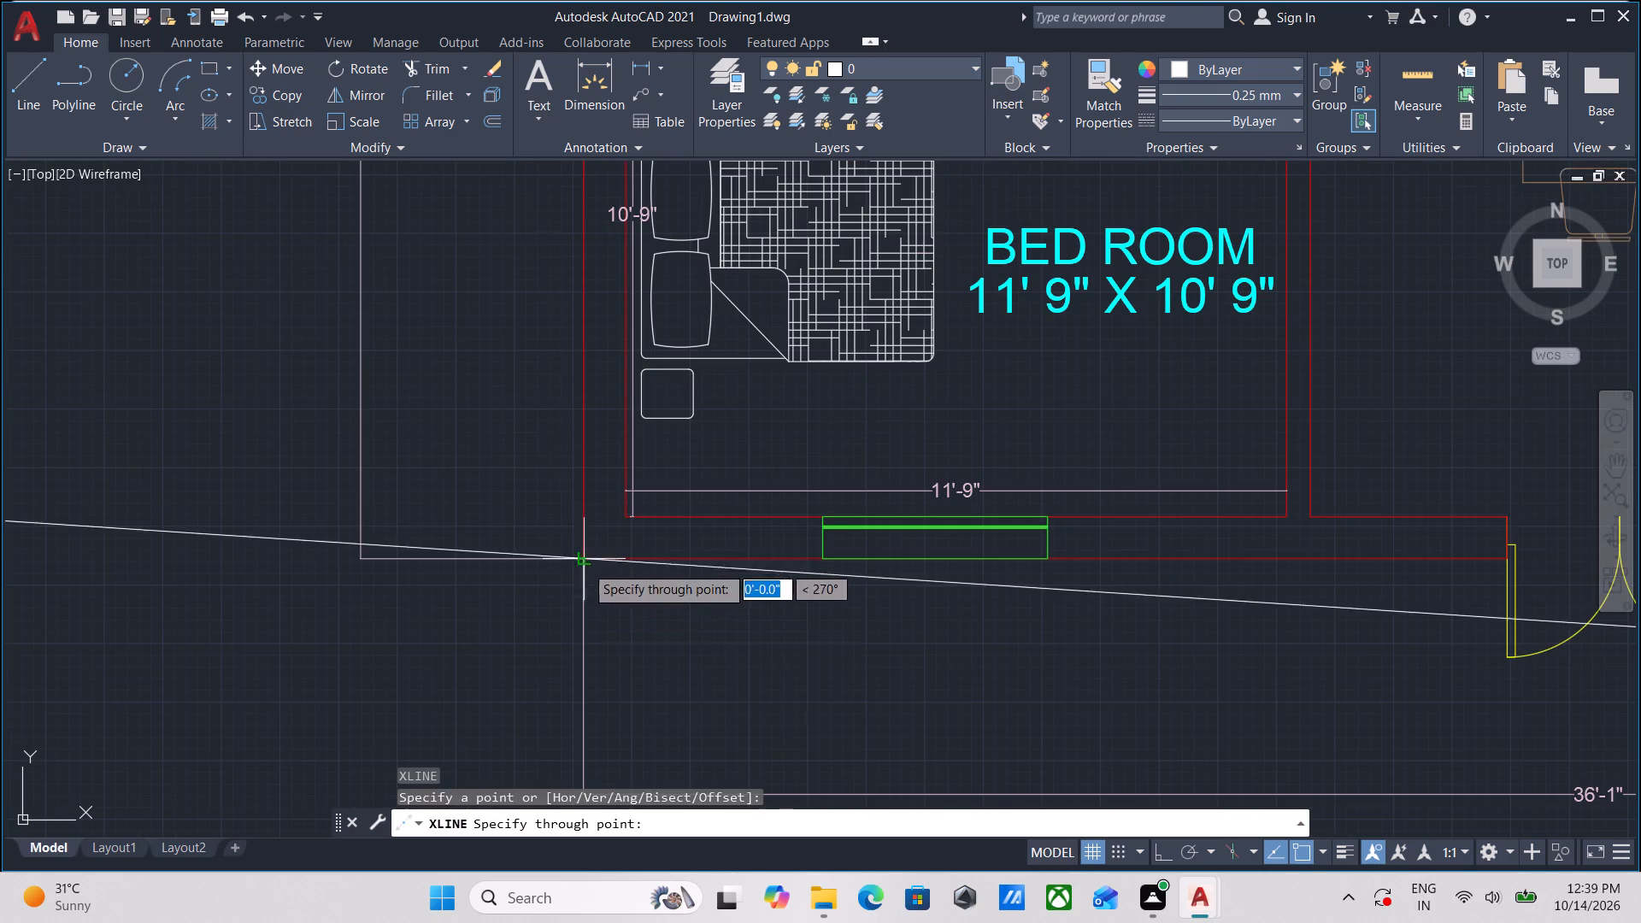
{"action": "key", "text": "F8"}
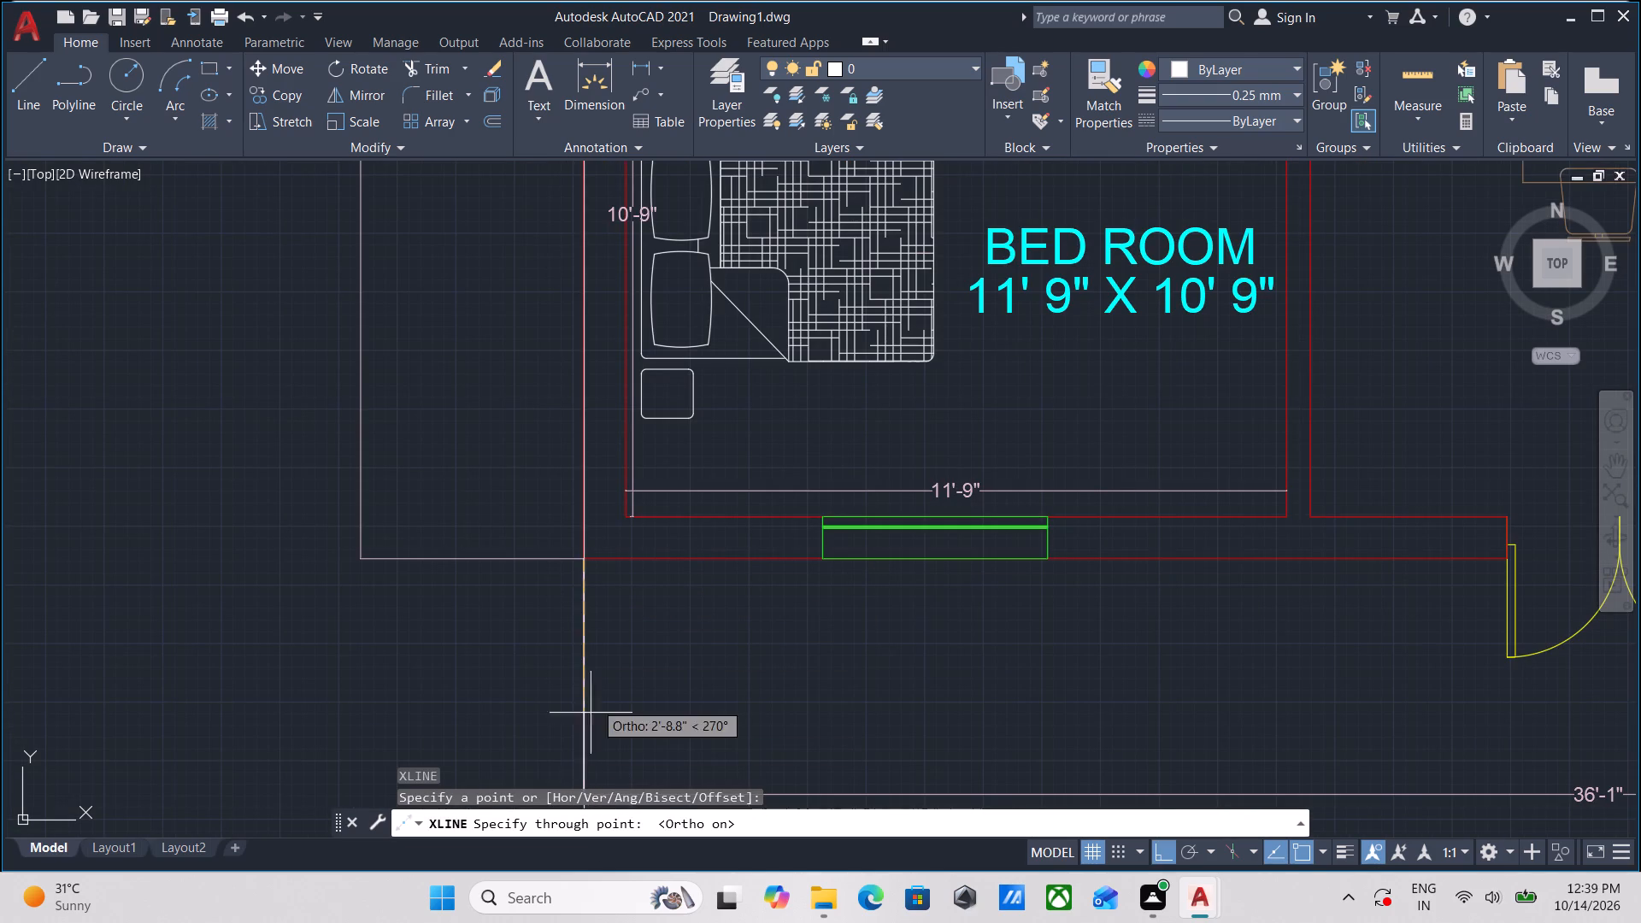
{"action": "scroll", "coordinate": [599, 668], "scroll_direction": "down", "scroll_amount": 2}
{"action": "middle_click_drag", "start_coordinate": [599, 668], "coordinate": [634, 403]}
{"action": "left_click", "coordinate": [623, 597]}
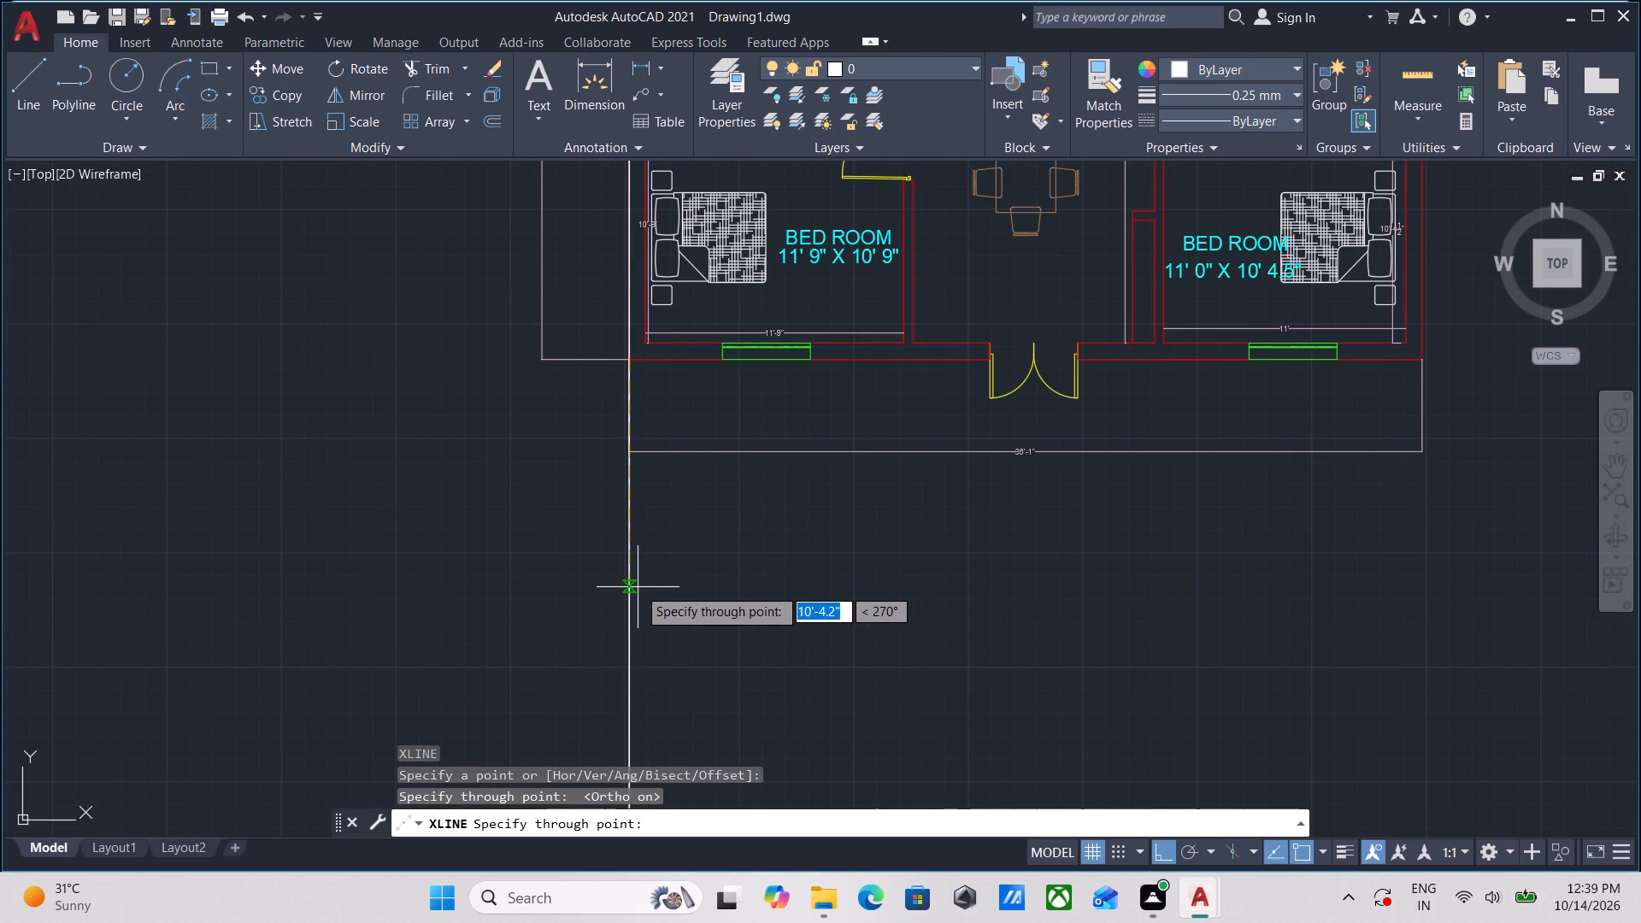
{"action": "key", "text": "Escape"}
Draw a vertical construction line through the copied plan's lower-right outer wall corner.
{"action": "middle_click_drag", "start_coordinate": [779, 577], "coordinate": [618, 586]}
{"action": "type", "text": "XL"}
{"action": "key", "text": "Return"}
{"action": "middle_click_drag", "start_coordinate": [879, 579], "coordinate": [568, 580]}
{"action": "scroll", "coordinate": [938, 392], "scroll_direction": "up", "scroll_amount": 1}
{"action": "left_click", "coordinate": [957, 354]}
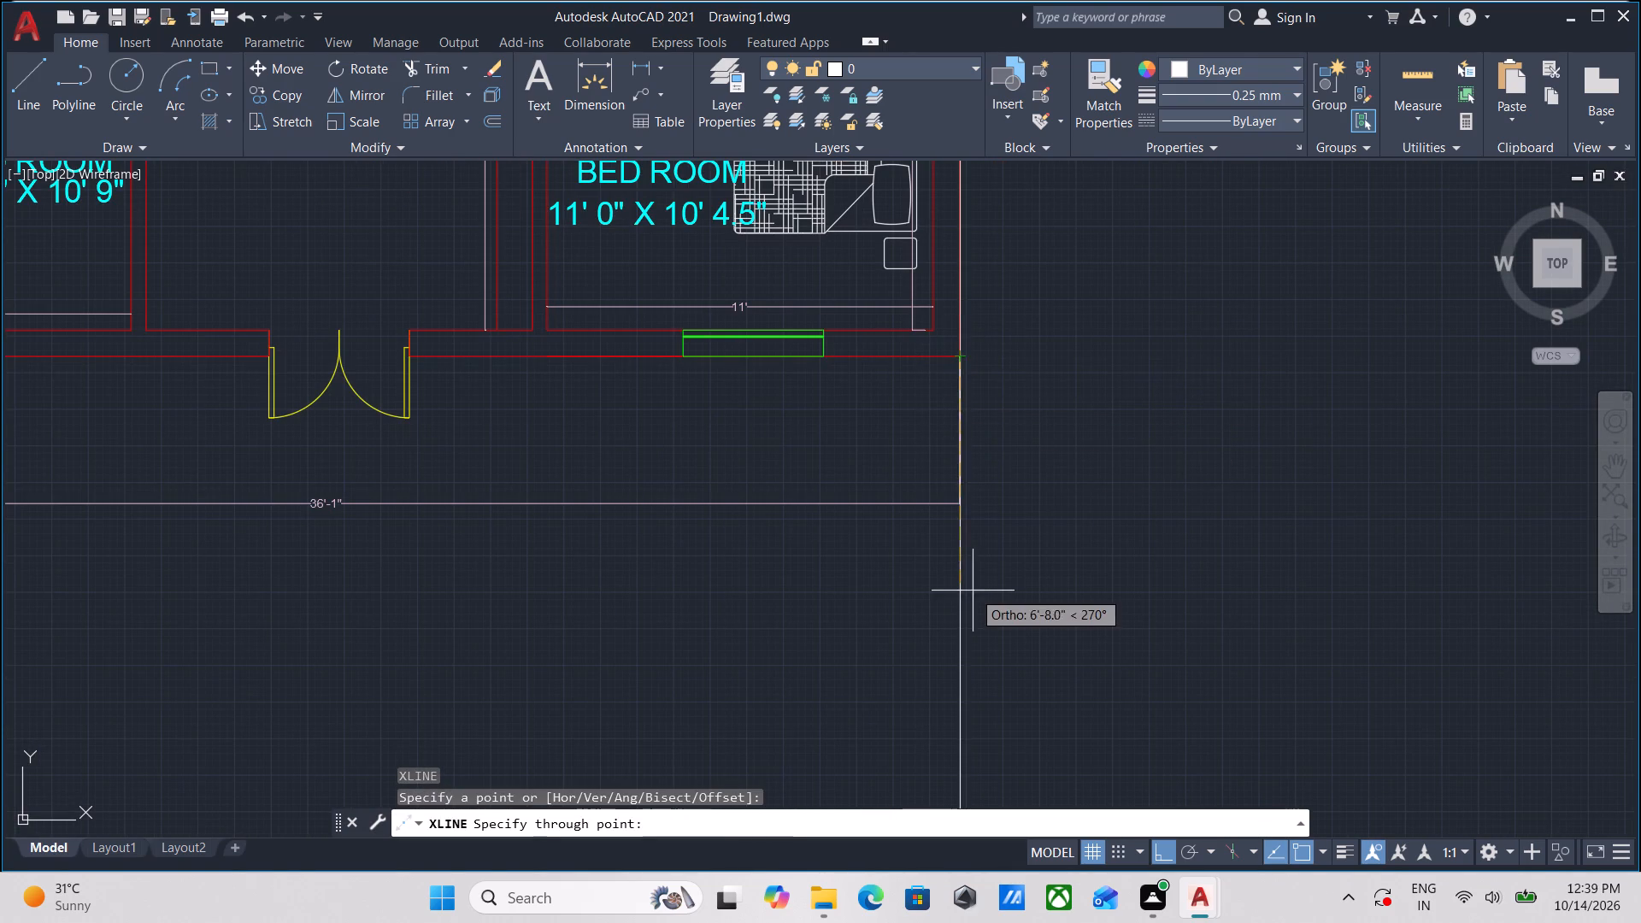
{"action": "middle_click_drag", "start_coordinate": [972, 591], "coordinate": [1012, 459]}
{"action": "left_click", "coordinate": [997, 600]}
{"action": "scroll", "coordinate": [997, 600], "scroll_direction": "down", "scroll_amount": 2}
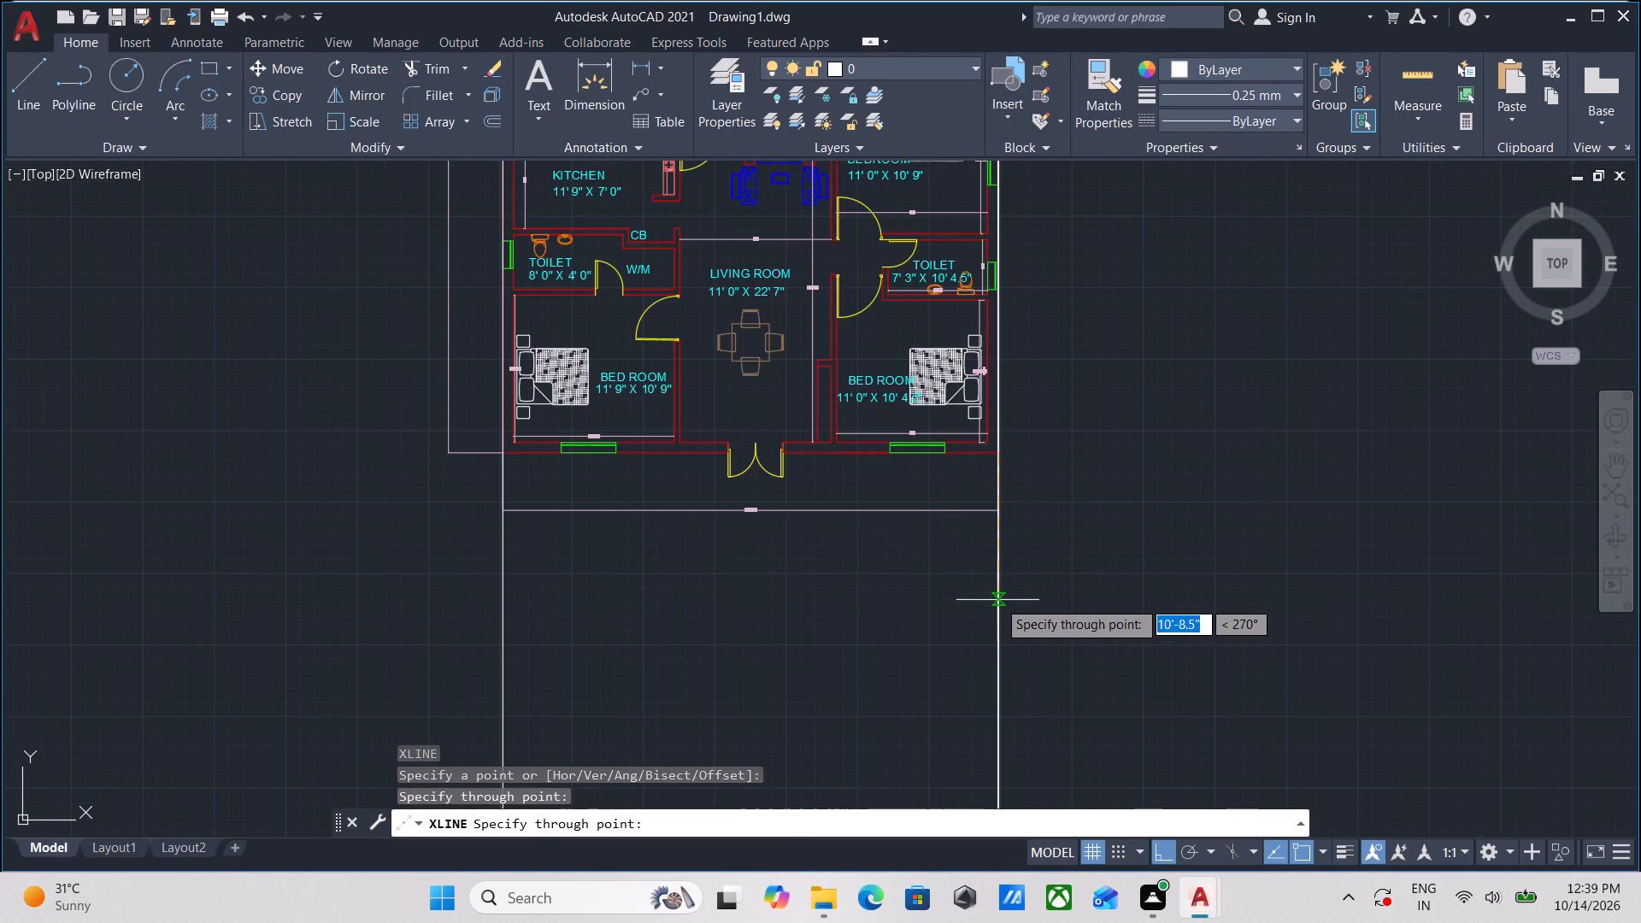
{"action": "key", "text": "Escape"}
Draw a vertical construction line through the left end of the front window in the 11' 9" X 10' 9" bedroom.
{"action": "middle_click_drag", "start_coordinate": [652, 642], "coordinate": [736, 591]}
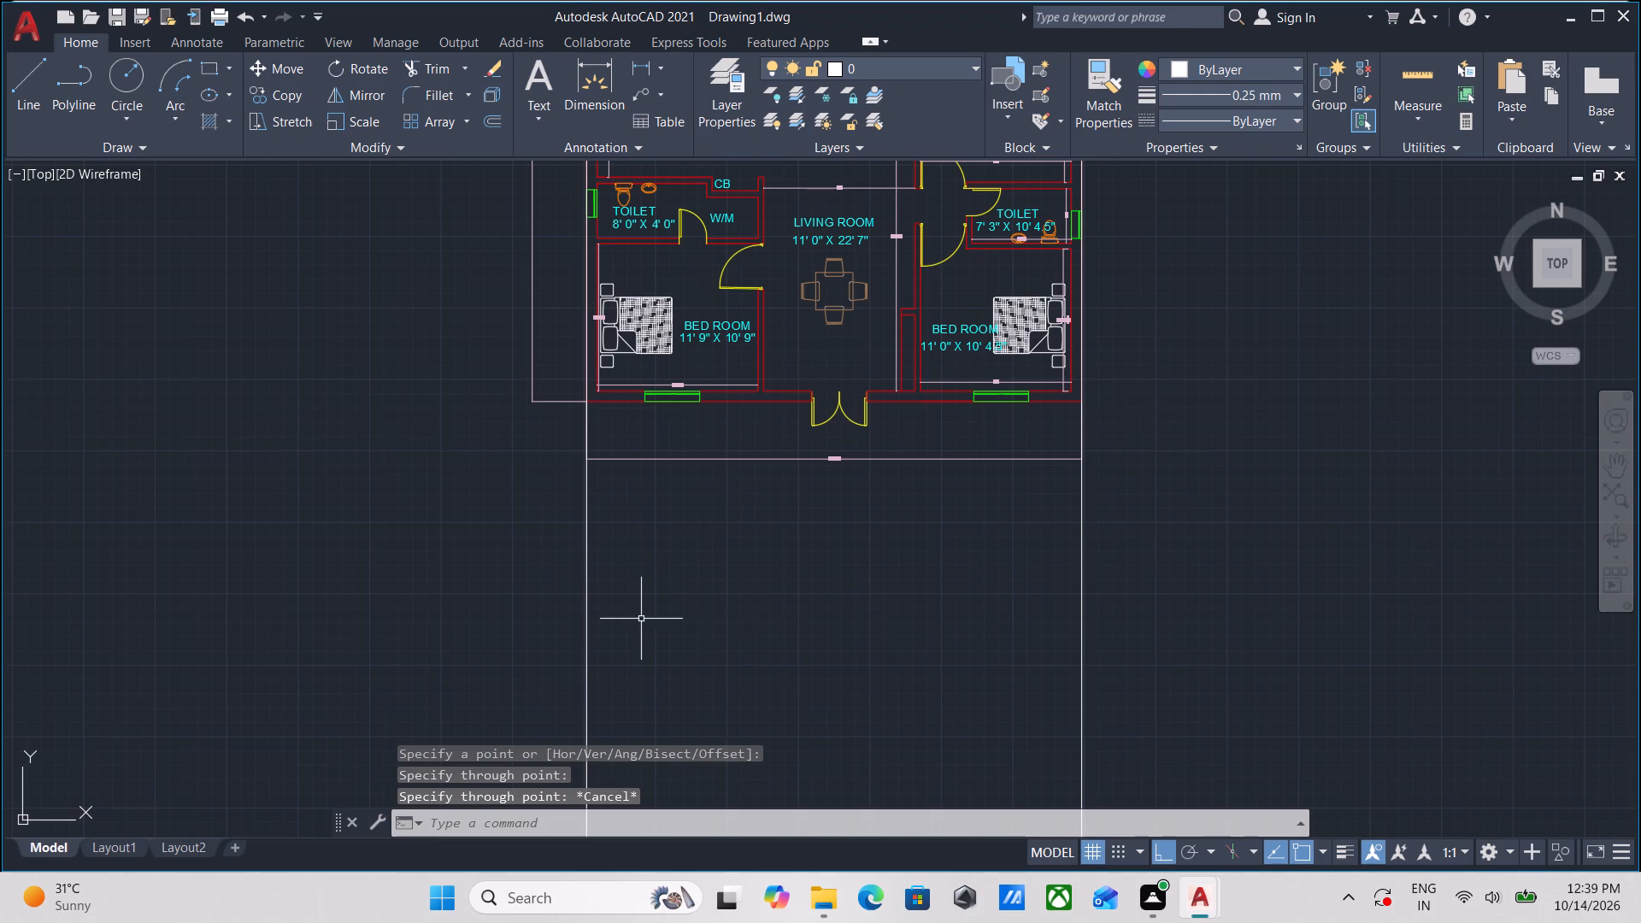
{"action": "middle_click_drag", "start_coordinate": [718, 626], "coordinate": [600, 621]}
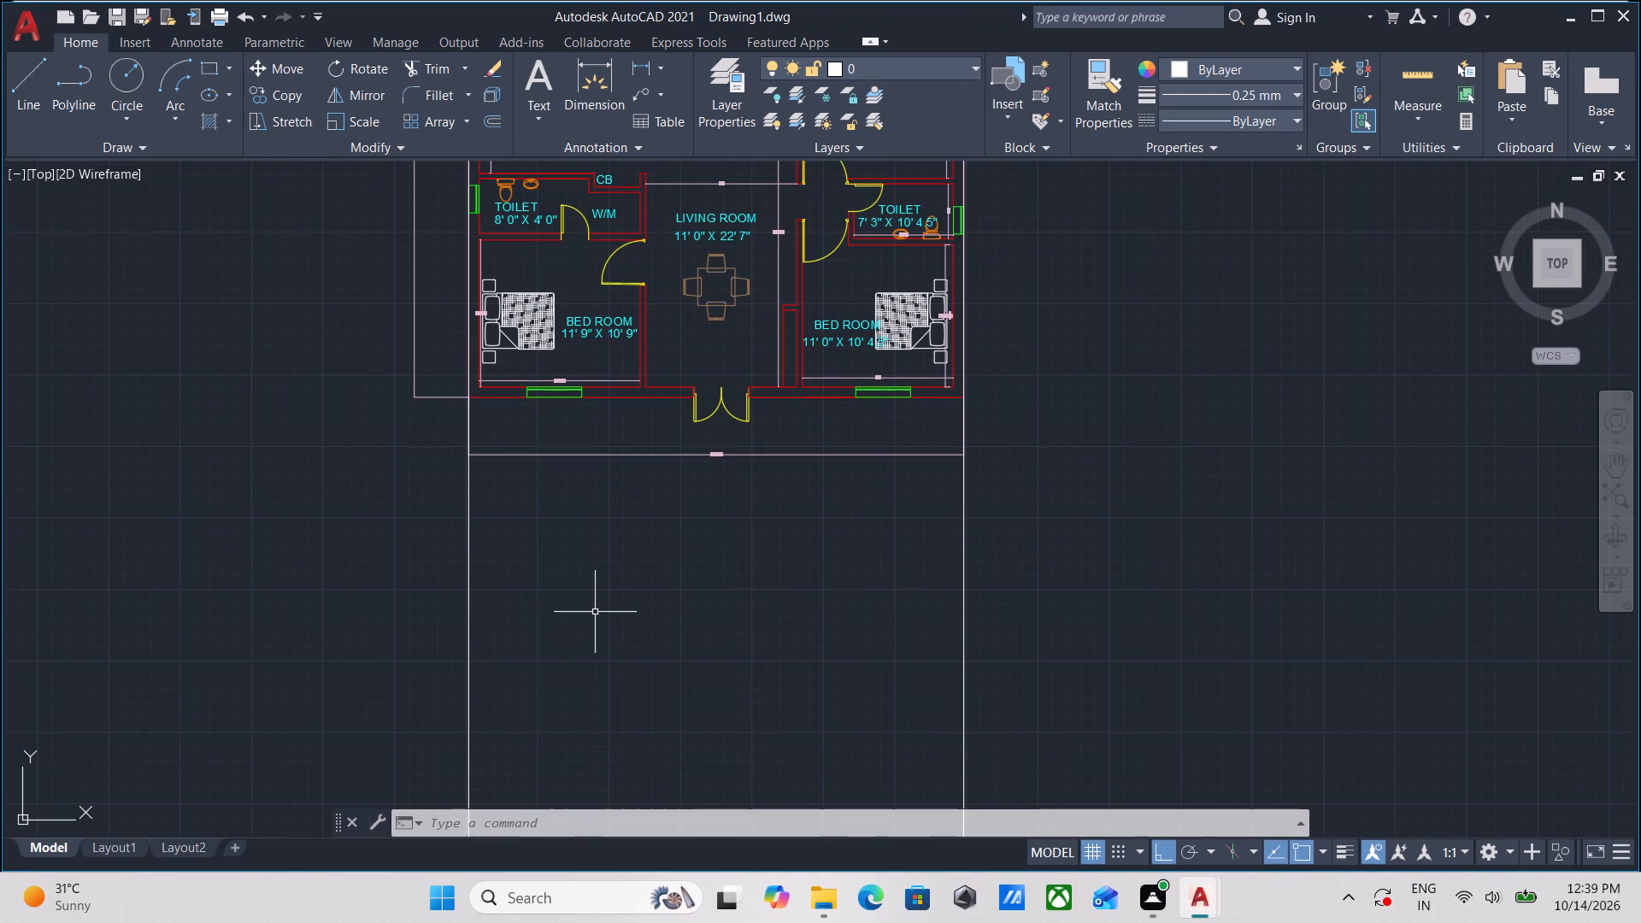
{"action": "middle_click", "coordinate": [562, 586]}
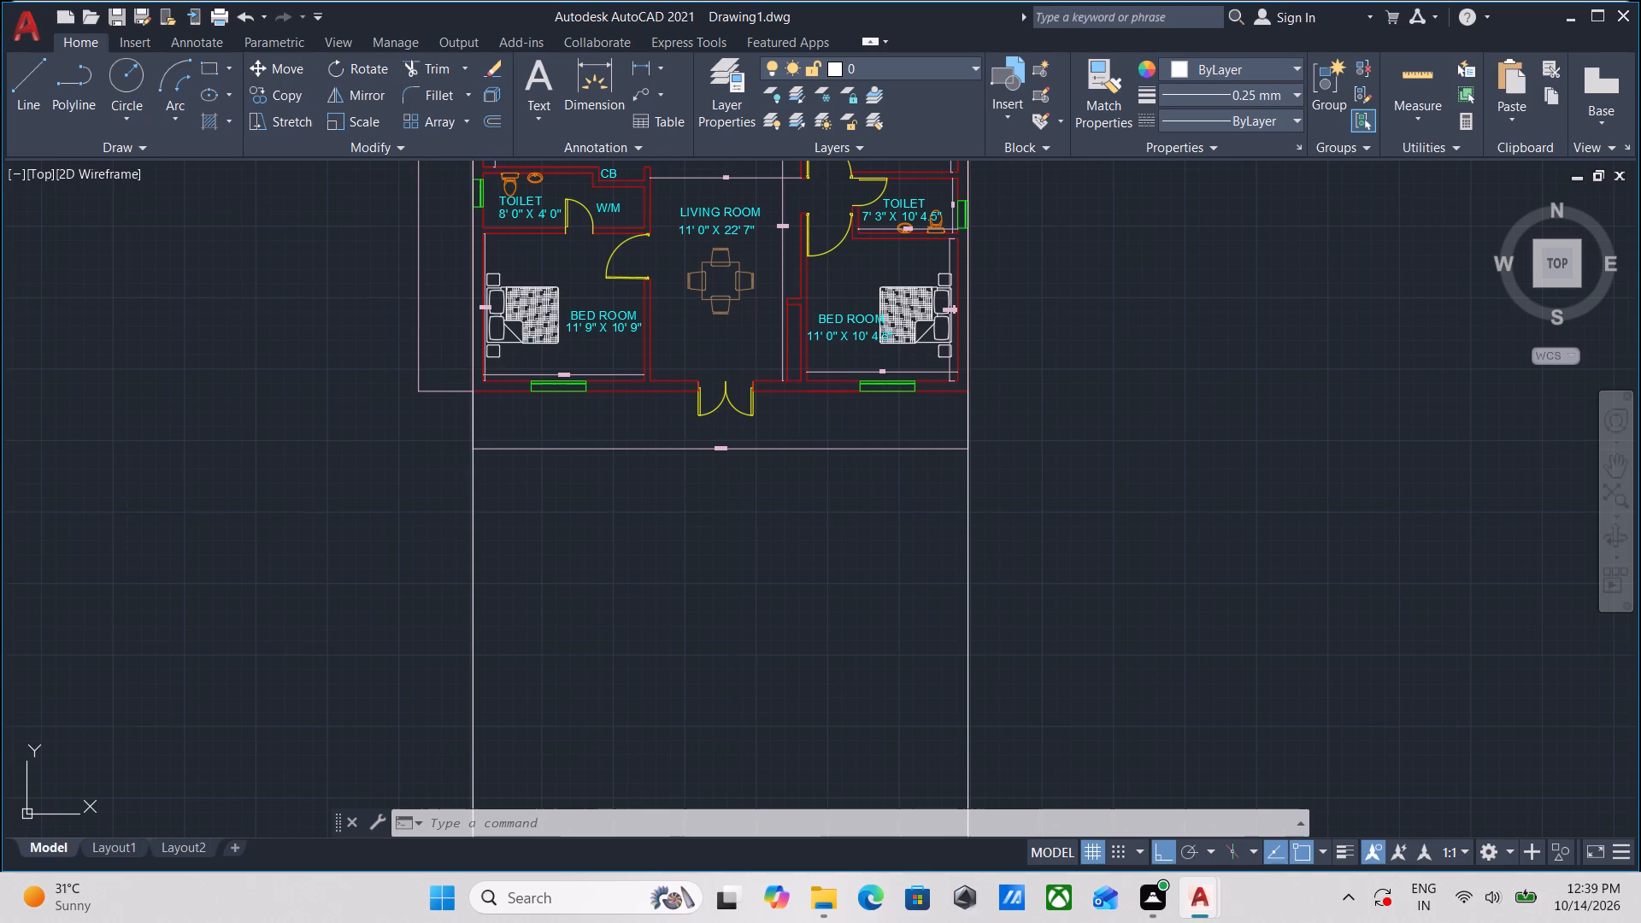
{"action": "key", "text": "x"}
{"action": "key", "text": "l"}
{"action": "key", "text": "Return"}
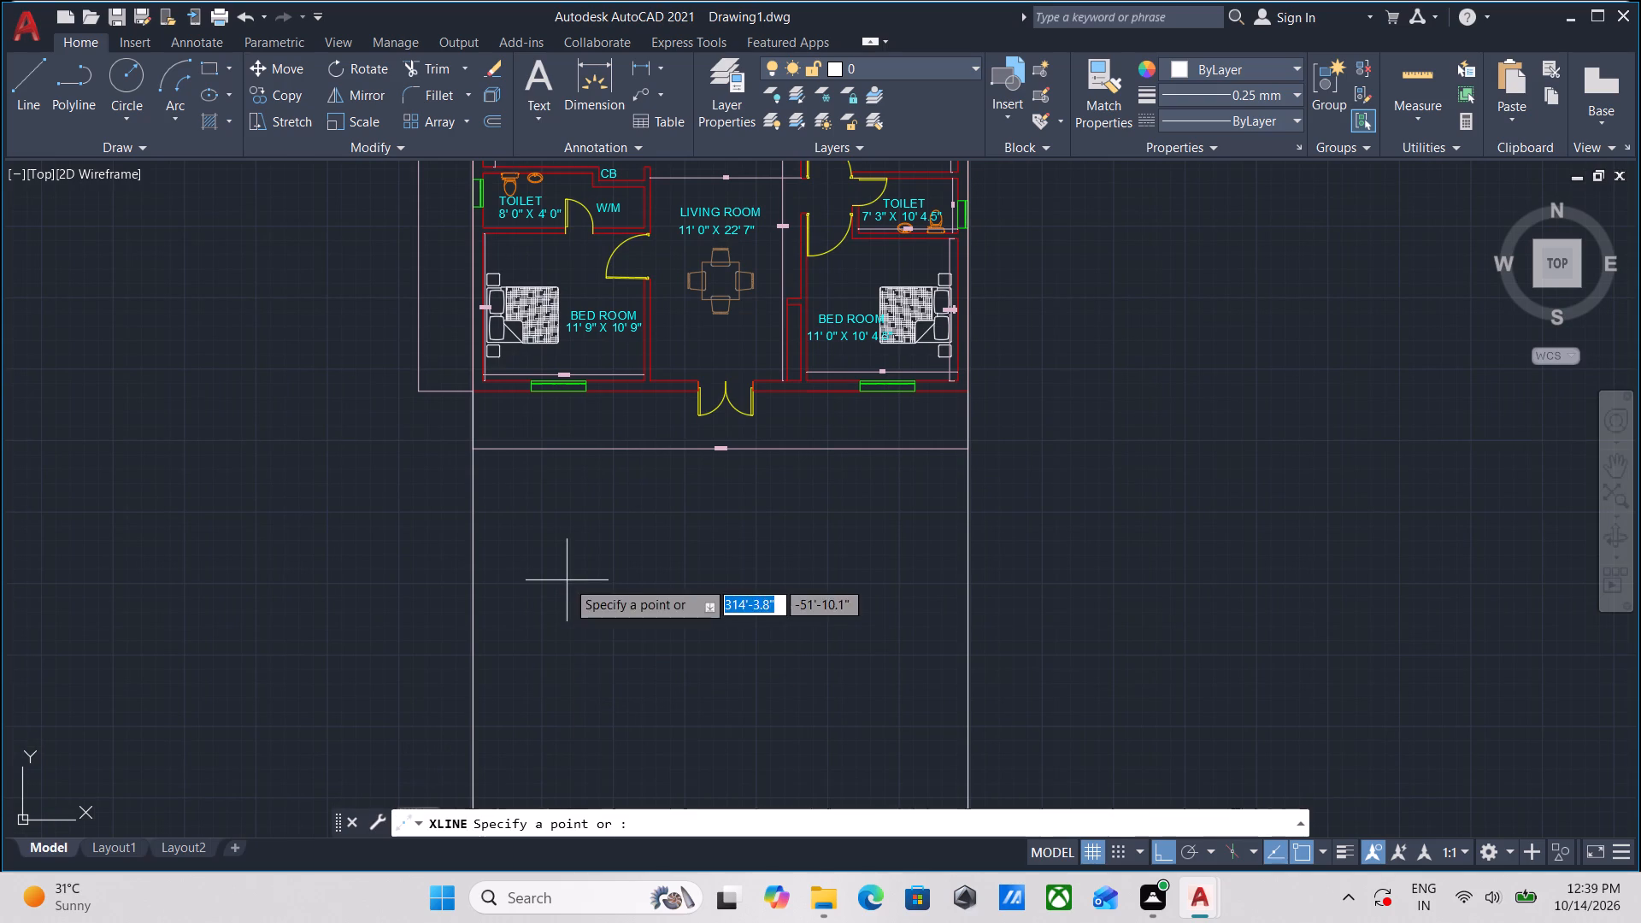
{"action": "scroll", "coordinate": [556, 417], "scroll_direction": "up", "scroll_amount": 2}
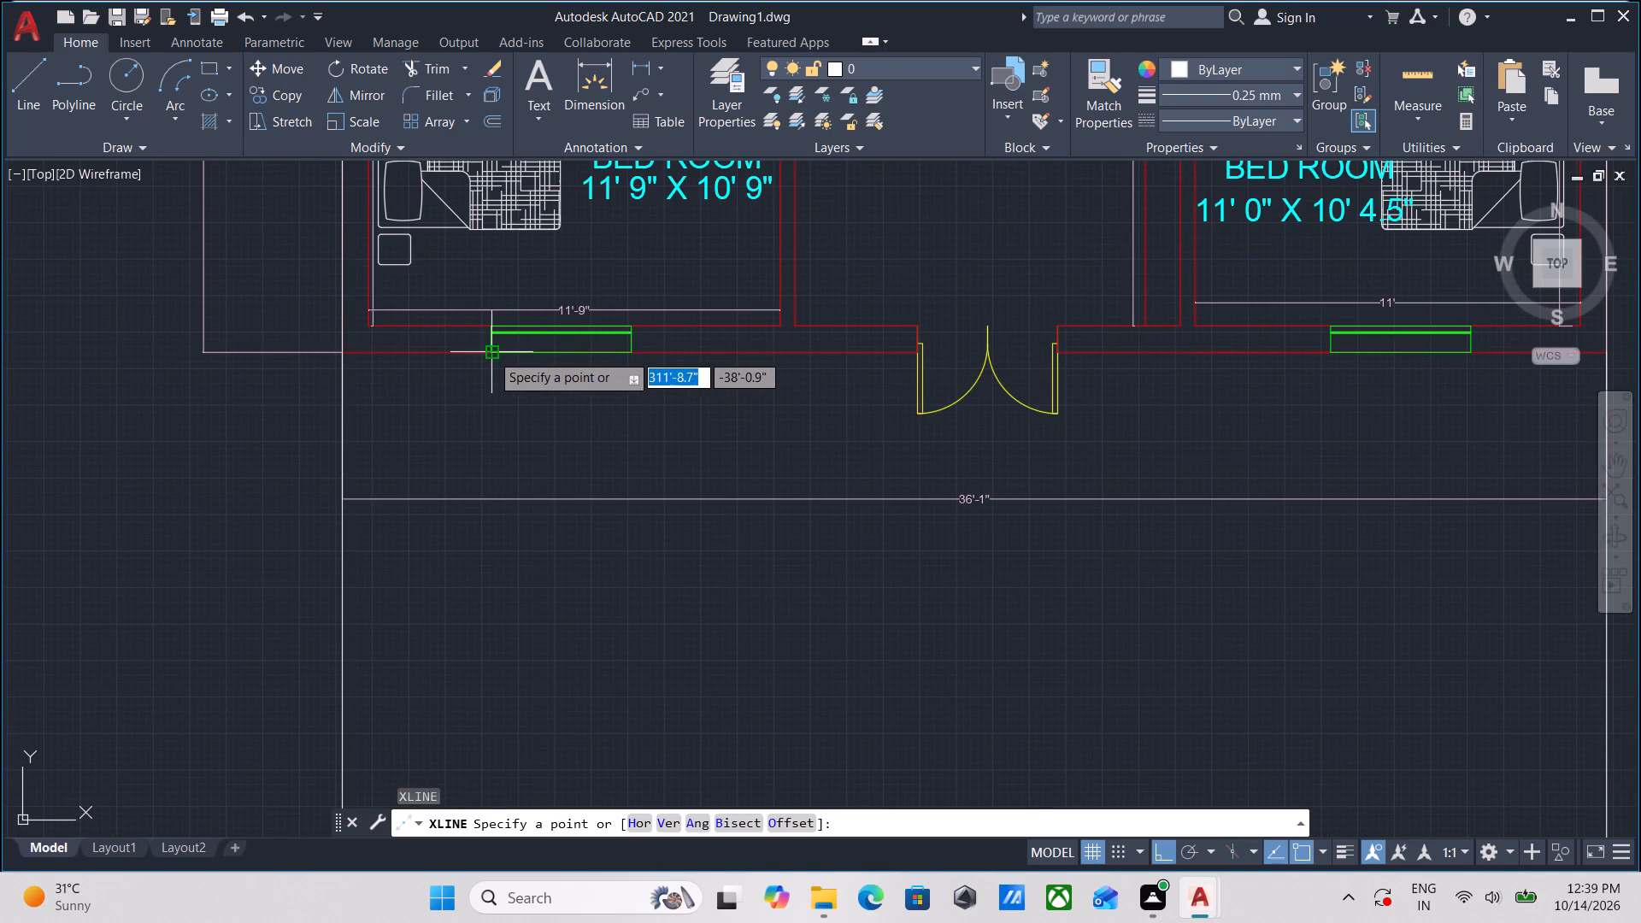
{"action": "left_click", "coordinate": [491, 353]}
{"action": "left_click", "coordinate": [488, 558]}
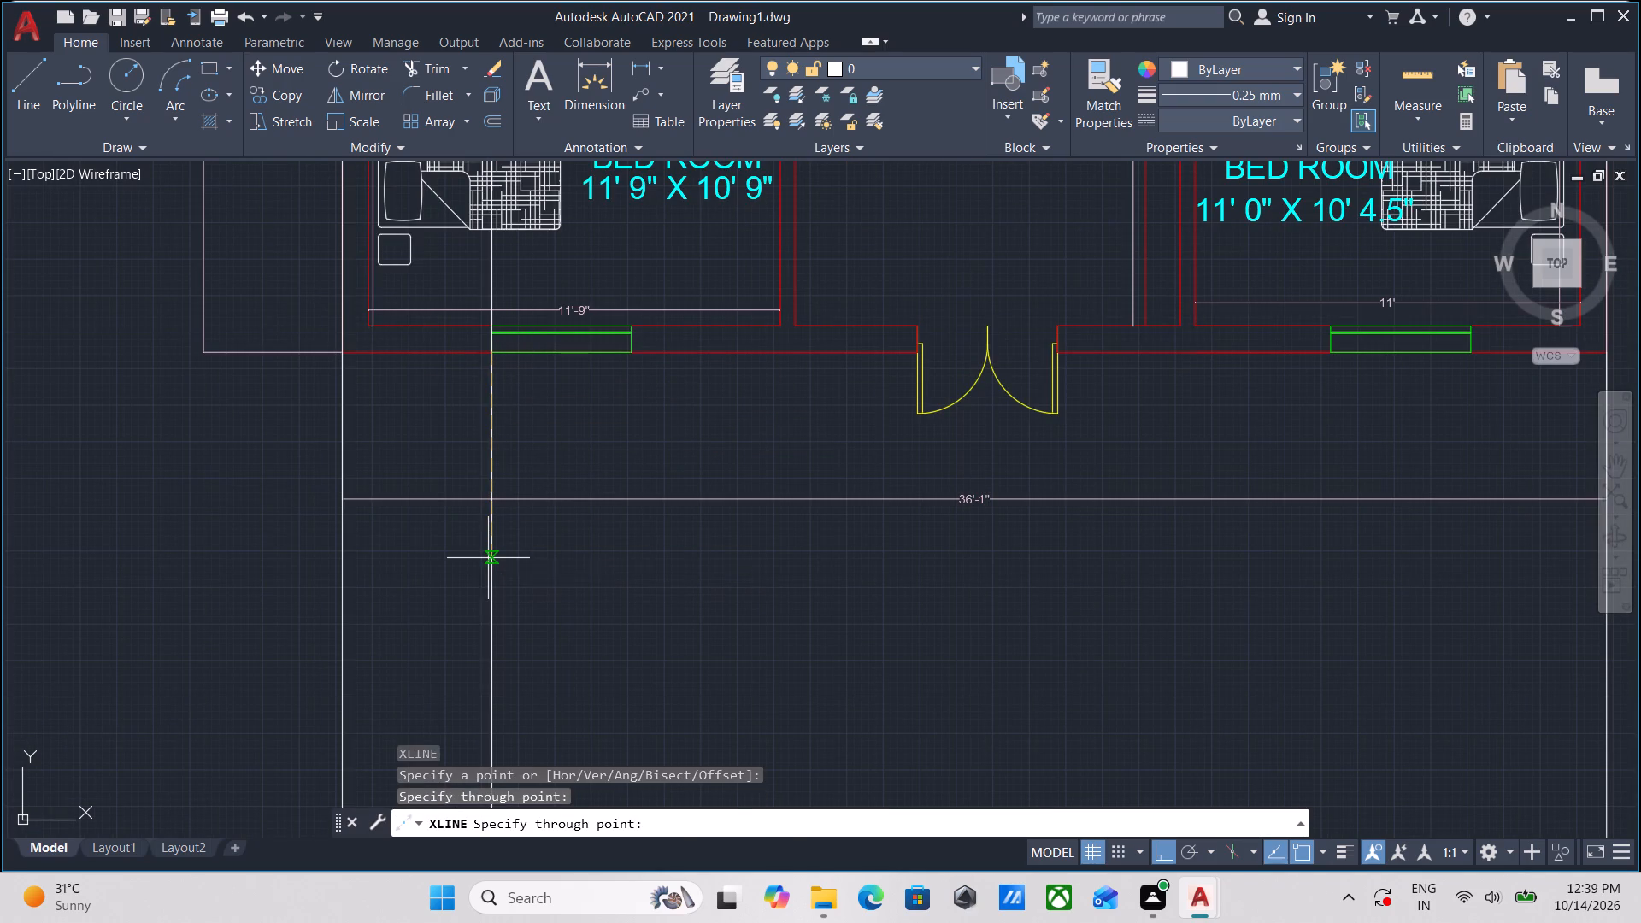
{"action": "key", "text": "Escape"}
Draw a vertical construction line through the right end of the 11' 9" X 10' 9" bedroom's front window.
{"action": "middle_click_drag", "start_coordinate": [594, 532], "coordinate": [515, 562]}
{"action": "key", "text": "x"}
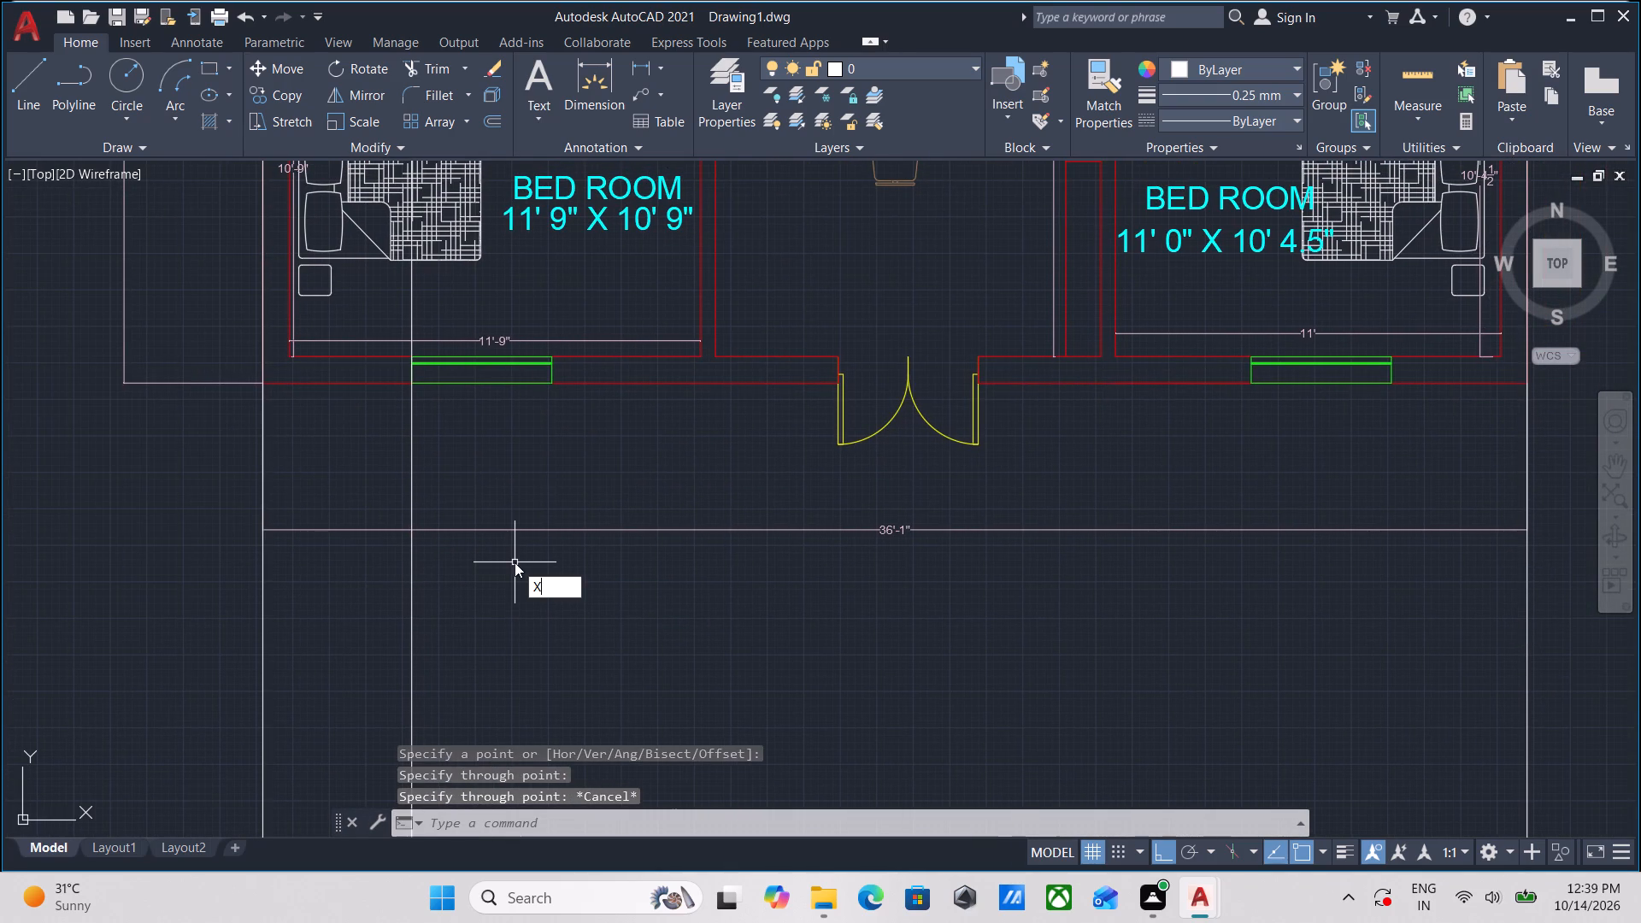
{"action": "key", "text": "l"}
{"action": "key", "text": "Return"}
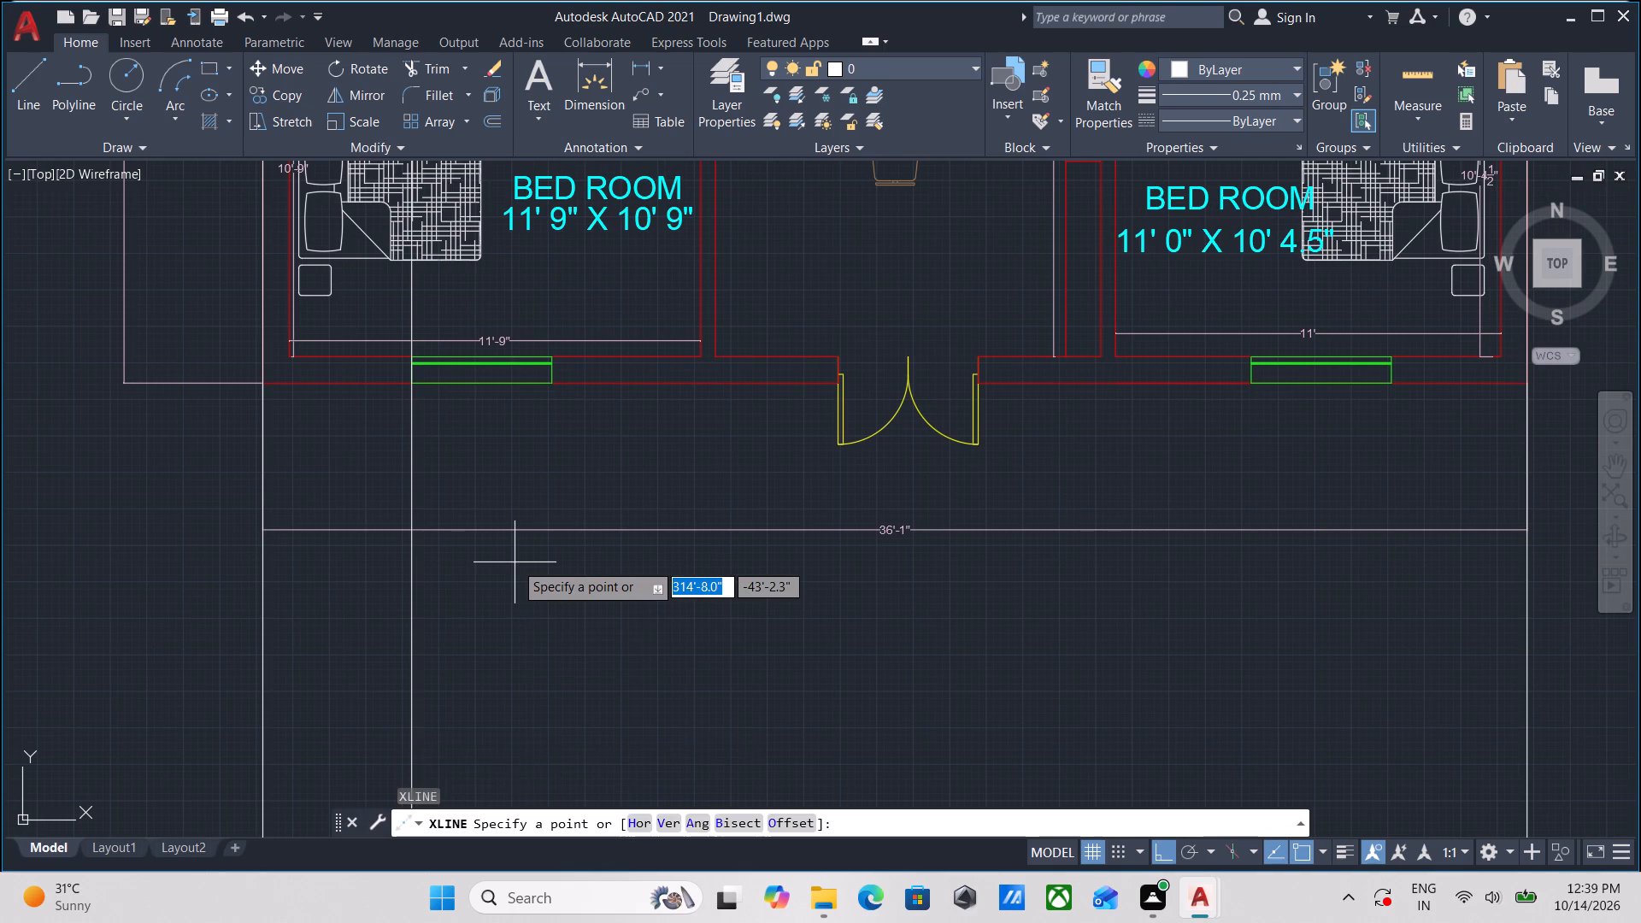
{"action": "left_click", "coordinate": [556, 387]}
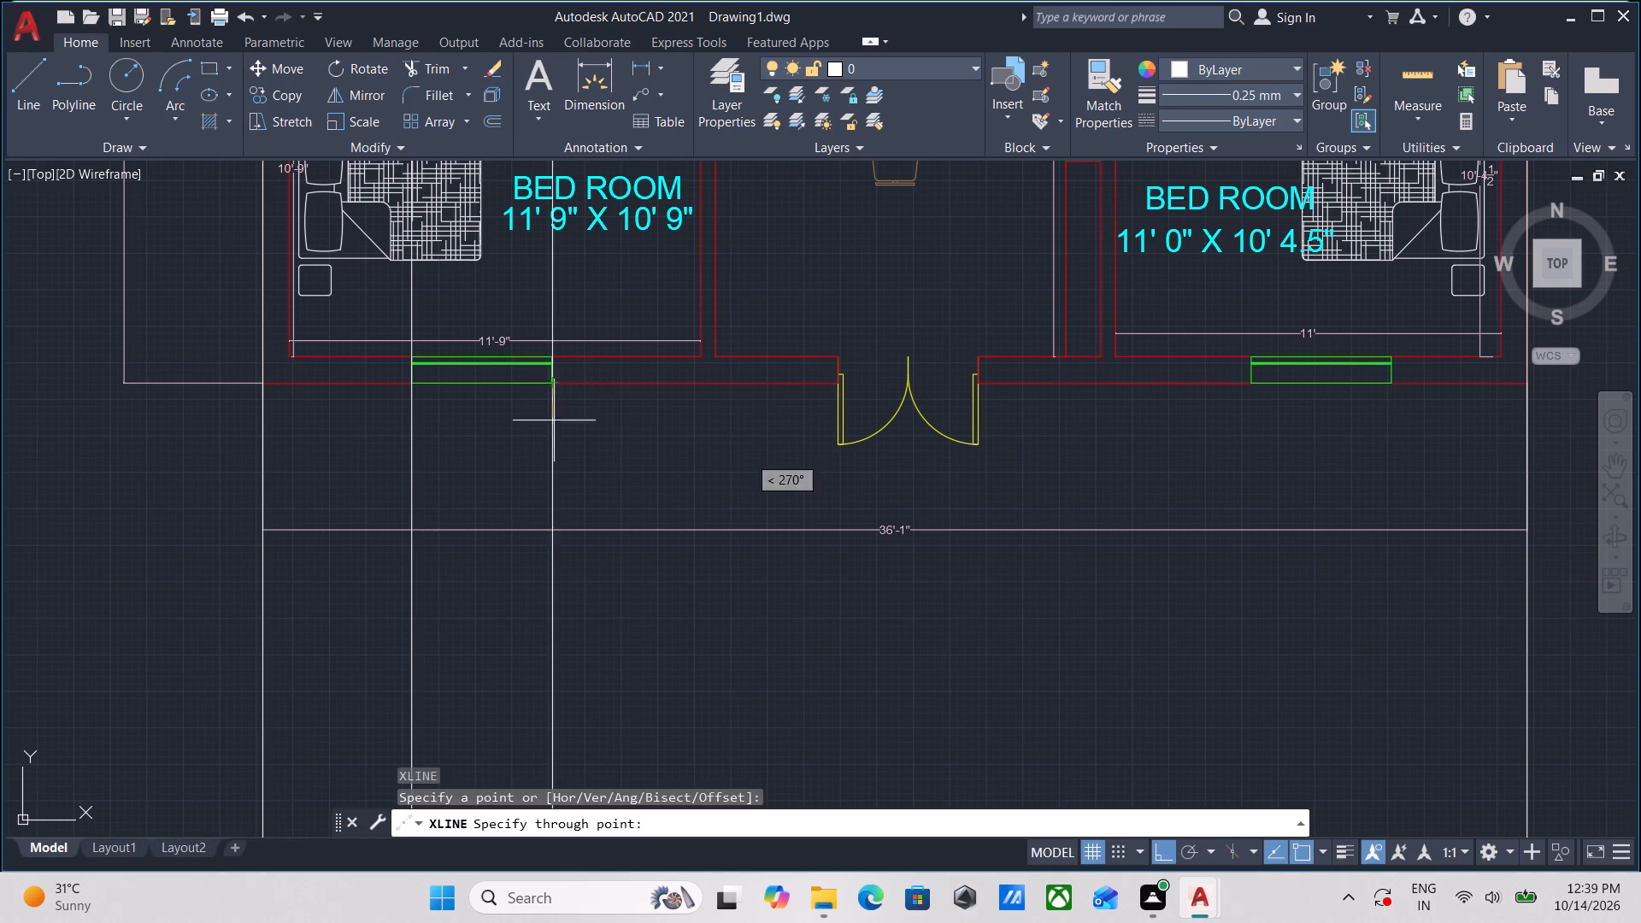
{"action": "left_click", "coordinate": [543, 574]}
{"action": "key", "text": "Escape"}
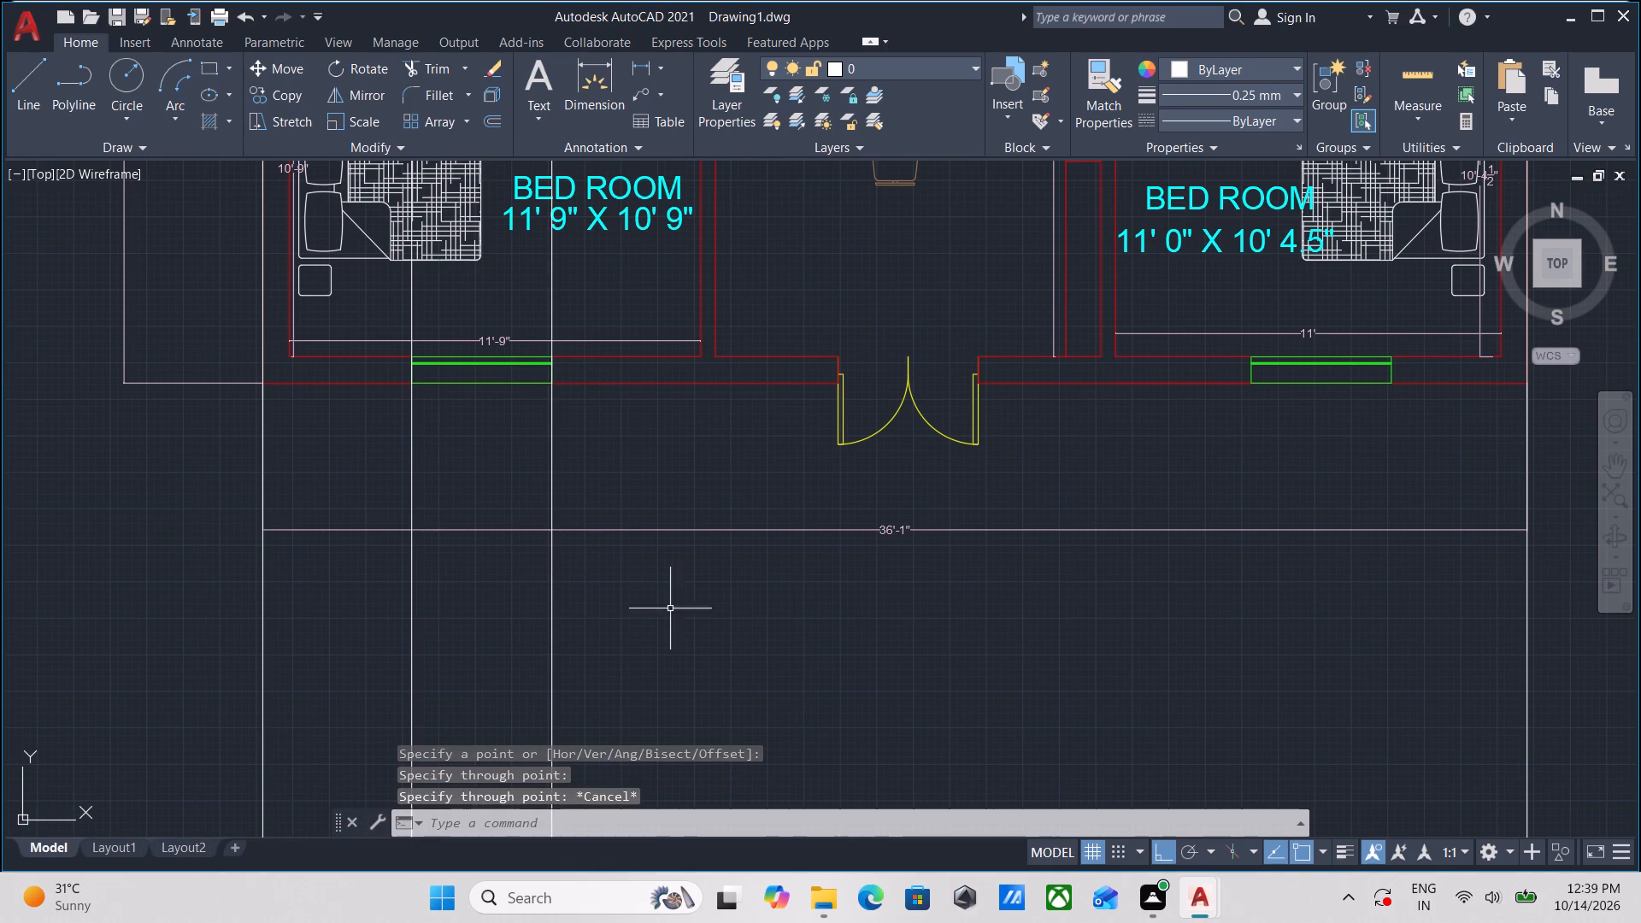
Draw a vertical construction line through the left jamb of the living room's double entrance door.
{"action": "middle_click_drag", "start_coordinate": [719, 647], "coordinate": [640, 603]}
{"action": "key", "text": "x"}
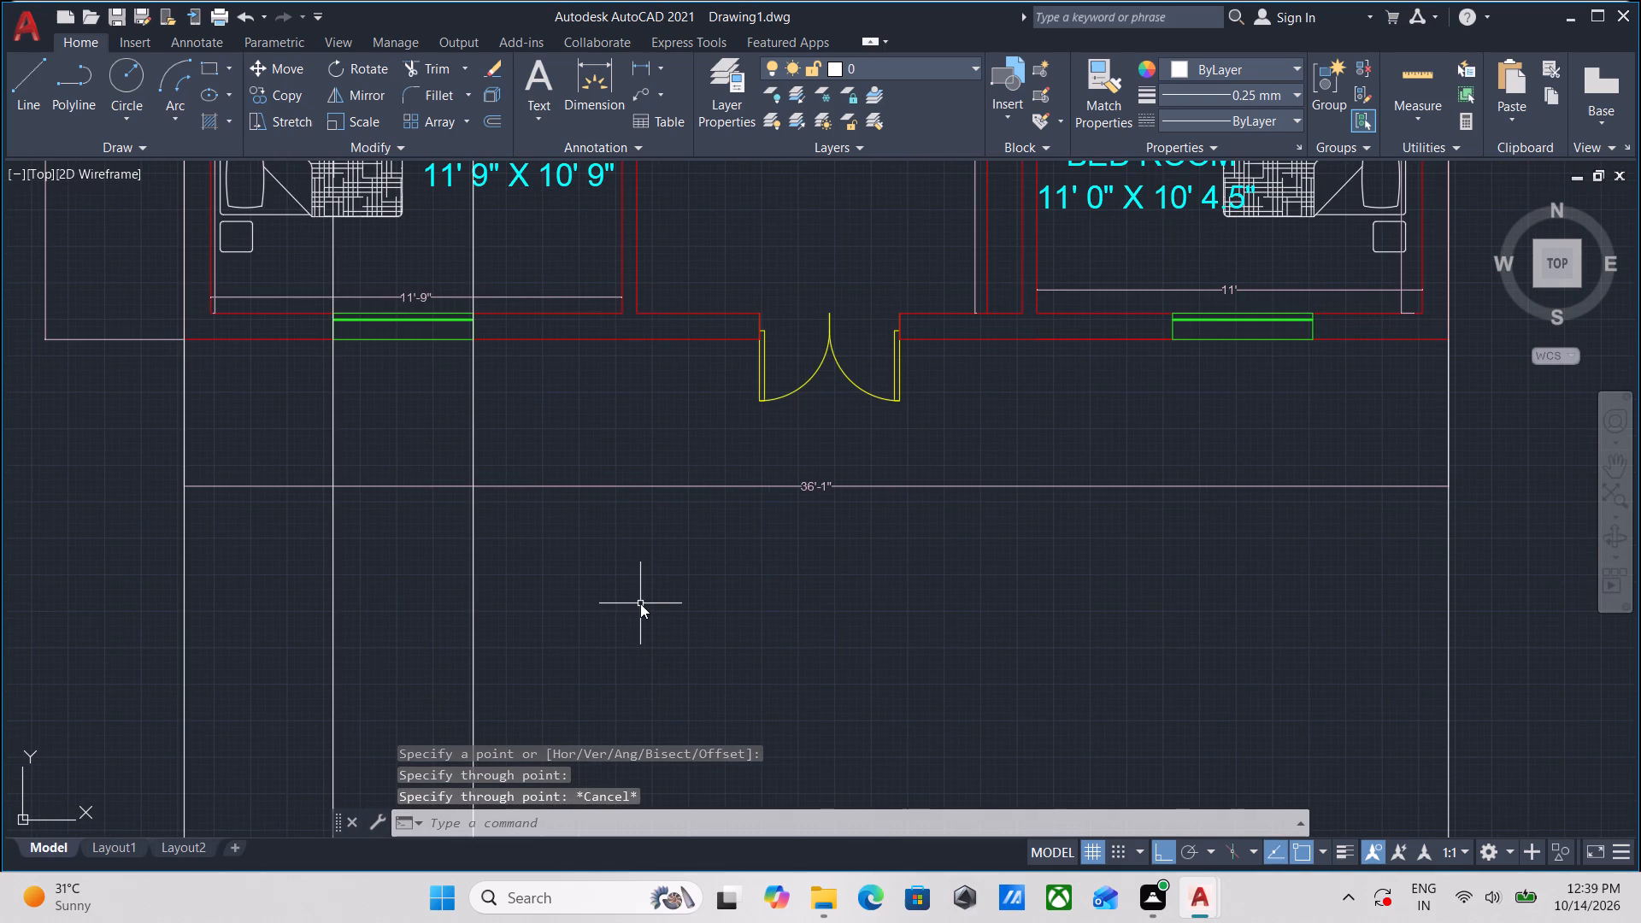
{"action": "key", "text": "l"}
{"action": "key", "text": "Return"}
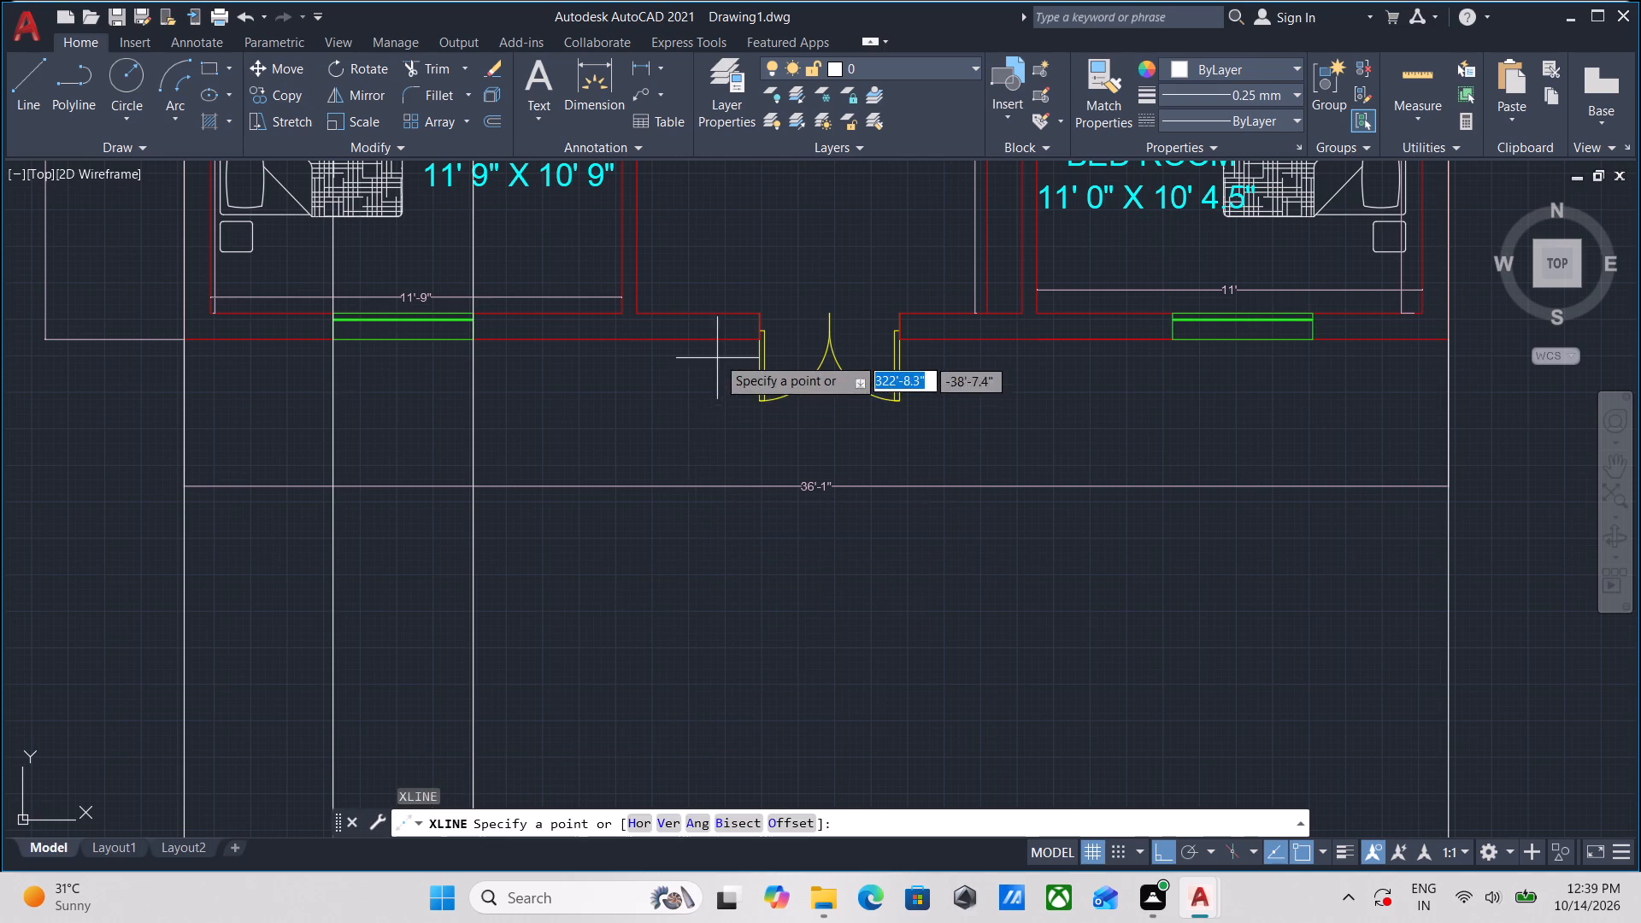
{"action": "scroll", "coordinate": [717, 356], "scroll_direction": "up", "scroll_amount": 2}
{"action": "left_click", "coordinate": [816, 315]}
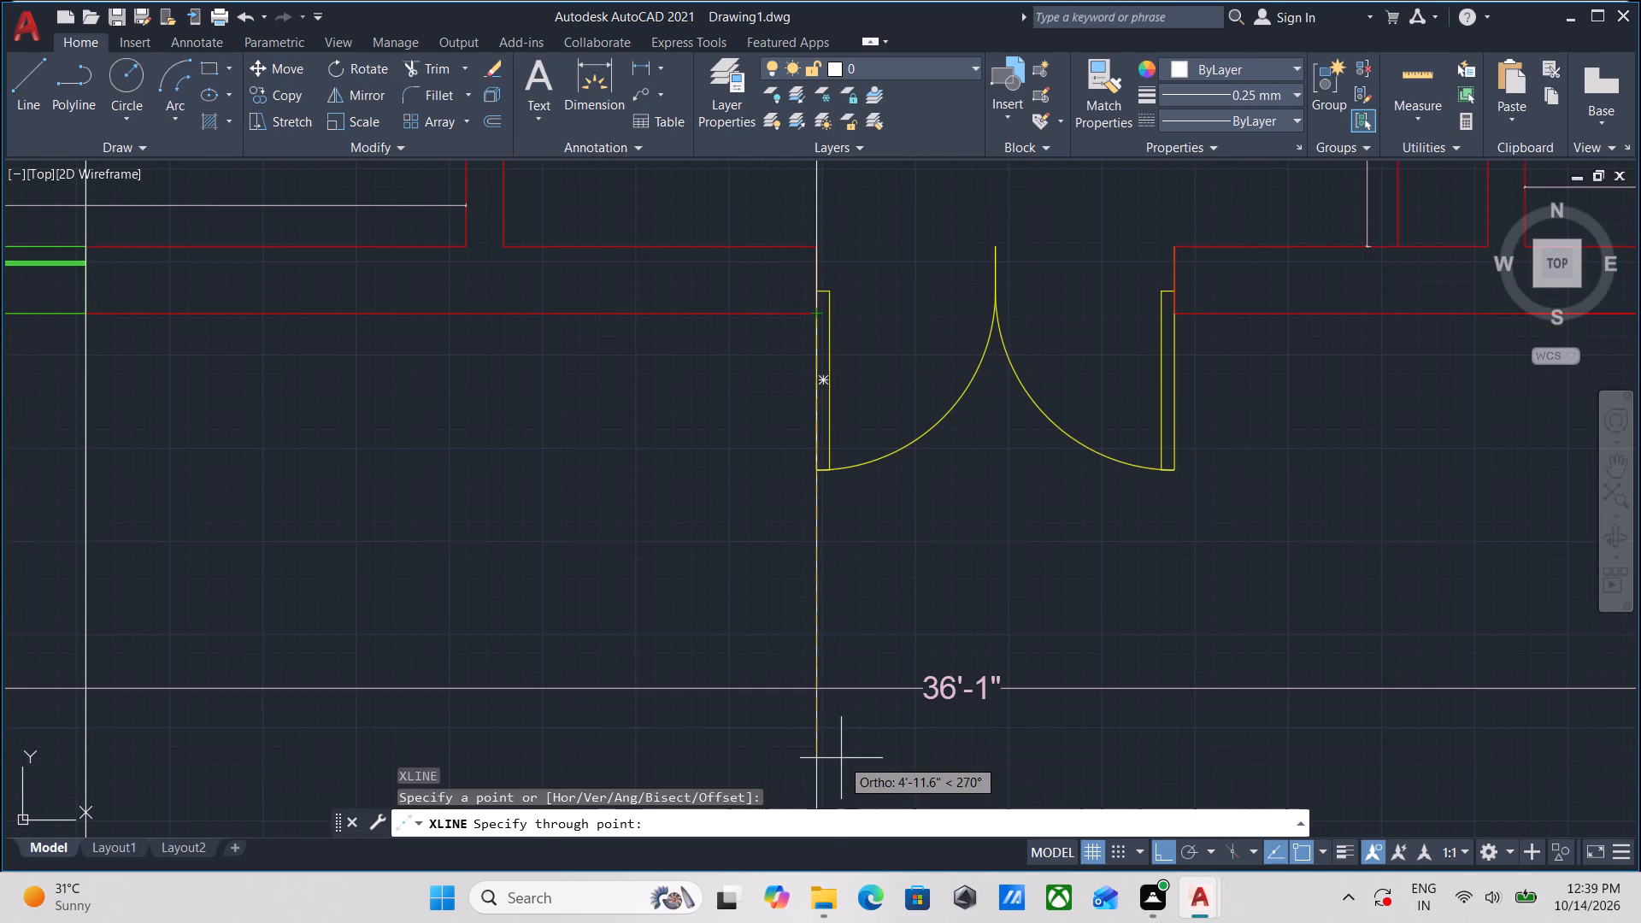
{"action": "middle_click_drag", "start_coordinate": [841, 758], "coordinate": [865, 553]}
{"action": "scroll", "coordinate": [838, 647], "scroll_direction": "down", "scroll_amount": 3}
{"action": "left_click", "coordinate": [834, 686]}
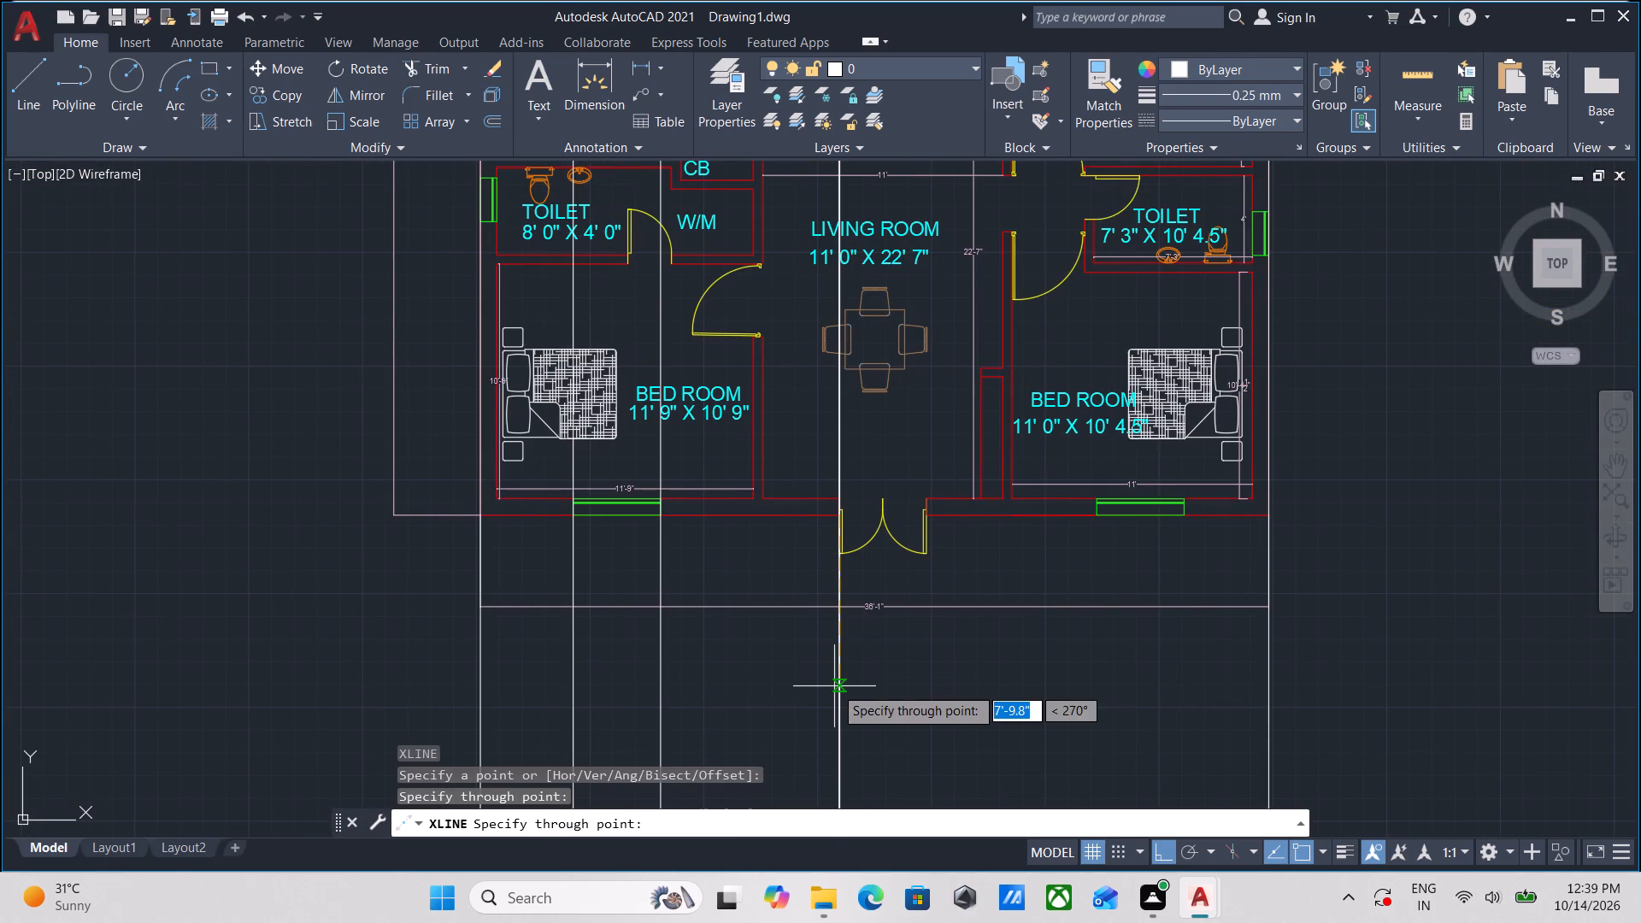
{"action": "key", "text": "Escape"}
Draw a vertical construction line through the right jamb of the living room's double entrance door.
{"action": "middle_click_drag", "start_coordinate": [927, 691], "coordinate": [867, 571]}
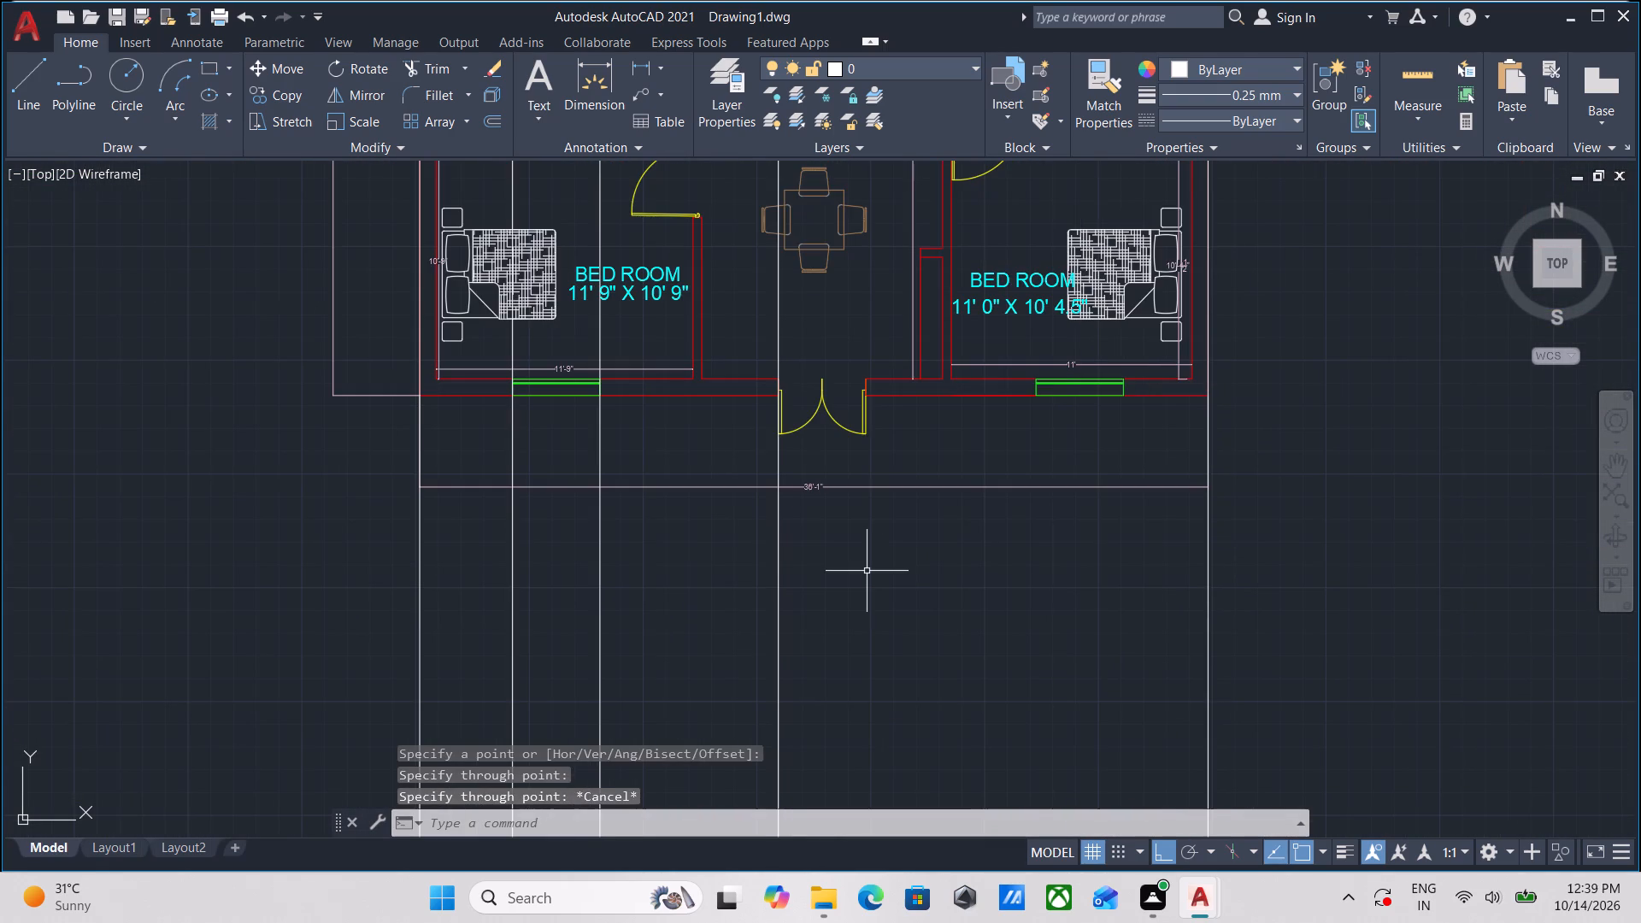
{"action": "type", "text": "XL"}
{"action": "key", "text": "Return"}
{"action": "scroll", "coordinate": [867, 466], "scroll_direction": "up", "scroll_amount": 2}
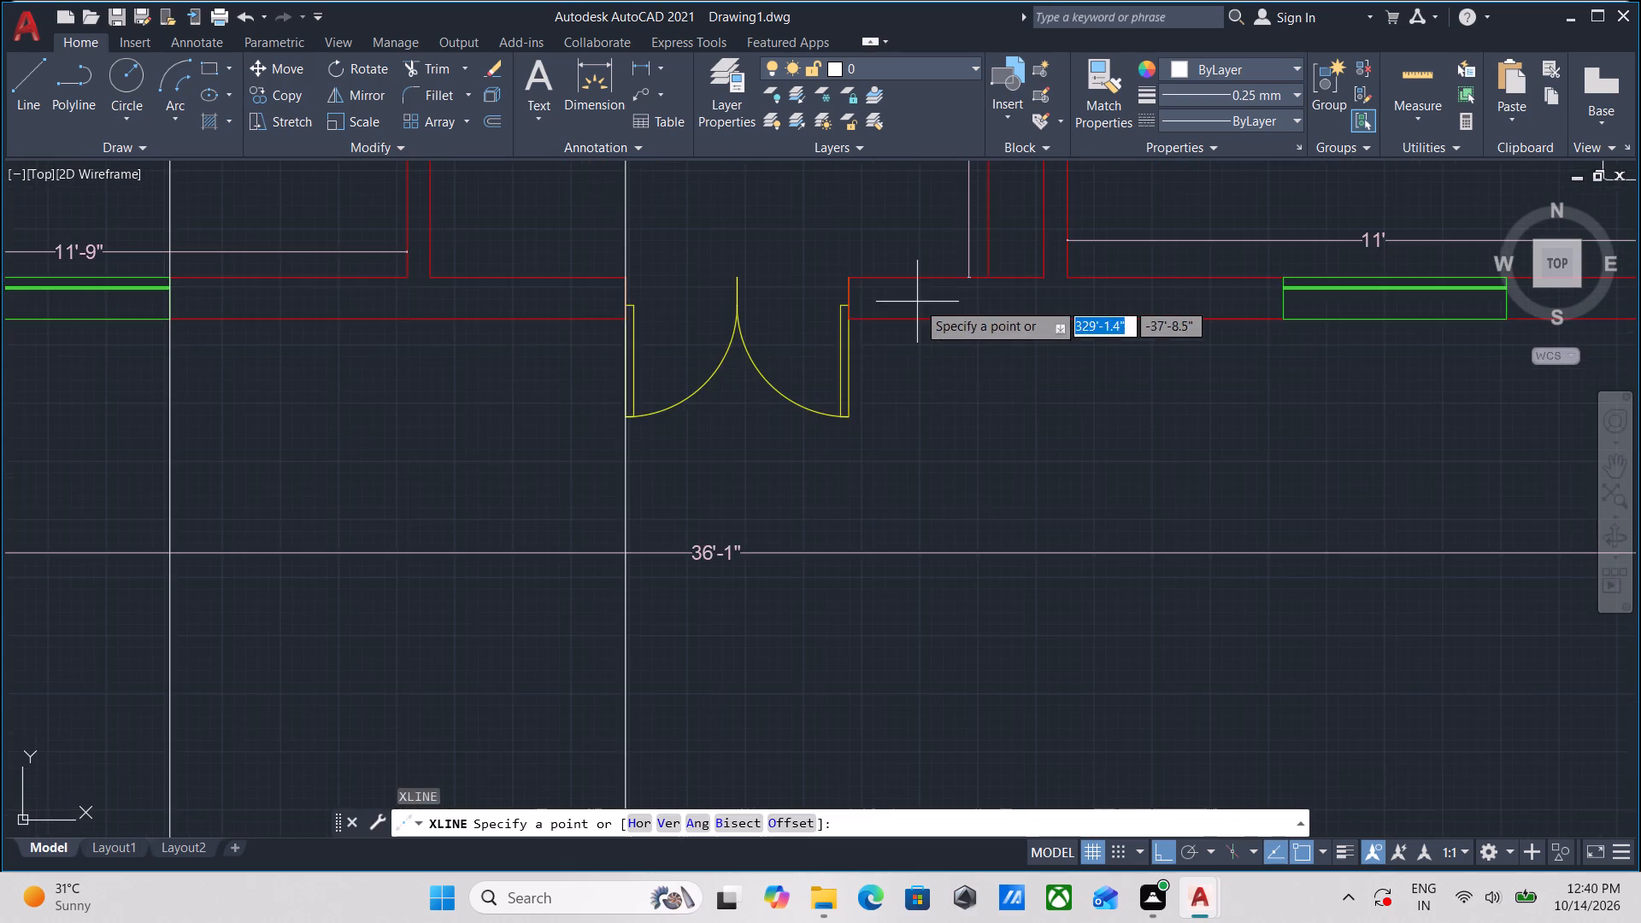
{"action": "middle_click_drag", "start_coordinate": [918, 321], "coordinate": [918, 441]}
{"action": "left_click", "coordinate": [850, 442]}
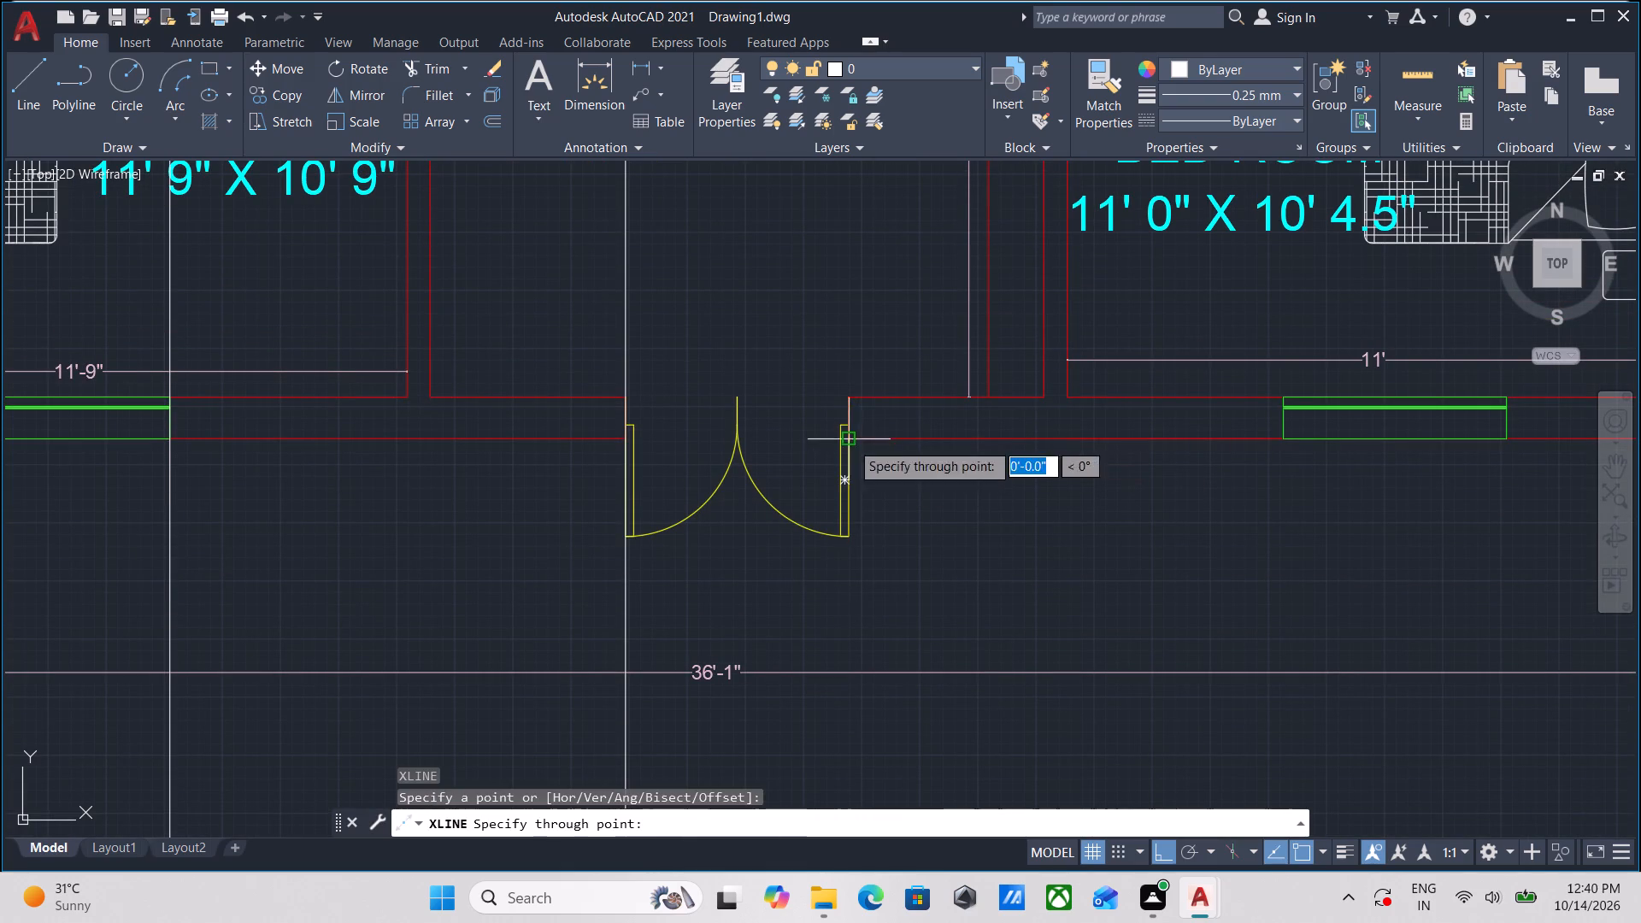
{"action": "middle_click_drag", "start_coordinate": [833, 626], "coordinate": [785, 414]}
{"action": "left_click", "coordinate": [789, 606]}
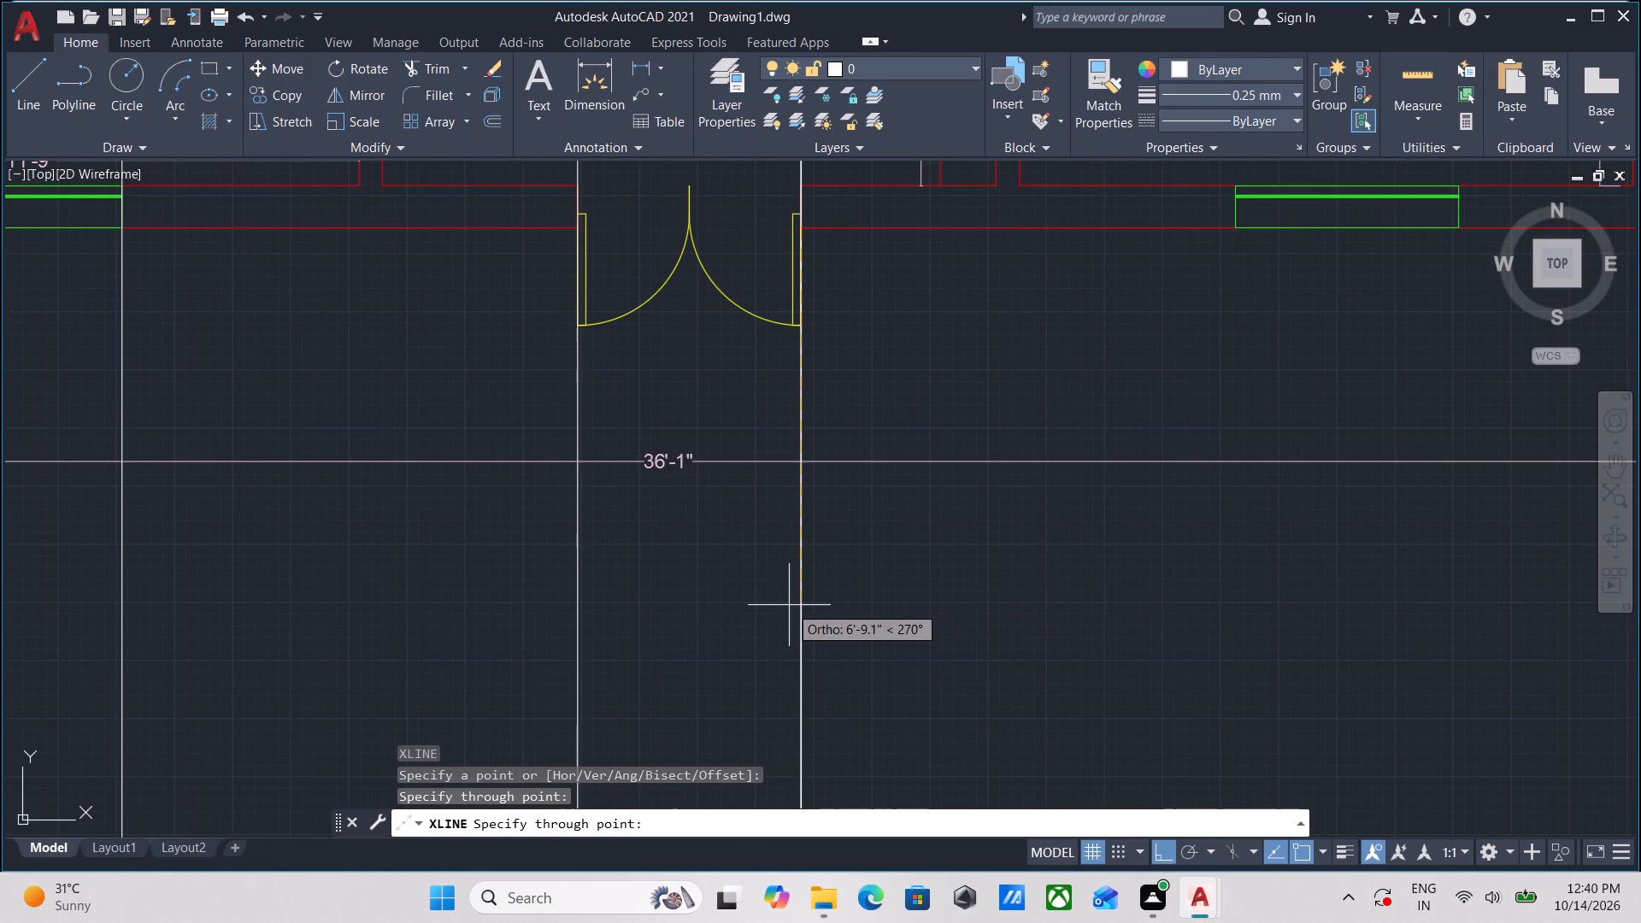
{"action": "key", "text": "Escape"}
Draw a vertical construction line through the left end of the front window in the 11' 0" X 10' 4.5" bedroom.
{"action": "scroll", "coordinate": [791, 604], "scroll_direction": "down", "scroll_amount": 2}
{"action": "middle_click_drag", "start_coordinate": [960, 608], "coordinate": [766, 600]}
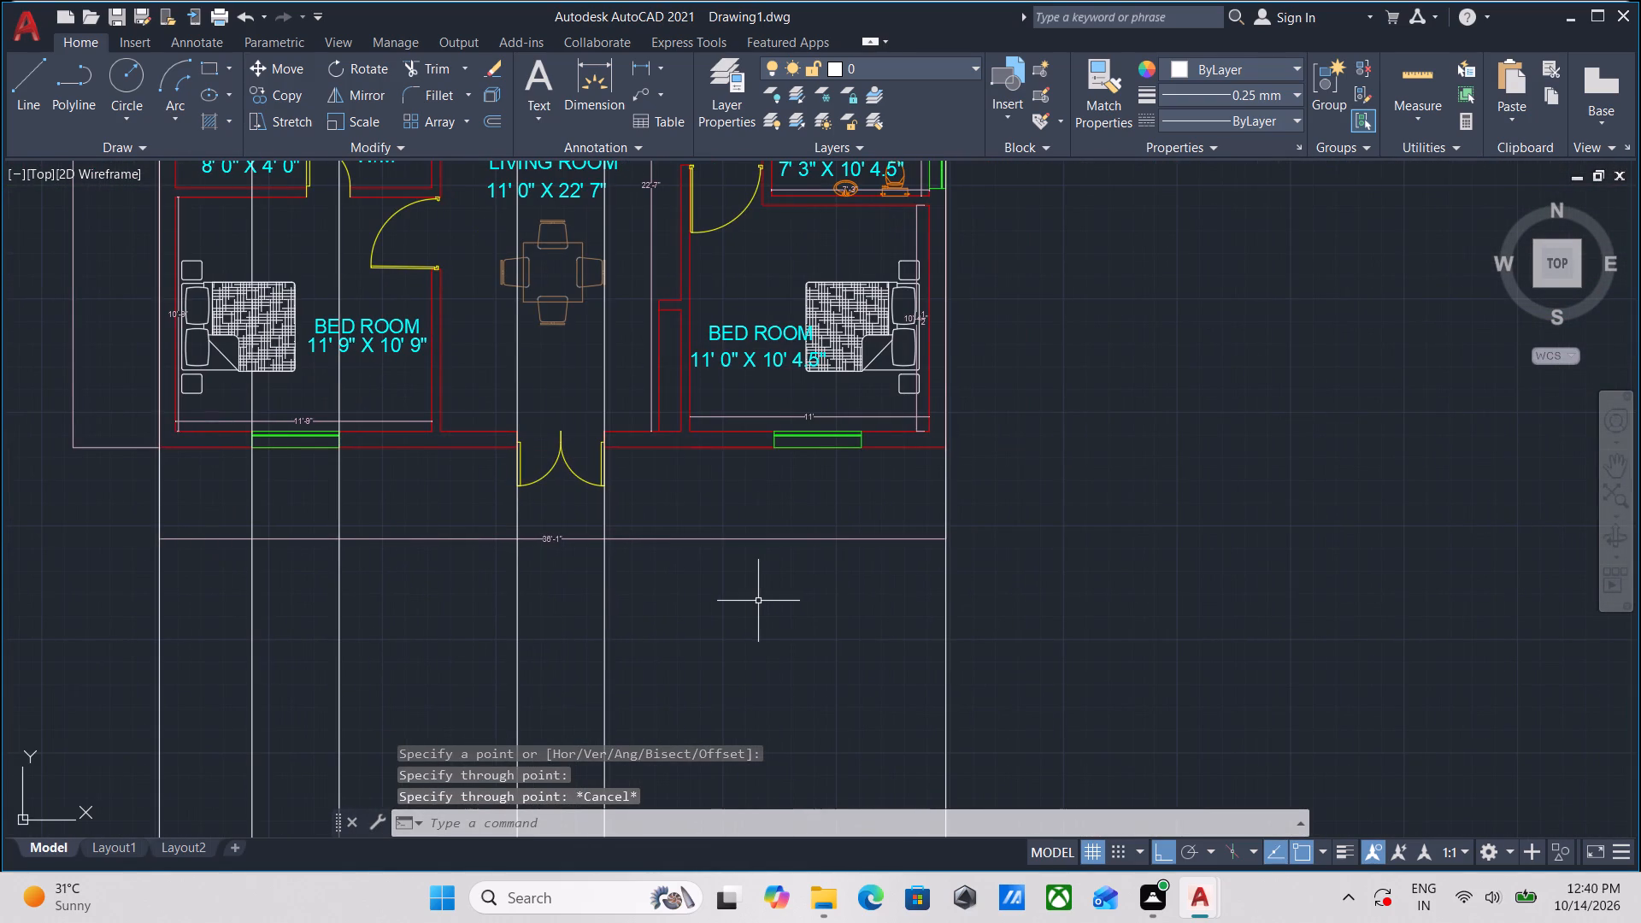
{"action": "type", "text": "XL"}
{"action": "key", "text": "Return"}
{"action": "scroll", "coordinate": [764, 373], "scroll_direction": "up", "scroll_amount": 2}
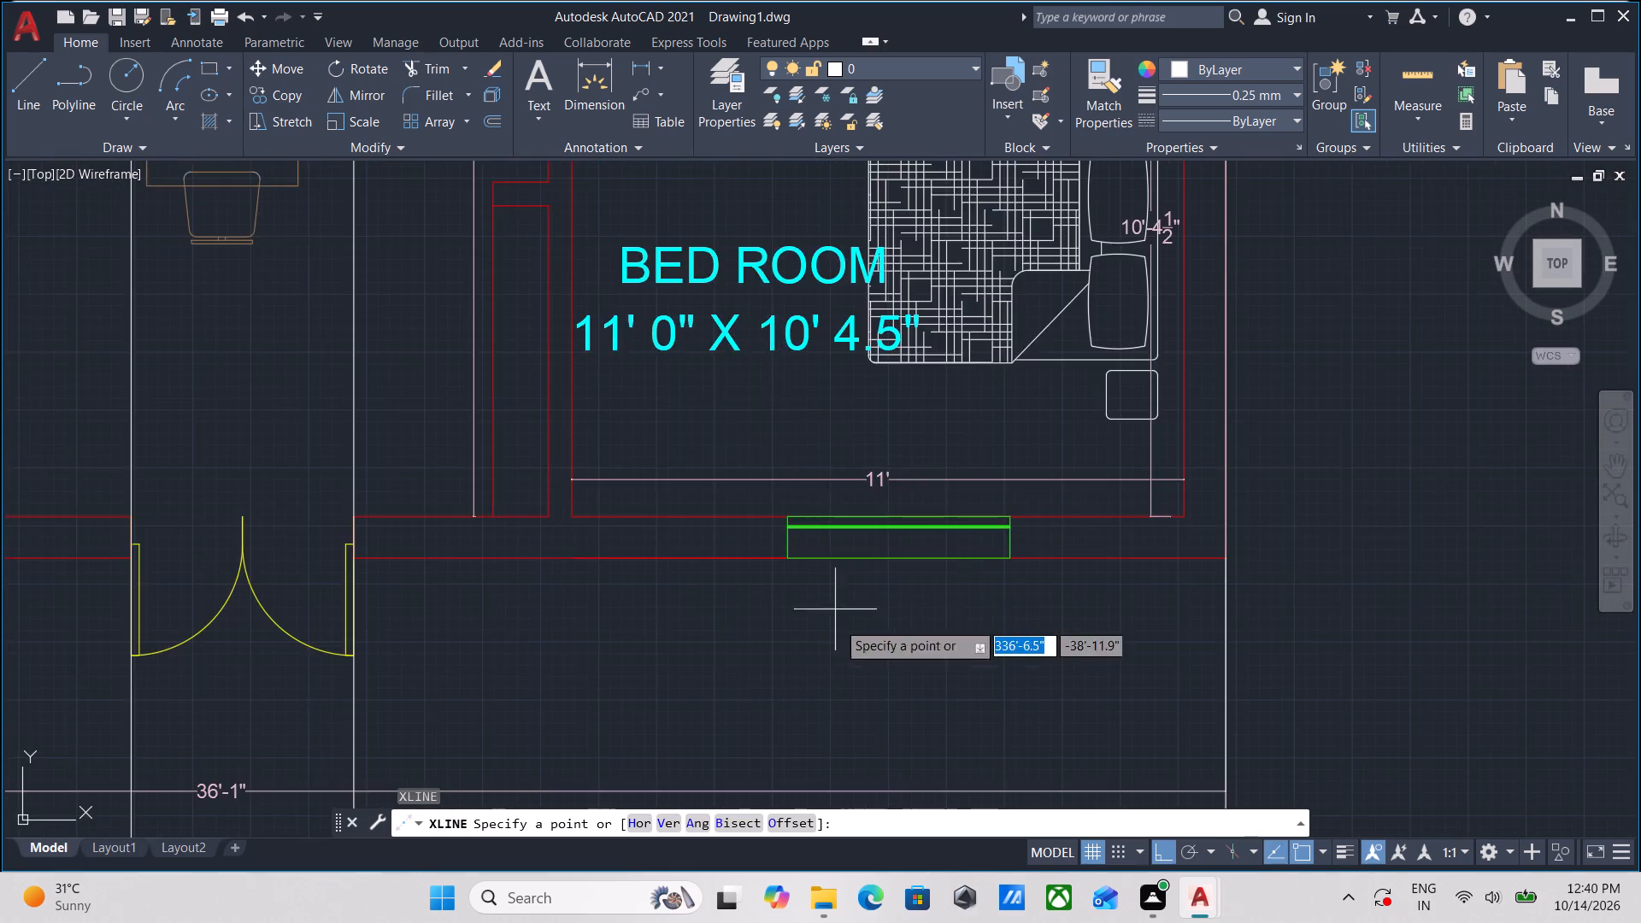
{"action": "scroll", "coordinate": [838, 631], "scroll_direction": "up", "scroll_amount": 2}
{"action": "left_click", "coordinate": [714, 444]}
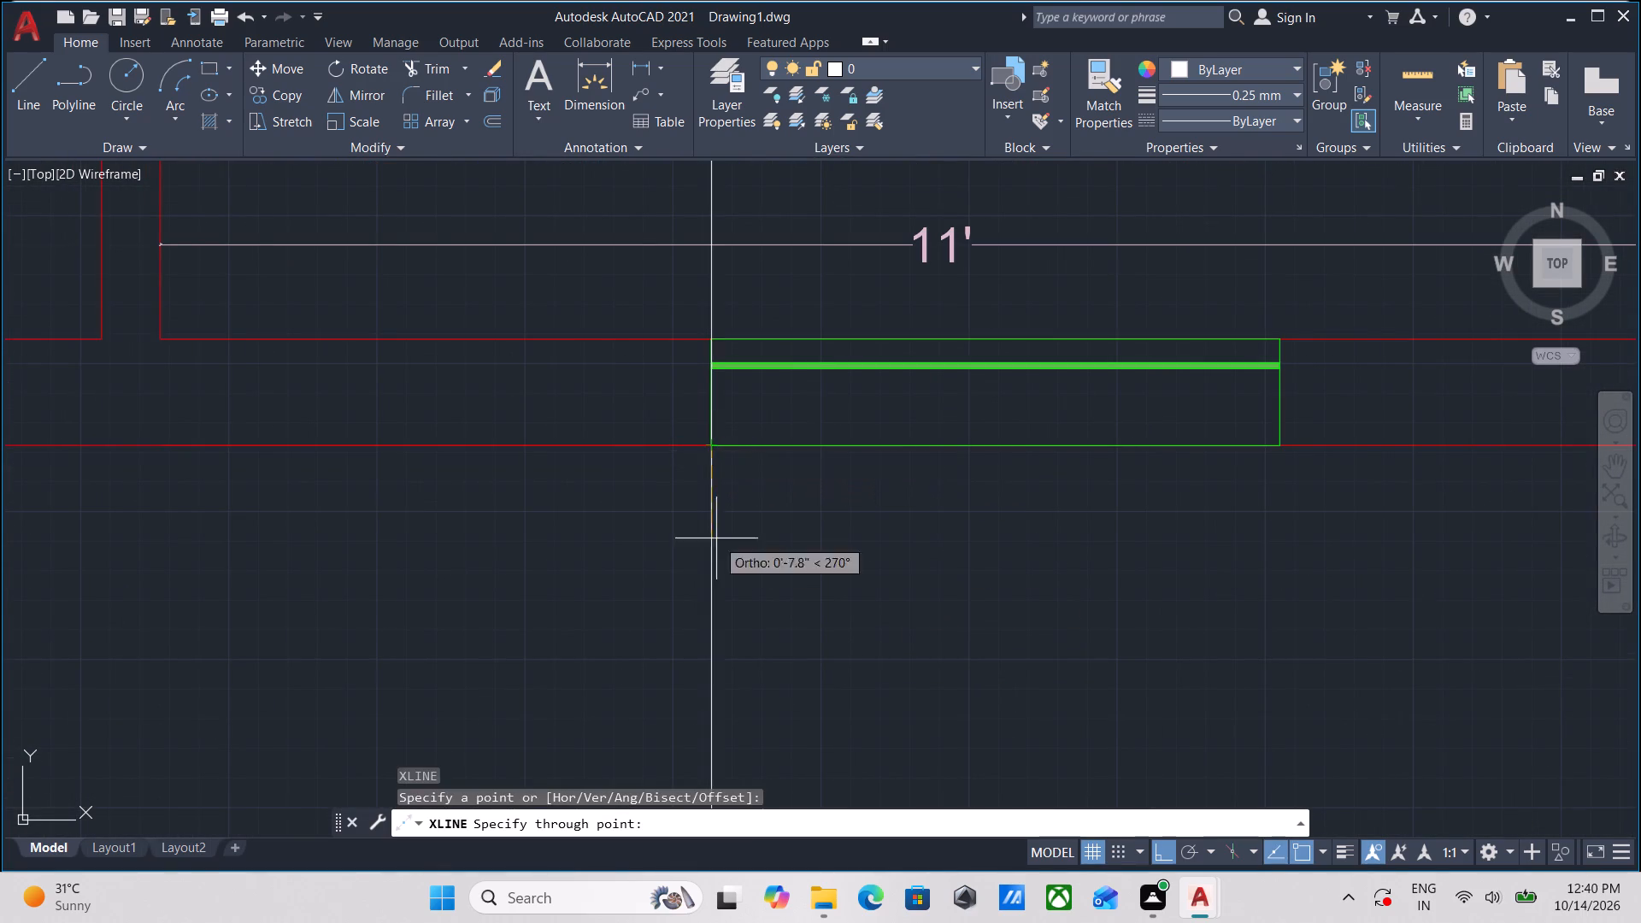
{"action": "middle_click_drag", "start_coordinate": [717, 644], "coordinate": [722, 520]}
{"action": "left_click", "coordinate": [720, 613]}
{"action": "scroll", "coordinate": [720, 612], "scroll_direction": "down", "scroll_amount": 2}
{"action": "key", "text": "Escape"}
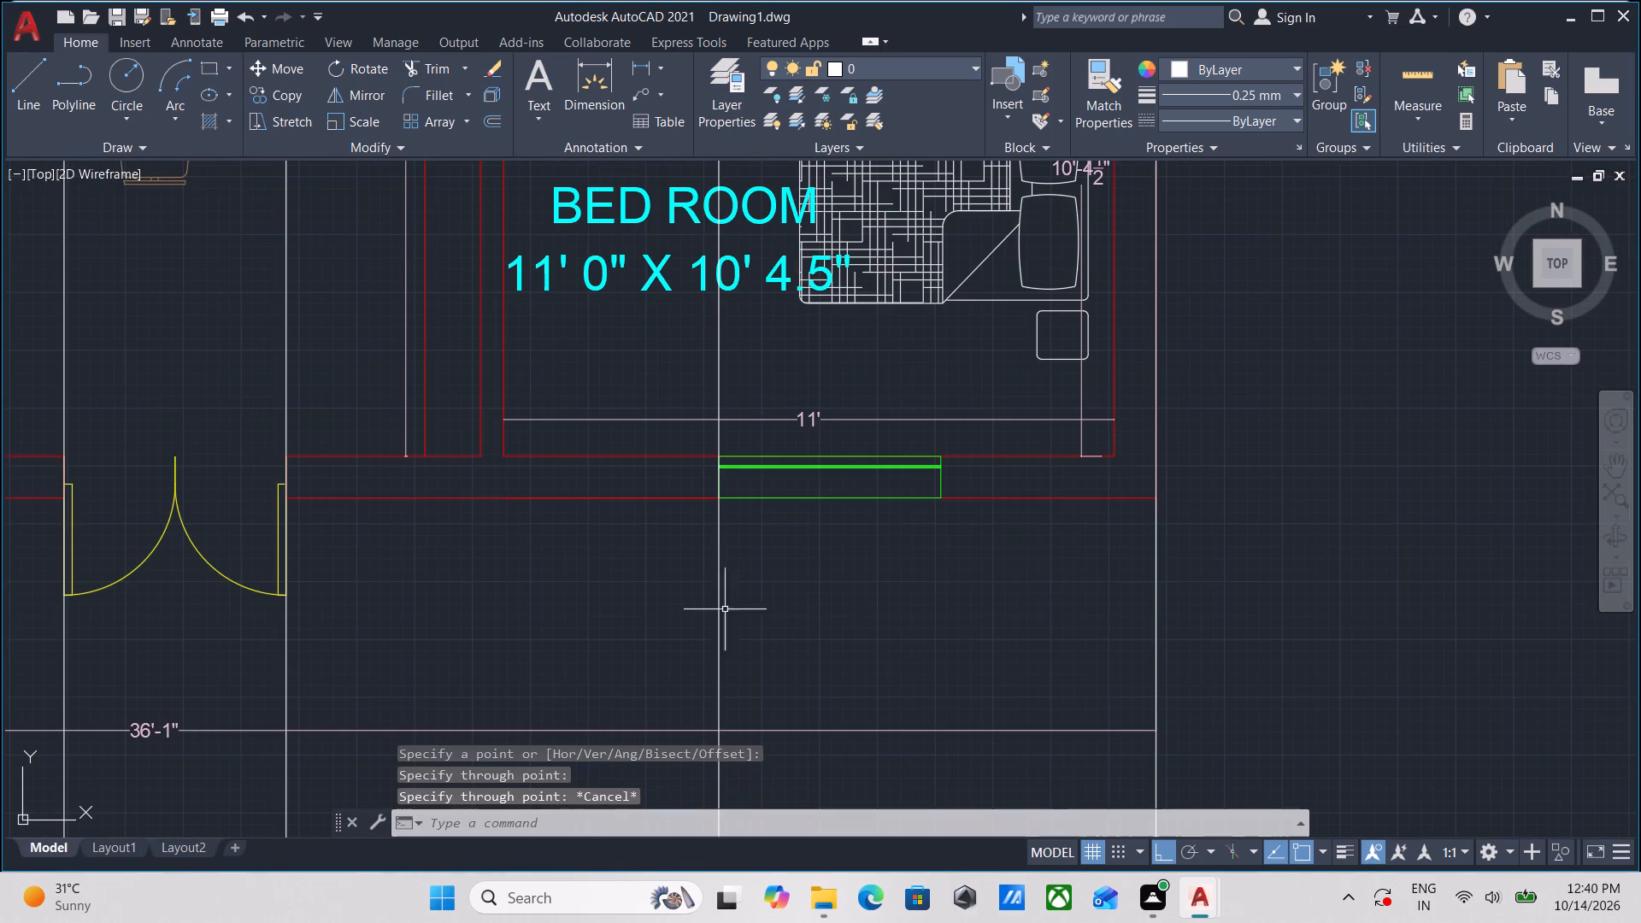
Draw a vertical construction line through the right end of the 11' 0" X 10' 4.5" bedroom's front window.
{"action": "middle_click_drag", "start_coordinate": [815, 628], "coordinate": [785, 586]}
{"action": "type", "text": "XL"}
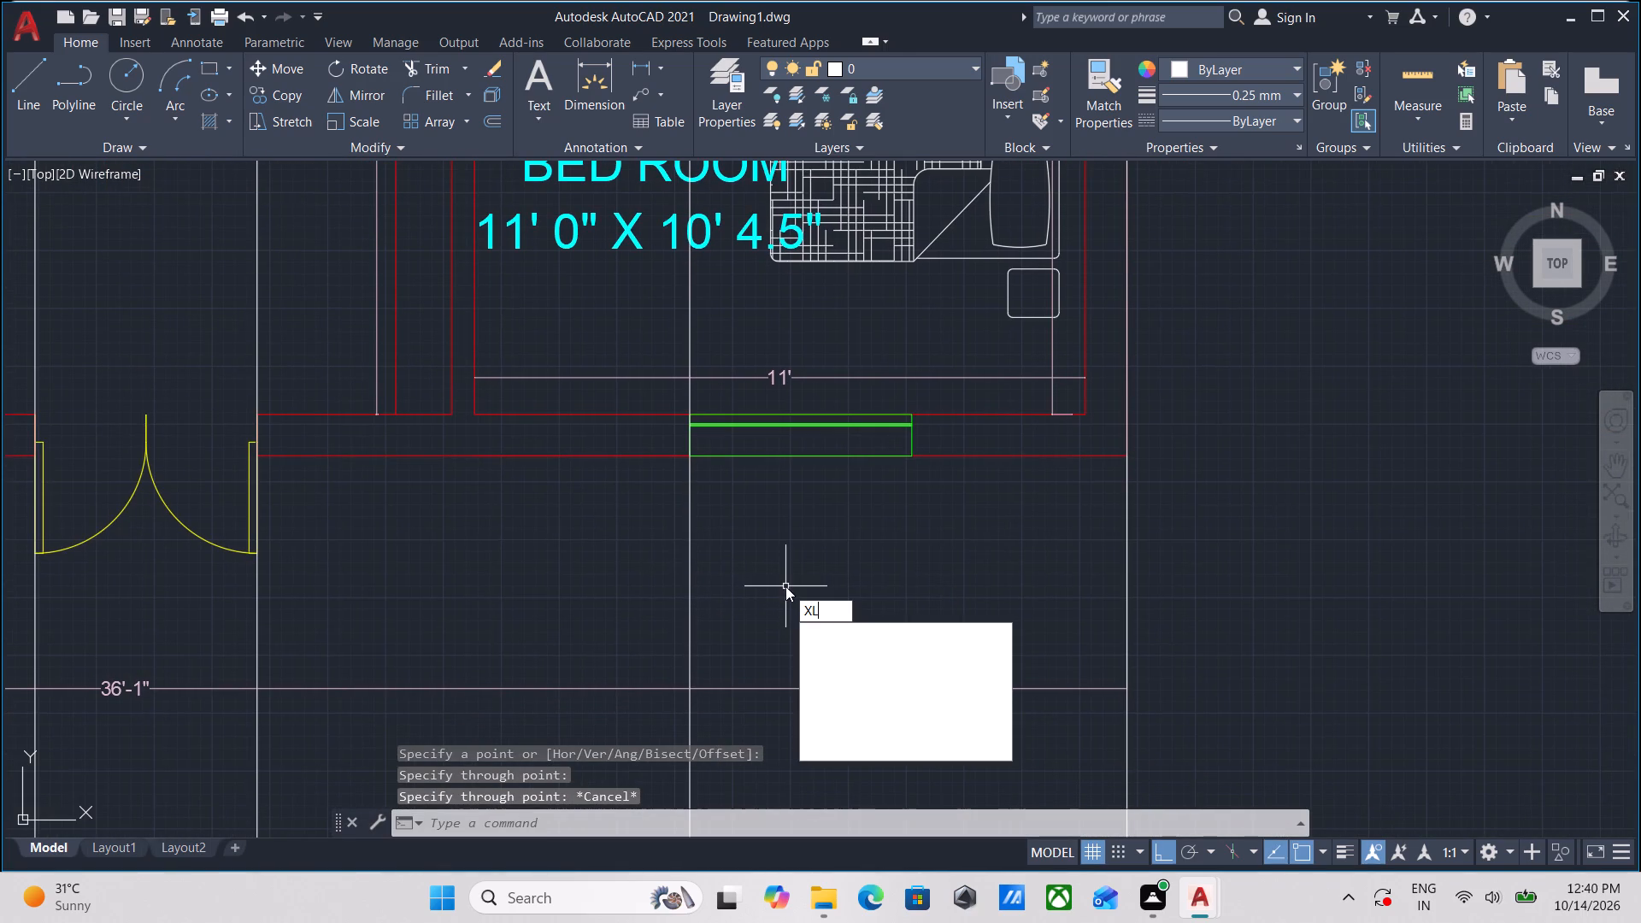
{"action": "key", "text": "Return"}
{"action": "scroll", "coordinate": [803, 478], "scroll_direction": "up", "scroll_amount": 2}
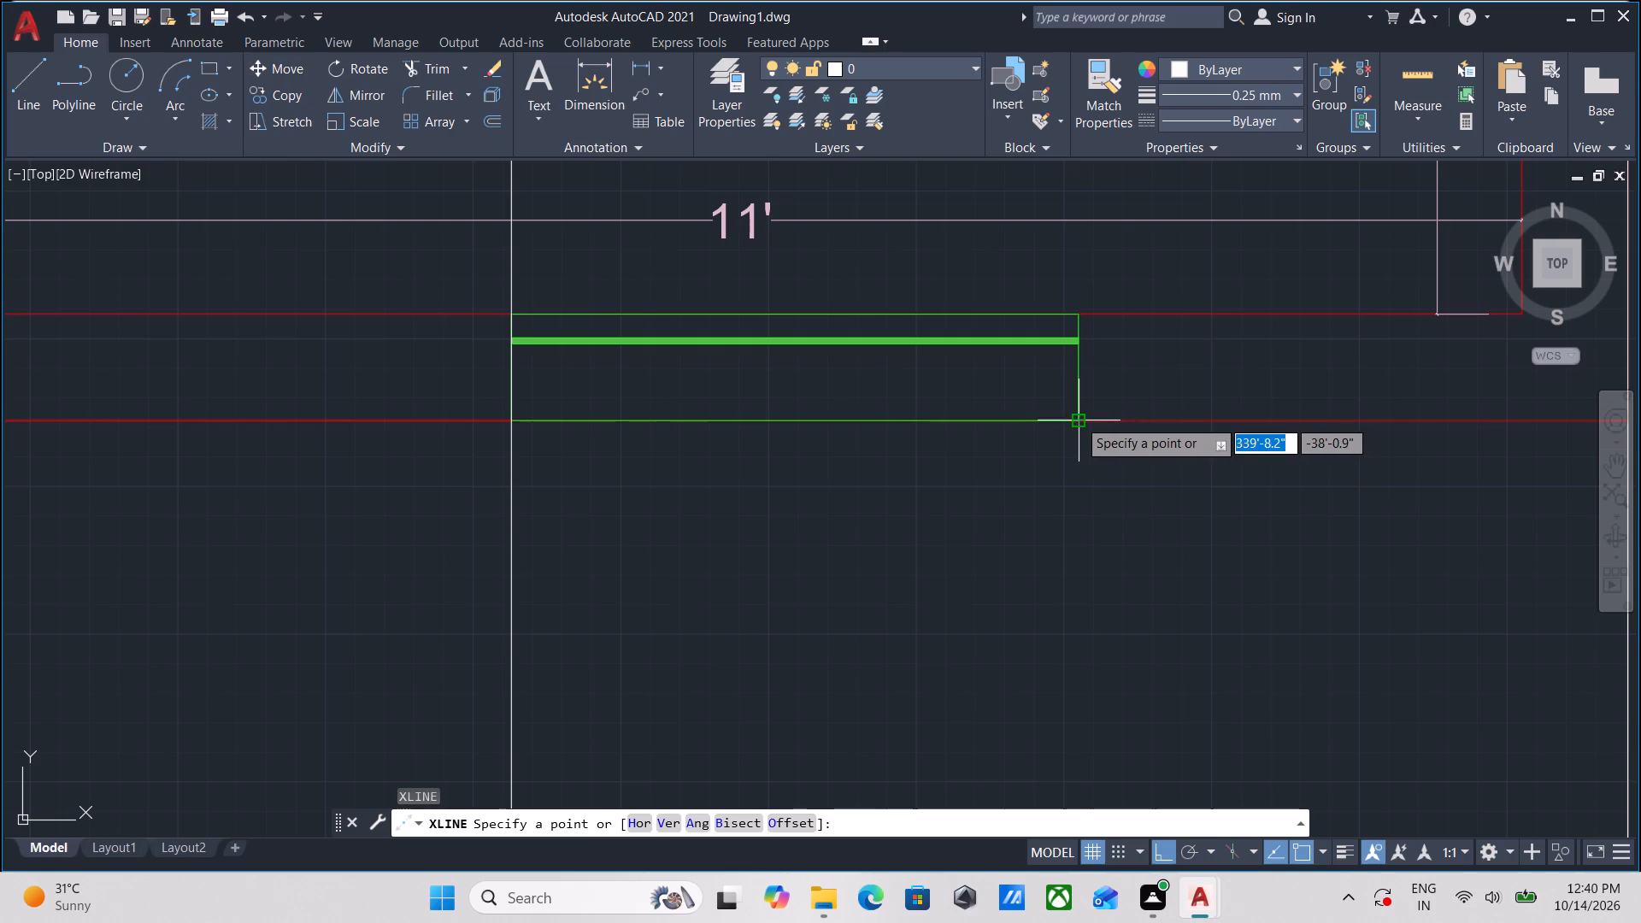
{"action": "left_click", "coordinate": [1078, 419]}
{"action": "middle_click_drag", "start_coordinate": [1062, 709], "coordinate": [1087, 504]}
{"action": "scroll", "coordinate": [1106, 650], "scroll_direction": "down", "scroll_amount": 2}
{"action": "middle_click_drag", "start_coordinate": [1106, 650], "coordinate": [1097, 497]}
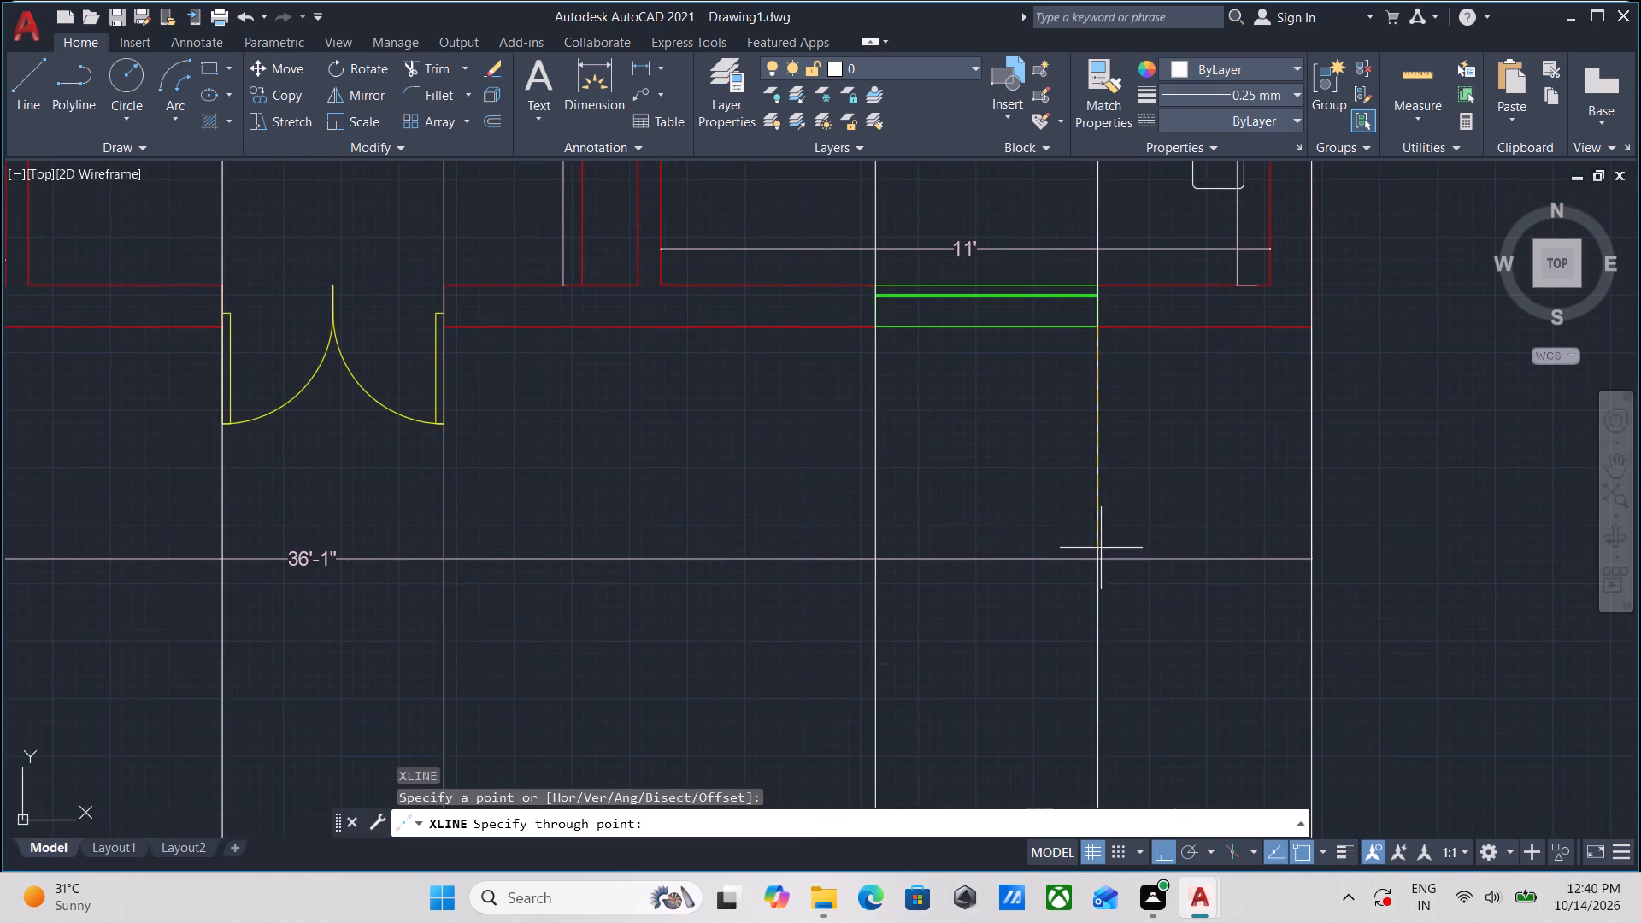
{"action": "left_click", "coordinate": [1090, 691]}
{"action": "scroll", "coordinate": [1090, 691], "scroll_direction": "down", "scroll_amount": 3}
{"action": "middle_click_drag", "start_coordinate": [1090, 691], "coordinate": [1091, 528]}
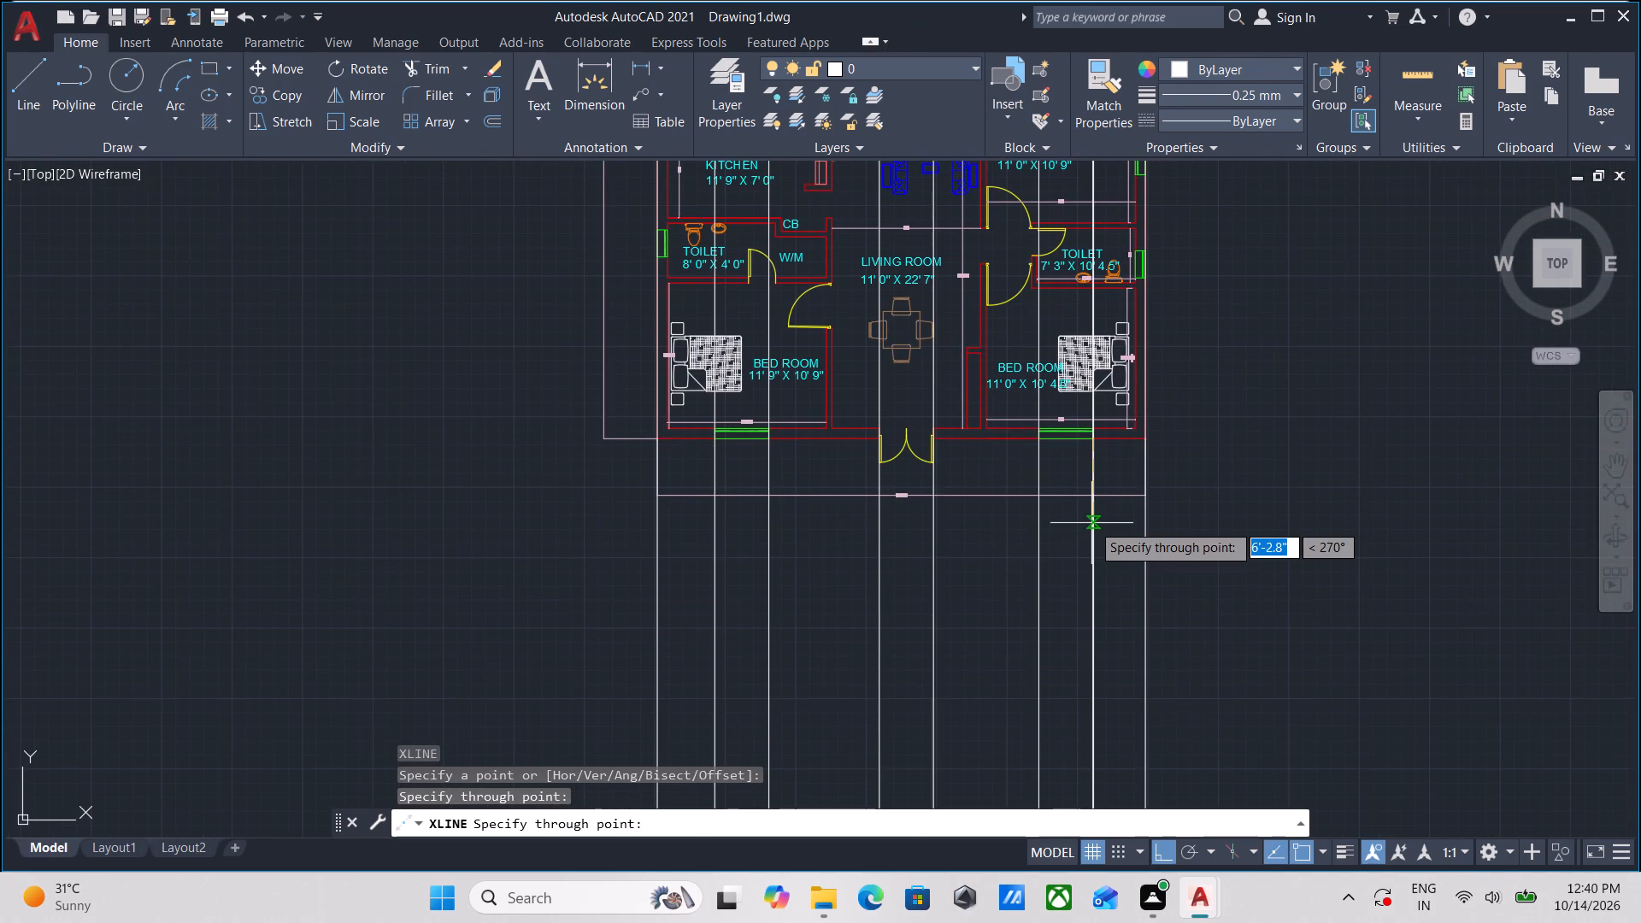
{"action": "key", "text": "Escape"}
{"action": "middle_click_drag", "start_coordinate": [956, 770], "coordinate": [964, 670]}
{"action": "middle_click_drag", "start_coordinate": [932, 709], "coordinate": [932, 515]}
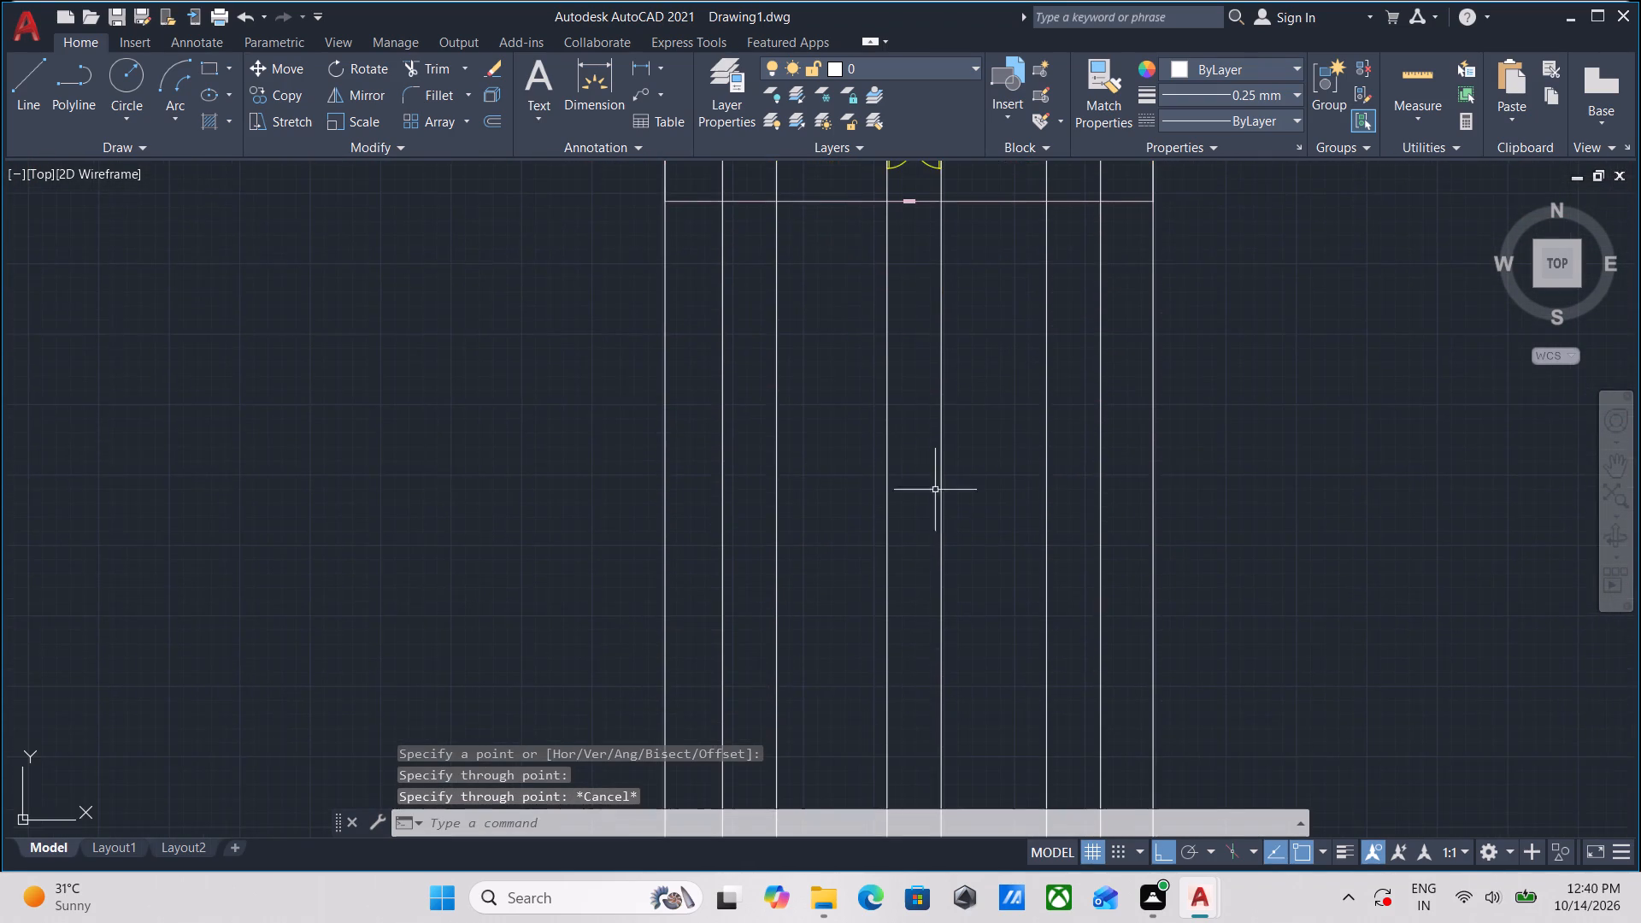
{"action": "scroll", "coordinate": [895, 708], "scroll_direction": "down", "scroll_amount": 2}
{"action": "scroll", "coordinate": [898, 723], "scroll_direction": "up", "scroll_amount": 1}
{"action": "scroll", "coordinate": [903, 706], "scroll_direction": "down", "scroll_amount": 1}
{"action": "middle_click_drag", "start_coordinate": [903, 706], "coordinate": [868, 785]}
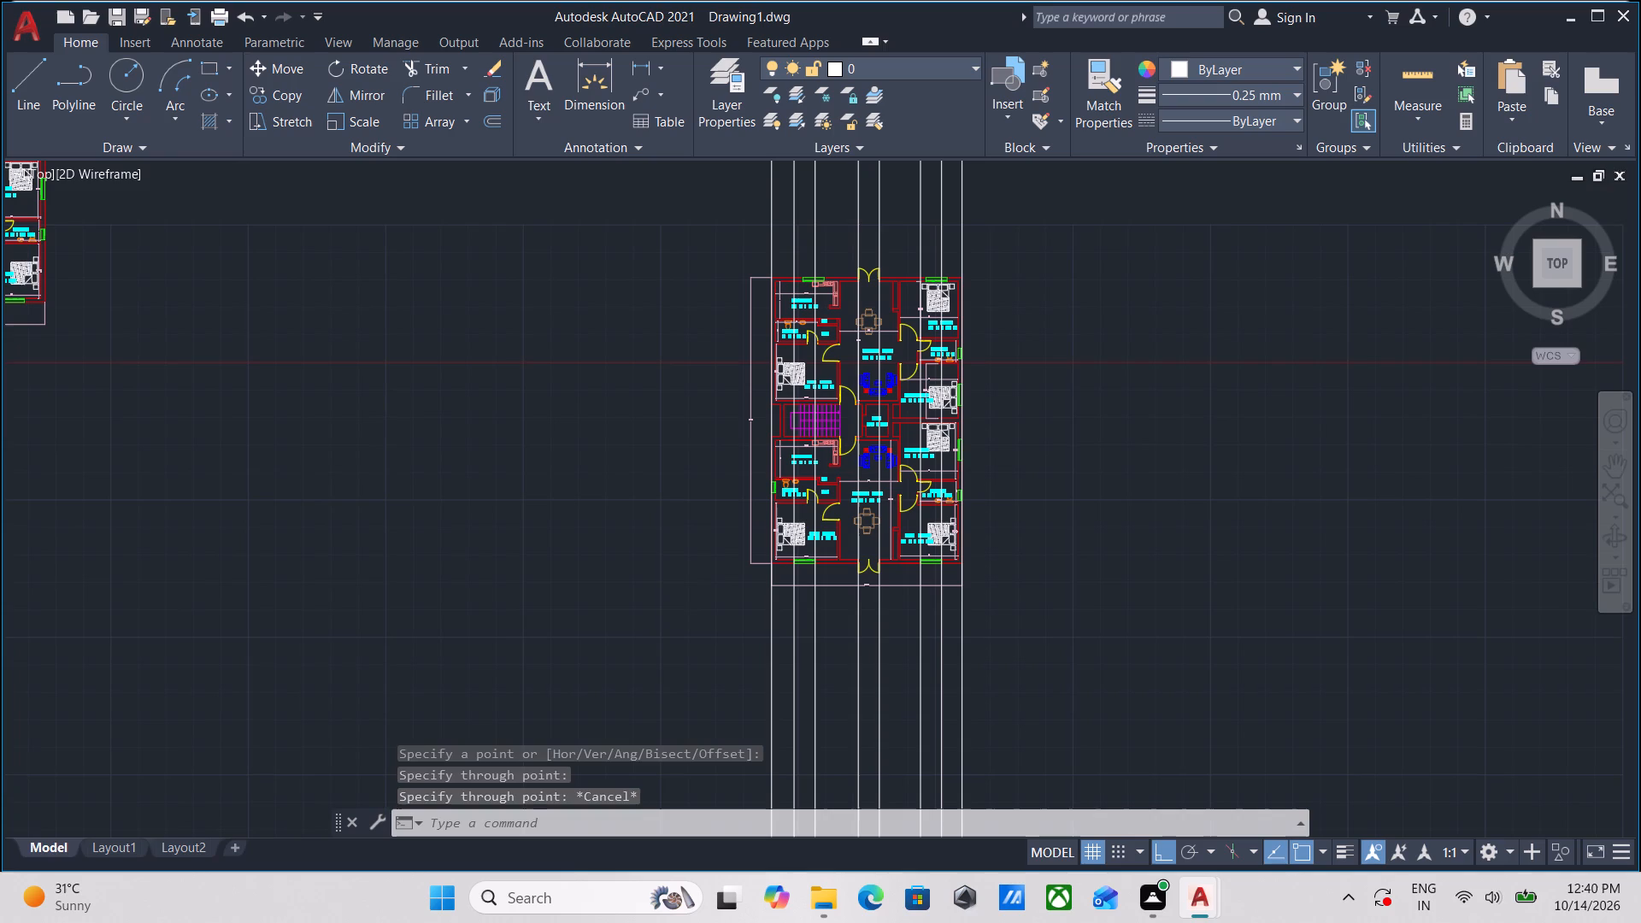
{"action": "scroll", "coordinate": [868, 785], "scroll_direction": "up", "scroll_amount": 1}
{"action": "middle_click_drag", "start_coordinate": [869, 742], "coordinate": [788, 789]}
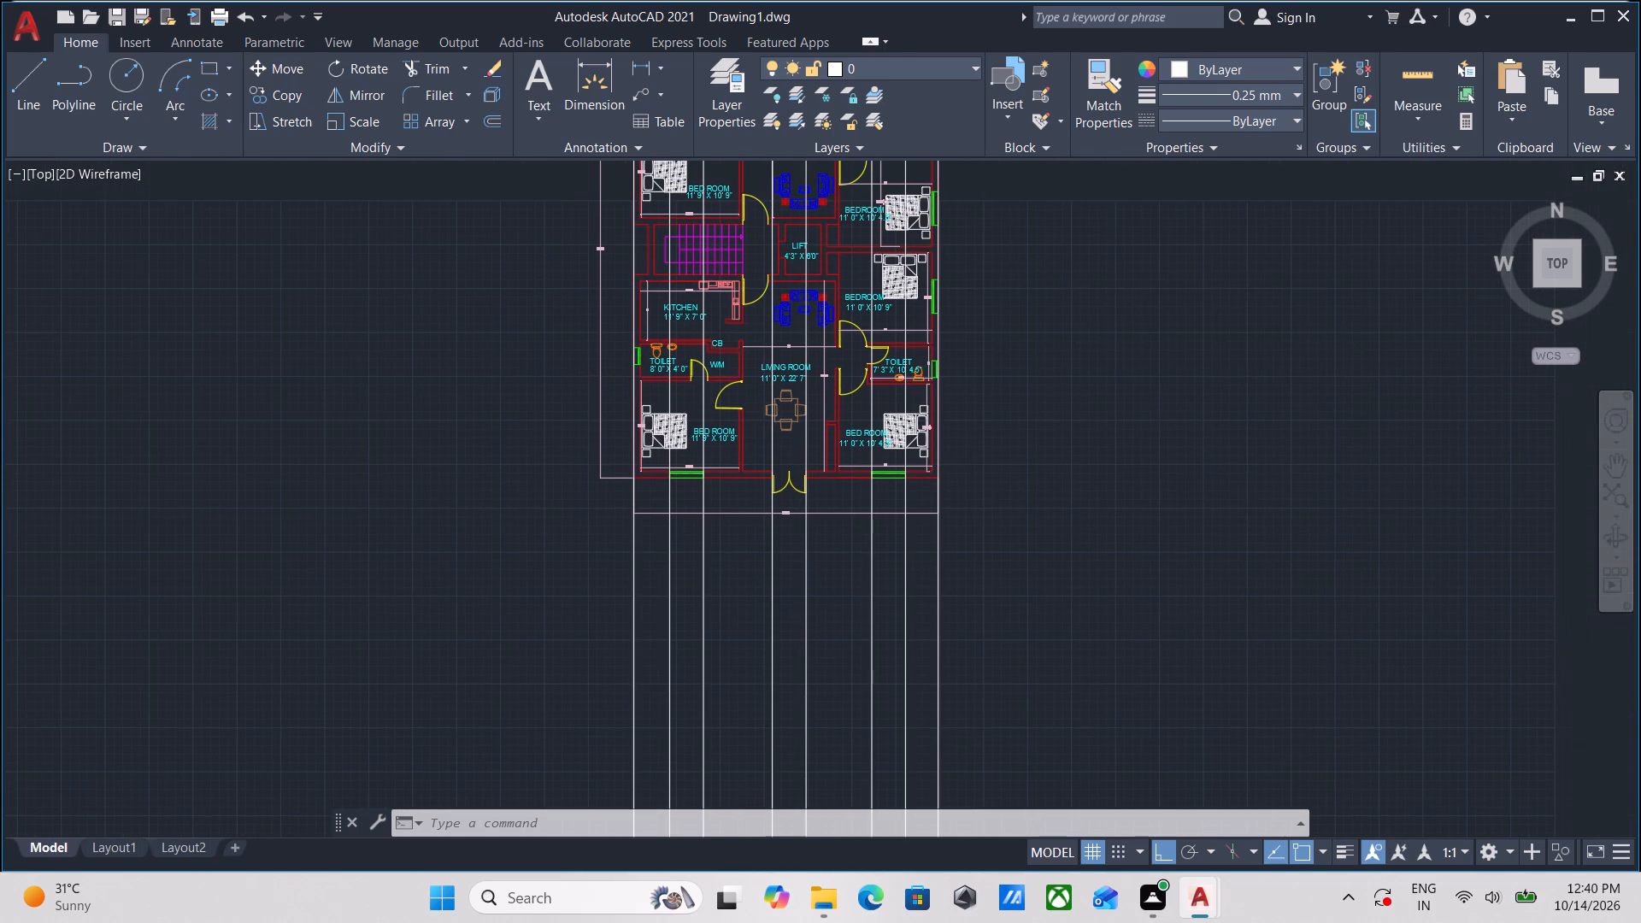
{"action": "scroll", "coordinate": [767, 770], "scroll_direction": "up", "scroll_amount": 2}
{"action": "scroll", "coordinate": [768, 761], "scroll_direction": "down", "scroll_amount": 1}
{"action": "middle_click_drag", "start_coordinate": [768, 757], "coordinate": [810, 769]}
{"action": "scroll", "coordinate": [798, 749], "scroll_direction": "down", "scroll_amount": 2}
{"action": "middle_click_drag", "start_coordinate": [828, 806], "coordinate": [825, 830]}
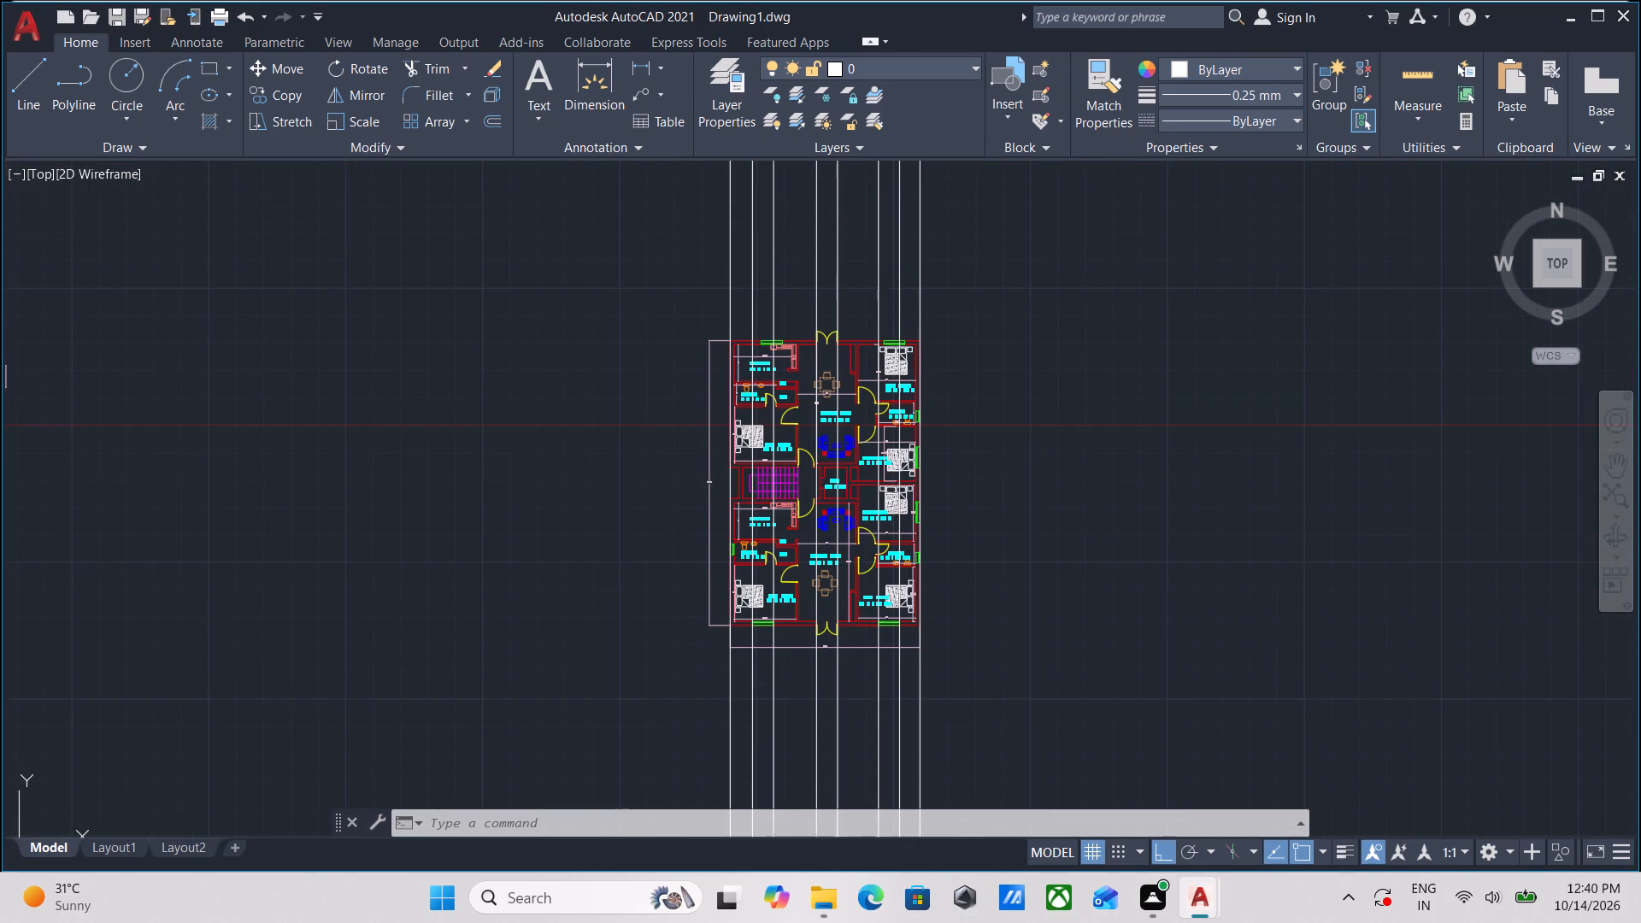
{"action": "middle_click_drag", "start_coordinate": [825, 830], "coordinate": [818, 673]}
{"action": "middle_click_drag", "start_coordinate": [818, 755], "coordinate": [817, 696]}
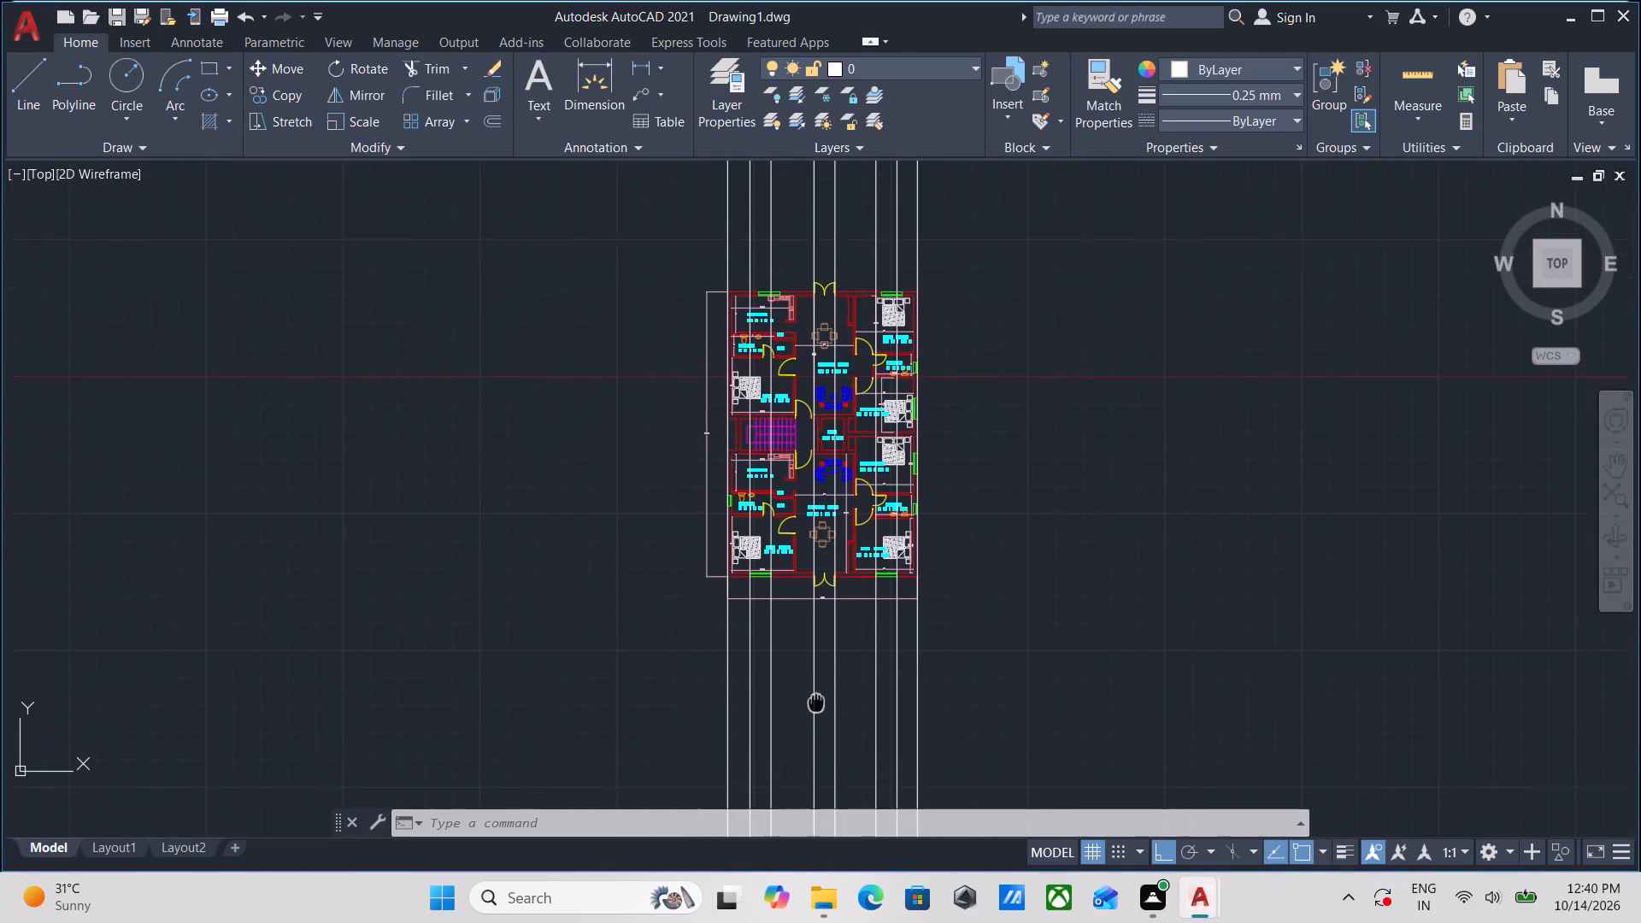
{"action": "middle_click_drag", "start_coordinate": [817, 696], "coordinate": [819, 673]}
Draw a horizontal construction line across the vertical projection lines below the plan, starting on the leftmost one.
{"action": "scroll", "coordinate": [726, 542], "scroll_direction": "up", "scroll_amount": 1}
{"action": "middle_click_drag", "start_coordinate": [777, 695], "coordinate": [752, 579]}
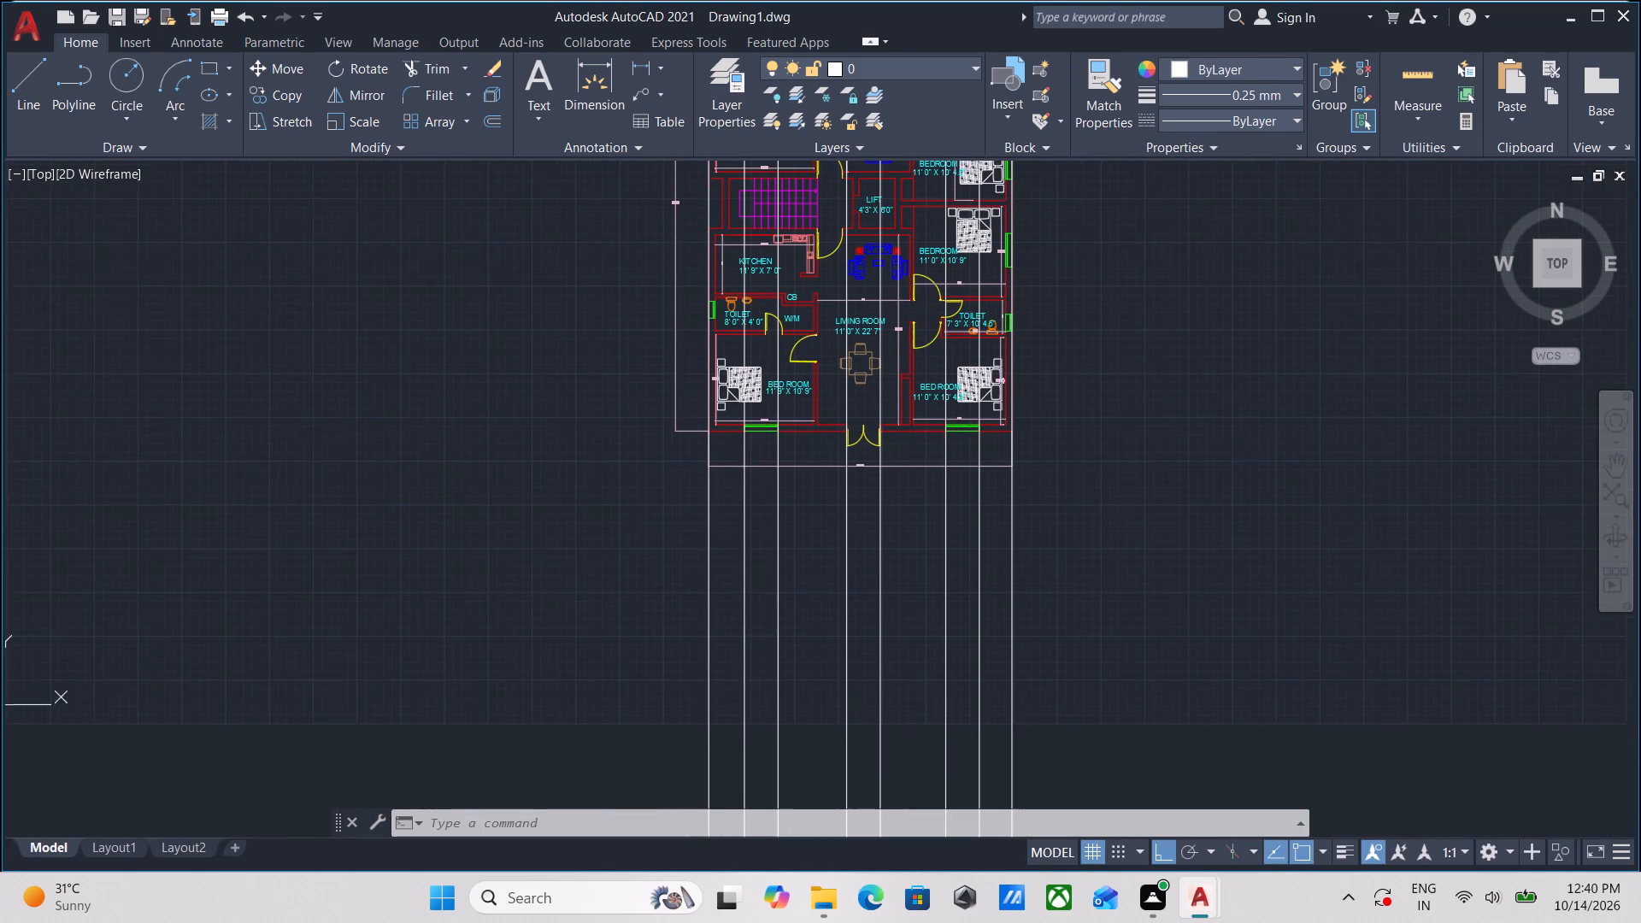
{"action": "middle_click_drag", "start_coordinate": [778, 721], "coordinate": [762, 659]}
{"action": "middle_click_drag", "start_coordinate": [774, 632], "coordinate": [750, 668]}
{"action": "middle_click_drag", "start_coordinate": [703, 698], "coordinate": [685, 565]}
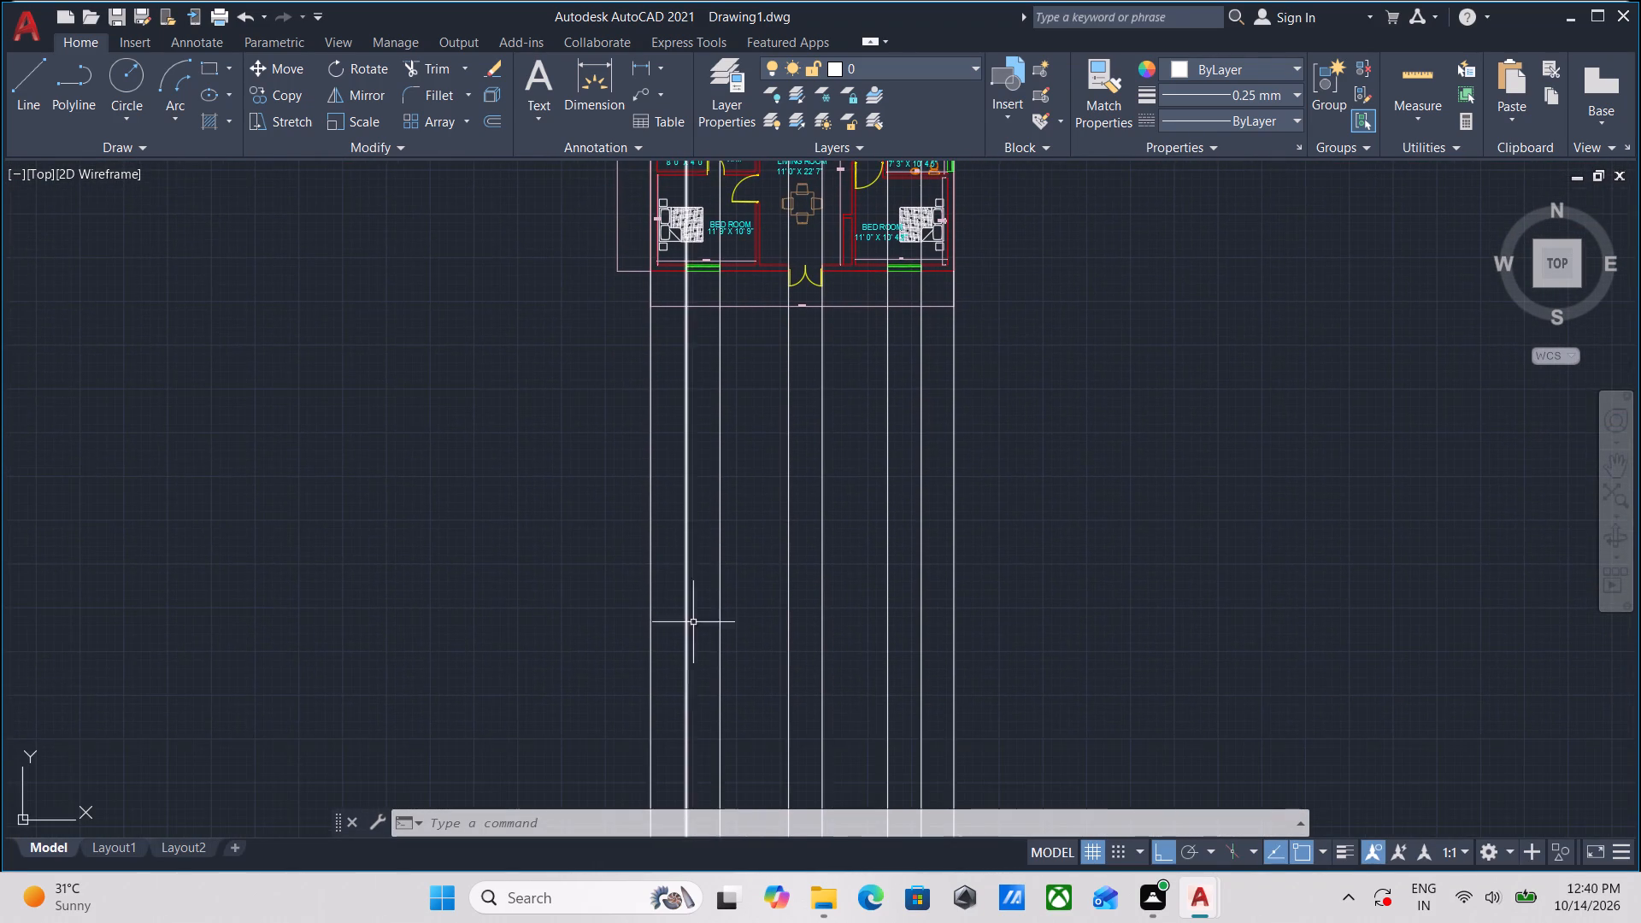
{"action": "middle_click_drag", "start_coordinate": [678, 758], "coordinate": [681, 725]}
{"action": "type", "text": "XL"}
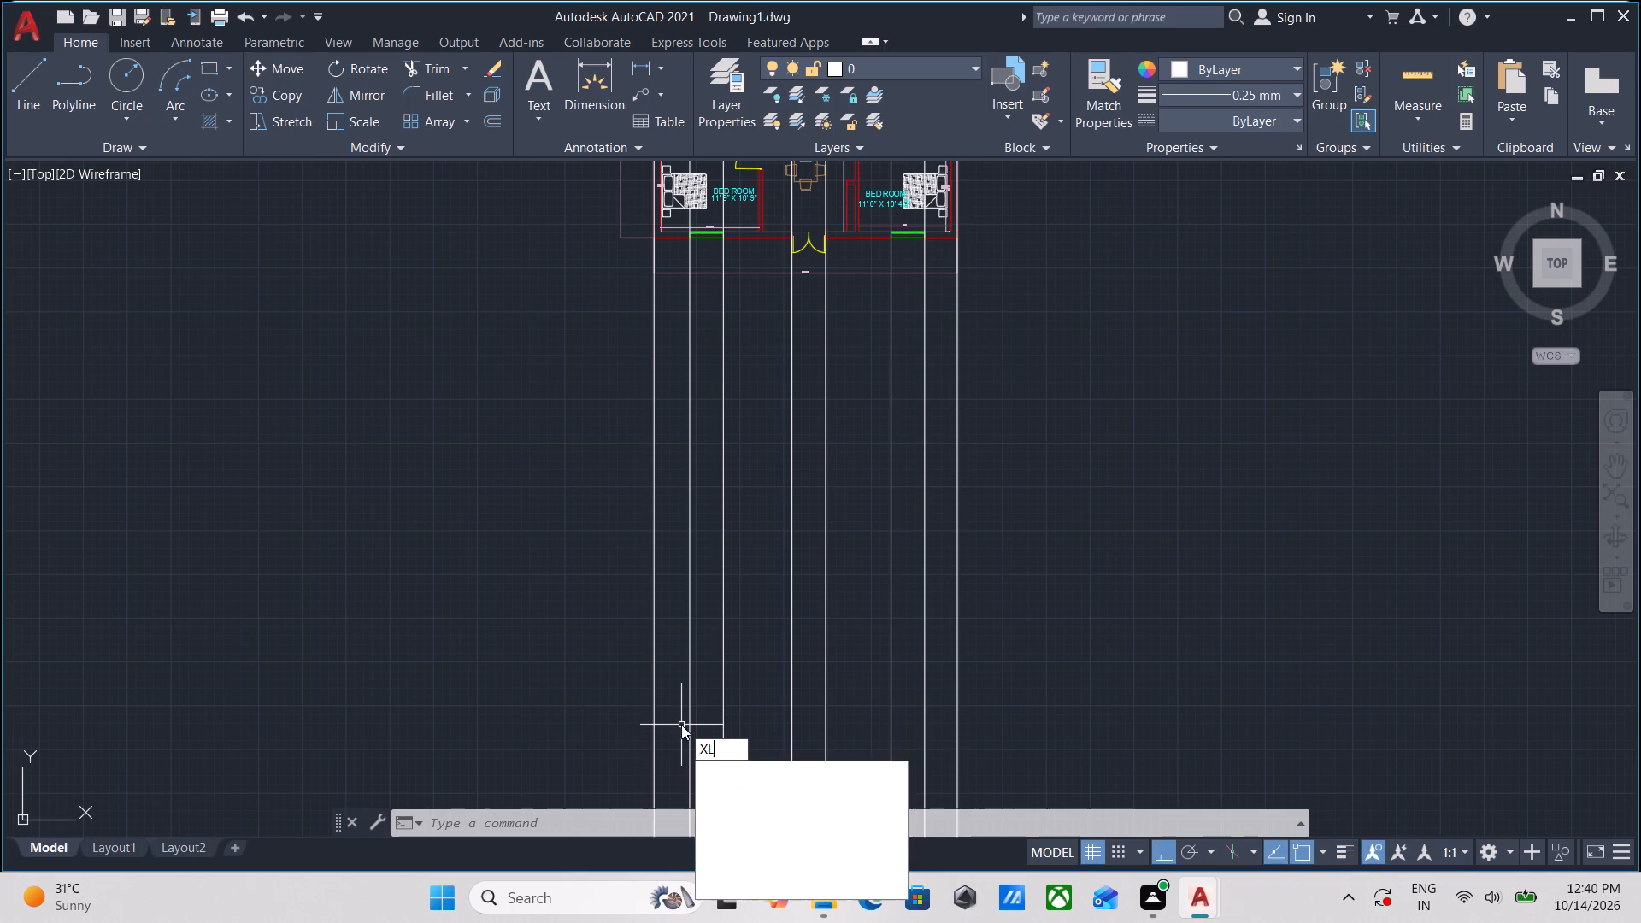
{"action": "key", "text": "Return"}
{"action": "middle_click_drag", "start_coordinate": [681, 725], "coordinate": [709, 664]}
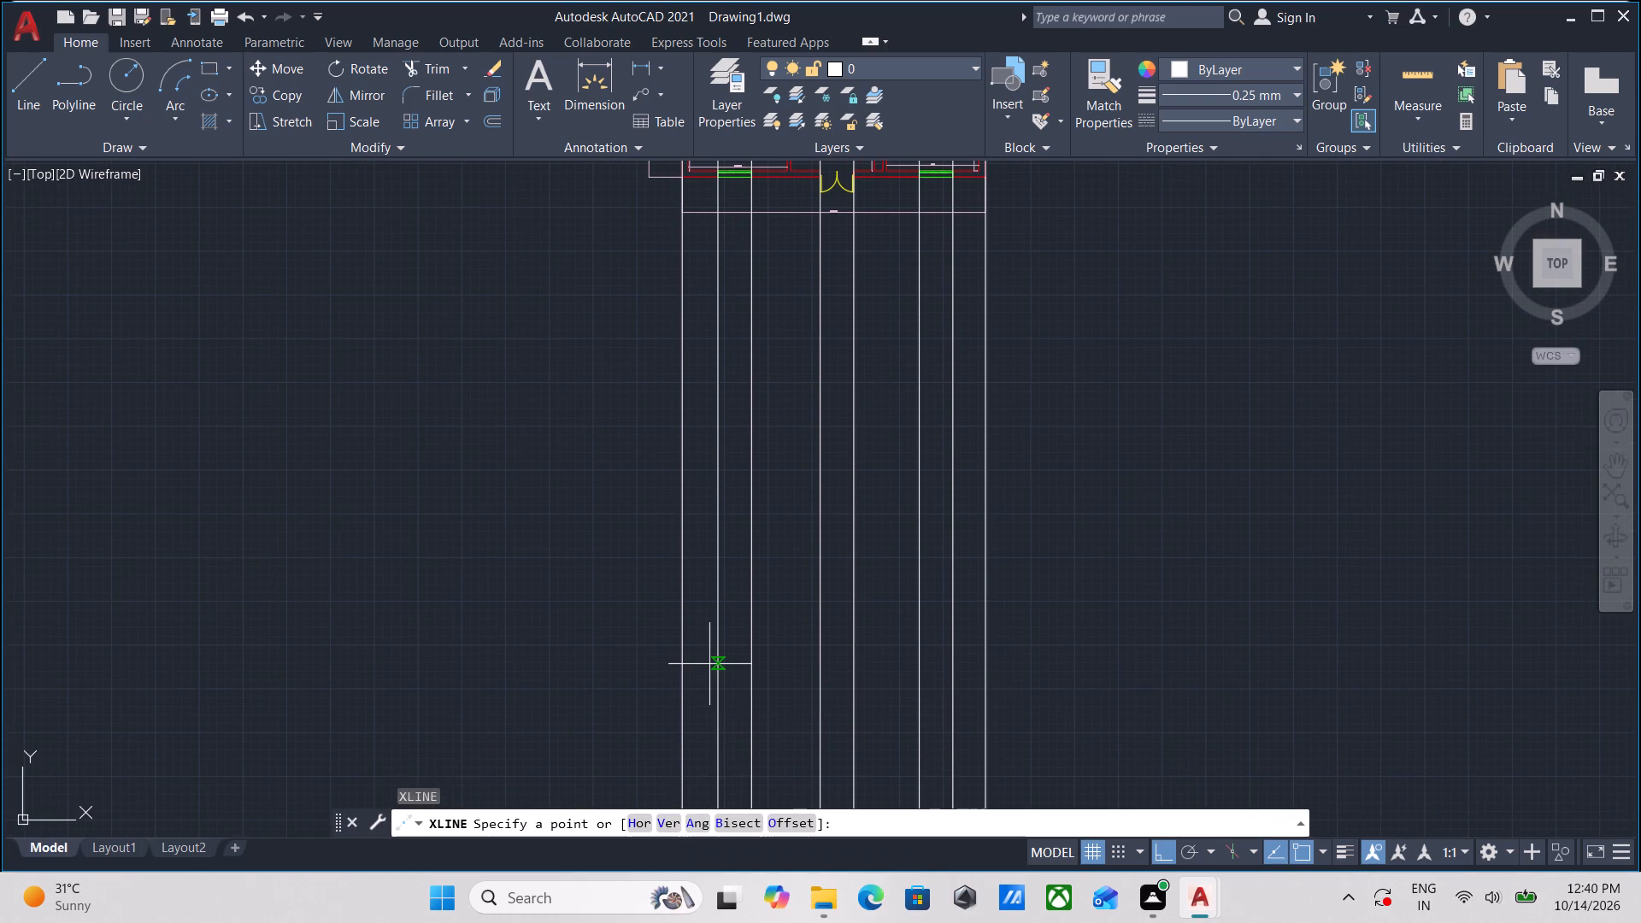
{"action": "scroll", "coordinate": [673, 713], "scroll_direction": "up", "scroll_amount": 1}
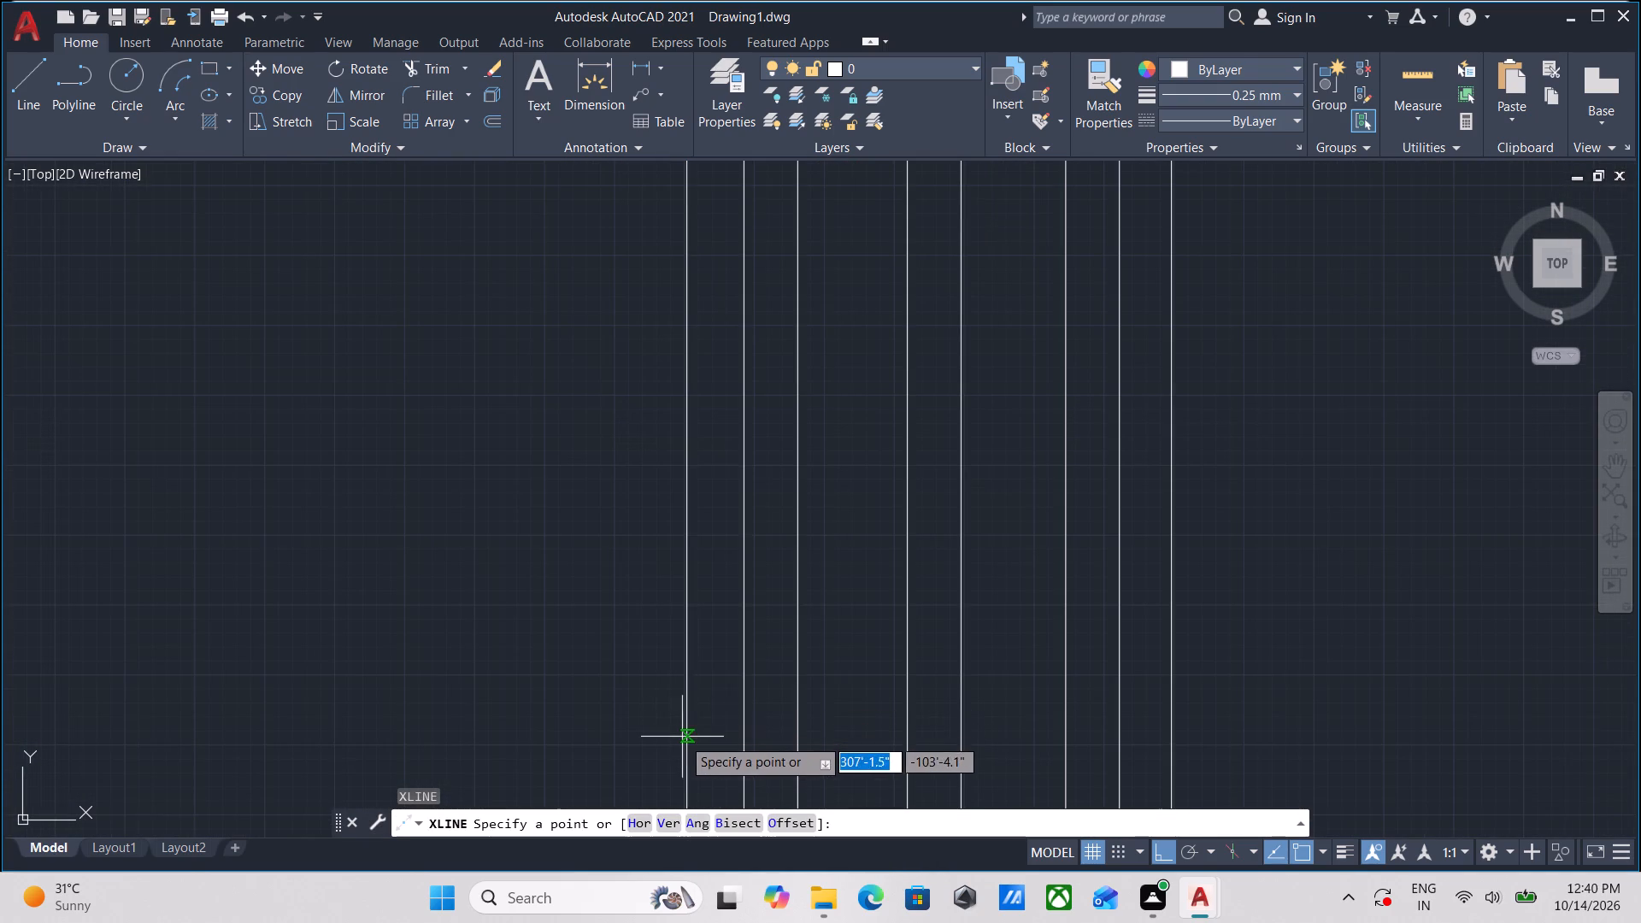
{"action": "scroll", "coordinate": [682, 738], "scroll_direction": "down", "scroll_amount": 2}
{"action": "middle_click_drag", "start_coordinate": [682, 738], "coordinate": [699, 583]}
{"action": "scroll", "coordinate": [695, 600], "scroll_direction": "up", "scroll_amount": 2}
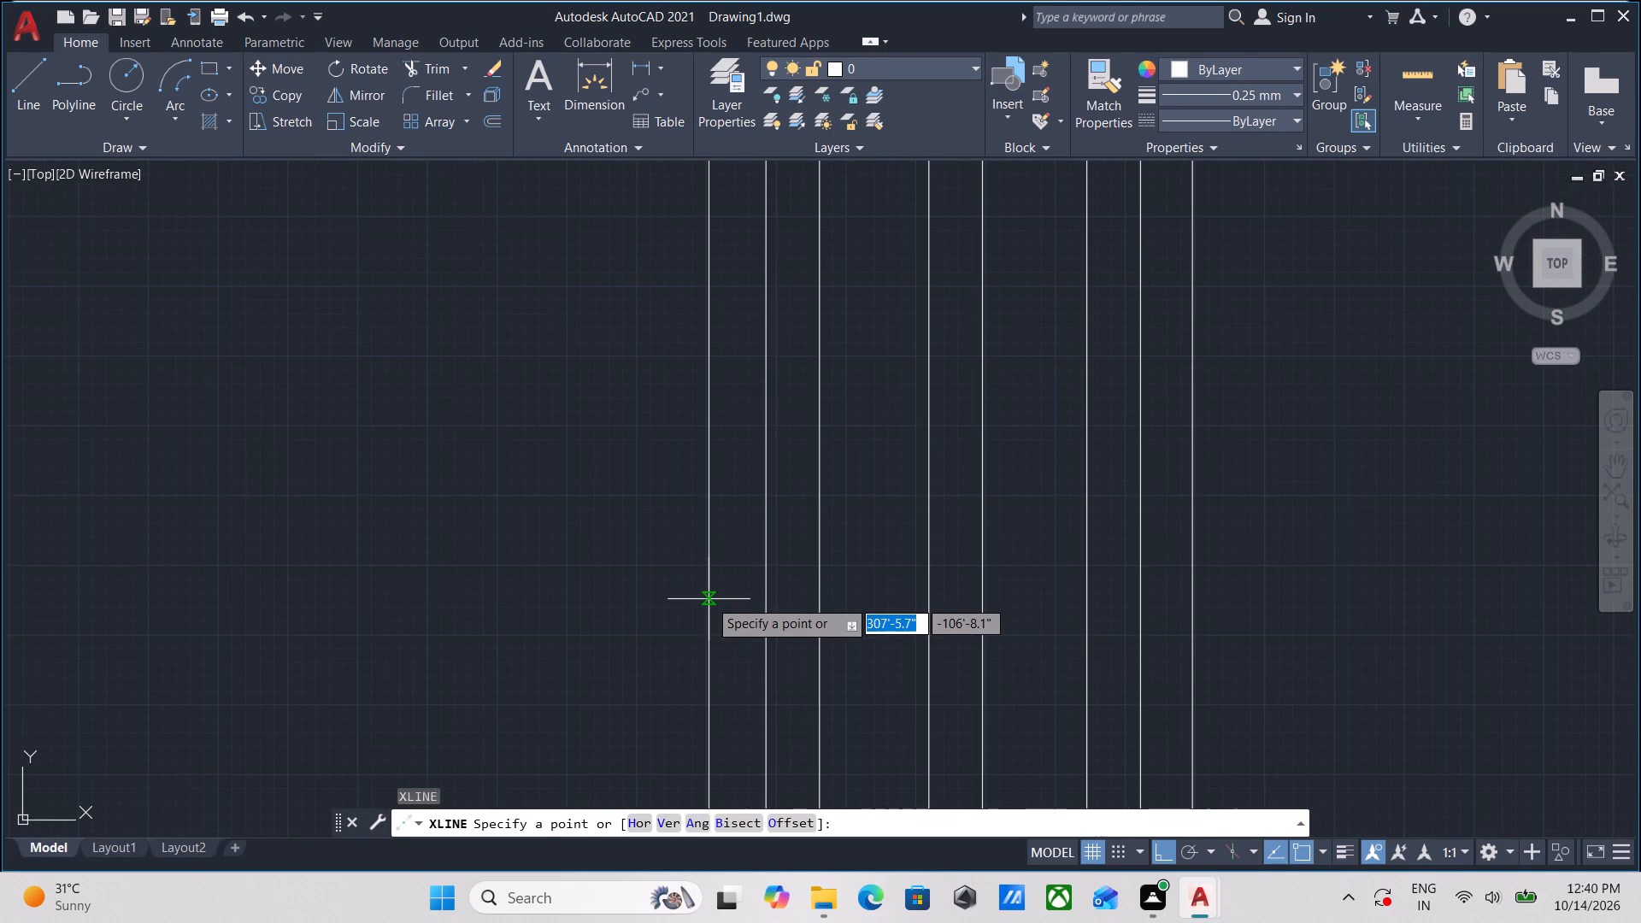
{"action": "left_click", "coordinate": [709, 599]}
{"action": "scroll", "coordinate": [581, 618], "scroll_direction": "down", "scroll_amount": 4}
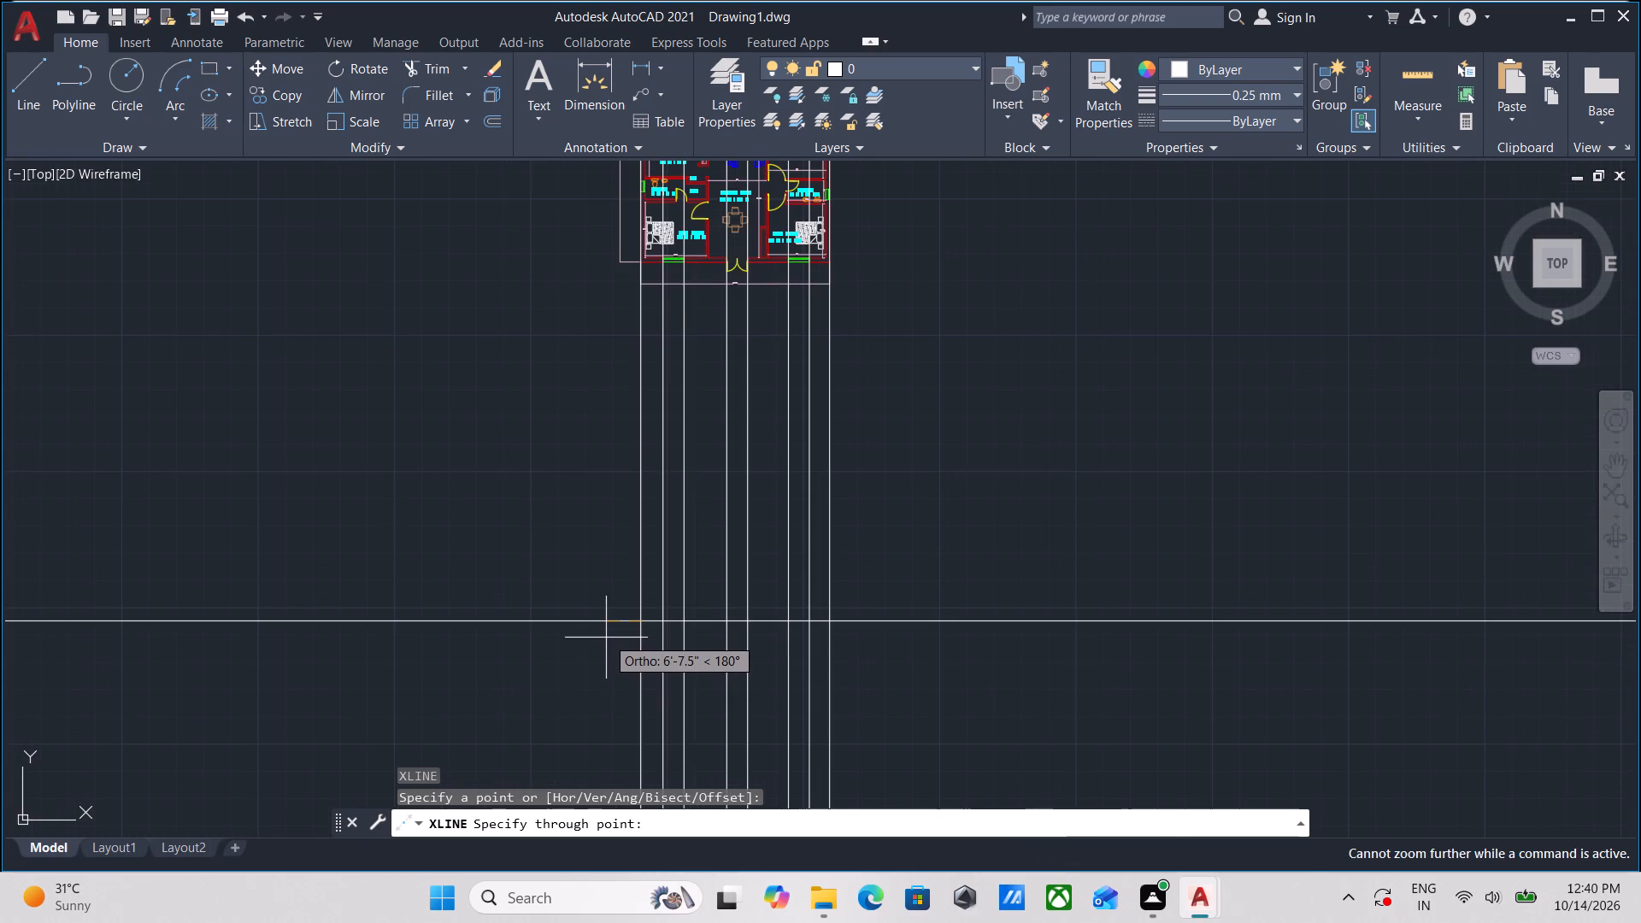
{"action": "scroll", "coordinate": [606, 628], "scroll_direction": "up", "scroll_amount": 3}
{"action": "left_click", "coordinate": [606, 603]}
{"action": "left_click_drag", "start_coordinate": [639, 650], "coordinate": [614, 585]}
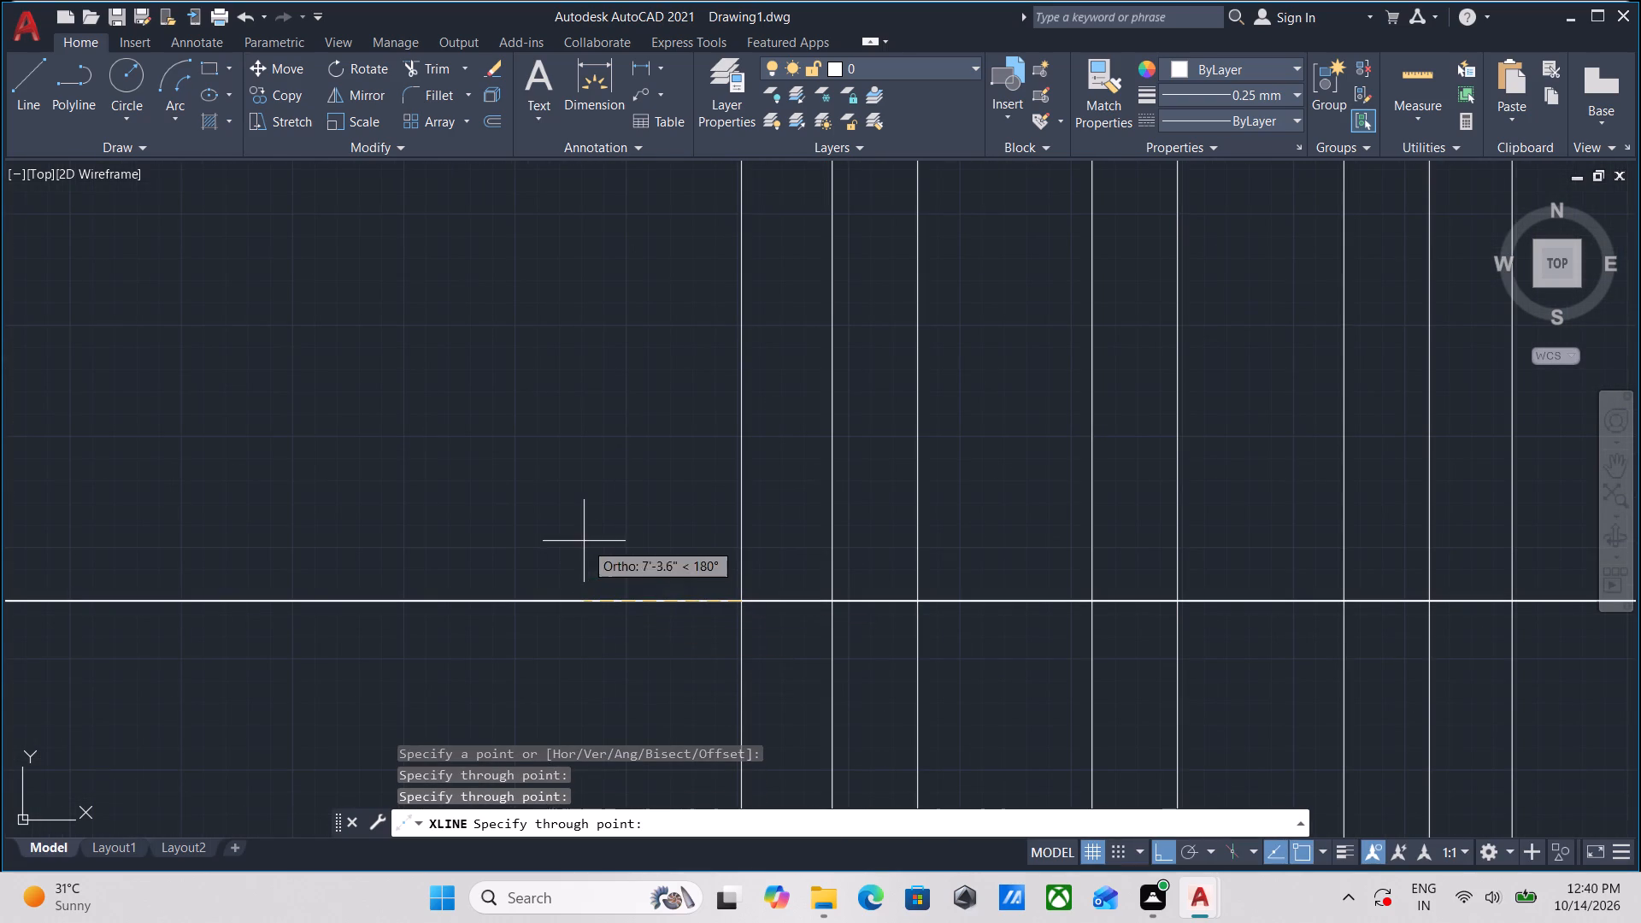
{"action": "key", "text": "Escape"}
Offset the horizontal construction line below the plan upward by 10'.
{"action": "left_click", "coordinate": [663, 653]}
{"action": "left_click", "coordinate": [580, 534]}
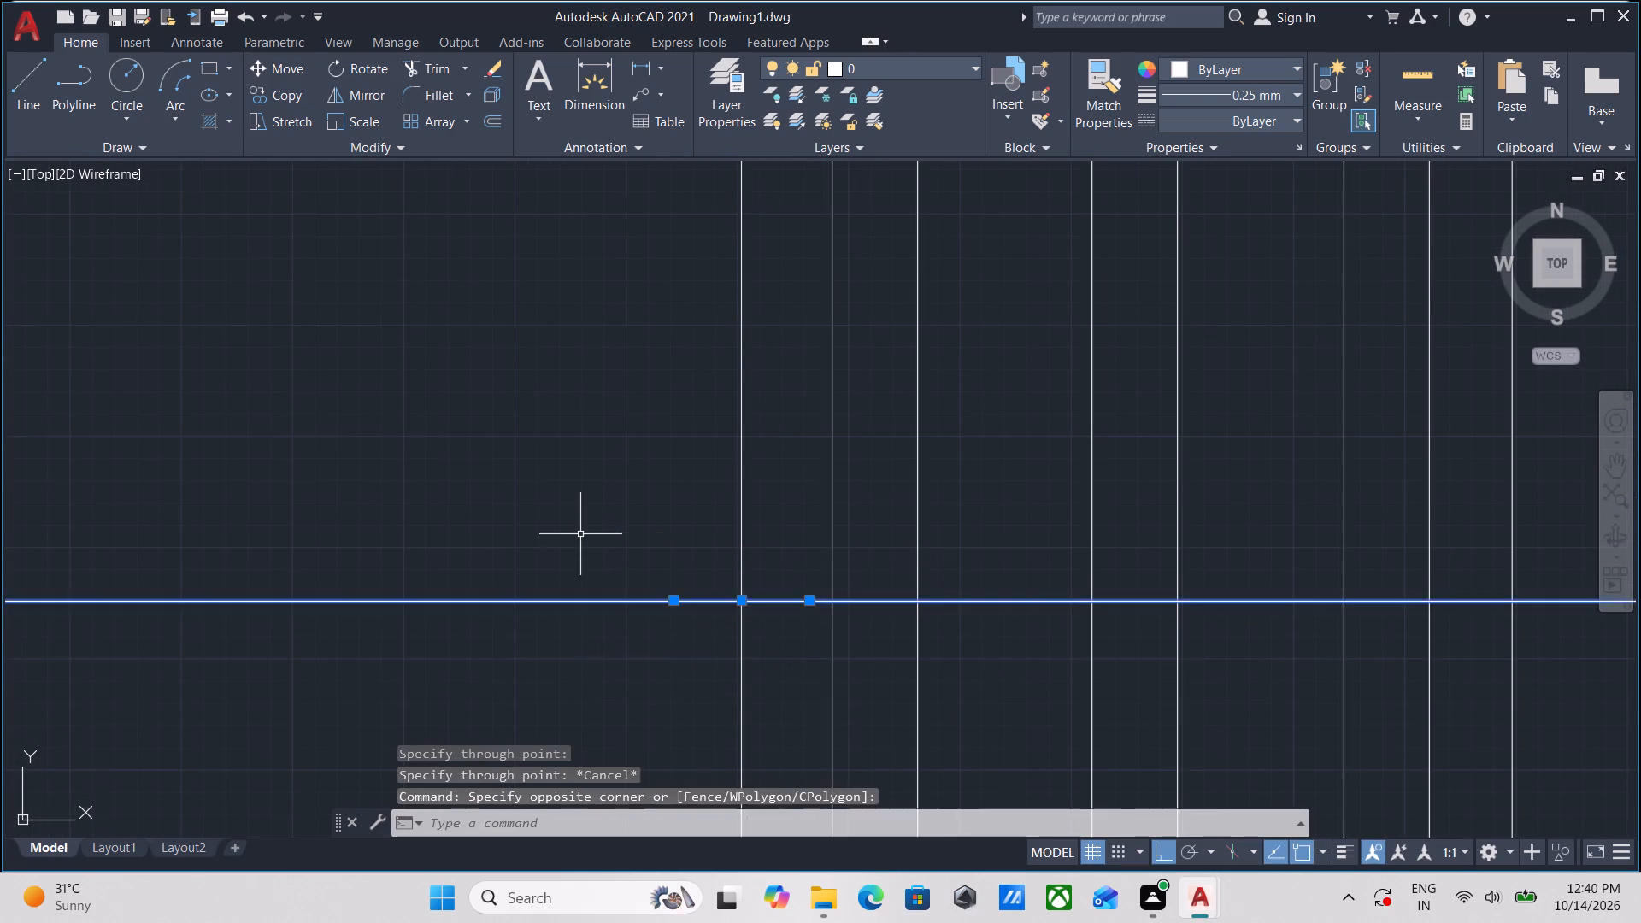
{"action": "scroll", "coordinate": [580, 534], "scroll_direction": "down", "scroll_amount": 3}
{"action": "middle_click_drag", "start_coordinate": [580, 534], "coordinate": [495, 643]}
{"action": "key", "text": "o"}
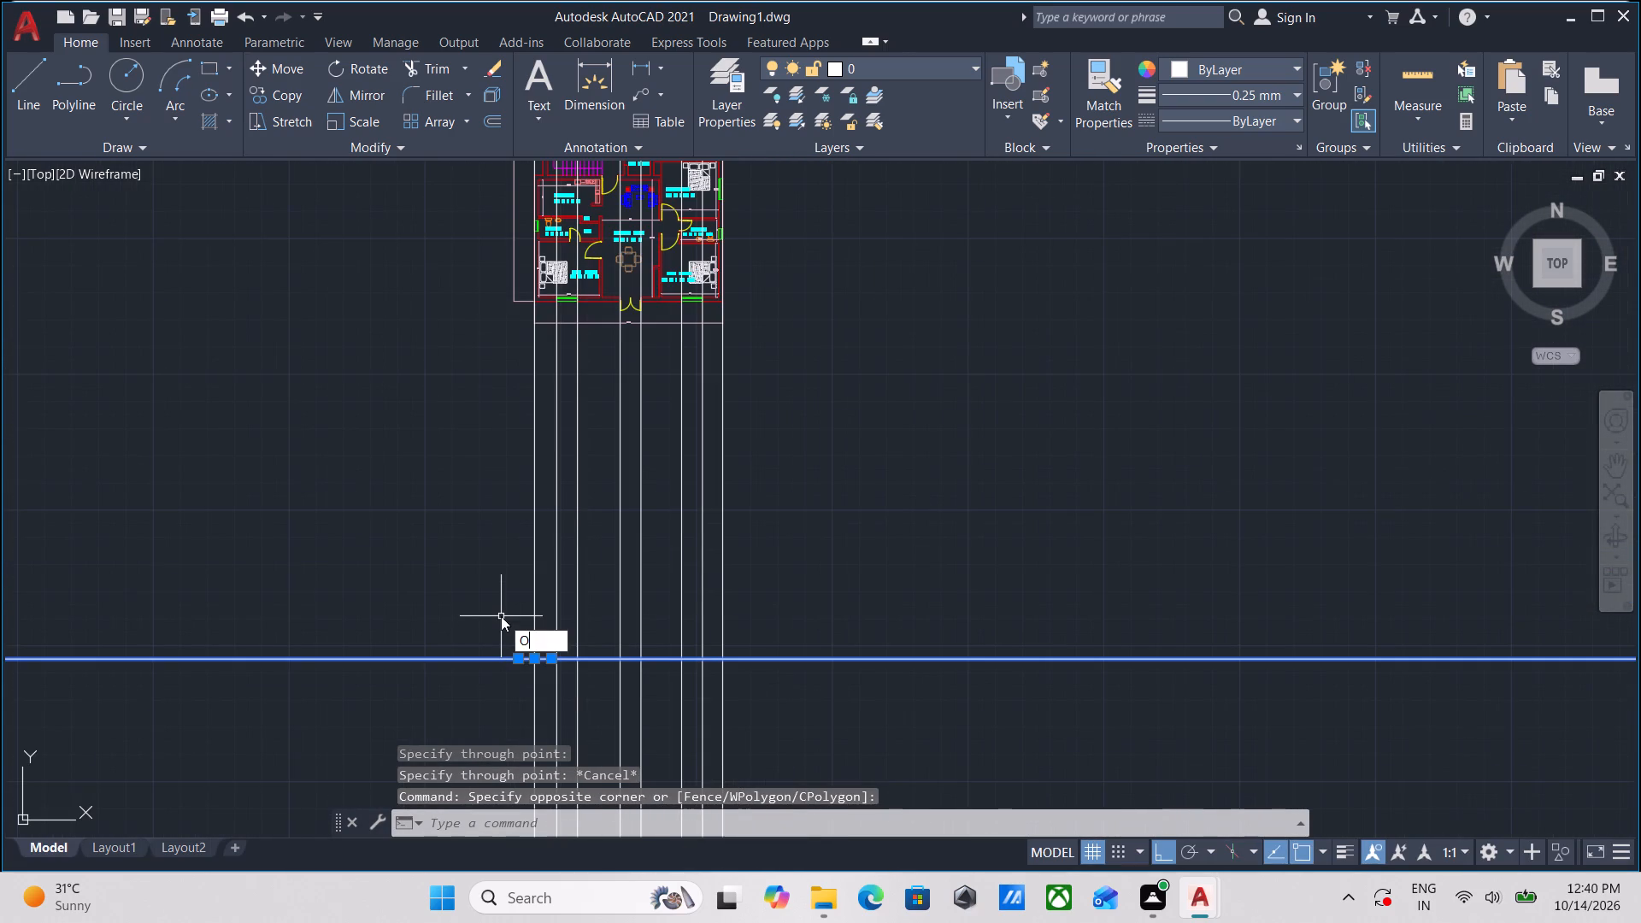
{"action": "key", "text": "Return"}
{"action": "scroll", "coordinate": [481, 665], "scroll_direction": "up", "scroll_amount": 2}
{"action": "left_click", "coordinate": [472, 656]}
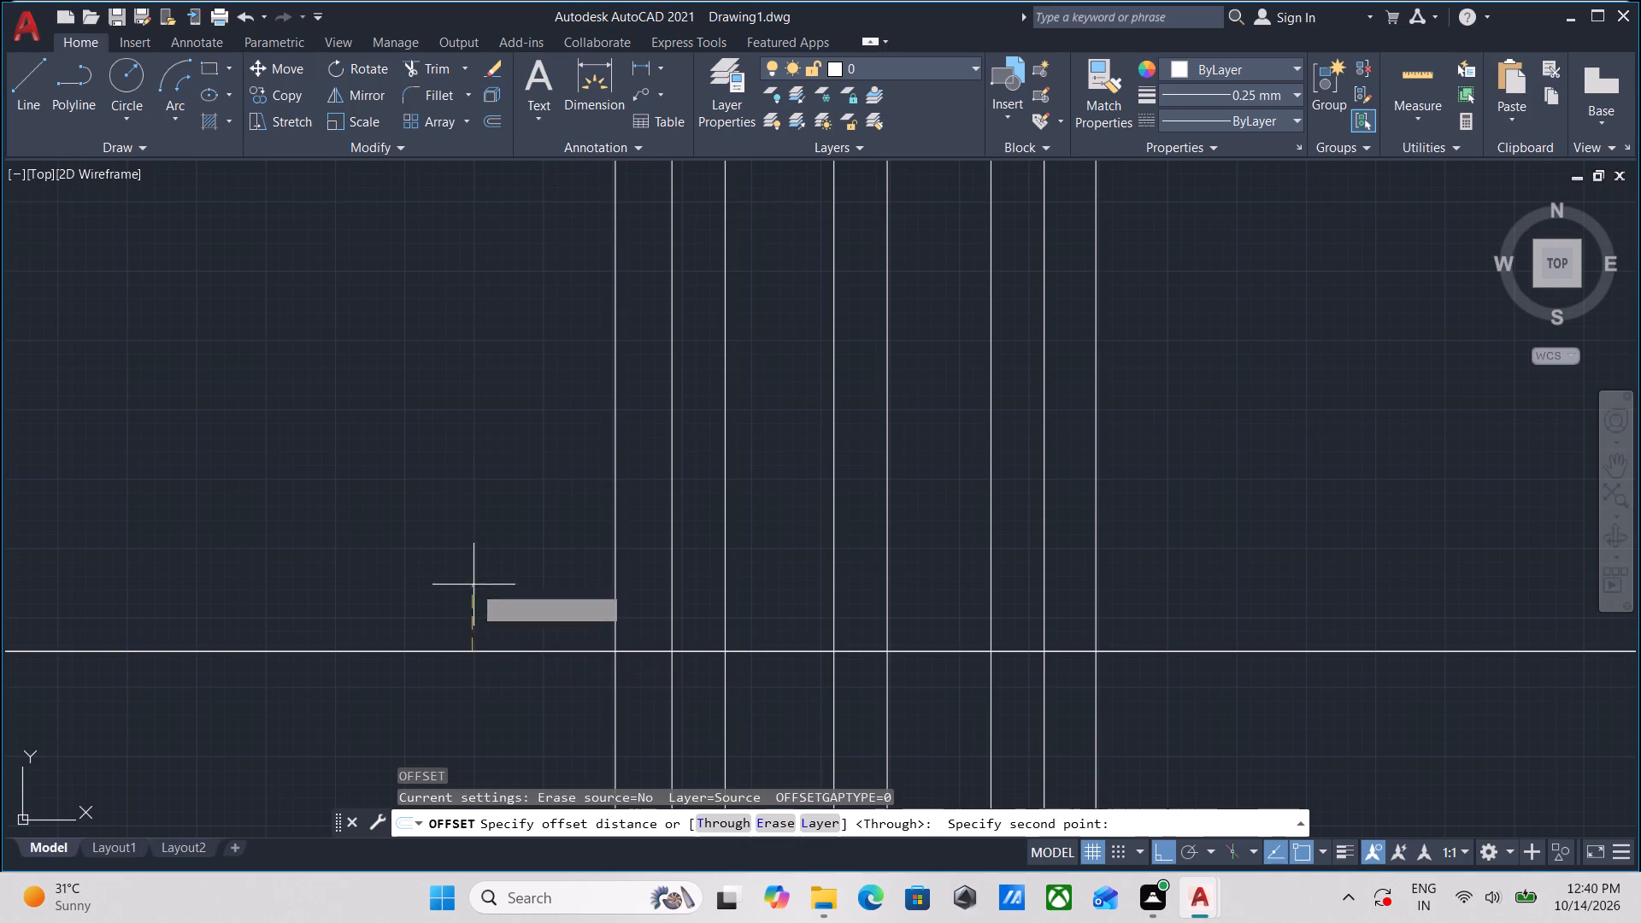
{"action": "left_click", "coordinate": [473, 584]}
{"action": "left_click", "coordinate": [480, 650]}
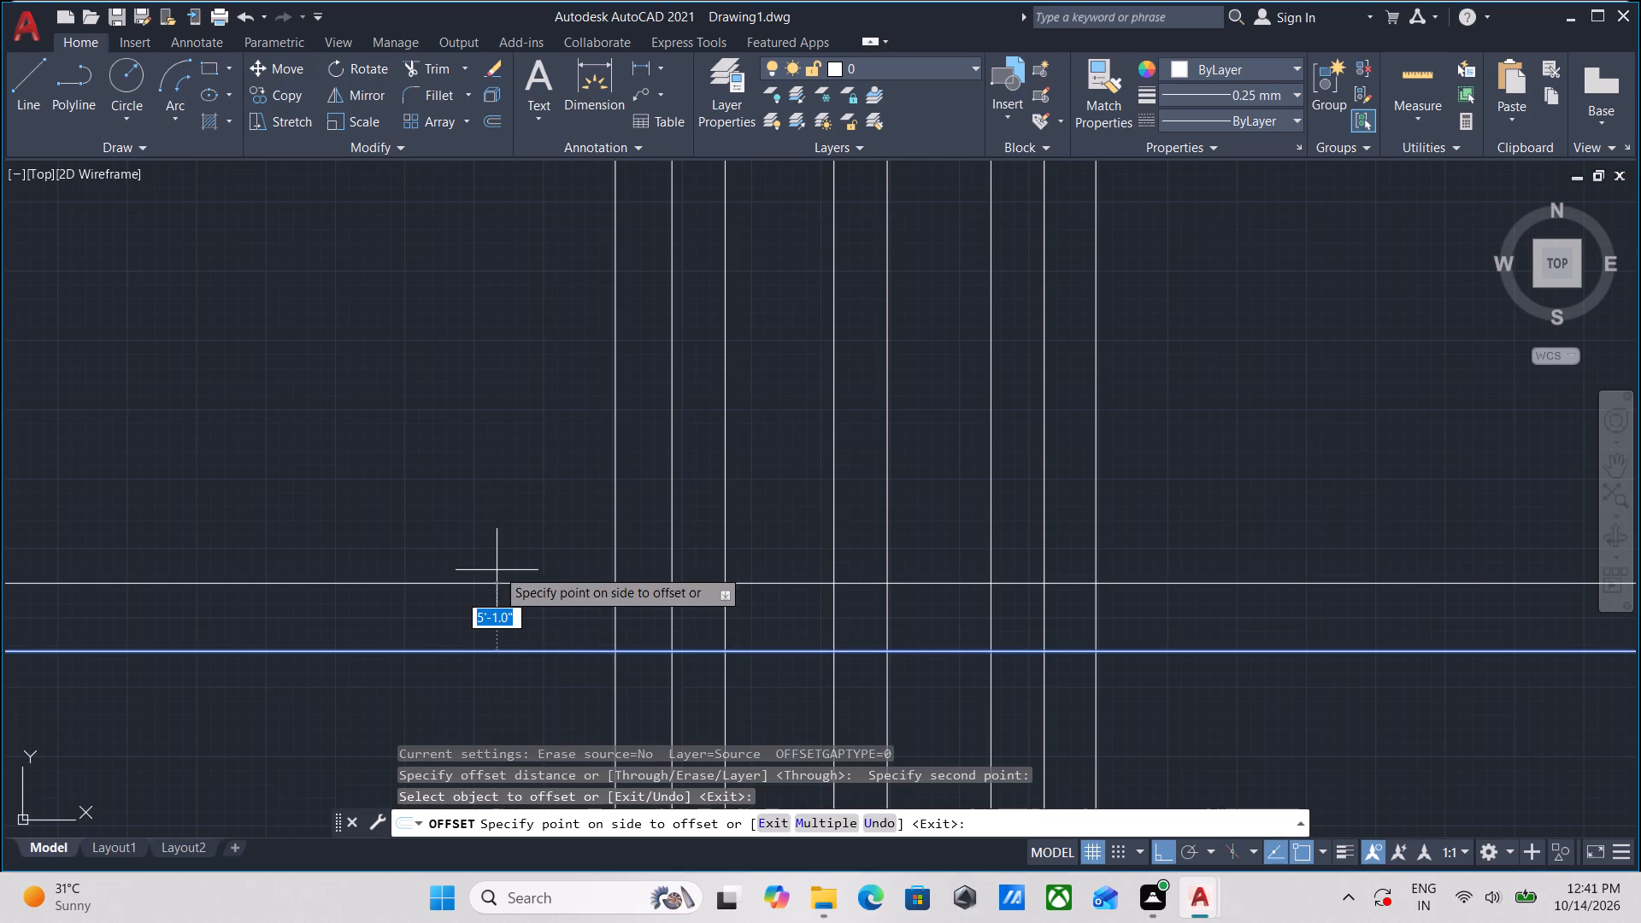
{"action": "type", "text": "10"}
{"action": "key", "text": "apostrophe"}
{"action": "key", "text": "Return"}
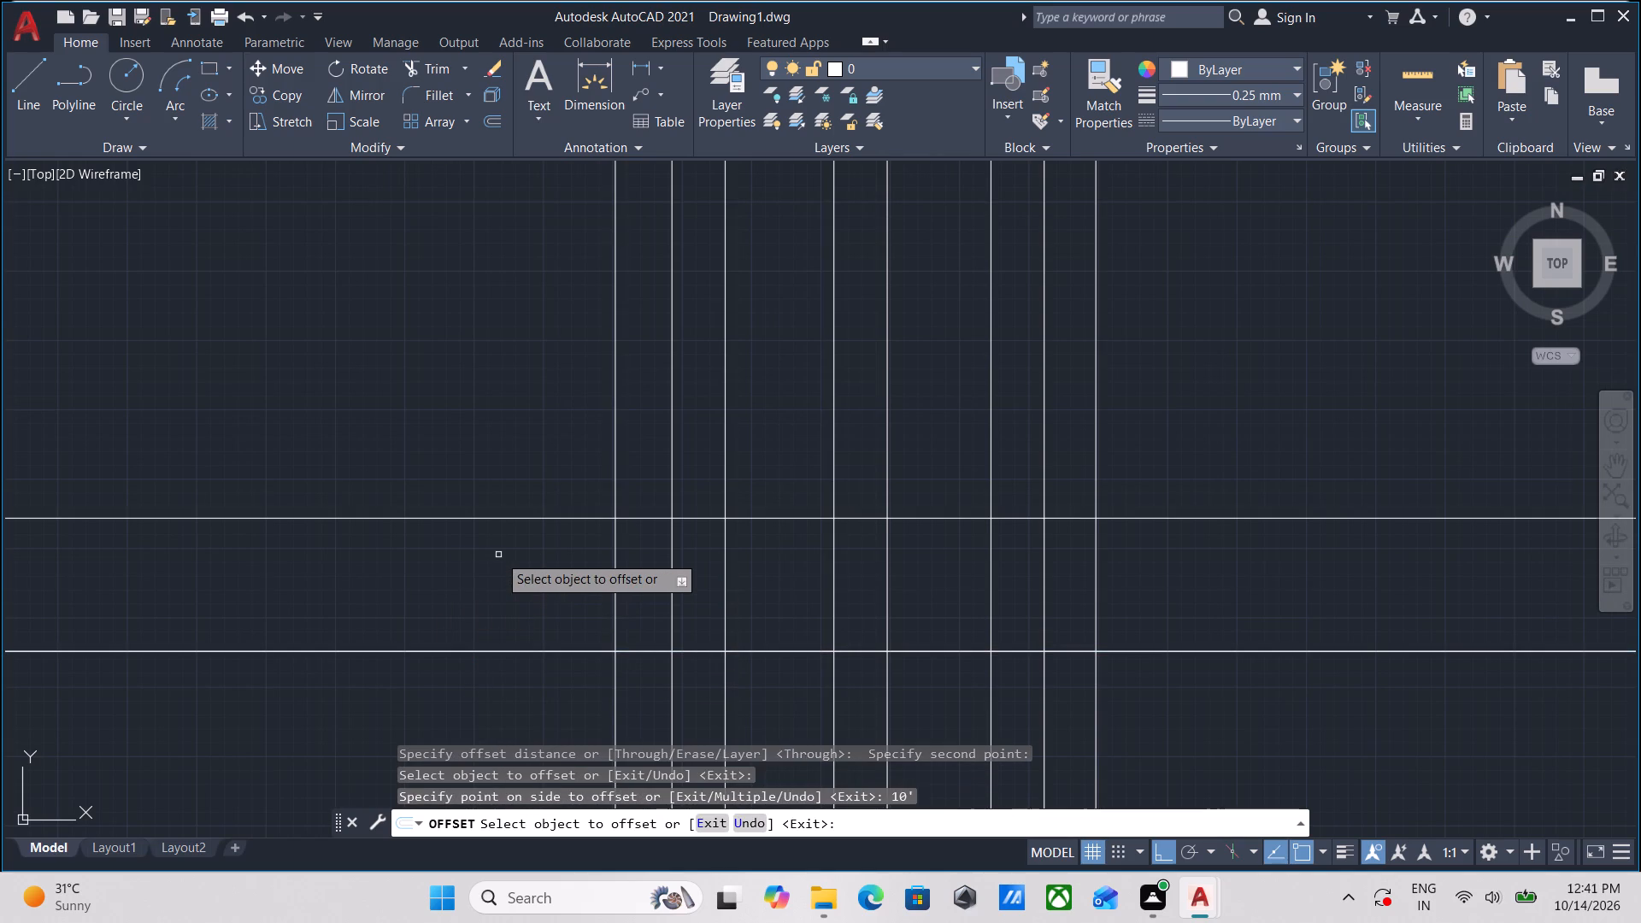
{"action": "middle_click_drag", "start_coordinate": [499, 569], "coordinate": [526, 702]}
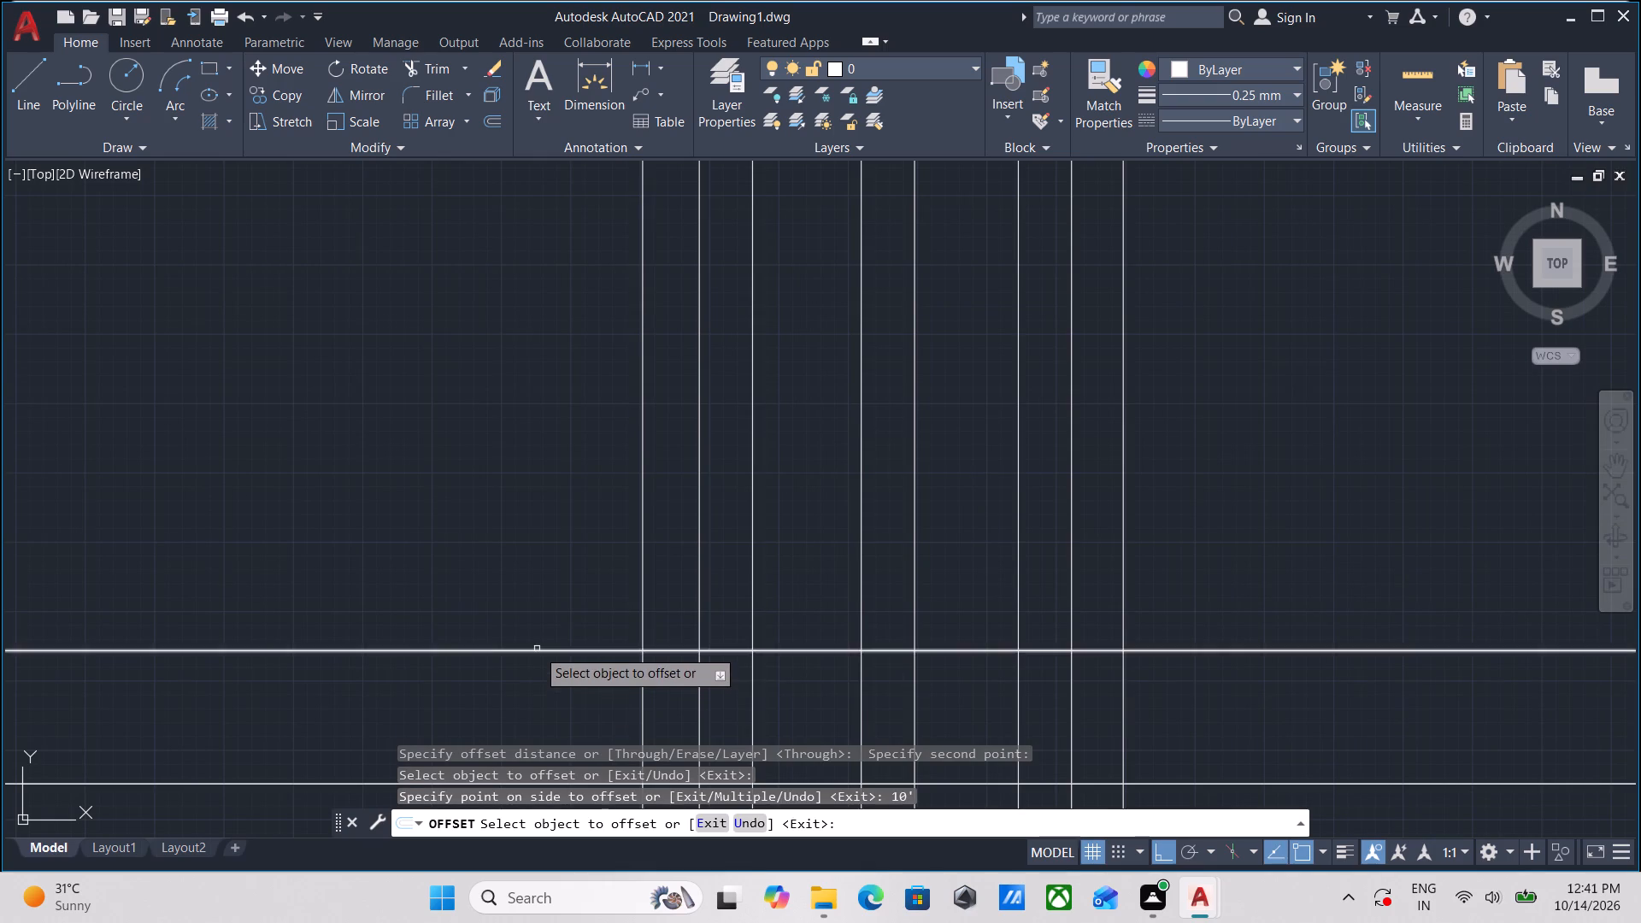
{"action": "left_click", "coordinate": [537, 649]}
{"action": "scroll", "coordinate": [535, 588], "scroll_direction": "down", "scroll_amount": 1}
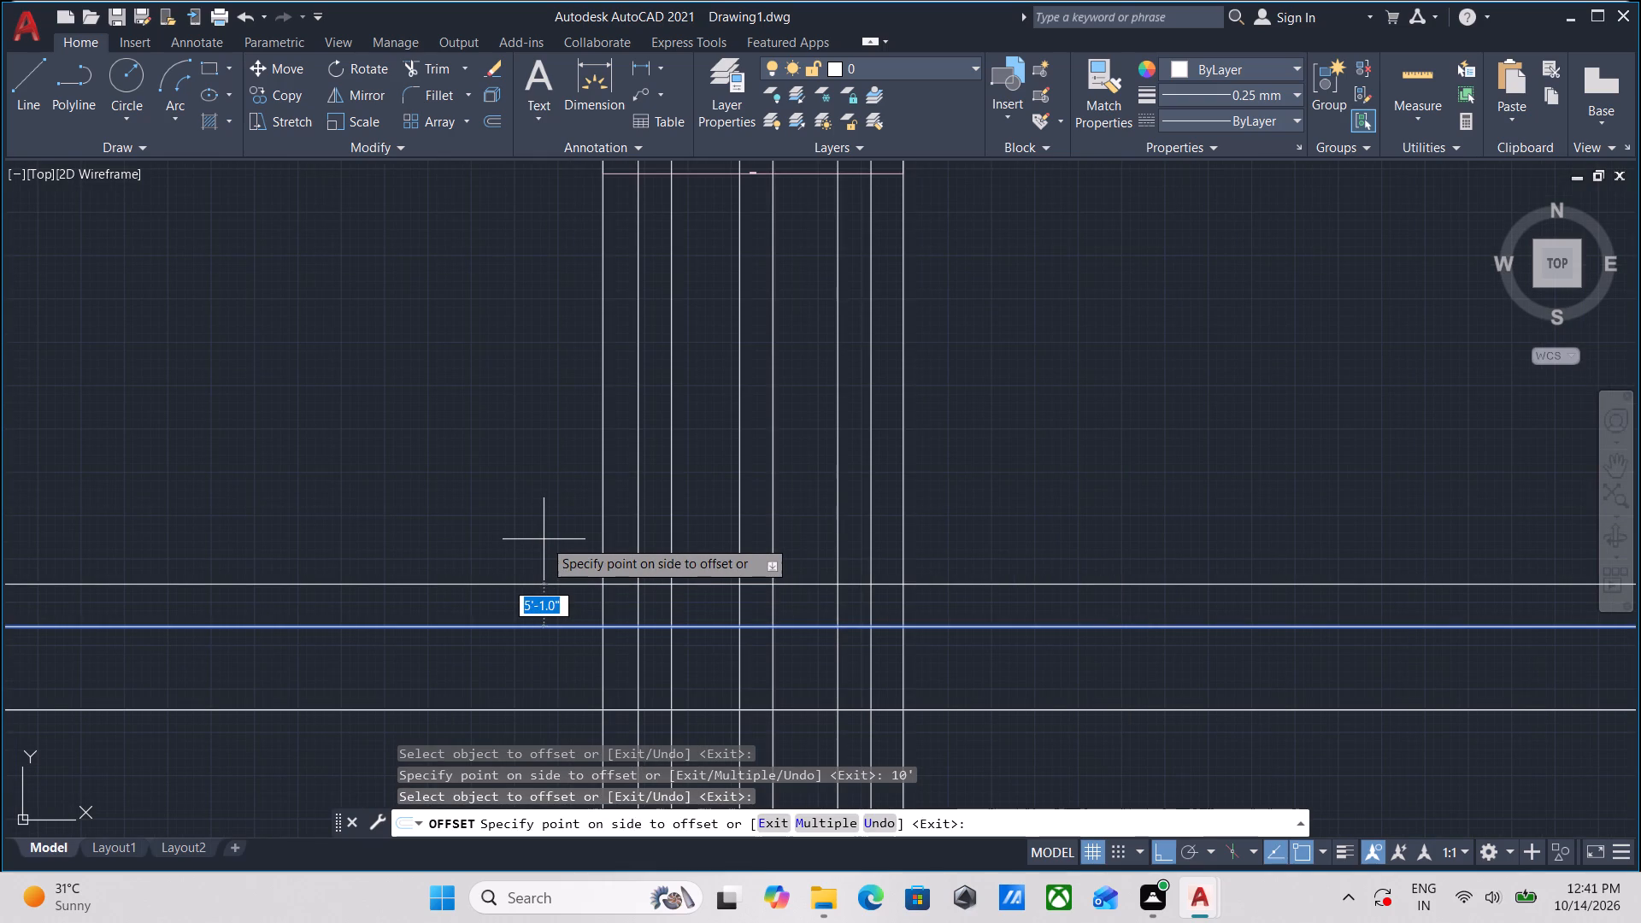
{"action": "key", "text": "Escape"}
Create a new layer named GRIDS.
{"action": "scroll", "coordinate": [544, 539], "scroll_direction": "down", "scroll_amount": 4}
{"action": "middle_click_drag", "start_coordinate": [397, 495], "coordinate": [603, 585]}
{"action": "scroll", "coordinate": [514, 475], "scroll_direction": "up", "scroll_amount": 3}
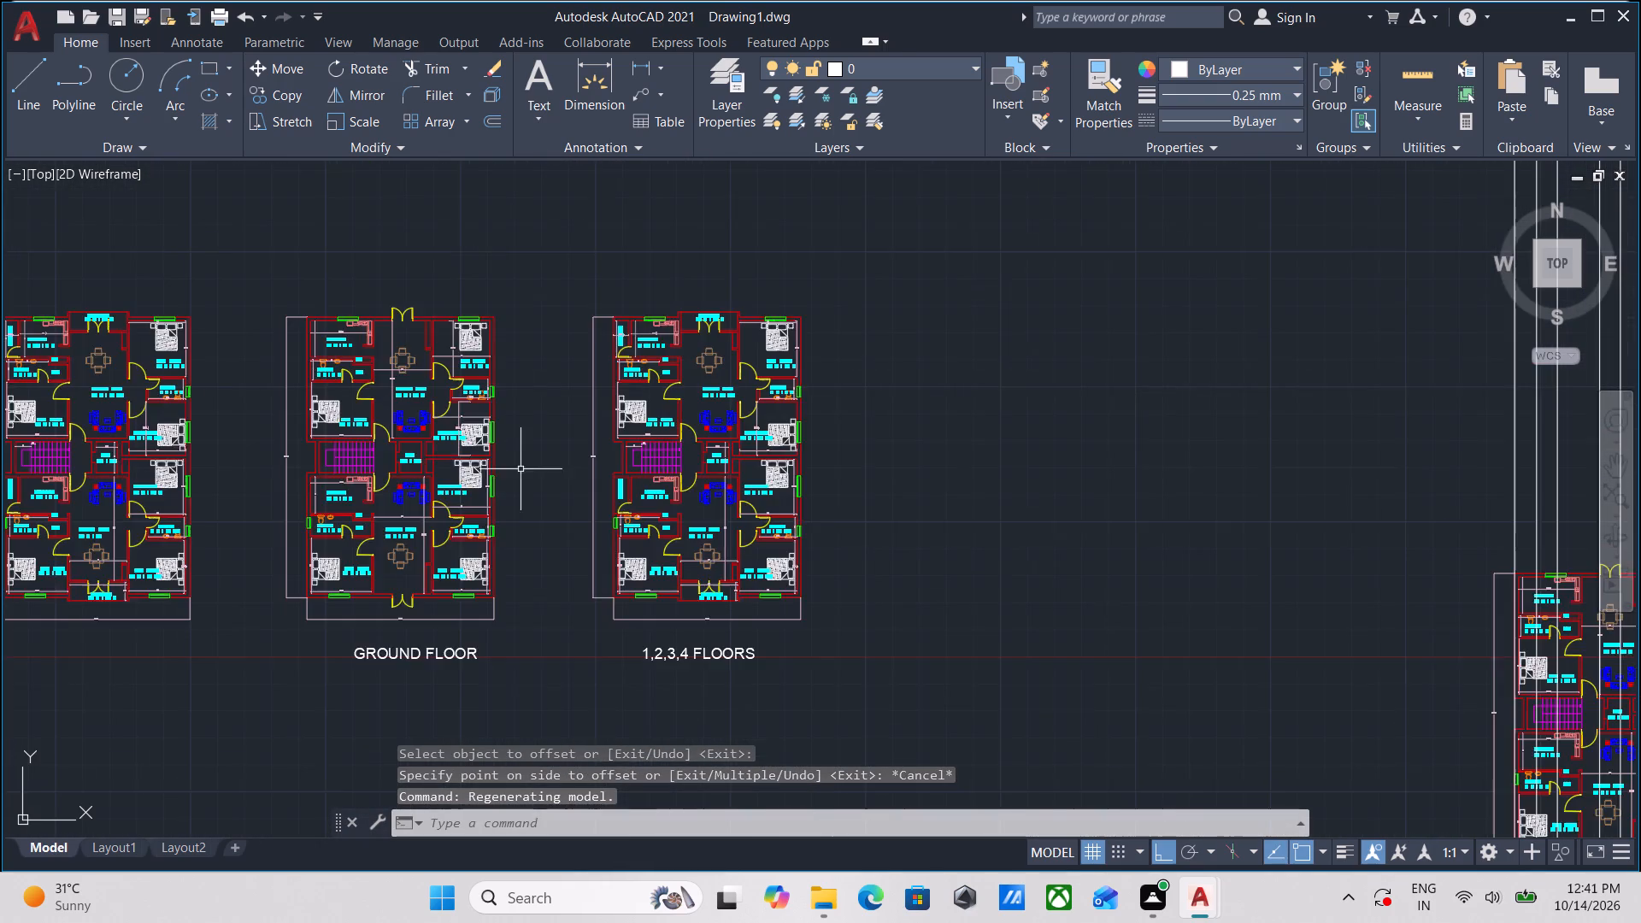
{"action": "scroll", "coordinate": [515, 478], "scroll_direction": "up", "scroll_amount": 1}
{"action": "middle_click_drag", "start_coordinate": [522, 491], "coordinate": [708, 539]}
{"action": "scroll", "coordinate": [360, 198], "scroll_direction": "up", "scroll_amount": 1}
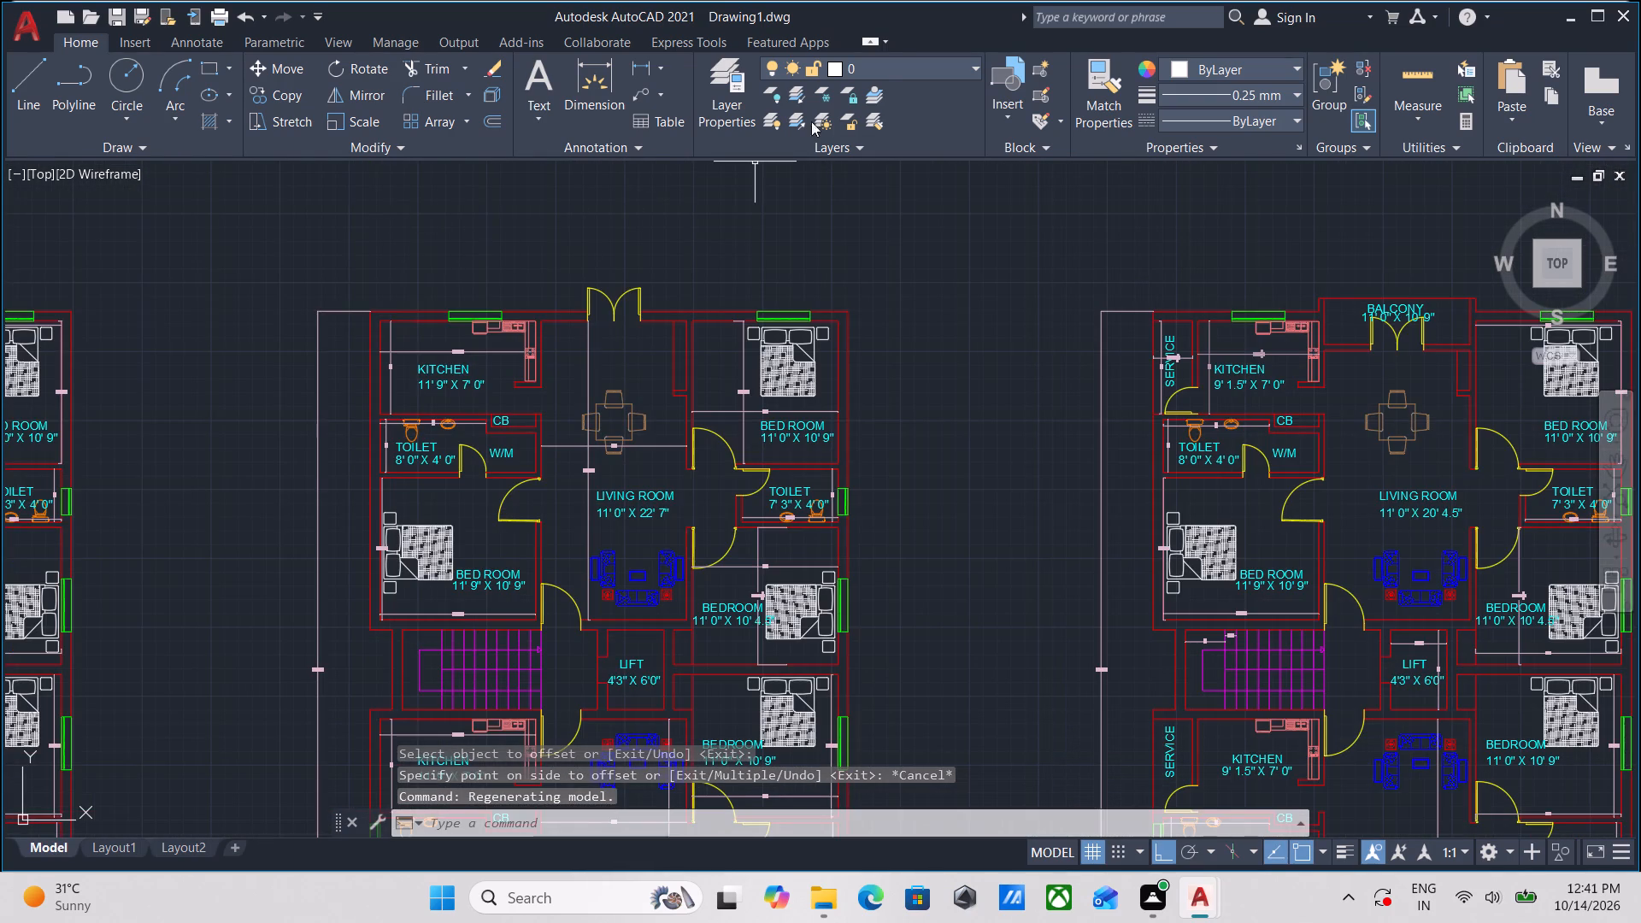
{"action": "left_click", "coordinate": [886, 66]}
{"action": "left_click", "coordinate": [886, 66]}
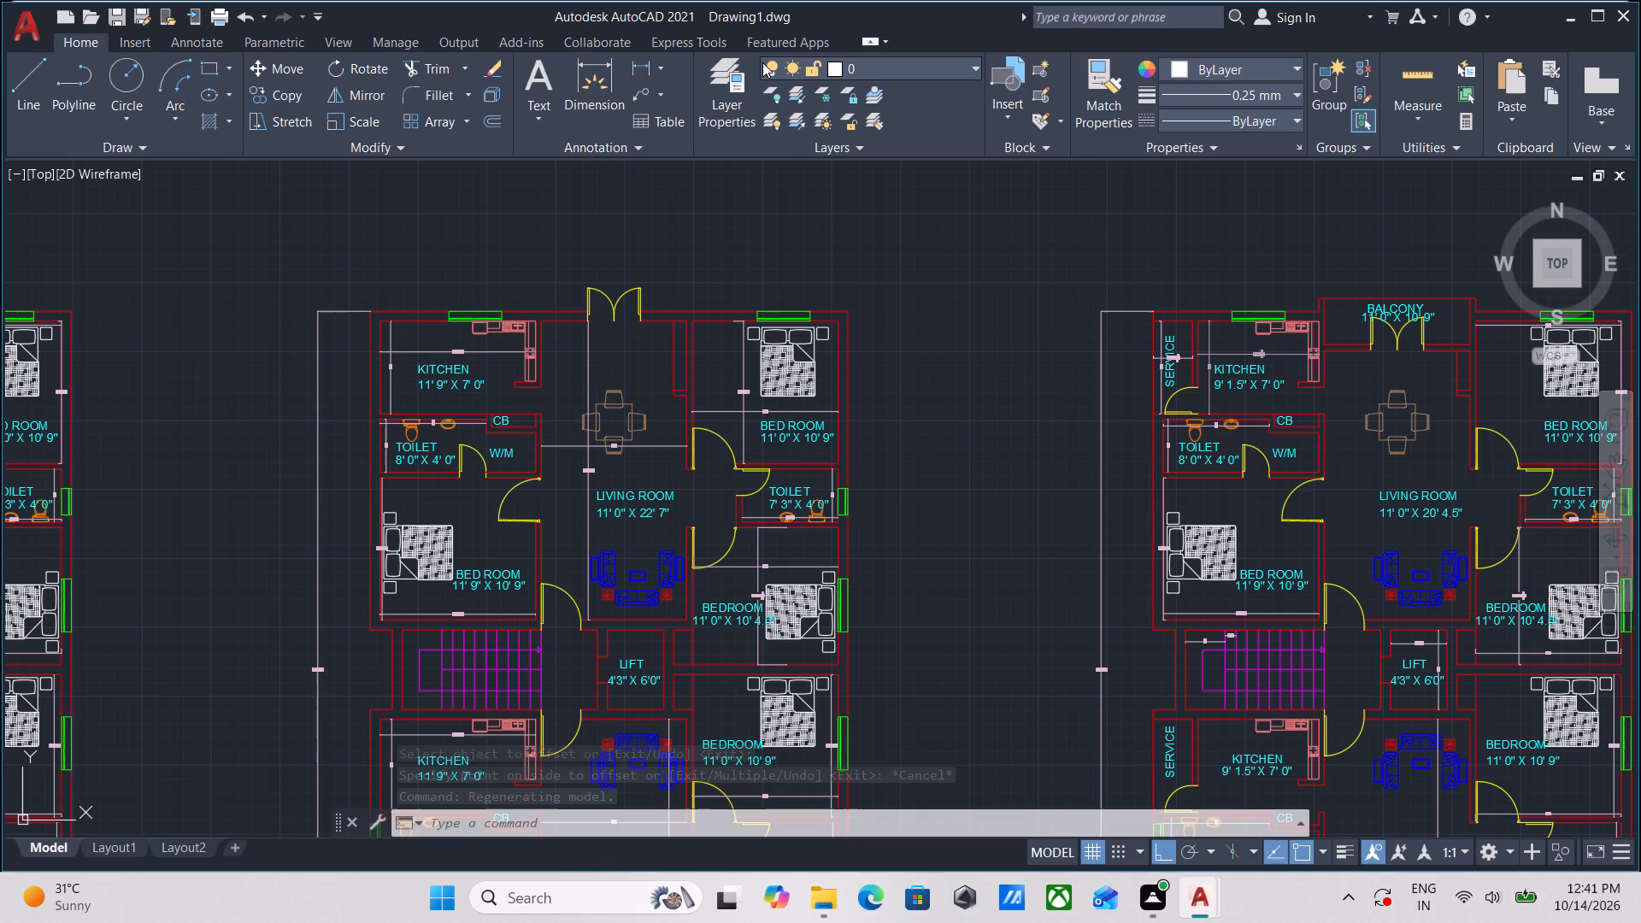
{"action": "left_click", "coordinate": [732, 82]}
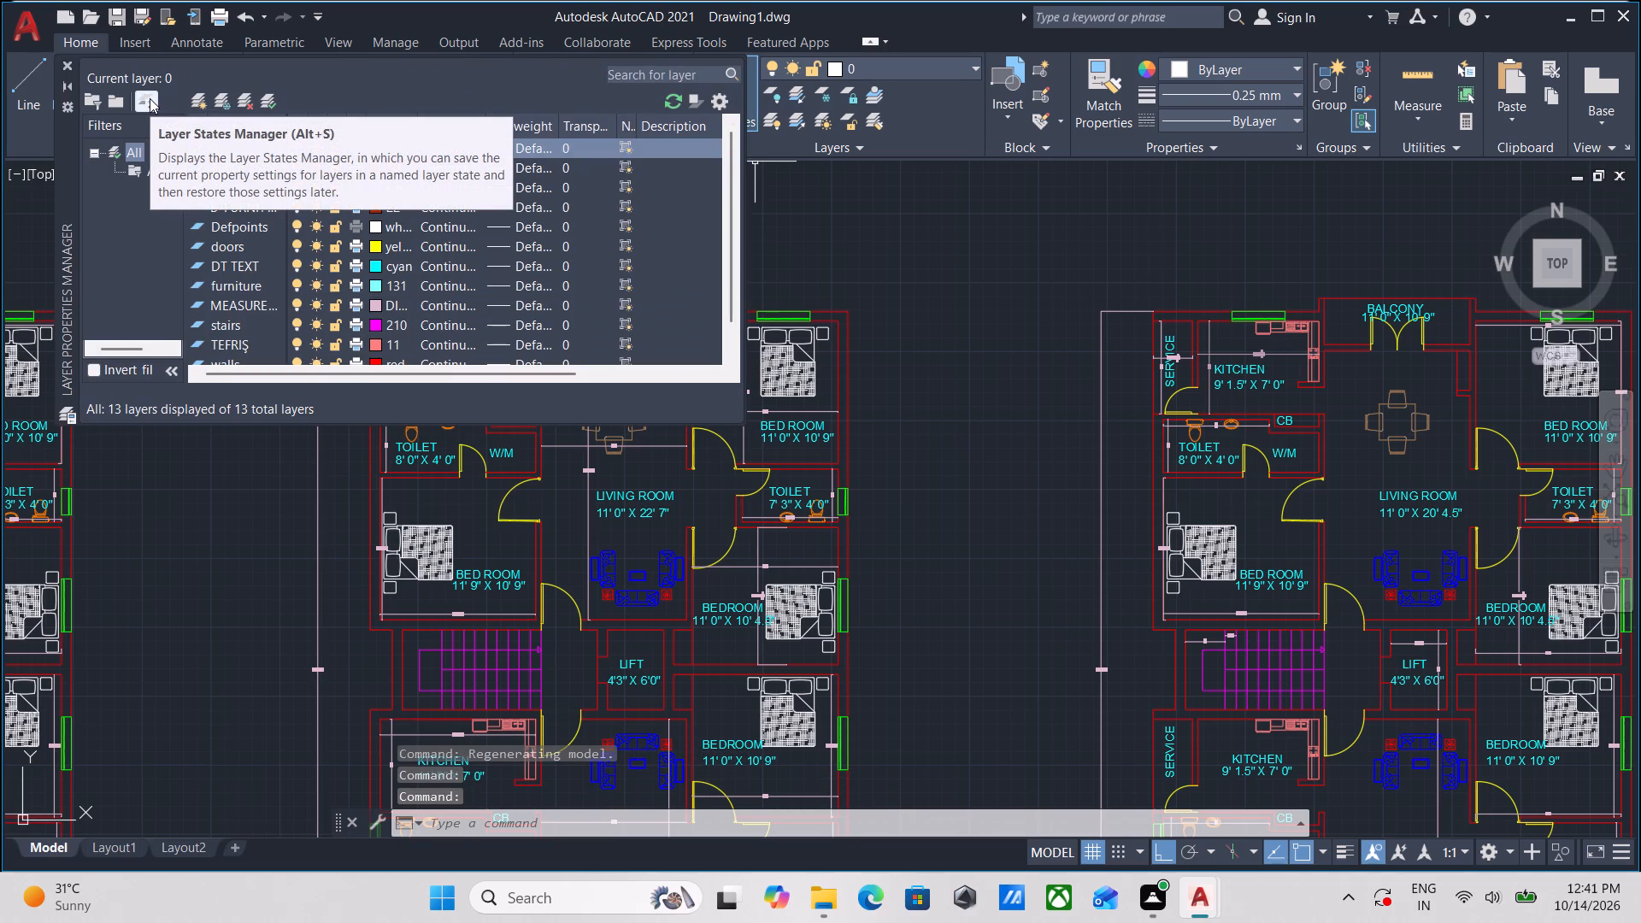
{"action": "left_click", "coordinate": [209, 98]}
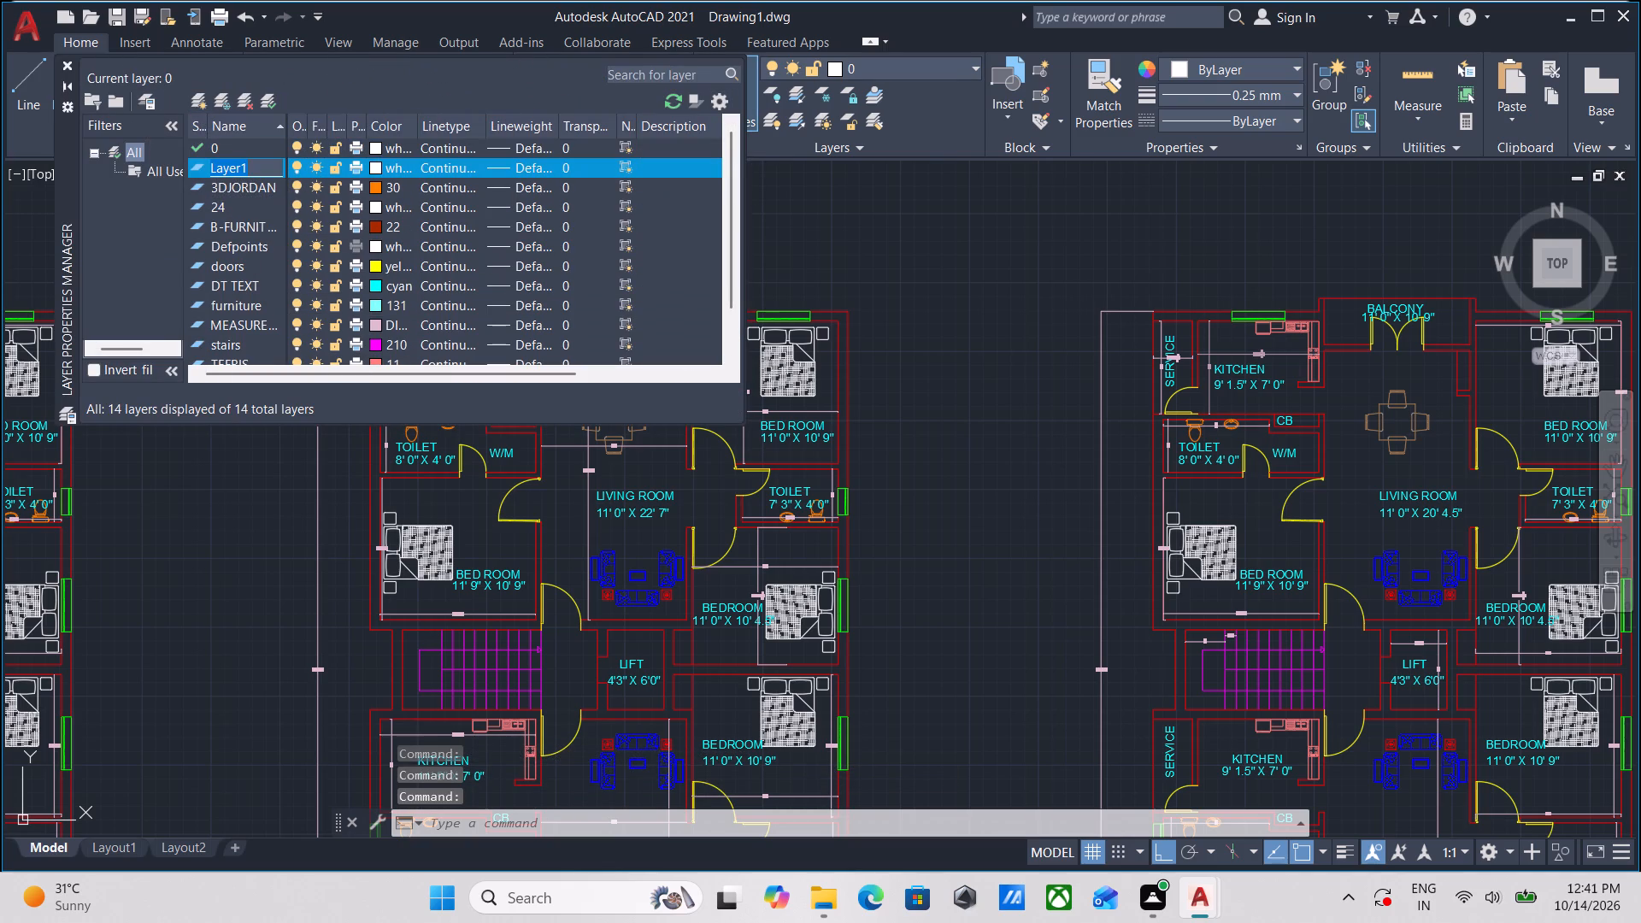
{"action": "key", "text": "BackSpace"}
{"action": "type", "text": "GRIDS"}
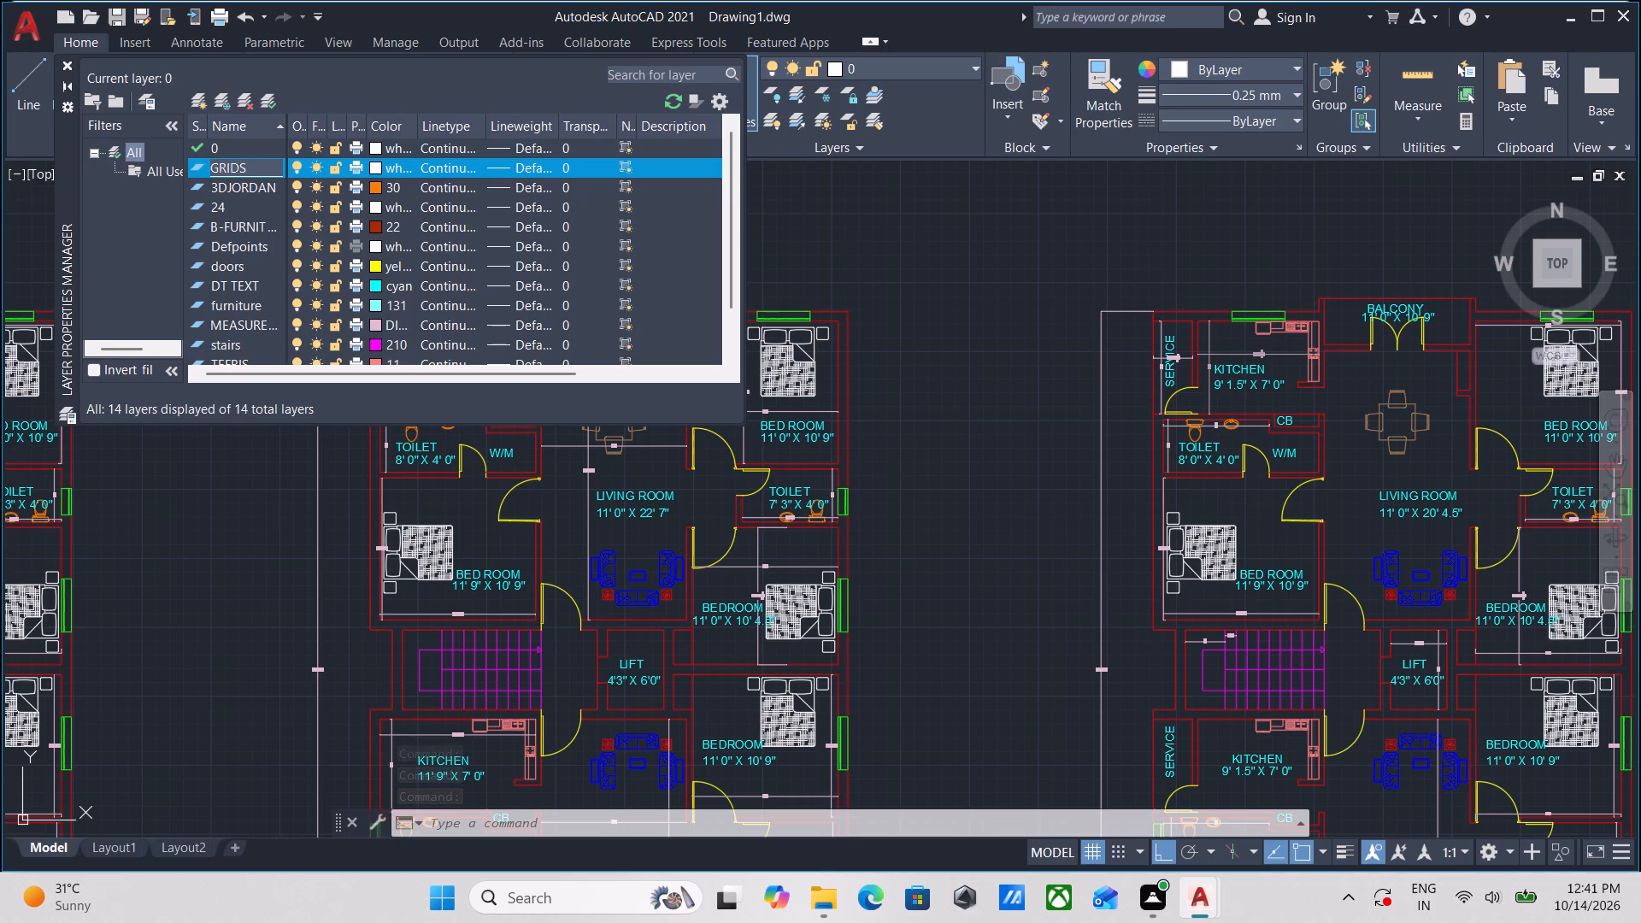
{"action": "key", "text": "Return"}
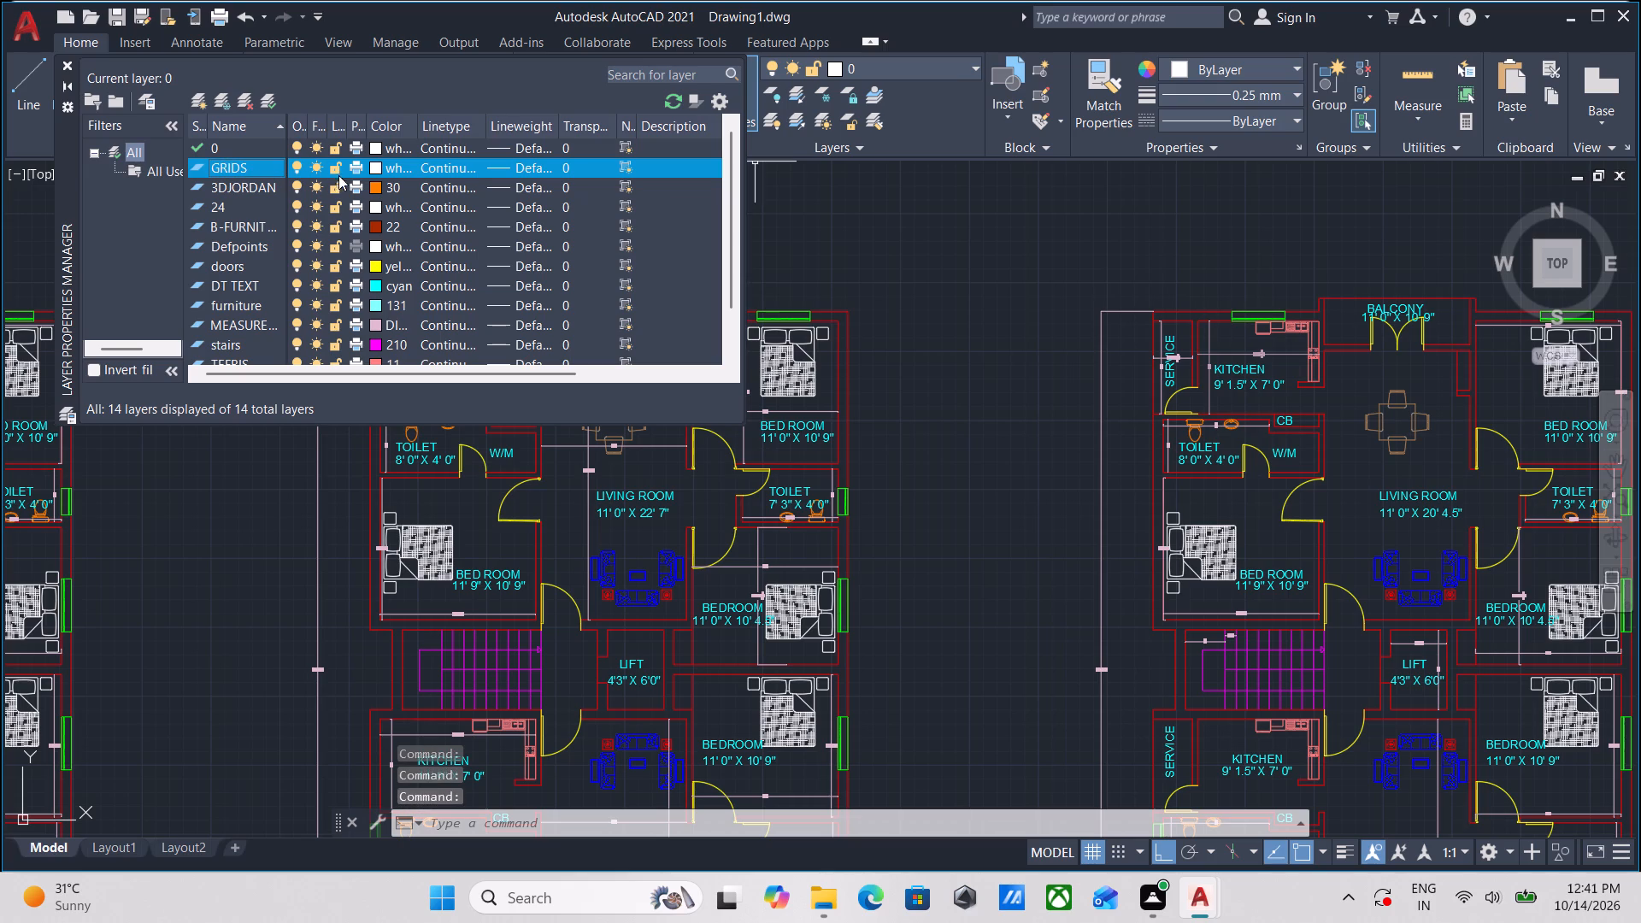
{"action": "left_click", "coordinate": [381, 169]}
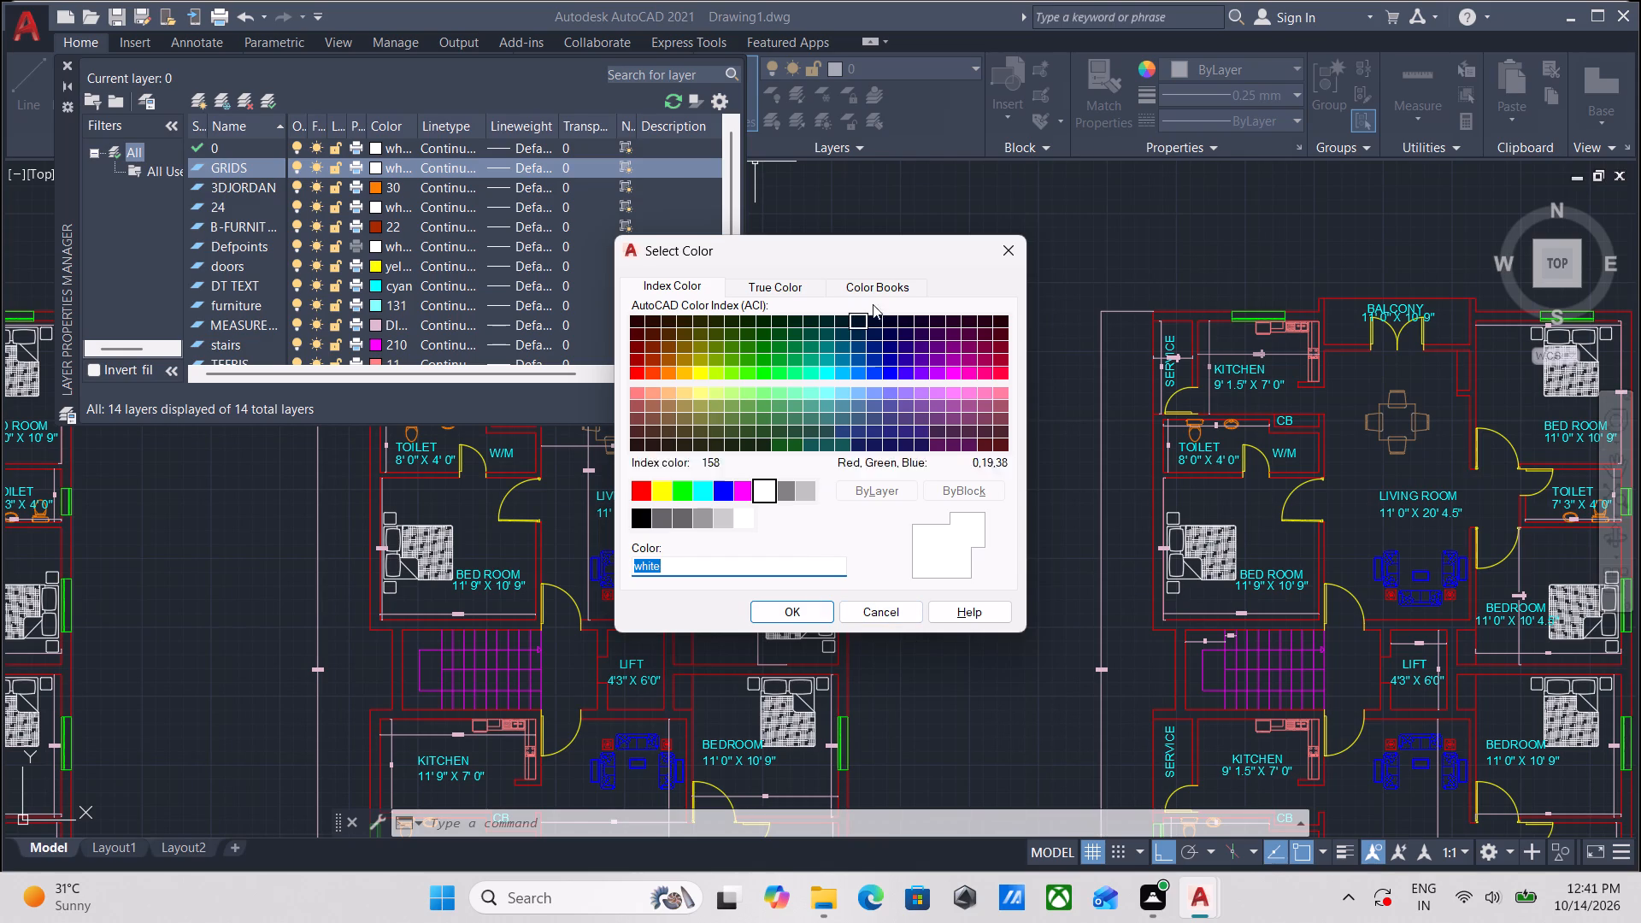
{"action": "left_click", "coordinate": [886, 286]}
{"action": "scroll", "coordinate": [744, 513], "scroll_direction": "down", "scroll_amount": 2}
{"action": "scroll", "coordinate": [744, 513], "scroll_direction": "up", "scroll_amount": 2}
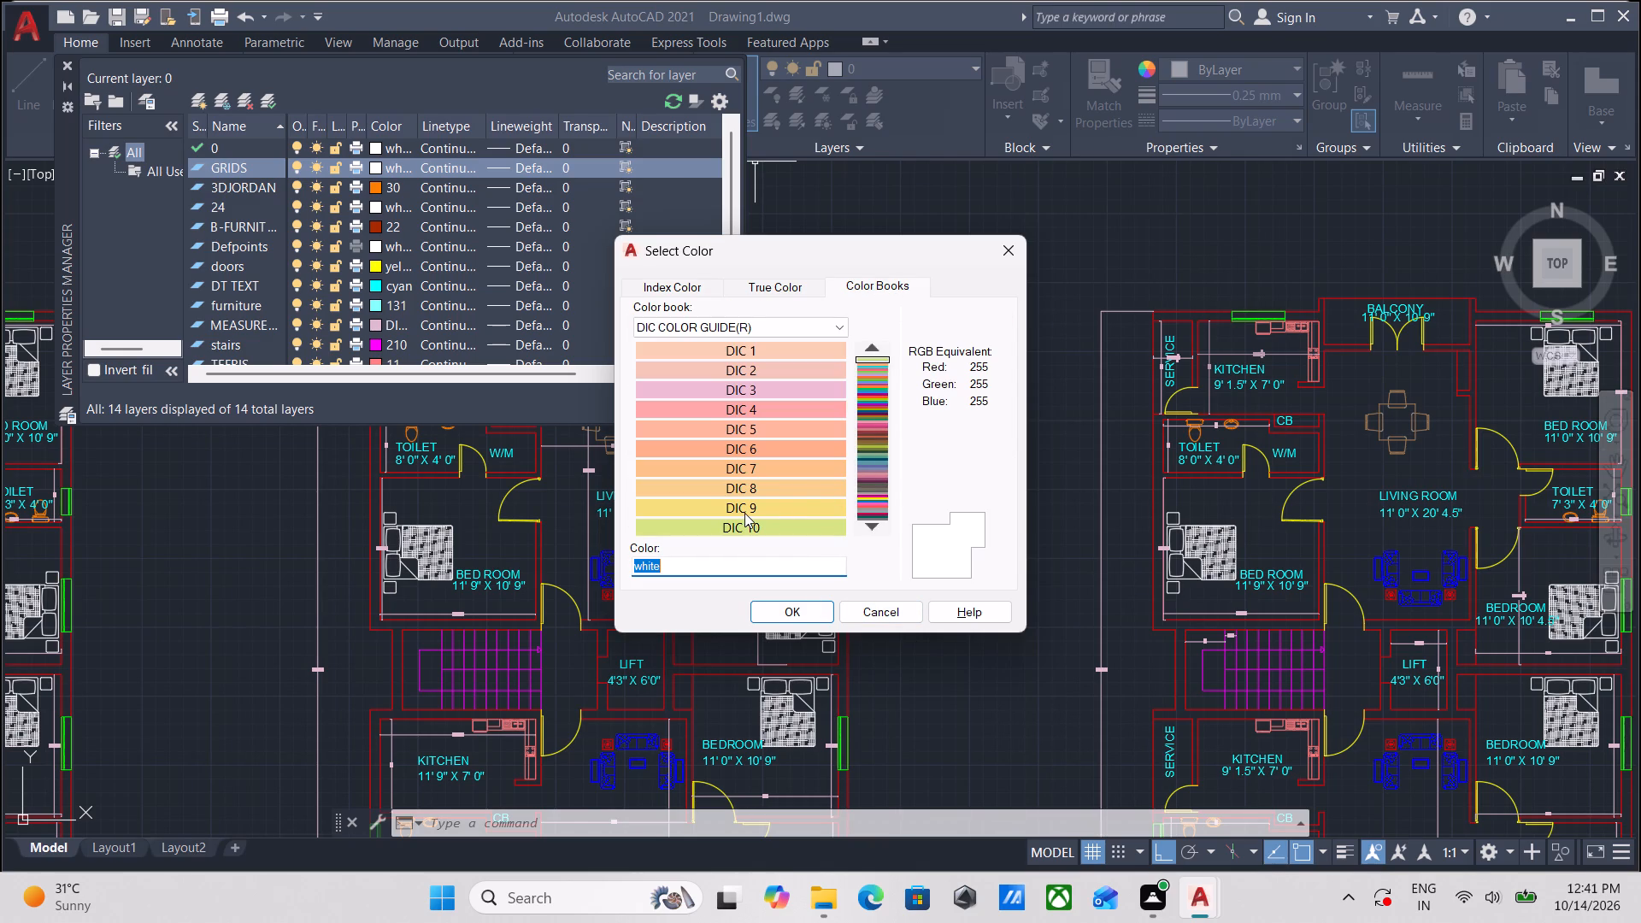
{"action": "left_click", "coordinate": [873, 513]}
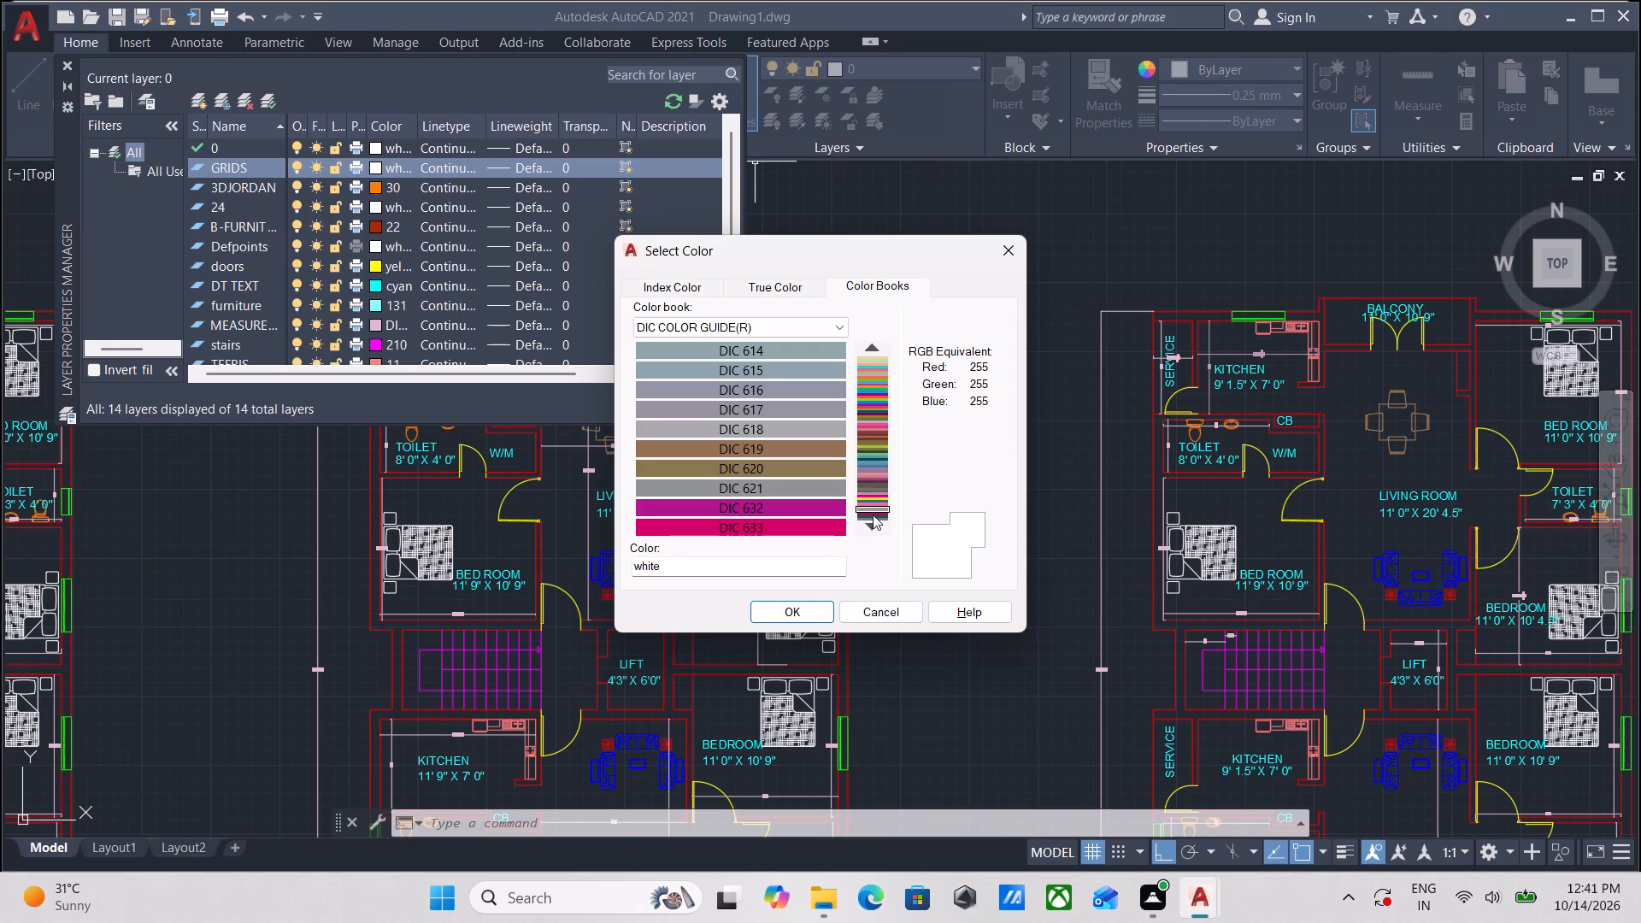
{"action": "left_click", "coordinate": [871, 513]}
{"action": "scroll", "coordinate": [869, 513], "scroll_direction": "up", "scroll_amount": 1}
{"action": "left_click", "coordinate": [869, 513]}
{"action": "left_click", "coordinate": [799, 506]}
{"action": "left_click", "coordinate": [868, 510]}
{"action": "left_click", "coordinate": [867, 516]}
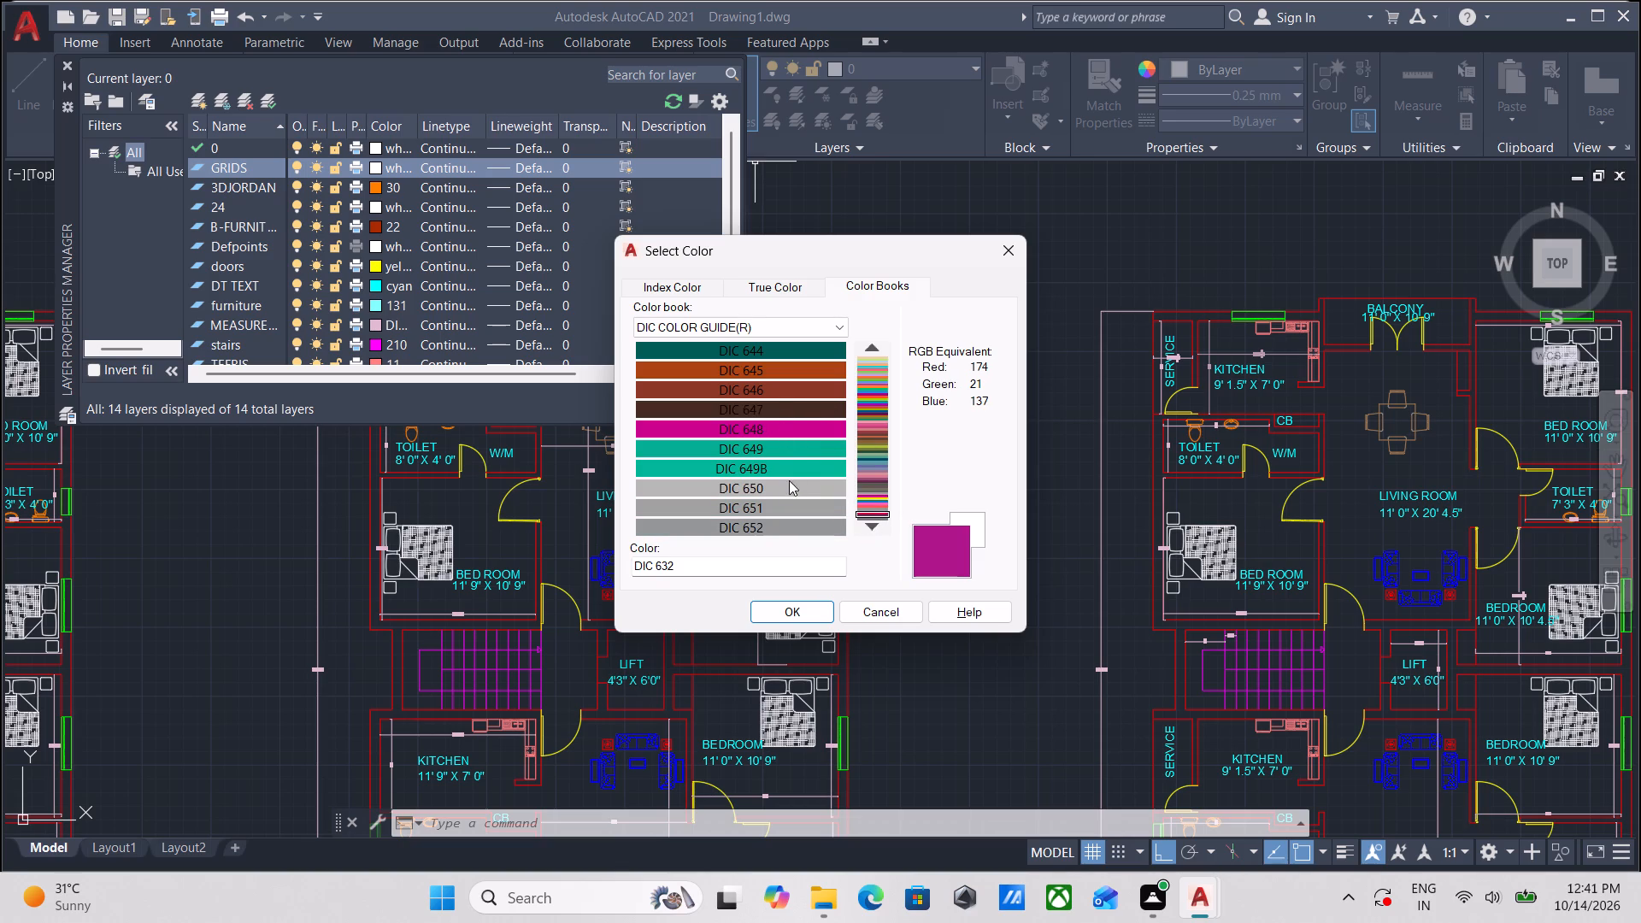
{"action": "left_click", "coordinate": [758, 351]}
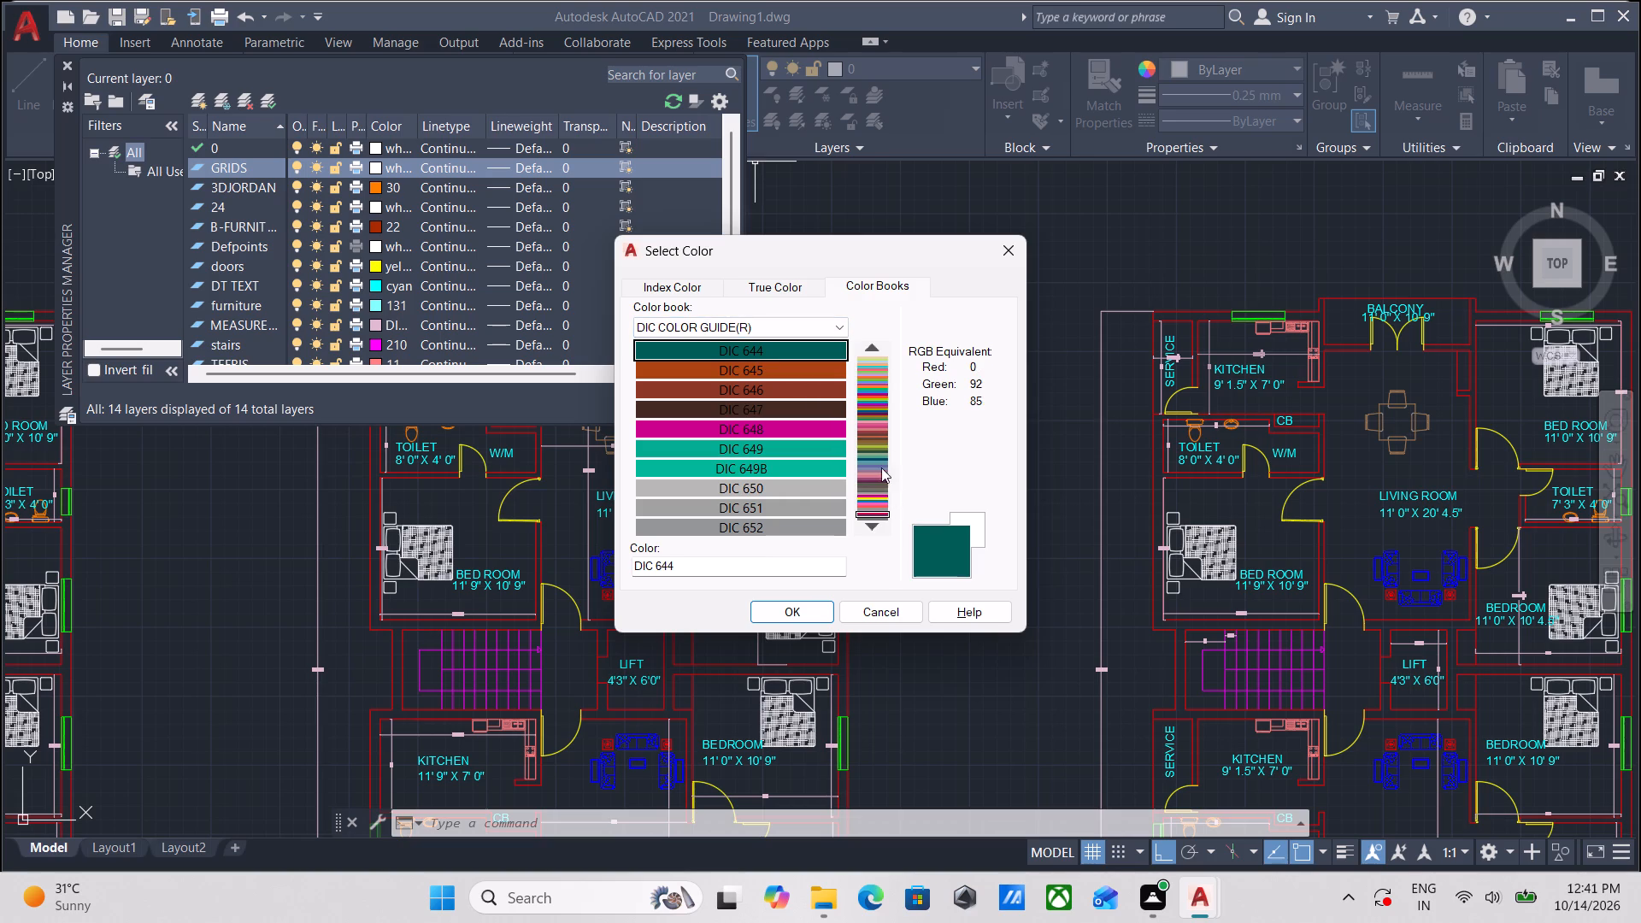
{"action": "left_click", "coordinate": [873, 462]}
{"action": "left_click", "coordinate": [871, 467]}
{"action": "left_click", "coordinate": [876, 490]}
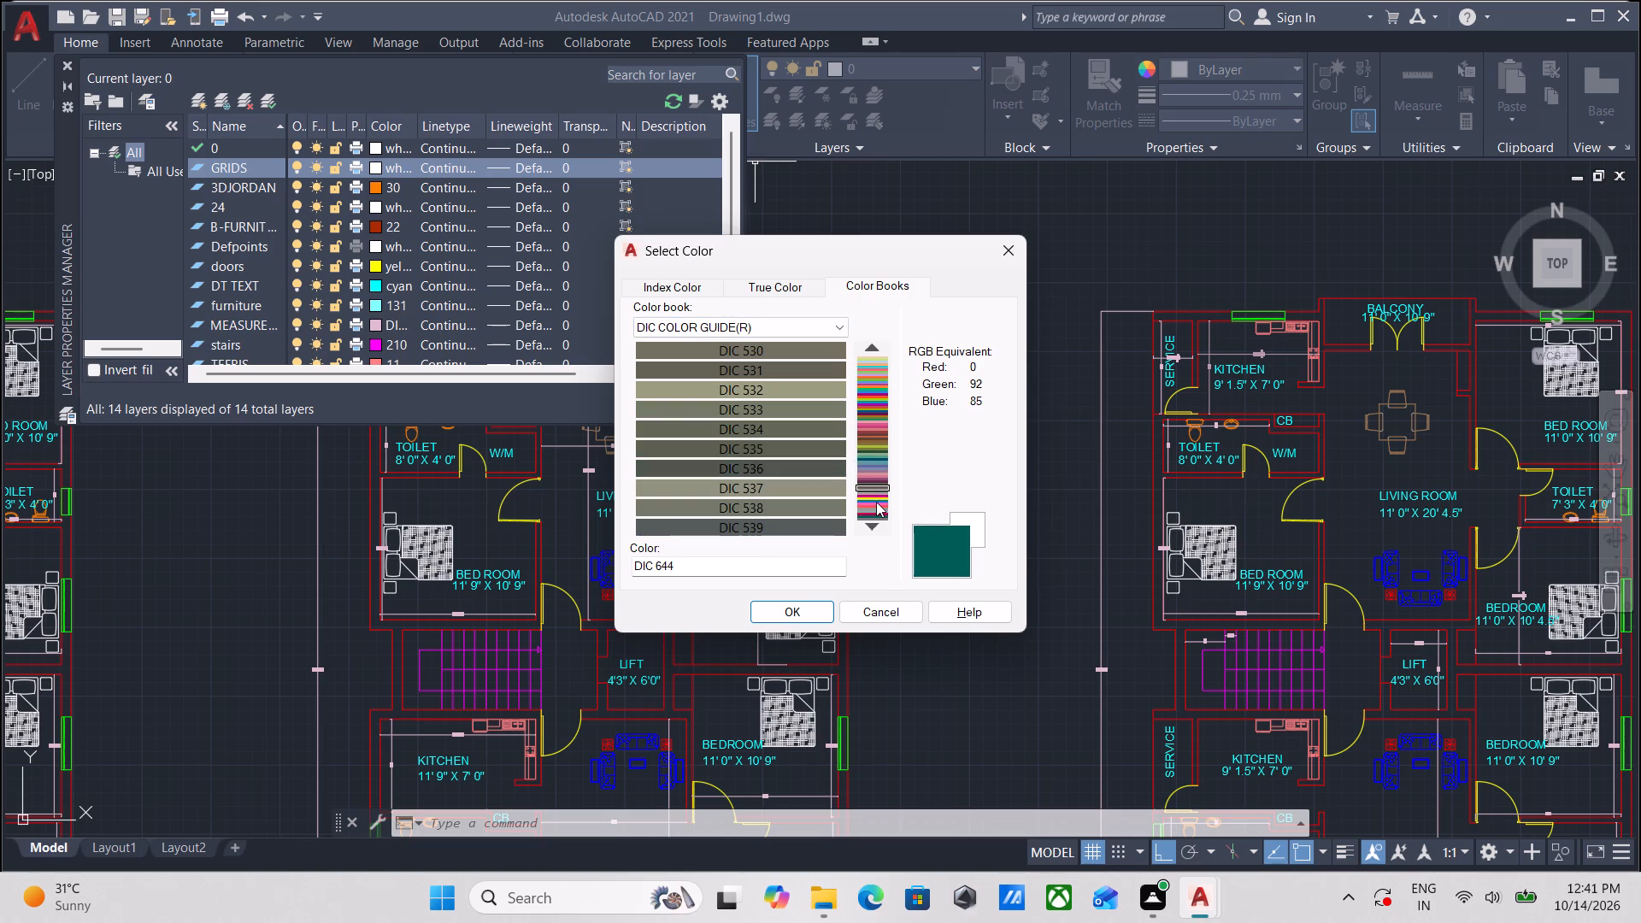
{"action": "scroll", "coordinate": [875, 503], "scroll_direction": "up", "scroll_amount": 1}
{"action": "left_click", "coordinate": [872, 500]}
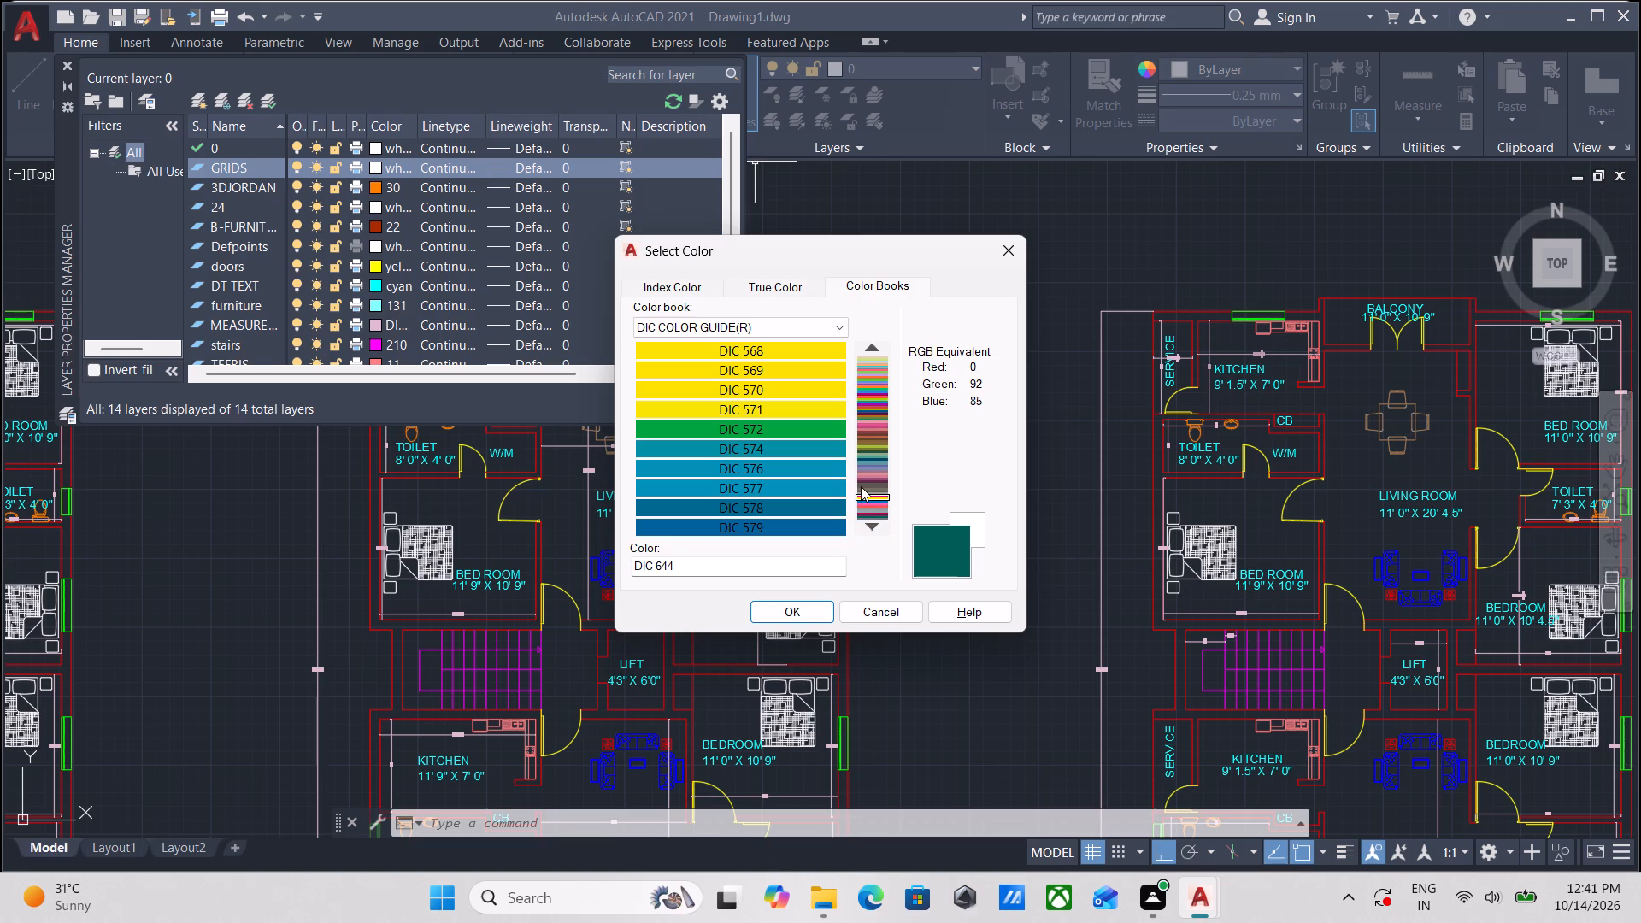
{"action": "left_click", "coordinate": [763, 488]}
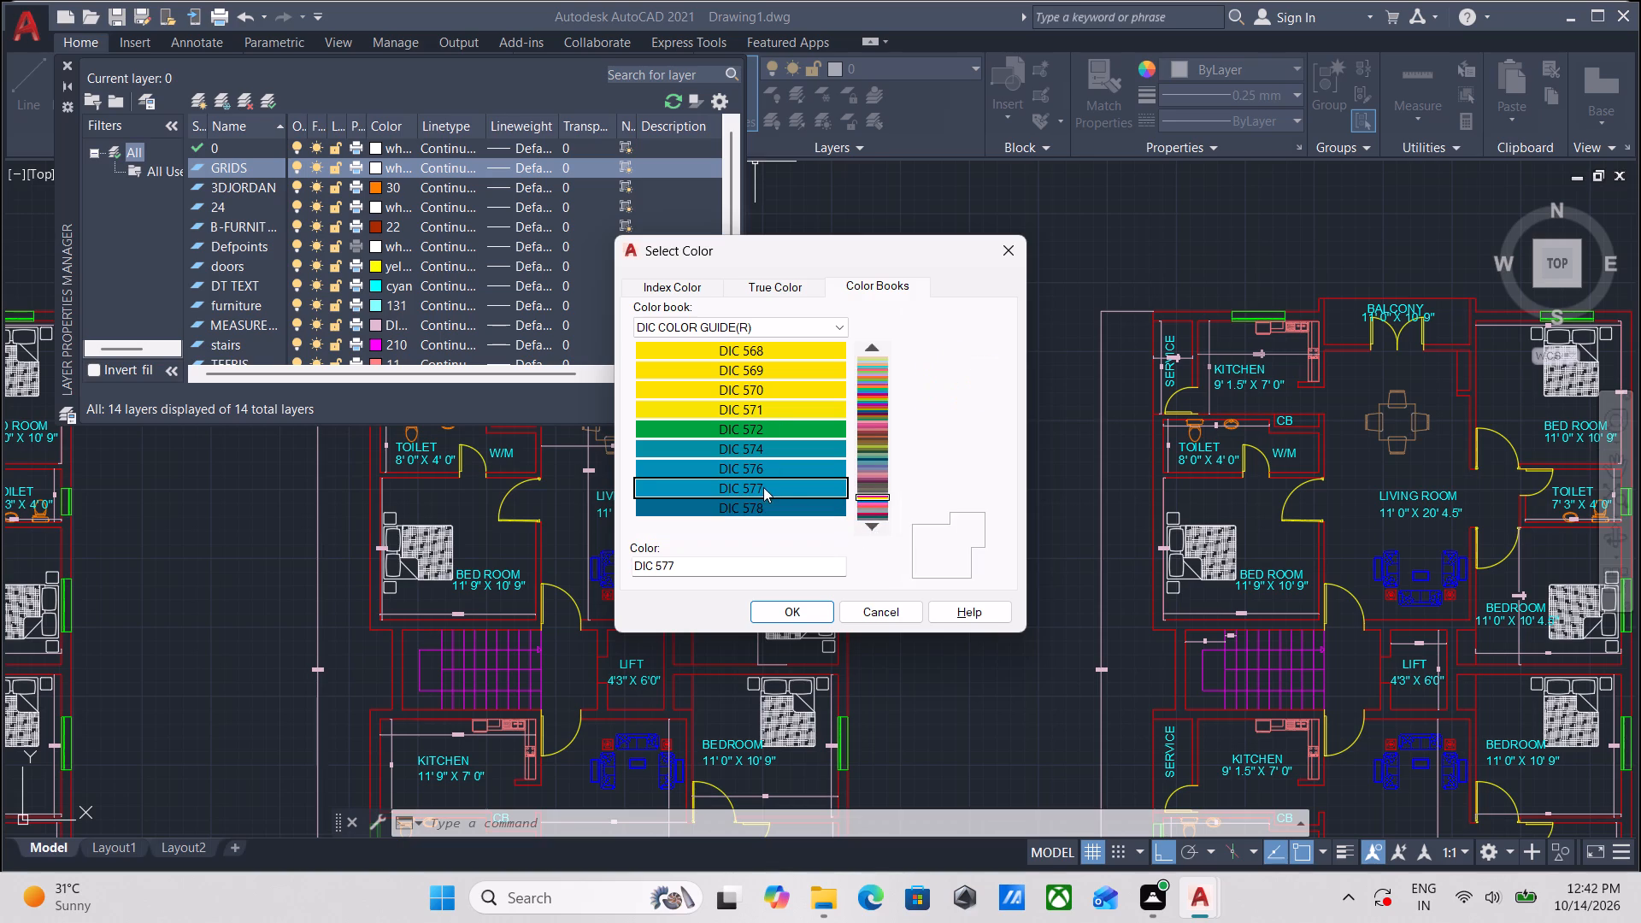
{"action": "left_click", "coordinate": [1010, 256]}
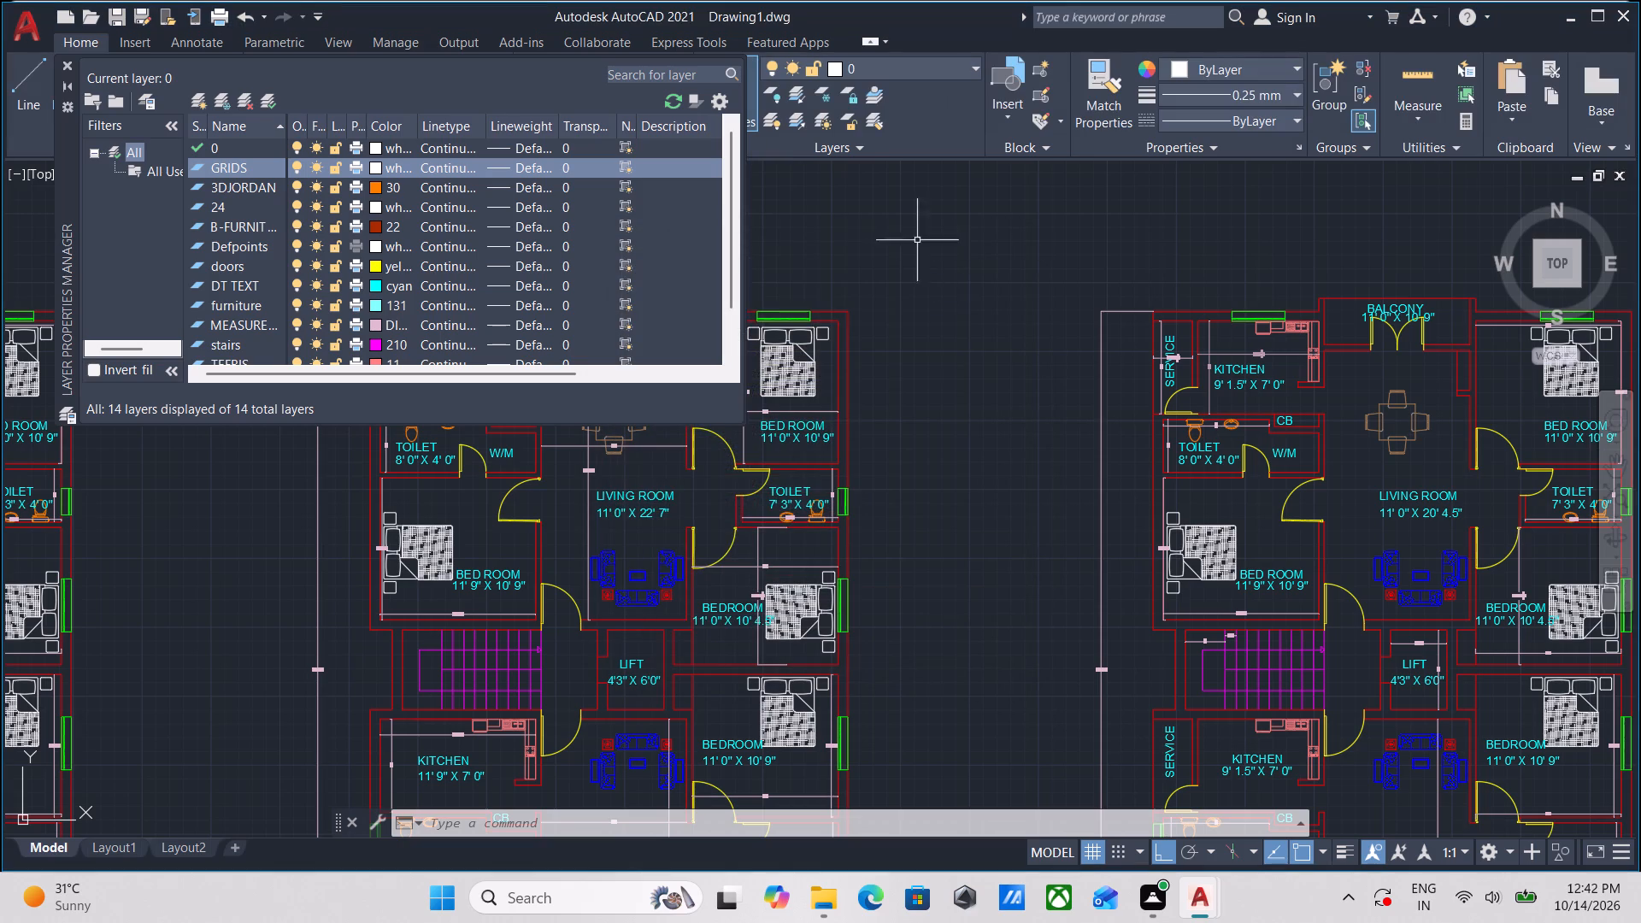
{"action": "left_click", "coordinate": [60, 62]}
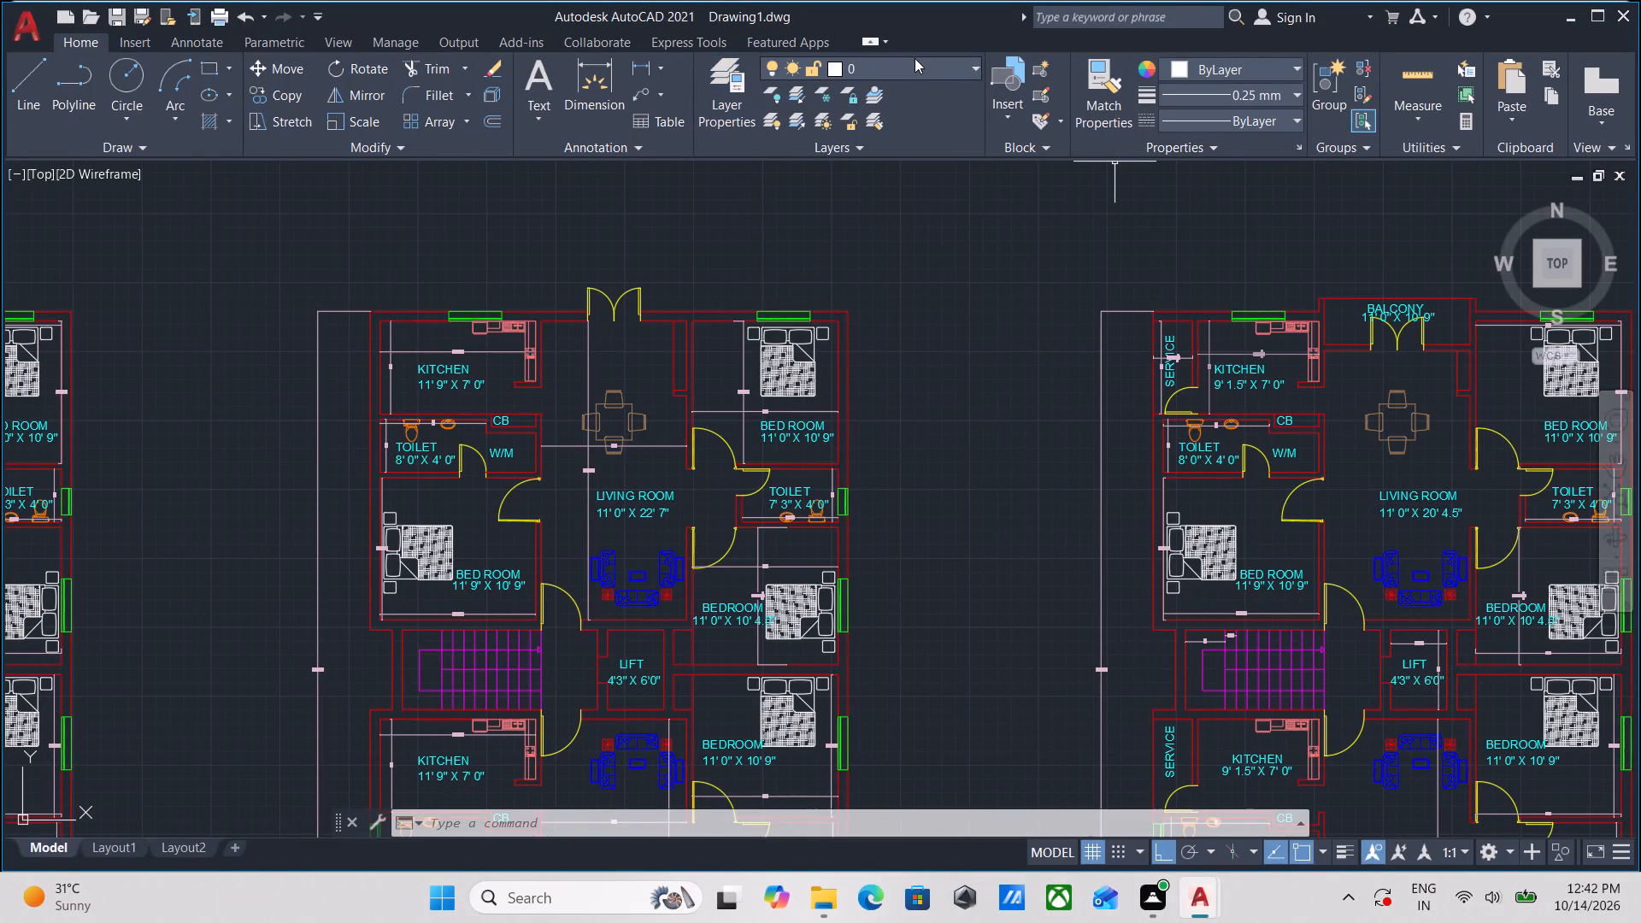
Make GRIDS the current layer.
{"action": "left_click", "coordinate": [915, 64]}
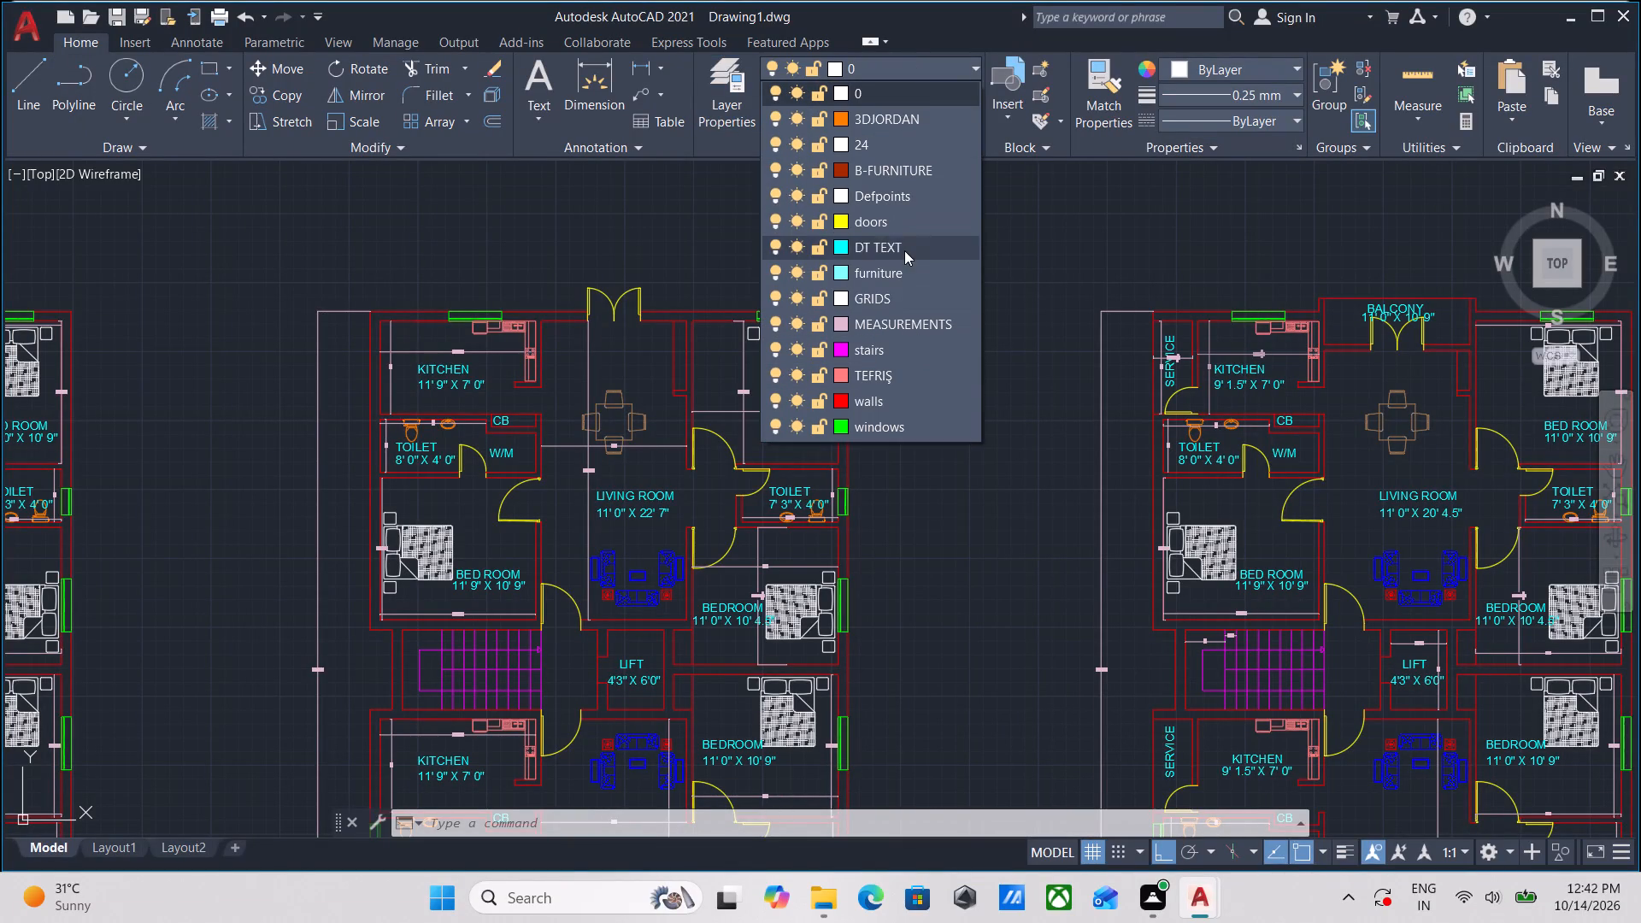
{"action": "scroll", "coordinate": [903, 219], "scroll_direction": "up", "scroll_amount": 2}
{"action": "scroll", "coordinate": [901, 226], "scroll_direction": "down", "scroll_amount": 3}
{"action": "scroll", "coordinate": [880, 397], "scroll_direction": "up", "scroll_amount": 3}
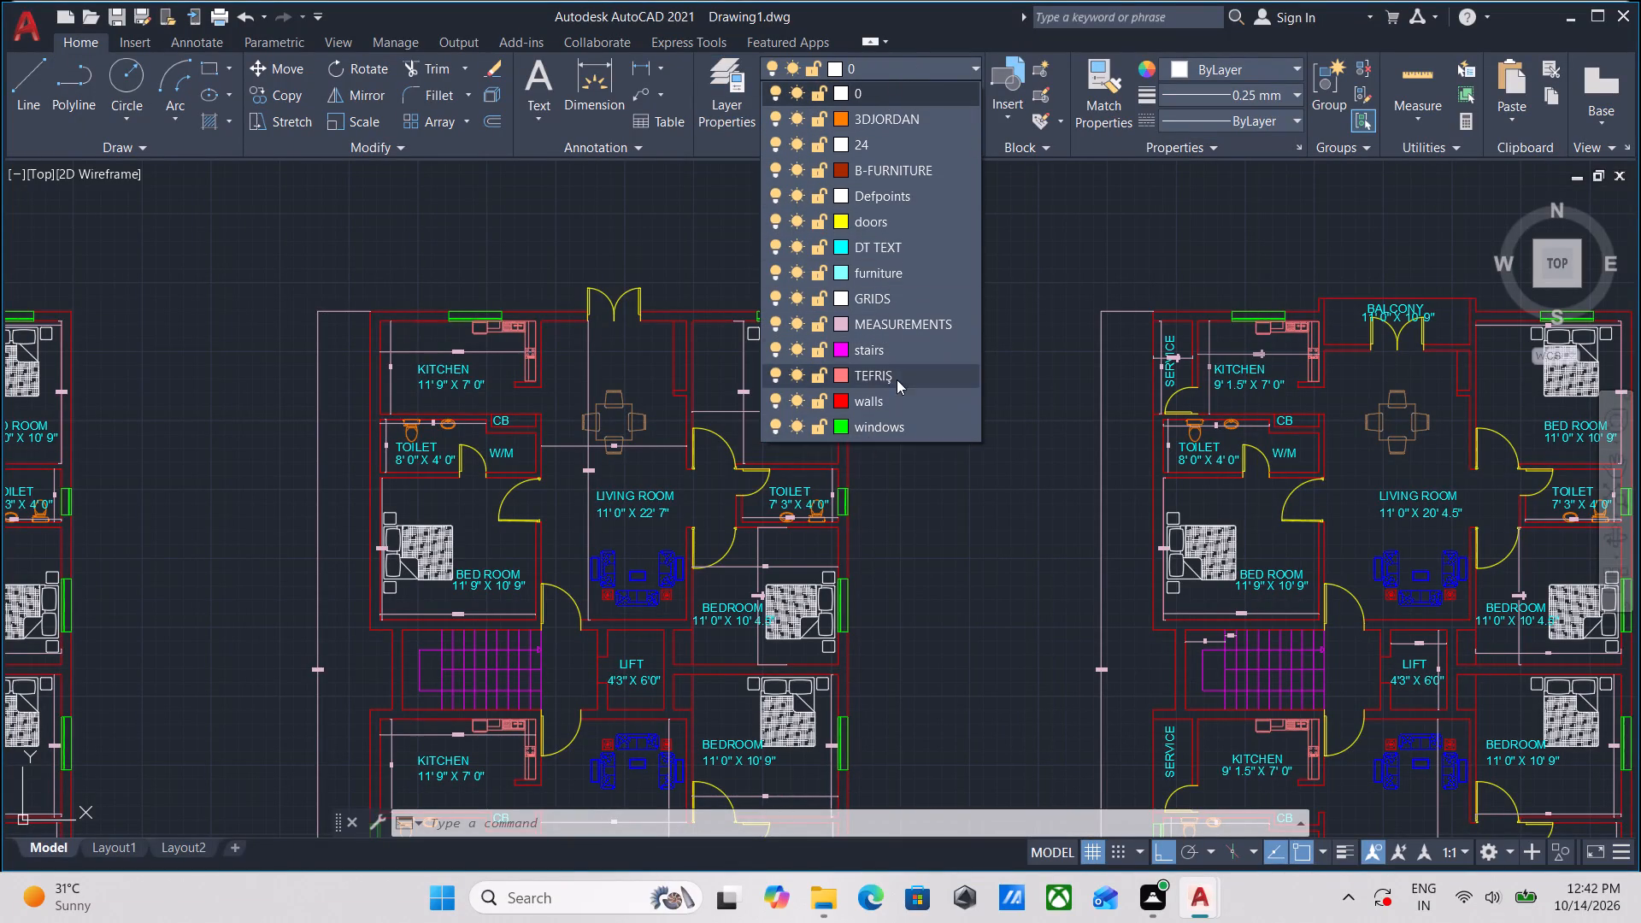
{"action": "left_click", "coordinate": [831, 292]}
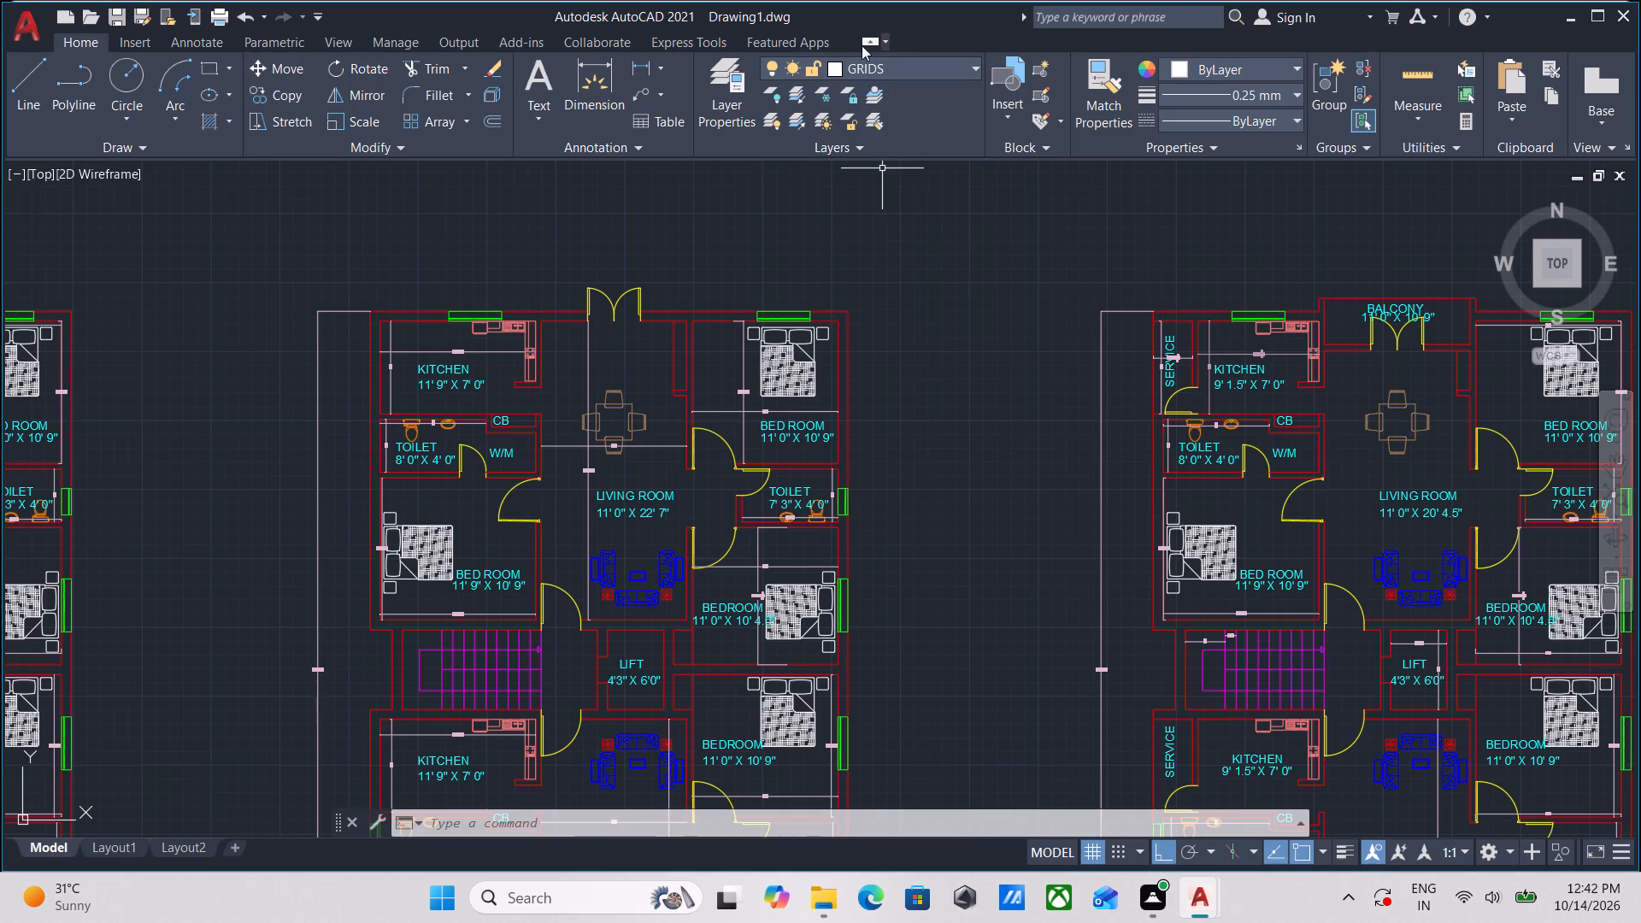
Set the GRIDS layer's color to DIC 641 from the DIC COLOR GUIDE(R) color book.
{"action": "left_click", "coordinate": [870, 67]}
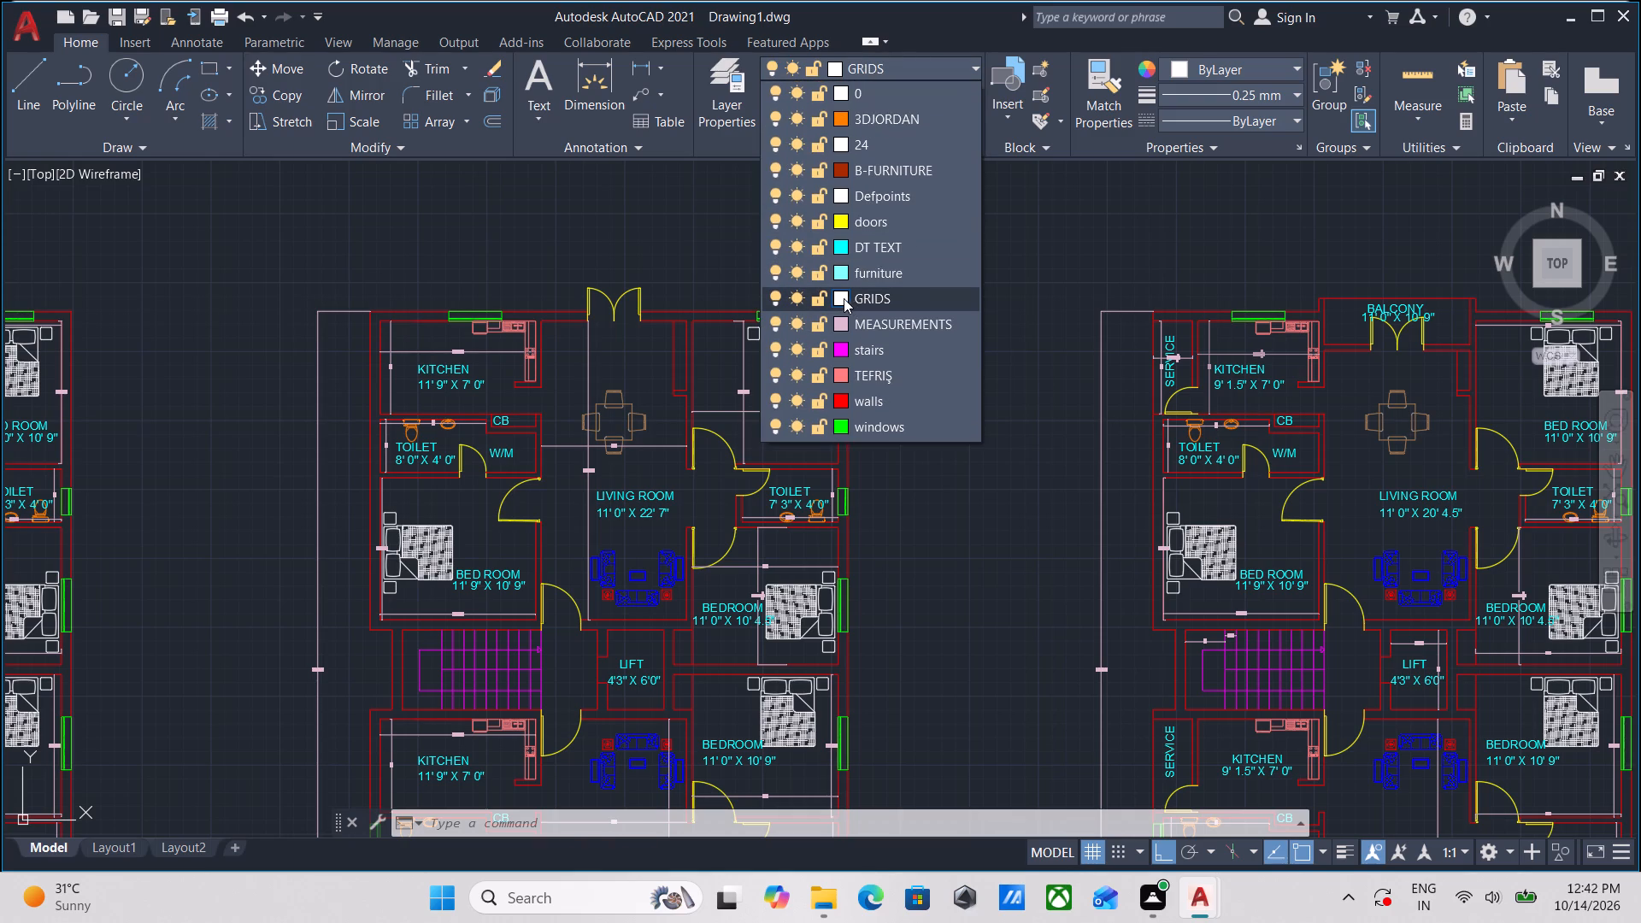
{"action": "left_click", "coordinate": [844, 298]}
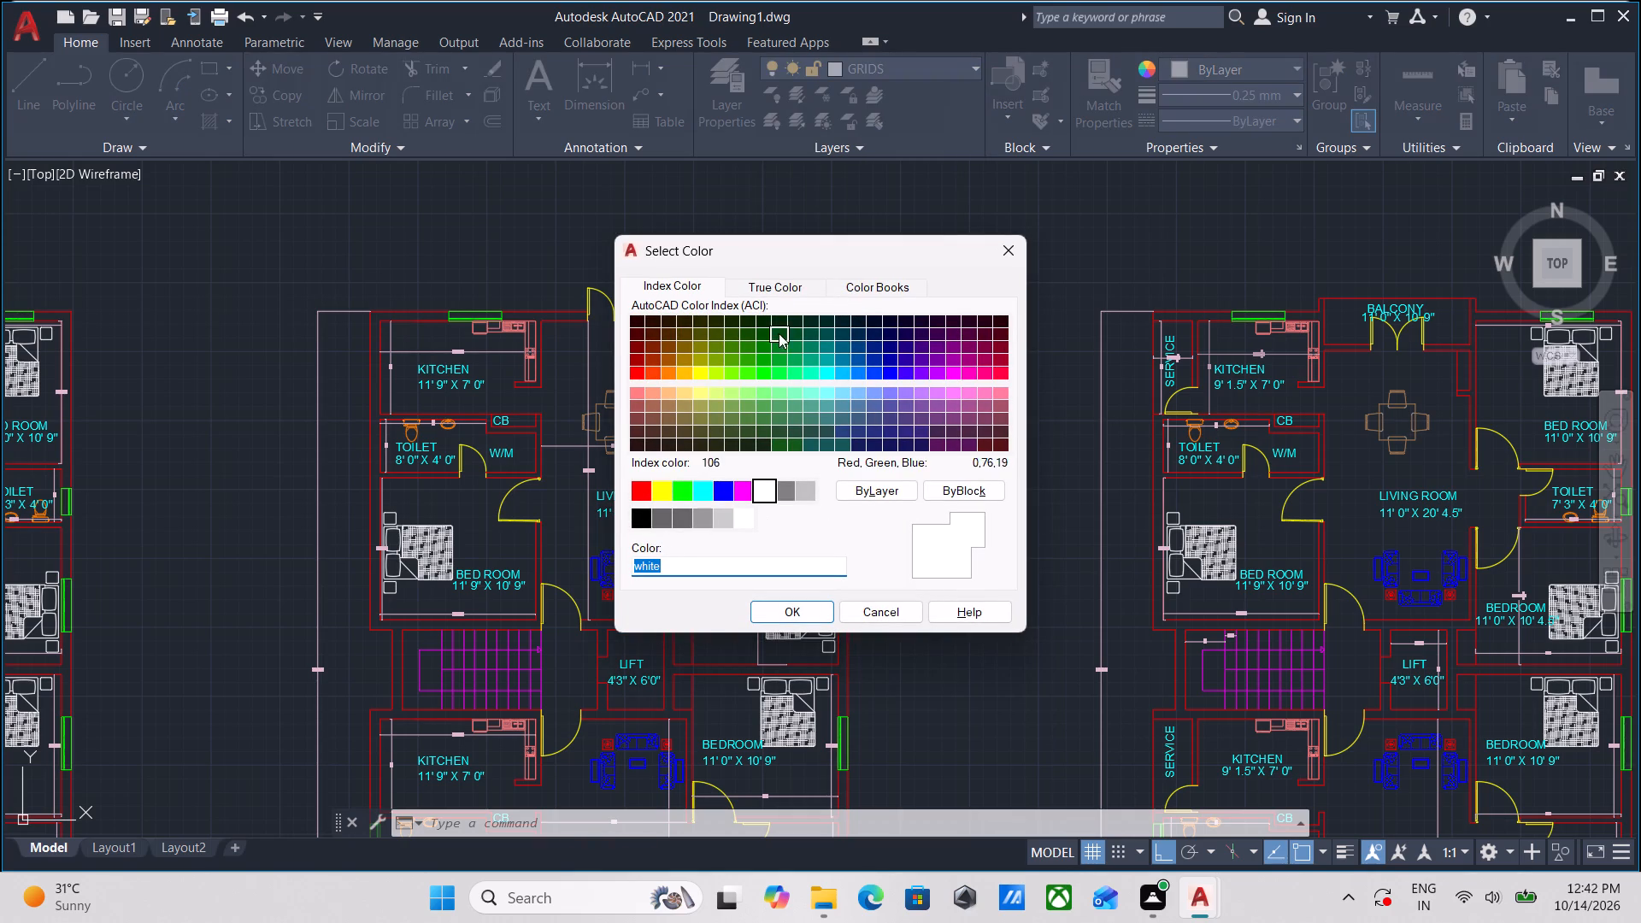
{"action": "left_click", "coordinate": [885, 285]}
{"action": "scroll", "coordinate": [873, 524], "scroll_direction": "down", "scroll_amount": 1}
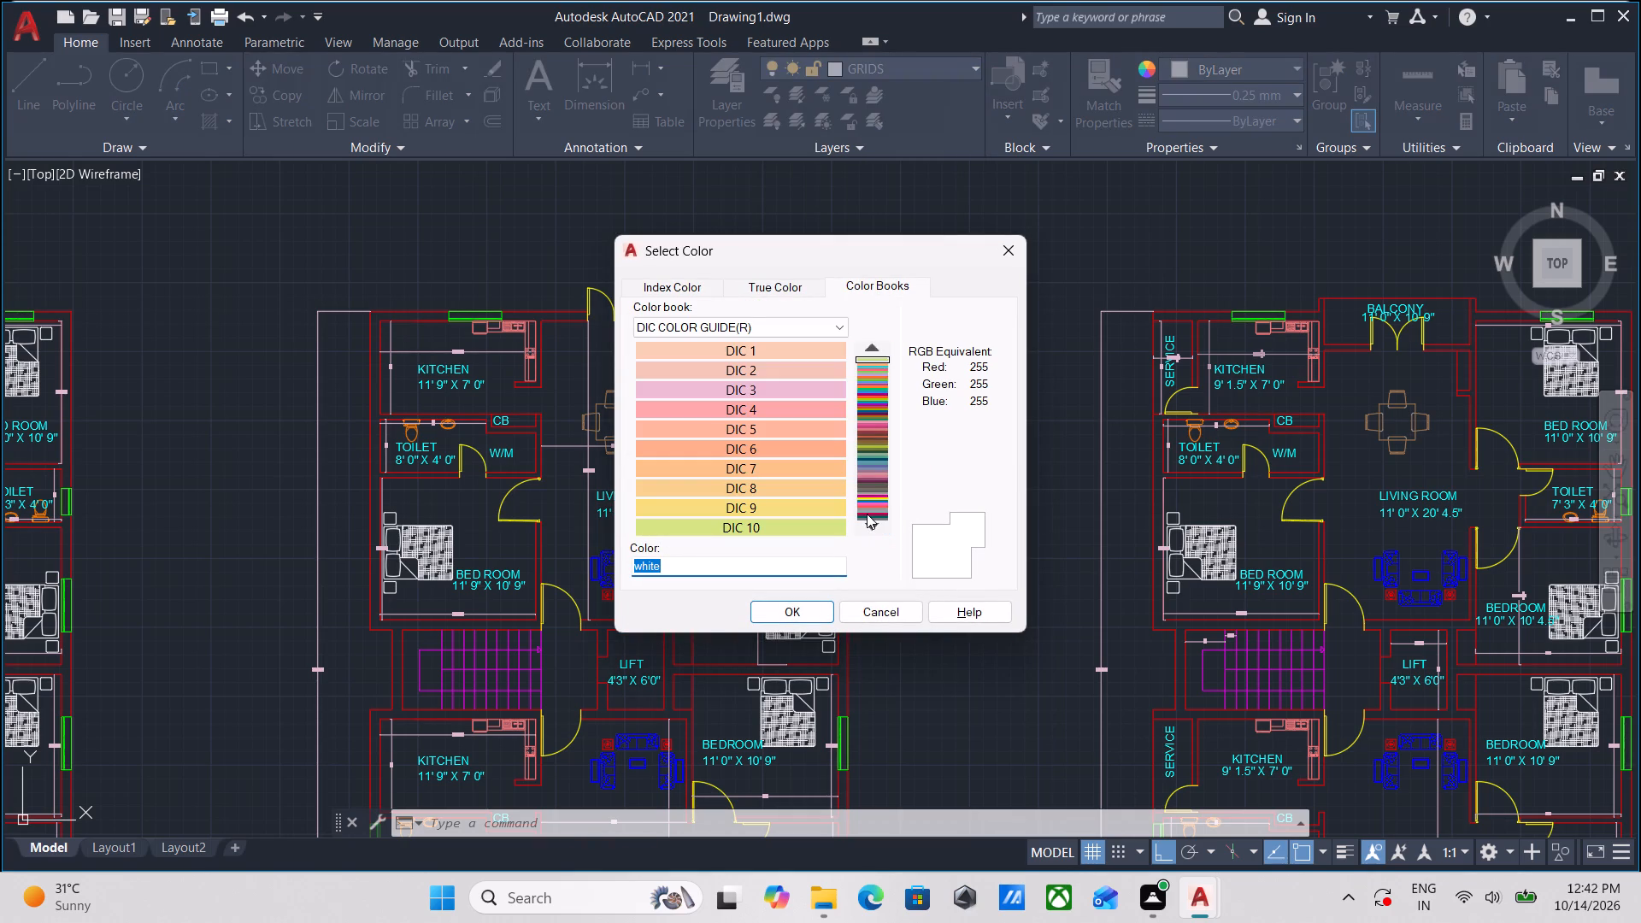
{"action": "left_click", "coordinate": [867, 514]}
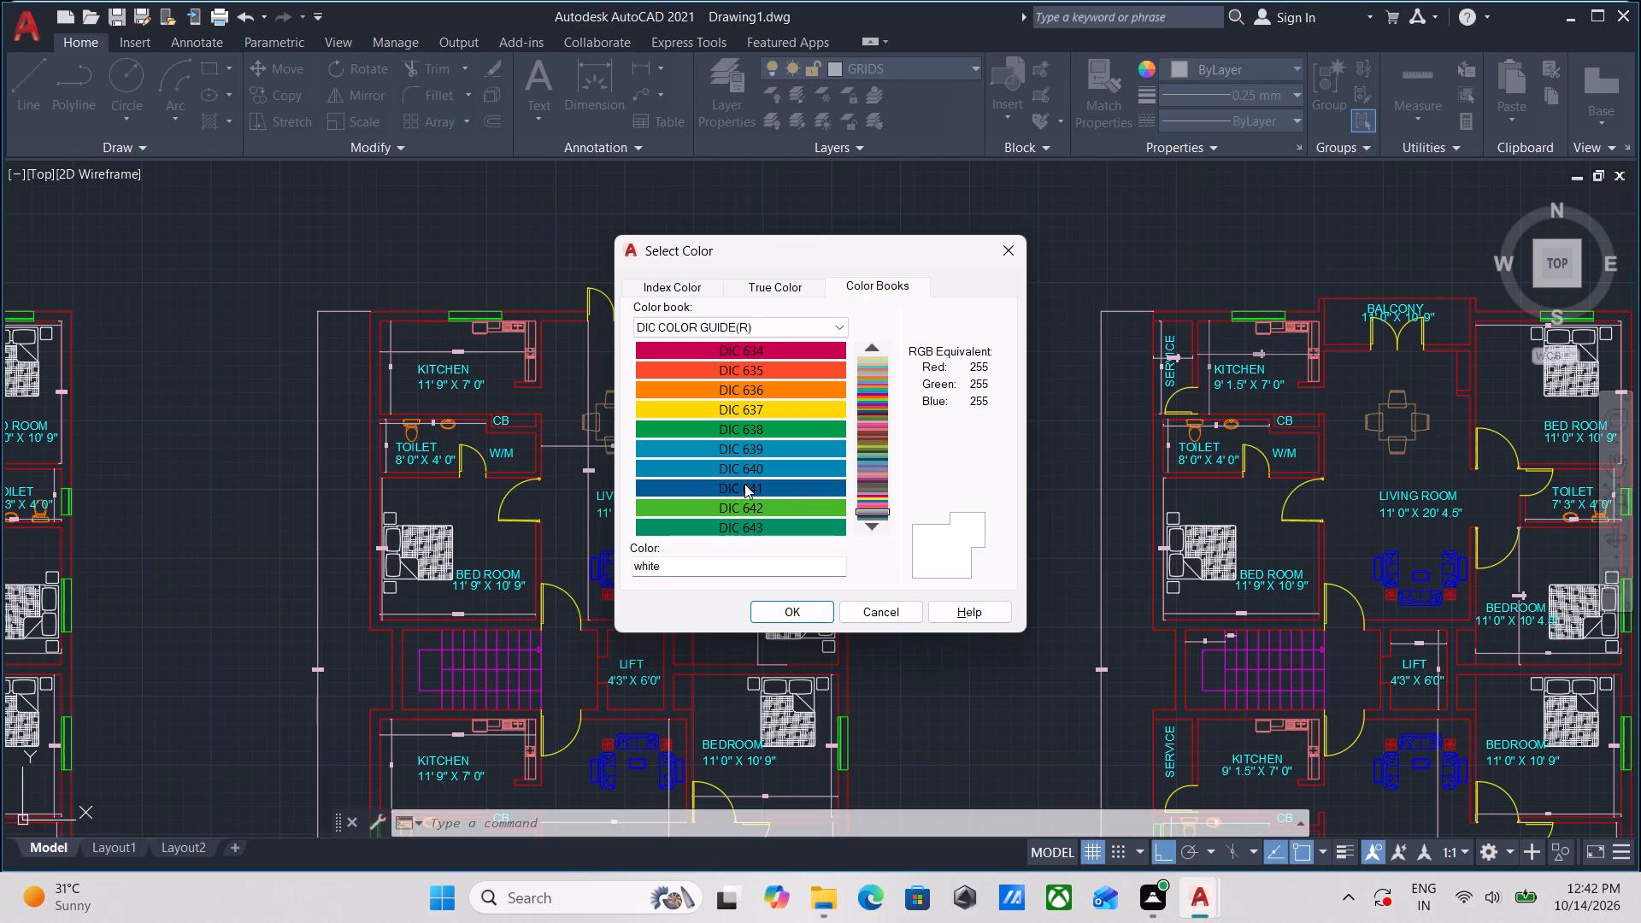
{"action": "left_click", "coordinate": [750, 488]}
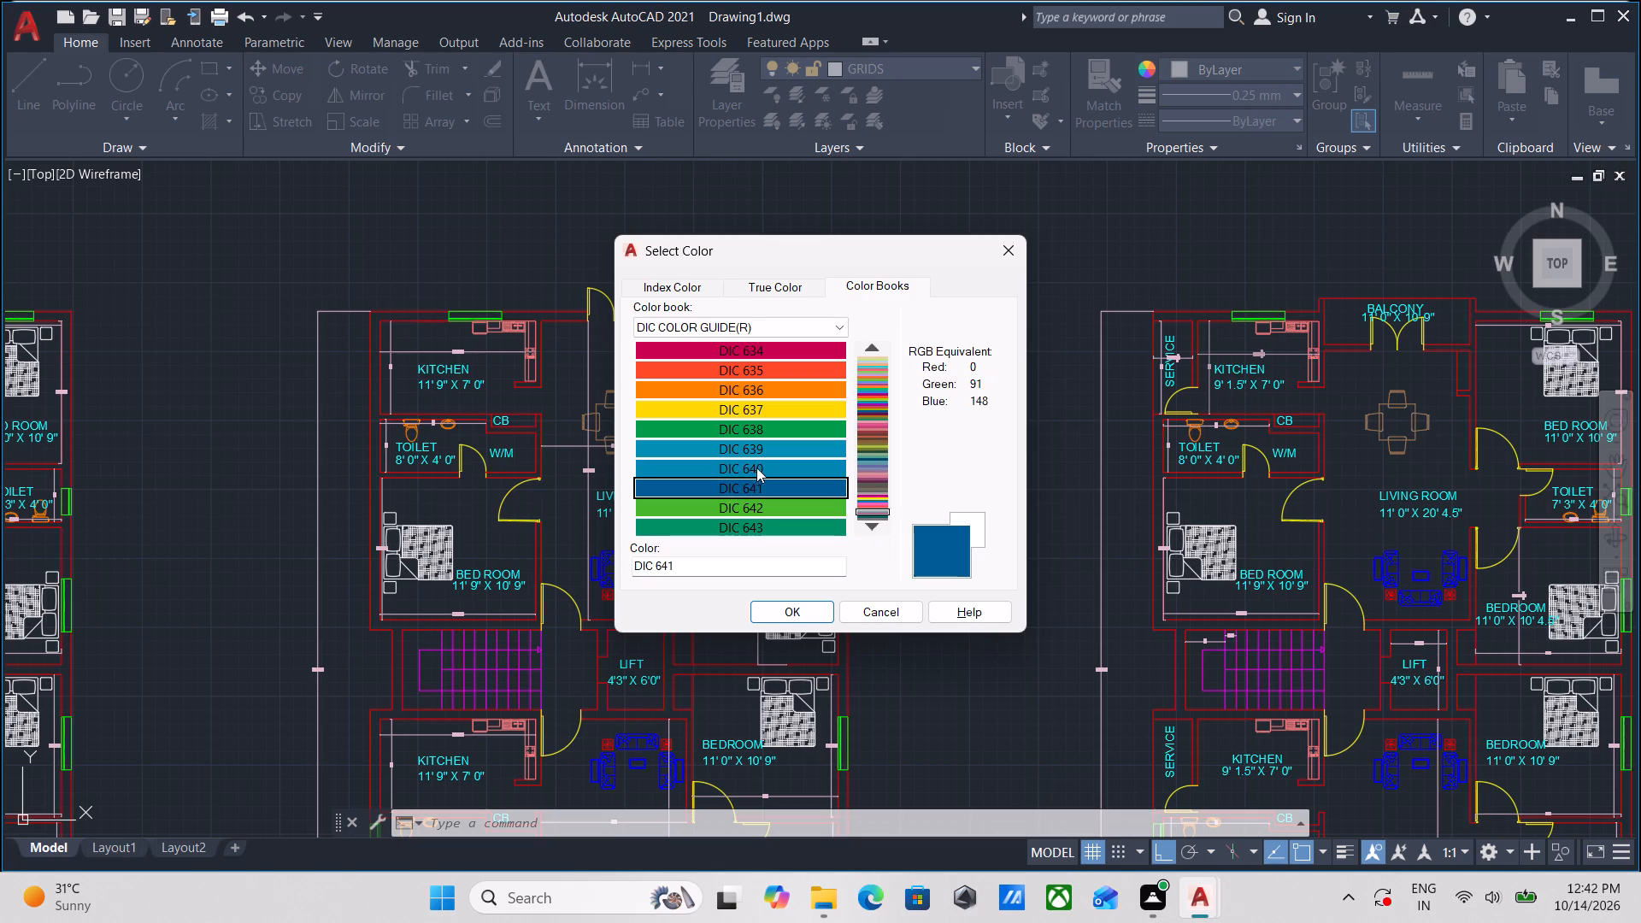
{"action": "left_click", "coordinate": [758, 467]}
{"action": "left_click", "coordinate": [765, 483]}
{"action": "left_click", "coordinate": [806, 612]}
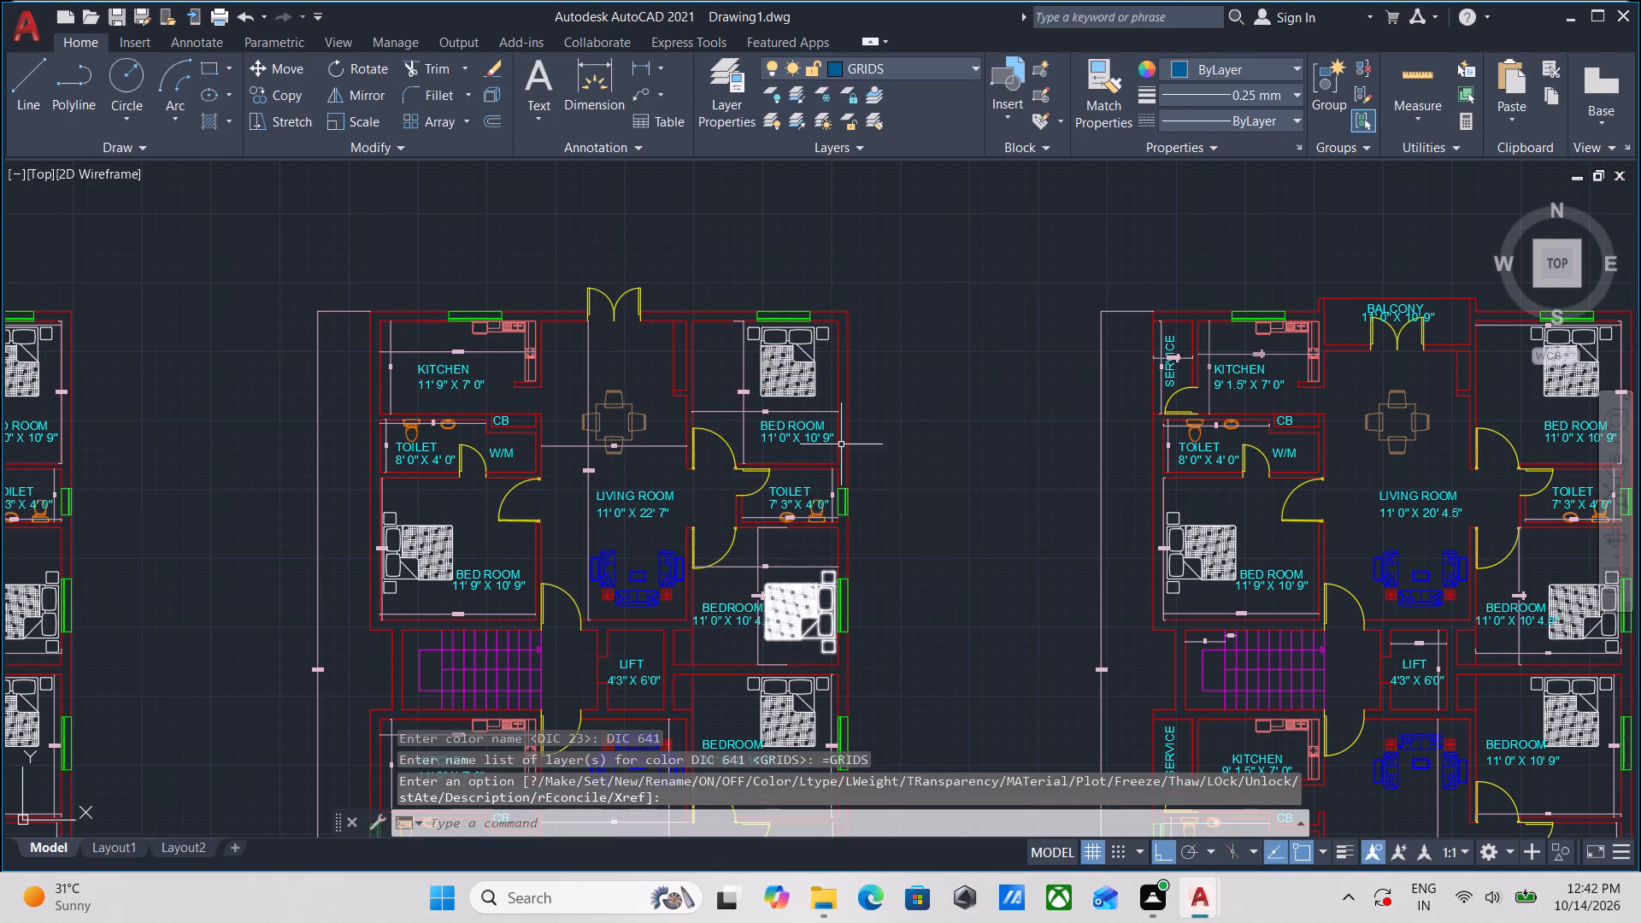
Set the current object lineweight to ByLayer.
{"action": "middle_click_drag", "start_coordinate": [897, 373], "coordinate": [915, 247]}
{"action": "middle_click_drag", "start_coordinate": [293, 249], "coordinate": [357, 405]}
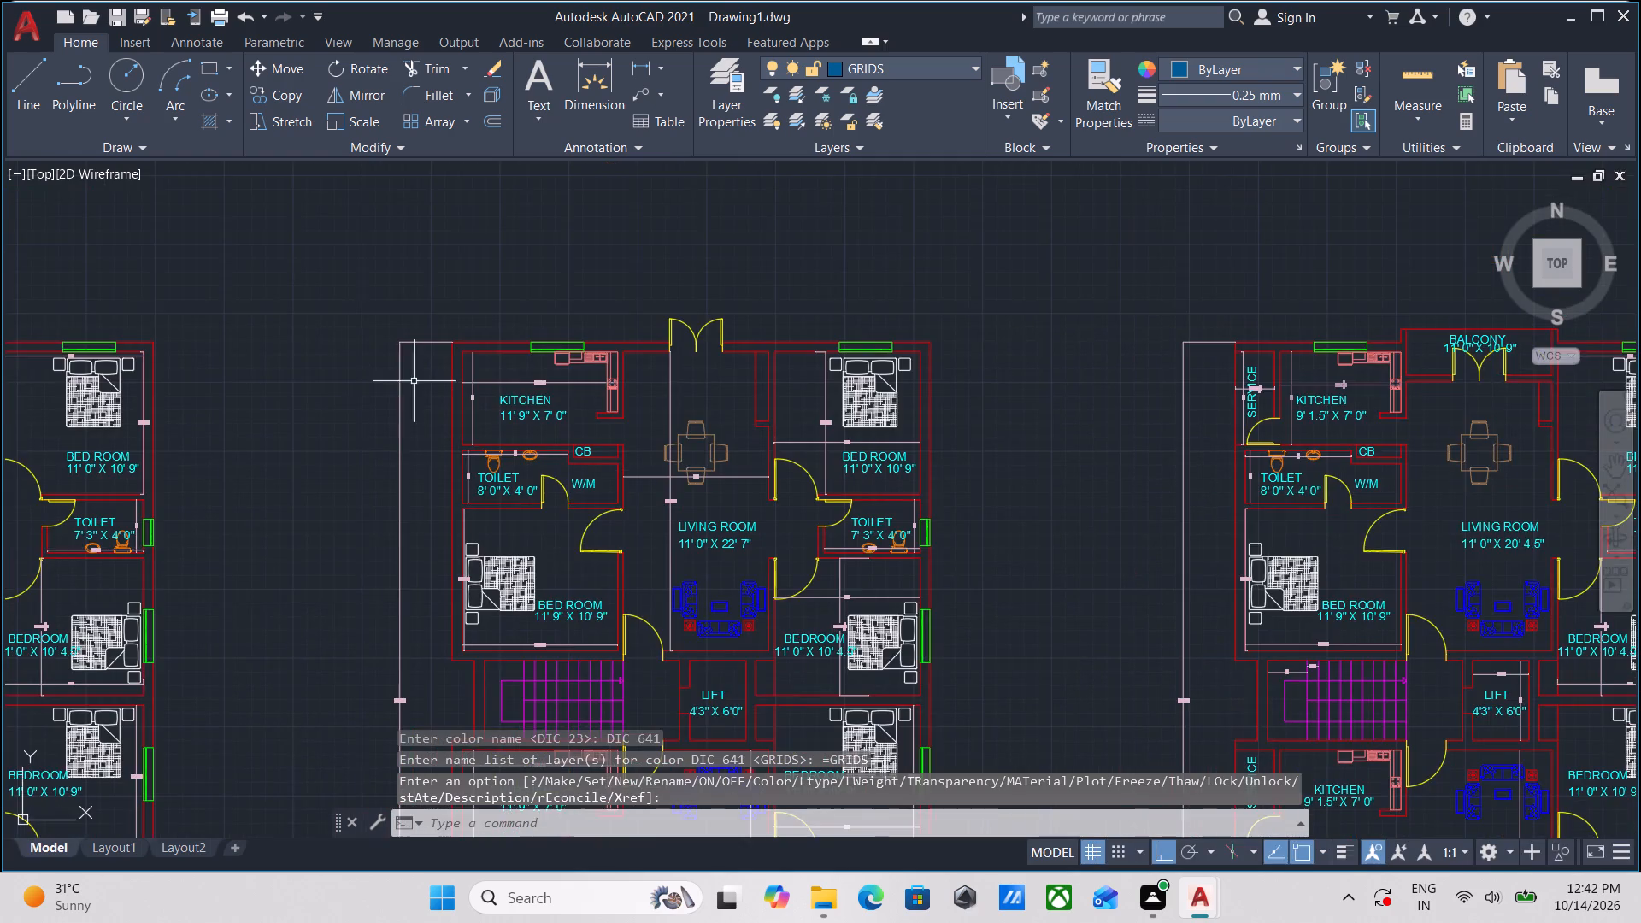
{"action": "middle_click_drag", "start_coordinate": [414, 379], "coordinate": [539, 215]}
{"action": "middle_click_drag", "start_coordinate": [536, 371], "coordinate": [557, 326]}
{"action": "scroll", "coordinate": [562, 416], "scroll_direction": "down", "scroll_amount": 1}
{"action": "middle_click_drag", "start_coordinate": [562, 416], "coordinate": [545, 492]}
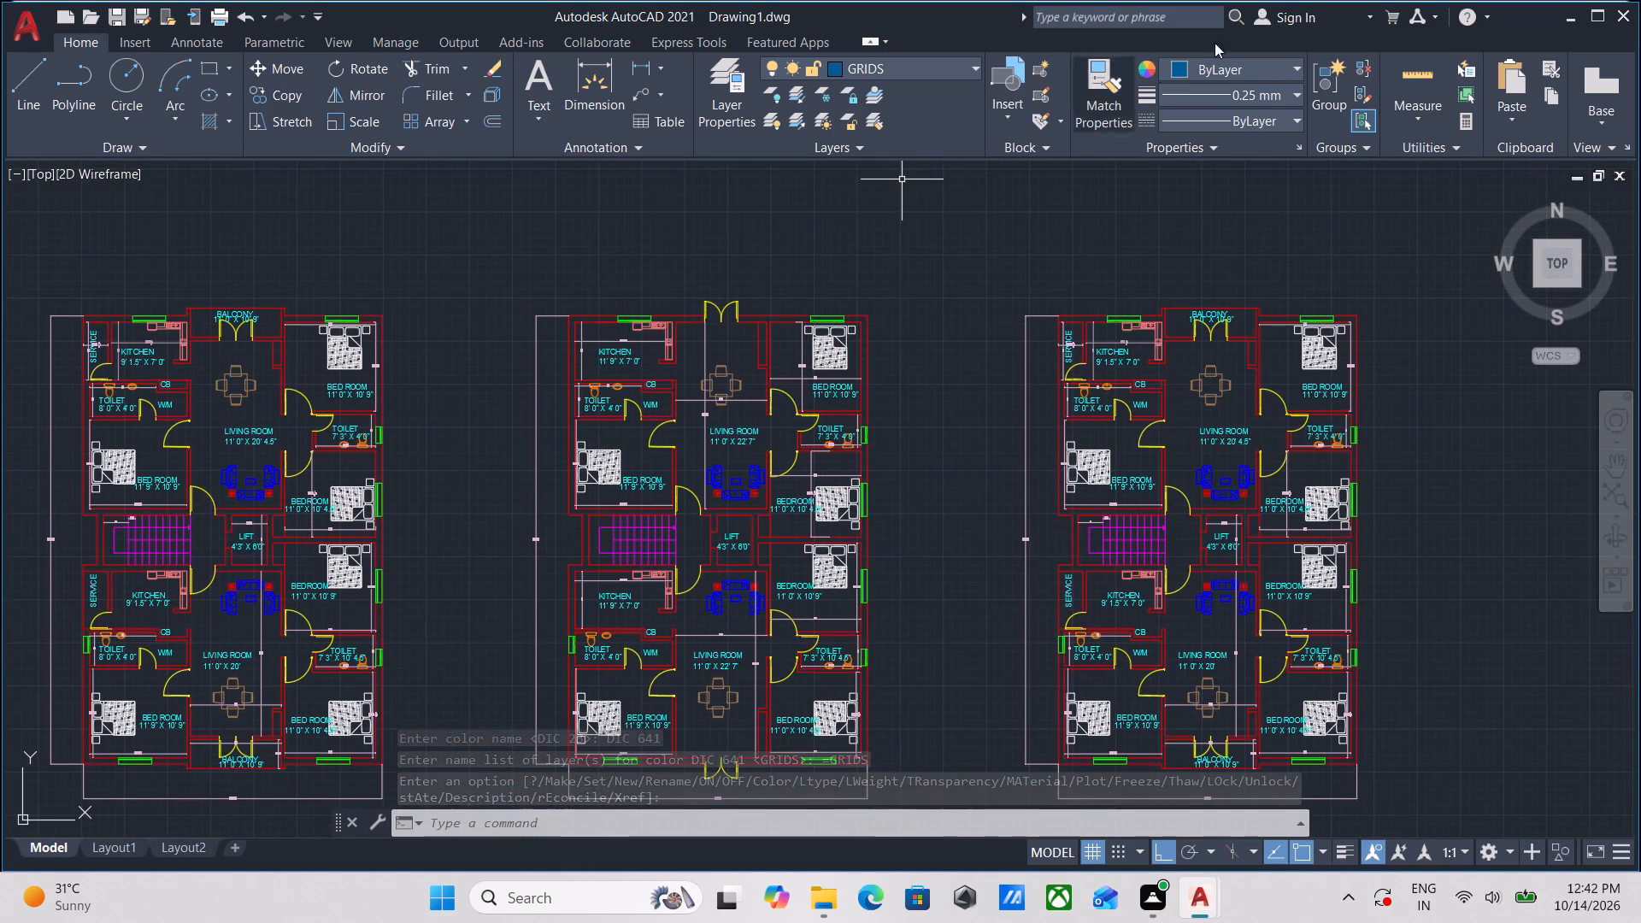
{"action": "left_click", "coordinate": [1284, 97]}
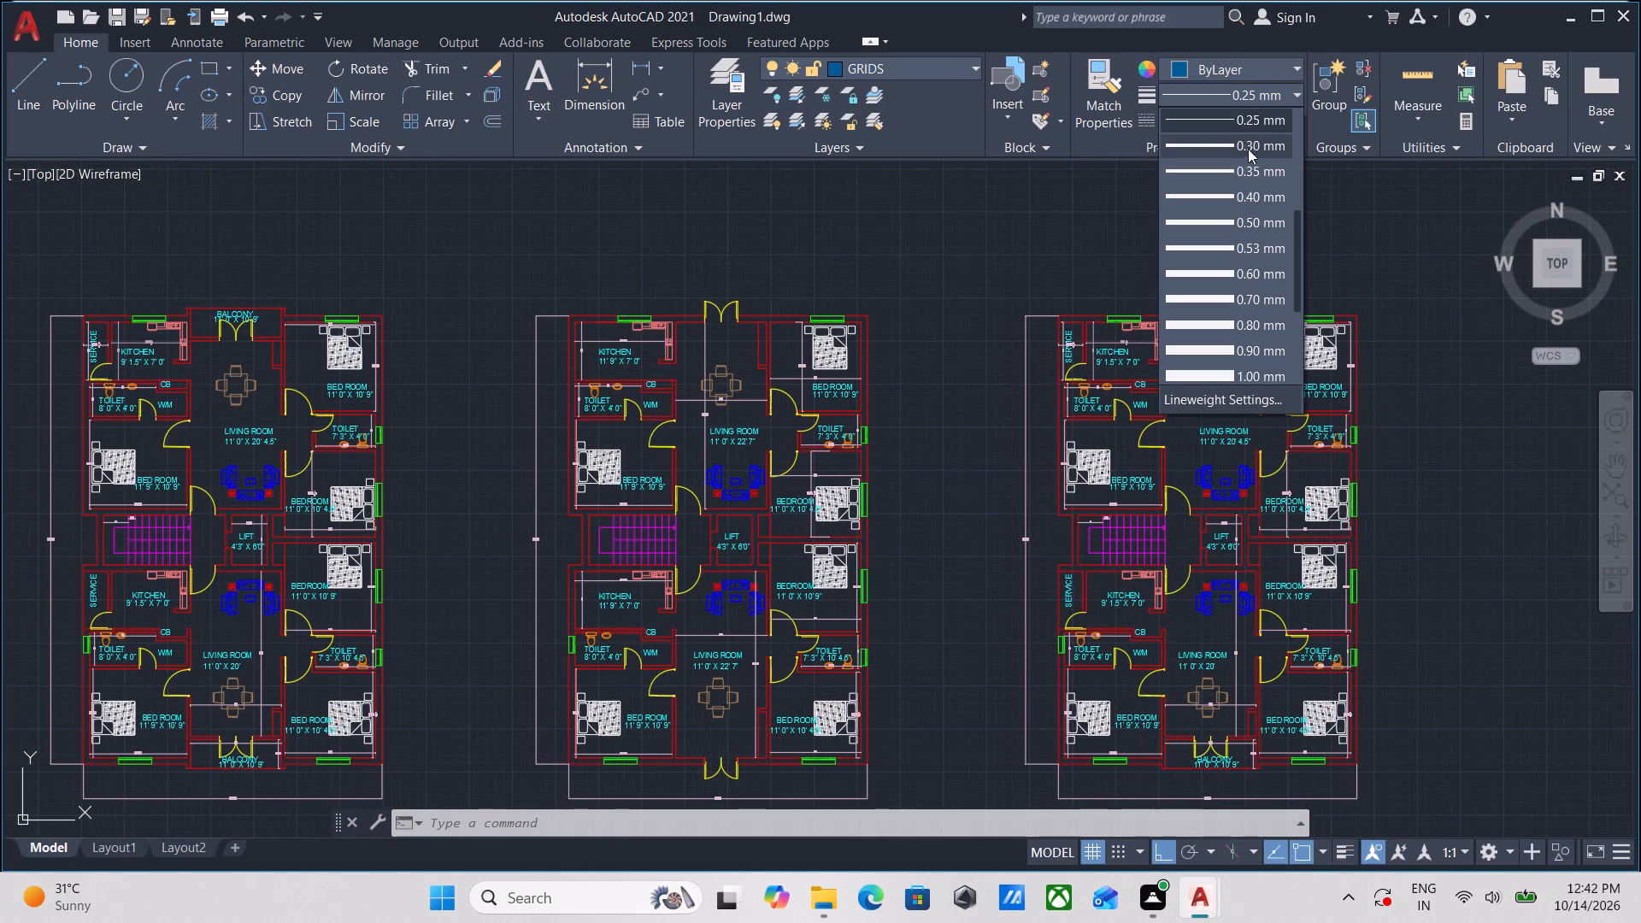
{"action": "scroll", "coordinate": [1240, 152], "scroll_direction": "up", "scroll_amount": 9}
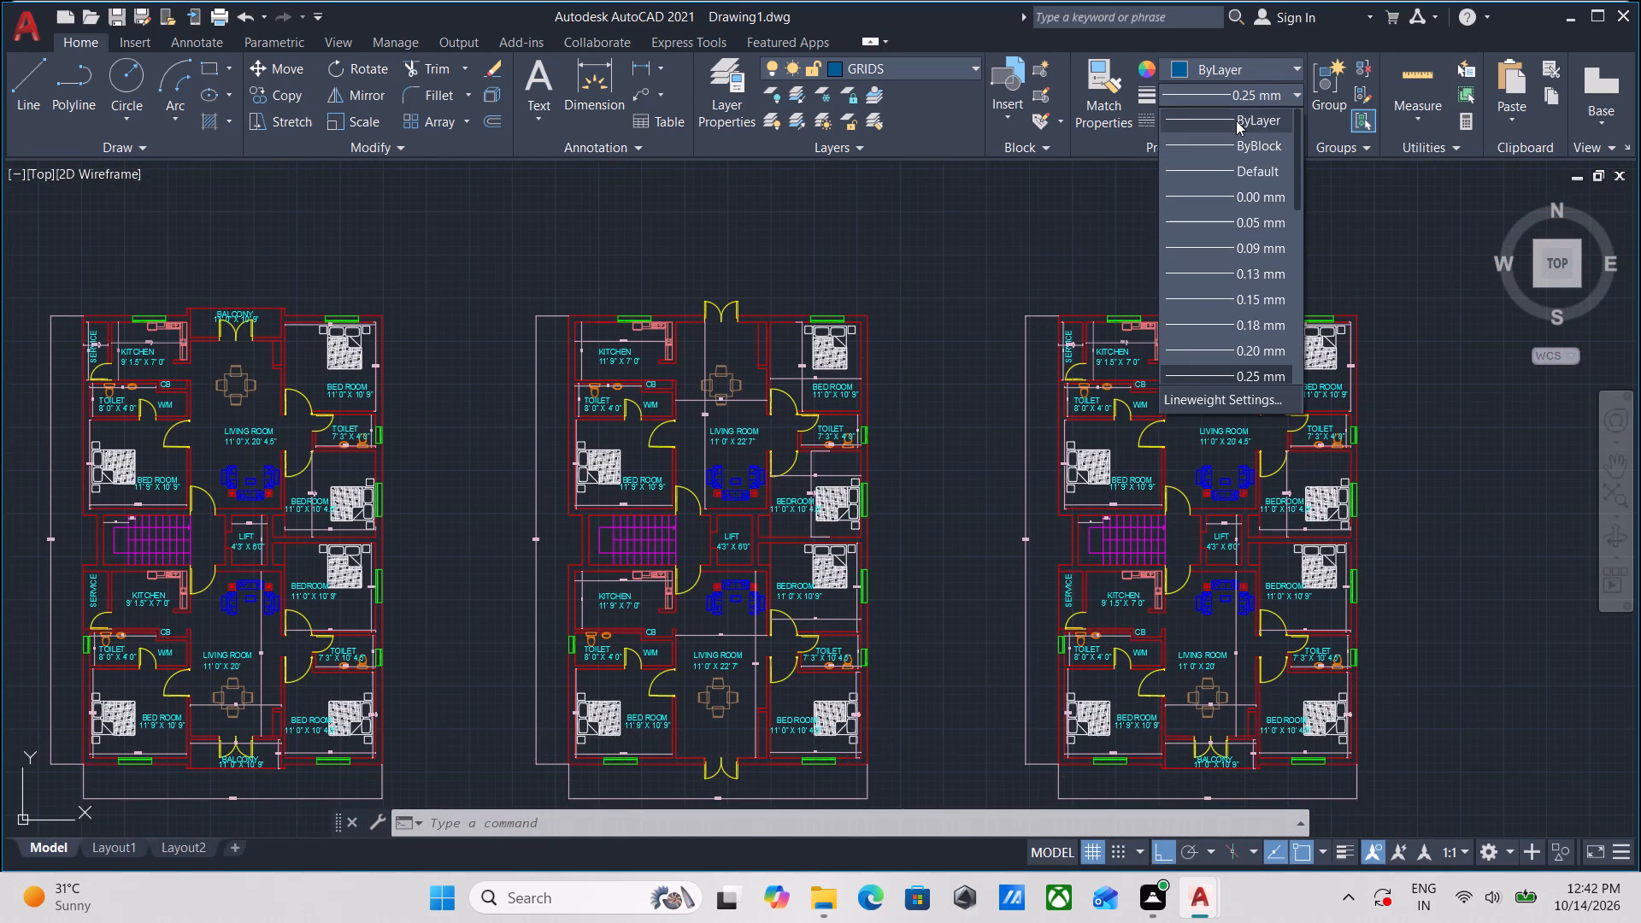
{"action": "left_click", "coordinate": [1236, 121]}
Load the ACAD_ISO02W100 (ISO dash) linetype from acad.lin into the drawing.
{"action": "left_click", "coordinate": [1285, 116]}
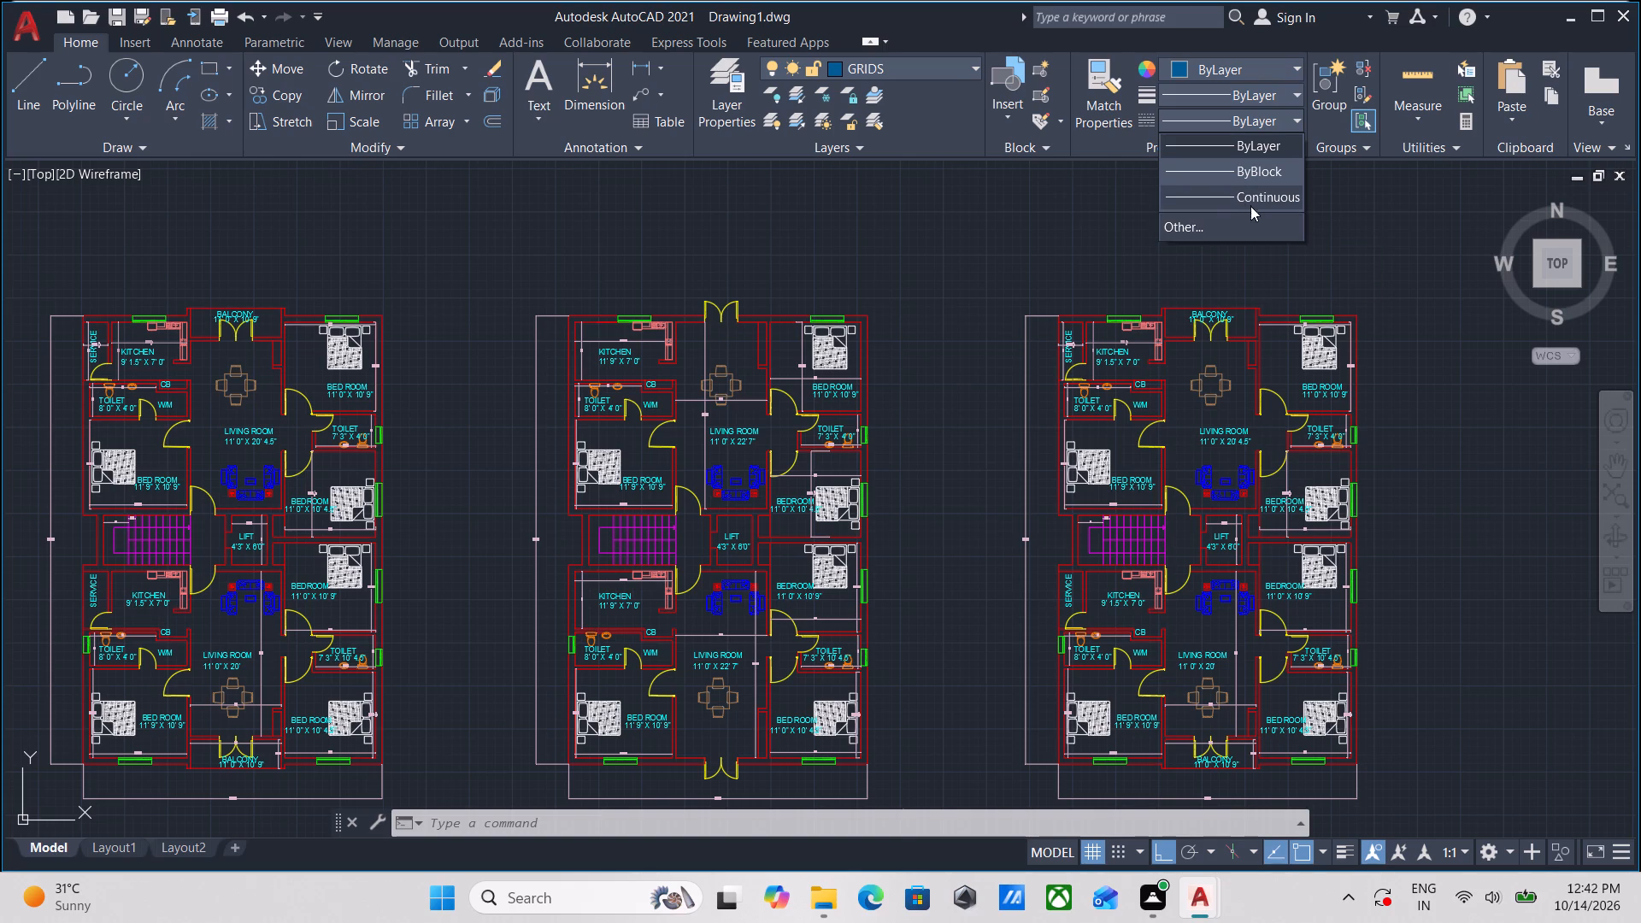
{"action": "left_click", "coordinate": [1191, 222]}
{"action": "scroll", "coordinate": [812, 359], "scroll_direction": "down", "scroll_amount": 3}
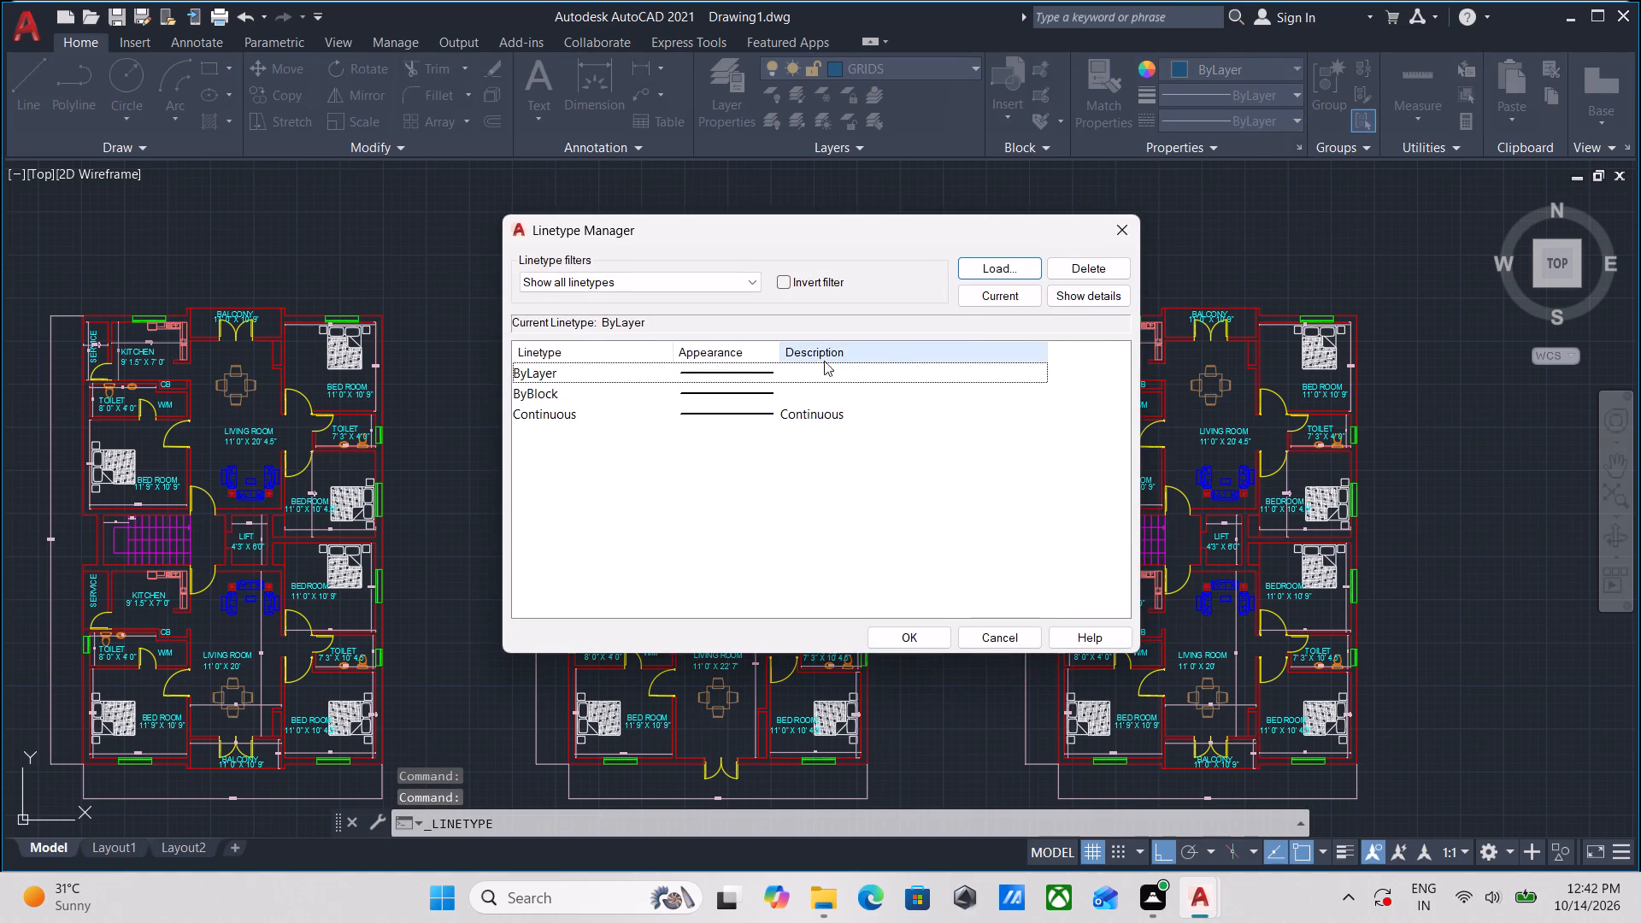
{"action": "left_click", "coordinate": [983, 263]}
{"action": "scroll", "coordinate": [814, 469], "scroll_direction": "down", "scroll_amount": 1}
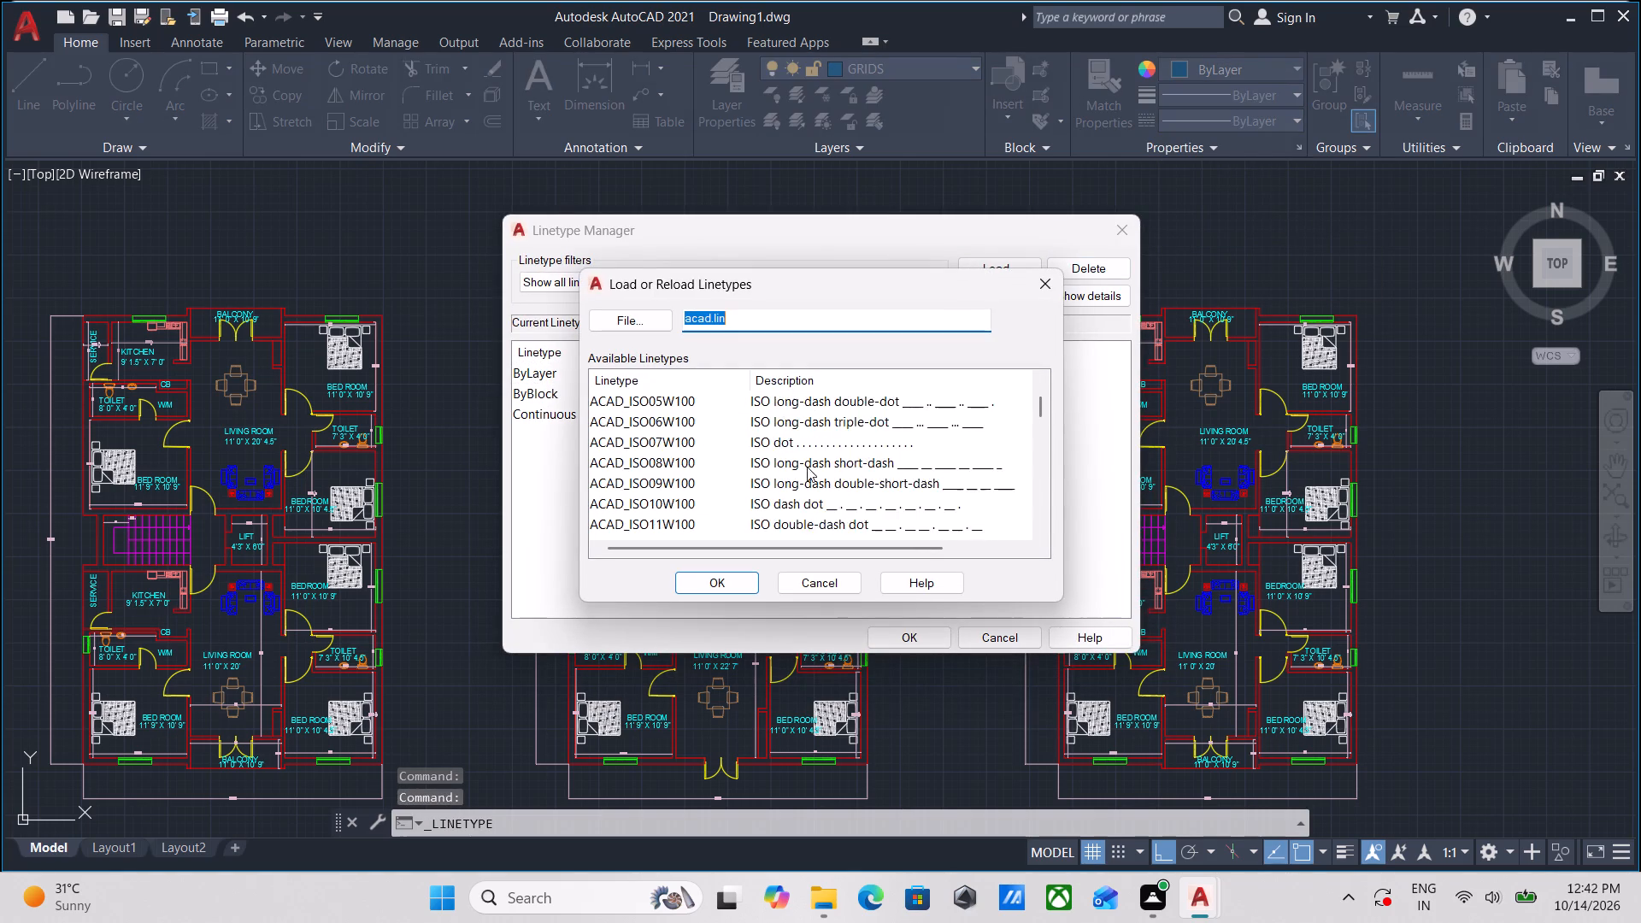
{"action": "scroll", "coordinate": [807, 467], "scroll_direction": "down", "scroll_amount": 8}
{"action": "scroll", "coordinate": [844, 481], "scroll_direction": "up", "scroll_amount": 2}
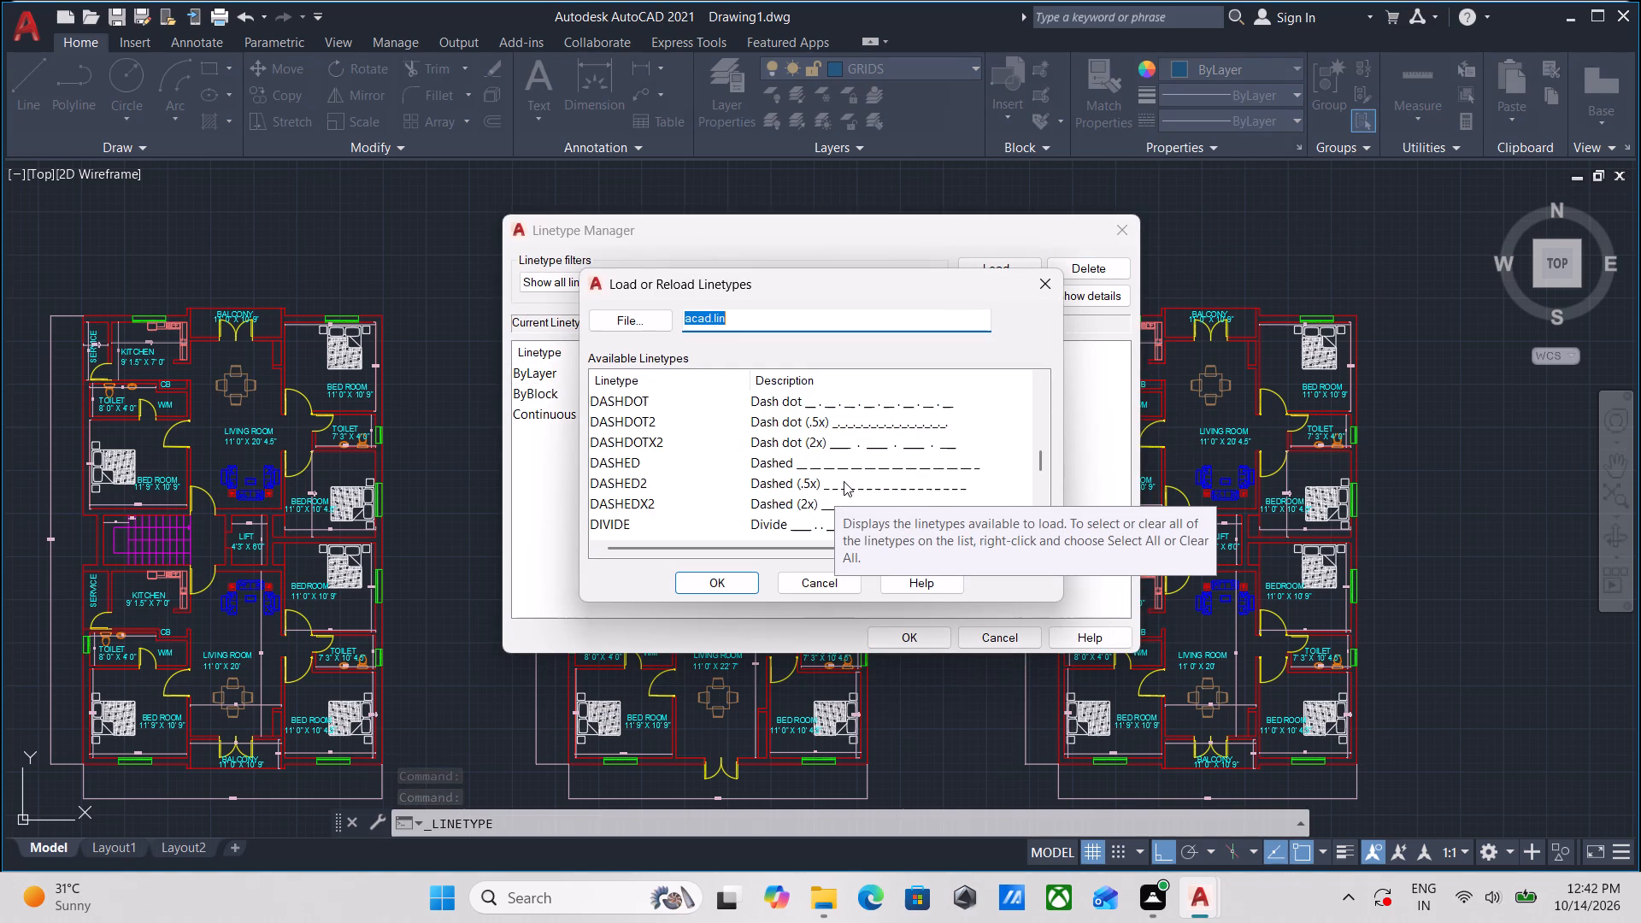
{"action": "scroll", "coordinate": [844, 481], "scroll_direction": "down", "scroll_amount": 1}
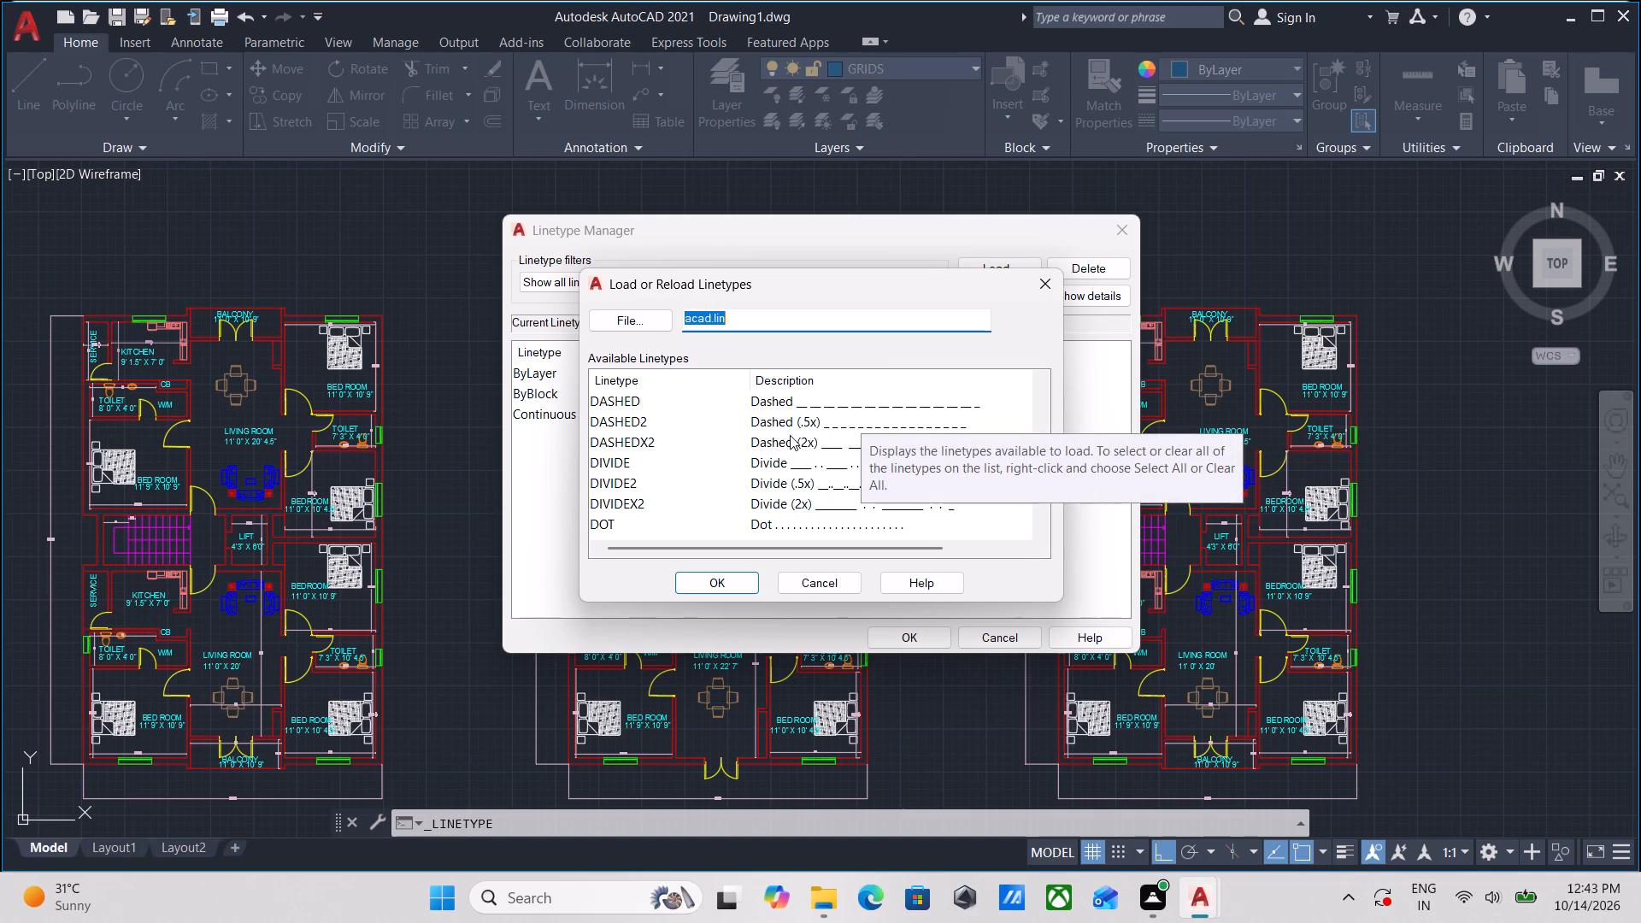
{"action": "scroll", "coordinate": [804, 566], "scroll_direction": "down", "scroll_amount": 1}
{"action": "scroll", "coordinate": [804, 494], "scroll_direction": "up", "scroll_amount": 1}
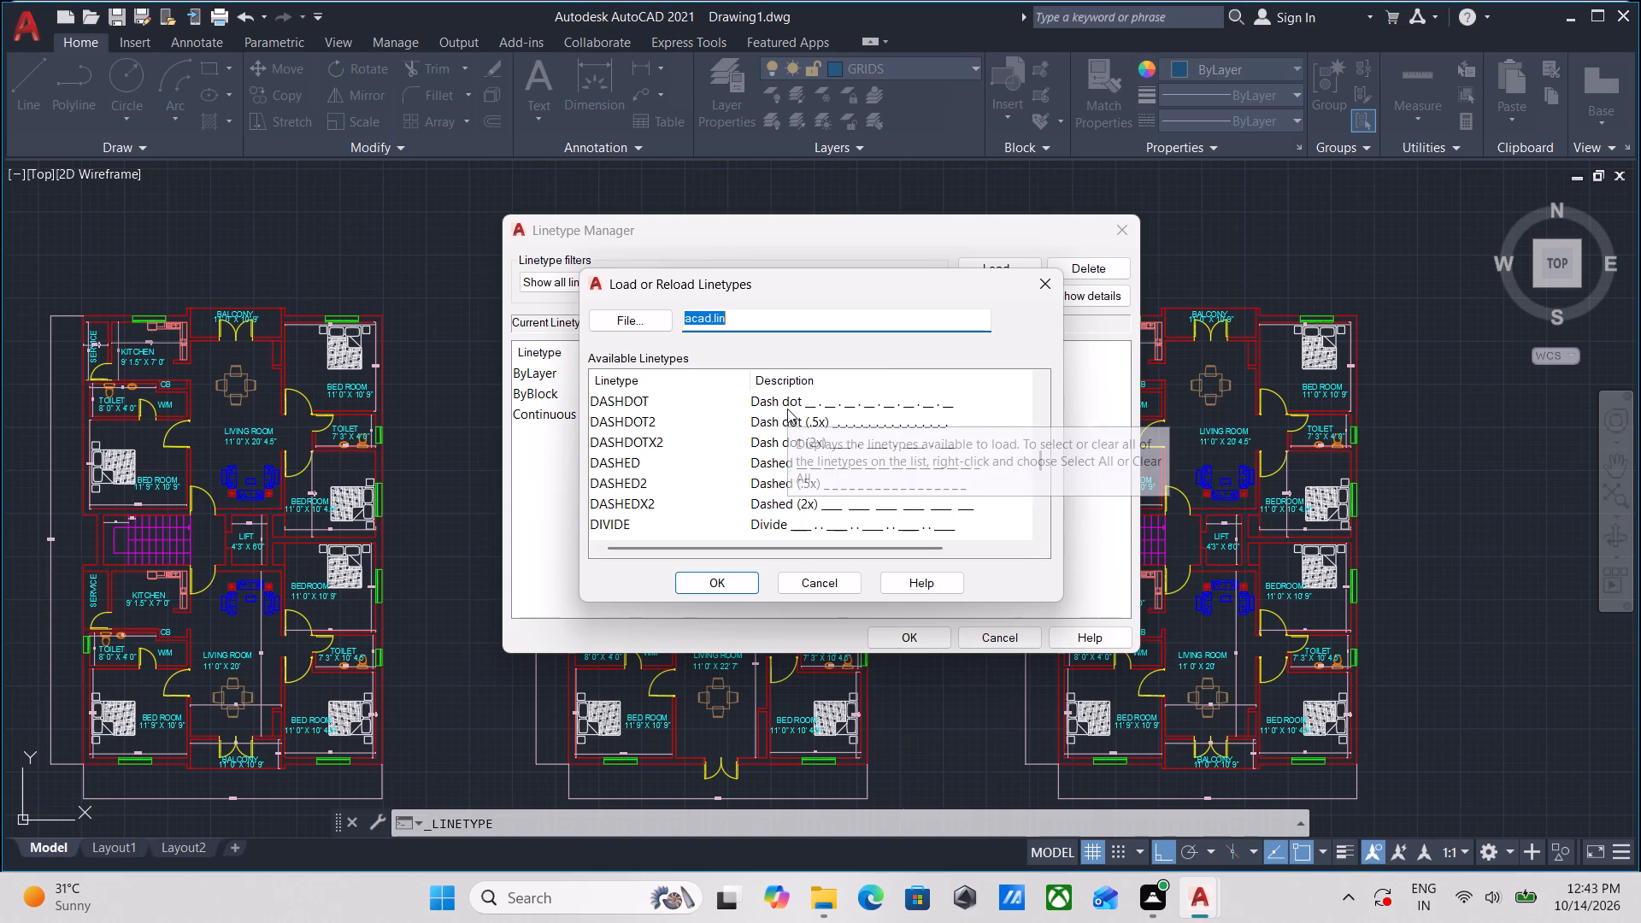
{"action": "scroll", "coordinate": [787, 409], "scroll_direction": "down", "scroll_amount": 2}
{"action": "scroll", "coordinate": [768, 464], "scroll_direction": "up", "scroll_amount": 2}
{"action": "scroll", "coordinate": [779, 432], "scroll_direction": "down", "scroll_amount": 1}
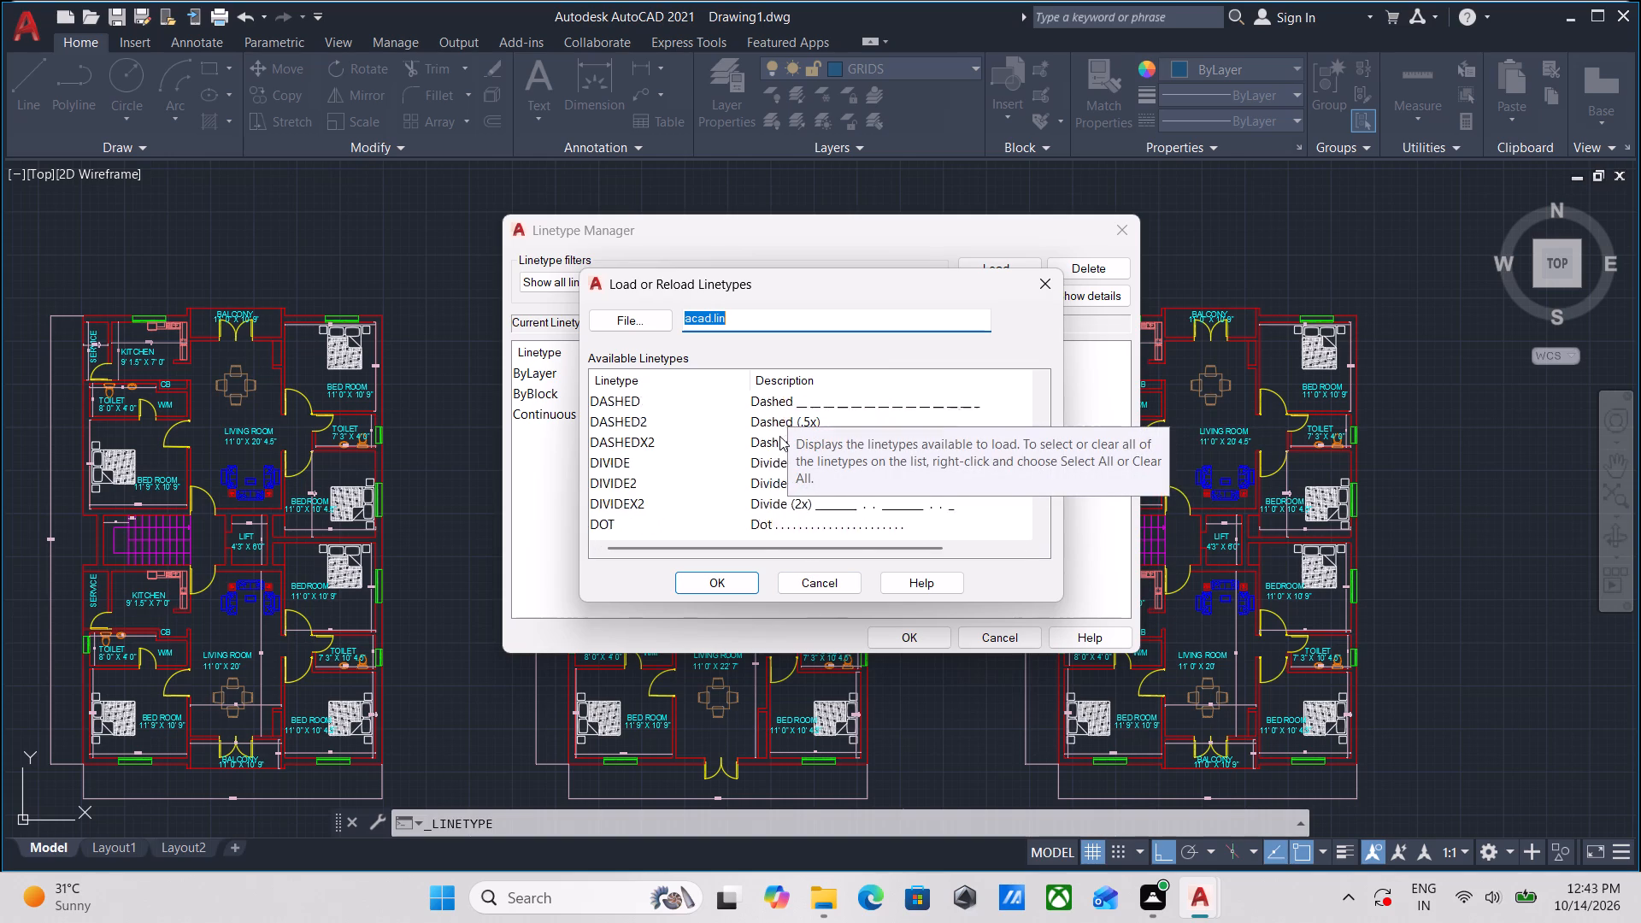
{"action": "scroll", "coordinate": [779, 436], "scroll_direction": "down", "scroll_amount": 4}
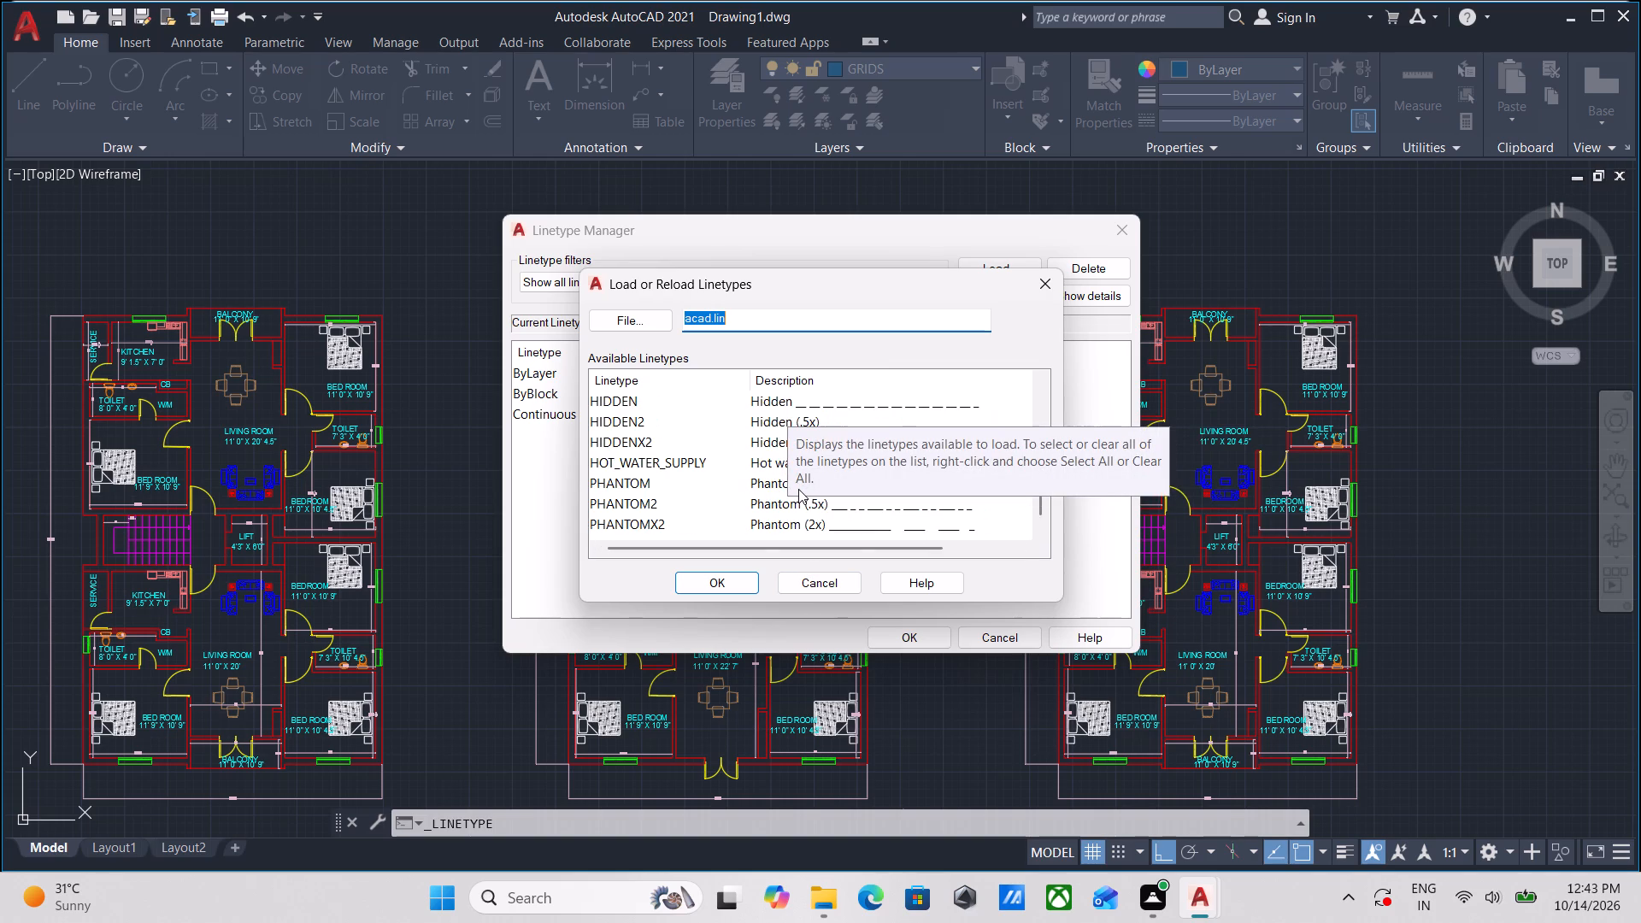
{"action": "scroll", "coordinate": [790, 493], "scroll_direction": "down", "scroll_amount": 2}
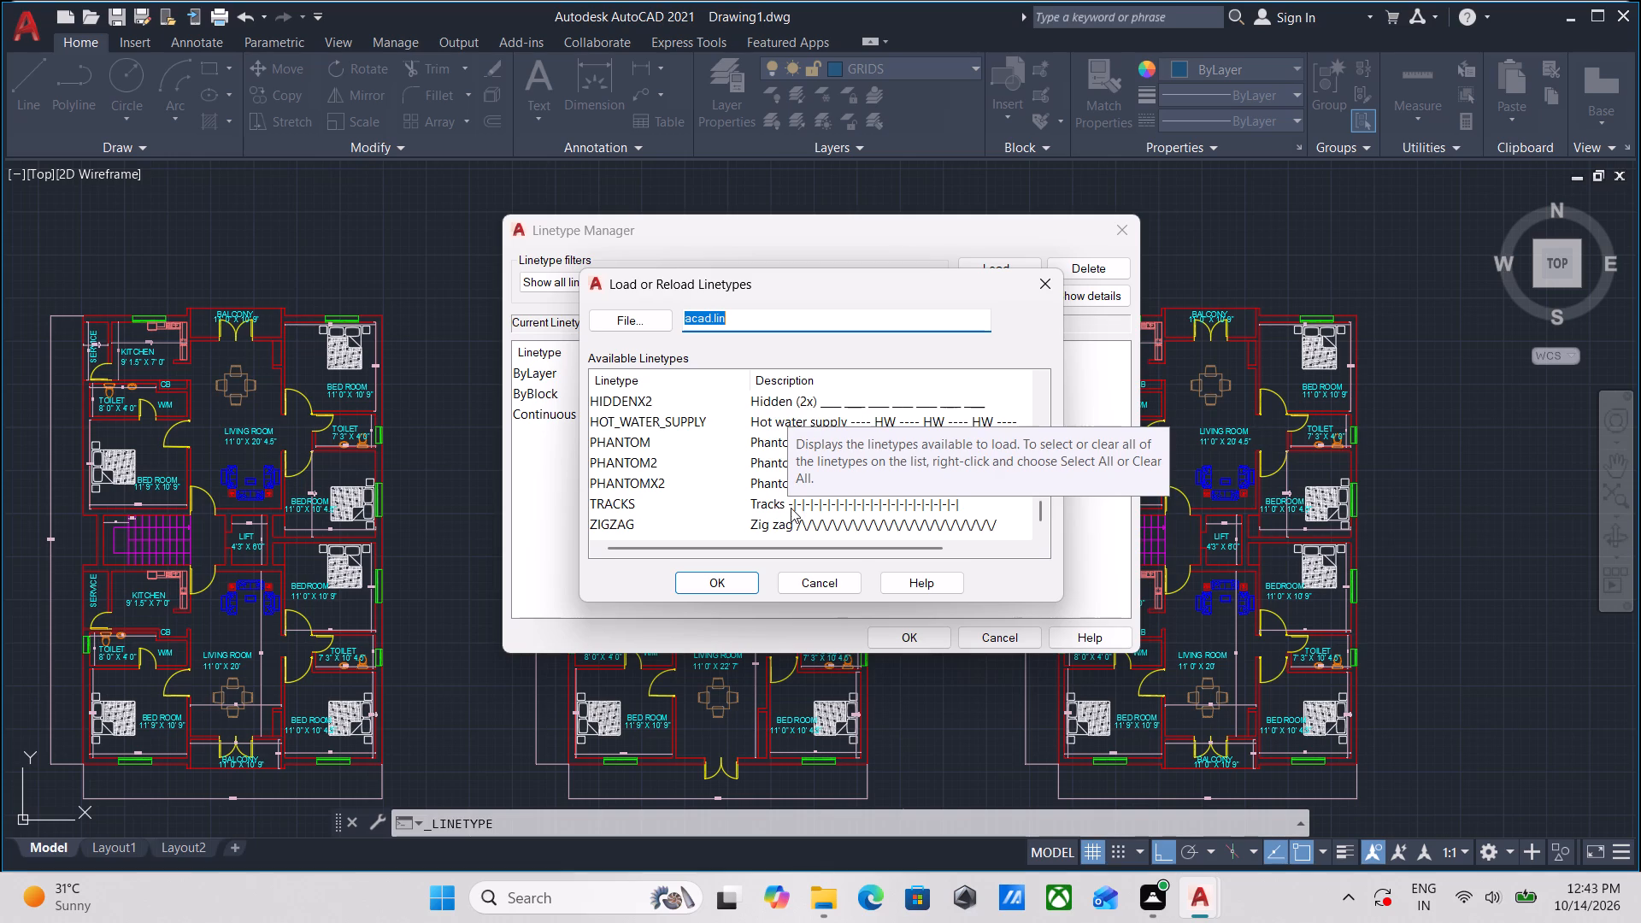
{"action": "scroll", "coordinate": [792, 511], "scroll_direction": "down", "scroll_amount": 2}
{"action": "scroll", "coordinate": [806, 514], "scroll_direction": "up", "scroll_amount": 3}
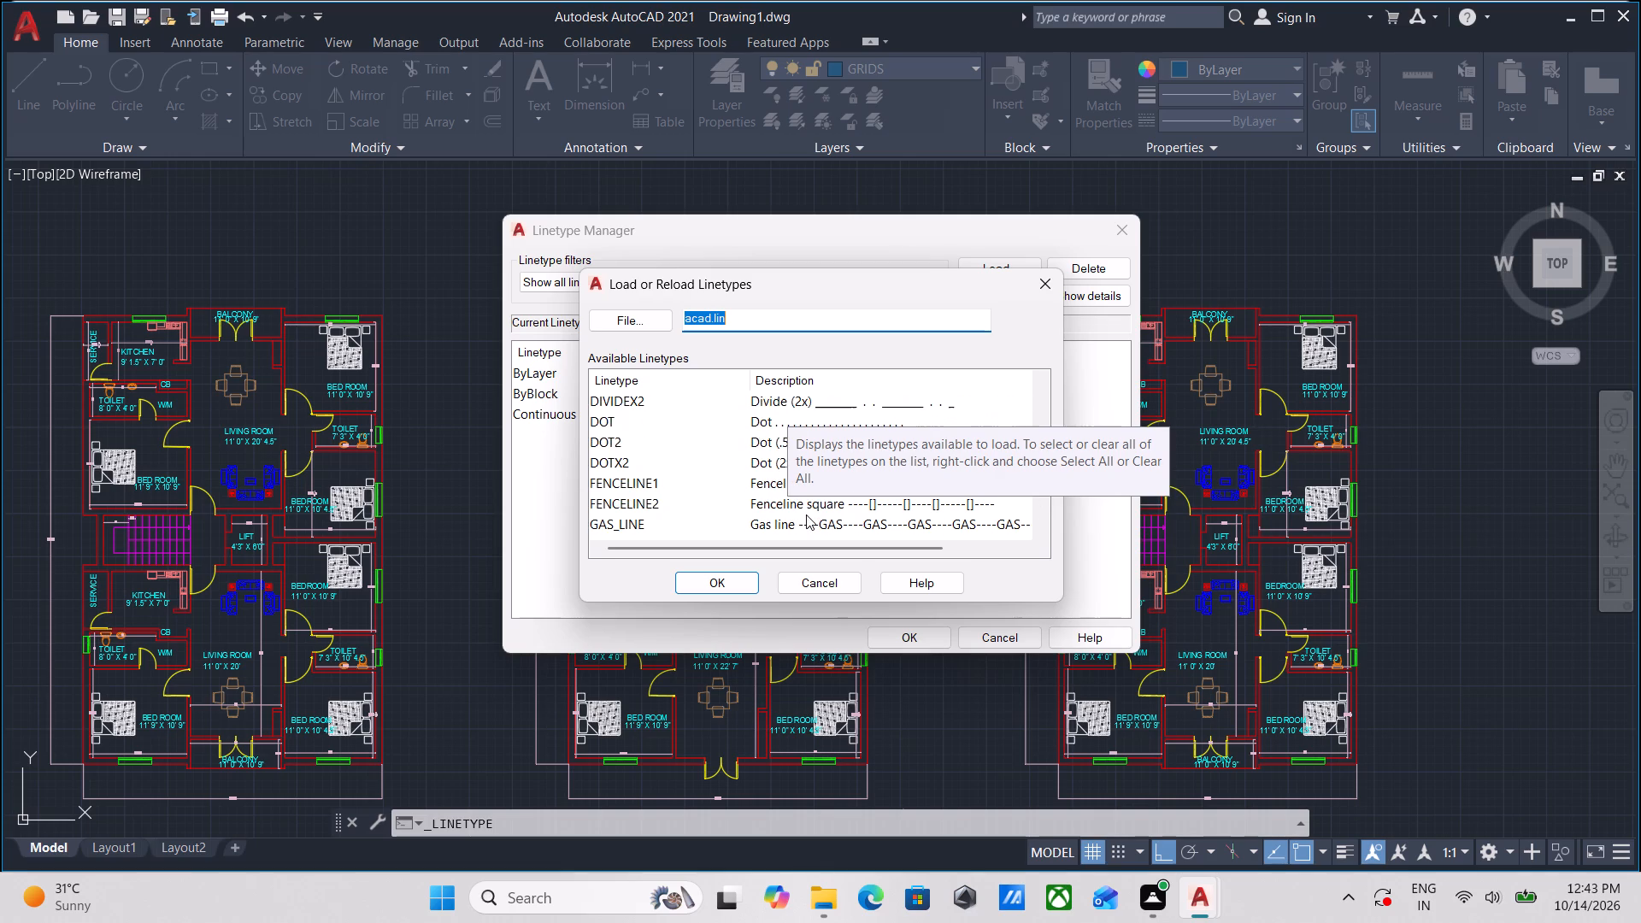
{"action": "scroll", "coordinate": [806, 514], "scroll_direction": "down", "scroll_amount": 2}
{"action": "scroll", "coordinate": [806, 514], "scroll_direction": "up", "scroll_amount": 3}
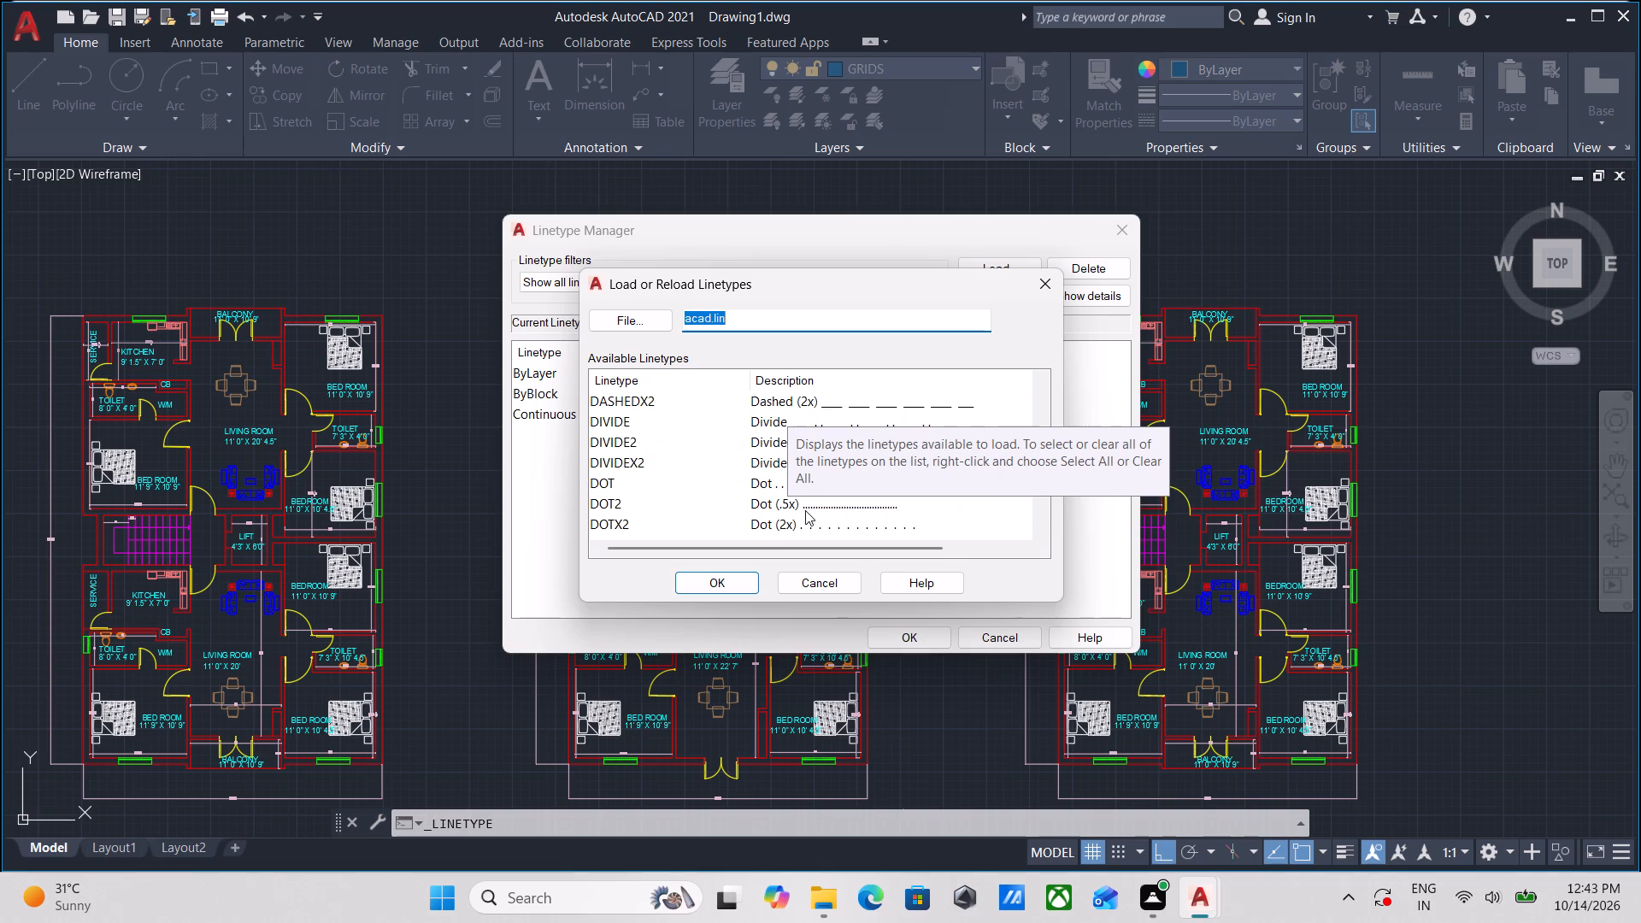
{"action": "scroll", "coordinate": [805, 504], "scroll_direction": "up", "scroll_amount": 3}
{"action": "scroll", "coordinate": [805, 497], "scroll_direction": "down", "scroll_amount": 1}
{"action": "scroll", "coordinate": [805, 497], "scroll_direction": "up", "scroll_amount": 2}
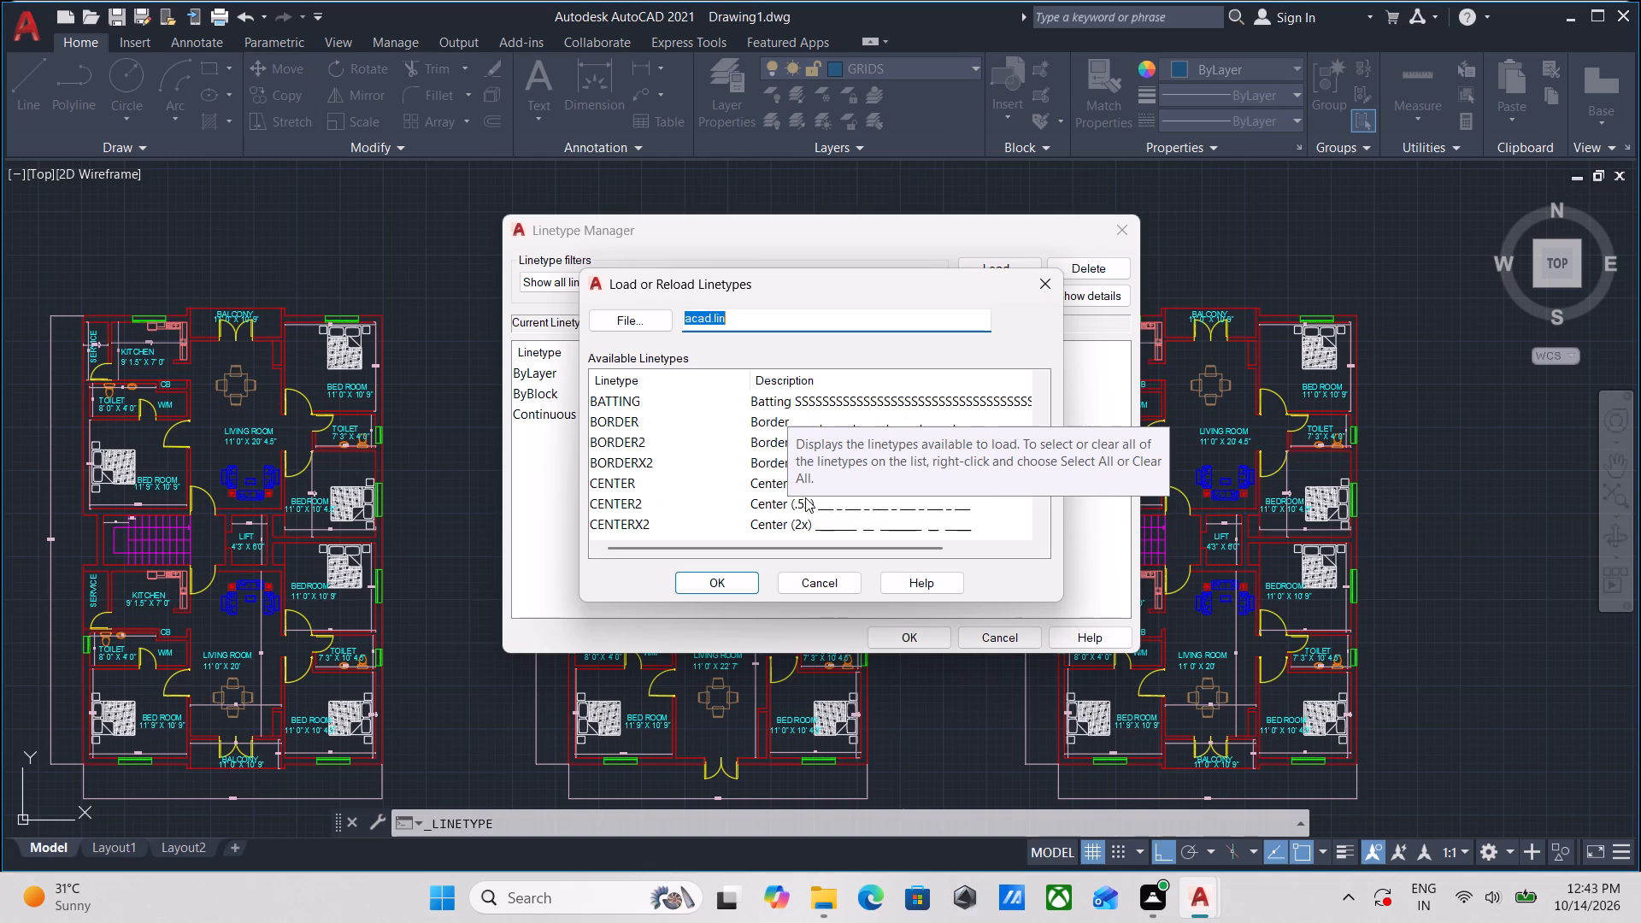
{"action": "scroll", "coordinate": [805, 497], "scroll_direction": "up", "scroll_amount": 3}
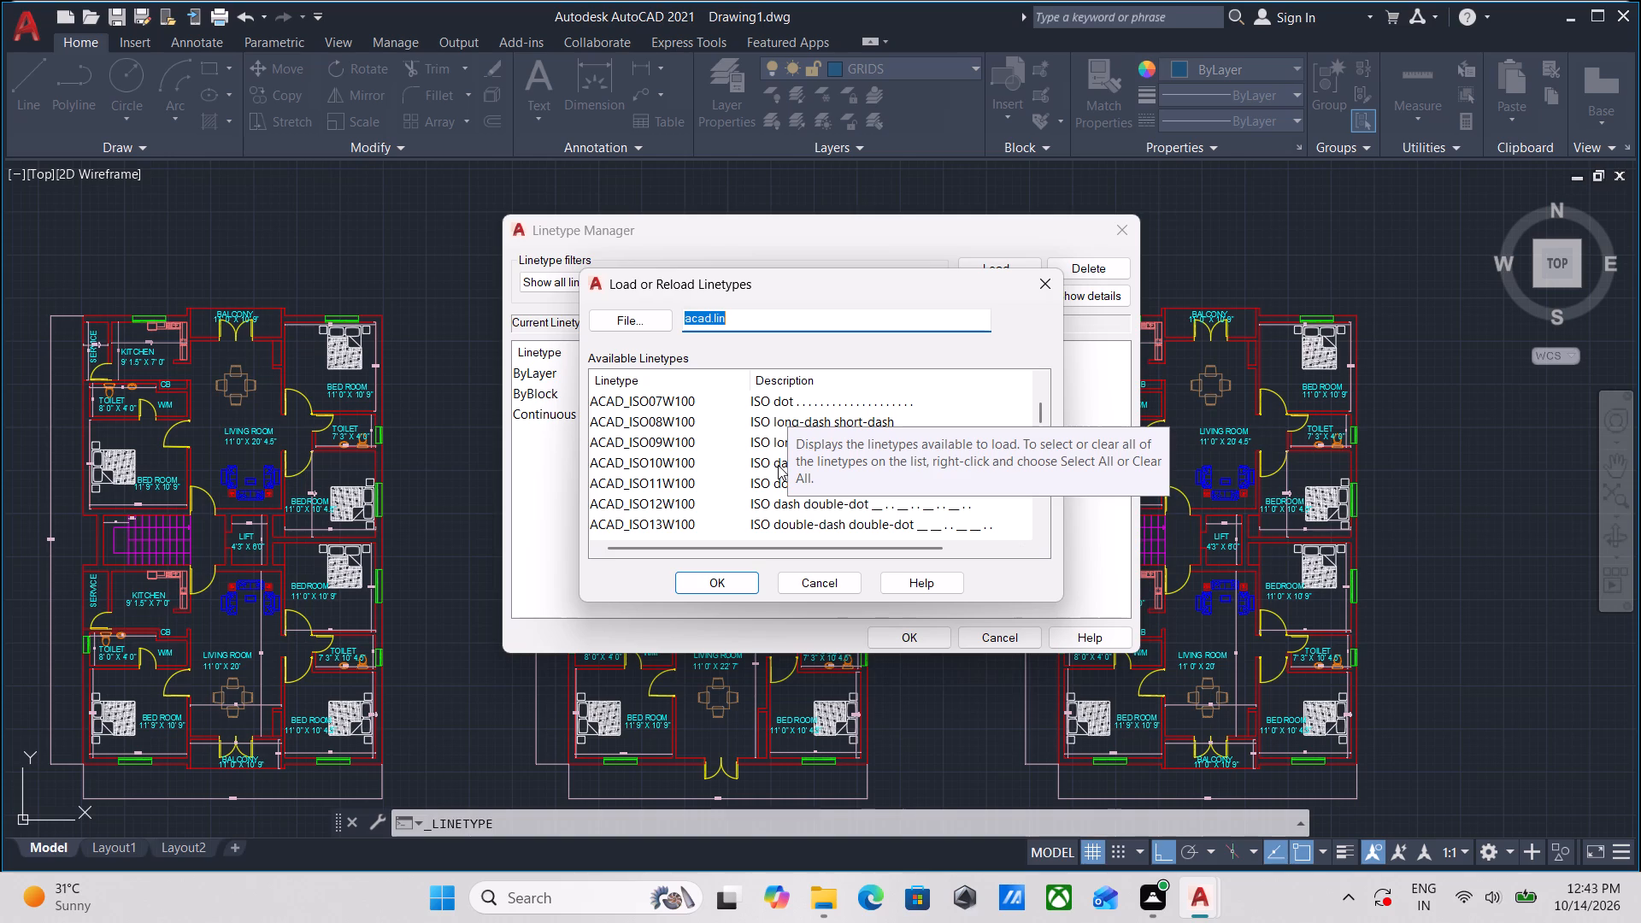
{"action": "scroll", "coordinate": [816, 496], "scroll_direction": "down", "scroll_amount": 2}
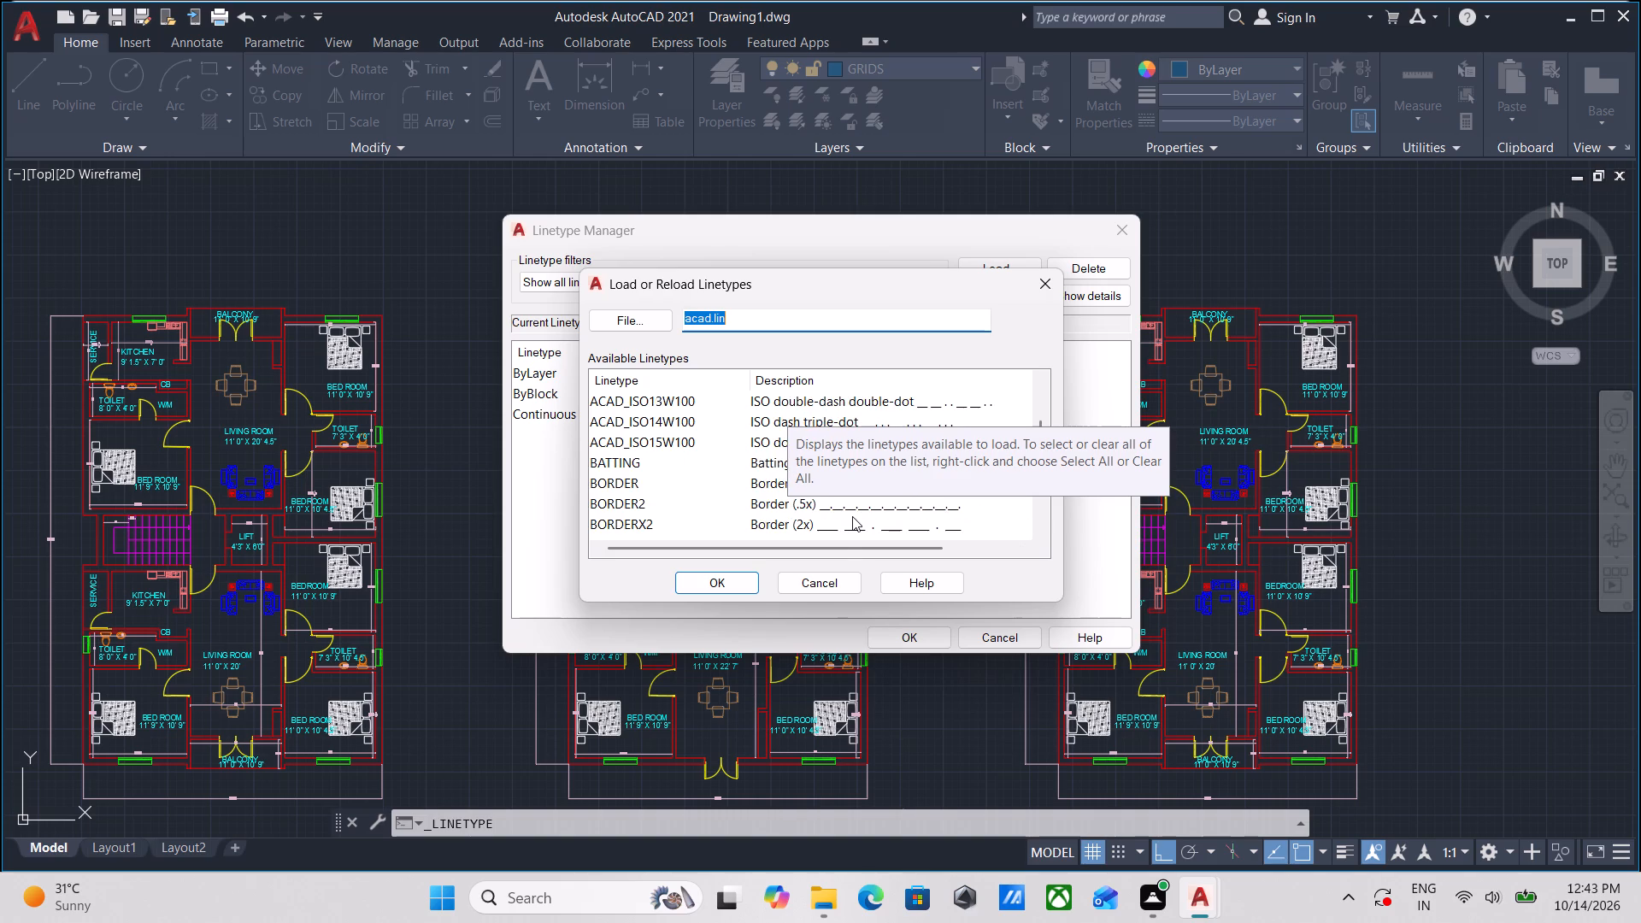
{"action": "scroll", "coordinate": [852, 516], "scroll_direction": "down", "scroll_amount": 3}
{"action": "scroll", "coordinate": [852, 516], "scroll_direction": "up", "scroll_amount": 5}
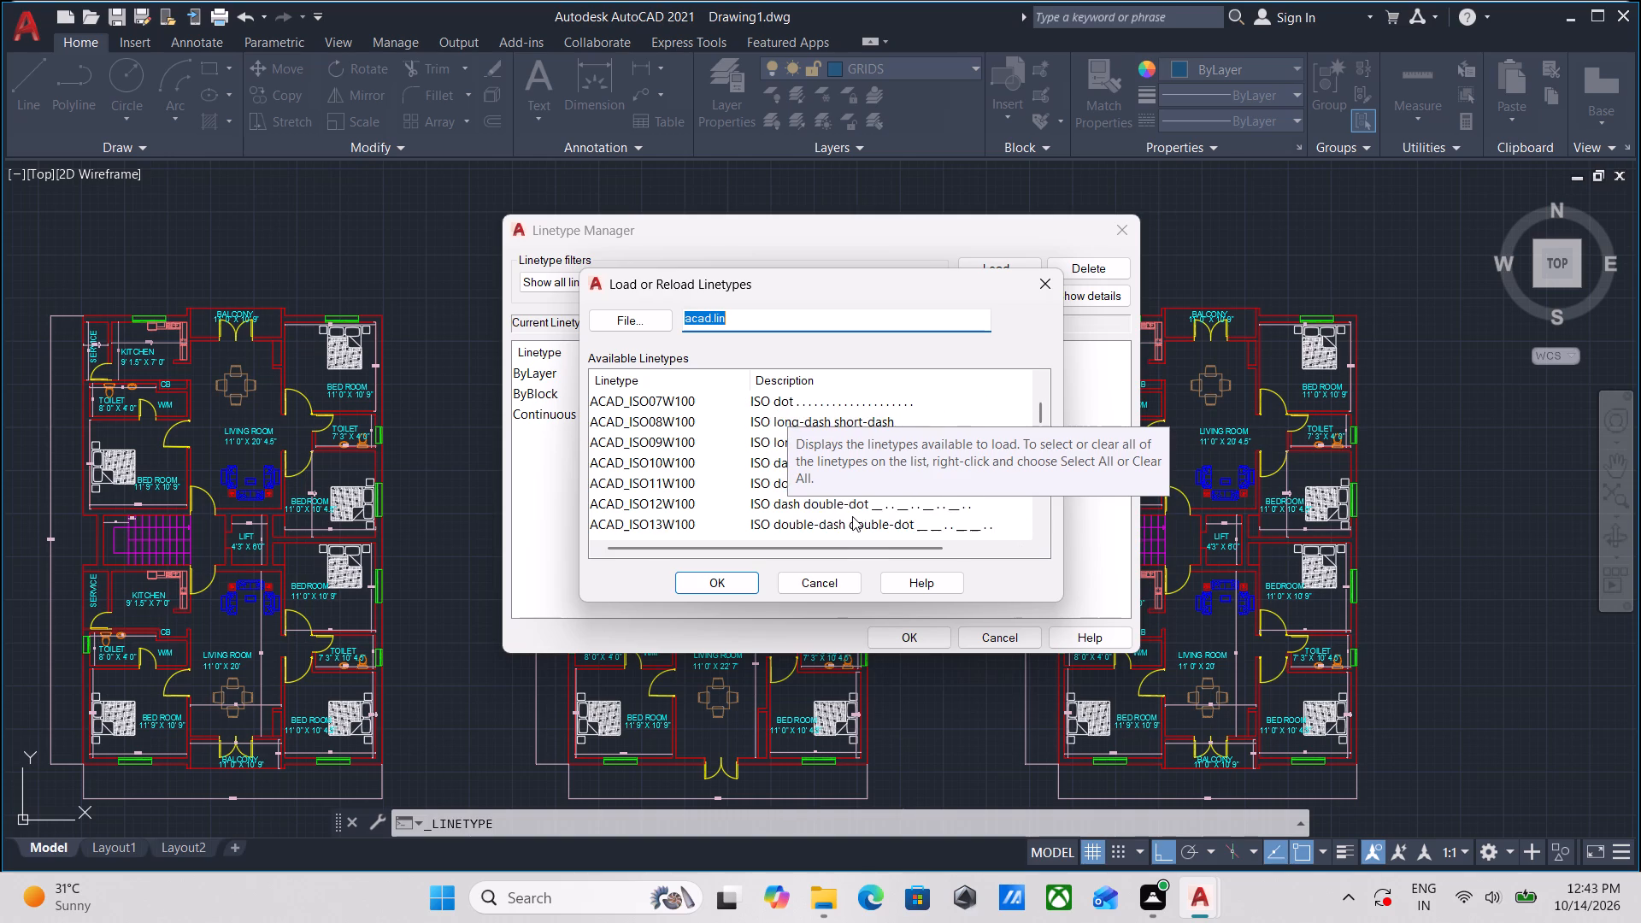
{"action": "scroll", "coordinate": [852, 516], "scroll_direction": "up", "scroll_amount": 8}
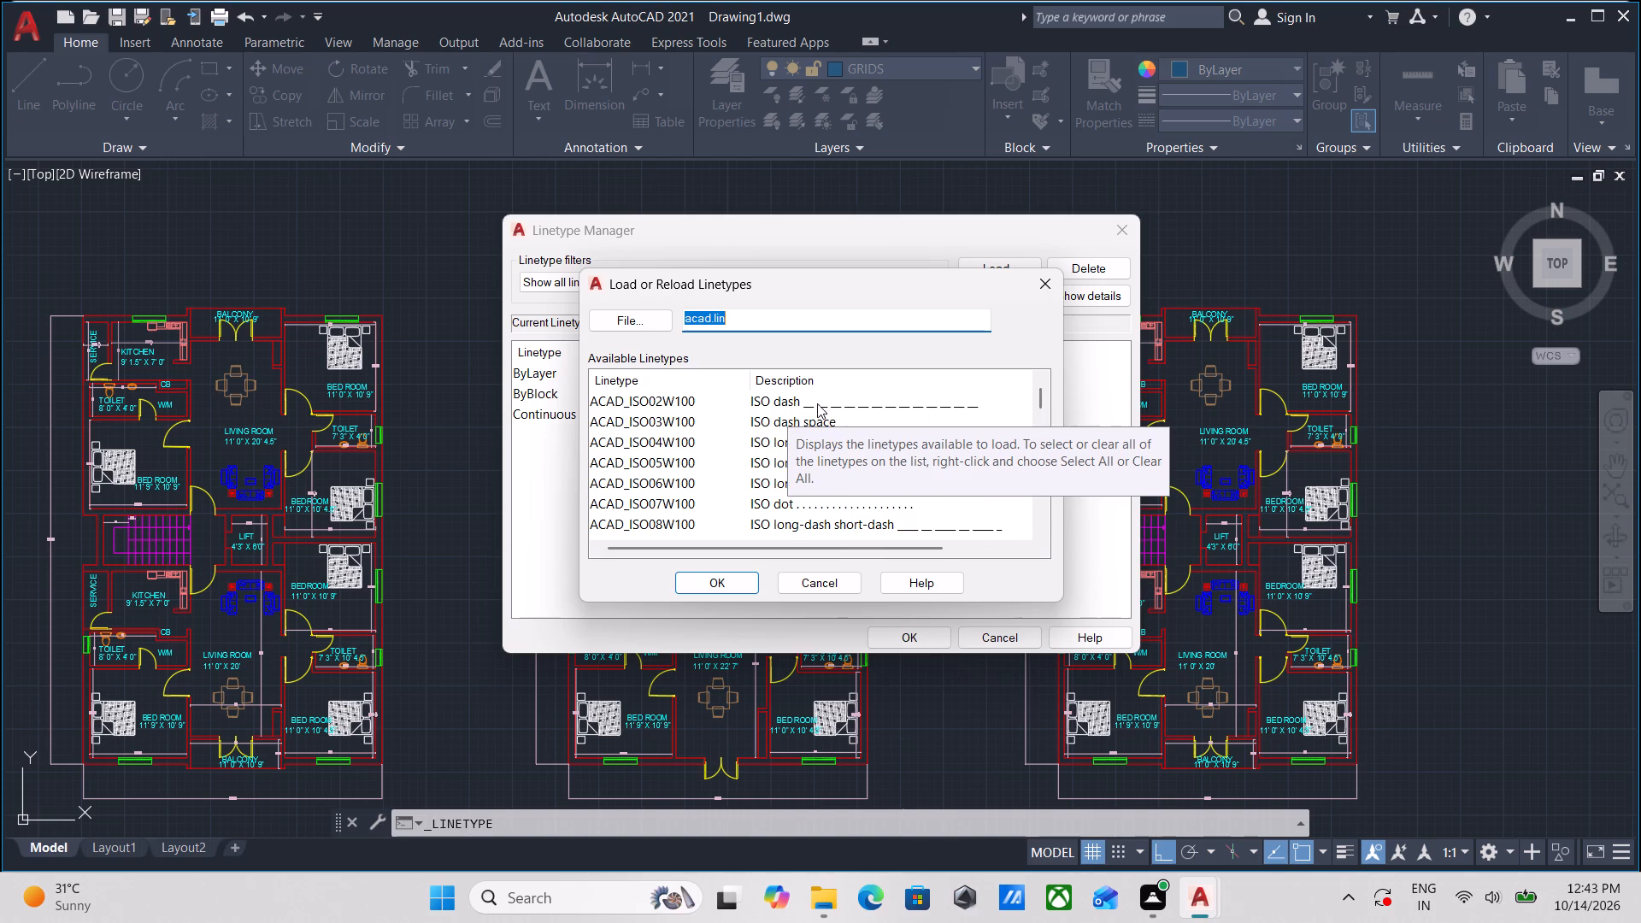
{"action": "scroll", "coordinate": [794, 409], "scroll_direction": "up", "scroll_amount": 2}
{"action": "left_click", "coordinate": [772, 403]}
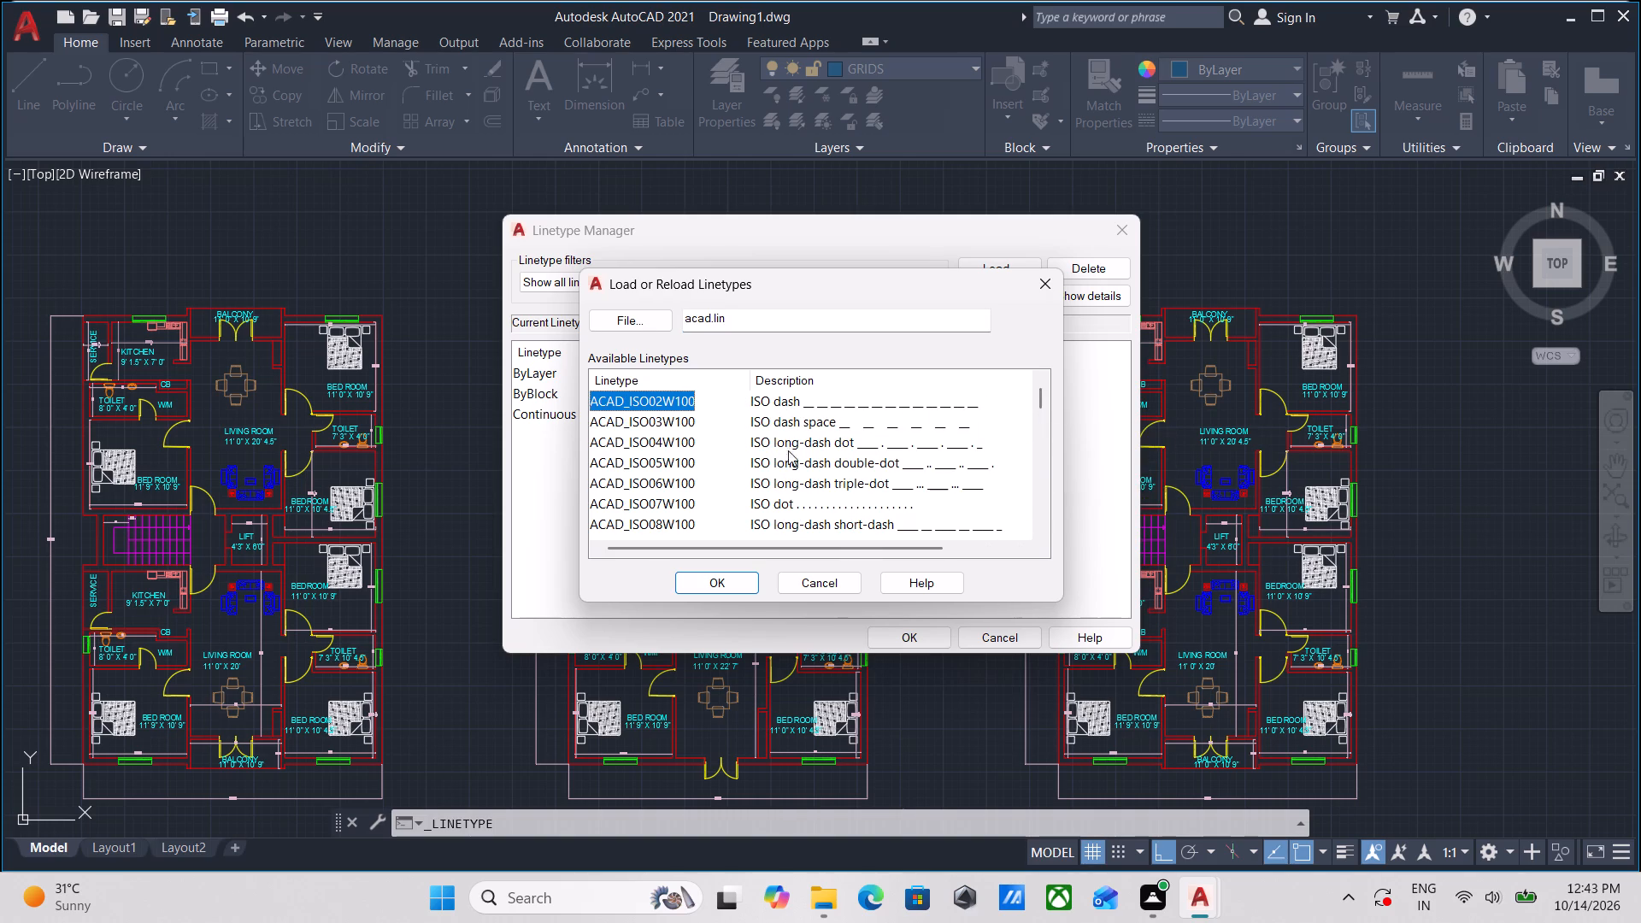
{"action": "left_click", "coordinate": [701, 585]}
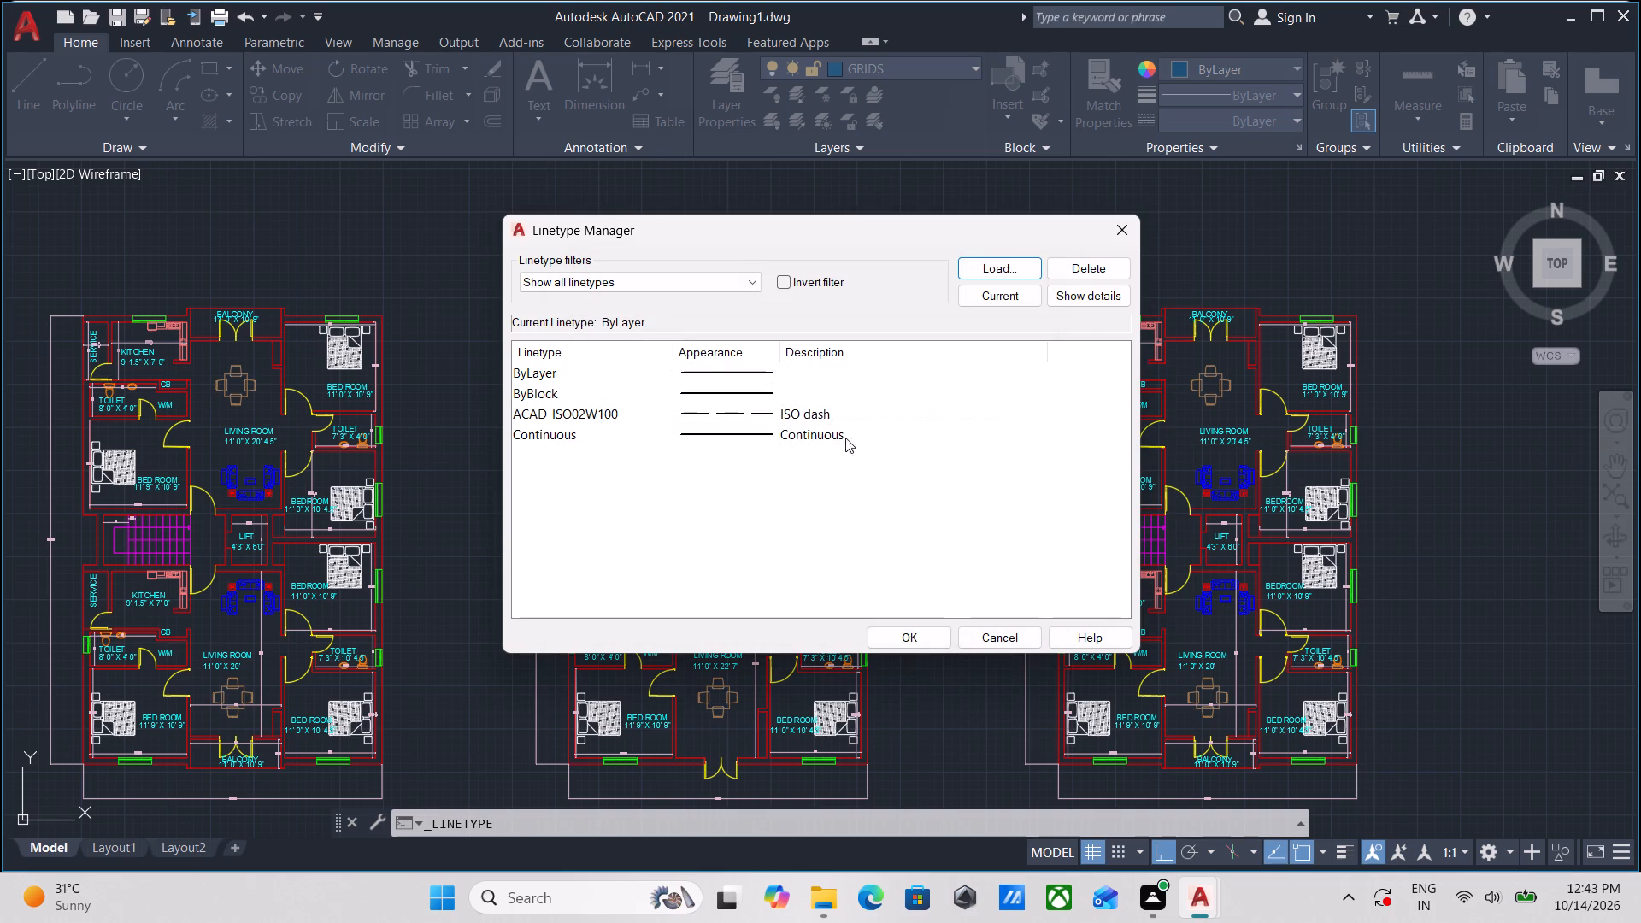
{"action": "left_click", "coordinate": [872, 417]}
{"action": "left_click", "coordinate": [888, 637]}
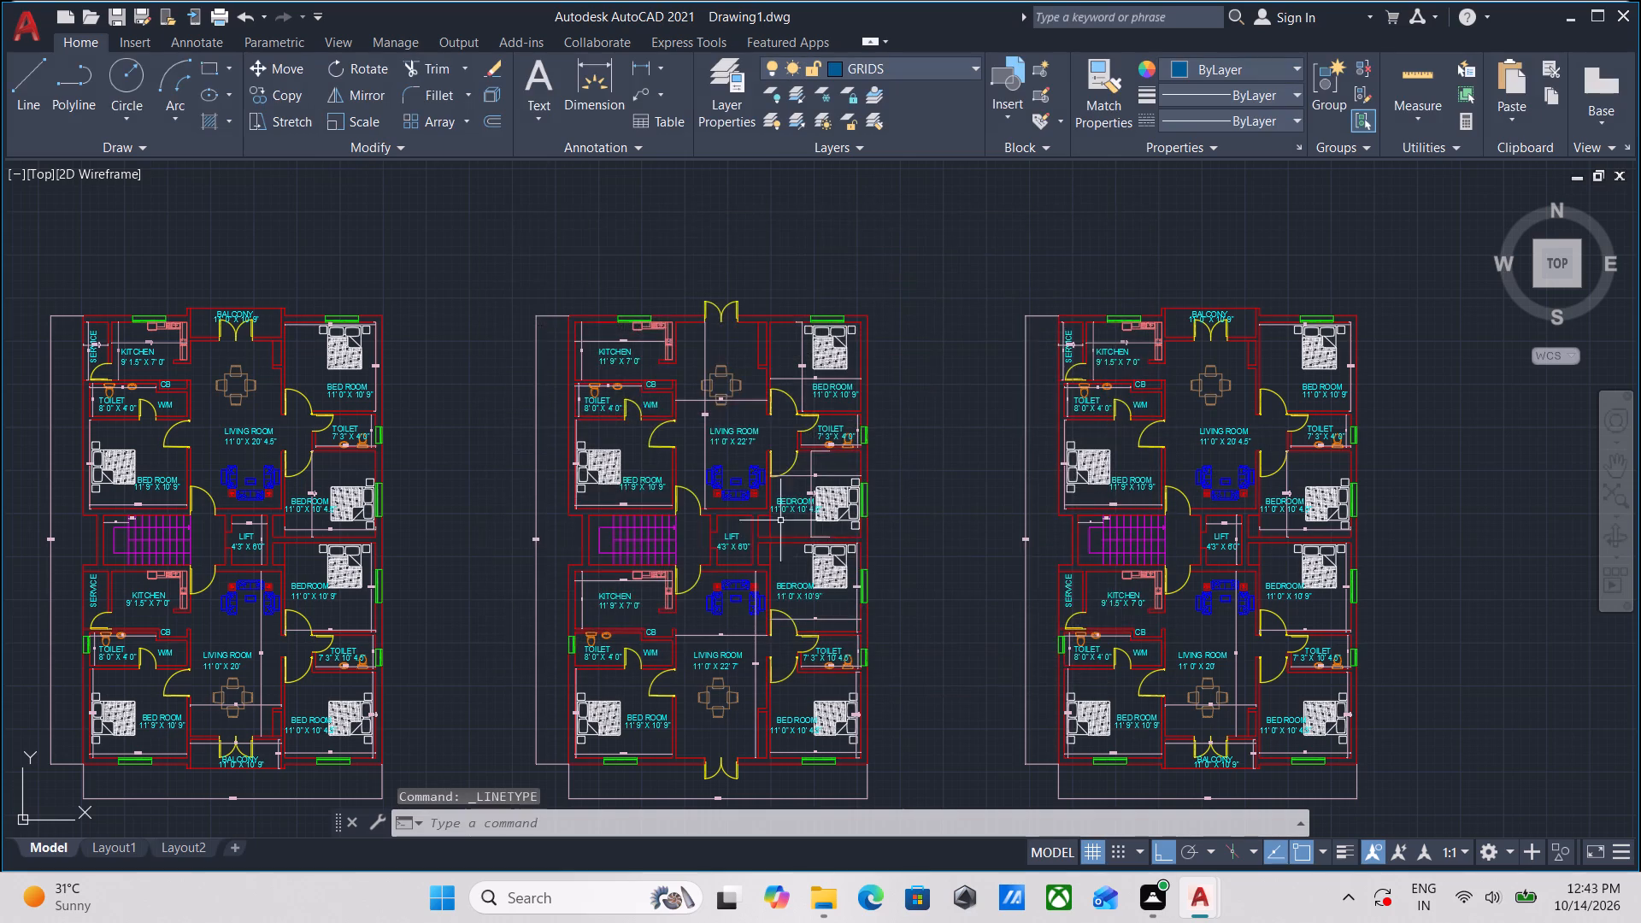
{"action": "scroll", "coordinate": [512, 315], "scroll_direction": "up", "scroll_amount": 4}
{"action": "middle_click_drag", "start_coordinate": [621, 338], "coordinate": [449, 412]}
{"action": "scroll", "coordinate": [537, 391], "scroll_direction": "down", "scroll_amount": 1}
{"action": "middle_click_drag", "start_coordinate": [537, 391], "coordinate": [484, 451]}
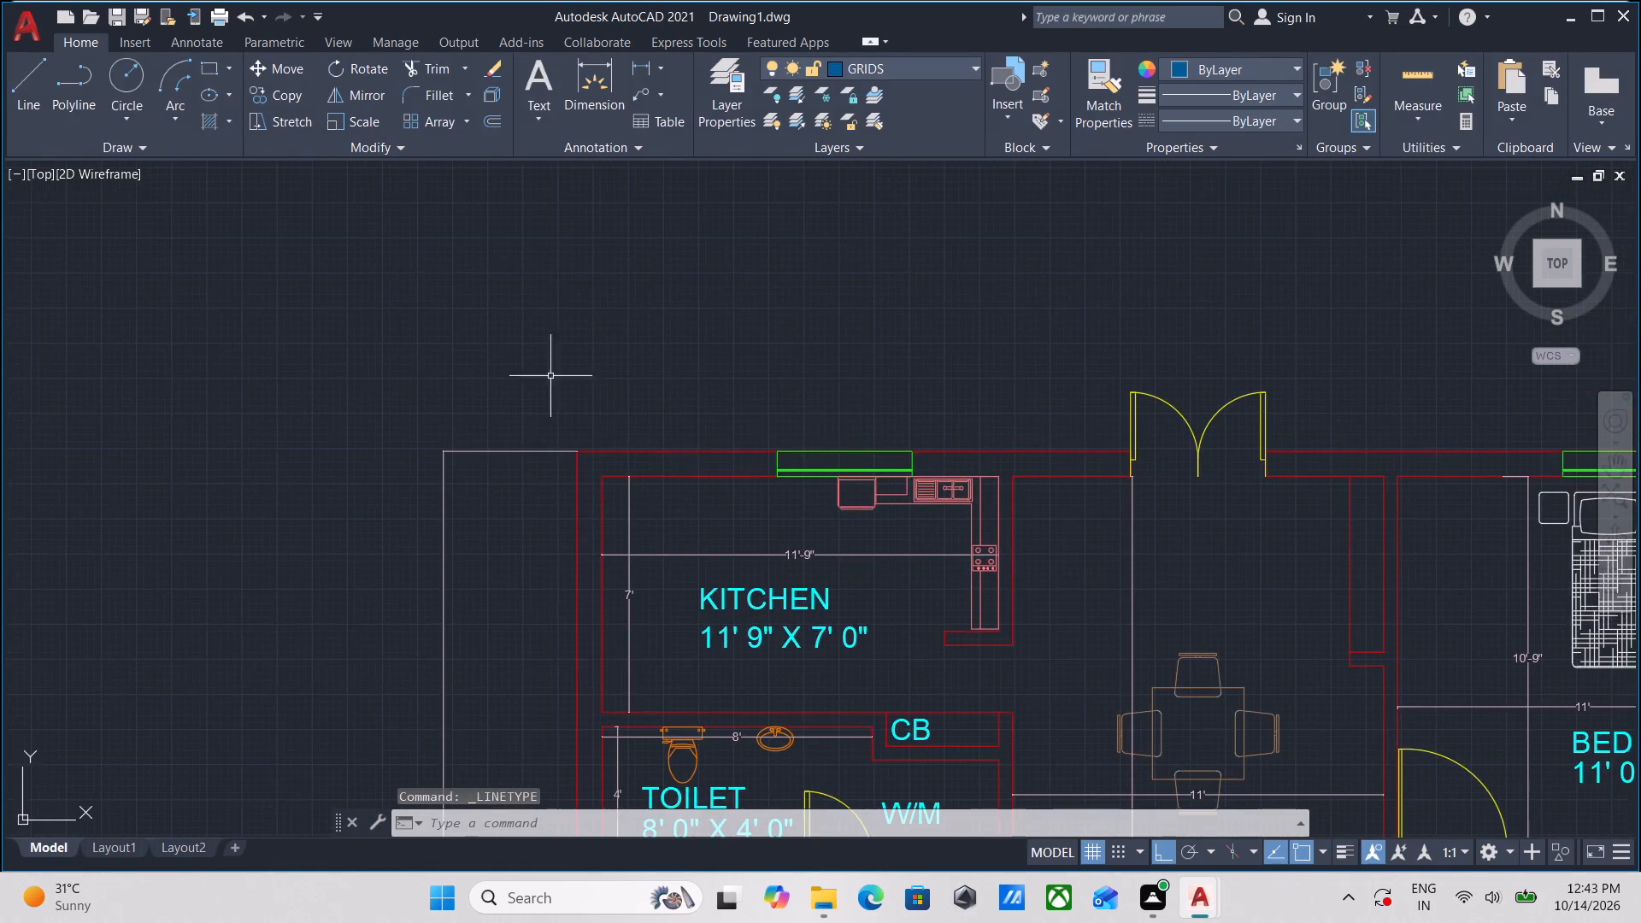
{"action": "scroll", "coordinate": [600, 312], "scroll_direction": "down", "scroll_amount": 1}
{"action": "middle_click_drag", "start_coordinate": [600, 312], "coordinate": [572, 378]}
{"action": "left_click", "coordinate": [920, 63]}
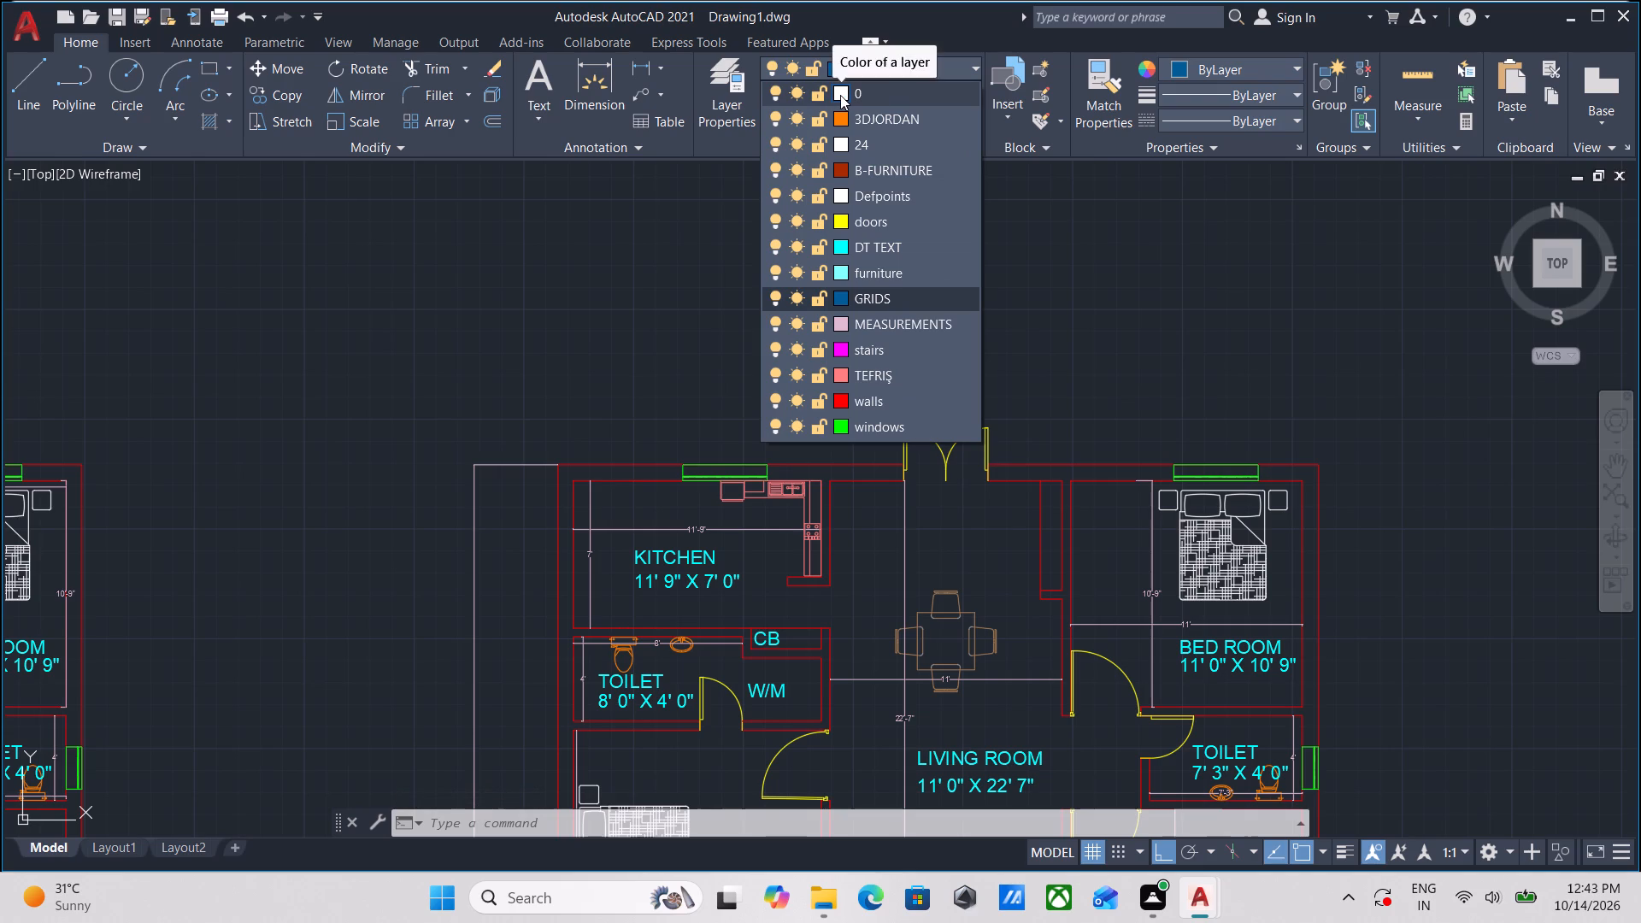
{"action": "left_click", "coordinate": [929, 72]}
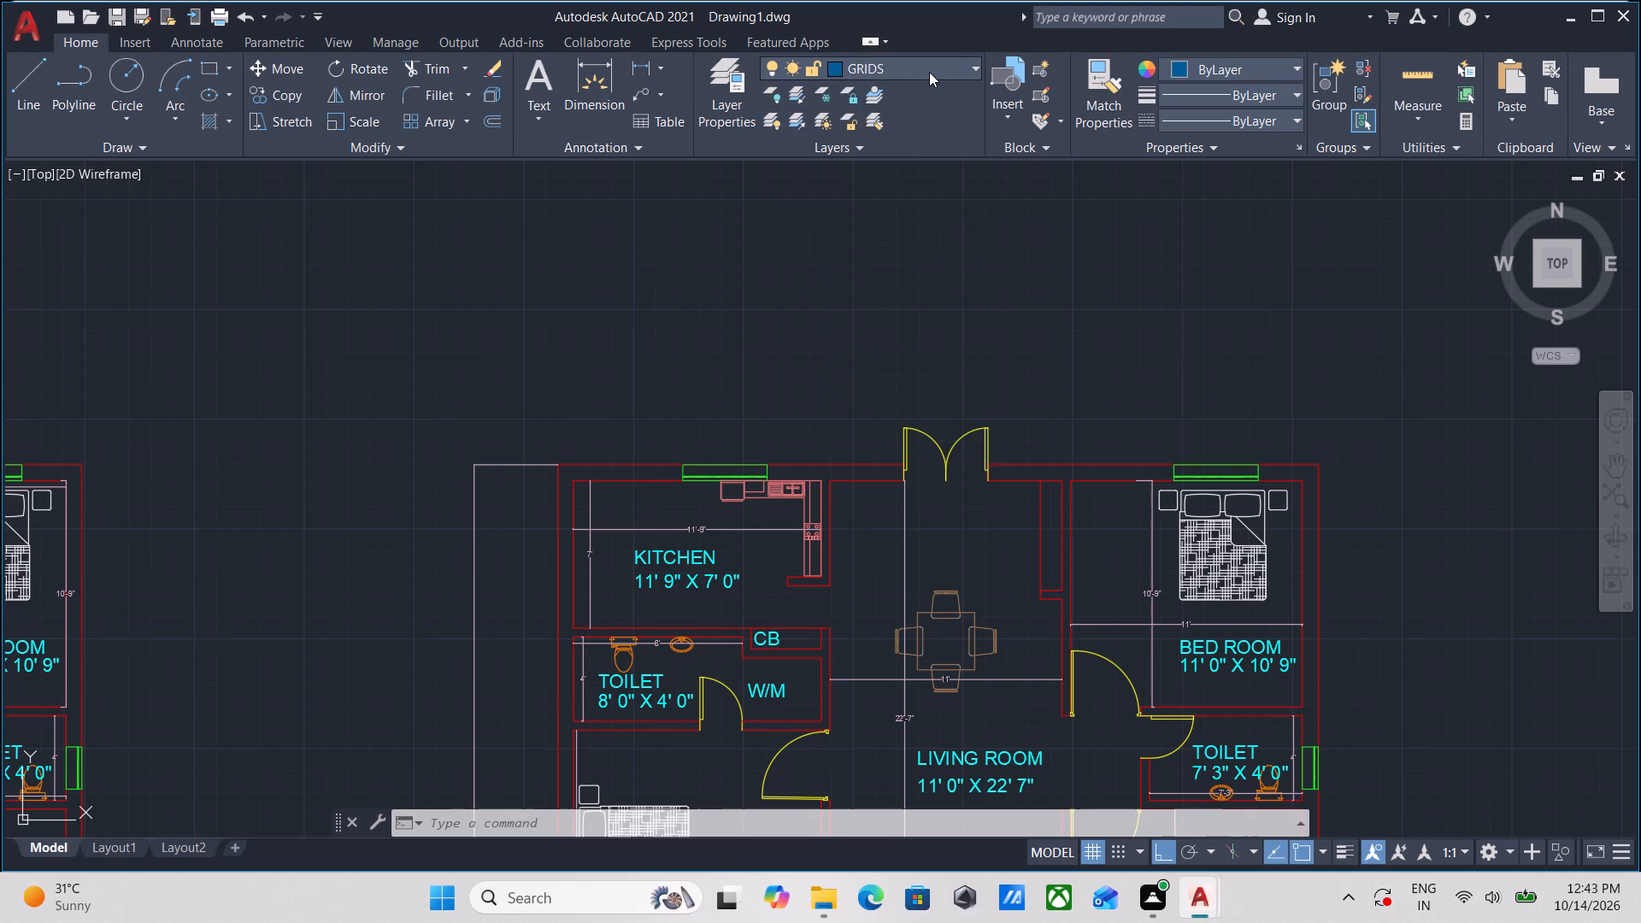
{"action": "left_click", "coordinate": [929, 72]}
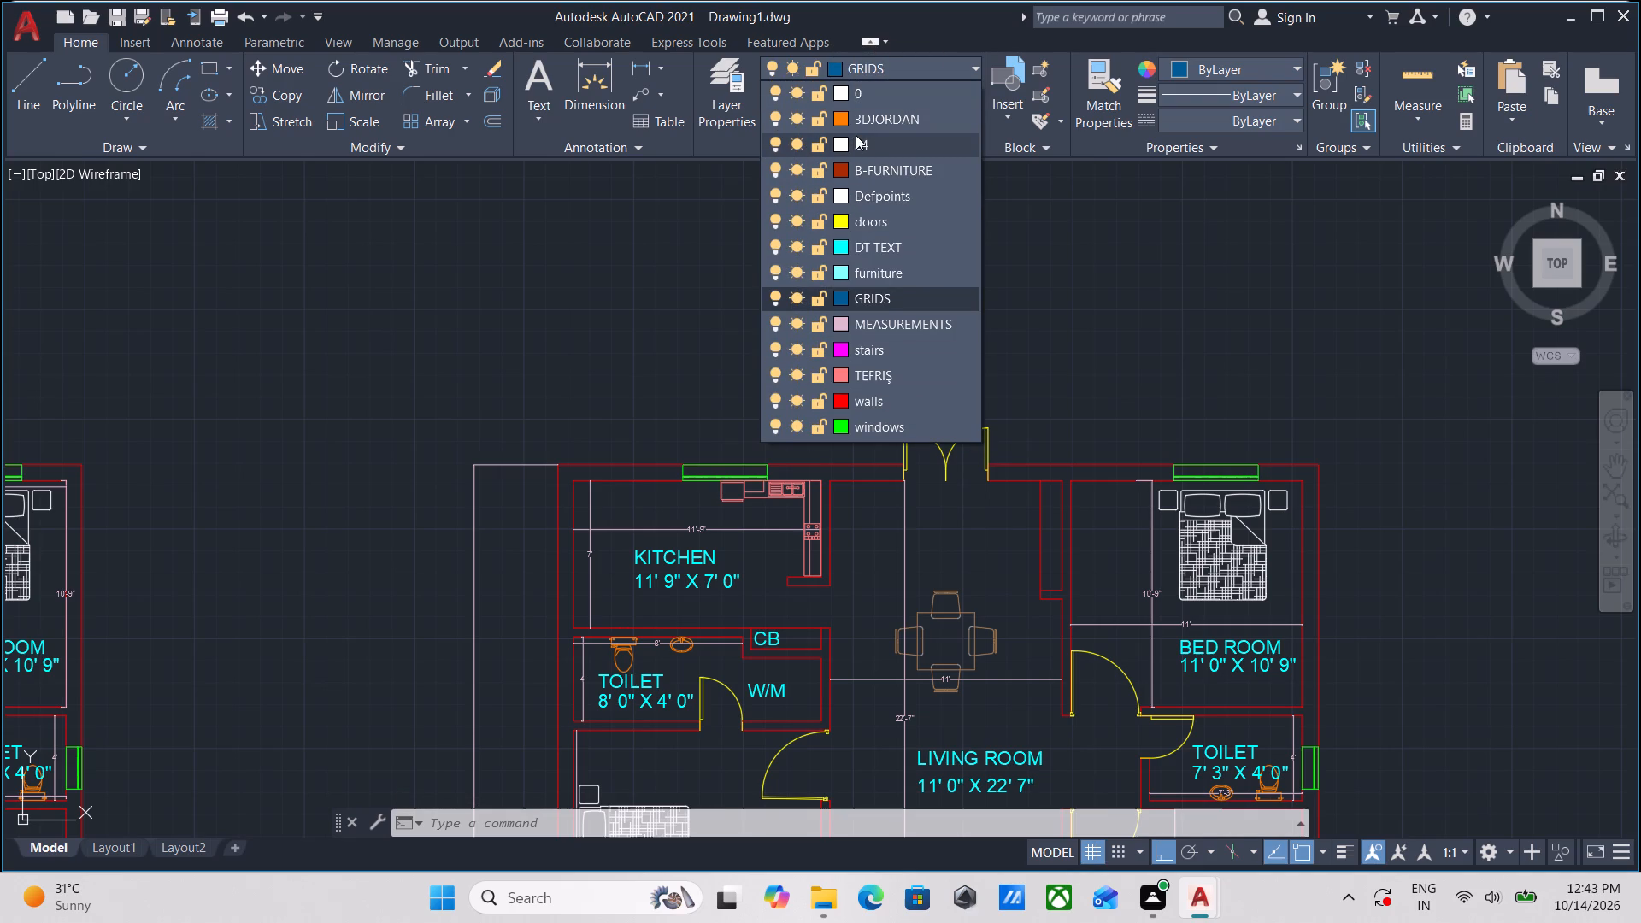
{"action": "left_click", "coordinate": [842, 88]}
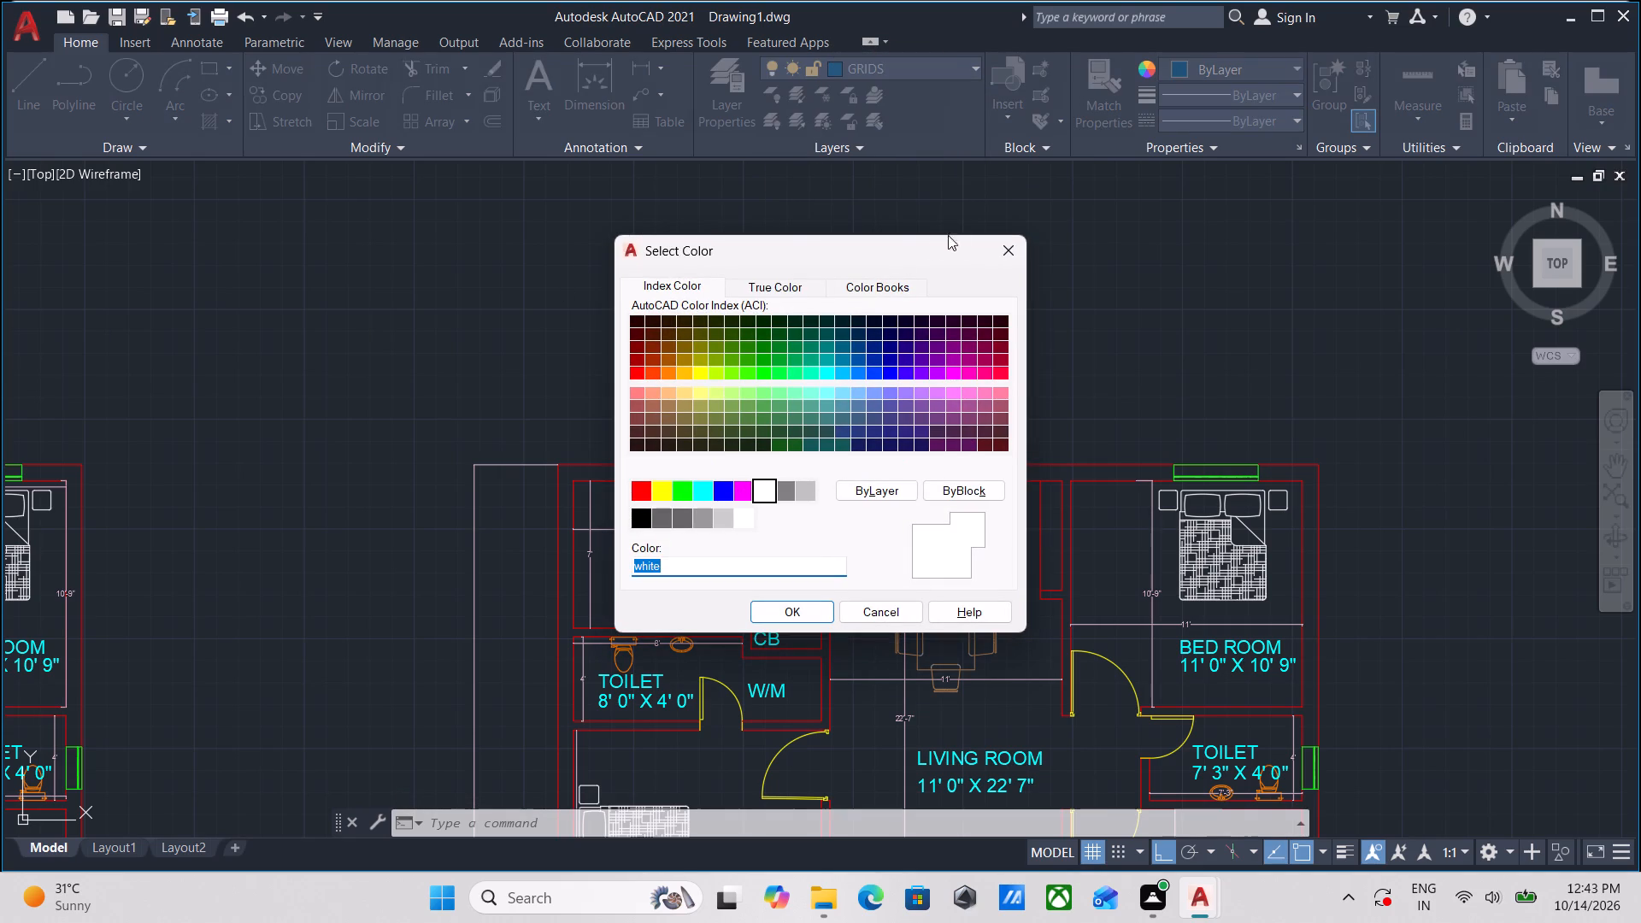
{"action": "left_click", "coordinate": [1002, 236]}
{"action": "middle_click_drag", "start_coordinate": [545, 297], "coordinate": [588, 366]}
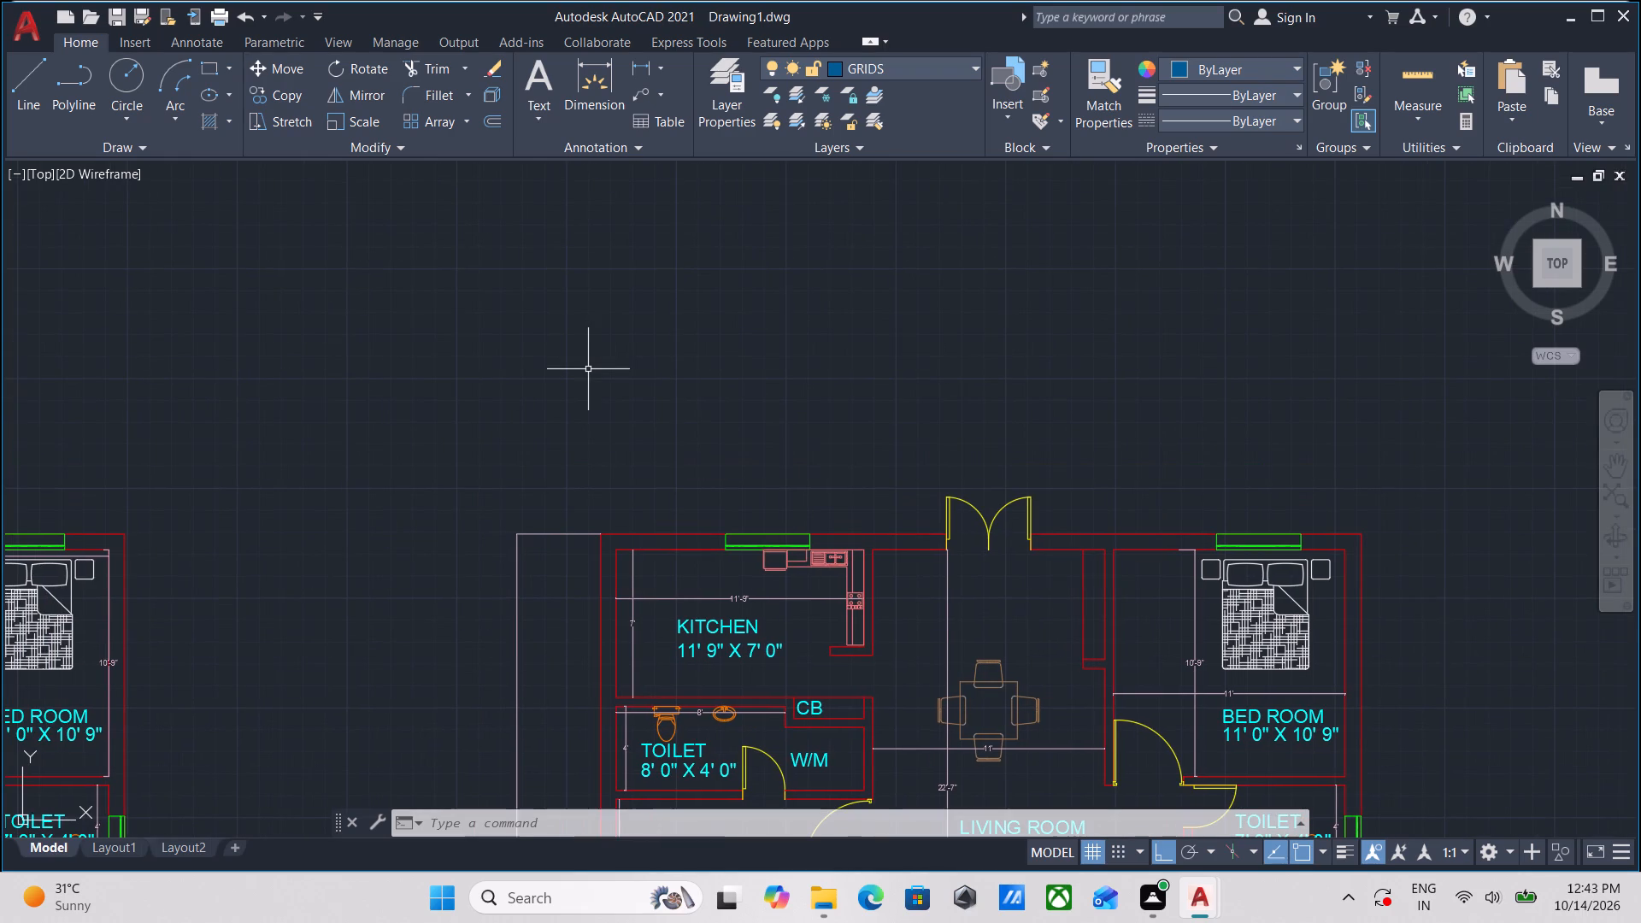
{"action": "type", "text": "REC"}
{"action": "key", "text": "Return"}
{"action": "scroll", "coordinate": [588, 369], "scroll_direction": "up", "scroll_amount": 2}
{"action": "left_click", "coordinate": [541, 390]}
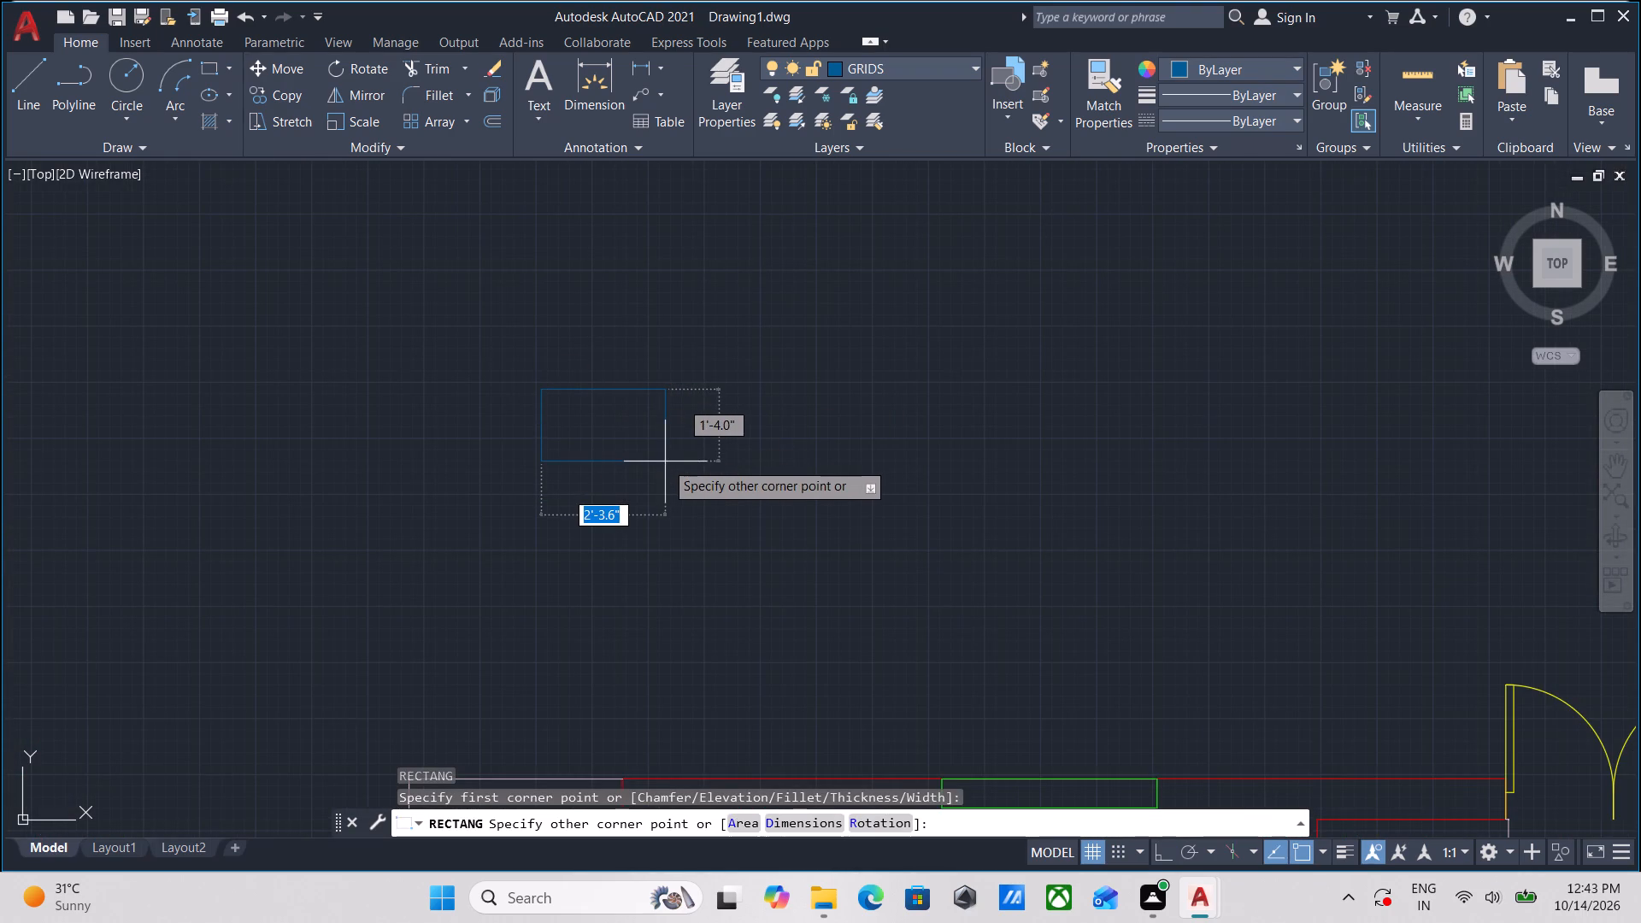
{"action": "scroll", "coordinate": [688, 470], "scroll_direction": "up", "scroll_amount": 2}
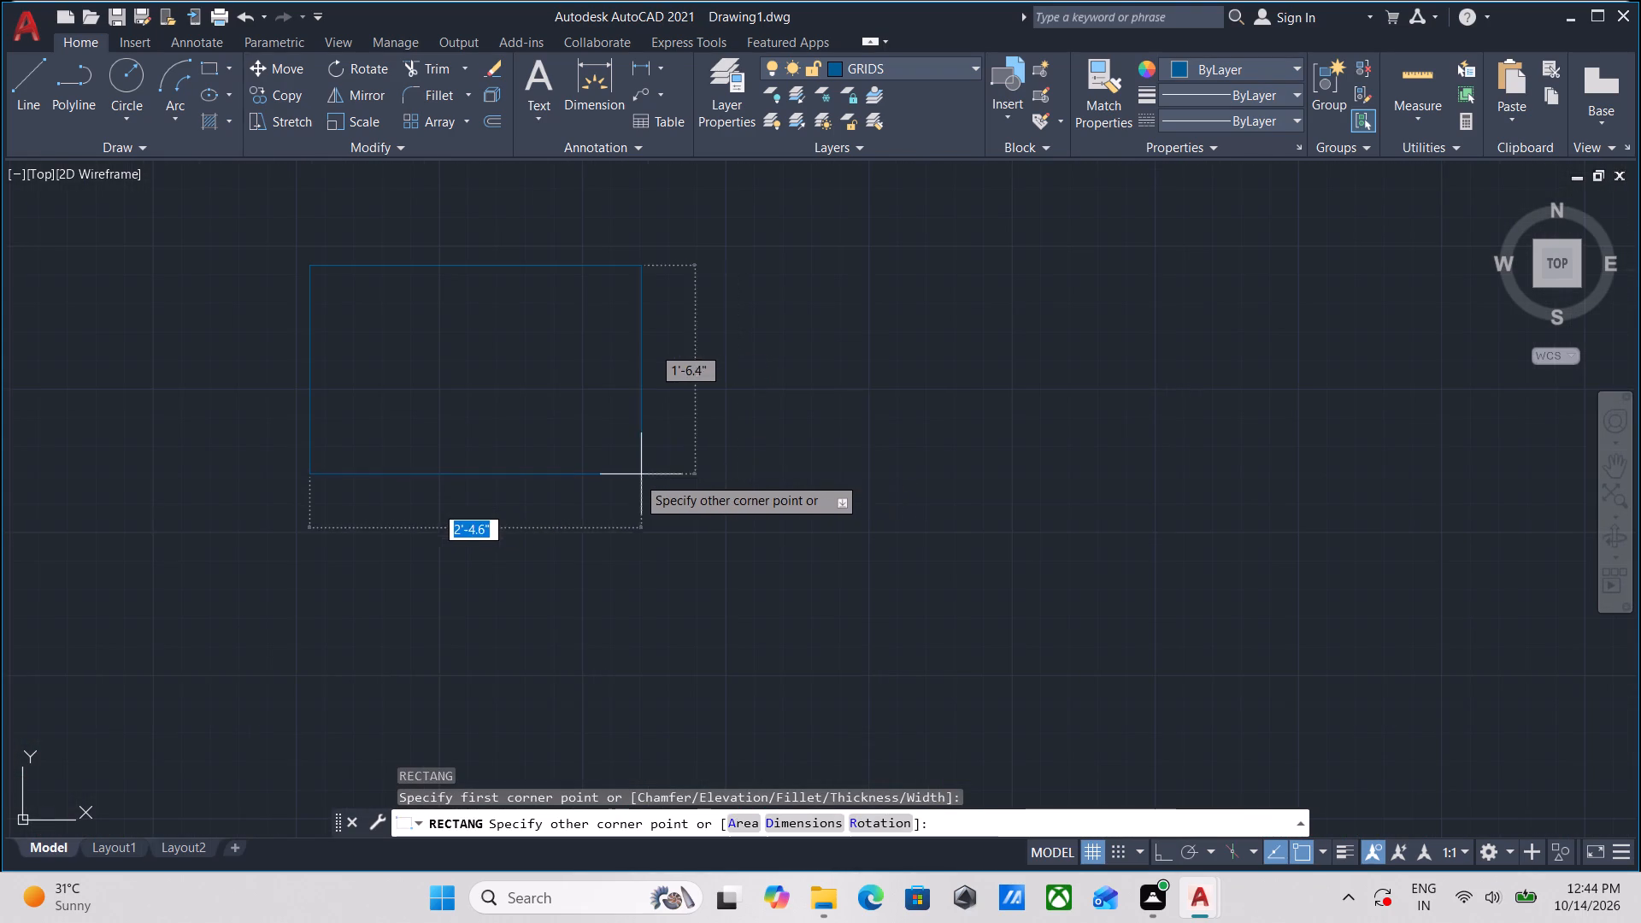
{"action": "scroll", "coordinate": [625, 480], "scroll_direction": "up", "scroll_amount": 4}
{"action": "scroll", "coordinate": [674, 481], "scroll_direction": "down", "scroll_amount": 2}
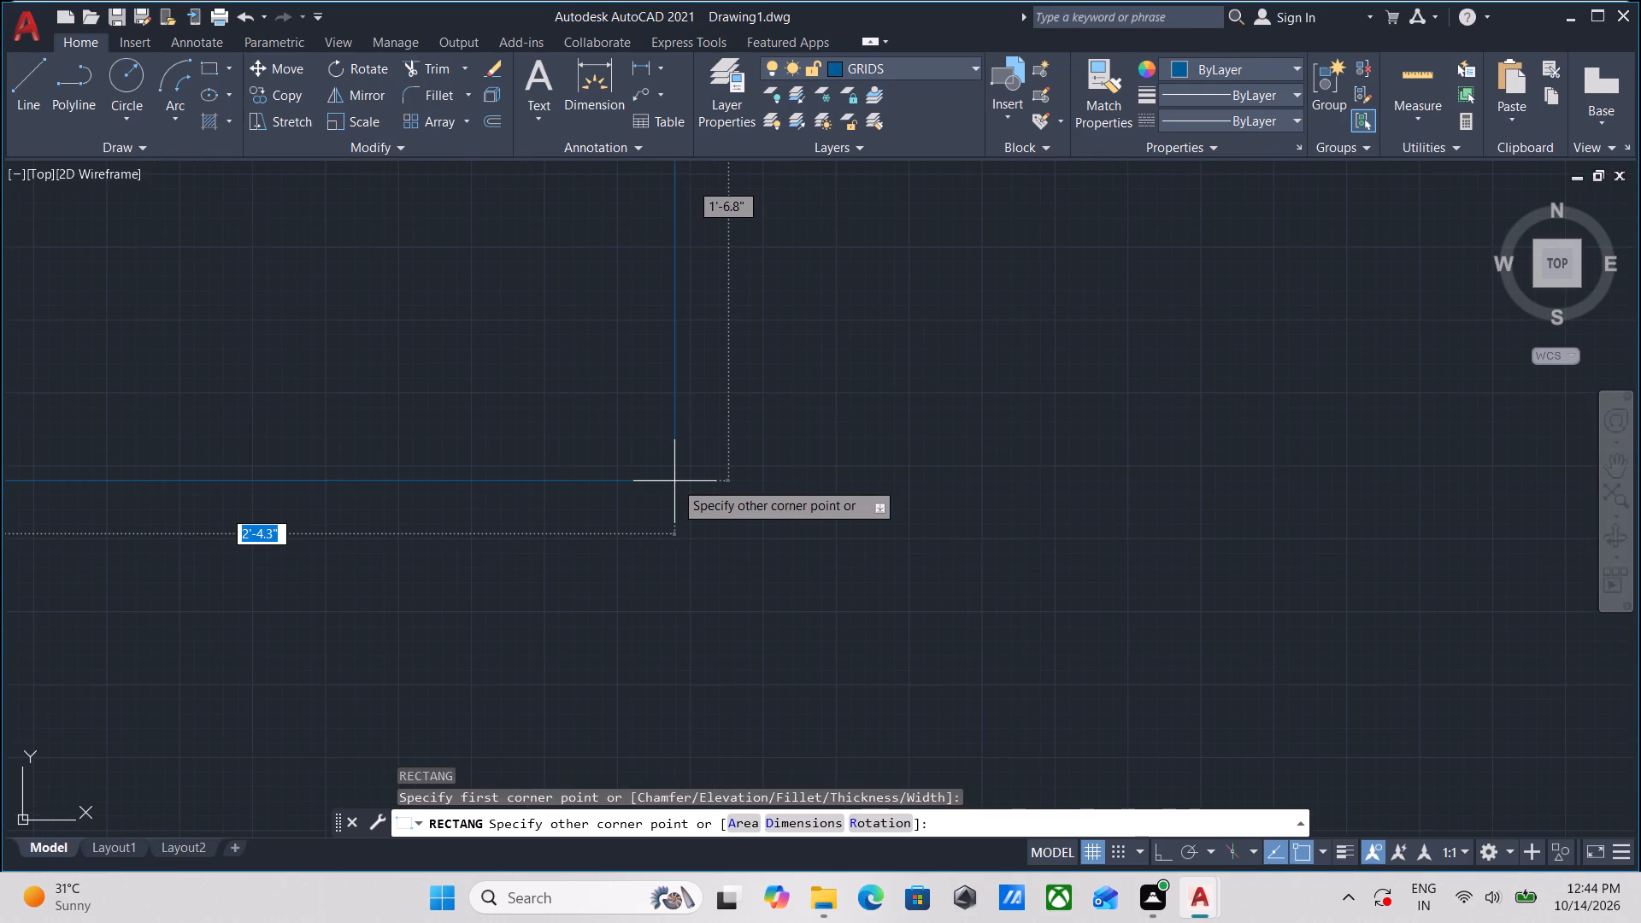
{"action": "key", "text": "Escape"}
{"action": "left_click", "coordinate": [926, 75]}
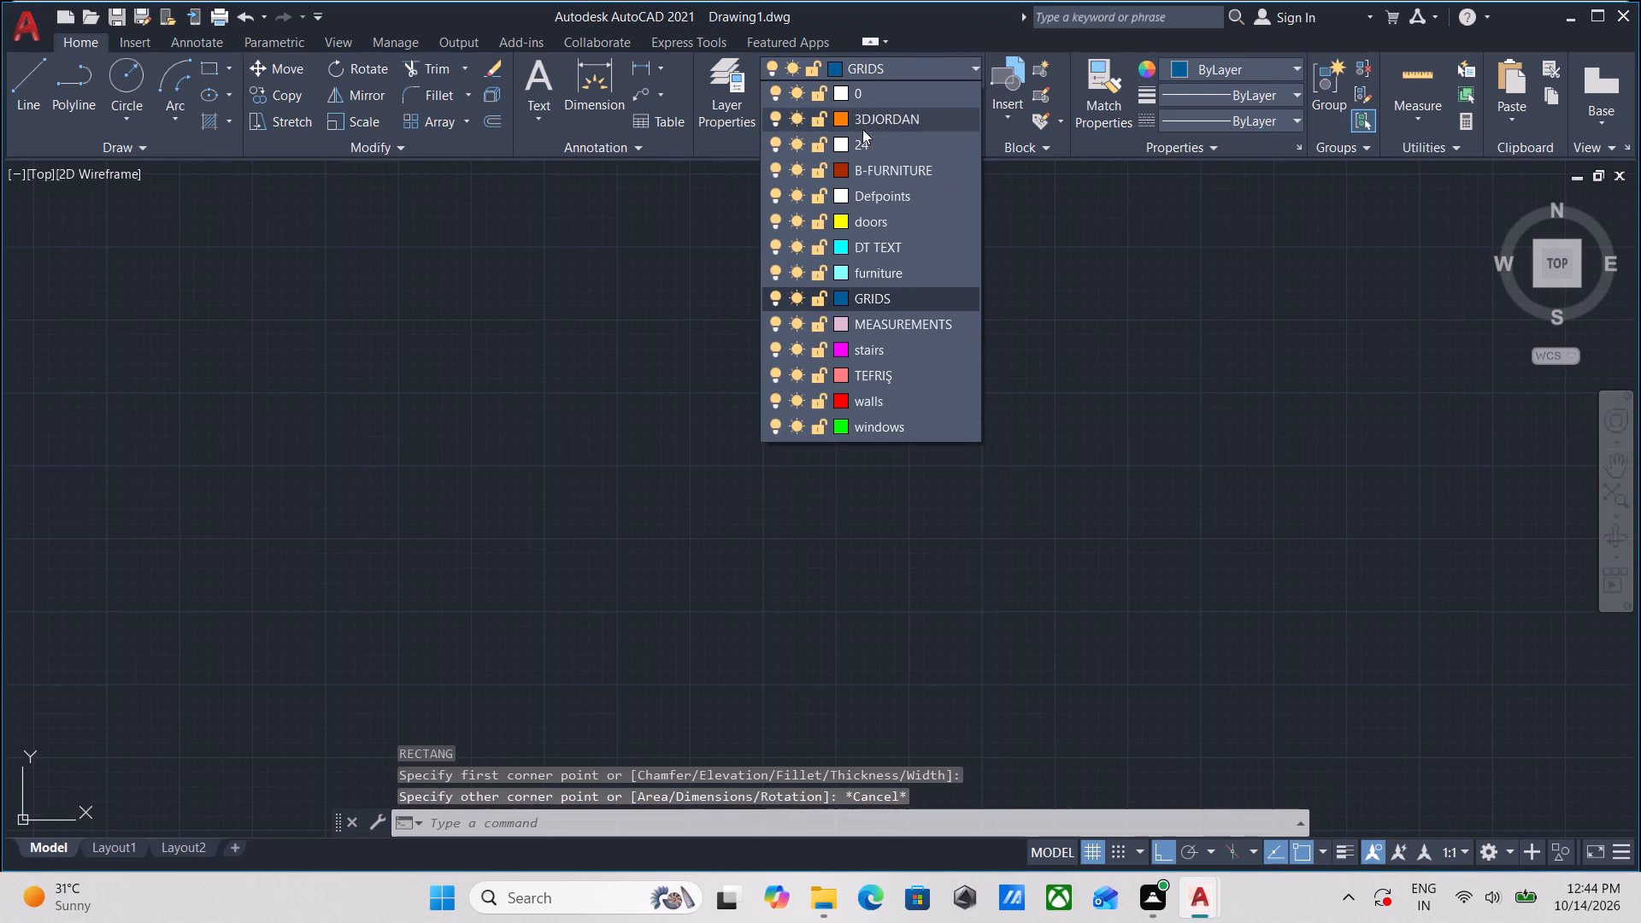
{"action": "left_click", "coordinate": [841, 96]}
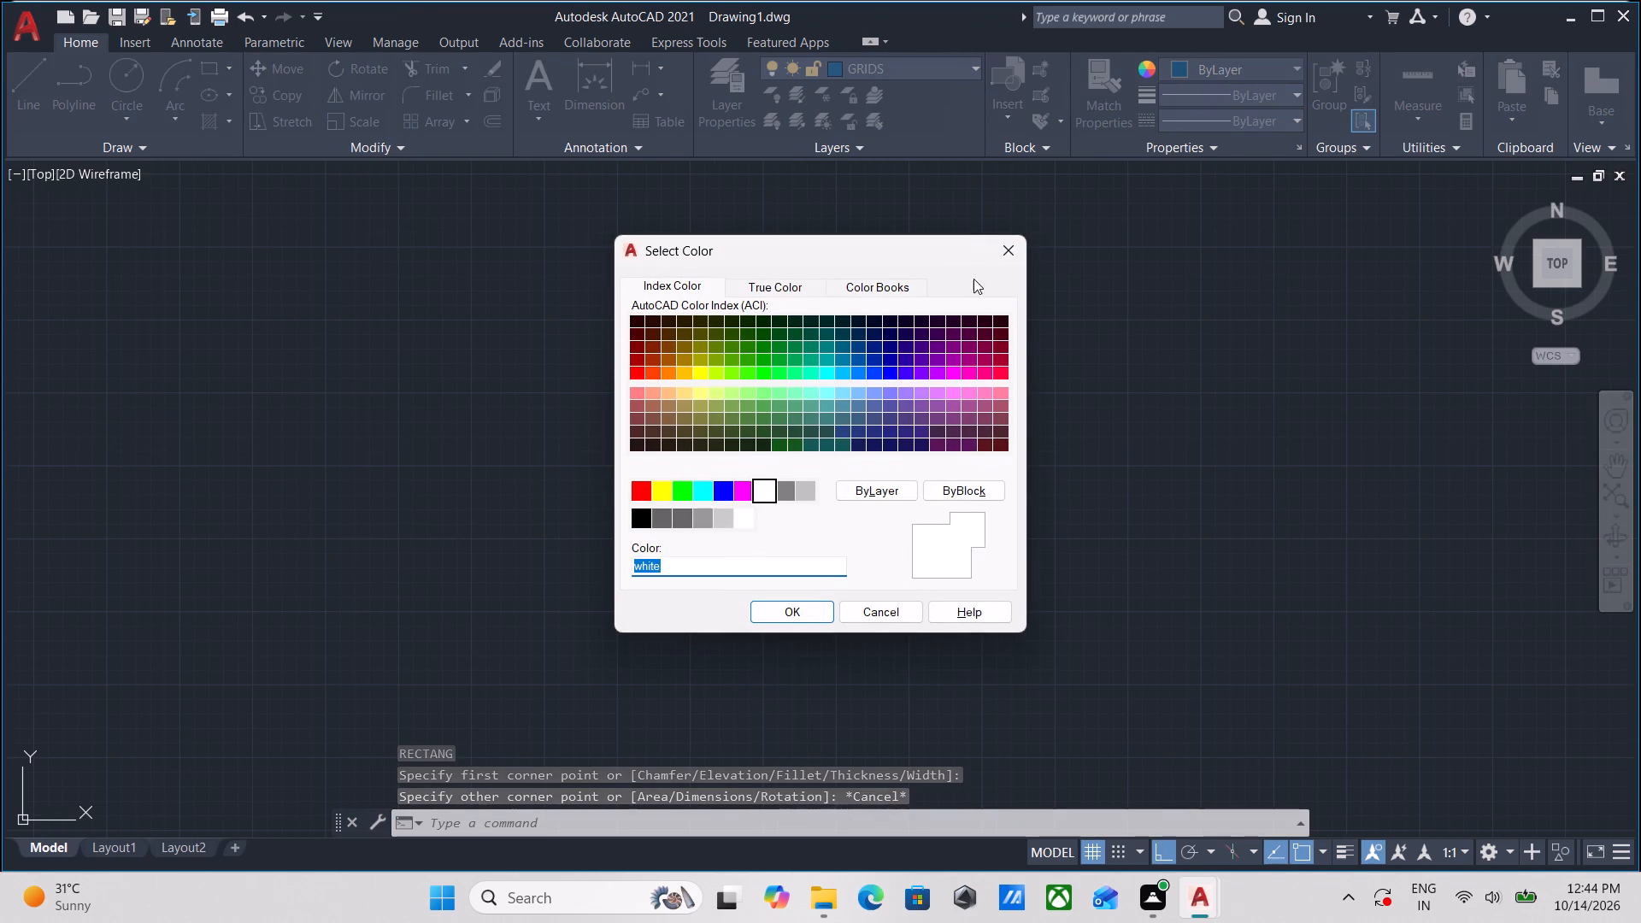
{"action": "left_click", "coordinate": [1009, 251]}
Make layer 0 the current layer.
{"action": "left_click", "coordinate": [952, 62]}
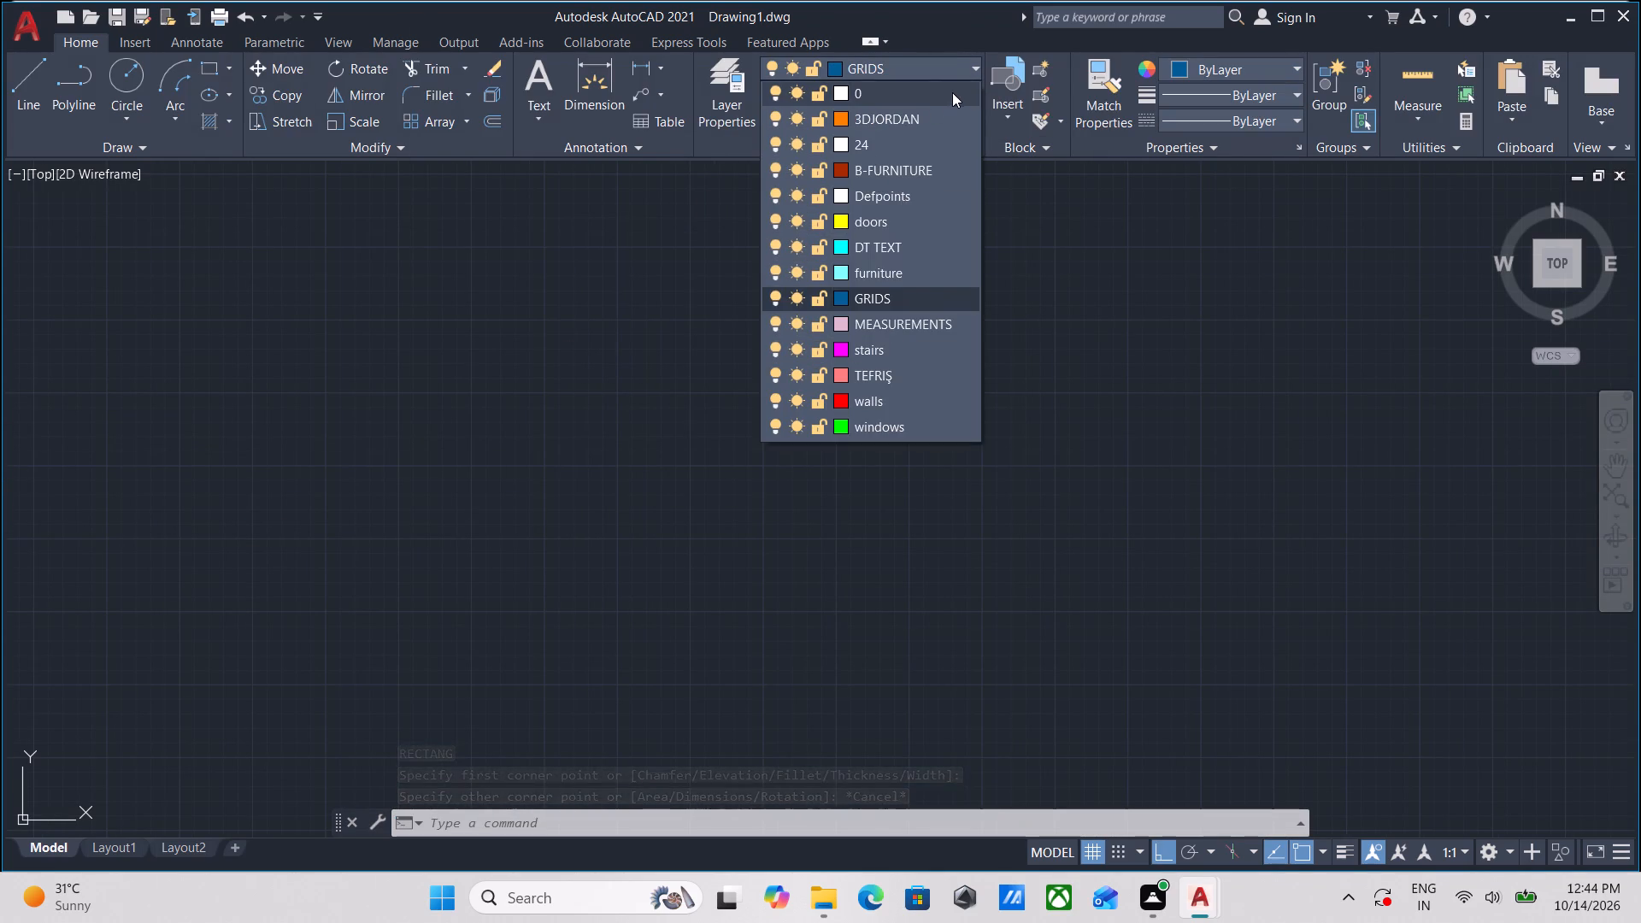
{"action": "left_click", "coordinate": [952, 91]}
Draw a 1' by 1' square with the Rectangle command in the empty space above the kitchen of the middle floor plan.
{"action": "middle_click_drag", "start_coordinate": [585, 374], "coordinate": [762, 150]}
{"action": "scroll", "coordinate": [774, 246], "scroll_direction": "down", "scroll_amount": 3}
{"action": "scroll", "coordinate": [668, 344], "scroll_direction": "down", "scroll_amount": 2}
{"action": "middle_click_drag", "start_coordinate": [682, 335], "coordinate": [709, 319]}
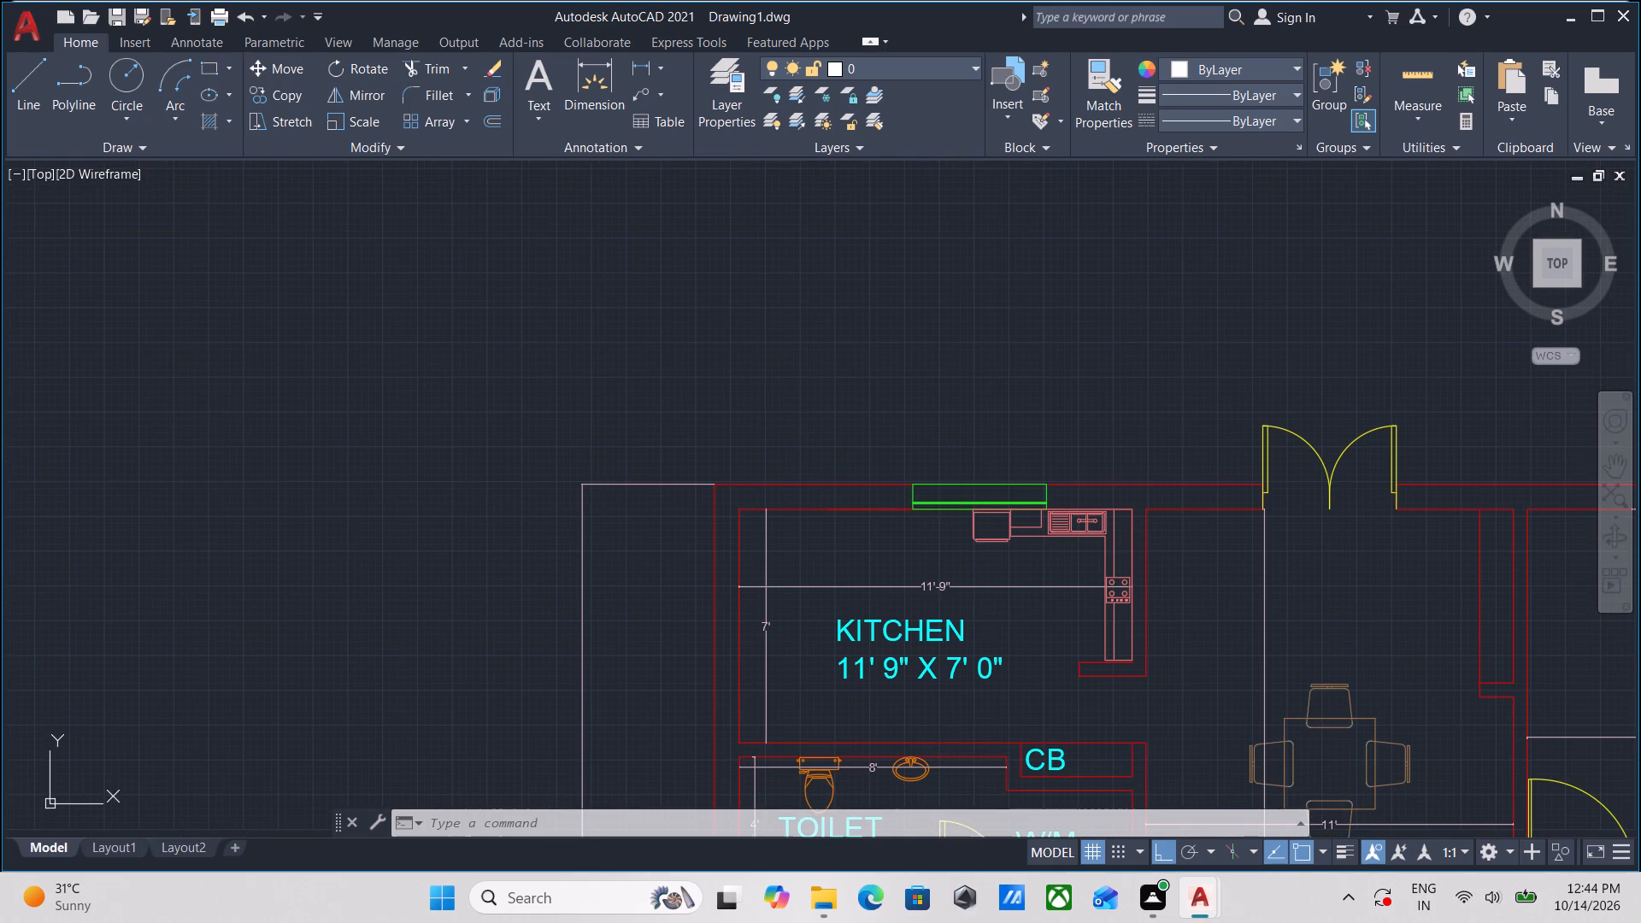
{"action": "type", "text": "REC"}
{"action": "key", "text": "Return"}
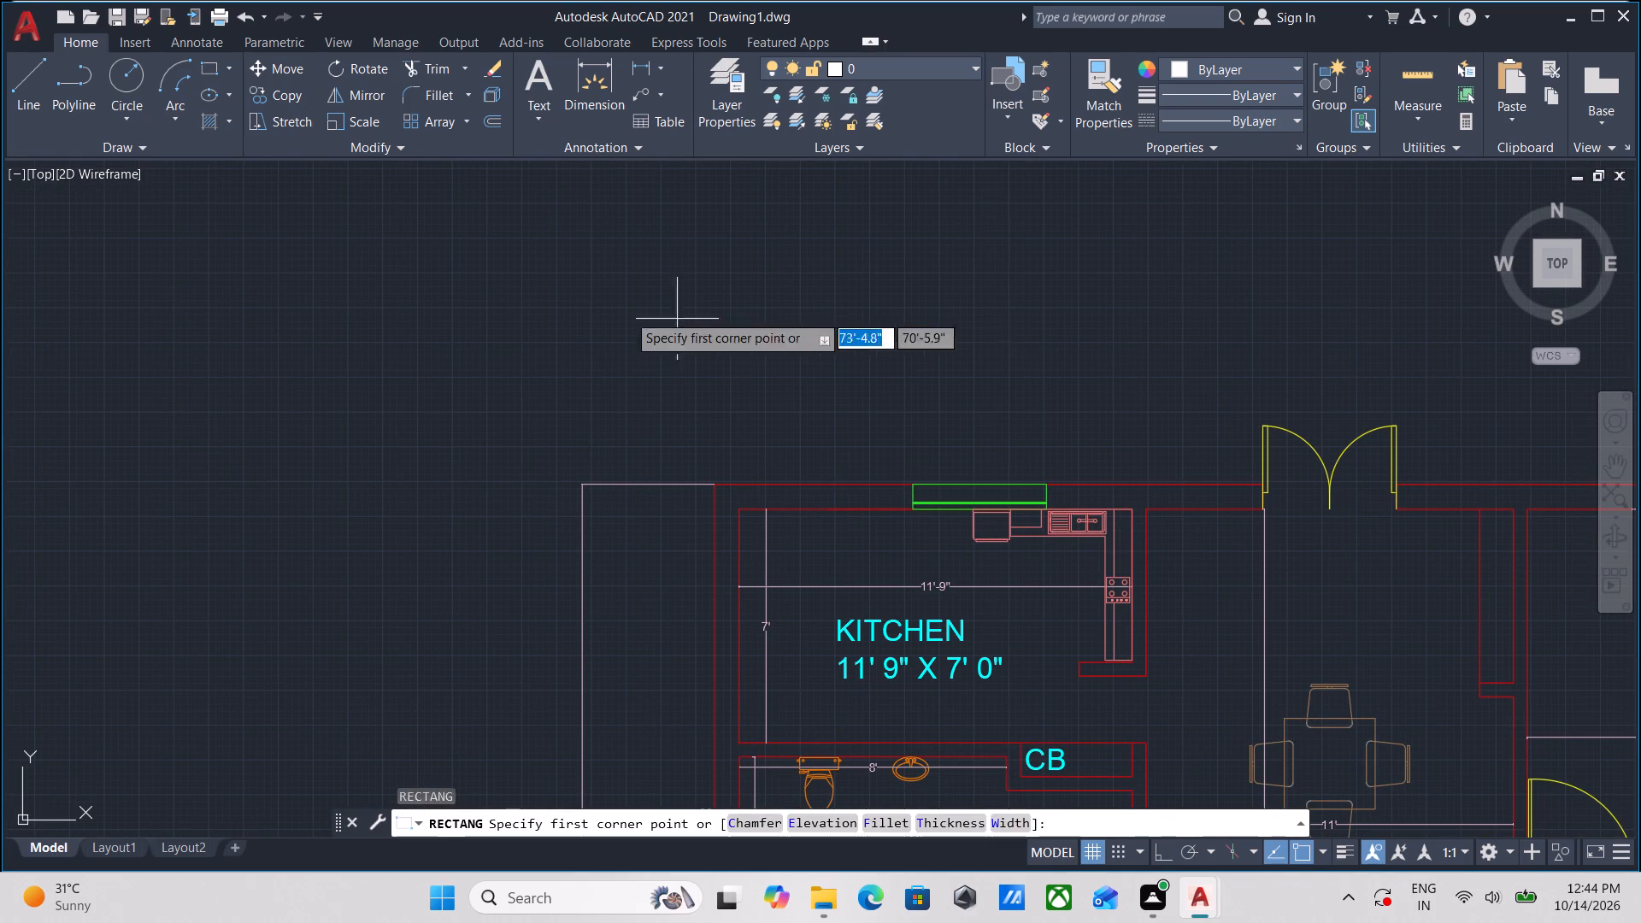
{"action": "left_click", "coordinate": [507, 289]}
{"action": "scroll", "coordinate": [649, 374], "scroll_direction": "up", "scroll_amount": 2}
{"action": "middle_click_drag", "start_coordinate": [565, 357], "coordinate": [847, 458]}
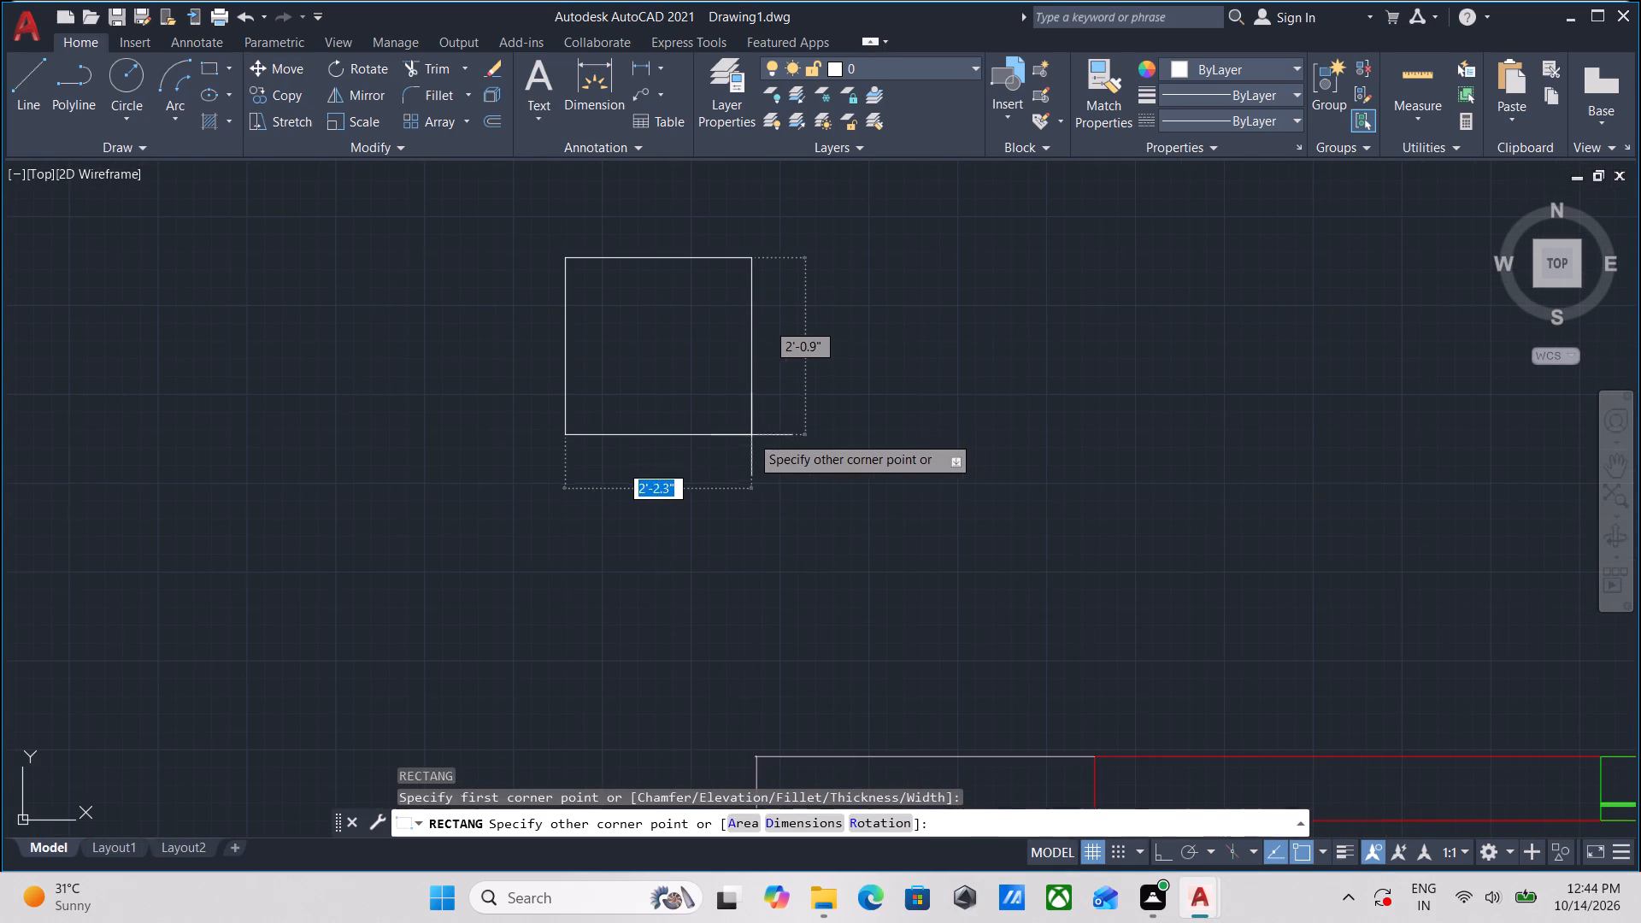
{"action": "key", "text": "1"}
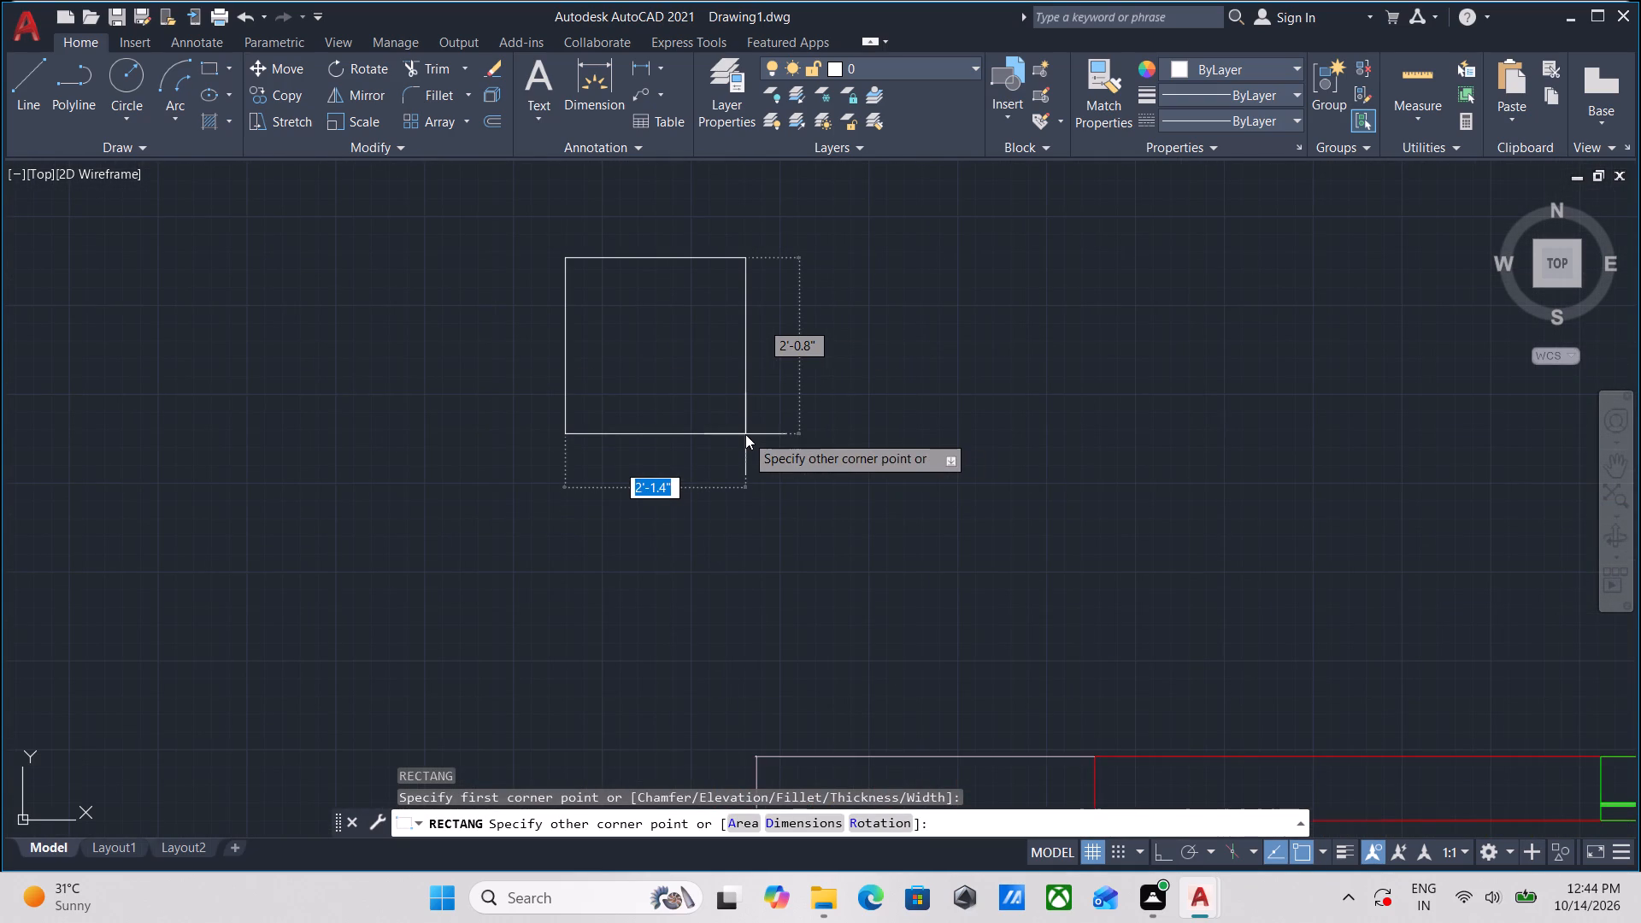
{"action": "key", "text": "apostrophe"}
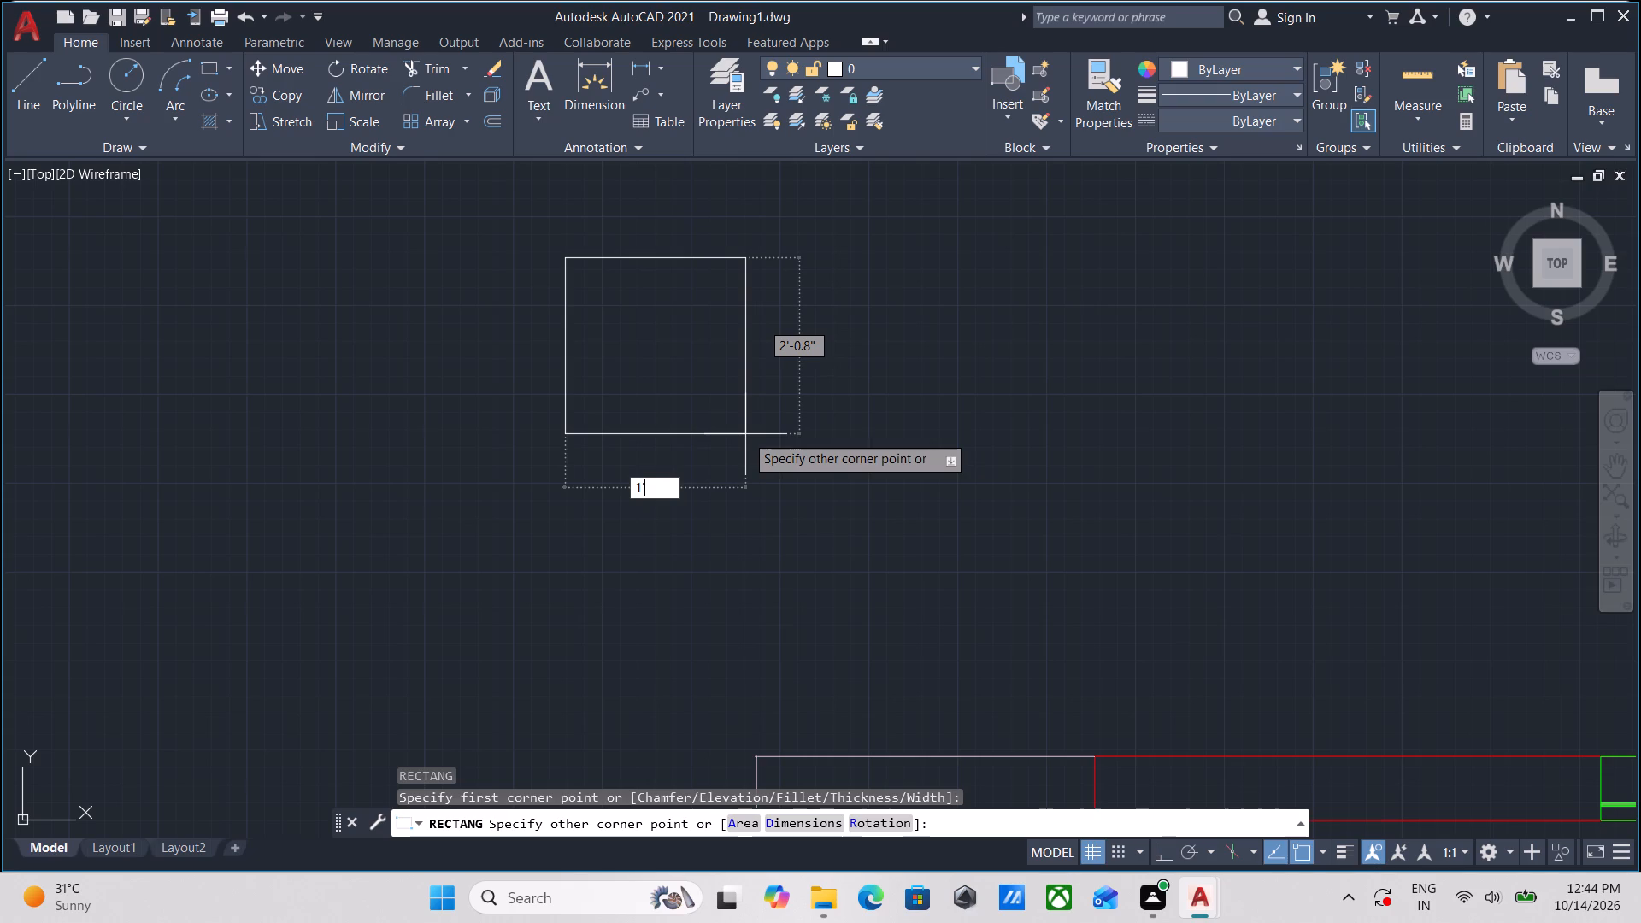
{"action": "key", "text": "1"}
{"action": "key", "text": "BackSpace"}
{"action": "key", "text": "Tab"}
{"action": "type", "text": "1'"}
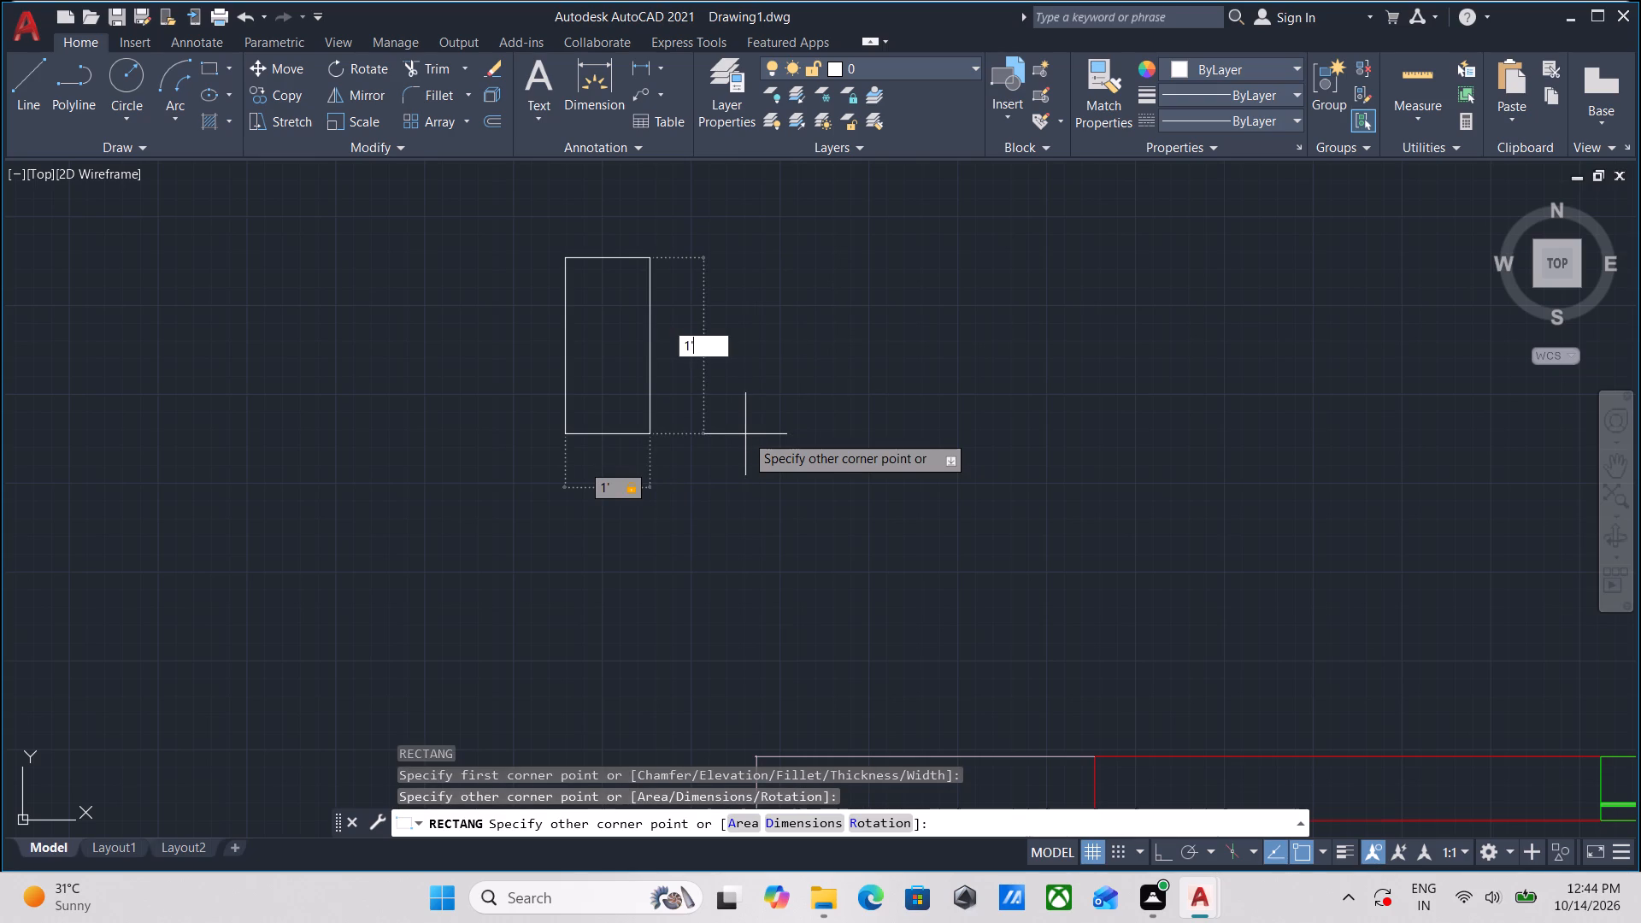
{"action": "key", "text": "Return"}
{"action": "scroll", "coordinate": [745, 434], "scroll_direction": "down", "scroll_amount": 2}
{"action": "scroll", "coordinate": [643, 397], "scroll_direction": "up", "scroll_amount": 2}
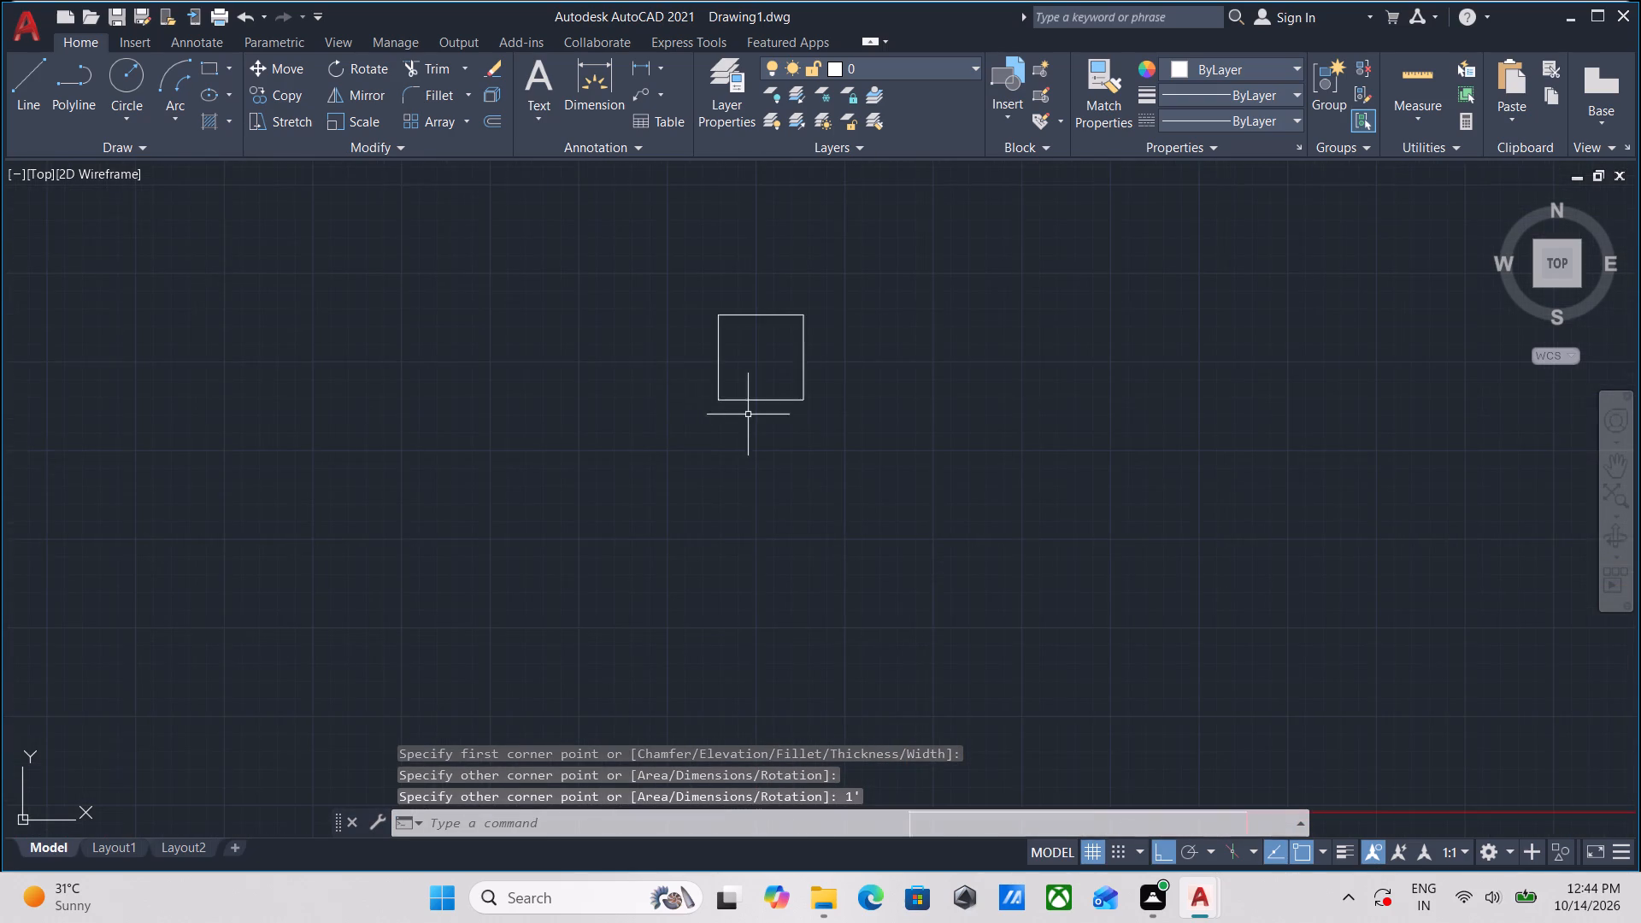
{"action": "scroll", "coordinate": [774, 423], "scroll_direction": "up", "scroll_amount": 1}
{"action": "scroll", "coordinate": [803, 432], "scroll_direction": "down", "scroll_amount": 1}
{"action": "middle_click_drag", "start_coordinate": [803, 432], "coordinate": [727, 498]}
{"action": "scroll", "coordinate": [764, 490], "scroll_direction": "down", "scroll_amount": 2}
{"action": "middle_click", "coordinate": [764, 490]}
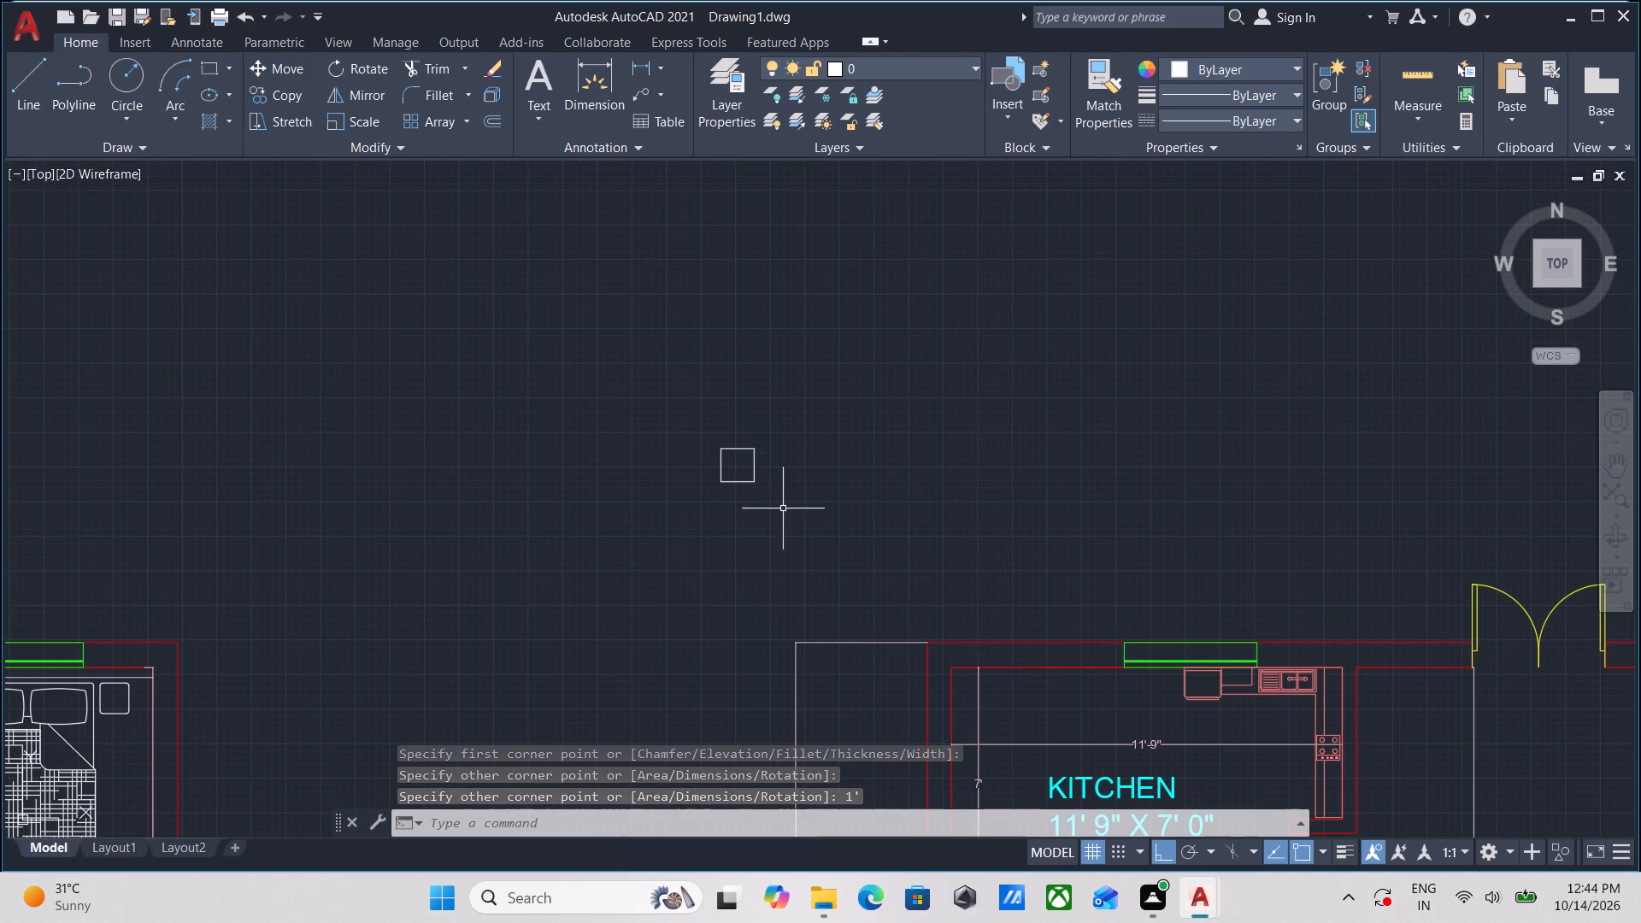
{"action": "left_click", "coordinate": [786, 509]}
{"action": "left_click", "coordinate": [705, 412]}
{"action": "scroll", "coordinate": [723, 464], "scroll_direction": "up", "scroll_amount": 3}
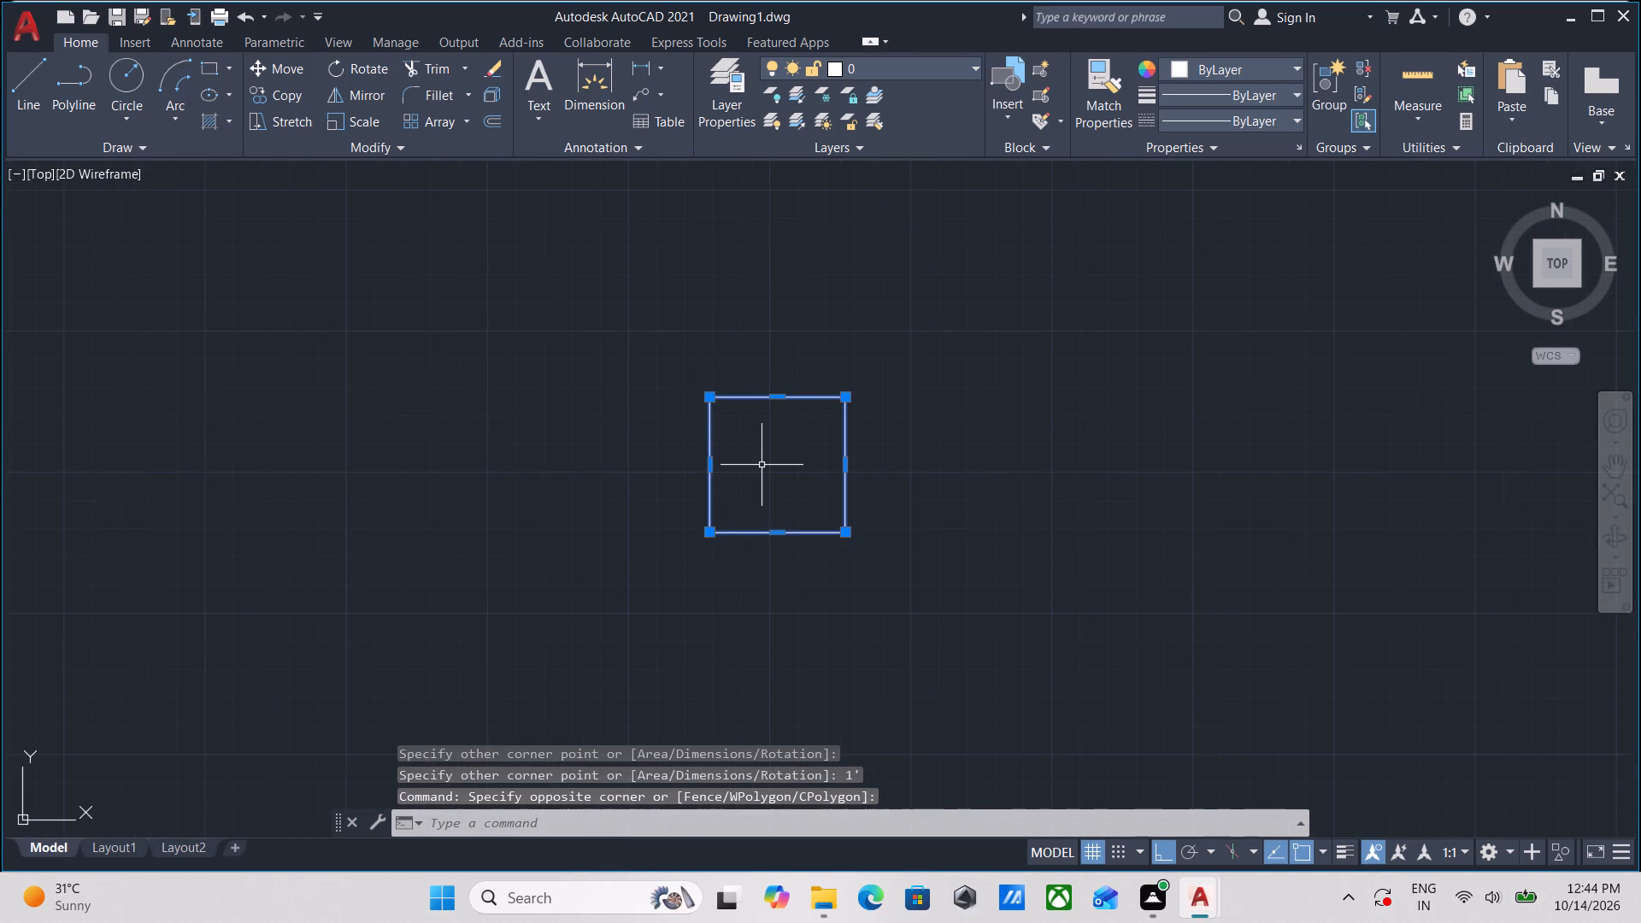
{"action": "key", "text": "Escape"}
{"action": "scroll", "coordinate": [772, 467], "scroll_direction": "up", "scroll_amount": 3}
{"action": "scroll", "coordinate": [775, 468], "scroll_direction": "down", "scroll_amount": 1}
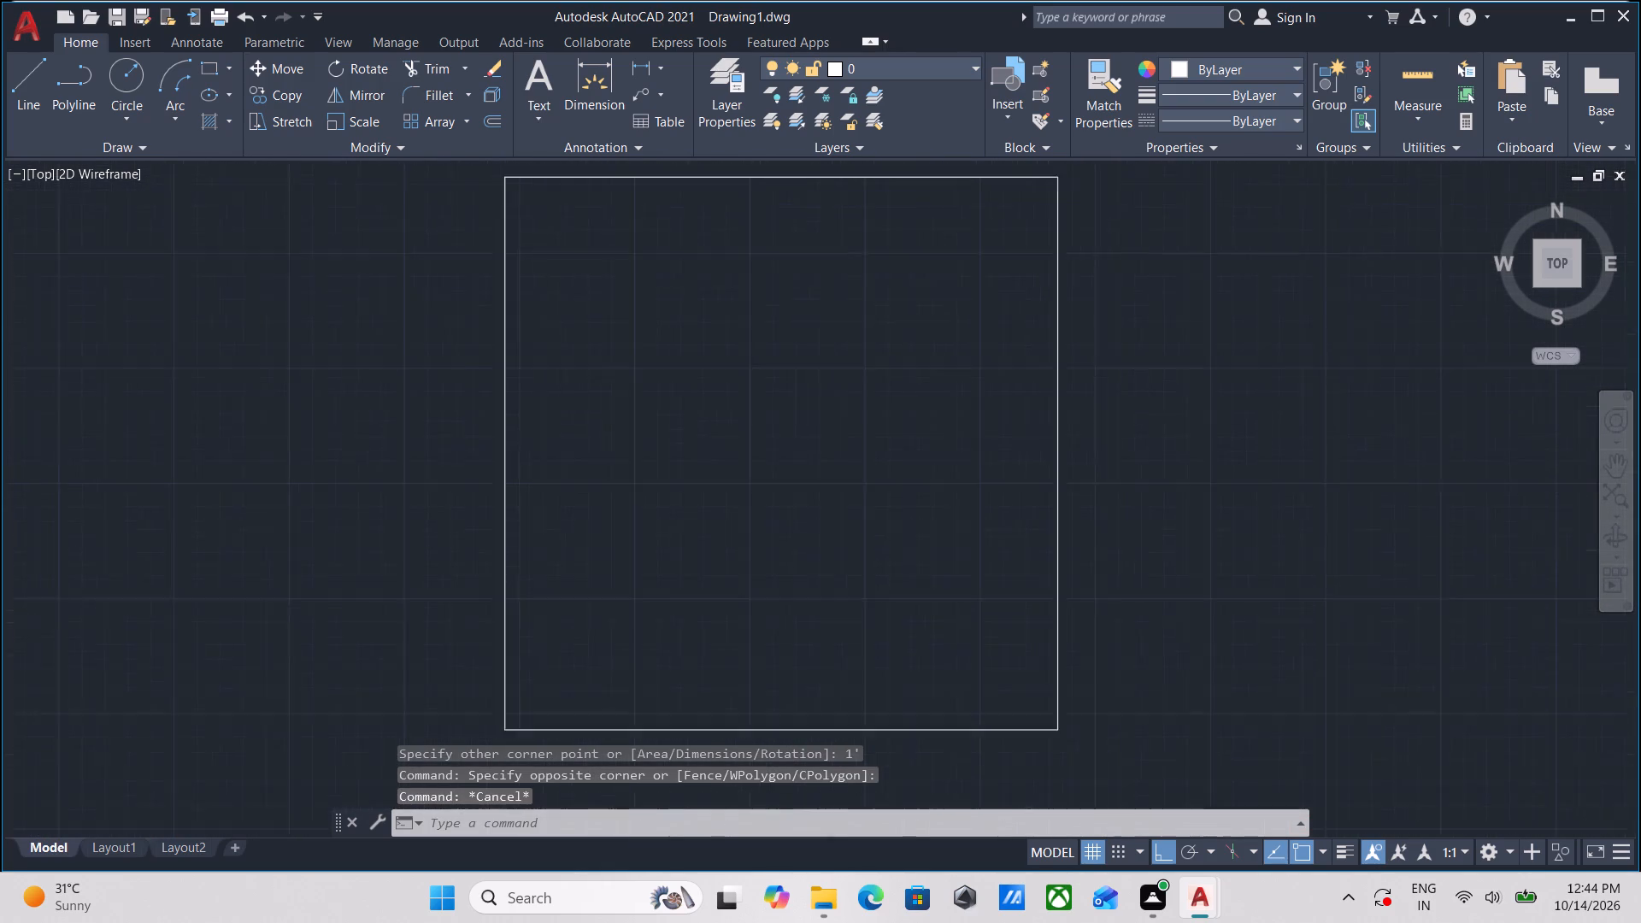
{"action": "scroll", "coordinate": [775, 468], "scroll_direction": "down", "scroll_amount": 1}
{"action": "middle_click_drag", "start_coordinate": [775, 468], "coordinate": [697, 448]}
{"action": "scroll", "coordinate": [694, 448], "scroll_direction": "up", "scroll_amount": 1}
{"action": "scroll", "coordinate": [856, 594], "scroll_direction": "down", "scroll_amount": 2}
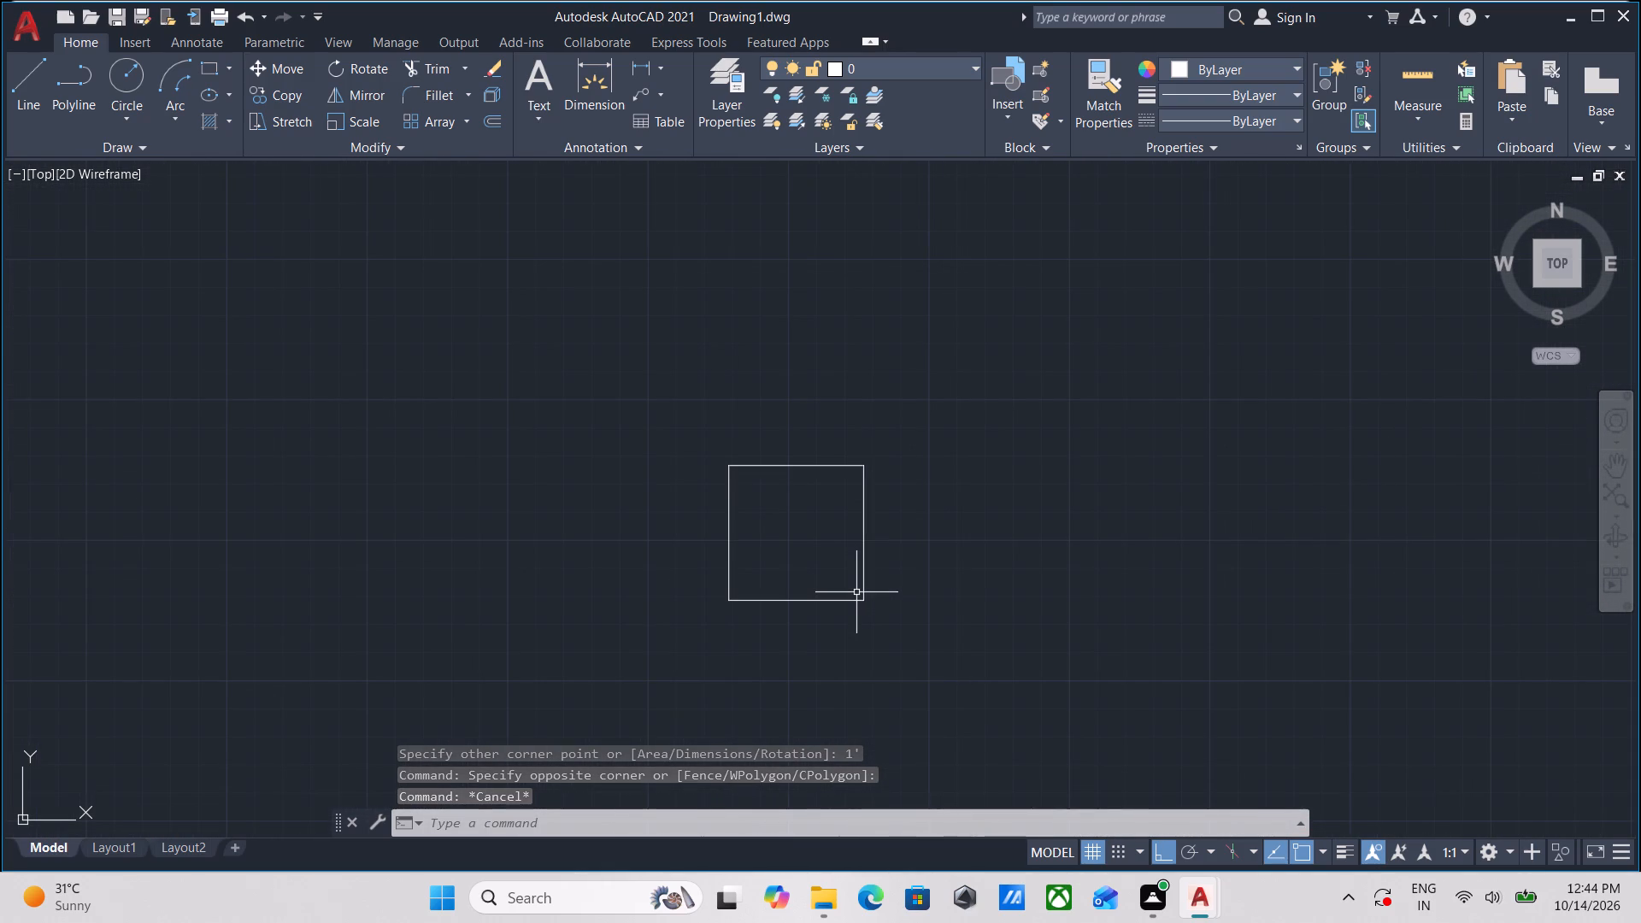
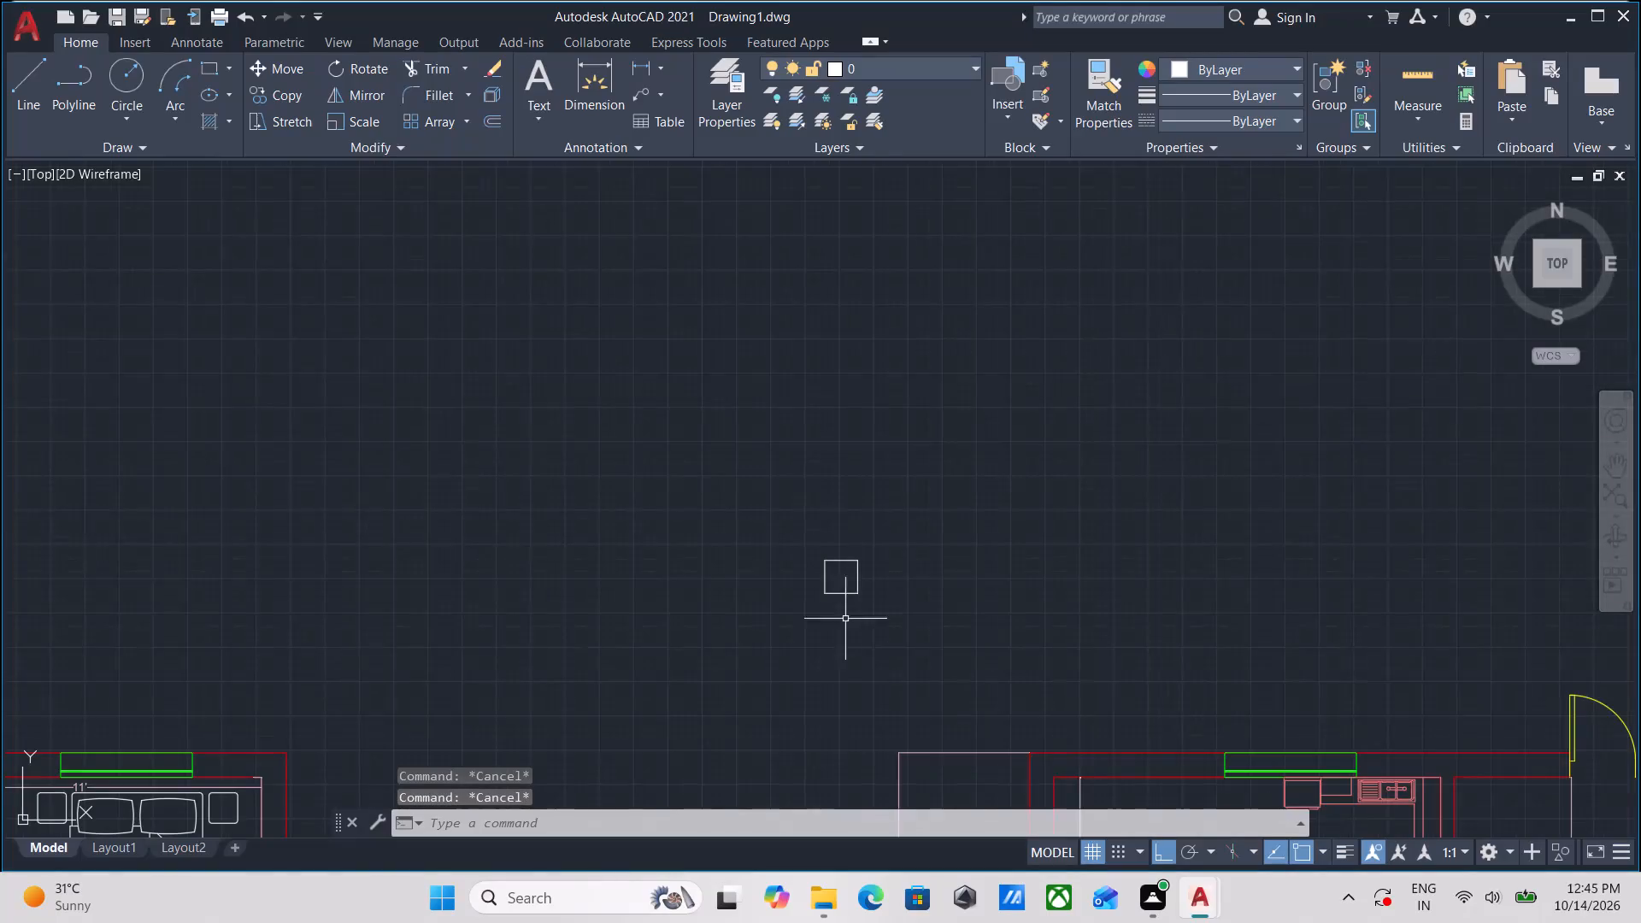
Draw a vertical line about 61'-6" long down the centre of the ground floor's west outer wall, starting midway between the wall faces beside the kitchen corner.
{"action": "middle_click_drag", "start_coordinate": [897, 672], "coordinate": [774, 456]}
{"action": "scroll", "coordinate": [962, 579], "scroll_direction": "down", "scroll_amount": 1}
{"action": "middle_click_drag", "start_coordinate": [962, 579], "coordinate": [888, 529]}
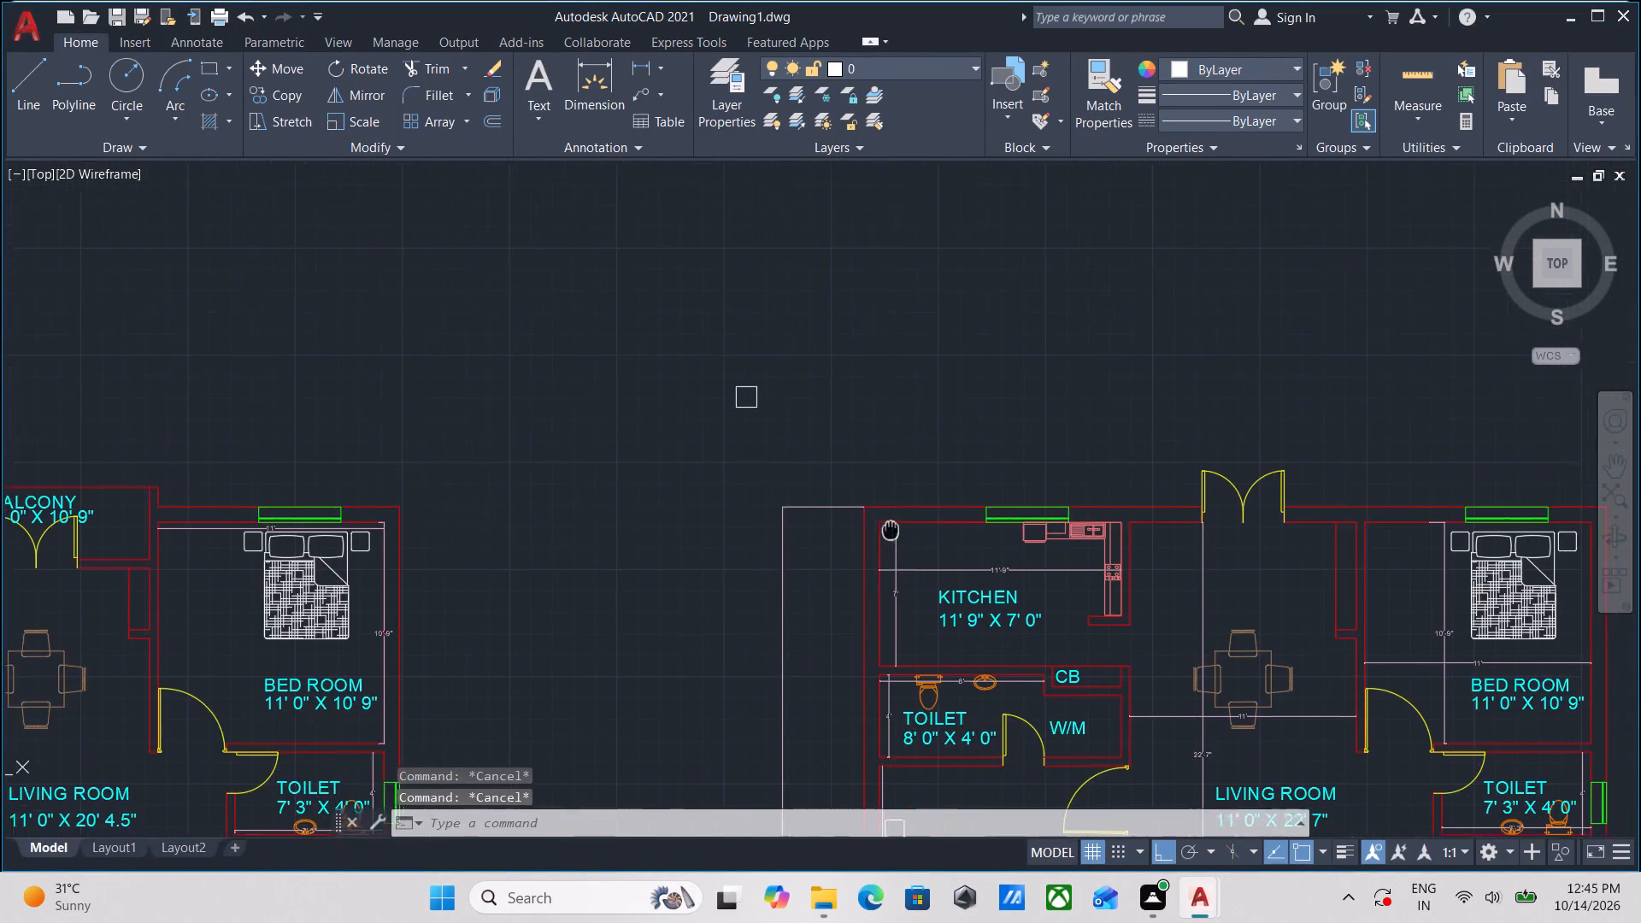
{"action": "middle_click_drag", "start_coordinate": [888, 529], "coordinate": [880, 527]}
{"action": "scroll", "coordinate": [863, 519], "scroll_direction": "up", "scroll_amount": 4}
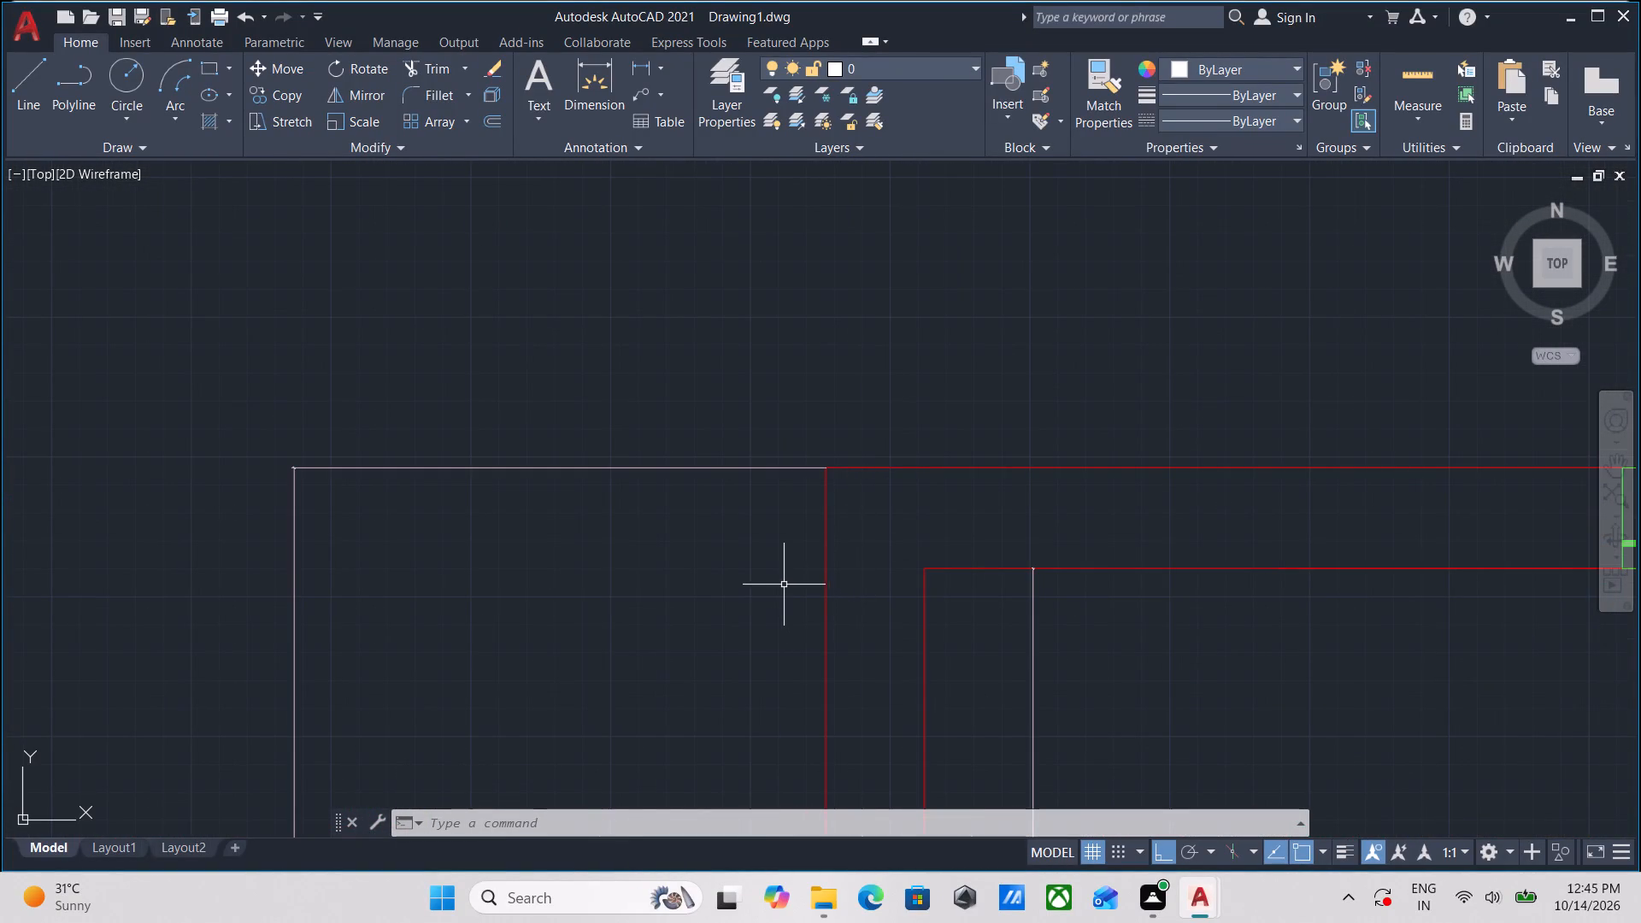
{"action": "scroll", "coordinate": [780, 580], "scroll_direction": "down", "scroll_amount": 1}
{"action": "middle_click_drag", "start_coordinate": [780, 580], "coordinate": [769, 564]}
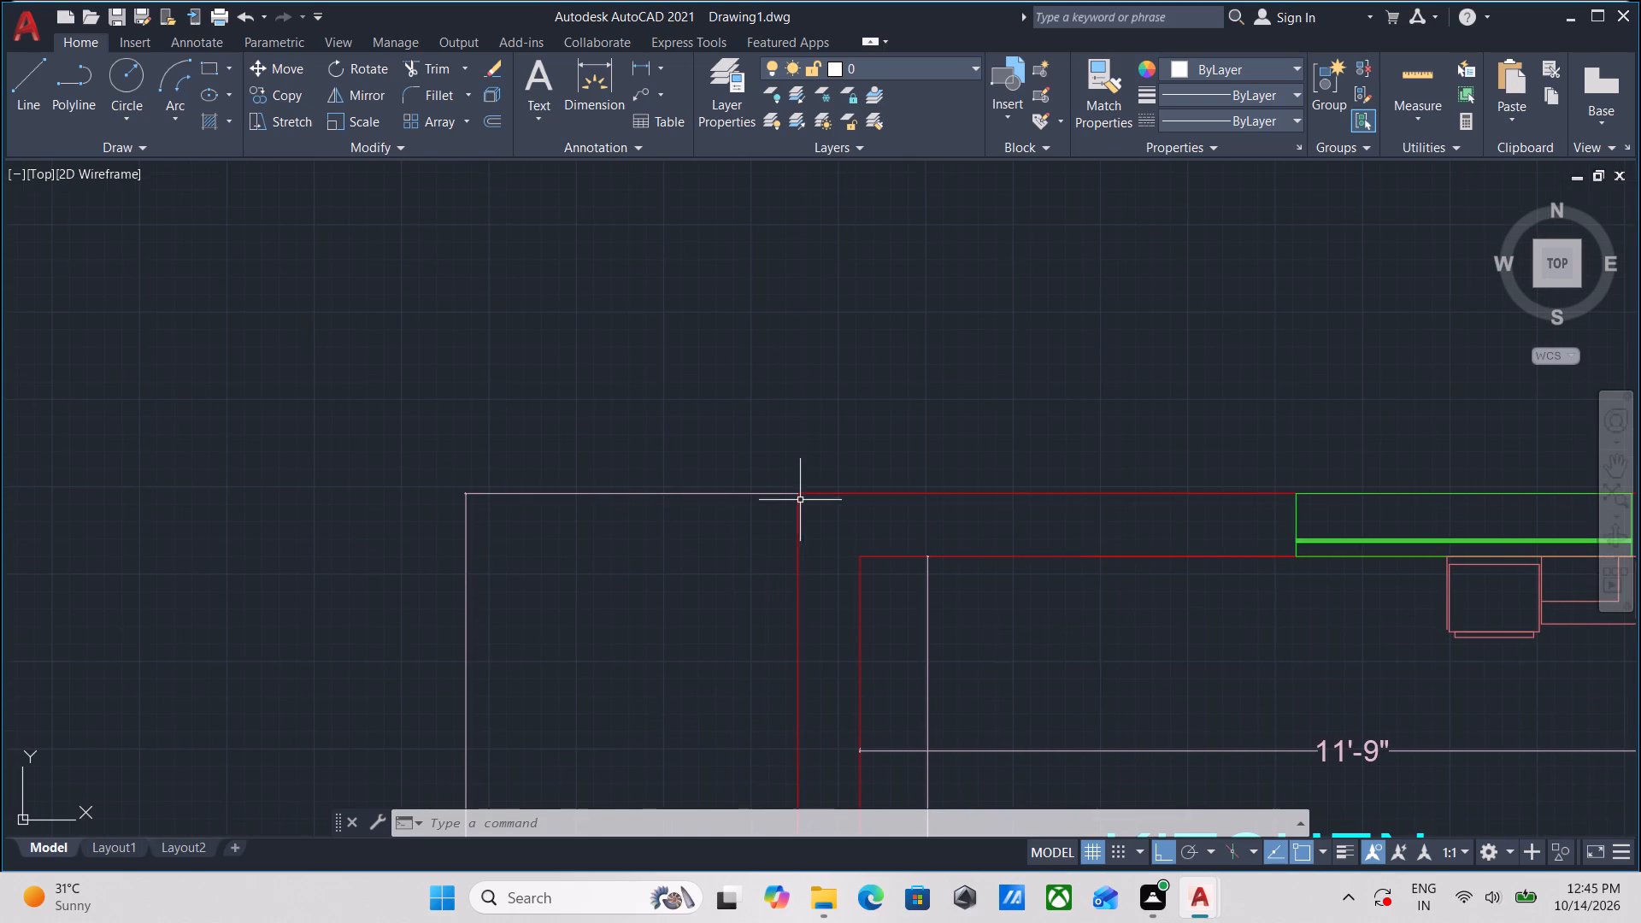
{"action": "scroll", "coordinate": [831, 561], "scroll_direction": "up", "scroll_amount": 1}
{"action": "scroll", "coordinate": [843, 548], "scroll_direction": "down", "scroll_amount": 1}
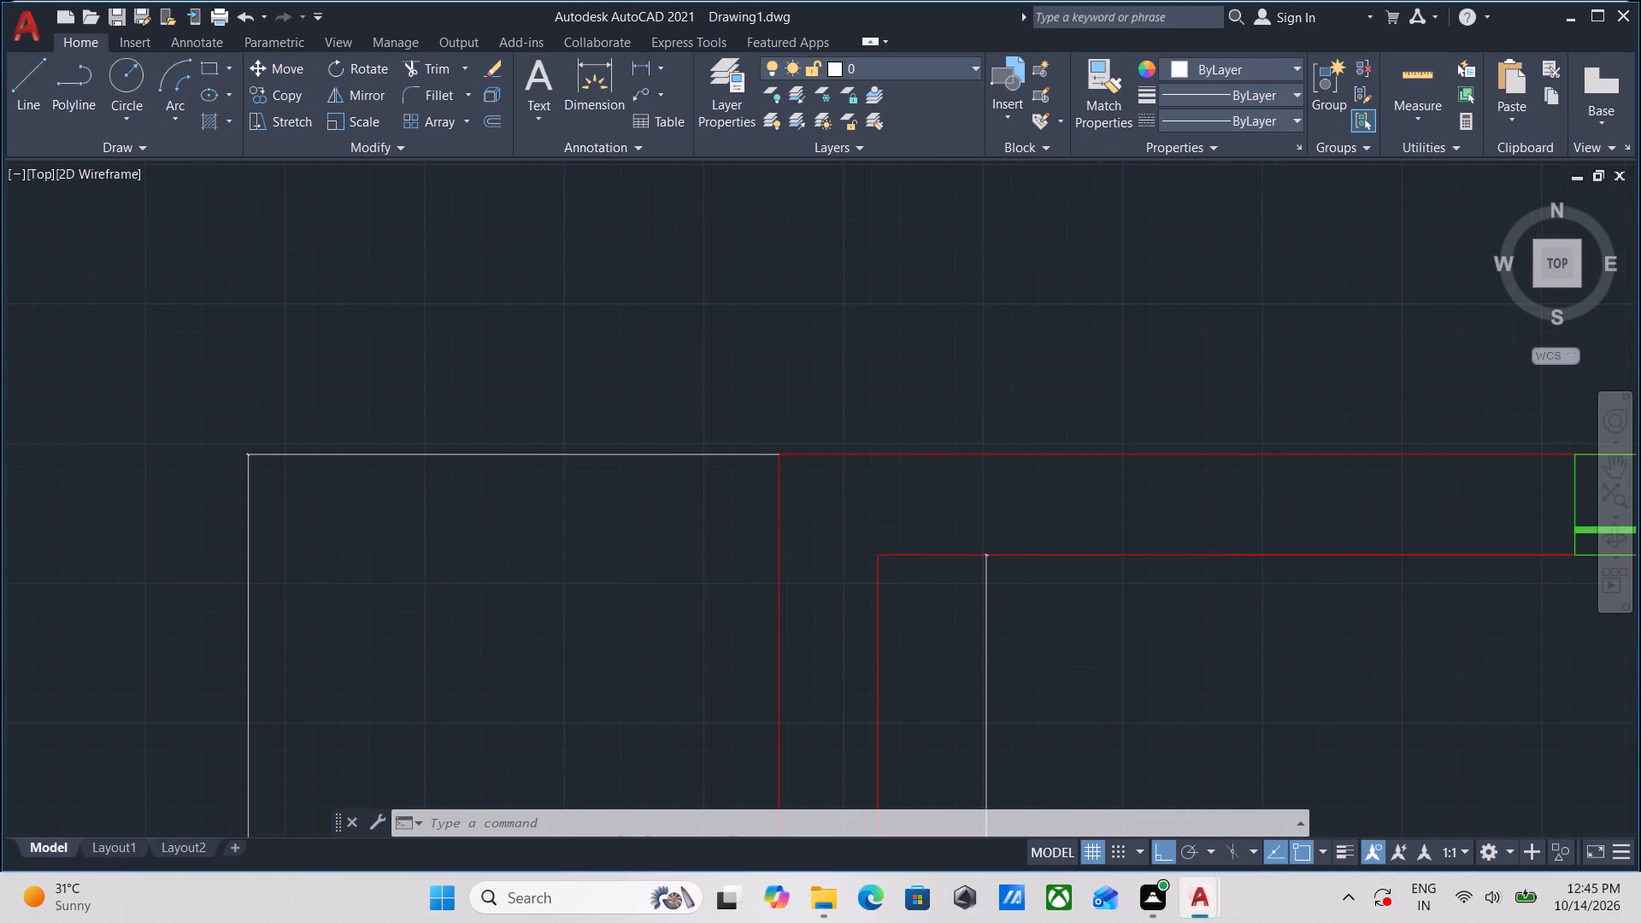
{"action": "middle_click_drag", "start_coordinate": [843, 548], "coordinate": [781, 455]}
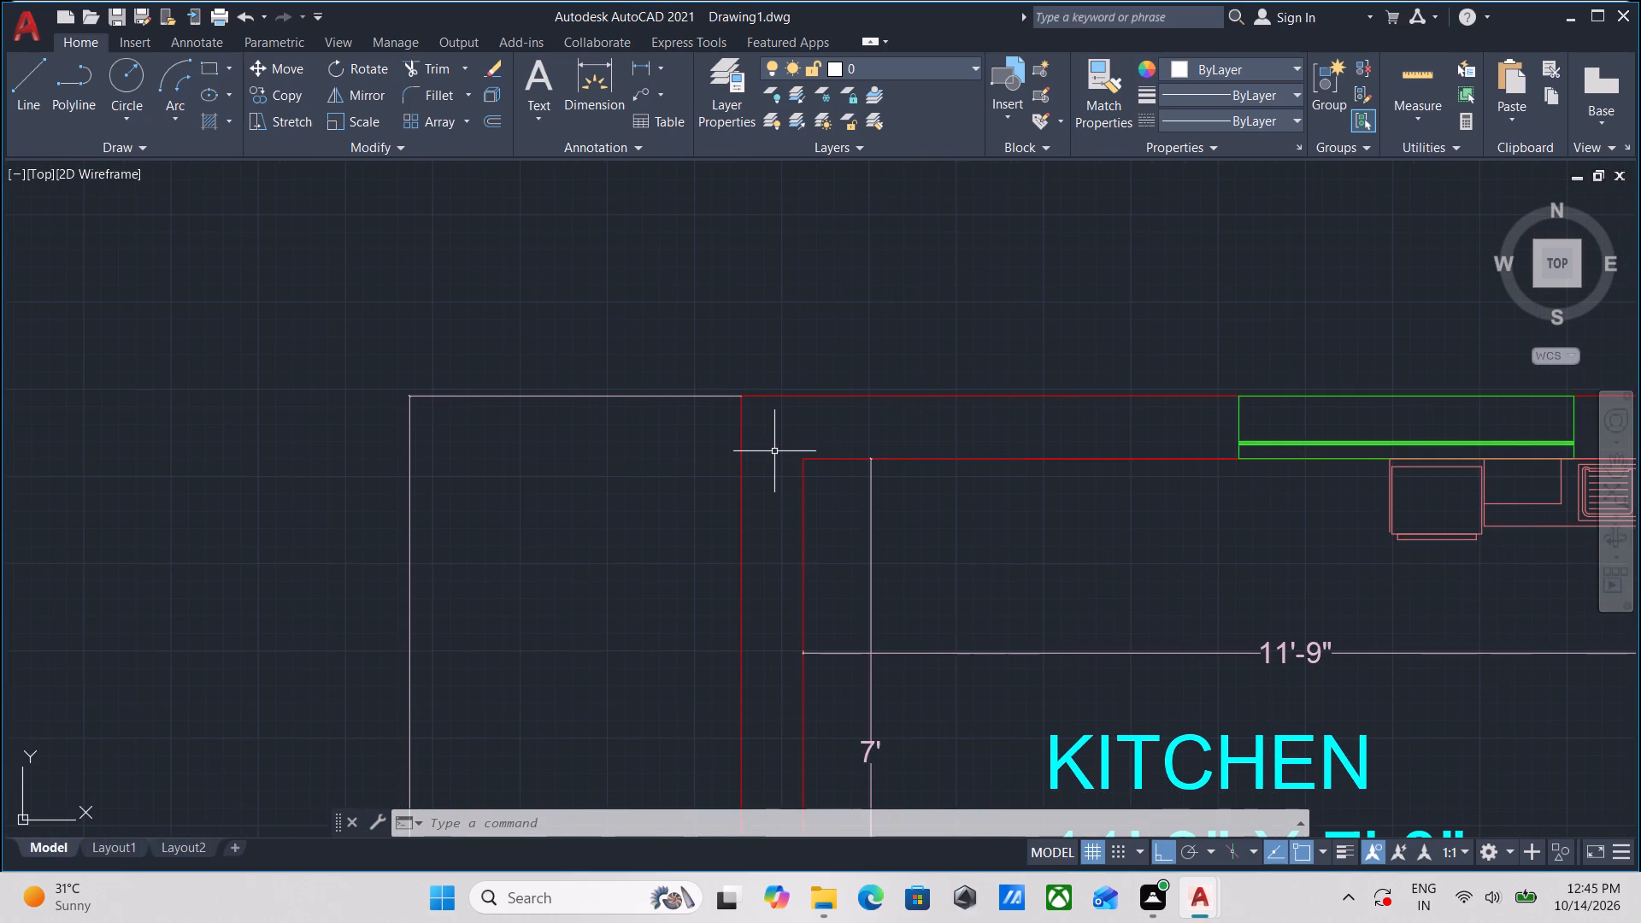
{"action": "middle_click_drag", "start_coordinate": [778, 459], "coordinate": [789, 532]}
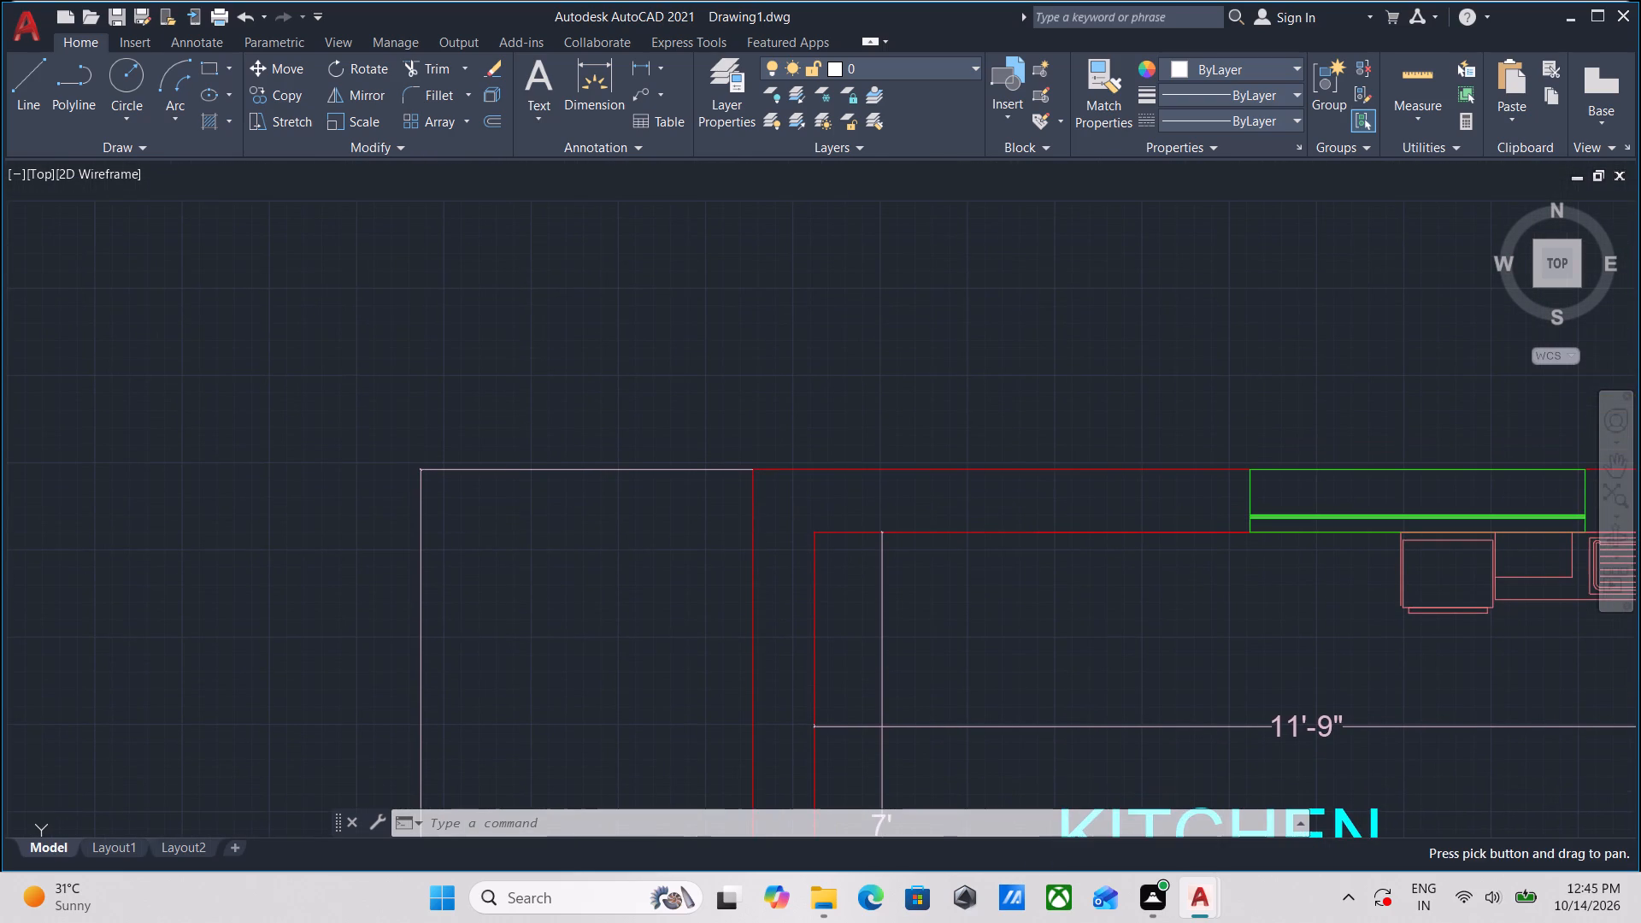
{"action": "key", "text": "l"}
{"action": "key", "text": "Return"}
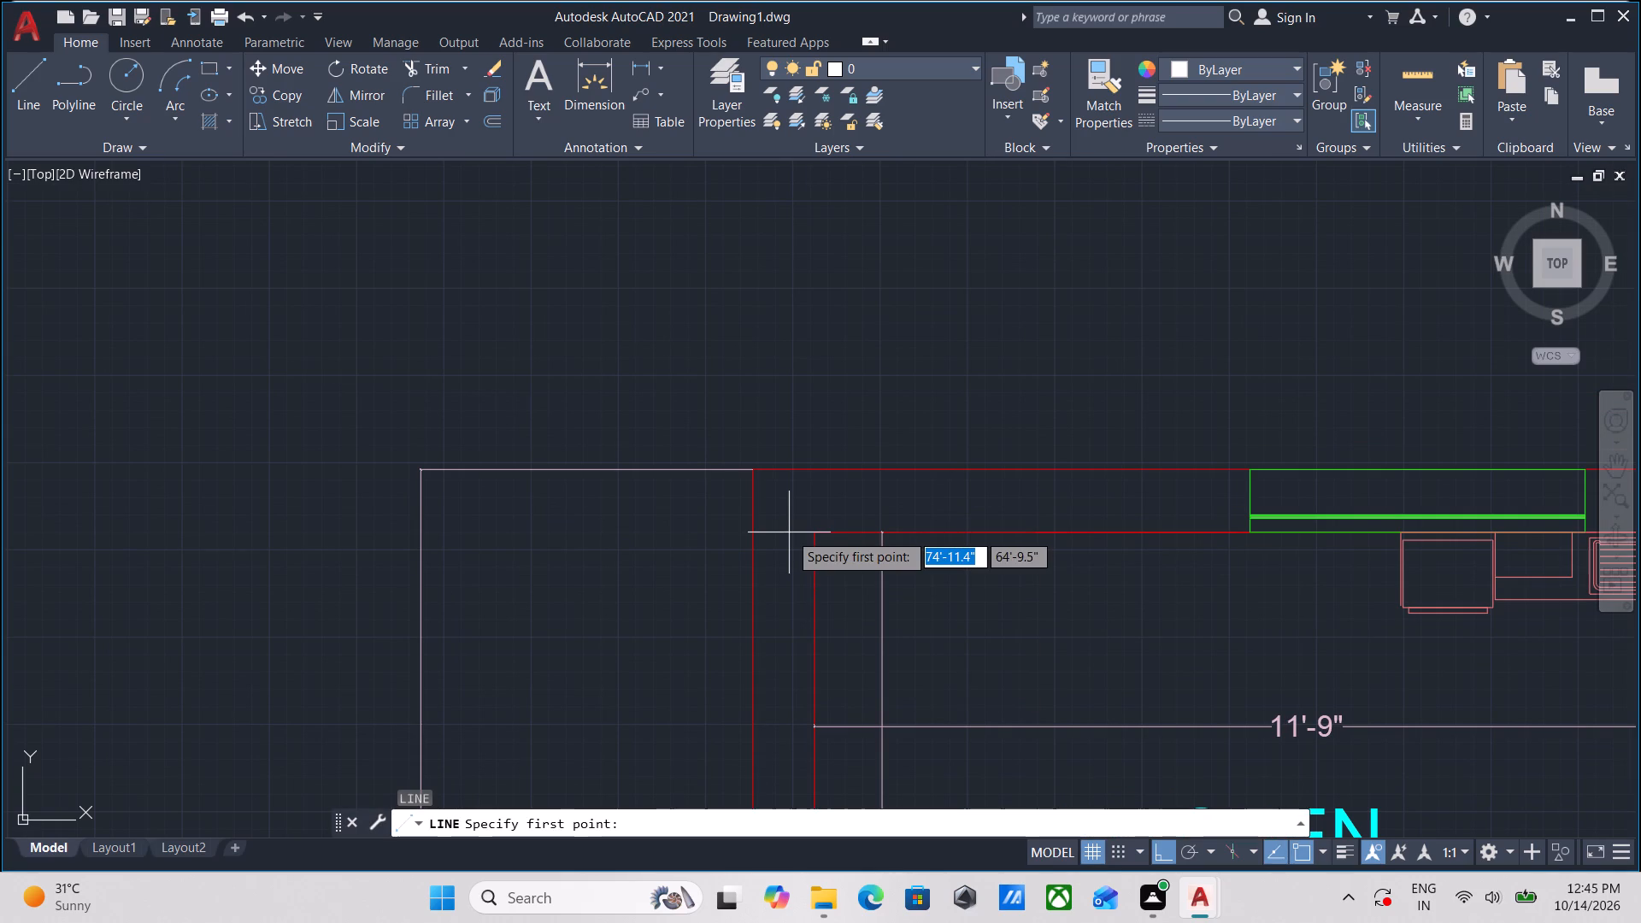
{"action": "type", "text": "M2"}
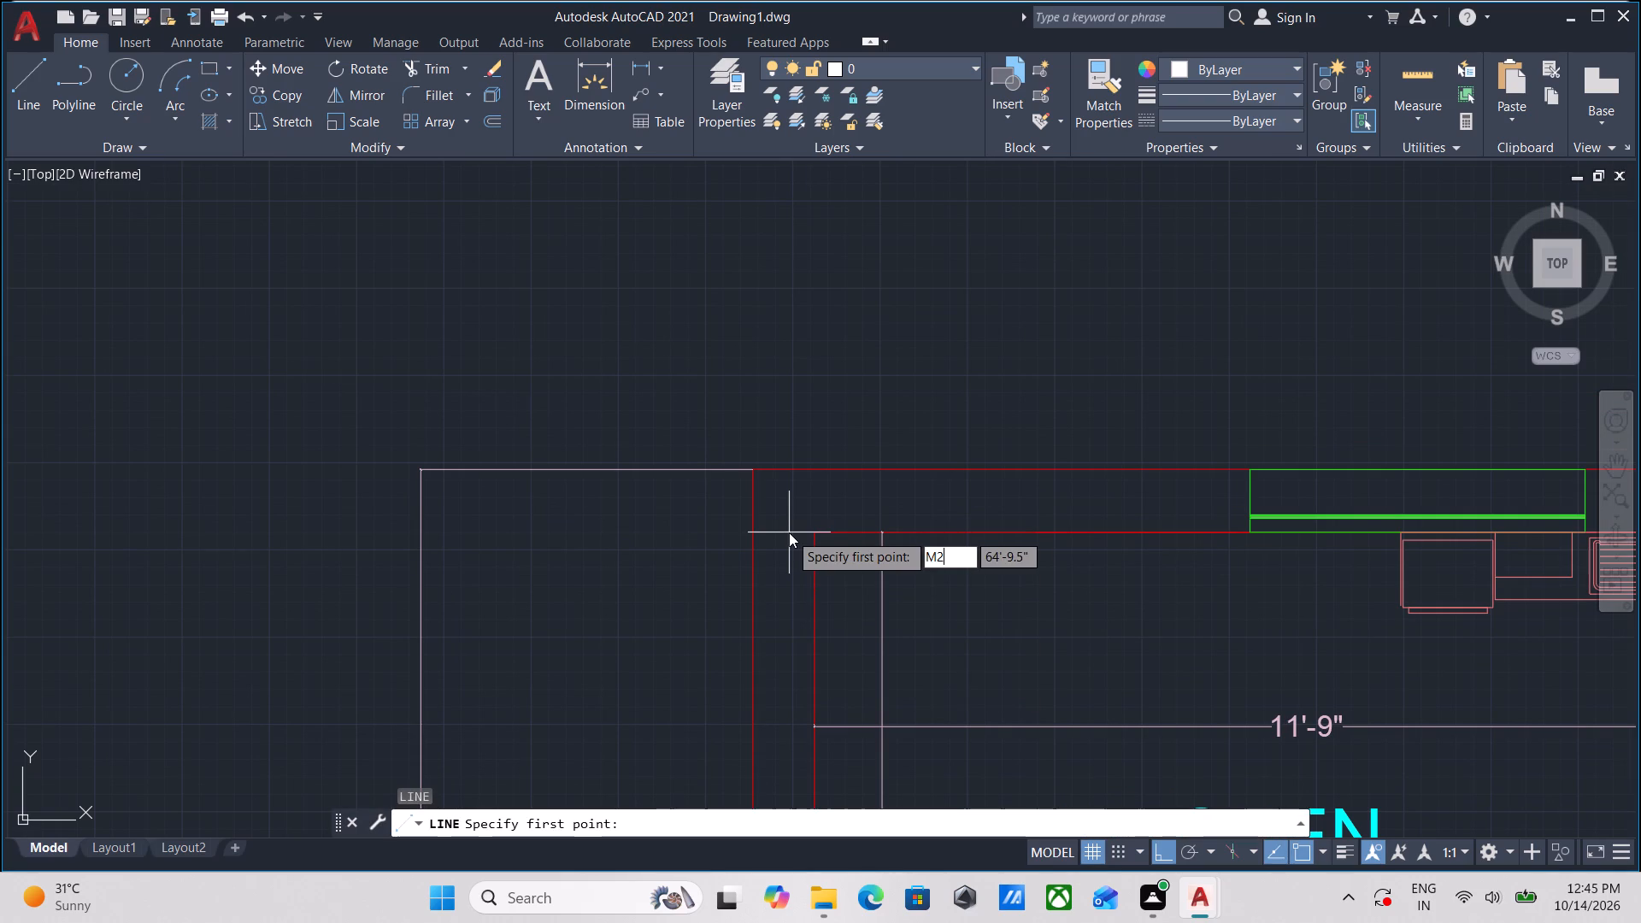
{"action": "key", "text": "p"}
{"action": "key", "text": "Return"}
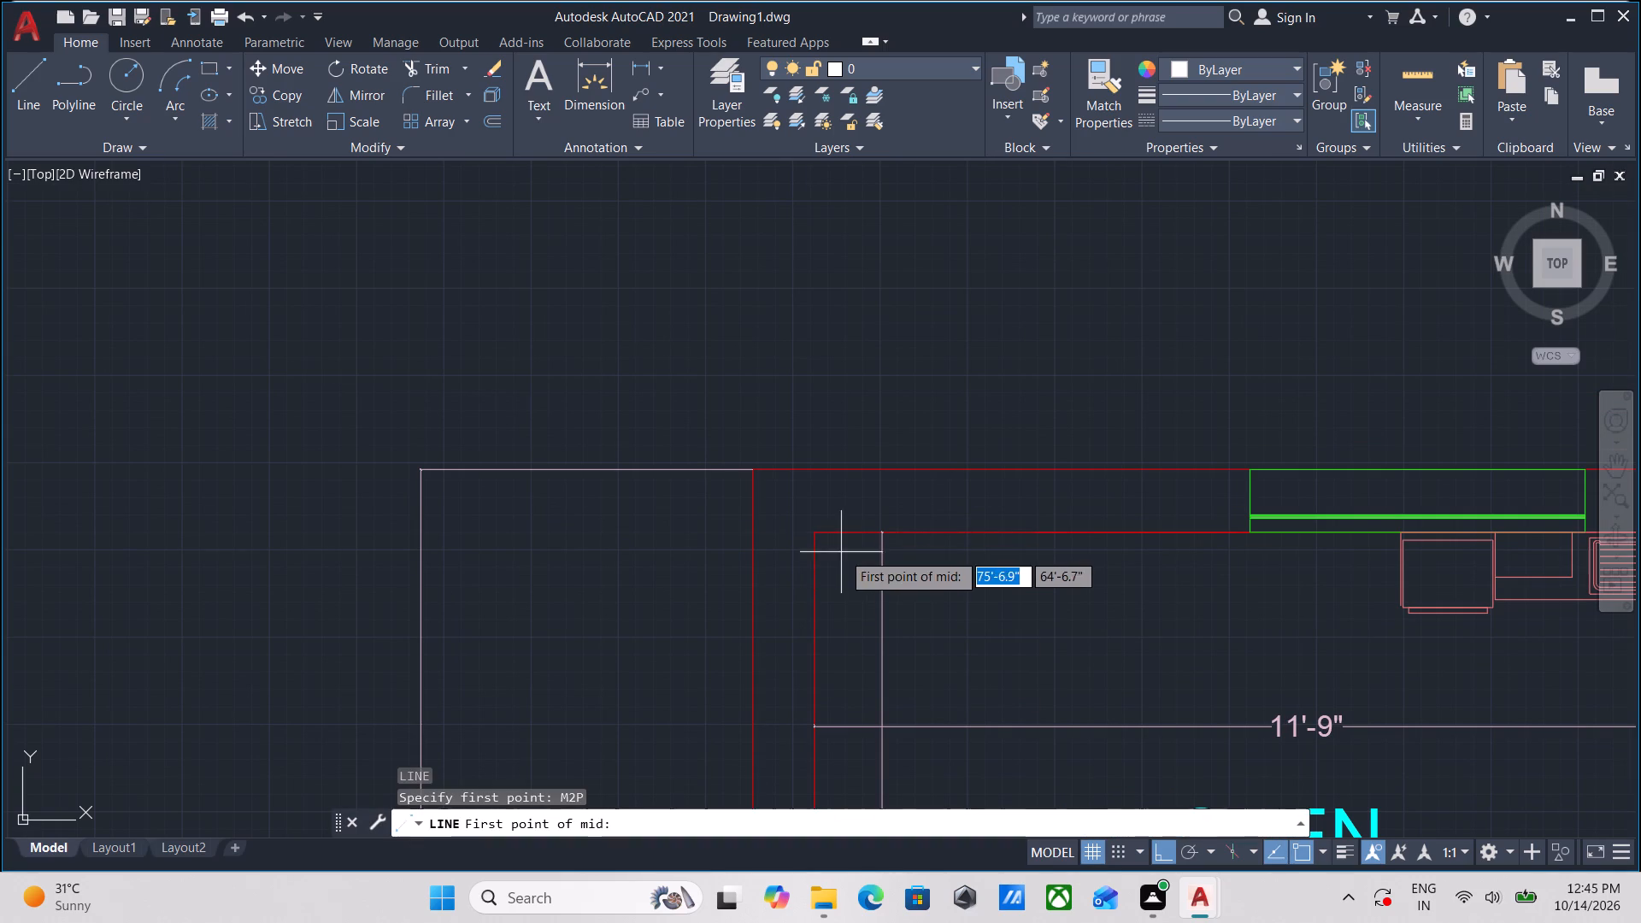
{"action": "left_click", "coordinate": [819, 538]}
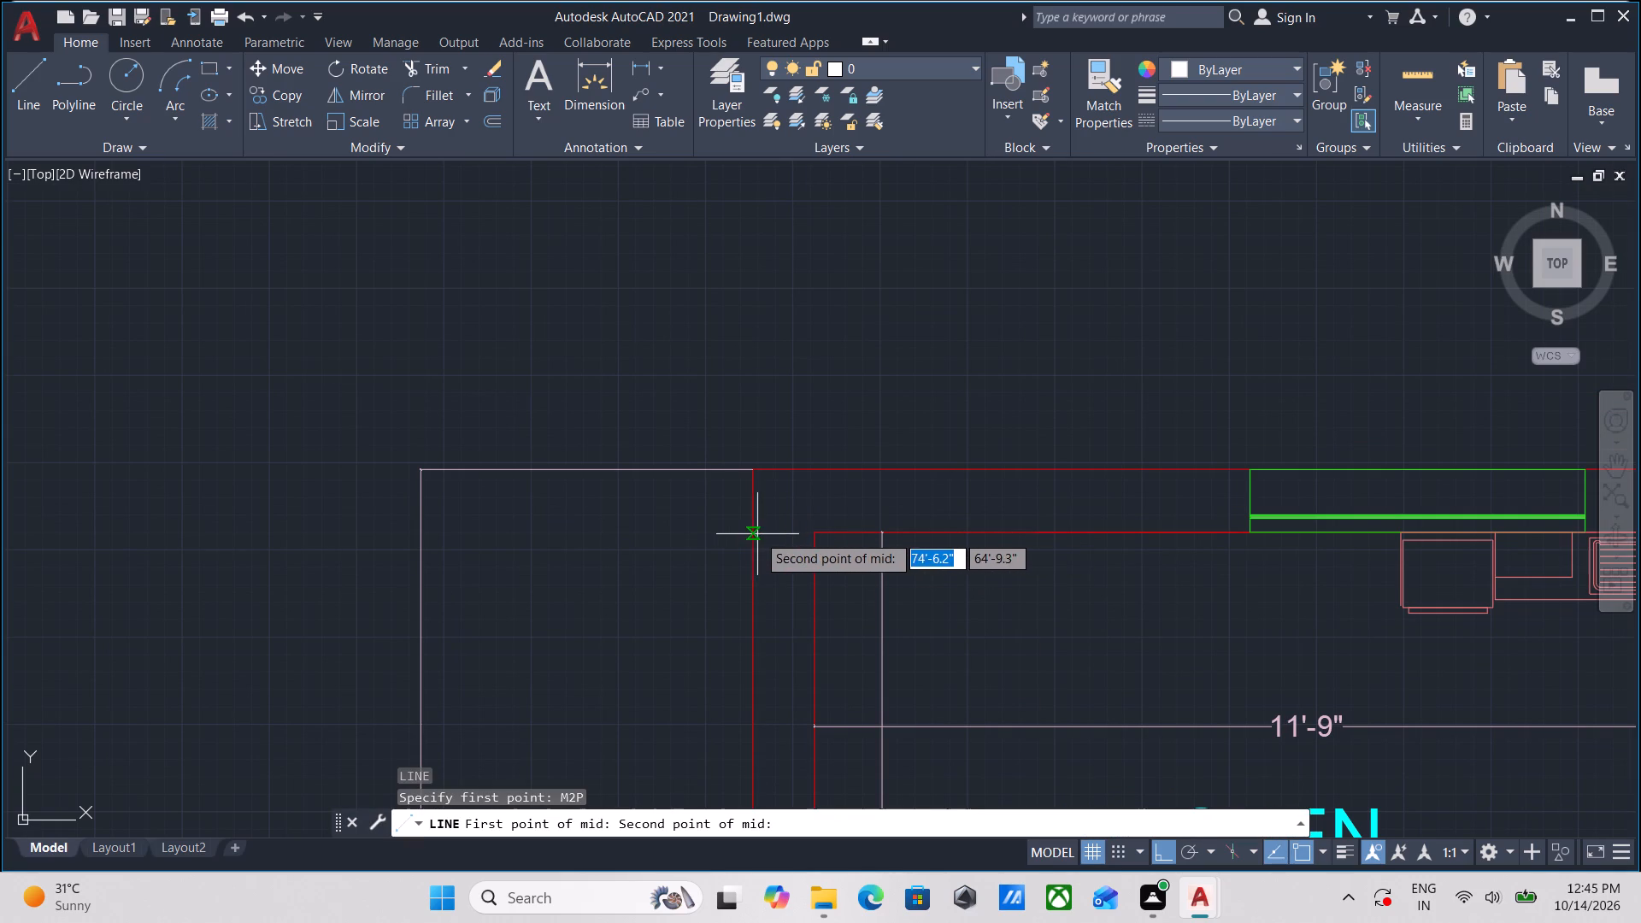
{"action": "left_click", "coordinate": [757, 534]}
{"action": "scroll", "coordinate": [785, 700], "scroll_direction": "down", "scroll_amount": 1}
{"action": "middle_click_drag", "start_coordinate": [785, 700], "coordinate": [786, 423]}
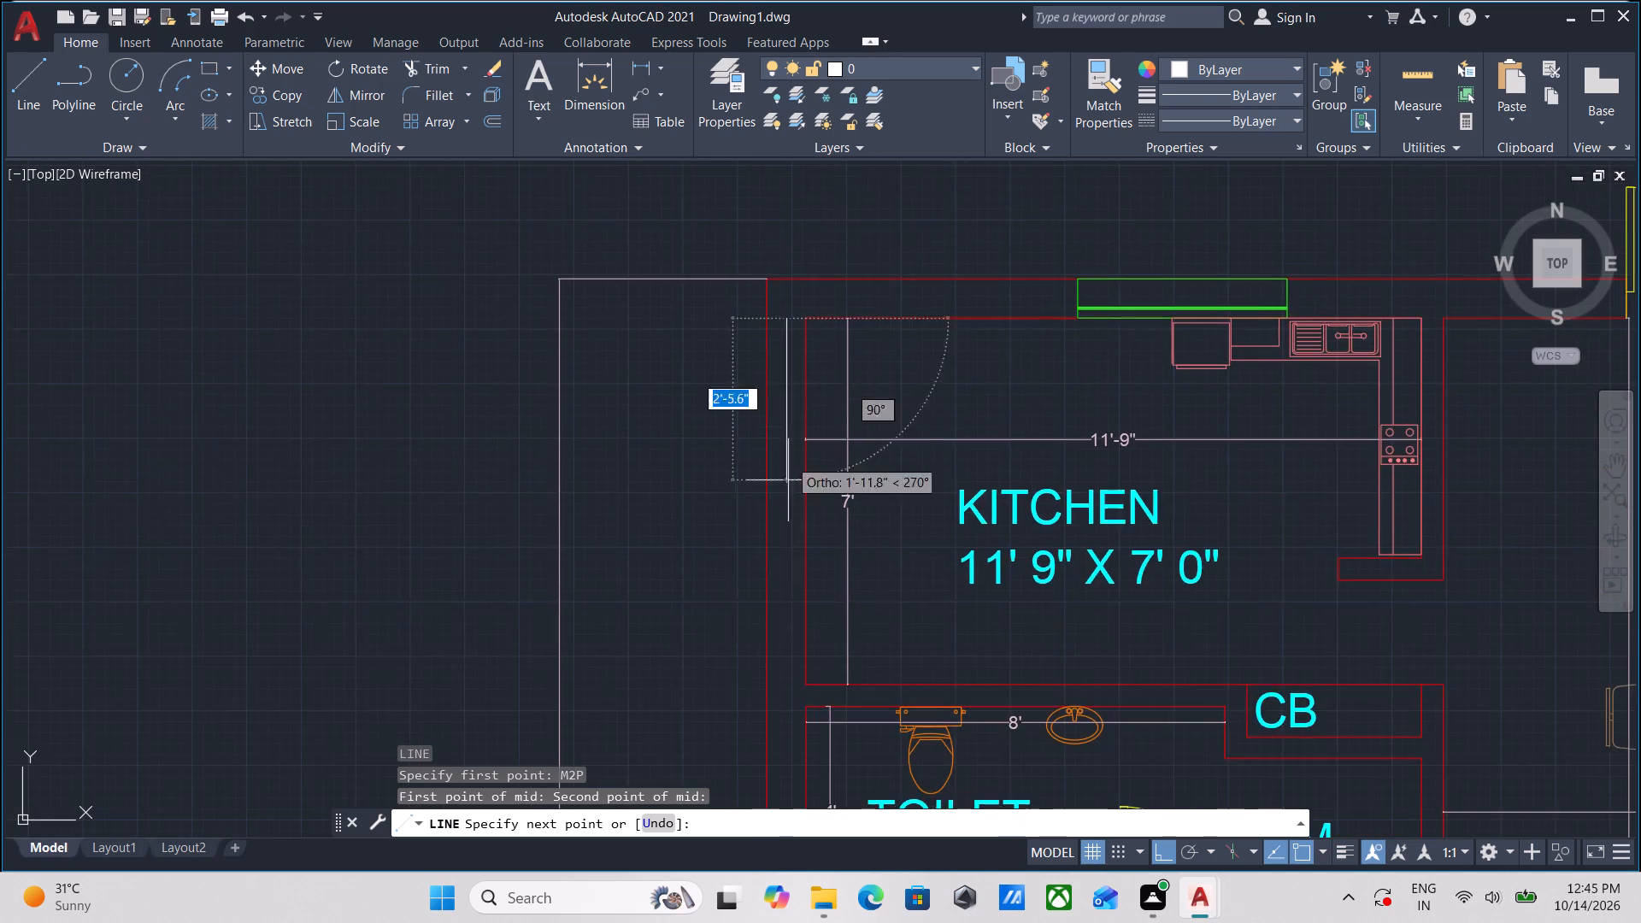
{"action": "scroll", "coordinate": [766, 730], "scroll_direction": "down", "scroll_amount": 2}
{"action": "middle_click_drag", "start_coordinate": [761, 737], "coordinate": [788, 383]}
{"action": "scroll", "coordinate": [793, 655], "scroll_direction": "down", "scroll_amount": 1}
{"action": "middle_click_drag", "start_coordinate": [791, 660], "coordinate": [802, 464]}
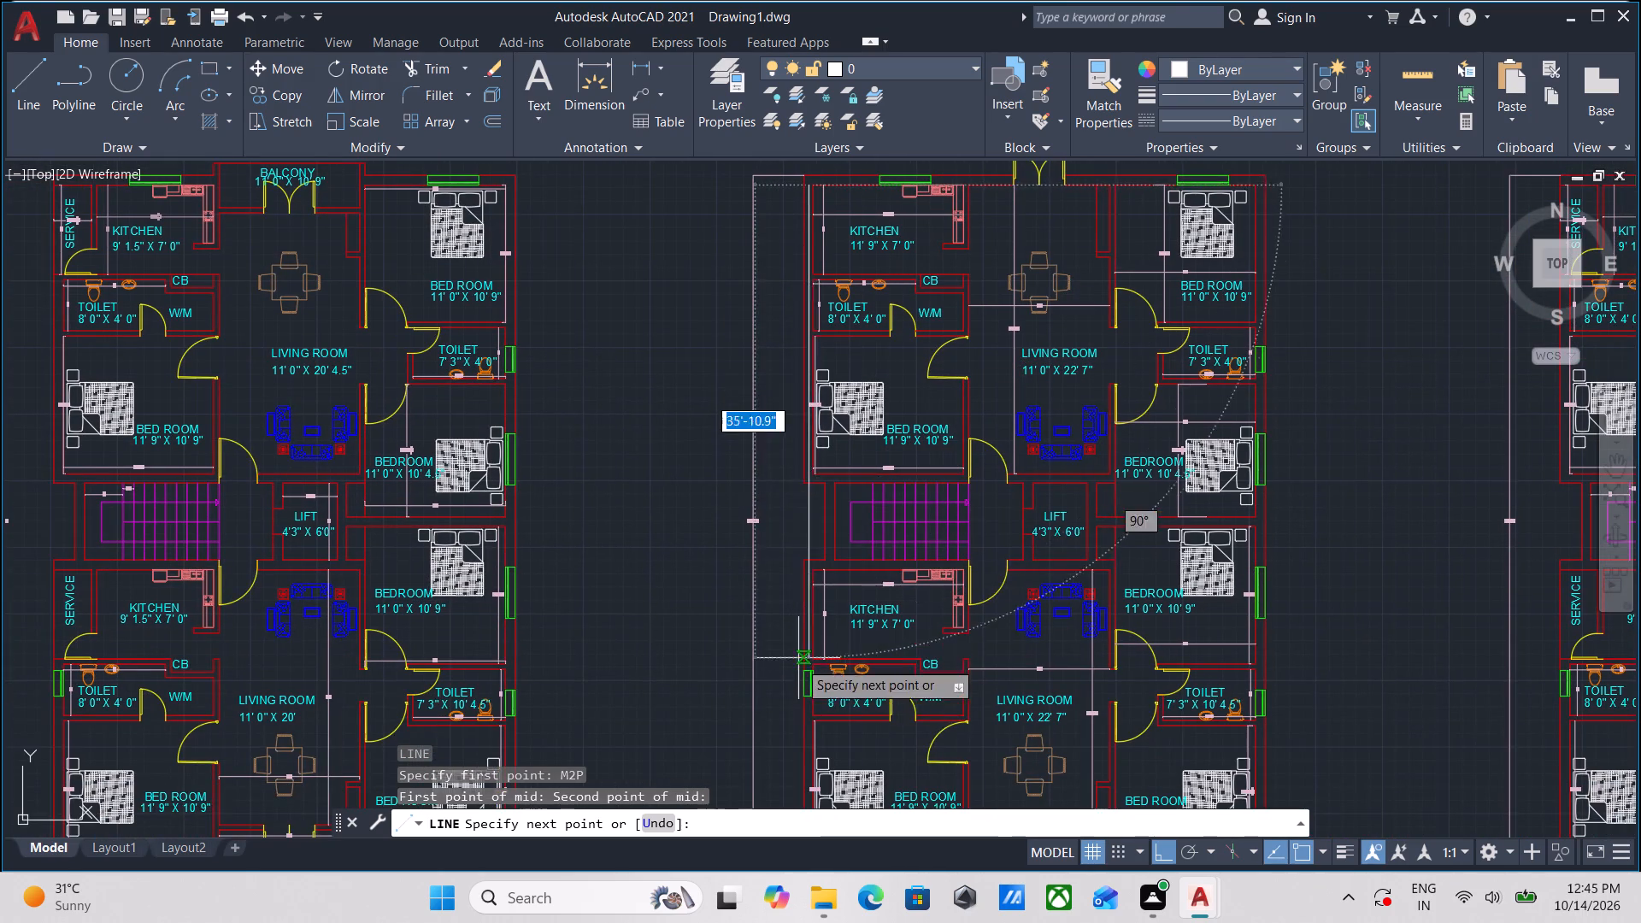
{"action": "middle_click_drag", "start_coordinate": [799, 698], "coordinate": [801, 432]}
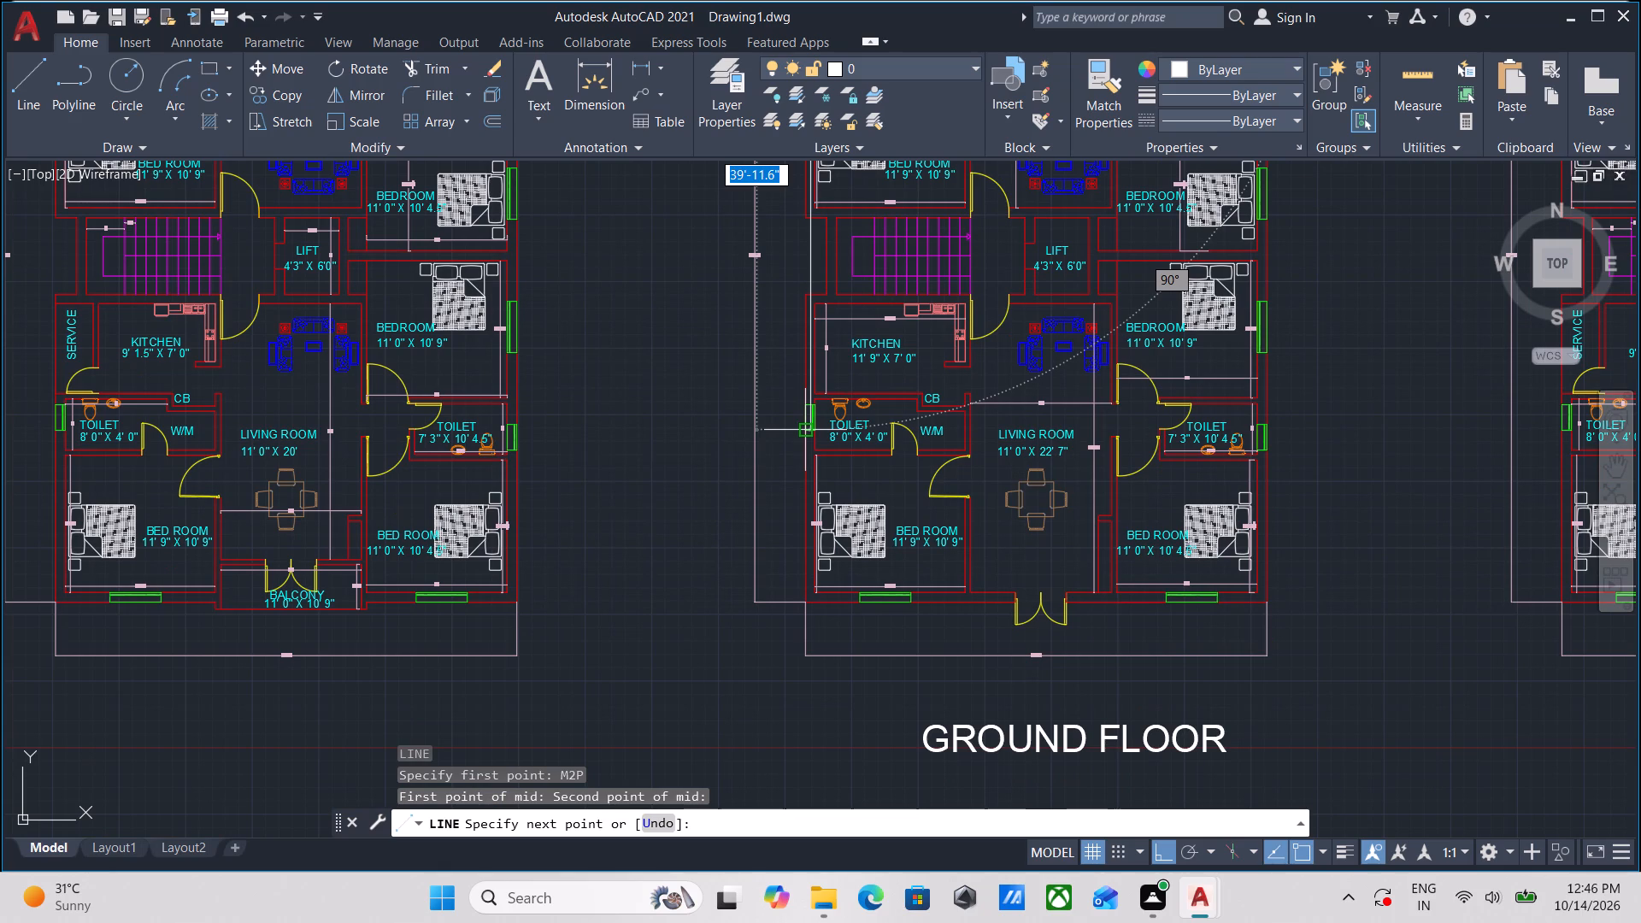
{"action": "scroll", "coordinate": [802, 430], "scroll_direction": "down", "scroll_amount": 1}
{"action": "middle_click_drag", "start_coordinate": [802, 430], "coordinate": [803, 376]}
{"action": "scroll", "coordinate": [813, 473], "scroll_direction": "up", "scroll_amount": 2}
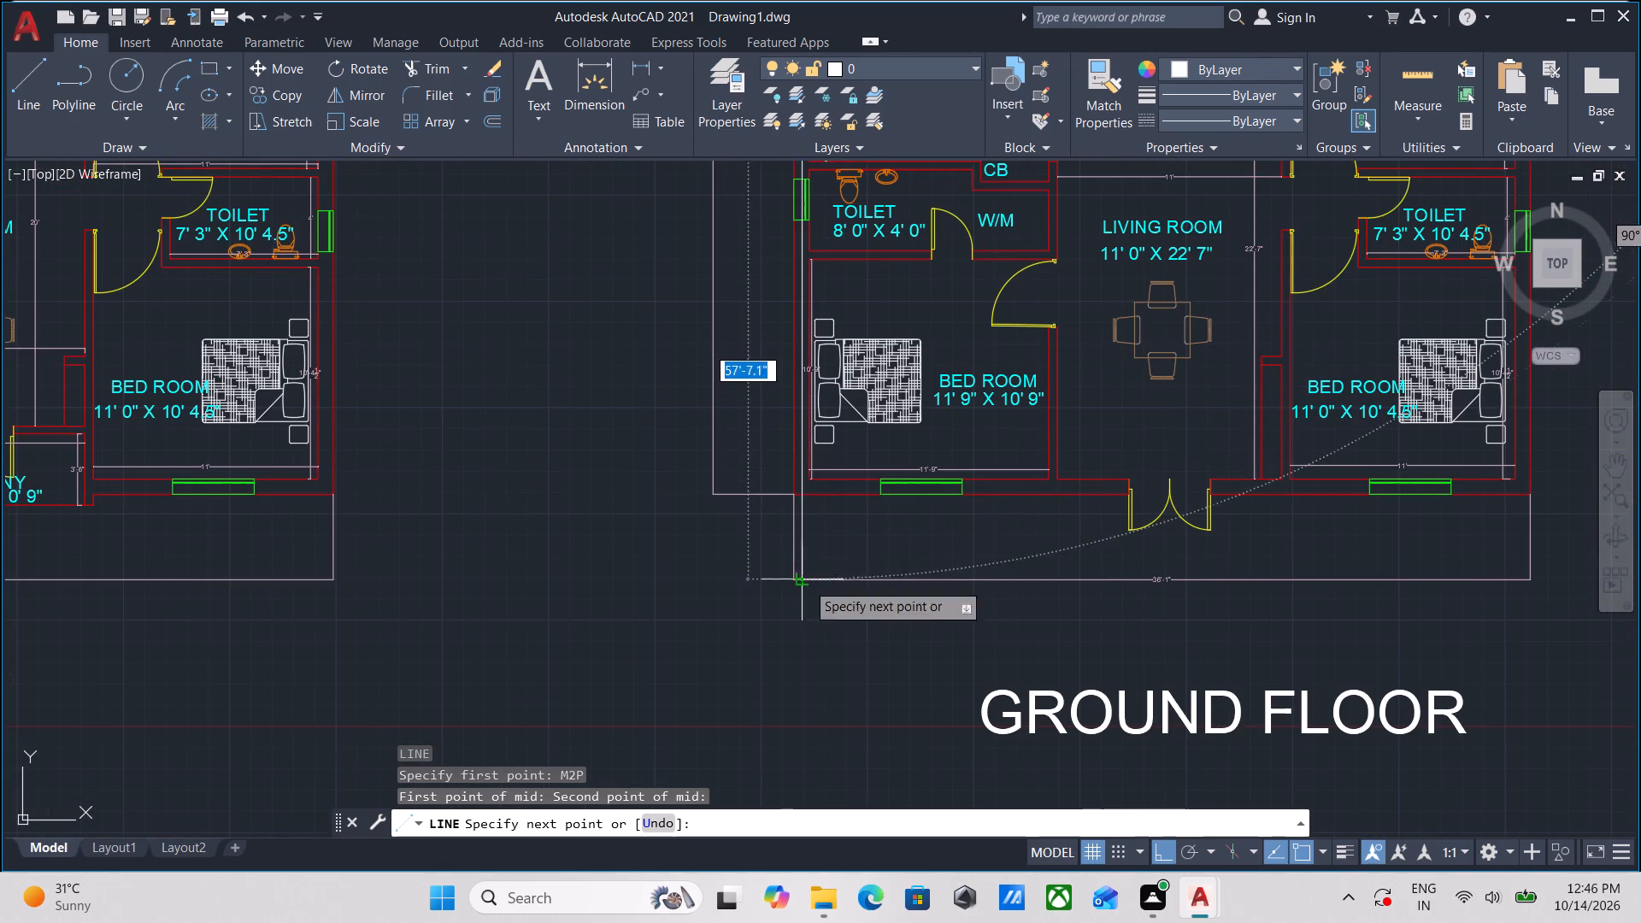
{"action": "left_click", "coordinate": [794, 660]}
{"action": "middle_click_drag", "start_coordinate": [765, 658], "coordinate": [742, 690]}
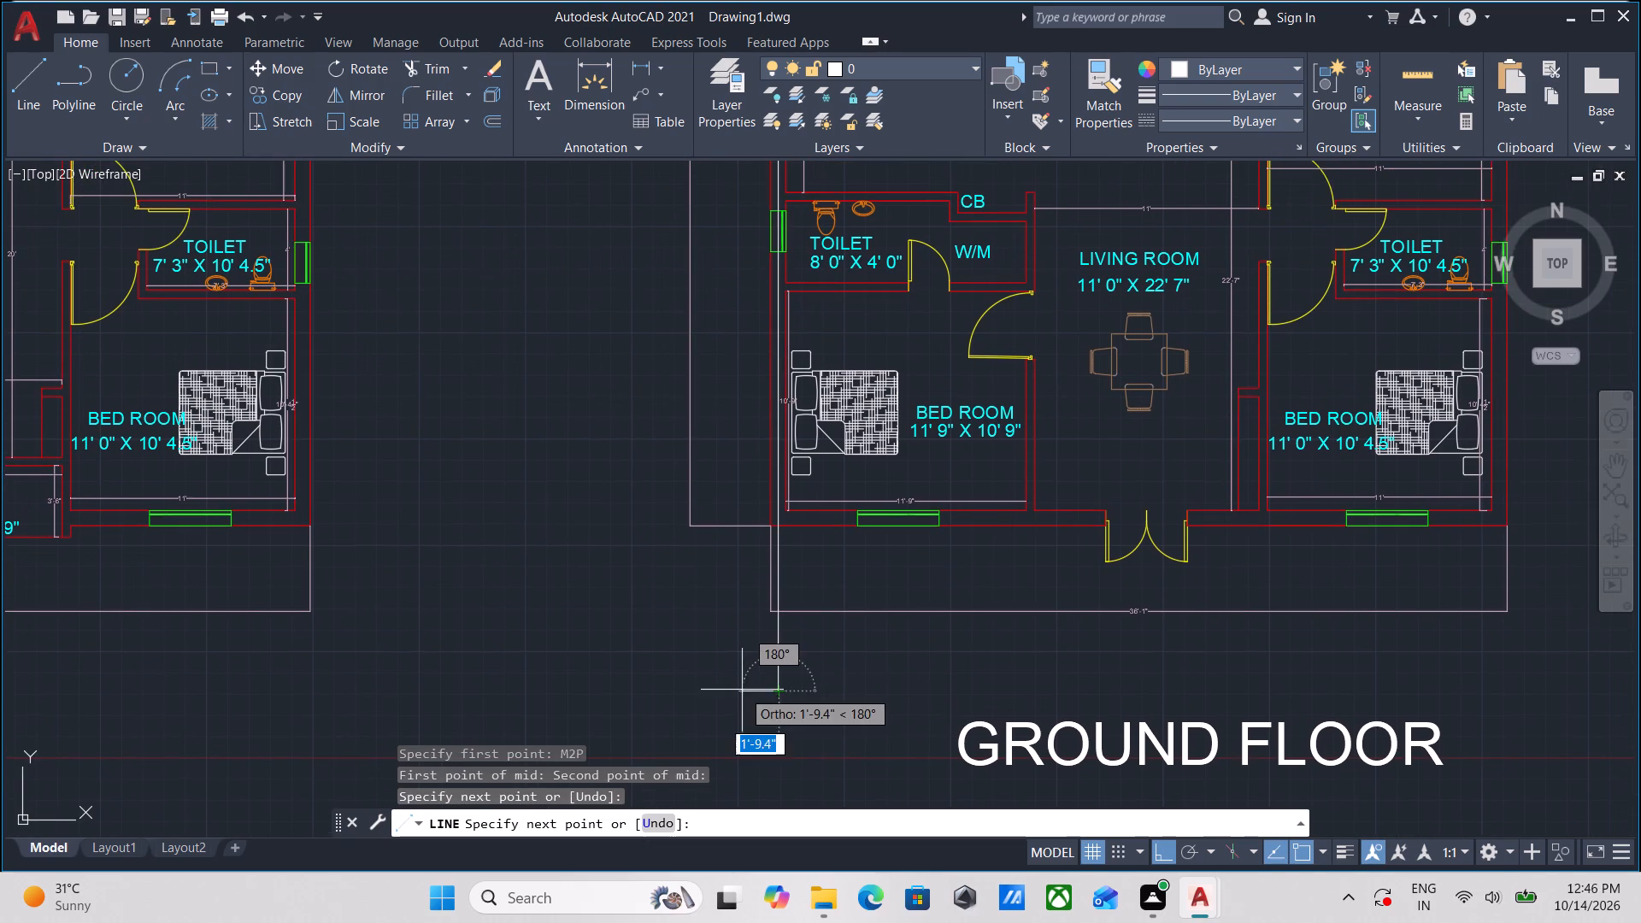
{"action": "key", "text": "Escape"}
Stretch the upper end of the vertical wall centre line about 4'-3" upward, past the kitchen's north wall.
{"action": "scroll", "coordinate": [798, 599], "scroll_direction": "down", "scroll_amount": 2}
{"action": "middle_click_drag", "start_coordinate": [798, 591], "coordinate": [699, 809]}
{"action": "scroll", "coordinate": [712, 315], "scroll_direction": "up", "scroll_amount": 3}
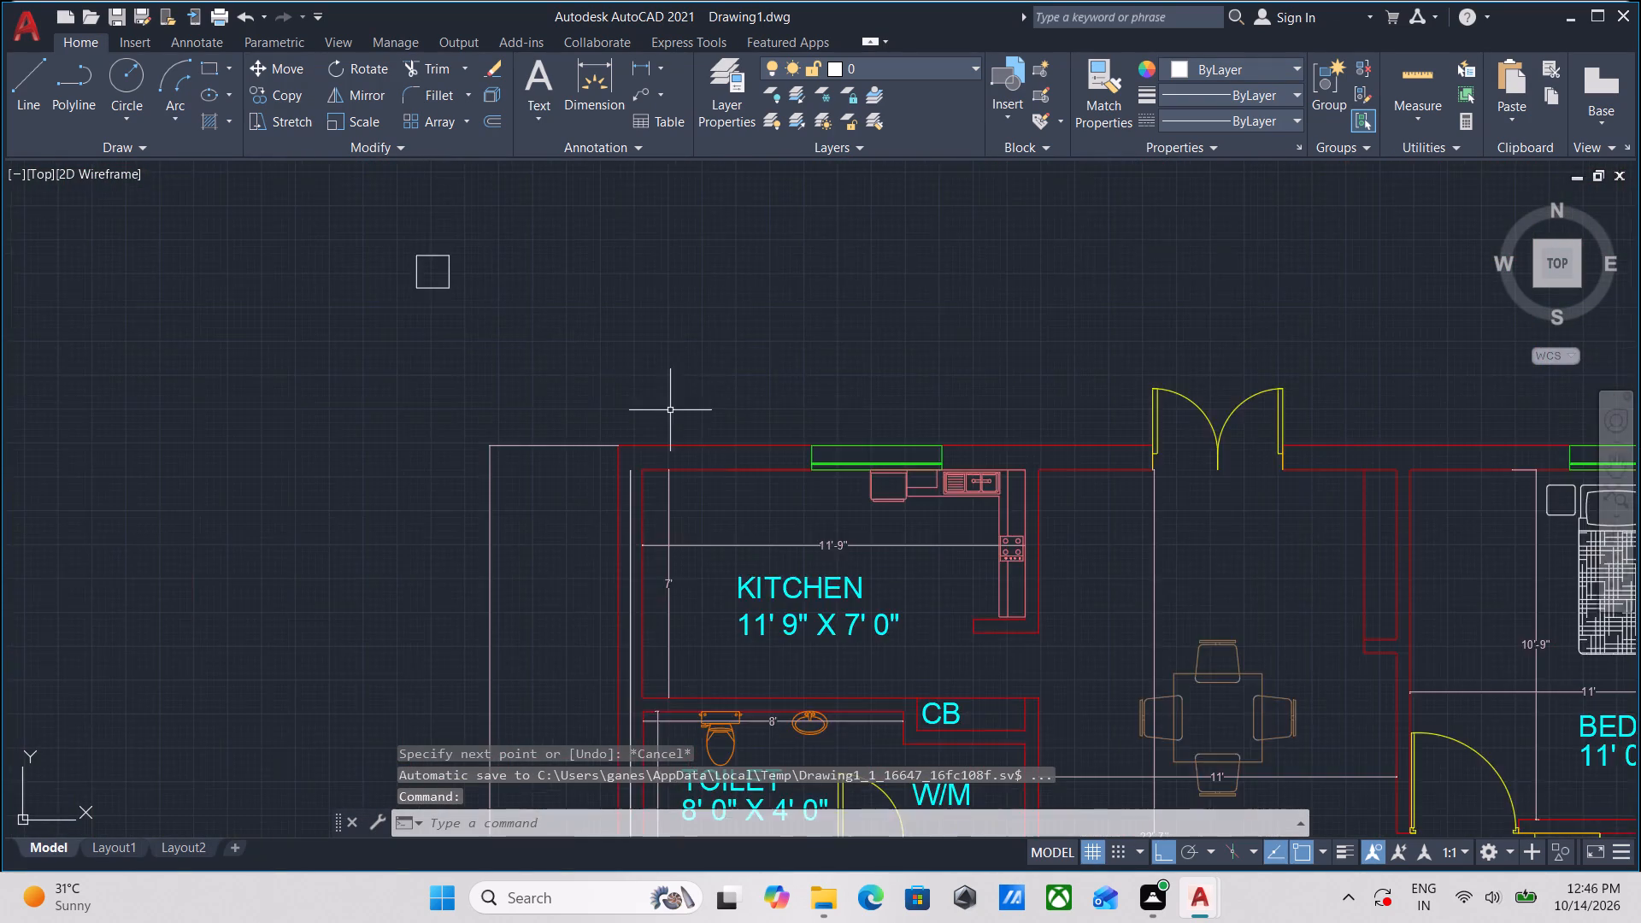
{"action": "scroll", "coordinate": [668, 412], "scroll_direction": "up", "scroll_amount": 3}
{"action": "scroll", "coordinate": [603, 533], "scroll_direction": "up", "scroll_amount": 2}
{"action": "scroll", "coordinate": [558, 533], "scroll_direction": "down", "scroll_amount": 1}
{"action": "middle_click_drag", "start_coordinate": [558, 533], "coordinate": [711, 411]}
{"action": "left_click", "coordinate": [709, 438]}
{"action": "left_click", "coordinate": [622, 512]}
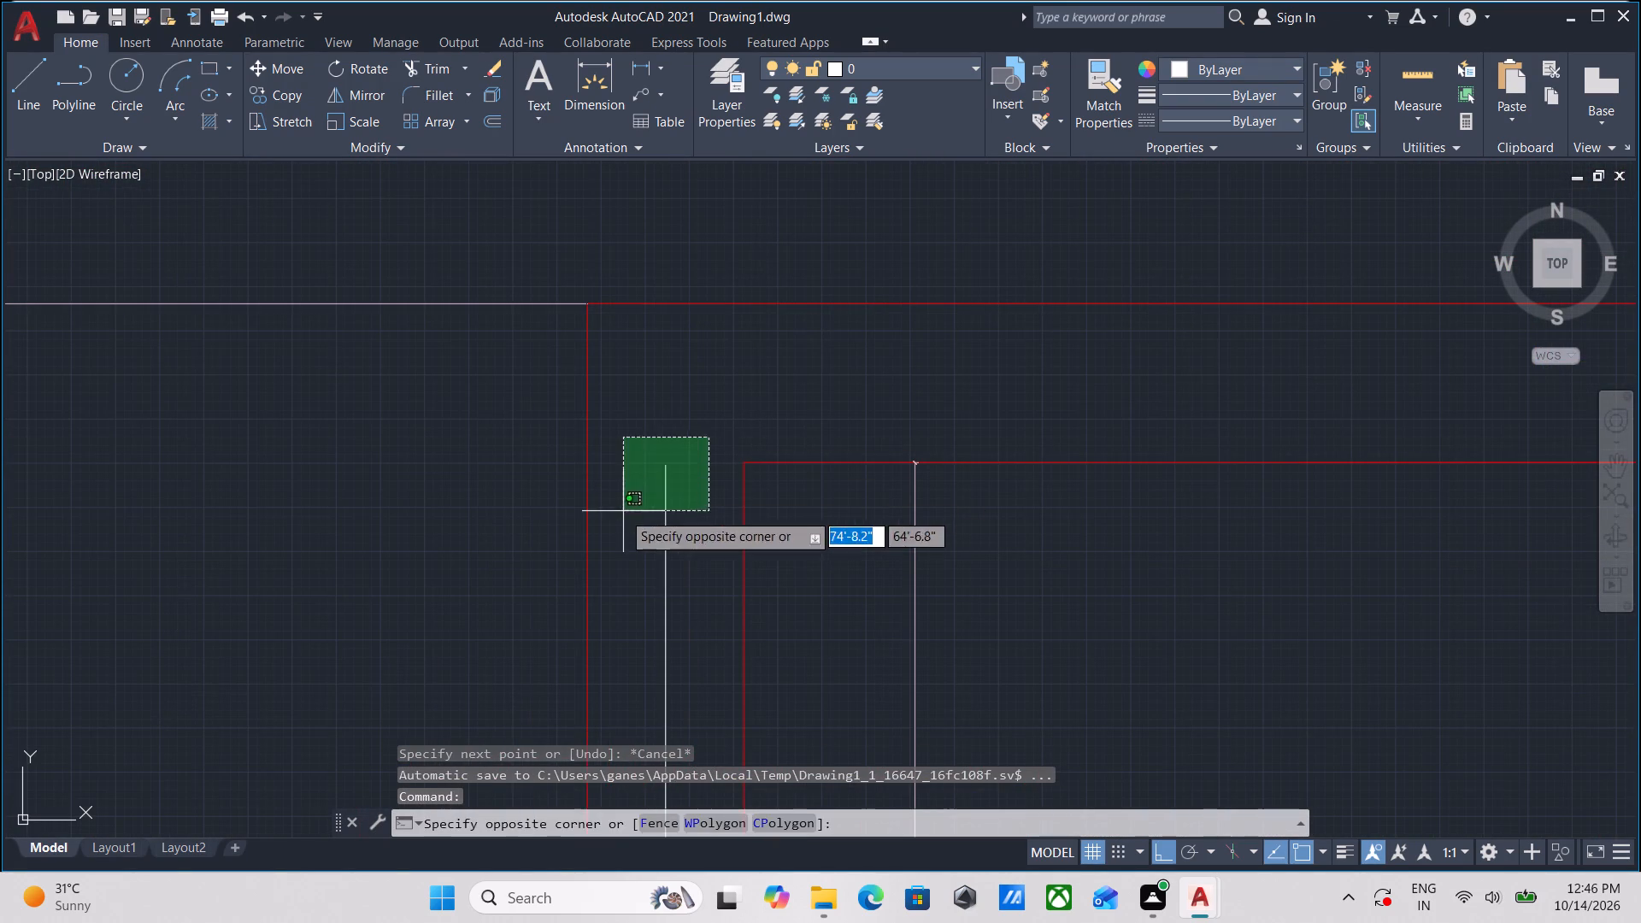
{"action": "left_click", "coordinate": [666, 464]}
{"action": "middle_click_drag", "start_coordinate": [669, 236], "coordinate": [656, 418]}
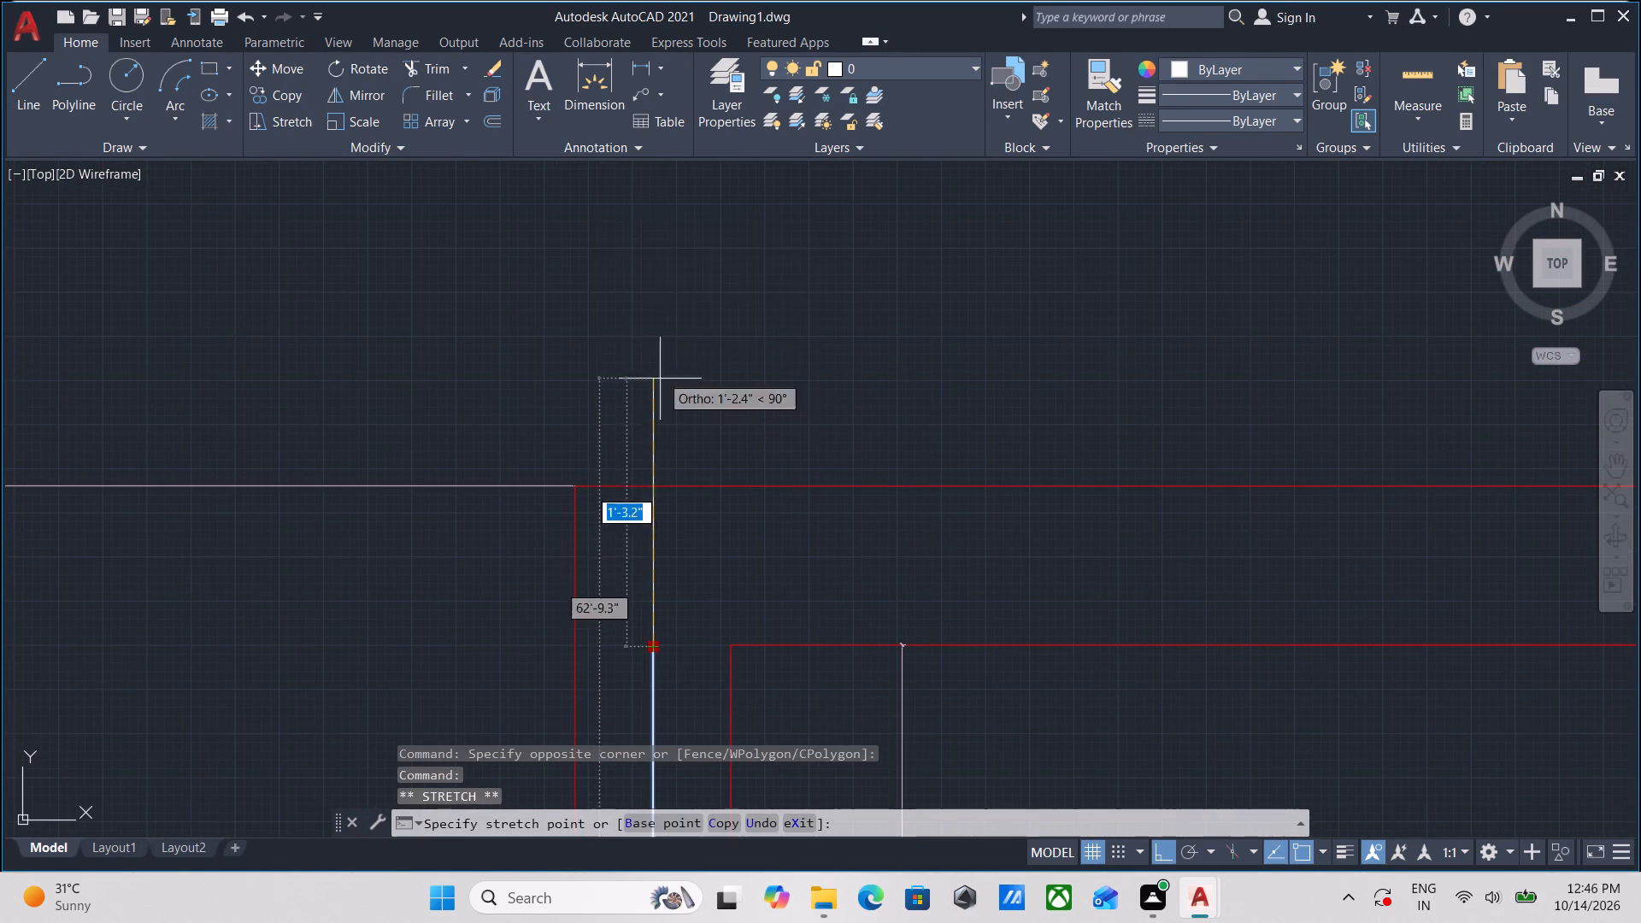
{"action": "scroll", "coordinate": [661, 187], "scroll_direction": "down", "scroll_amount": 1}
{"action": "middle_click_drag", "start_coordinate": [661, 187], "coordinate": [645, 350]}
{"action": "scroll", "coordinate": [624, 155], "scroll_direction": "down", "scroll_amount": 2}
{"action": "middle_click_drag", "start_coordinate": [622, 159], "coordinate": [620, 190]}
{"action": "middle_click_drag", "start_coordinate": [620, 200], "coordinate": [615, 403]}
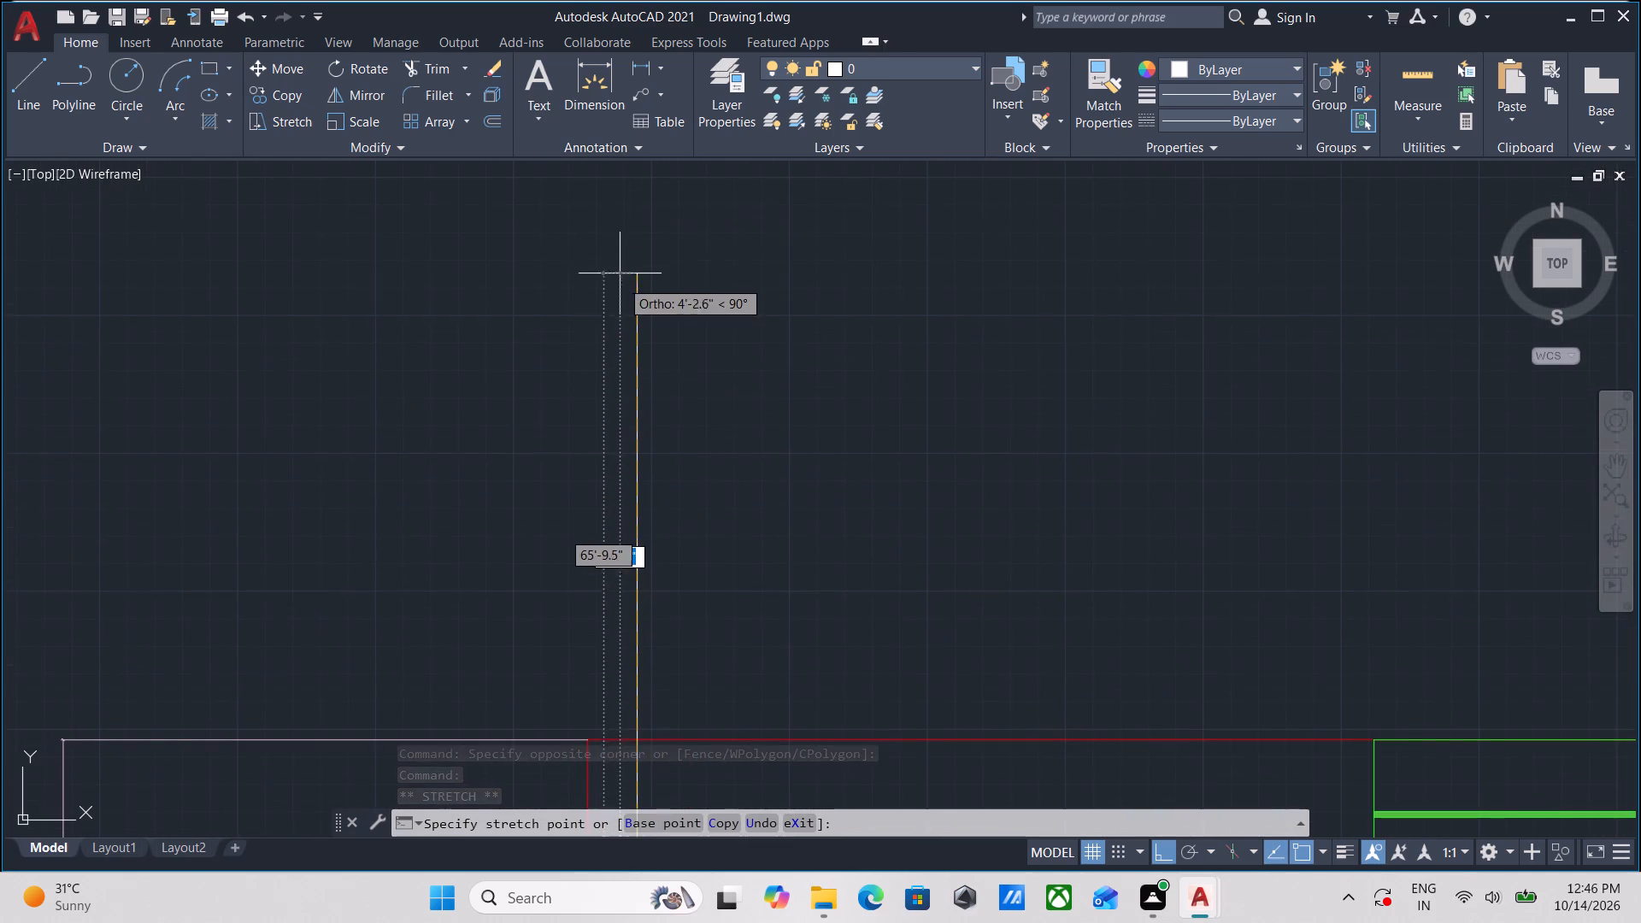
{"action": "left_click", "coordinate": [618, 267]}
{"action": "scroll", "coordinate": [618, 267], "scroll_direction": "down", "scroll_amount": 2}
{"action": "key", "text": "Escape"}
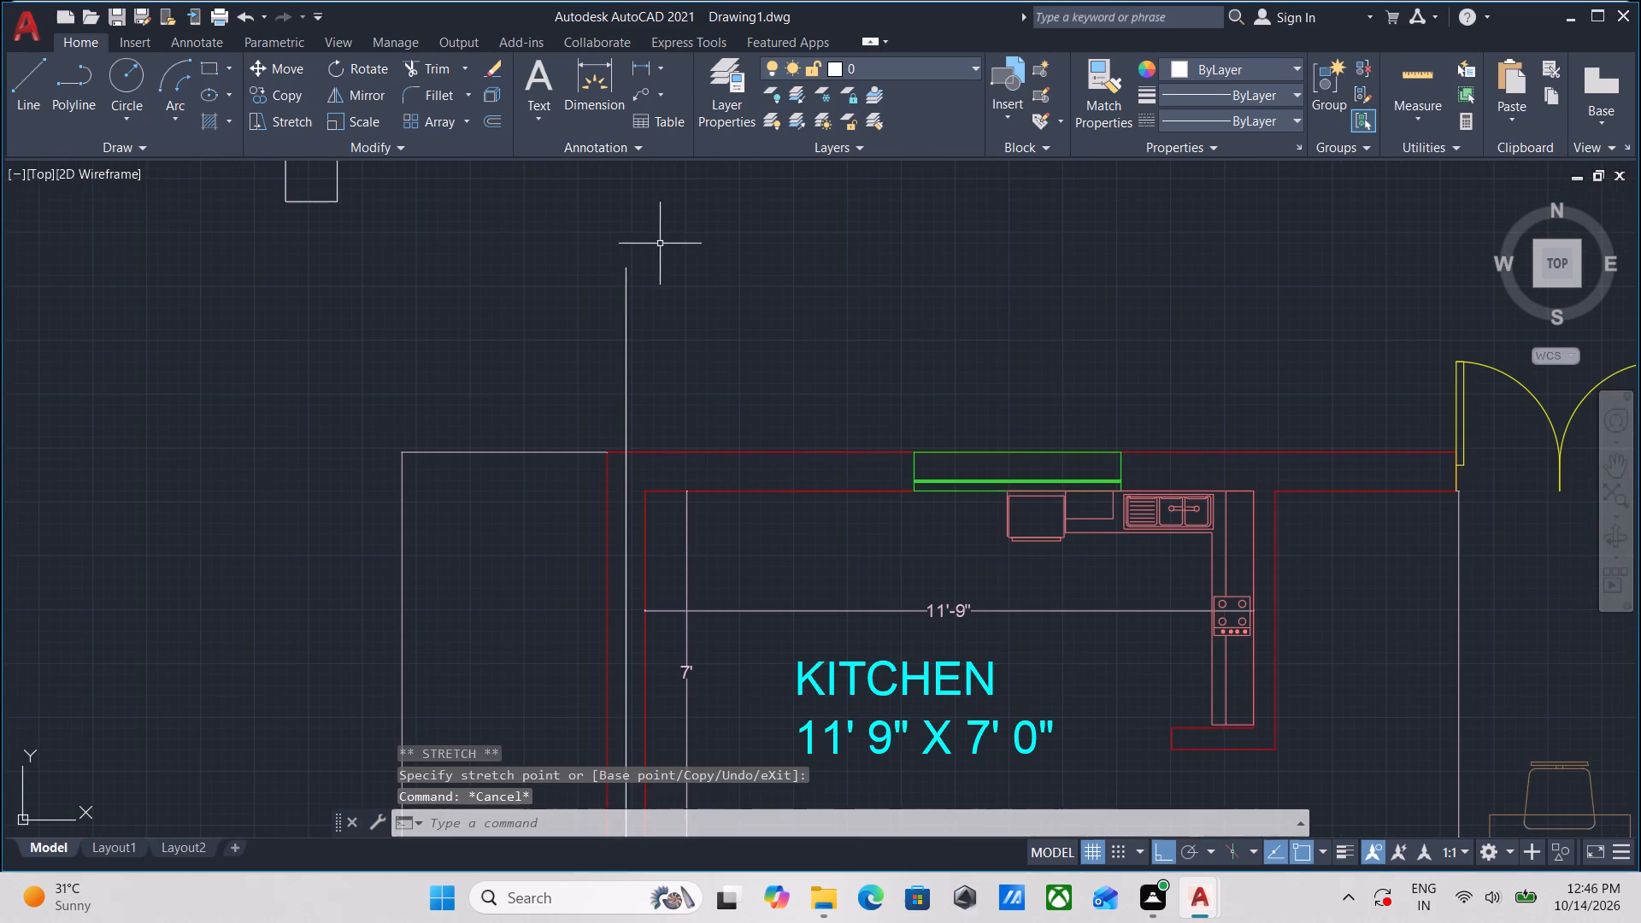
Draw a horizontal centre line eastward from midway between the kitchen's north wall faces, about 42'-10" long plus a collinear segment of about 2'-4".
{"action": "scroll", "coordinate": [703, 338], "scroll_direction": "down", "scroll_amount": 1}
{"action": "middle_click_drag", "start_coordinate": [707, 327], "coordinate": [754, 183]}
{"action": "scroll", "coordinate": [693, 297], "scroll_direction": "up", "scroll_amount": 3}
{"action": "scroll", "coordinate": [738, 238], "scroll_direction": "up", "scroll_amount": 2}
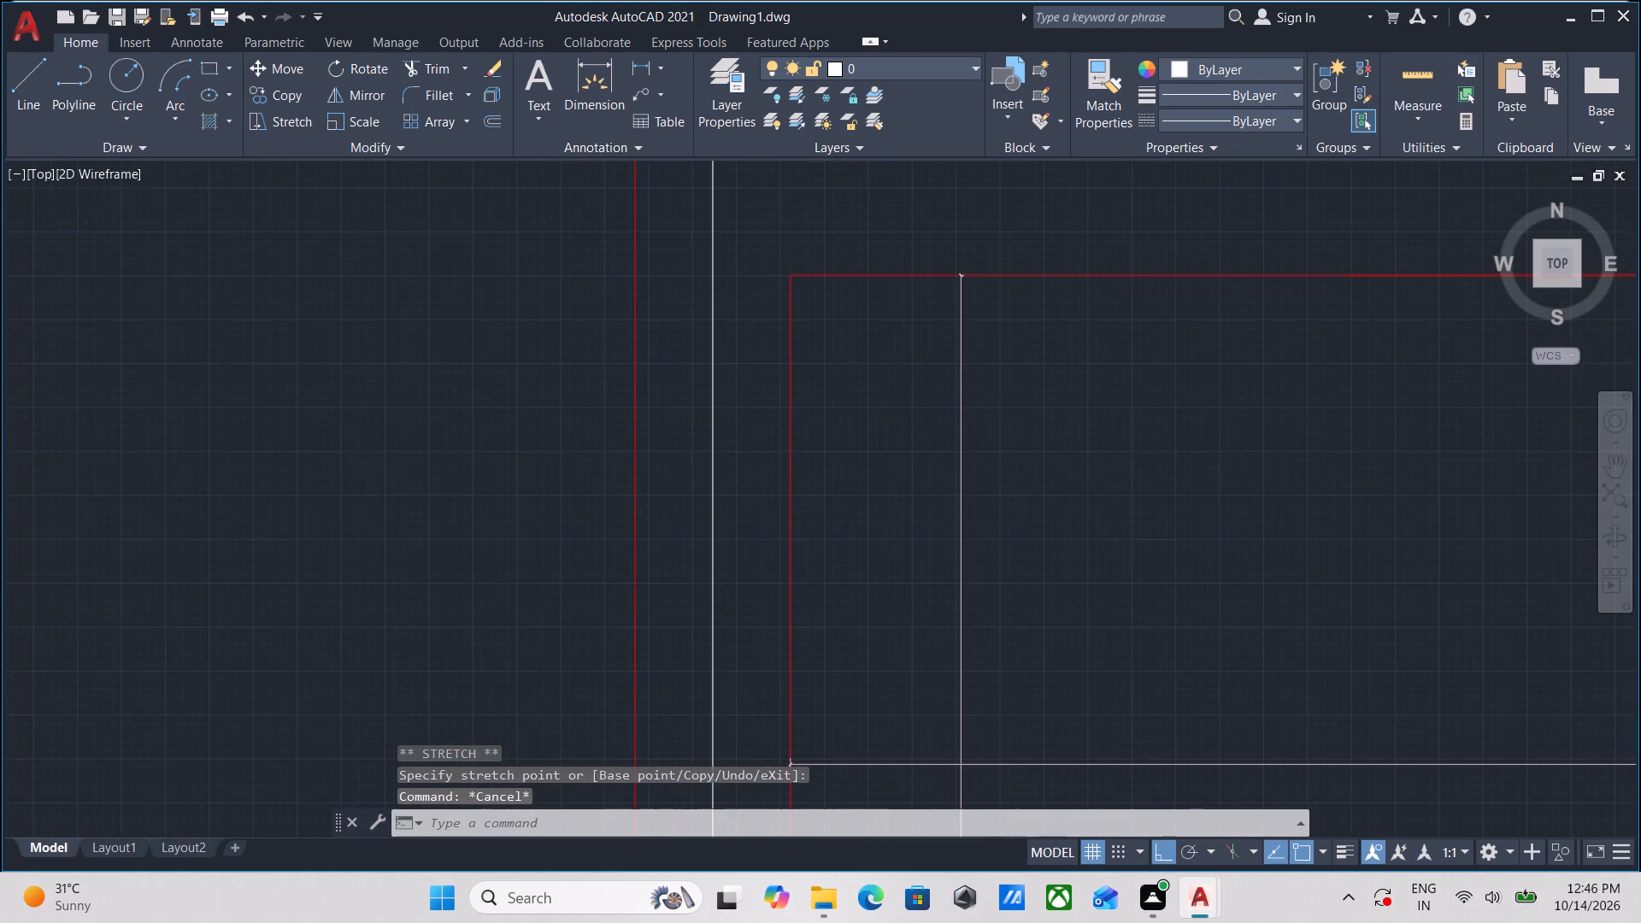
{"action": "scroll", "coordinate": [738, 238], "scroll_direction": "down", "scroll_amount": 3}
{"action": "middle_click_drag", "start_coordinate": [738, 238], "coordinate": [629, 393]}
{"action": "middle_click_drag", "start_coordinate": [656, 347], "coordinate": [629, 385]}
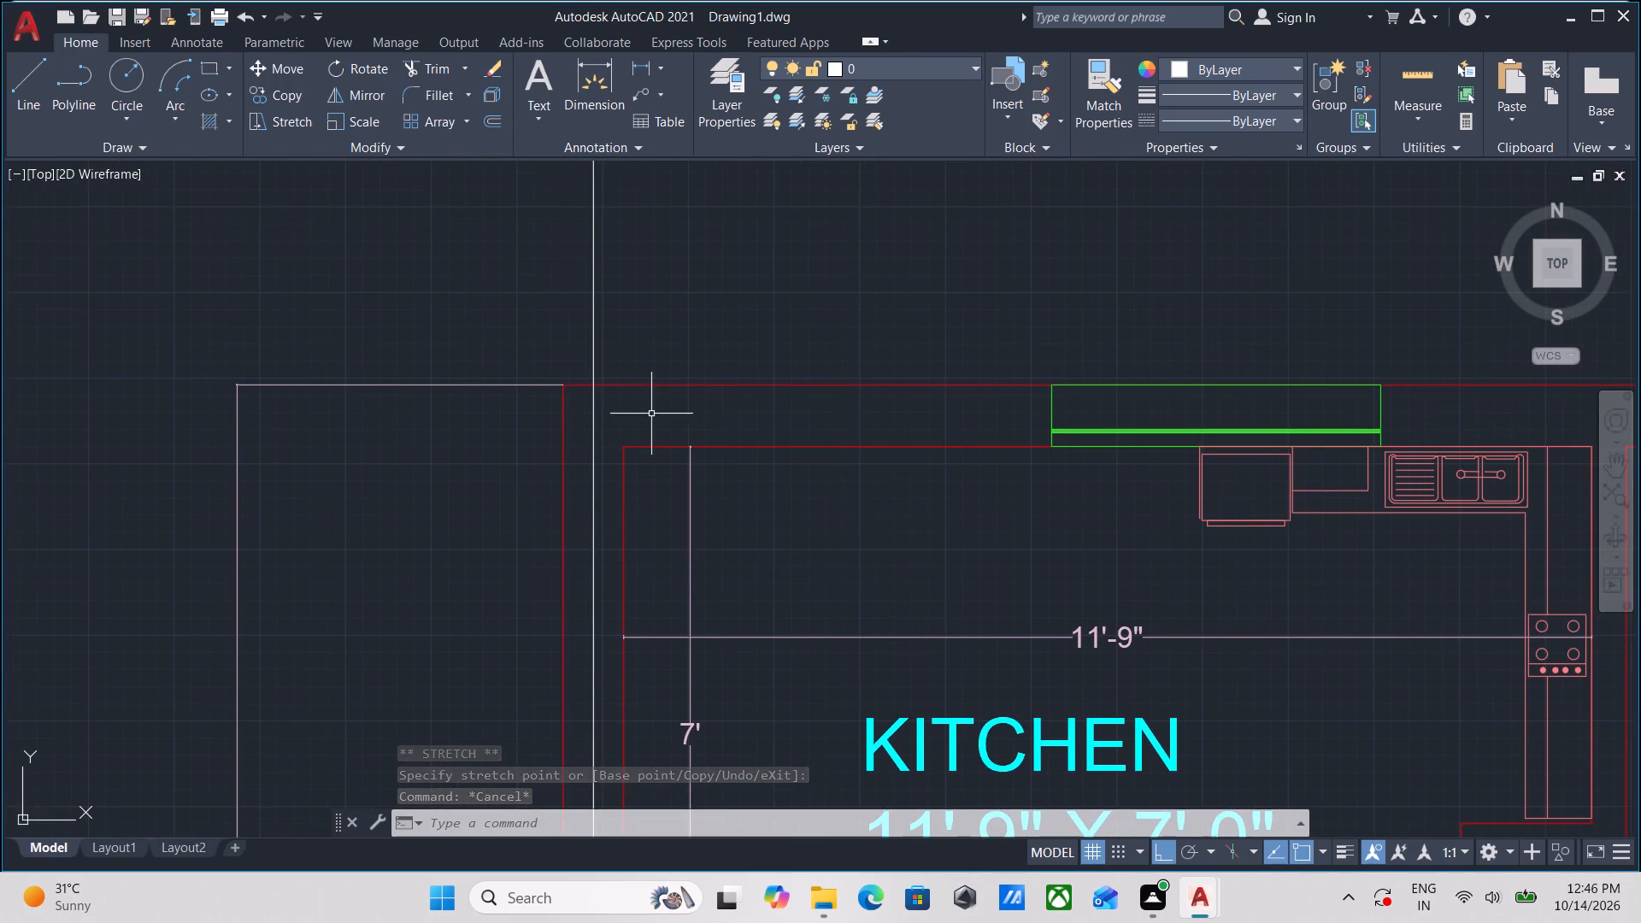
{"action": "middle_click_drag", "start_coordinate": [651, 414], "coordinate": [583, 426]}
{"action": "scroll", "coordinate": [610, 416], "scroll_direction": "down", "scroll_amount": 1}
{"action": "middle_click_drag", "start_coordinate": [615, 416], "coordinate": [418, 393]}
{"action": "scroll", "coordinate": [418, 393], "scroll_direction": "down", "scroll_amount": 3}
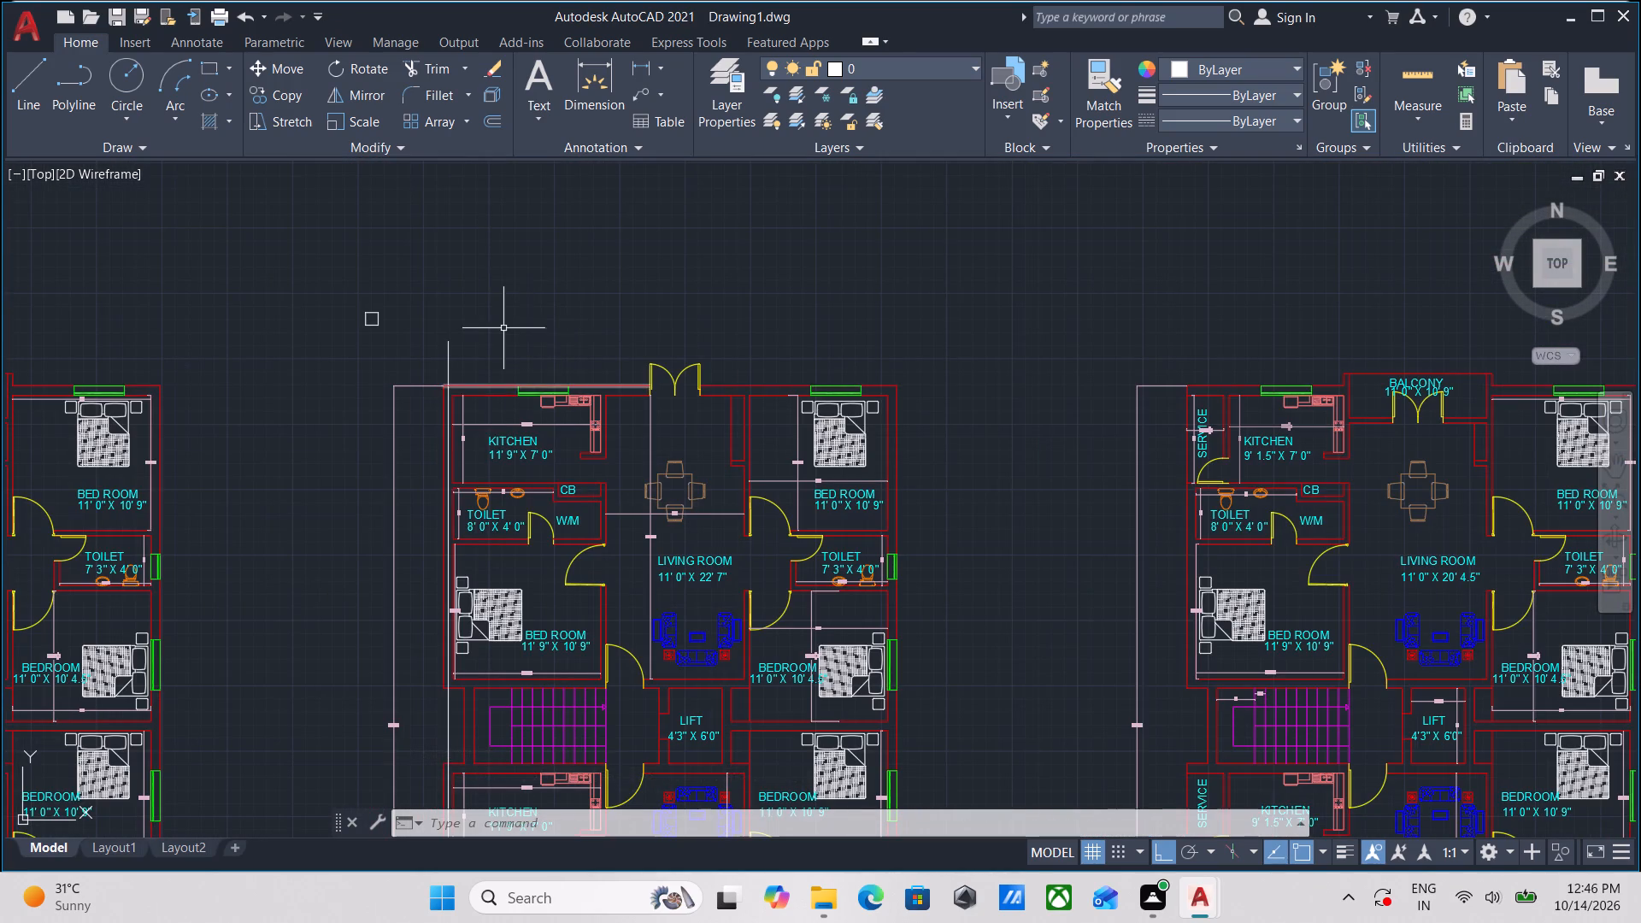
{"action": "scroll", "coordinate": [502, 328], "scroll_direction": "up", "scroll_amount": 2}
{"action": "middle_click_drag", "start_coordinate": [502, 328], "coordinate": [579, 243]}
{"action": "scroll", "coordinate": [464, 383], "scroll_direction": "up", "scroll_amount": 1}
{"action": "middle_click_drag", "start_coordinate": [432, 429], "coordinate": [517, 427]}
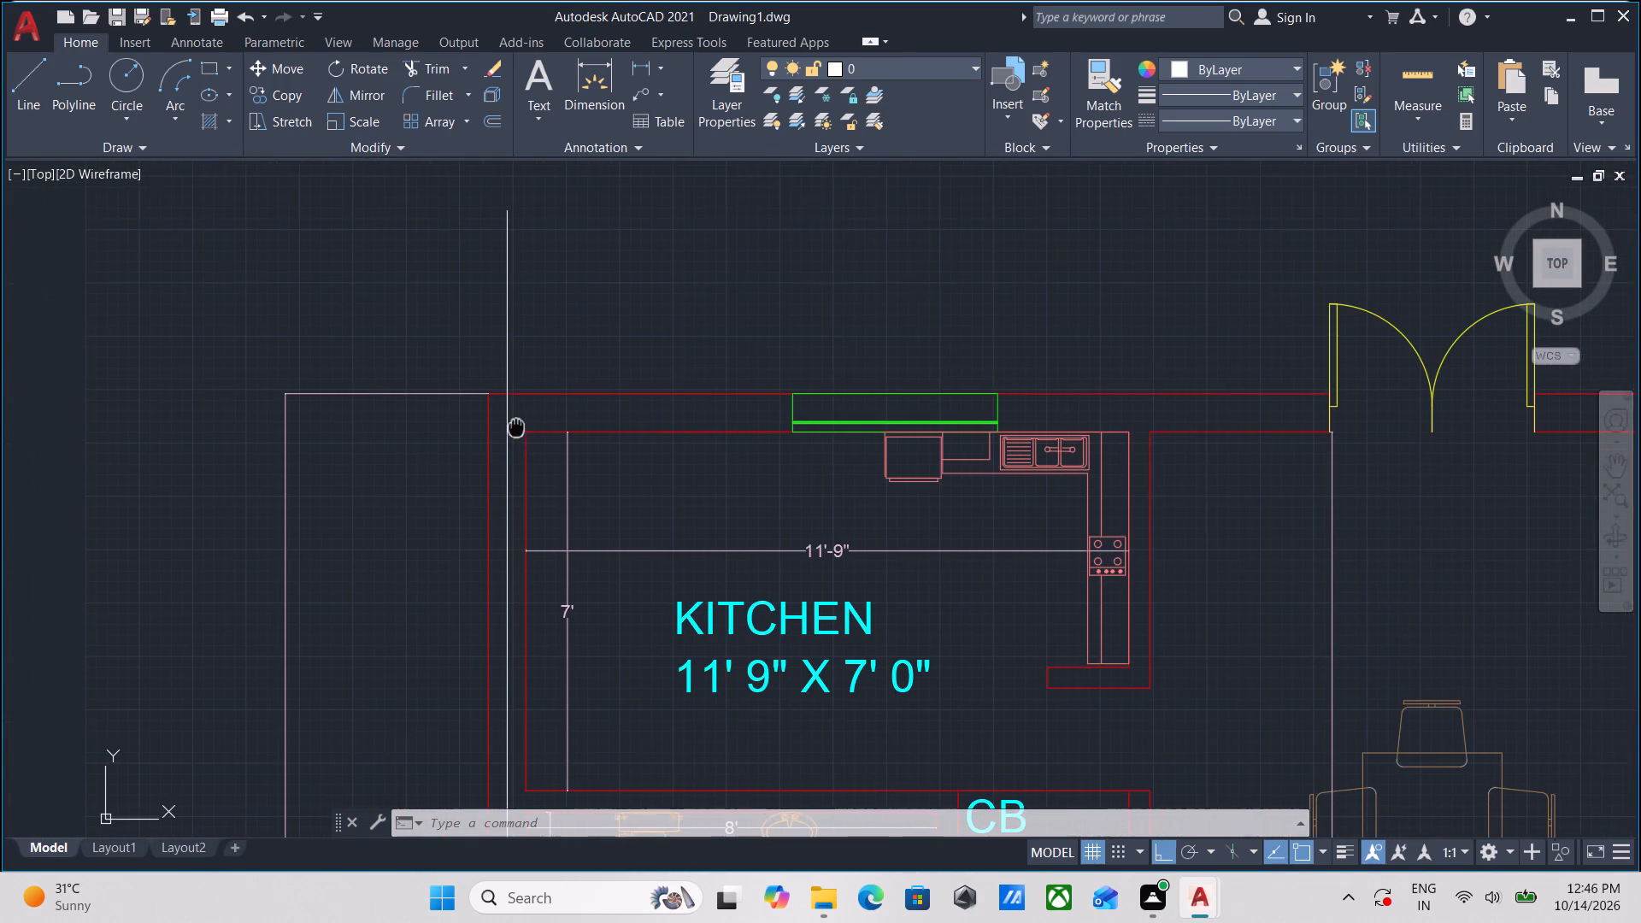
{"action": "middle_click_drag", "start_coordinate": [517, 427], "coordinate": [518, 426]}
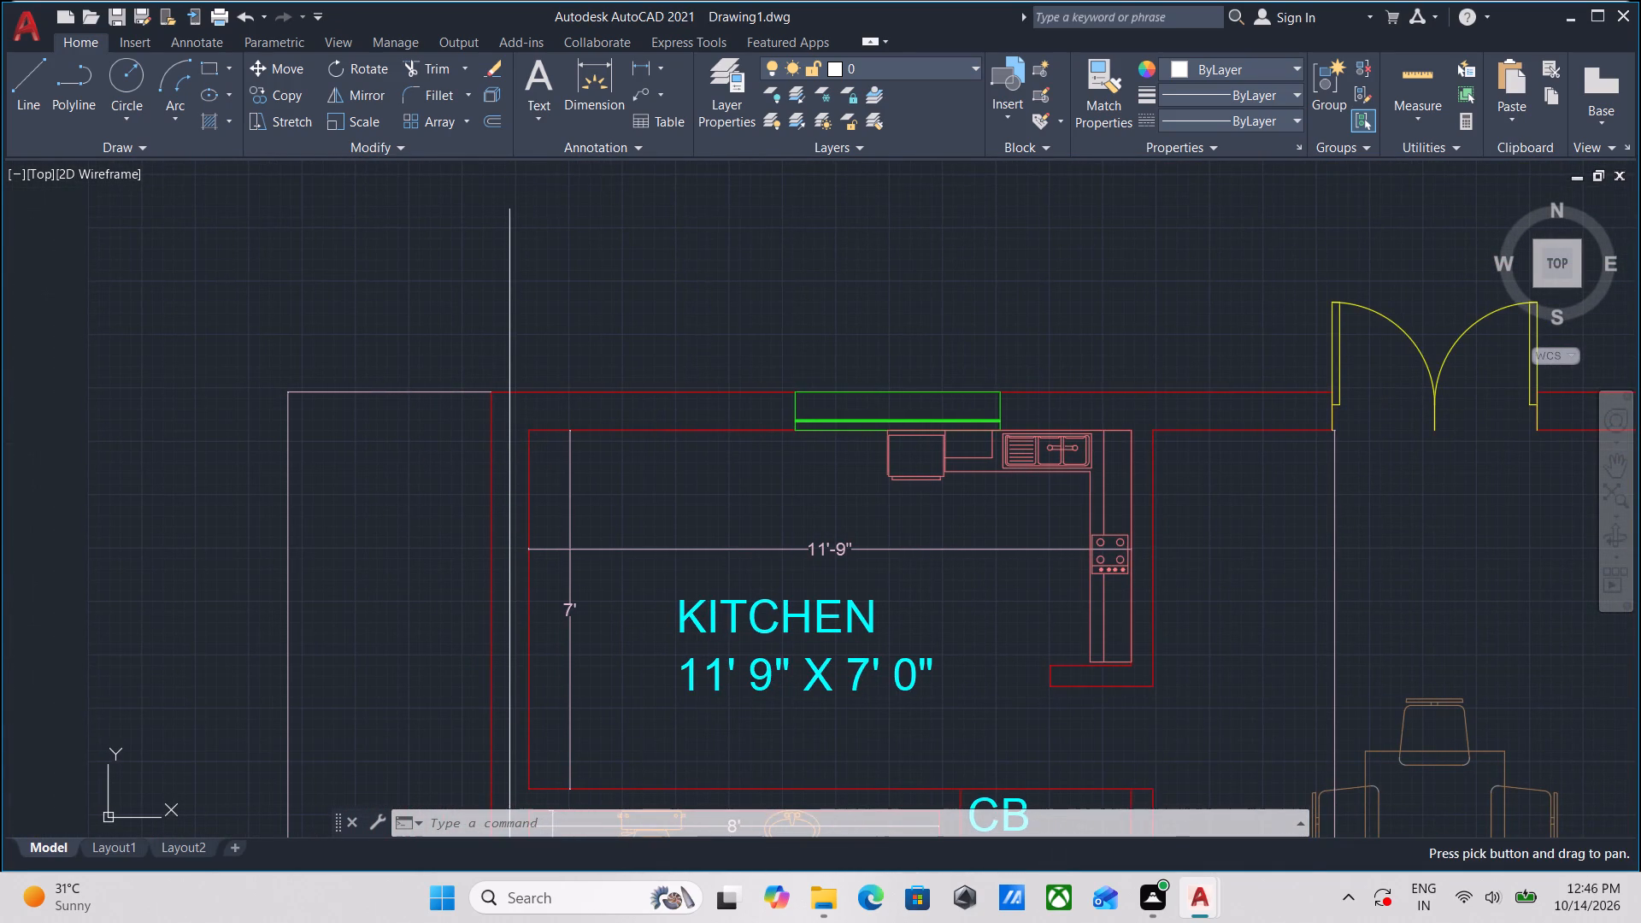
{"action": "key", "text": "l"}
{"action": "key", "text": "Return"}
{"action": "key", "text": "m"}
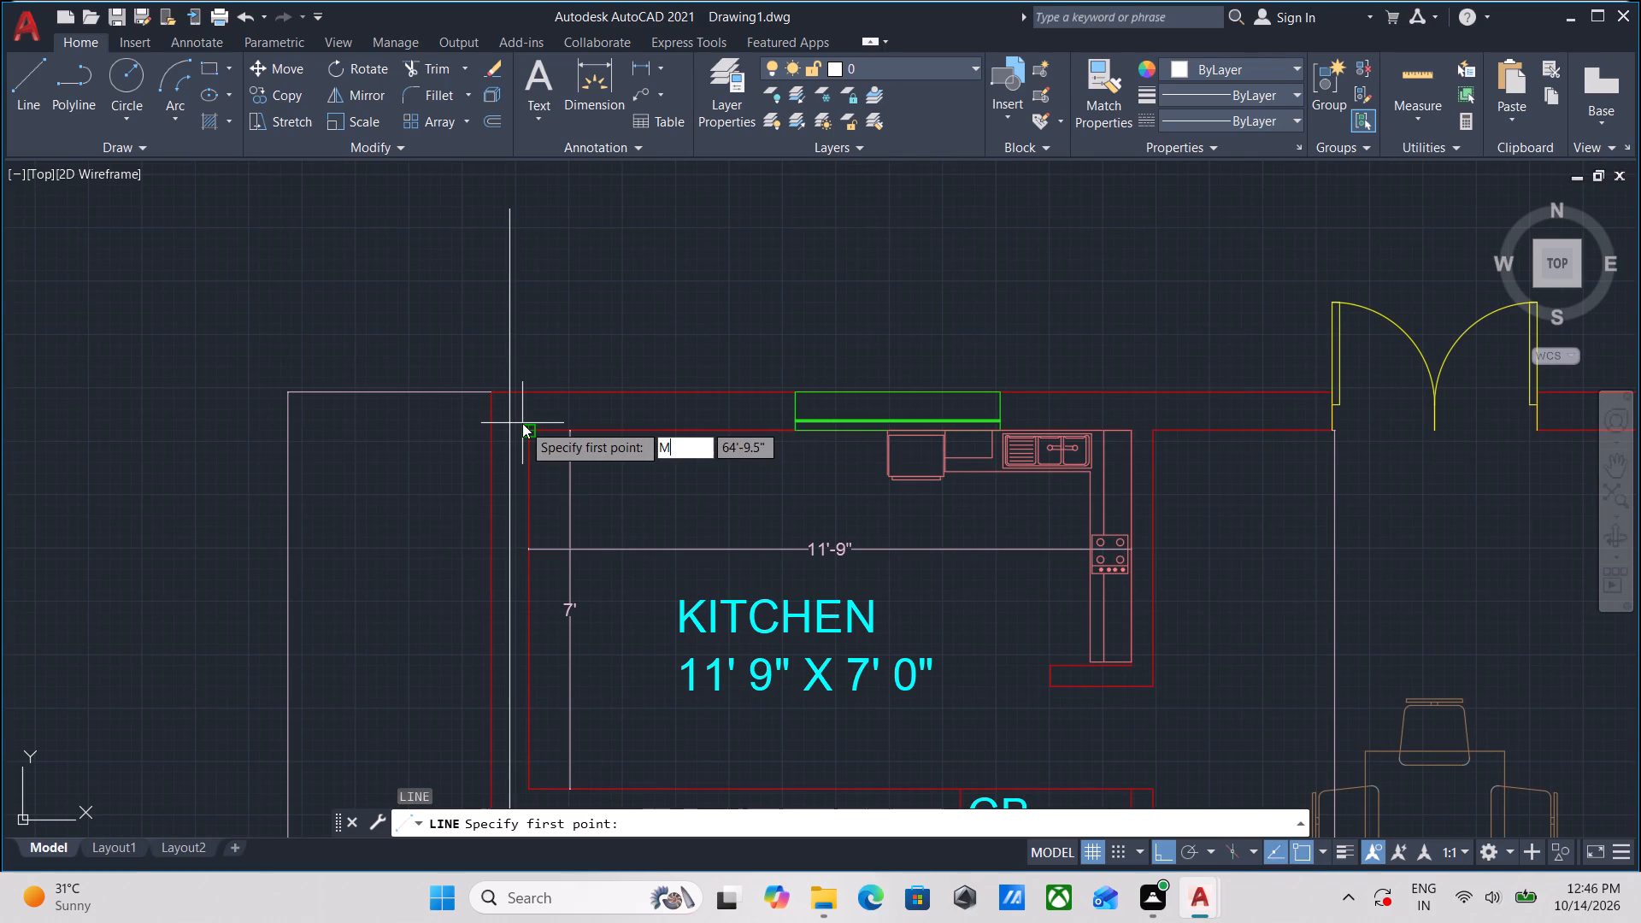
{"action": "key", "text": "2"}
{"action": "key", "text": "p"}
{"action": "key", "text": "Return"}
{"action": "scroll", "coordinate": [532, 425], "scroll_direction": "up", "scroll_amount": 3}
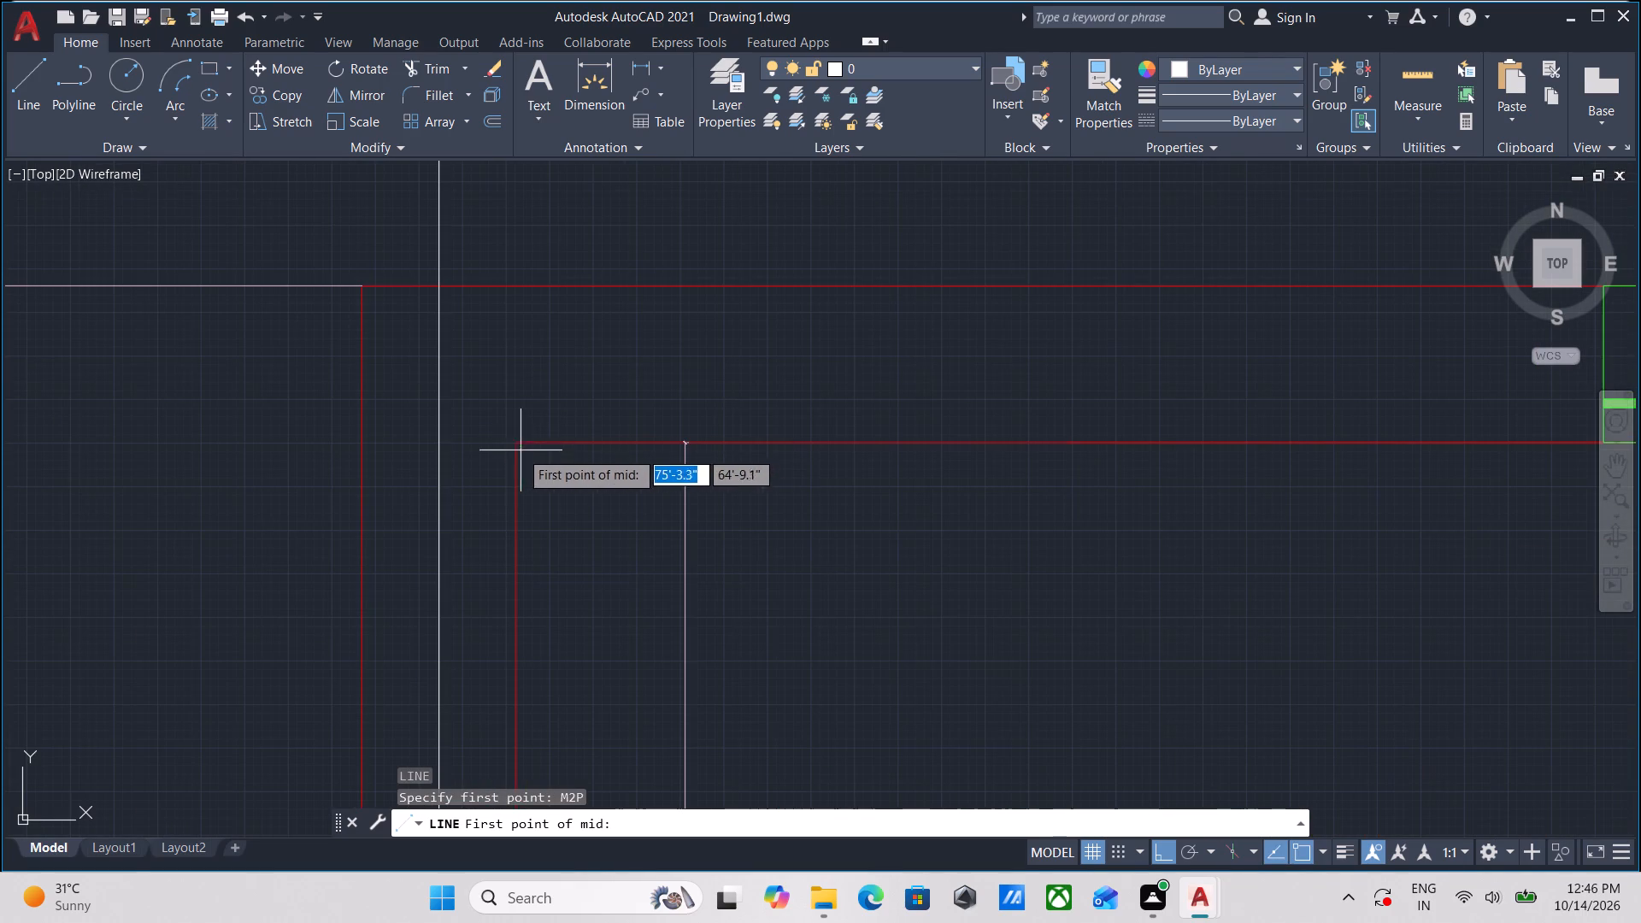
{"action": "left_click", "coordinate": [521, 445]}
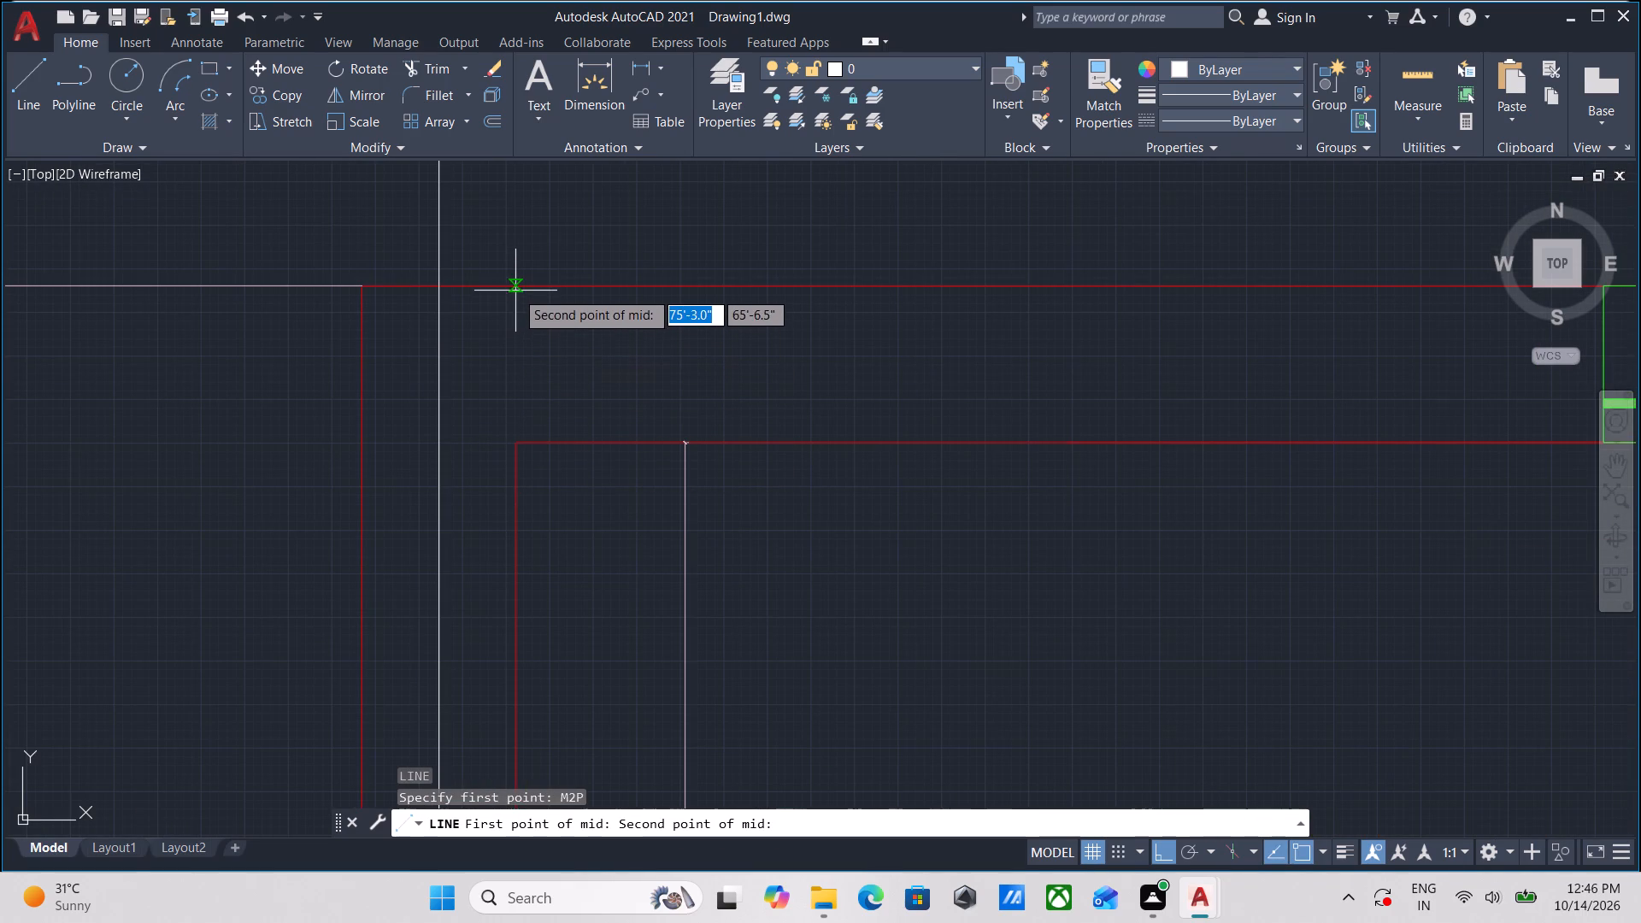
{"action": "left_click", "coordinate": [515, 291]}
{"action": "middle_click_drag", "start_coordinate": [825, 354], "coordinate": [145, 320]}
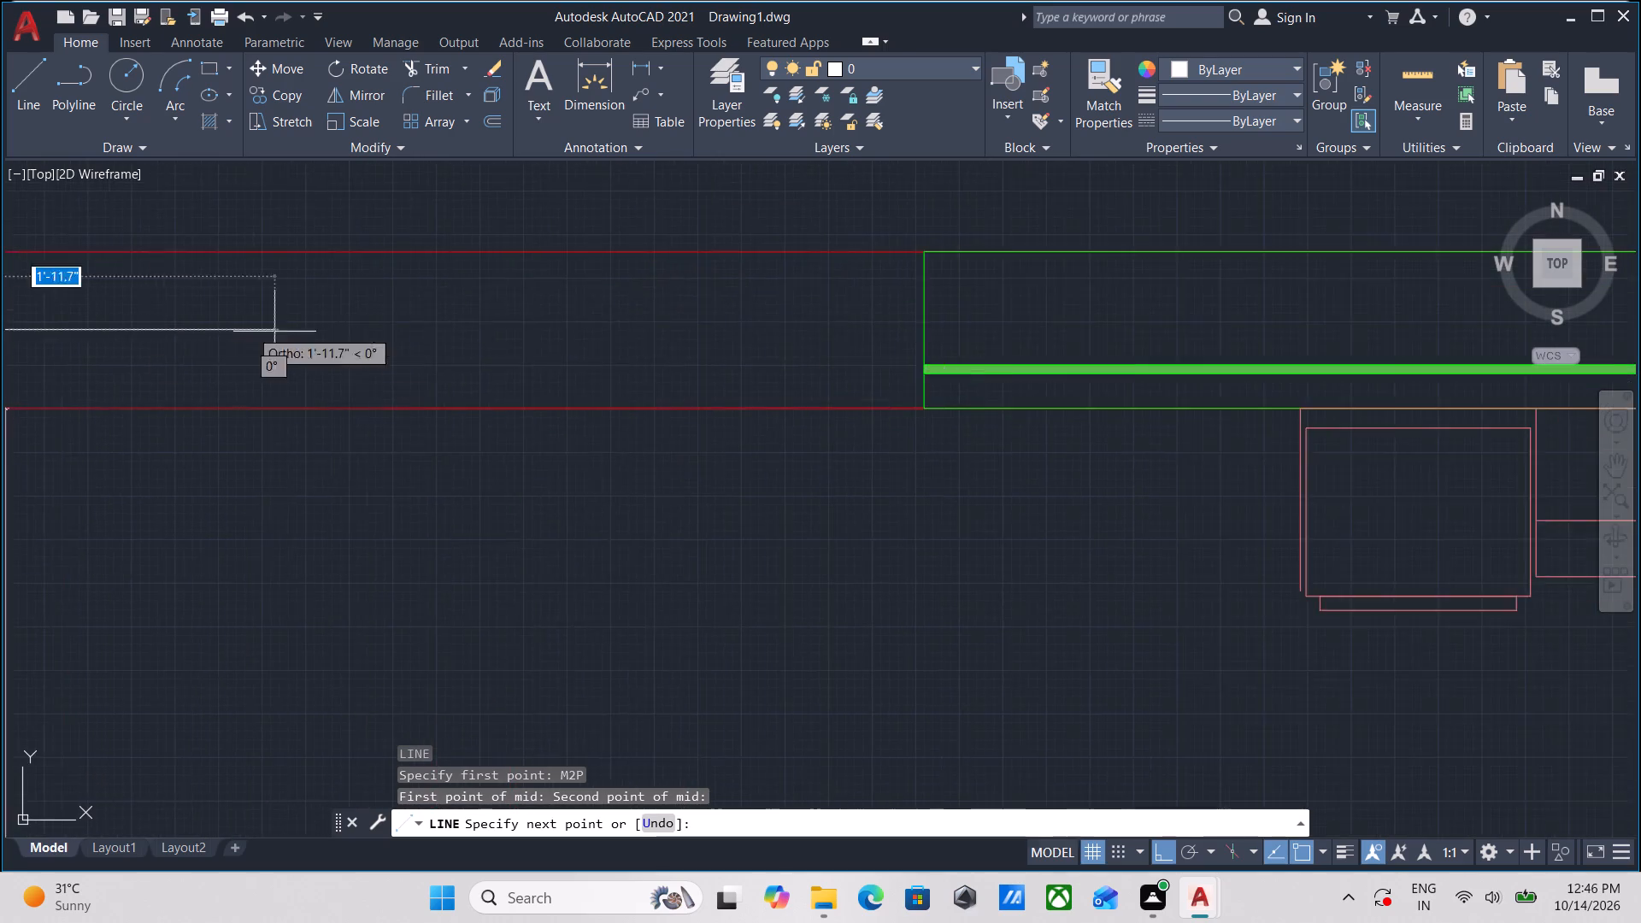
{"action": "scroll", "coordinate": [506, 336], "scroll_direction": "down", "scroll_amount": 3}
{"action": "middle_click_drag", "start_coordinate": [526, 336], "coordinate": [0, 326]}
{"action": "scroll", "coordinate": [748, 317], "scroll_direction": "down", "scroll_amount": 1}
{"action": "middle_click_drag", "start_coordinate": [748, 317], "coordinate": [0, 328]}
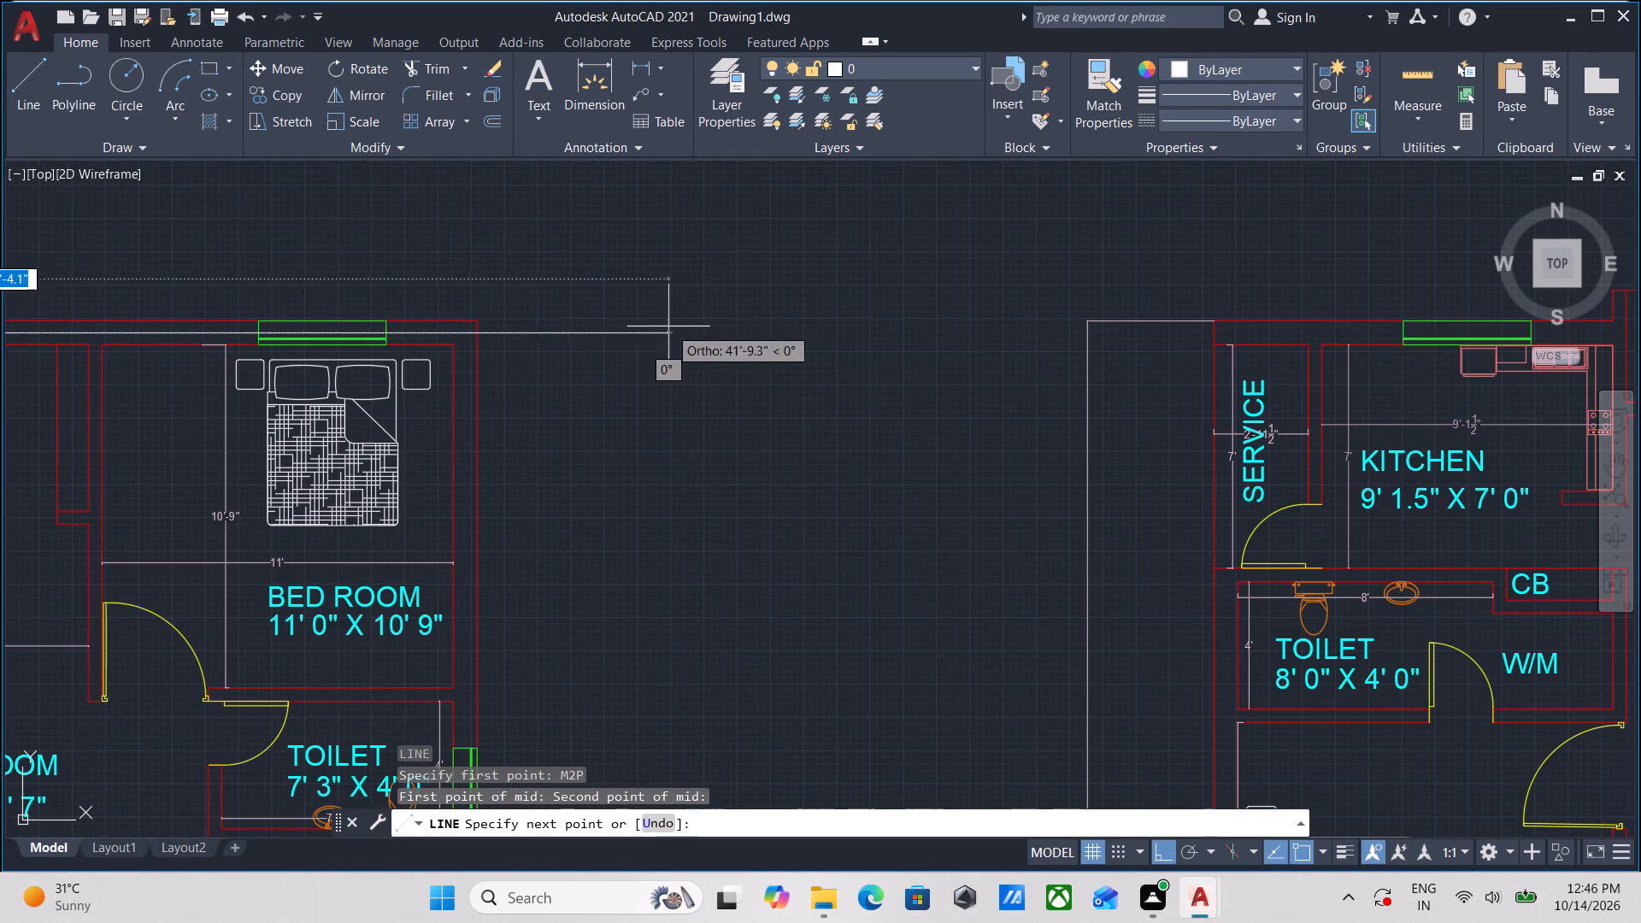
{"action": "scroll", "coordinate": [728, 321], "scroll_direction": "down", "scroll_amount": 2}
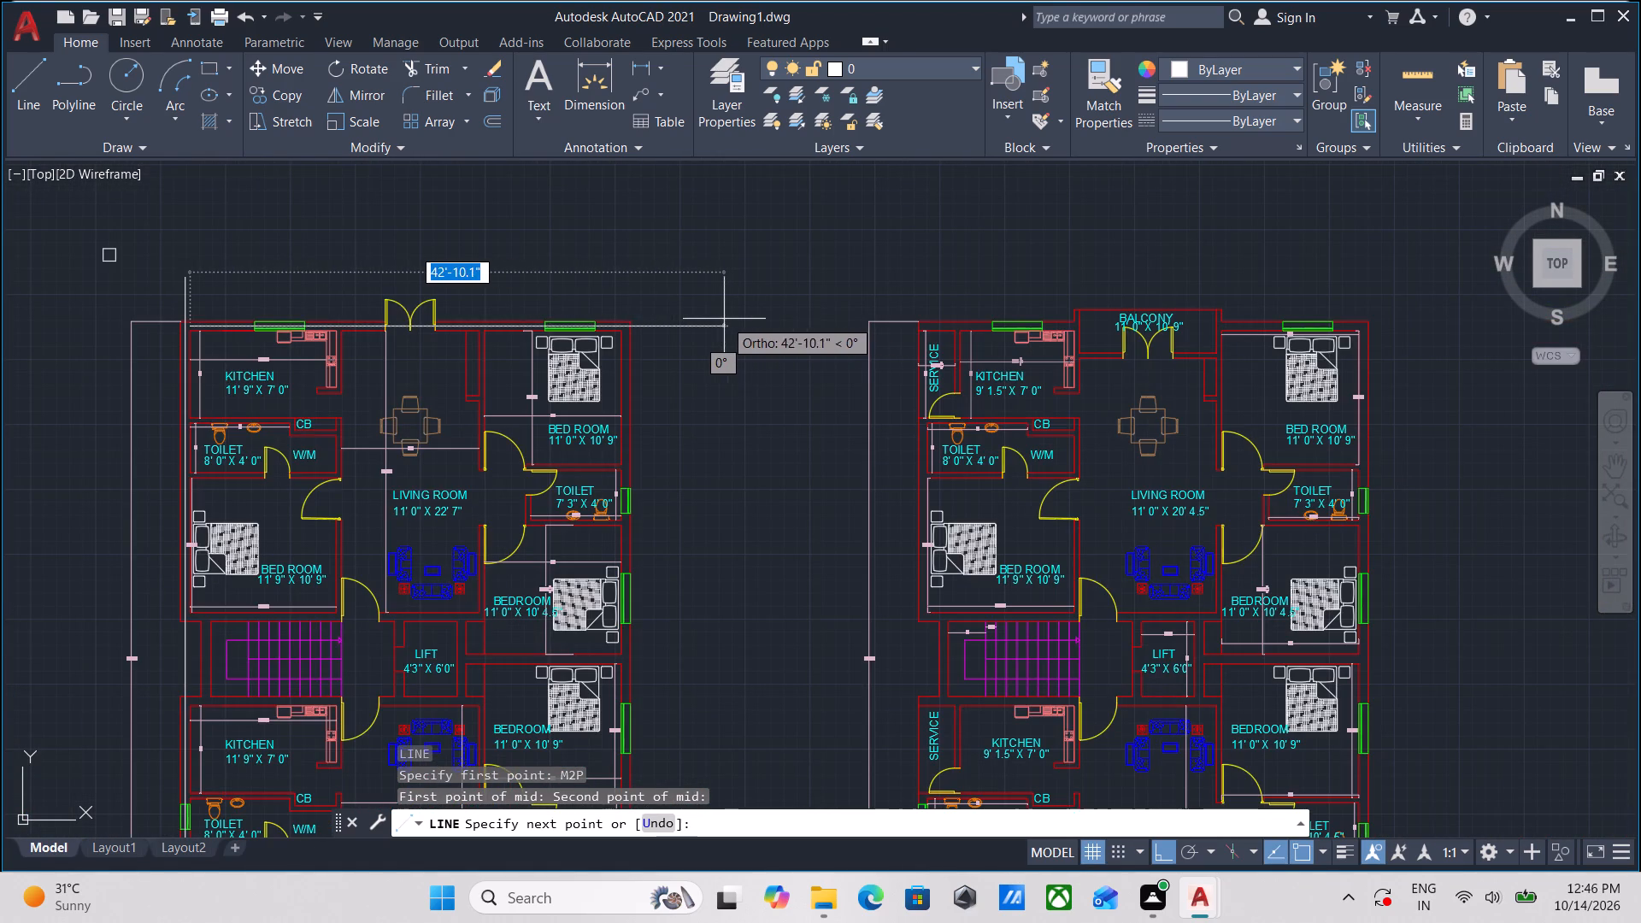
{"action": "left_click", "coordinate": [724, 319]}
{"action": "scroll", "coordinate": [724, 319], "scroll_direction": "down", "scroll_amount": 1}
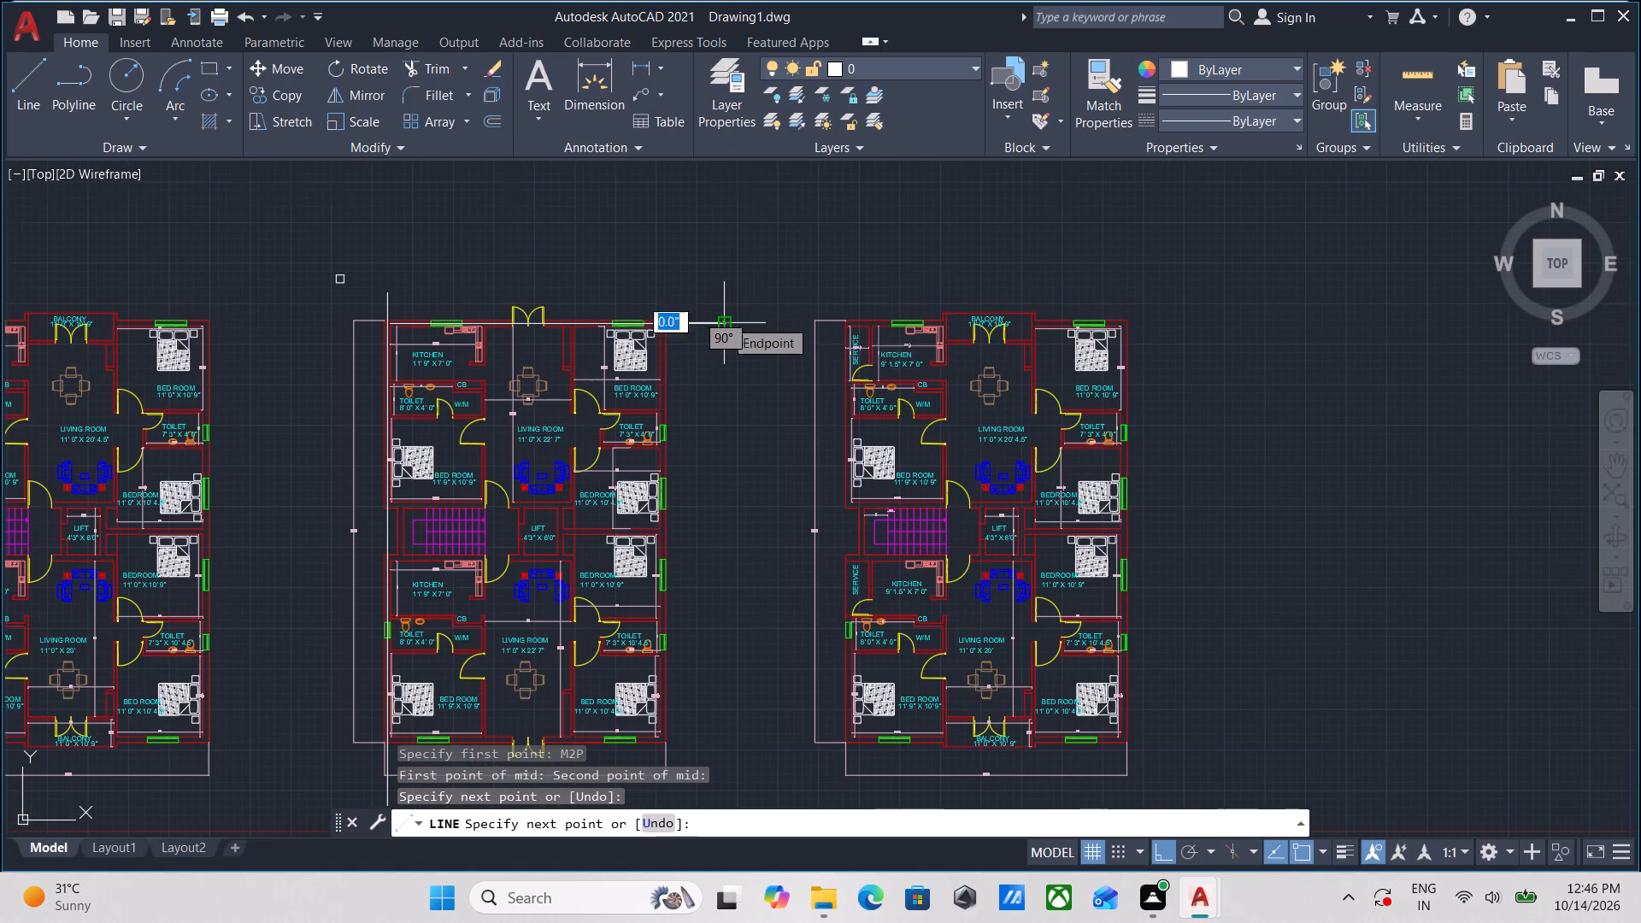
{"action": "scroll", "coordinate": [724, 319], "scroll_direction": "down", "scroll_amount": 1}
{"action": "scroll", "coordinate": [724, 319], "scroll_direction": "up", "scroll_amount": 2}
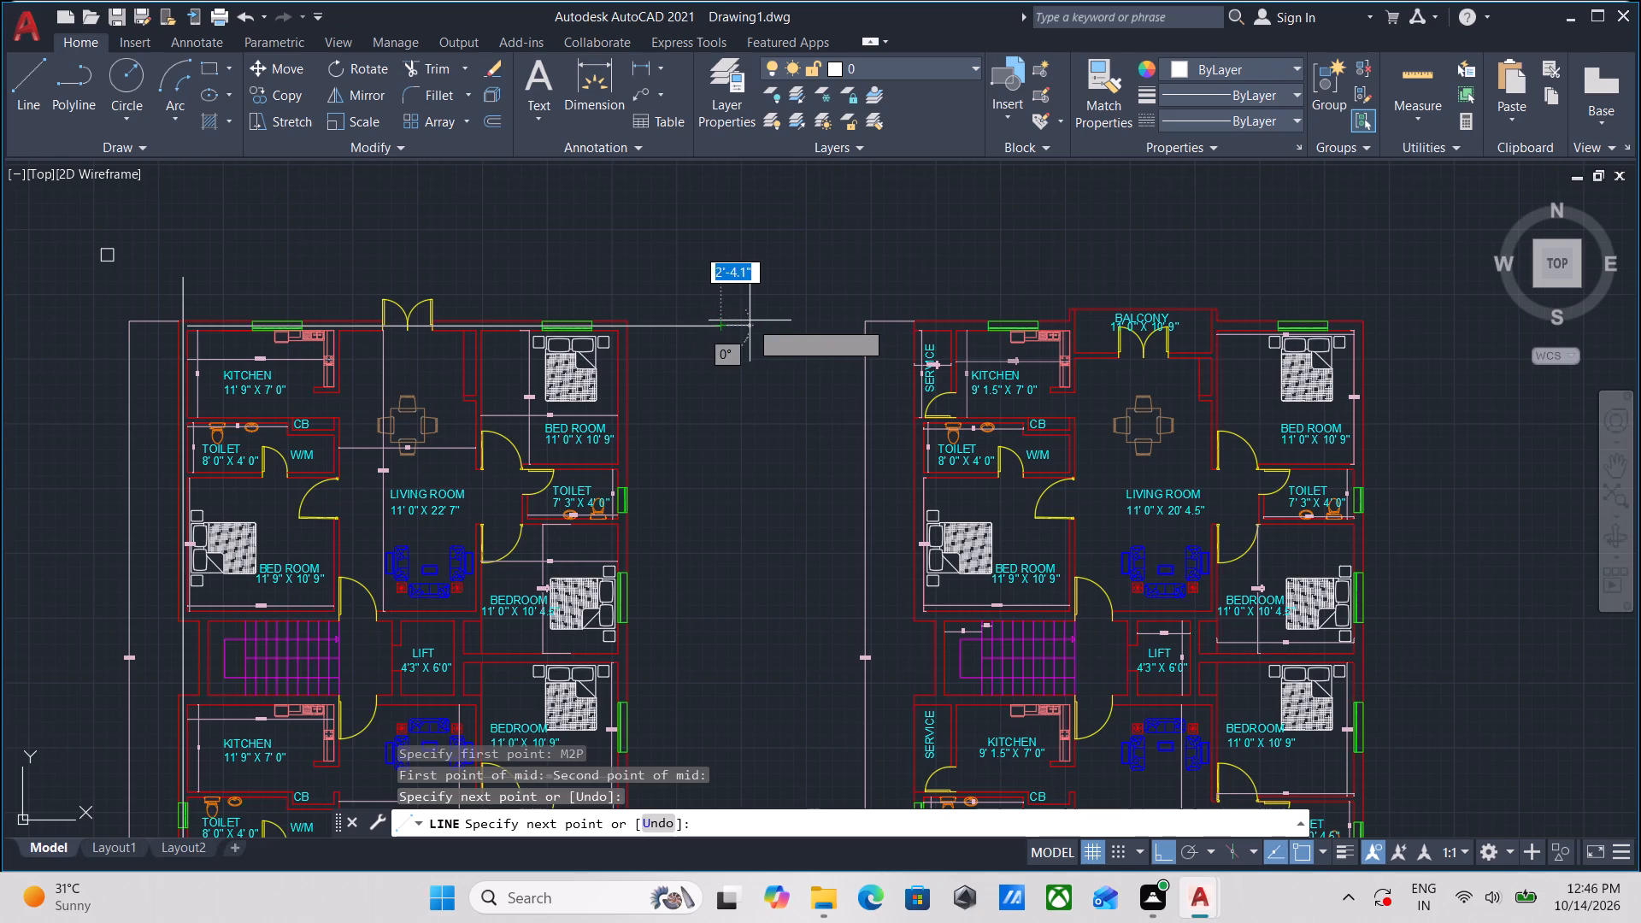
{"action": "left_click", "coordinate": [746, 320]}
{"action": "key", "text": "Escape"}
{"action": "middle_click_drag", "start_coordinate": [635, 354], "coordinate": [712, 376]}
{"action": "scroll", "coordinate": [769, 332], "scroll_direction": "up", "scroll_amount": 4}
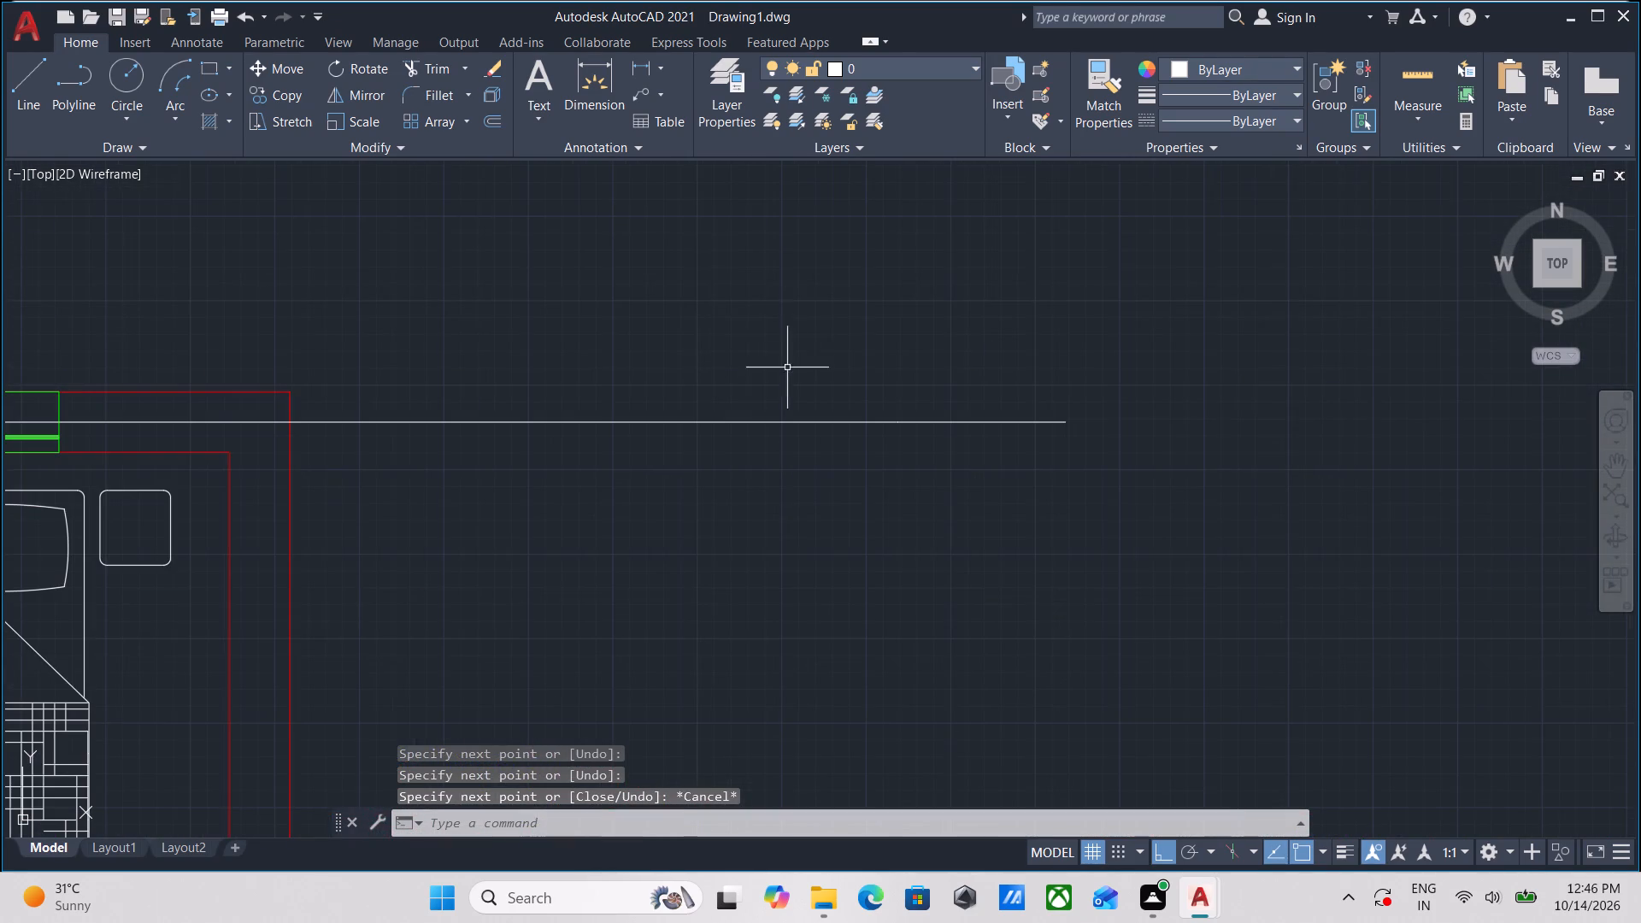
Stretch the west end of the north wall's horizontal centre line about 1'-9" westward, past the kitchen's west outer wall.
{"action": "scroll", "coordinate": [560, 392], "scroll_direction": "down", "scroll_amount": 1}
{"action": "middle_click_drag", "start_coordinate": [560, 392], "coordinate": [1039, 344]}
{"action": "middle_click_drag", "start_coordinate": [67, 347], "coordinate": [756, 363]}
{"action": "scroll", "coordinate": [415, 389], "scroll_direction": "up", "scroll_amount": 2}
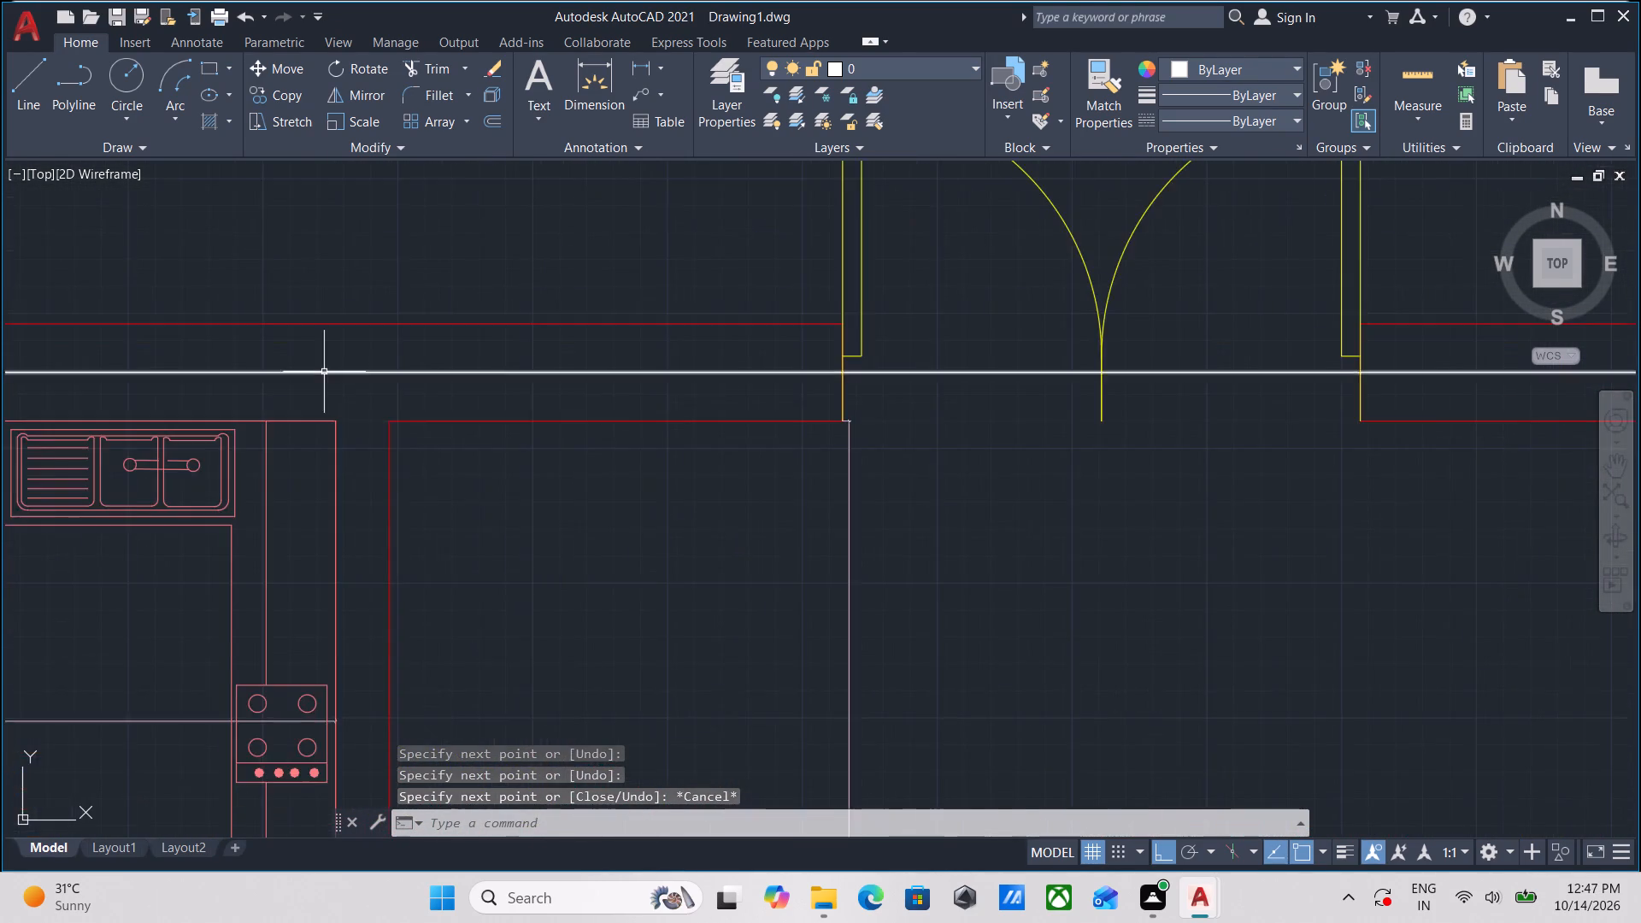
{"action": "middle_click_drag", "start_coordinate": [324, 372], "coordinate": [1091, 418]}
{"action": "middle_click_drag", "start_coordinate": [547, 413], "coordinate": [1197, 459]}
{"action": "middle_click_drag", "start_coordinate": [482, 418], "coordinate": [781, 444]}
{"action": "left_click", "coordinate": [637, 504]}
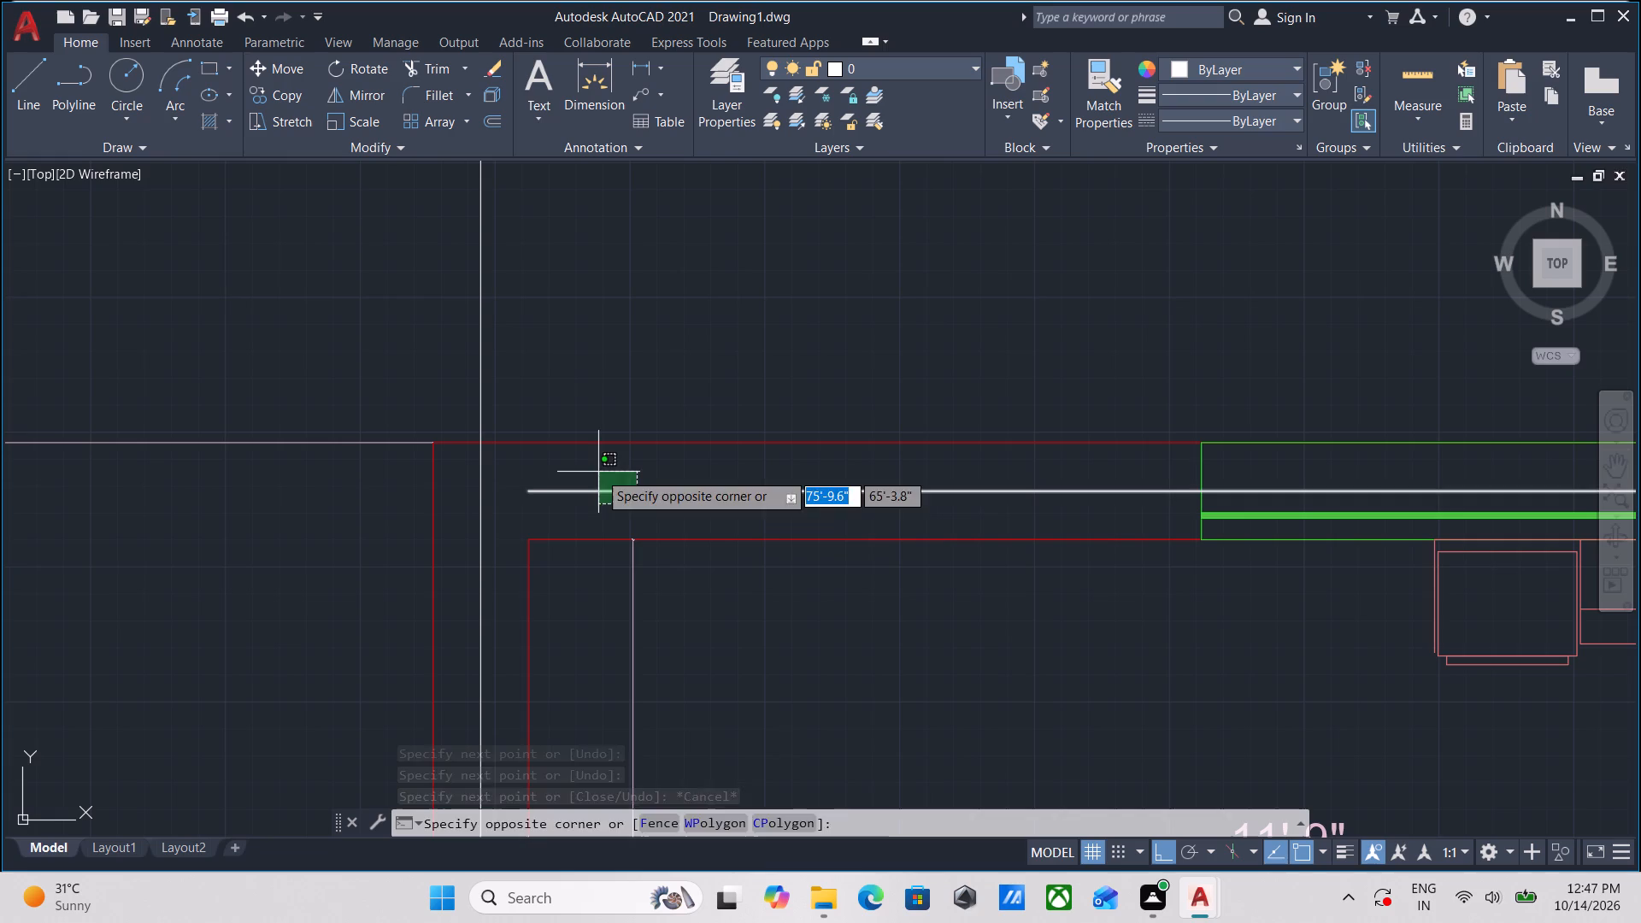
{"action": "left_click", "coordinate": [598, 472]}
{"action": "left_click", "coordinate": [526, 491]}
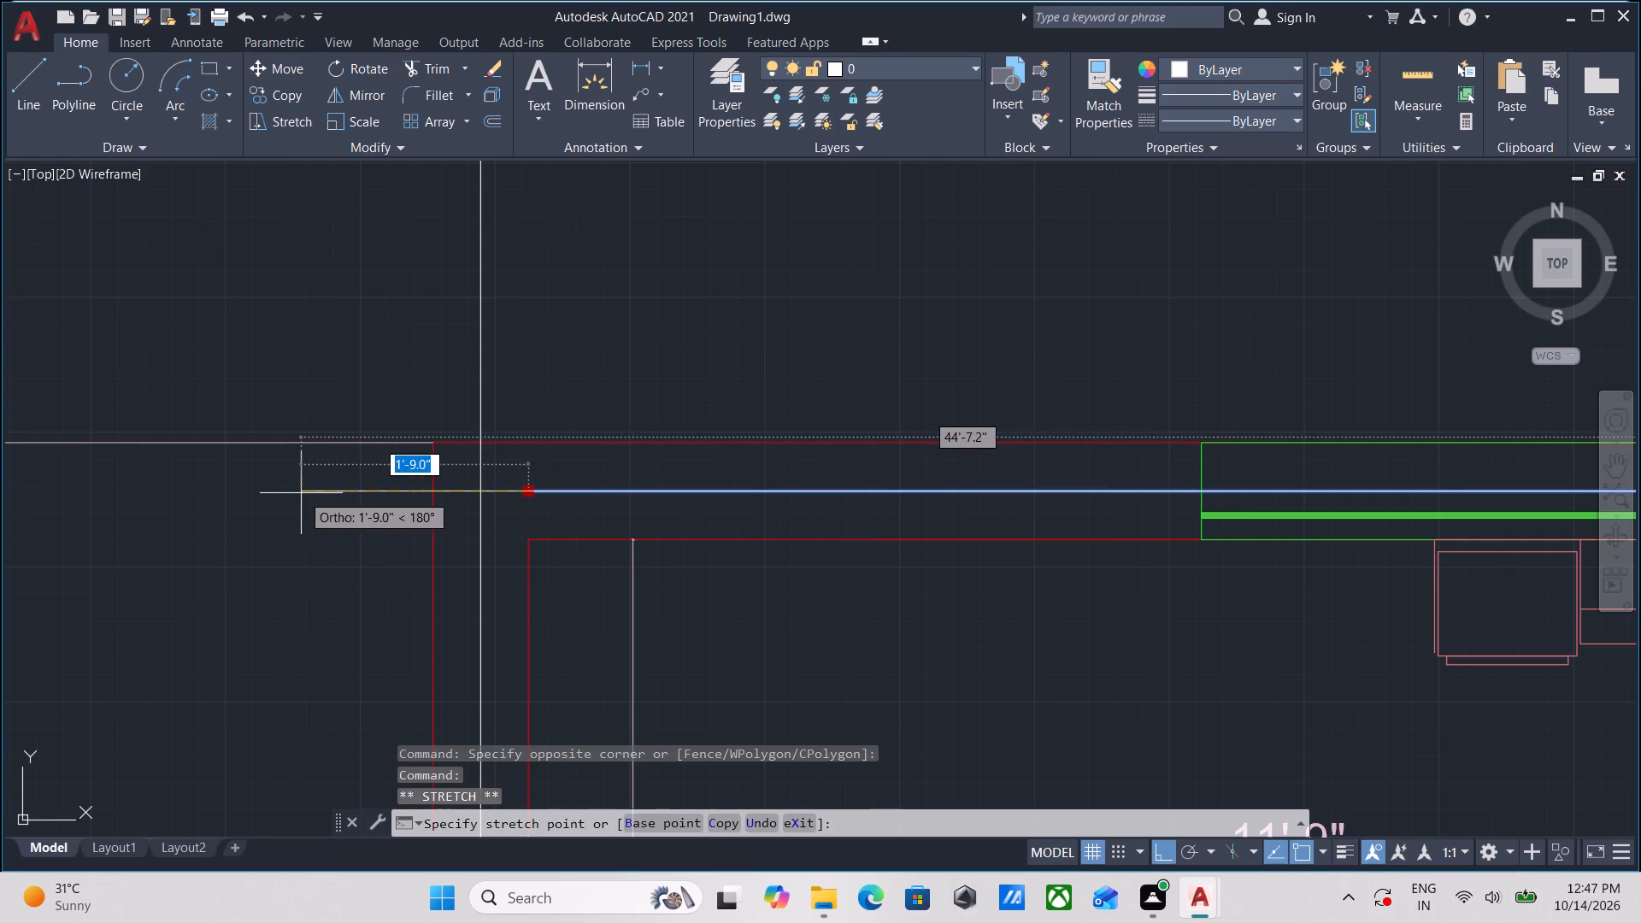
{"action": "left_click", "coordinate": [297, 493]}
{"action": "key", "text": "Escape"}
{"action": "scroll", "coordinate": [302, 493], "scroll_direction": "down", "scroll_amount": 3}
{"action": "key", "text": "Escape"}
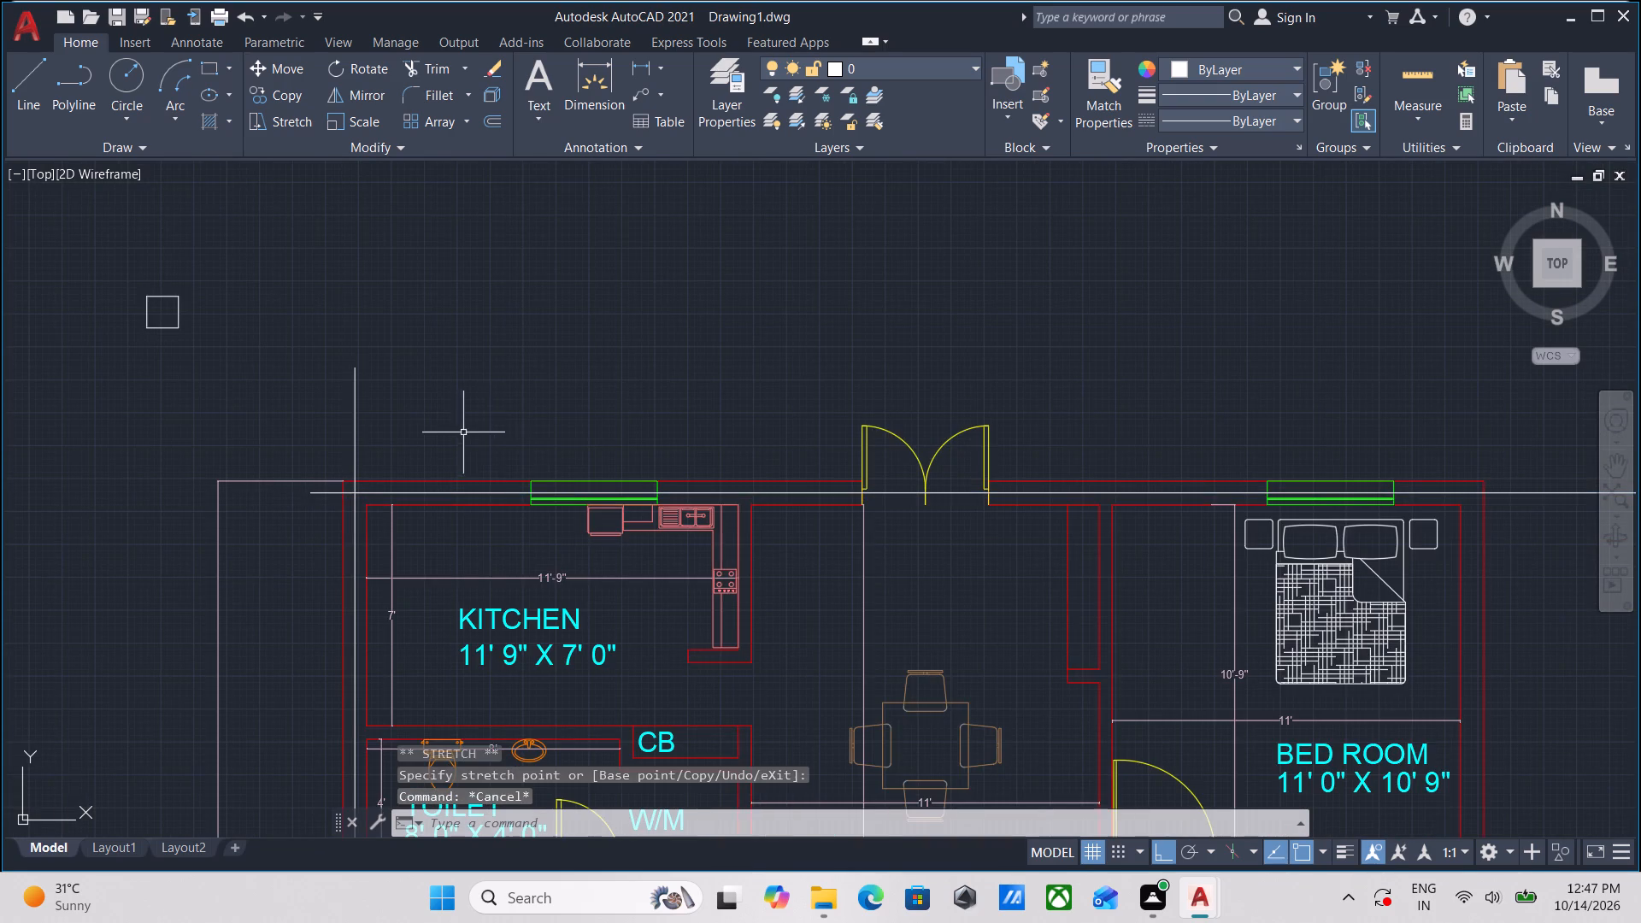
Draw a vertical line about 60' long down the centre of the ground floor's east outer wall, starting midway between the wall faces beside the north bedroom.
{"action": "scroll", "coordinate": [625, 437], "scroll_direction": "down", "scroll_amount": 1}
{"action": "middle_click_drag", "start_coordinate": [625, 437], "coordinate": [590, 379]}
{"action": "middle_click_drag", "start_coordinate": [1029, 409], "coordinate": [803, 367]}
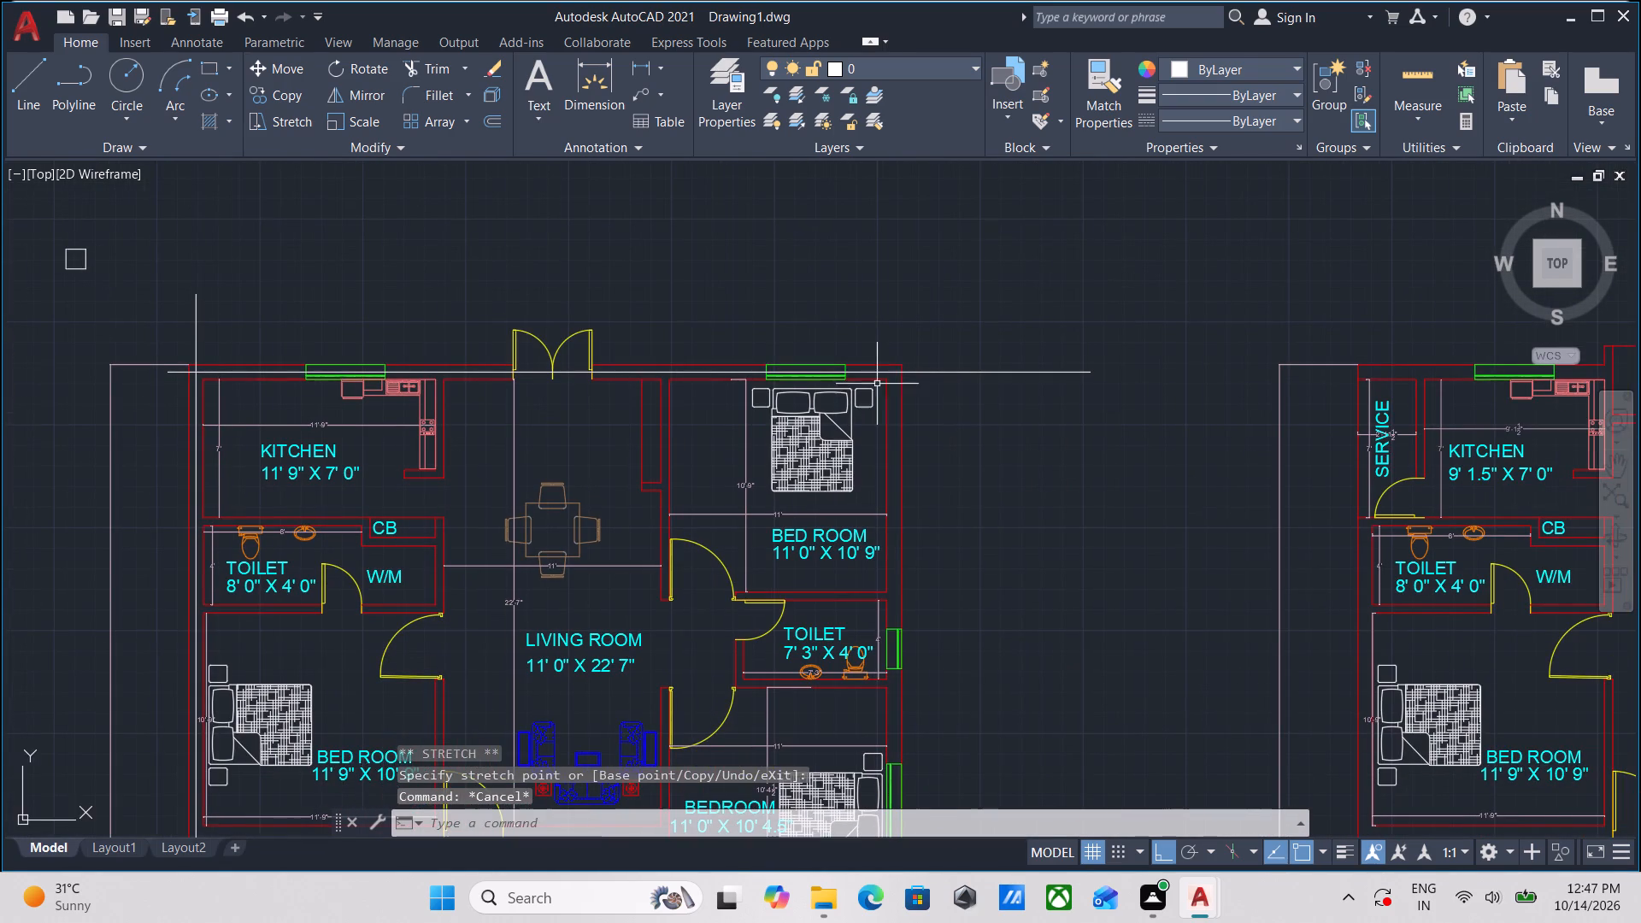
{"action": "scroll", "coordinate": [911, 407], "scroll_direction": "up", "scroll_amount": 1}
{"action": "key", "text": "l"}
{"action": "key", "text": "Return"}
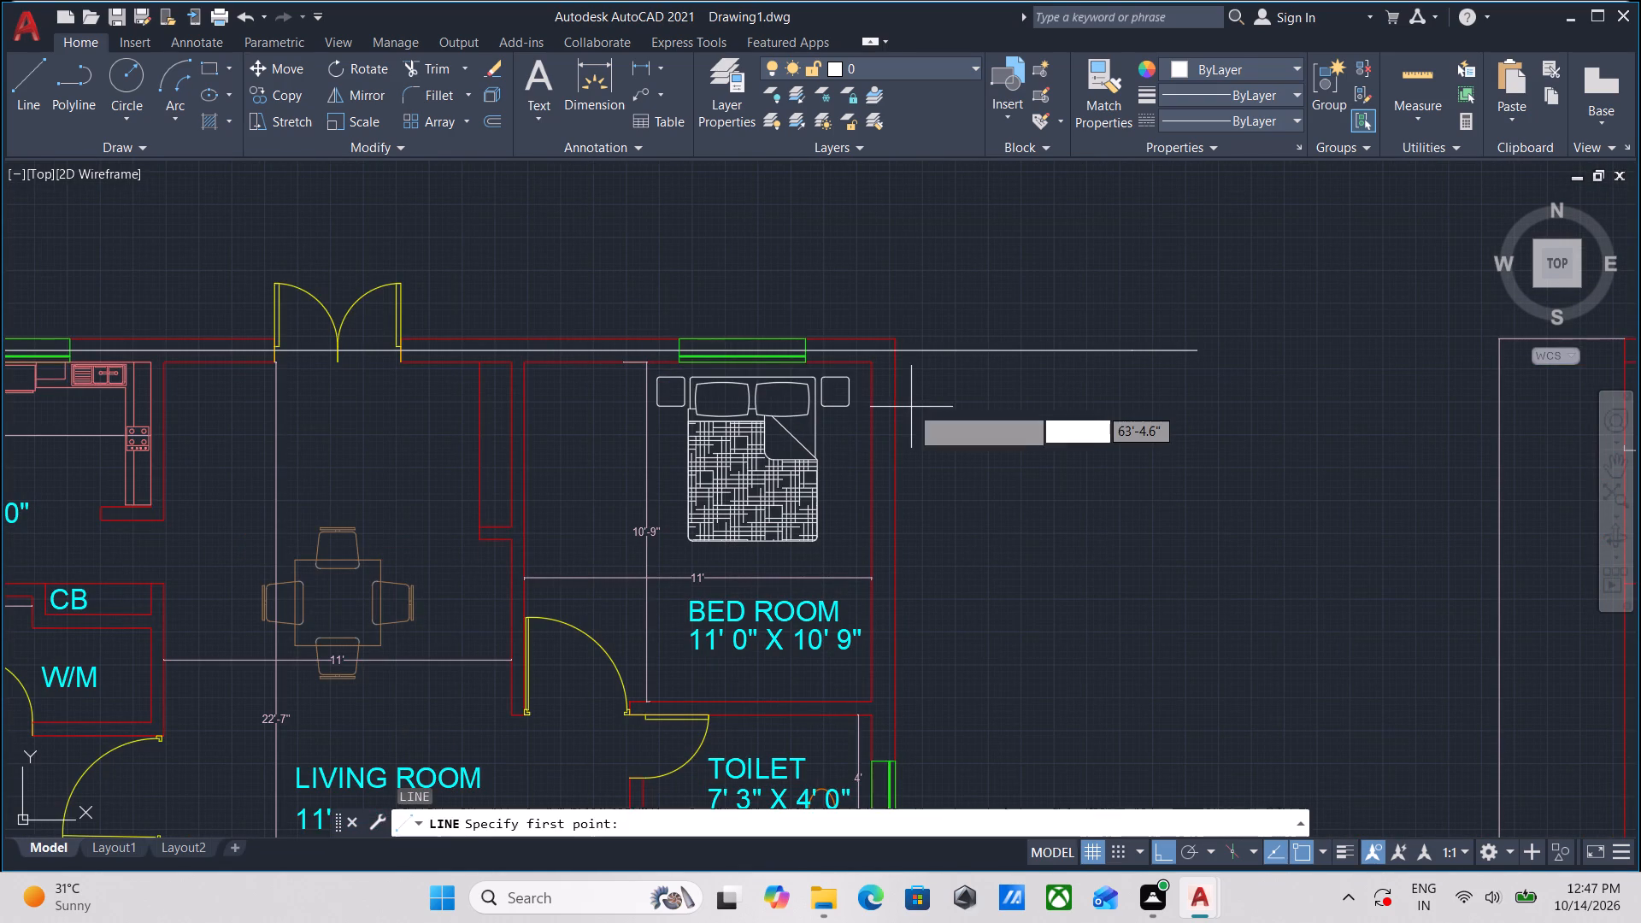
{"action": "type", "text": "M2"}
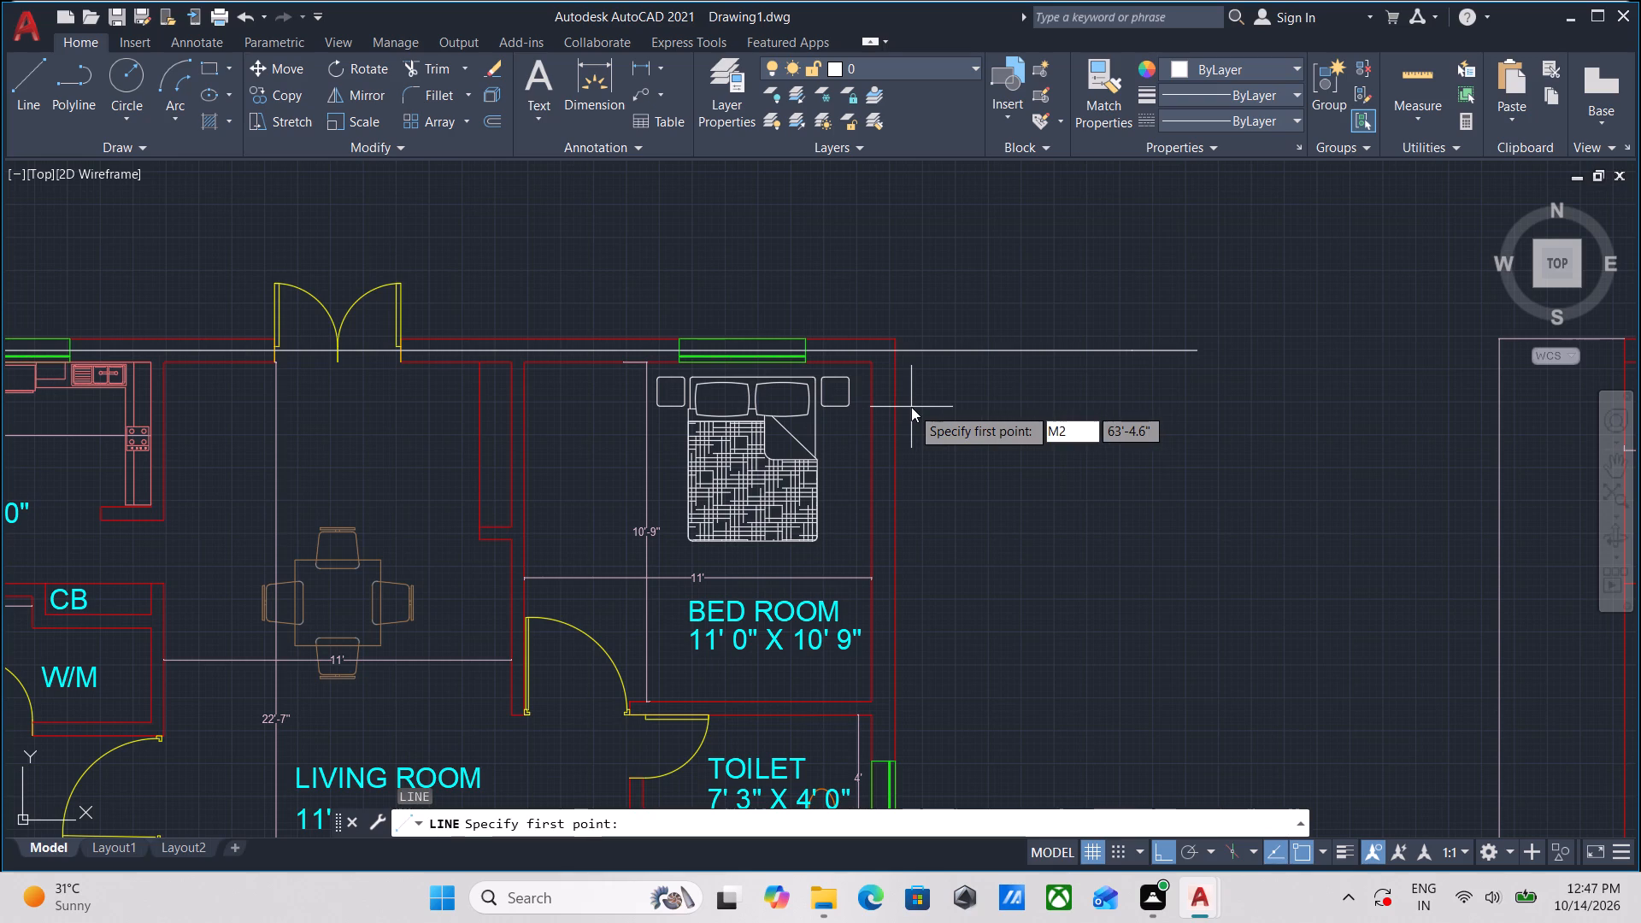
{"action": "key", "text": "p"}
{"action": "key", "text": "Return"}
{"action": "scroll", "coordinate": [911, 407], "scroll_direction": "up", "scroll_amount": 2}
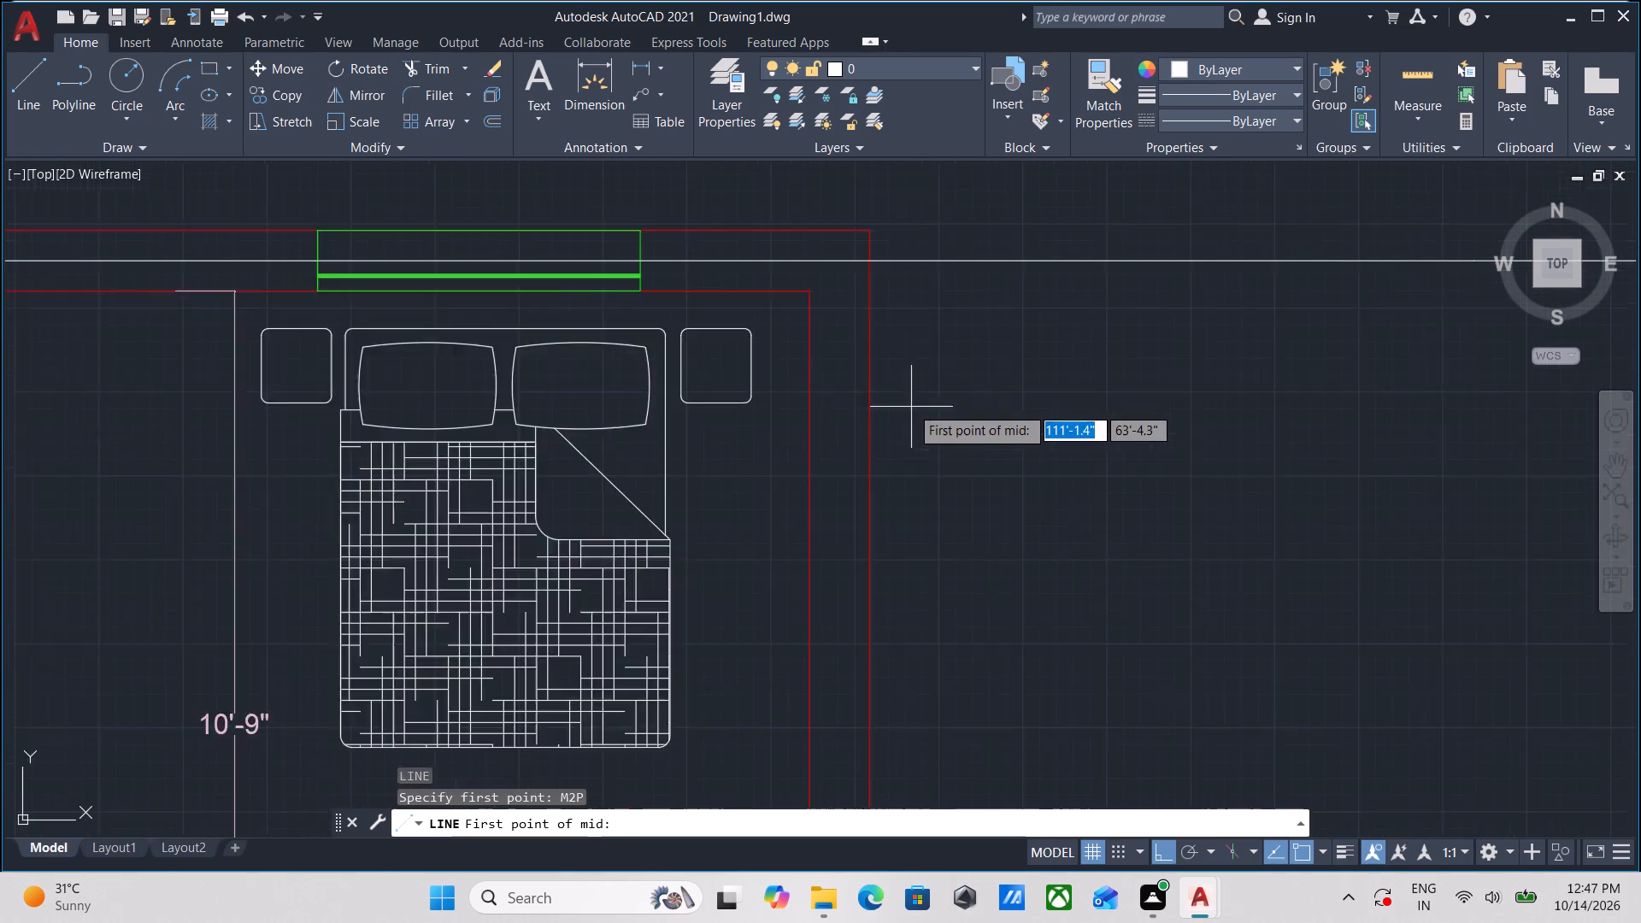
{"action": "scroll", "coordinate": [908, 404], "scroll_direction": "up", "scroll_amount": 1}
{"action": "middle_click_drag", "start_coordinate": [819, 323], "coordinate": [827, 461]}
{"action": "left_click", "coordinate": [764, 399]}
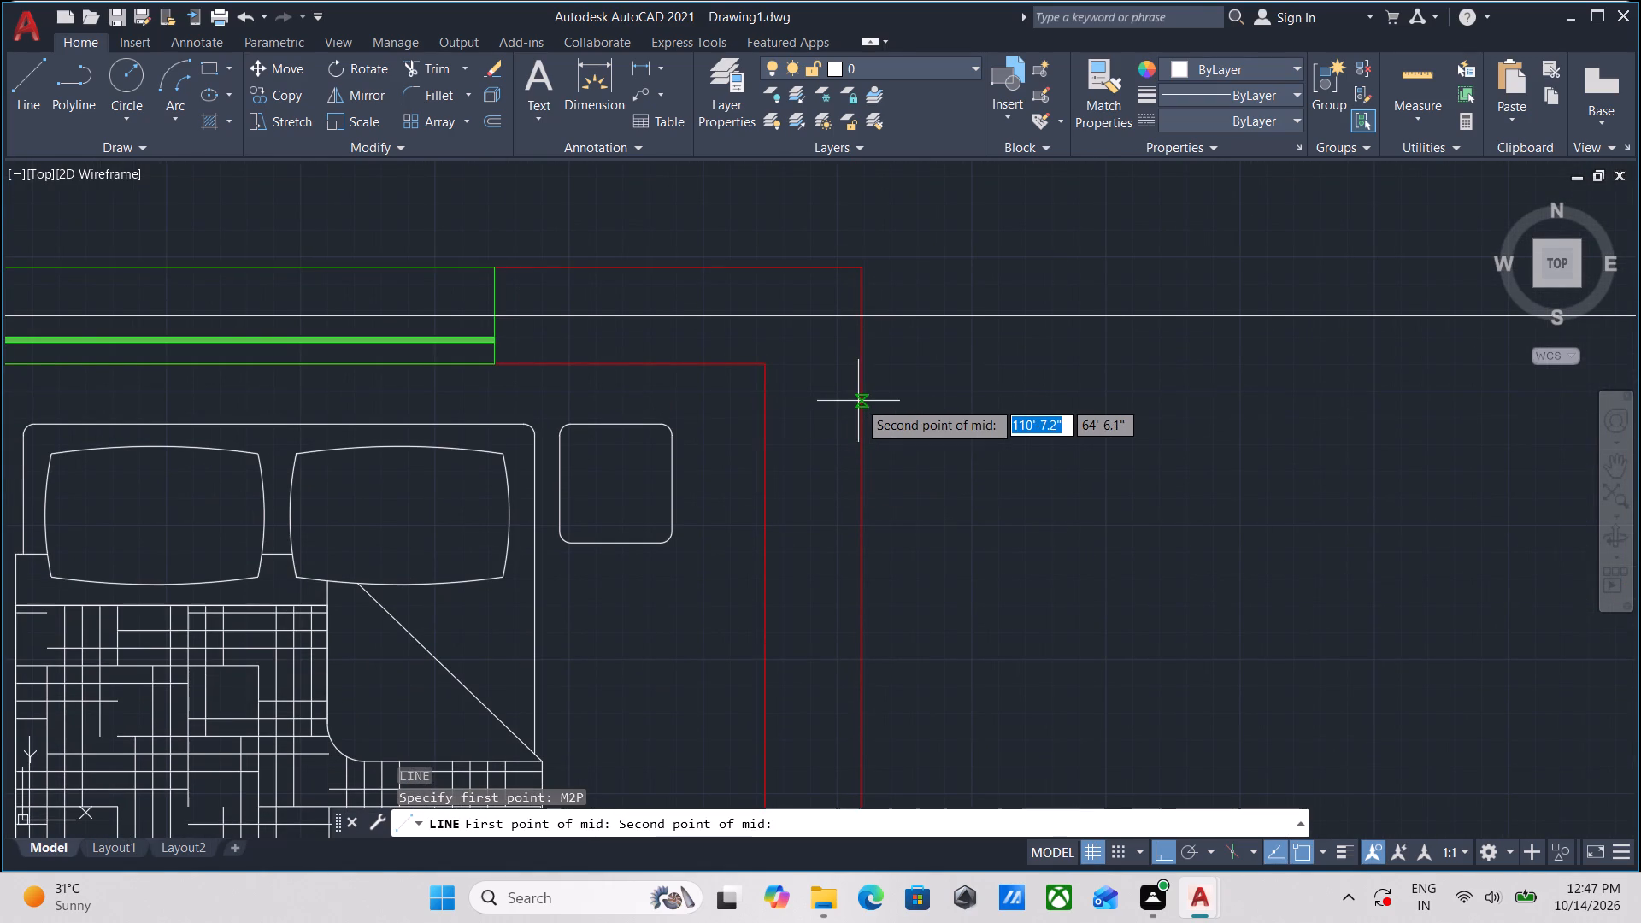
{"action": "left_click", "coordinate": [860, 402]}
{"action": "scroll", "coordinate": [836, 515], "scroll_direction": "down", "scroll_amount": 1}
{"action": "middle_click_drag", "start_coordinate": [836, 515], "coordinate": [847, 284]}
{"action": "scroll", "coordinate": [856, 412], "scroll_direction": "down", "scroll_amount": 1}
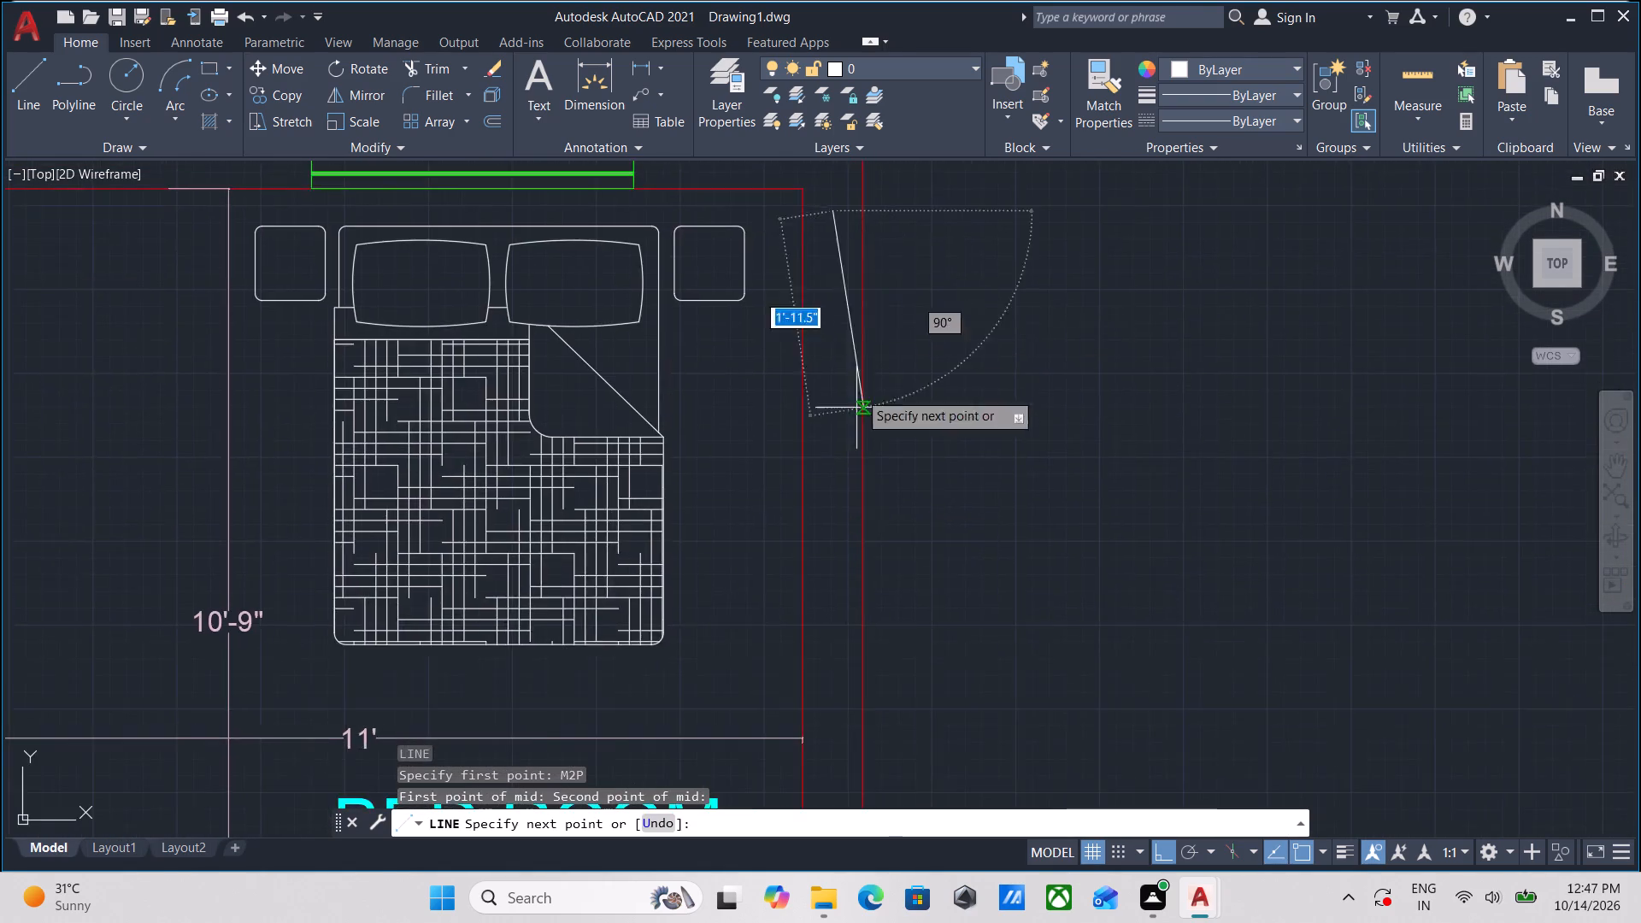
{"action": "scroll", "coordinate": [856, 418], "scroll_direction": "down", "scroll_amount": 2}
{"action": "middle_click_drag", "start_coordinate": [842, 500], "coordinate": [842, 208]}
{"action": "scroll", "coordinate": [806, 502], "scroll_direction": "down", "scroll_amount": 2}
{"action": "middle_click_drag", "start_coordinate": [794, 586], "coordinate": [788, 212]}
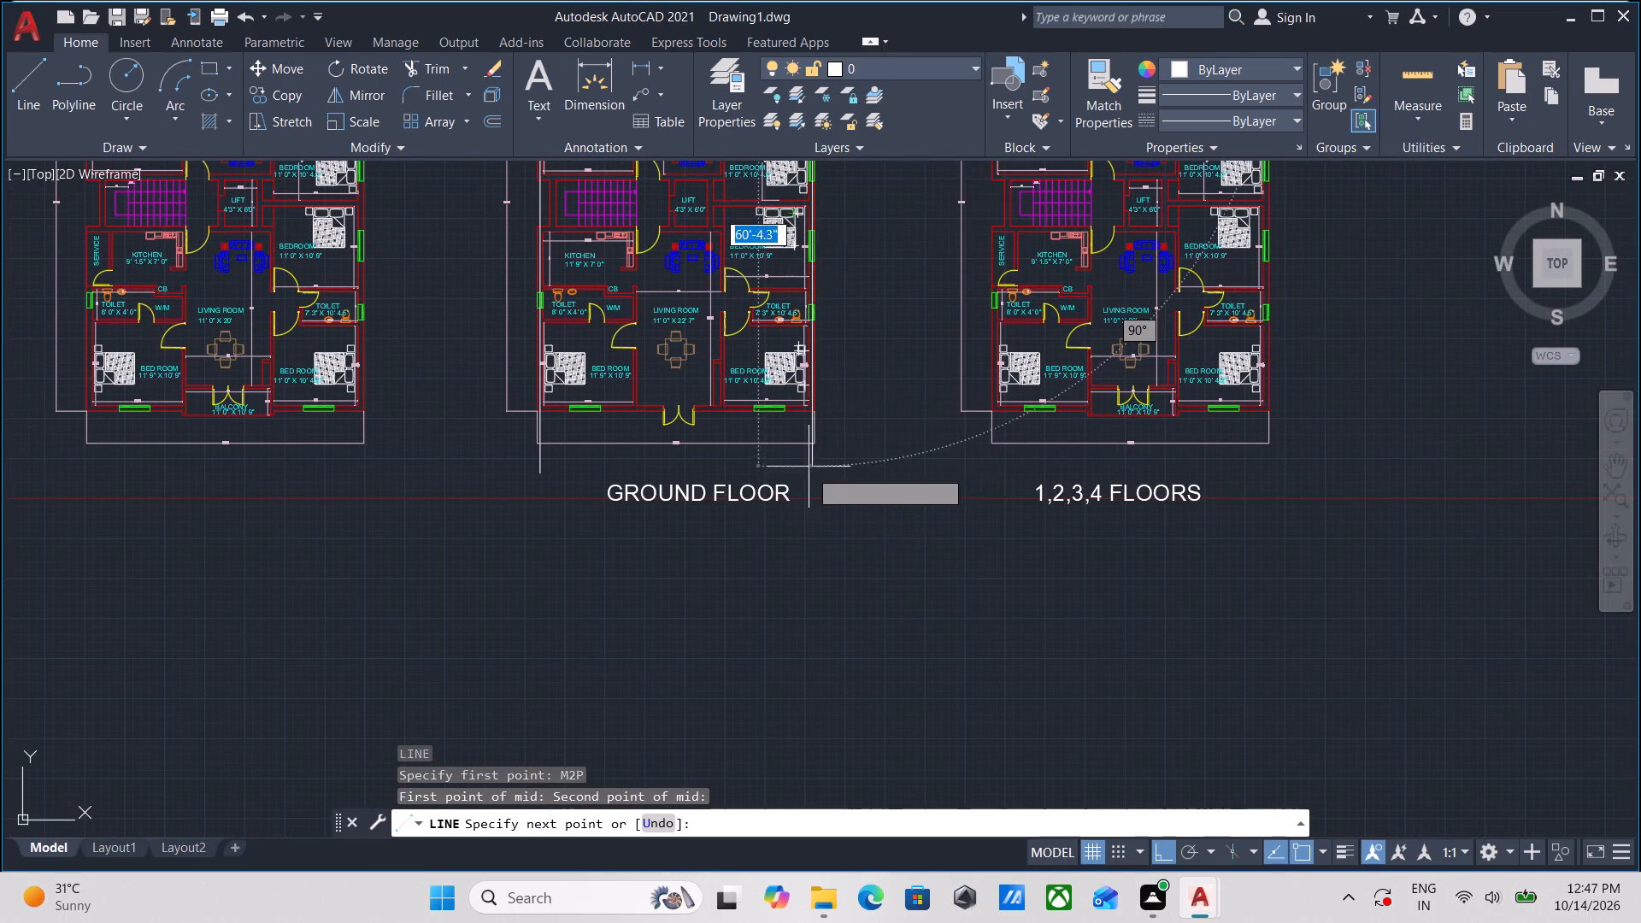
{"action": "scroll", "coordinate": [807, 454], "scroll_direction": "up", "scroll_amount": 3}
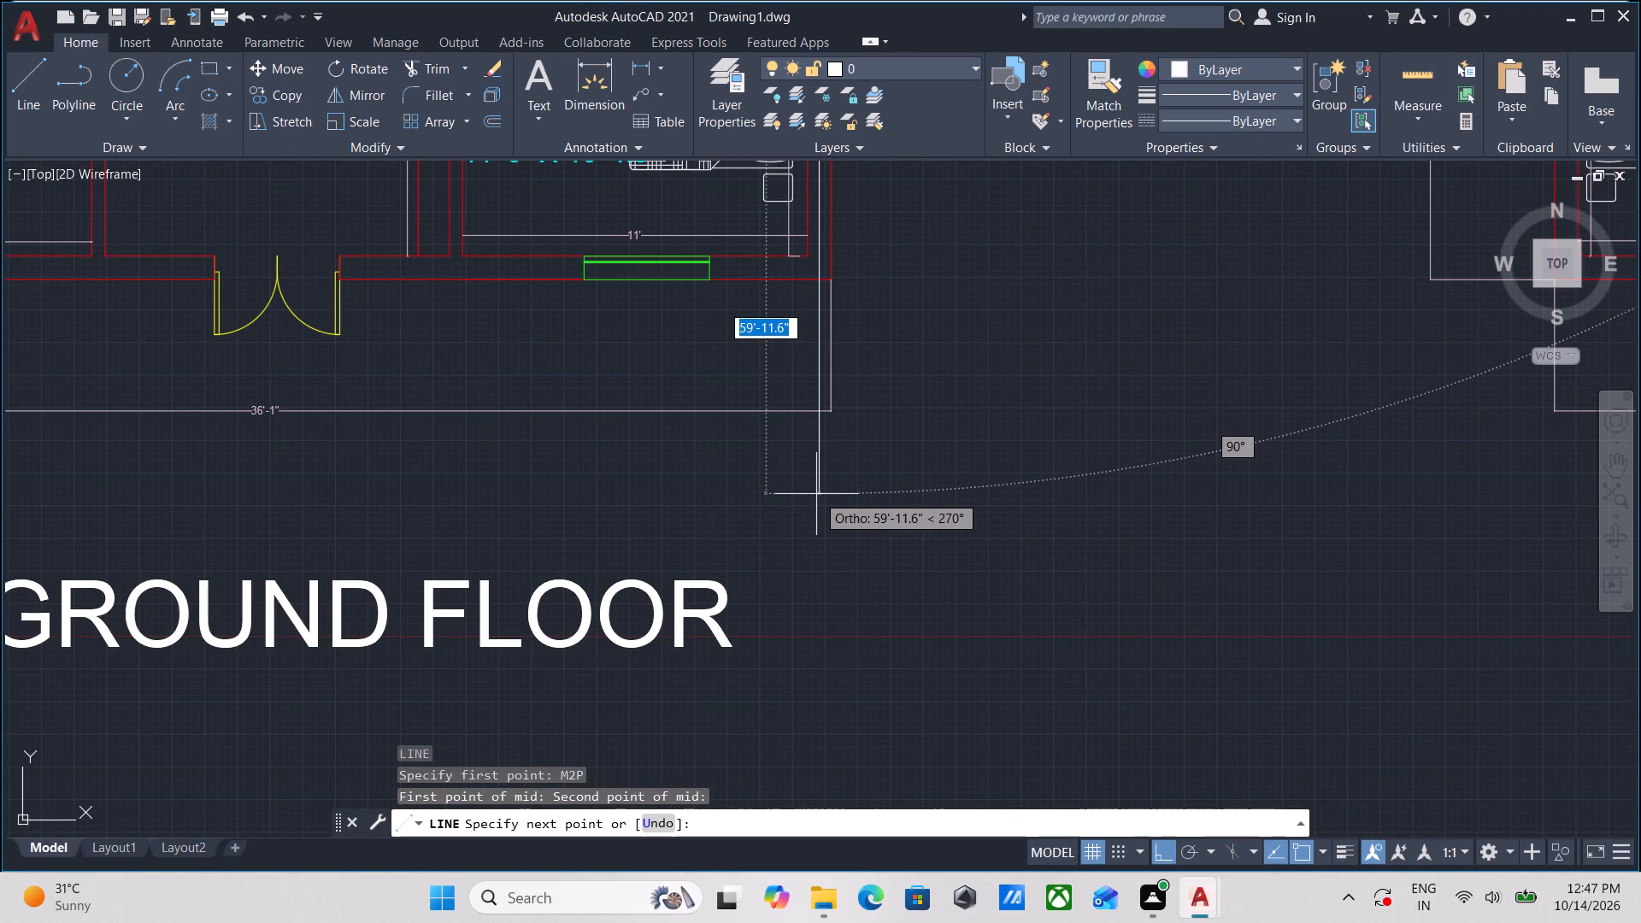
{"action": "left_click", "coordinate": [816, 494]}
{"action": "scroll", "coordinate": [816, 494], "scroll_direction": "down", "scroll_amount": 3}
{"action": "scroll", "coordinate": [816, 494], "scroll_direction": "up", "scroll_amount": 1}
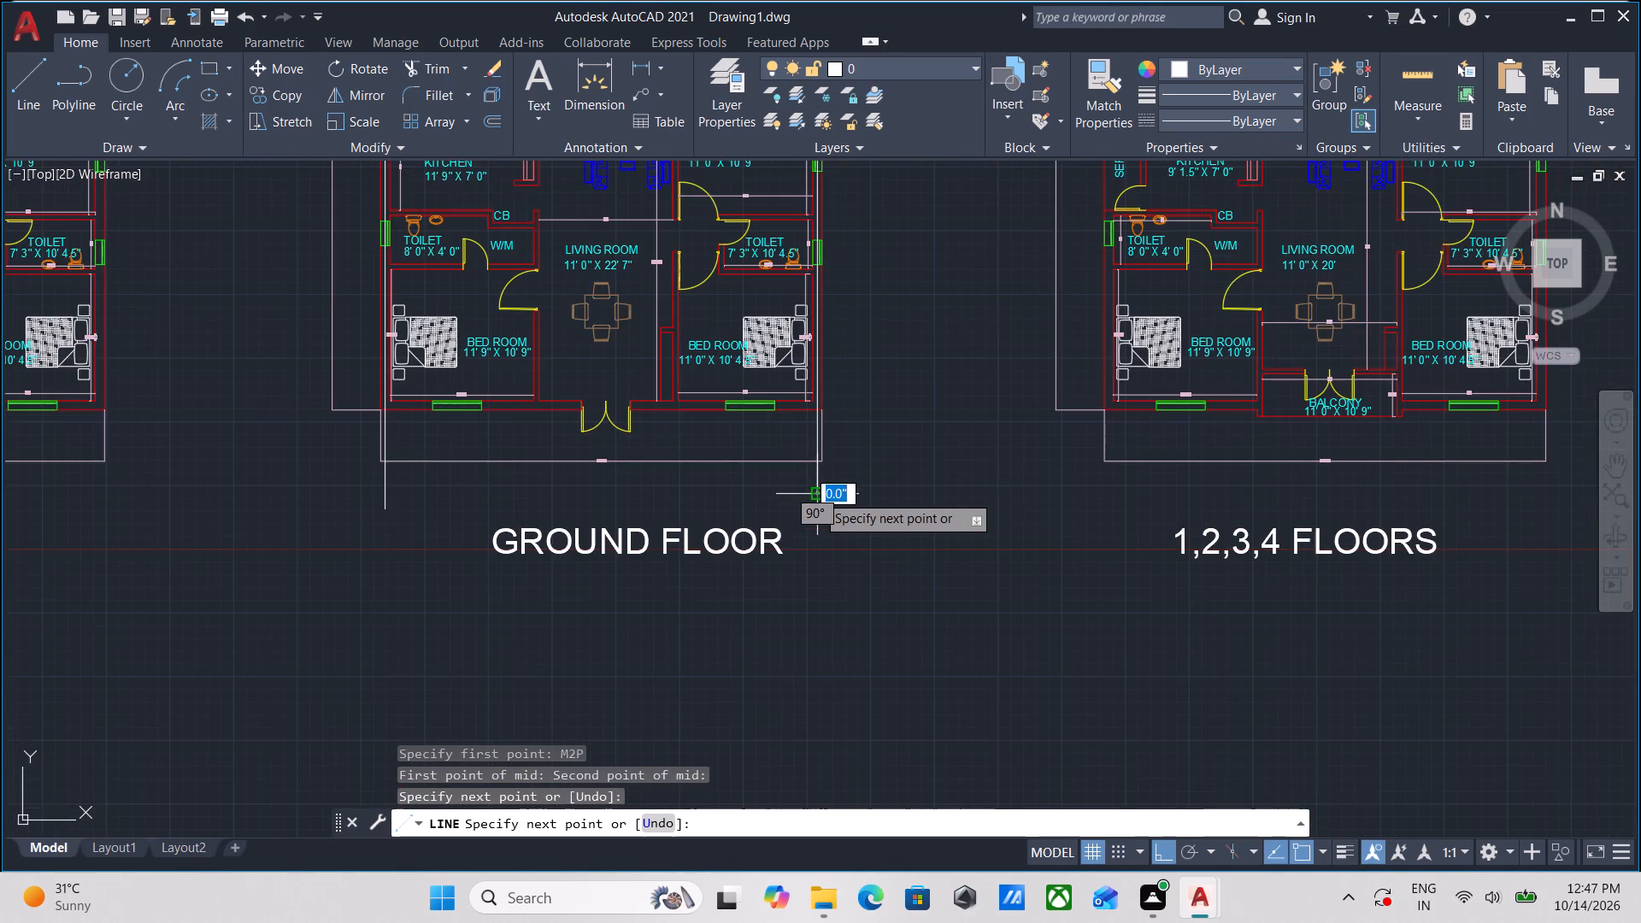
{"action": "middle_click_drag", "start_coordinate": [816, 494], "coordinate": [825, 585]}
{"action": "key", "text": "Escape"}
Stretch the upper end of the east wall's vertical centre line about 3'-10" upward, past the bedroom's north wall.
{"action": "middle_click_drag", "start_coordinate": [868, 384], "coordinate": [841, 677]}
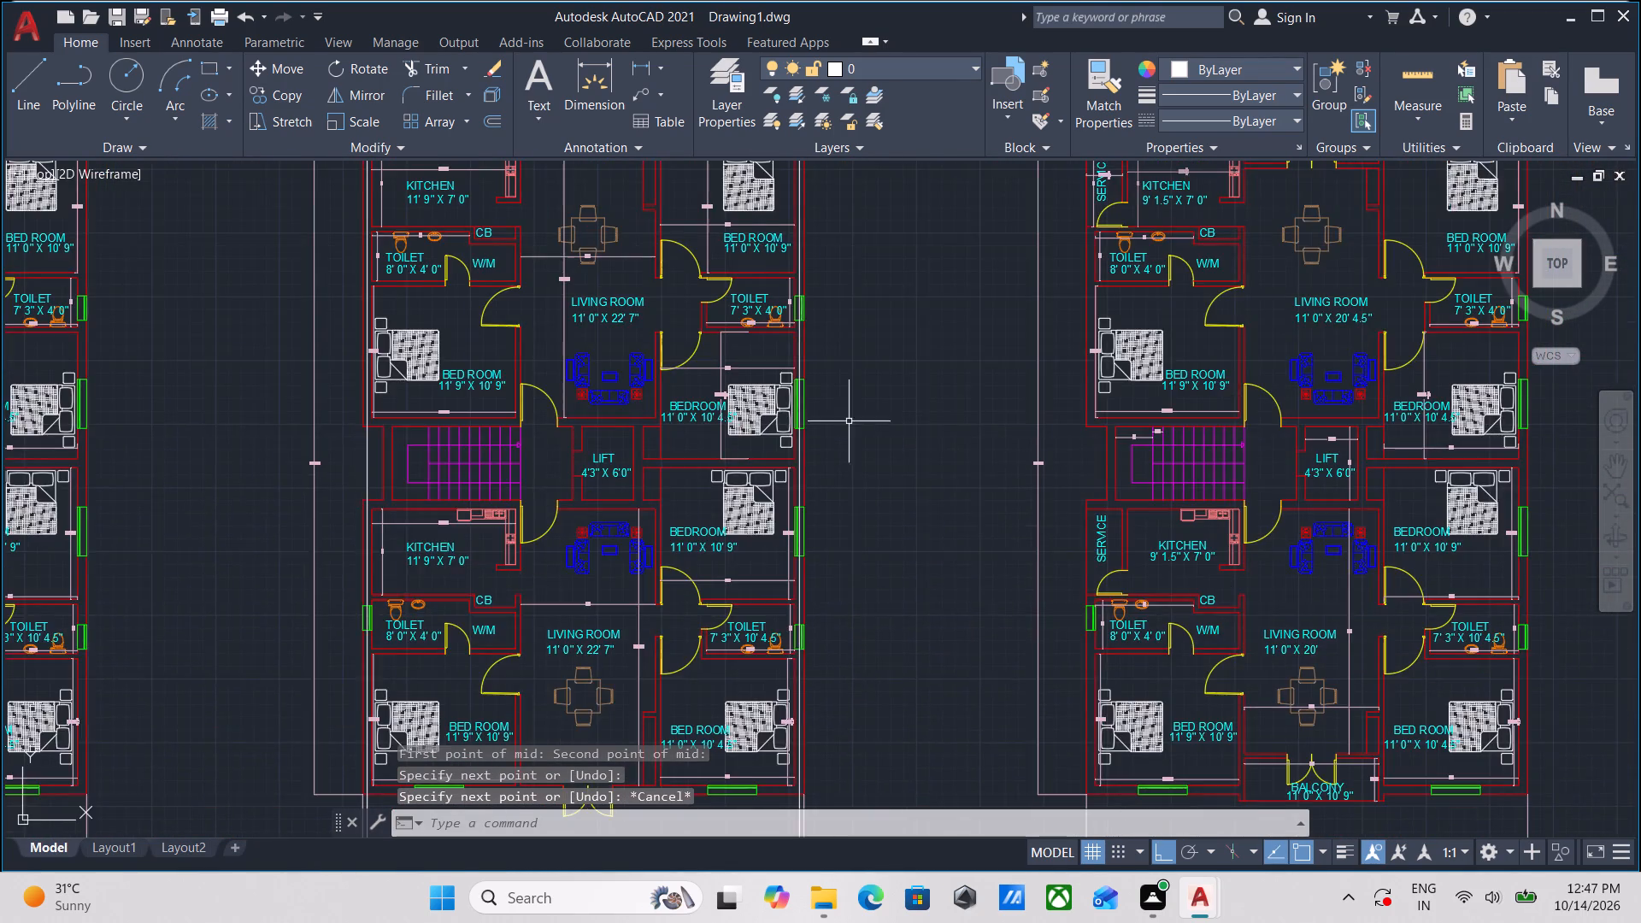
{"action": "scroll", "coordinate": [847, 365], "scroll_direction": "up", "scroll_amount": 2}
{"action": "scroll", "coordinate": [847, 365], "scroll_direction": "down", "scroll_amount": 1}
{"action": "middle_click_drag", "start_coordinate": [847, 365], "coordinate": [854, 565]}
{"action": "scroll", "coordinate": [841, 356], "scroll_direction": "up", "scroll_amount": 2}
{"action": "scroll", "coordinate": [840, 343], "scroll_direction": "down", "scroll_amount": 1}
{"action": "middle_click_drag", "start_coordinate": [840, 343], "coordinate": [854, 560]}
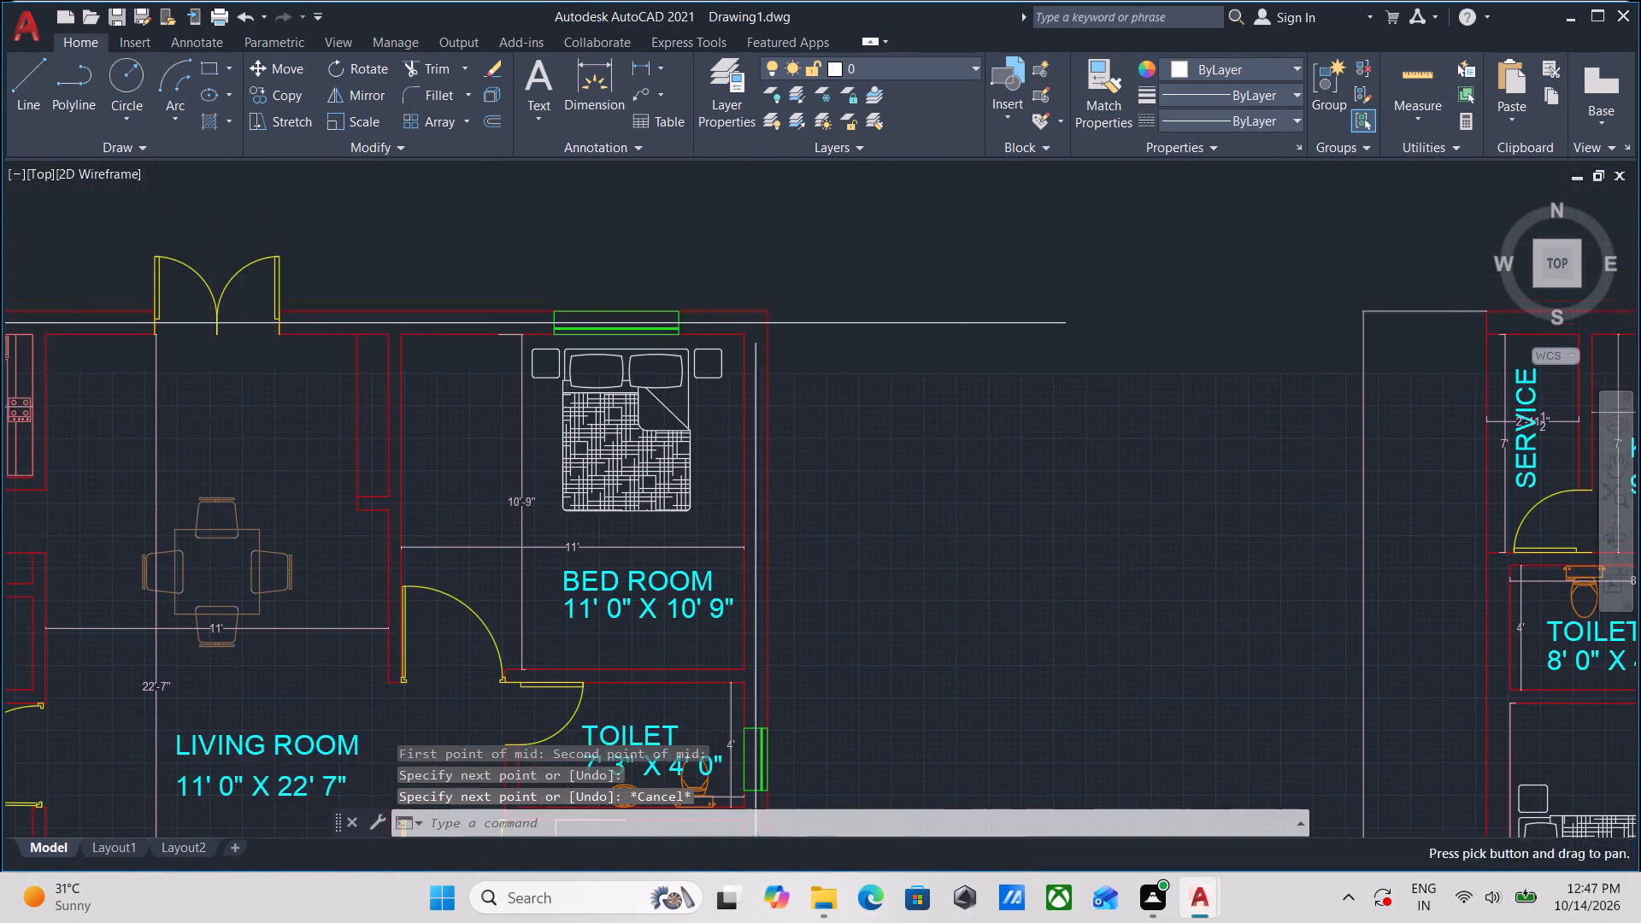
{"action": "scroll", "coordinate": [767, 357], "scroll_direction": "up", "scroll_amount": 3}
{"action": "left_click", "coordinate": [739, 291]}
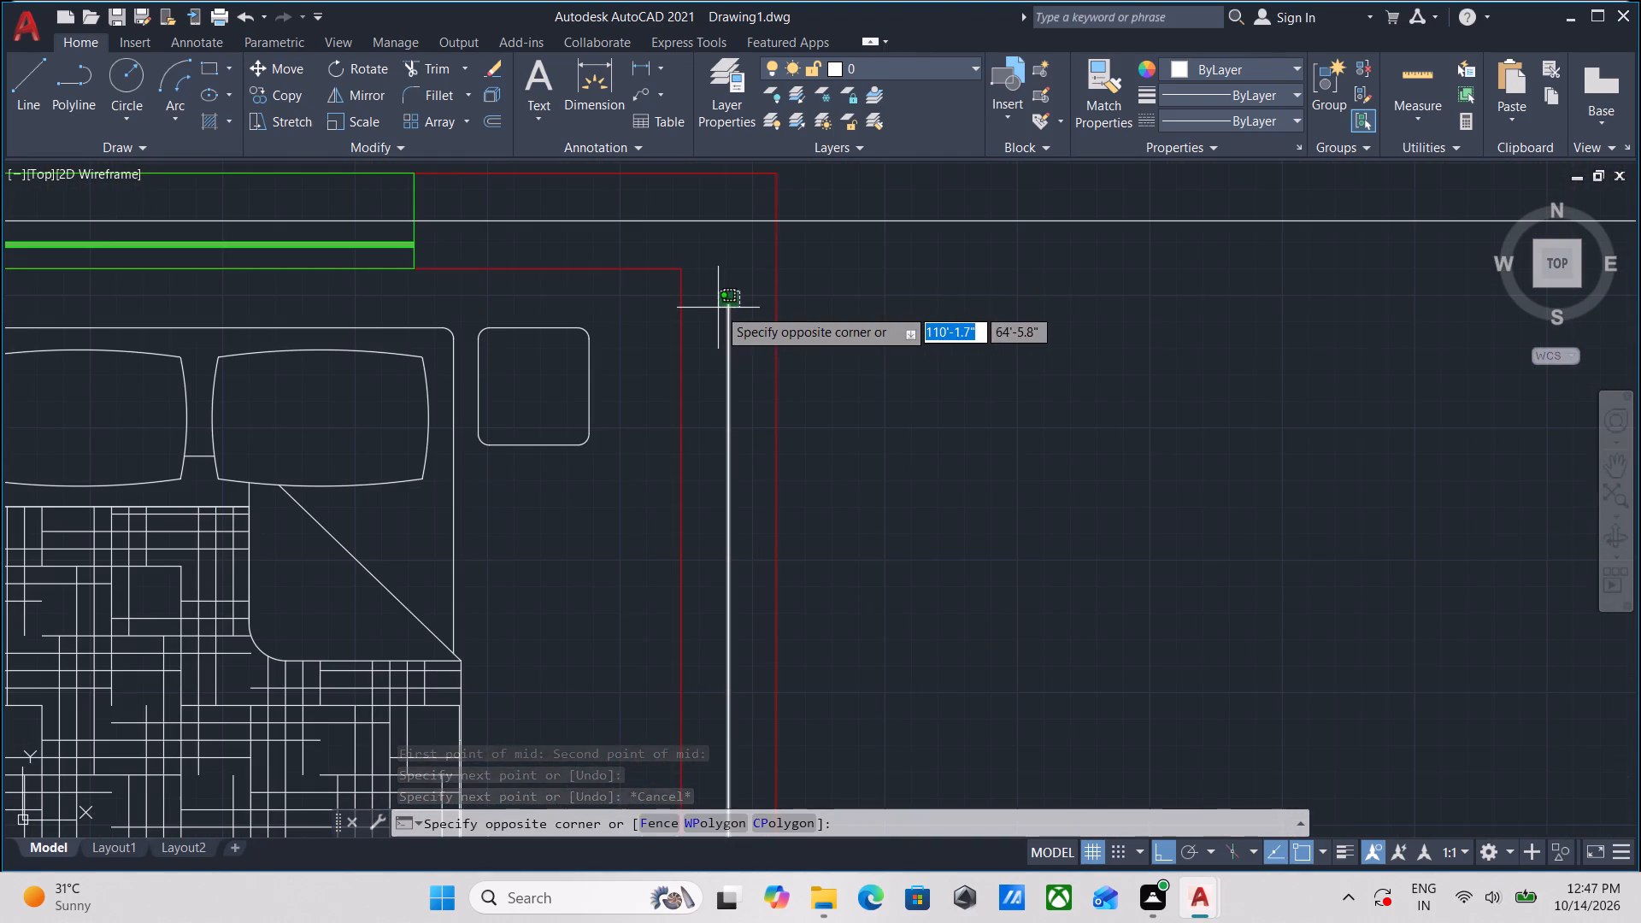
{"action": "left_click", "coordinate": [718, 308]}
{"action": "left_click", "coordinate": [726, 303]}
{"action": "scroll", "coordinate": [732, 262], "scroll_direction": "down", "scroll_amount": 2}
{"action": "middle_click_drag", "start_coordinate": [732, 262], "coordinate": [726, 403]}
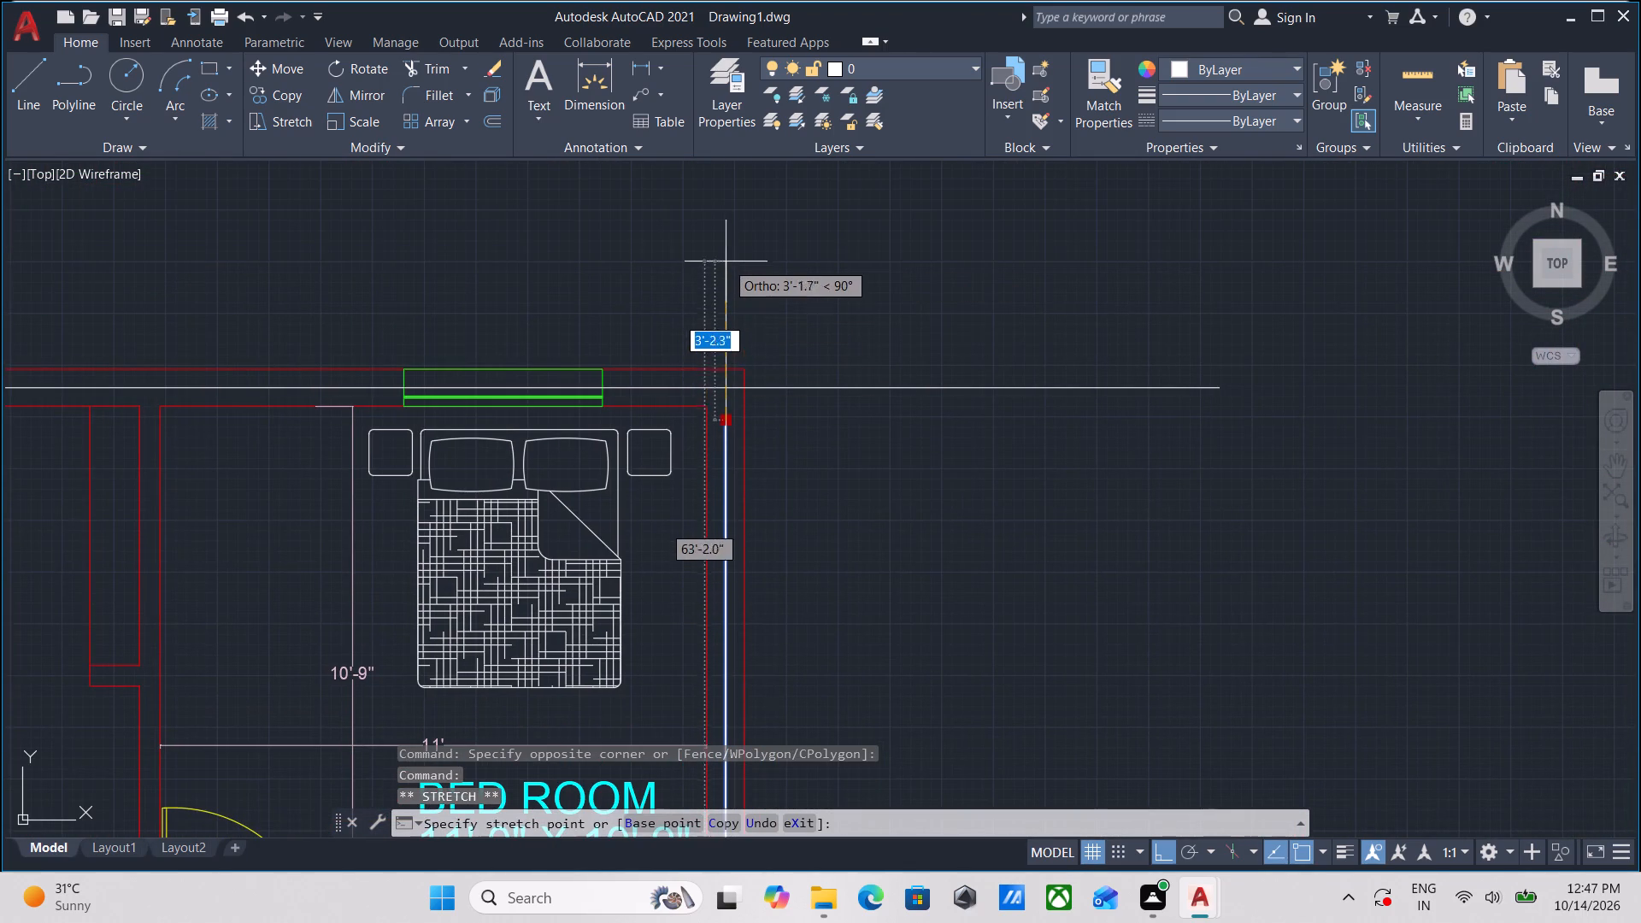
{"action": "left_click", "coordinate": [726, 230]}
{"action": "scroll", "coordinate": [726, 230], "scroll_direction": "down", "scroll_amount": 3}
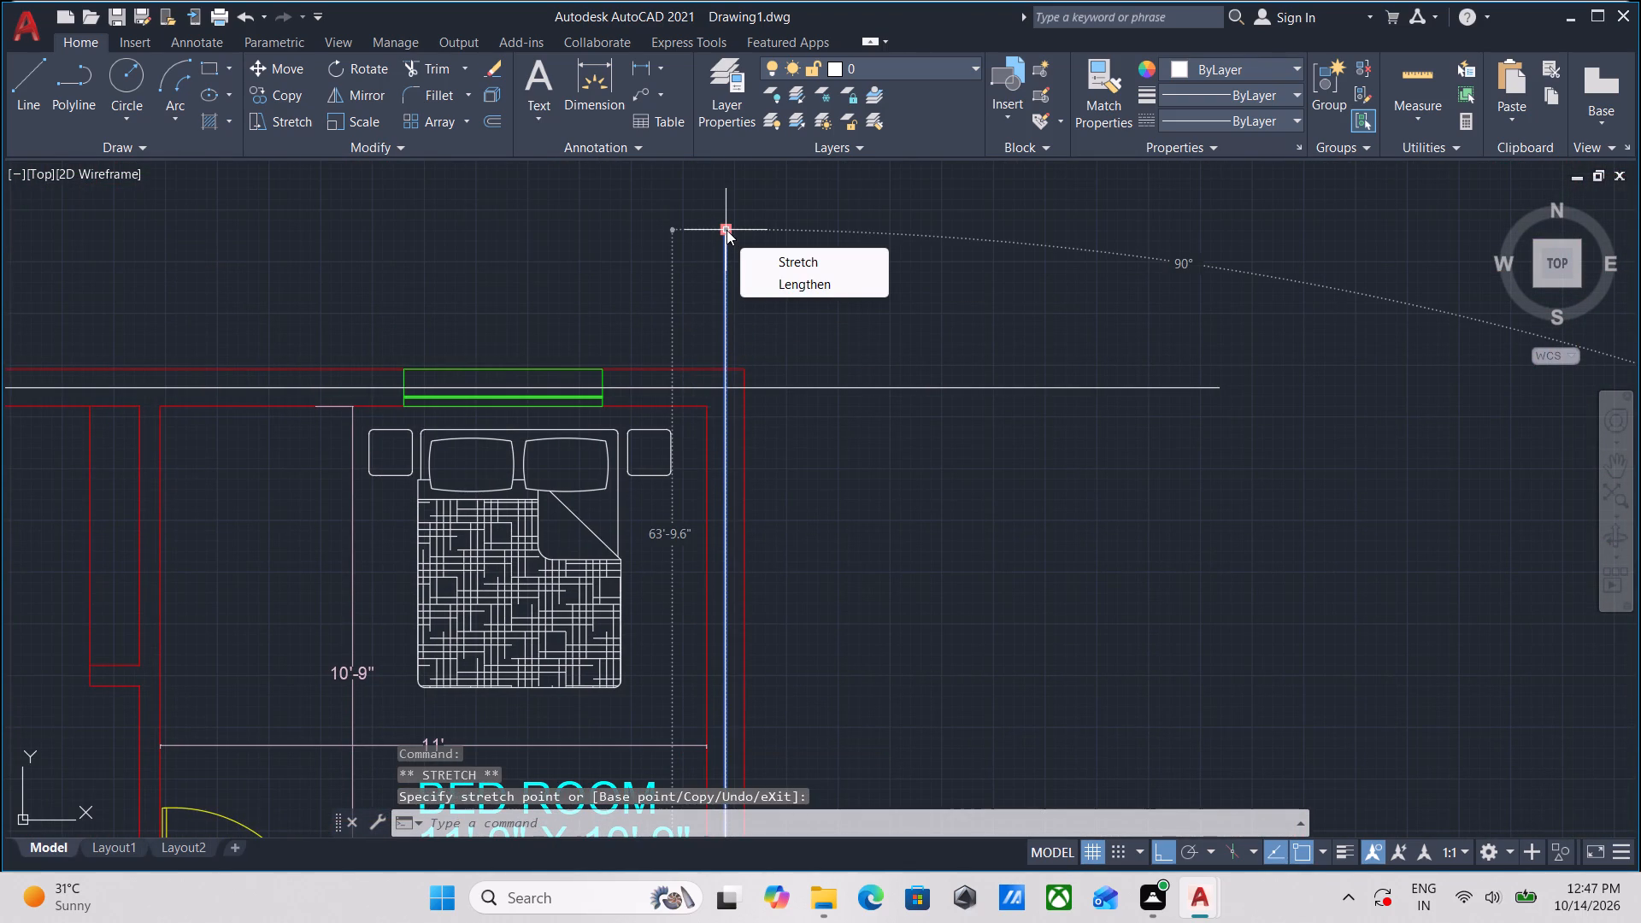
{"action": "key", "text": "Escape"}
{"action": "scroll", "coordinate": [726, 230], "scroll_direction": "down", "scroll_amount": 2}
{"action": "key", "text": "Escape"}
Draw a horizontal centre line about 47' long westward from midway between the south wall faces at the southeast bedroom's inner corner.
{"action": "scroll", "coordinate": [771, 293], "scroll_direction": "down", "scroll_amount": 2}
{"action": "scroll", "coordinate": [750, 350], "scroll_direction": "up", "scroll_amount": 2}
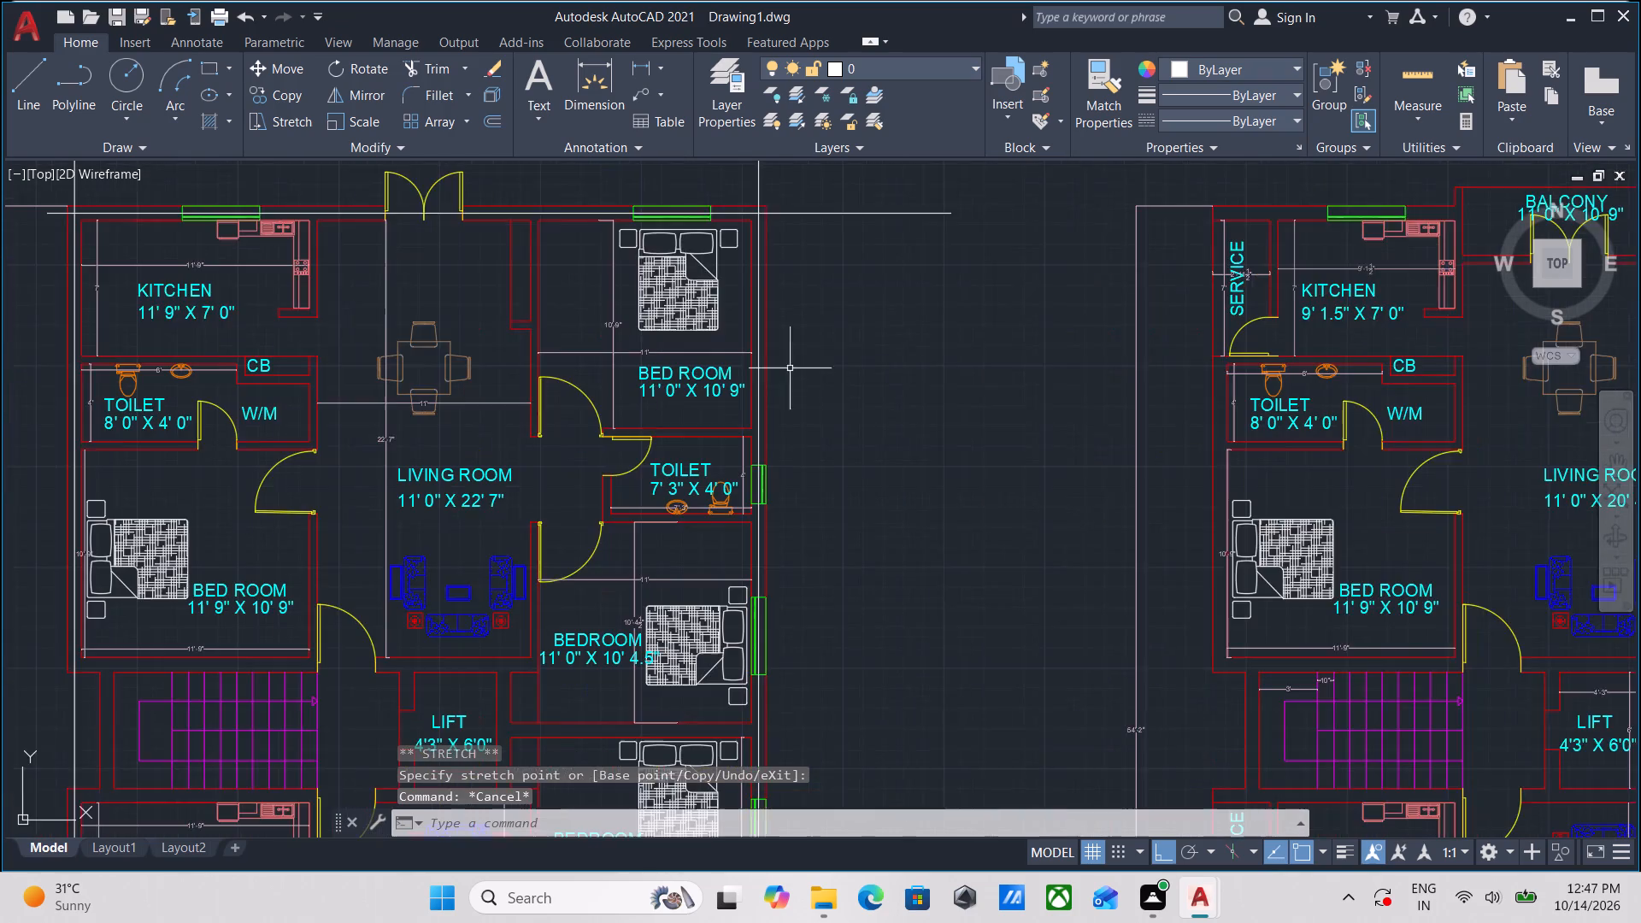
{"action": "middle_click_drag", "start_coordinate": [813, 359], "coordinate": [850, 182]}
{"action": "middle_click_drag", "start_coordinate": [879, 326], "coordinate": [892, 197]}
{"action": "scroll", "coordinate": [879, 310], "scroll_direction": "down", "scroll_amount": 2}
{"action": "middle_click_drag", "start_coordinate": [907, 302], "coordinate": [905, 243]}
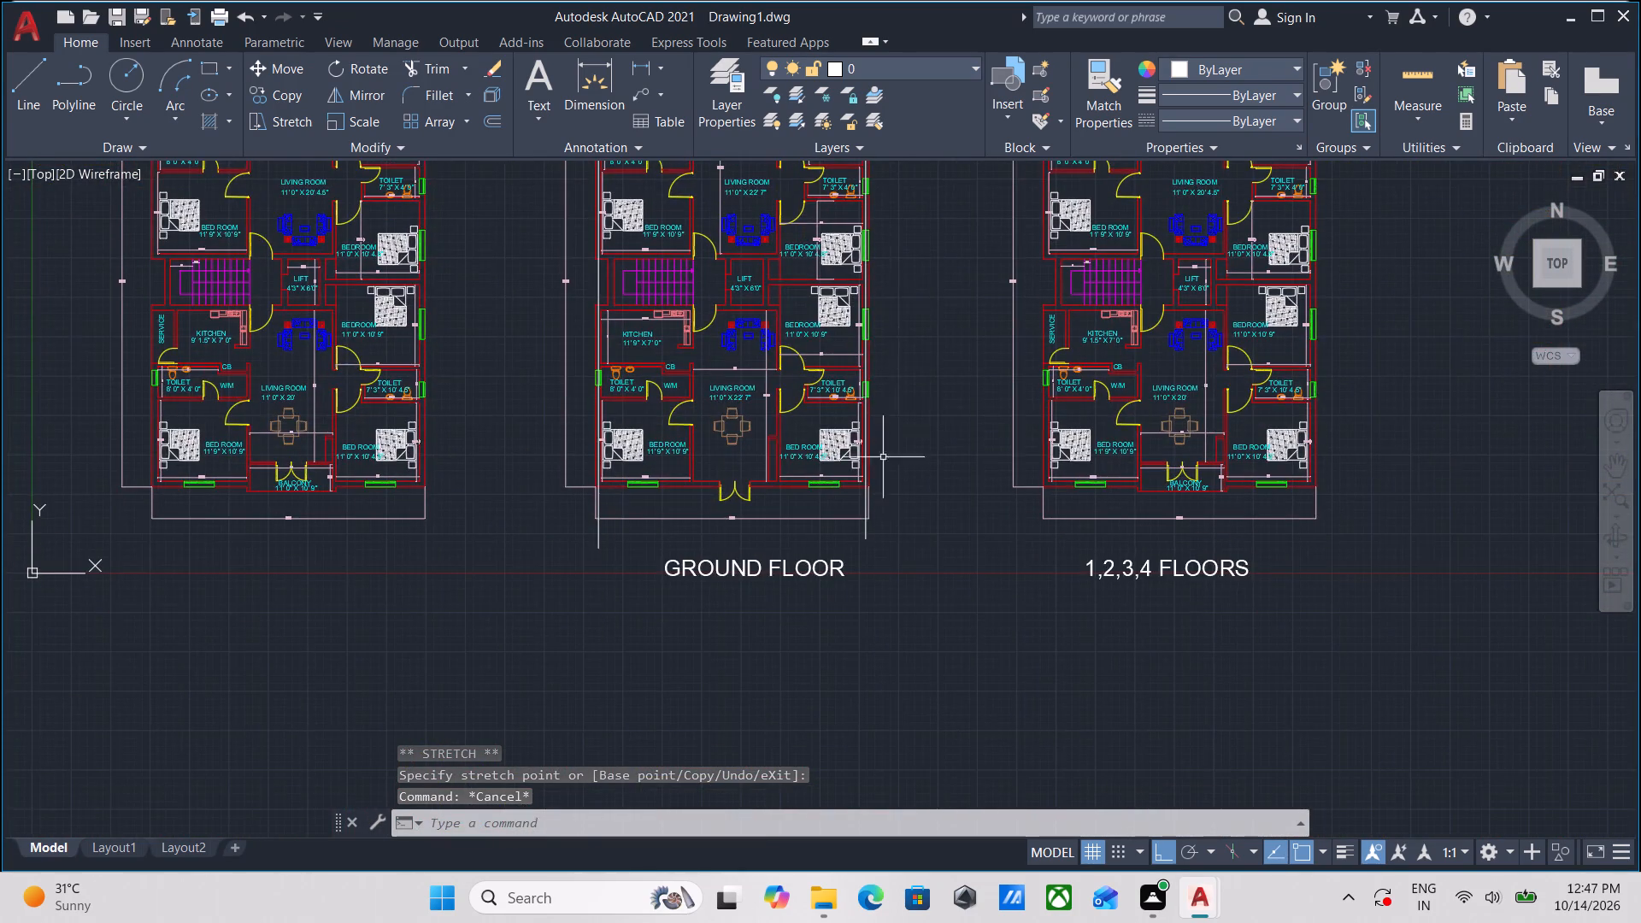
{"action": "scroll", "coordinate": [868, 487], "scroll_direction": "up", "scroll_amount": 3}
{"action": "middle_click_drag", "start_coordinate": [790, 536], "coordinate": [876, 536]}
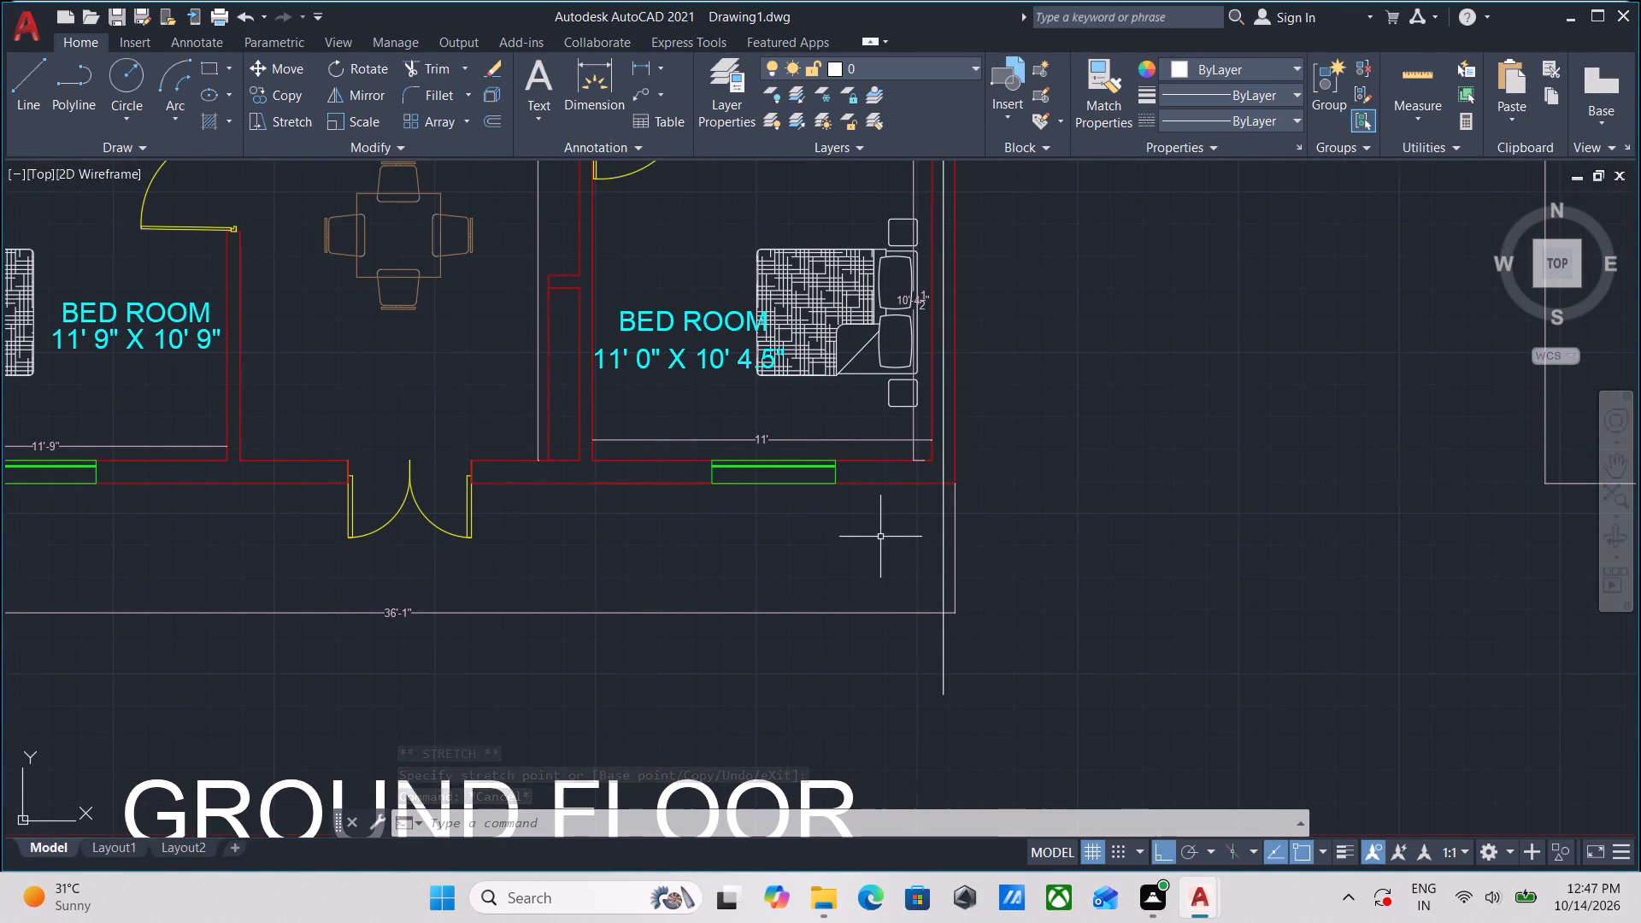
{"action": "key", "text": "l"}
{"action": "key", "text": "Return"}
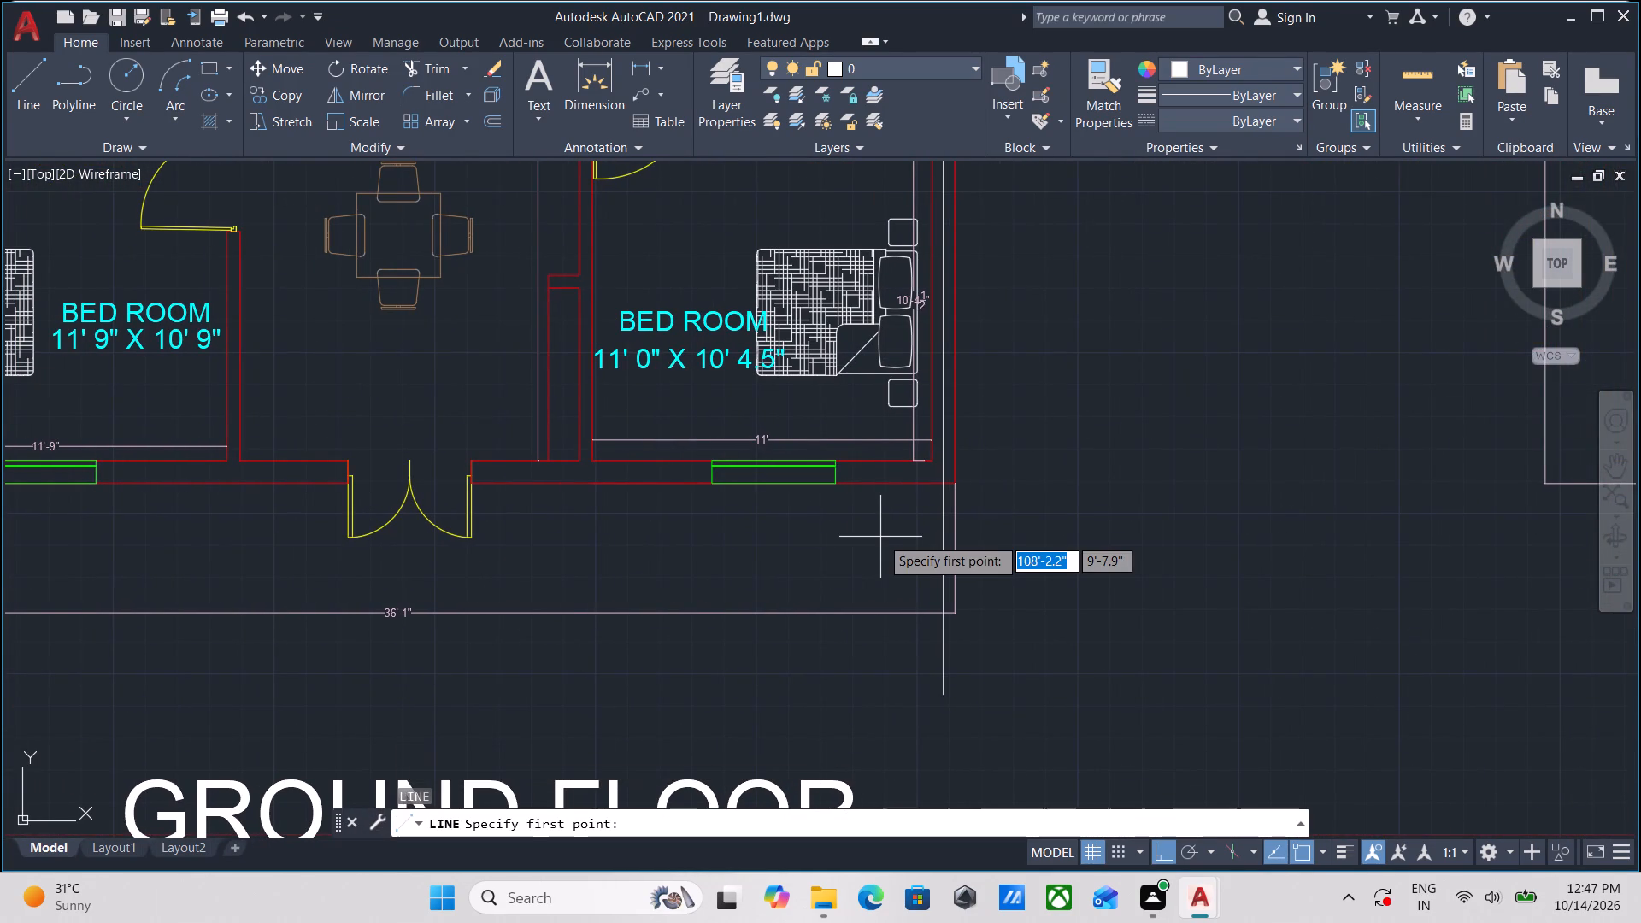
{"action": "type", "text": "M2"}
{"action": "key", "text": "p"}
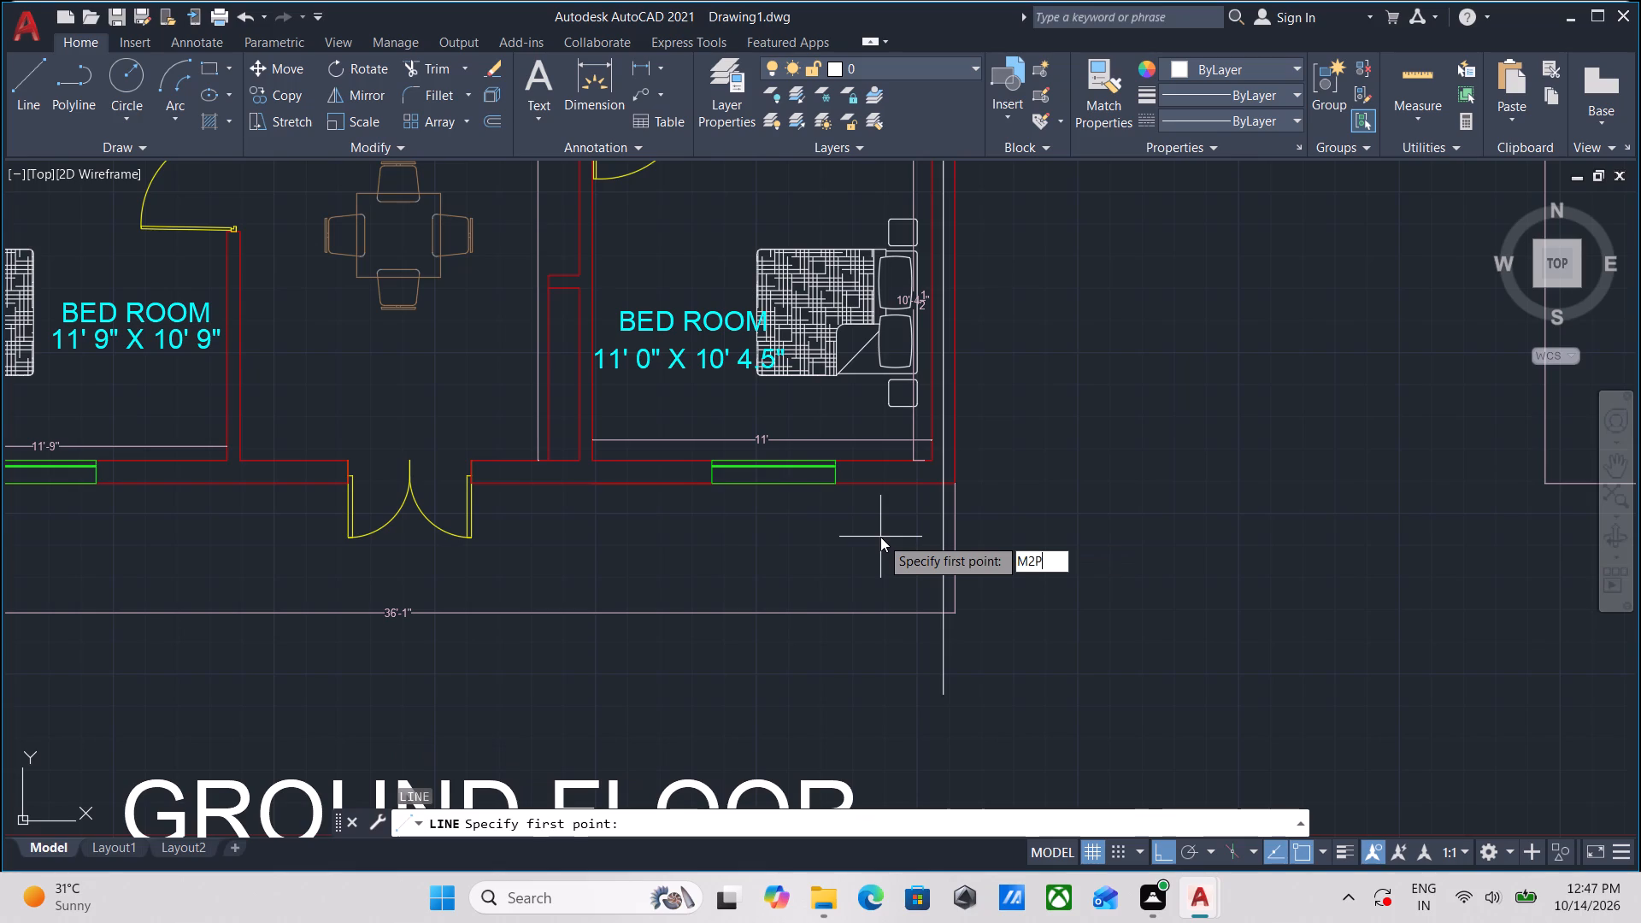
{"action": "key", "text": "Return"}
{"action": "scroll", "coordinate": [951, 403], "scroll_direction": "up", "scroll_amount": 2}
{"action": "scroll", "coordinate": [813, 549], "scroll_direction": "up", "scroll_amount": 1}
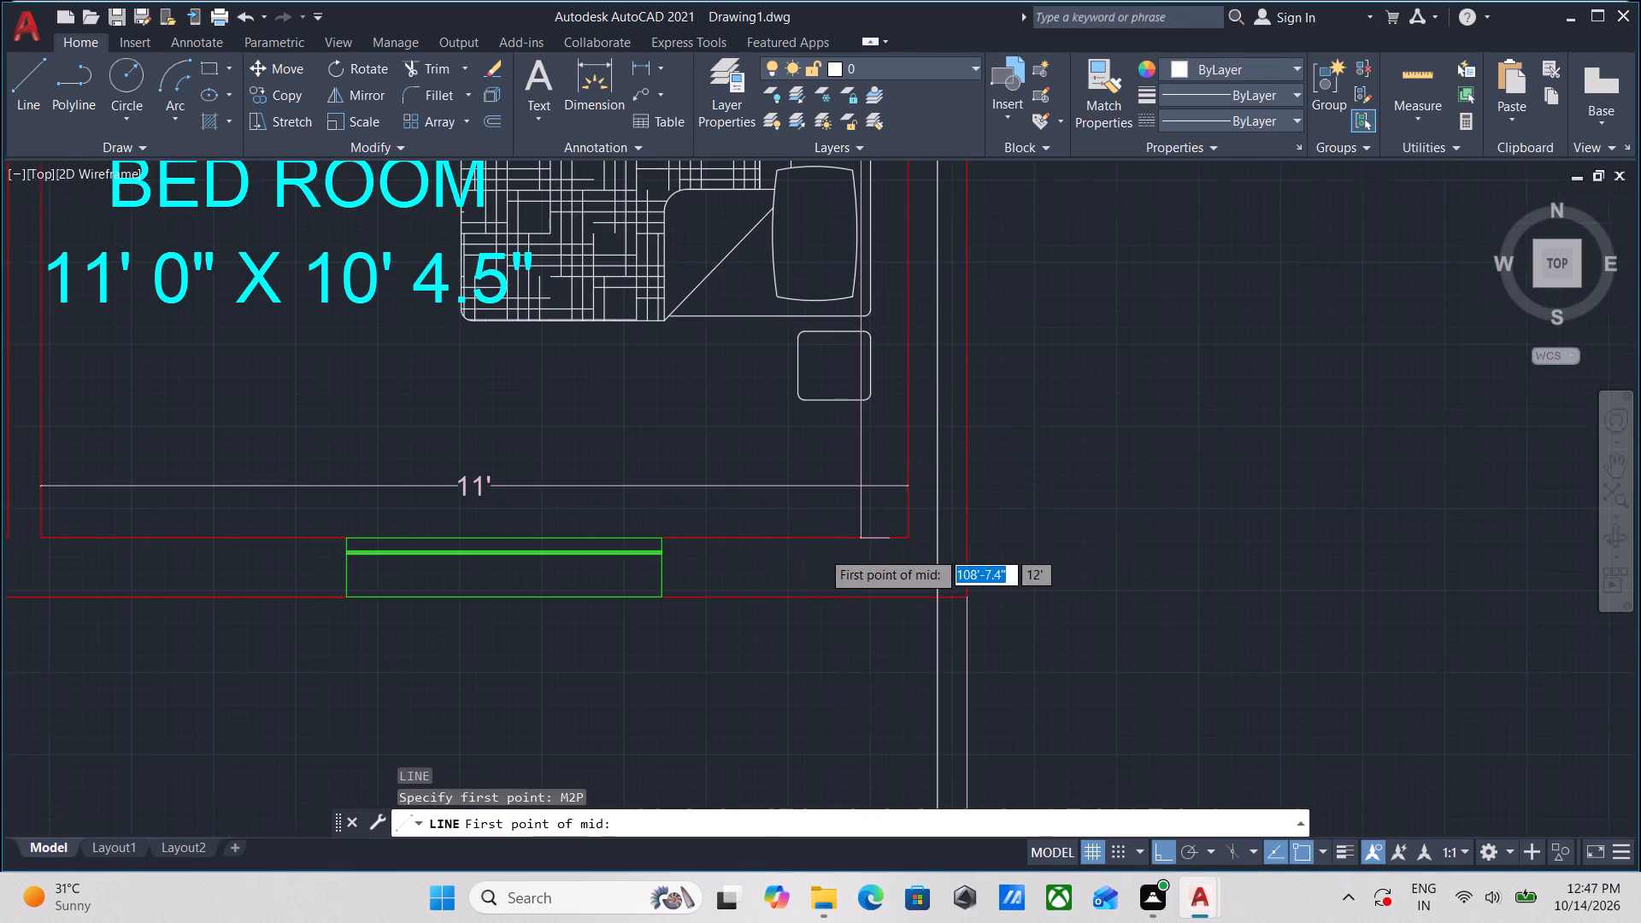
{"action": "scroll", "coordinate": [840, 553], "scroll_direction": "up", "scroll_amount": 1}
{"action": "left_click", "coordinate": [1016, 518]}
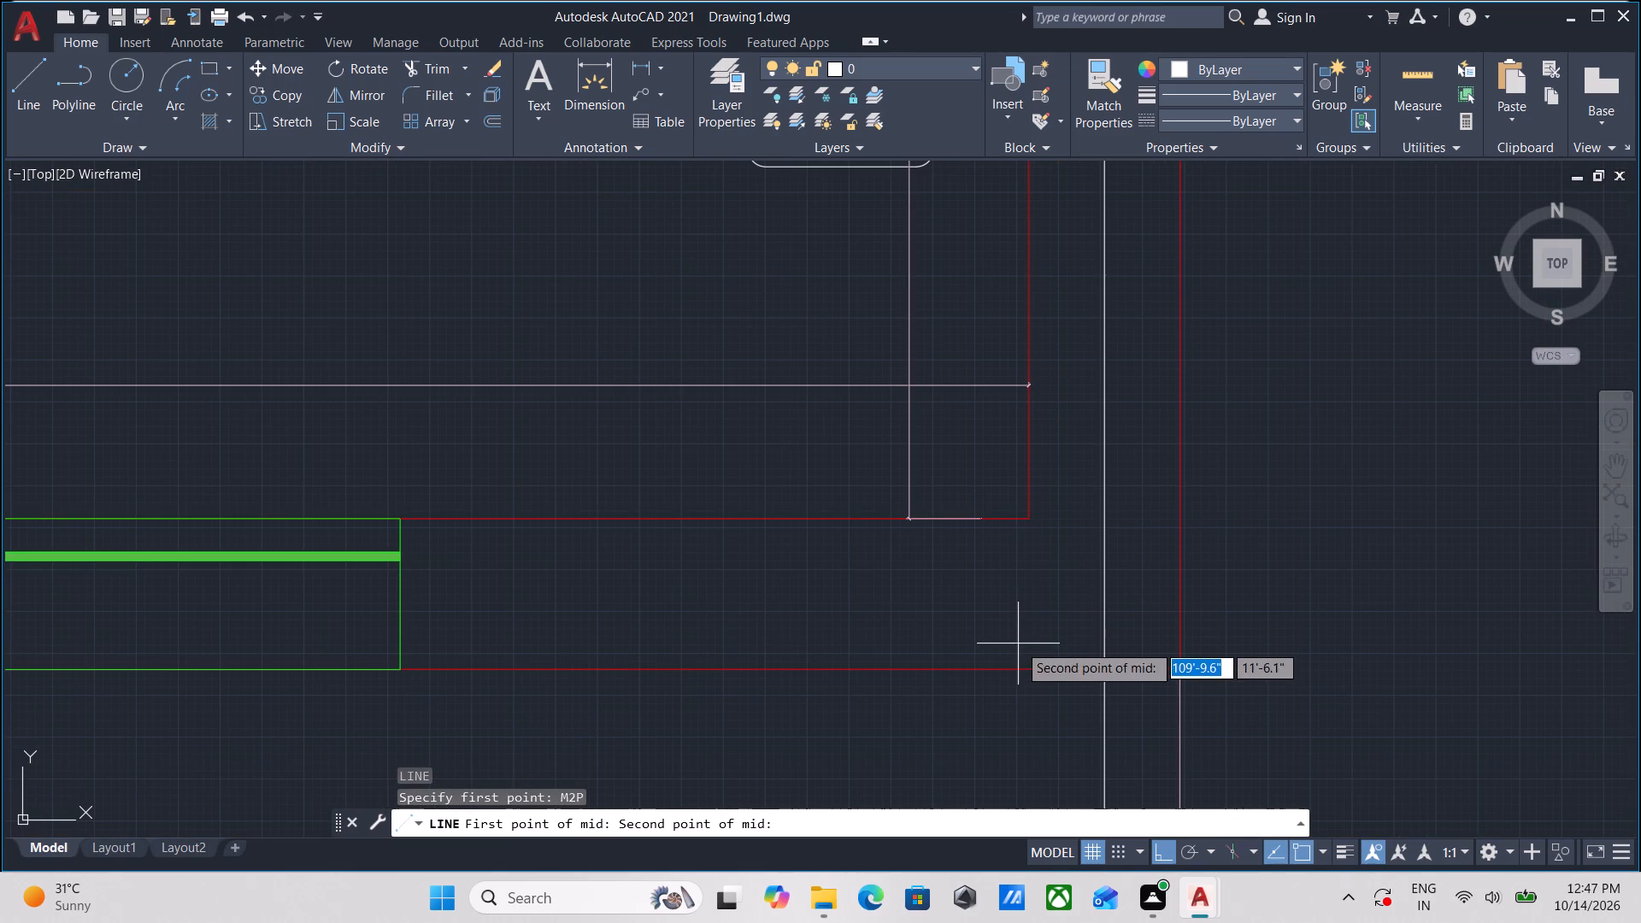
{"action": "left_click", "coordinate": [1017, 672]}
{"action": "scroll", "coordinate": [685, 565], "scroll_direction": "down", "scroll_amount": 2}
{"action": "middle_click_drag", "start_coordinate": [685, 565], "coordinate": [1597, 609]}
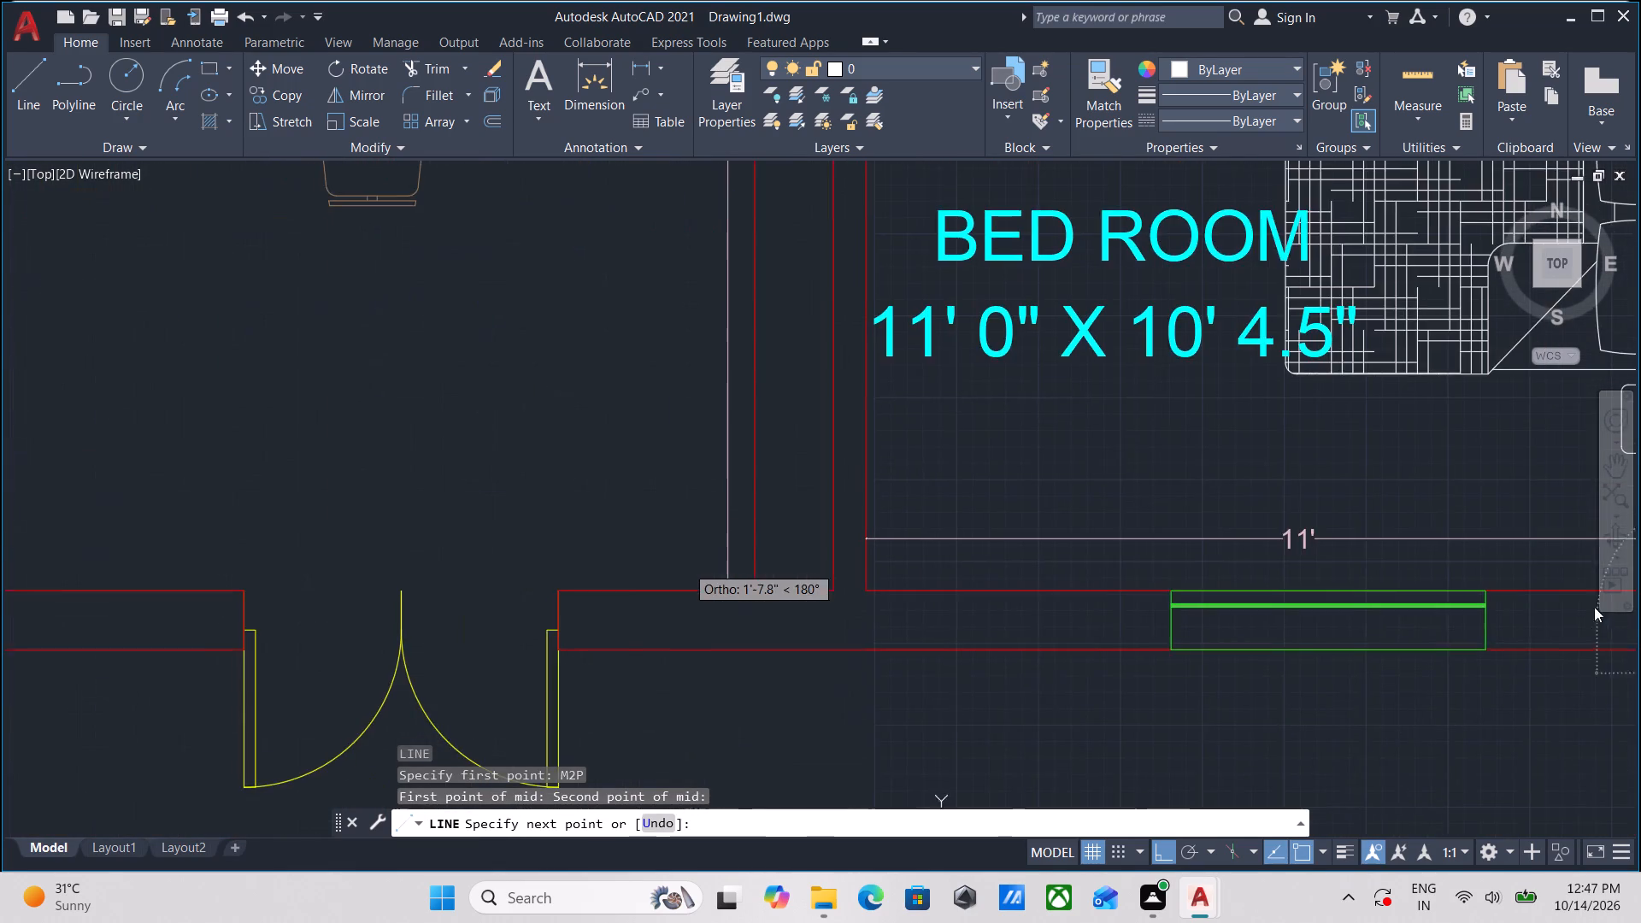
{"action": "scroll", "coordinate": [969, 603], "scroll_direction": "down", "scroll_amount": 2}
{"action": "middle_click_drag", "start_coordinate": [969, 603], "coordinate": [1132, 554]}
{"action": "scroll", "coordinate": [507, 532], "scroll_direction": "down", "scroll_amount": 1}
{"action": "middle_click_drag", "start_coordinate": [507, 532], "coordinate": [982, 563]}
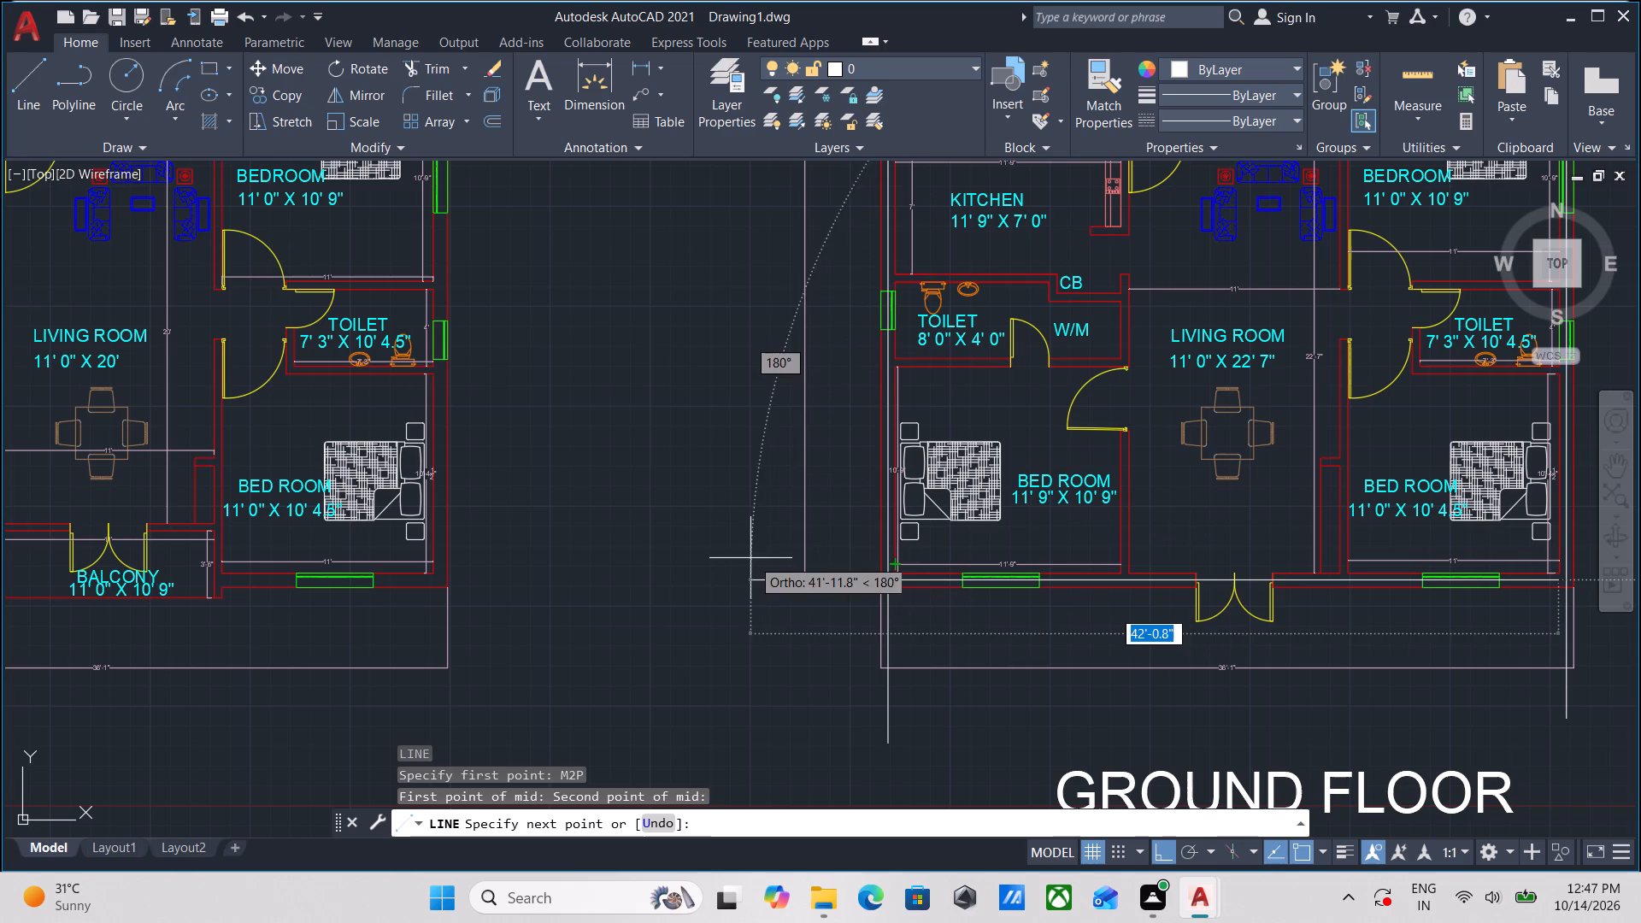
{"action": "left_click", "coordinate": [655, 550]}
{"action": "scroll", "coordinate": [655, 550], "scroll_direction": "down", "scroll_amount": 2}
{"action": "middle_click_drag", "start_coordinate": [655, 550], "coordinate": [566, 591]}
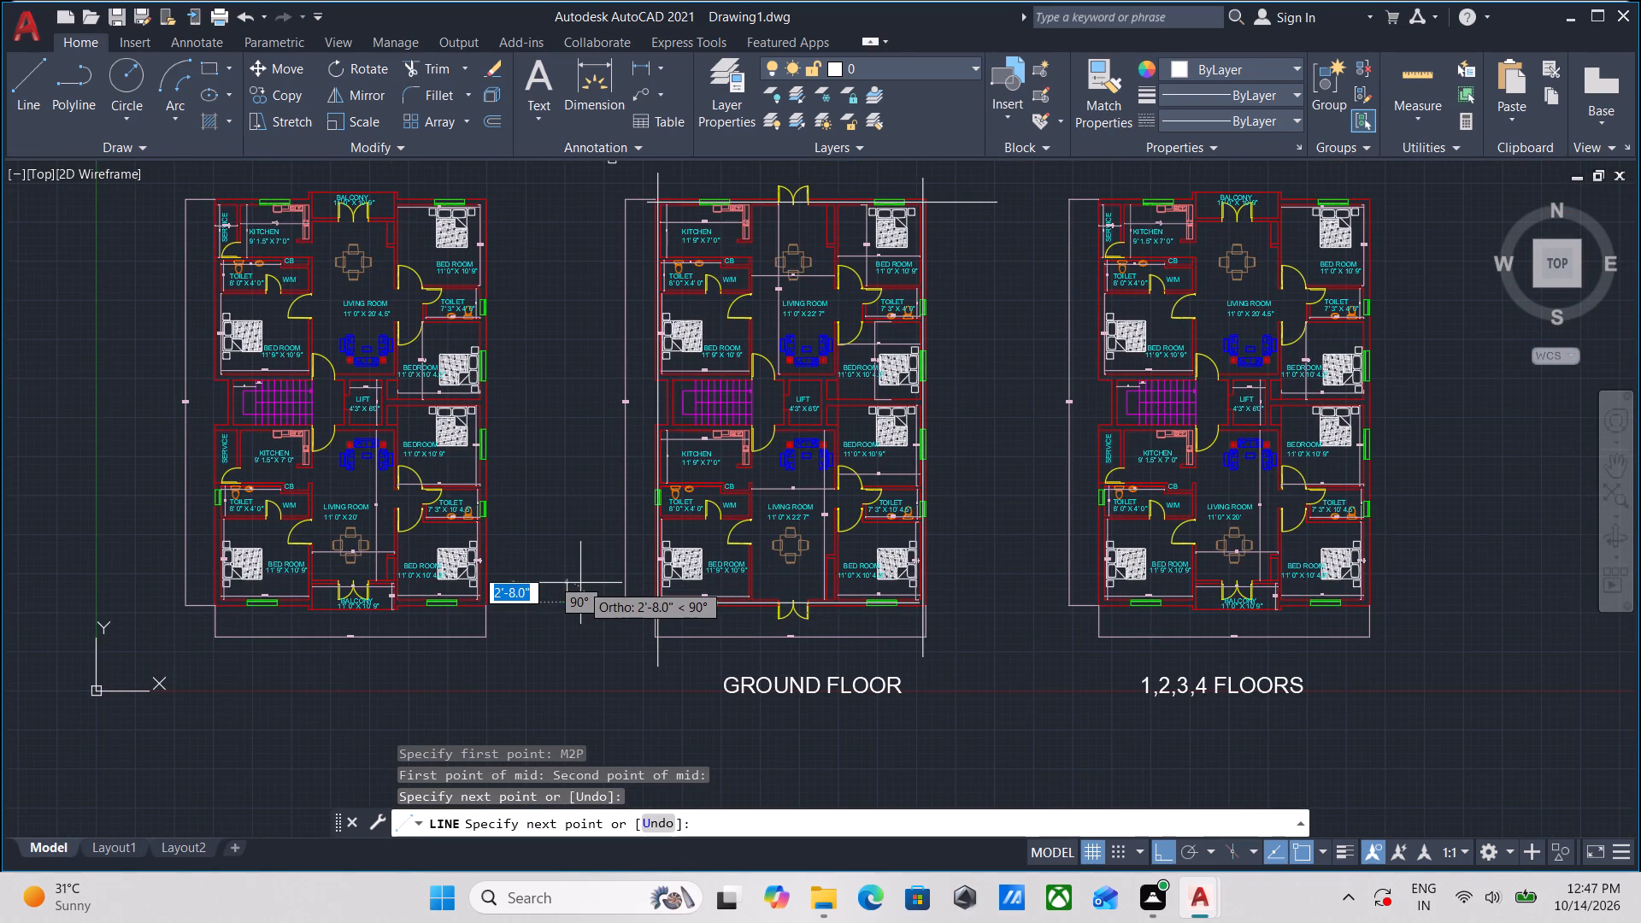
{"action": "key", "text": "Escape"}
Stretch the east end of the south wall's horizontal centre line about 13'-10" eastward, past the east outer wall.
{"action": "scroll", "coordinate": [860, 656], "scroll_direction": "up", "scroll_amount": 3}
{"action": "middle_click_drag", "start_coordinate": [974, 554], "coordinate": [927, 665]}
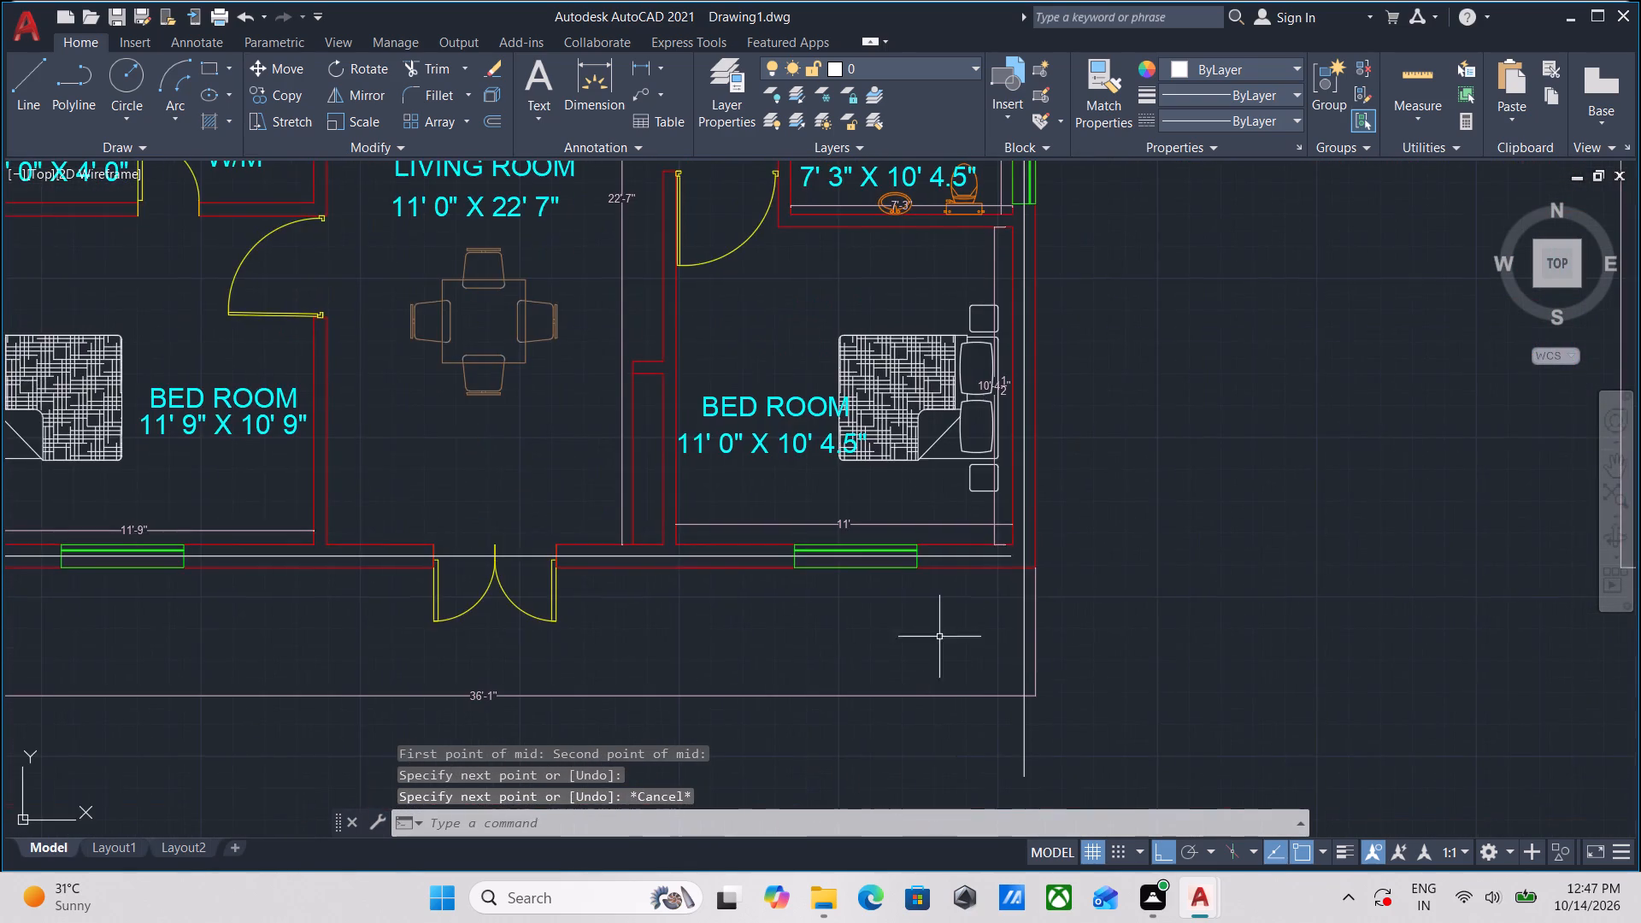
{"action": "scroll", "coordinate": [966, 557], "scroll_direction": "up", "scroll_amount": 3}
{"action": "left_click", "coordinate": [1010, 589]}
{"action": "left_click", "coordinate": [973, 544]}
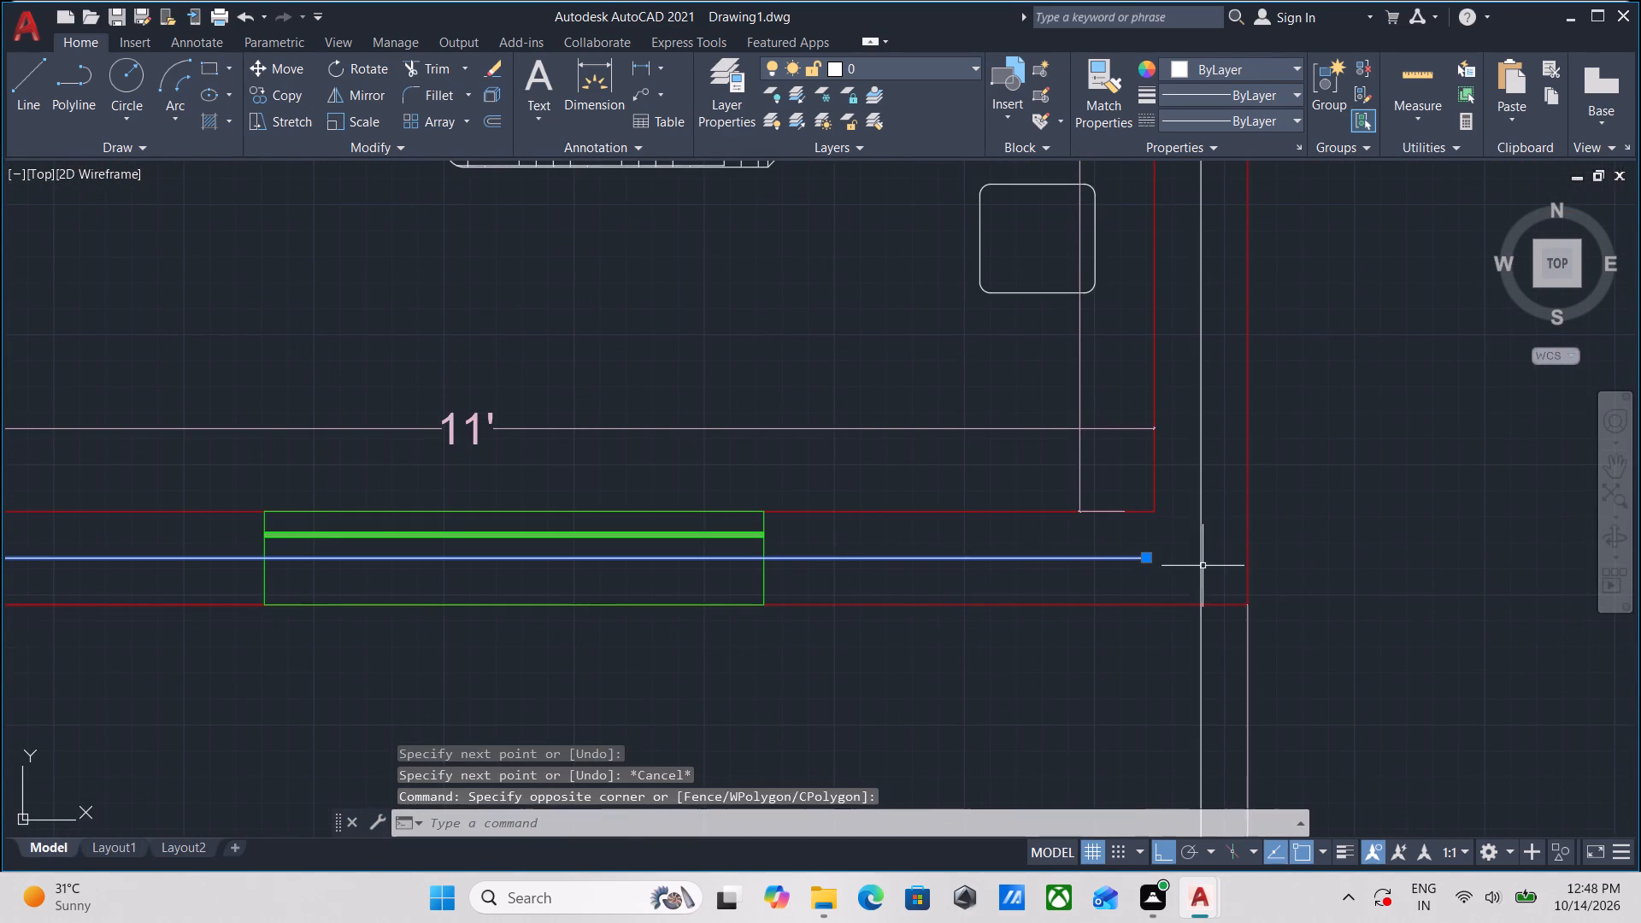
{"action": "left_click", "coordinate": [1148, 559]}
{"action": "middle_click_drag", "start_coordinate": [1414, 556], "coordinate": [991, 575]}
{"action": "scroll", "coordinate": [1126, 568], "scroll_direction": "down", "scroll_amount": 3}
{"action": "scroll", "coordinate": [1287, 556], "scroll_direction": "down", "scroll_amount": 1}
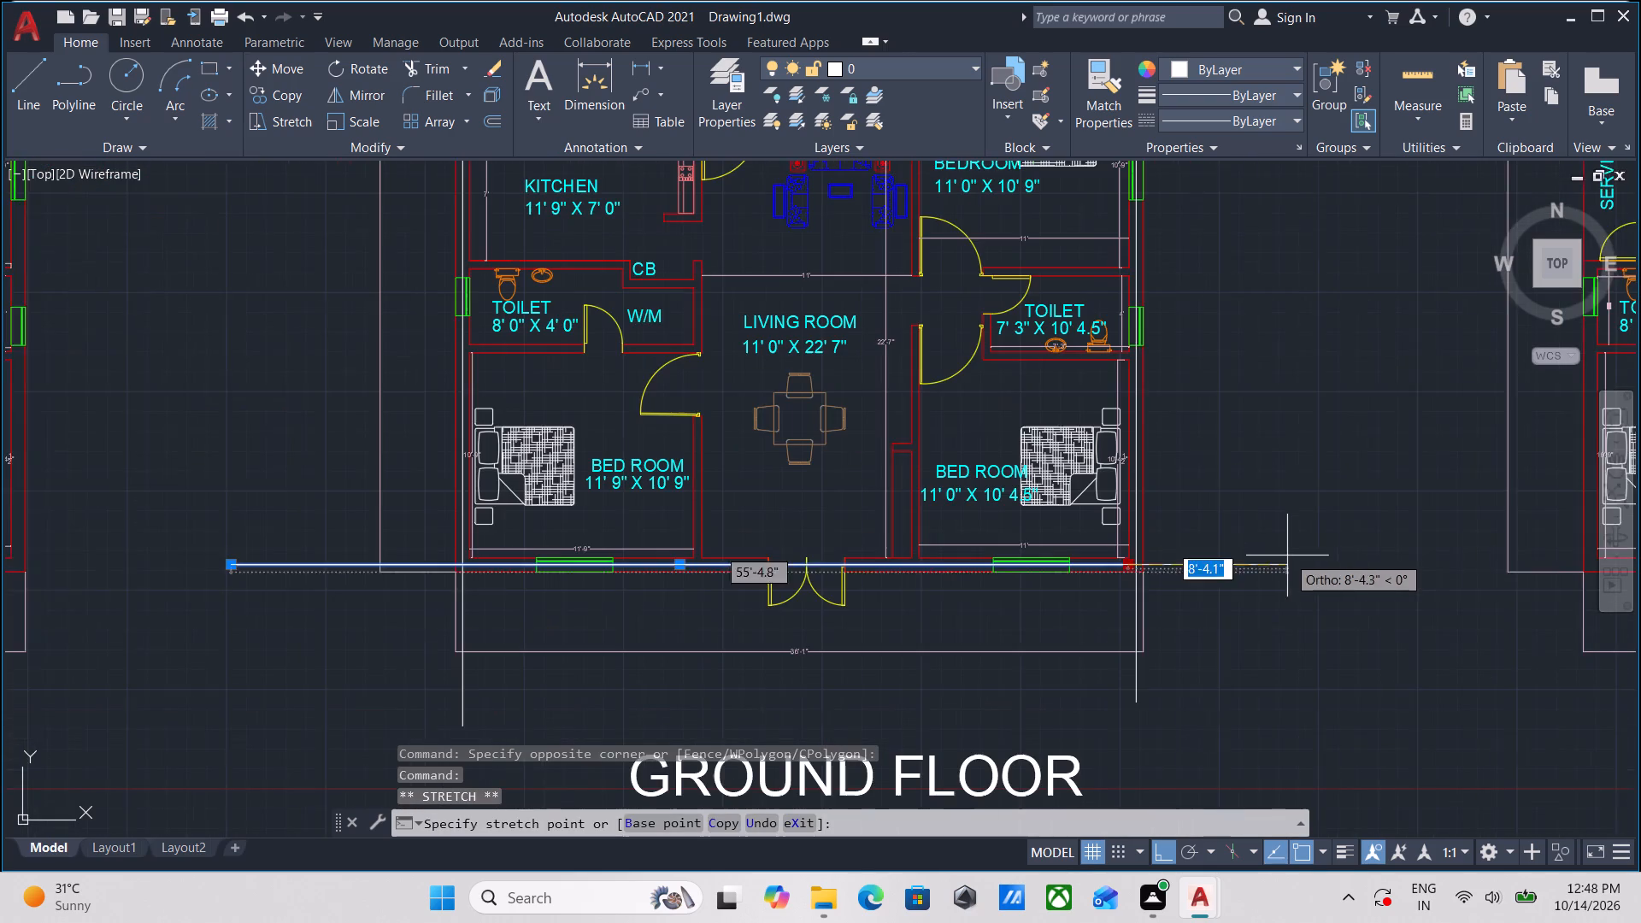
{"action": "middle_click_drag", "start_coordinate": [1287, 556], "coordinate": [1270, 556]}
{"action": "middle_click_drag", "start_coordinate": [1337, 559], "coordinate": [1196, 578]}
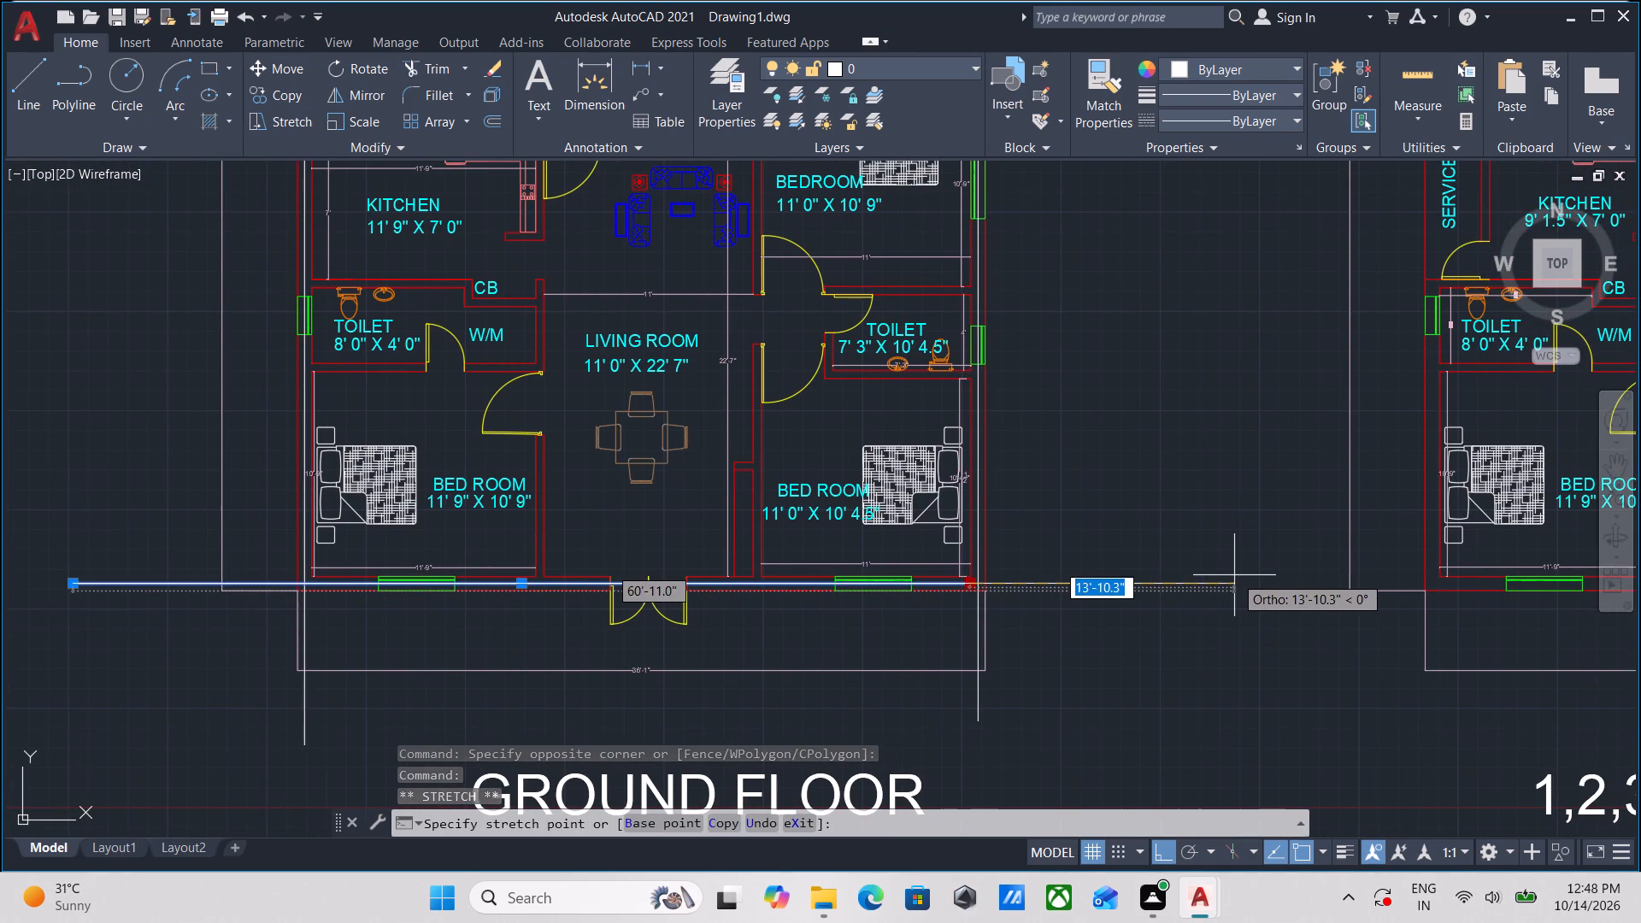
{"action": "left_click", "coordinate": [1234, 575]}
{"action": "key", "text": "Escape"}
{"action": "scroll", "coordinate": [946, 438], "scroll_direction": "down", "scroll_amount": 1}
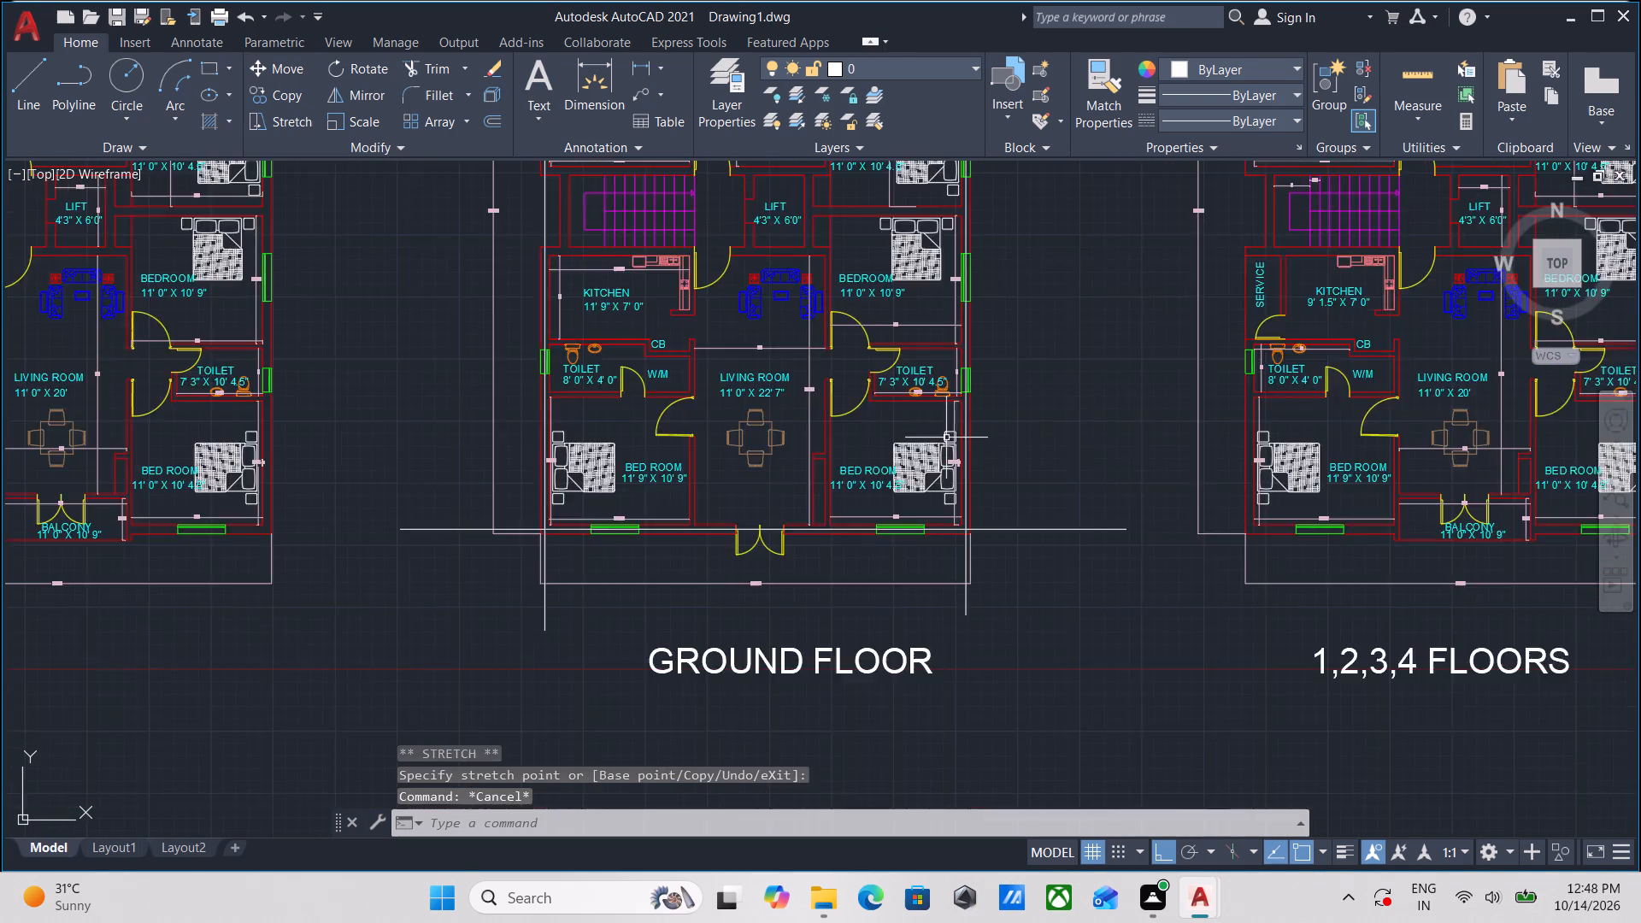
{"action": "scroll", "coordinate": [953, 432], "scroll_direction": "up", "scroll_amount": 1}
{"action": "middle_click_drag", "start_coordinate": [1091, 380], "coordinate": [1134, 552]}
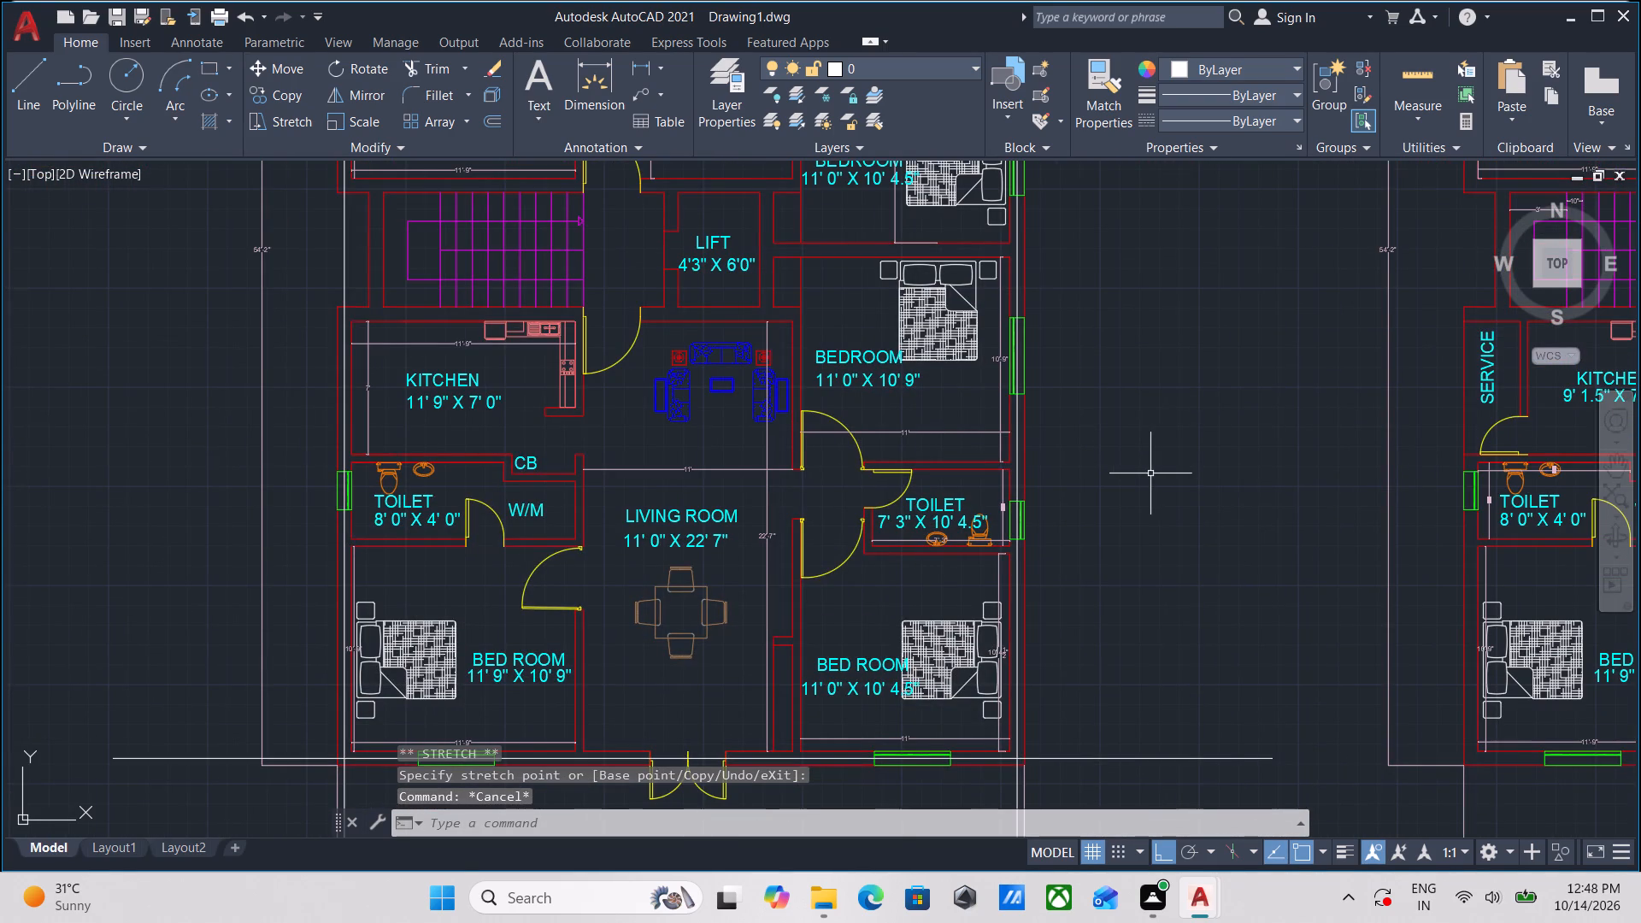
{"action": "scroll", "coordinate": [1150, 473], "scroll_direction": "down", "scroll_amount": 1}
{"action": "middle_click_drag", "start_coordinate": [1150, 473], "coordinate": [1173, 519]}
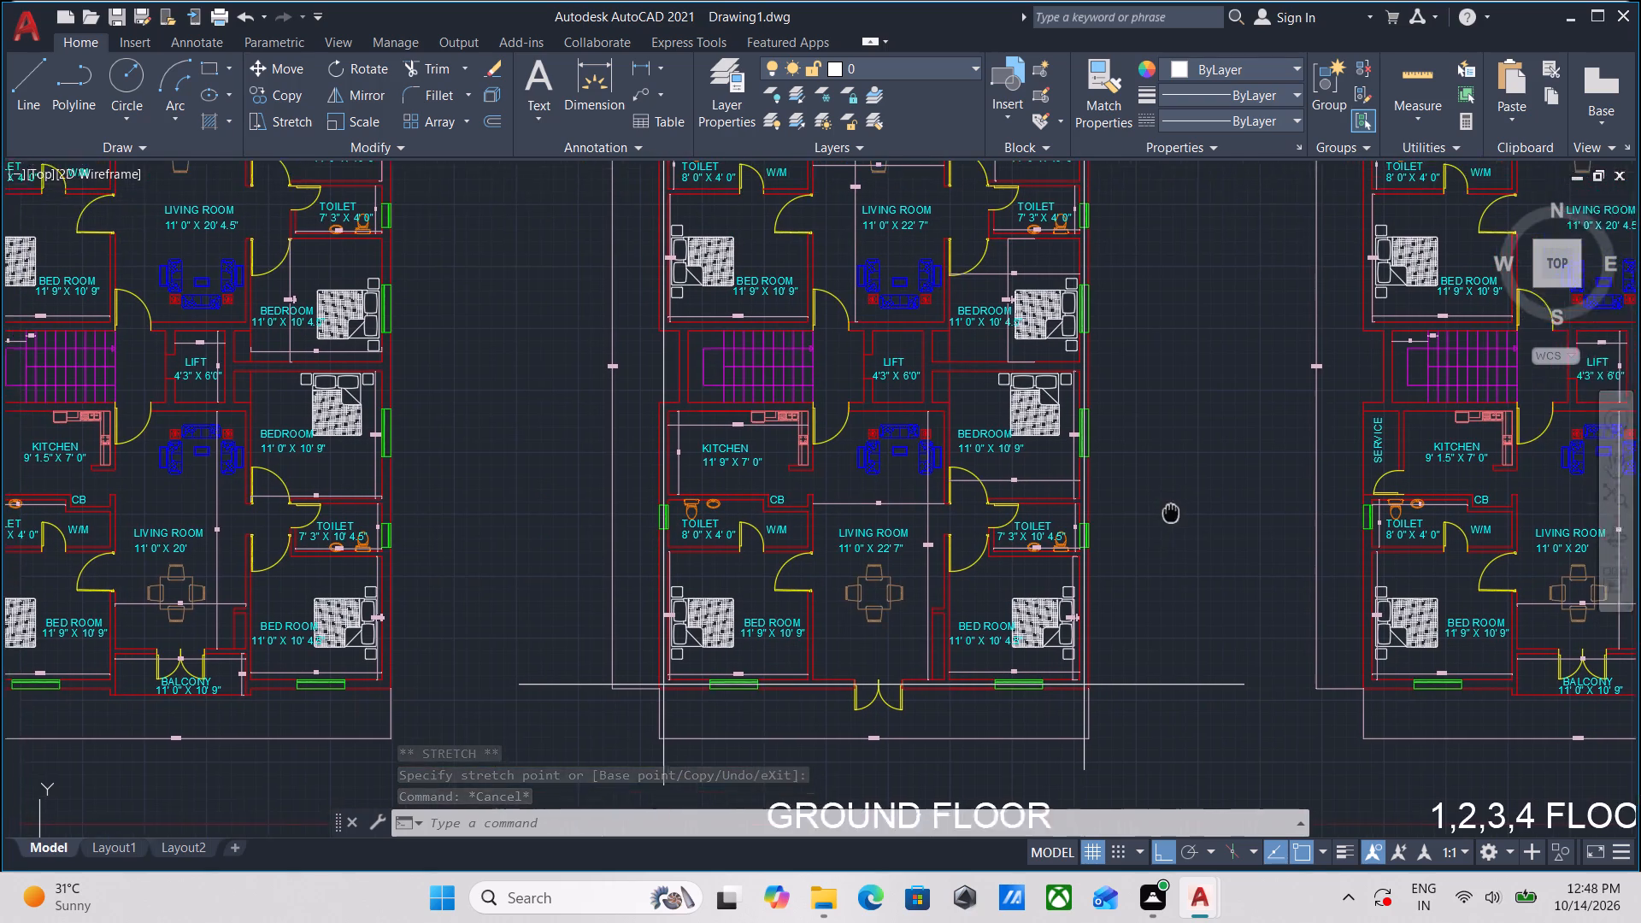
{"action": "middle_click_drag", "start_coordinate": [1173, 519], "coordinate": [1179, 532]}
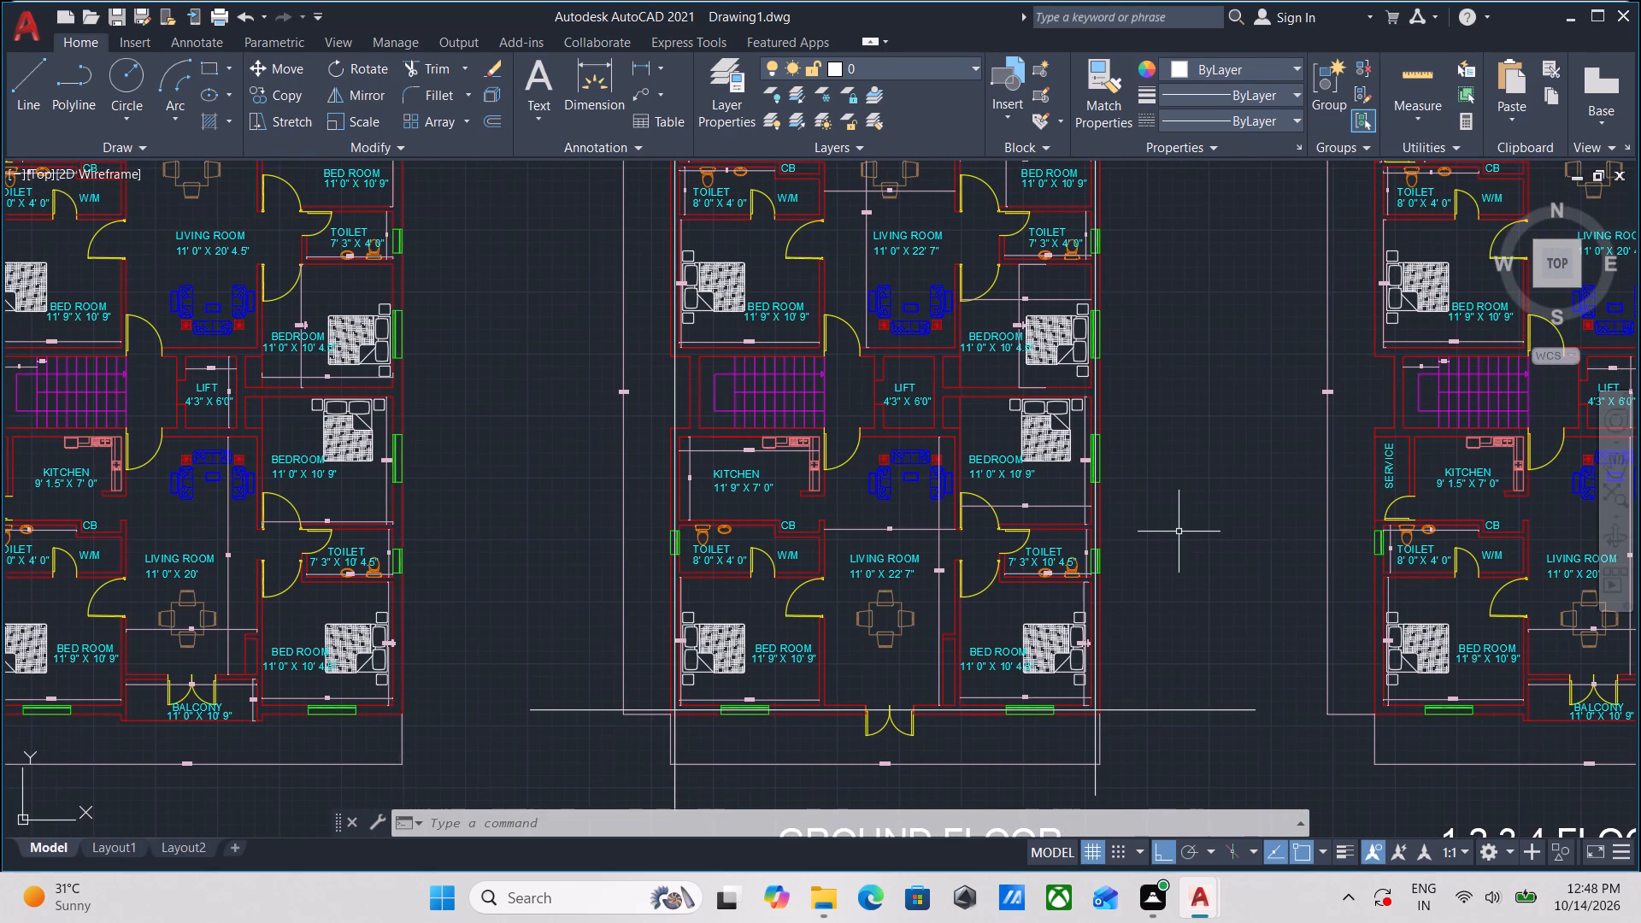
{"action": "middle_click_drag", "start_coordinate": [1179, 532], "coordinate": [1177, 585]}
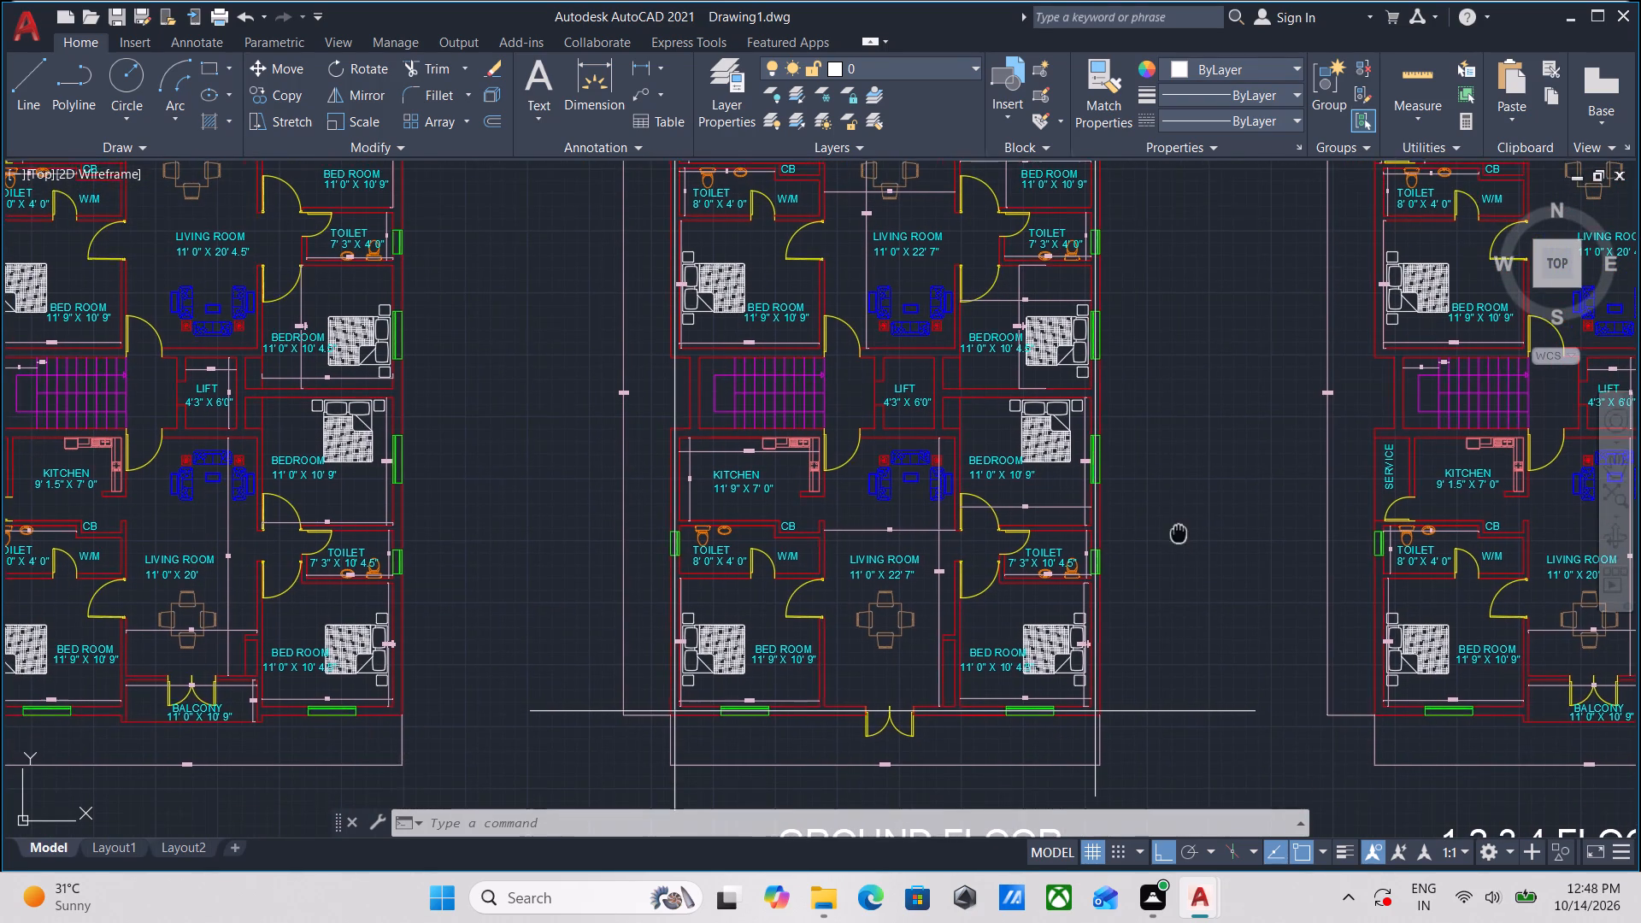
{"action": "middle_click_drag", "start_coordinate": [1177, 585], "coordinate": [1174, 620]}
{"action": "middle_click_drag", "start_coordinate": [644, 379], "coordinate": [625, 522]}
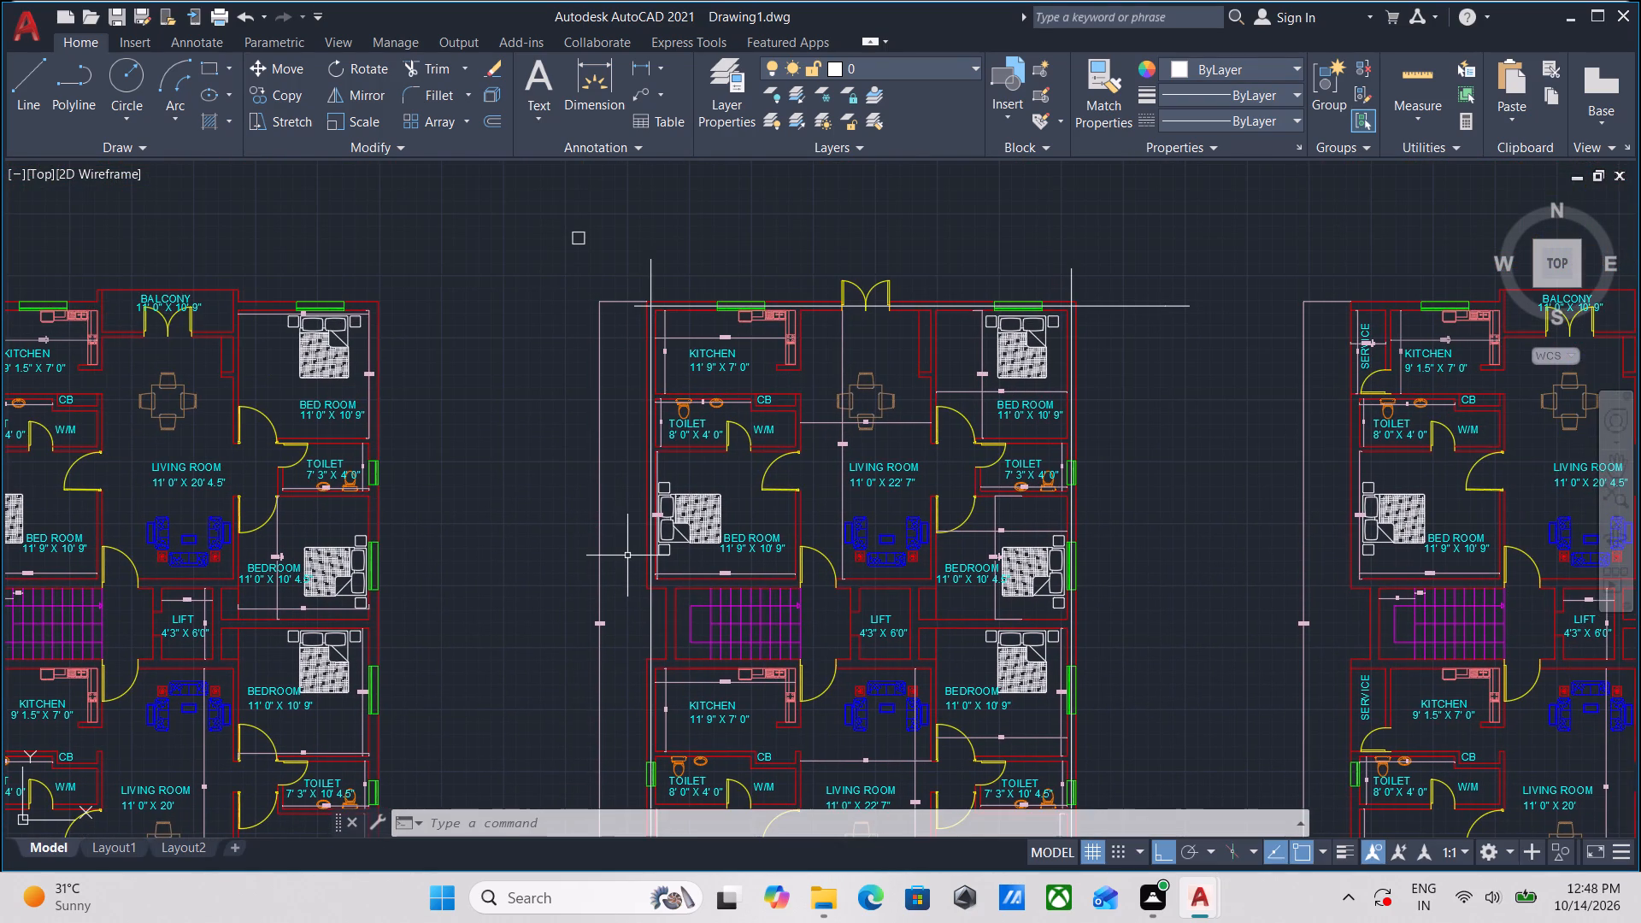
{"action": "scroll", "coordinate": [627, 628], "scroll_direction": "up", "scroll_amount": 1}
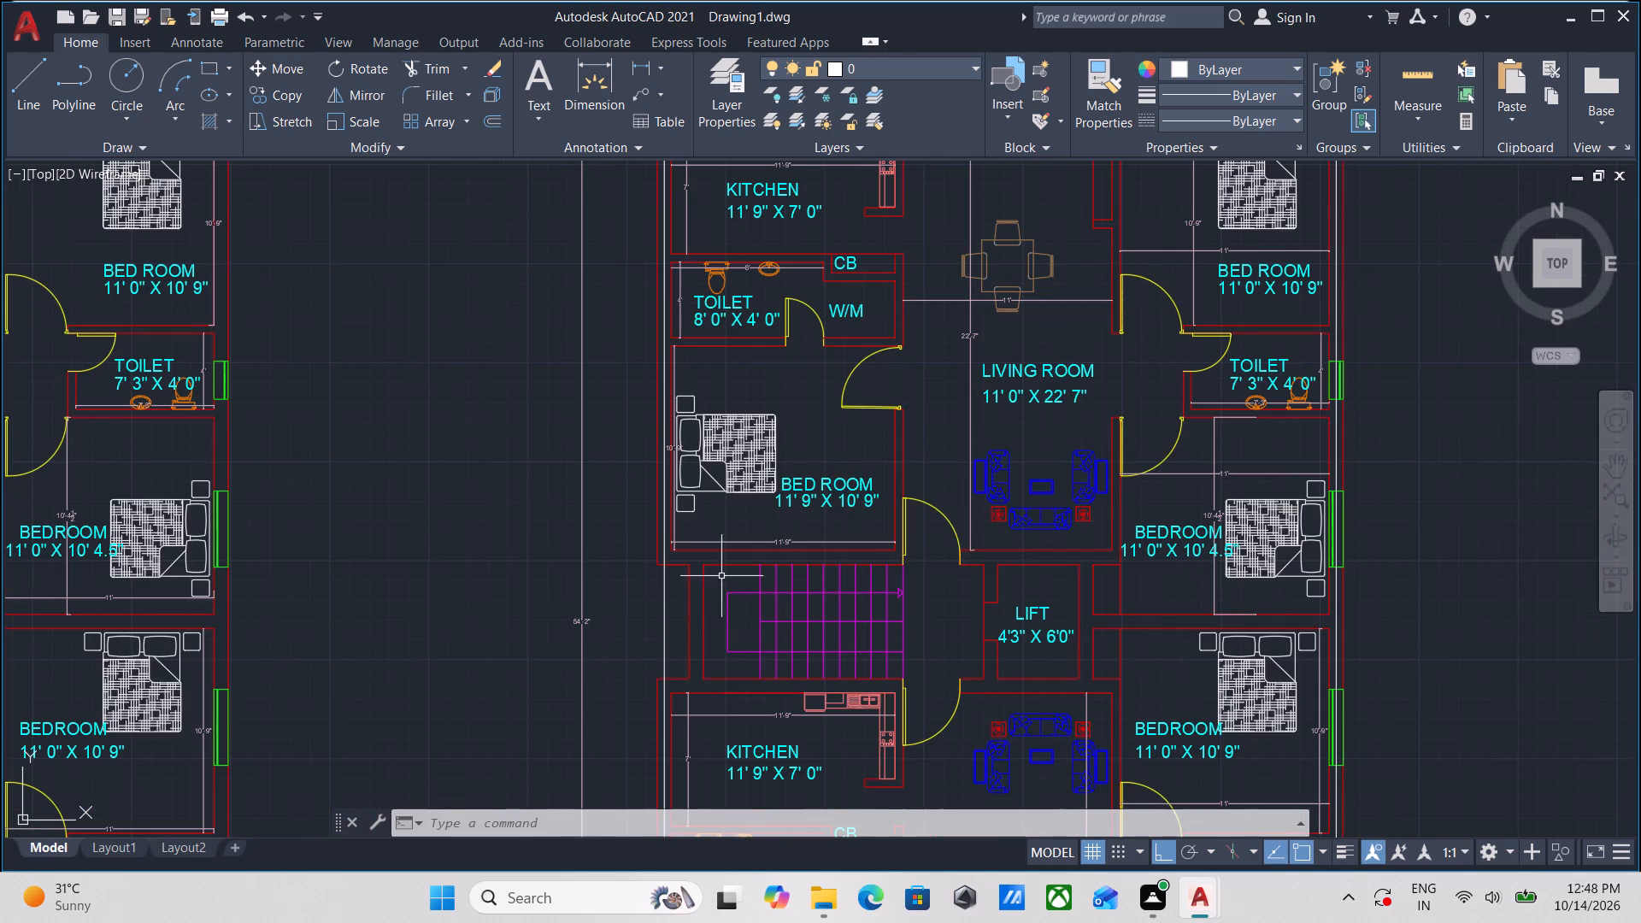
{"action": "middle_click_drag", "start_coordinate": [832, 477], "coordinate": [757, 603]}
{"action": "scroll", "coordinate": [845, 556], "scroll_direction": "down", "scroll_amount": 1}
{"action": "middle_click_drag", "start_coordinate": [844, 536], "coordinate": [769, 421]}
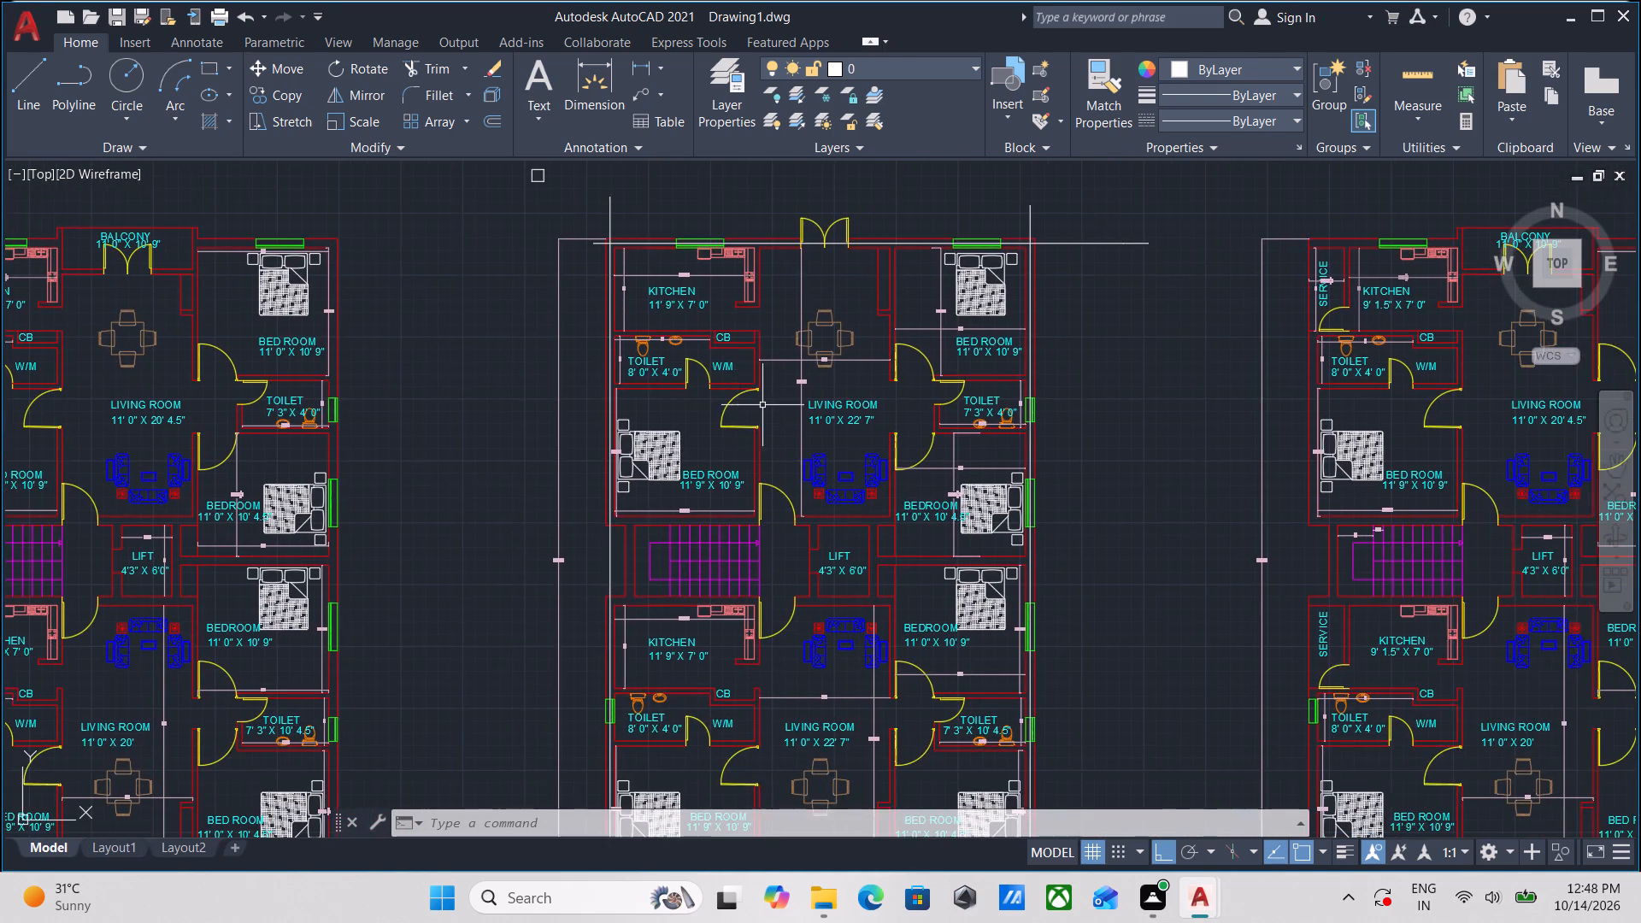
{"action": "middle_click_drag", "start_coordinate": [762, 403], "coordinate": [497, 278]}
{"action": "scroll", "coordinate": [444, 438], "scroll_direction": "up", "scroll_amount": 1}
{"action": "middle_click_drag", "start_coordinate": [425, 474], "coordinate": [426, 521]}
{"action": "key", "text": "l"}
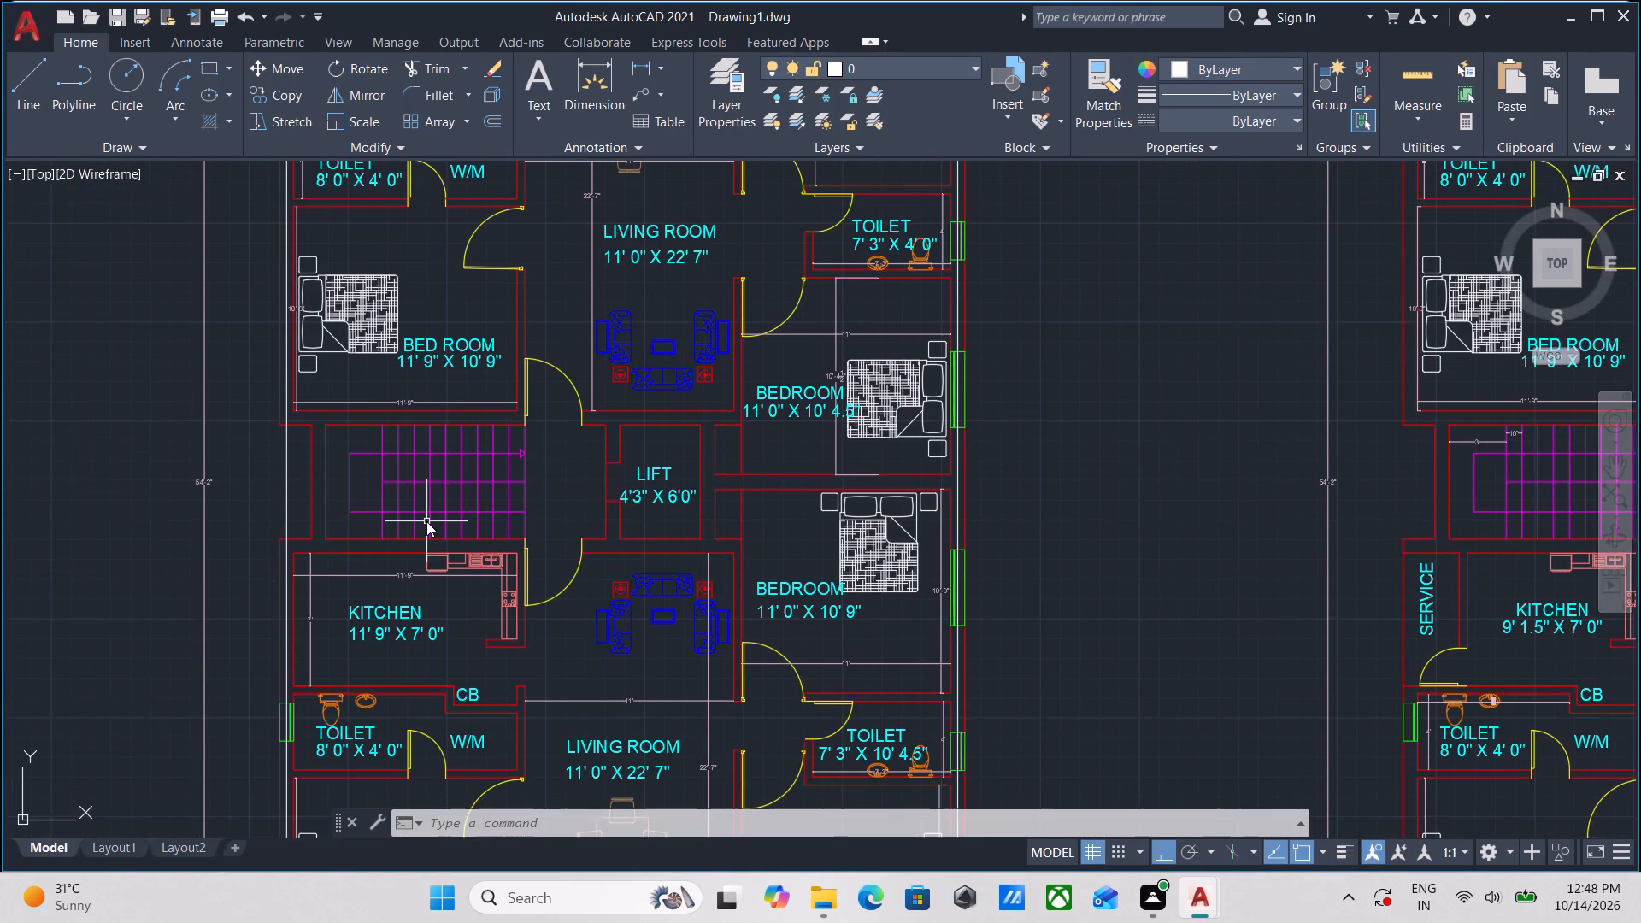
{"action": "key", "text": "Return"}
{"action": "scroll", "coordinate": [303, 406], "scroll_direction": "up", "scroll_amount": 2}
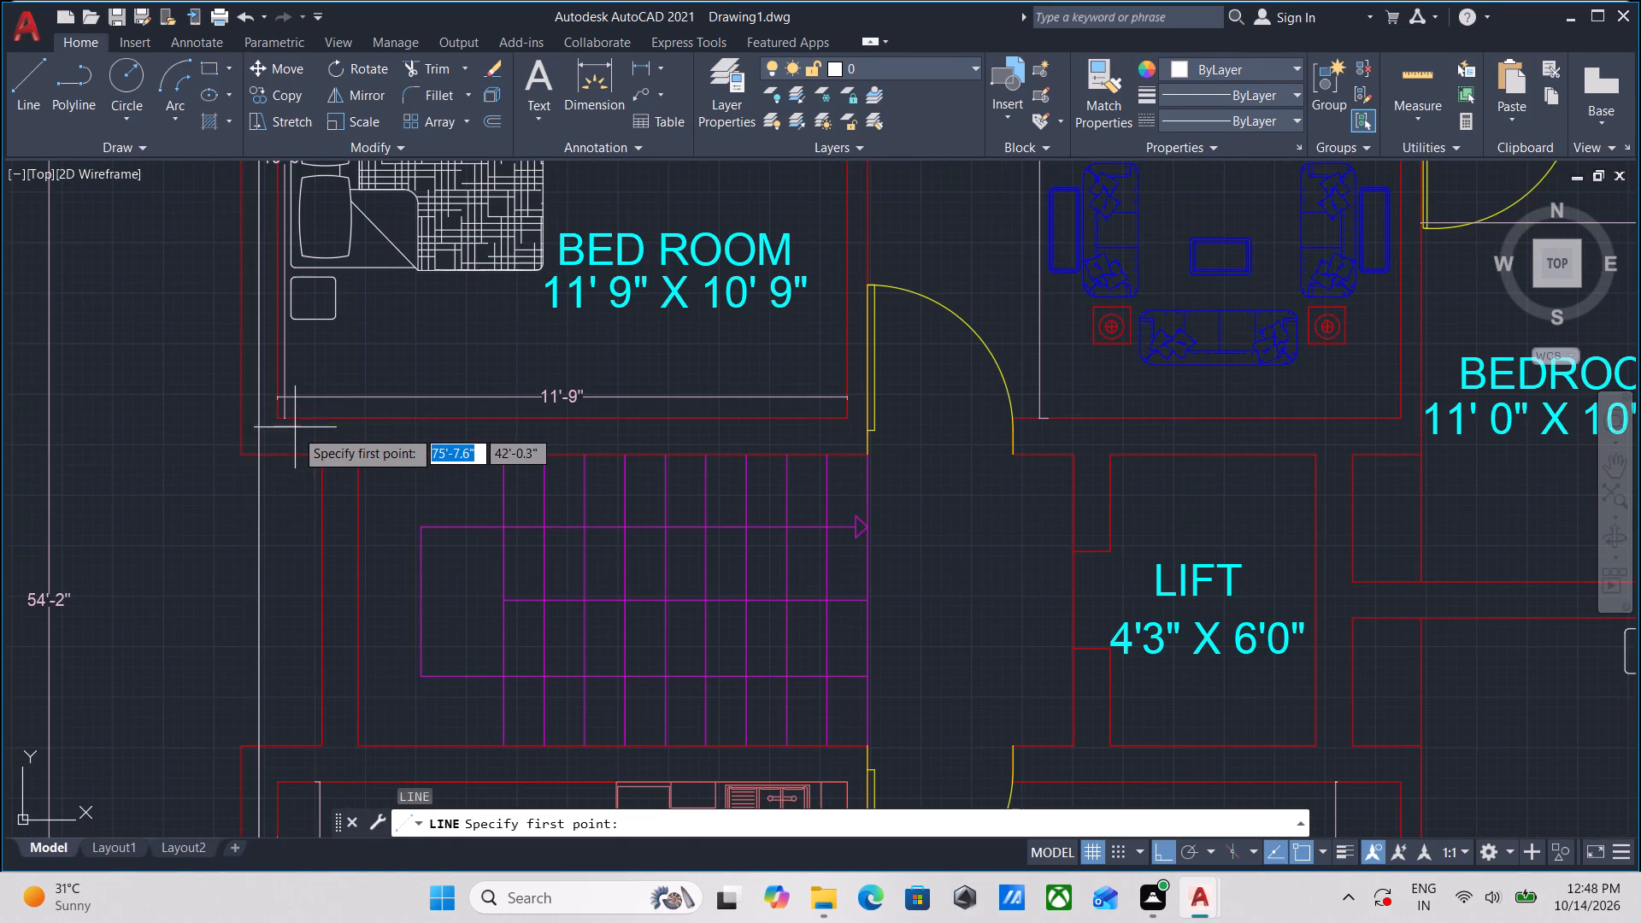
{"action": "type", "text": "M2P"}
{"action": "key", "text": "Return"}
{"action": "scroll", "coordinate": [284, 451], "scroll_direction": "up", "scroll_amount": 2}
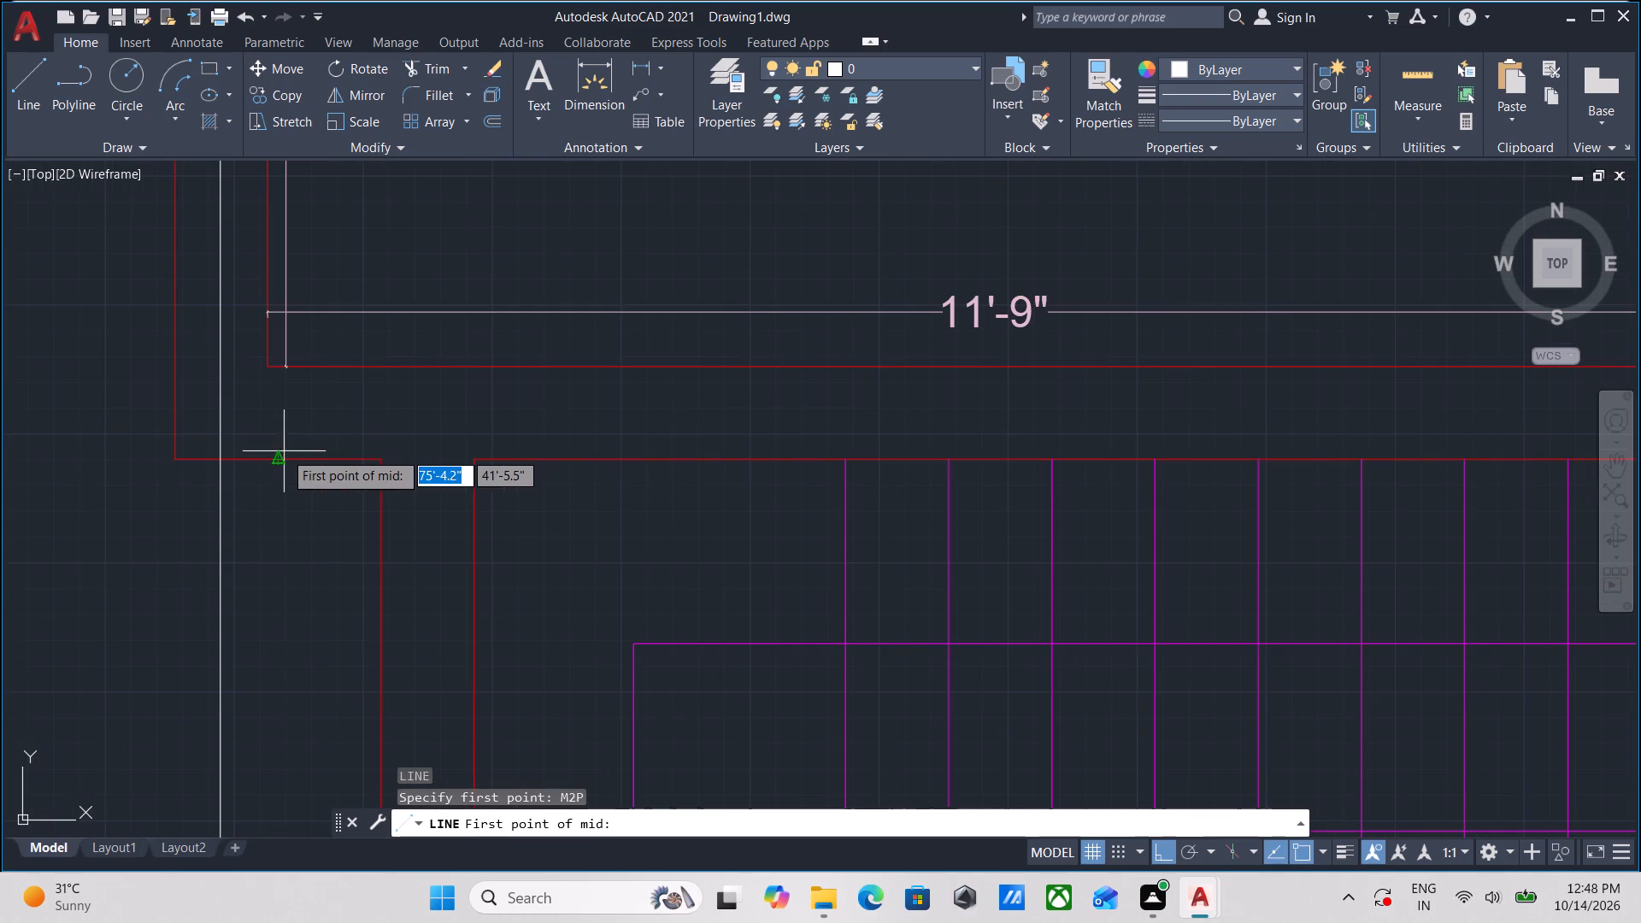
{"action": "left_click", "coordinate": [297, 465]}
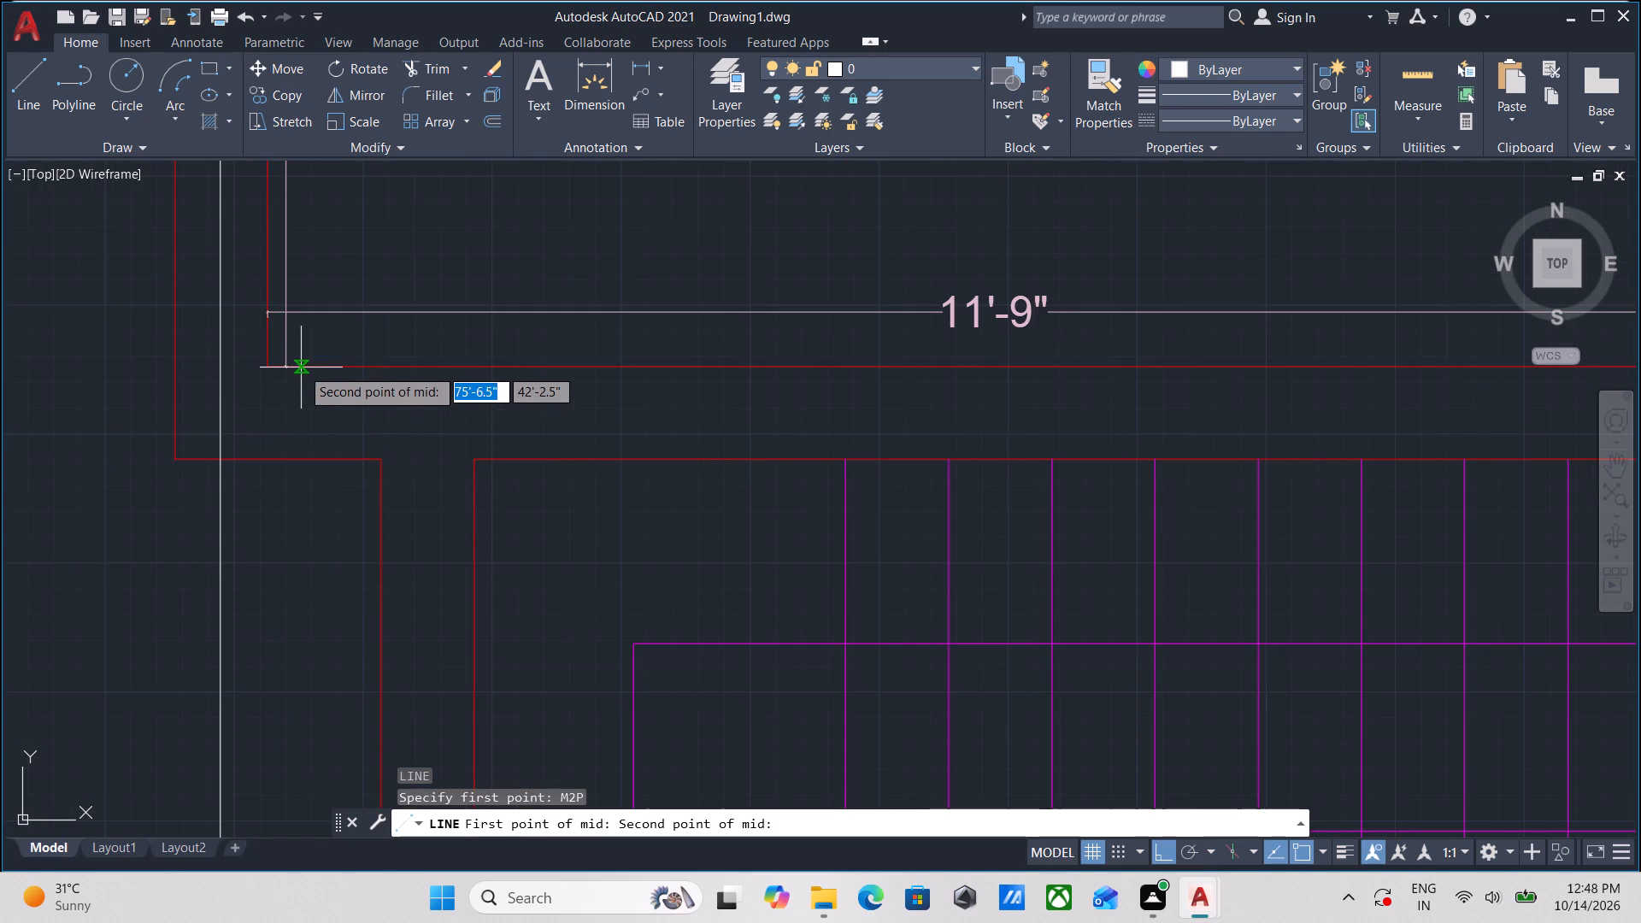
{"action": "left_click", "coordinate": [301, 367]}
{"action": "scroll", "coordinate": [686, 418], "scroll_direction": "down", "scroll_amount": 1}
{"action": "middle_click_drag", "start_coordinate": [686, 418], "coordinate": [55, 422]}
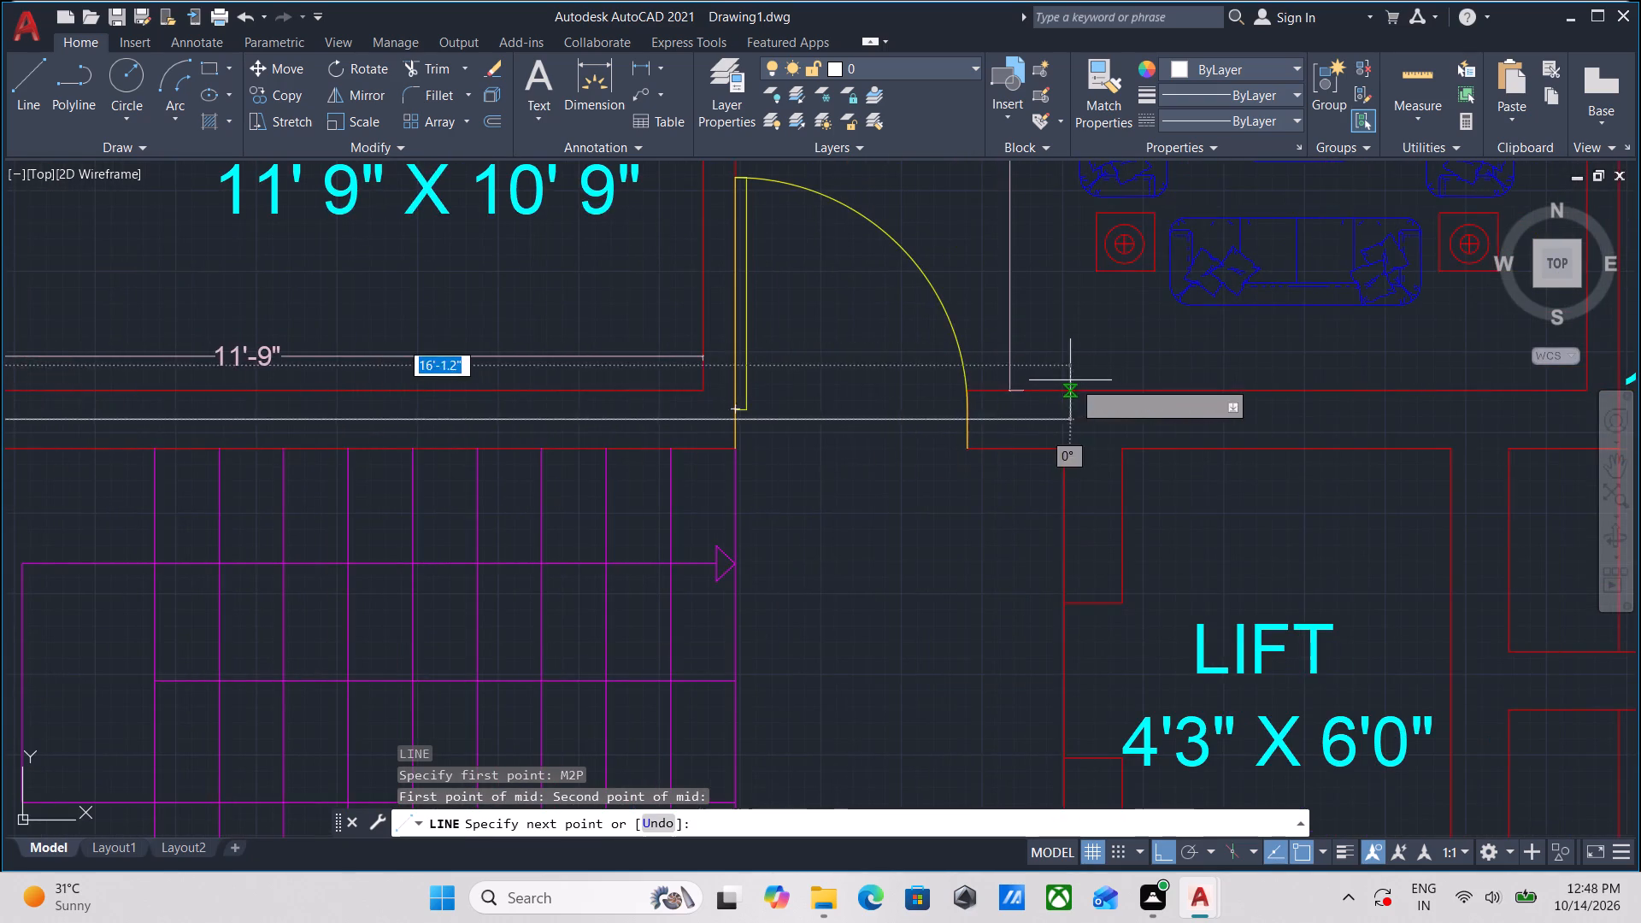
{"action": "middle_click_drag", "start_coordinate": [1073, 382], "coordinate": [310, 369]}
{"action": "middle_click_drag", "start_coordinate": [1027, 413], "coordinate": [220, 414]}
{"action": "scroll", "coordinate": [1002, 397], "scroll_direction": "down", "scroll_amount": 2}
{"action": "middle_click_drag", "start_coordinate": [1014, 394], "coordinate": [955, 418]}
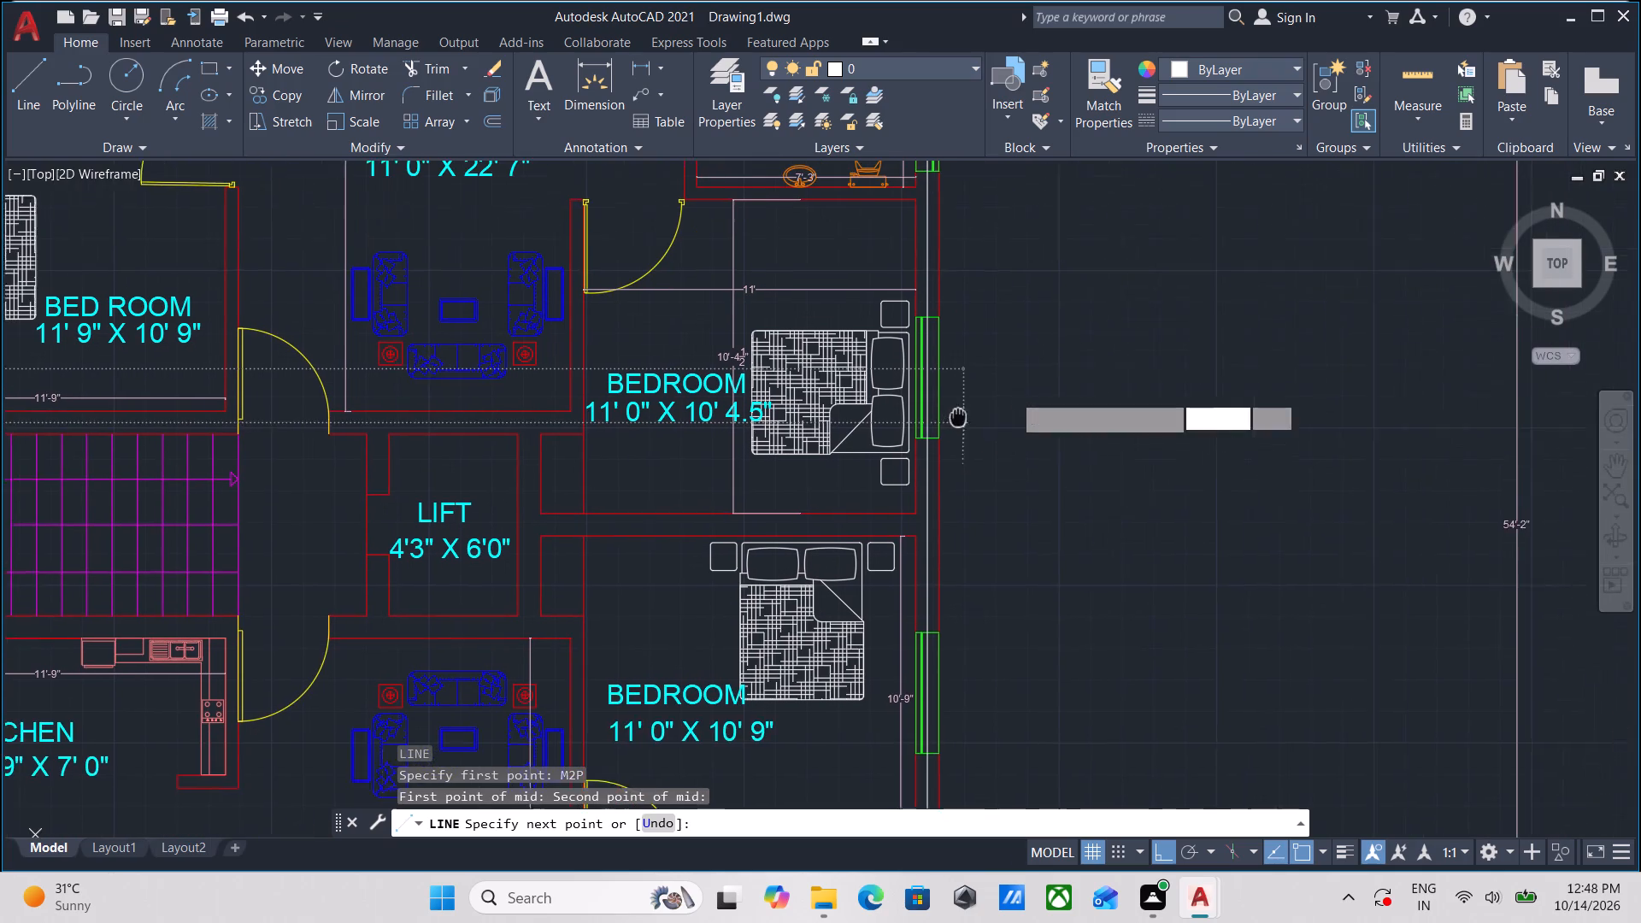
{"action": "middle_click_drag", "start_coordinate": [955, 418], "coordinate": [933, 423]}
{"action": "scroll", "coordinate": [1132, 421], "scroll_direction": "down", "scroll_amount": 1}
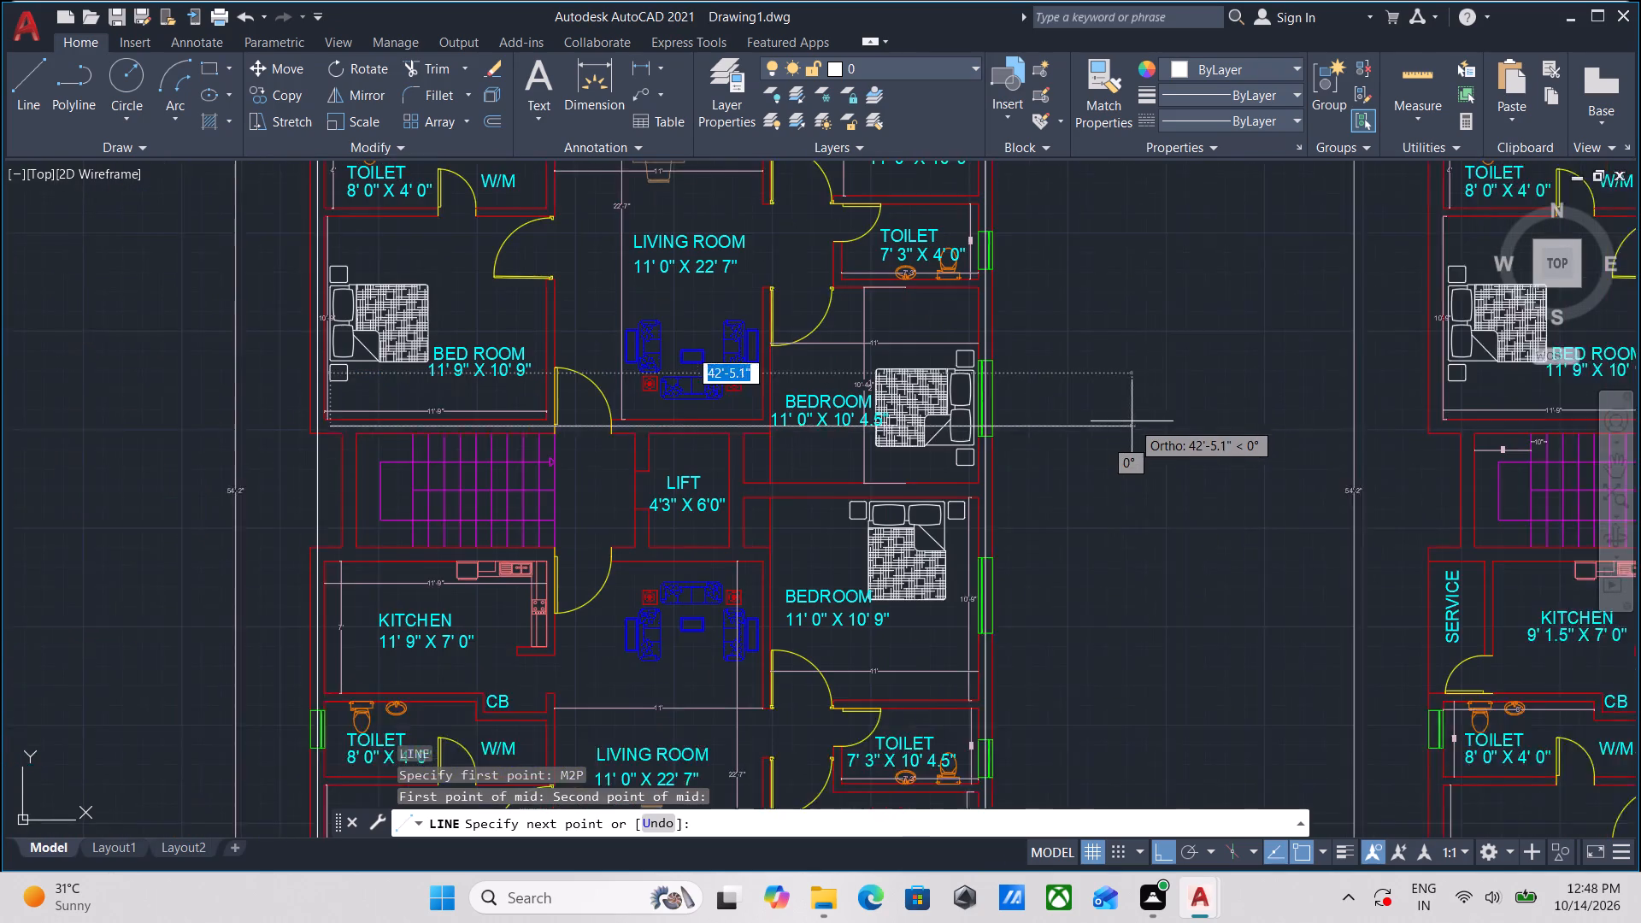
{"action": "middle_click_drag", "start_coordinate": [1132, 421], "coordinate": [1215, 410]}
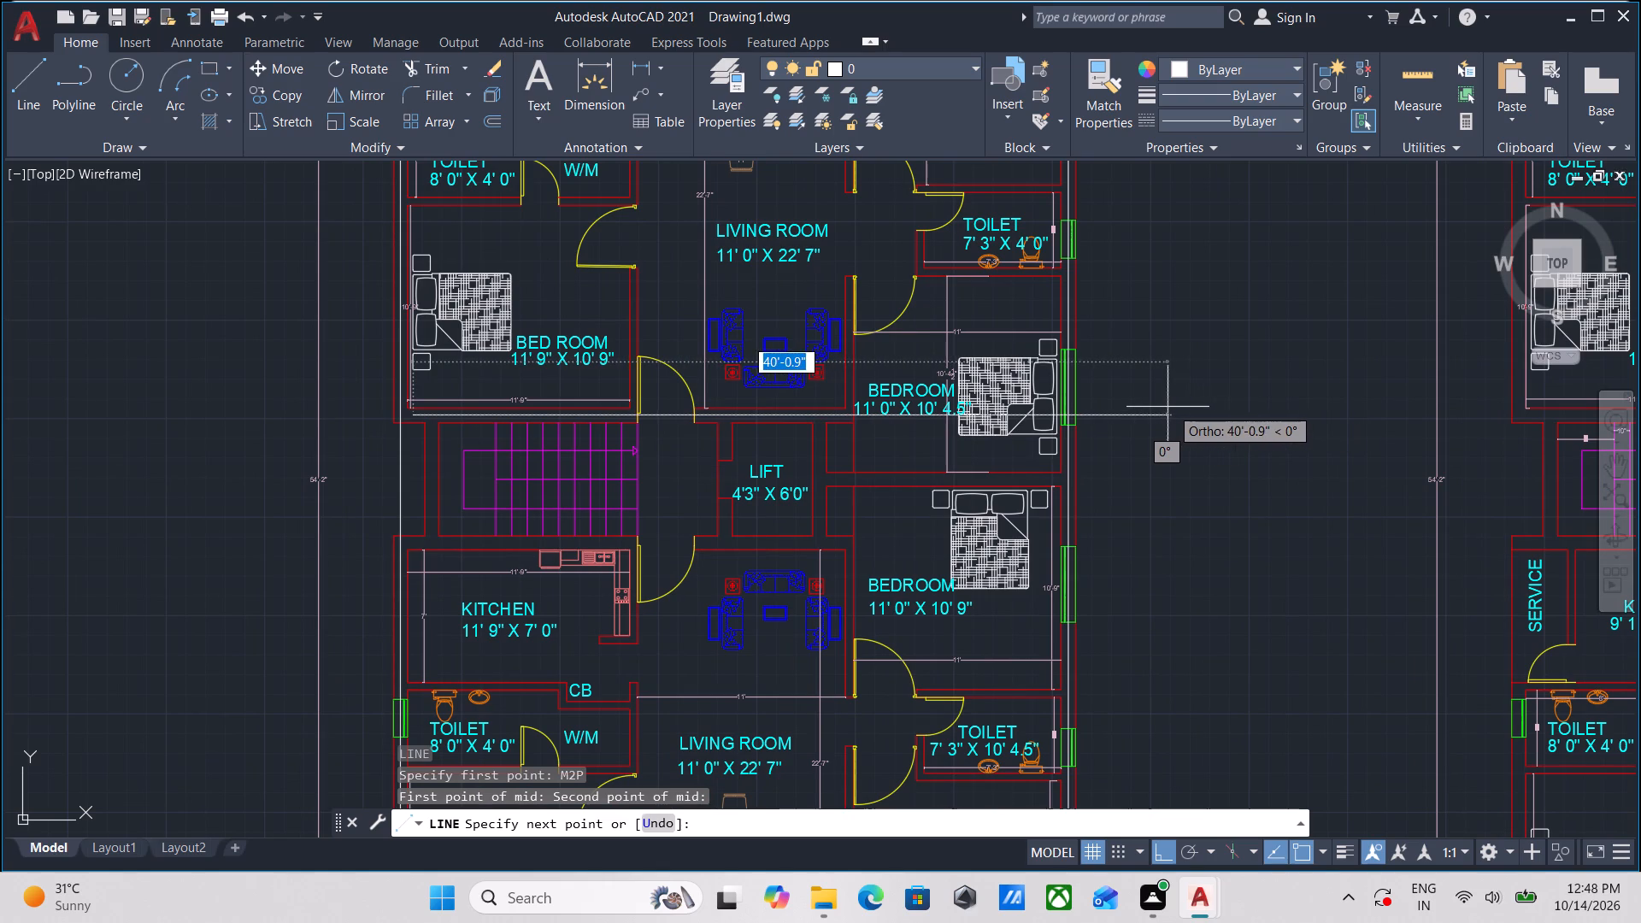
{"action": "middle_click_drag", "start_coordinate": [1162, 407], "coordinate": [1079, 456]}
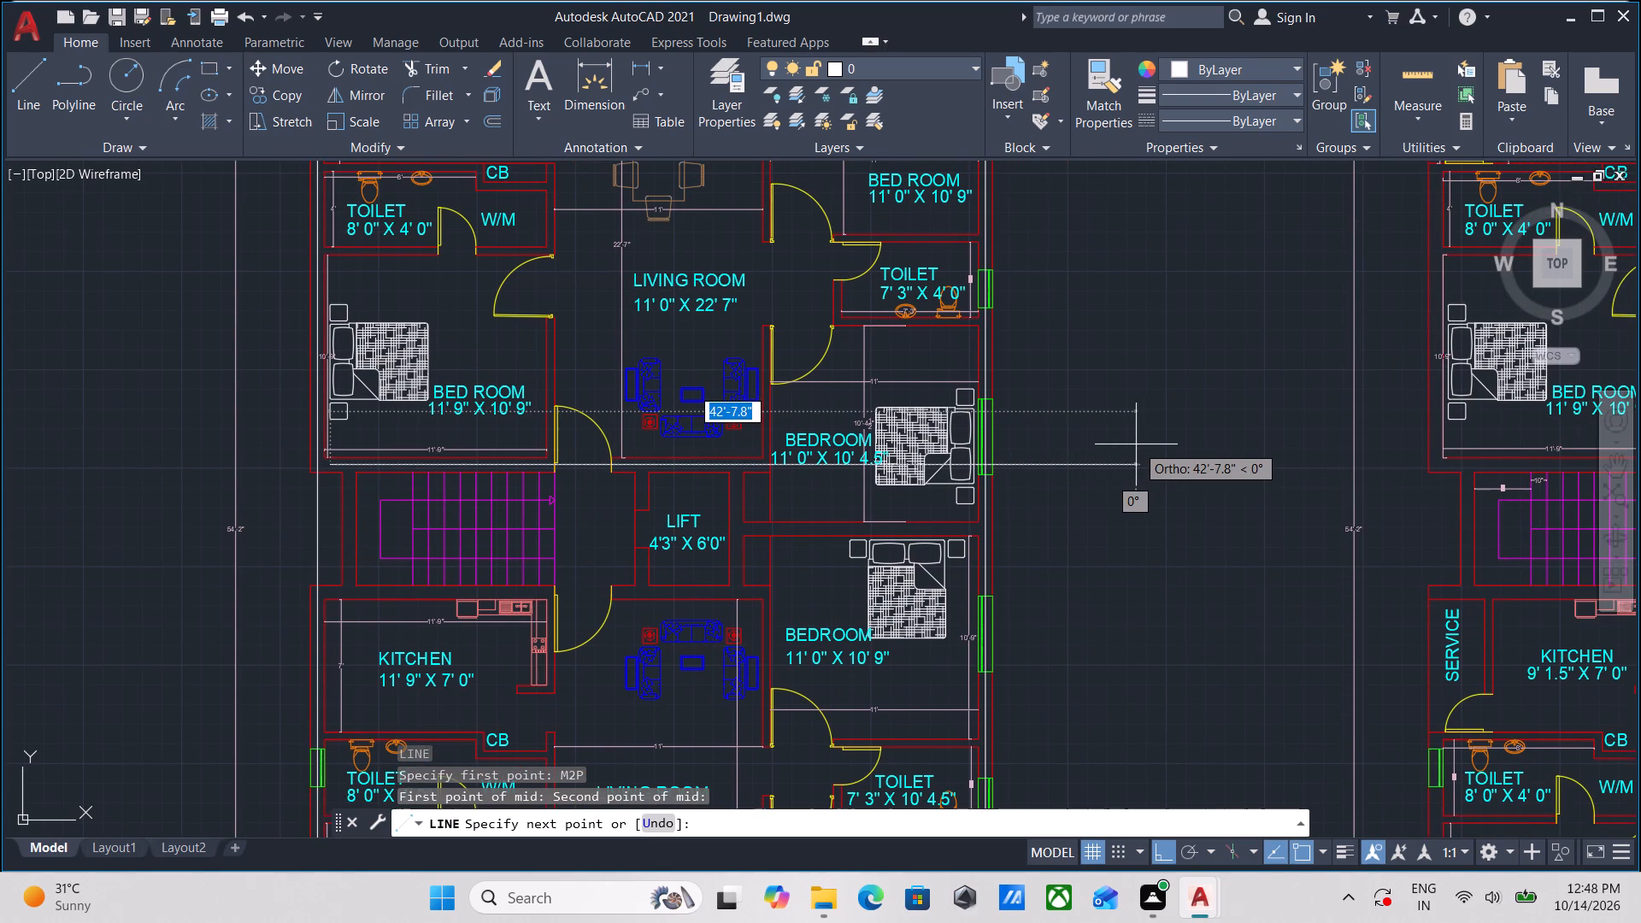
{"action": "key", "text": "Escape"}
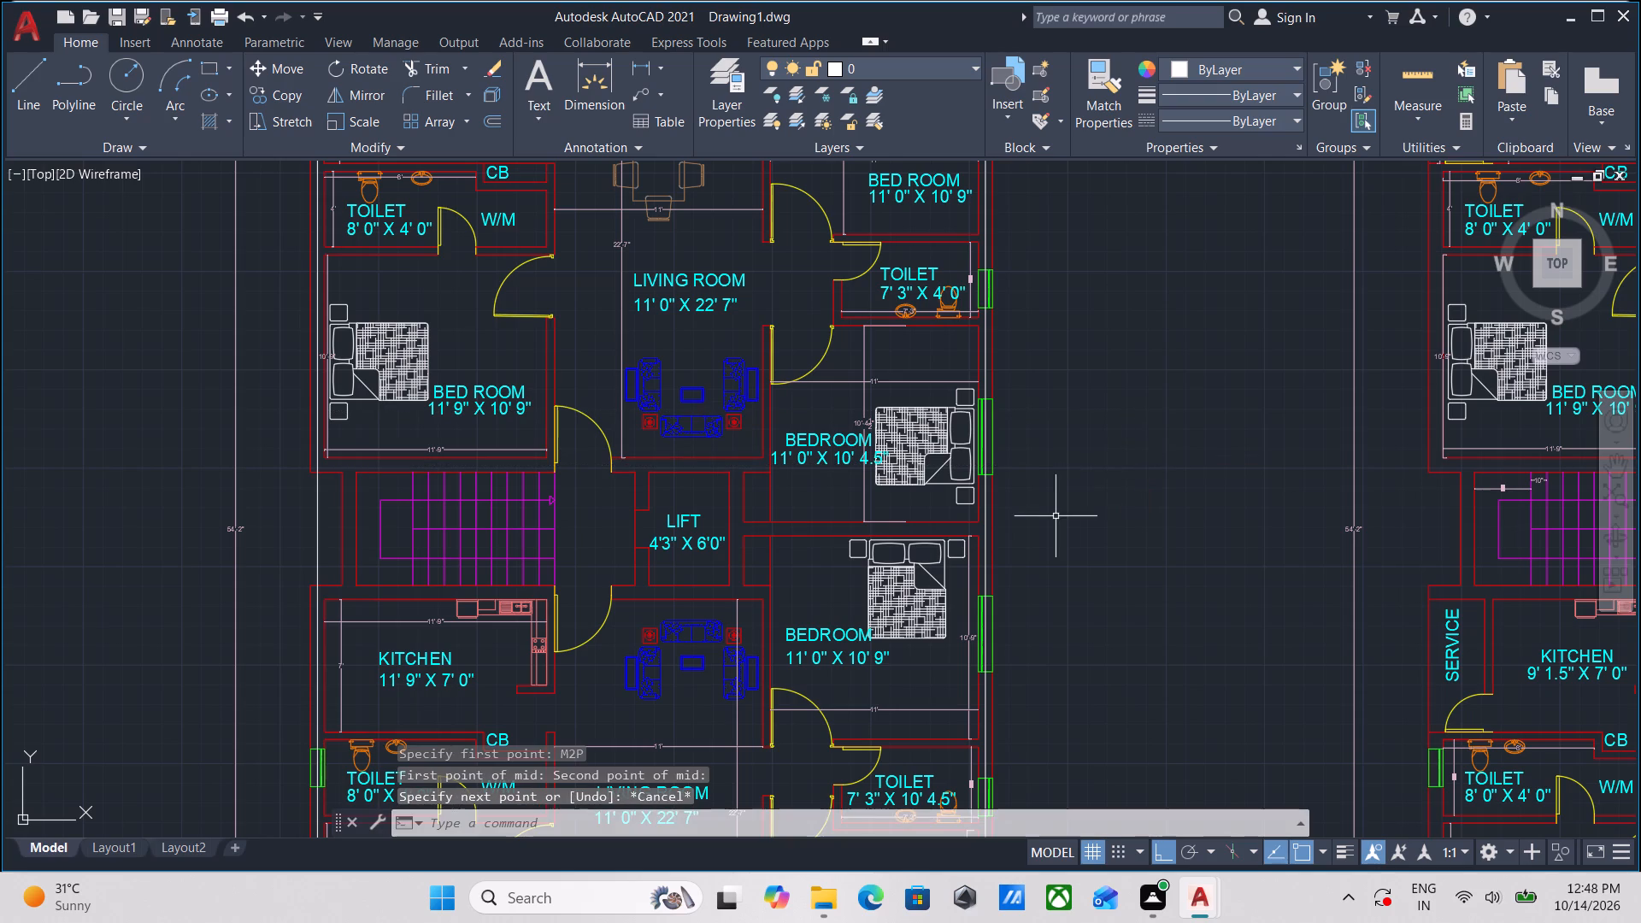
Draw a horizontal centre line about 47'-10" long westward from midway between the faces of the wall separating the two middle east bedrooms.
{"action": "middle_click_drag", "start_coordinate": [1055, 517], "coordinate": [1108, 397]}
{"action": "scroll", "coordinate": [1053, 448], "scroll_direction": "up", "scroll_amount": 1}
{"action": "middle_click_drag", "start_coordinate": [1055, 446], "coordinate": [1066, 520]}
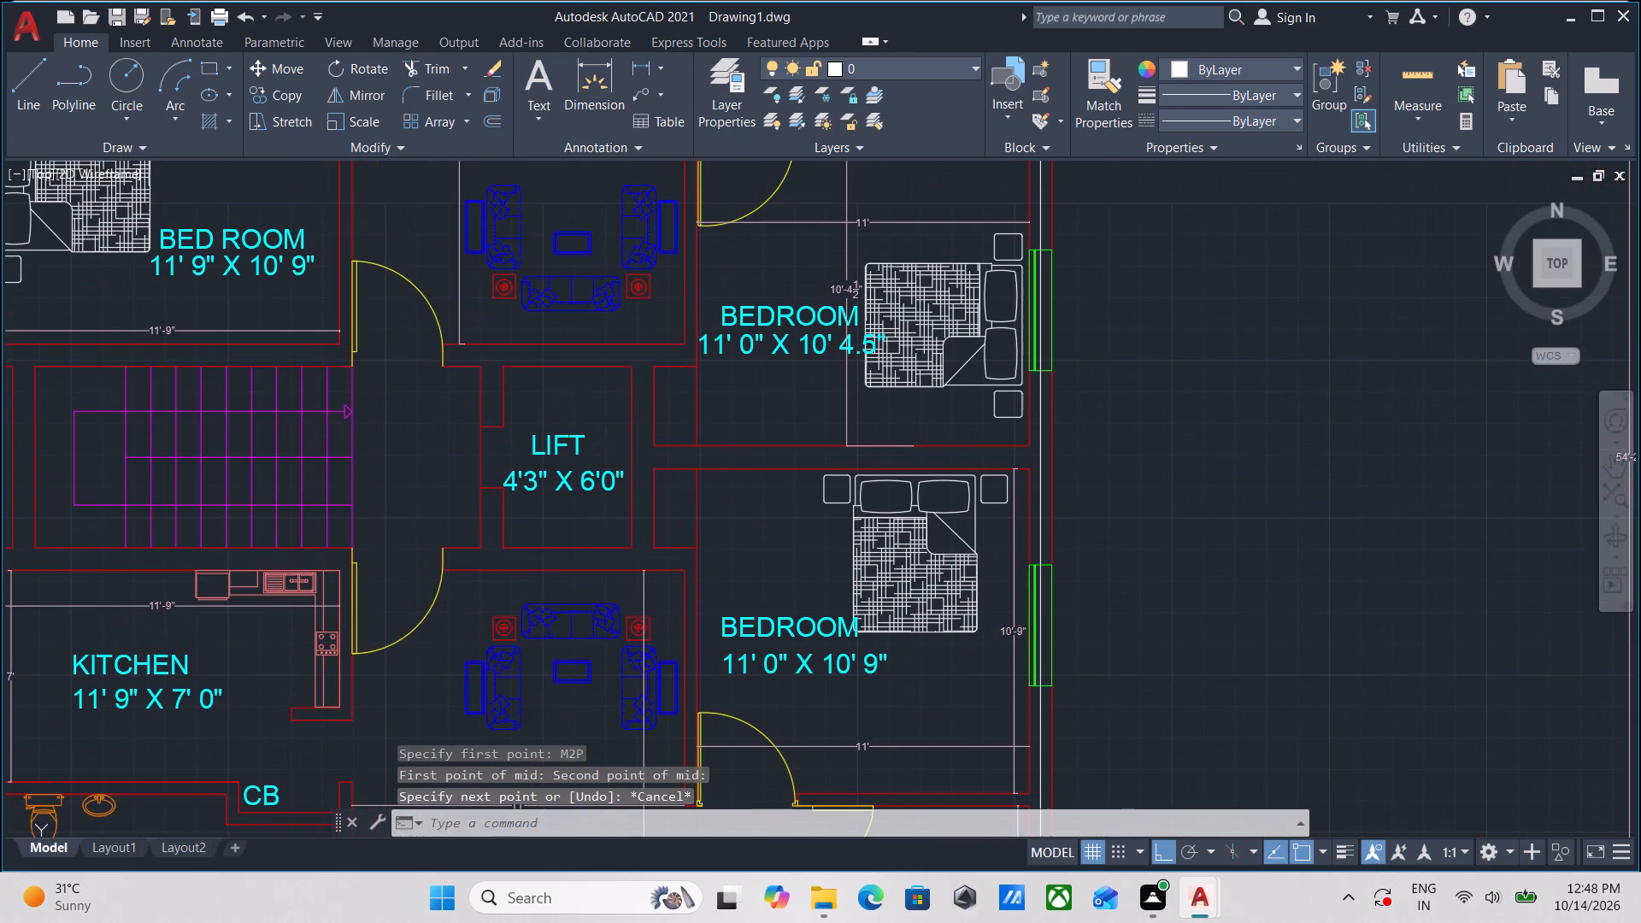
{"action": "key", "text": "l"}
{"action": "key", "text": "Return"}
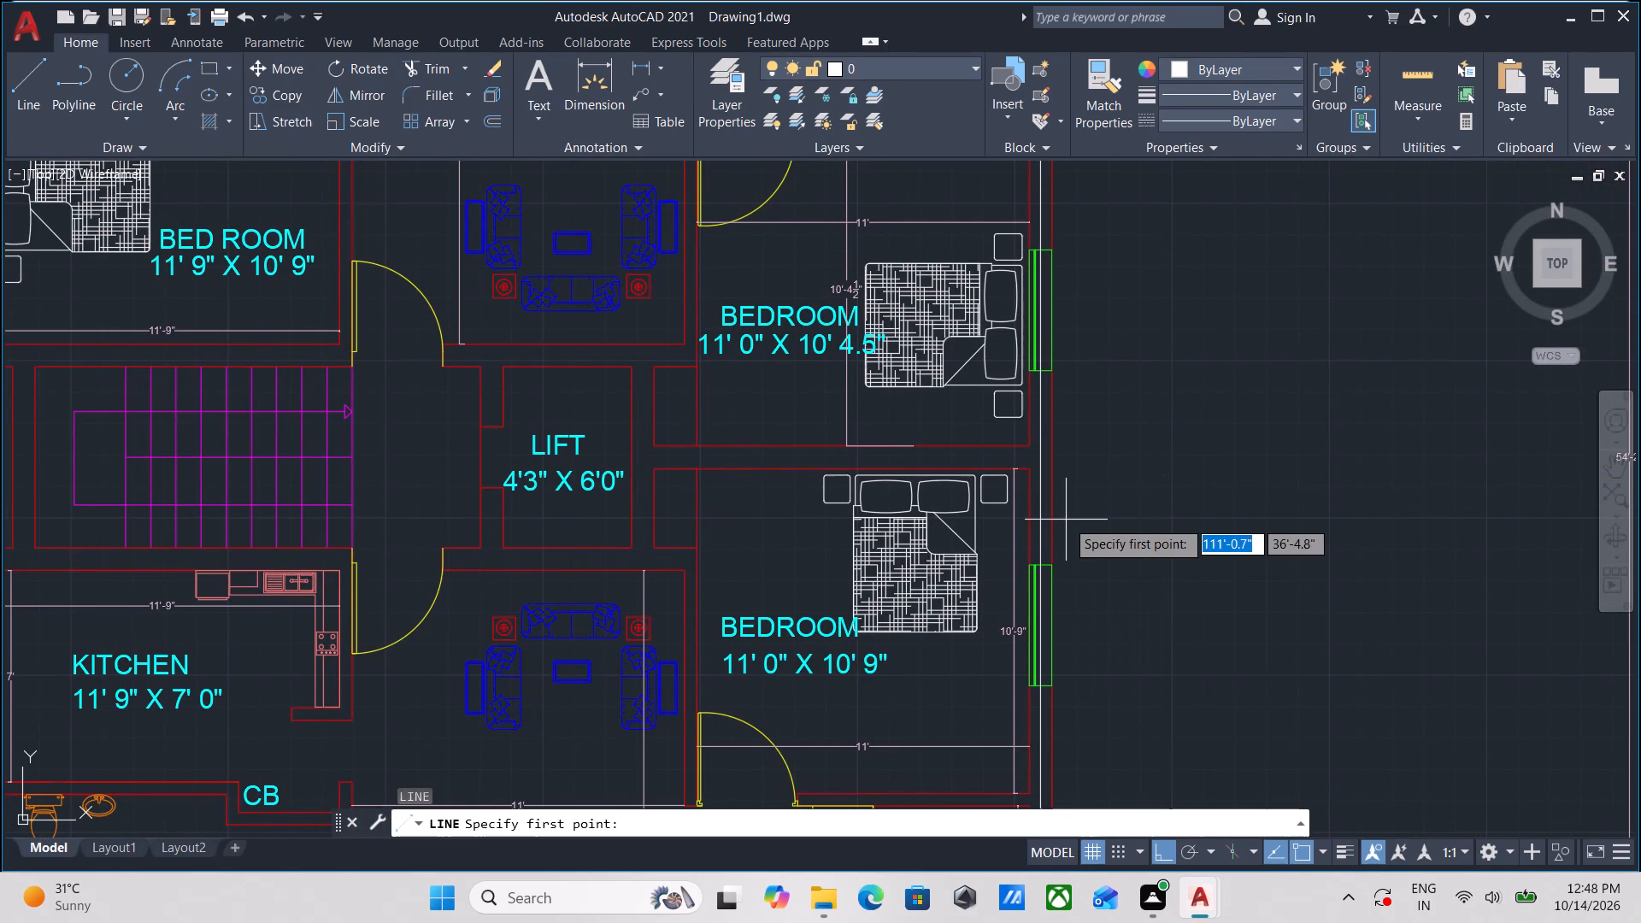
{"action": "middle_click_drag", "start_coordinate": [1101, 494], "coordinate": [1161, 482]}
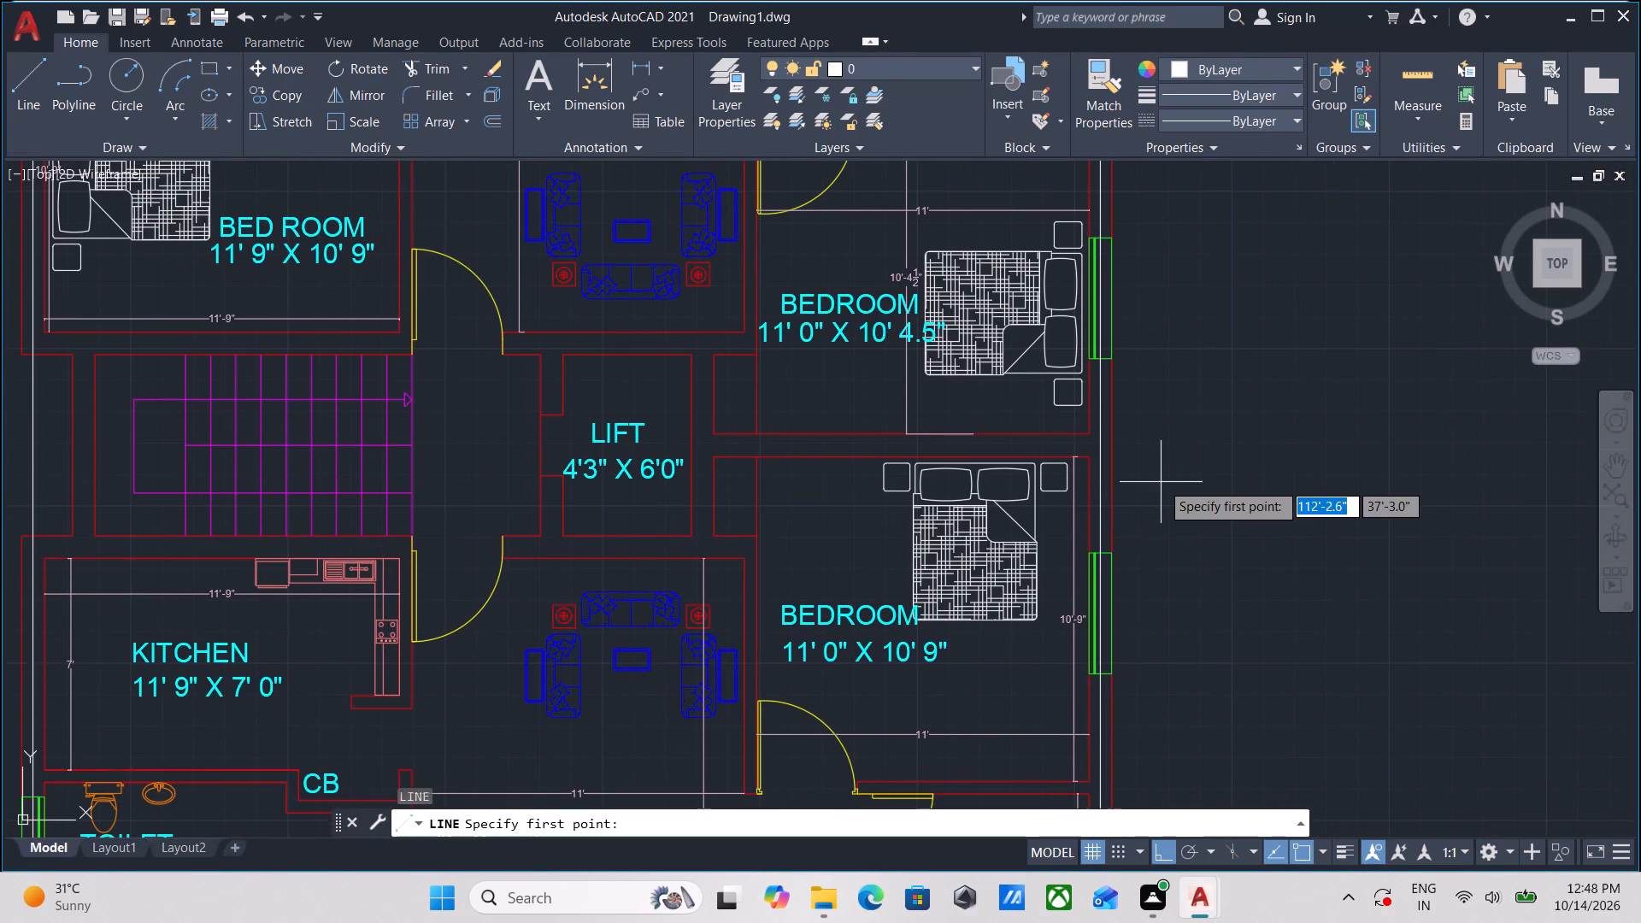
{"action": "type", "text": "M2"}
{"action": "key", "text": "p"}
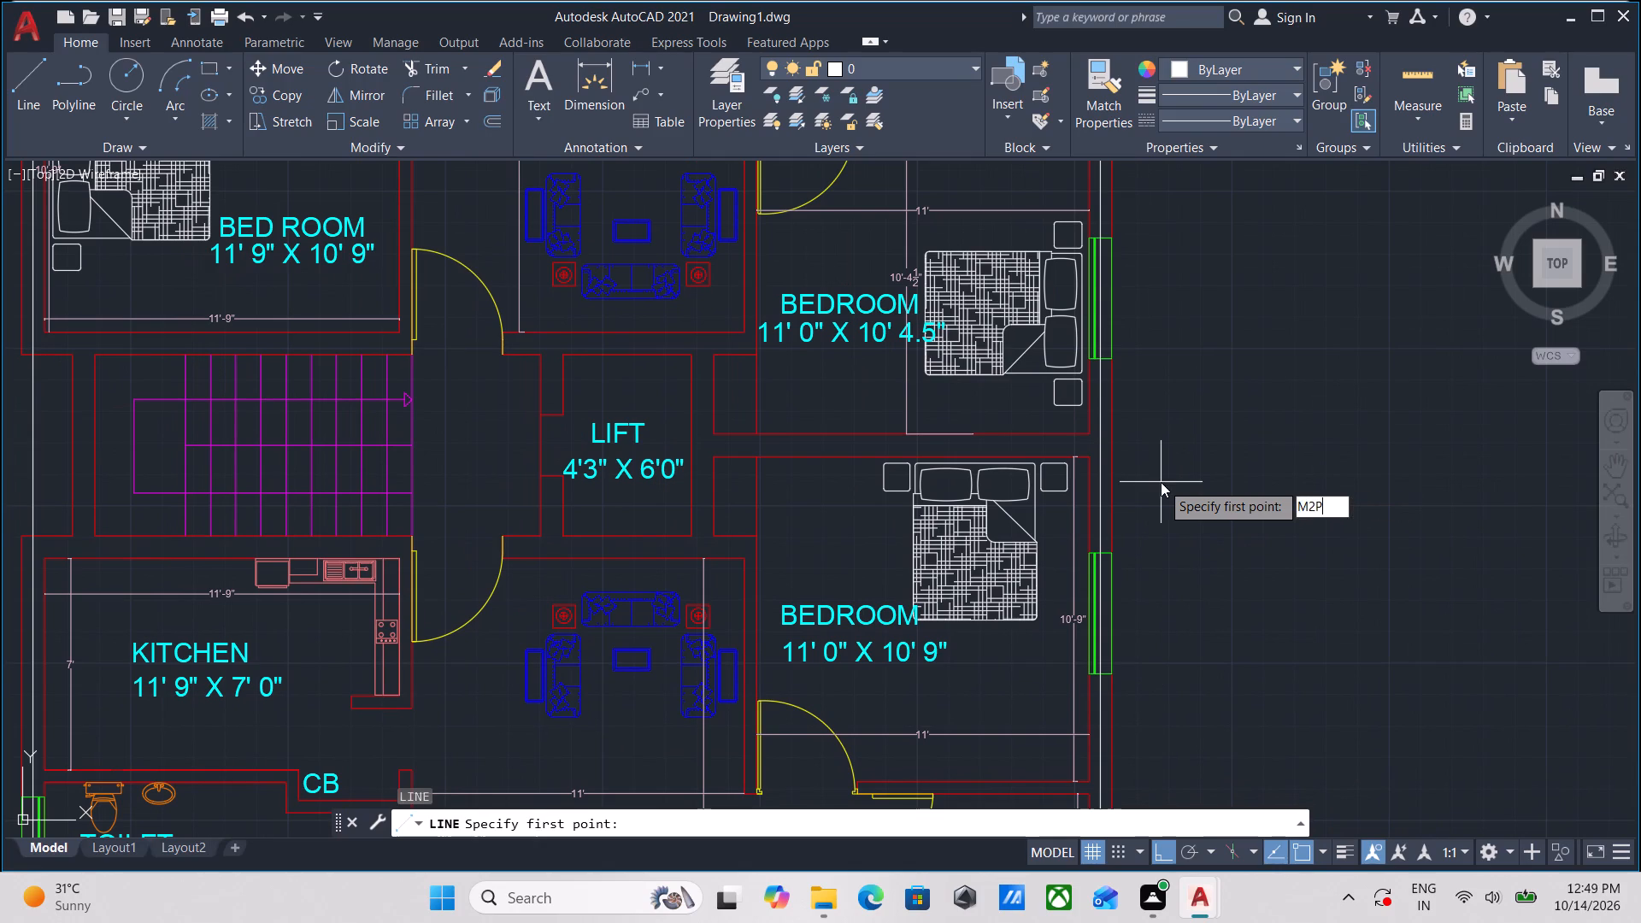
{"action": "key", "text": "Return"}
{"action": "scroll", "coordinate": [1067, 456], "scroll_direction": "up", "scroll_amount": 2}
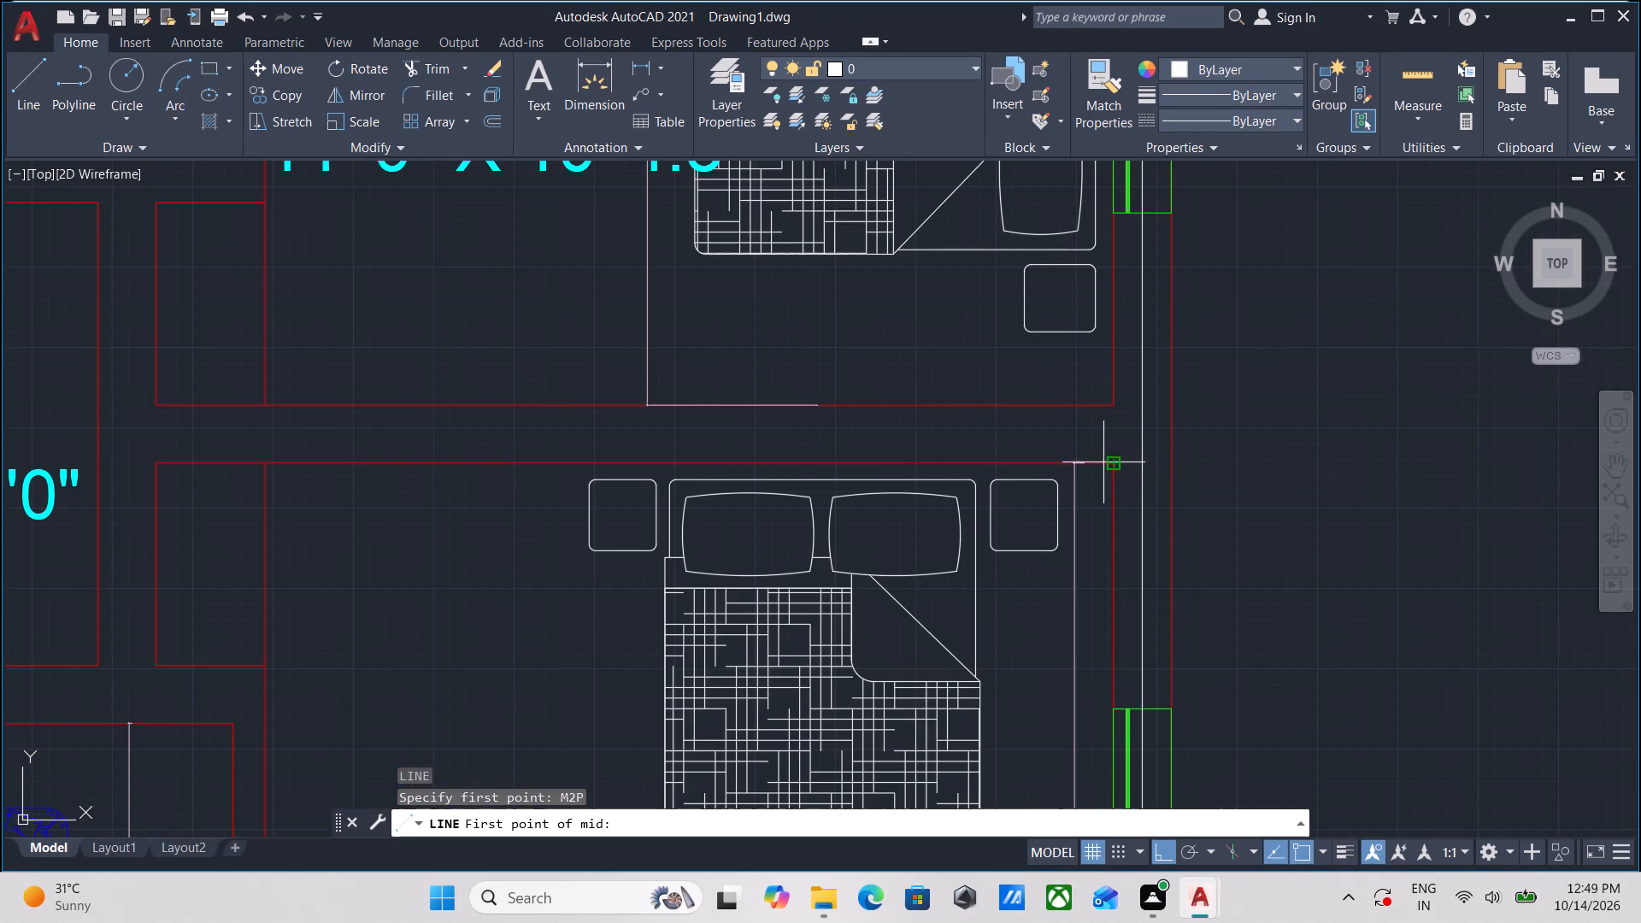
{"action": "scroll", "coordinate": [1104, 462], "scroll_direction": "up", "scroll_amount": 2}
{"action": "left_click", "coordinate": [1091, 464]}
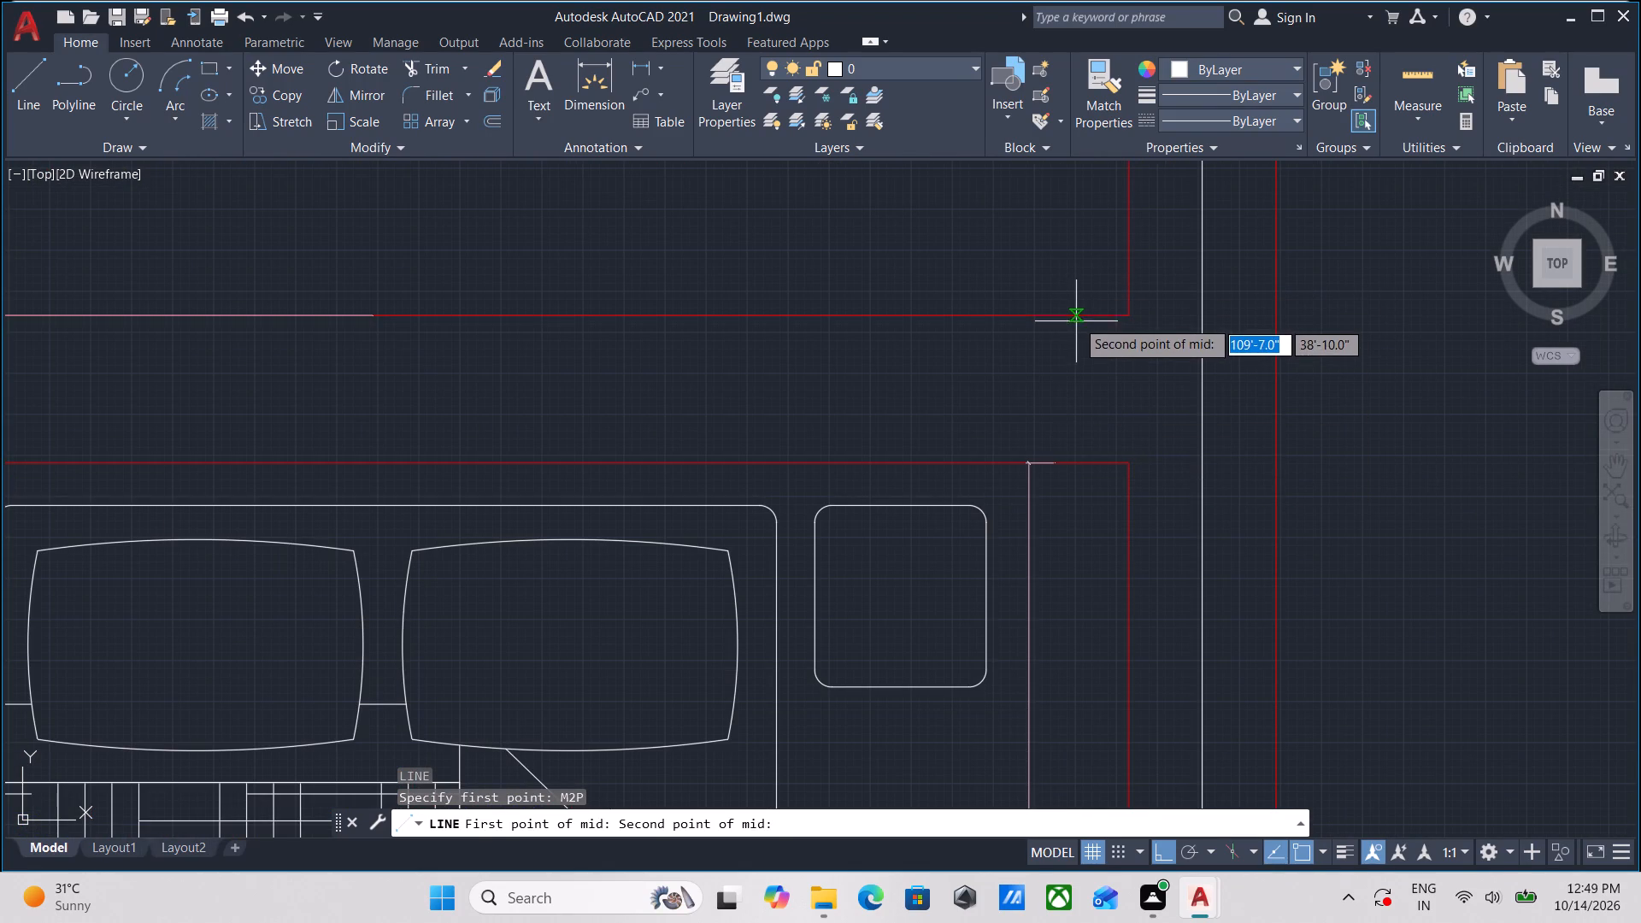
{"action": "left_click", "coordinate": [1076, 318]}
{"action": "scroll", "coordinate": [367, 385], "scroll_direction": "down", "scroll_amount": 1}
{"action": "middle_click_drag", "start_coordinate": [367, 385], "coordinate": [974, 360]}
{"action": "scroll", "coordinate": [144, 371], "scroll_direction": "down", "scroll_amount": 1}
{"action": "middle_click_drag", "start_coordinate": [144, 371], "coordinate": [1038, 385]}
{"action": "scroll", "coordinate": [564, 393], "scroll_direction": "down", "scroll_amount": 1}
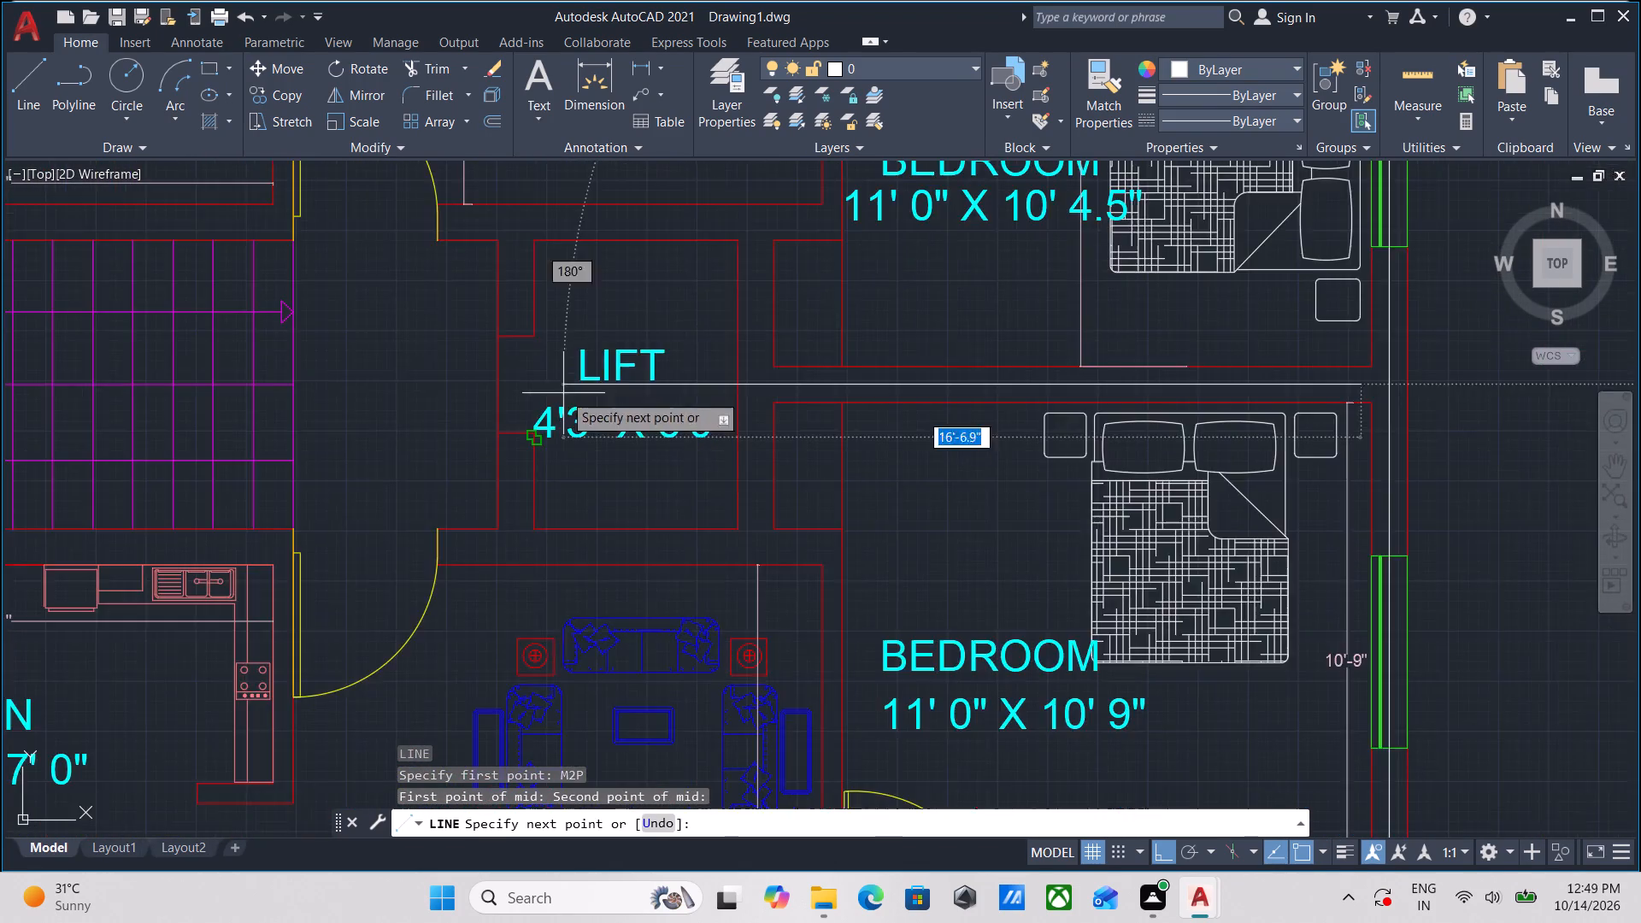
{"action": "middle_click_drag", "start_coordinate": [563, 393], "coordinate": [1029, 386]}
{"action": "scroll", "coordinate": [49, 368], "scroll_direction": "down", "scroll_amount": 1}
{"action": "middle_click_drag", "start_coordinate": [41, 368], "coordinate": [373, 376]}
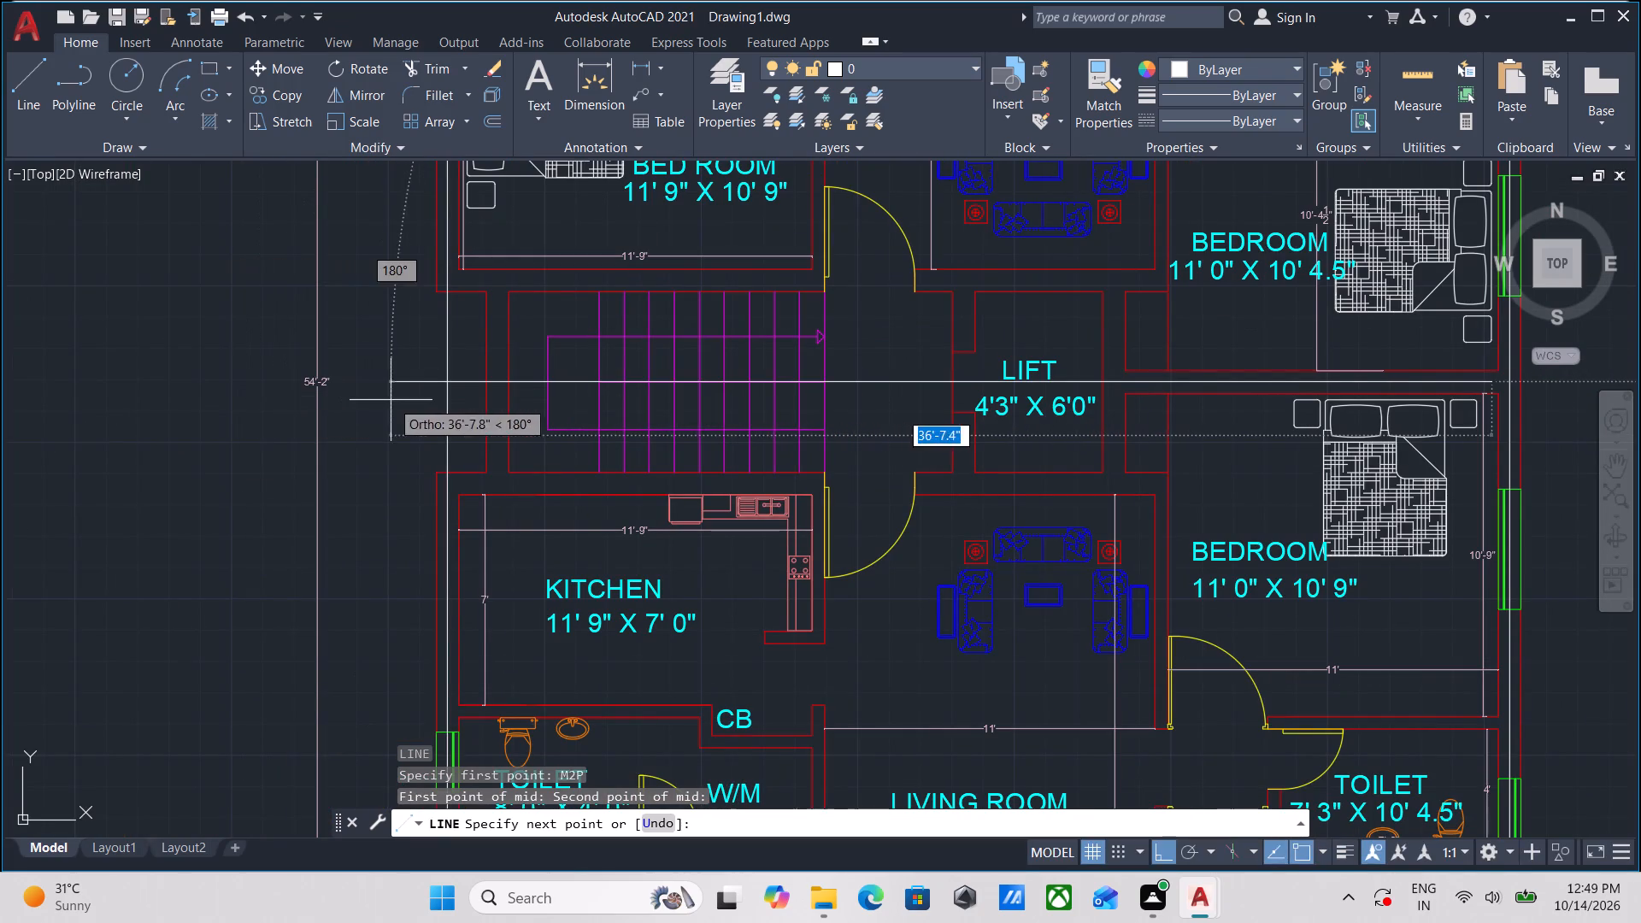
{"action": "scroll", "coordinate": [405, 410], "scroll_direction": "down", "scroll_amount": 2}
{"action": "middle_click_drag", "start_coordinate": [323, 414], "coordinate": [619, 432]}
{"action": "left_click", "coordinate": [535, 425]}
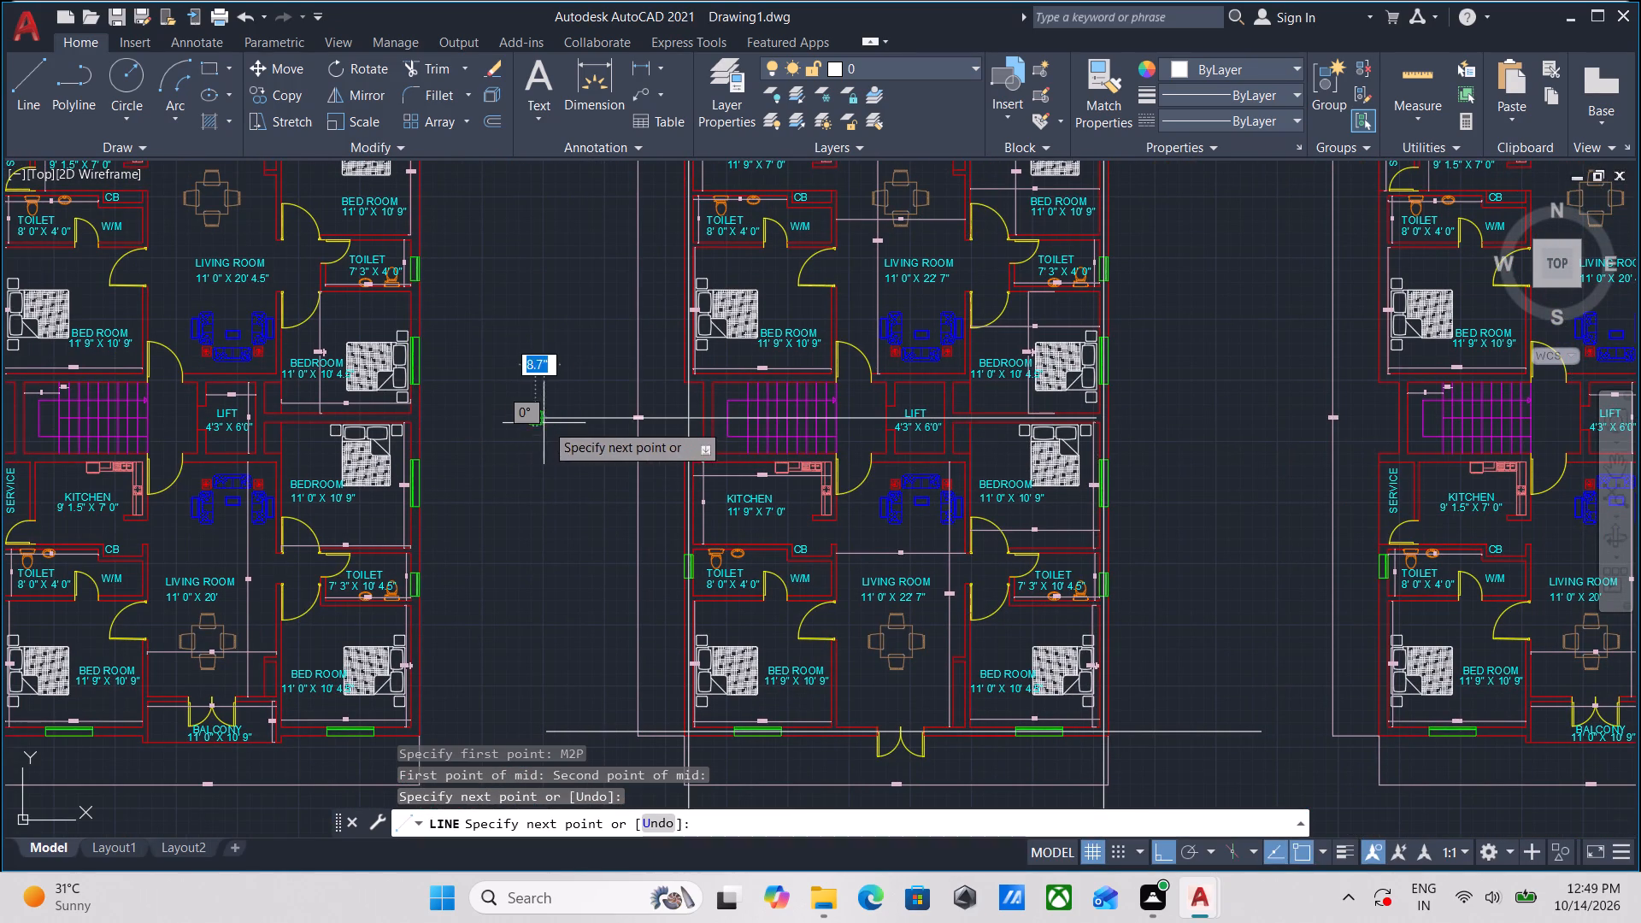
{"action": "key", "text": "Escape"}
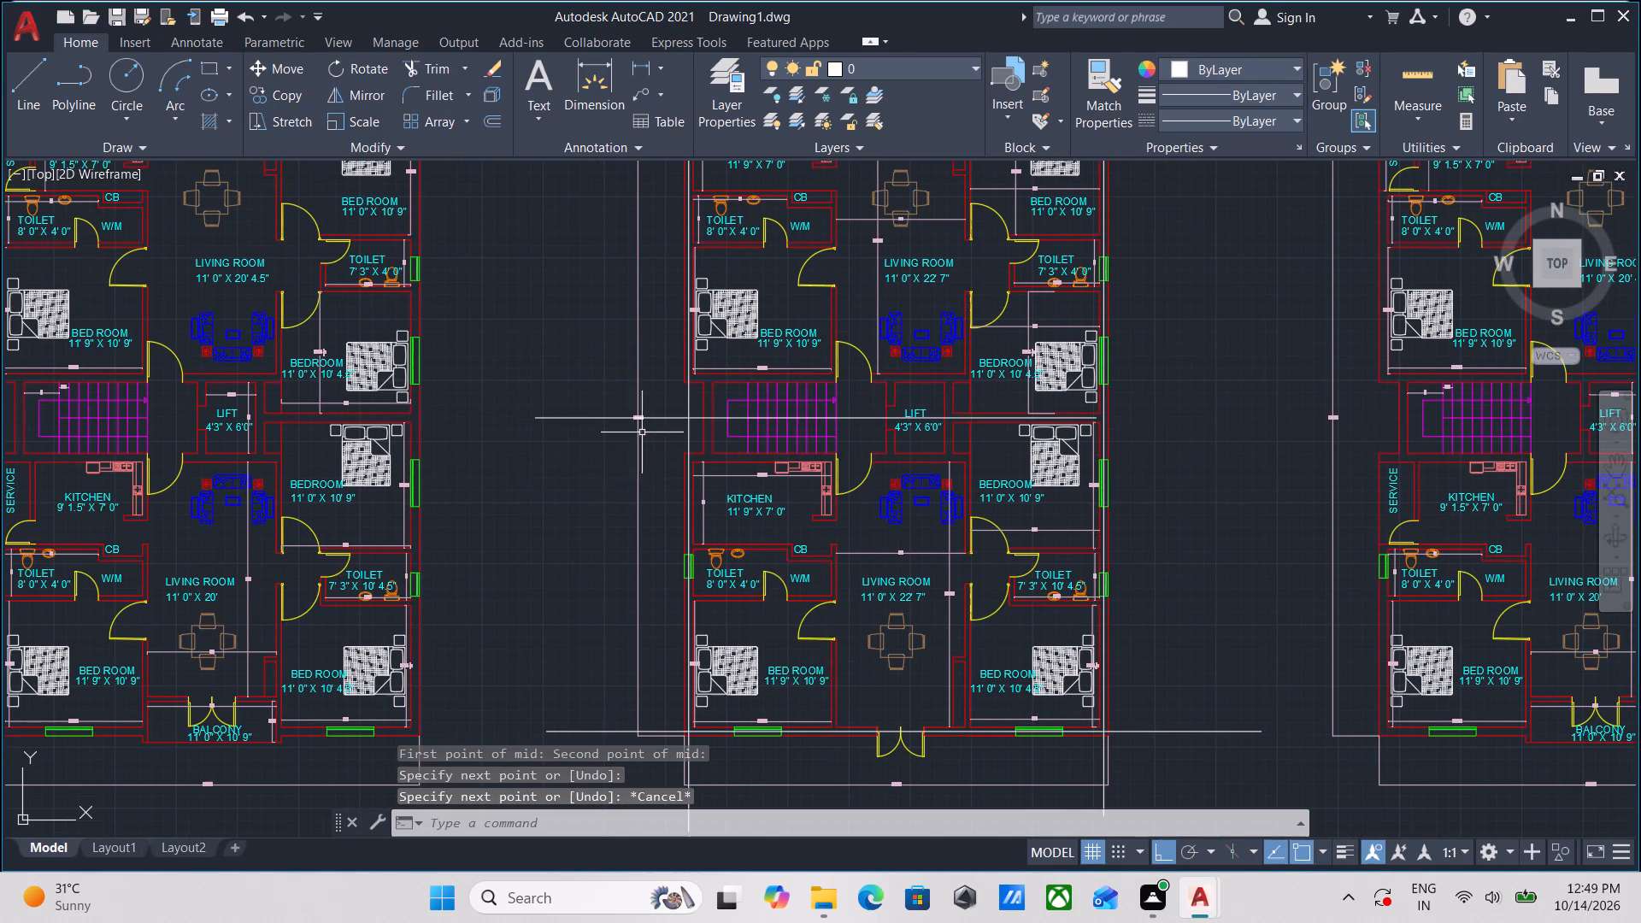
Stretch the east end of the horizontal centre line between the two middle bedrooms eastward, past the east outer wall.
{"action": "scroll", "coordinate": [942, 439], "scroll_direction": "down", "scroll_amount": 1}
{"action": "scroll", "coordinate": [978, 430], "scroll_direction": "up", "scroll_amount": 5}
{"action": "middle_click_drag", "start_coordinate": [1023, 397], "coordinate": [1010, 497]}
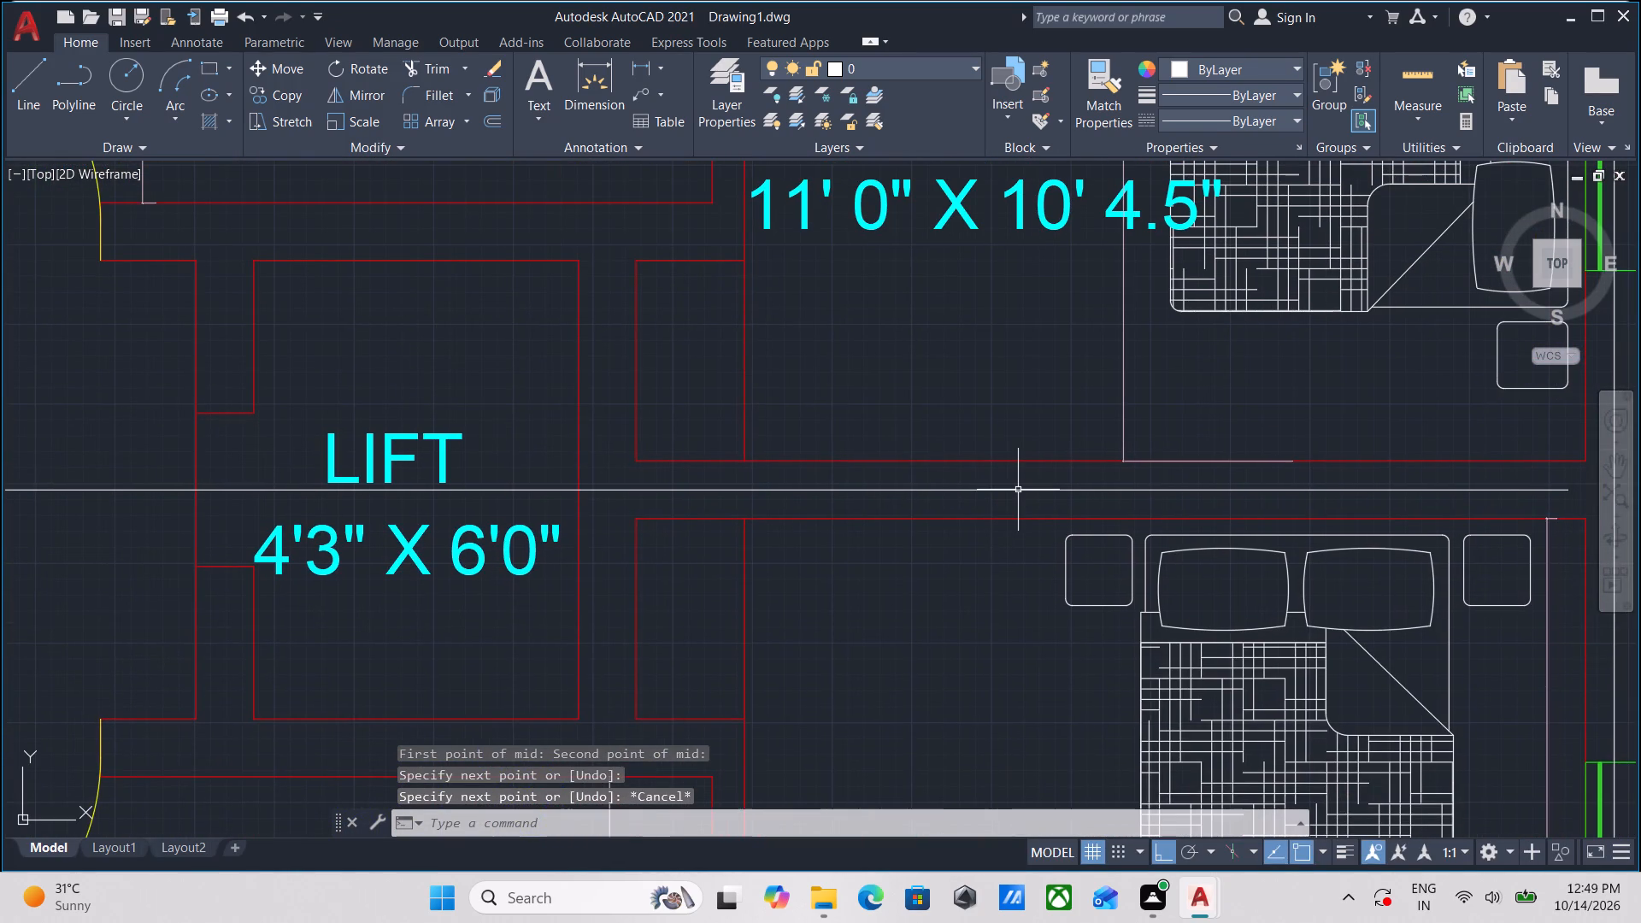
{"action": "left_click", "coordinate": [1018, 490]}
{"action": "middle_click_drag", "start_coordinate": [1018, 490], "coordinate": [615, 491]}
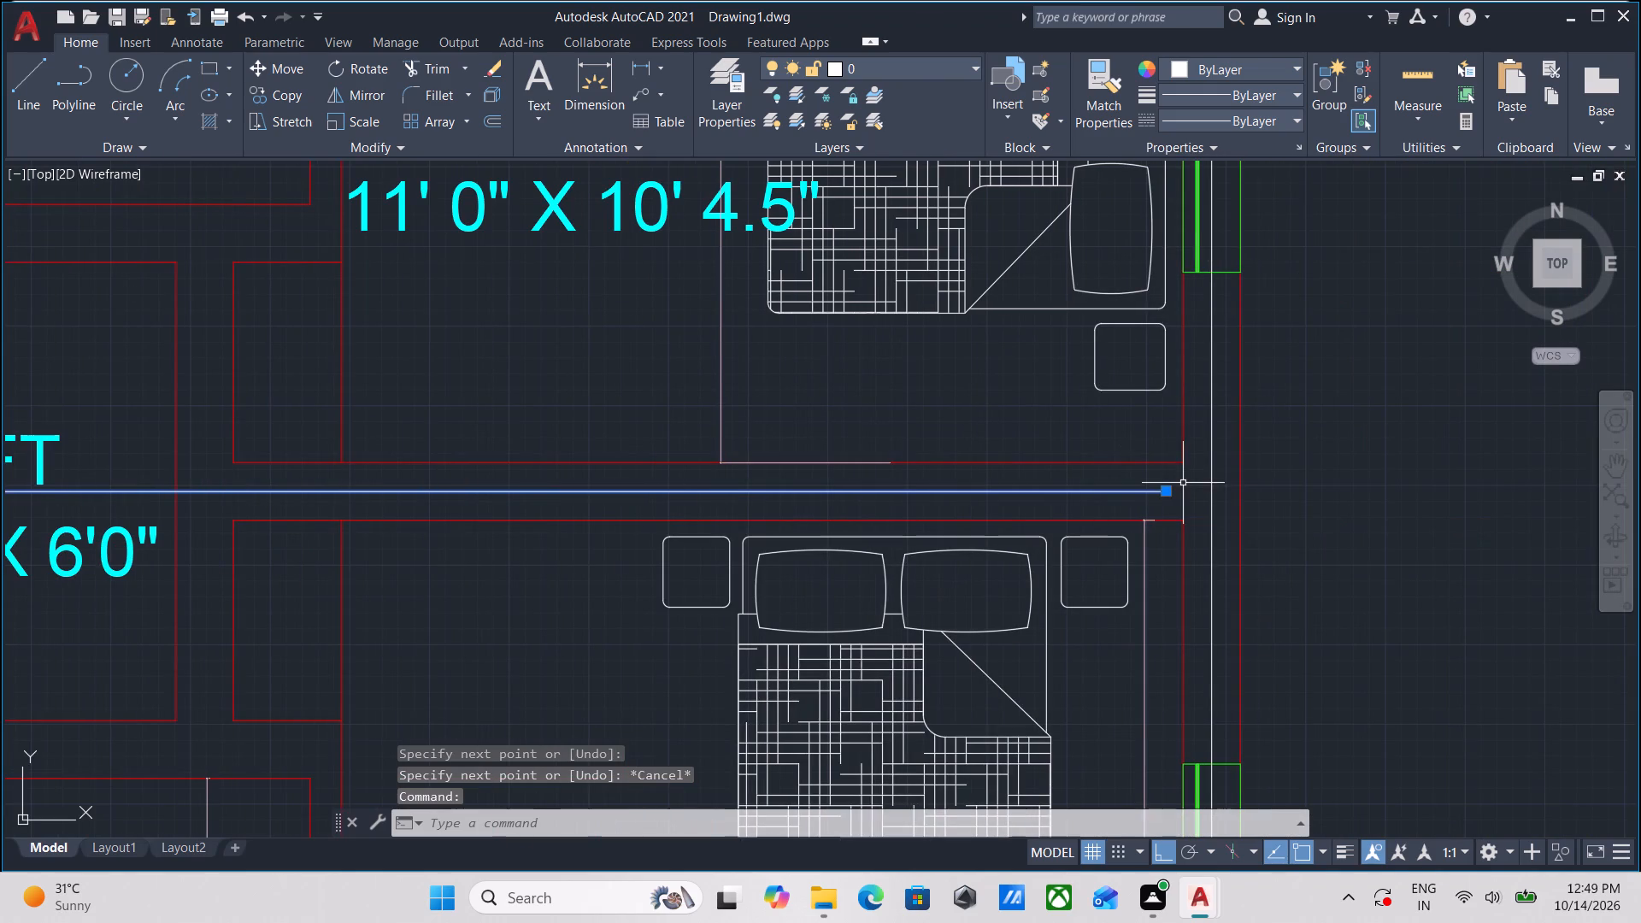
{"action": "left_click", "coordinate": [1167, 495]}
{"action": "middle_click_drag", "start_coordinate": [1430, 492], "coordinate": [1048, 529]}
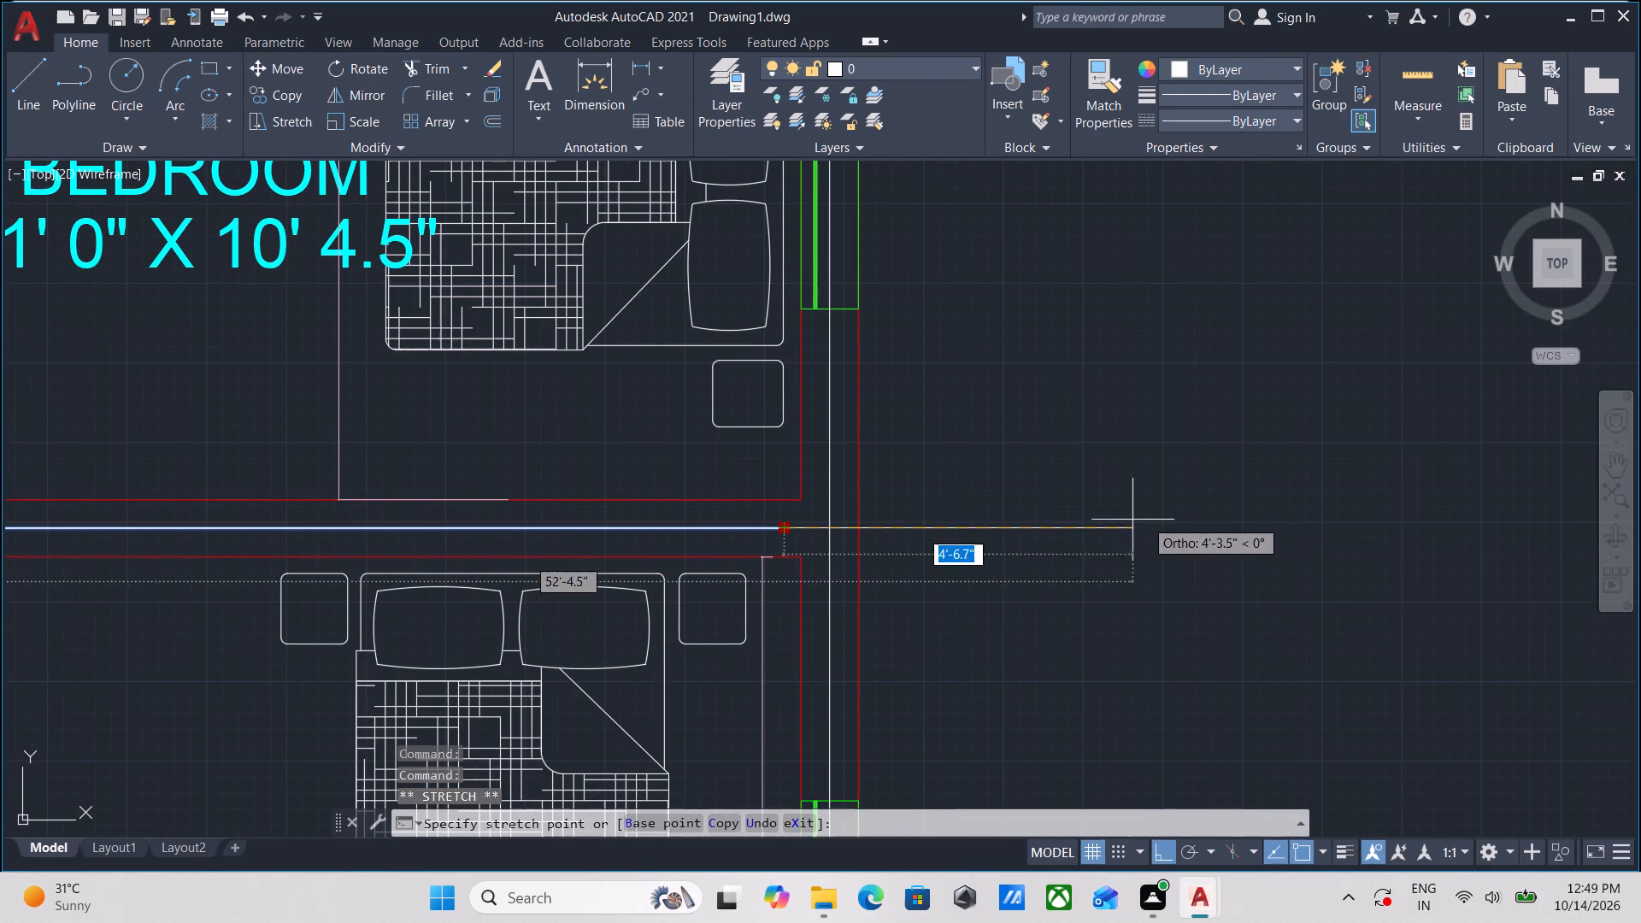
{"action": "left_click", "coordinate": [1221, 519]}
{"action": "key", "text": "Escape"}
Stretch the west end of the north wall's horizontal centre line farther west of the kitchen, making the line about 46'-8" long.
{"action": "scroll", "coordinate": [1020, 475], "scroll_direction": "down", "scroll_amount": 2}
{"action": "middle_click_drag", "start_coordinate": [1021, 468], "coordinate": [1076, 441]}
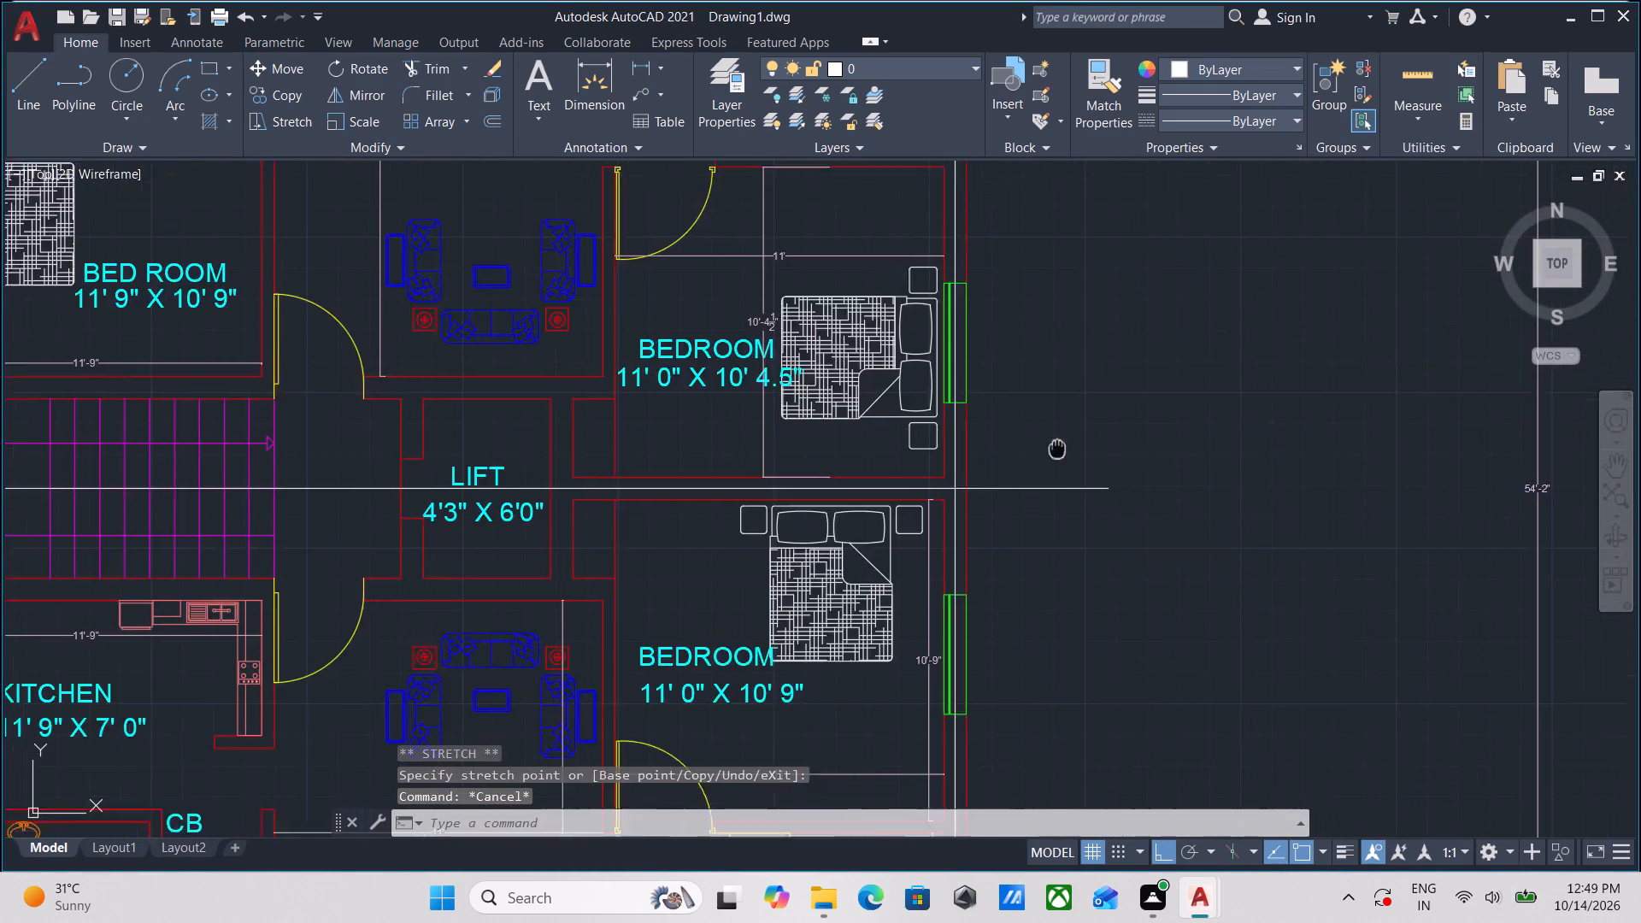
{"action": "middle_click_drag", "start_coordinate": [1076, 441], "coordinate": [1193, 404]}
{"action": "middle_click_drag", "start_coordinate": [359, 451], "coordinate": [676, 444]}
{"action": "middle_click_drag", "start_coordinate": [383, 407], "coordinate": [438, 552]}
{"action": "middle_click_drag", "start_coordinate": [297, 473], "coordinate": [311, 620]}
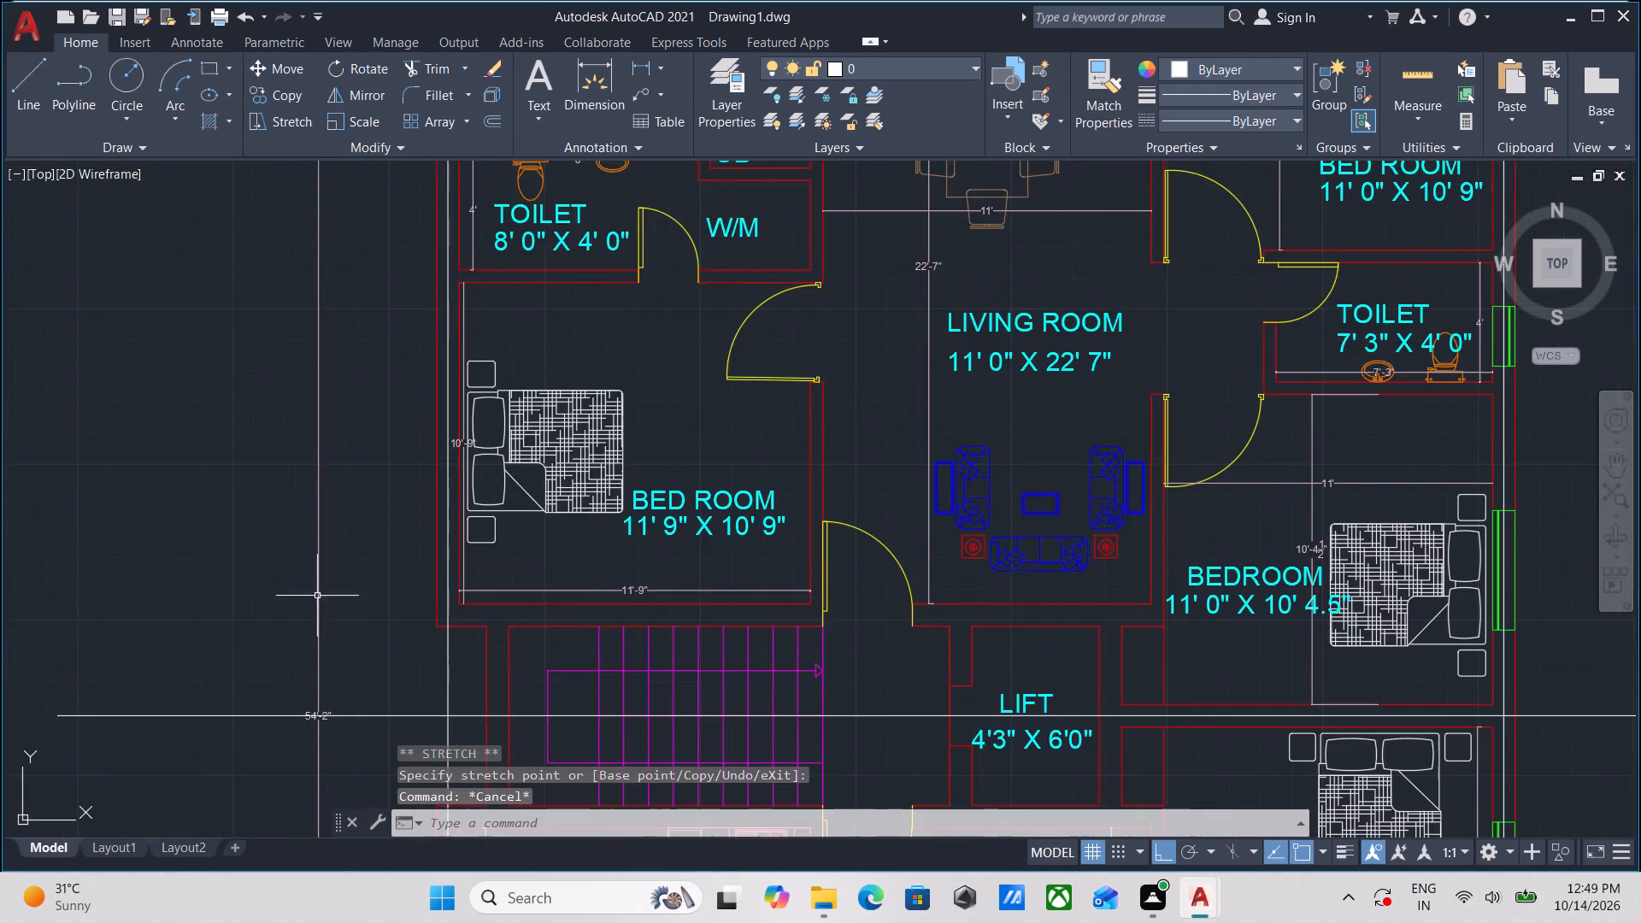
{"action": "scroll", "coordinate": [342, 412], "scroll_direction": "down", "scroll_amount": 1}
{"action": "middle_click_drag", "start_coordinate": [342, 420], "coordinate": [335, 557]}
{"action": "scroll", "coordinate": [410, 324], "scroll_direction": "up", "scroll_amount": 2}
{"action": "scroll", "coordinate": [411, 429], "scroll_direction": "down", "scroll_amount": 1}
{"action": "middle_click_drag", "start_coordinate": [411, 439], "coordinate": [411, 544]}
{"action": "middle_click_drag", "start_coordinate": [356, 348], "coordinate": [356, 356]}
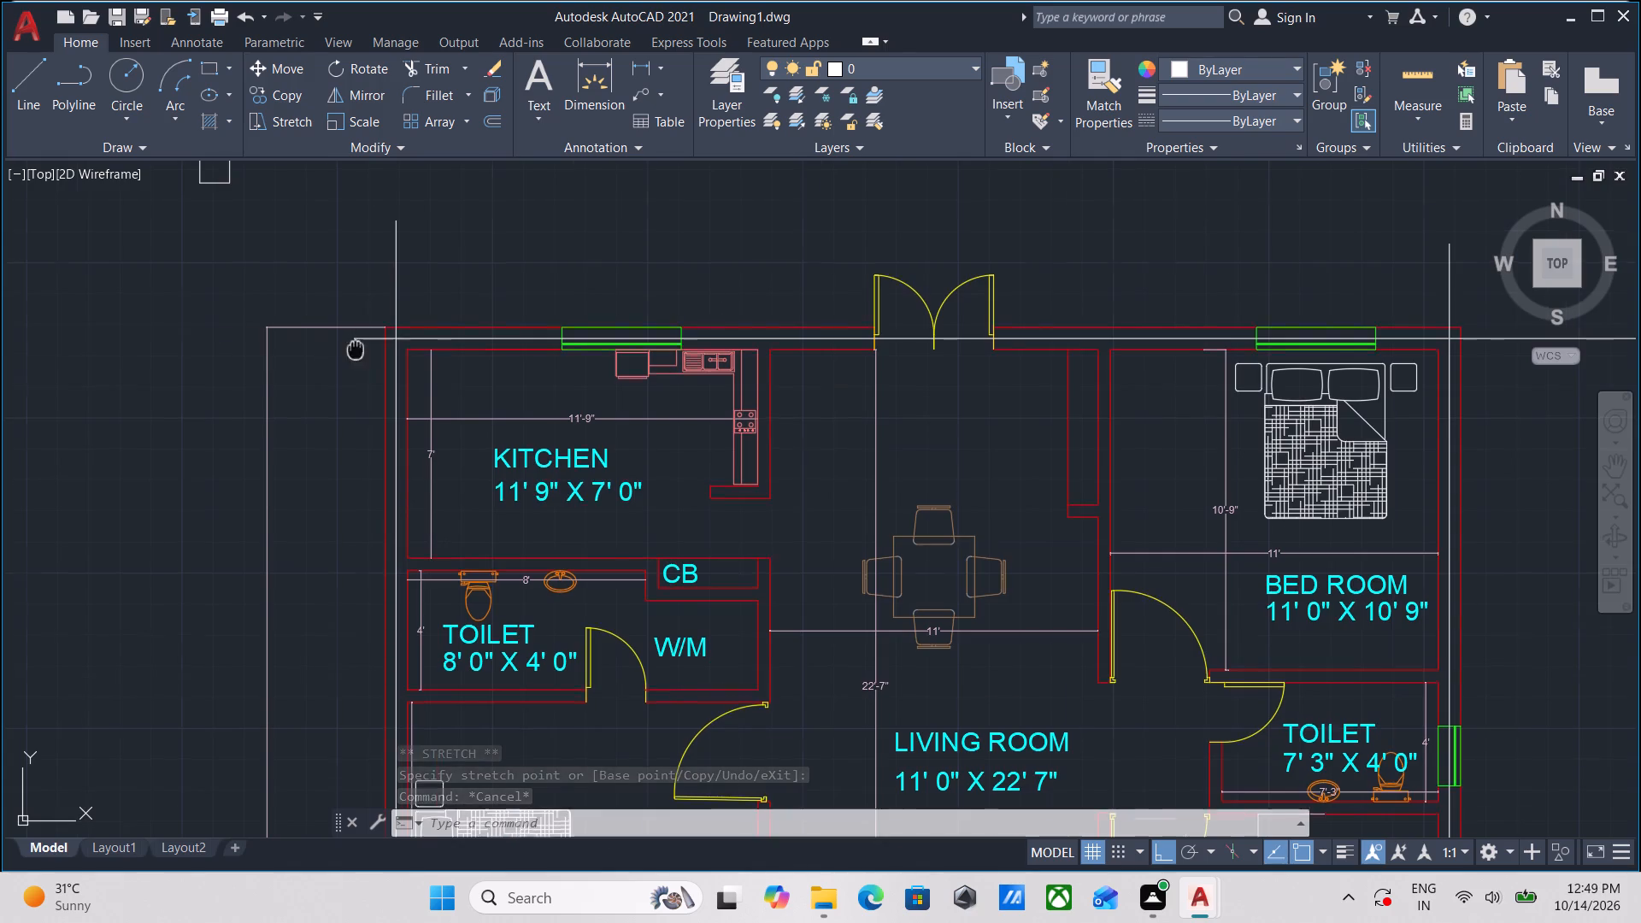
{"action": "middle_click_drag", "start_coordinate": [356, 356], "coordinate": [355, 453]}
{"action": "scroll", "coordinate": [356, 373], "scroll_direction": "up", "scroll_amount": 1}
{"action": "scroll", "coordinate": [355, 453], "scroll_direction": "up", "scroll_amount": 2}
{"action": "left_click", "coordinate": [369, 454]}
{"action": "left_click", "coordinate": [342, 359]}
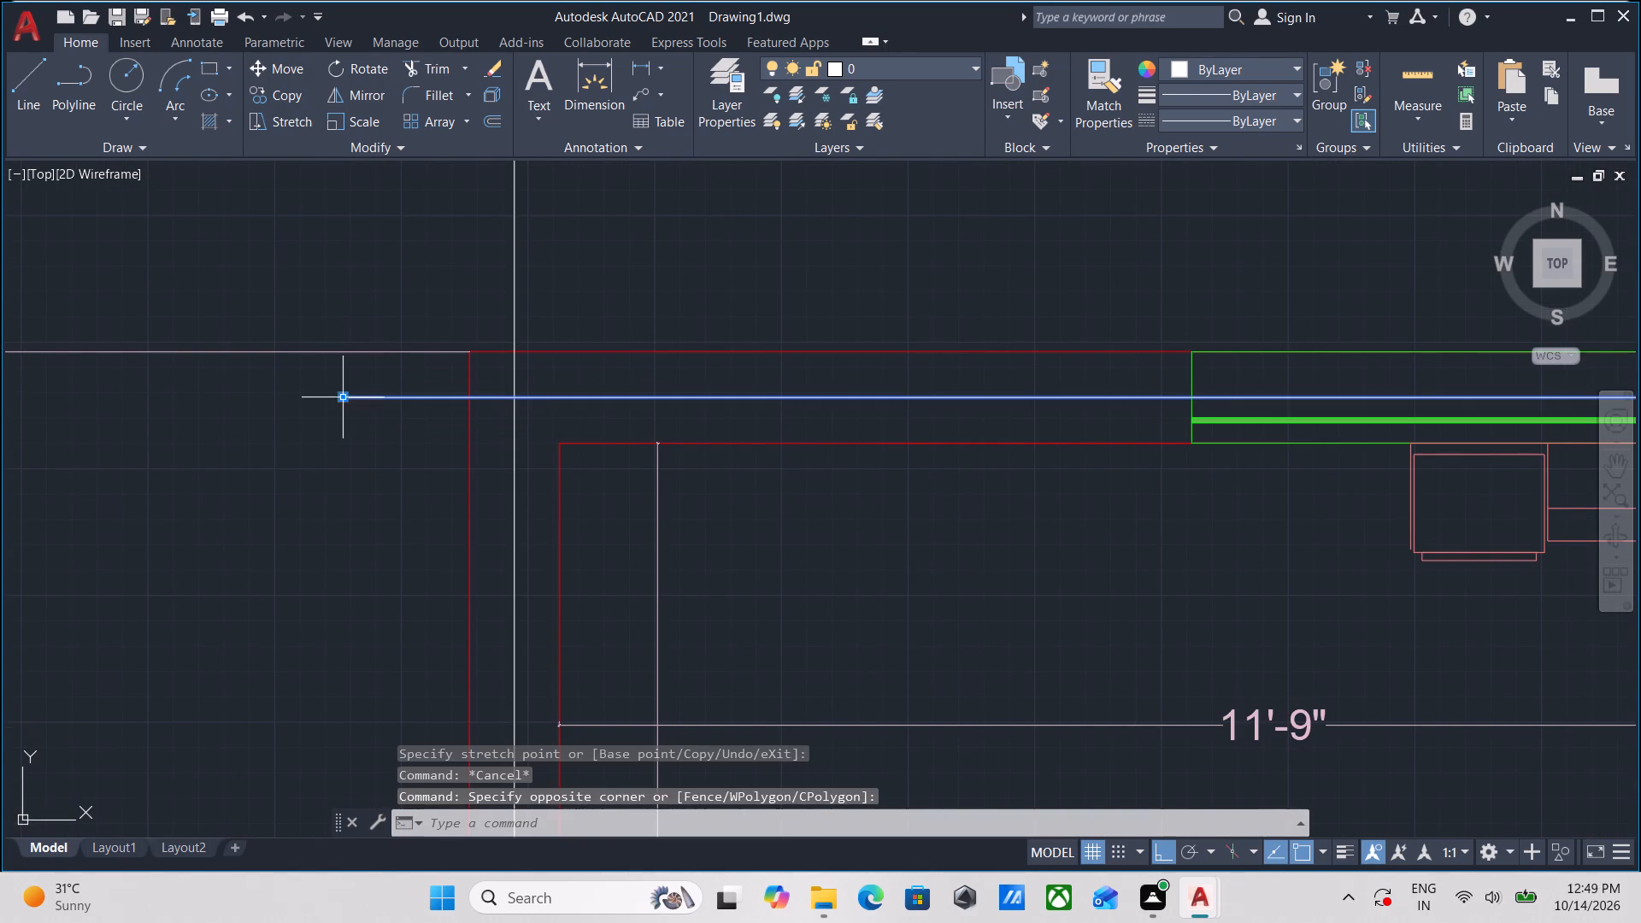
{"action": "left_click", "coordinate": [344, 400]}
{"action": "left_click", "coordinate": [91, 409]}
{"action": "scroll", "coordinate": [91, 409], "scroll_direction": "down", "scroll_amount": 2}
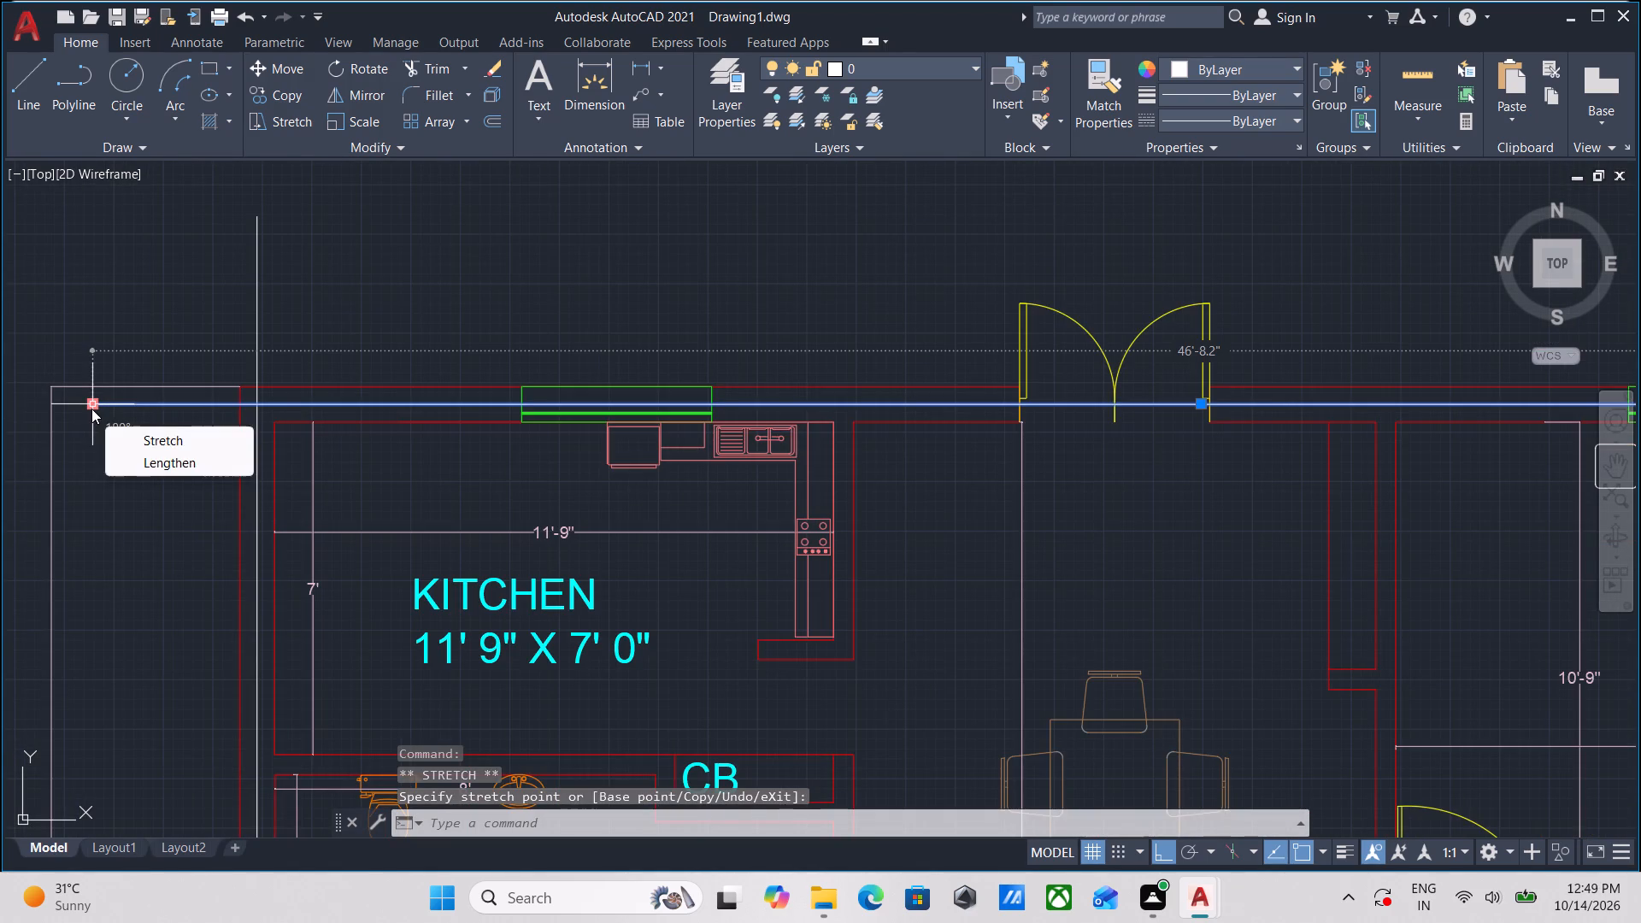
{"action": "key", "text": "Escape"}
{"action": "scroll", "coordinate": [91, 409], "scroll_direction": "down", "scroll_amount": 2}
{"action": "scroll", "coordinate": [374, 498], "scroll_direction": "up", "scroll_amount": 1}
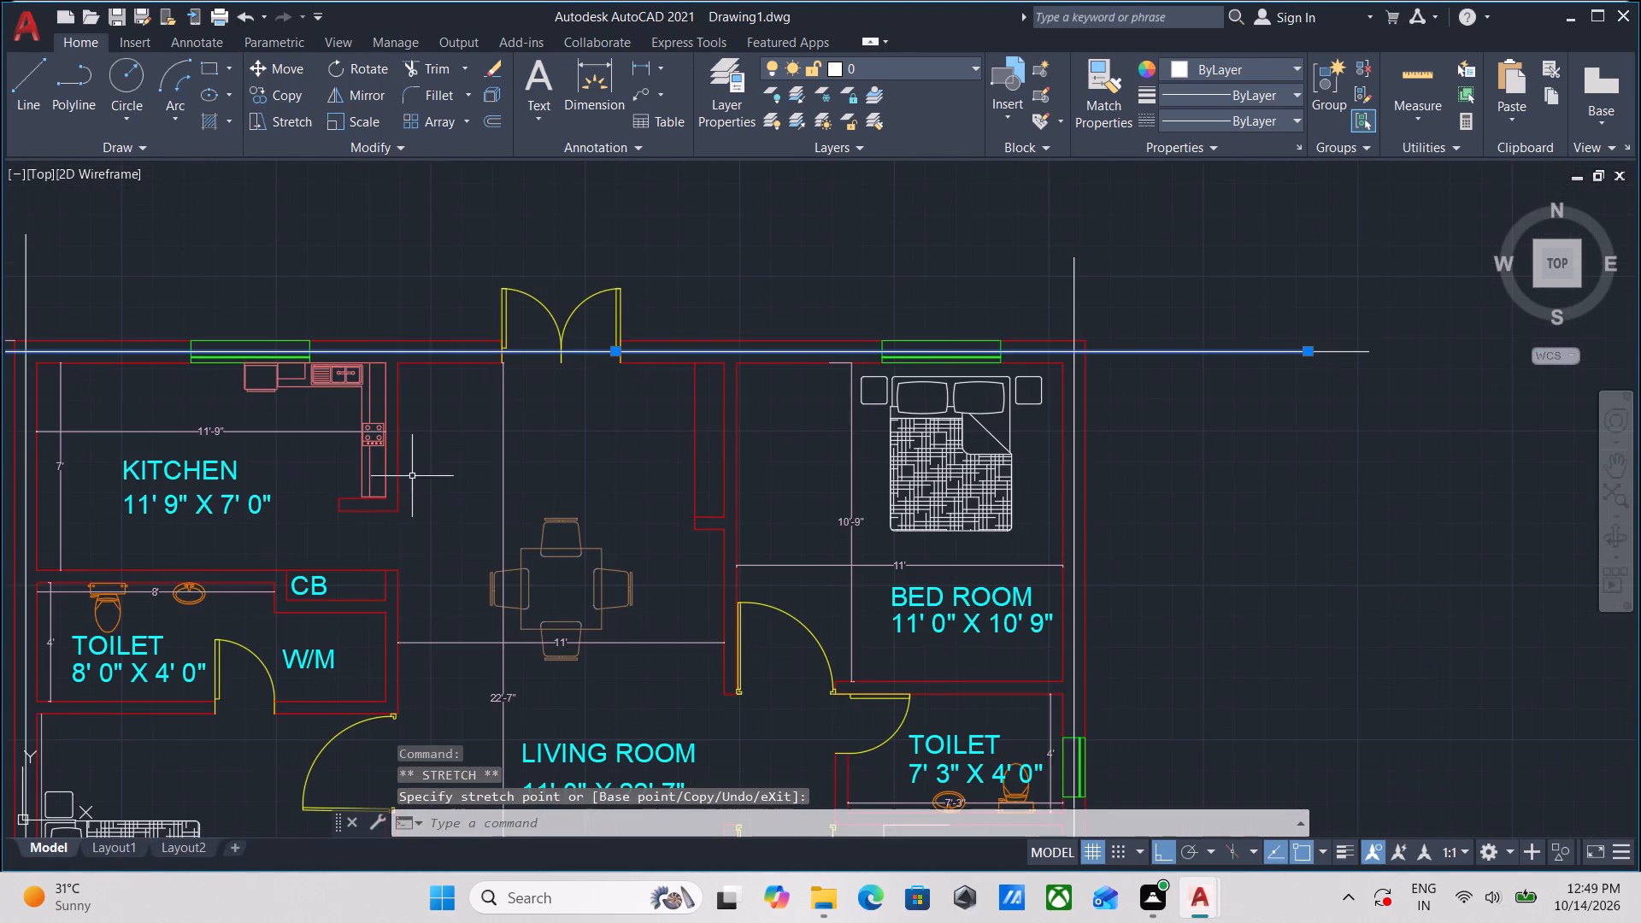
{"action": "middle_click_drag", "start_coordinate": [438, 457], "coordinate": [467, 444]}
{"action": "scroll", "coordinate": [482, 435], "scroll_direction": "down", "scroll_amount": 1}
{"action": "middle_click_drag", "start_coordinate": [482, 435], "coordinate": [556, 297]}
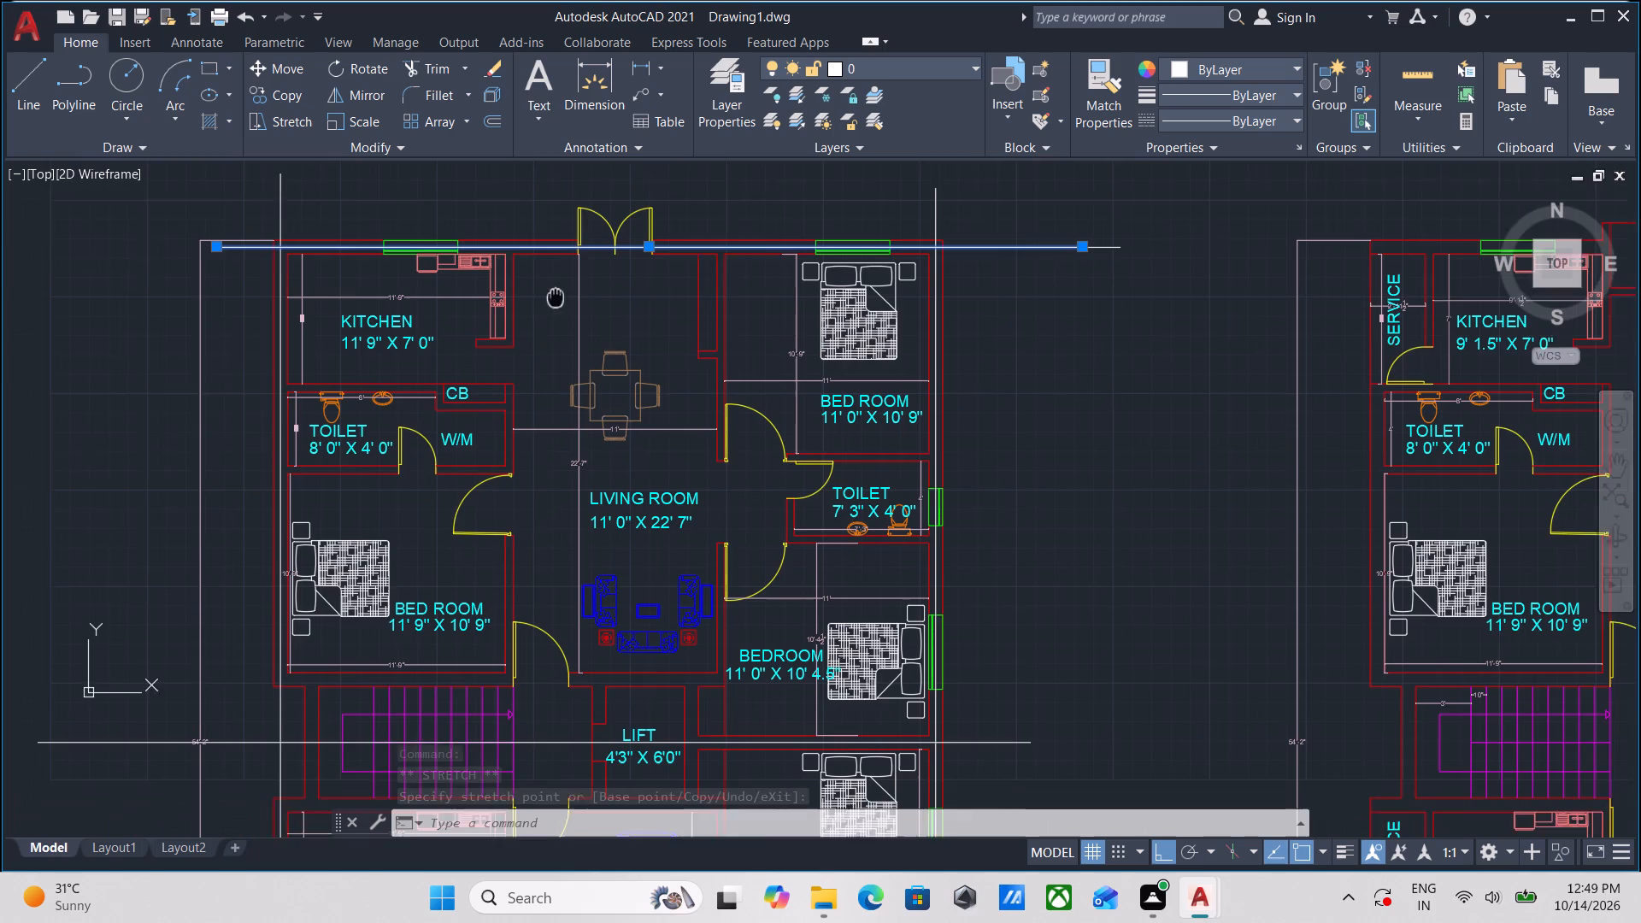
Draw a vertical centre line about 65'-9" long northward from midway between the faces of the wall separating the southwest bedroom and living room.
{"action": "scroll", "coordinate": [555, 340], "scroll_direction": "down", "scroll_amount": 1}
{"action": "scroll", "coordinate": [600, 447], "scroll_direction": "down", "scroll_amount": 1}
{"action": "scroll", "coordinate": [579, 609], "scroll_direction": "up", "scroll_amount": 3}
{"action": "scroll", "coordinate": [592, 562], "scroll_direction": "down", "scroll_amount": 1}
{"action": "middle_click_drag", "start_coordinate": [592, 562], "coordinate": [648, 410]}
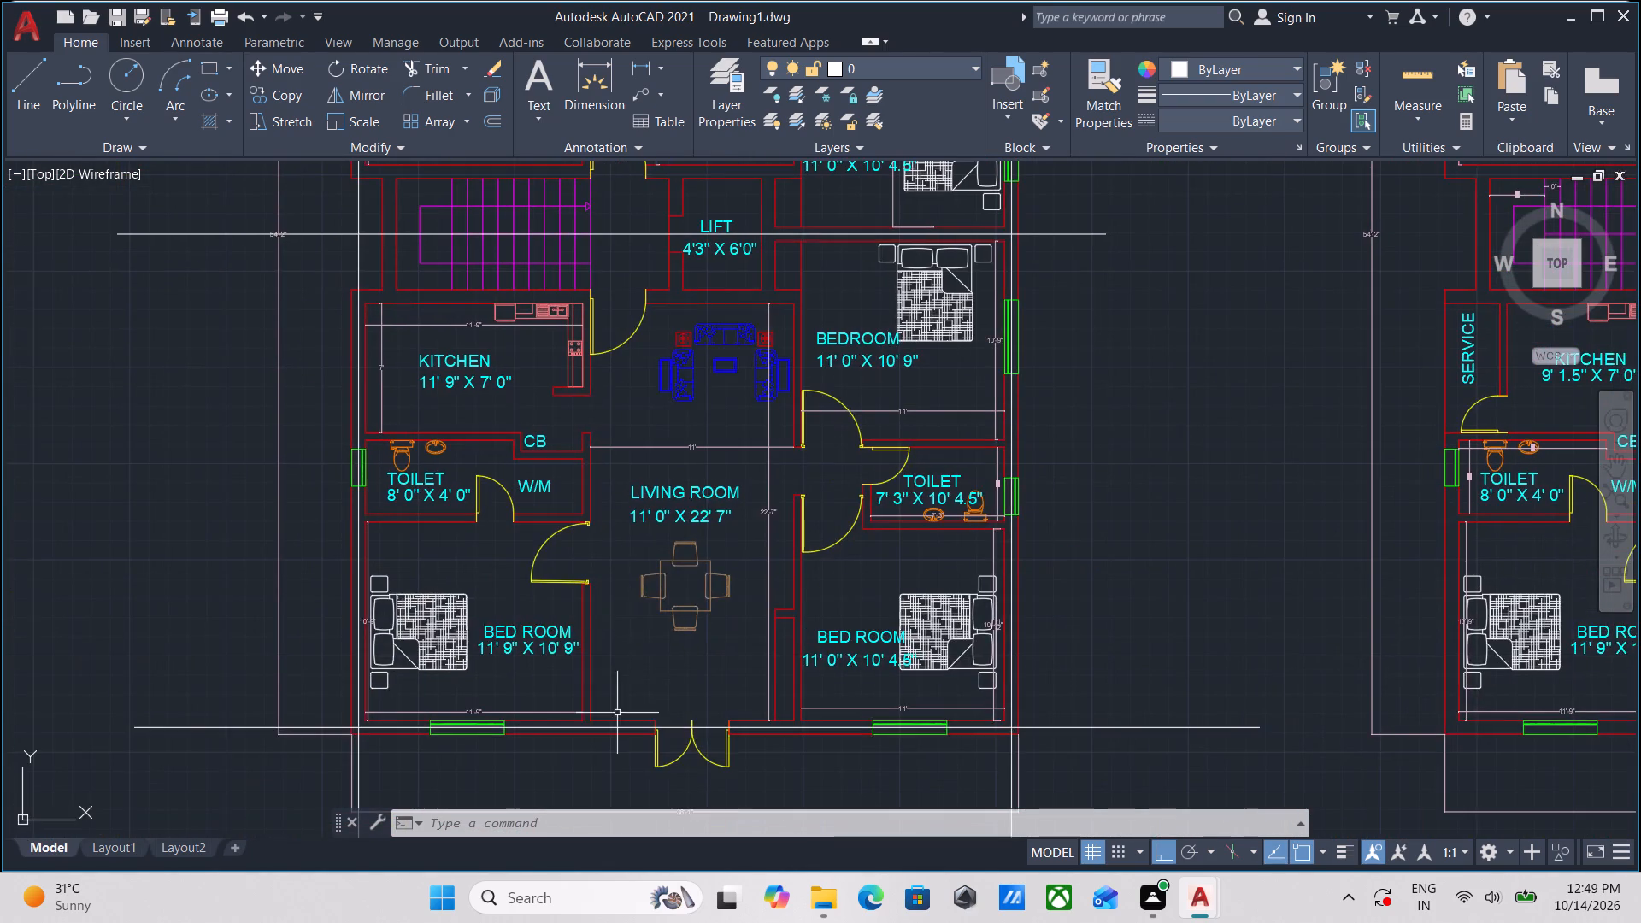
{"action": "scroll", "coordinate": [617, 713], "scroll_direction": "up", "scroll_amount": 2}
{"action": "middle_click_drag", "start_coordinate": [592, 714], "coordinate": [646, 556]}
{"action": "scroll", "coordinate": [566, 620], "scroll_direction": "up", "scroll_amount": 2}
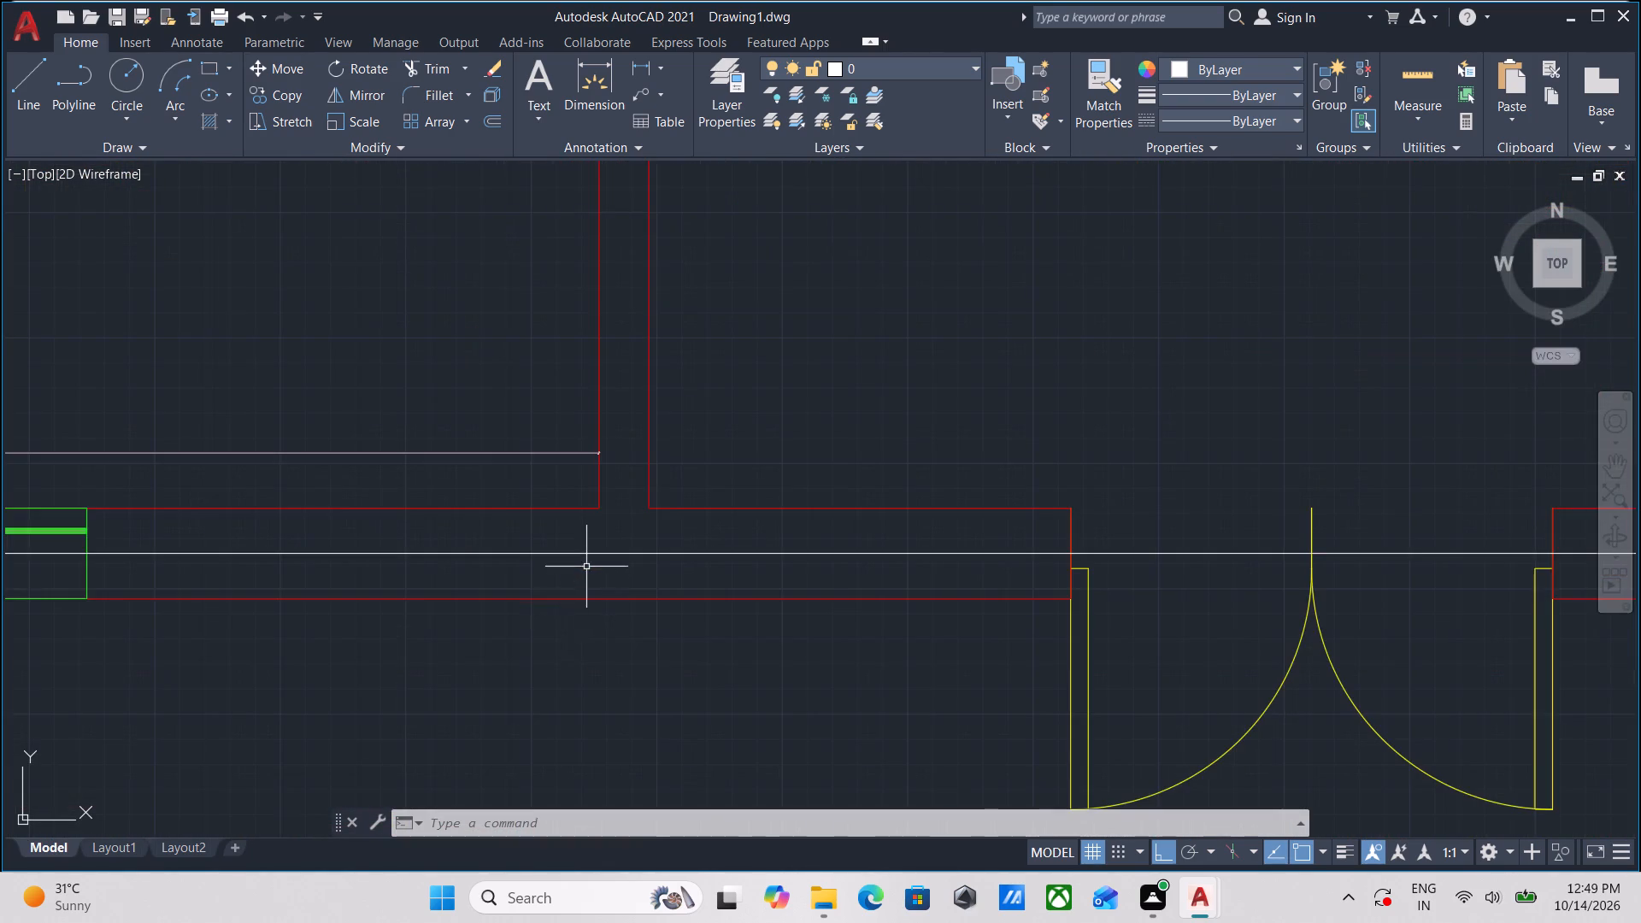
{"action": "middle_click_drag", "start_coordinate": [586, 566], "coordinate": [572, 672]}
{"action": "scroll", "coordinate": [586, 566], "scroll_direction": "down", "scroll_amount": 1}
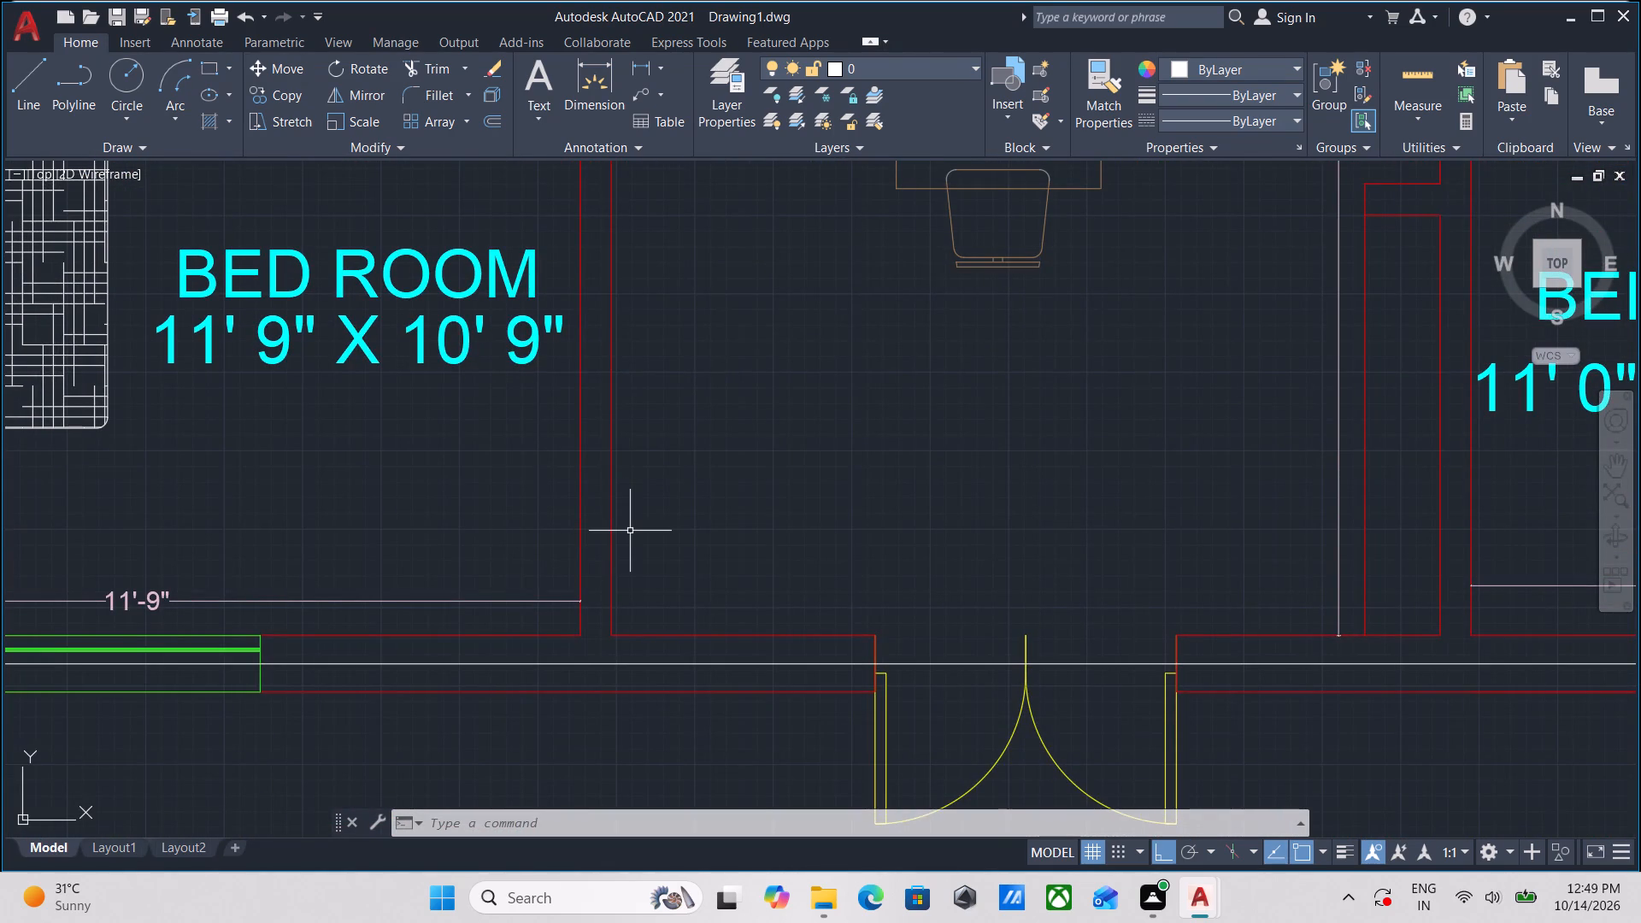
{"action": "key", "text": "l"}
{"action": "key", "text": "Return"}
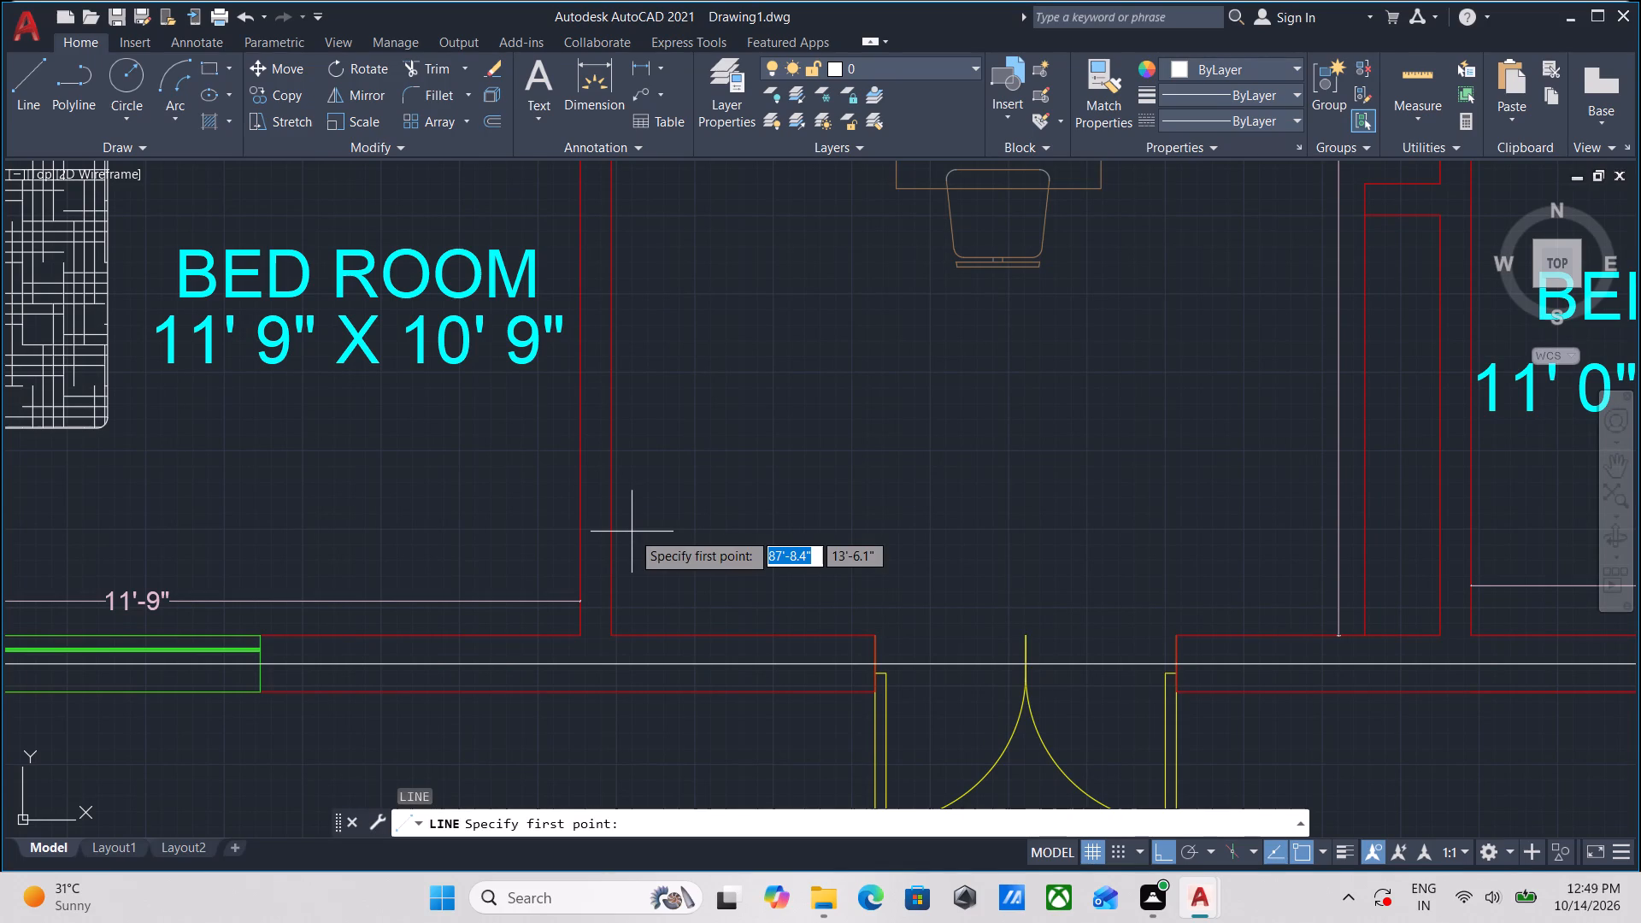
{"action": "key", "text": "m"}
{"action": "type", "text": "2P"}
{"action": "key", "text": "Return"}
{"action": "scroll", "coordinate": [577, 620], "scroll_direction": "up", "scroll_amount": 3}
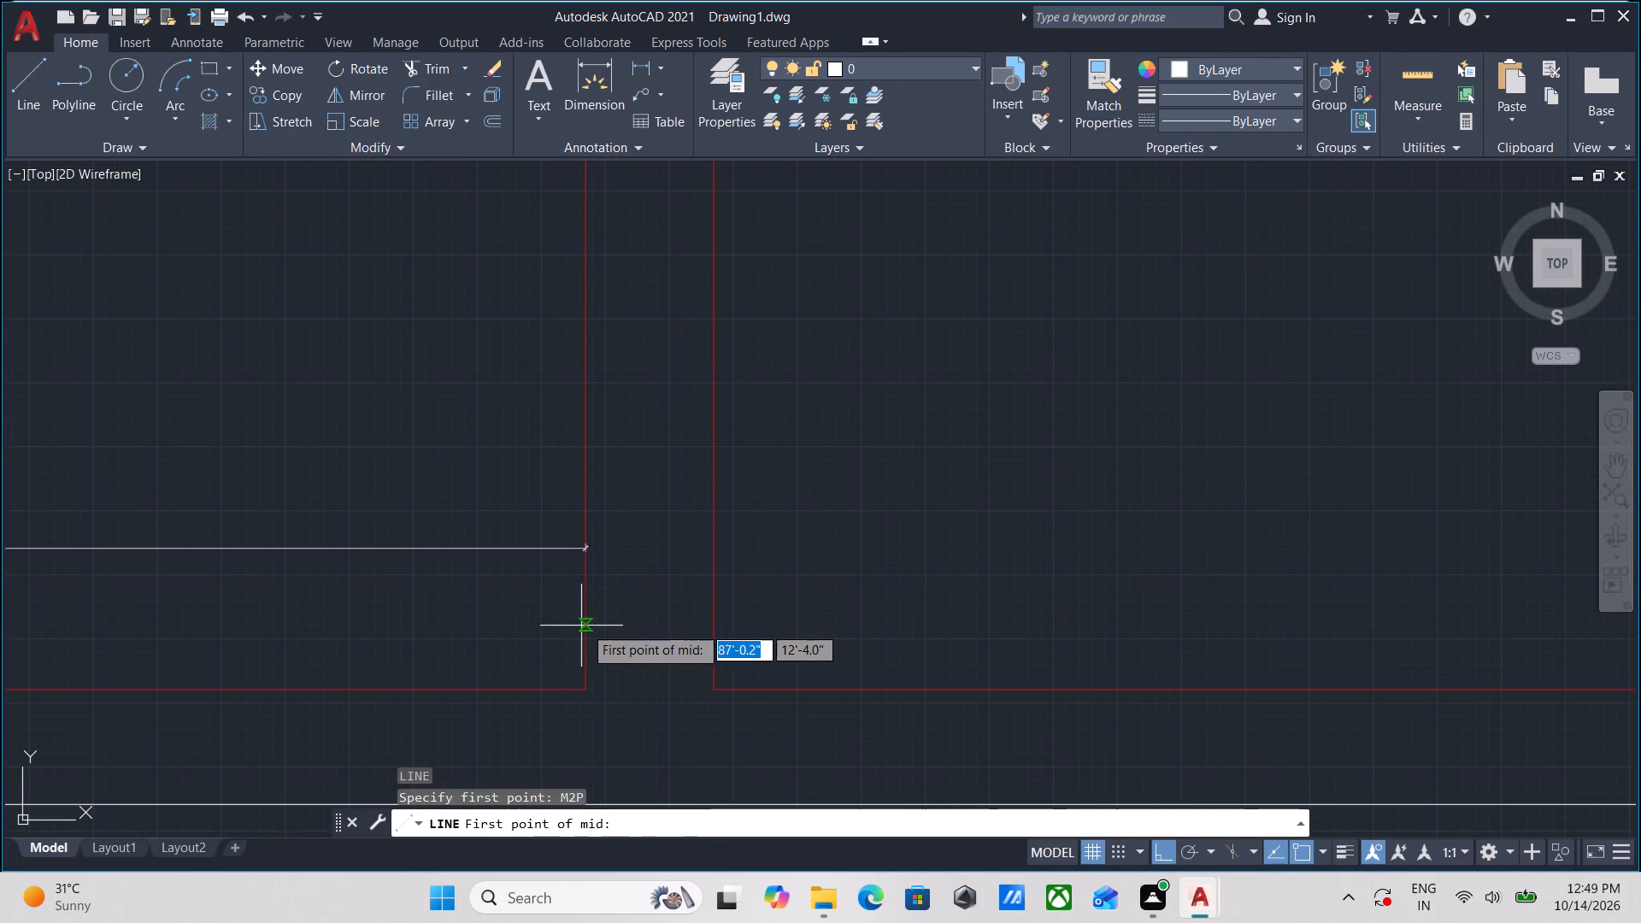
{"action": "left_click", "coordinate": [584, 626]}
{"action": "left_click", "coordinate": [709, 626]}
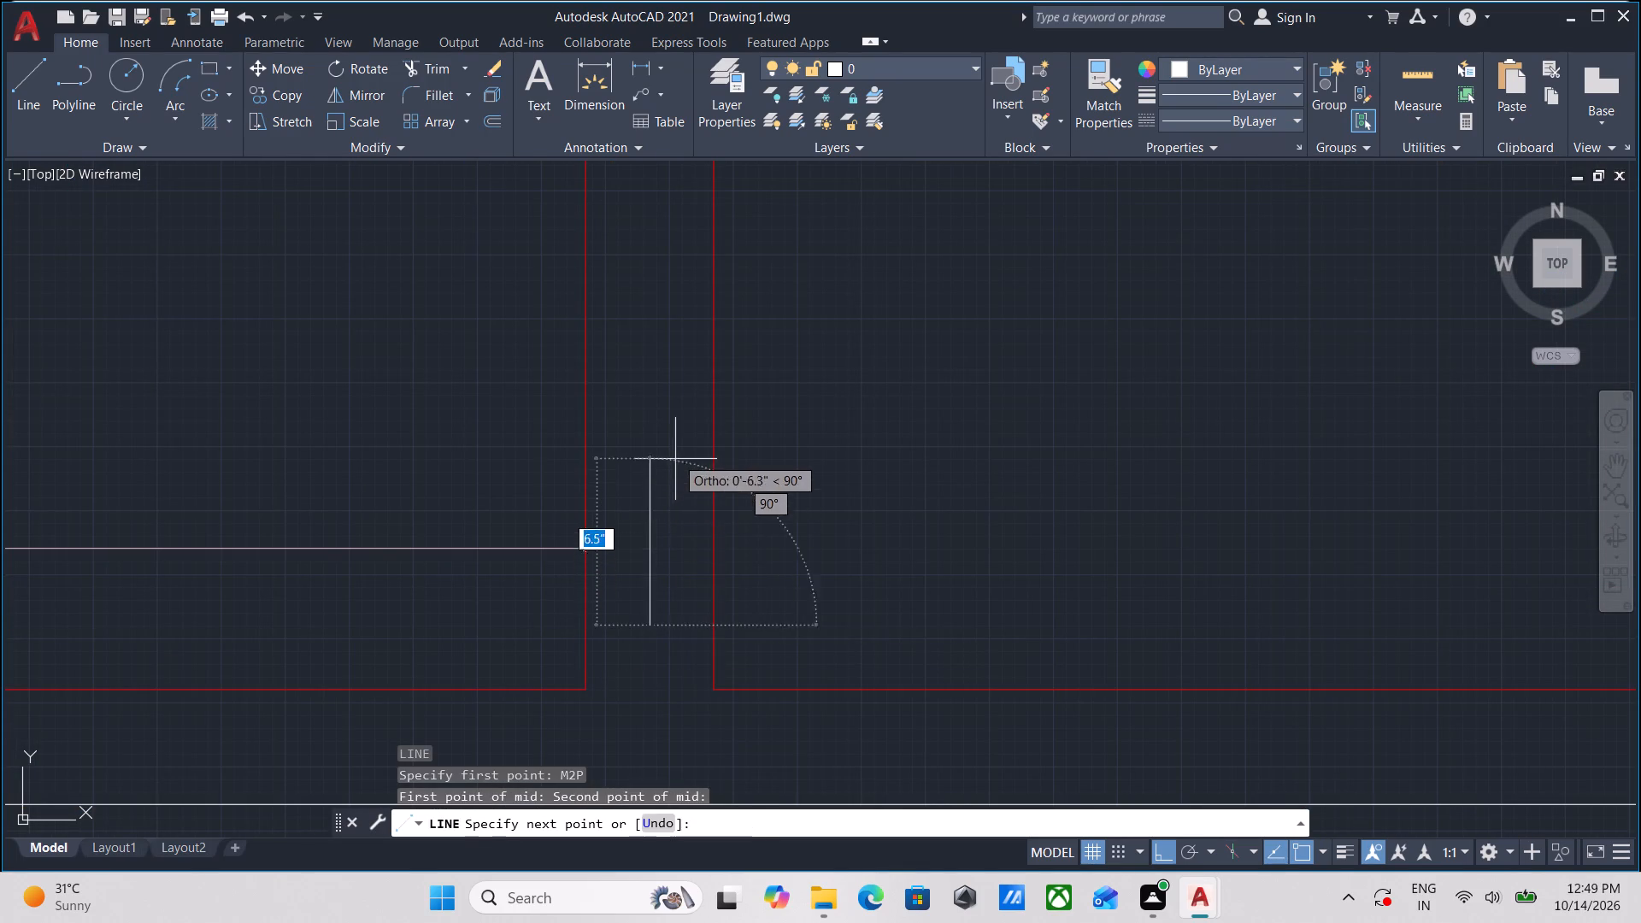
{"action": "scroll", "coordinate": [673, 423], "scroll_direction": "down", "scroll_amount": 2}
{"action": "middle_click_drag", "start_coordinate": [673, 423], "coordinate": [628, 800]}
{"action": "scroll", "coordinate": [616, 337], "scroll_direction": "down", "scroll_amount": 3}
{"action": "middle_click_drag", "start_coordinate": [616, 338], "coordinate": [591, 673]}
{"action": "scroll", "coordinate": [587, 300], "scroll_direction": "down", "scroll_amount": 1}
{"action": "middle_click_drag", "start_coordinate": [594, 367], "coordinate": [581, 597]}
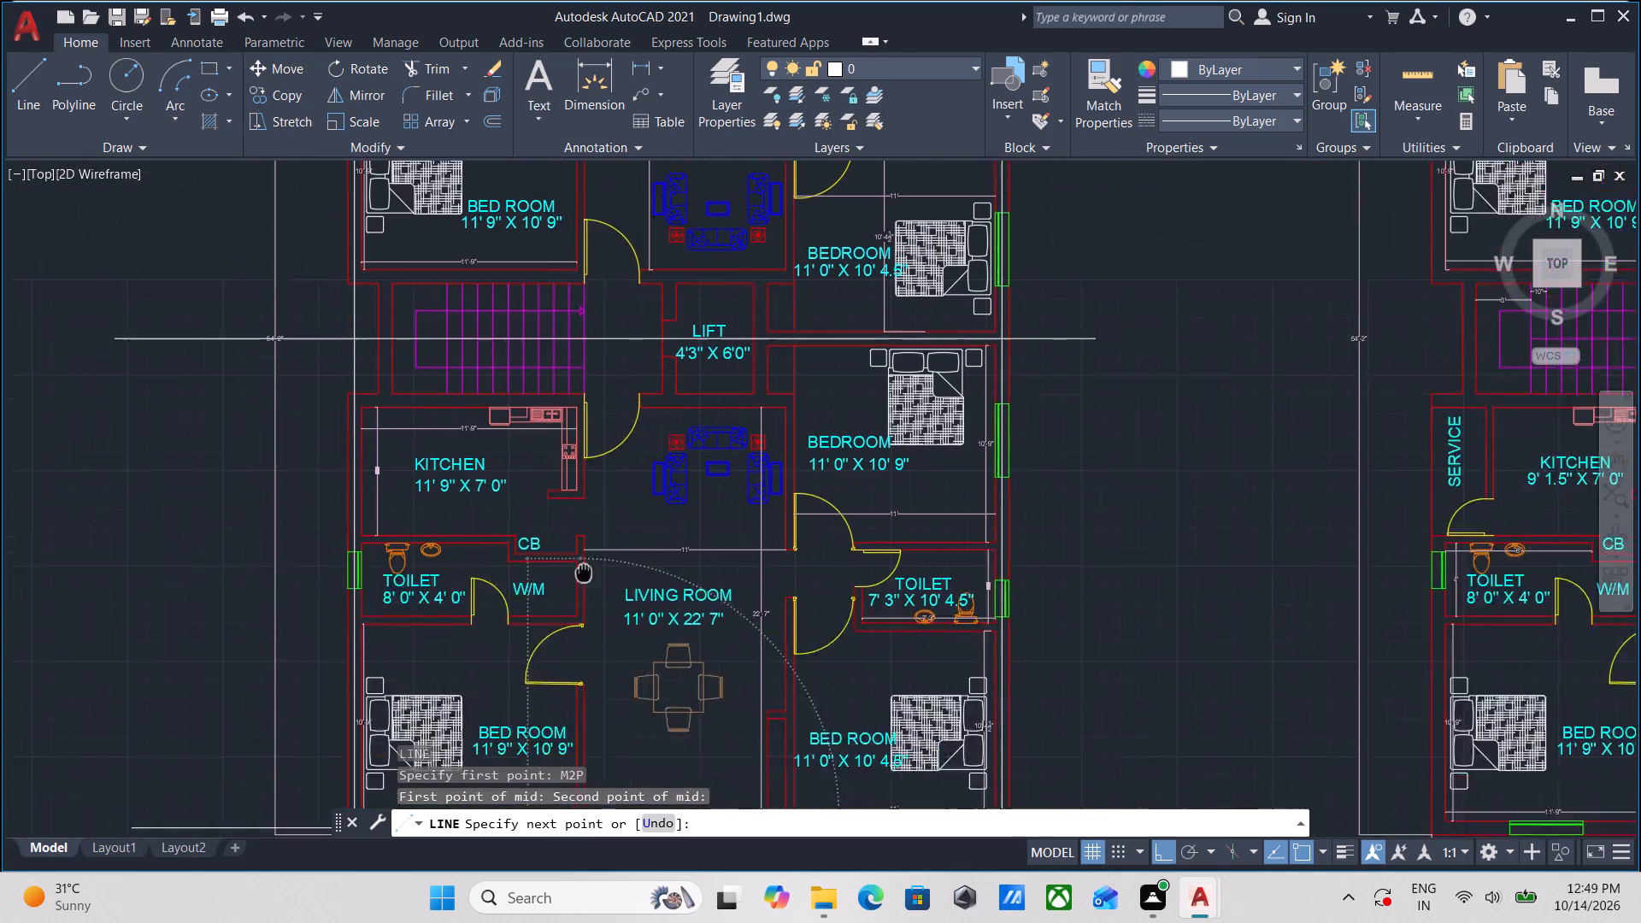
{"action": "middle_click_drag", "start_coordinate": [581, 597], "coordinate": [580, 677]}
{"action": "middle_click_drag", "start_coordinate": [566, 367], "coordinate": [570, 657]}
{"action": "middle_click_drag", "start_coordinate": [578, 308], "coordinate": [540, 517]}
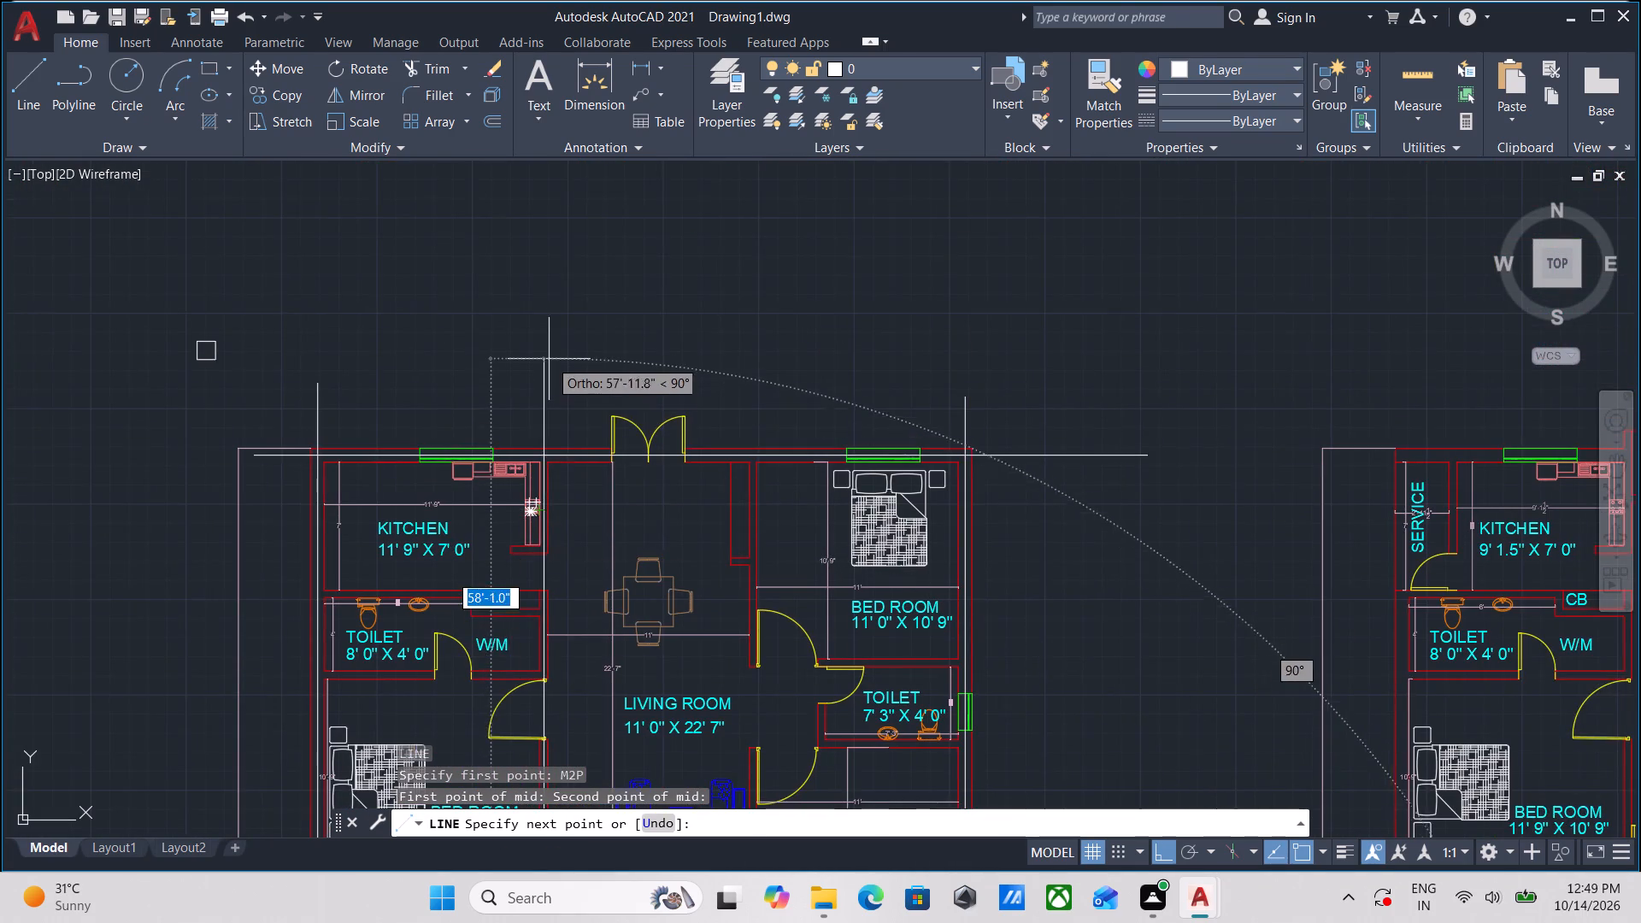
{"action": "scroll", "coordinate": [549, 349], "scroll_direction": "up", "scroll_amount": 2}
{"action": "scroll", "coordinate": [528, 319], "scroll_direction": "down", "scroll_amount": 2}
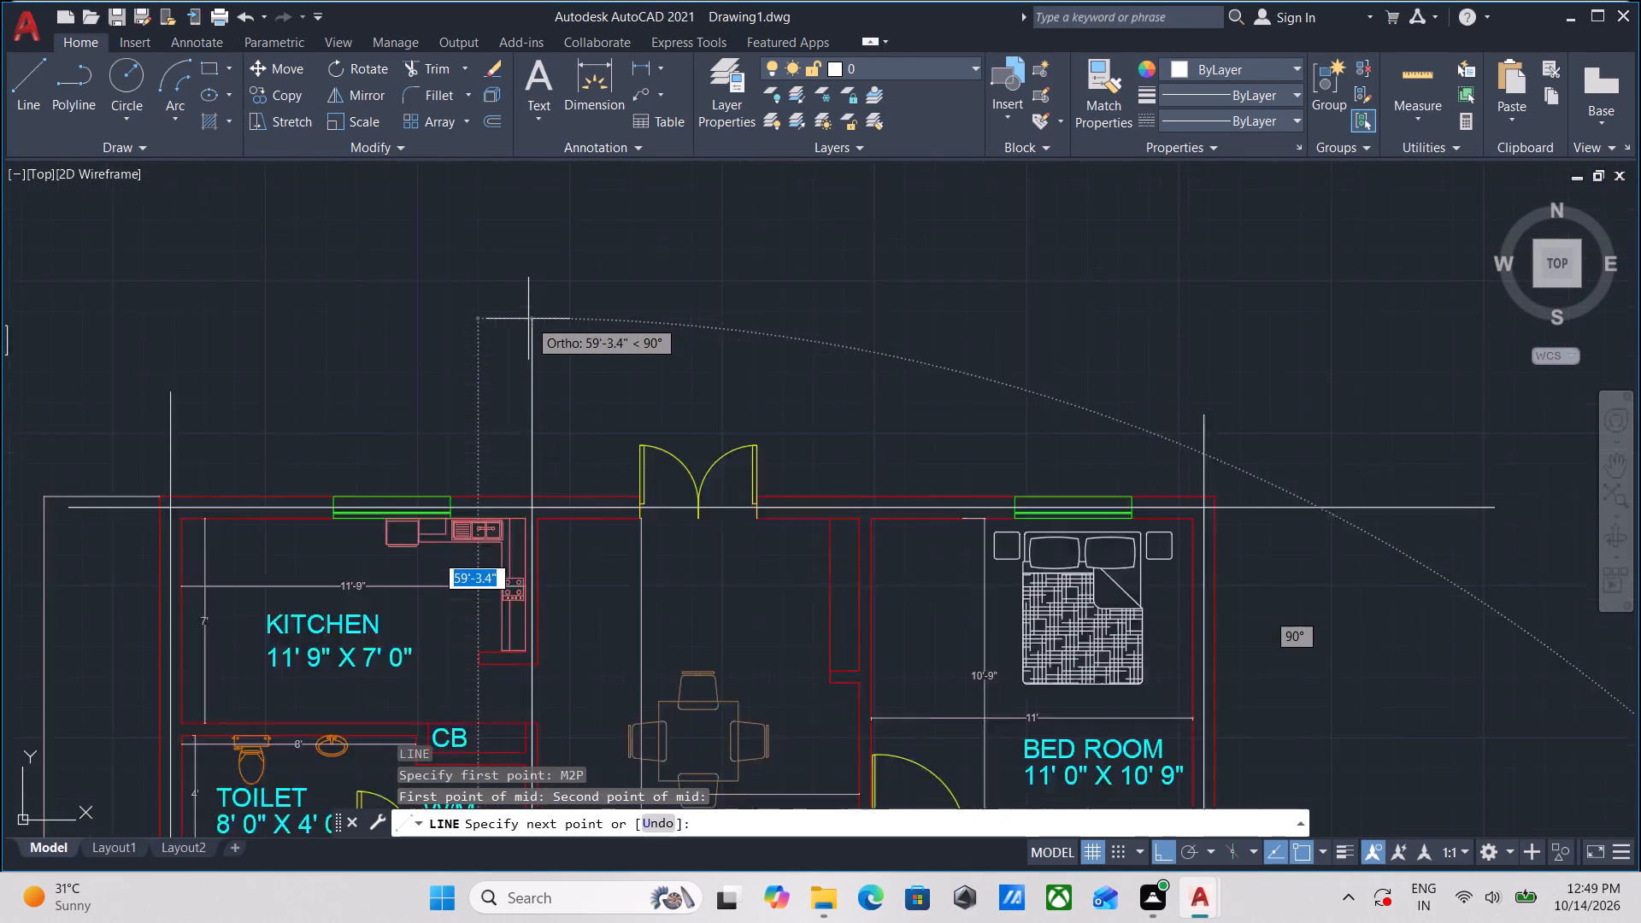
{"action": "middle_click_drag", "start_coordinate": [528, 266], "coordinate": [531, 409]}
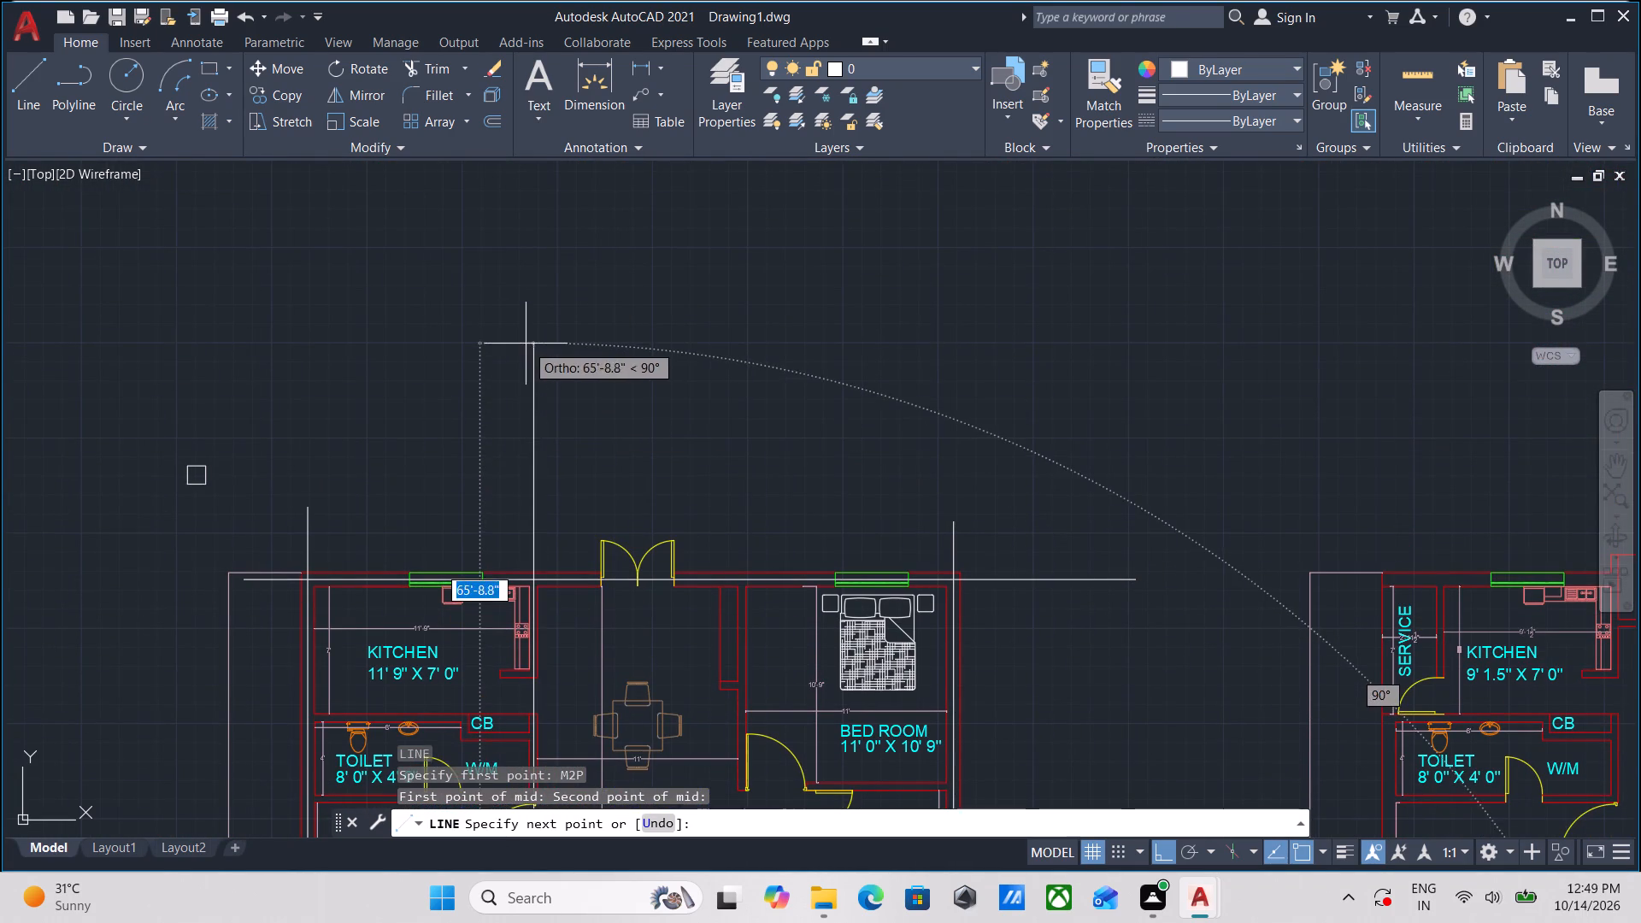
{"action": "left_click", "coordinate": [526, 344]}
{"action": "key", "text": "Escape"}
Draw a vertical centre line about 60'-3" long southward from midway between the faces of the wall separating the living room and northeast bedroom.
{"action": "middle_click_drag", "start_coordinate": [675, 609], "coordinate": [668, 584]}
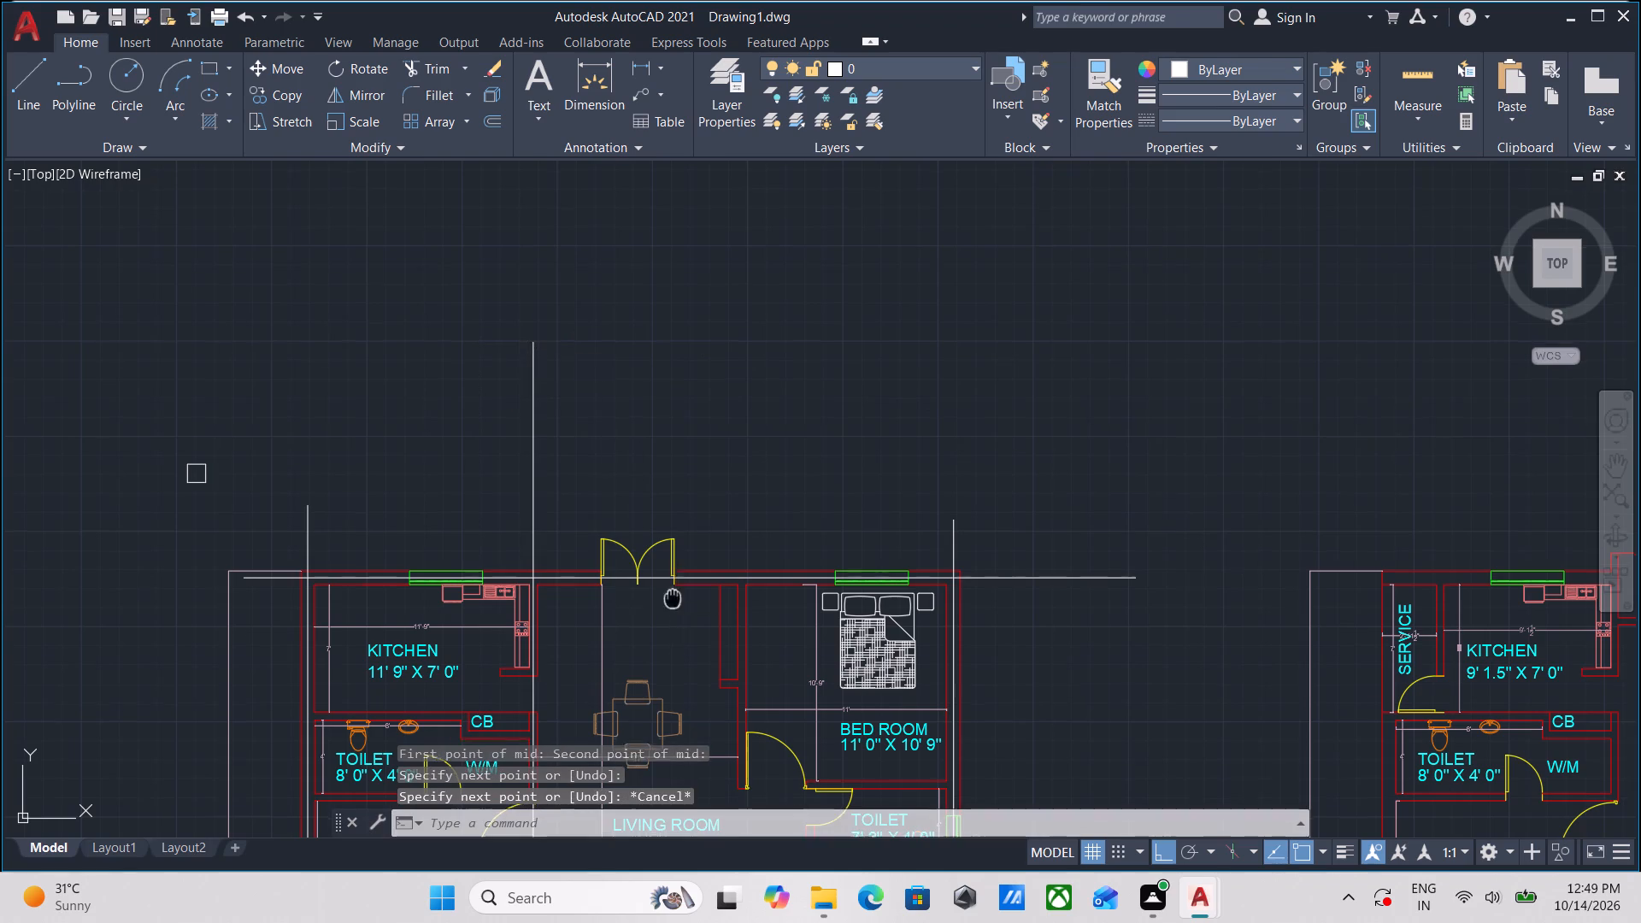
{"action": "middle_click_drag", "start_coordinate": [668, 584], "coordinate": [635, 363]}
{"action": "middle_click_drag", "start_coordinate": [634, 438], "coordinate": [640, 380]}
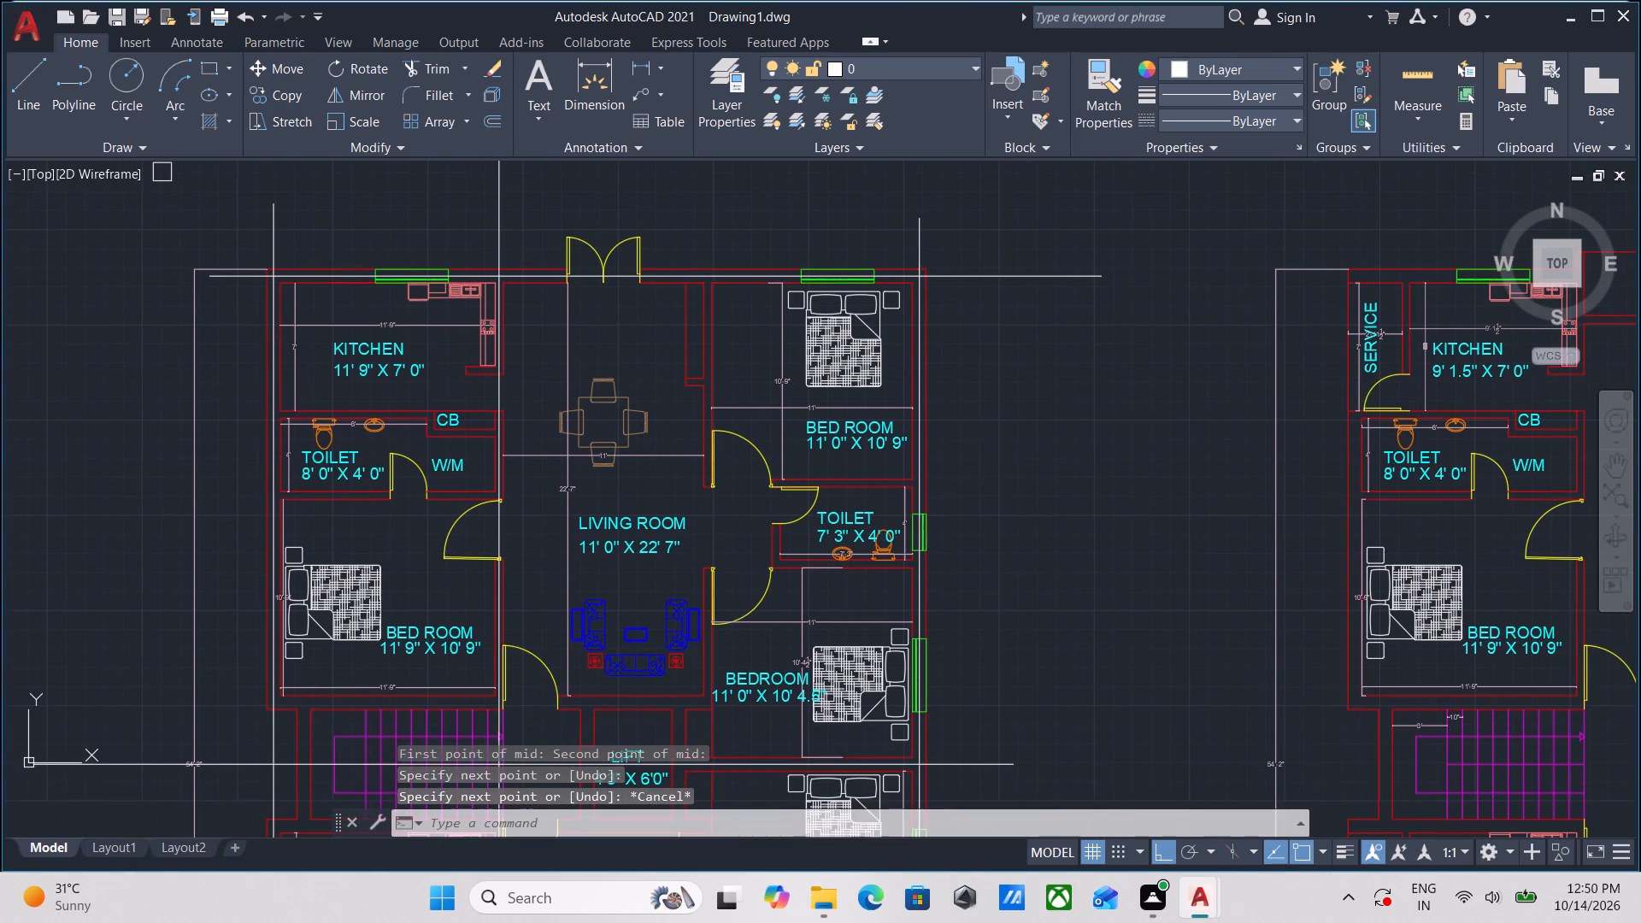
{"action": "scroll", "coordinate": [641, 377], "scroll_direction": "up", "scroll_amount": 2}
{"action": "scroll", "coordinate": [641, 377], "scroll_direction": "down", "scroll_amount": 2}
{"action": "middle_click_drag", "start_coordinate": [641, 377], "coordinate": [566, 459]}
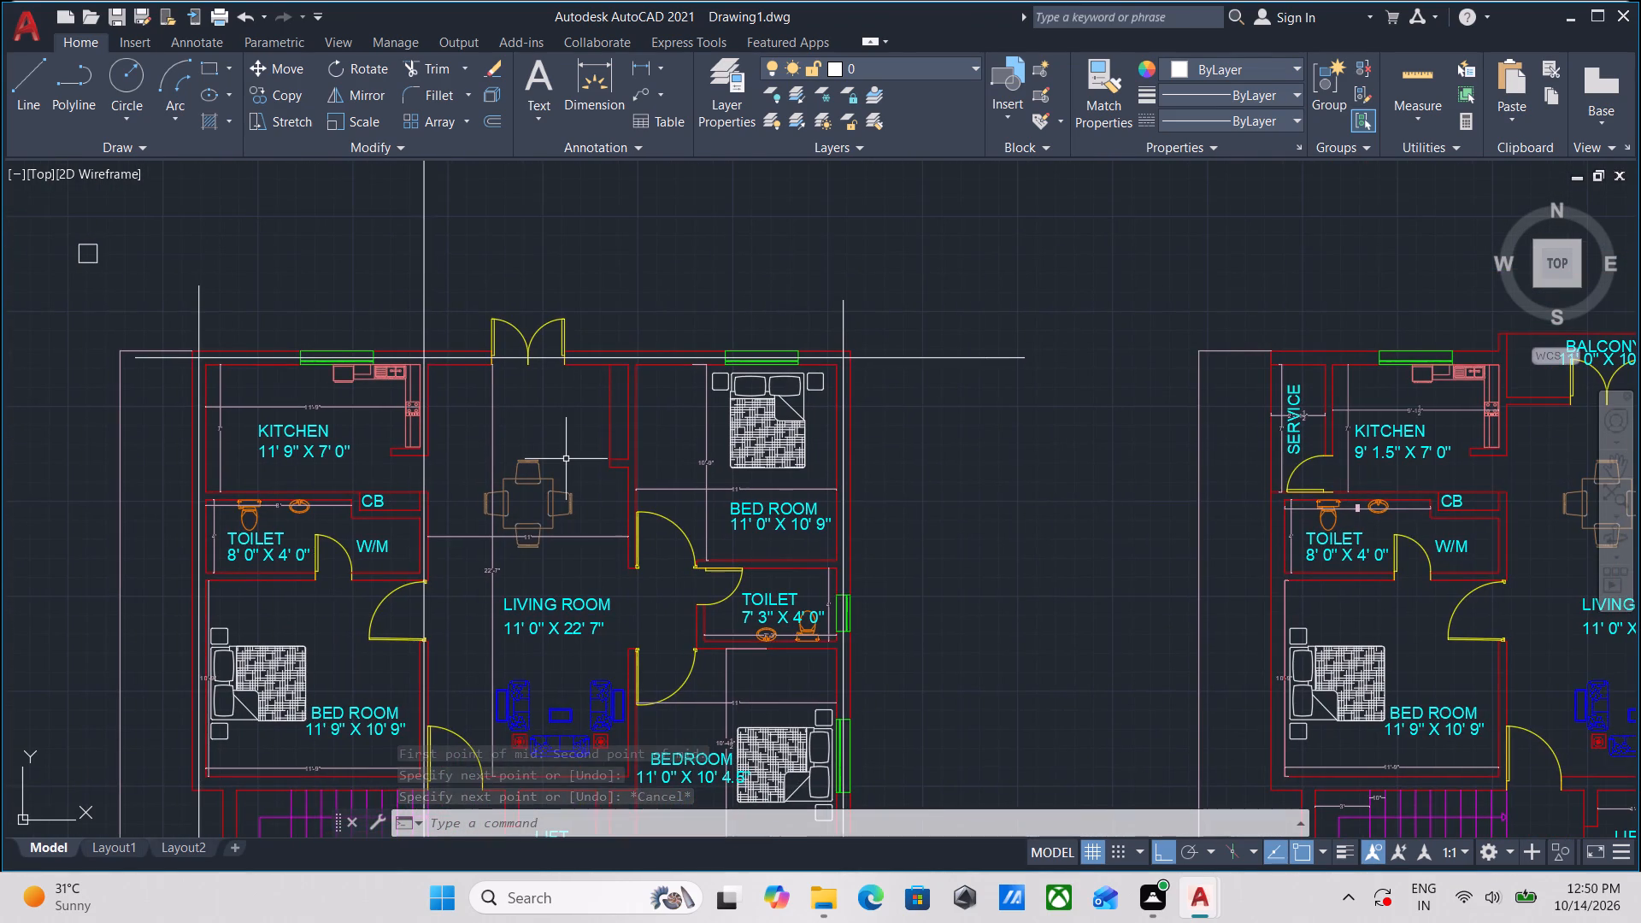
{"action": "key", "text": "l"}
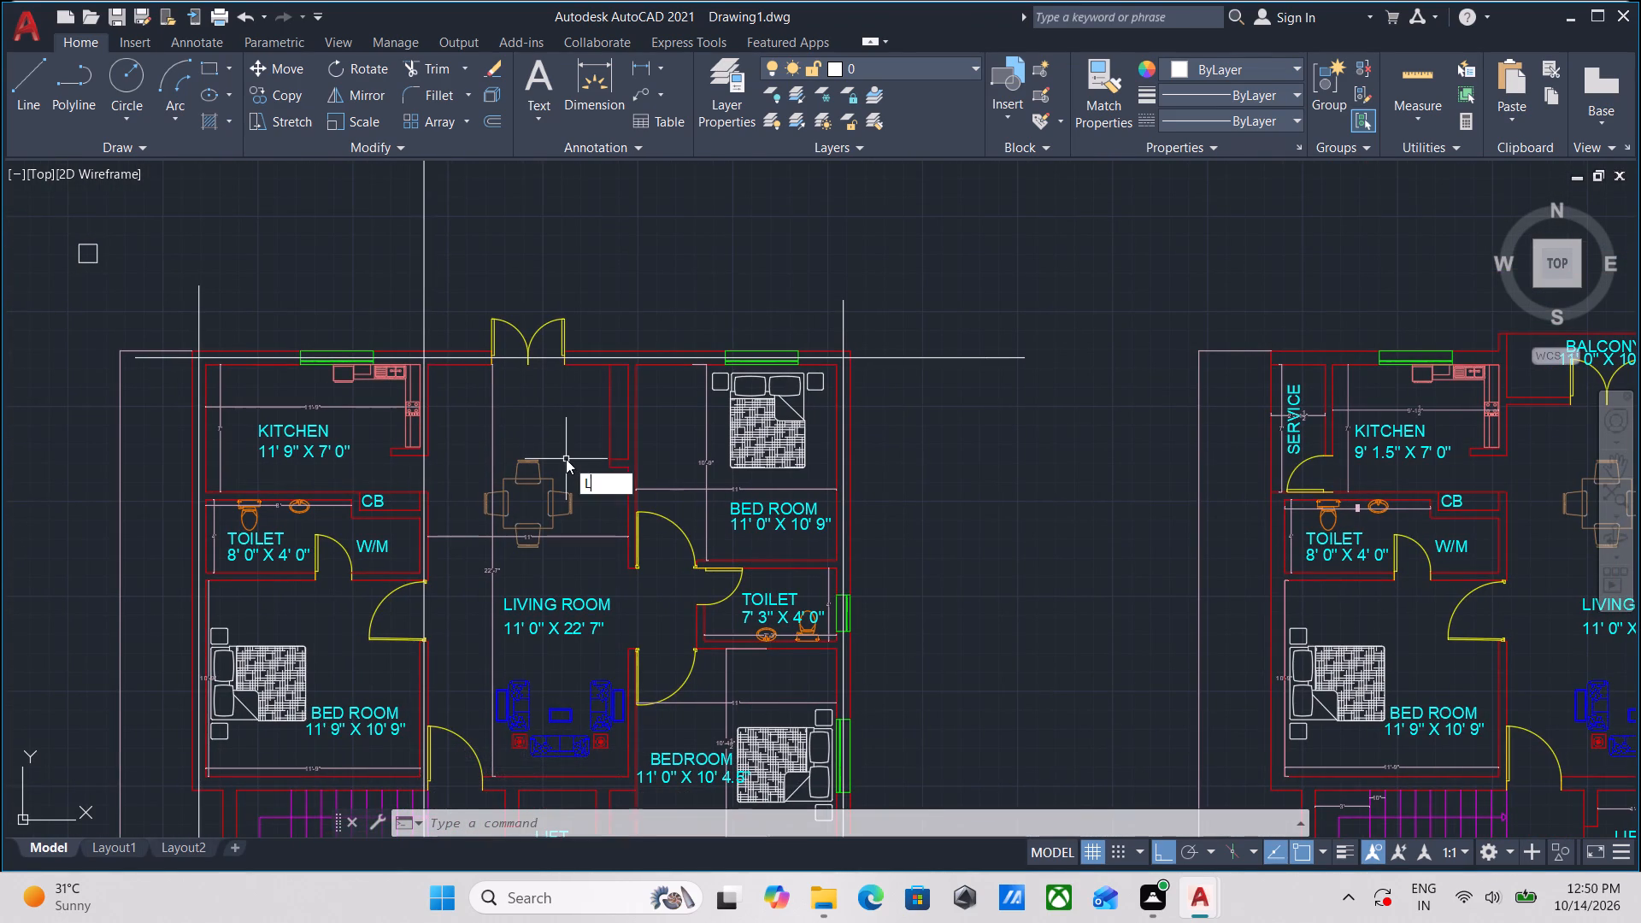
{"action": "key", "text": "Return"}
{"action": "type", "text": "M2"}
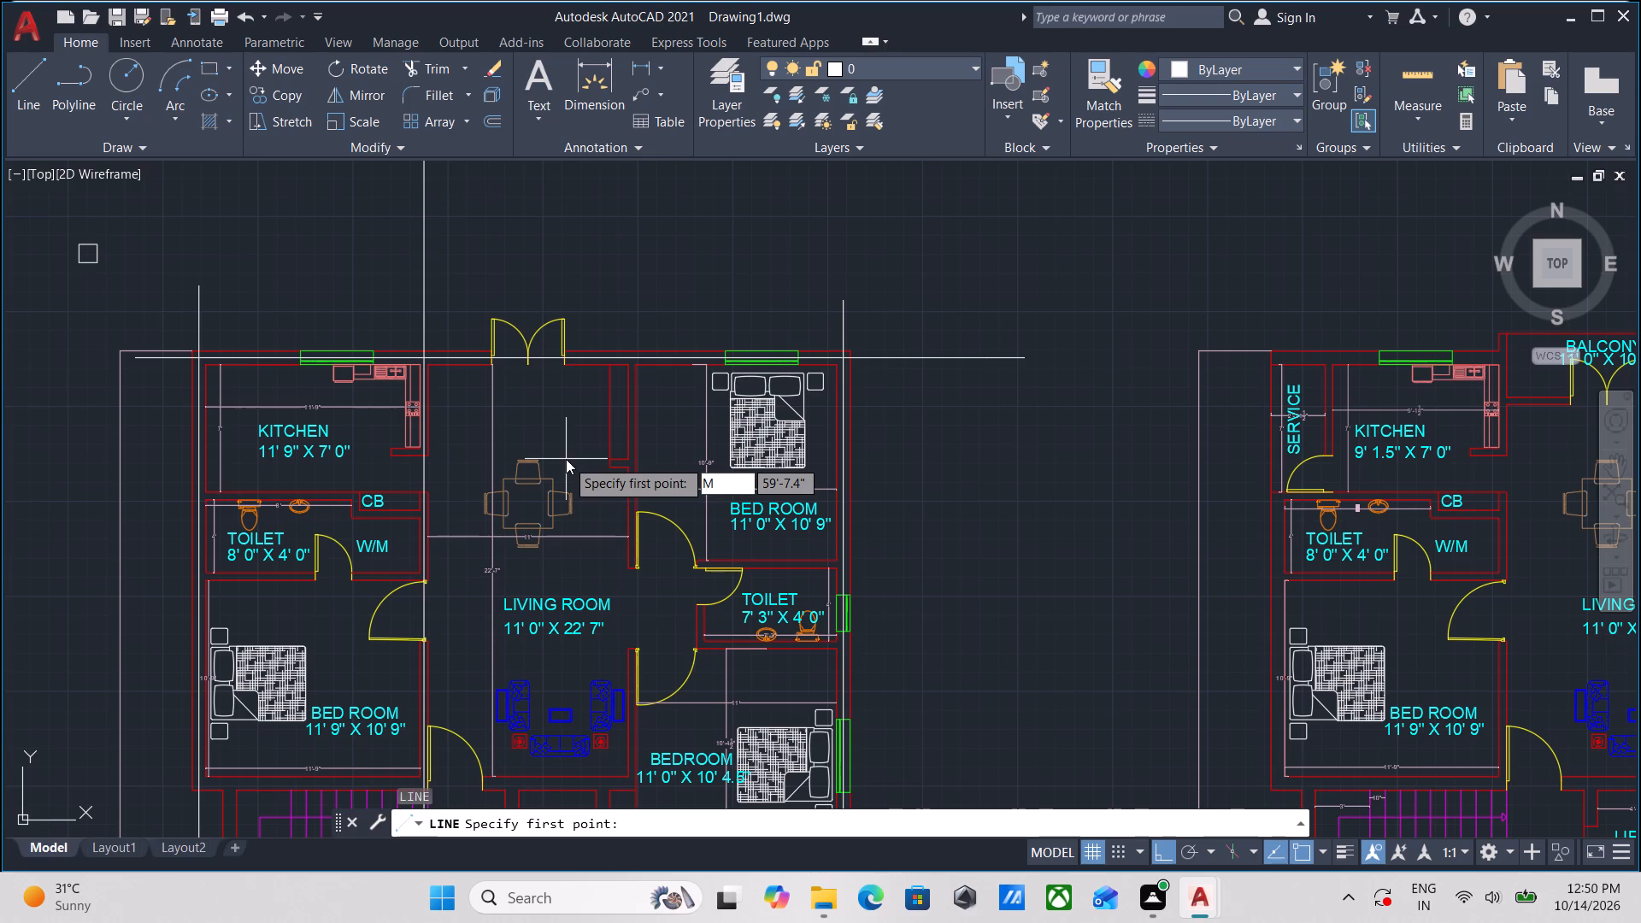
{"action": "key", "text": "p"}
{"action": "key", "text": "Return"}
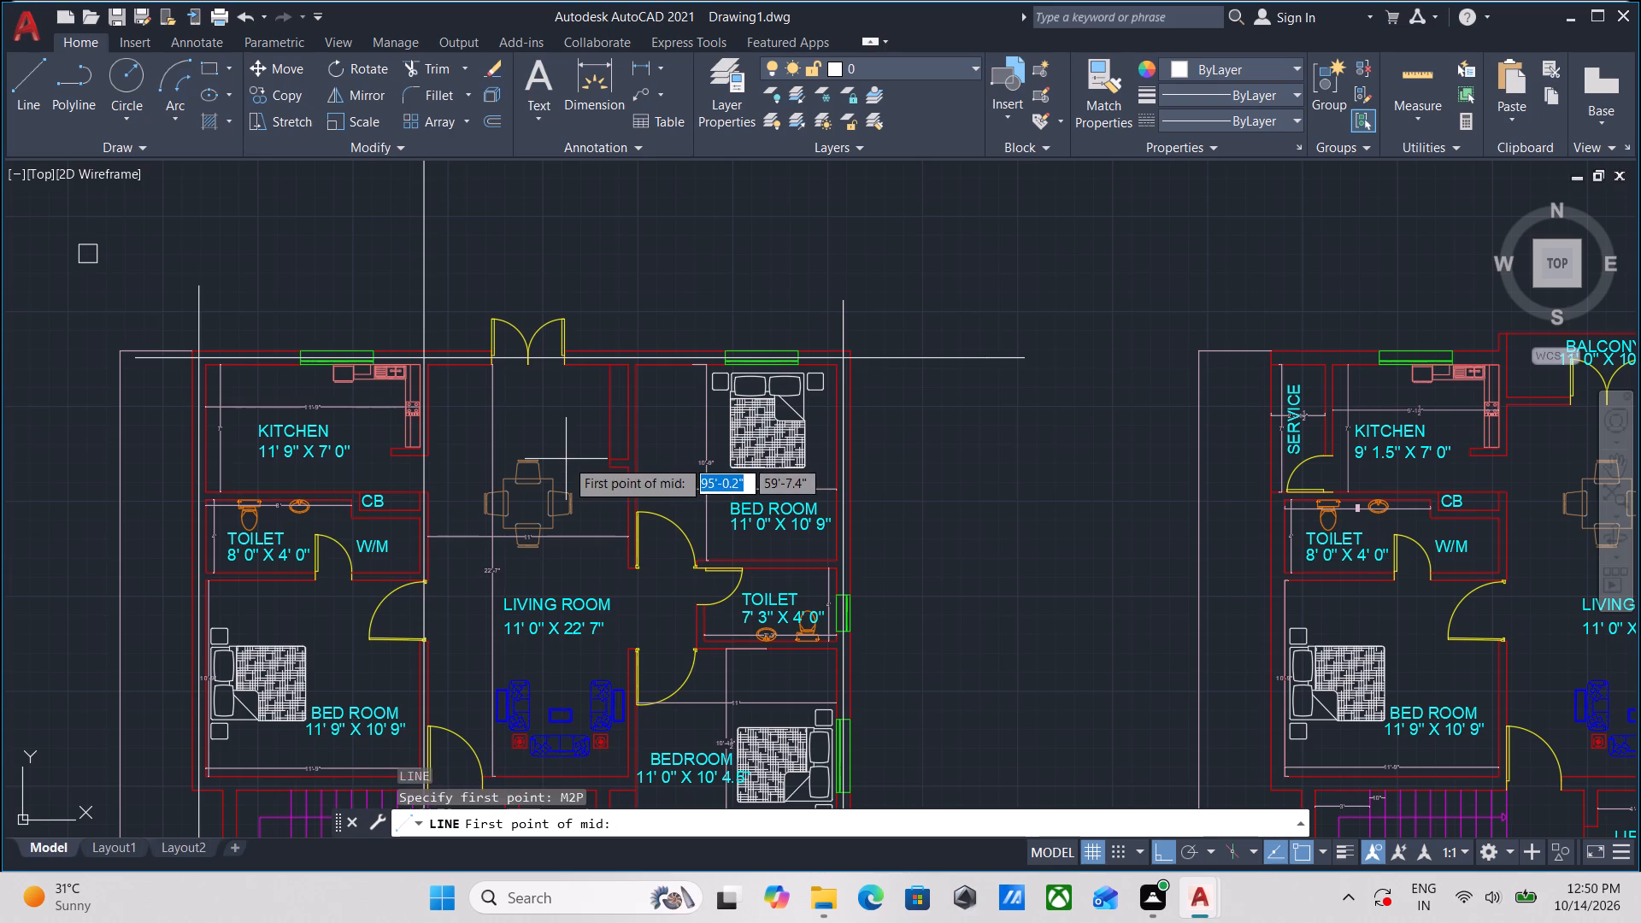
{"action": "scroll", "coordinate": [607, 385], "scroll_direction": "up", "scroll_amount": 3}
{"action": "scroll", "coordinate": [650, 330], "scroll_direction": "up", "scroll_amount": 2}
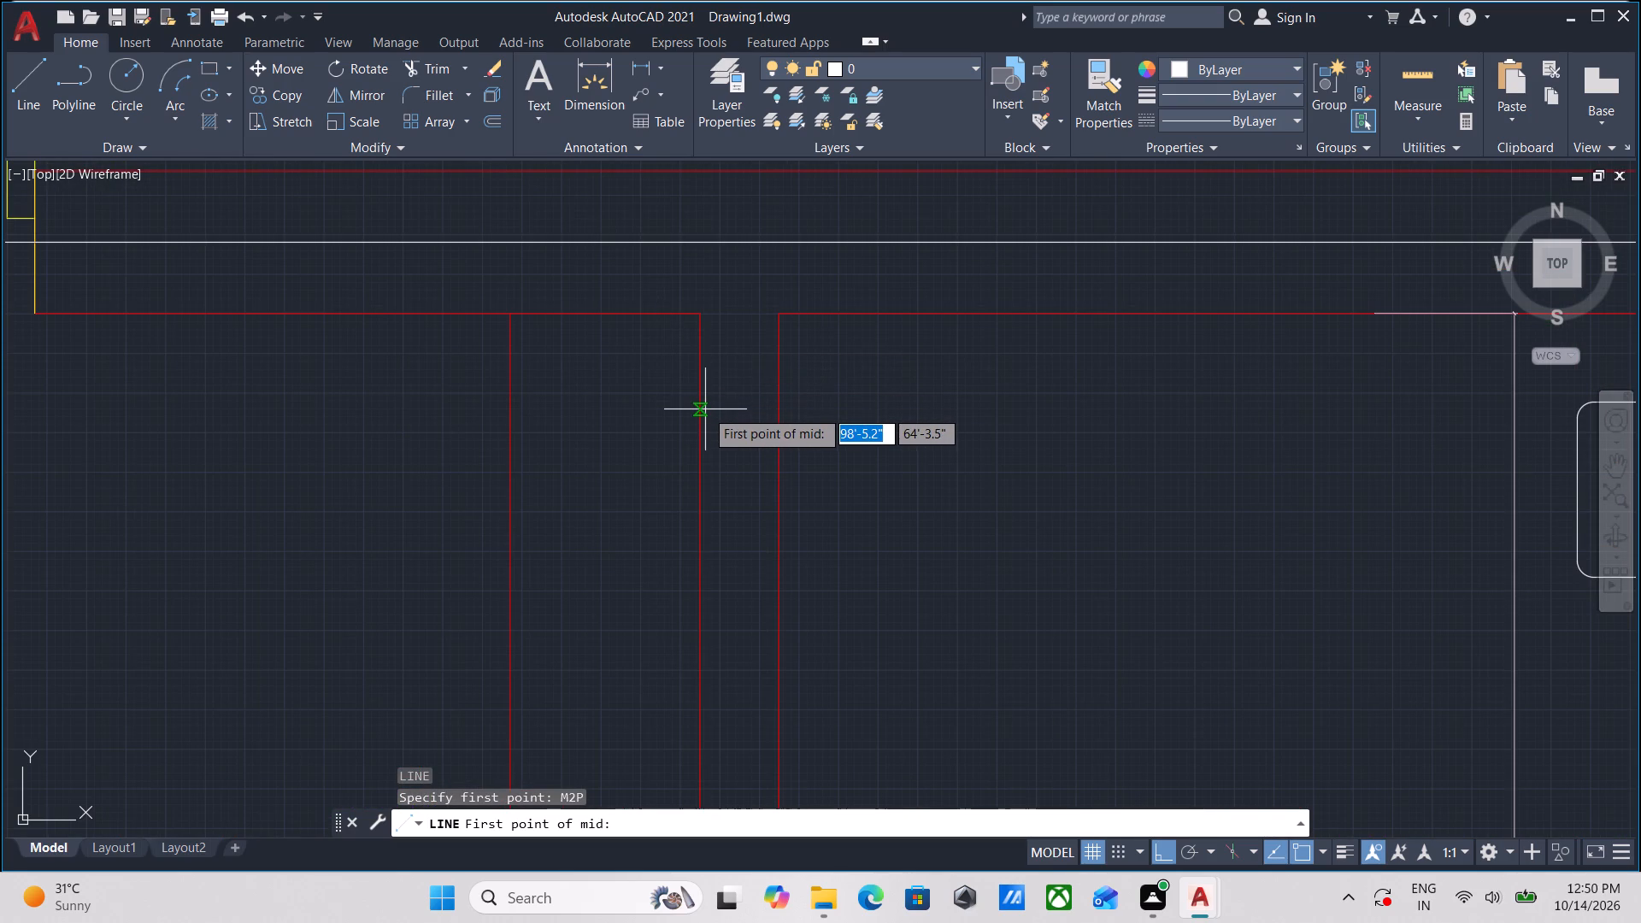
{"action": "scroll", "coordinate": [701, 417], "scroll_direction": "up", "scroll_amount": 2}
{"action": "left_click", "coordinate": [701, 417]}
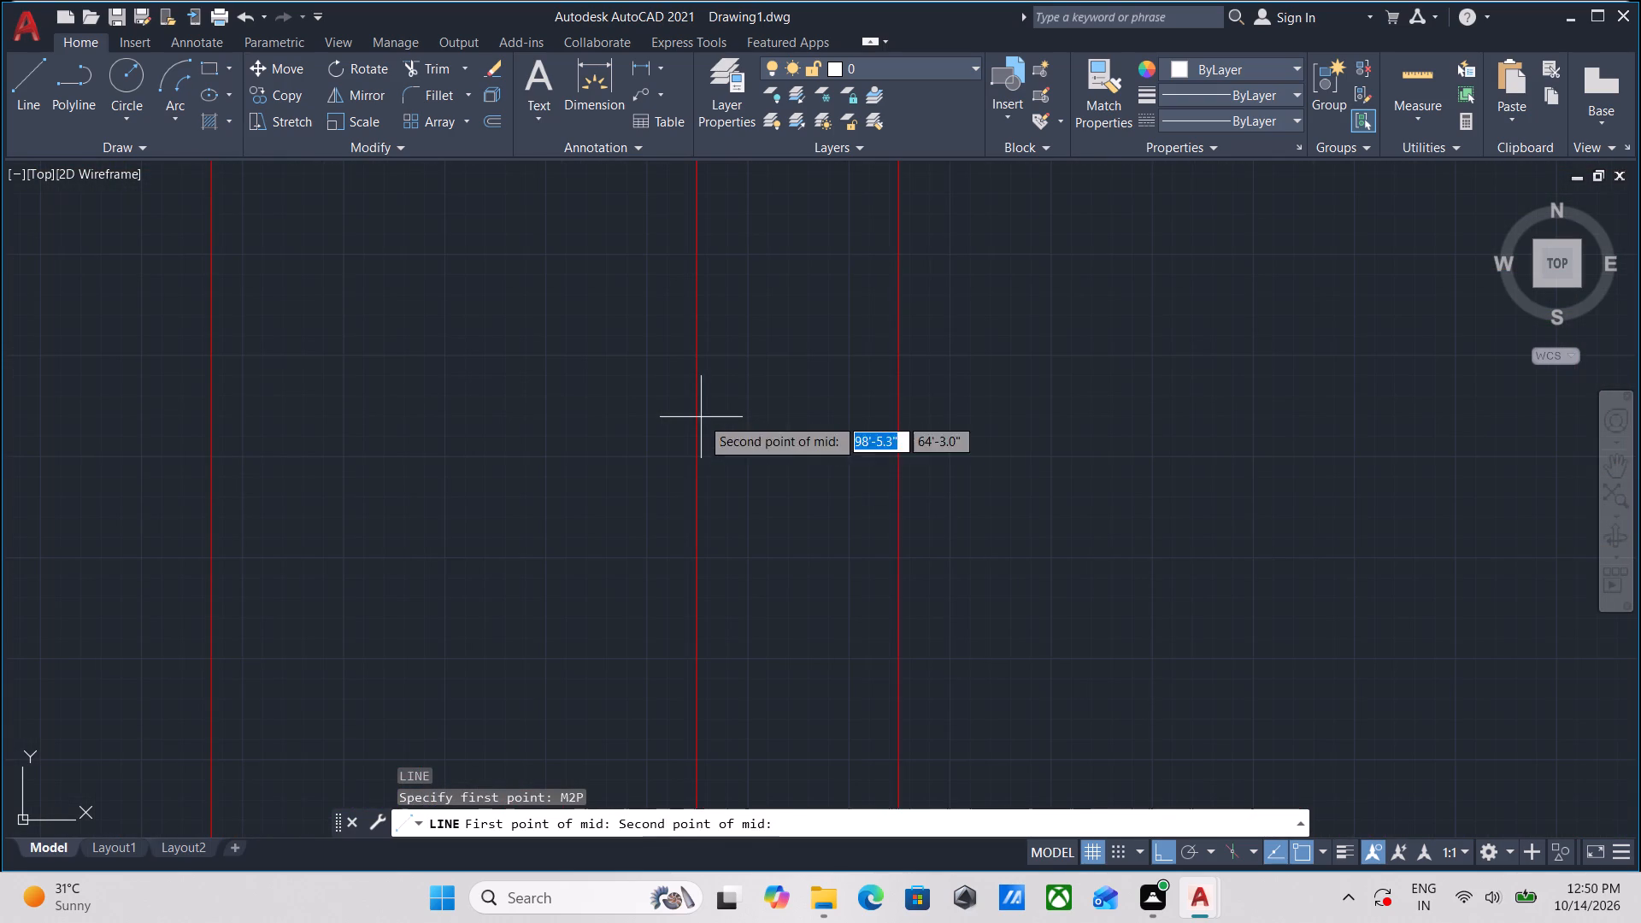
{"action": "left_click", "coordinate": [899, 420]}
{"action": "scroll", "coordinate": [829, 580], "scroll_direction": "down", "scroll_amount": 3}
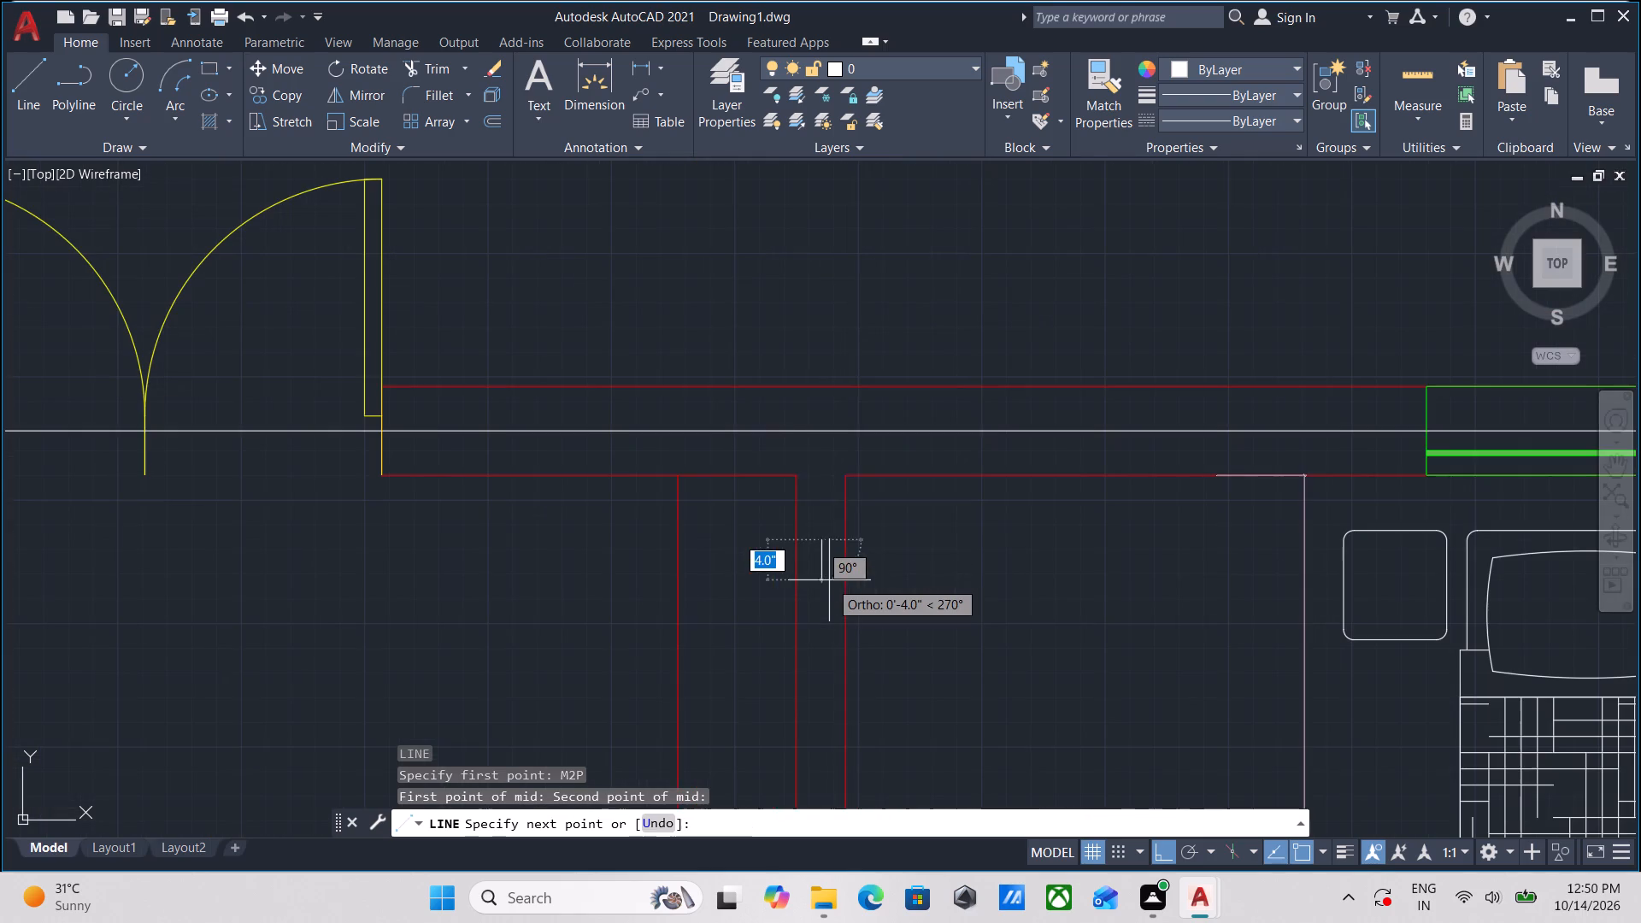
{"action": "scroll", "coordinate": [807, 661], "scroll_direction": "down", "scroll_amount": 1}
{"action": "middle_click_drag", "start_coordinate": [807, 661], "coordinate": [817, 323]}
{"action": "scroll", "coordinate": [821, 297], "scroll_direction": "up", "scroll_amount": 1}
{"action": "scroll", "coordinate": [855, 542], "scroll_direction": "down", "scroll_amount": 2}
{"action": "middle_click_drag", "start_coordinate": [847, 579], "coordinate": [830, 184]}
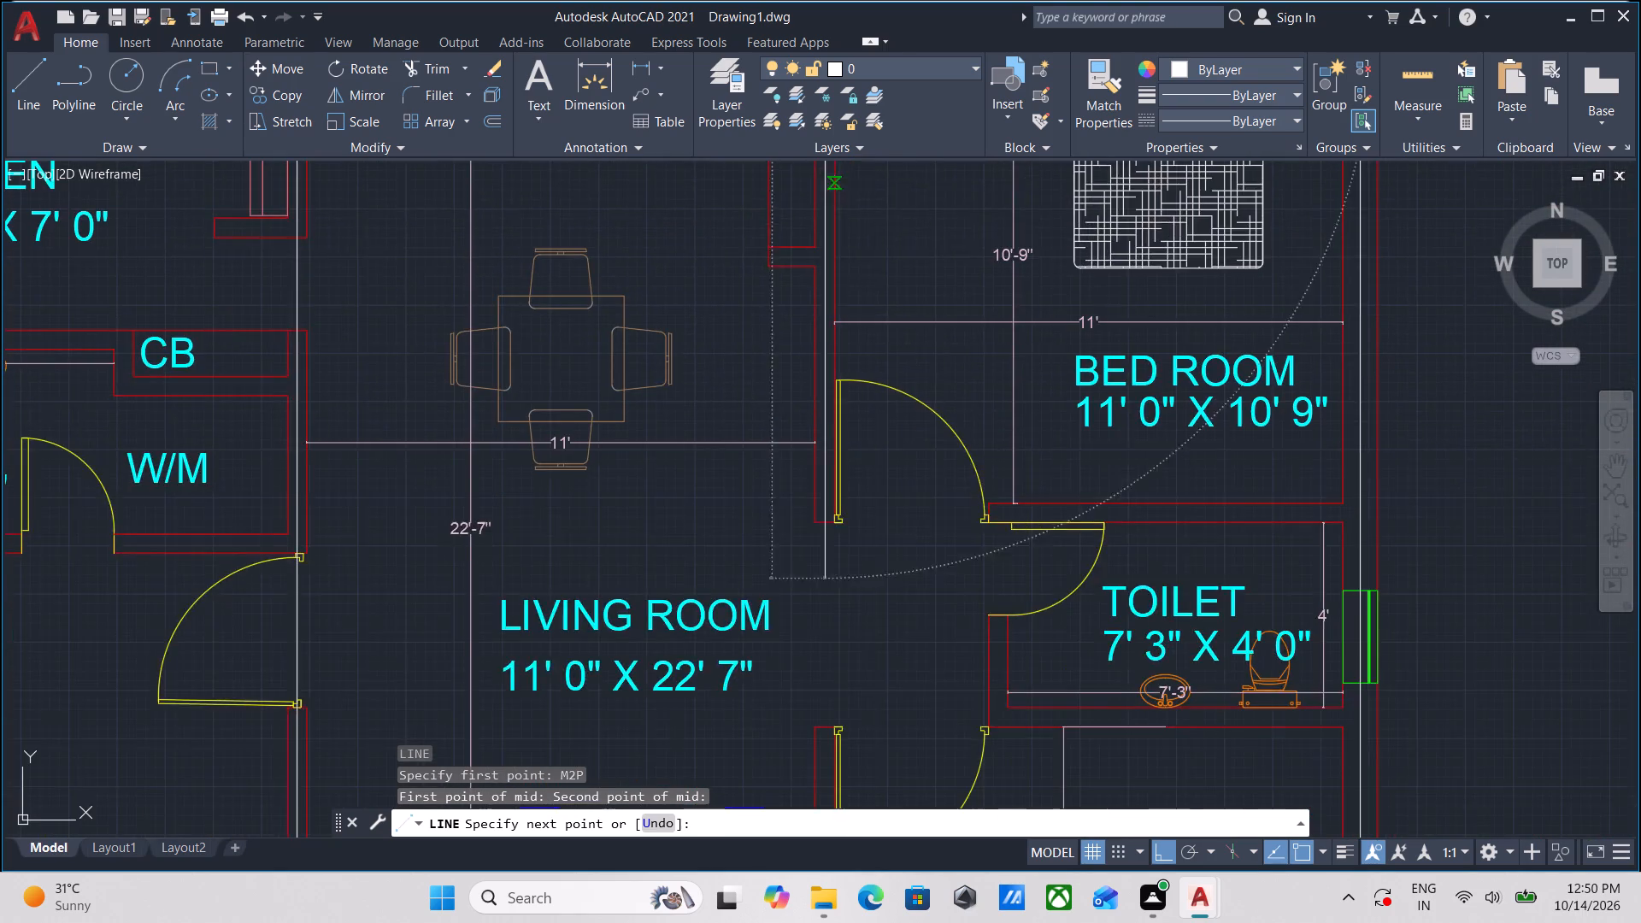
{"action": "scroll", "coordinate": [849, 573], "scroll_direction": "down", "scroll_amount": 2}
{"action": "middle_click_drag", "start_coordinate": [846, 608], "coordinate": [821, 247]}
{"action": "middle_click_drag", "start_coordinate": [832, 611], "coordinate": [801, 291]}
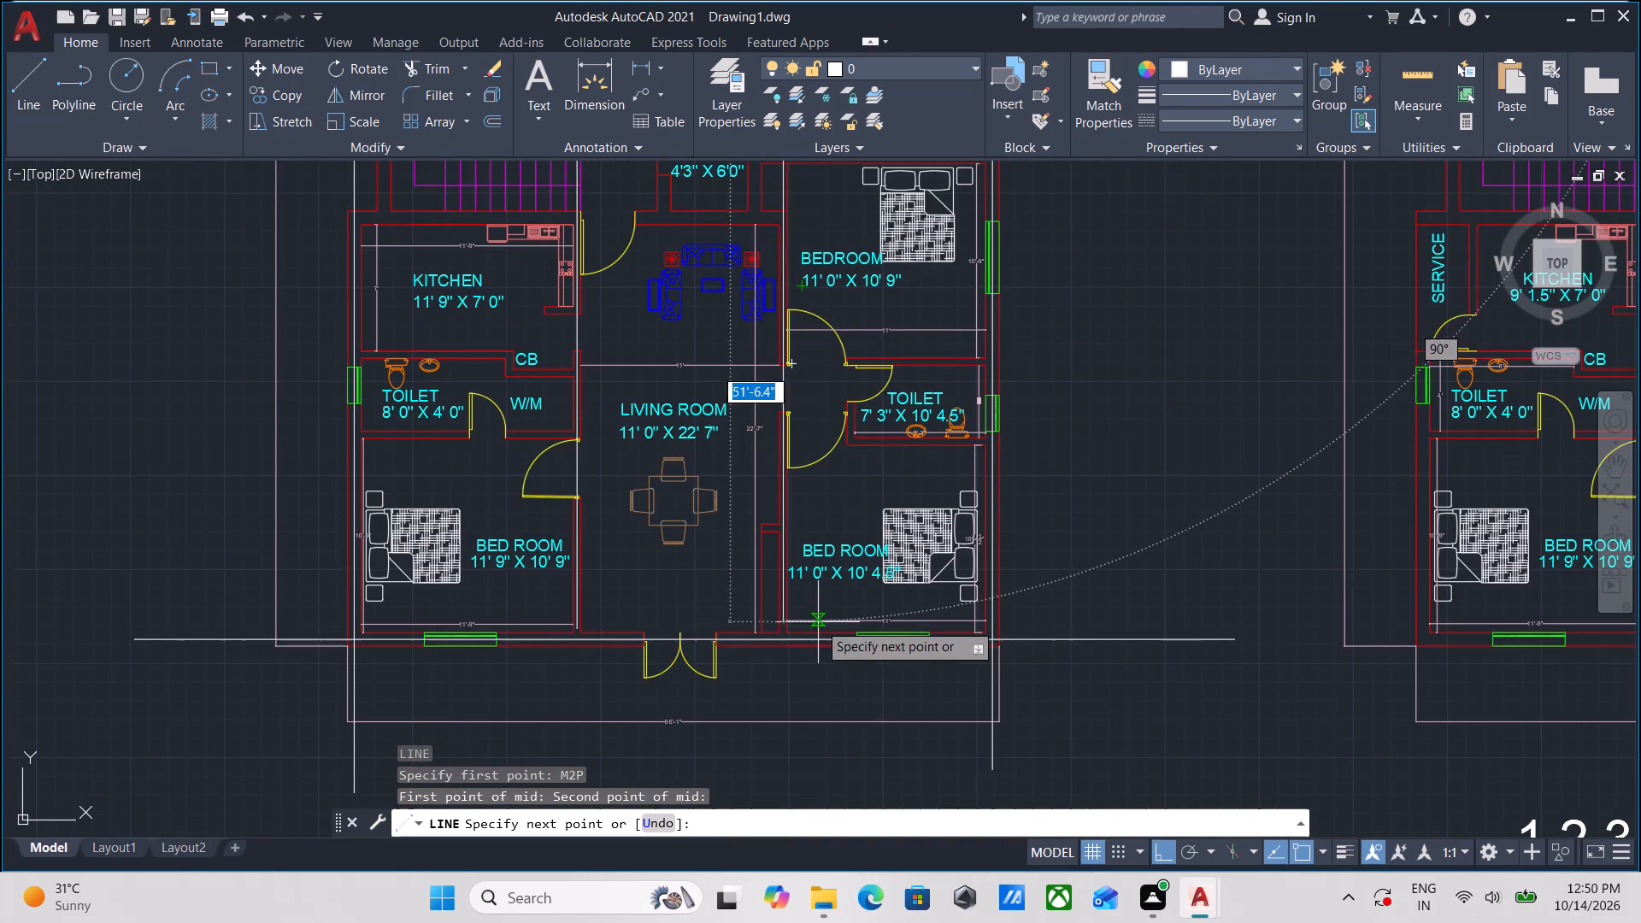
{"action": "middle_click_drag", "start_coordinate": [817, 610], "coordinate": [806, 422]}
{"action": "middle_click_drag", "start_coordinate": [791, 577], "coordinate": [795, 483]}
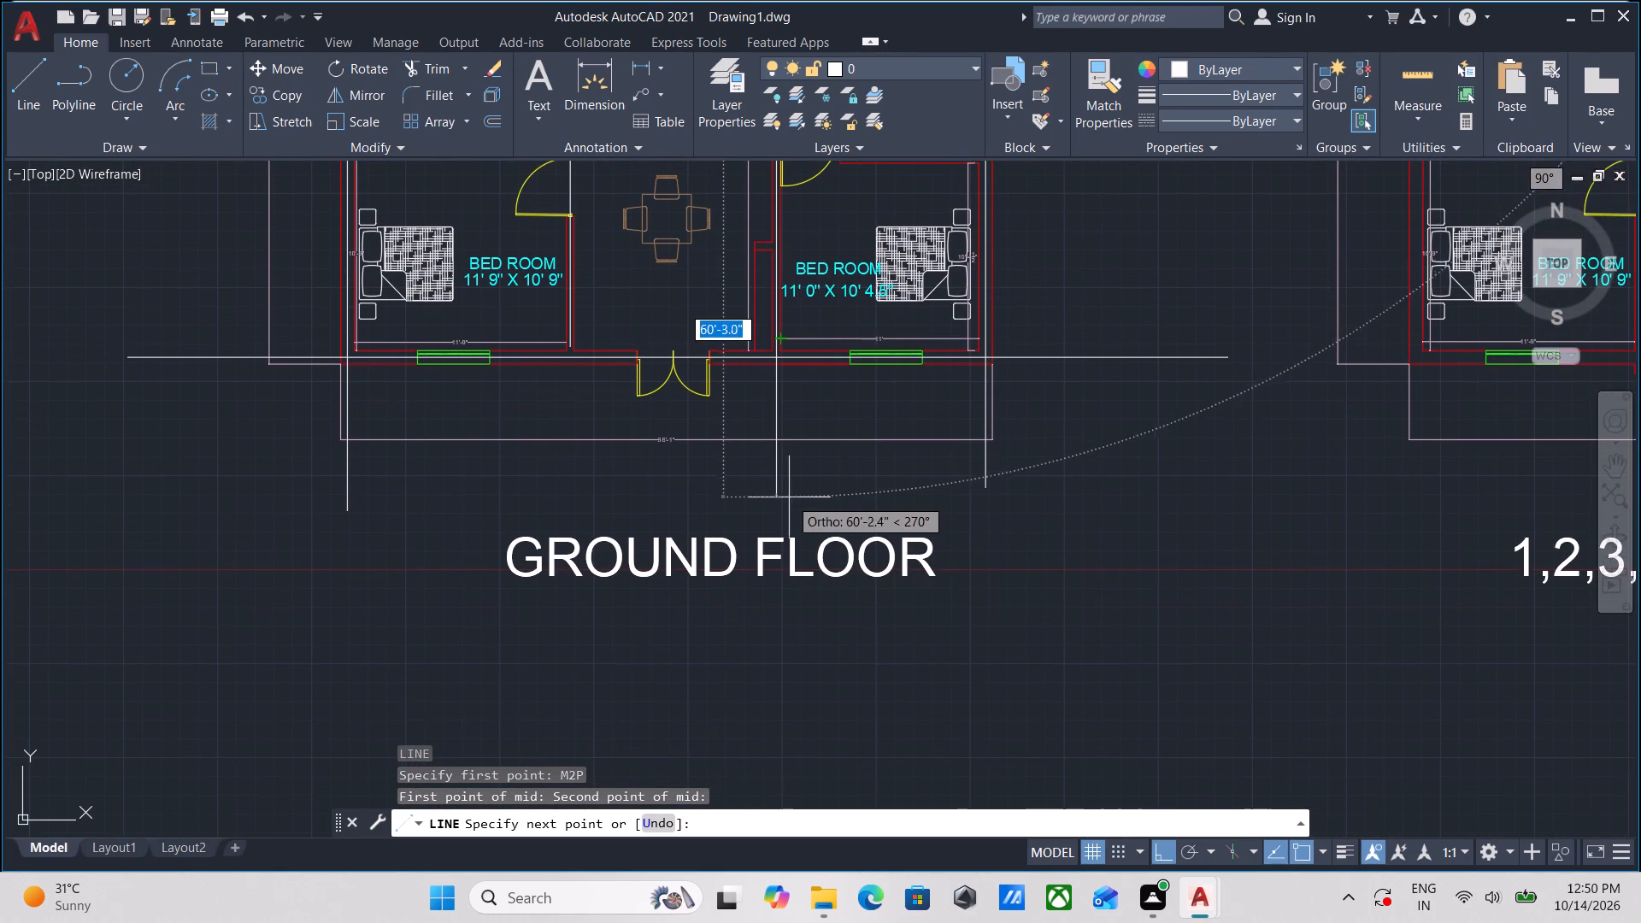
{"action": "left_click", "coordinate": [787, 499]}
{"action": "scroll", "coordinate": [797, 476], "scroll_direction": "down", "scroll_amount": 2}
{"action": "middle_click_drag", "start_coordinate": [797, 476], "coordinate": [793, 508]}
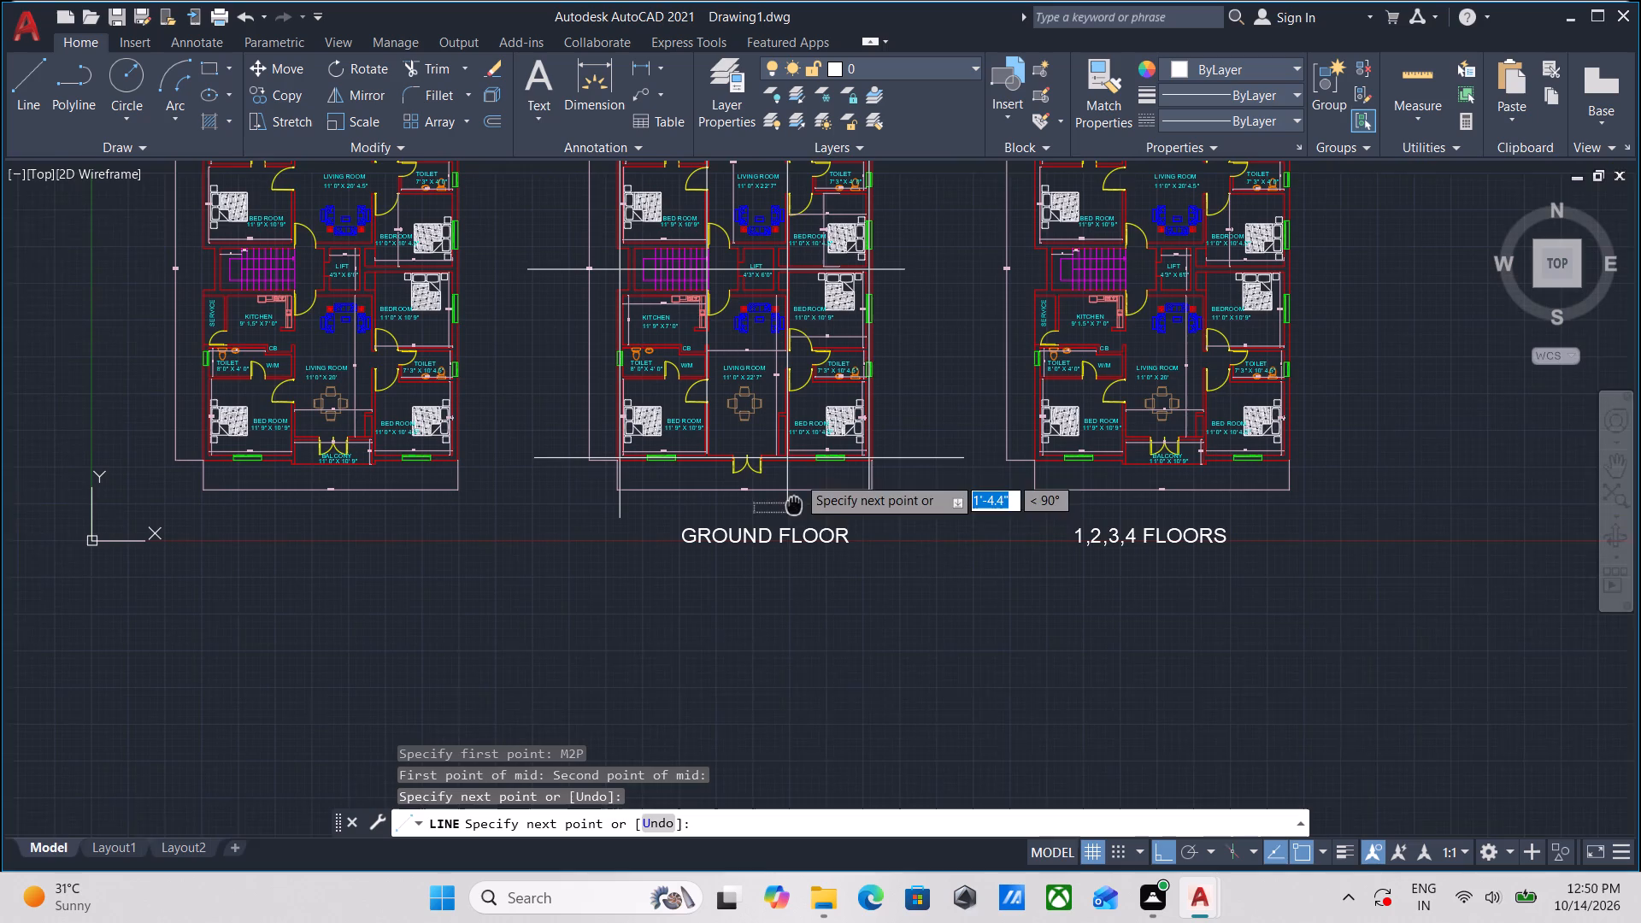
{"action": "middle_click_drag", "start_coordinate": [793, 508], "coordinate": [792, 518]}
{"action": "key", "text": "Escape"}
Stretch the north end of the living room–east bedroom wall's vertical centre line past the north wall, making it about 74'-11" long.
{"action": "scroll", "coordinate": [797, 286], "scroll_direction": "up", "scroll_amount": 2}
{"action": "middle_click_drag", "start_coordinate": [759, 266], "coordinate": [725, 496]}
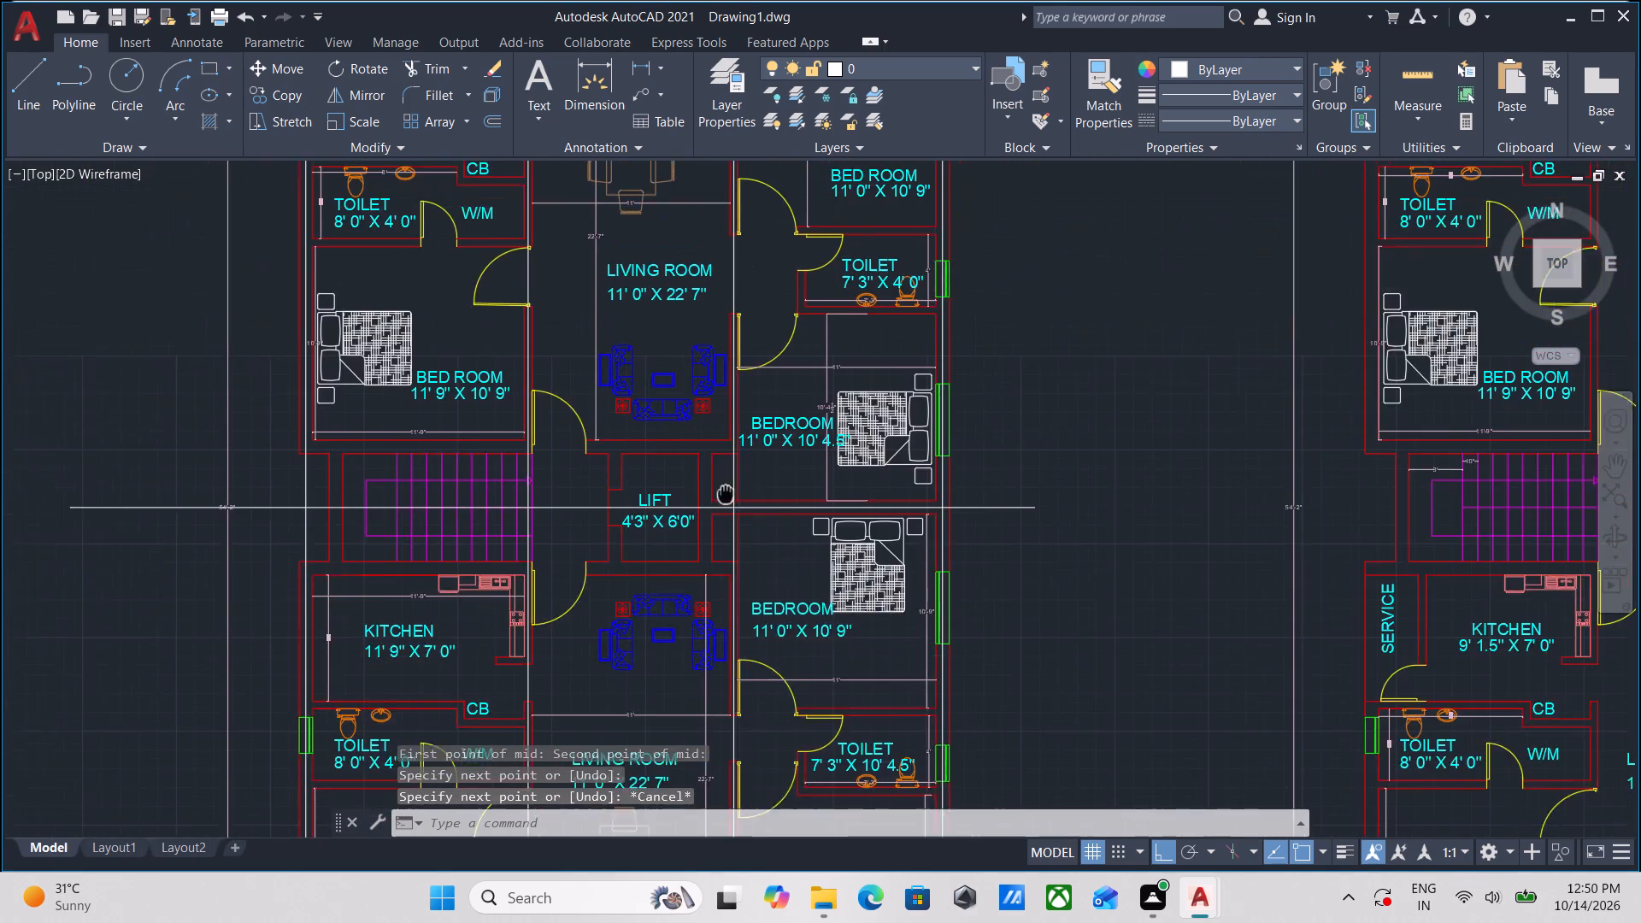
{"action": "middle_click_drag", "start_coordinate": [725, 496], "coordinate": [726, 494]}
{"action": "scroll", "coordinate": [726, 350], "scroll_direction": "up", "scroll_amount": 2}
{"action": "middle_click_drag", "start_coordinate": [726, 341], "coordinate": [723, 504]}
{"action": "scroll", "coordinate": [702, 300], "scroll_direction": "up", "scroll_amount": 2}
{"action": "scroll", "coordinate": [726, 278], "scroll_direction": "down", "scroll_amount": 2}
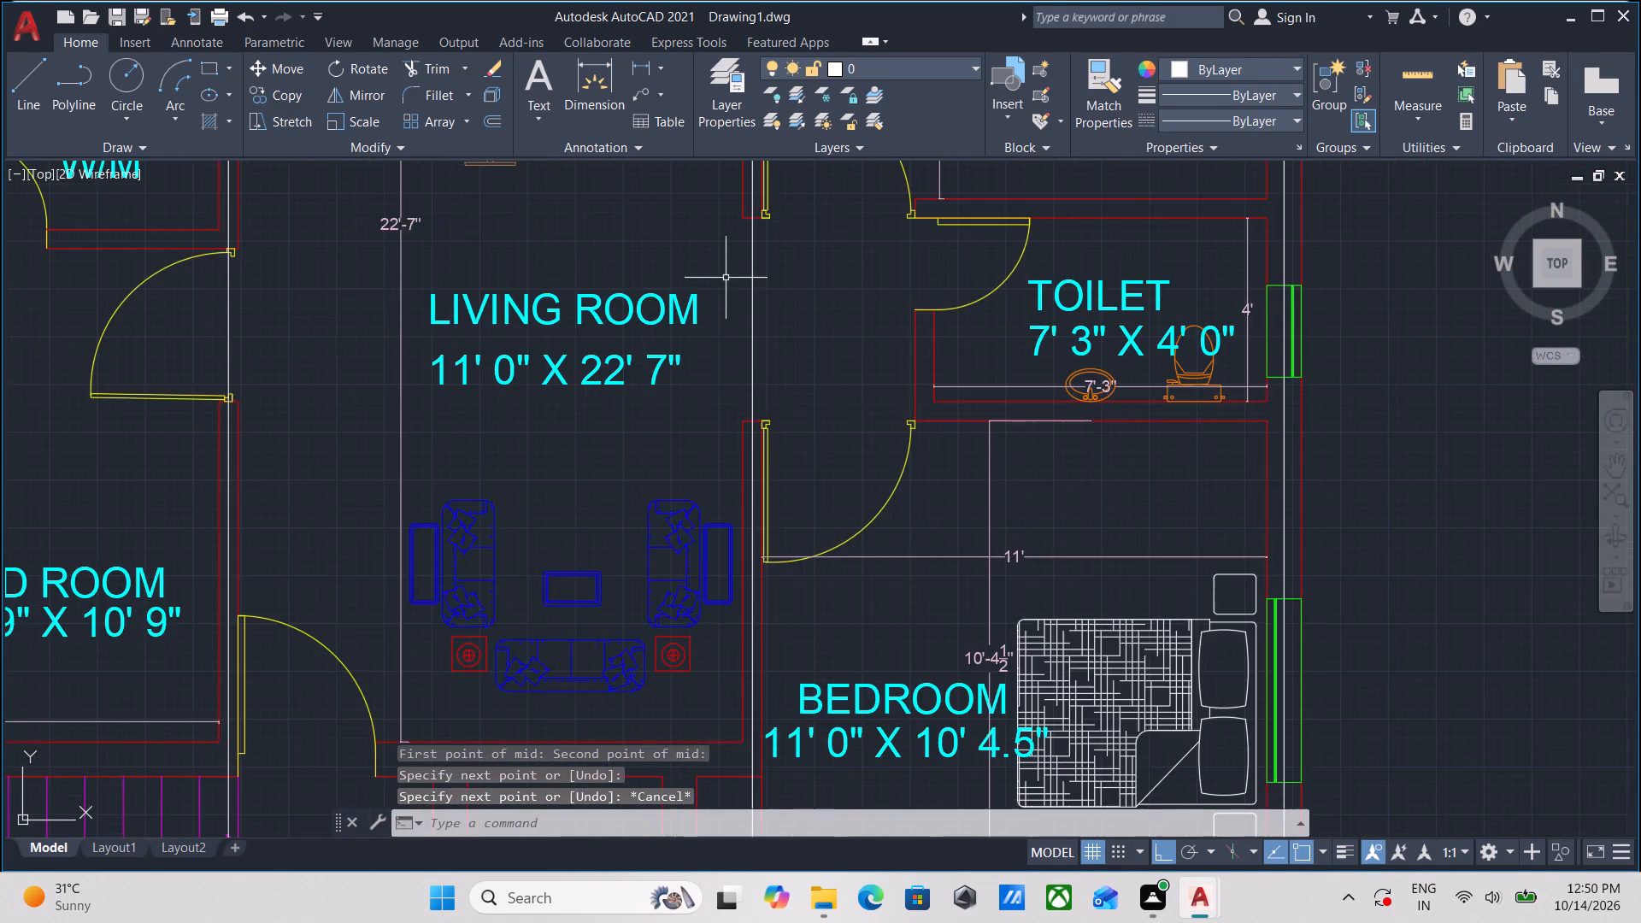
{"action": "middle_click_drag", "start_coordinate": [727, 276], "coordinate": [691, 485]}
{"action": "scroll", "coordinate": [699, 295], "scroll_direction": "up", "scroll_amount": 1}
{"action": "scroll", "coordinate": [711, 278], "scroll_direction": "down", "scroll_amount": 1}
{"action": "middle_click_drag", "start_coordinate": [711, 278], "coordinate": [691, 509]}
{"action": "scroll", "coordinate": [716, 259], "scroll_direction": "up", "scroll_amount": 1}
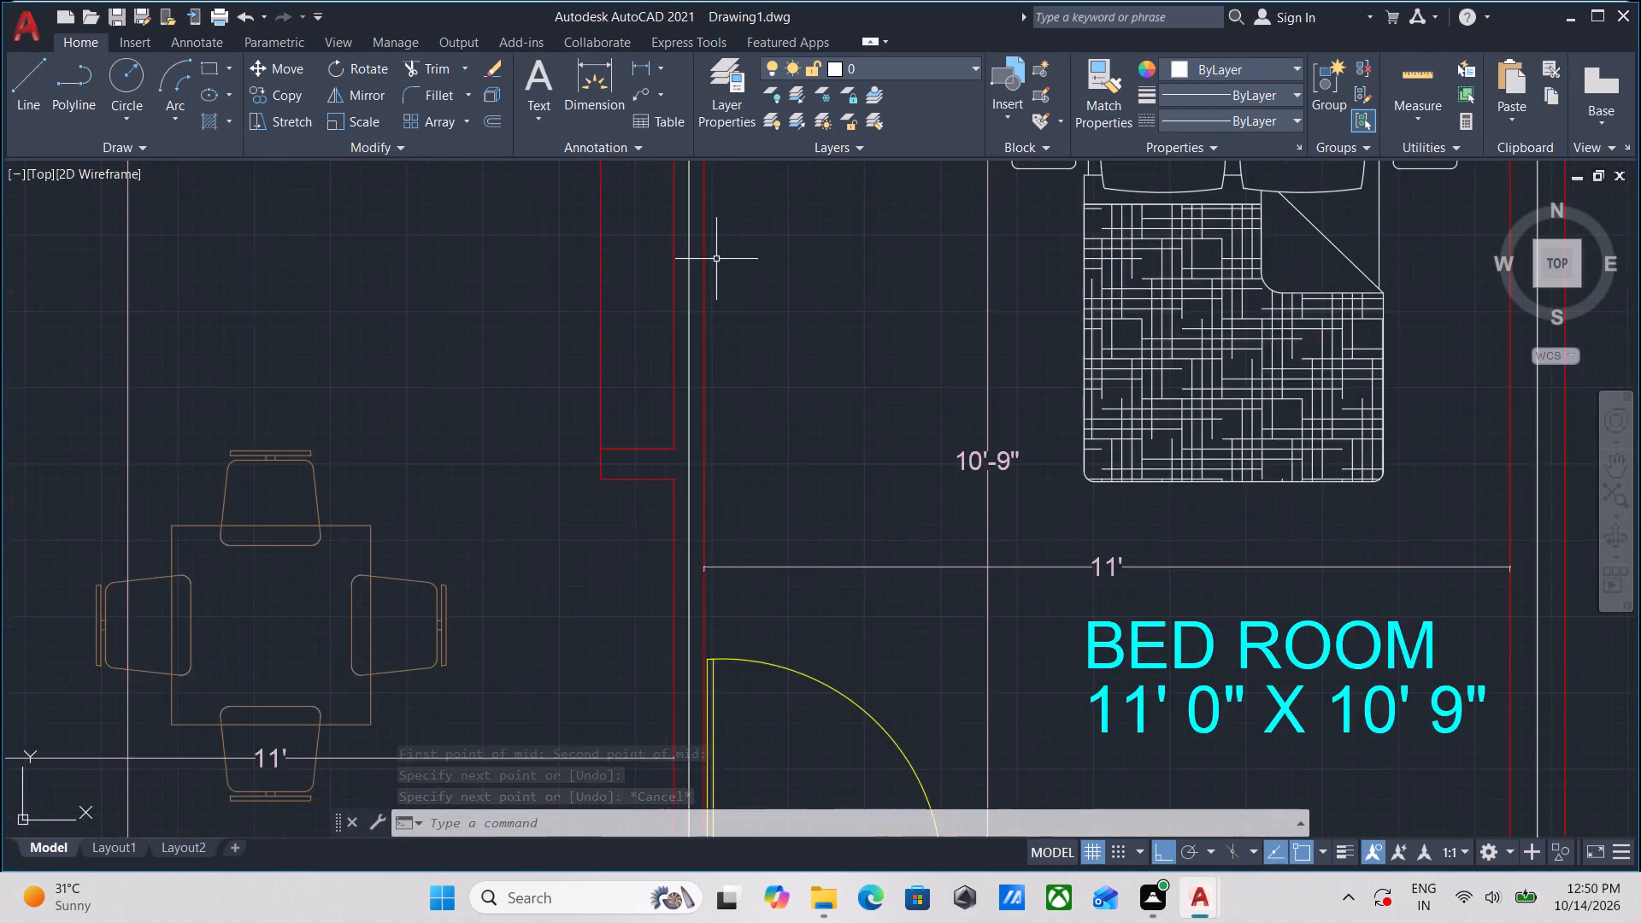
{"action": "middle_click_drag", "start_coordinate": [717, 268], "coordinate": [694, 520]}
{"action": "scroll", "coordinate": [659, 383], "scroll_direction": "up", "scroll_amount": 1}
{"action": "left_click", "coordinate": [684, 321]}
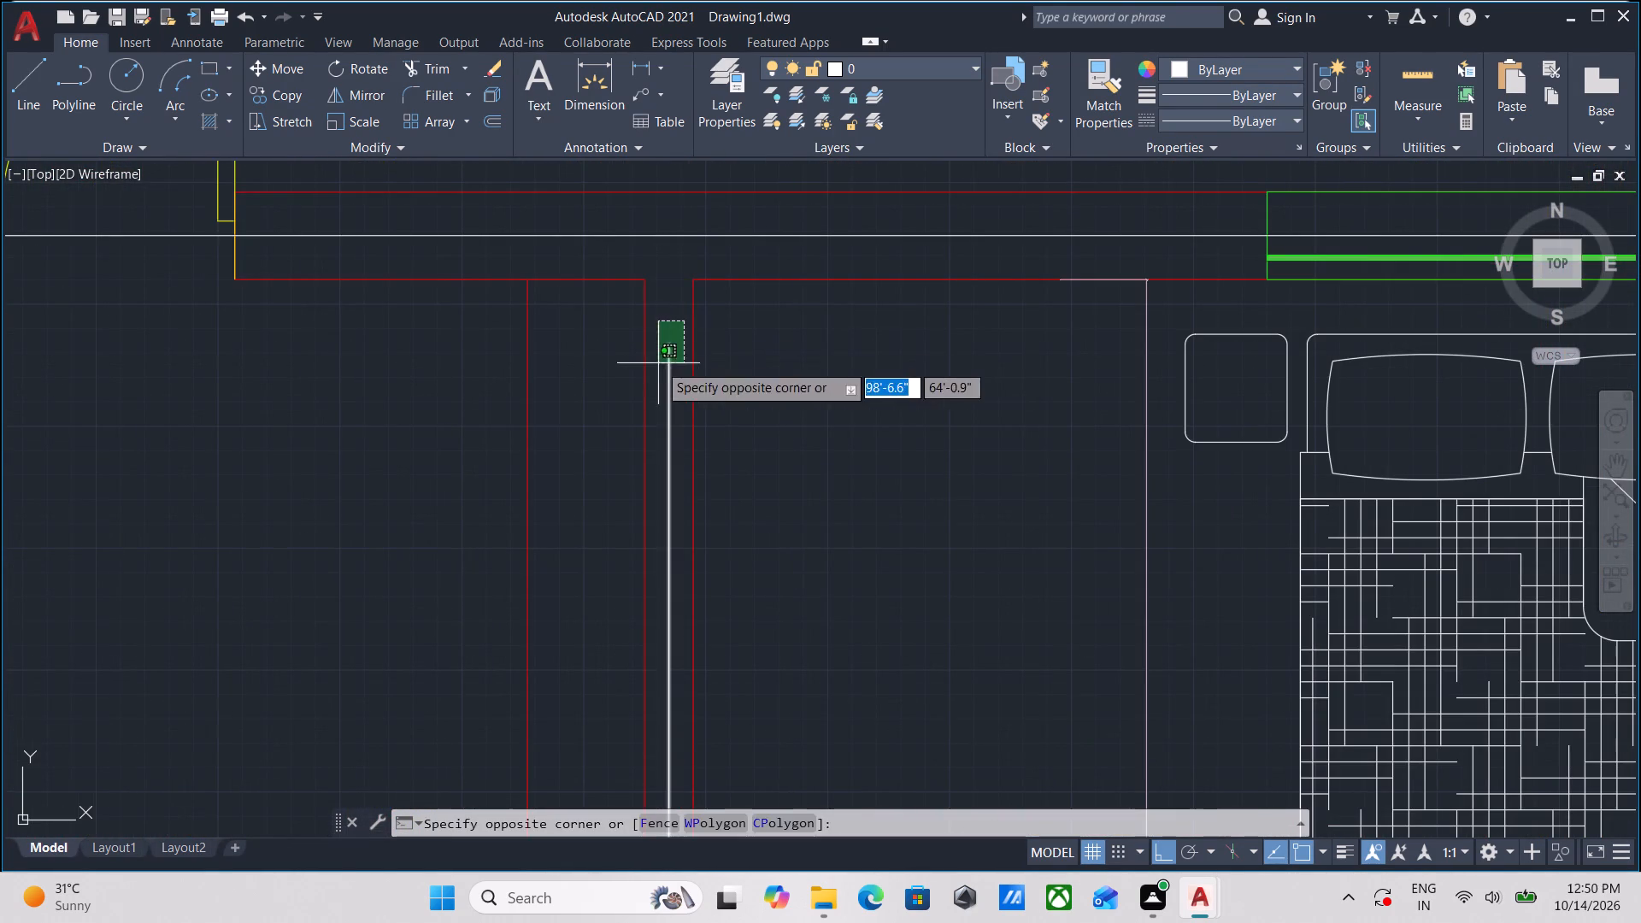
{"action": "left_click", "coordinate": [658, 363]}
{"action": "left_click", "coordinate": [673, 344]}
{"action": "scroll", "coordinate": [670, 292], "scroll_direction": "down", "scroll_amount": 1}
{"action": "middle_click_drag", "start_coordinate": [670, 292], "coordinate": [663, 554]}
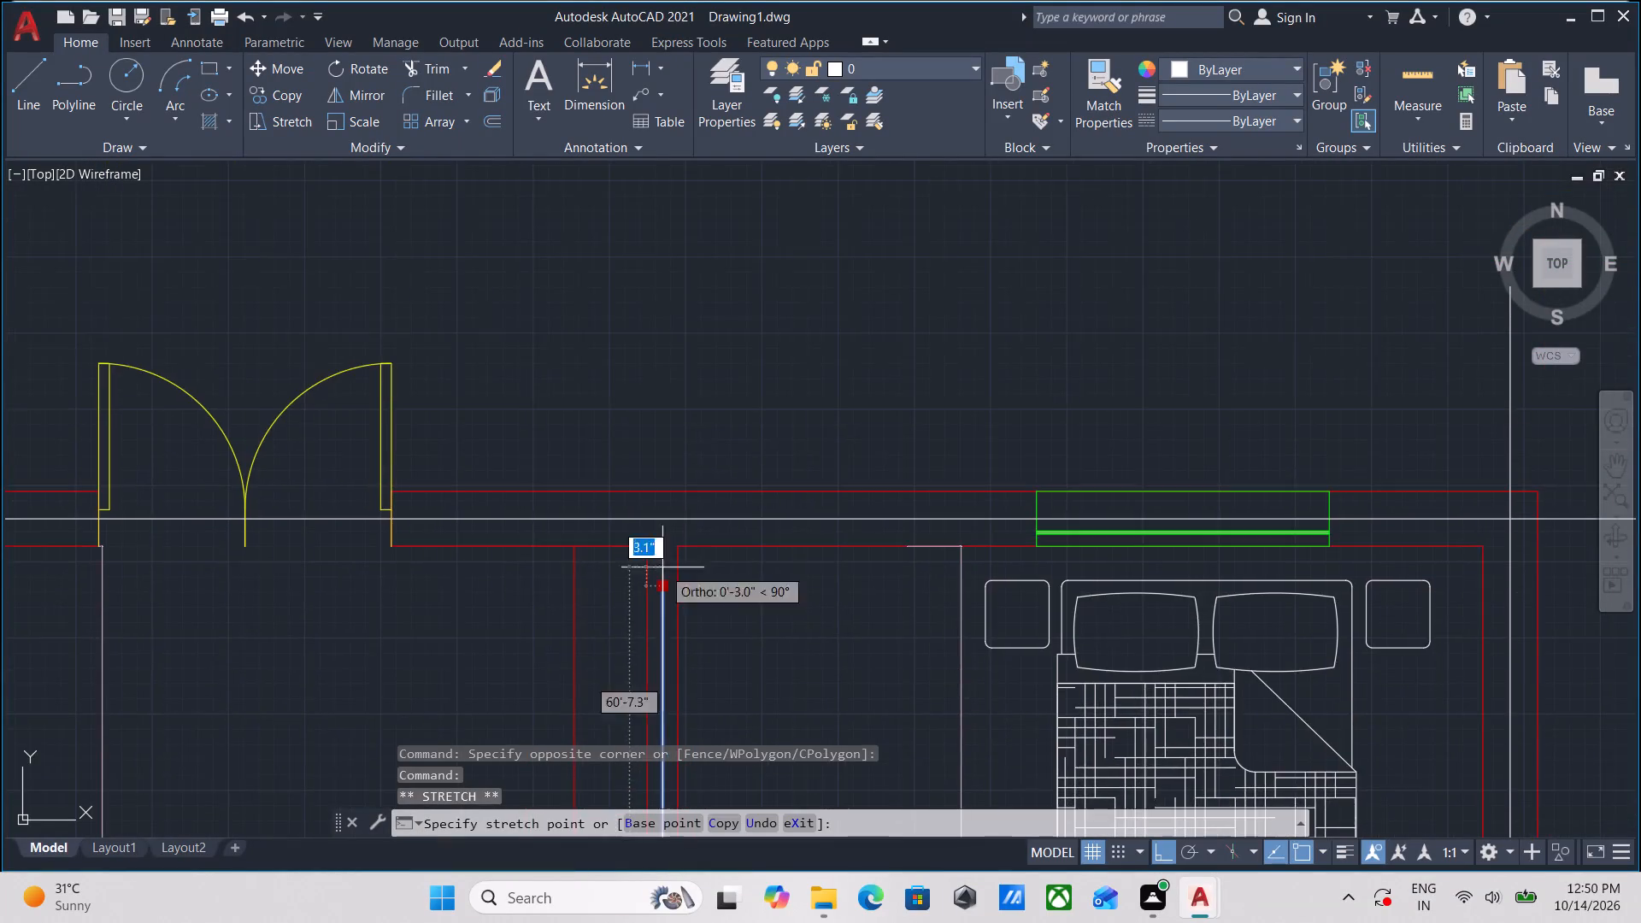
{"action": "scroll", "coordinate": [657, 393], "scroll_direction": "down", "scroll_amount": 4}
{"action": "middle_click_drag", "start_coordinate": [657, 393], "coordinate": [639, 543]}
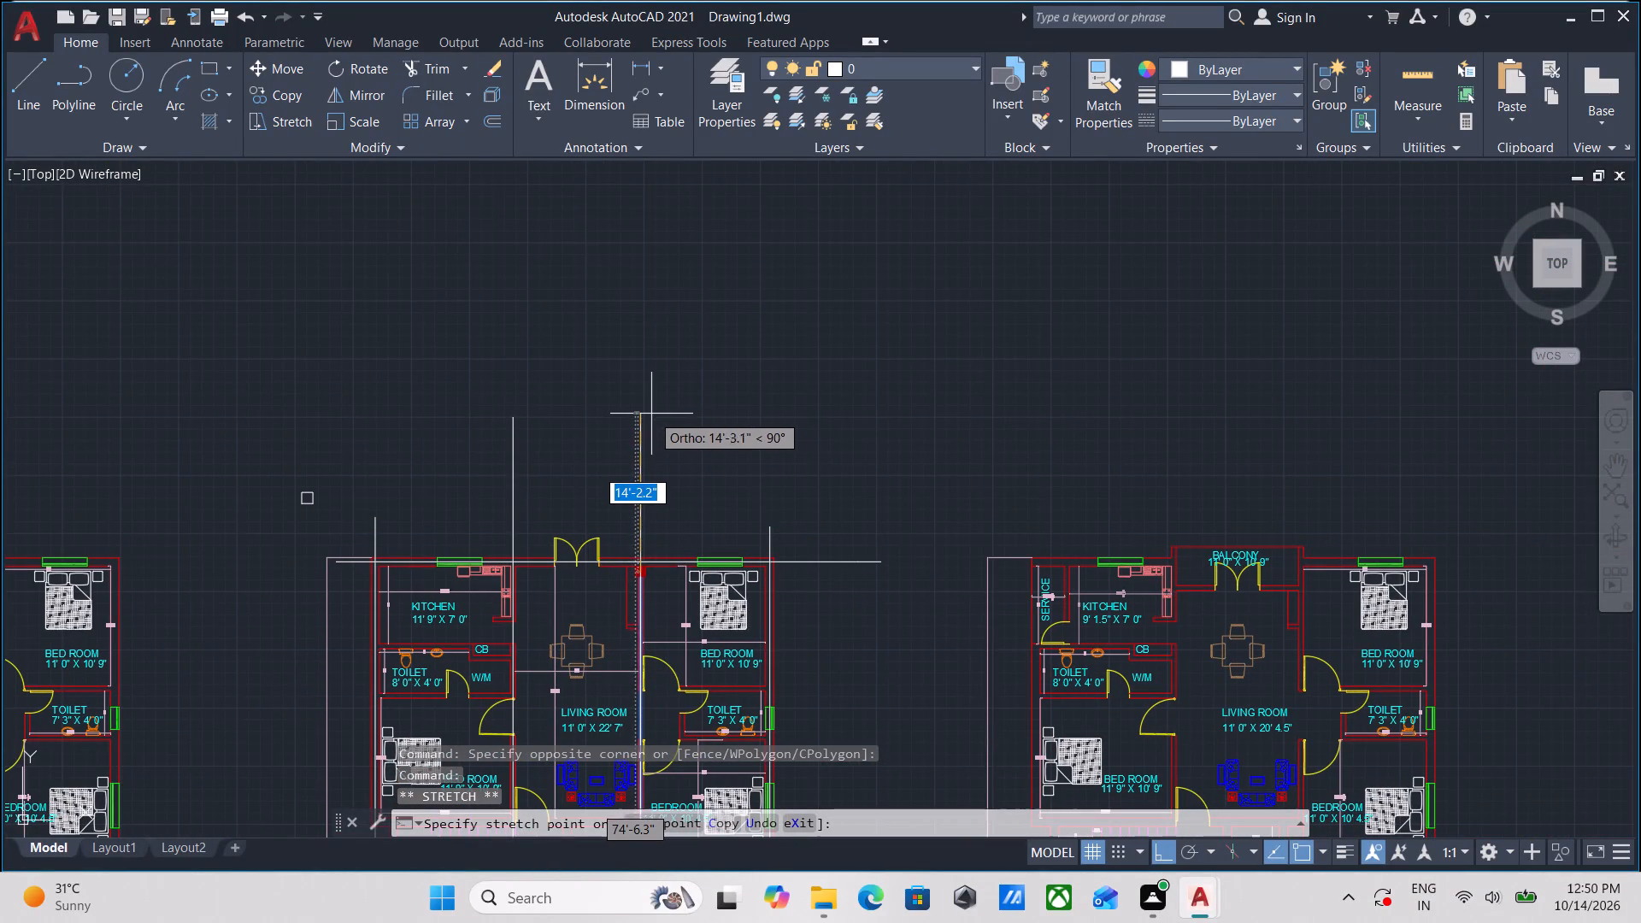
{"action": "left_click", "coordinate": [637, 409]}
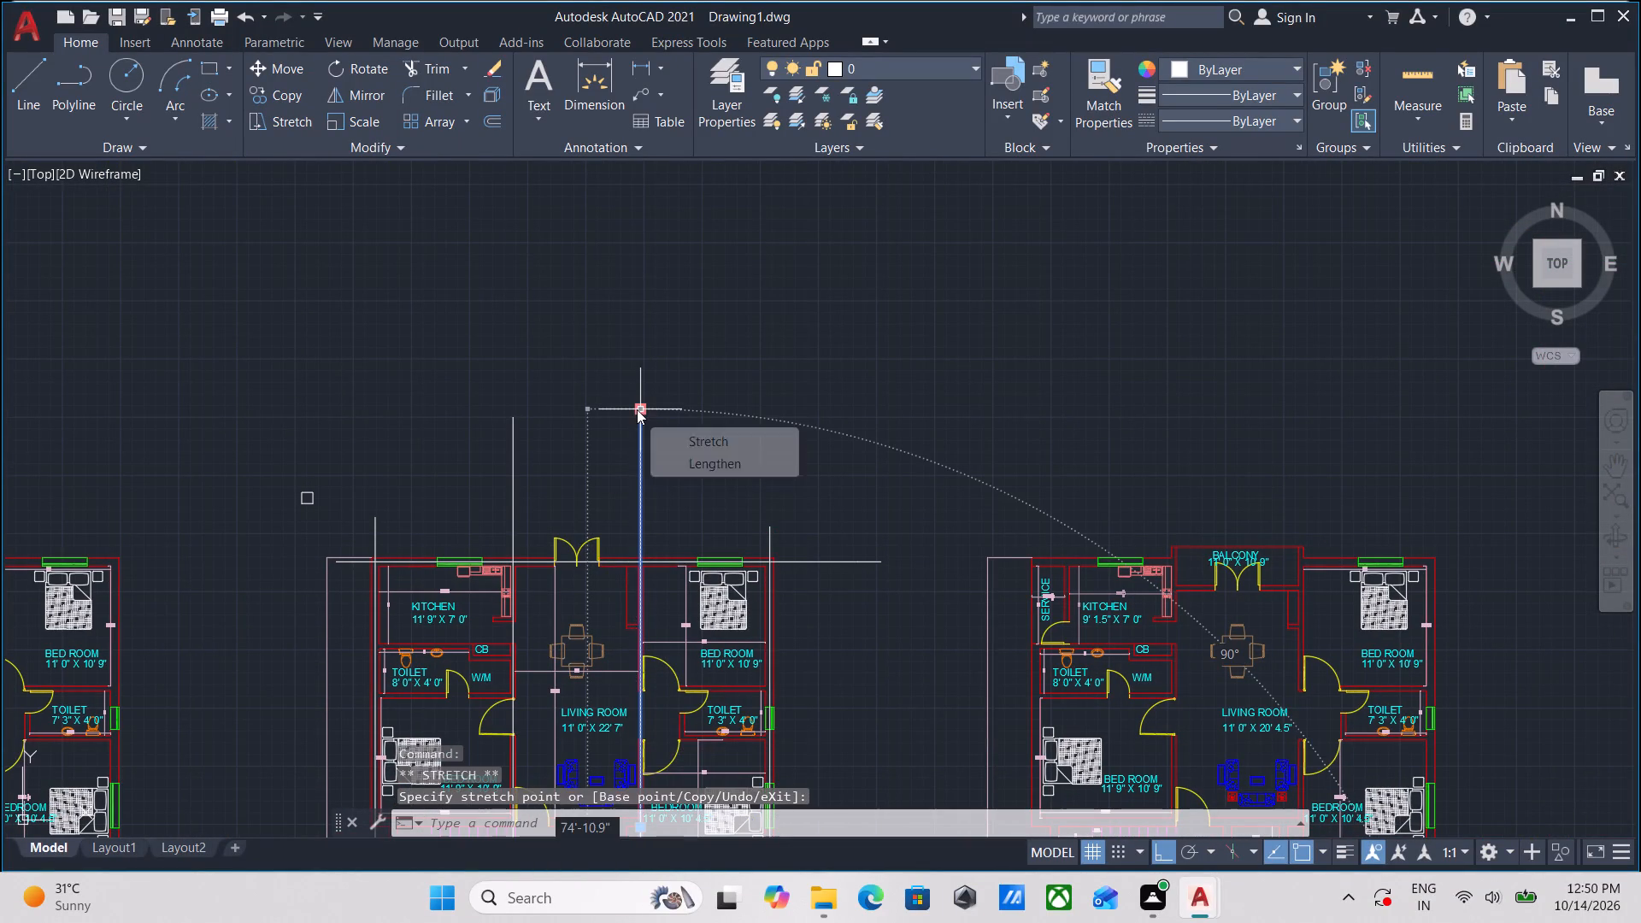
{"action": "key", "text": "Escape"}
{"action": "scroll", "coordinate": [331, 562], "scroll_direction": "up", "scroll_amount": 1}
{"action": "key", "text": "Escape"}
Stretch the north end of the west outer wall's vertical centre line about 9'-0" farther north.
{"action": "left_click_drag", "start_coordinate": [471, 473], "coordinate": [458, 477]}
{"action": "left_click", "coordinate": [389, 503]}
{"action": "left_click", "coordinate": [399, 490]}
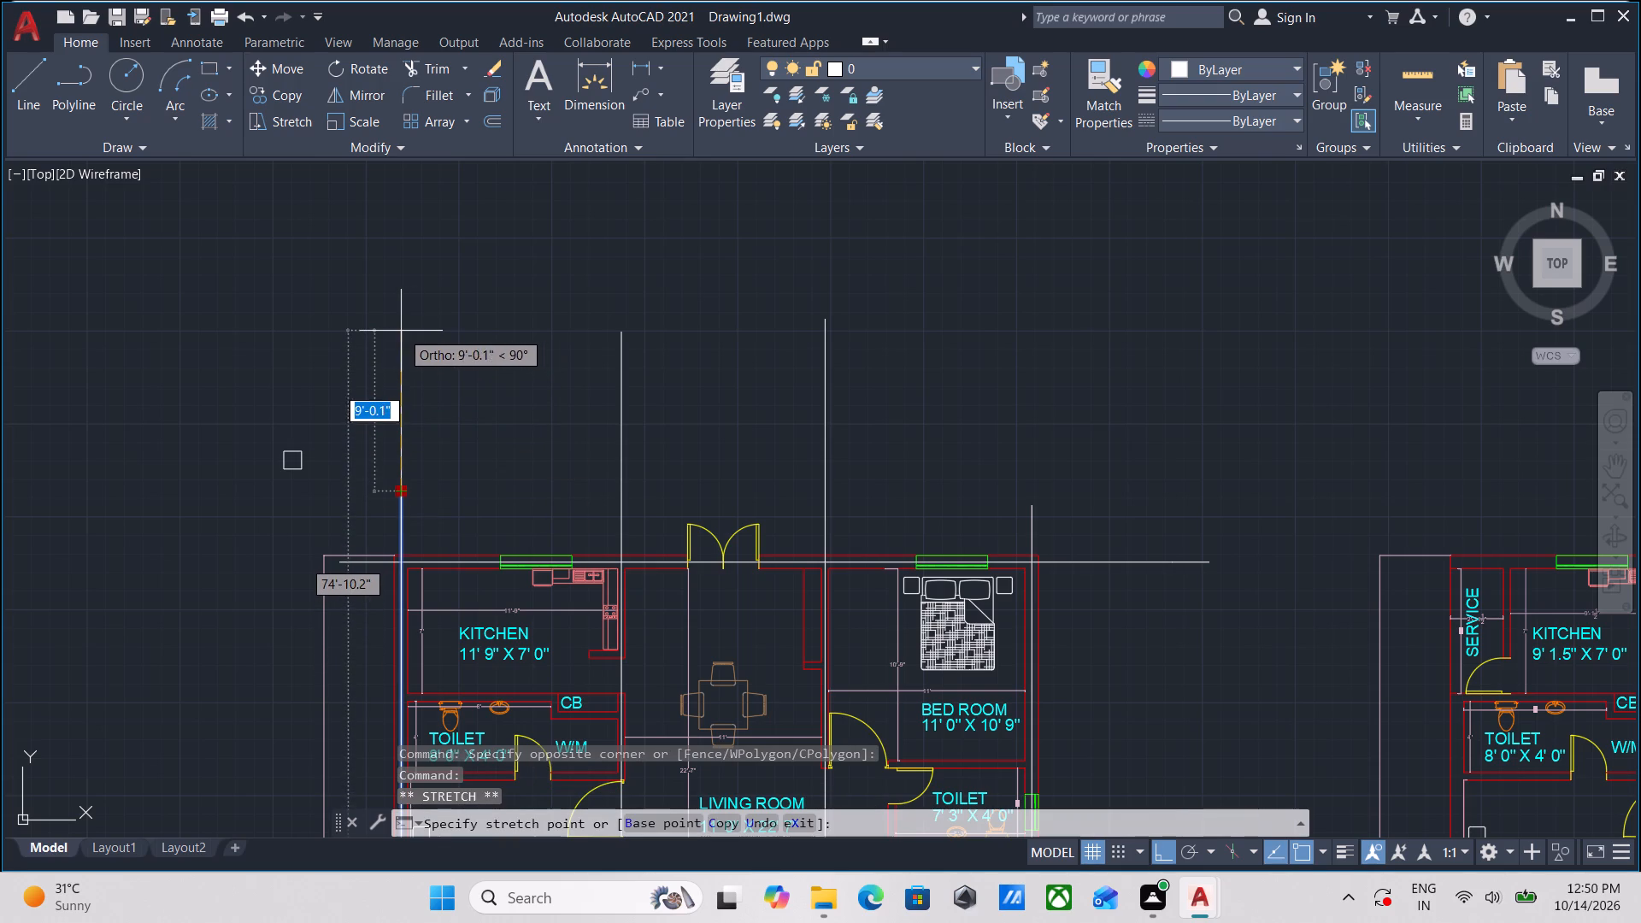
{"action": "left_click", "coordinate": [401, 331]}
{"action": "key", "text": "Escape"}
{"action": "scroll", "coordinate": [738, 408], "scroll_direction": "down", "scroll_amount": 1}
{"action": "middle_click_drag", "start_coordinate": [738, 408], "coordinate": [725, 367]}
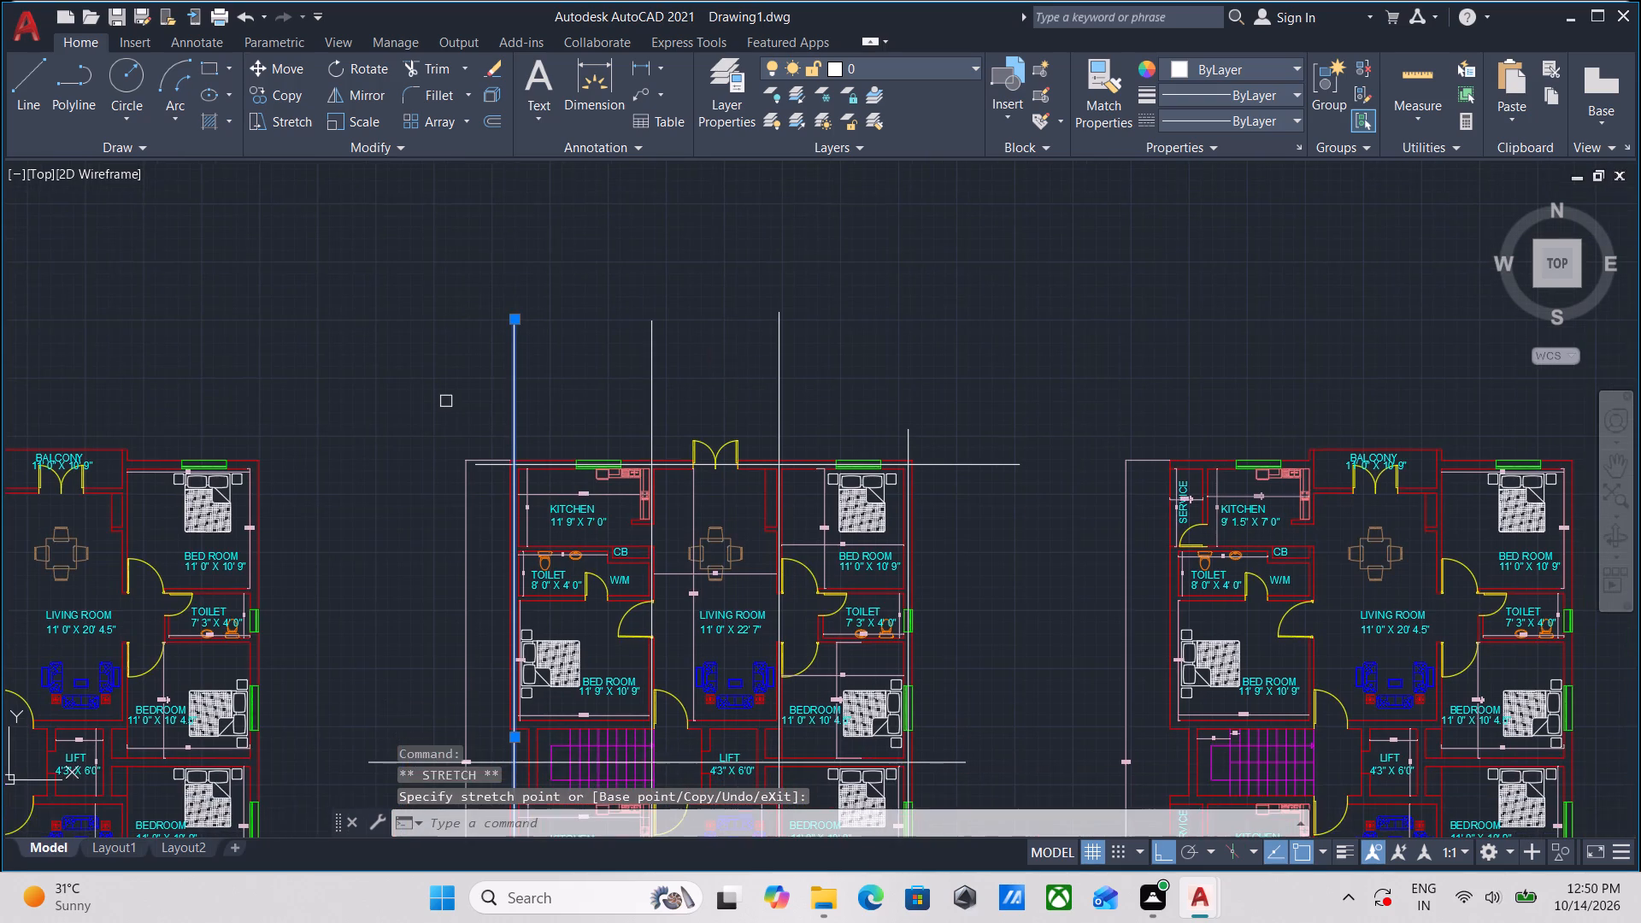
{"action": "scroll", "coordinate": [911, 410], "scroll_direction": "up", "scroll_amount": 2}
{"action": "key", "text": "Escape"}
Stretch the north end of the east outer wall's vertical centre line farther north, roughly level with the neighbouring vertical centre lines.
{"action": "left_click_drag", "start_coordinate": [941, 443], "coordinate": [915, 459]}
{"action": "left_click", "coordinate": [846, 476]}
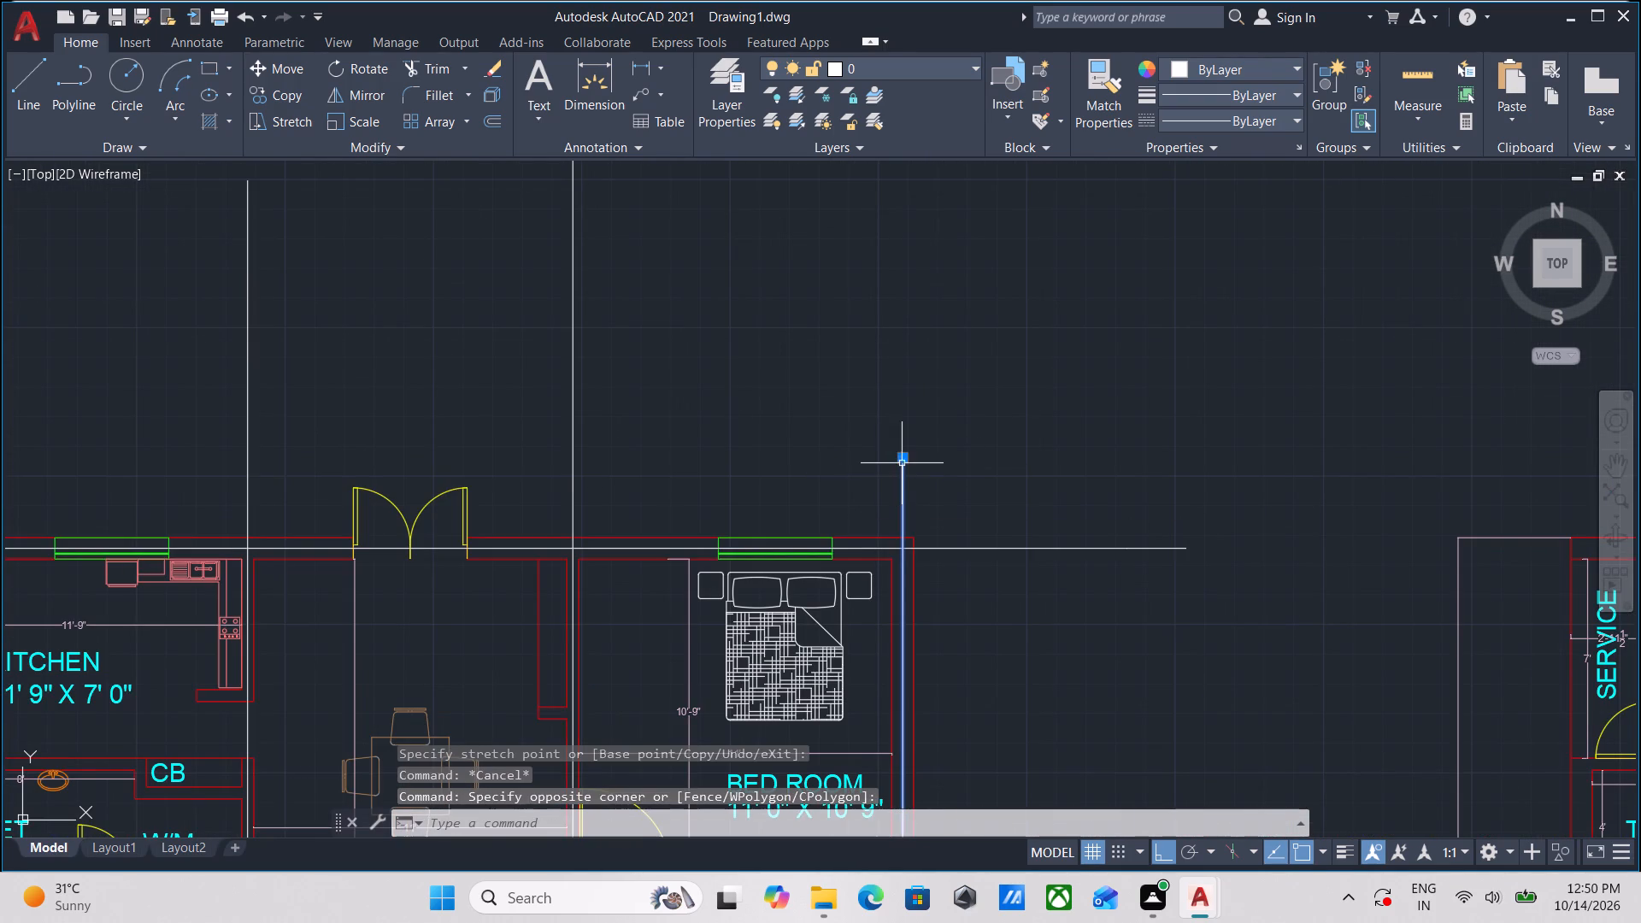
{"action": "left_click", "coordinate": [902, 462]}
{"action": "scroll", "coordinate": [901, 358], "scroll_direction": "down", "scroll_amount": 1}
{"action": "middle_click_drag", "start_coordinate": [901, 358], "coordinate": [779, 638]}
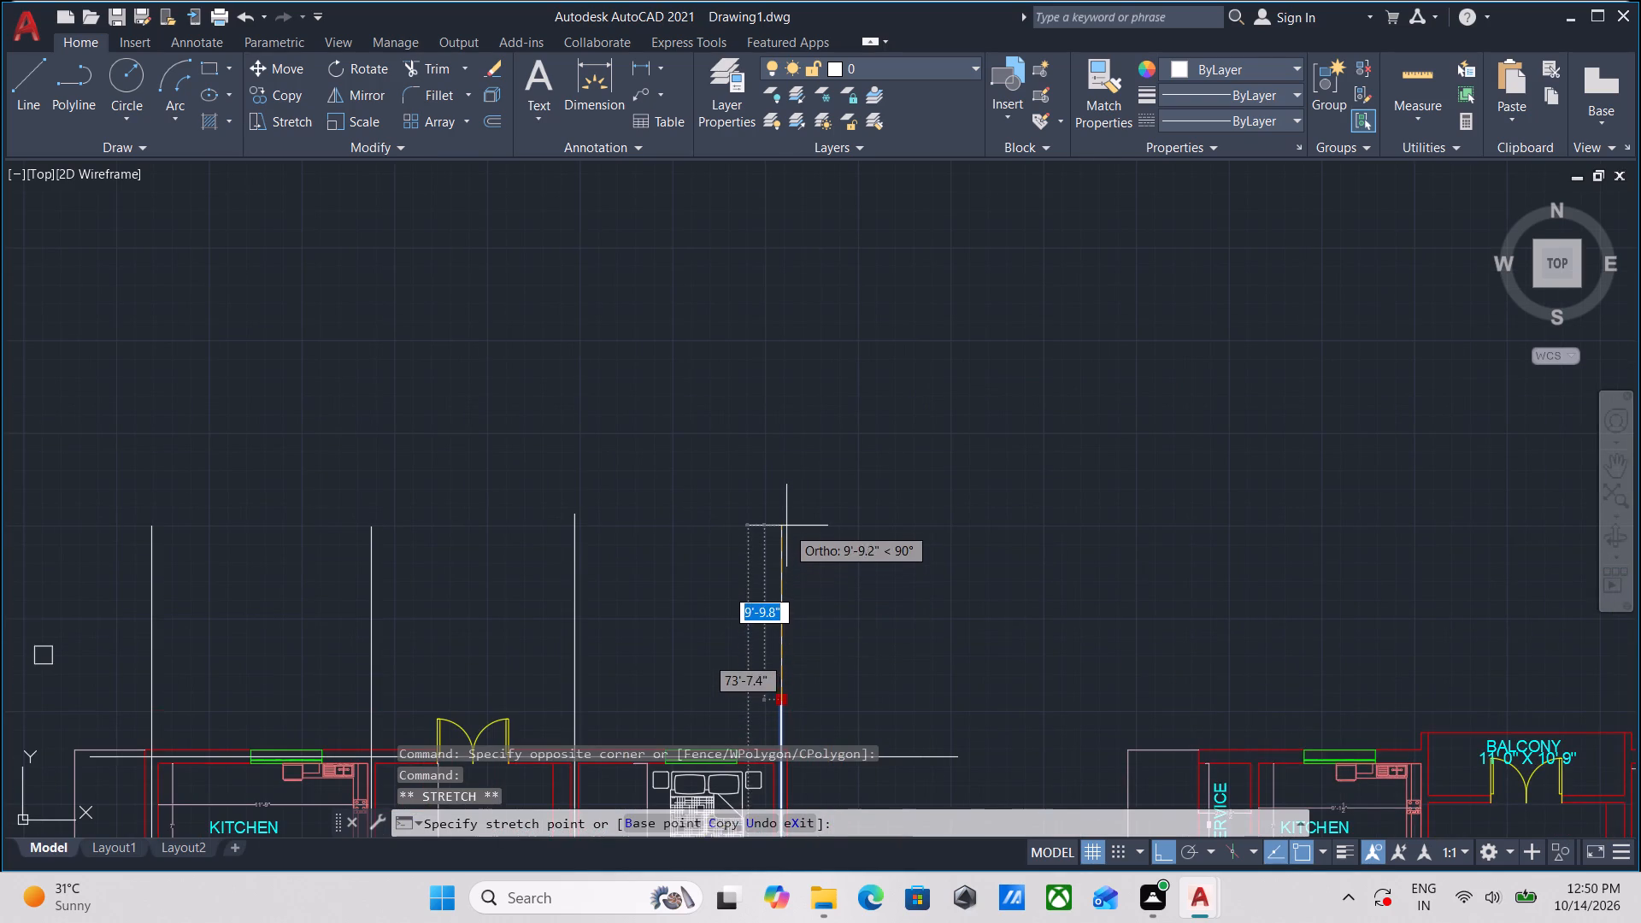
{"action": "left_click", "coordinate": [786, 508]}
{"action": "key", "text": "Escape"}
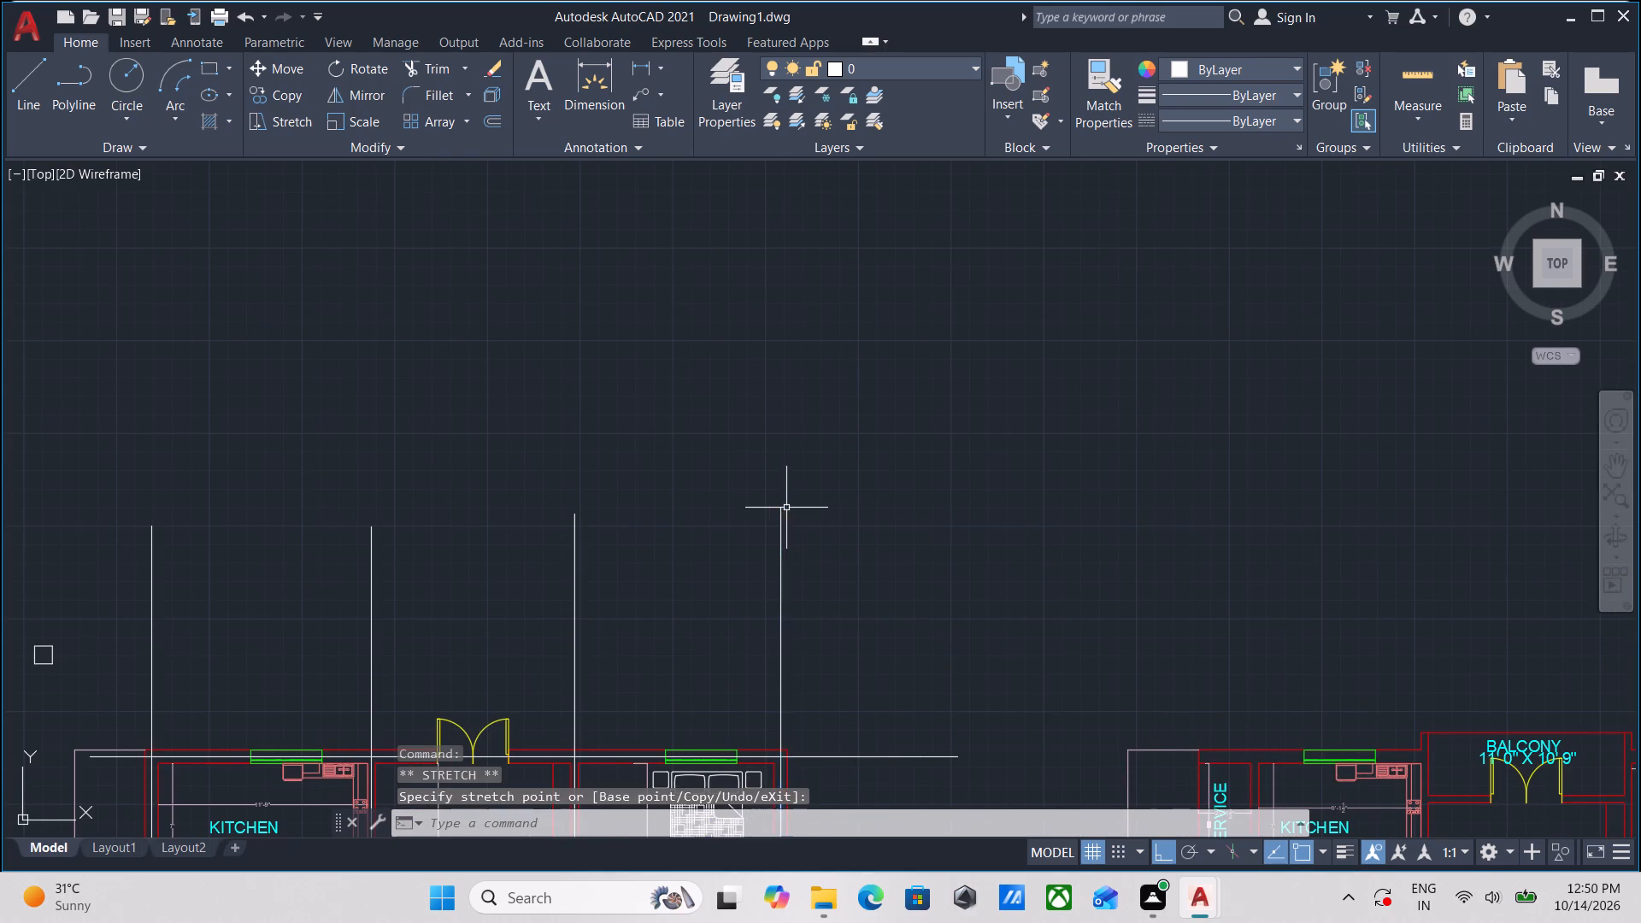
Stretch the west end of the north outer wall's horizontal centre line about 10'-5" farther west, past the building outline.
{"action": "scroll", "coordinate": [786, 508], "scroll_direction": "down", "scroll_amount": 2}
{"action": "middle_click_drag", "start_coordinate": [806, 622], "coordinate": [802, 475]}
{"action": "scroll", "coordinate": [481, 503], "scroll_direction": "up", "scroll_amount": 3}
{"action": "middle_click_drag", "start_coordinate": [544, 475], "coordinate": [544, 580]}
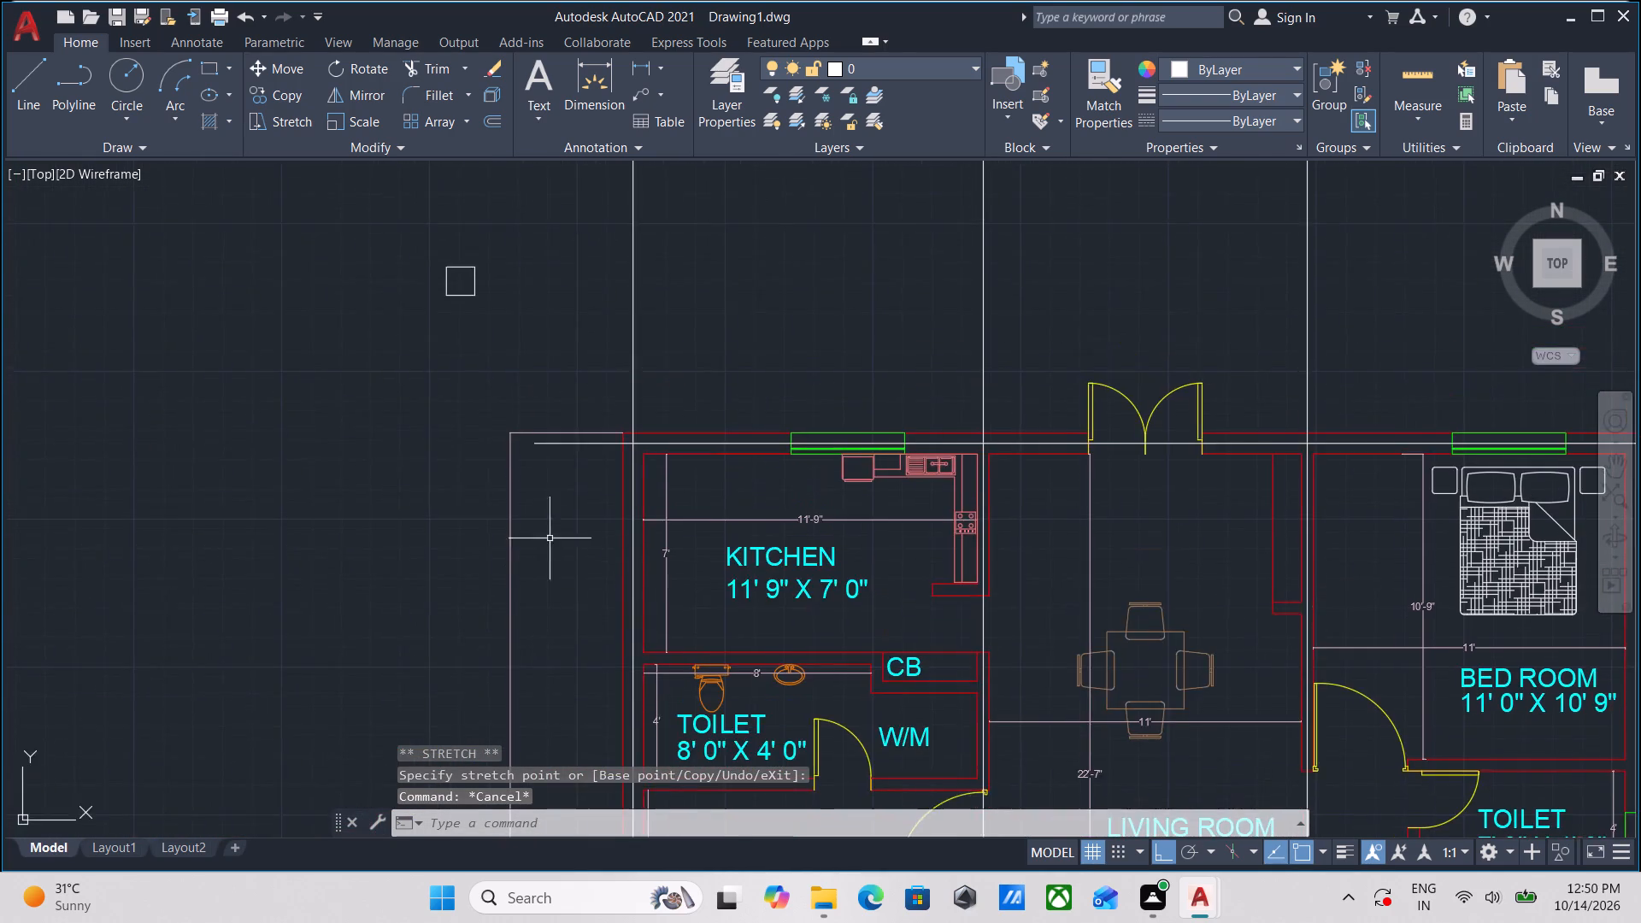
{"action": "scroll", "coordinate": [556, 466], "scroll_direction": "up", "scroll_amount": 2}
{"action": "left_click", "coordinate": [573, 450]}
{"action": "left_click", "coordinate": [546, 397]}
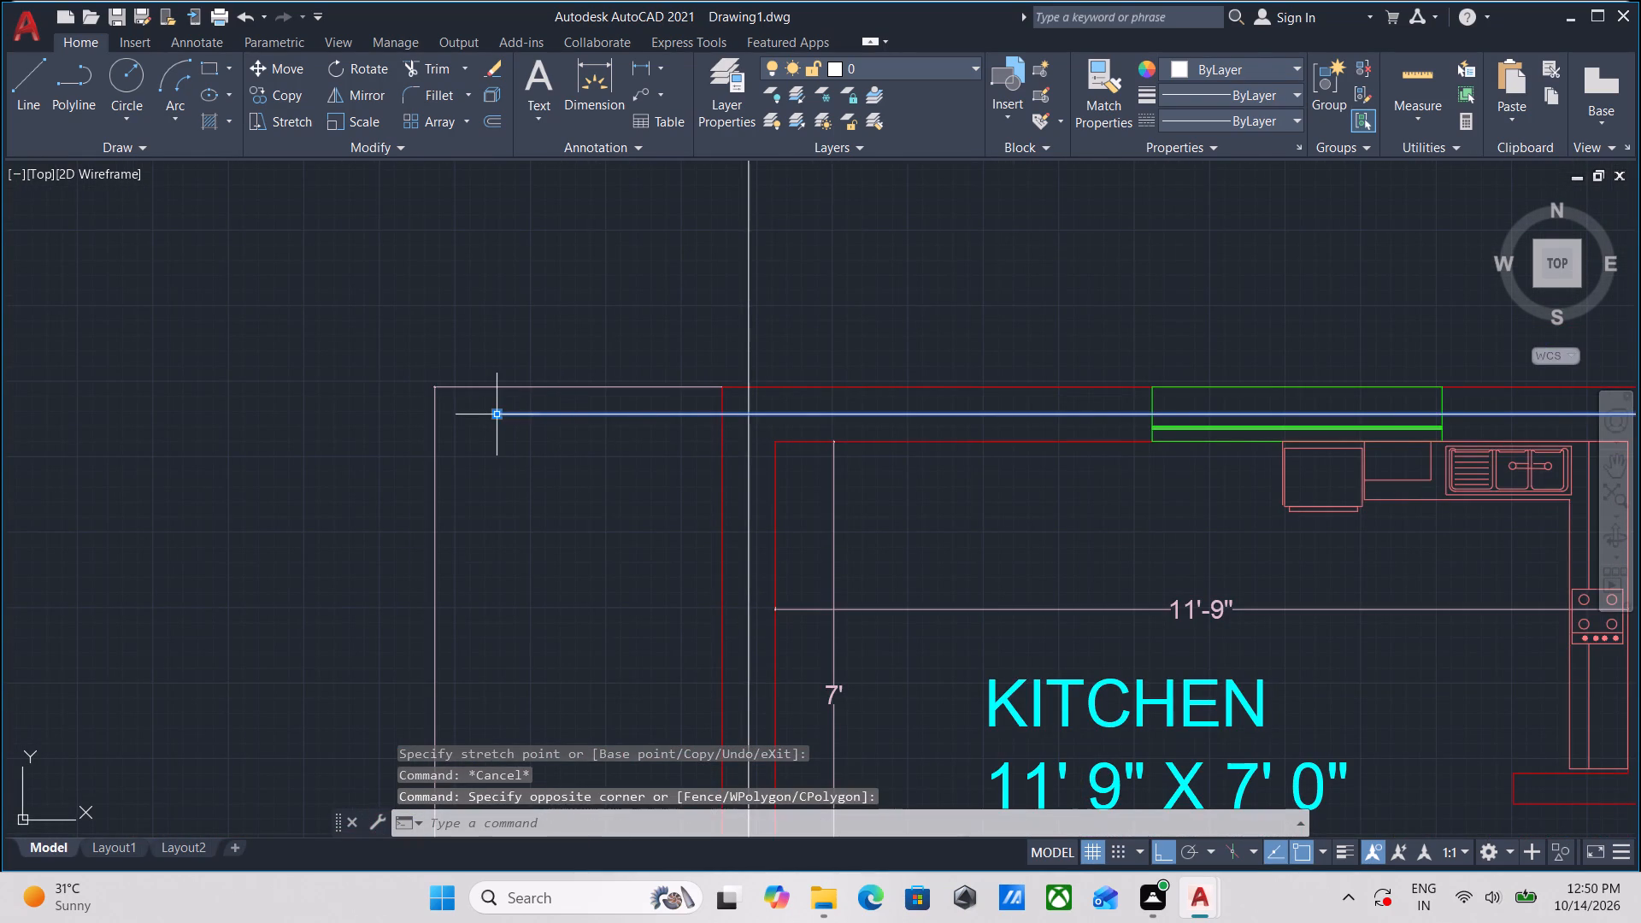
{"action": "left_click", "coordinate": [497, 413]}
{"action": "scroll", "coordinate": [207, 397], "scroll_direction": "down", "scroll_amount": 1}
{"action": "middle_click_drag", "start_coordinate": [207, 397], "coordinate": [595, 396]}
{"action": "scroll", "coordinate": [360, 398], "scroll_direction": "down", "scroll_amount": 3}
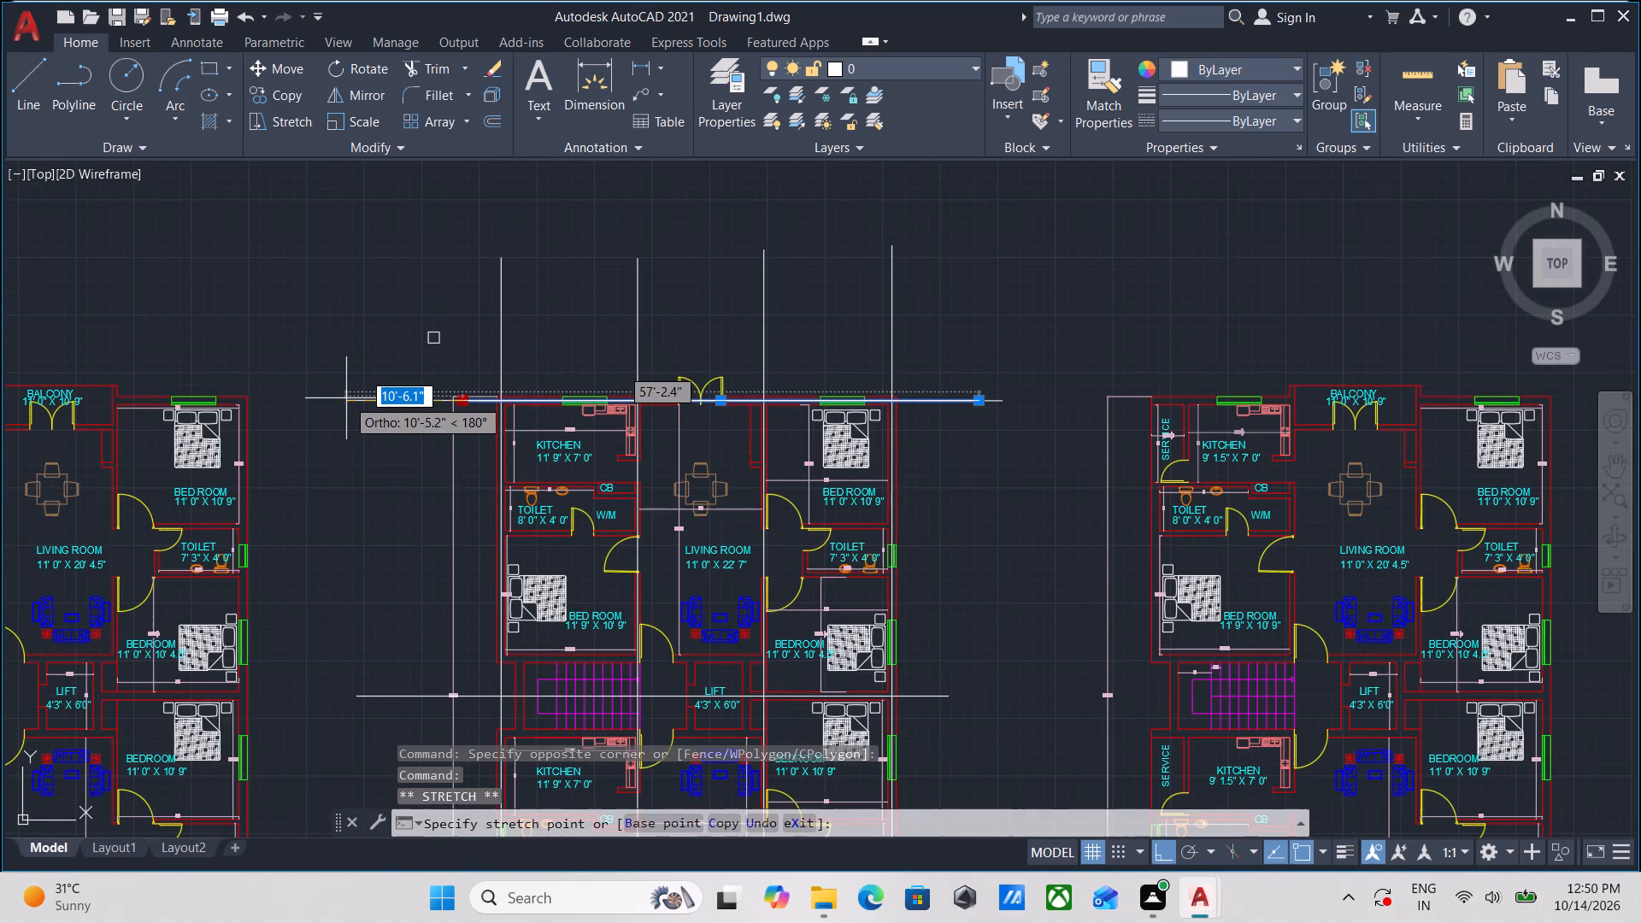
{"action": "left_click", "coordinate": [346, 398]}
{"action": "key", "text": "Escape"}
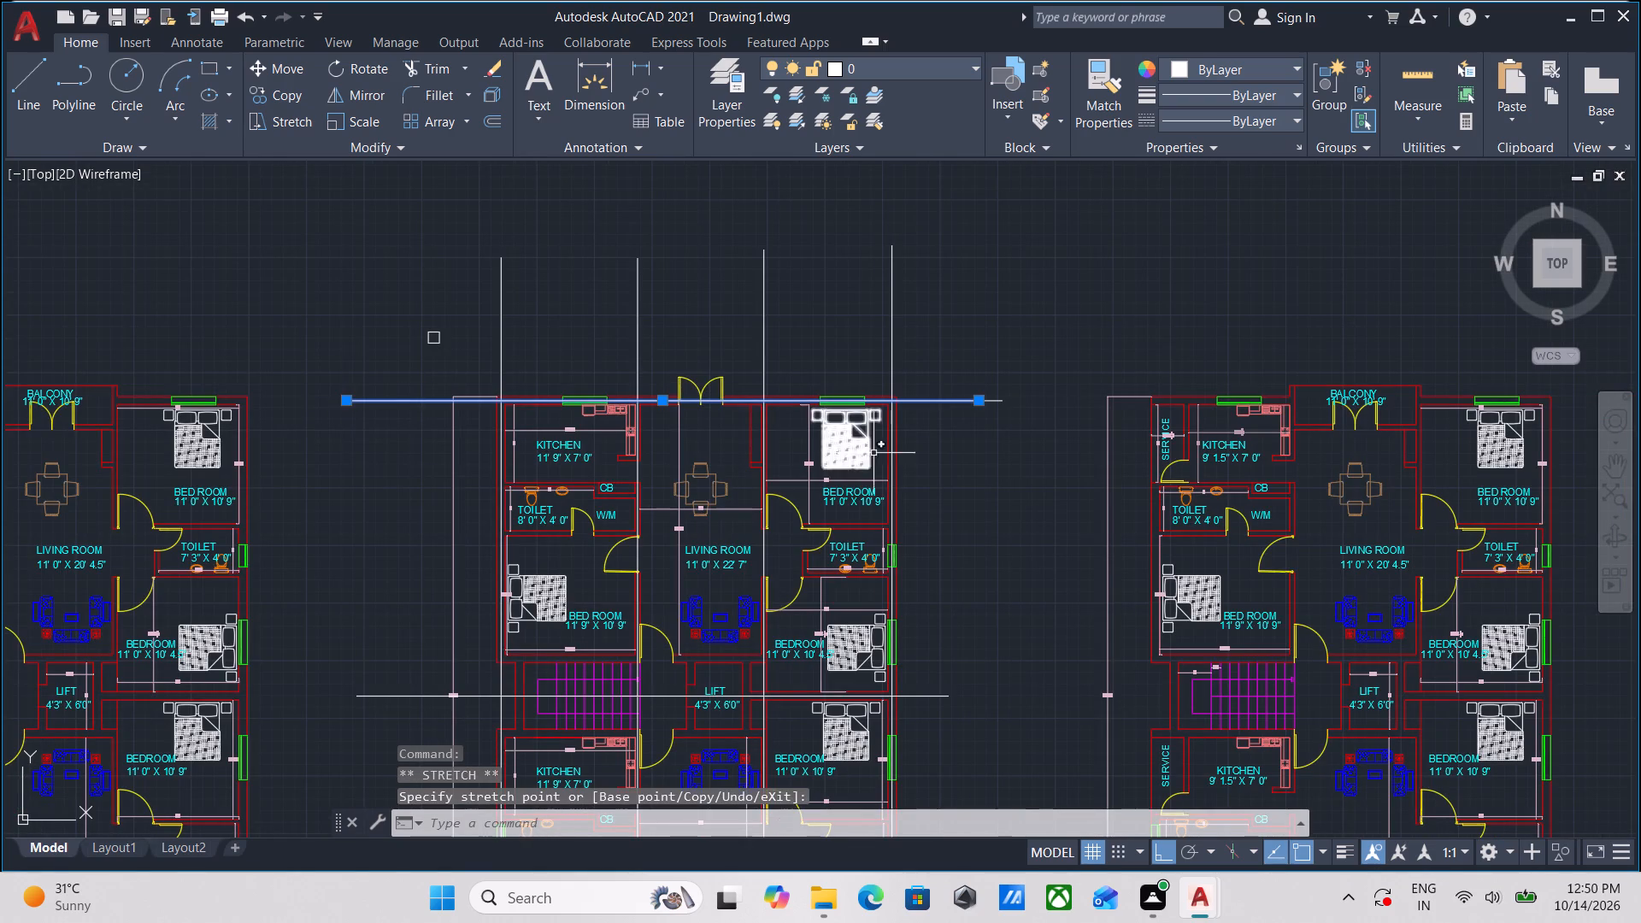
{"action": "middle_click_drag", "start_coordinate": [909, 451], "coordinate": [644, 541]}
{"action": "key", "text": "Escape"}
Examine the ground floor plan from north to south for inner walls that still lack horizontal centre lines.
{"action": "scroll", "coordinate": [685, 556], "scroll_direction": "up", "scroll_amount": 2}
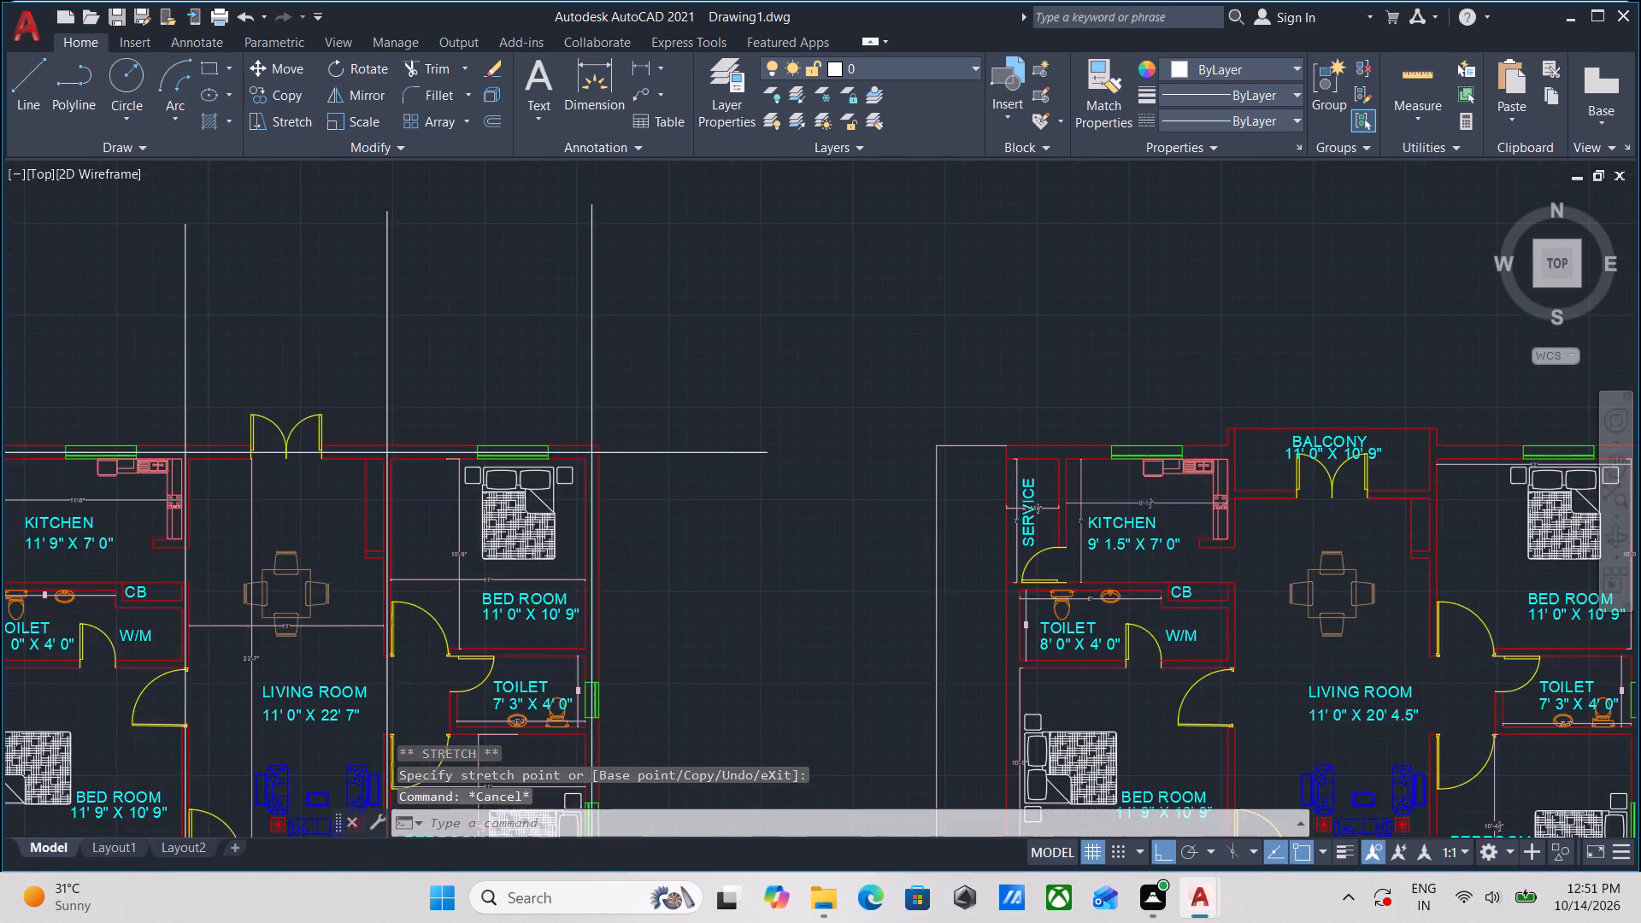
{"action": "scroll", "coordinate": [685, 556], "scroll_direction": "down", "scroll_amount": 1}
{"action": "middle_click_drag", "start_coordinate": [685, 556], "coordinate": [845, 476]}
{"action": "middle_click_drag", "start_coordinate": [810, 500], "coordinate": [890, 414]}
{"action": "middle_click_drag", "start_coordinate": [935, 500], "coordinate": [889, 377]}
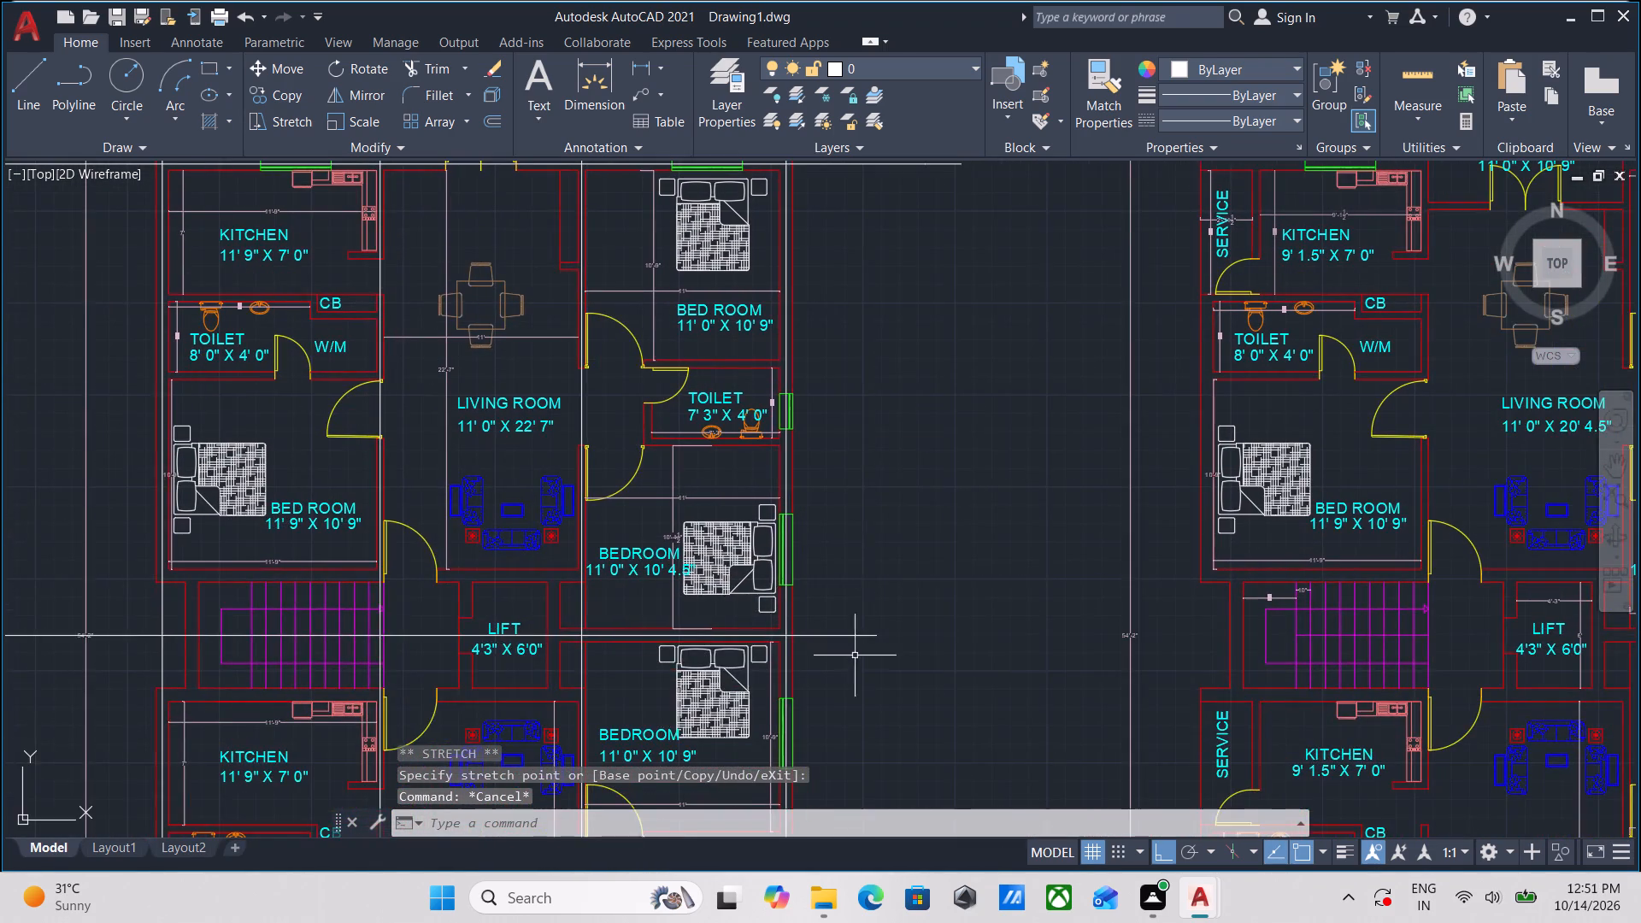
{"action": "middle_click_drag", "start_coordinate": [855, 661], "coordinate": [927, 467]}
{"action": "middle_click_drag", "start_coordinate": [803, 656], "coordinate": [973, 627]}
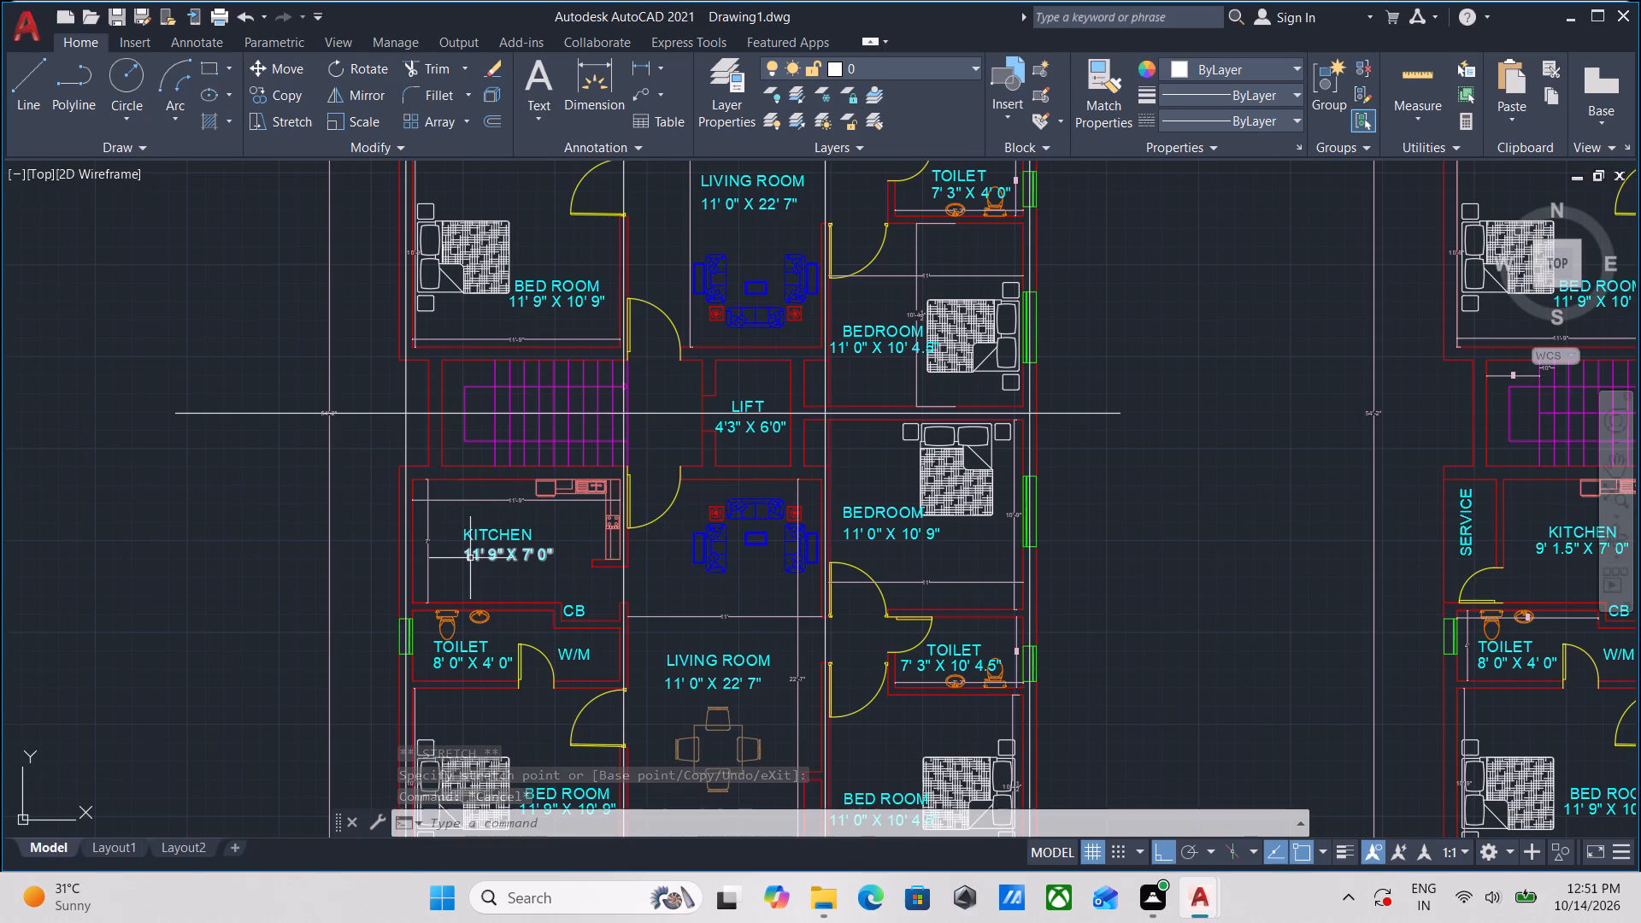
{"action": "middle_click_drag", "start_coordinate": [470, 558], "coordinate": [532, 425]}
{"action": "middle_click_drag", "start_coordinate": [497, 613], "coordinate": [523, 517]}
{"action": "scroll", "coordinate": [475, 483], "scroll_direction": "up", "scroll_amount": 1}
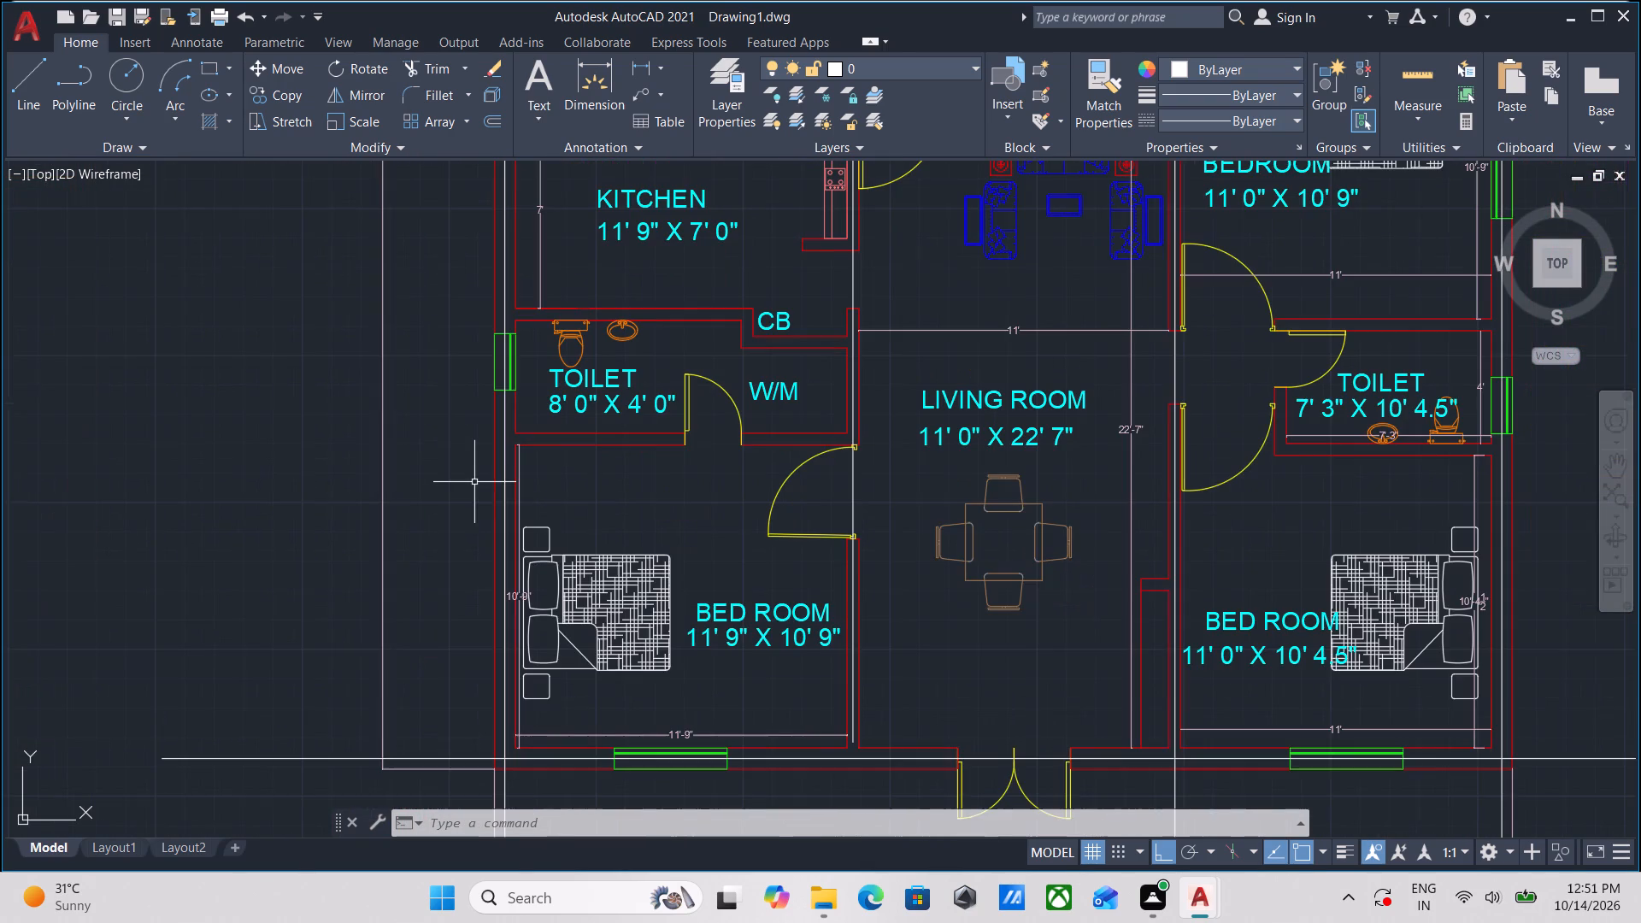
{"action": "scroll", "coordinate": [533, 483], "scroll_direction": "up", "scroll_amount": 1}
{"action": "middle_click_drag", "start_coordinate": [533, 483], "coordinate": [515, 565]}
{"action": "scroll", "coordinate": [524, 556], "scroll_direction": "down", "scroll_amount": 1}
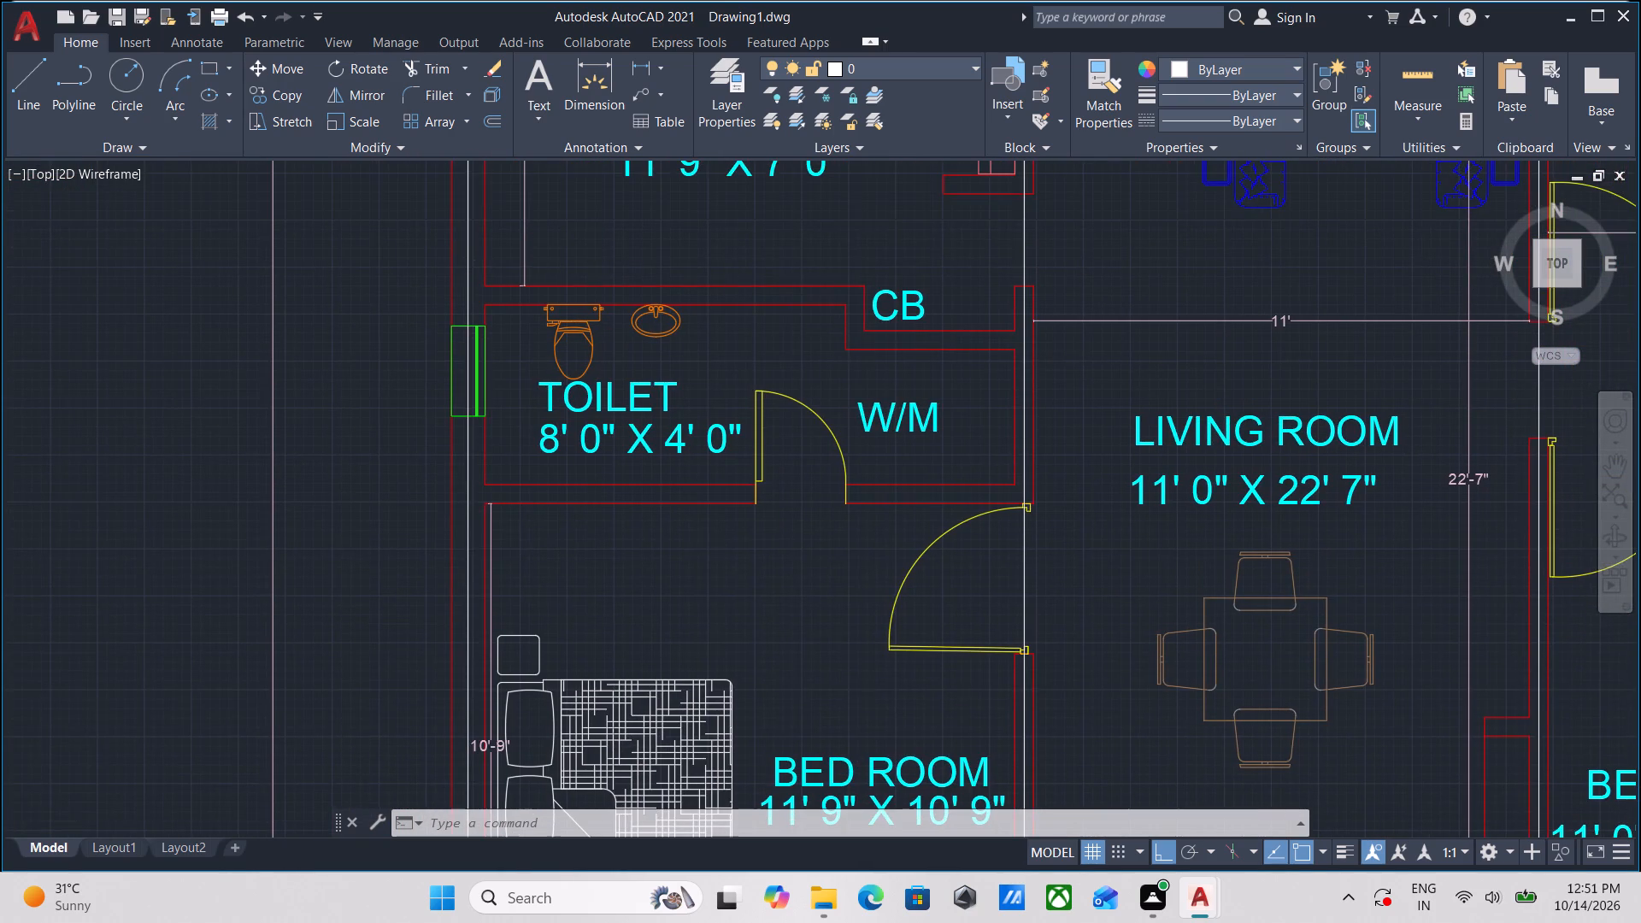
{"action": "scroll", "coordinate": [524, 556], "scroll_direction": "down", "scroll_amount": 1}
{"action": "middle_click_drag", "start_coordinate": [525, 556], "coordinate": [535, 543]}
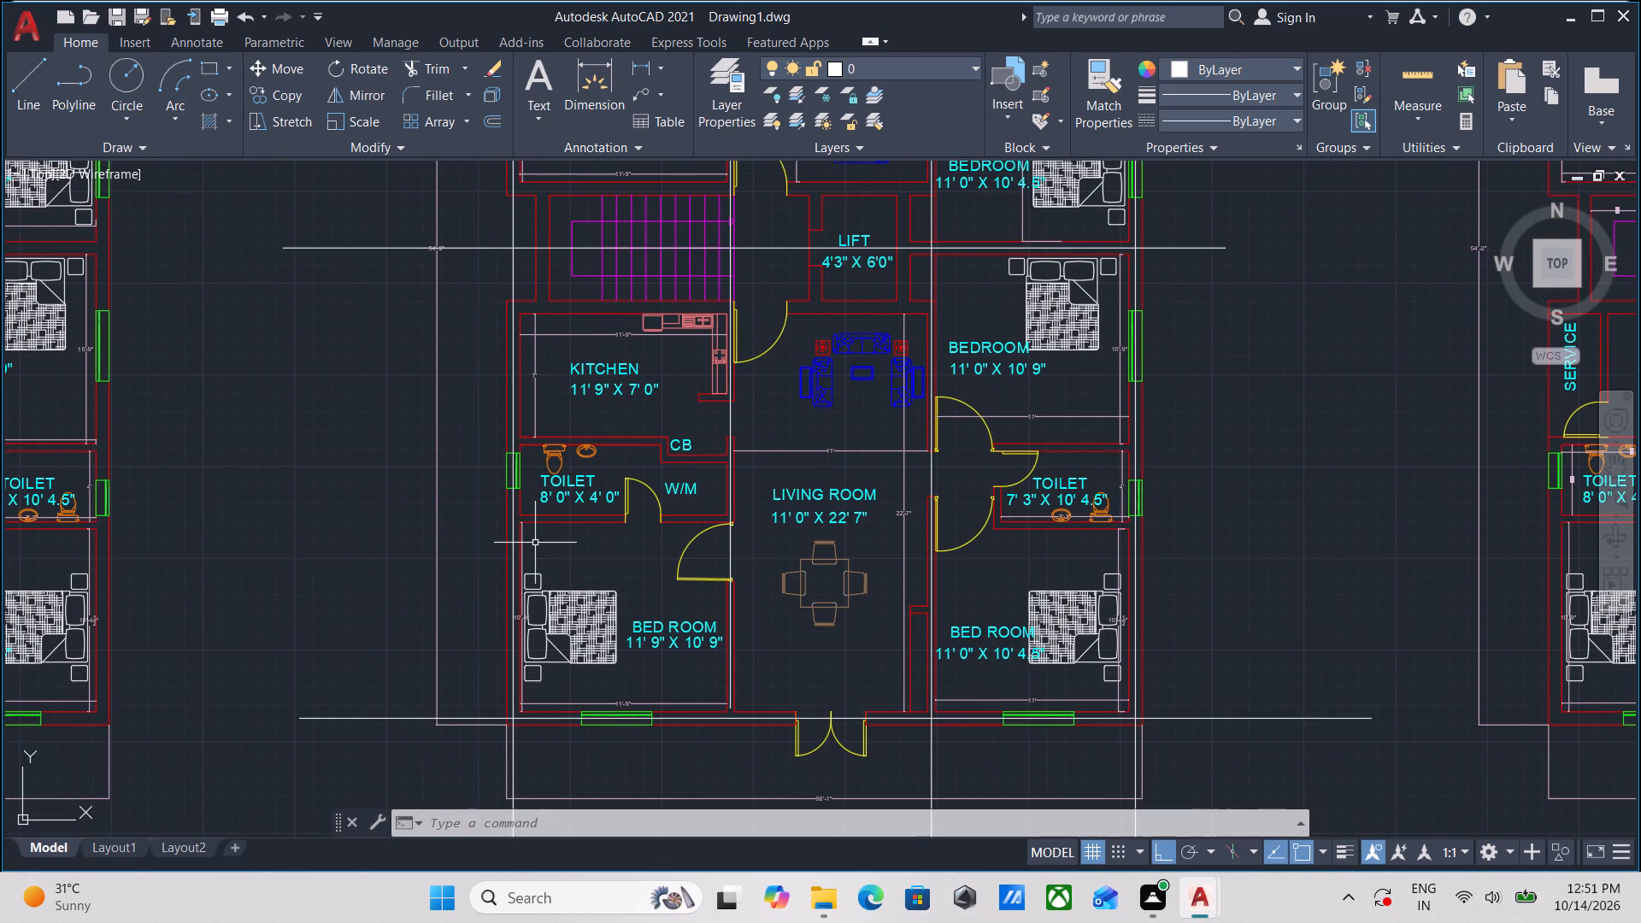
{"action": "scroll", "coordinate": [544, 548], "scroll_direction": "down", "scroll_amount": 1}
{"action": "middle_click_drag", "start_coordinate": [544, 548], "coordinate": [246, 579]}
{"action": "middle_click_drag", "start_coordinate": [401, 504], "coordinate": [348, 620]}
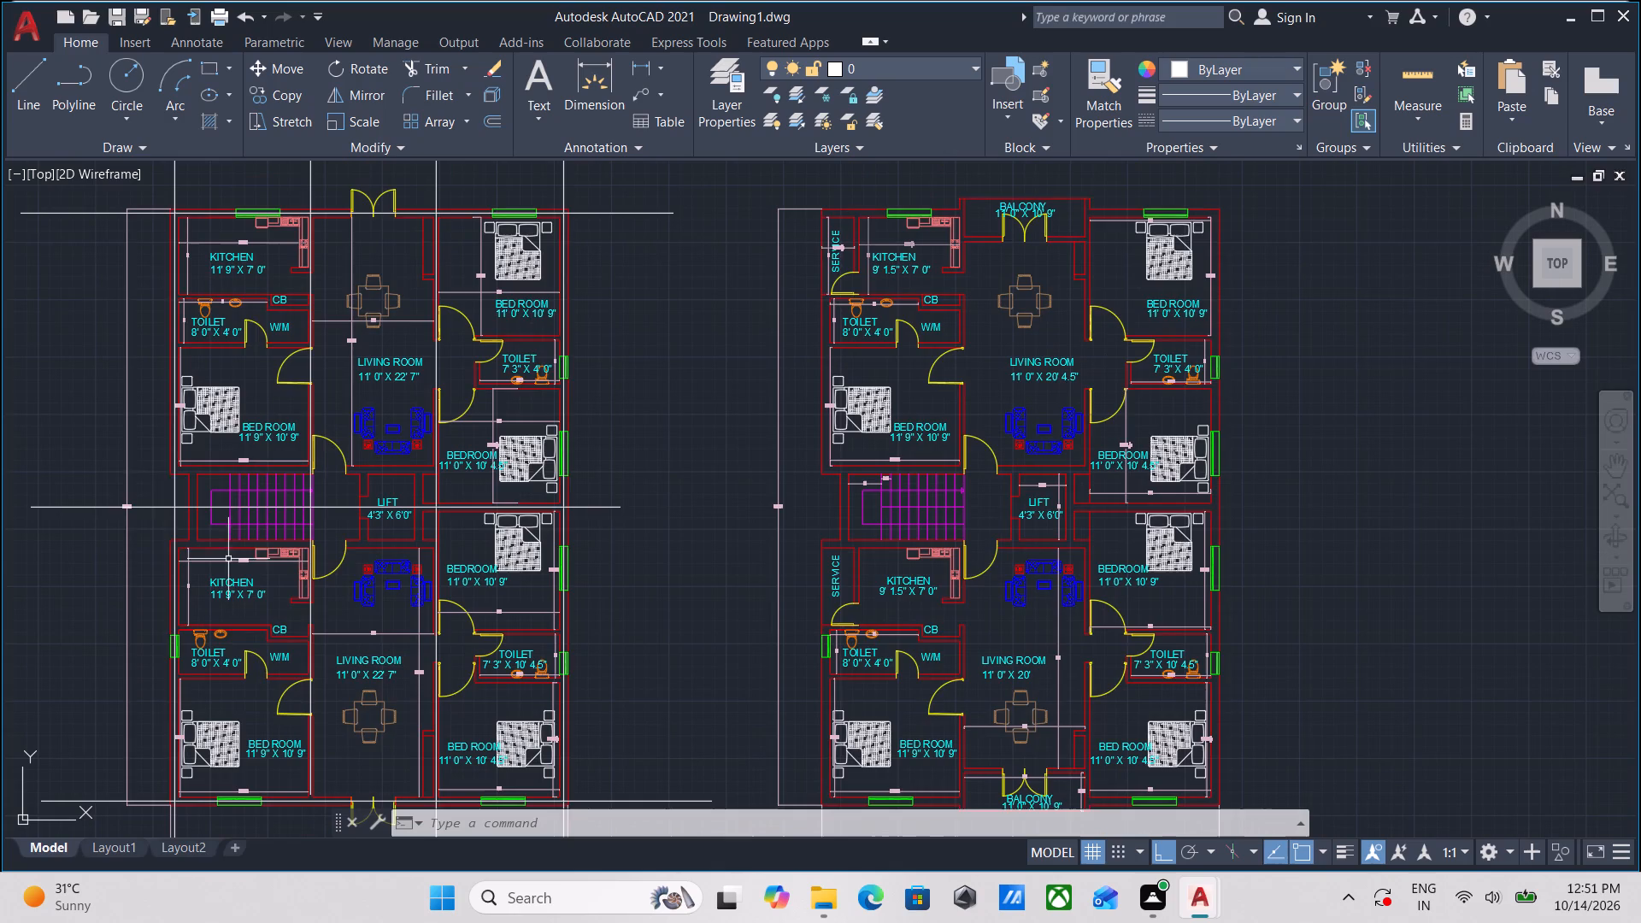
Draw a horizontal centre line eastward from midway between the faces of the northwest bedroom–staircase wall, ending past the east outer wall.
{"action": "scroll", "coordinate": [155, 468], "scroll_direction": "up", "scroll_amount": 3}
{"action": "middle_click_drag", "start_coordinate": [185, 509], "coordinate": [179, 551]}
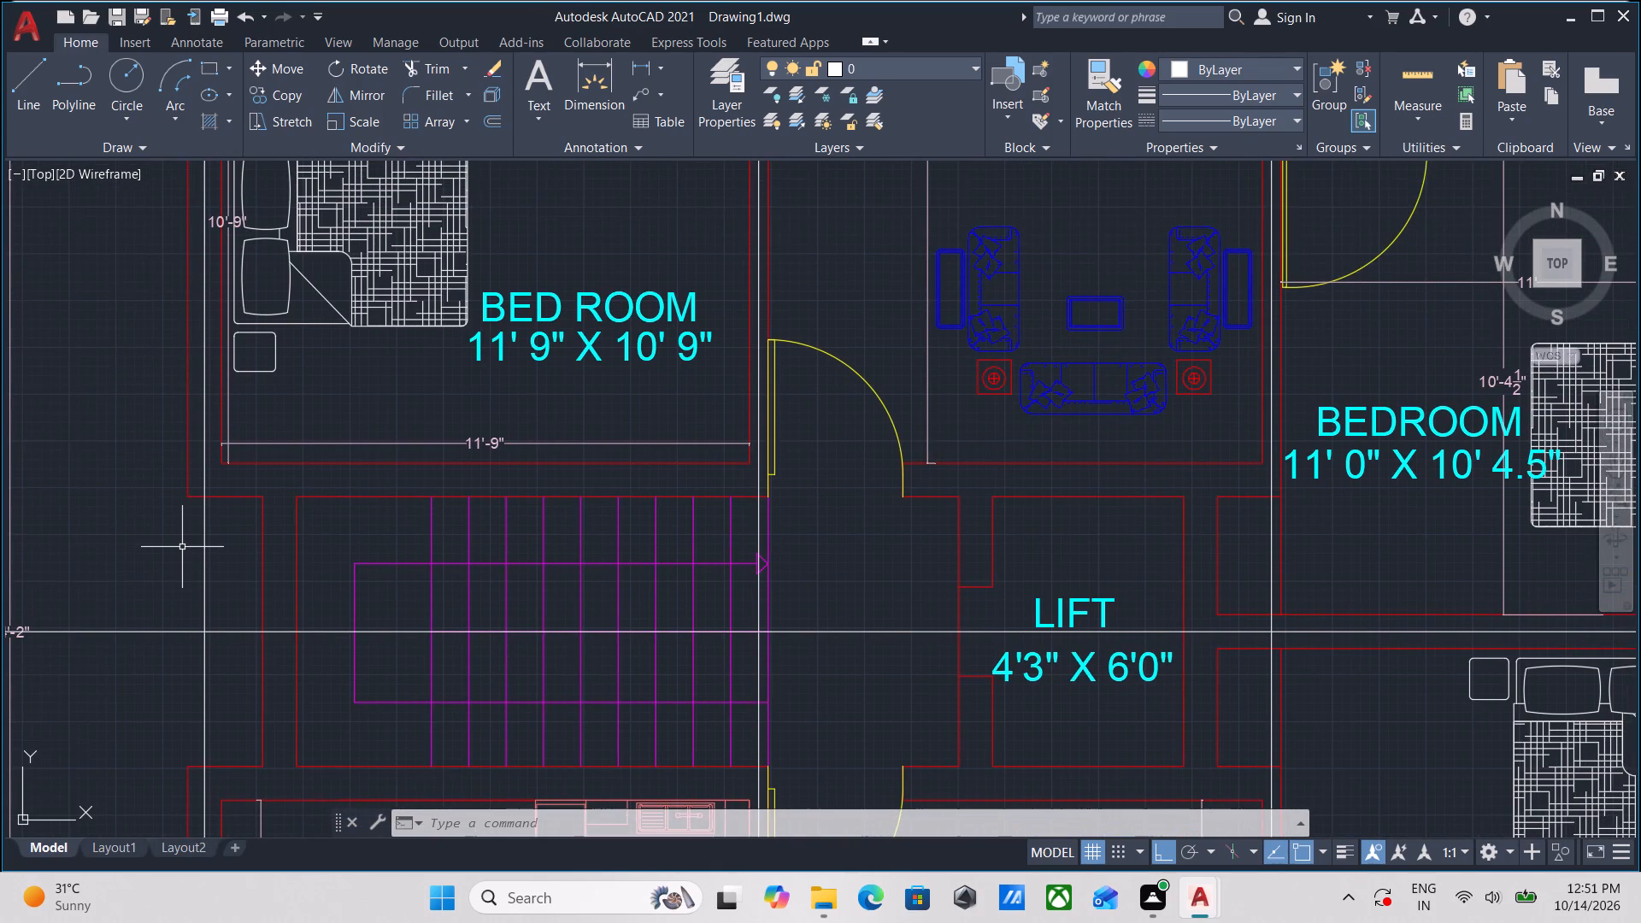
{"action": "key", "text": "l"}
{"action": "key", "text": "Return"}
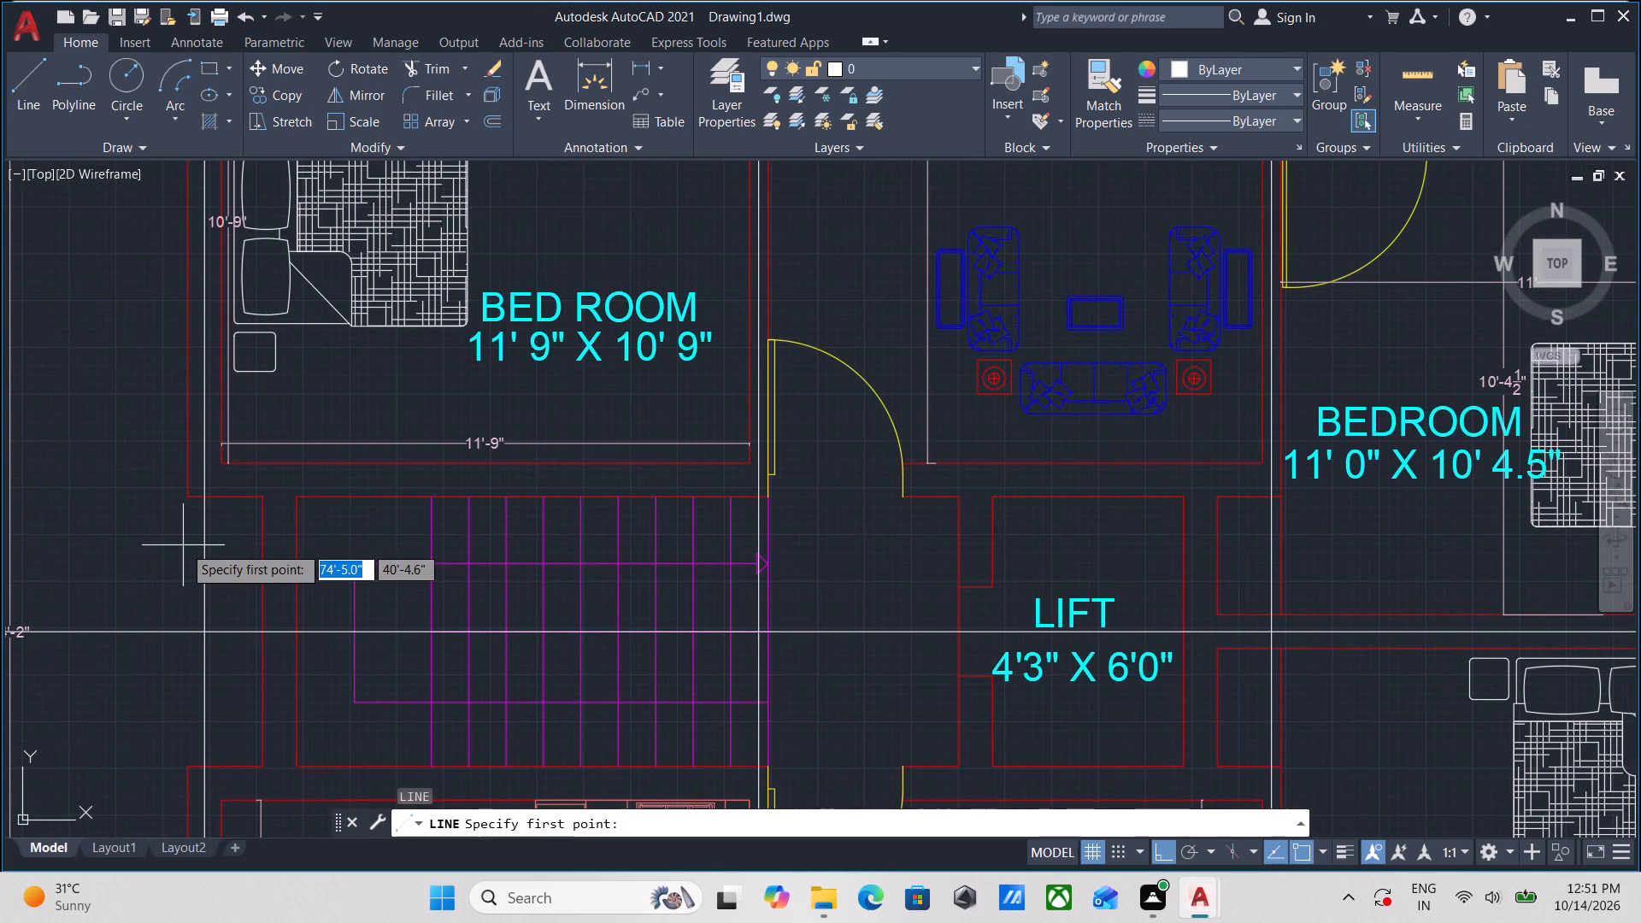
{"action": "type", "text": "M2"}
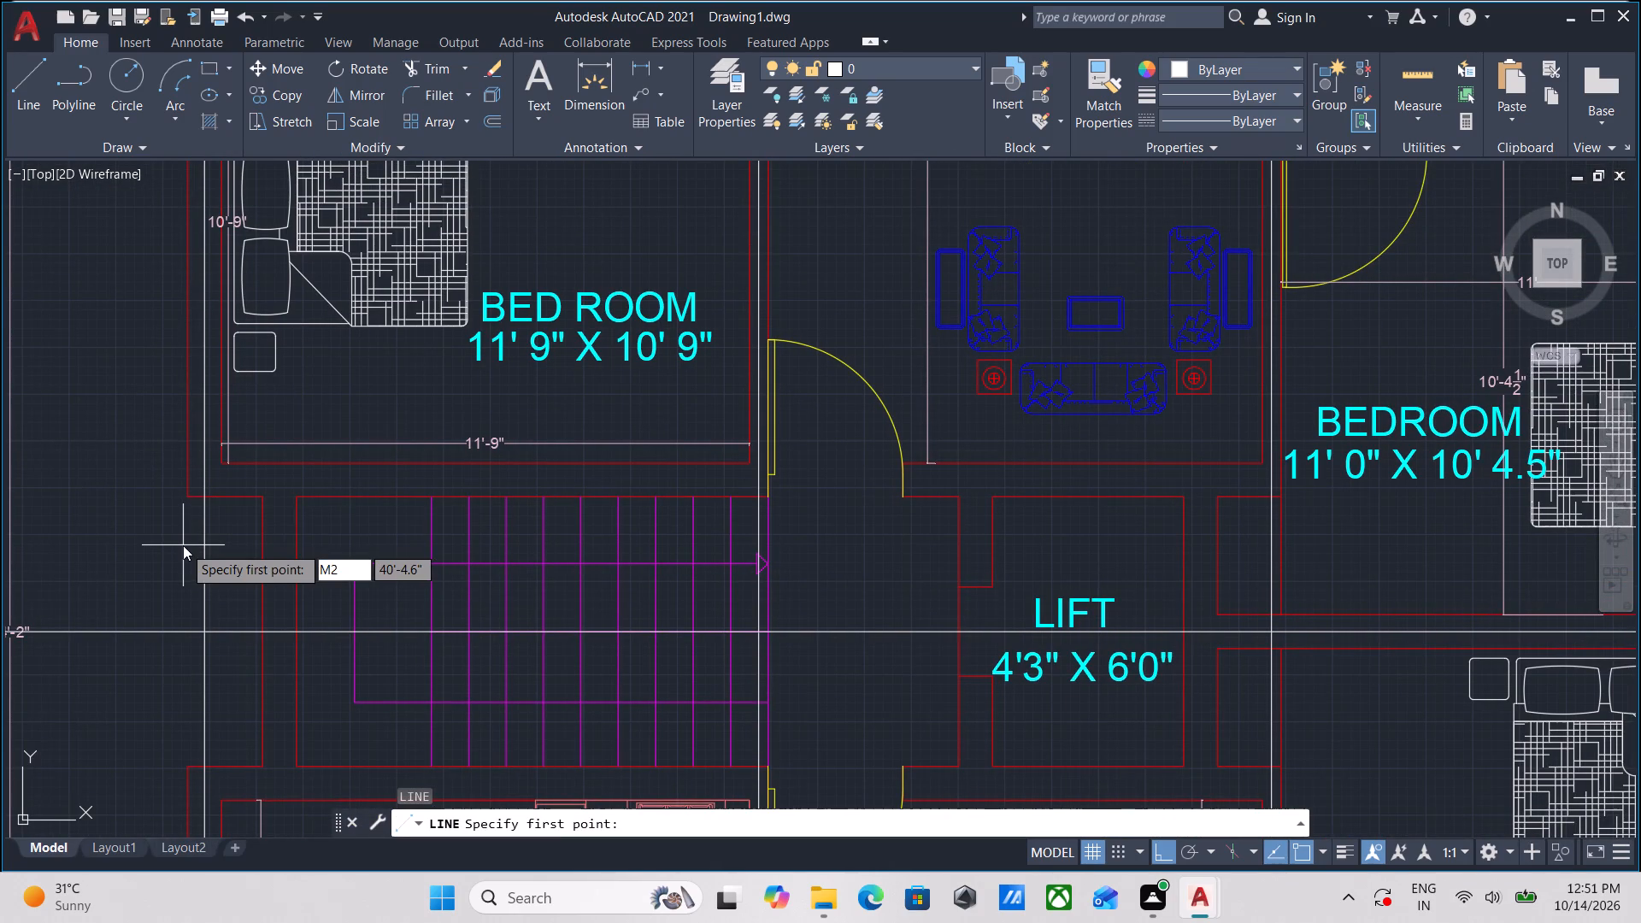
{"action": "key", "text": "p"}
{"action": "key", "text": "Return"}
{"action": "scroll", "coordinate": [247, 439], "scroll_direction": "up", "scroll_amount": 2}
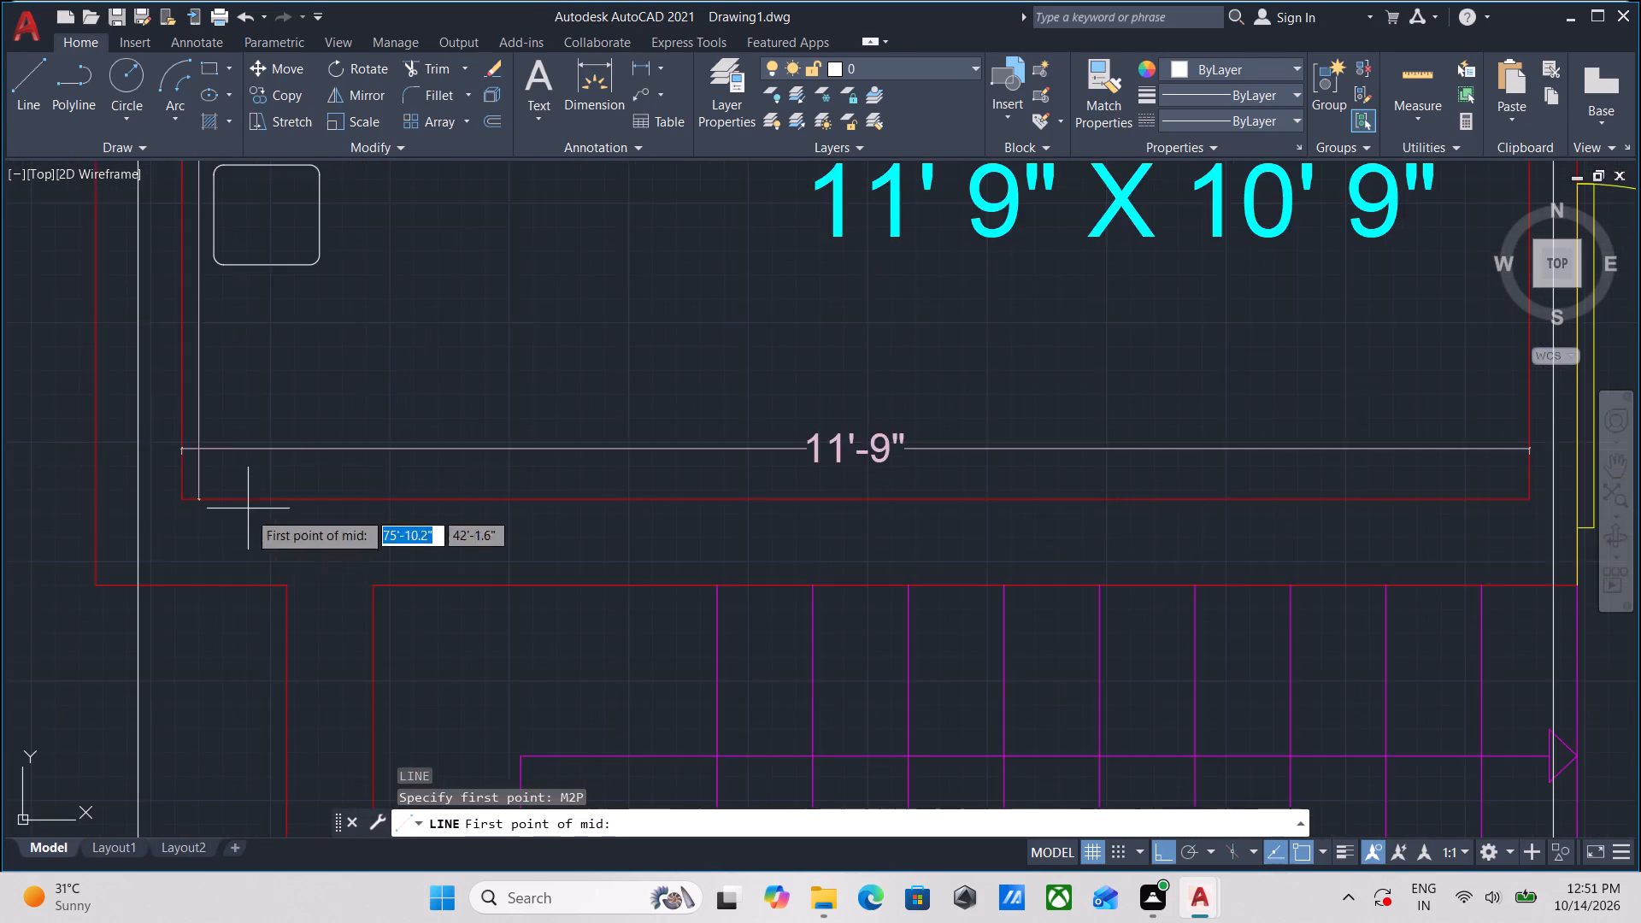
{"action": "scroll", "coordinate": [203, 542], "scroll_direction": "up", "scroll_amount": 1}
{"action": "middle_click_drag", "start_coordinate": [202, 541], "coordinate": [278, 510]}
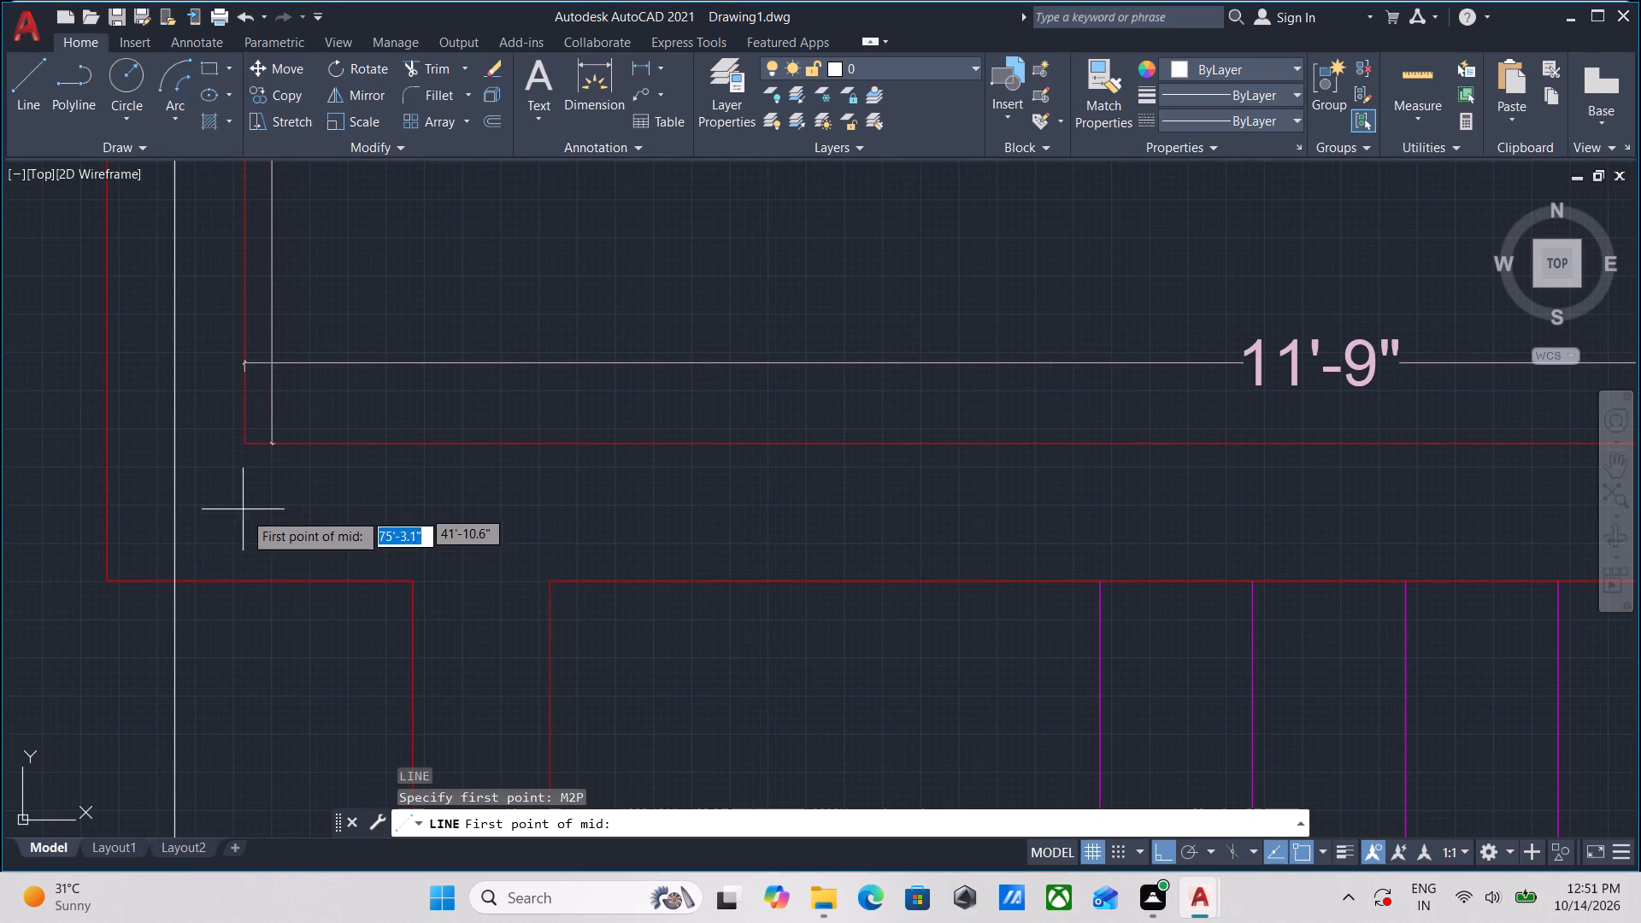
{"action": "left_click", "coordinate": [299, 446]}
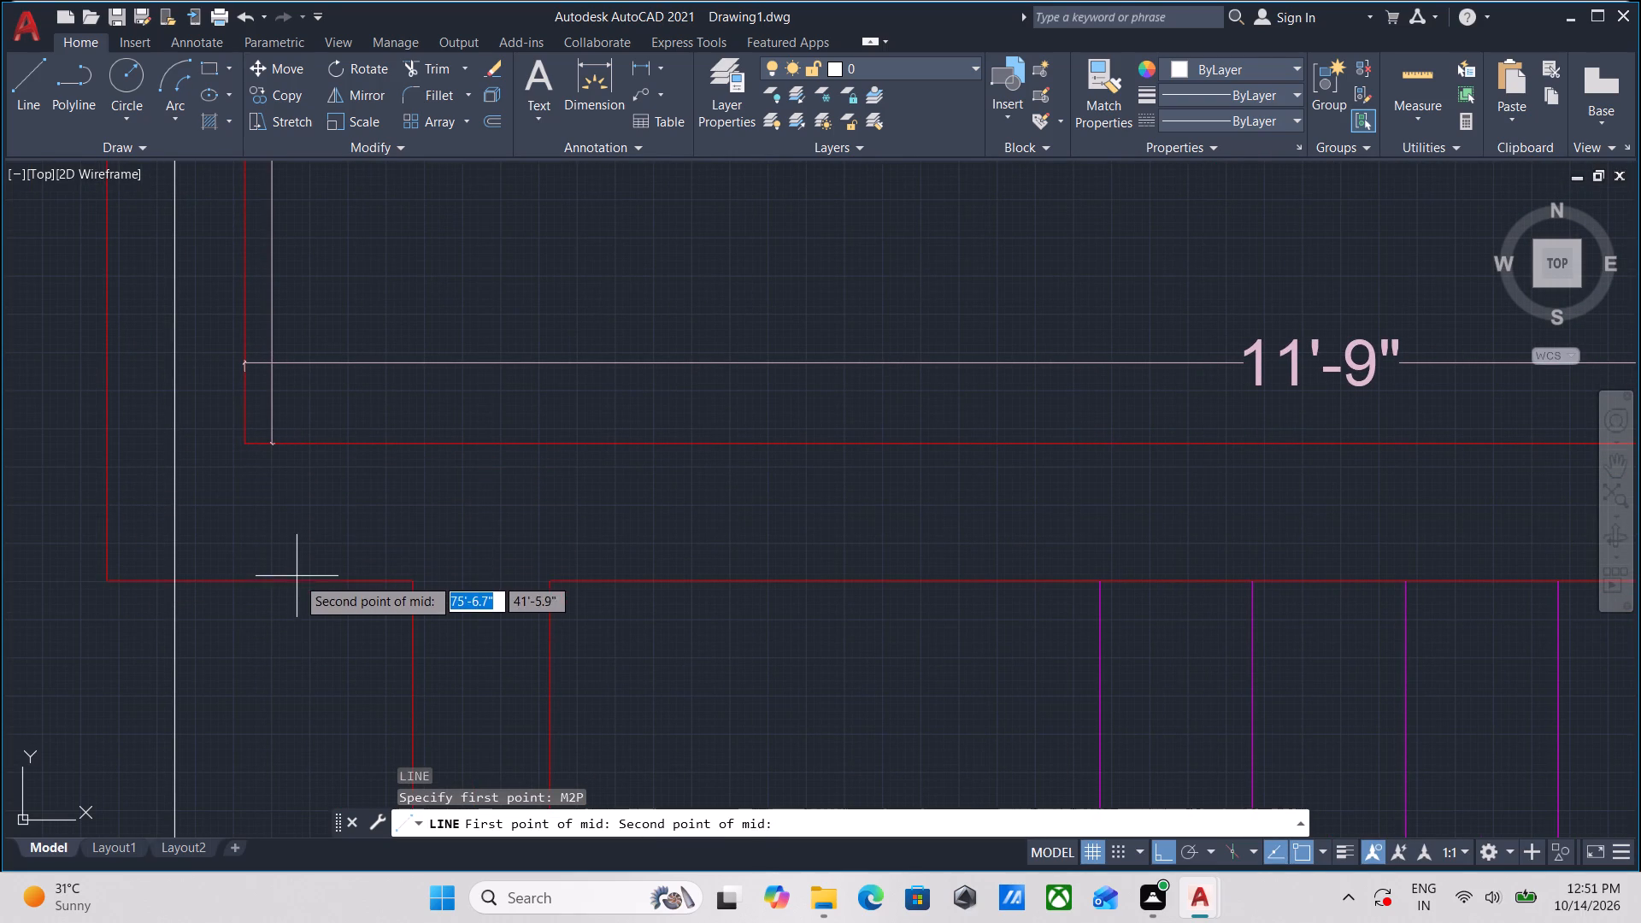
{"action": "left_click", "coordinate": [297, 583]}
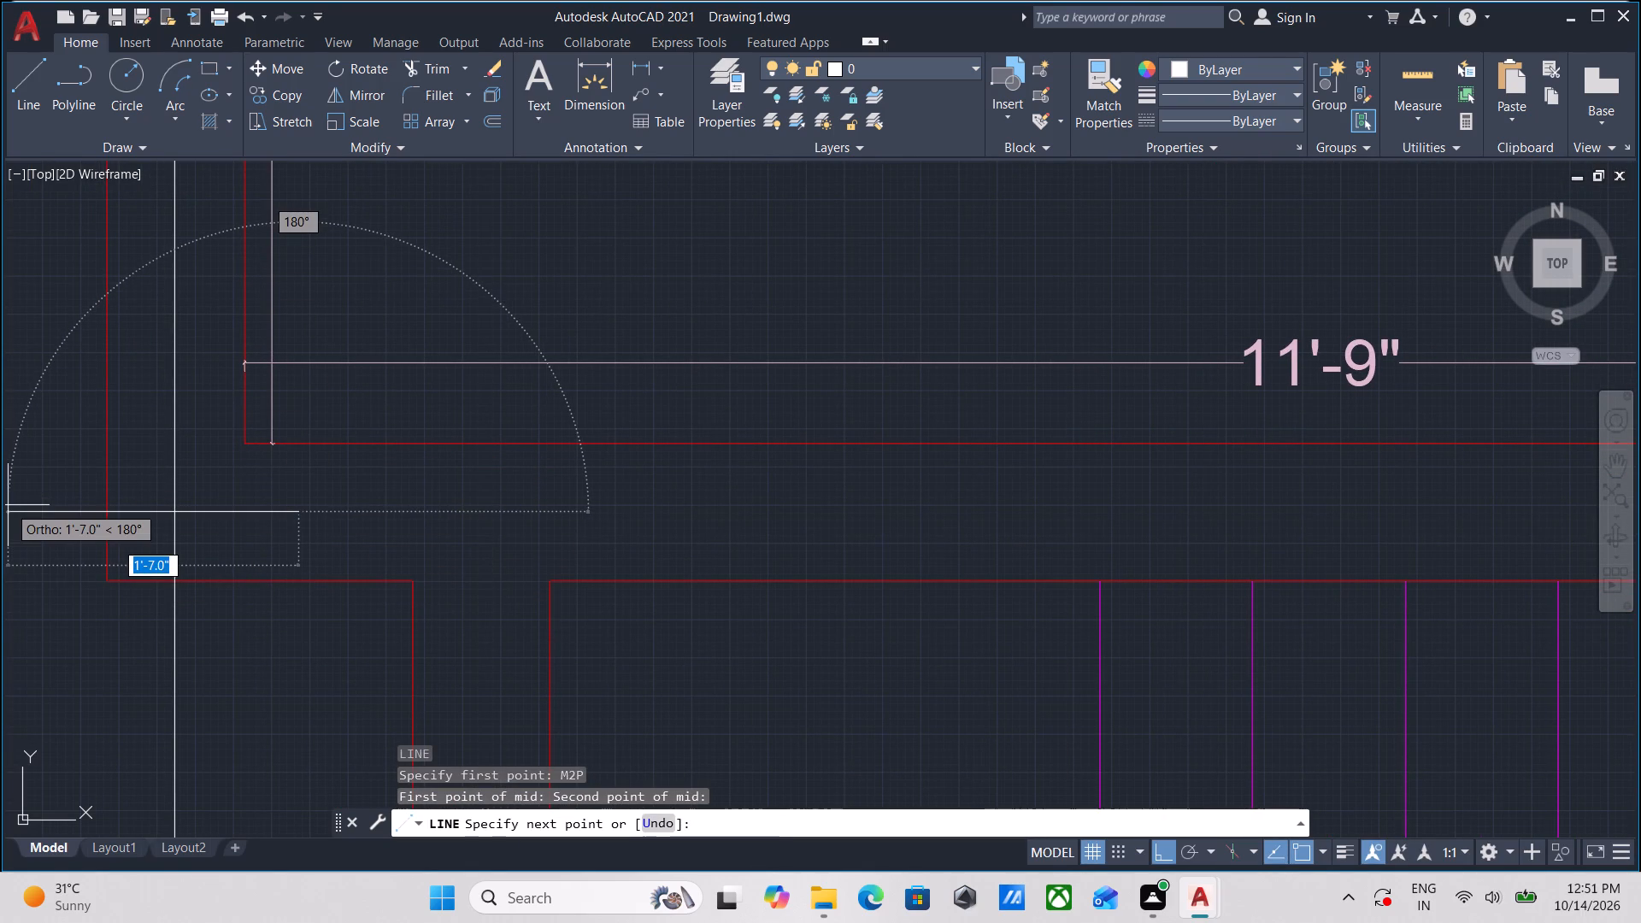
{"action": "middle_click_drag", "start_coordinate": [8, 505], "coordinate": [459, 536]}
{"action": "scroll", "coordinate": [390, 541], "scroll_direction": "down", "scroll_amount": 2}
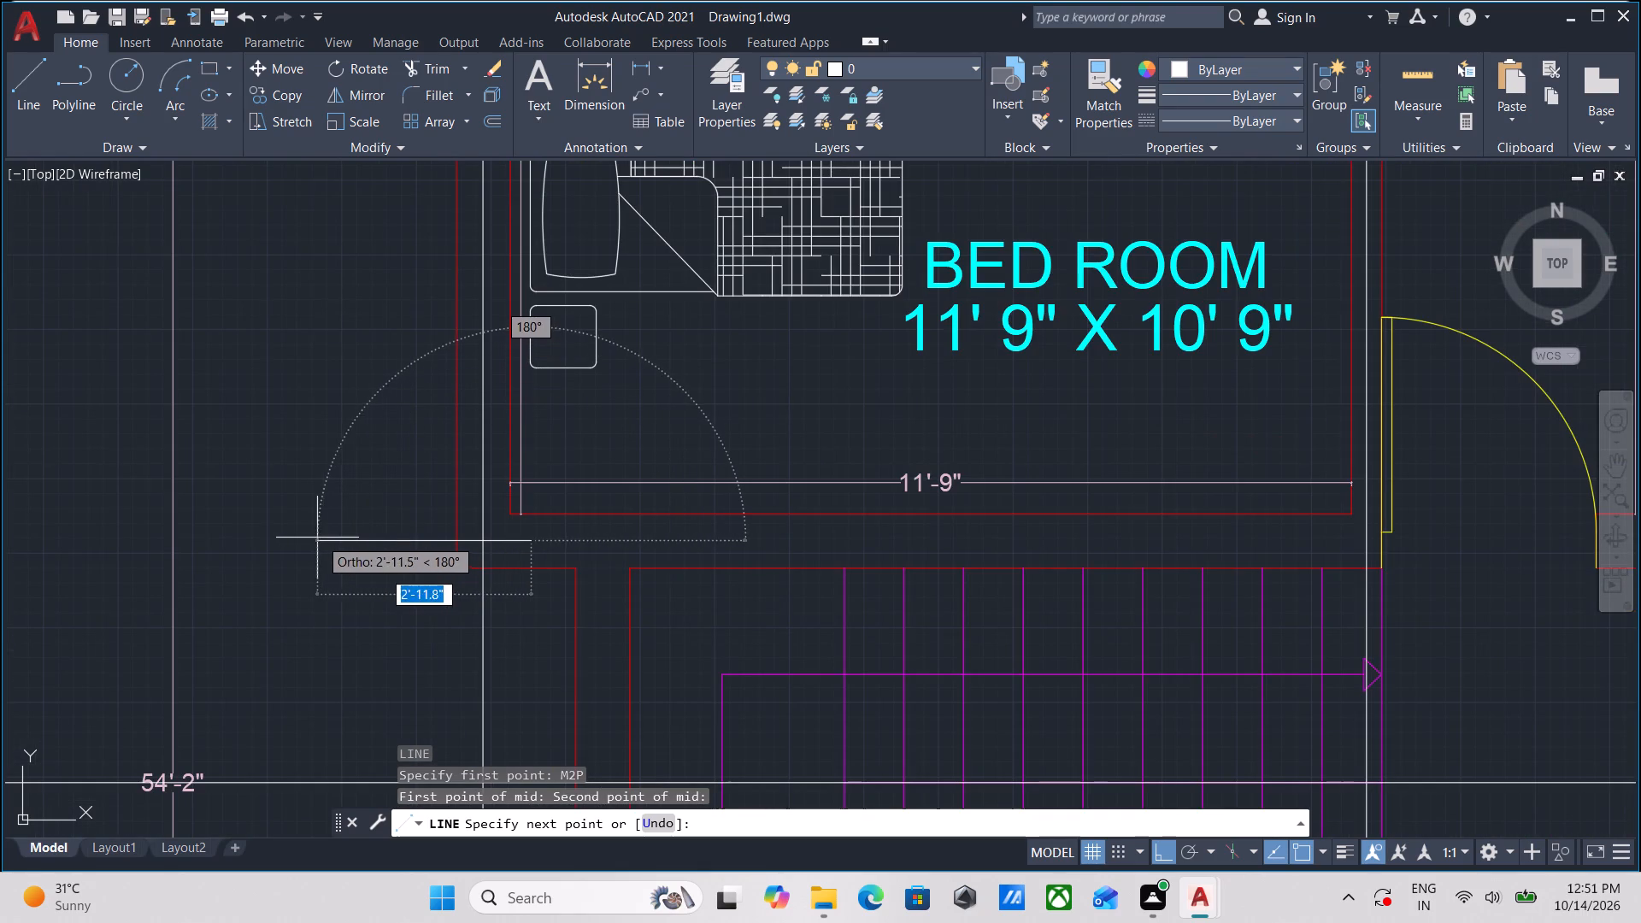
{"action": "middle_click_drag", "start_coordinate": [878, 552], "coordinate": [344, 566]}
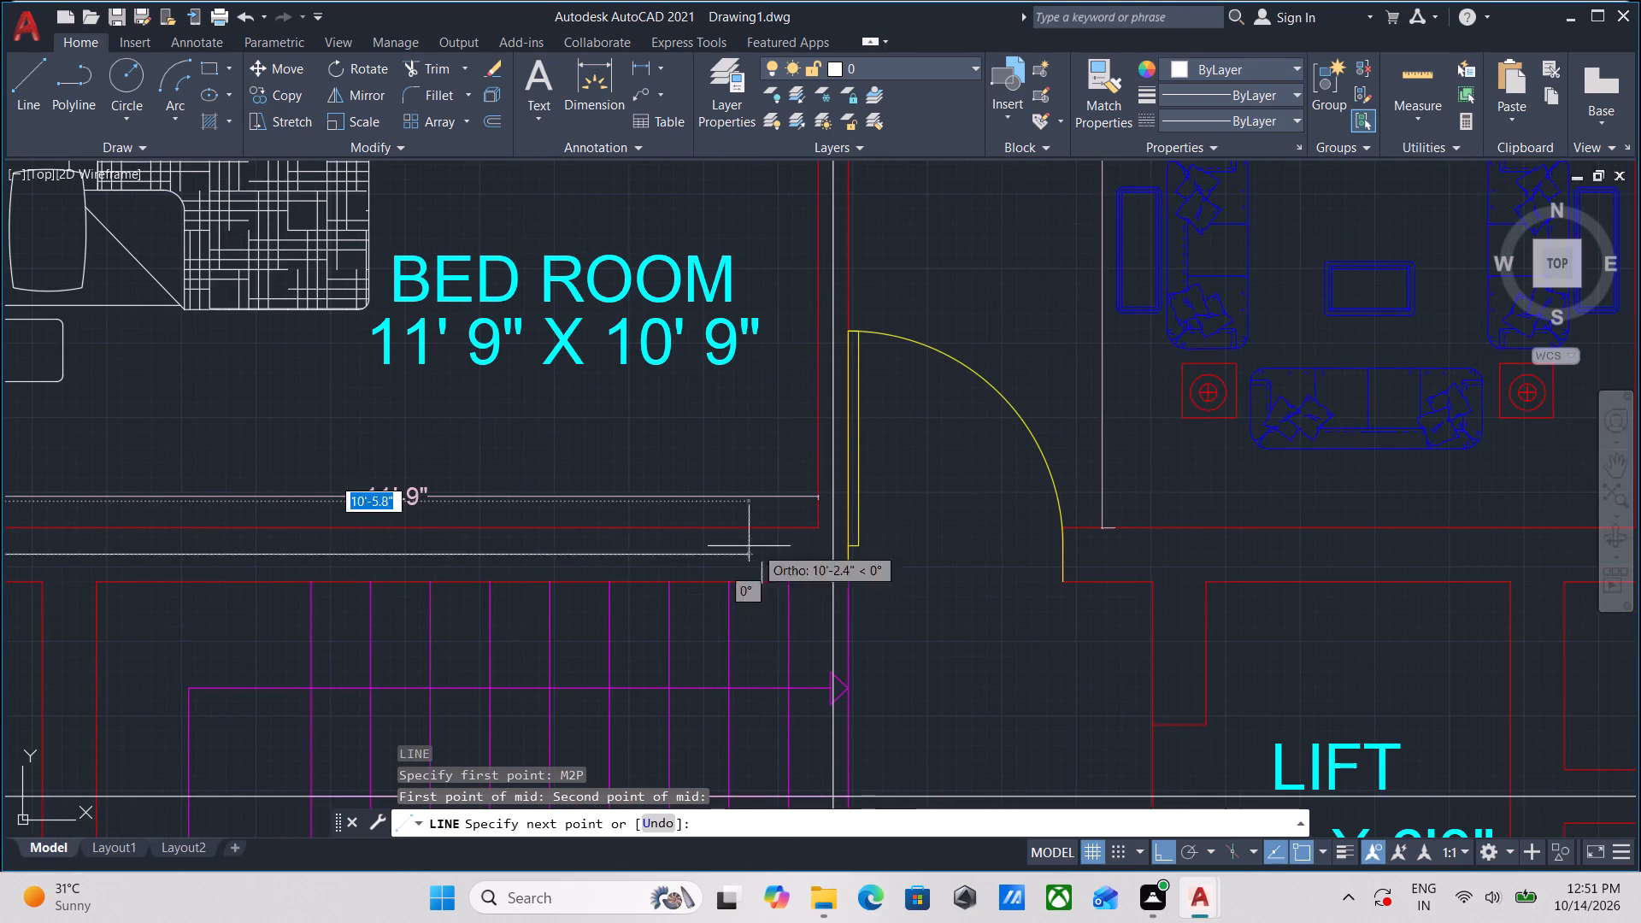
{"action": "scroll", "coordinate": [929, 534], "scroll_direction": "down", "scroll_amount": 1}
{"action": "middle_click_drag", "start_coordinate": [929, 534], "coordinate": [401, 503]}
{"action": "middle_click_drag", "start_coordinate": [992, 492], "coordinate": [412, 508]}
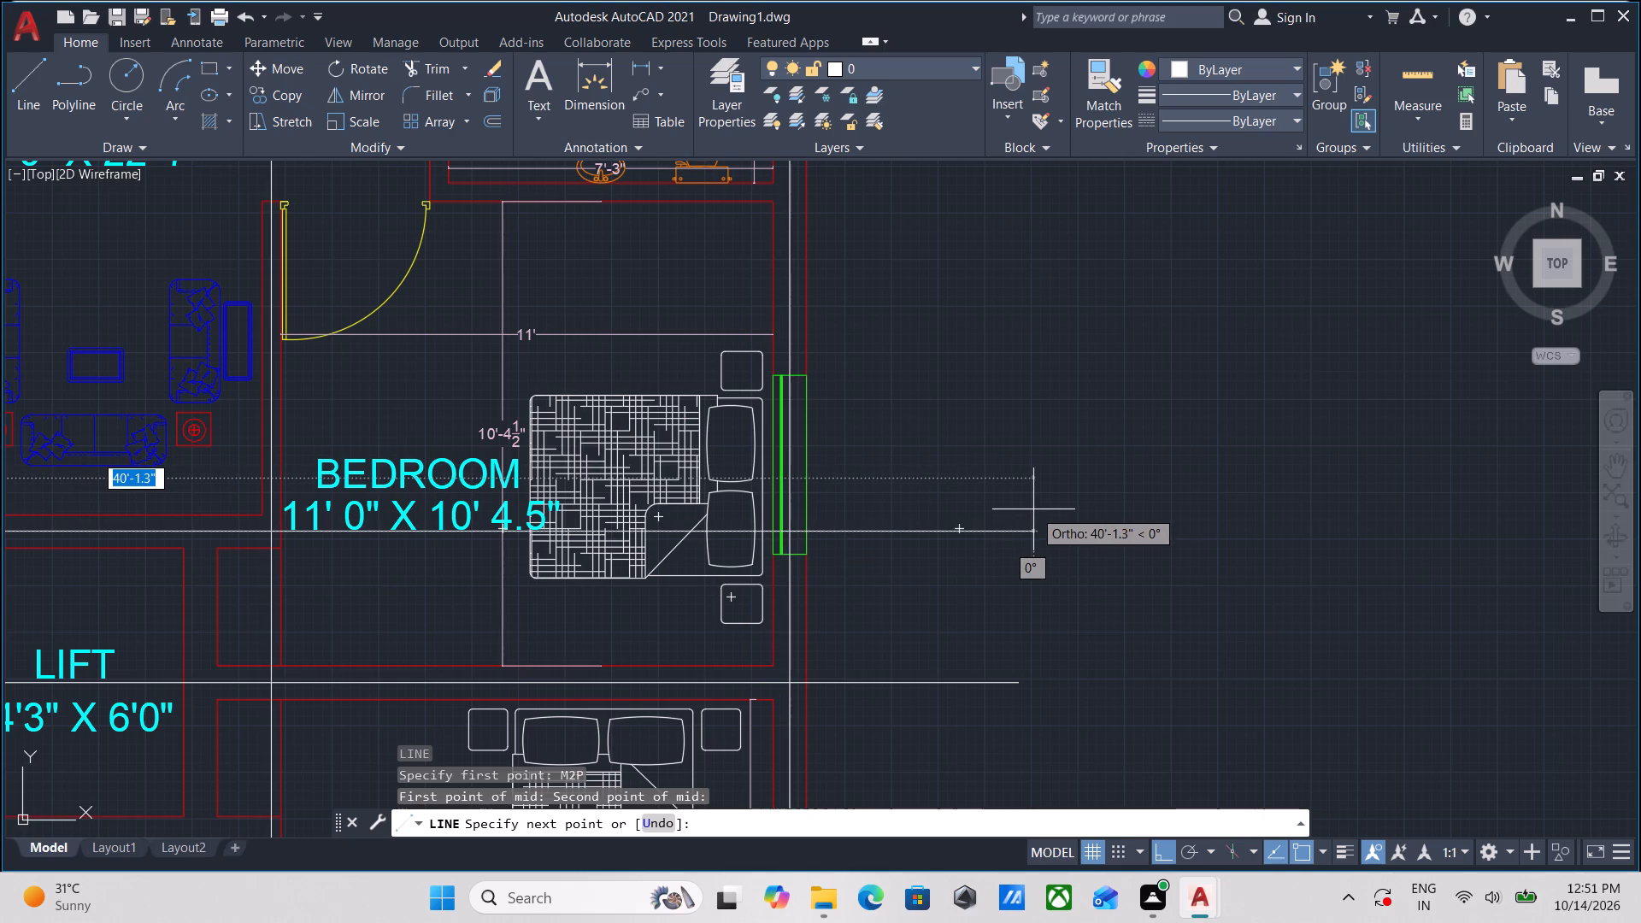
{"action": "middle_click_drag", "start_coordinate": [992, 520], "coordinate": [573, 544]}
{"action": "left_click", "coordinate": [697, 539]}
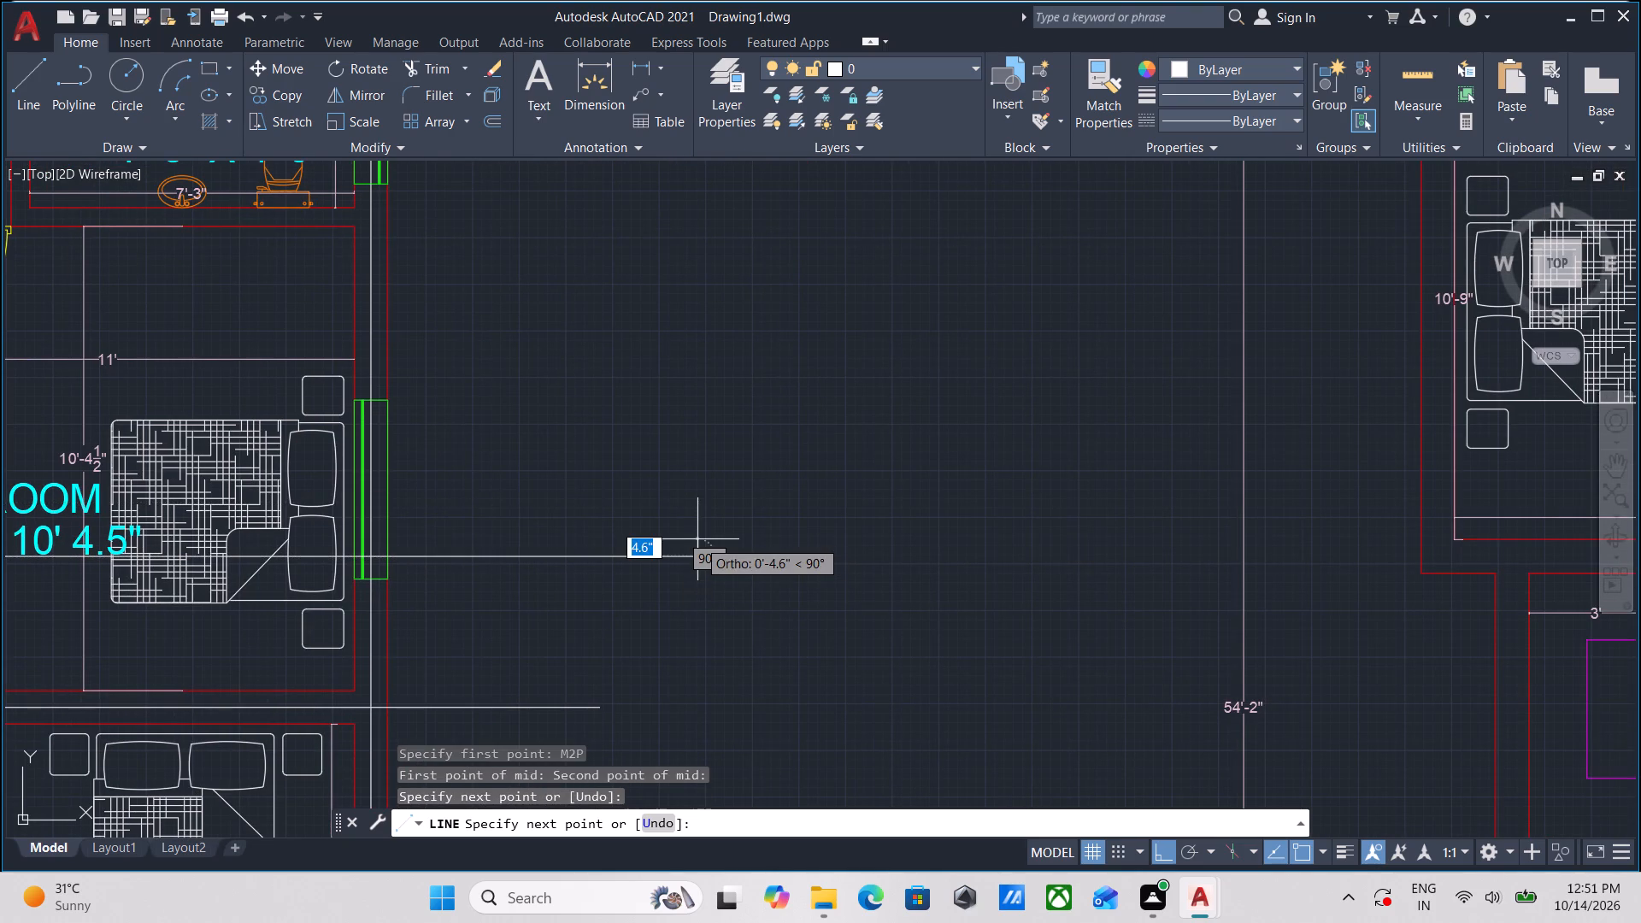
{"action": "key", "text": "Escape"}
Stretch the west end of the bedroom–staircase wall's centre line past the west outer wall, level with the horizontal line through the staircase.
{"action": "scroll", "coordinate": [368, 681], "scroll_direction": "down", "scroll_amount": 2}
{"action": "middle_click_drag", "start_coordinate": [226, 667], "coordinate": [691, 576]}
{"action": "scroll", "coordinate": [270, 552], "scroll_direction": "up", "scroll_amount": 2}
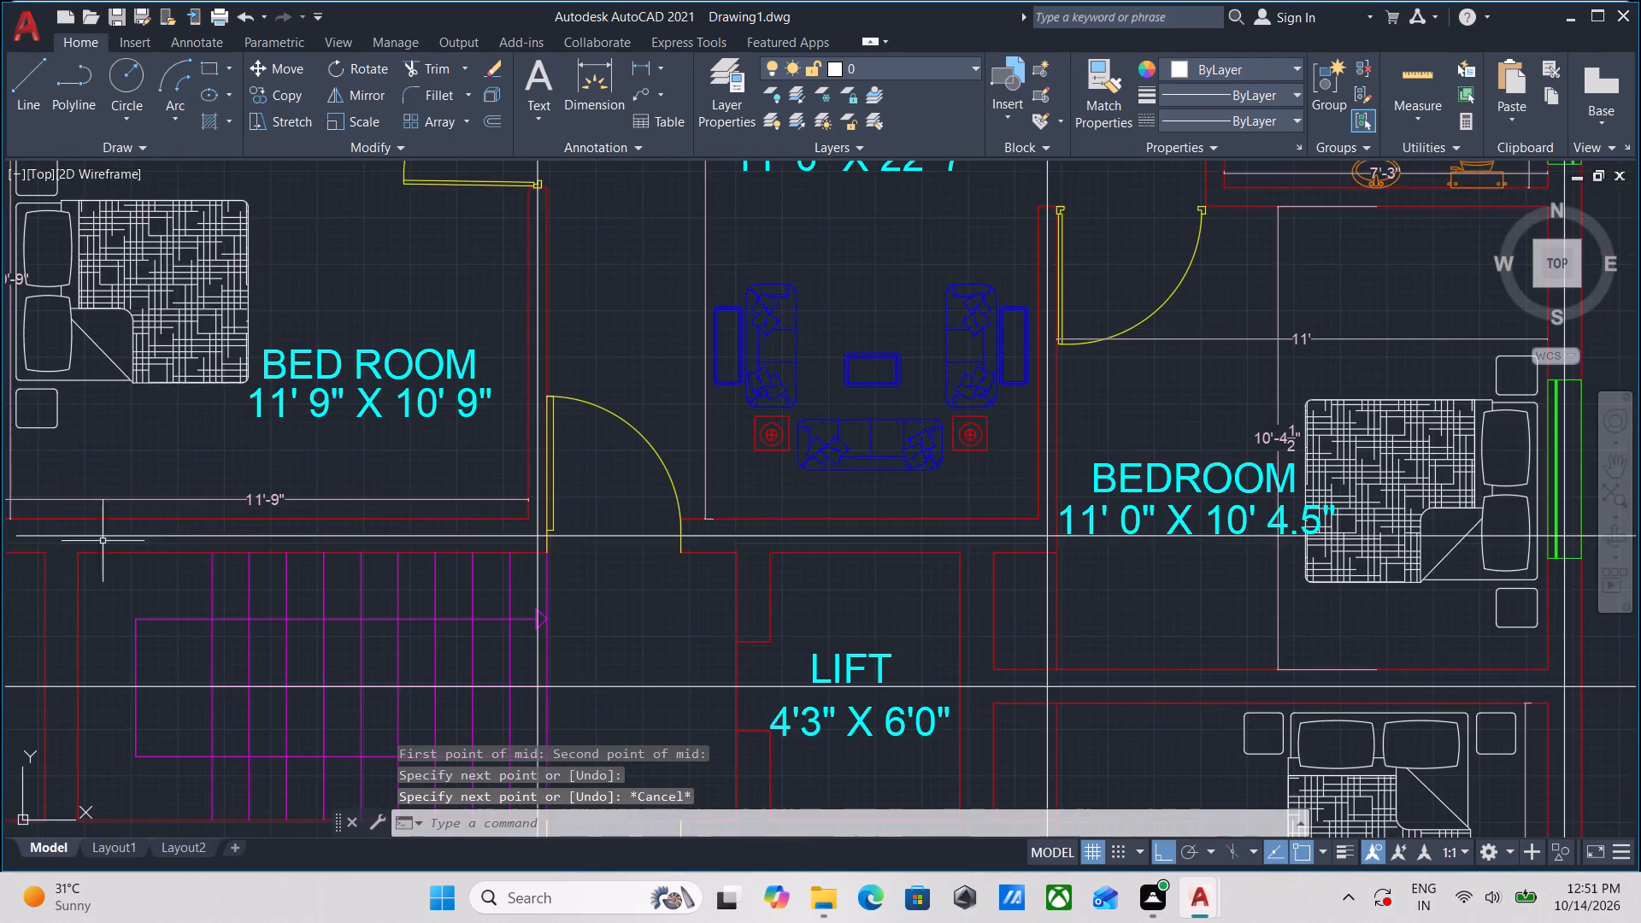
{"action": "middle_click_drag", "start_coordinate": [85, 534], "coordinate": [409, 556]}
{"action": "scroll", "coordinate": [326, 559], "scroll_direction": "up", "scroll_amount": 3}
{"action": "middle_click_drag", "start_coordinate": [225, 552], "coordinate": [550, 563]}
{"action": "left_click", "coordinate": [480, 600]}
{"action": "left_click", "coordinate": [459, 561]}
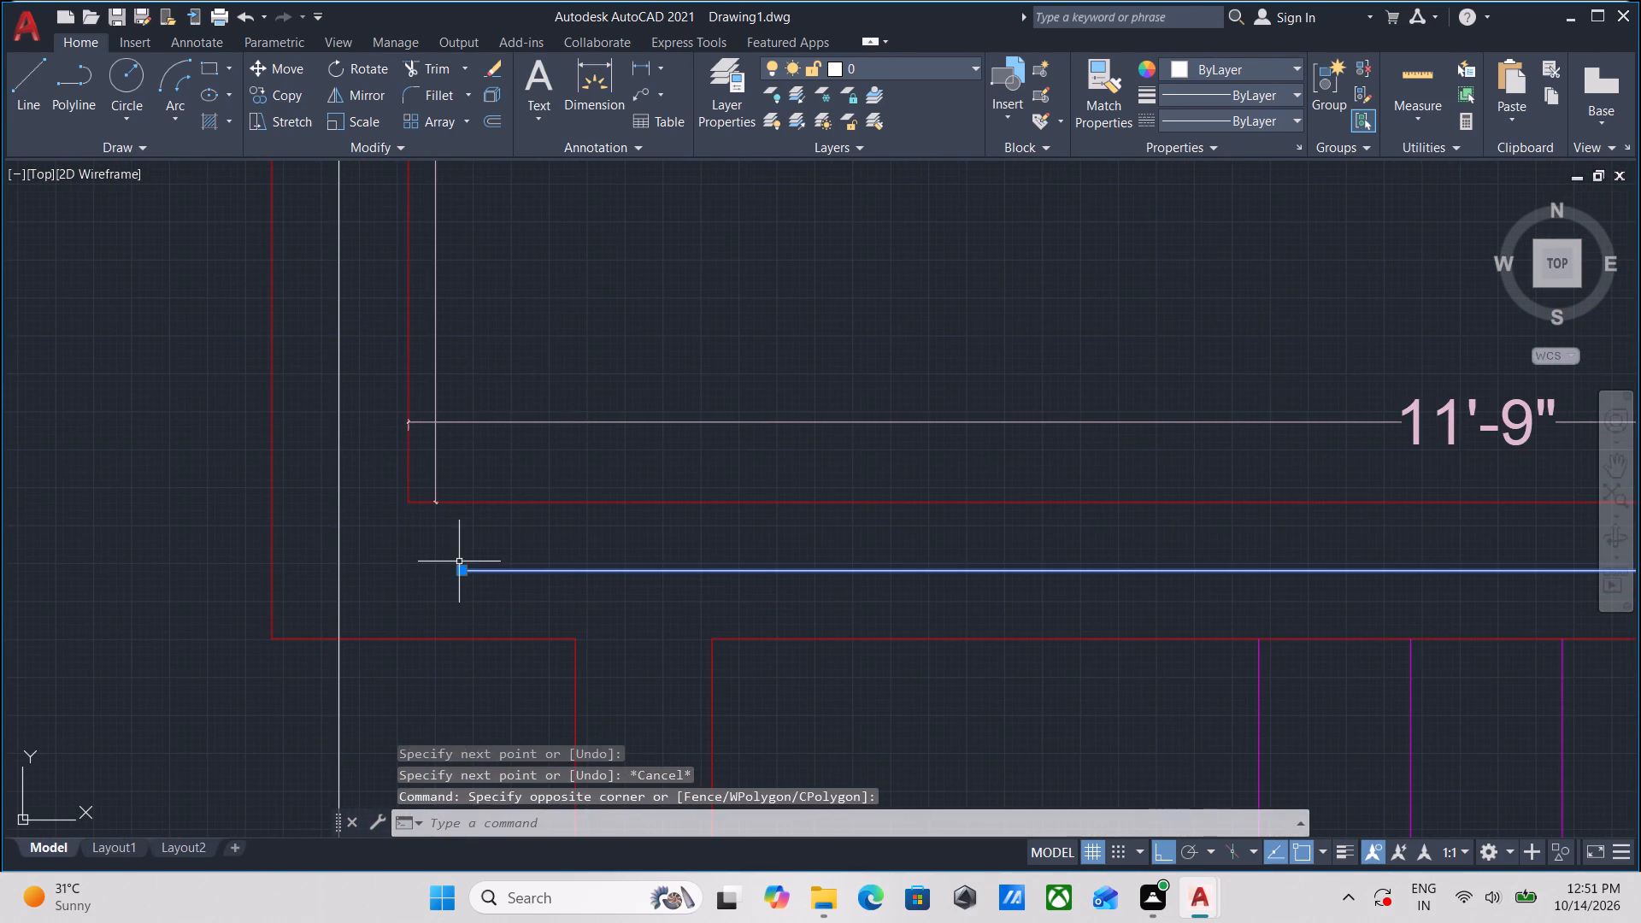
{"action": "left_click", "coordinate": [458, 573]}
{"action": "scroll", "coordinate": [60, 569], "scroll_direction": "down", "scroll_amount": 1}
{"action": "middle_click_drag", "start_coordinate": [60, 569], "coordinate": [162, 557]}
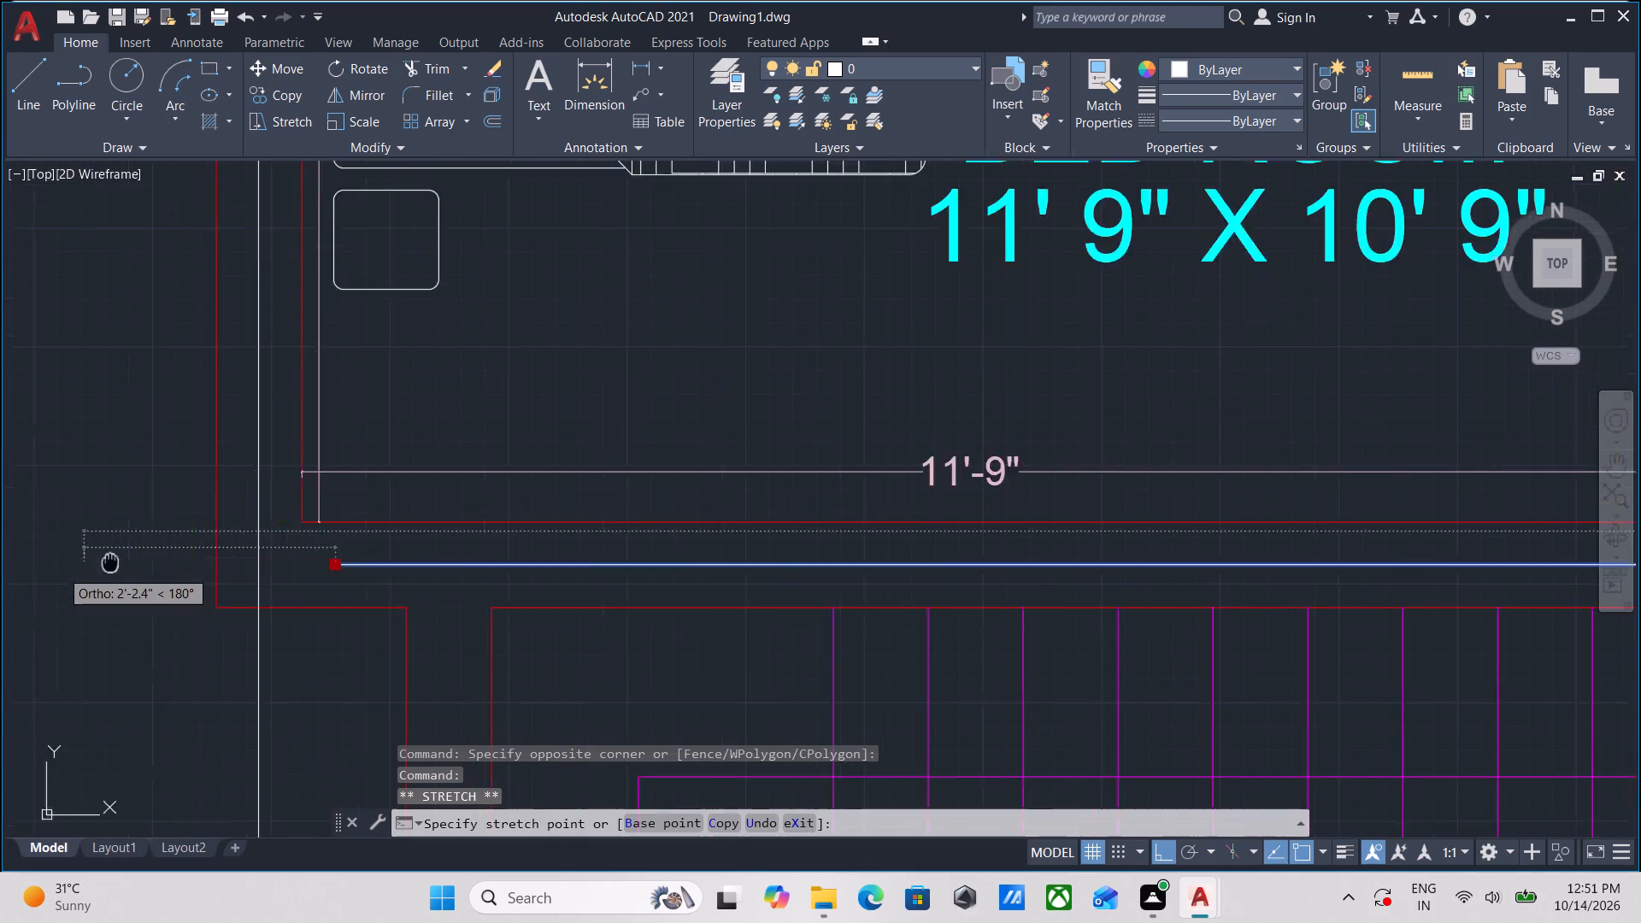
{"action": "middle_click_drag", "start_coordinate": [162, 557], "coordinate": [467, 541]}
{"action": "scroll", "coordinate": [291, 544], "scroll_direction": "down", "scroll_amount": 5}
{"action": "middle_click_drag", "start_coordinate": [215, 543], "coordinate": [382, 546]}
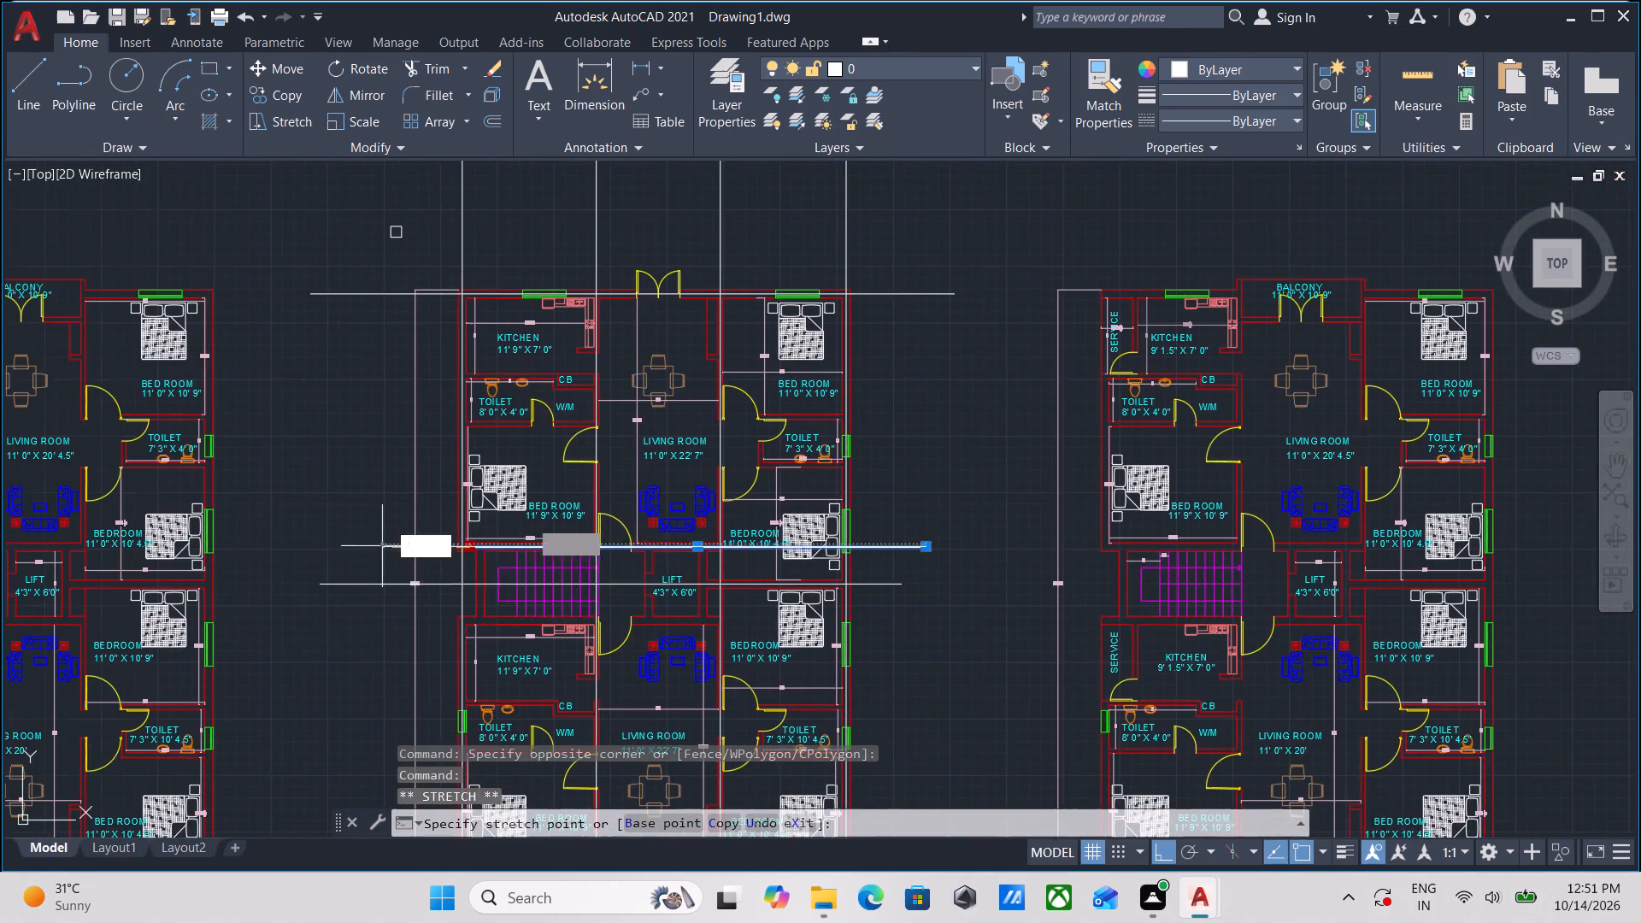
{"action": "scroll", "coordinate": [352, 549], "scroll_direction": "up", "scroll_amount": 3}
{"action": "scroll", "coordinate": [308, 555], "scroll_direction": "down", "scroll_amount": 1}
{"action": "left_click", "coordinate": [256, 552]}
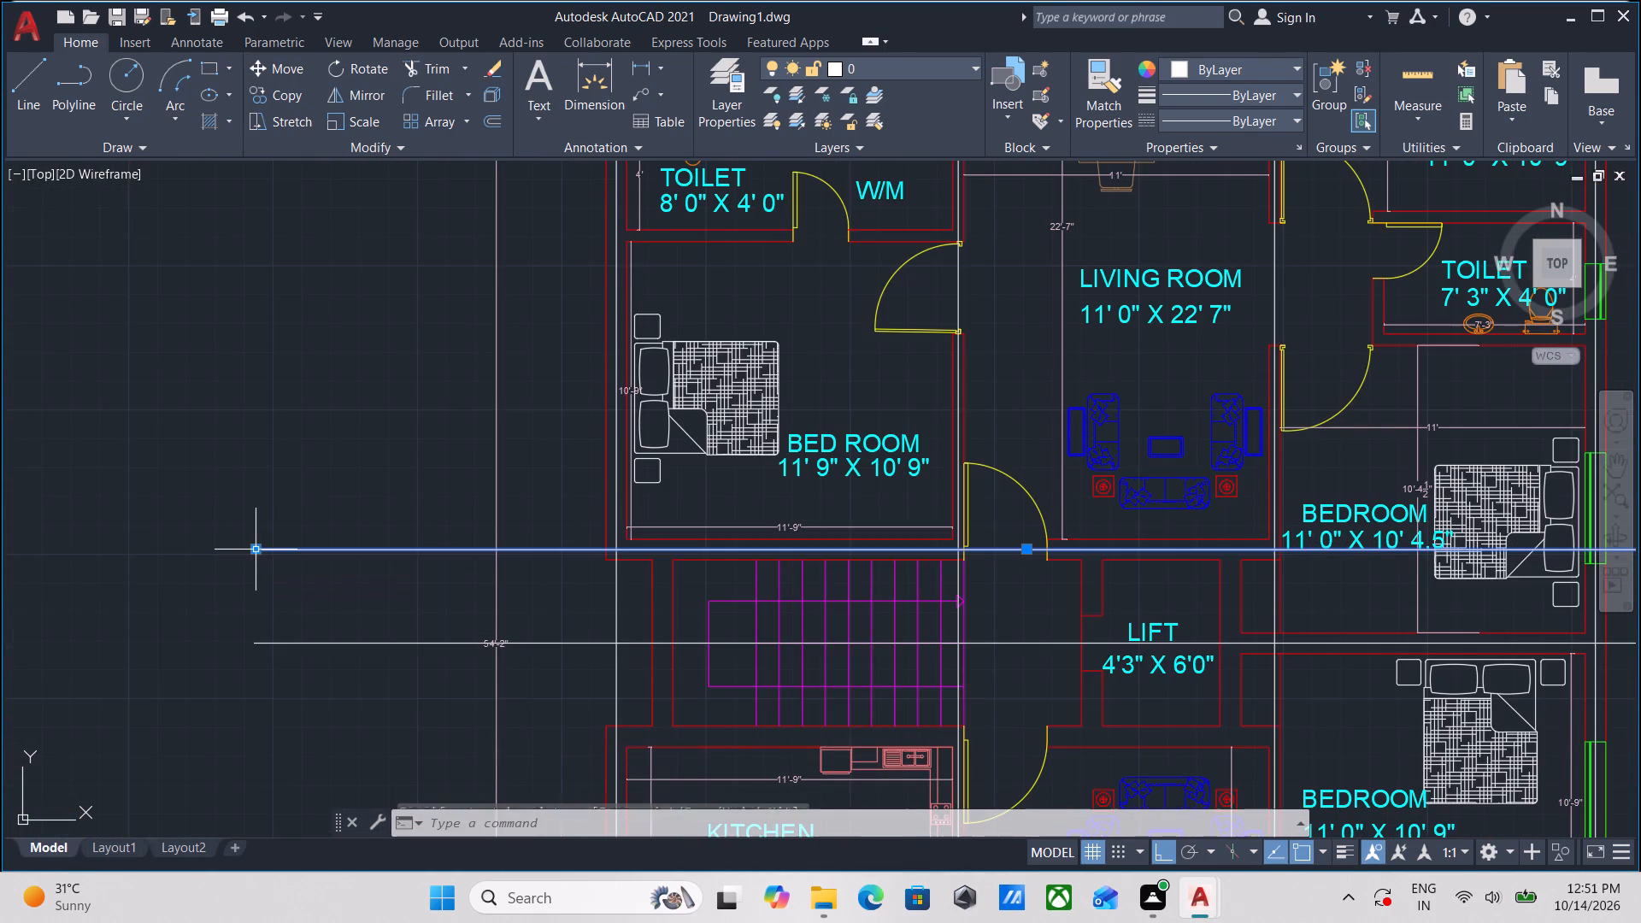
{"action": "key", "text": "Escape"}
{"action": "scroll", "coordinate": [533, 542], "scroll_direction": "up", "scroll_amount": 1}
{"action": "key", "text": "Escape"}
{"action": "scroll", "coordinate": [546, 531], "scroll_direction": "down", "scroll_amount": 2}
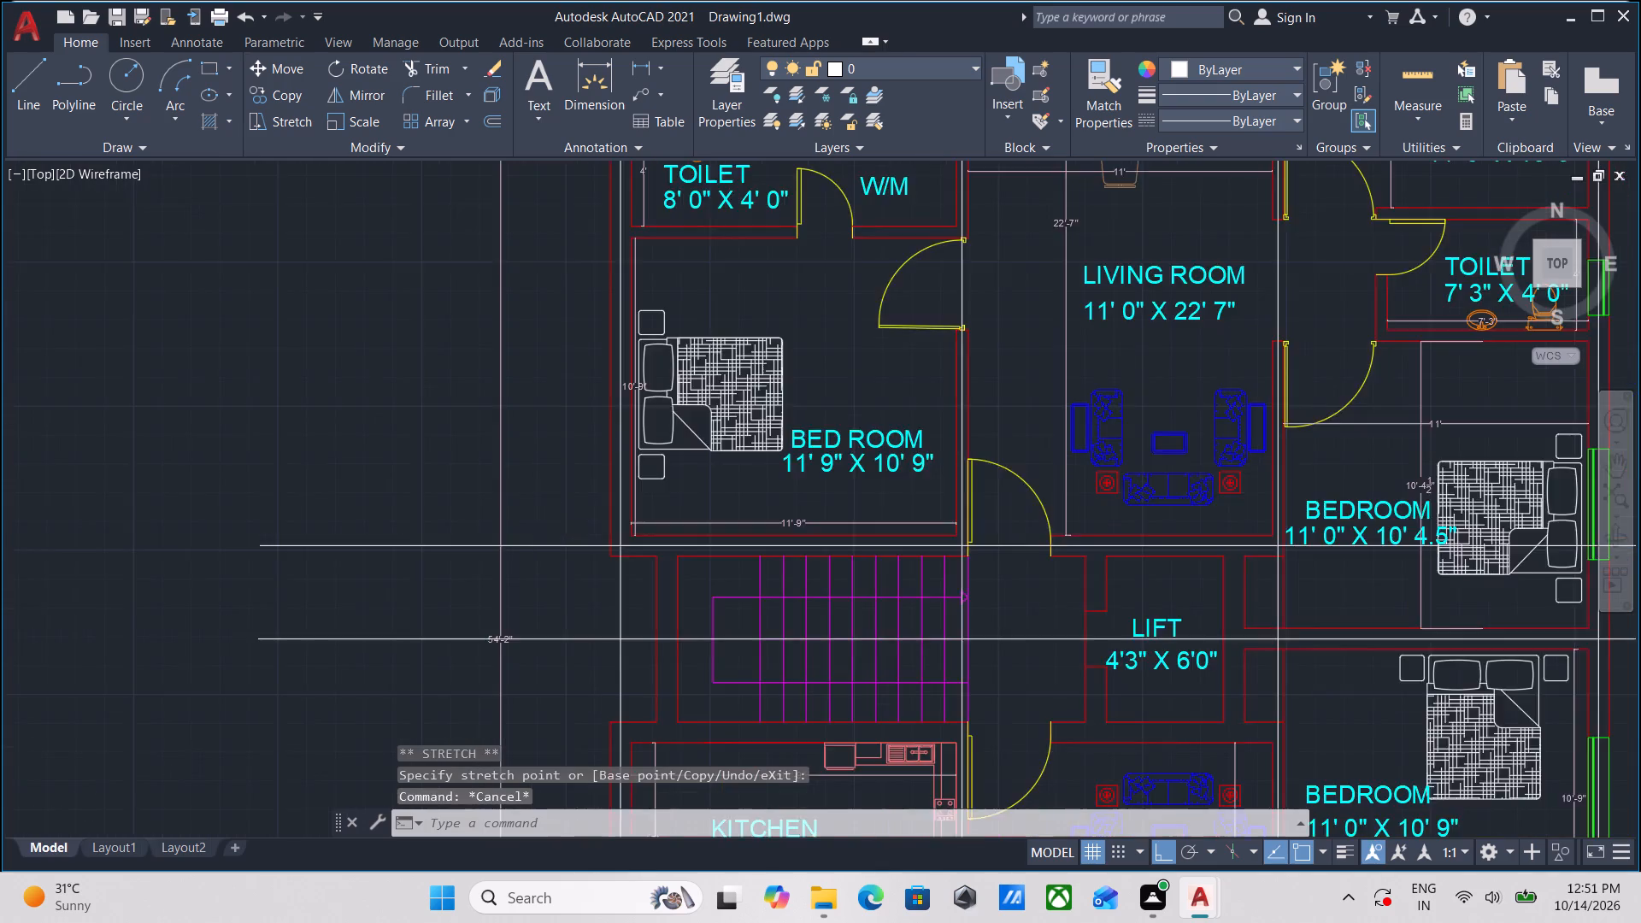
Draw a horizontal centre line about 16' westward from midway between the faces of the staircase–kitchen wall, ending past the west outer wall.
{"action": "middle_click_drag", "start_coordinate": [546, 529], "coordinate": [556, 429]}
{"action": "scroll", "coordinate": [597, 656], "scroll_direction": "up", "scroll_amount": 2}
{"action": "middle_click_drag", "start_coordinate": [599, 595], "coordinate": [509, 661]}
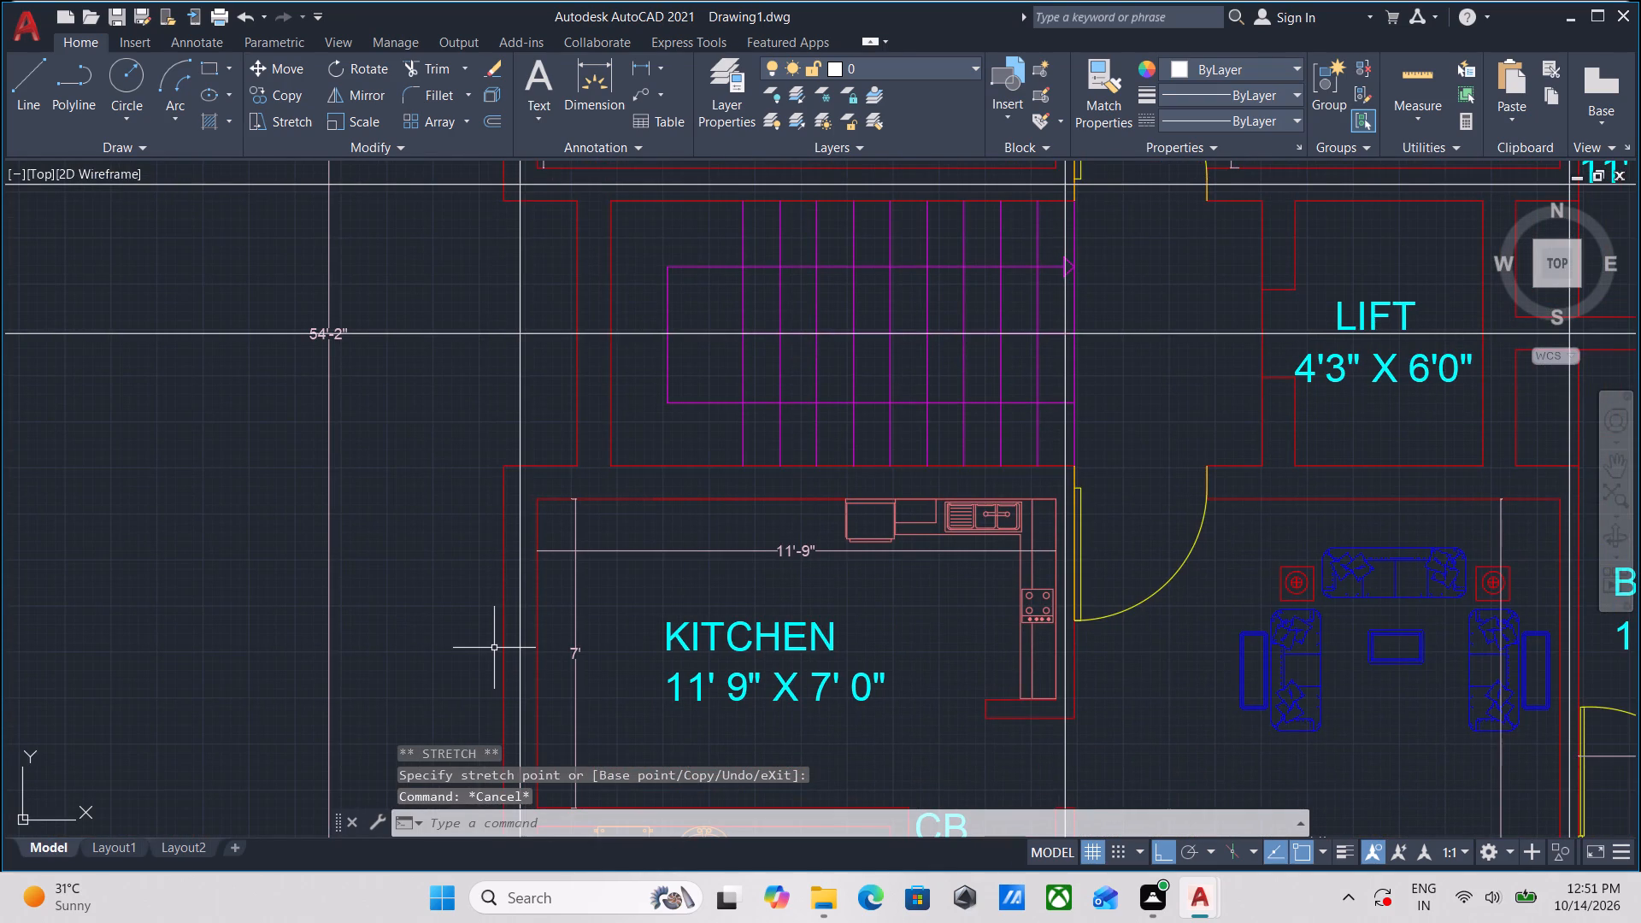
{"action": "key", "text": "l"}
{"action": "key", "text": "Return"}
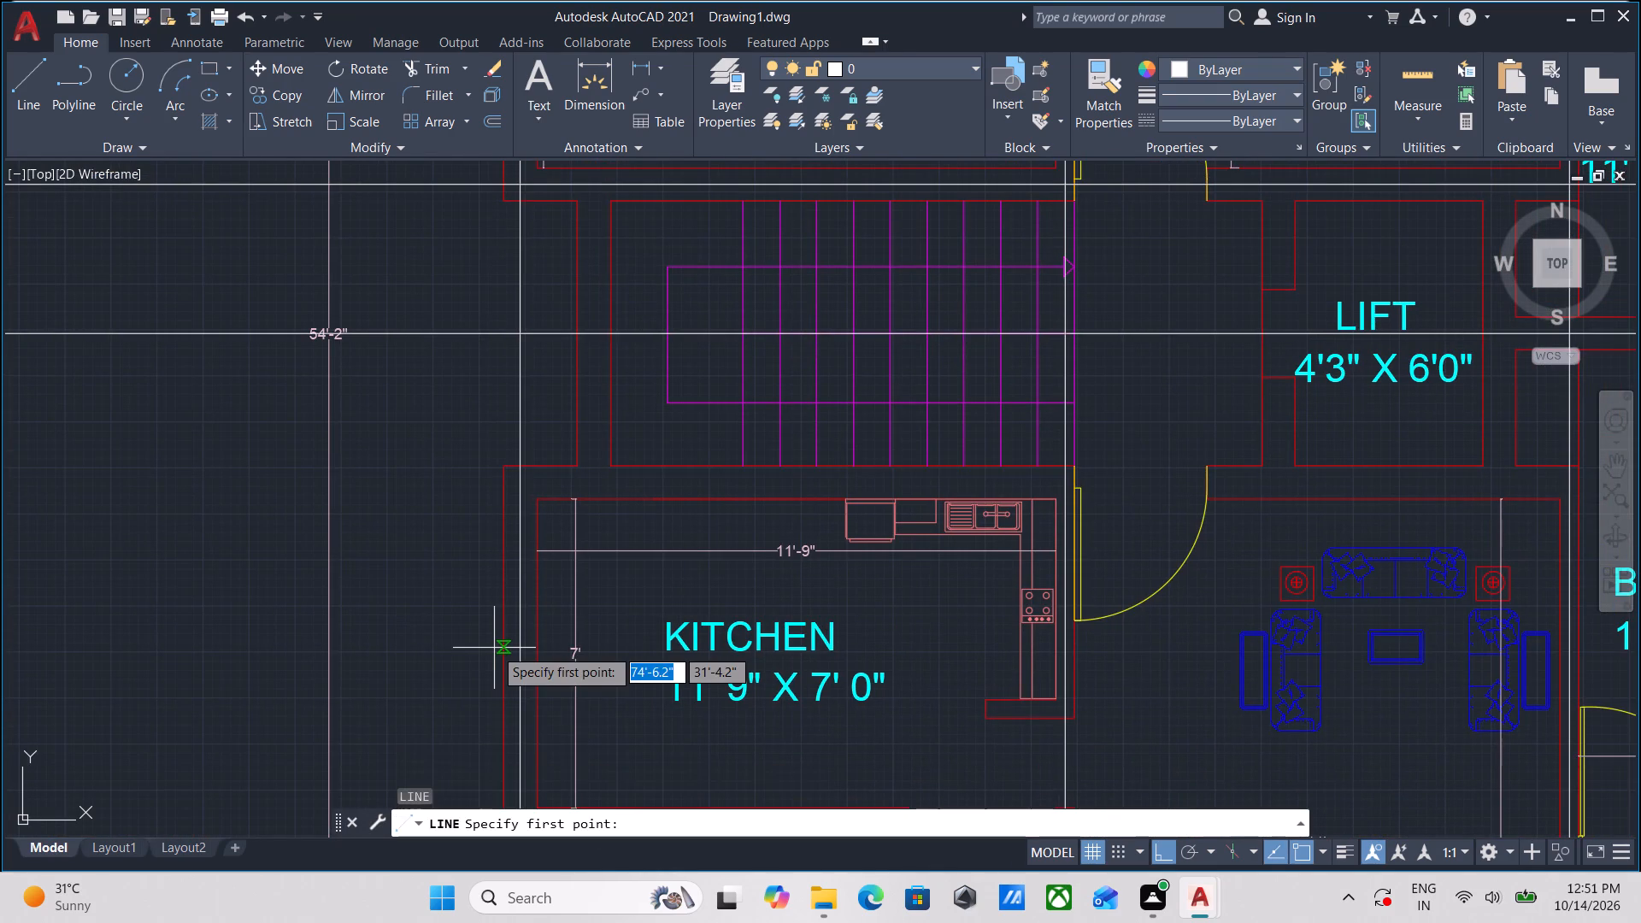
{"action": "key", "text": "m"}
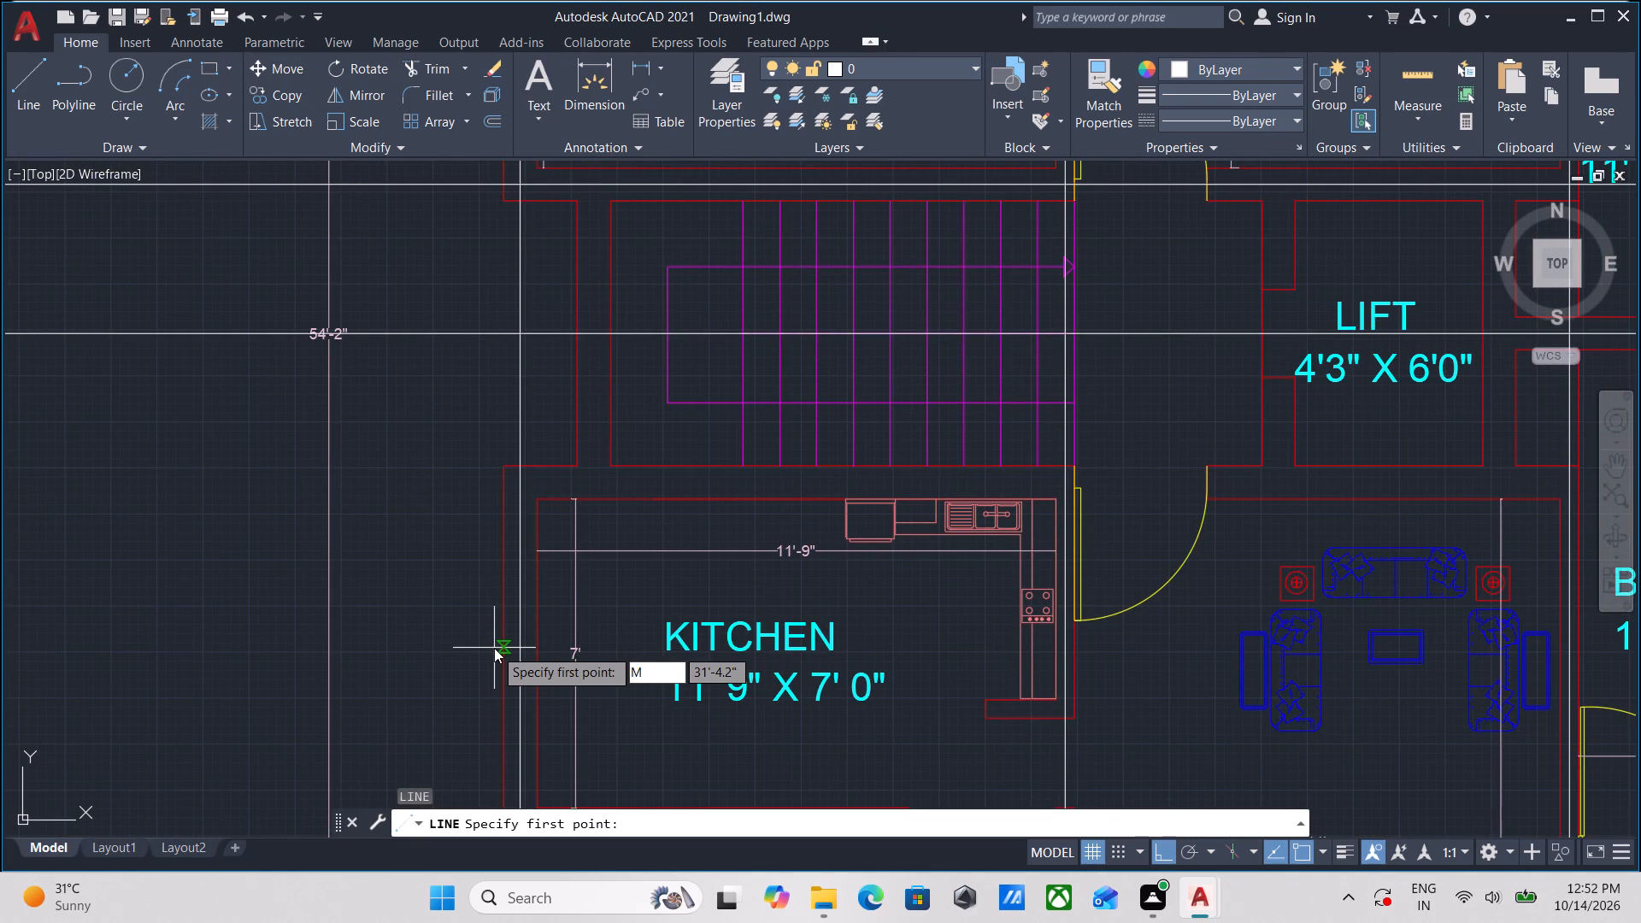
{"action": "key", "text": "2"}
{"action": "key", "text": "p"}
{"action": "key", "text": "Return"}
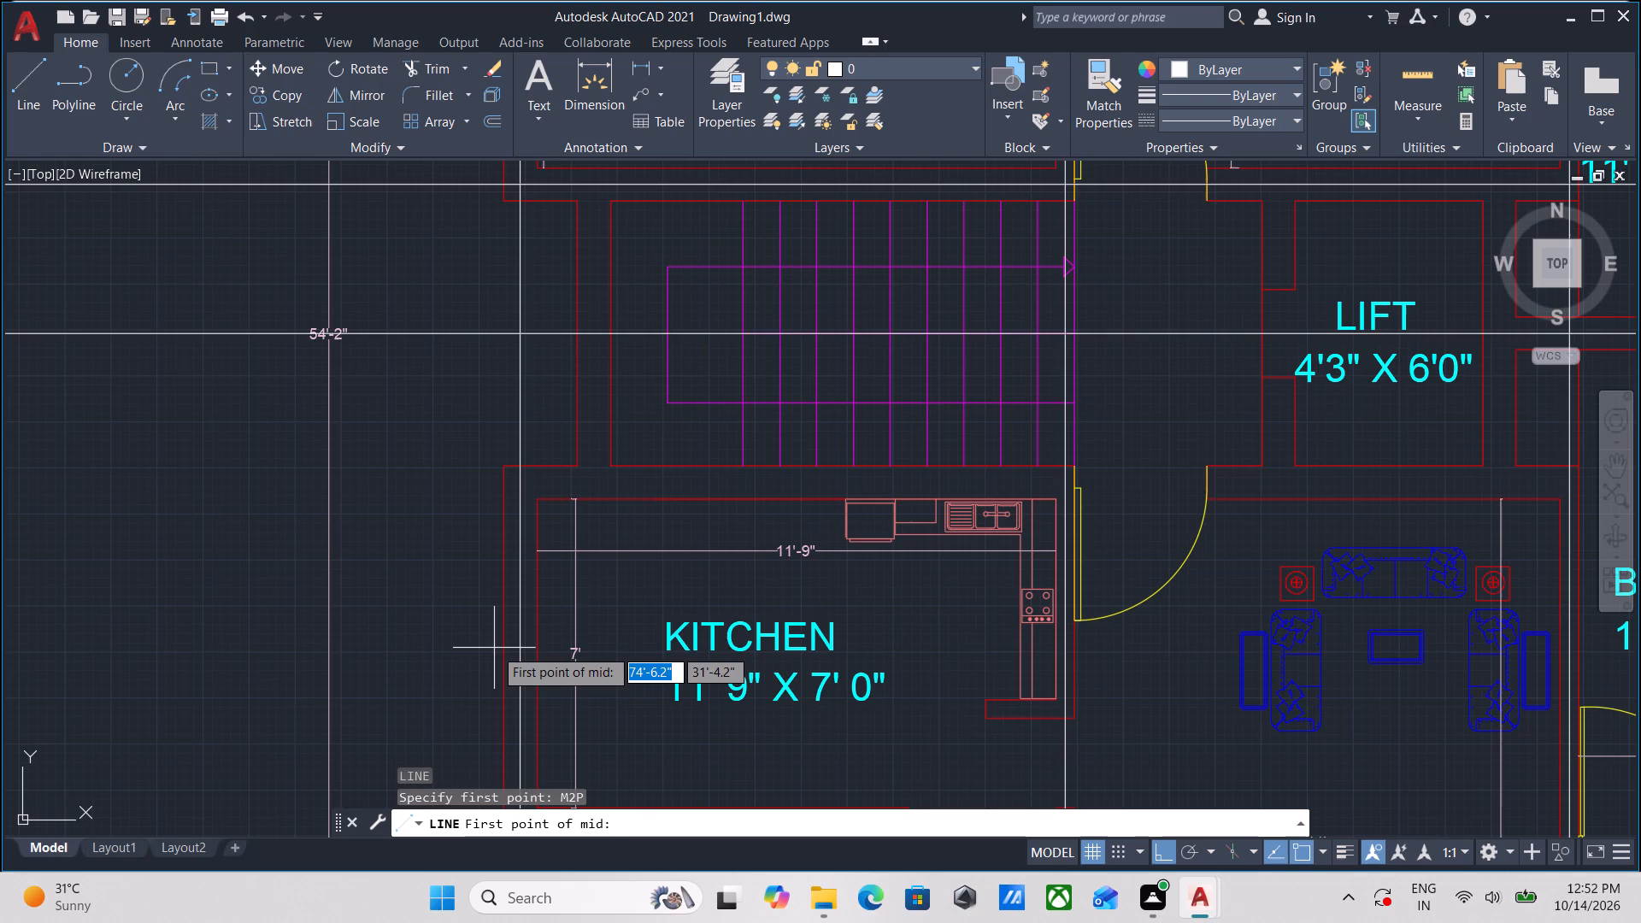
{"action": "scroll", "coordinate": [611, 567], "scroll_direction": "down", "scroll_amount": 1}
{"action": "middle_click_drag", "start_coordinate": [611, 567], "coordinate": [604, 620]}
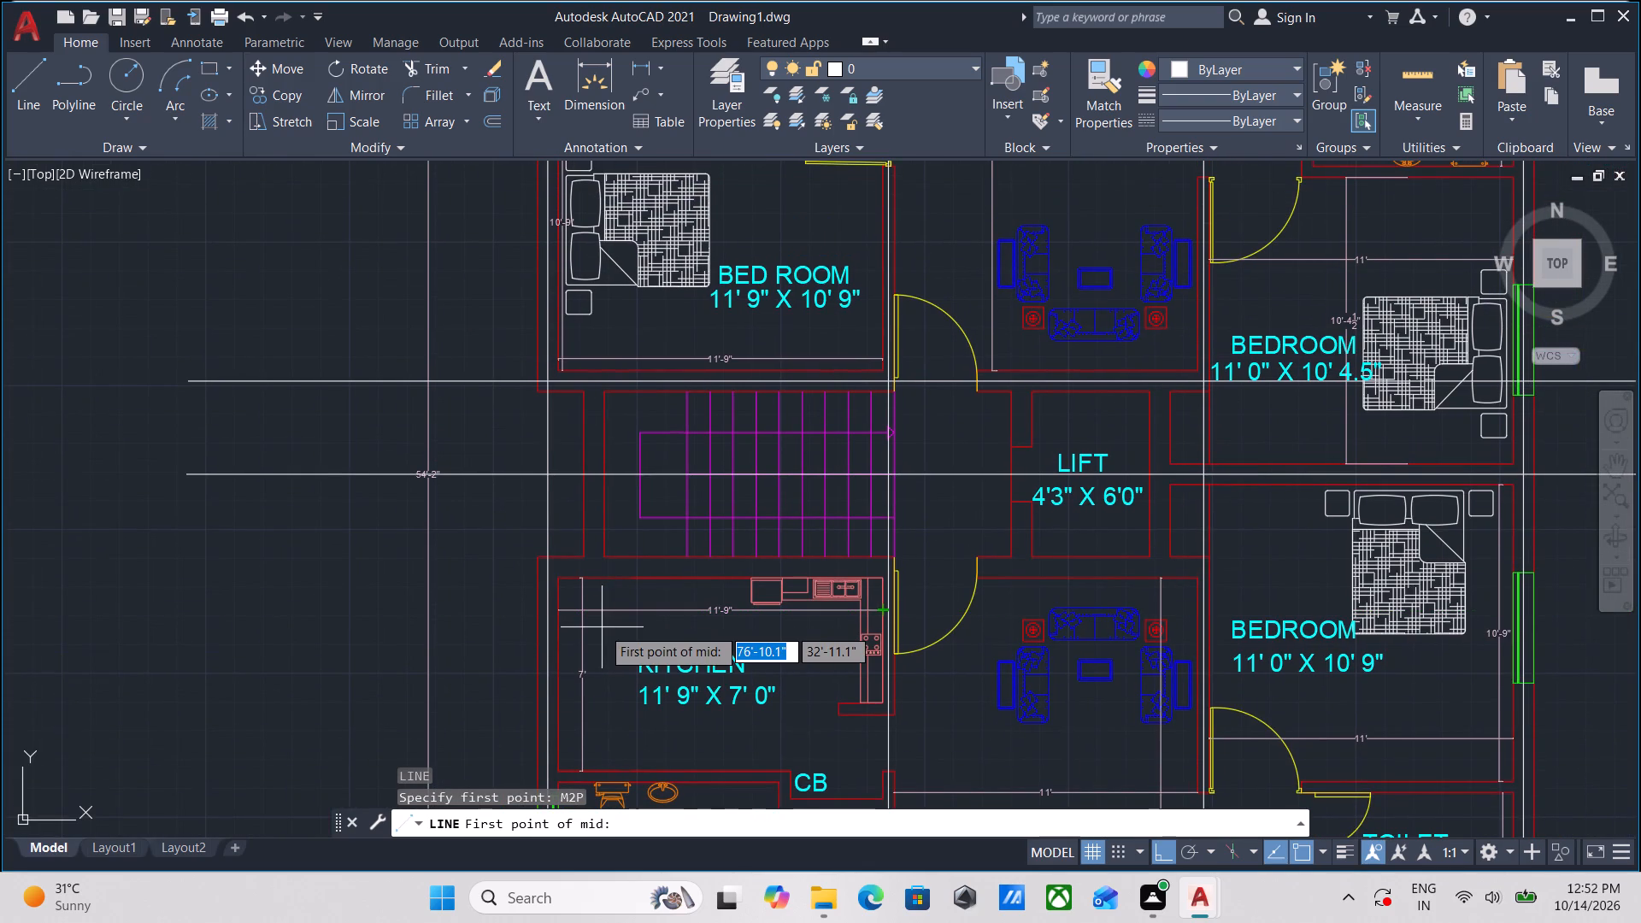
{"action": "middle_click_drag", "start_coordinate": [637, 625], "coordinate": [620, 687]}
{"action": "scroll", "coordinate": [621, 687], "scroll_direction": "up", "scroll_amount": 1}
{"action": "left_click", "coordinate": [603, 615]}
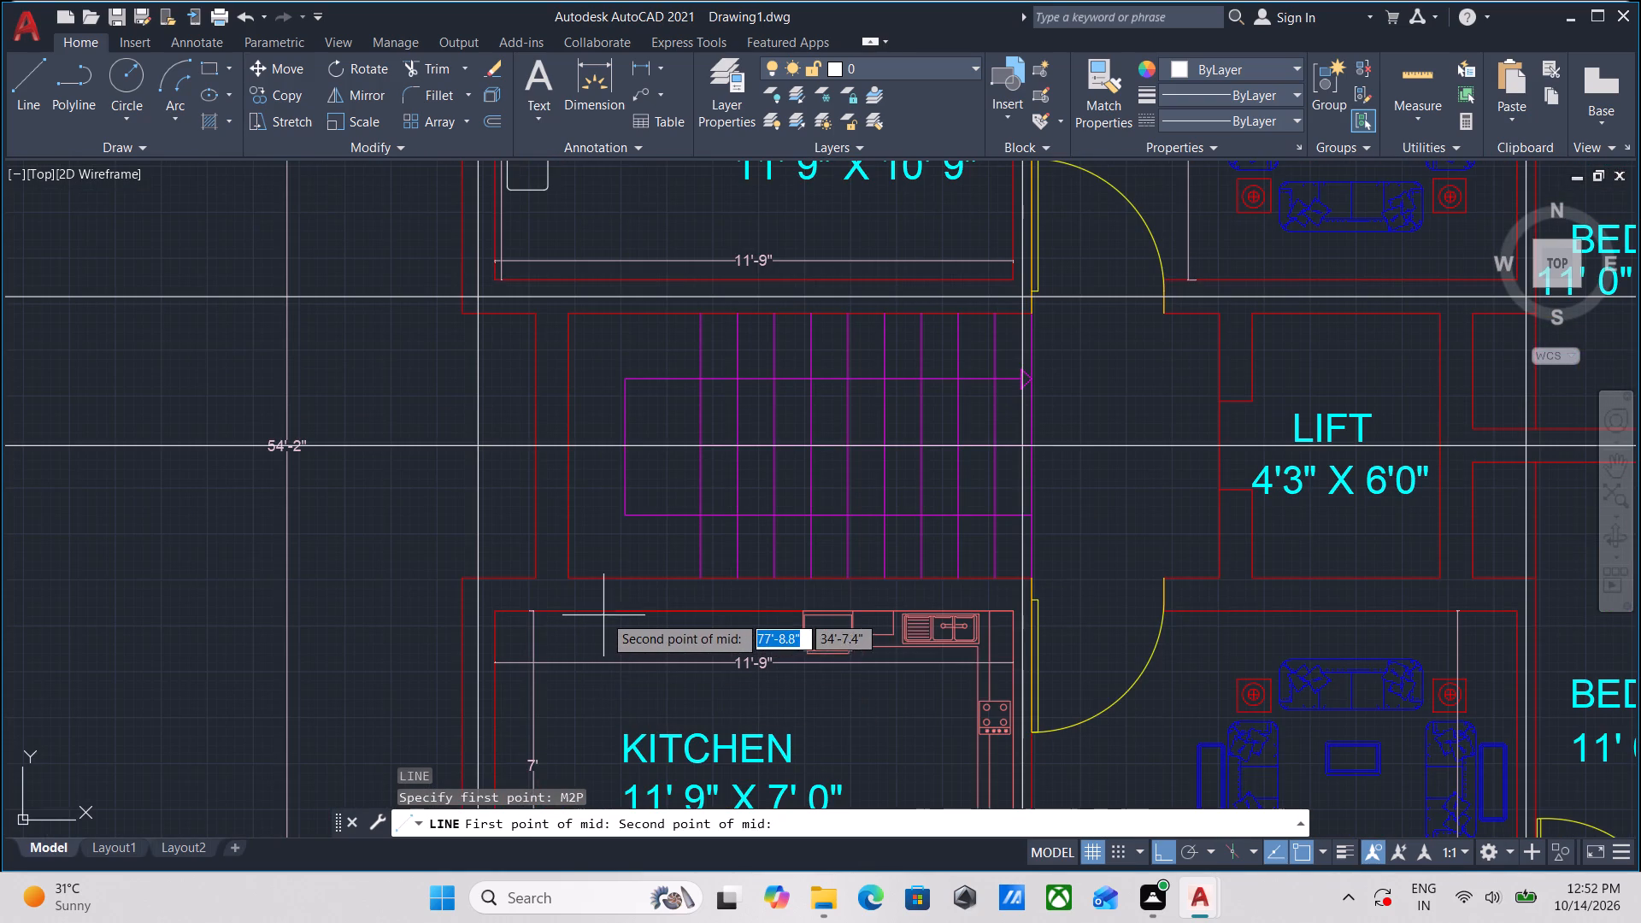
{"action": "left_click", "coordinate": [615, 582]}
{"action": "scroll", "coordinate": [273, 617], "scroll_direction": "down", "scroll_amount": 1}
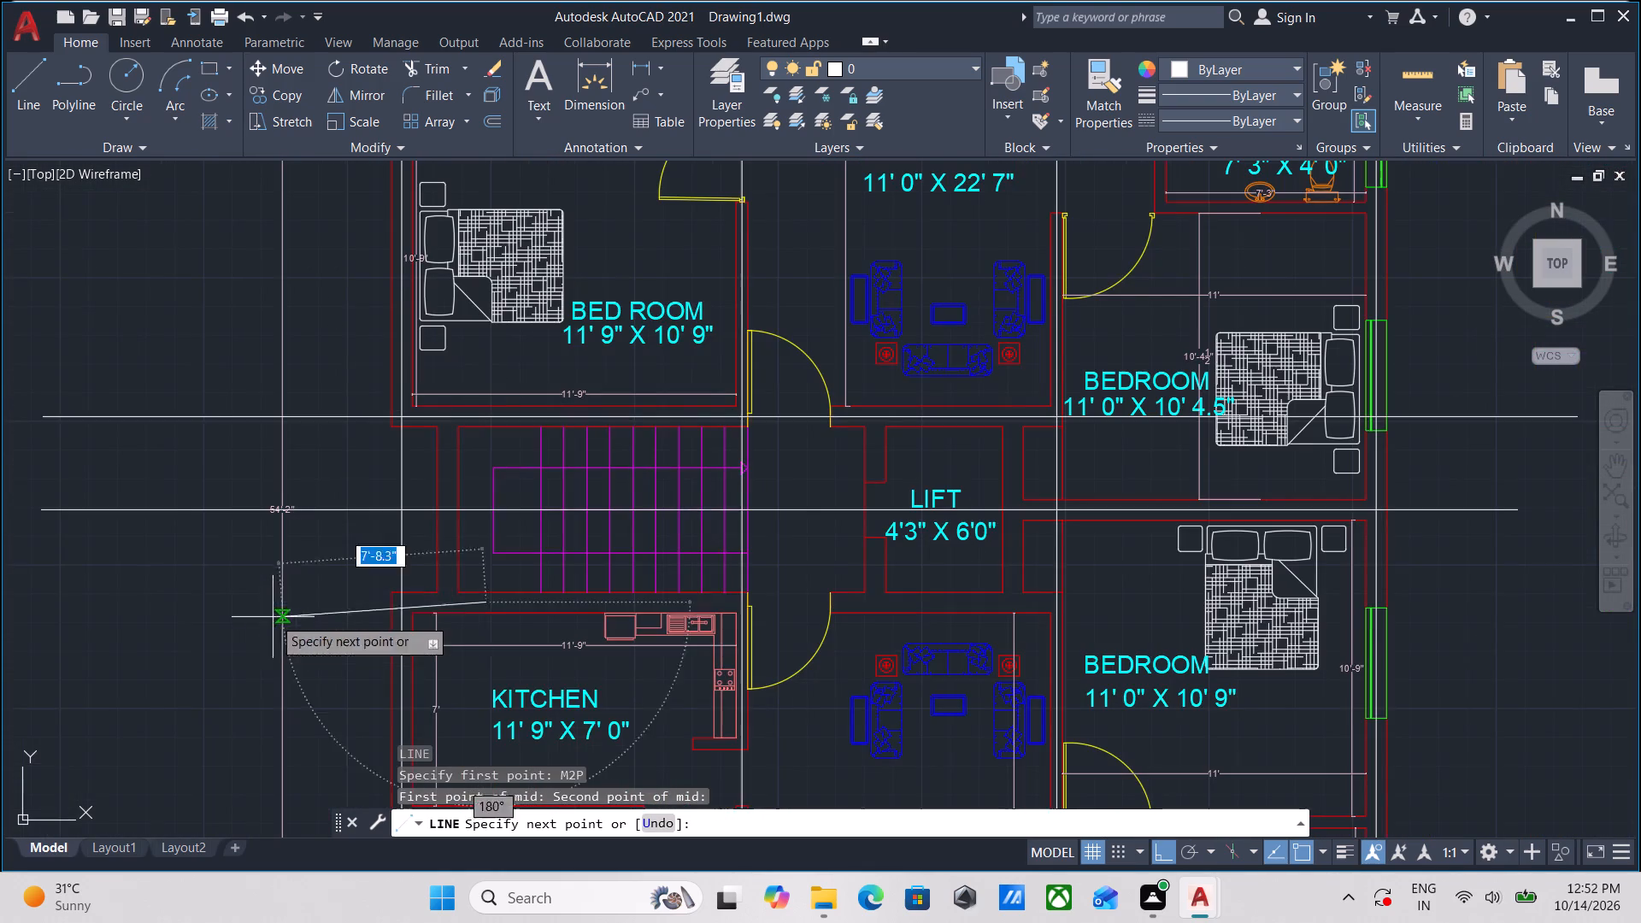
{"action": "middle_click_drag", "start_coordinate": [156, 603], "coordinate": [406, 598]}
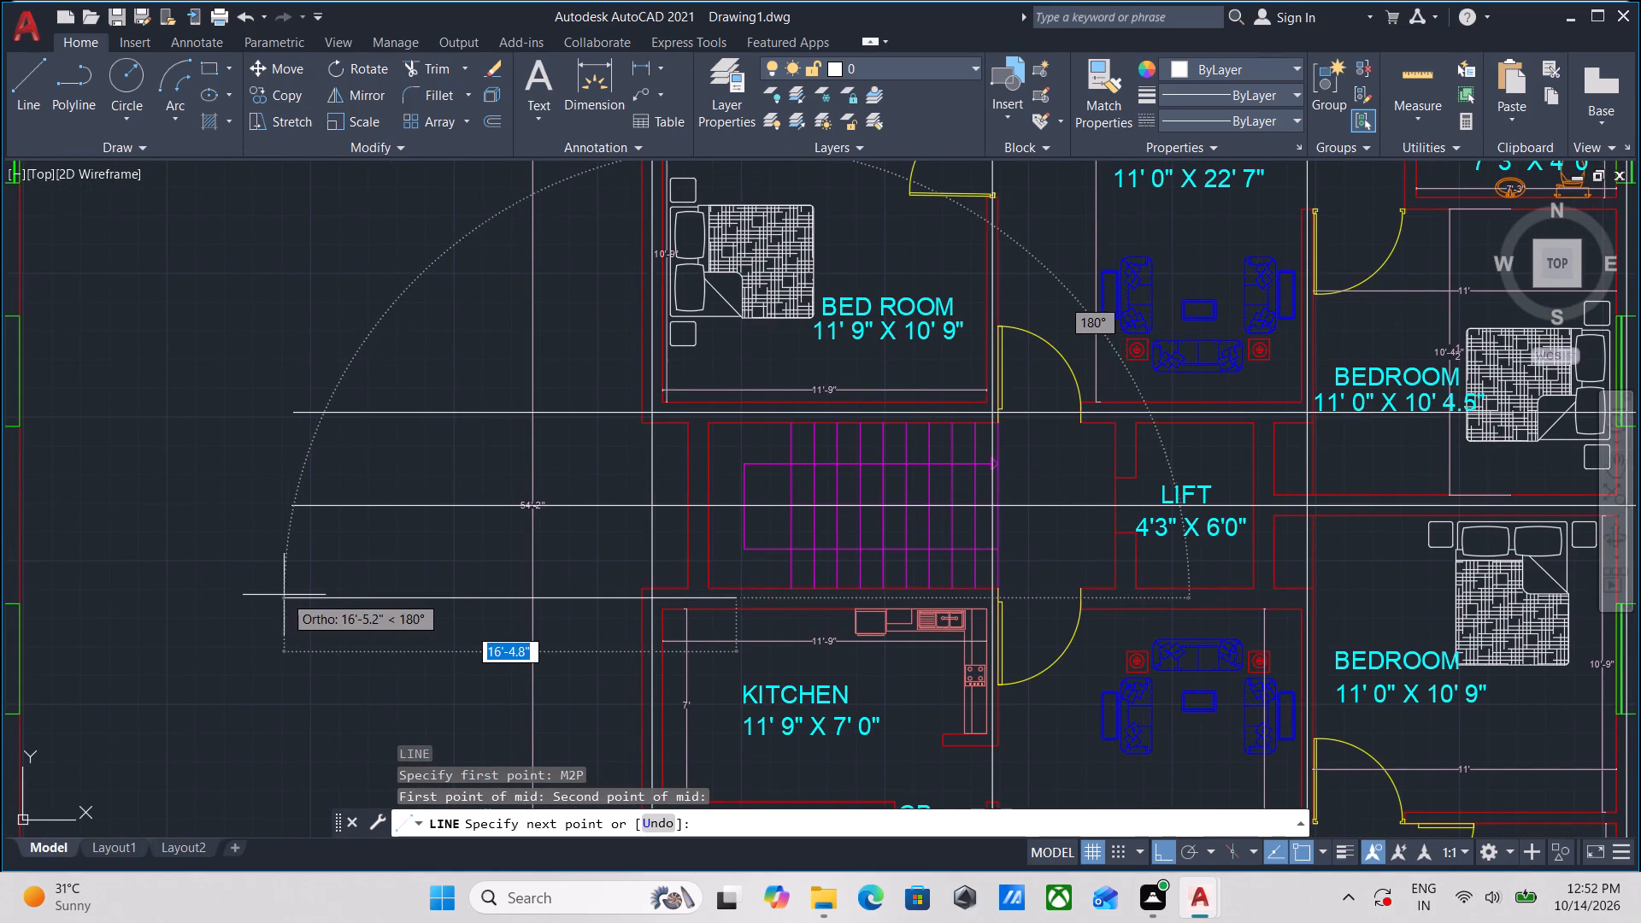
{"action": "left_click", "coordinate": [291, 595]}
{"action": "key", "text": "Escape"}
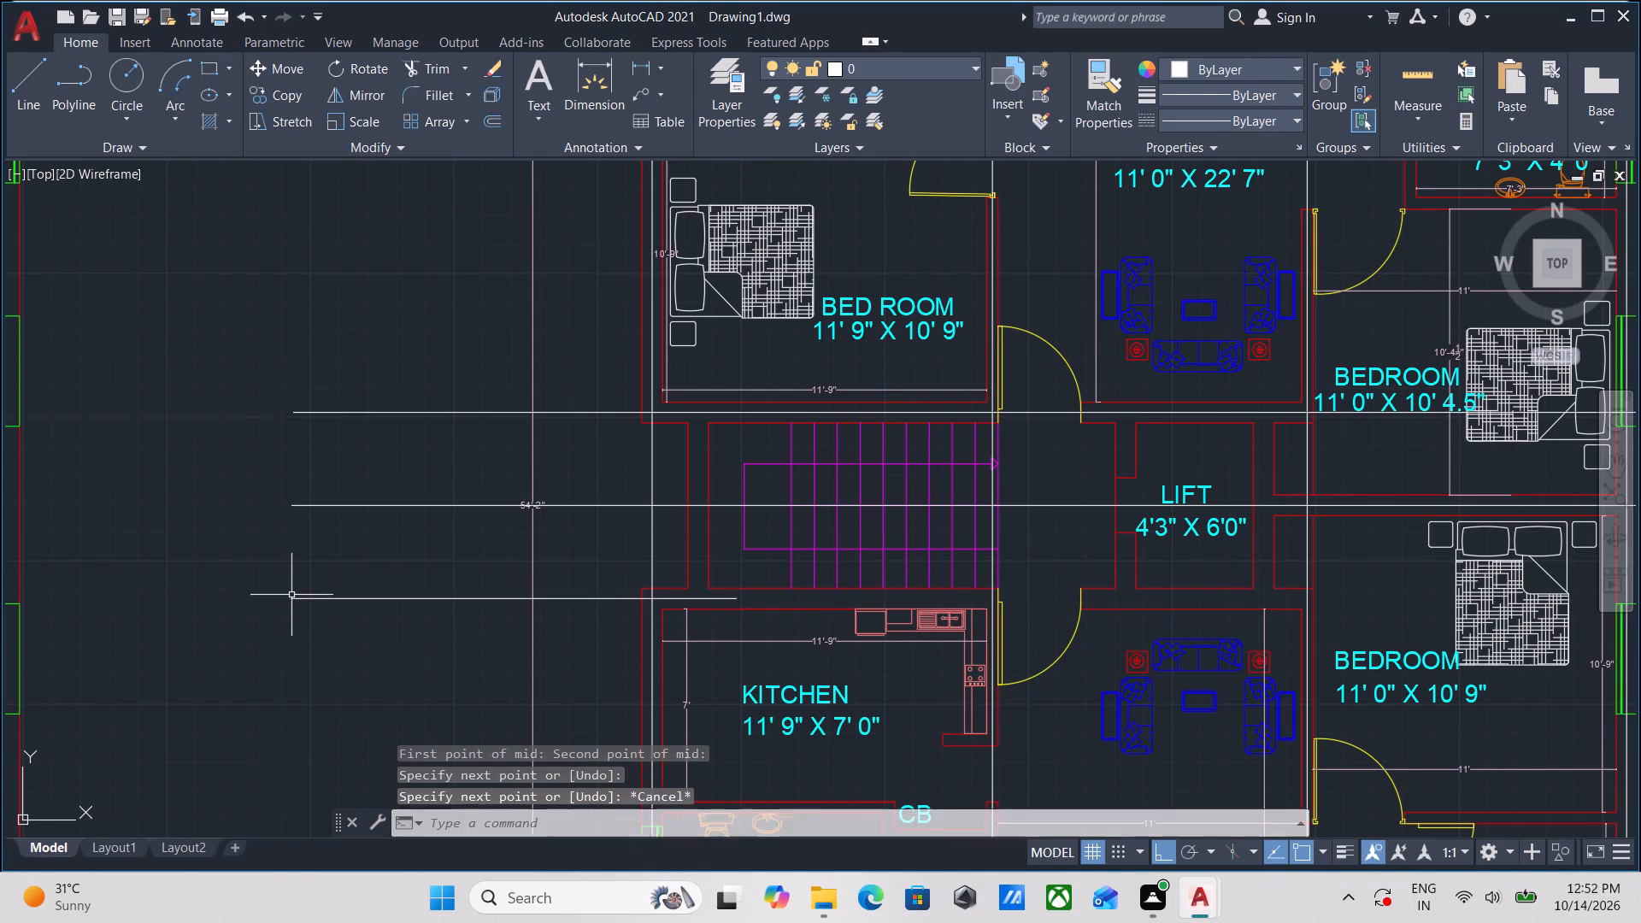
Stretch the east end of the staircase–kitchen wall's centre line about 41' farther east, past the east outer wall.
{"action": "scroll", "coordinate": [669, 589], "scroll_direction": "up", "scroll_amount": 2}
{"action": "left_click", "coordinate": [768, 634]}
{"action": "left_click", "coordinate": [722, 603]}
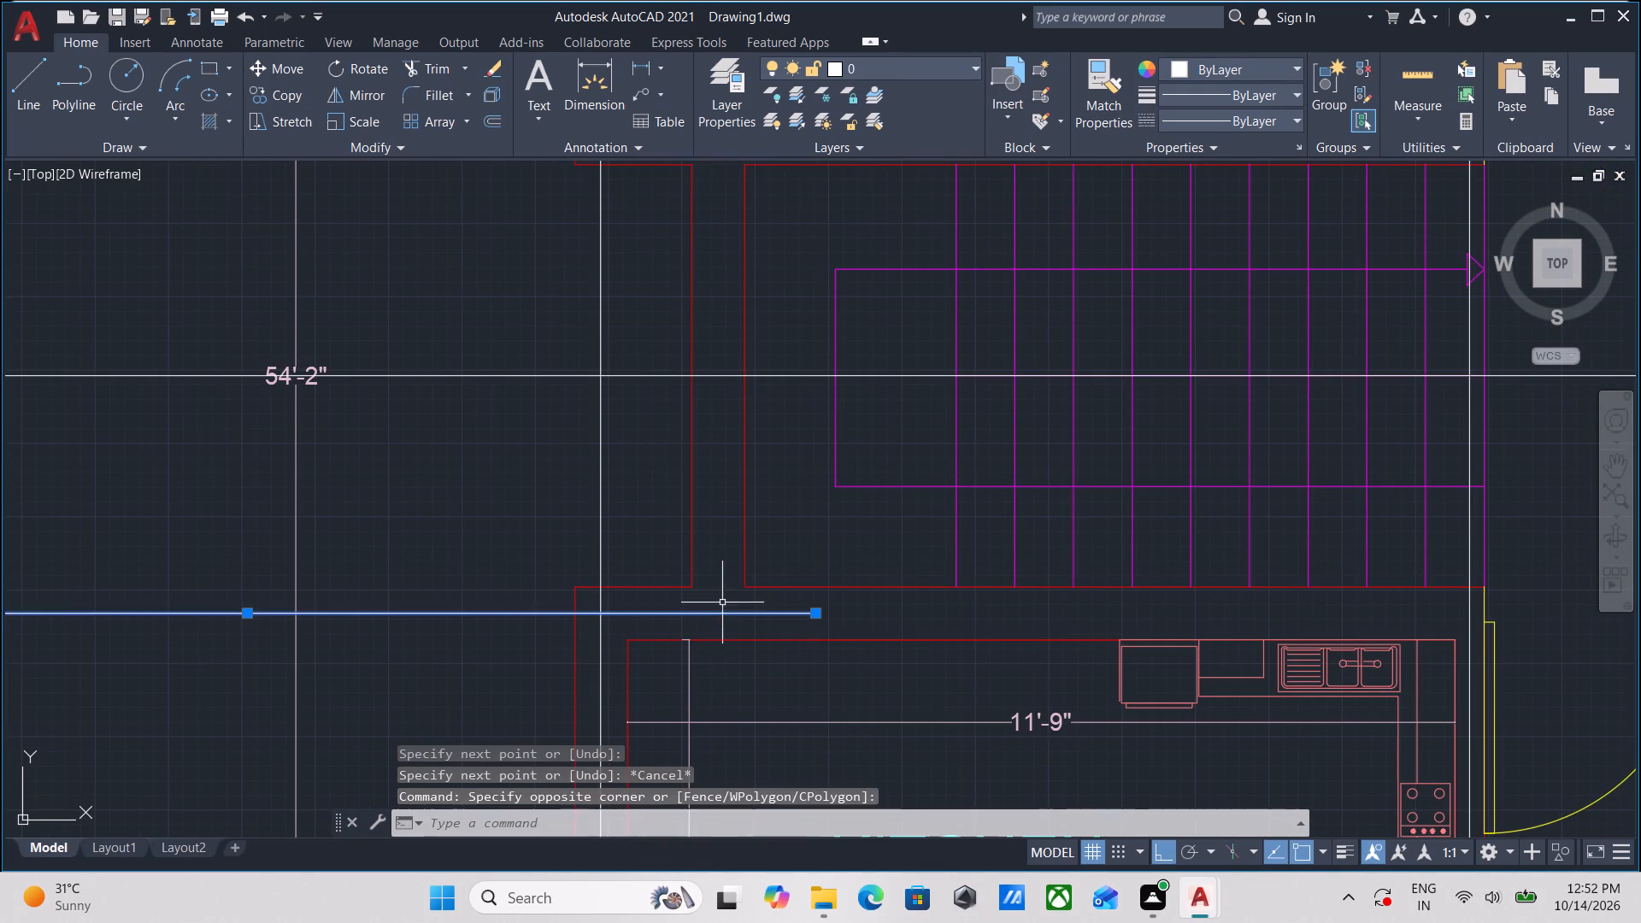
{"action": "middle_click_drag", "start_coordinate": [741, 608], "coordinate": [495, 613]}
{"action": "left_click", "coordinate": [573, 618]}
{"action": "middle_click_drag", "start_coordinate": [794, 632], "coordinate": [600, 624]}
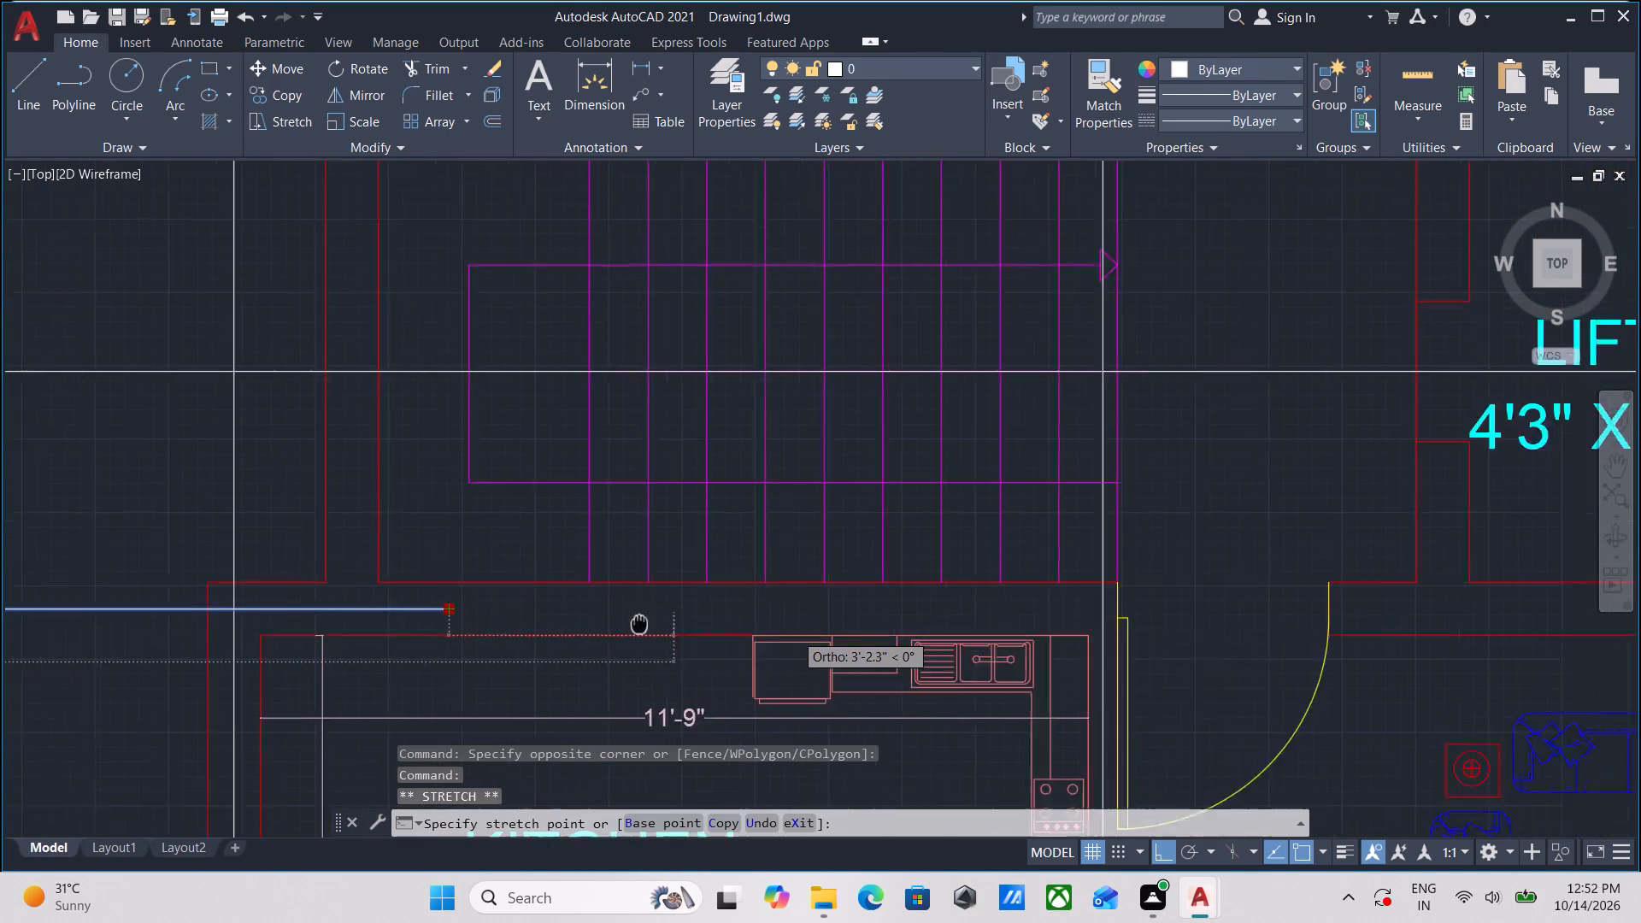
{"action": "middle_click_drag", "start_coordinate": [600, 624], "coordinate": [248, 624]}
{"action": "scroll", "coordinate": [451, 613], "scroll_direction": "down", "scroll_amount": 3}
{"action": "middle_click_drag", "start_coordinate": [462, 612], "coordinate": [201, 610]}
{"action": "middle_click", "coordinate": [609, 626]}
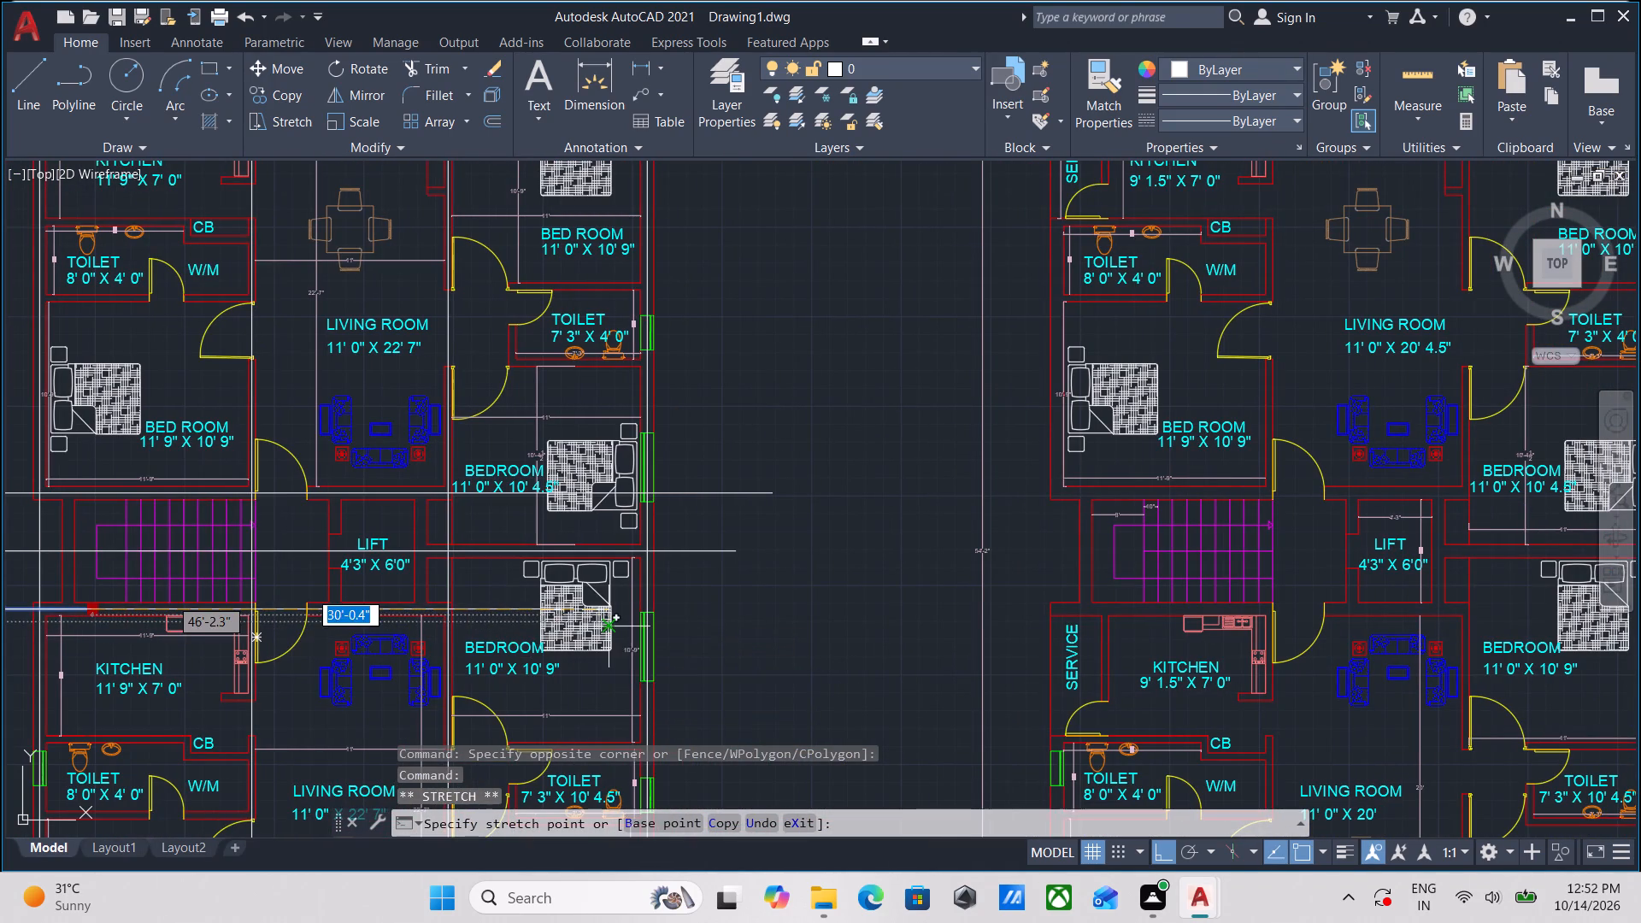
{"action": "middle_click_drag", "start_coordinate": [609, 626], "coordinate": [493, 625]}
{"action": "middle_click_drag", "start_coordinate": [710, 621], "coordinate": [579, 638]}
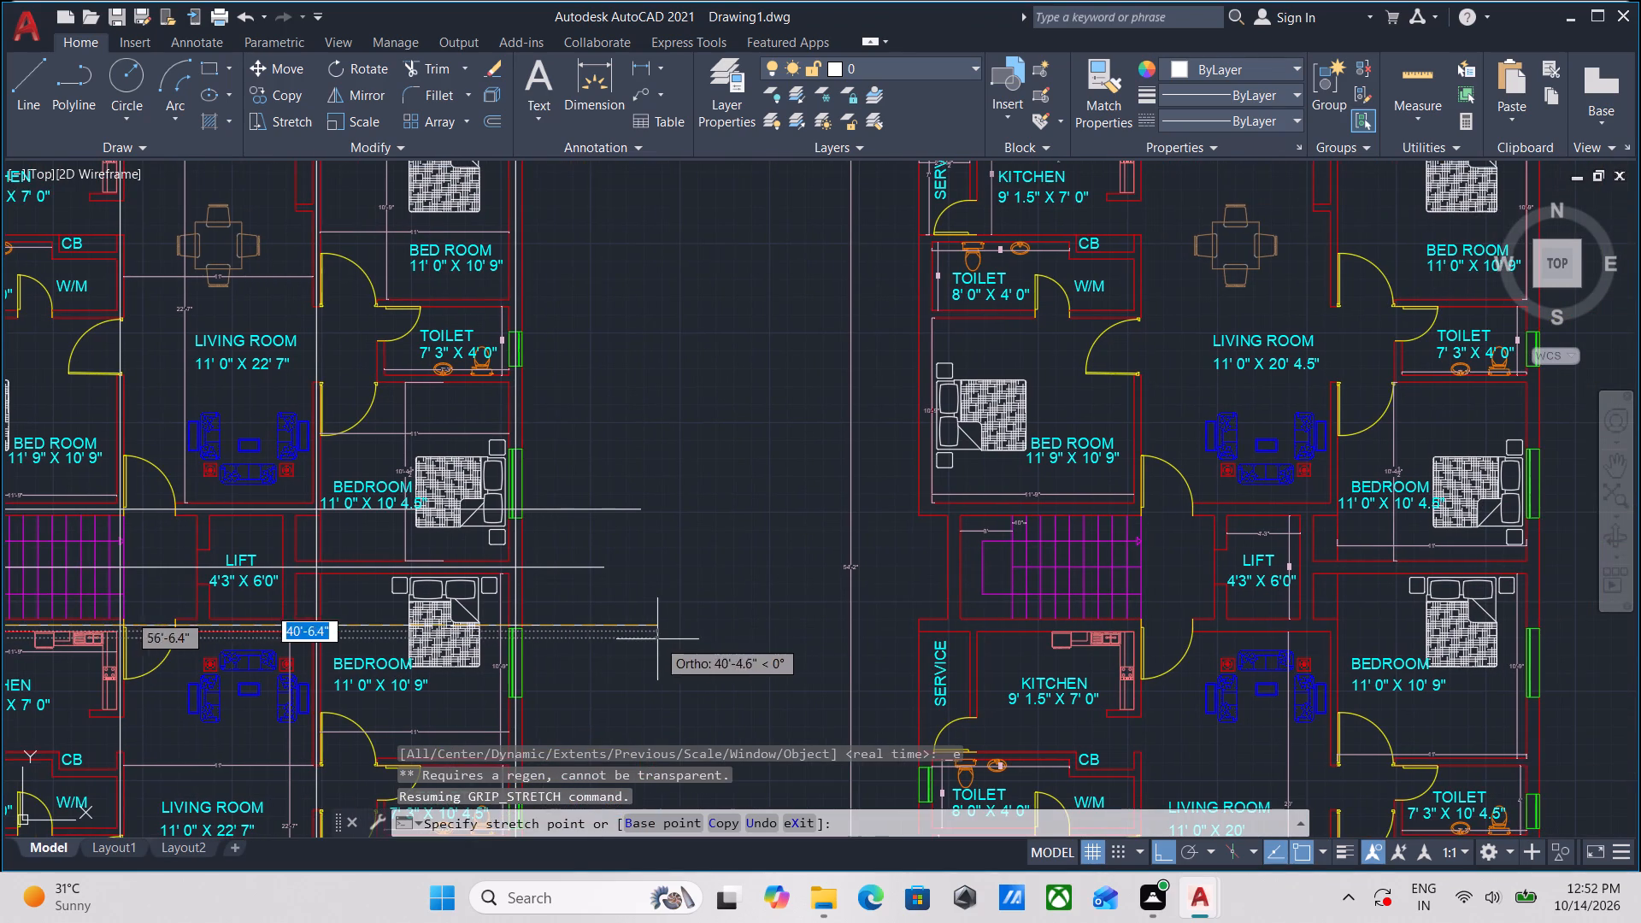
{"action": "left_click", "coordinate": [671, 632]}
{"action": "key", "text": "Escape"}
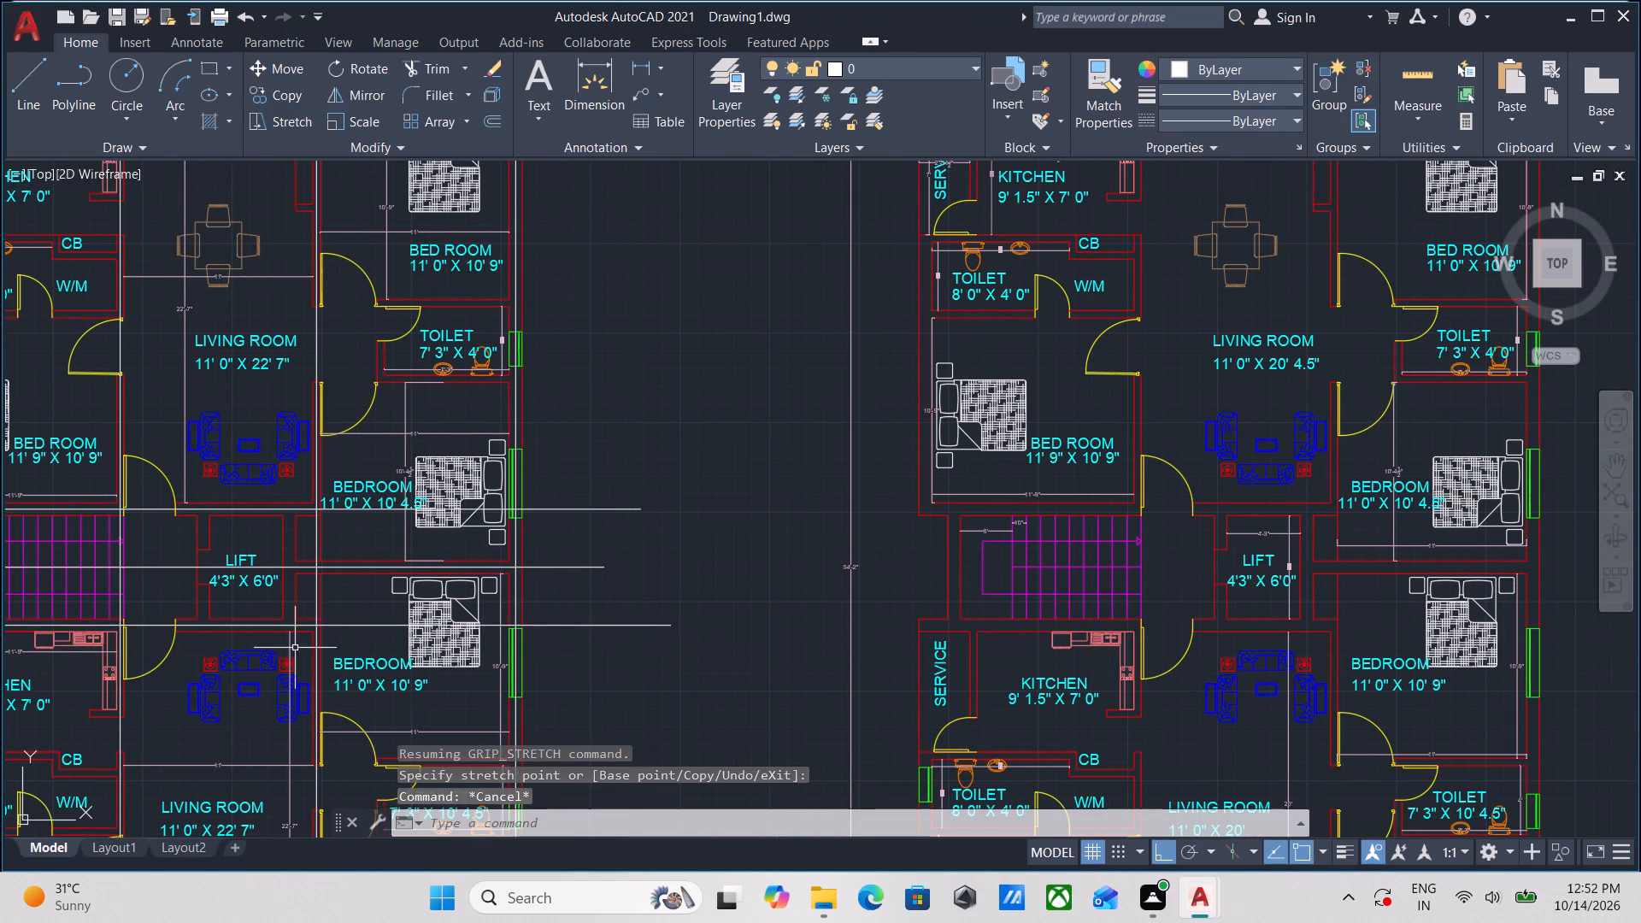
Examine the ground floor plan from north to south for inner walls that still lack horizontal centre lines.
{"action": "scroll", "coordinate": [129, 641], "scroll_direction": "up", "scroll_amount": 3}
{"action": "middle_click_drag", "start_coordinate": [148, 648], "coordinate": [341, 654]}
{"action": "scroll", "coordinate": [464, 629], "scroll_direction": "down", "scroll_amount": 2}
{"action": "middle_click_drag", "start_coordinate": [464, 629], "coordinate": [503, 608]}
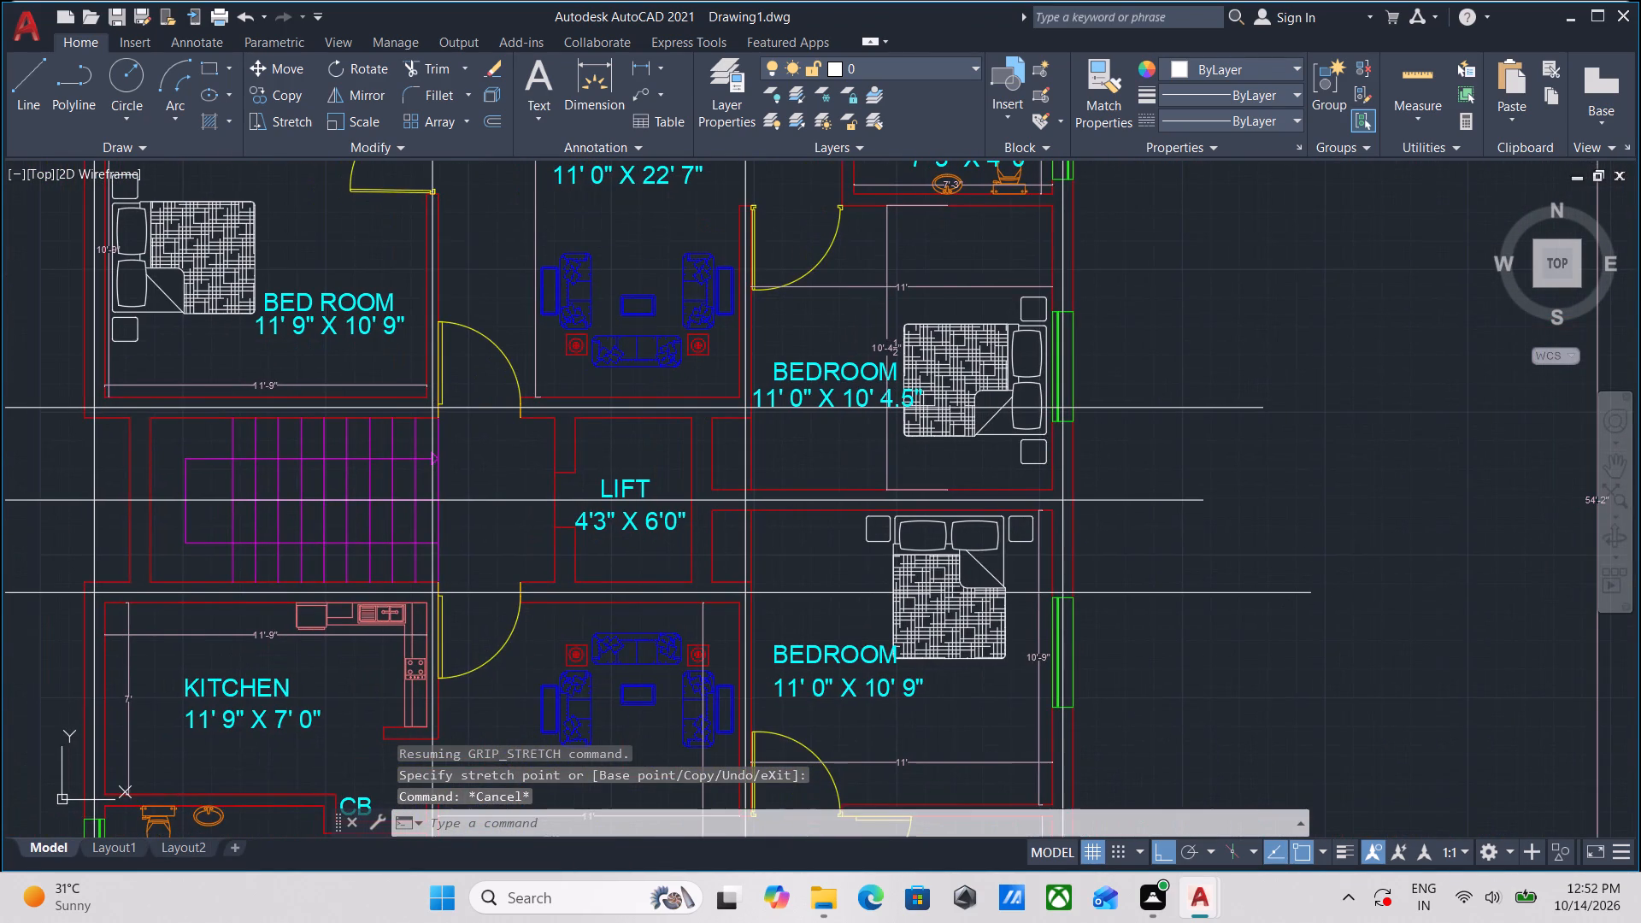
{"action": "scroll", "coordinate": [503, 608], "scroll_direction": "down", "scroll_amount": 1}
{"action": "middle_click_drag", "start_coordinate": [503, 608], "coordinate": [549, 573]}
{"action": "middle_click_drag", "start_coordinate": [331, 611], "coordinate": [463, 560]}
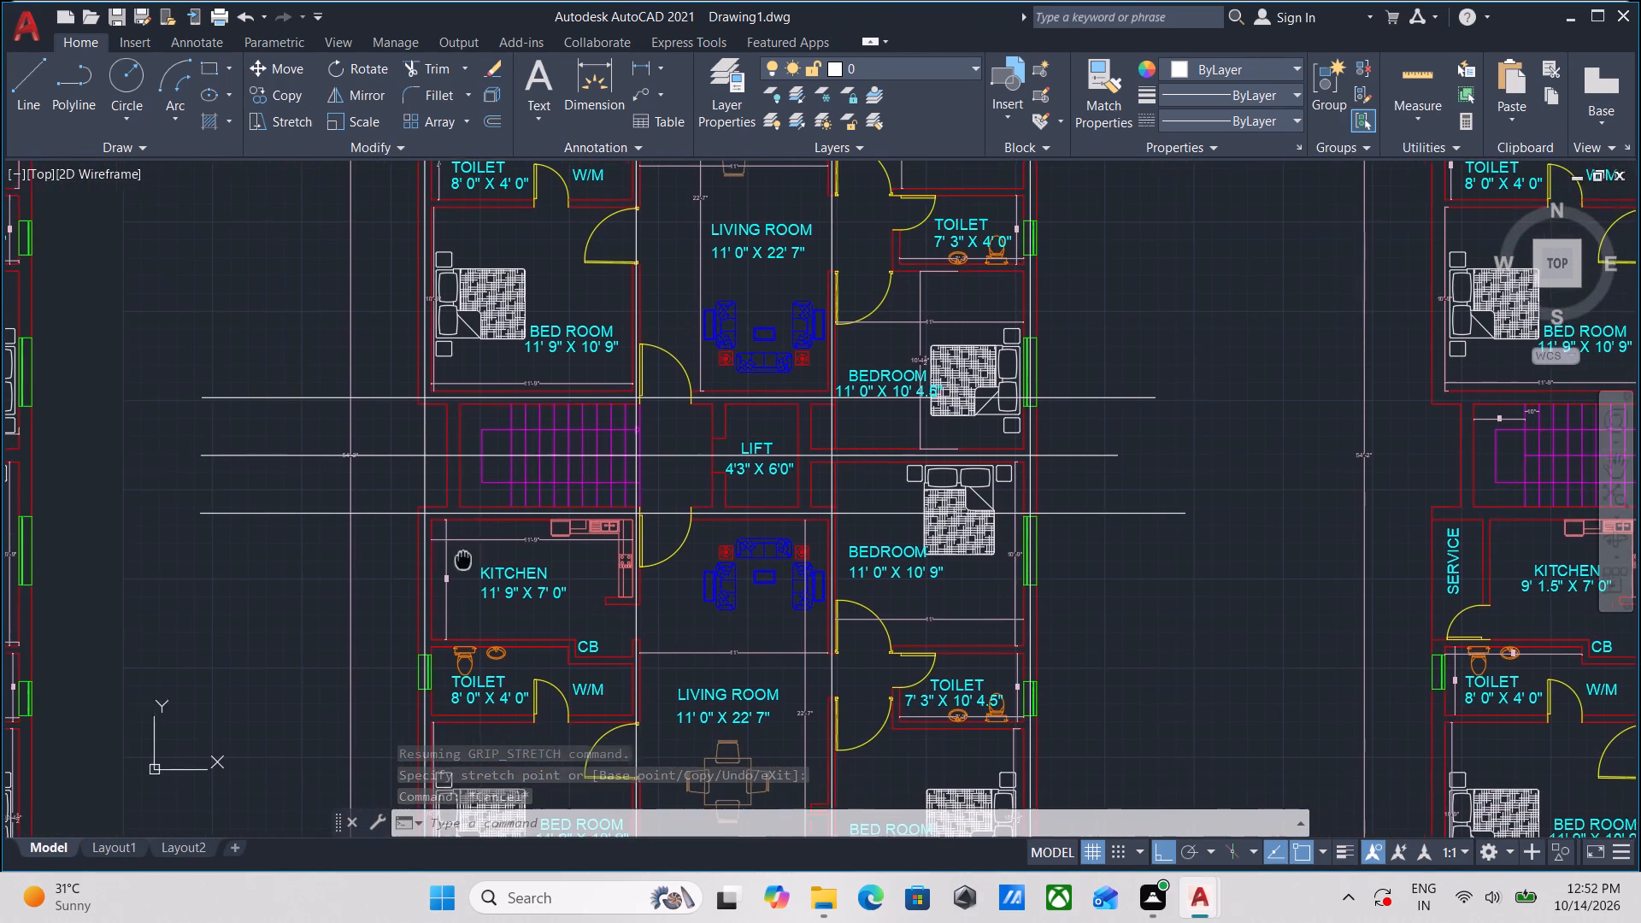
{"action": "middle_click_drag", "start_coordinate": [438, 561], "coordinate": [490, 554]}
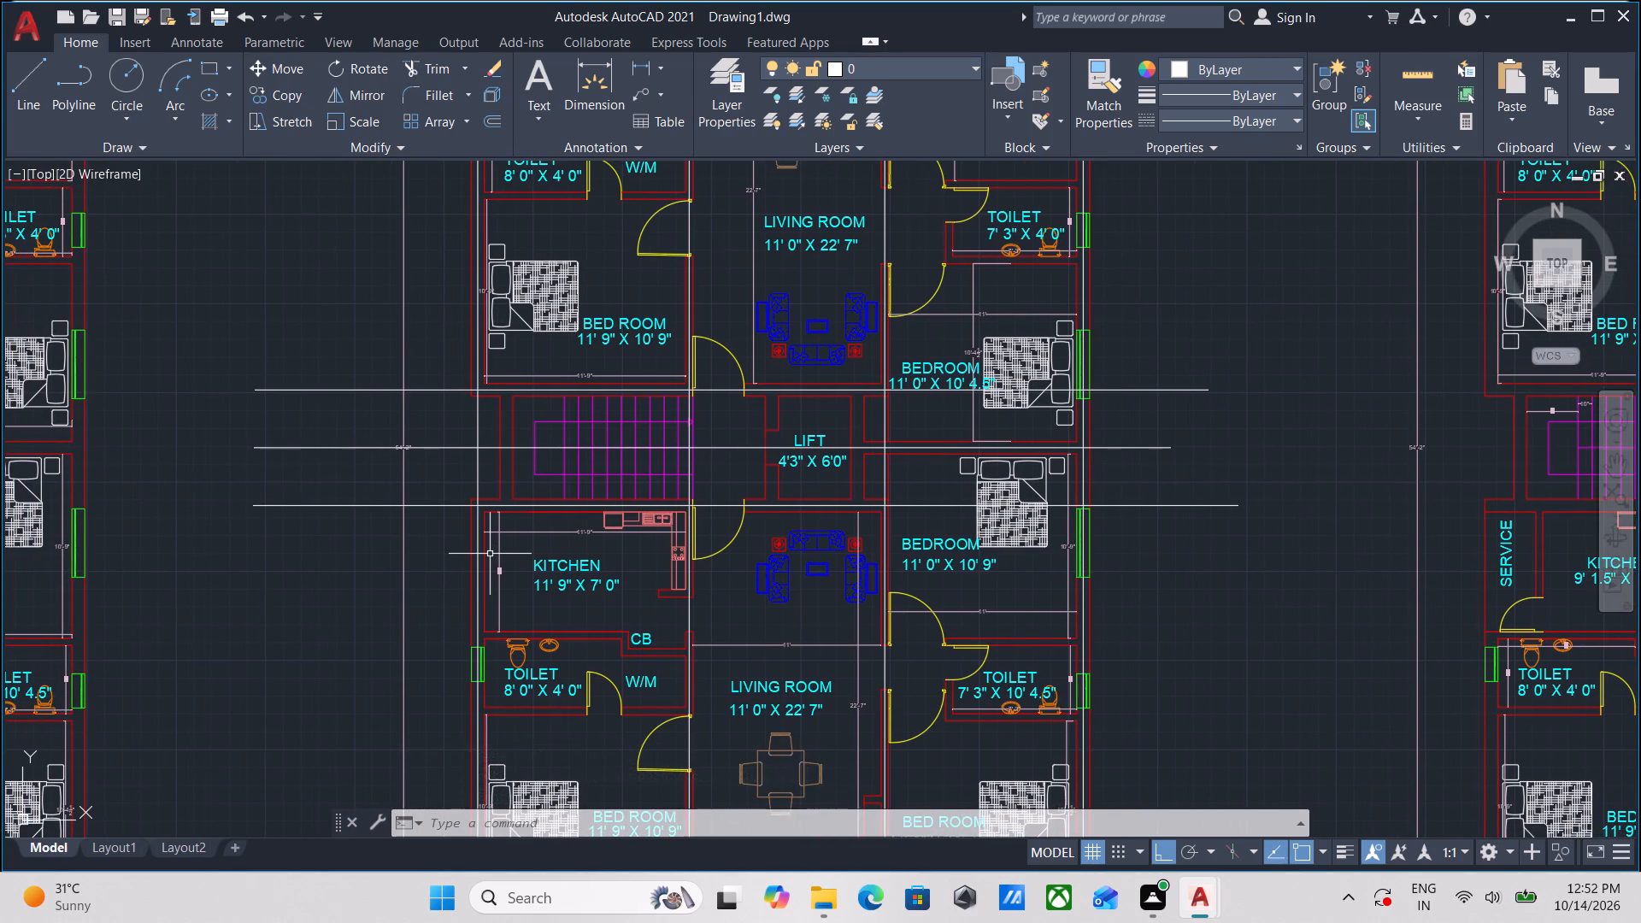
{"action": "scroll", "coordinate": [490, 554], "scroll_direction": "down", "scroll_amount": 1}
{"action": "middle_click_drag", "start_coordinate": [490, 554], "coordinate": [532, 584]}
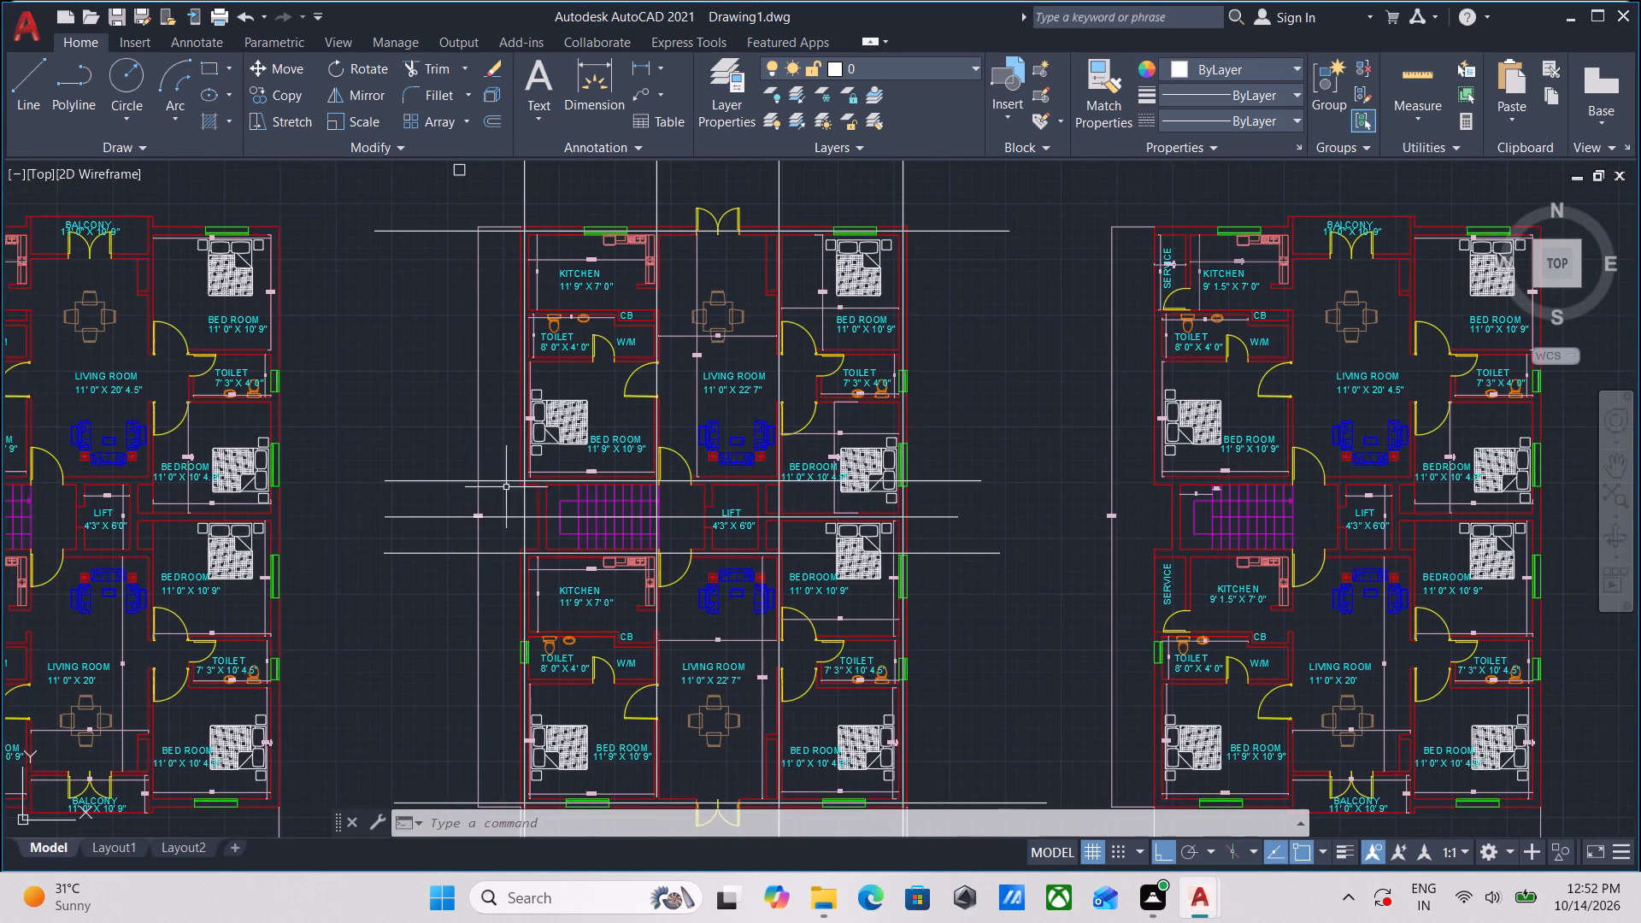
{"action": "middle_click_drag", "start_coordinate": [479, 446], "coordinate": [425, 592]}
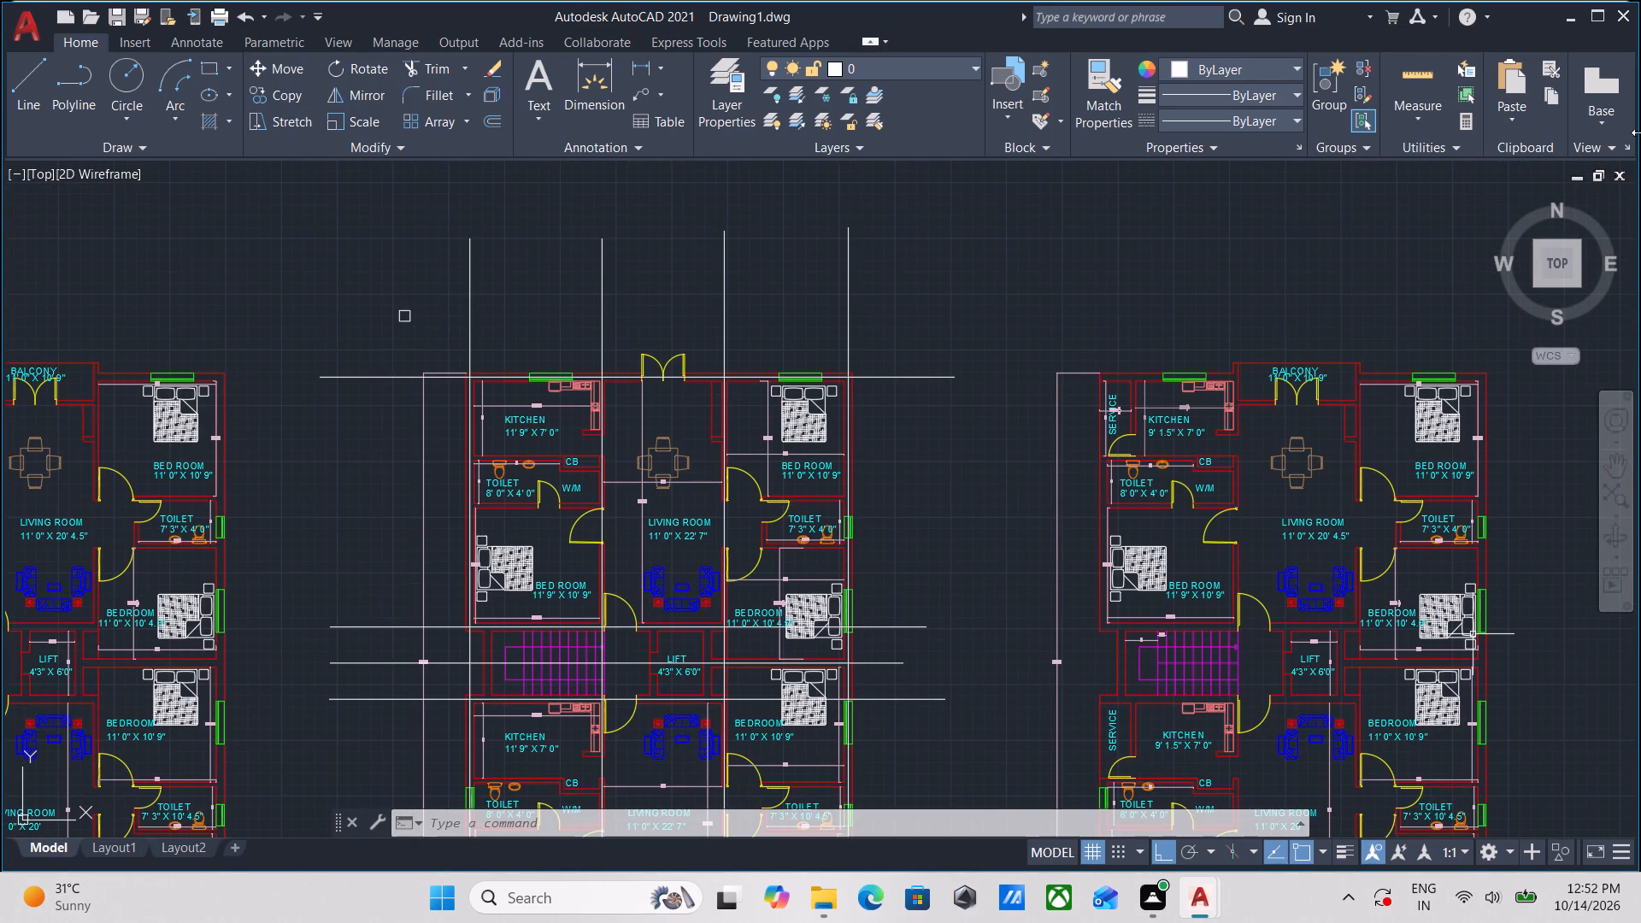
{"action": "middle_click_drag", "start_coordinate": [1244, 312], "coordinate": [1640, 204]}
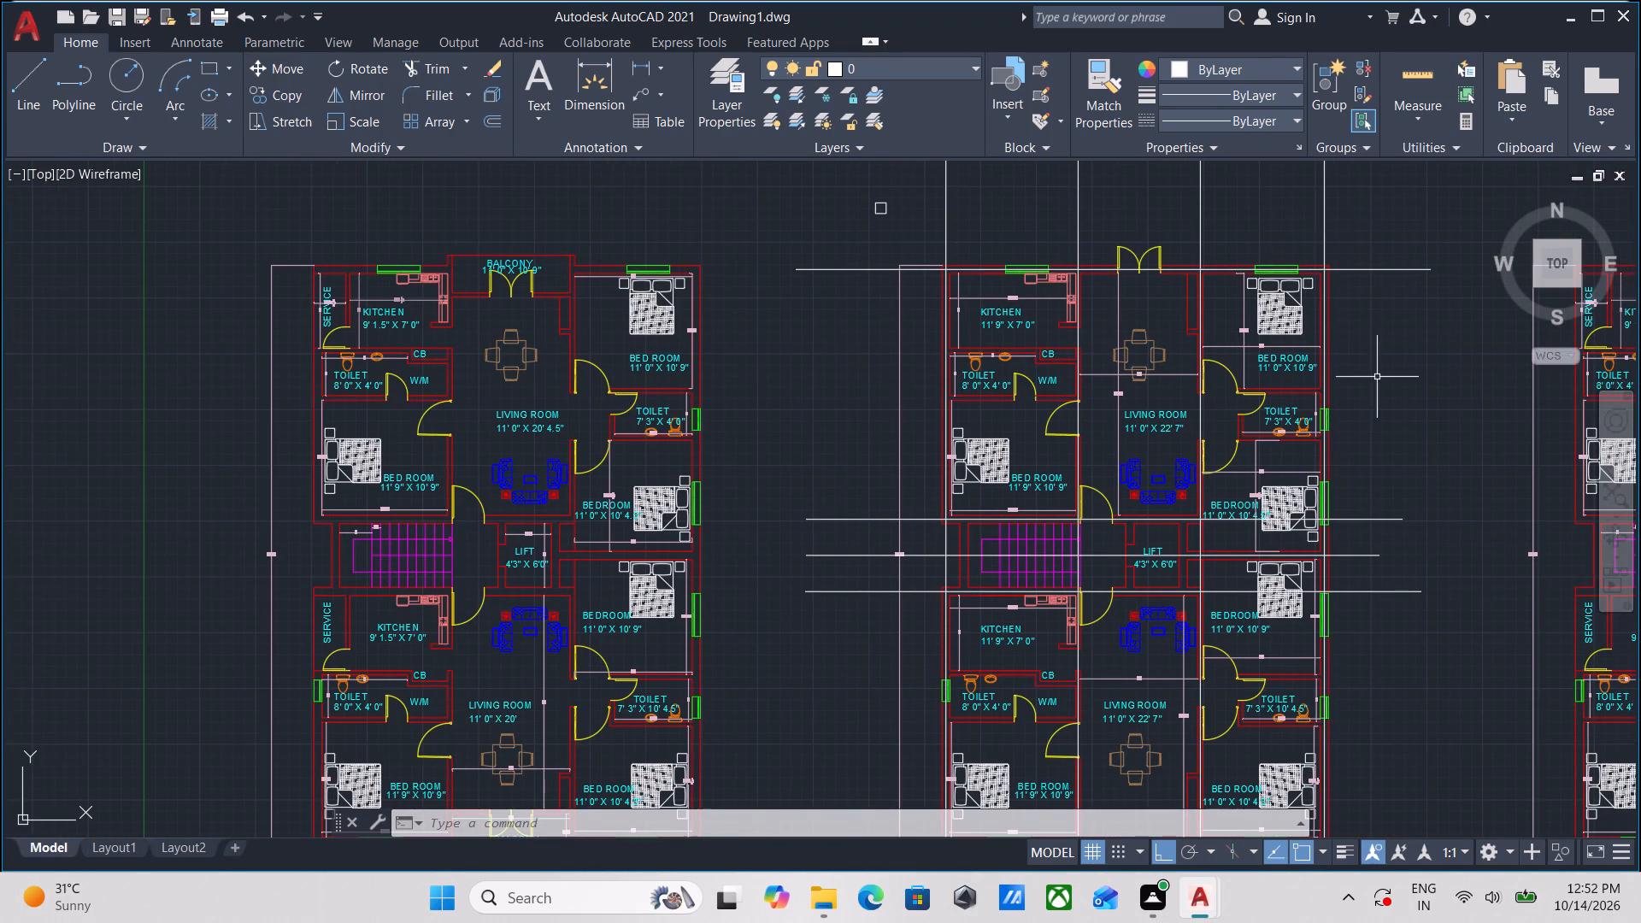
{"action": "middle_click_drag", "start_coordinate": [1377, 377], "coordinate": [1352, 301]}
{"action": "scroll", "coordinate": [1142, 361], "scroll_direction": "up", "scroll_amount": 2}
{"action": "scroll", "coordinate": [1094, 337], "scroll_direction": "down", "scroll_amount": 1}
{"action": "middle_click_drag", "start_coordinate": [1094, 337], "coordinate": [1054, 424]}
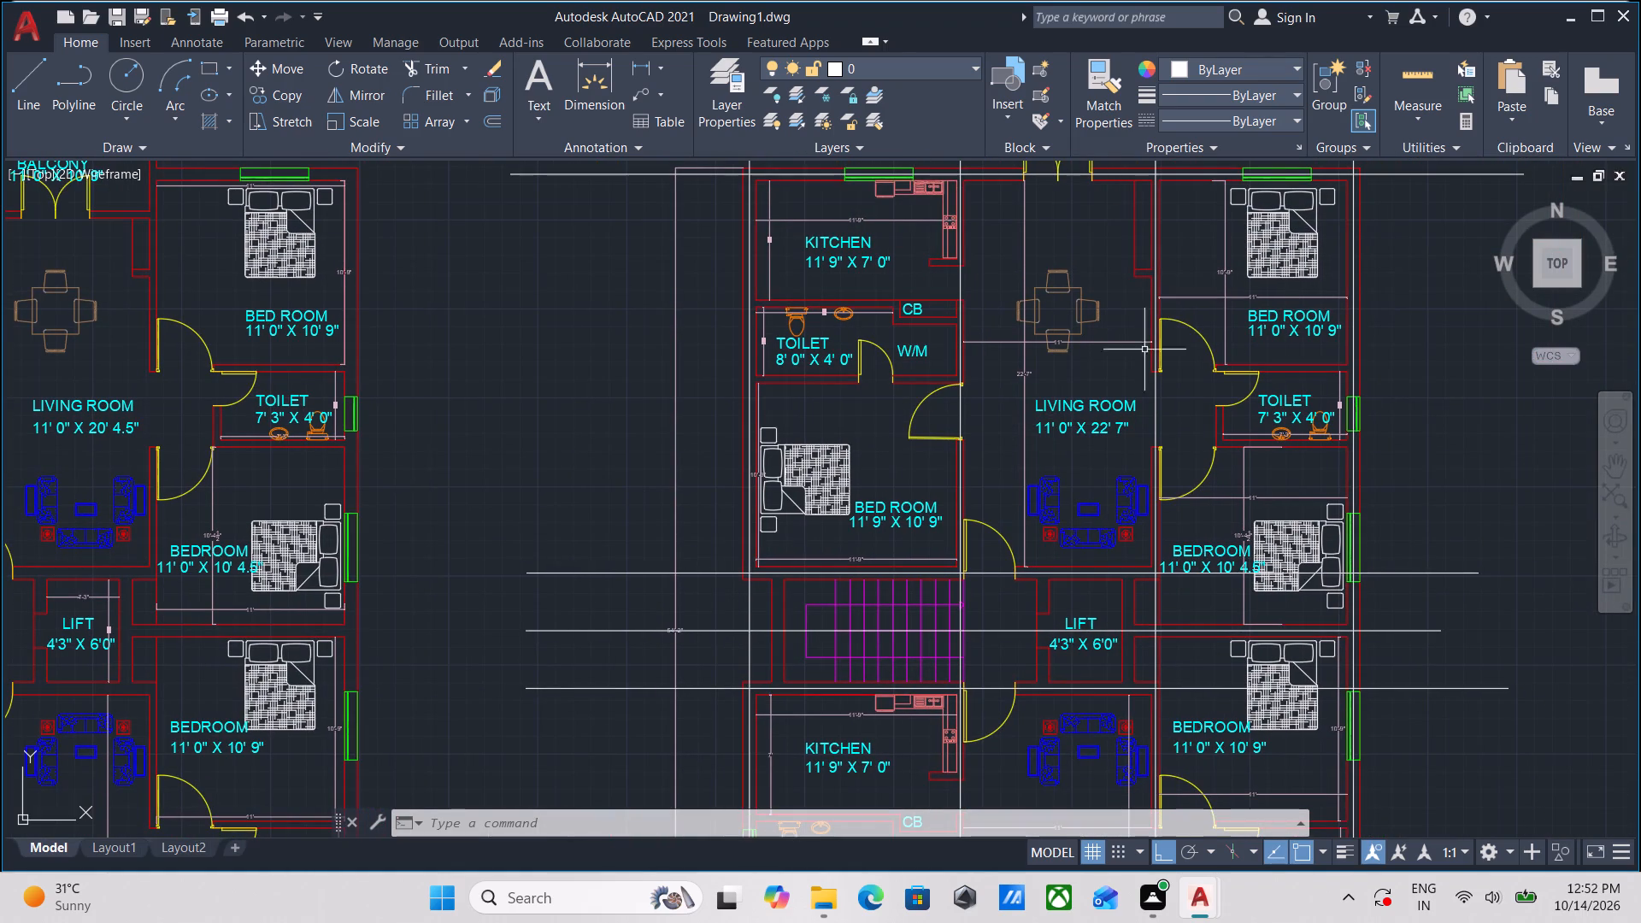
{"action": "scroll", "coordinate": [1457, 328], "scroll_direction": "down", "scroll_amount": 1}
{"action": "middle_click_drag", "start_coordinate": [1457, 328], "coordinate": [1271, 278]}
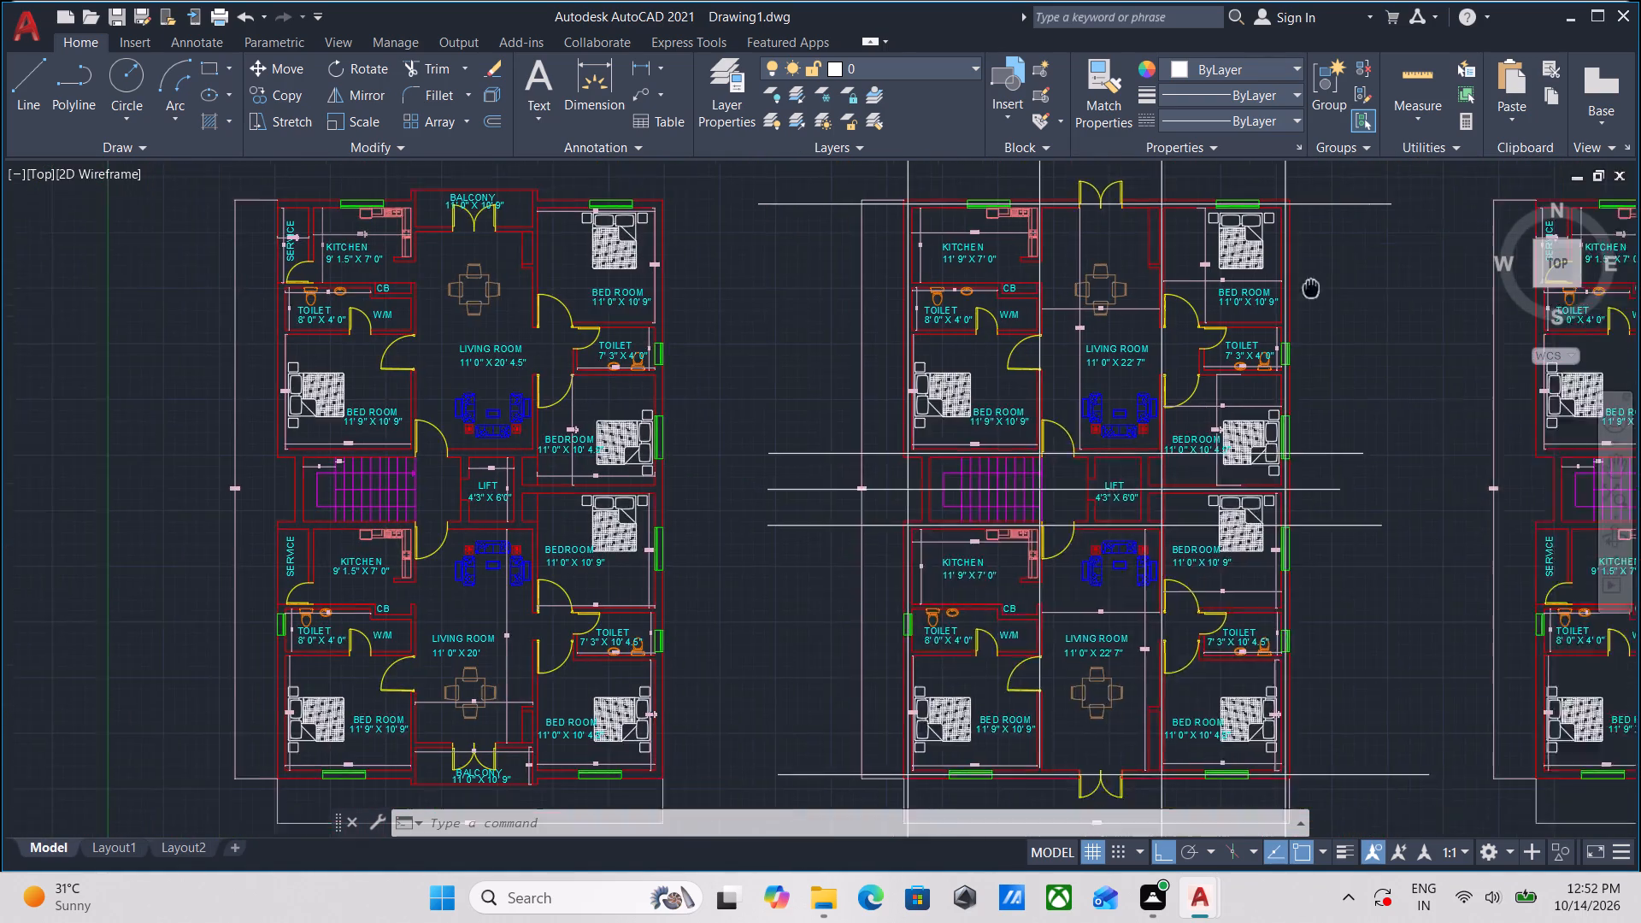
{"action": "middle_click_drag", "start_coordinate": [1271, 278], "coordinate": [1226, 268]}
{"action": "scroll", "coordinate": [1156, 300], "scroll_direction": "up", "scroll_amount": 2}
{"action": "scroll", "coordinate": [1282, 289], "scroll_direction": "down", "scroll_amount": 2}
{"action": "middle_click_drag", "start_coordinate": [1282, 289], "coordinate": [1262, 150]}
{"action": "scroll", "coordinate": [1349, 426], "scroll_direction": "up", "scroll_amount": 1}
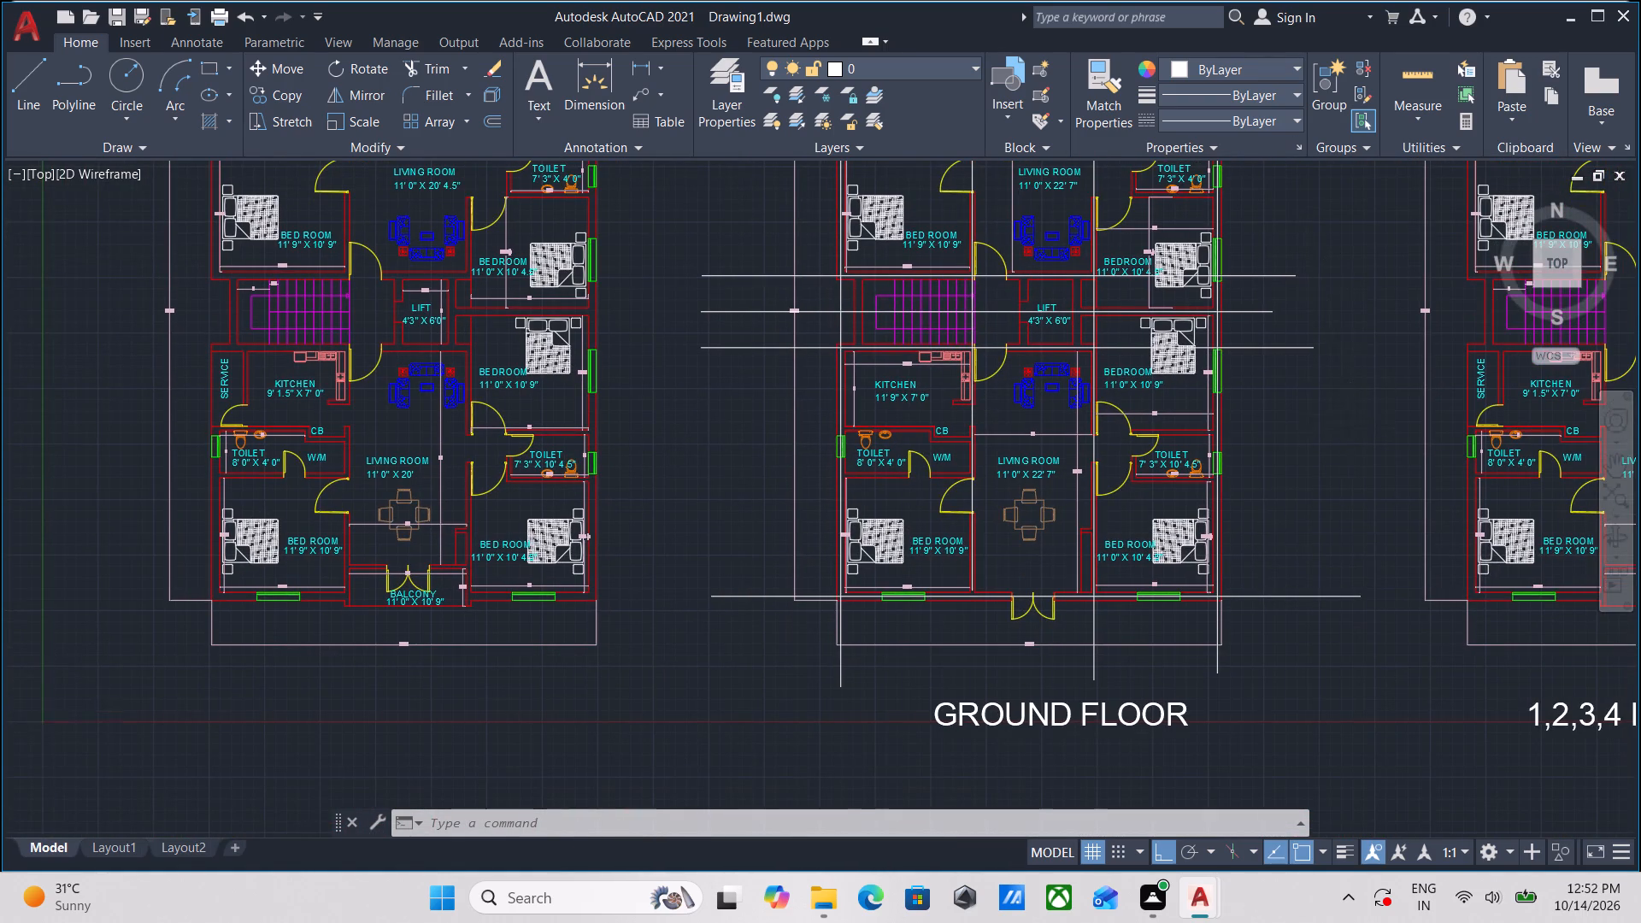
{"action": "middle_click_drag", "start_coordinate": [1285, 431], "coordinate": [1401, 384]}
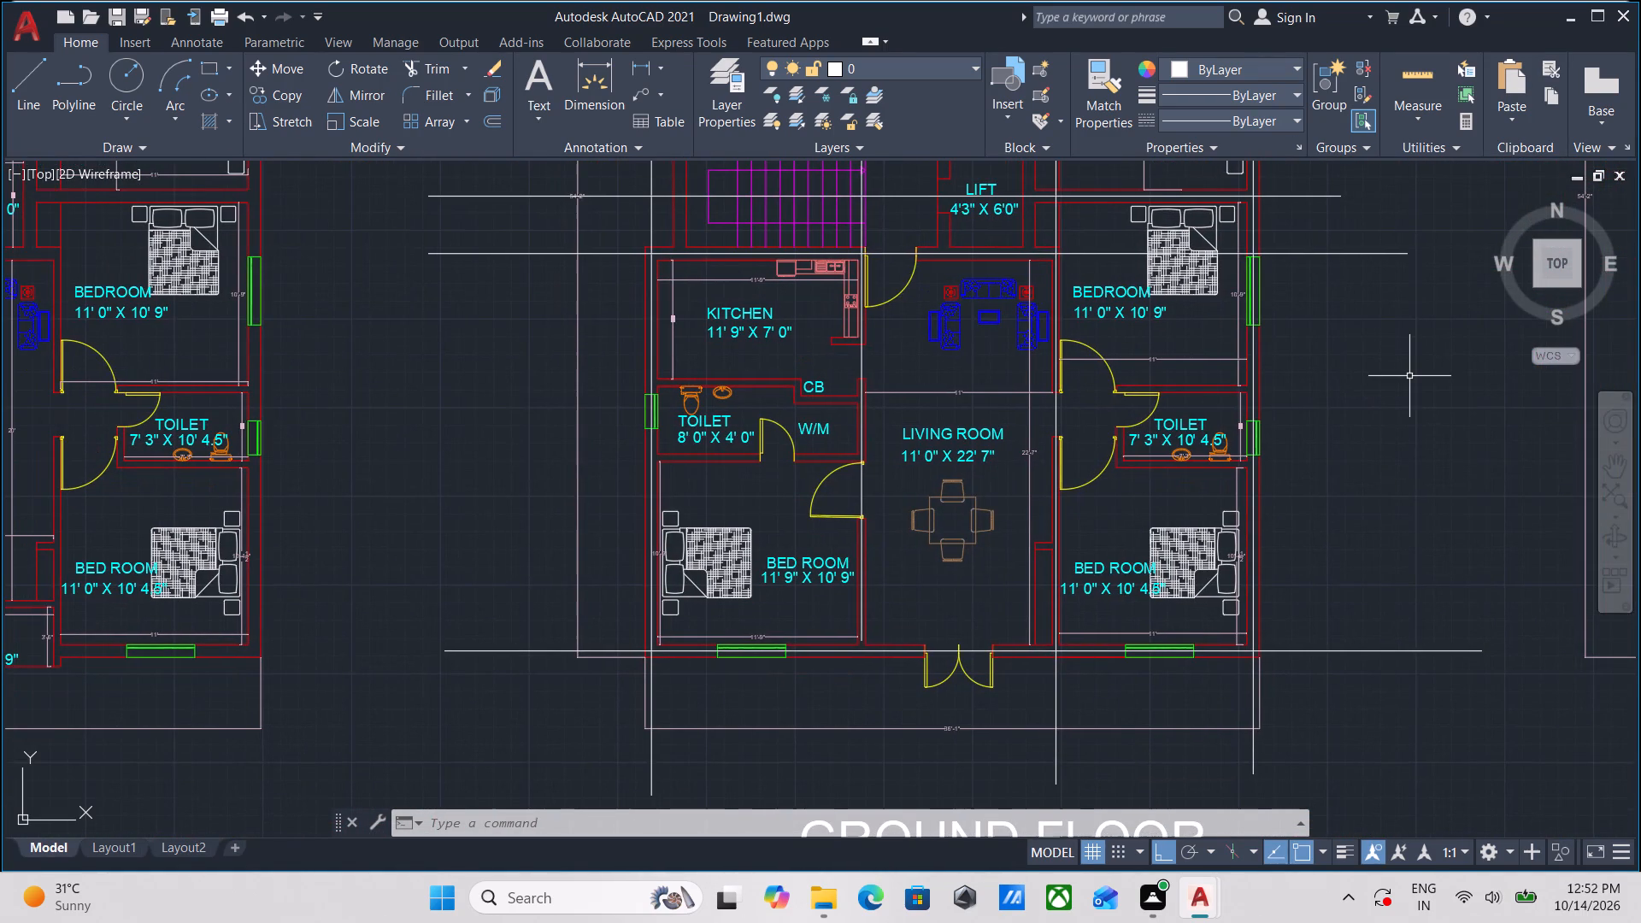
{"action": "scroll", "coordinate": [967, 519], "scroll_direction": "up", "scroll_amount": 2}
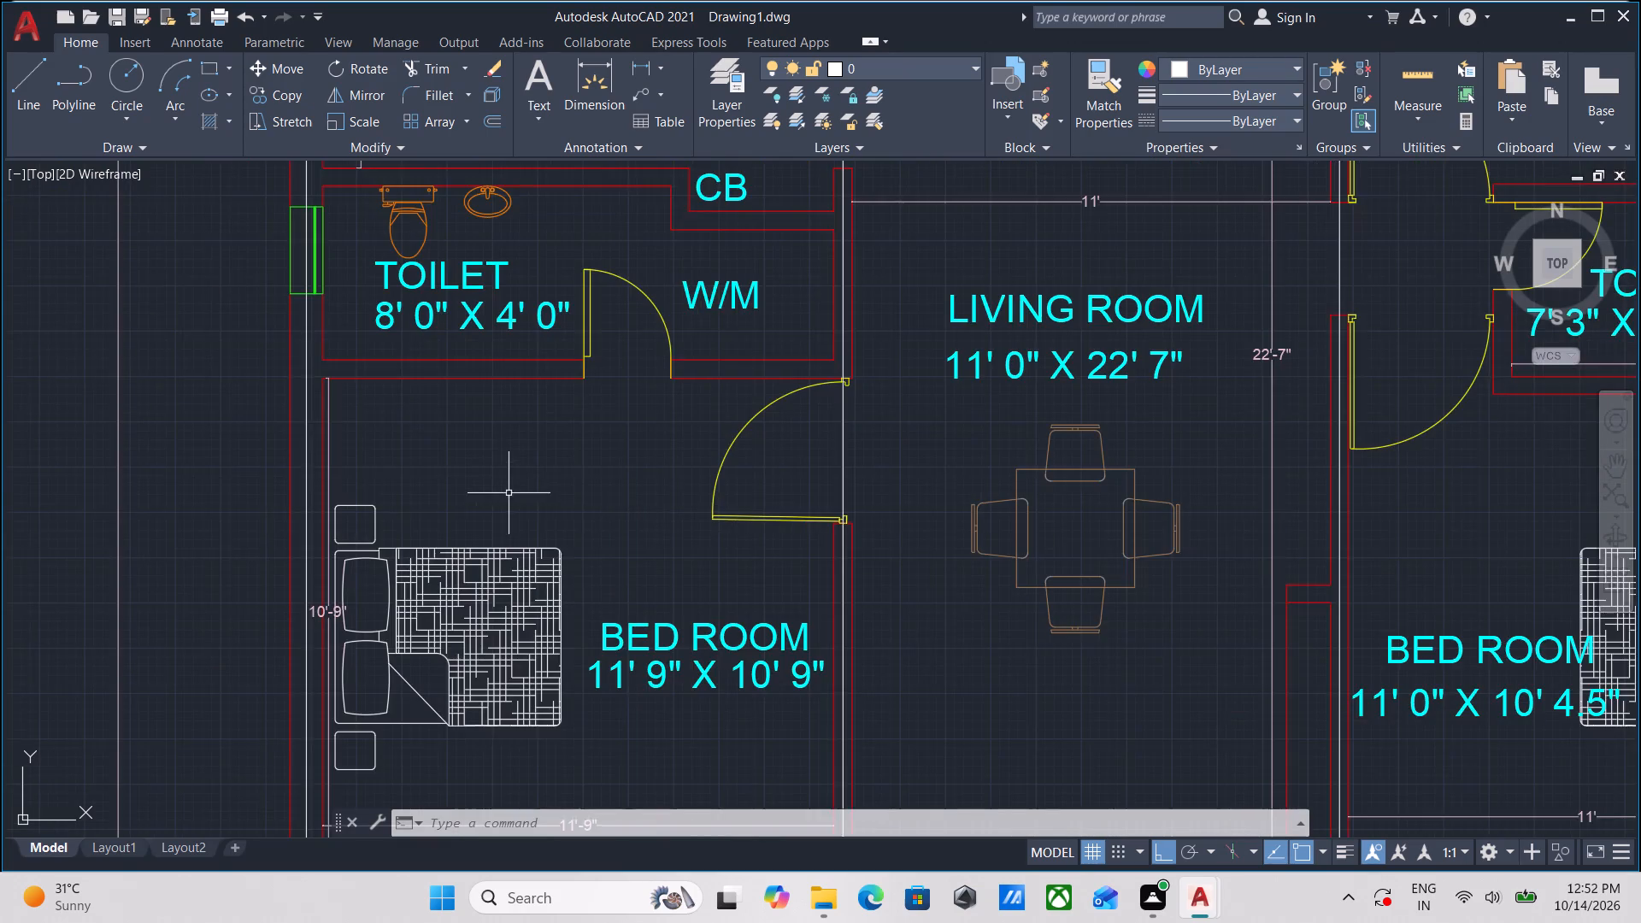
{"action": "middle_click_drag", "start_coordinate": [509, 493], "coordinate": [791, 506]}
{"action": "scroll", "coordinate": [865, 476], "scroll_direction": "down", "scroll_amount": 1}
{"action": "middle_click", "coordinate": [865, 476]}
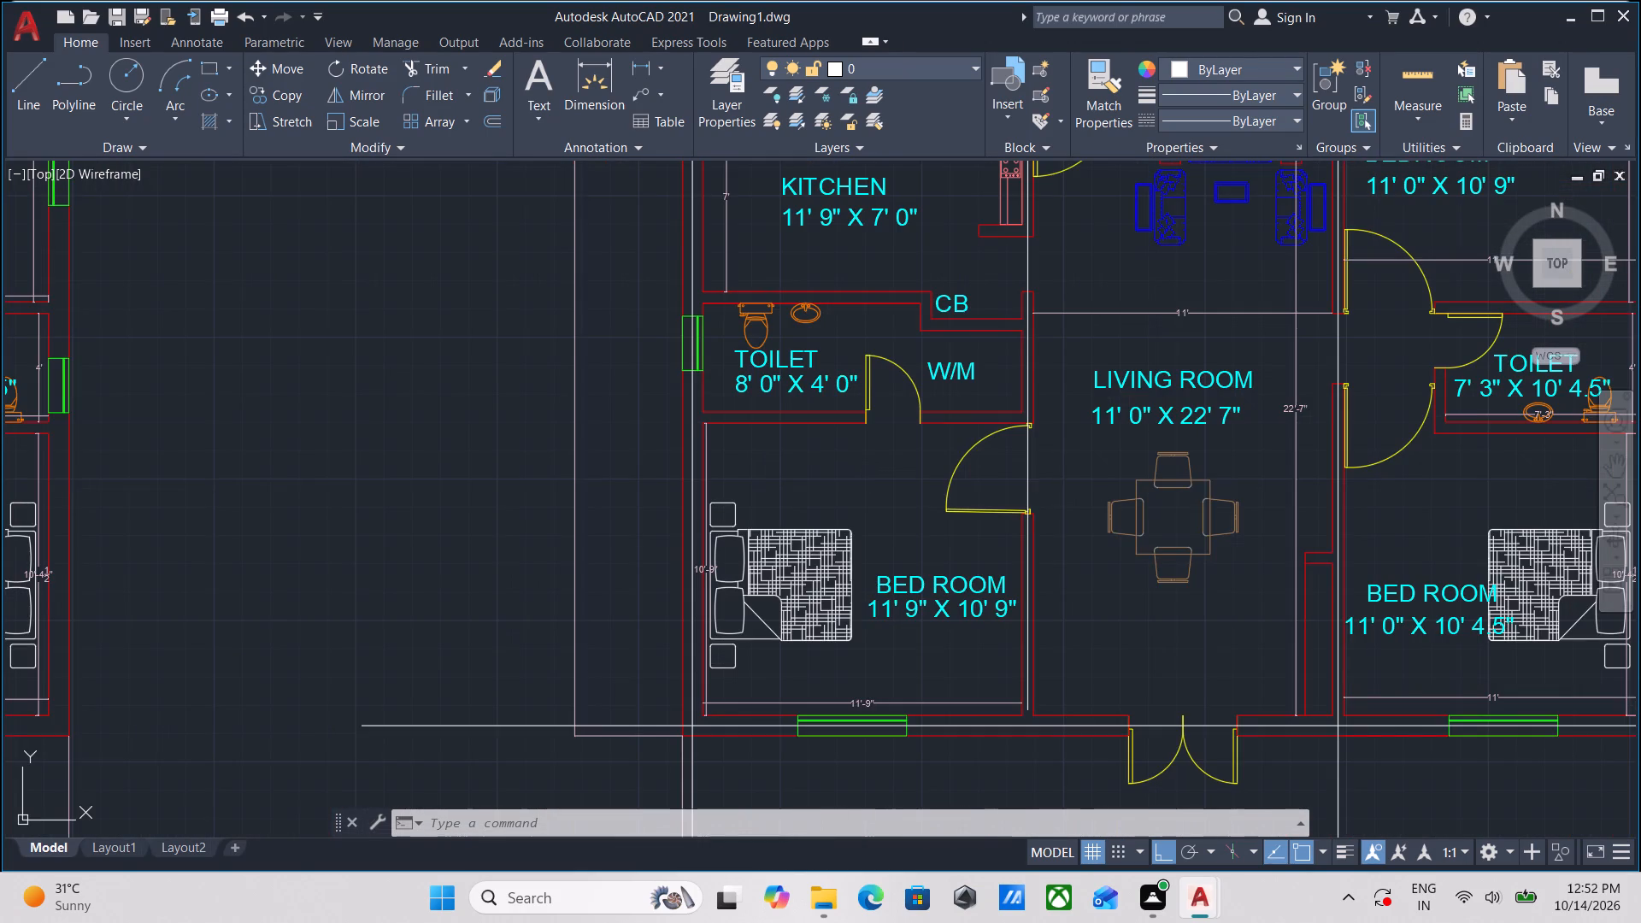
{"action": "scroll", "coordinate": [865, 476], "scroll_direction": "down", "scroll_amount": 1}
{"action": "middle_click", "coordinate": [865, 476]}
{"action": "scroll", "coordinate": [773, 459], "scroll_direction": "up", "scroll_amount": 2}
{"action": "middle_click_drag", "start_coordinate": [945, 461], "coordinate": [881, 505]}
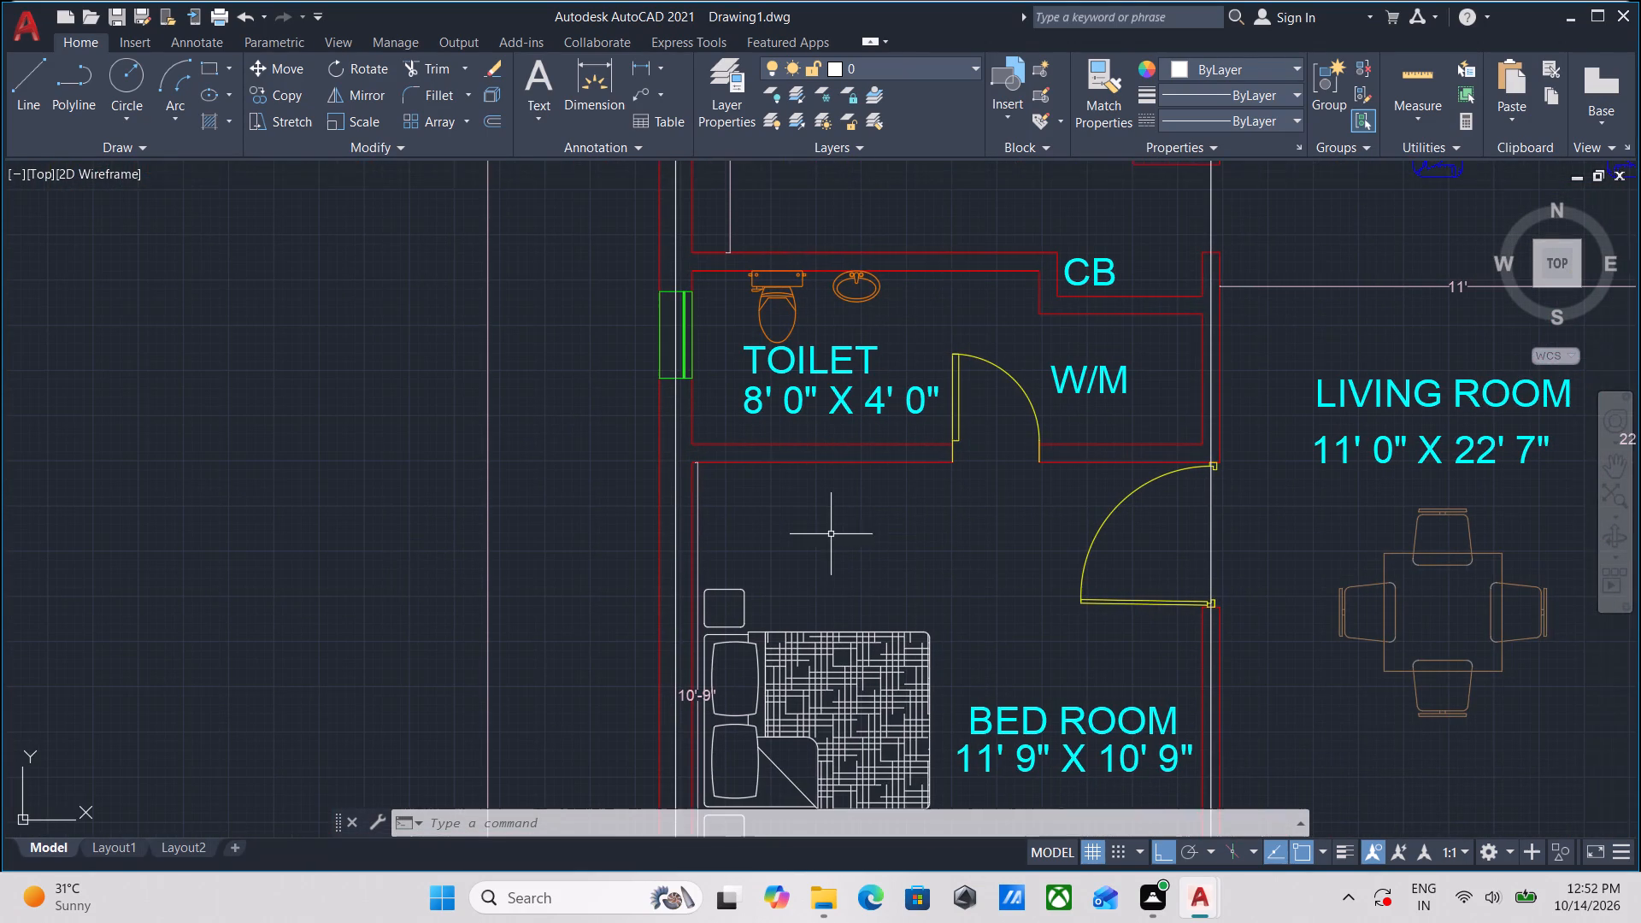
{"action": "middle_click_drag", "start_coordinate": [824, 537], "coordinate": [585, 632]}
{"action": "scroll", "coordinate": [610, 618], "scroll_direction": "down", "scroll_amount": 2}
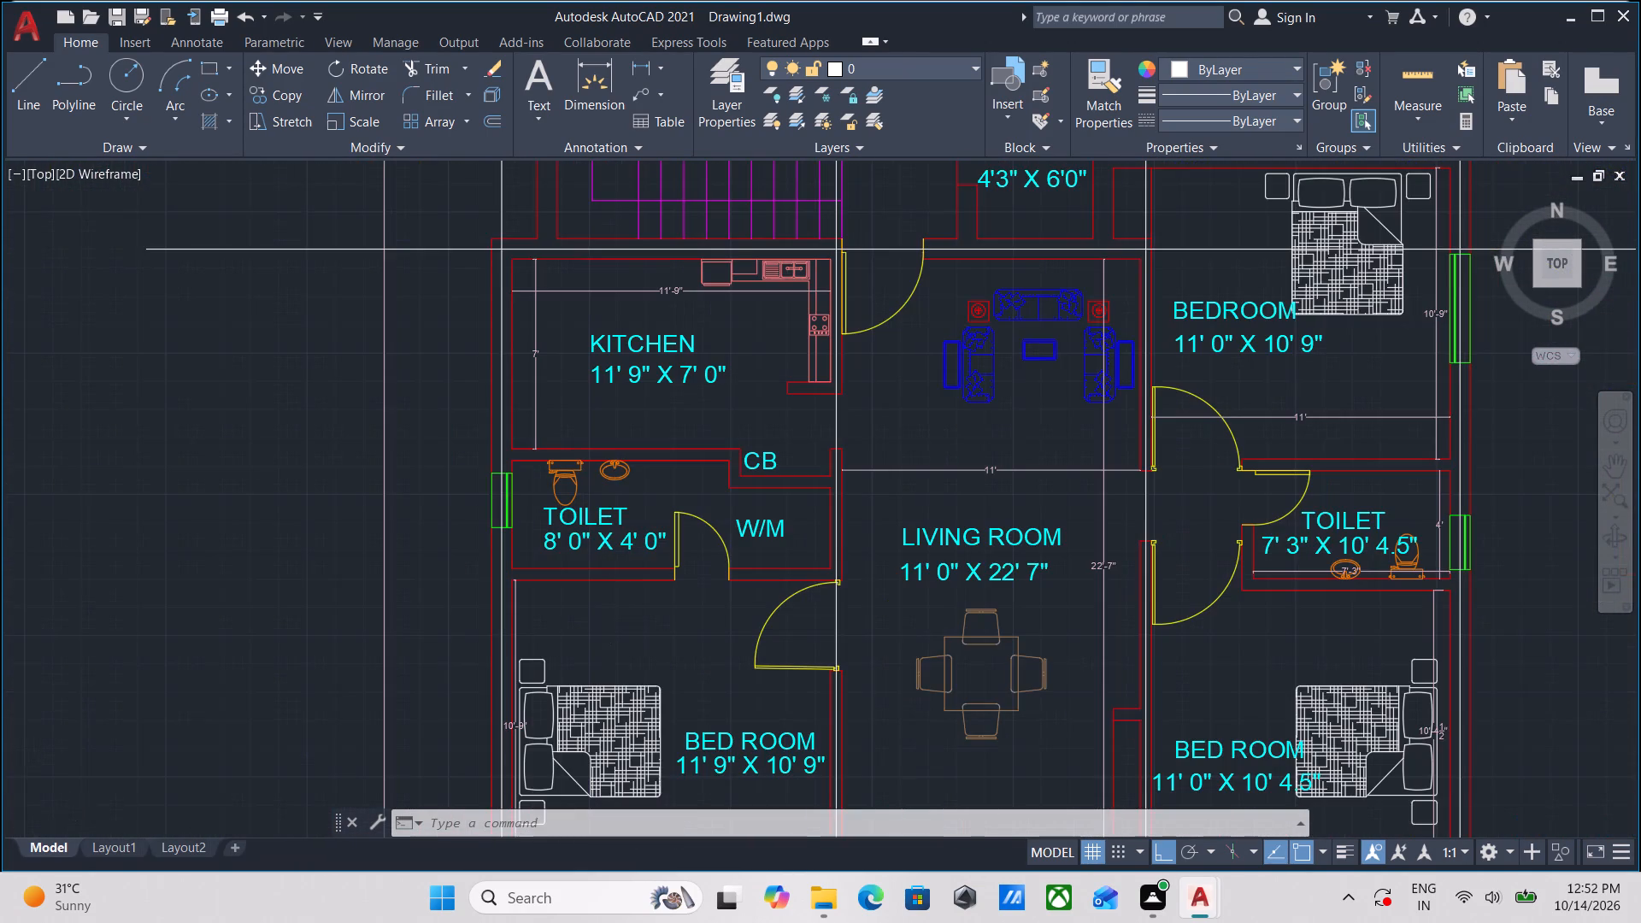
Draw a horizontal centre line about 13' eastward from midway between the faces of the southern toilet–bedroom wall, ending in the living room.
{"action": "scroll", "coordinate": [610, 618], "scroll_direction": "up", "scroll_amount": 2}
{"action": "middle_click_drag", "start_coordinate": [610, 618], "coordinate": [659, 553]}
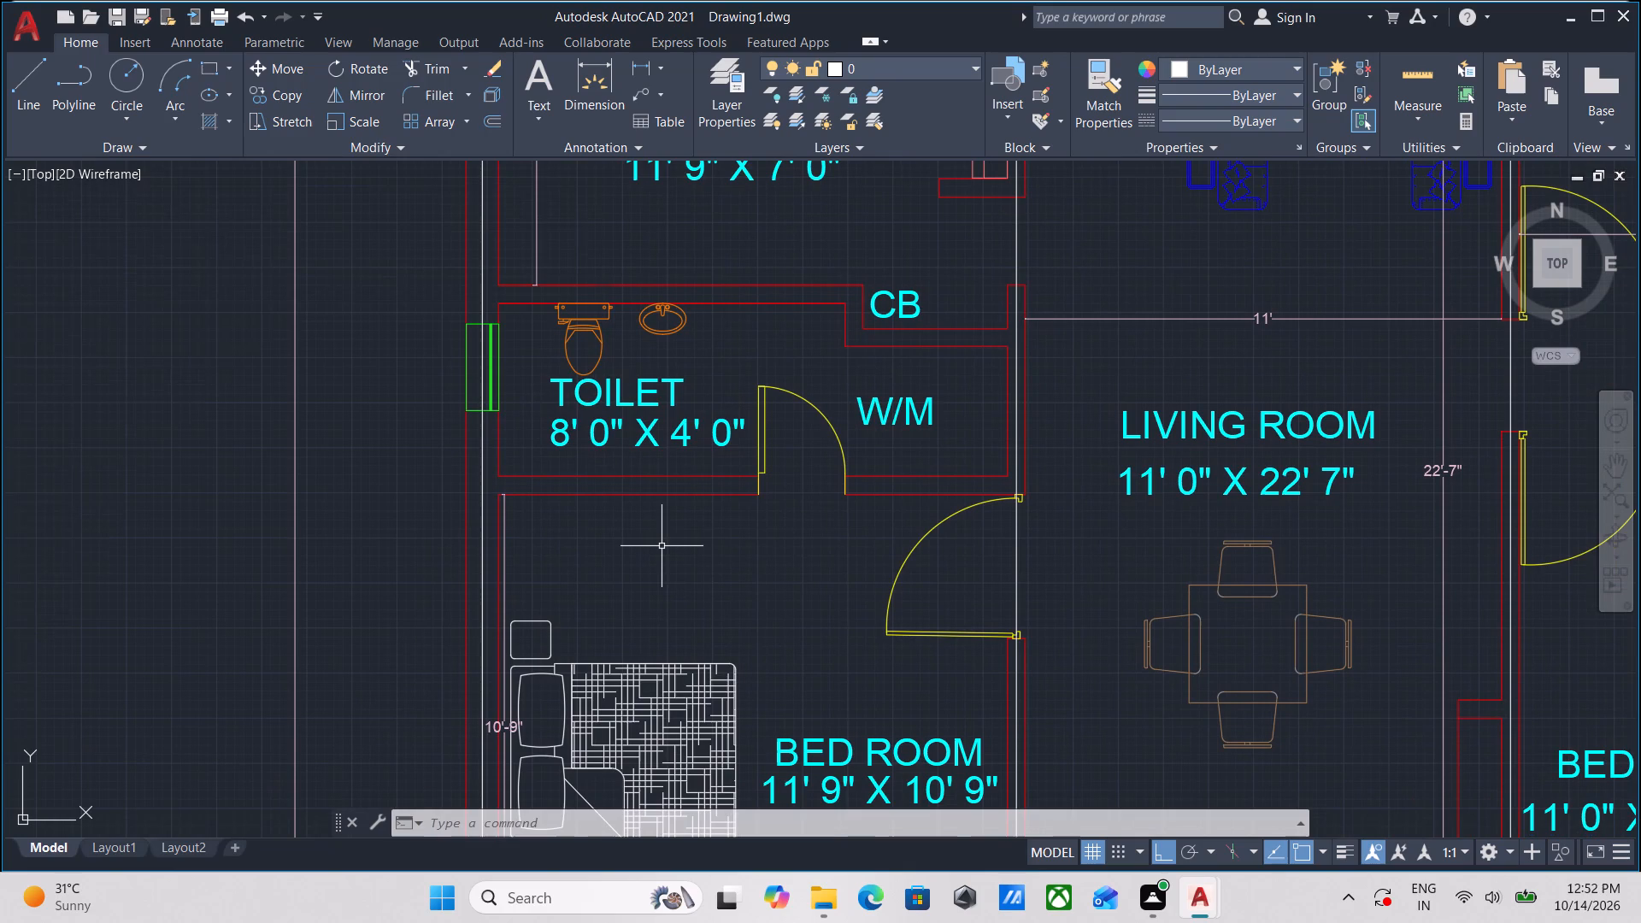
{"action": "key", "text": "l"}
{"action": "key", "text": "Return"}
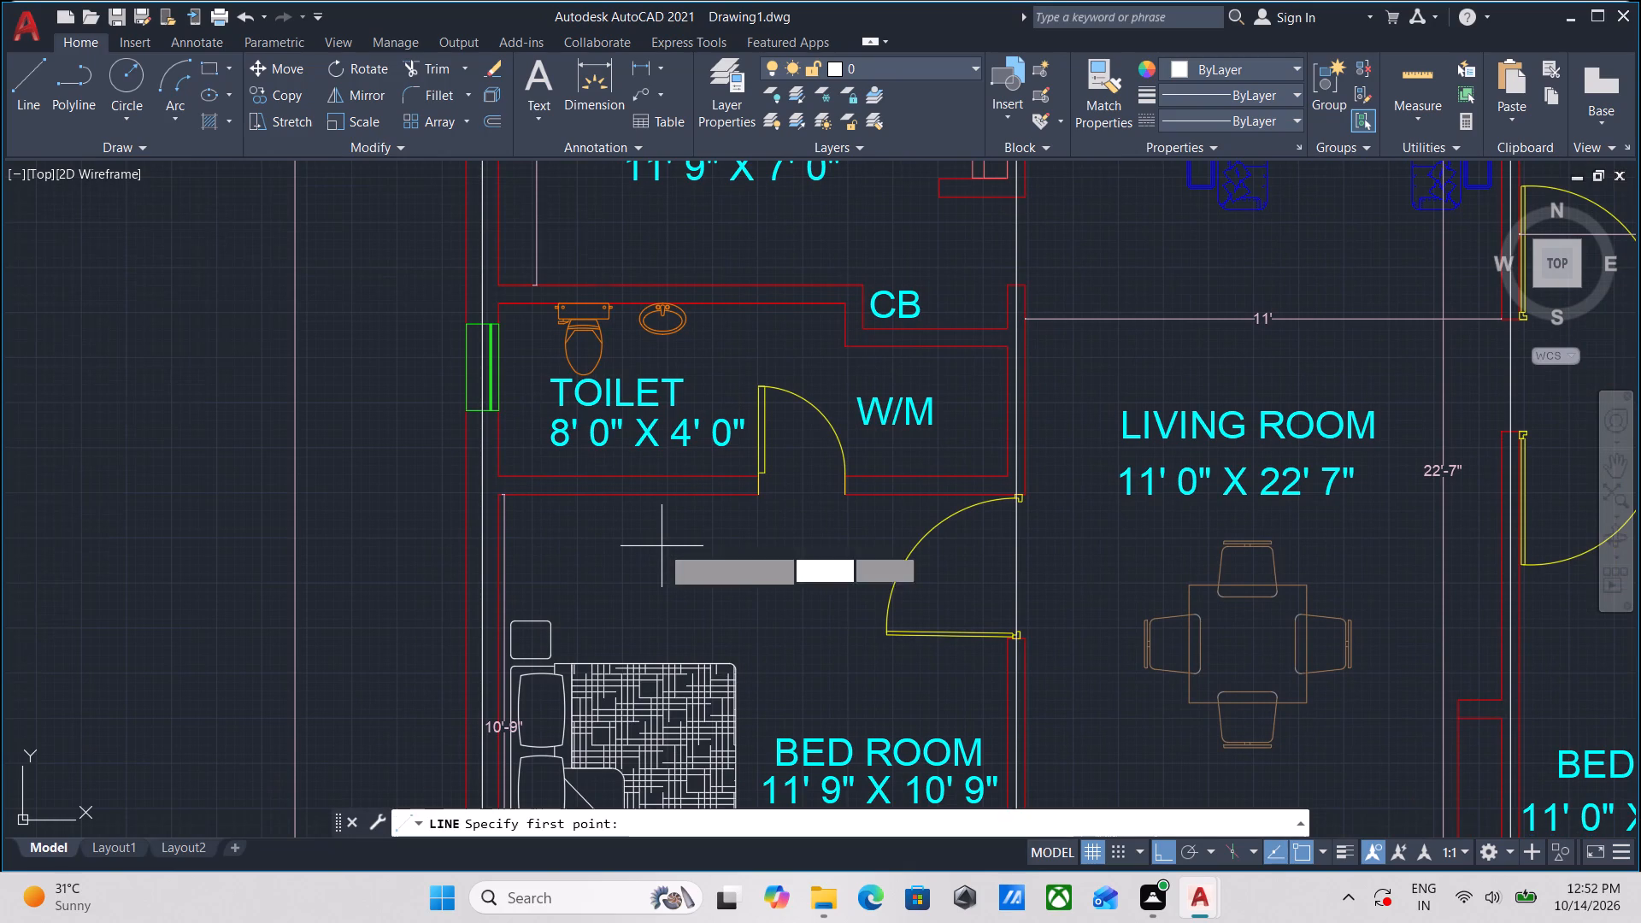
{"action": "scroll", "coordinate": [750, 558], "scroll_direction": "down", "scroll_amount": 1}
{"action": "middle_click_drag", "start_coordinate": [750, 558], "coordinate": [861, 559]}
{"action": "key", "text": "m"}
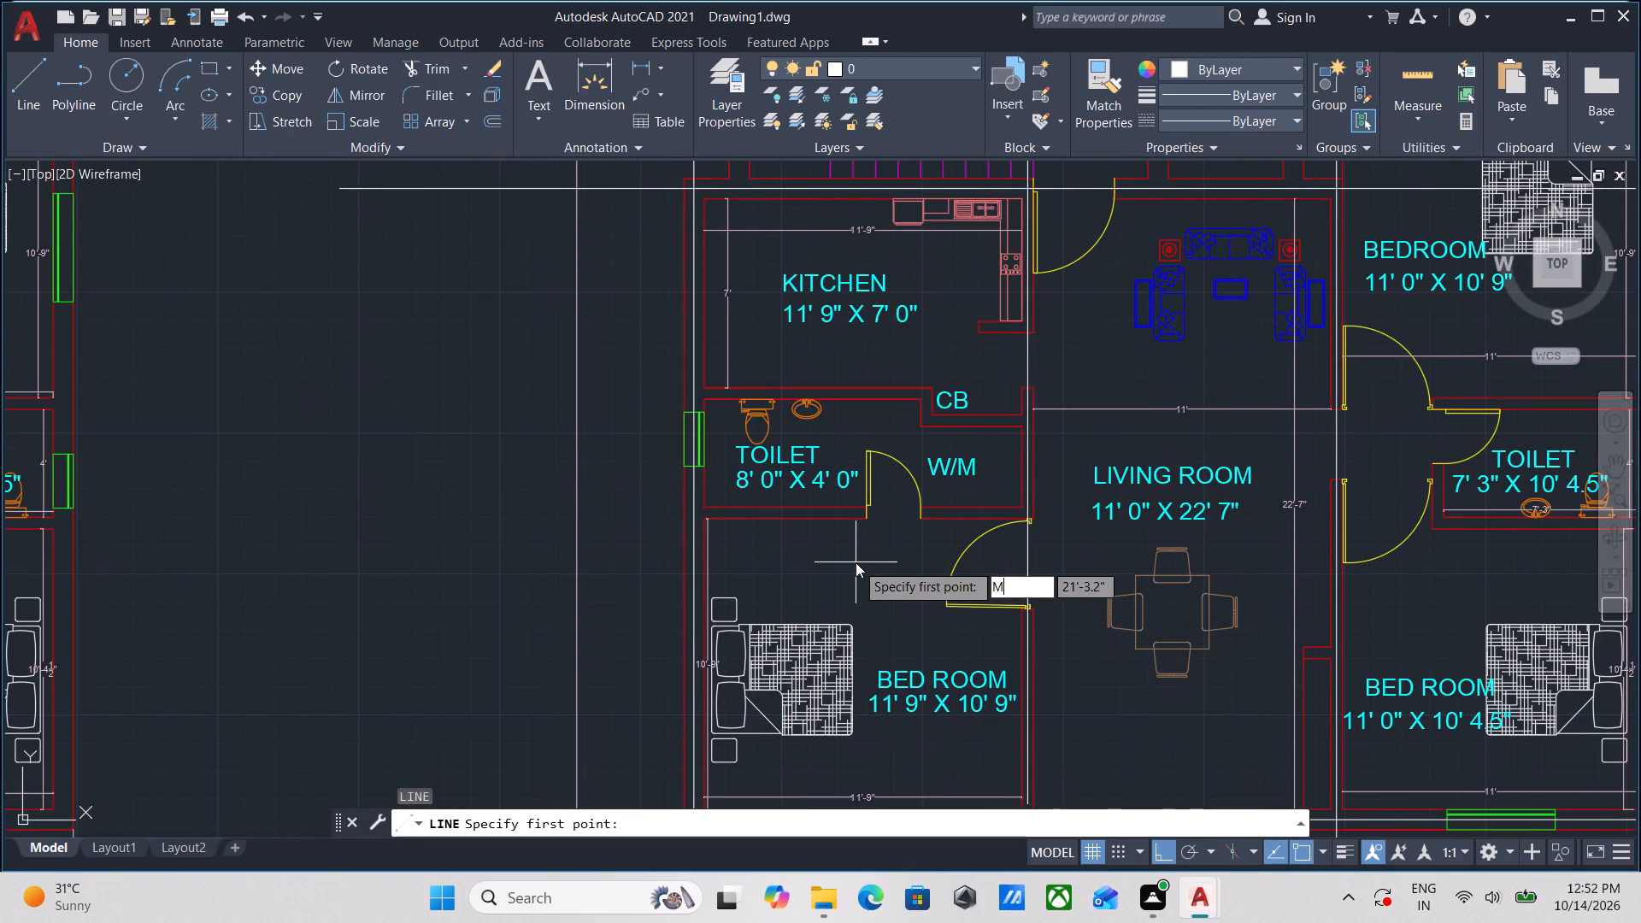
{"action": "key", "text": "2"}
{"action": "key", "text": "p"}
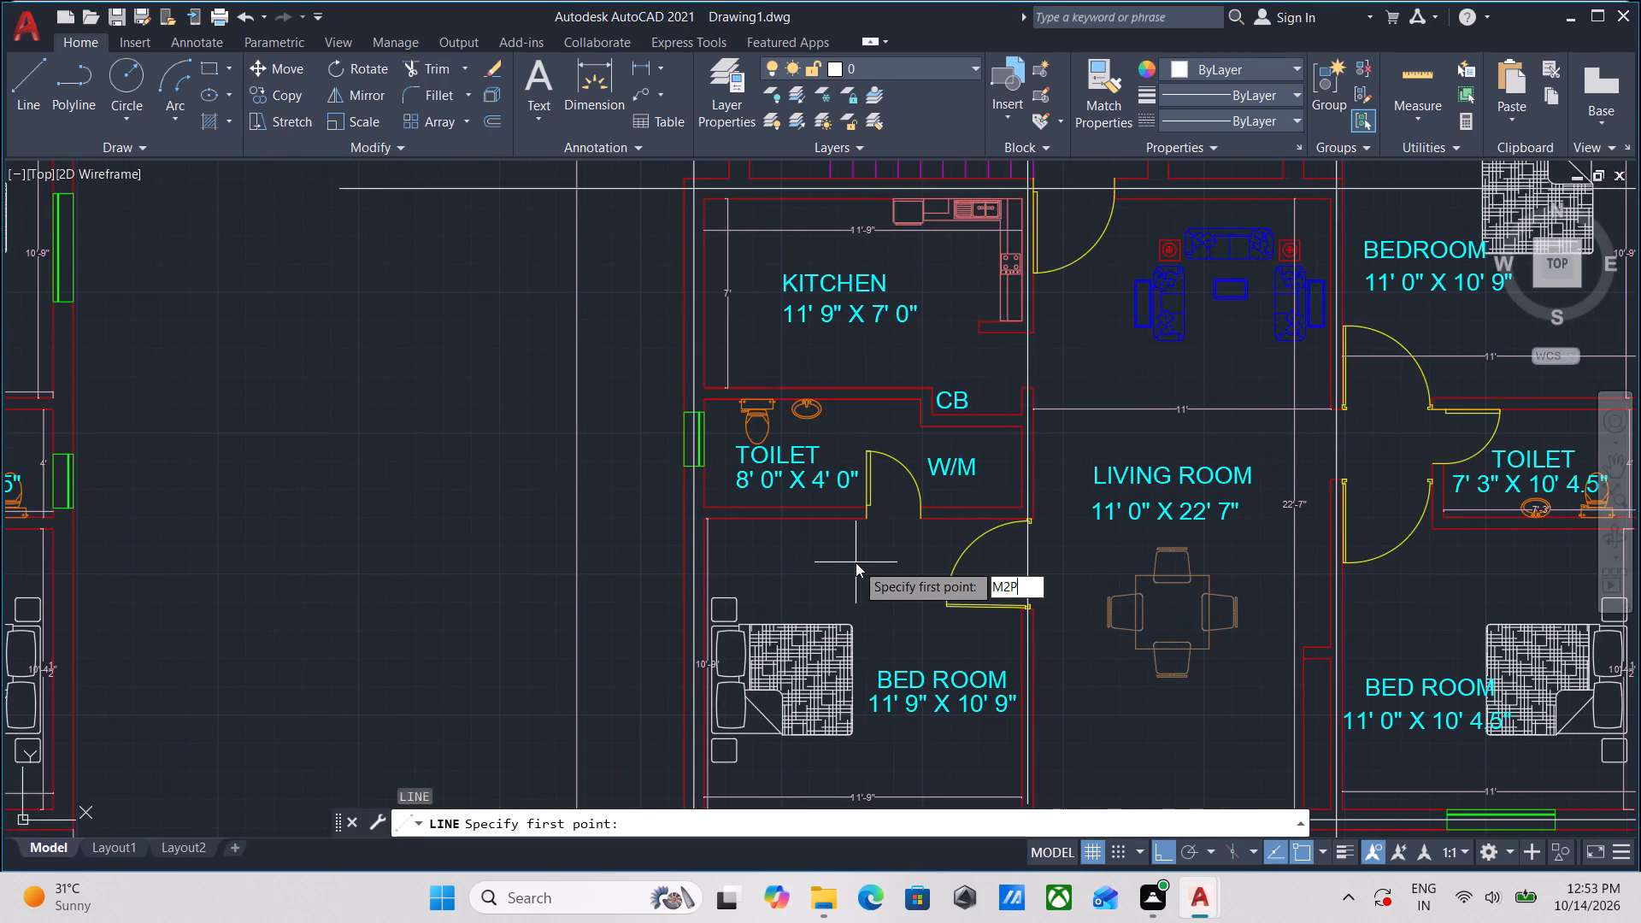
{"action": "key", "text": "Return"}
{"action": "scroll", "coordinate": [702, 531], "scroll_direction": "up", "scroll_amount": 2}
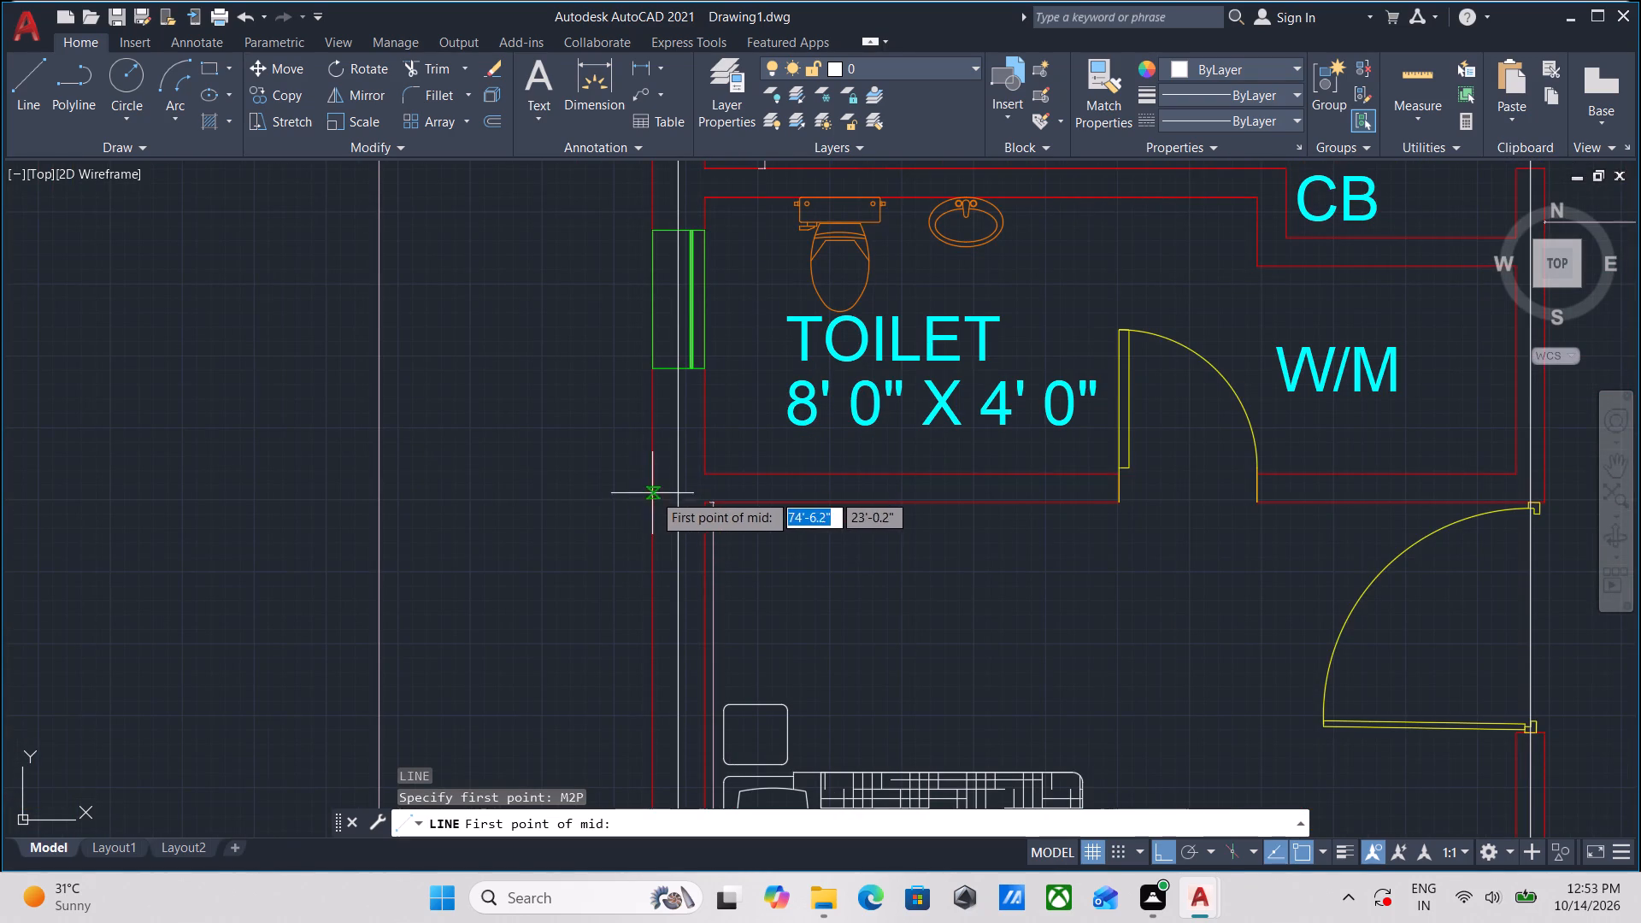
{"action": "scroll", "coordinate": [753, 505], "scroll_direction": "up", "scroll_amount": 2}
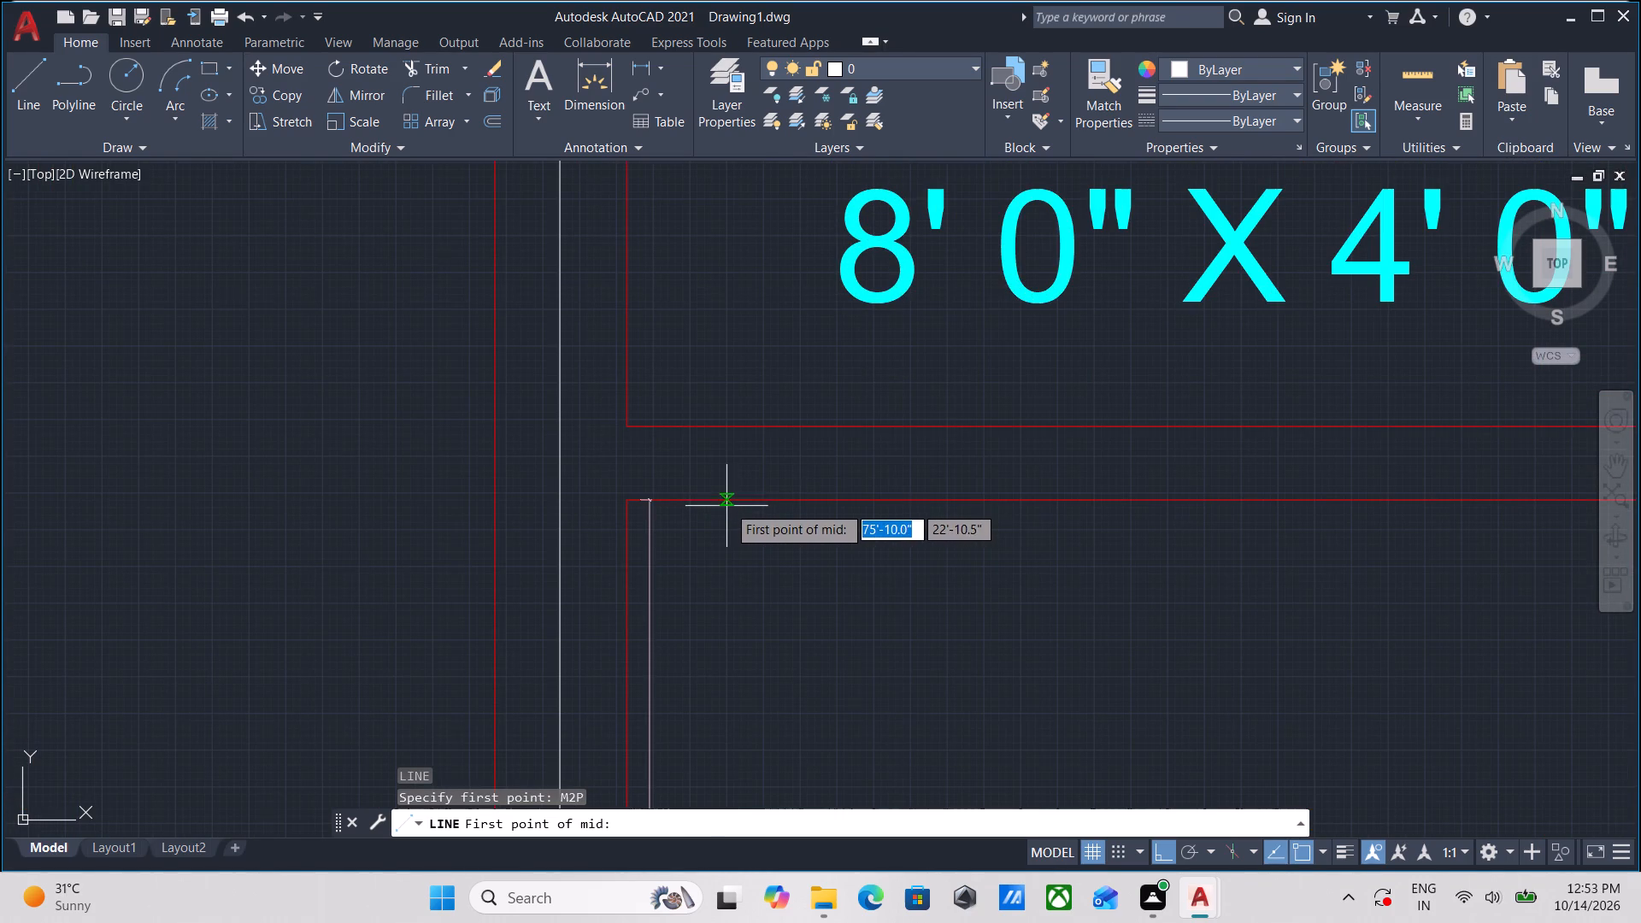
{"action": "left_click", "coordinate": [727, 505]}
{"action": "left_click", "coordinate": [726, 431]}
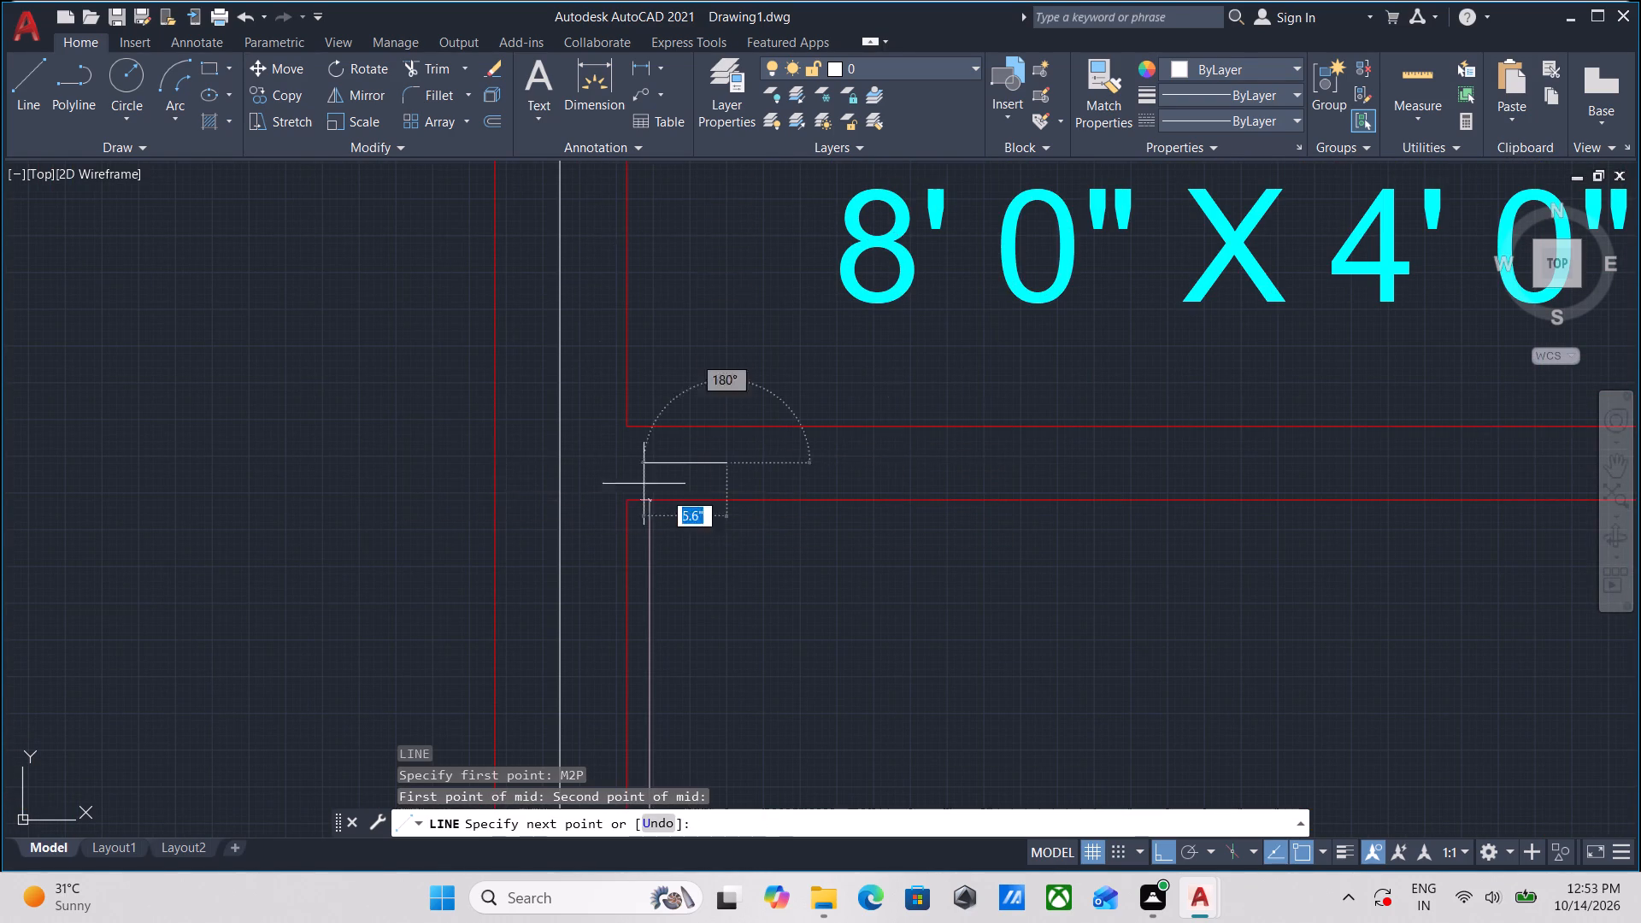
{"action": "scroll", "coordinate": [1080, 462], "scroll_direction": "down", "scroll_amount": 1}
{"action": "middle_click_drag", "start_coordinate": [1080, 462], "coordinate": [321, 458]}
{"action": "scroll", "coordinate": [810, 457], "scroll_direction": "down", "scroll_amount": 1}
{"action": "middle_click_drag", "start_coordinate": [810, 457], "coordinate": [337, 456]}
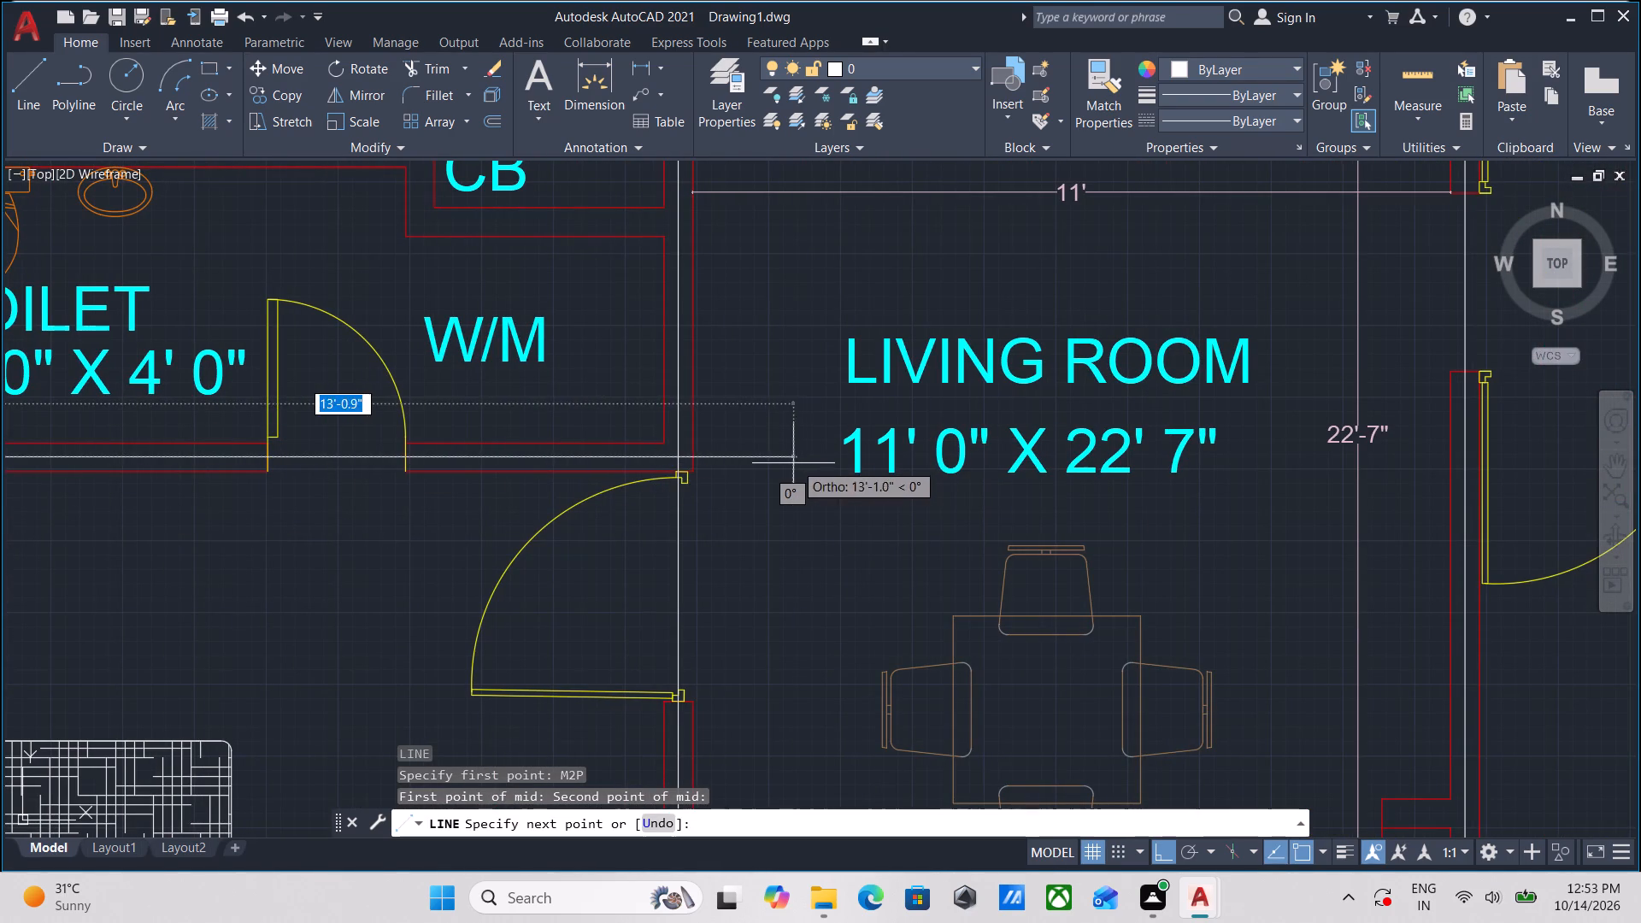
{"action": "left_click", "coordinate": [768, 467]}
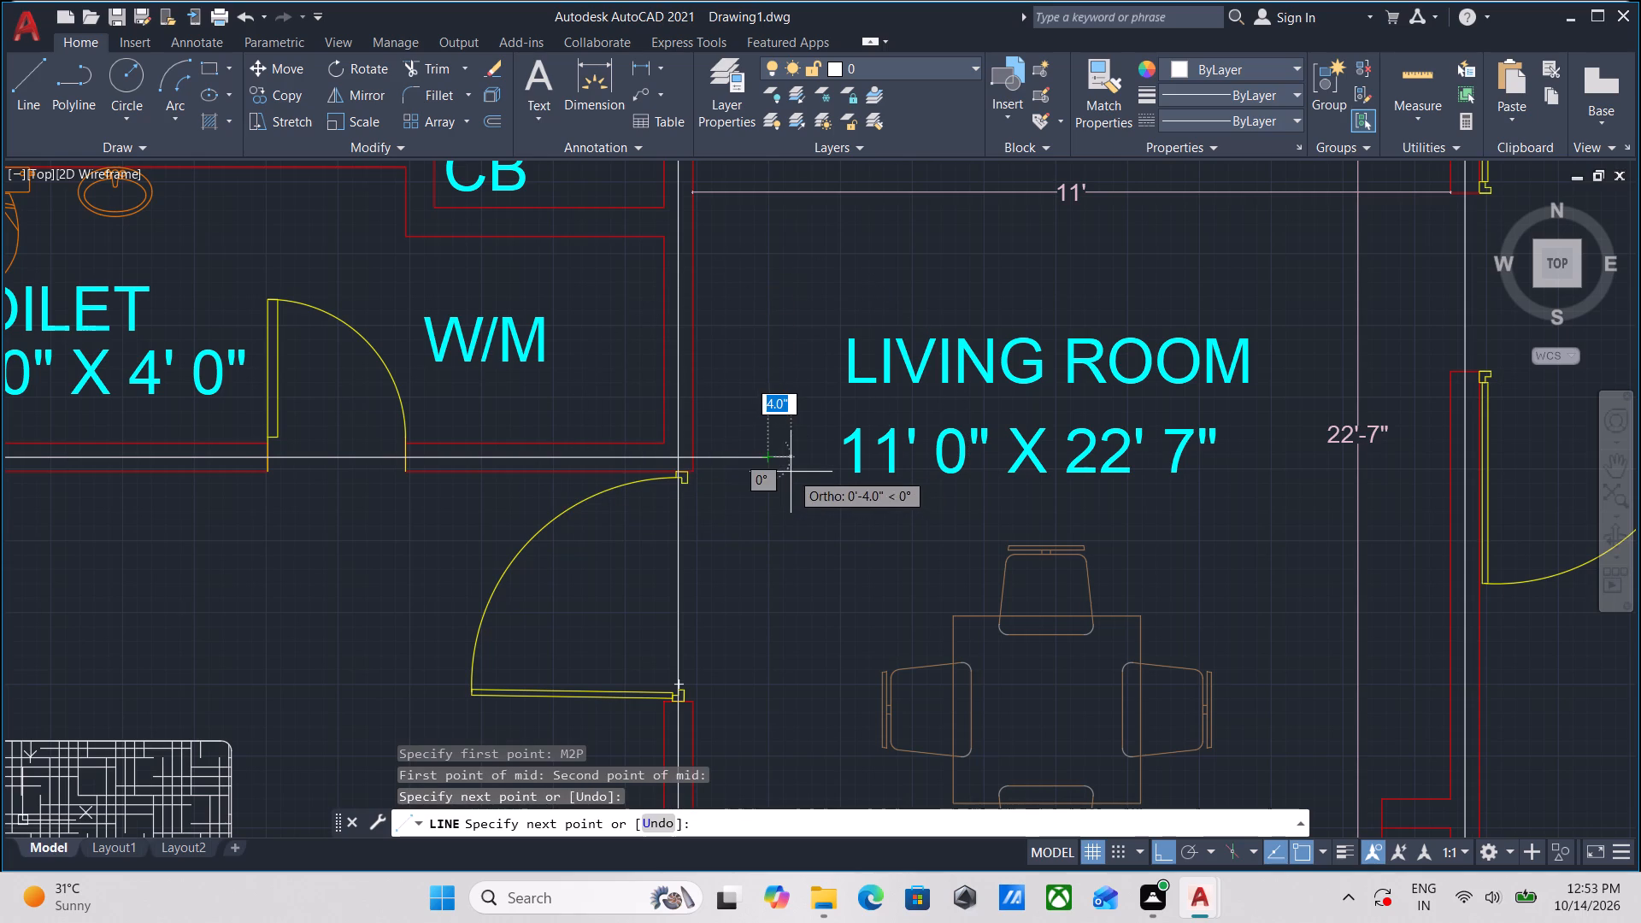
{"action": "key", "text": "Escape"}
Stretch the west end of the southern toilet–bedroom wall's centre line past the west outer wall.
{"action": "scroll", "coordinate": [381, 521], "scroll_direction": "down", "scroll_amount": 1}
{"action": "middle_click_drag", "start_coordinate": [321, 514], "coordinate": [774, 491]}
{"action": "scroll", "coordinate": [473, 458], "scroll_direction": "up", "scroll_amount": 2}
{"action": "double_click", "coordinate": [626, 474]}
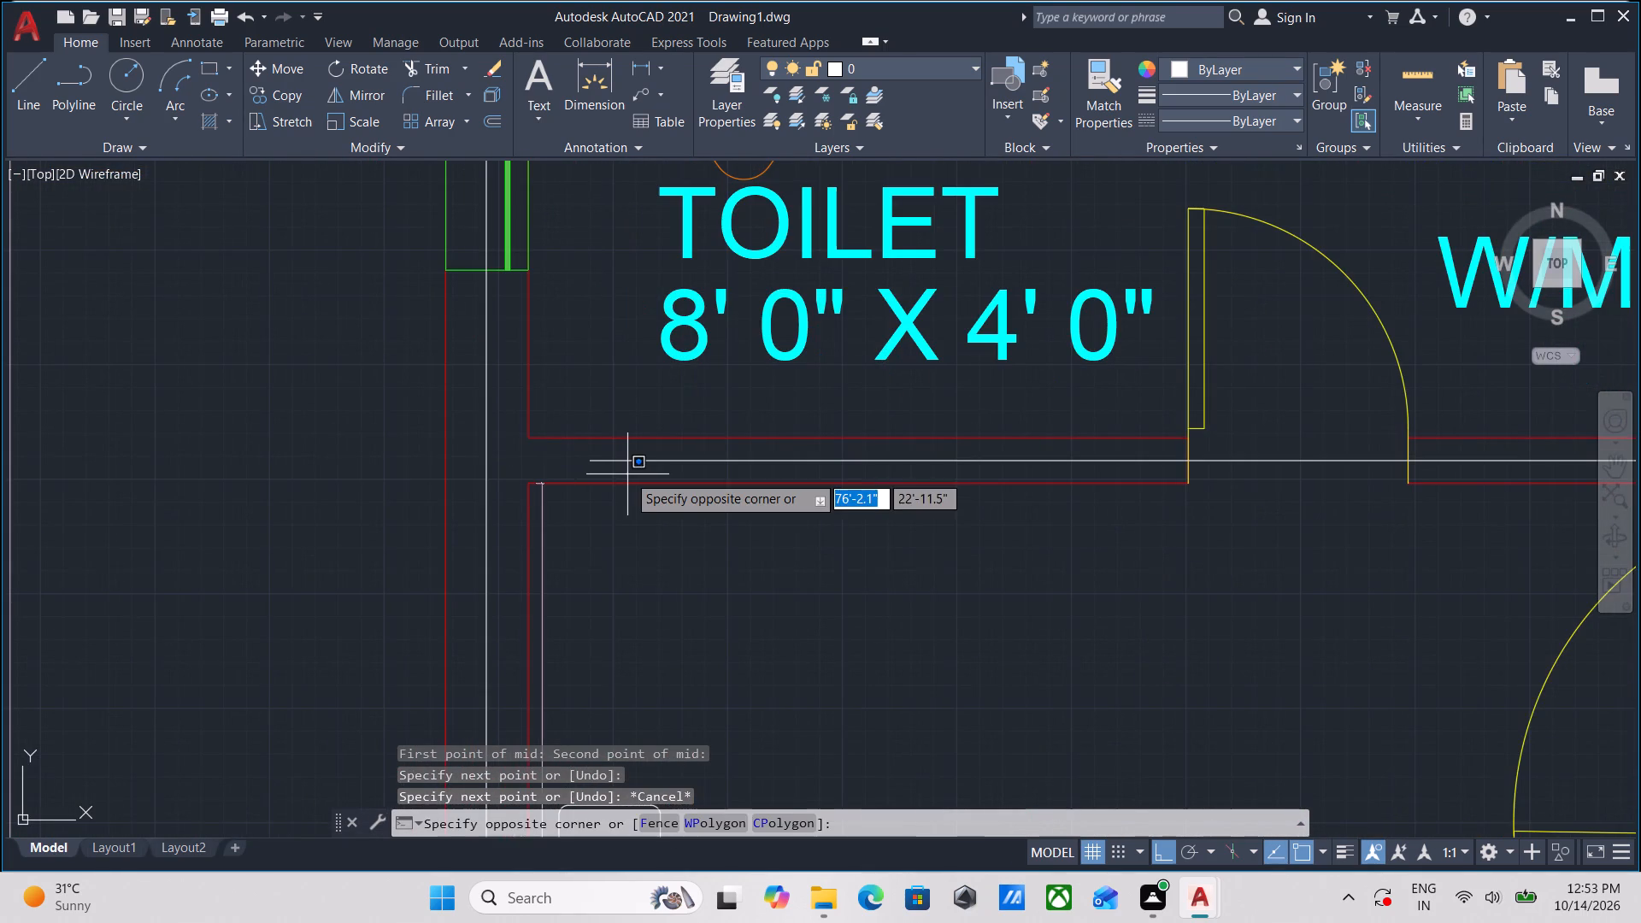
{"action": "left_click", "coordinate": [603, 450]}
{"action": "left_click", "coordinate": [585, 461]}
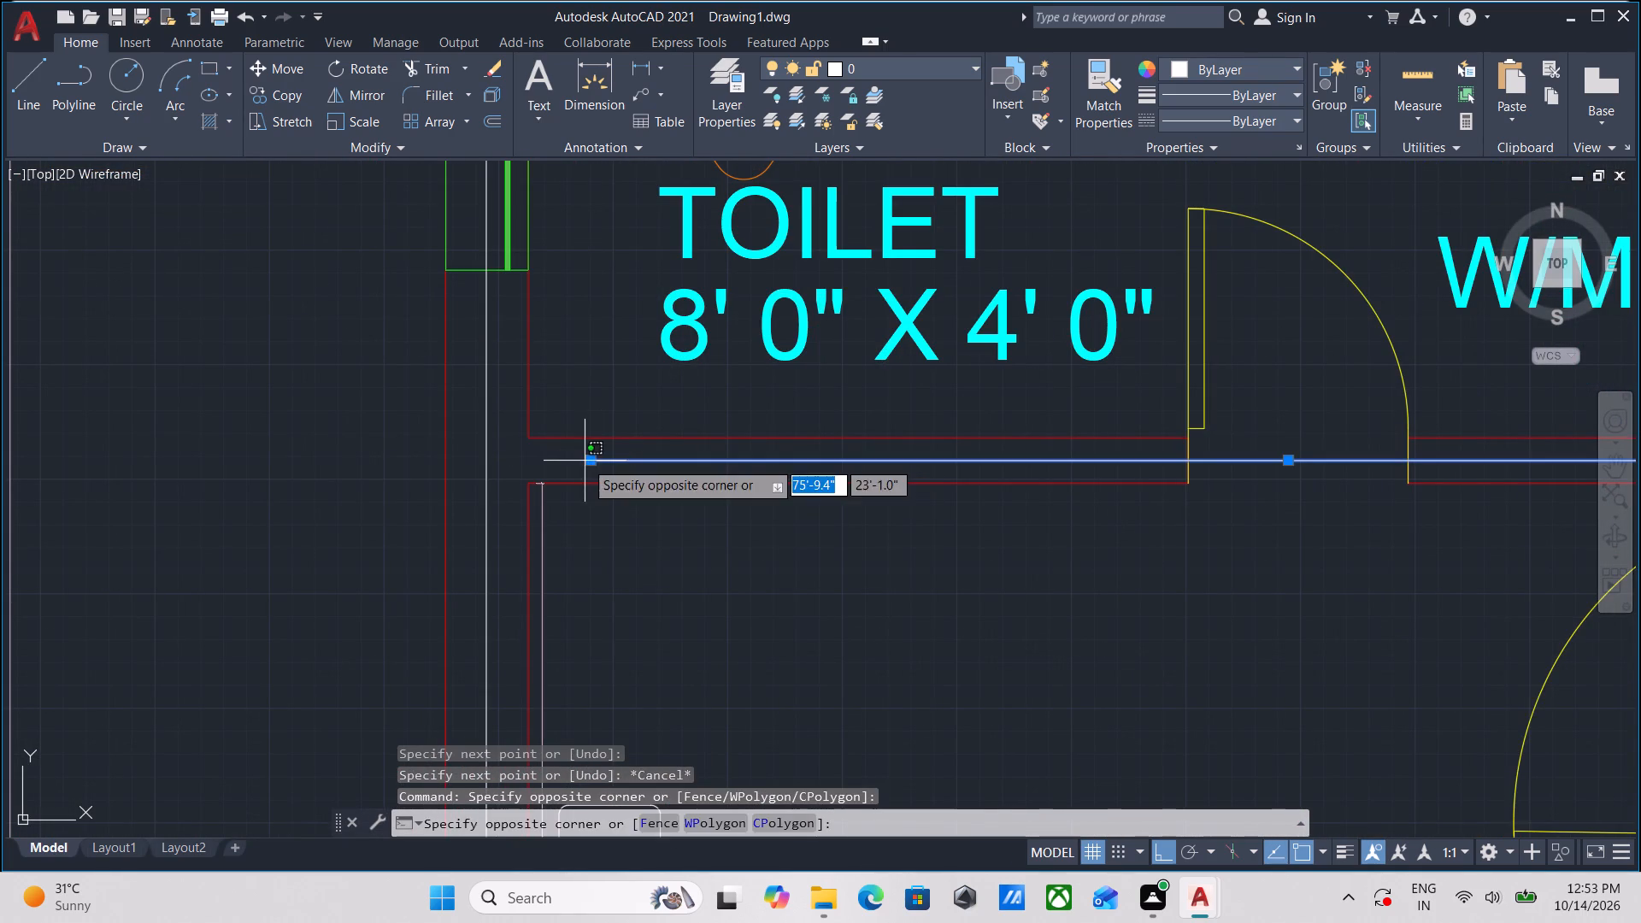
{"action": "key", "text": "Escape"}
{"action": "left_click", "coordinate": [591, 462]}
{"action": "middle_click_drag", "start_coordinate": [325, 464], "coordinate": [831, 485]}
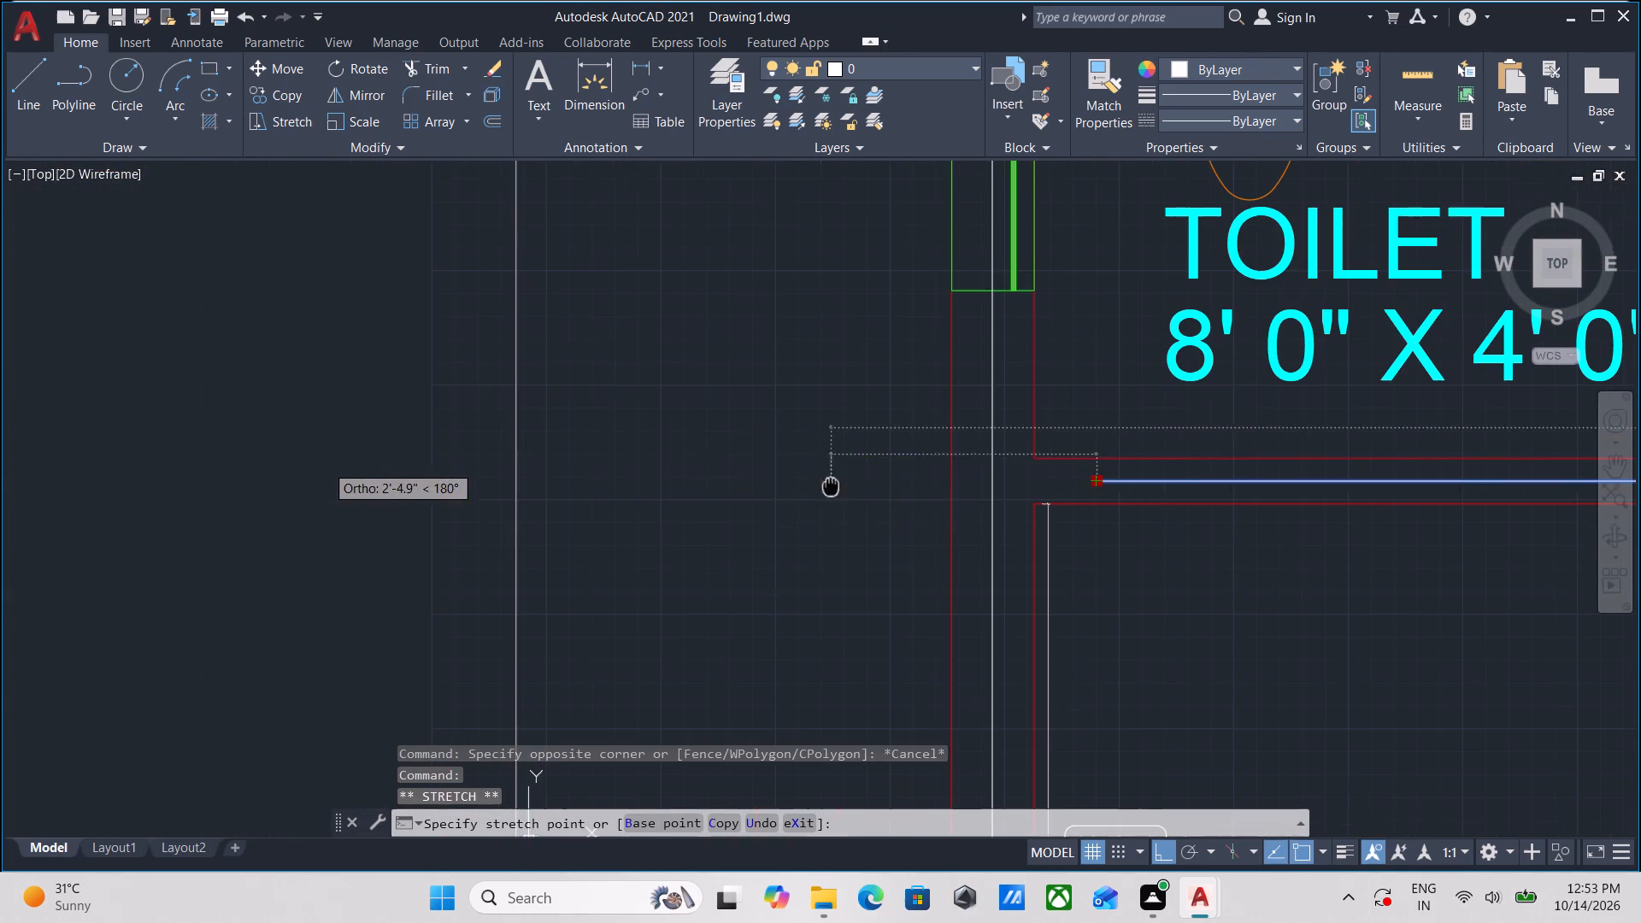
{"action": "left_click", "coordinate": [603, 479]}
{"action": "scroll", "coordinate": [603, 479], "scroll_direction": "down", "scroll_amount": 3}
{"action": "key", "text": "Escape"}
Examine the ground floor plan's centre lines and compare them with the neighbouring floor plans.
{"action": "scroll", "coordinate": [622, 490], "scroll_direction": "down", "scroll_amount": 3}
{"action": "middle_click_drag", "start_coordinate": [839, 532], "coordinate": [609, 541]}
{"action": "scroll", "coordinate": [624, 533], "scroll_direction": "down", "scroll_amount": 2}
{"action": "middle_click_drag", "start_coordinate": [624, 533], "coordinate": [521, 571]}
{"action": "scroll", "coordinate": [624, 533], "scroll_direction": "down", "scroll_amount": 1}
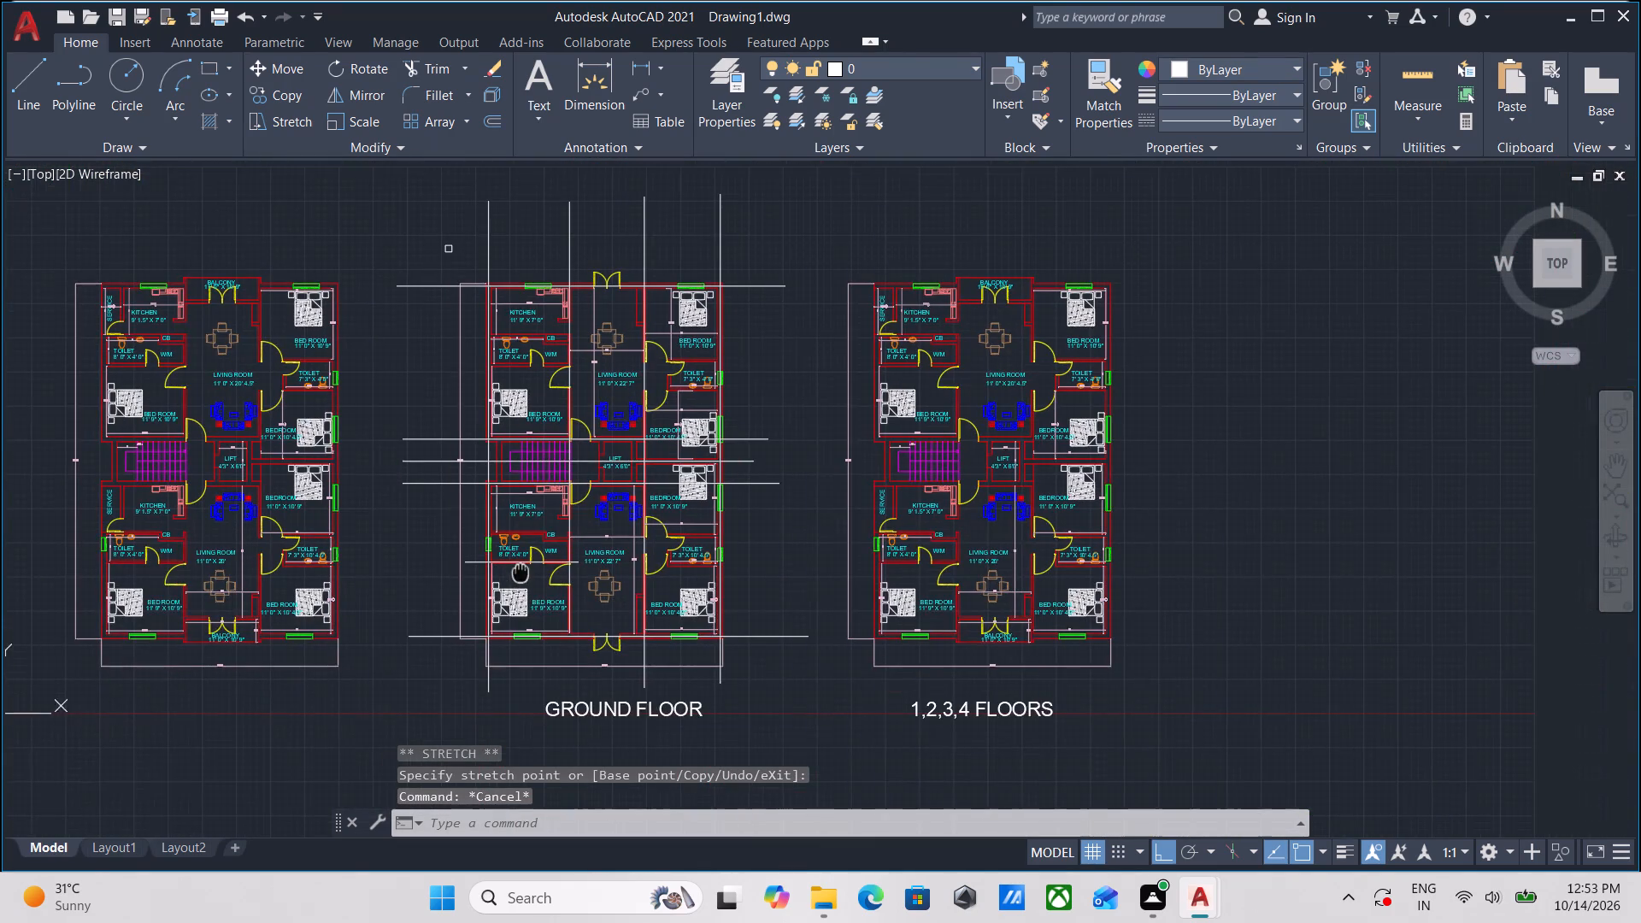
{"action": "scroll", "coordinate": [550, 427], "scroll_direction": "up", "scroll_amount": 2}
{"action": "scroll", "coordinate": [505, 564], "scroll_direction": "up", "scroll_amount": 2}
{"action": "scroll", "coordinate": [548, 538], "scroll_direction": "down", "scroll_amount": 2}
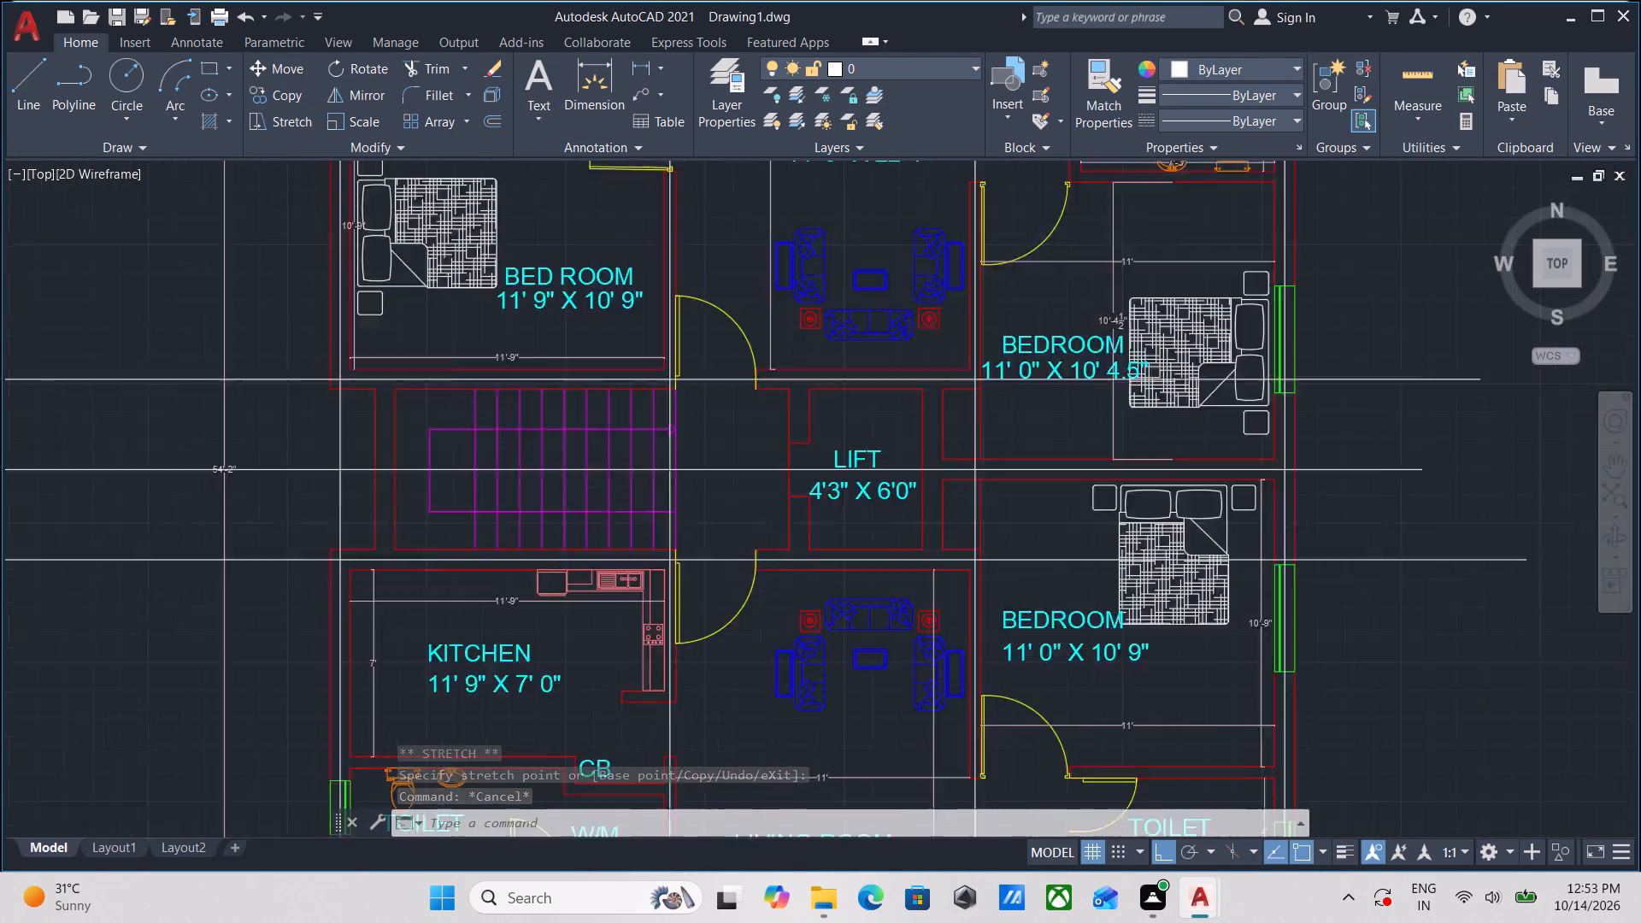
{"action": "middle_click_drag", "start_coordinate": [553, 537], "coordinate": [621, 497]}
{"action": "scroll", "coordinate": [628, 487], "scroll_direction": "down", "scroll_amount": 1}
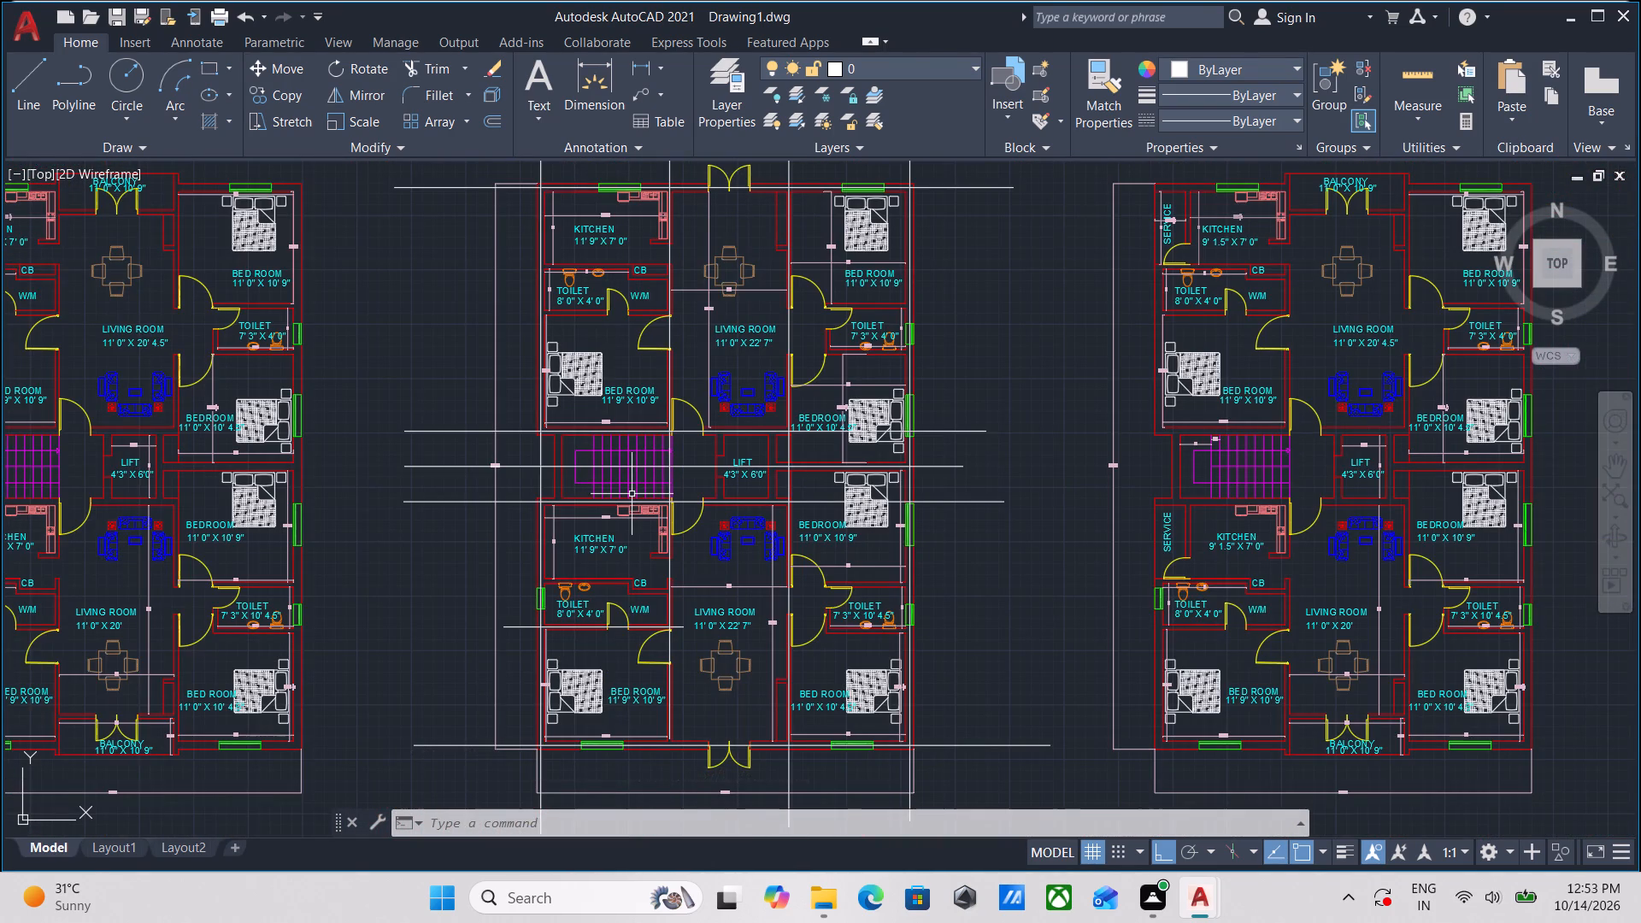
{"action": "scroll", "coordinate": [640, 484], "scroll_direction": "down", "scroll_amount": 1}
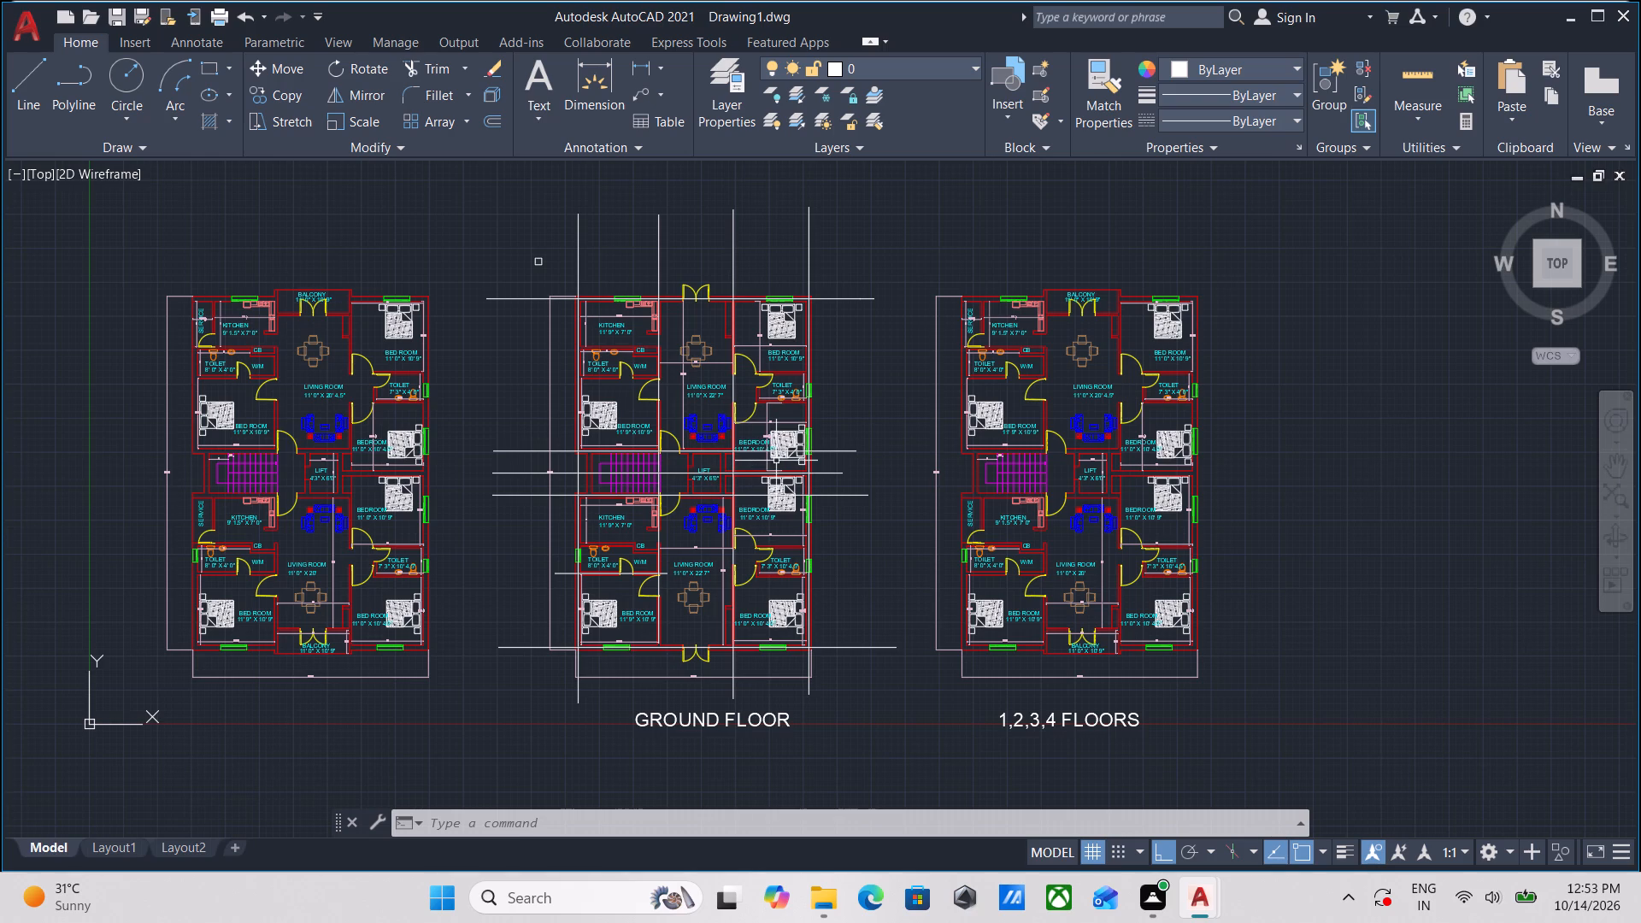
{"action": "scroll", "coordinate": [835, 466], "scroll_direction": "up", "scroll_amount": 2}
{"action": "scroll", "coordinate": [835, 466], "scroll_direction": "down", "scroll_amount": 3}
{"action": "scroll", "coordinate": [1075, 479], "scroll_direction": "down", "scroll_amount": 1}
{"action": "middle_click_drag", "start_coordinate": [1133, 479], "coordinate": [552, 451]}
{"action": "scroll", "coordinate": [992, 601], "scroll_direction": "up", "scroll_amount": 2}
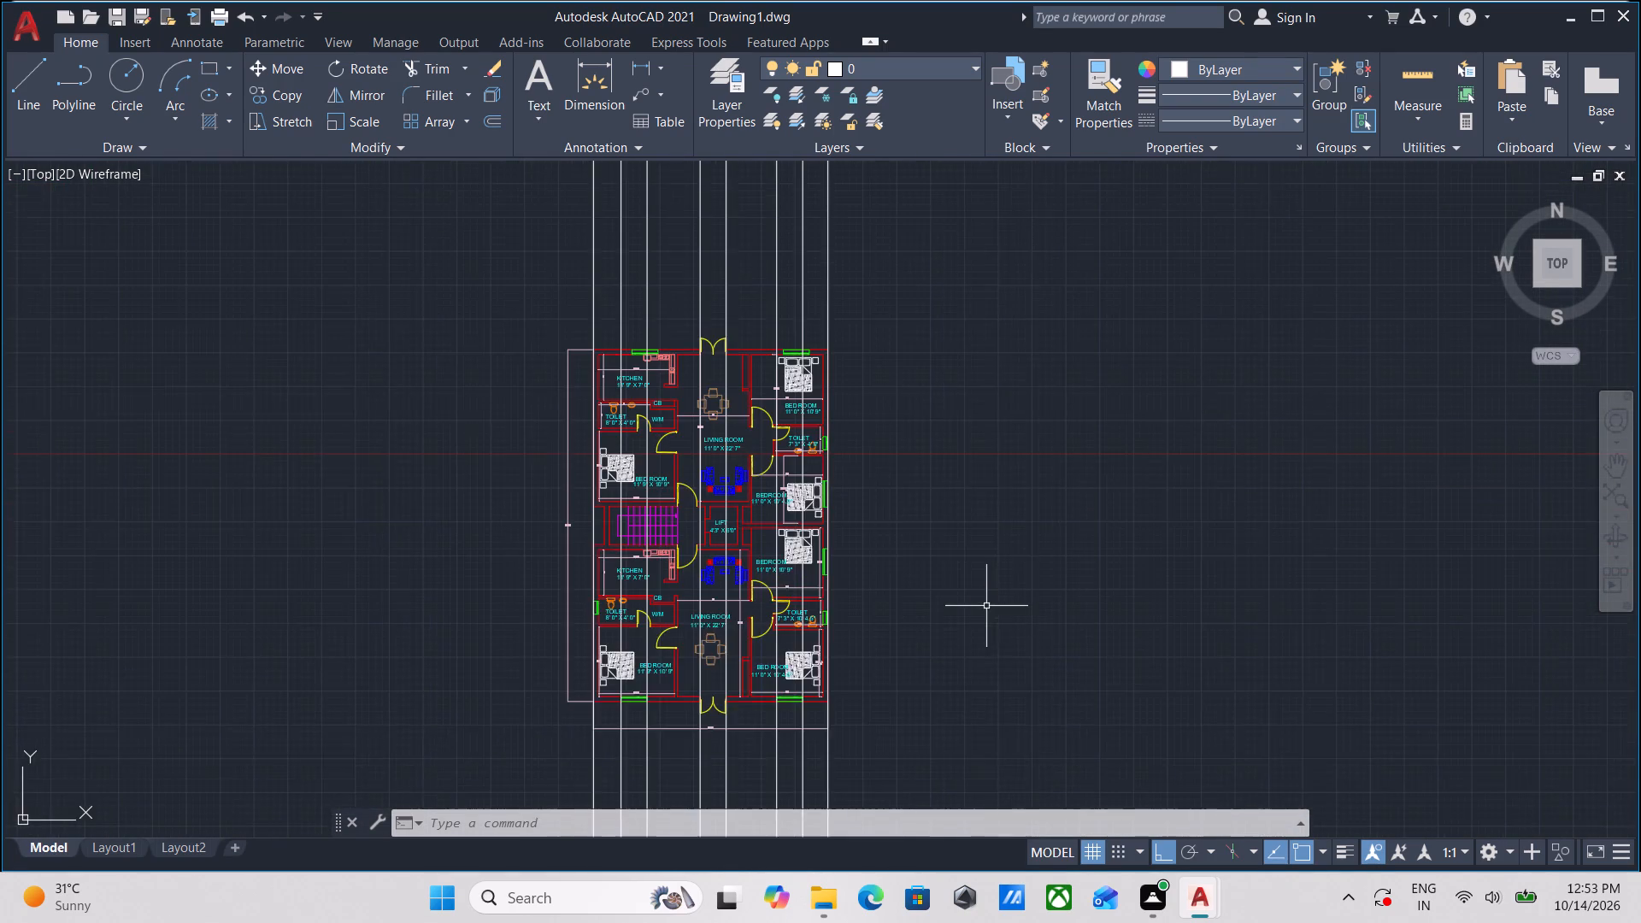
{"action": "middle_click_drag", "start_coordinate": [986, 606], "coordinate": [1021, 437]}
{"action": "scroll", "coordinate": [682, 552], "scroll_direction": "up", "scroll_amount": 1}
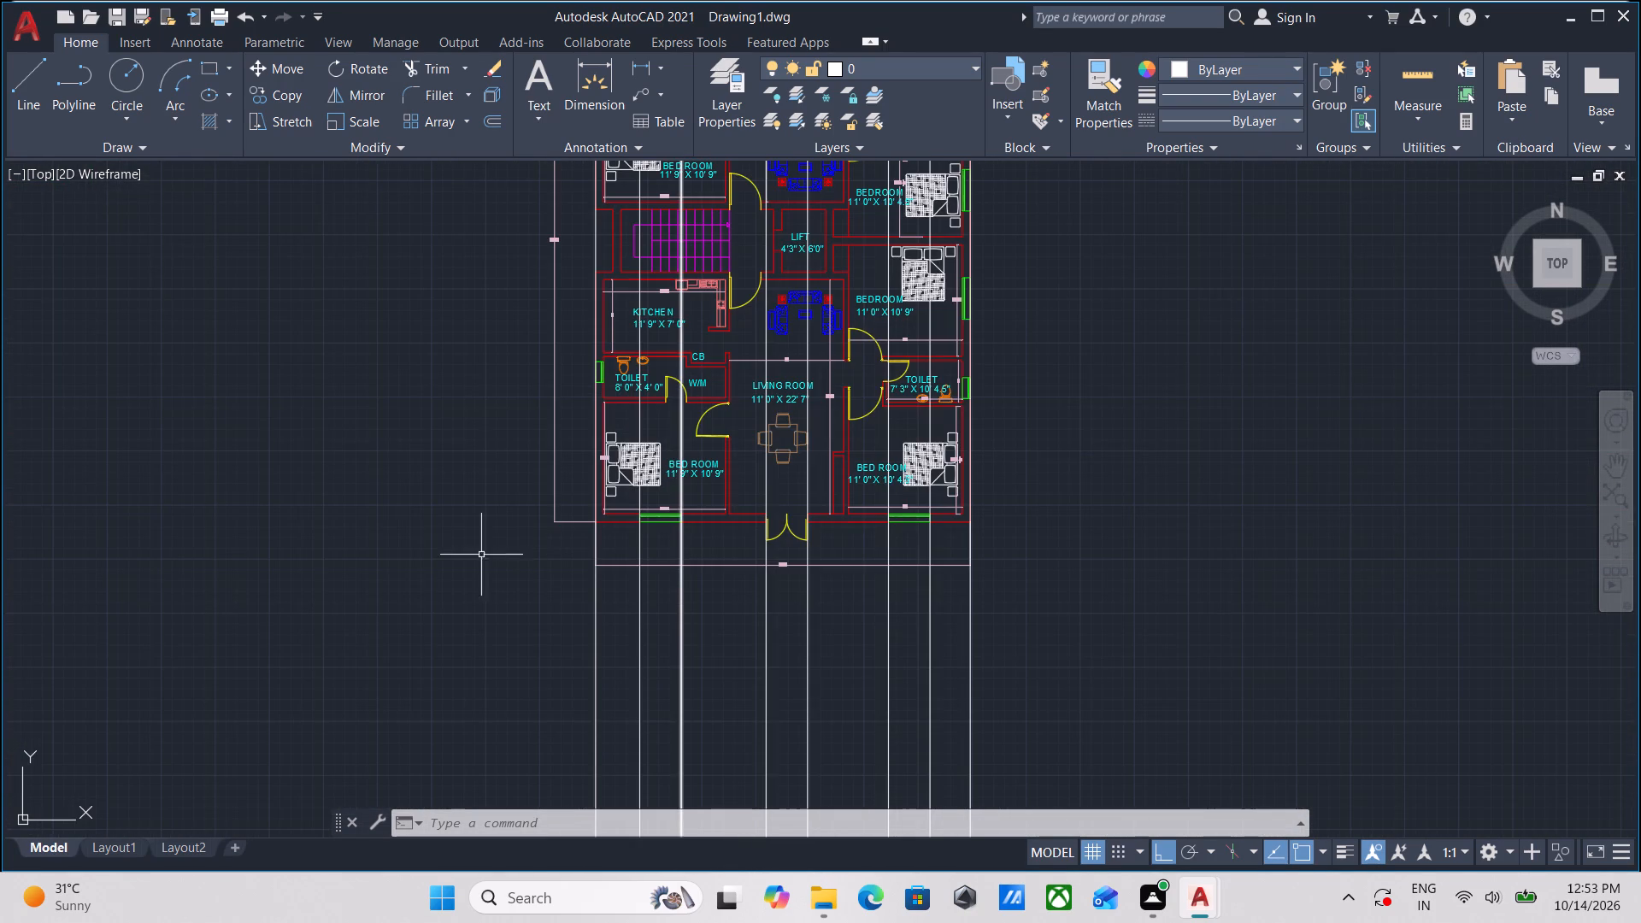
{"action": "scroll", "coordinate": [422, 555], "scroll_direction": "down", "scroll_amount": 1}
{"action": "middle_click_drag", "start_coordinate": [347, 548], "coordinate": [1334, 575]}
{"action": "middle_click_drag", "start_coordinate": [824, 550], "coordinate": [1640, 729]}
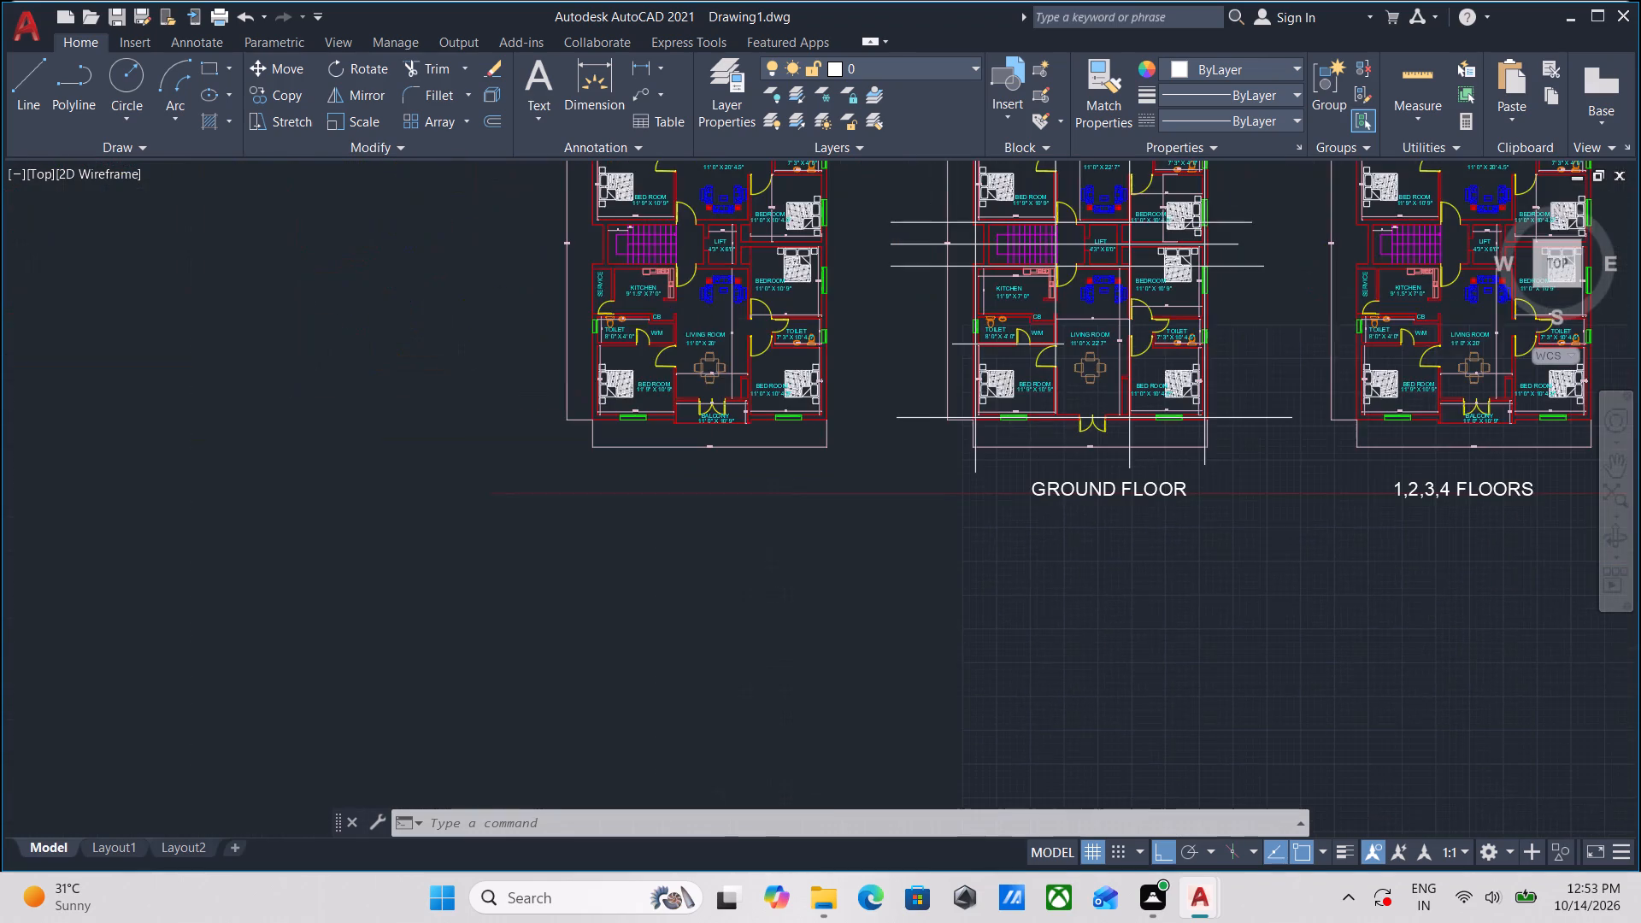
{"action": "scroll", "coordinate": [893, 480], "scroll_direction": "up", "scroll_amount": 1}
{"action": "middle_click_drag", "start_coordinate": [948, 483], "coordinate": [592, 626]}
{"action": "middle_click_drag", "start_coordinate": [1138, 467], "coordinate": [1013, 635]}
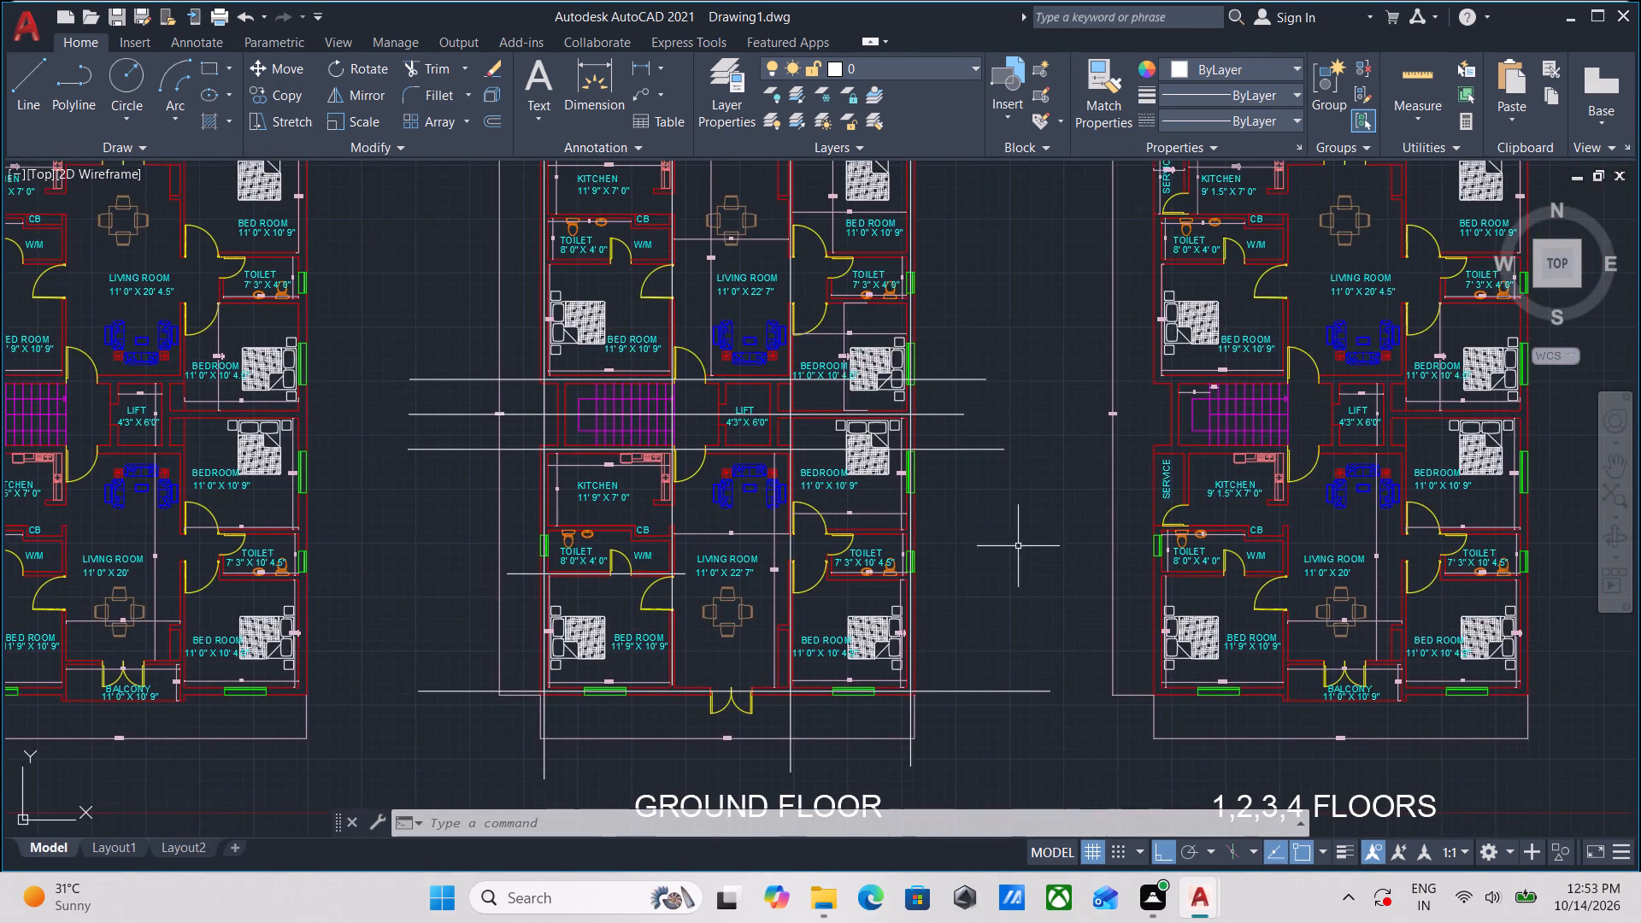
{"action": "scroll", "coordinate": [1003, 487], "scroll_direction": "up", "scroll_amount": 3}
{"action": "scroll", "coordinate": [993, 483], "scroll_direction": "down", "scroll_amount": 2}
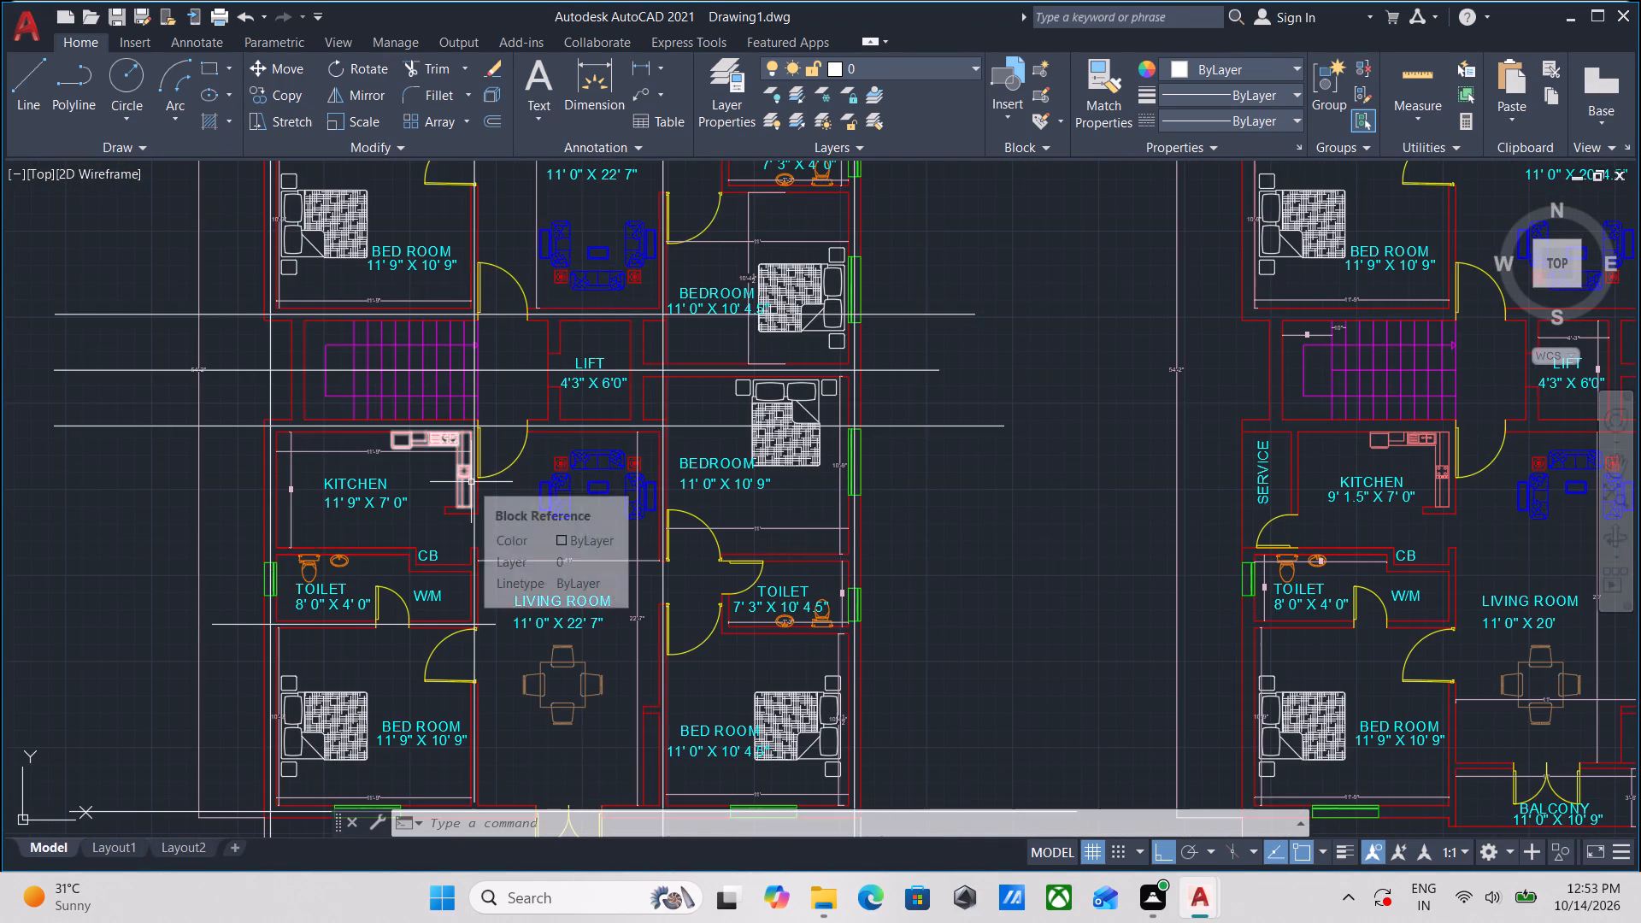
{"action": "scroll", "coordinate": [471, 482], "scroll_direction": "up", "scroll_amount": 1}
{"action": "scroll", "coordinate": [1300, 452], "scroll_direction": "down", "scroll_amount": 2}
{"action": "middle_click_drag", "start_coordinate": [1279, 462], "coordinate": [1240, 515]}
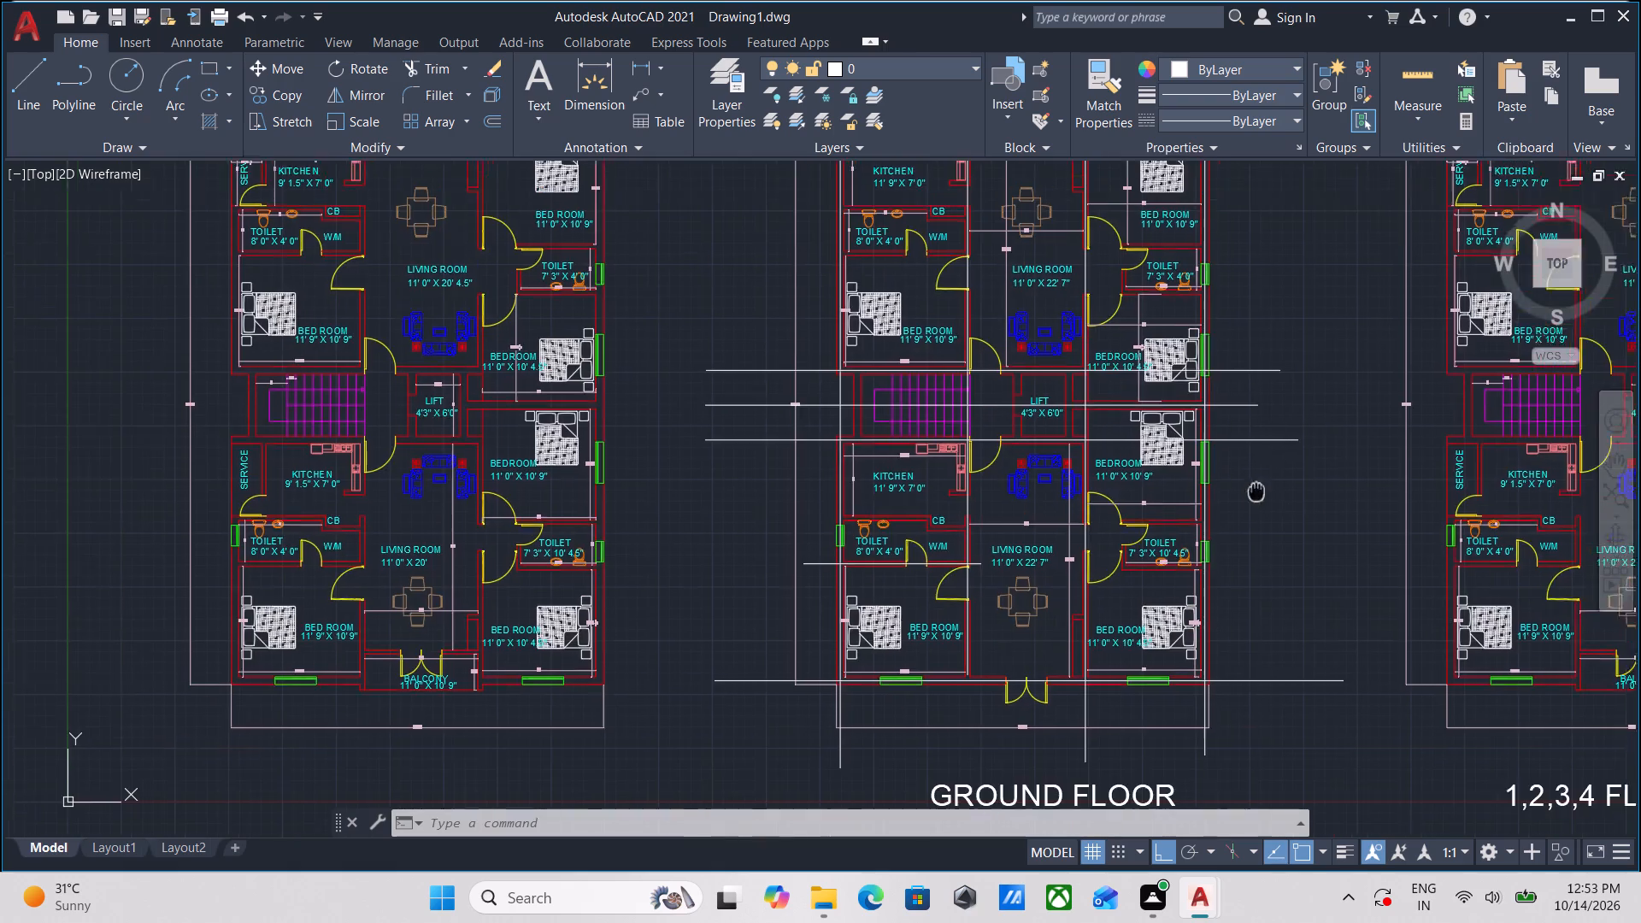
{"action": "middle_click_drag", "start_coordinate": [1240, 515], "coordinate": [1109, 707]}
{"action": "scroll", "coordinate": [1096, 431], "scroll_direction": "up", "scroll_amount": 2}
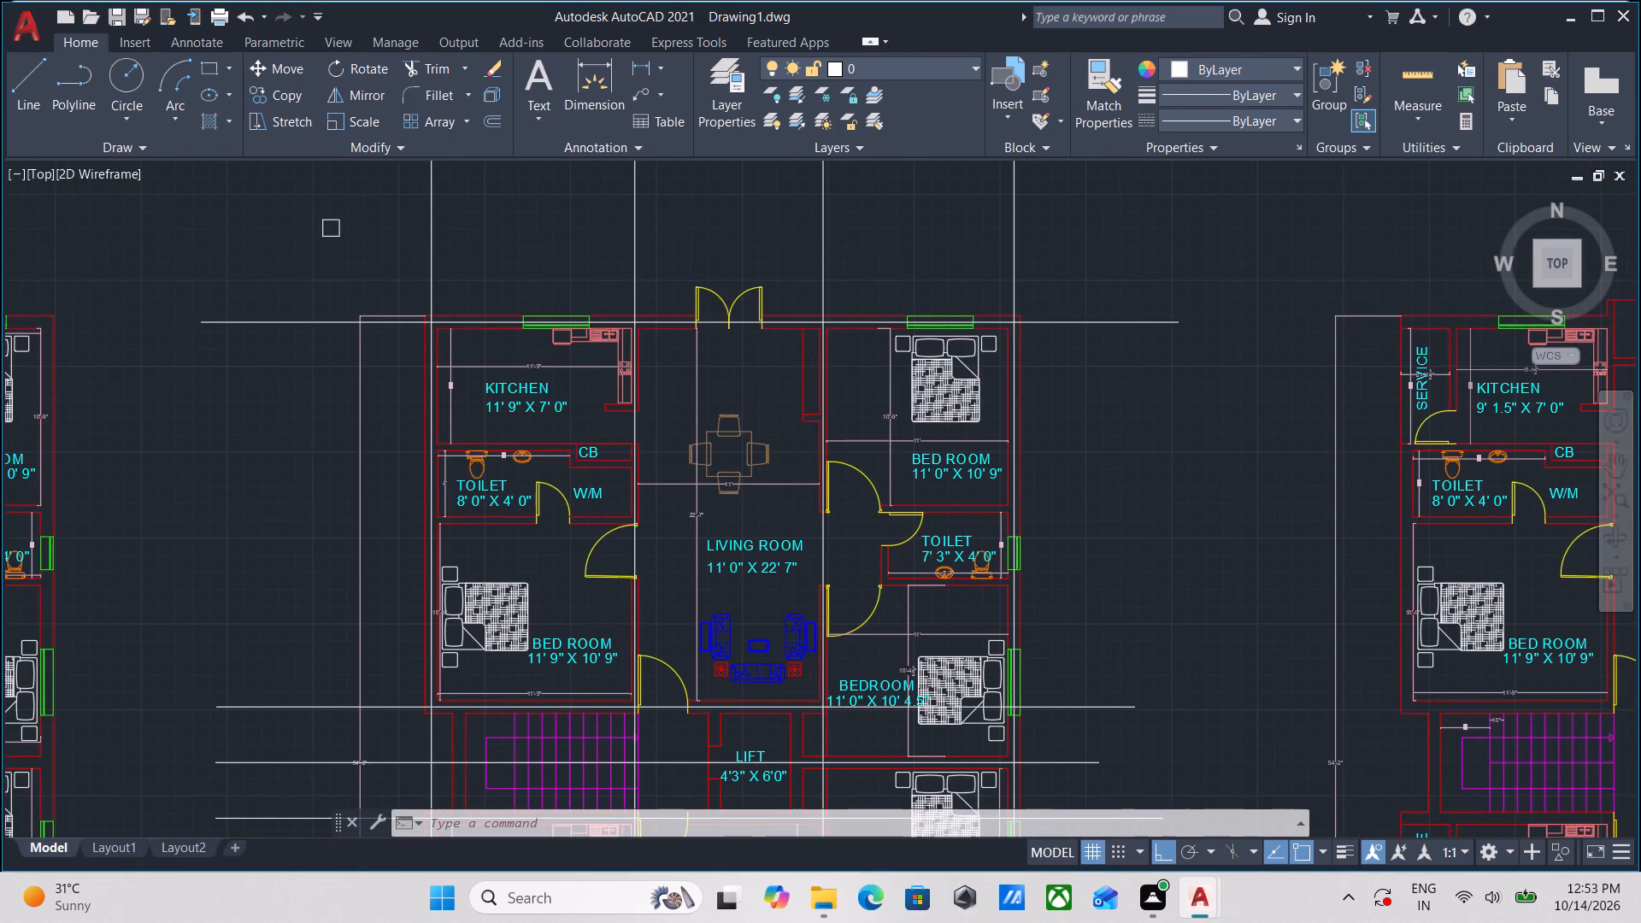
{"action": "scroll", "coordinate": [1081, 450], "scroll_direction": "down", "scroll_amount": 1}
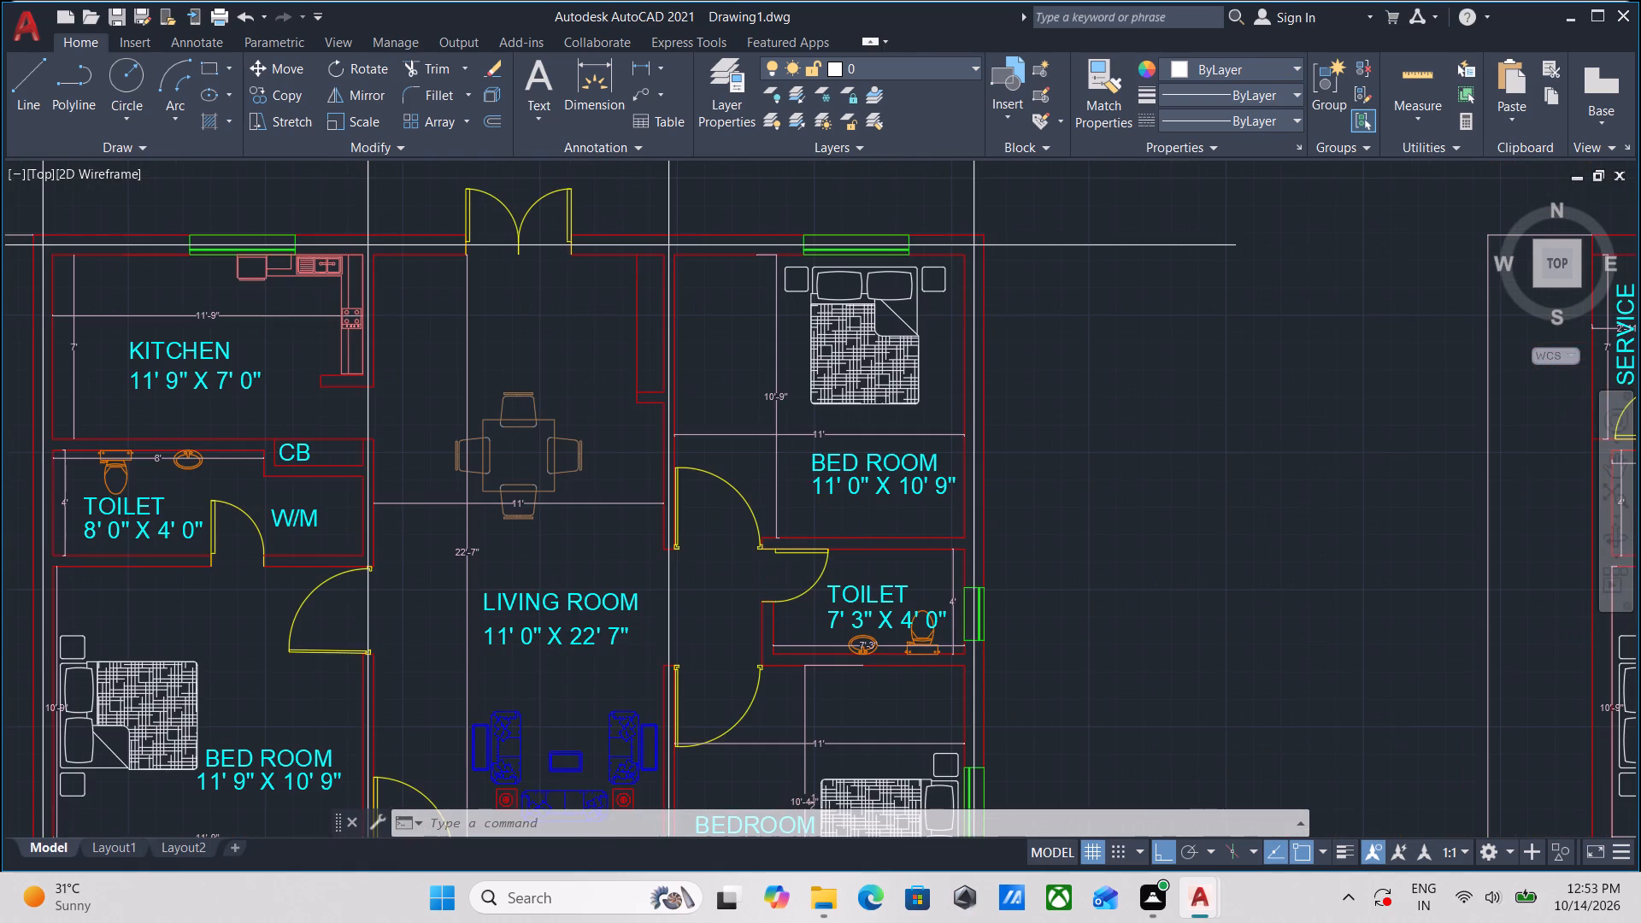
Set the linetype of the ground floor plan's four vertical centre lines to ACAD_ISO02W100.
{"action": "scroll", "coordinate": [1081, 450], "scroll_direction": "down", "scroll_amount": 1}
{"action": "middle_click", "coordinate": [1081, 450]}
{"action": "left_click", "coordinate": [1089, 269]}
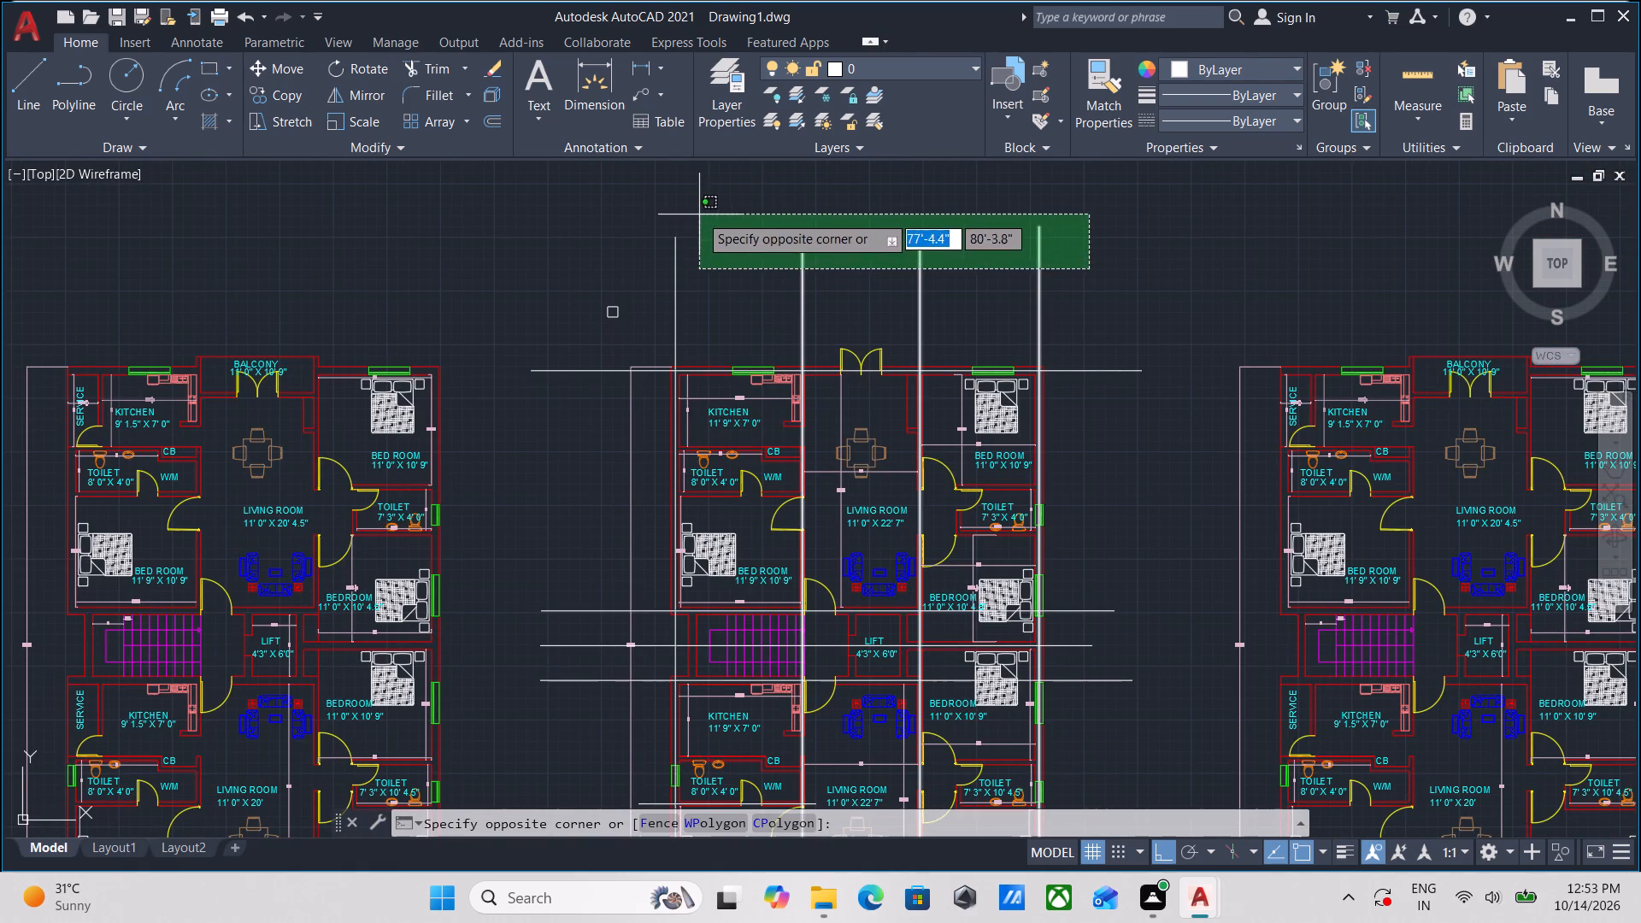
{"action": "left_click", "coordinate": [663, 209]}
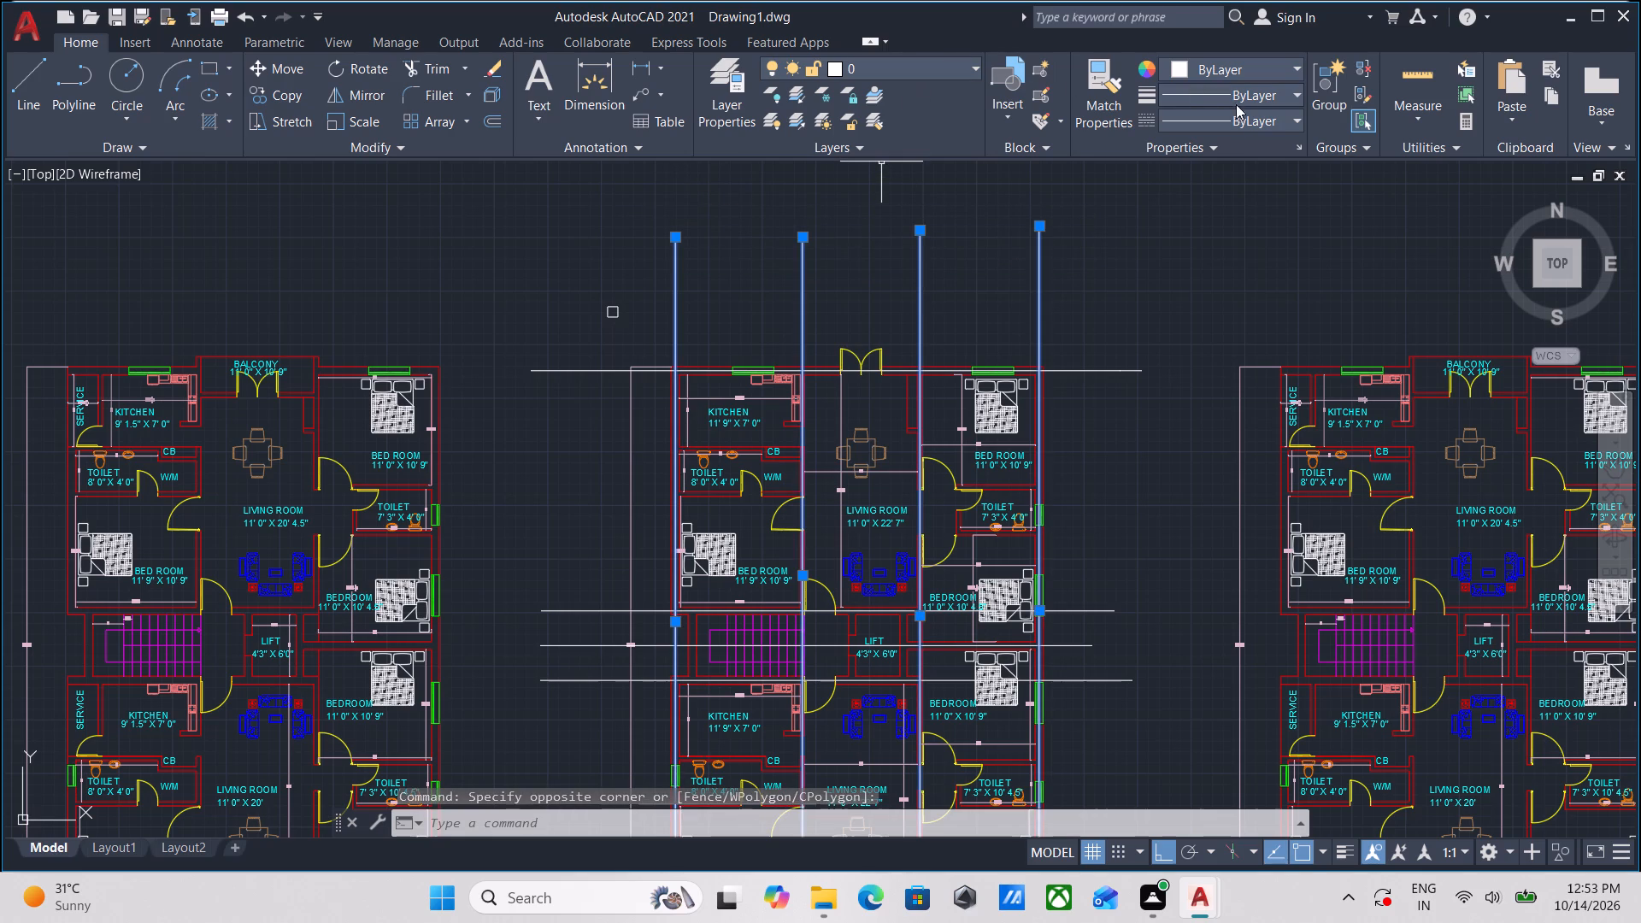
{"action": "left_click", "coordinate": [1262, 121]}
{"action": "left_click", "coordinate": [1263, 200]}
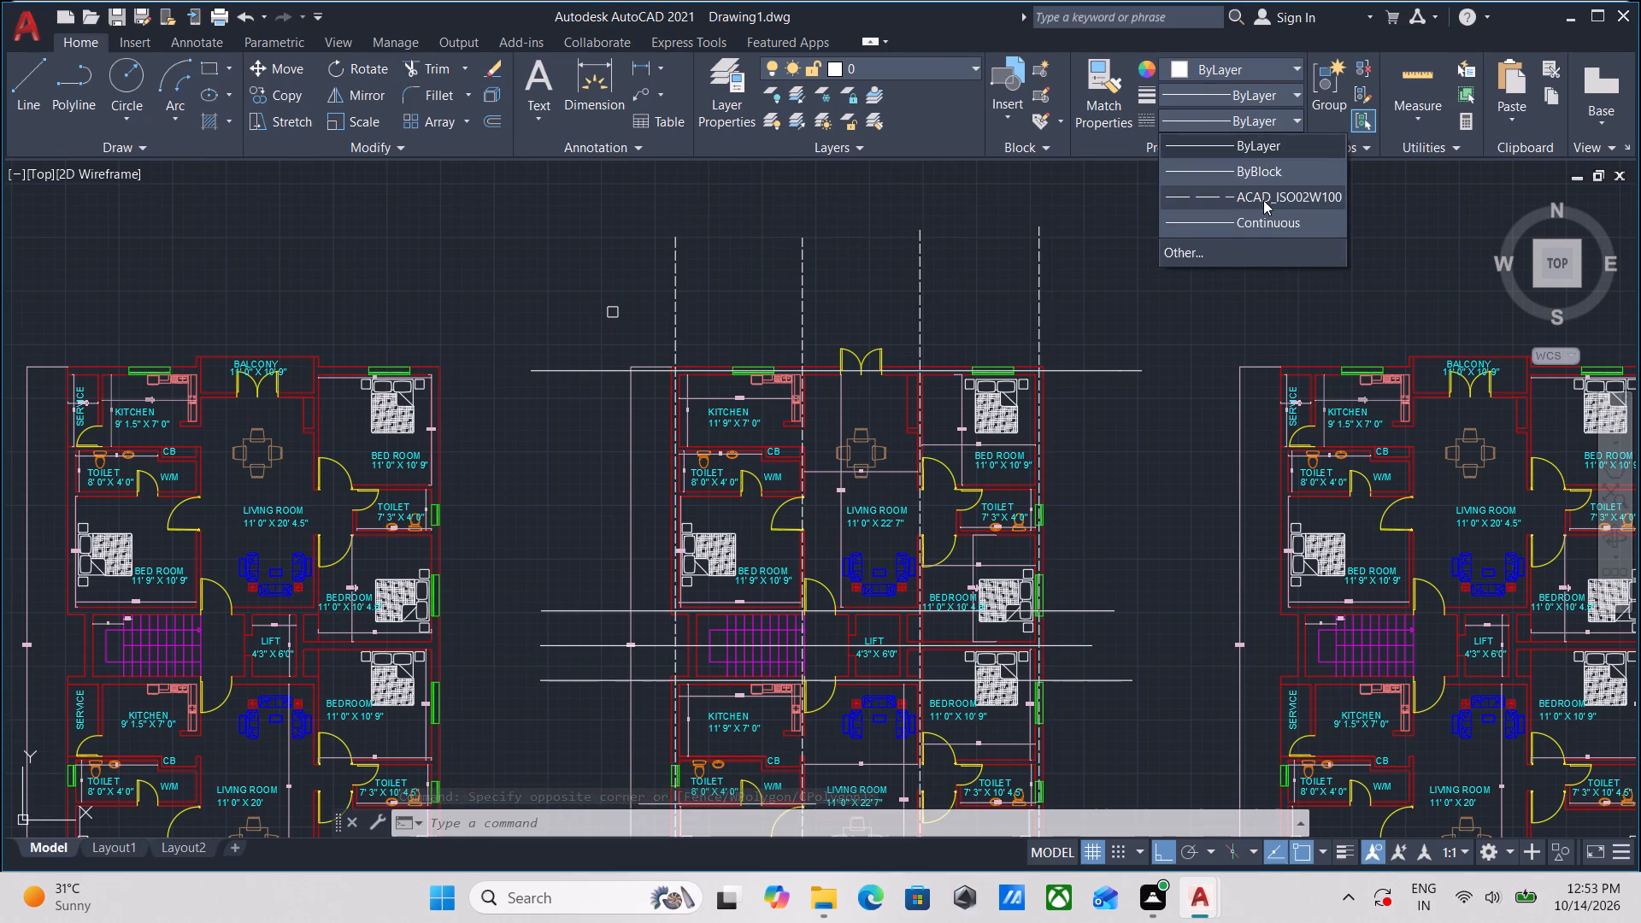
{"action": "scroll", "coordinate": [1124, 380], "scroll_direction": "up", "scroll_amount": 2}
{"action": "key", "text": "Escape"}
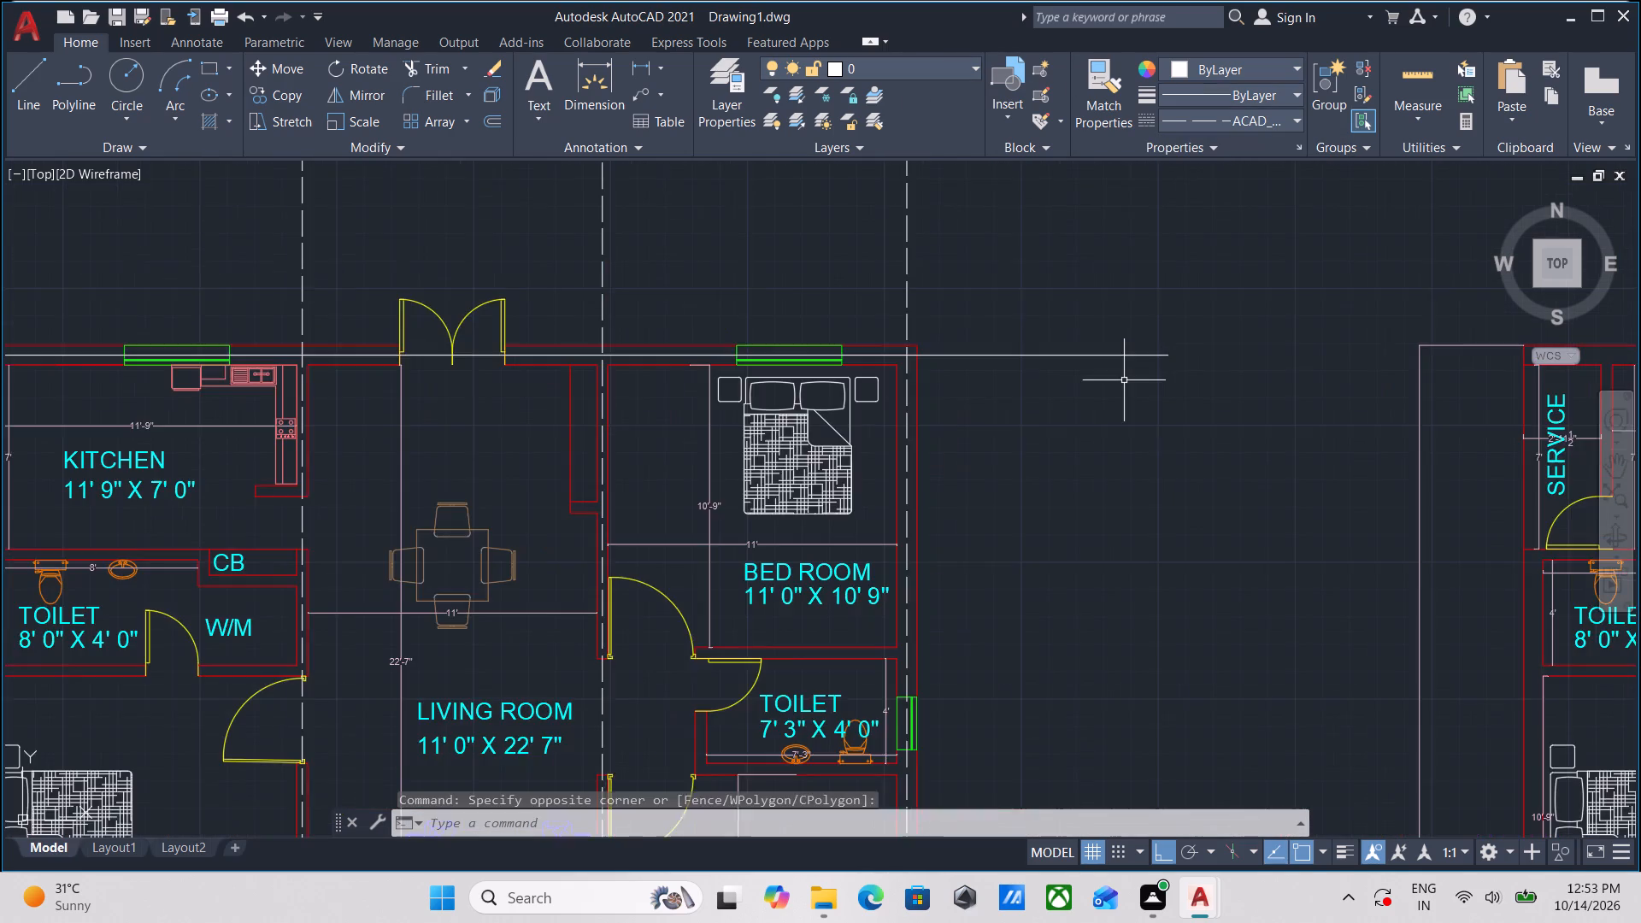
Set the linetype of the ground floor's long horizontal centre lines, including the one through the staircase and lift, to ACAD_ISO02W100.
{"action": "scroll", "coordinate": [1124, 380], "scroll_direction": "down", "scroll_amount": 3}
{"action": "left_click", "coordinate": [1142, 327]}
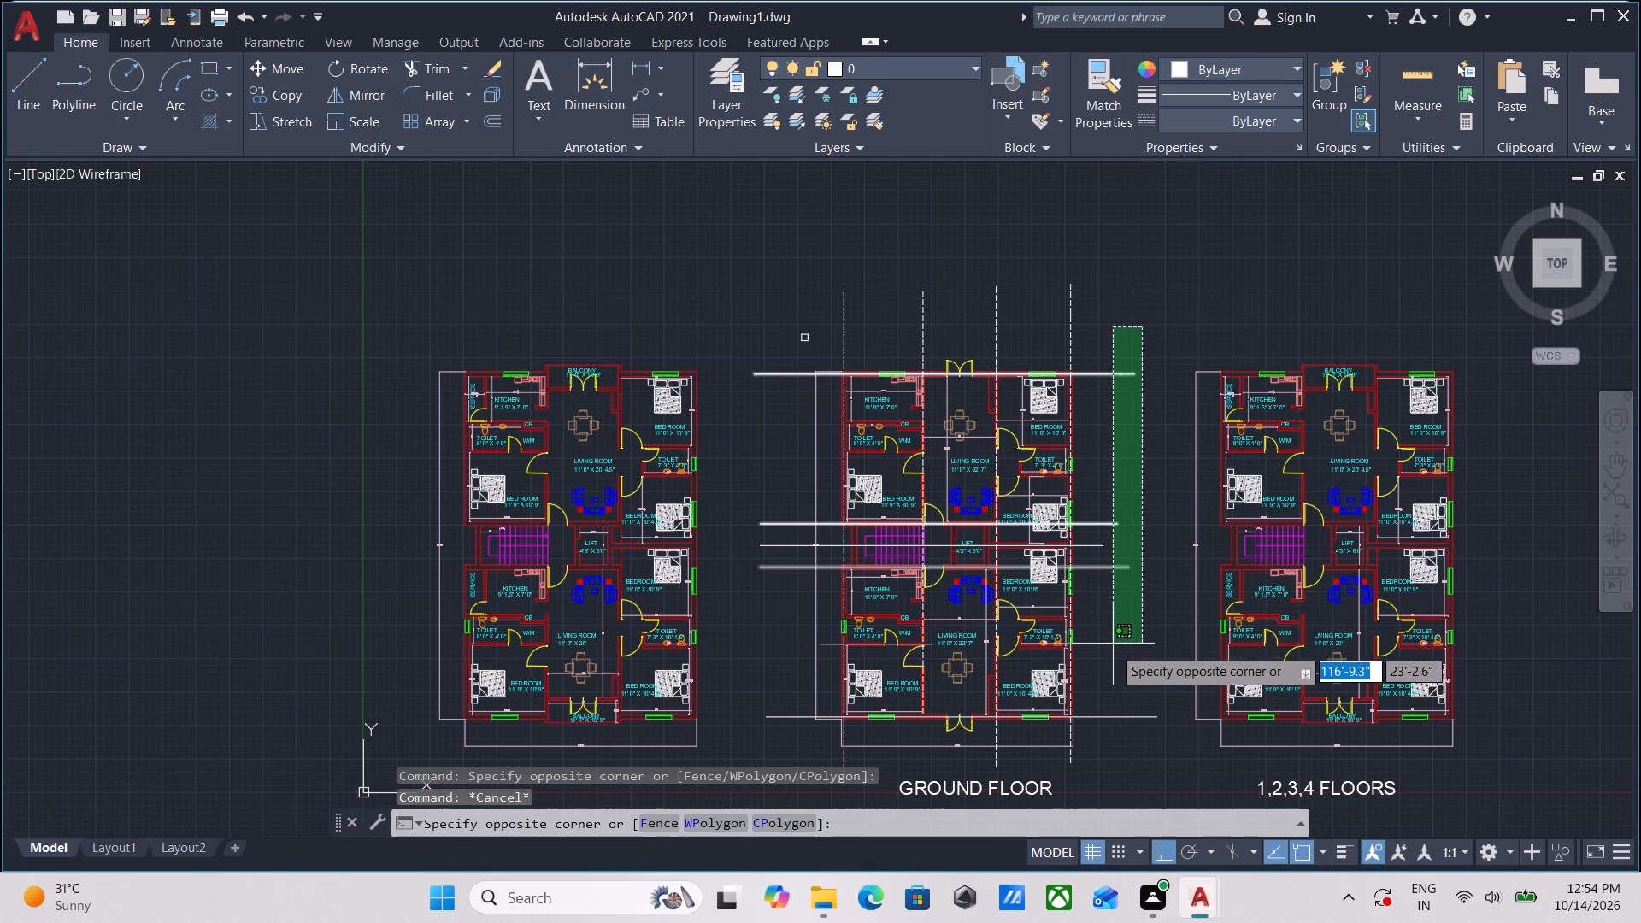
{"action": "left_click", "coordinate": [1110, 761]}
{"action": "scroll", "coordinate": [1159, 532], "scroll_direction": "up", "scroll_amount": 2}
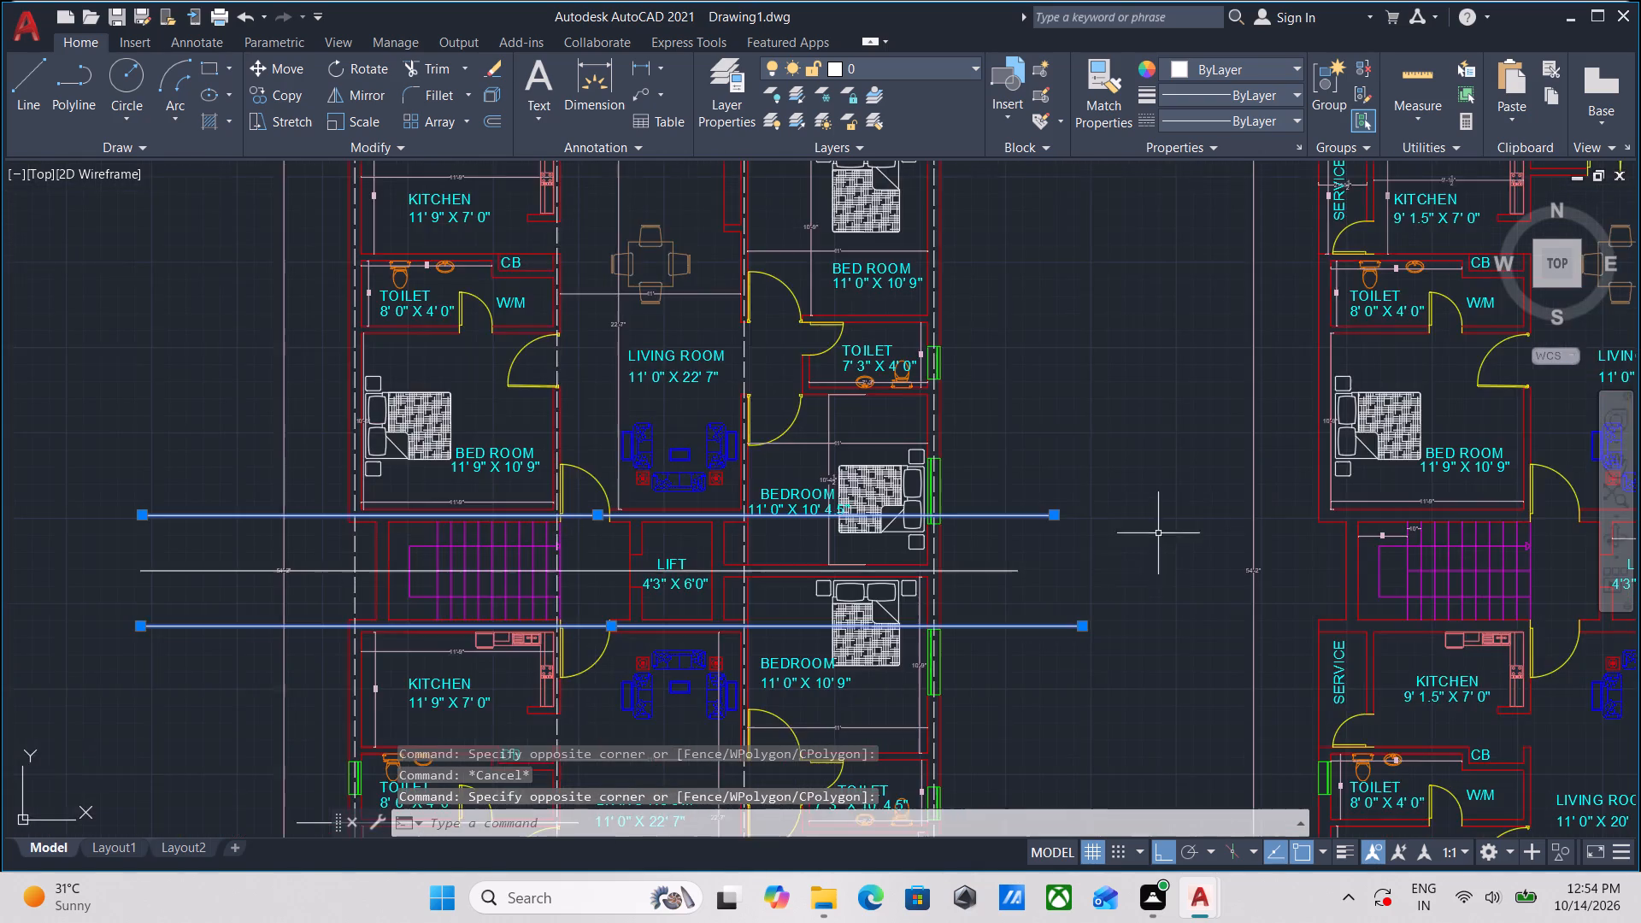
{"action": "scroll", "coordinate": [1093, 589], "scroll_direction": "up", "scroll_amount": 2}
{"action": "left_click", "coordinate": [1026, 607]}
{"action": "left_click", "coordinate": [858, 488]}
{"action": "scroll", "coordinate": [991, 373], "scroll_direction": "down", "scroll_amount": 2}
{"action": "middle_click_drag", "start_coordinate": [991, 371], "coordinate": [979, 560]}
{"action": "left_click", "coordinate": [1238, 120]}
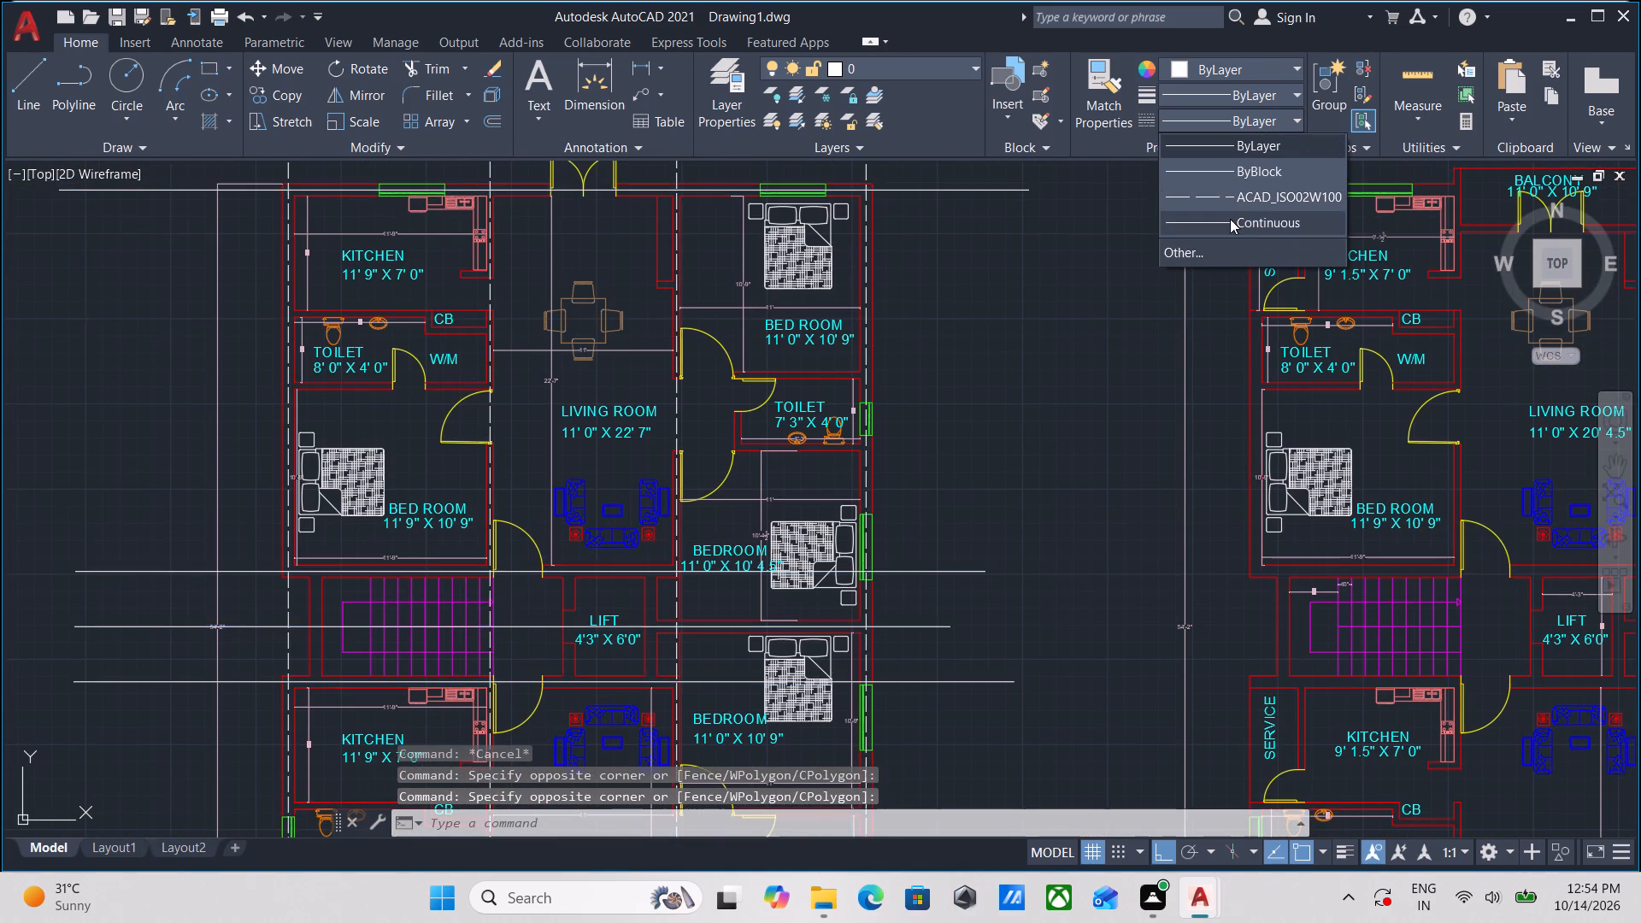
{"action": "left_click", "coordinate": [1223, 197]}
{"action": "scroll", "coordinate": [1075, 356], "scroll_direction": "down", "scroll_amount": 1}
{"action": "middle_click_drag", "start_coordinate": [1075, 356], "coordinate": [1212, 338]}
{"action": "scroll", "coordinate": [685, 370], "scroll_direction": "up", "scroll_amount": 1}
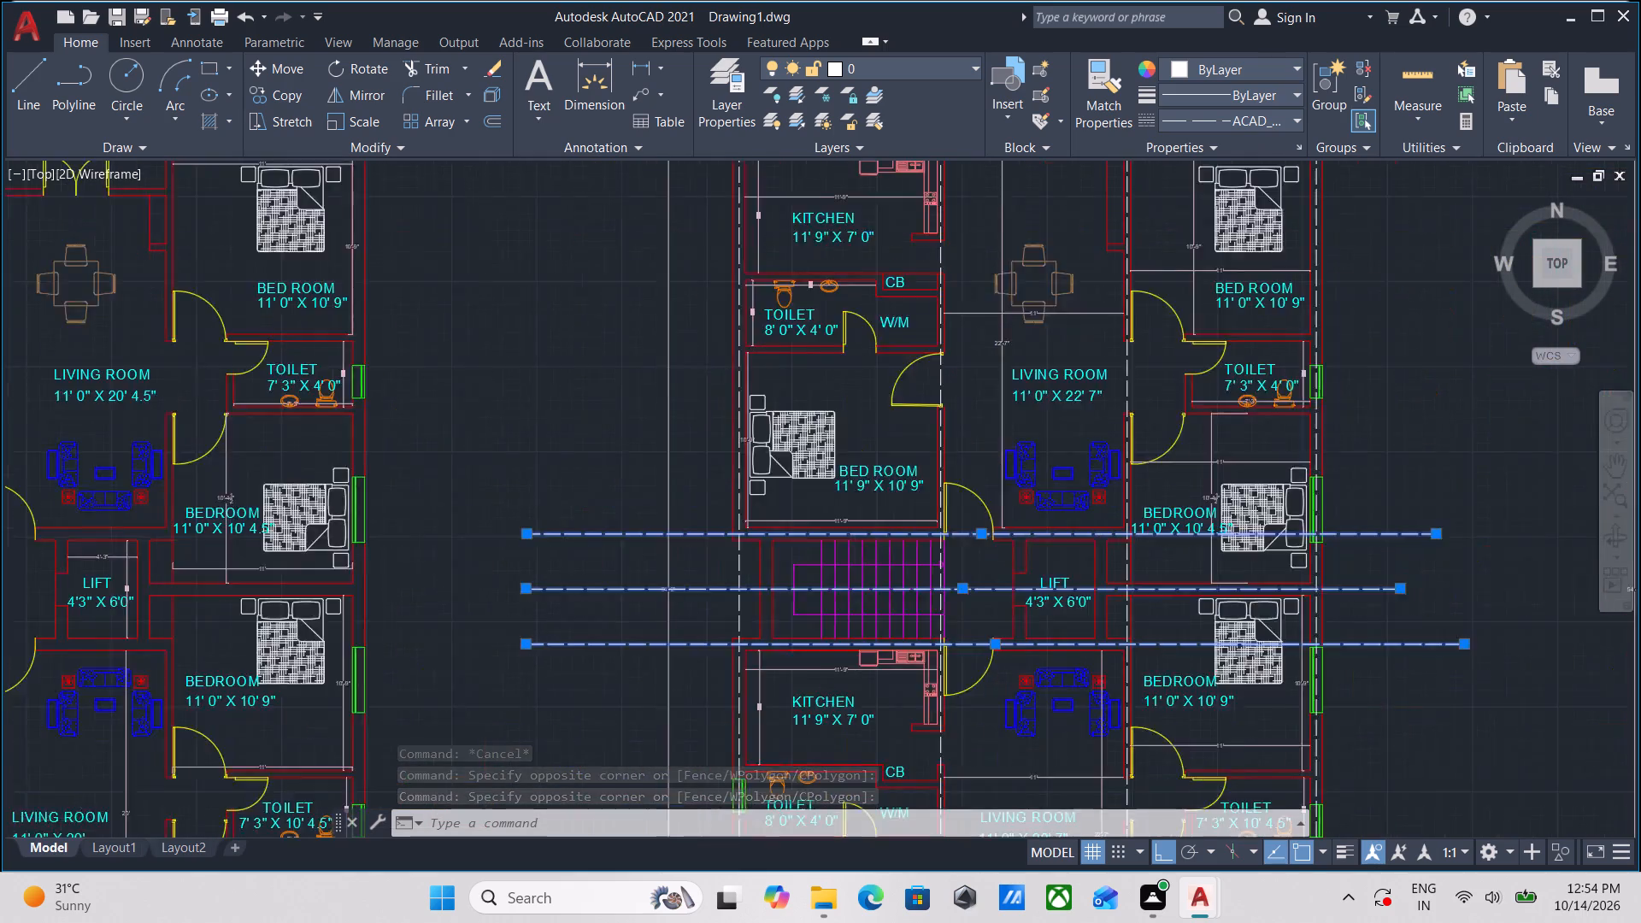
{"action": "scroll", "coordinate": [685, 370], "scroll_direction": "up", "scroll_amount": 1}
{"action": "key", "text": "Escape"}
{"action": "scroll", "coordinate": [691, 390], "scroll_direction": "down", "scroll_amount": 1}
{"action": "middle_click_drag", "start_coordinate": [691, 390], "coordinate": [609, 448]}
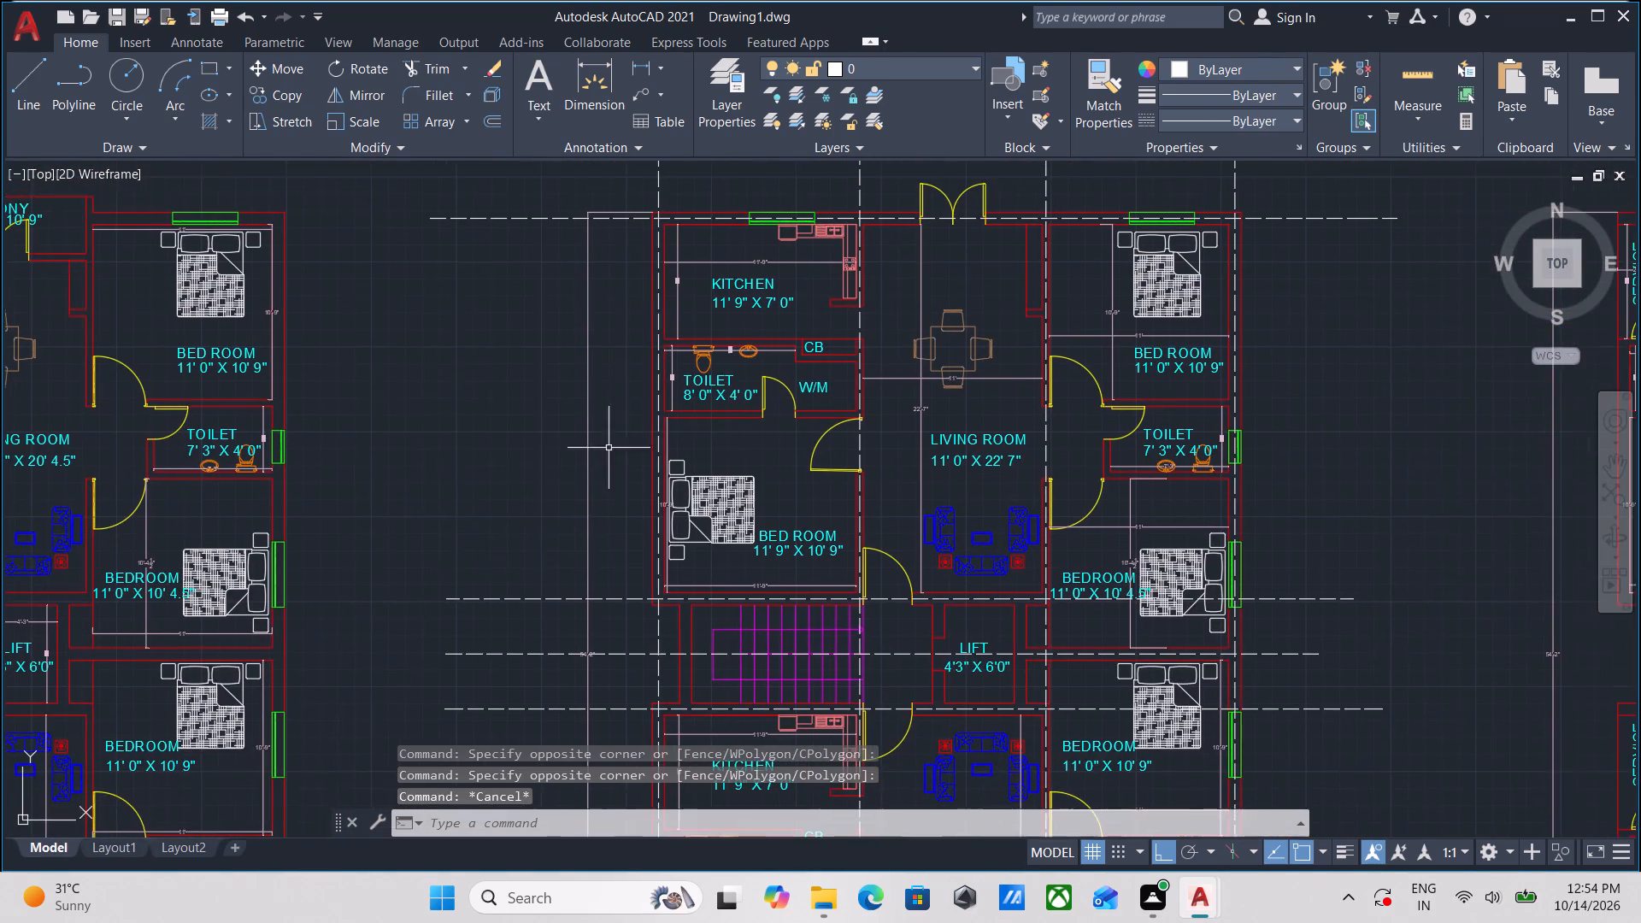
Examine the ground floor plan's rooms and walls for walls that still need a centre line.
{"action": "scroll", "coordinate": [691, 331], "scroll_direction": "up", "scroll_amount": 2}
{"action": "scroll", "coordinate": [654, 369], "scroll_direction": "down", "scroll_amount": 2}
{"action": "middle_click_drag", "start_coordinate": [647, 364], "coordinate": [447, 431]}
{"action": "scroll", "coordinate": [424, 307], "scroll_direction": "down", "scroll_amount": 1}
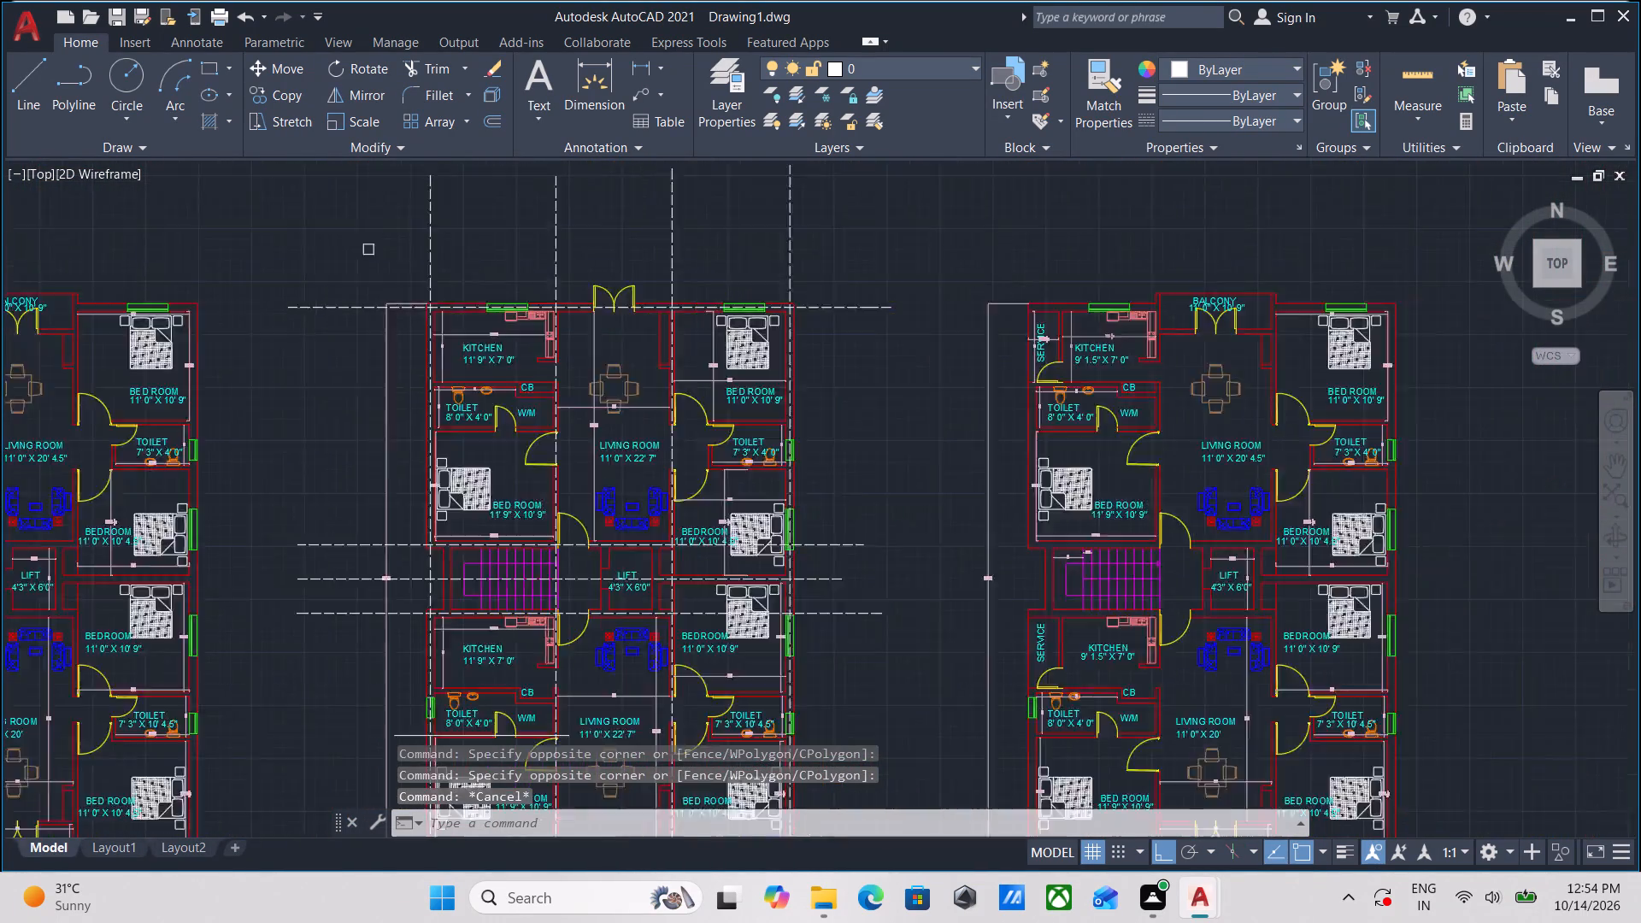
{"action": "scroll", "coordinate": [424, 307], "scroll_direction": "down", "scroll_amount": 1}
{"action": "middle_click_drag", "start_coordinate": [415, 319], "coordinate": [350, 397]}
{"action": "scroll", "coordinate": [550, 298], "scroll_direction": "up", "scroll_amount": 1}
{"action": "scroll", "coordinate": [643, 421], "scroll_direction": "up", "scroll_amount": 2}
{"action": "middle_click_drag", "start_coordinate": [586, 410], "coordinate": [854, 397]}
{"action": "scroll", "coordinate": [569, 424], "scroll_direction": "up", "scroll_amount": 1}
{"action": "middle_click_drag", "start_coordinate": [538, 414], "coordinate": [767, 400]}
{"action": "middle_click_drag", "start_coordinate": [272, 432], "coordinate": [758, 367]}
{"action": "middle_click_drag", "start_coordinate": [531, 408], "coordinate": [524, 264]}
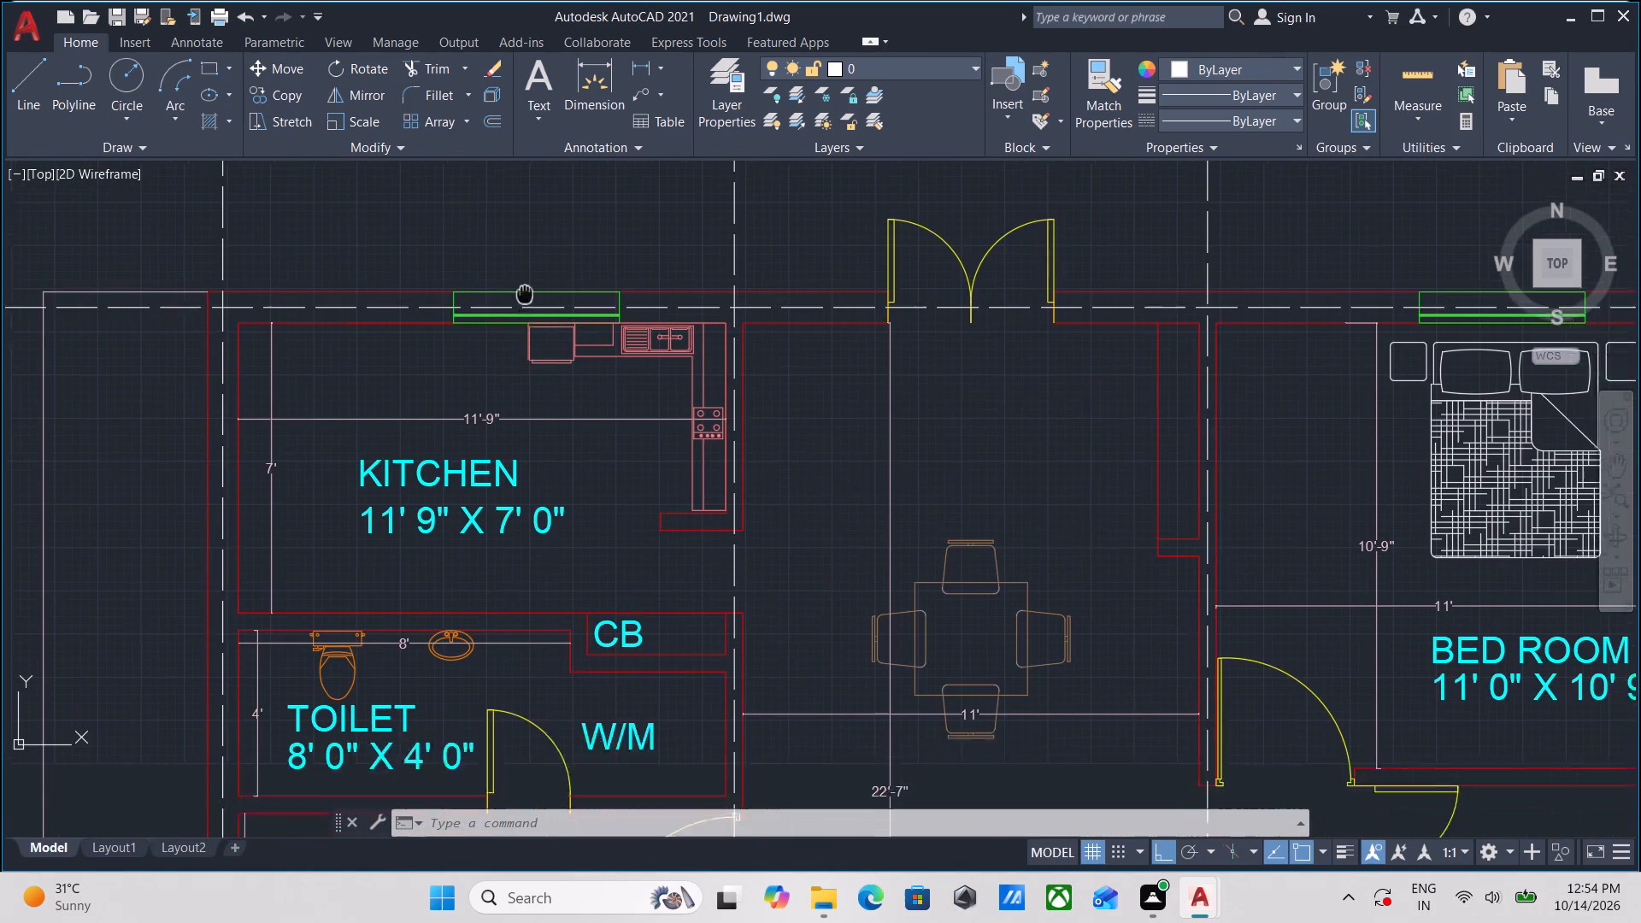
{"action": "middle_click_drag", "start_coordinate": [524, 264], "coordinate": [524, 160]}
{"action": "middle_click_drag", "start_coordinate": [607, 428], "coordinate": [662, 332]}
{"action": "scroll", "coordinate": [654, 334], "scroll_direction": "down", "scroll_amount": 1}
{"action": "middle_click_drag", "start_coordinate": [654, 334], "coordinate": [719, 303]}
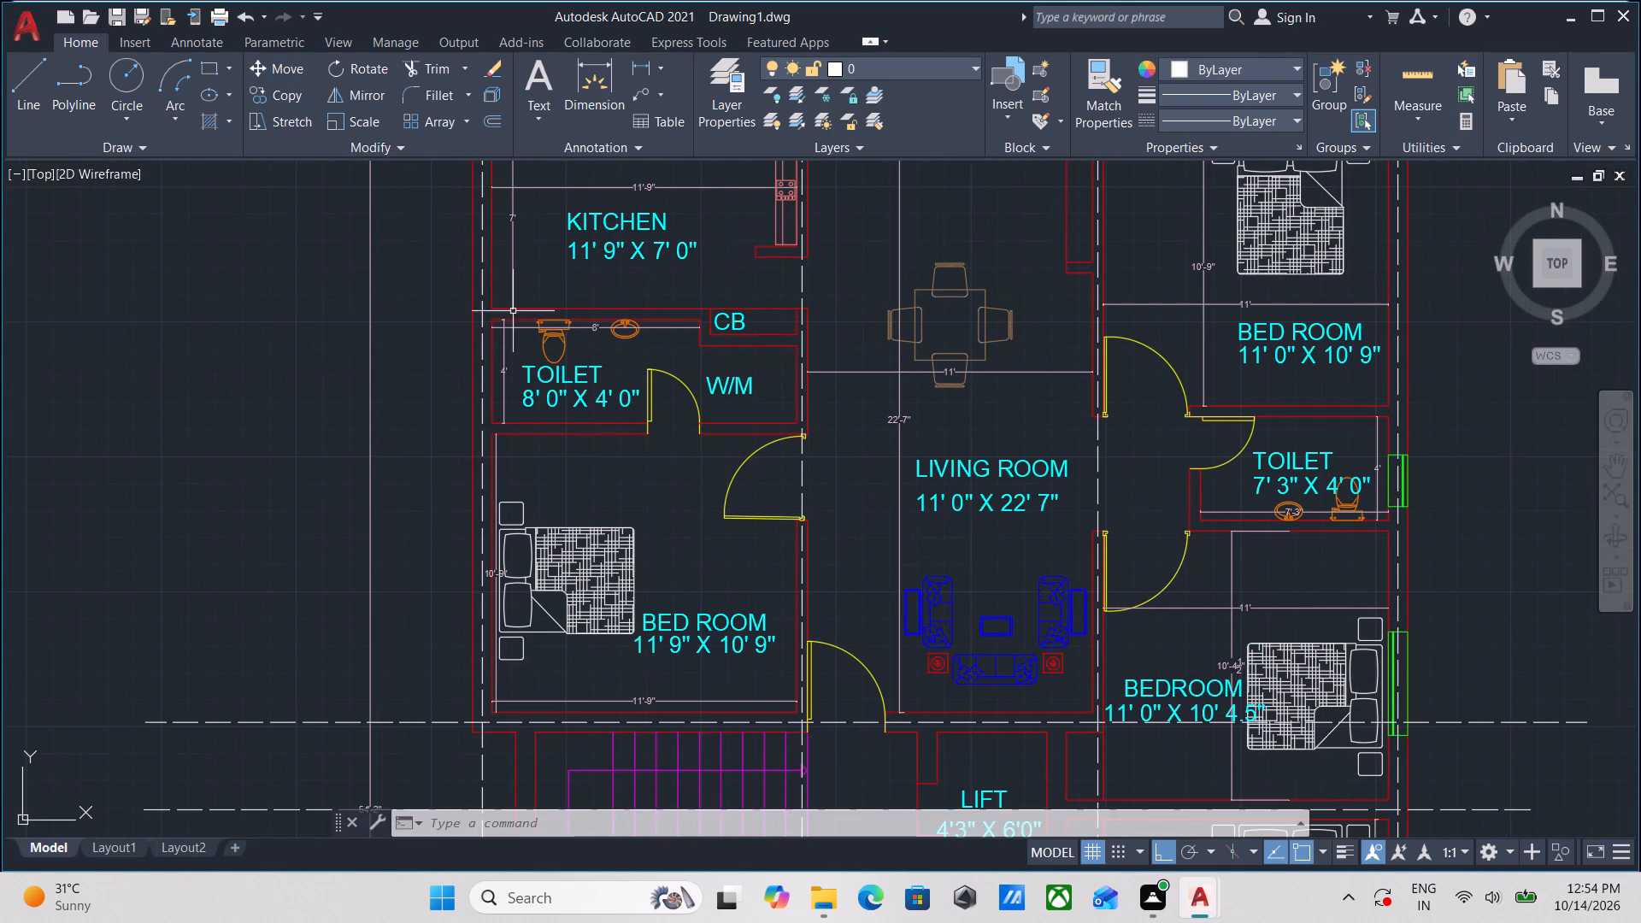
{"action": "middle_click_drag", "start_coordinate": [490, 303], "coordinate": [495, 362]}
{"action": "scroll", "coordinate": [456, 384], "scroll_direction": "down", "scroll_amount": 1}
{"action": "middle_click_drag", "start_coordinate": [456, 384], "coordinate": [456, 325]}
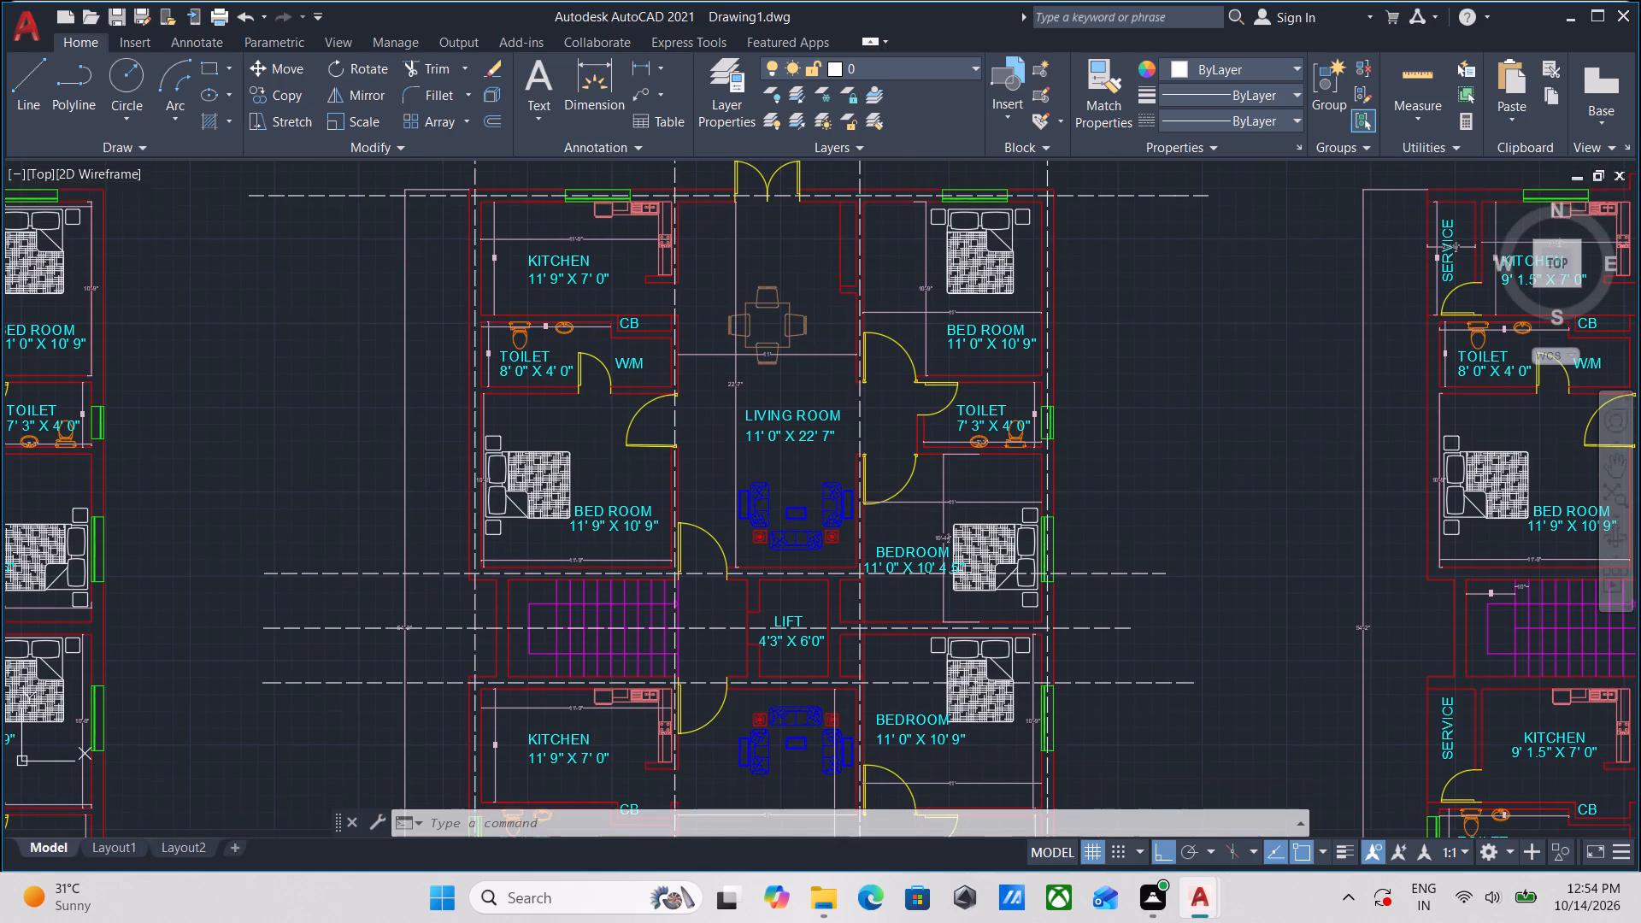
{"action": "middle_click_drag", "start_coordinate": [456, 325], "coordinate": [399, 402]}
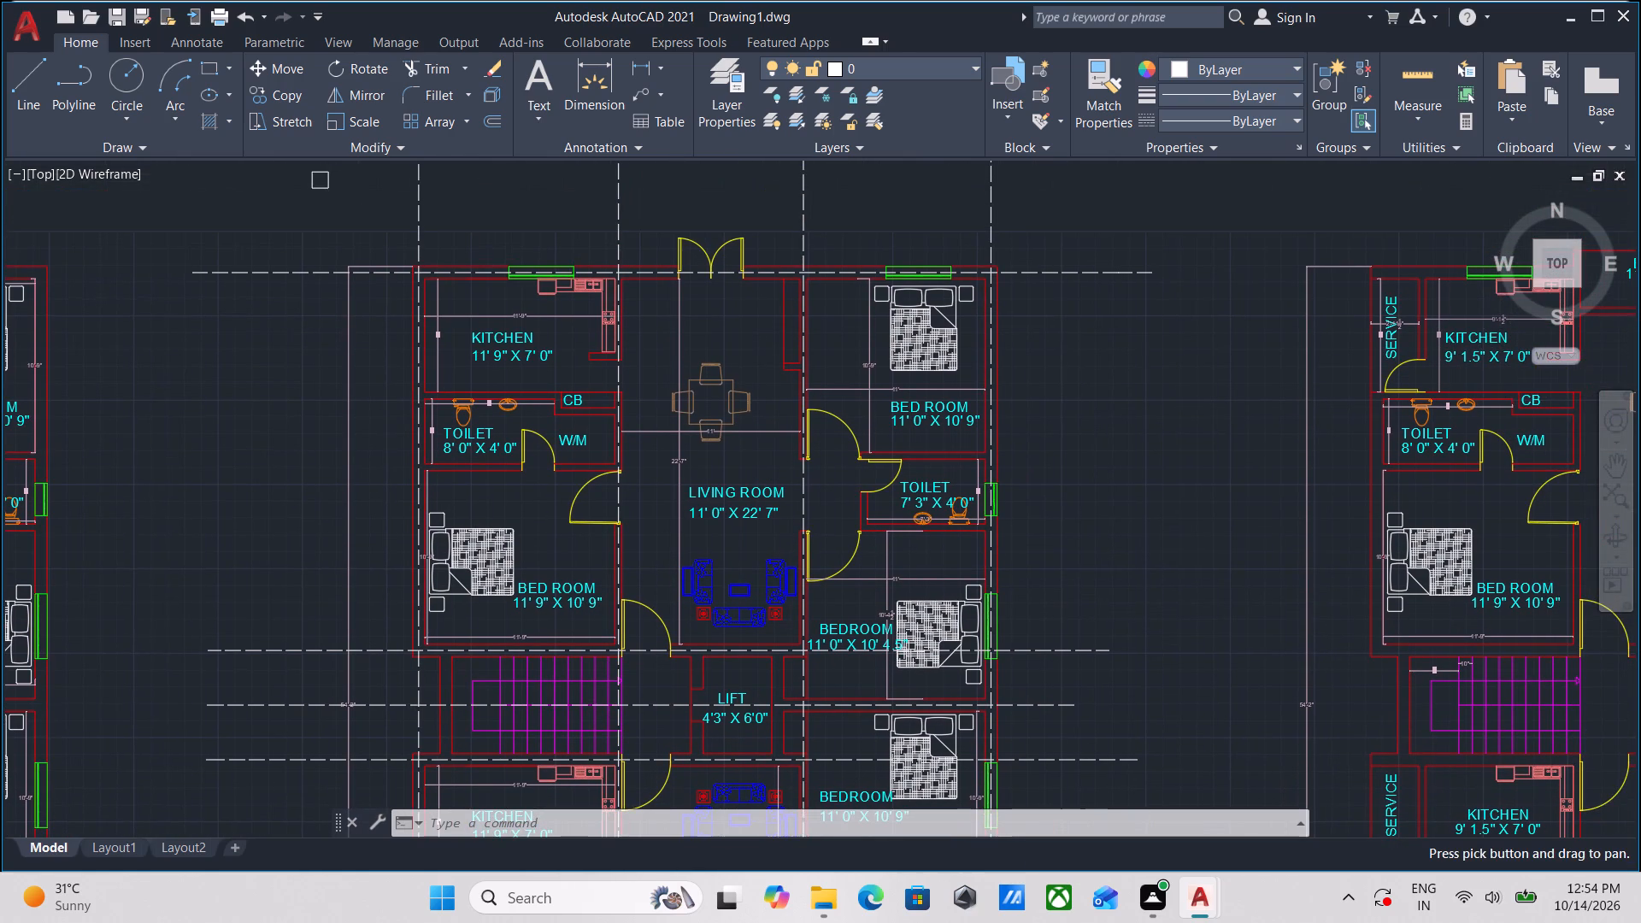
Draw a horizontal line about 36 ft long from mid-thickness of the northern kitchen–toilet wall to beyond the east outer wall.
{"action": "key", "text": "l"}
{"action": "key", "text": "Return"}
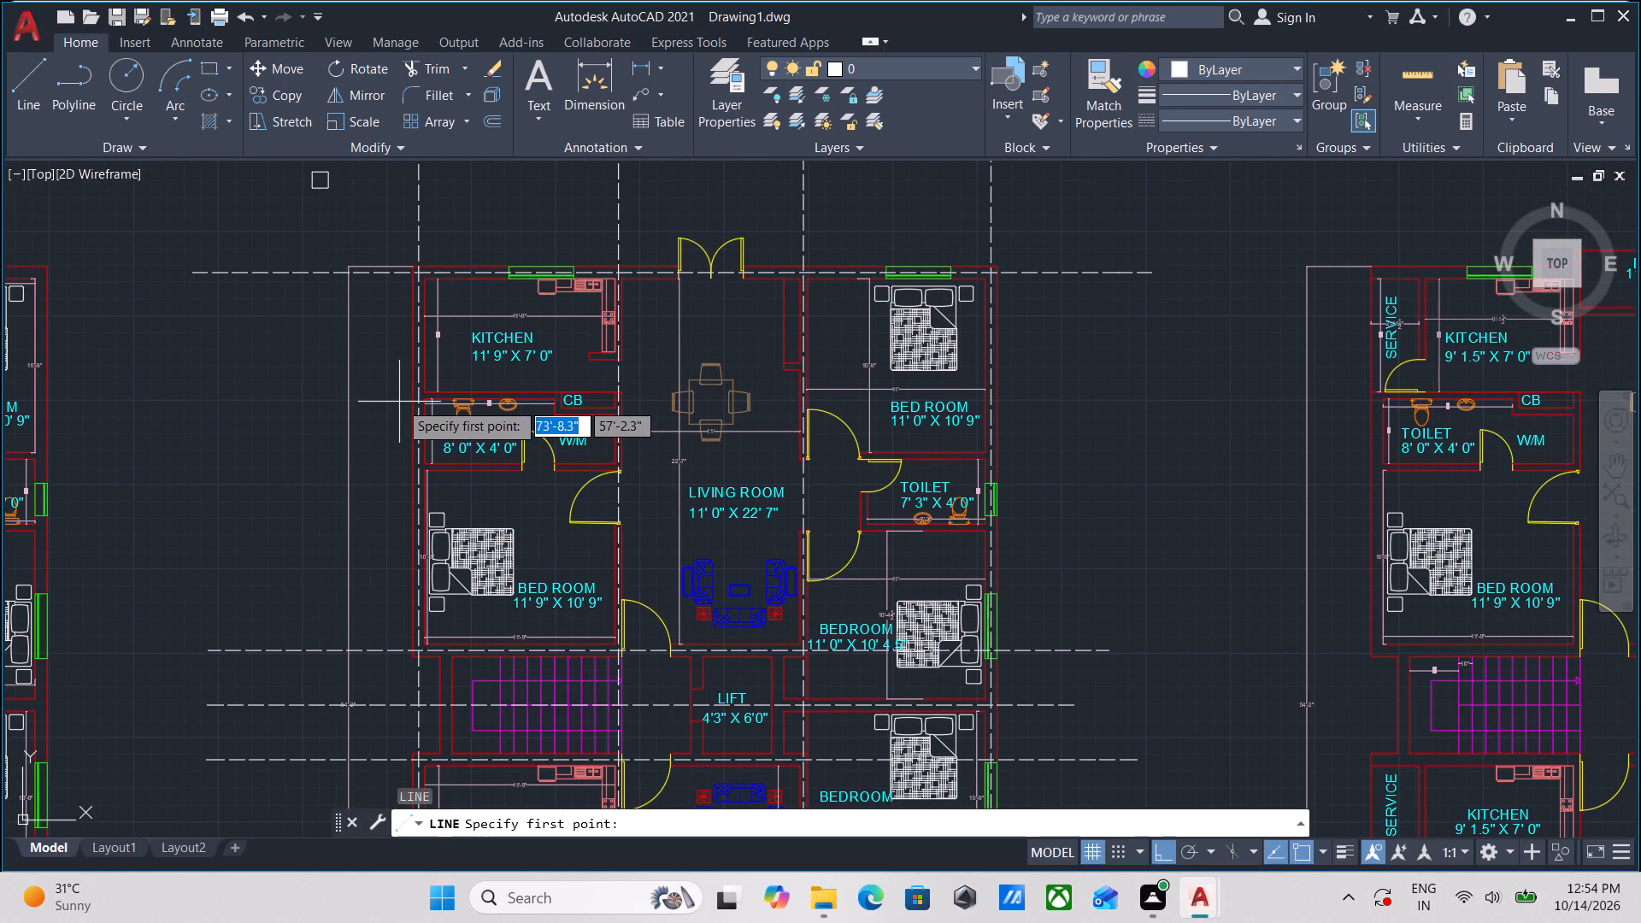
{"action": "key", "text": "m"}
{"action": "type", "text": "2P"}
{"action": "key", "text": "Return"}
{"action": "scroll", "coordinate": [462, 428], "scroll_direction": "up", "scroll_amount": 3}
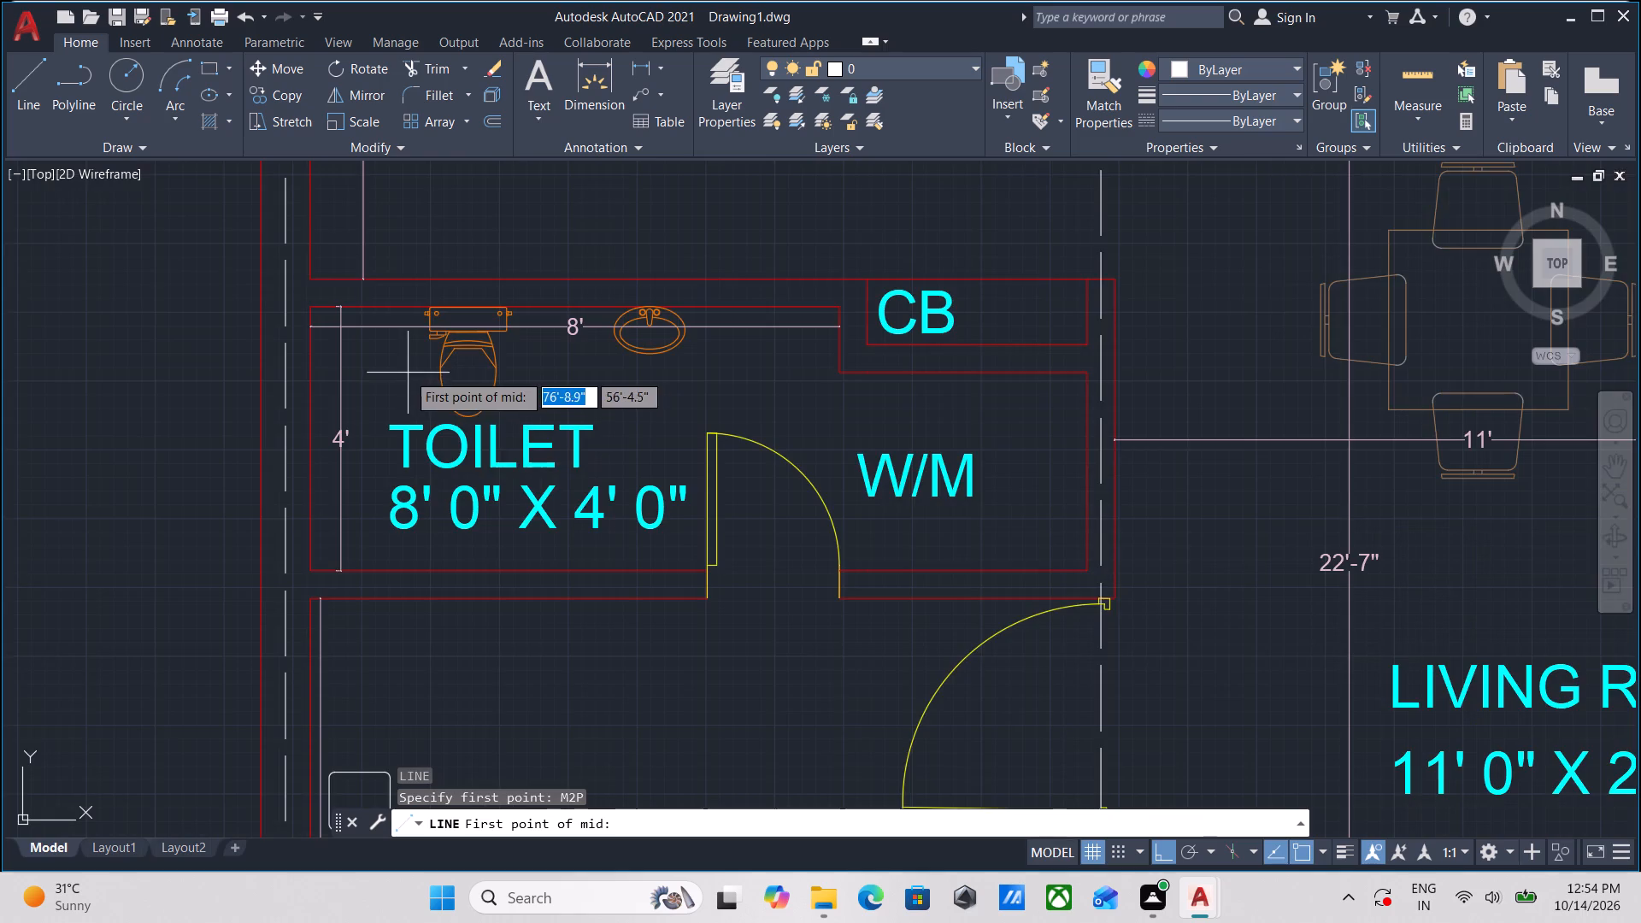
{"action": "middle_click_drag", "start_coordinate": [407, 373], "coordinate": [452, 538]}
{"action": "scroll", "coordinate": [407, 489], "scroll_direction": "up", "scroll_amount": 3}
{"action": "left_click", "coordinate": [409, 422]}
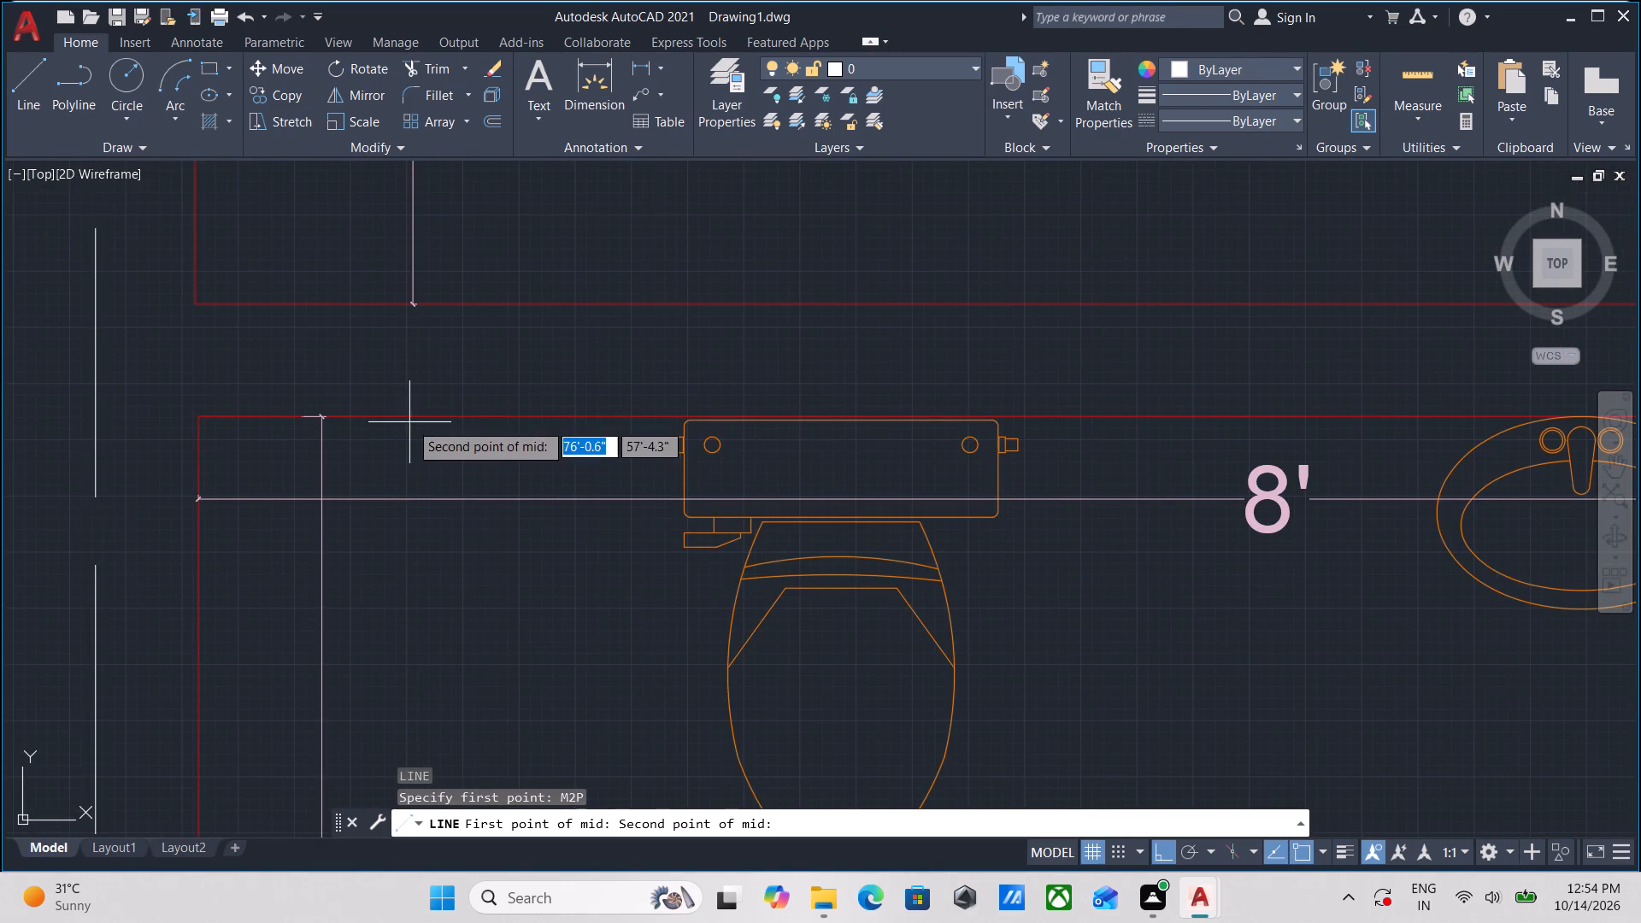
{"action": "middle_click_drag", "start_coordinate": [417, 385], "coordinate": [410, 473]}
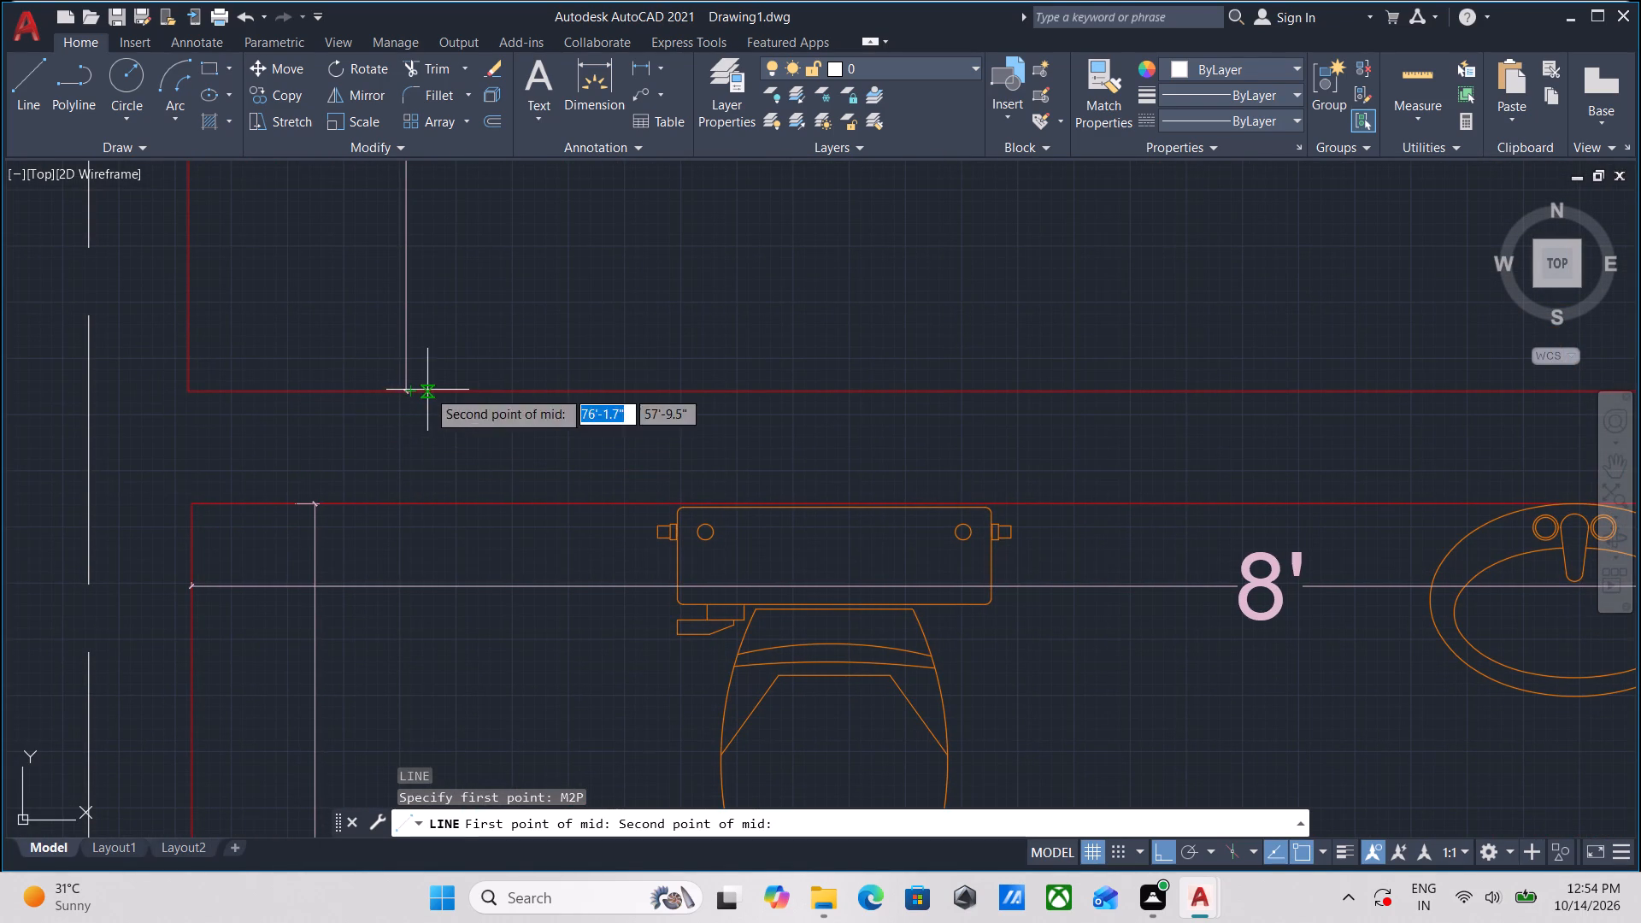
{"action": "left_click", "coordinate": [427, 390]}
{"action": "middle_click_drag", "start_coordinate": [645, 432], "coordinate": [273, 438]}
{"action": "scroll", "coordinate": [1134, 410], "scroll_direction": "down", "scroll_amount": 2}
{"action": "middle_click_drag", "start_coordinate": [1140, 410], "coordinate": [386, 410]}
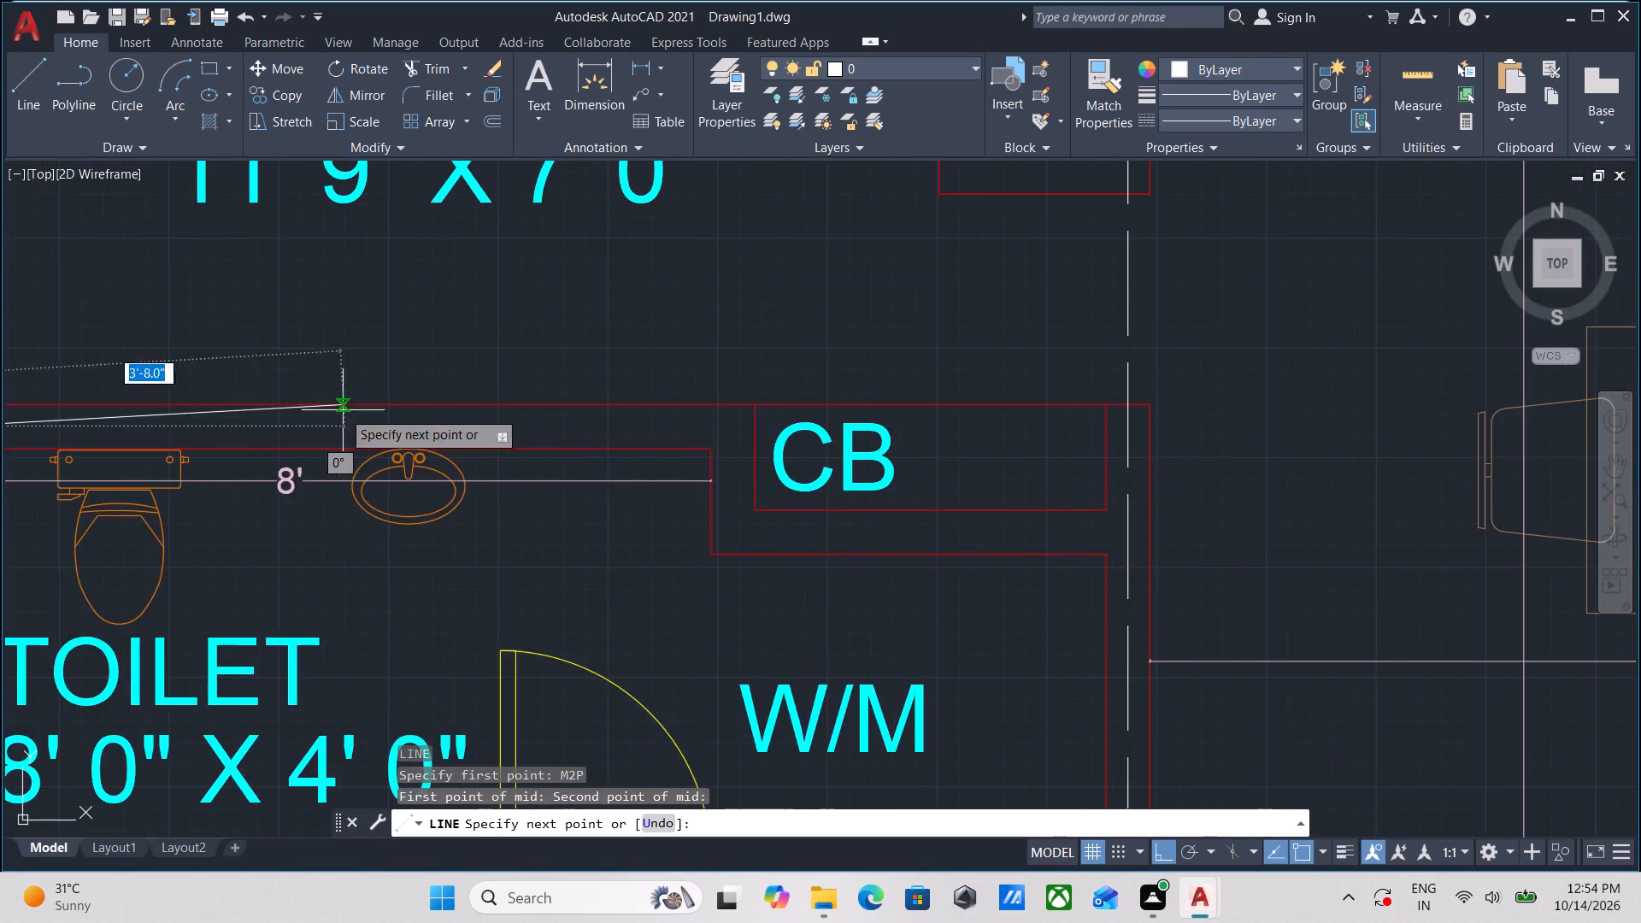
{"action": "scroll", "coordinate": [835, 416], "scroll_direction": "down", "scroll_amount": 1}
{"action": "middle_click_drag", "start_coordinate": [841, 413], "coordinate": [305, 413]}
{"action": "scroll", "coordinate": [615, 414], "scroll_direction": "down", "scroll_amount": 1}
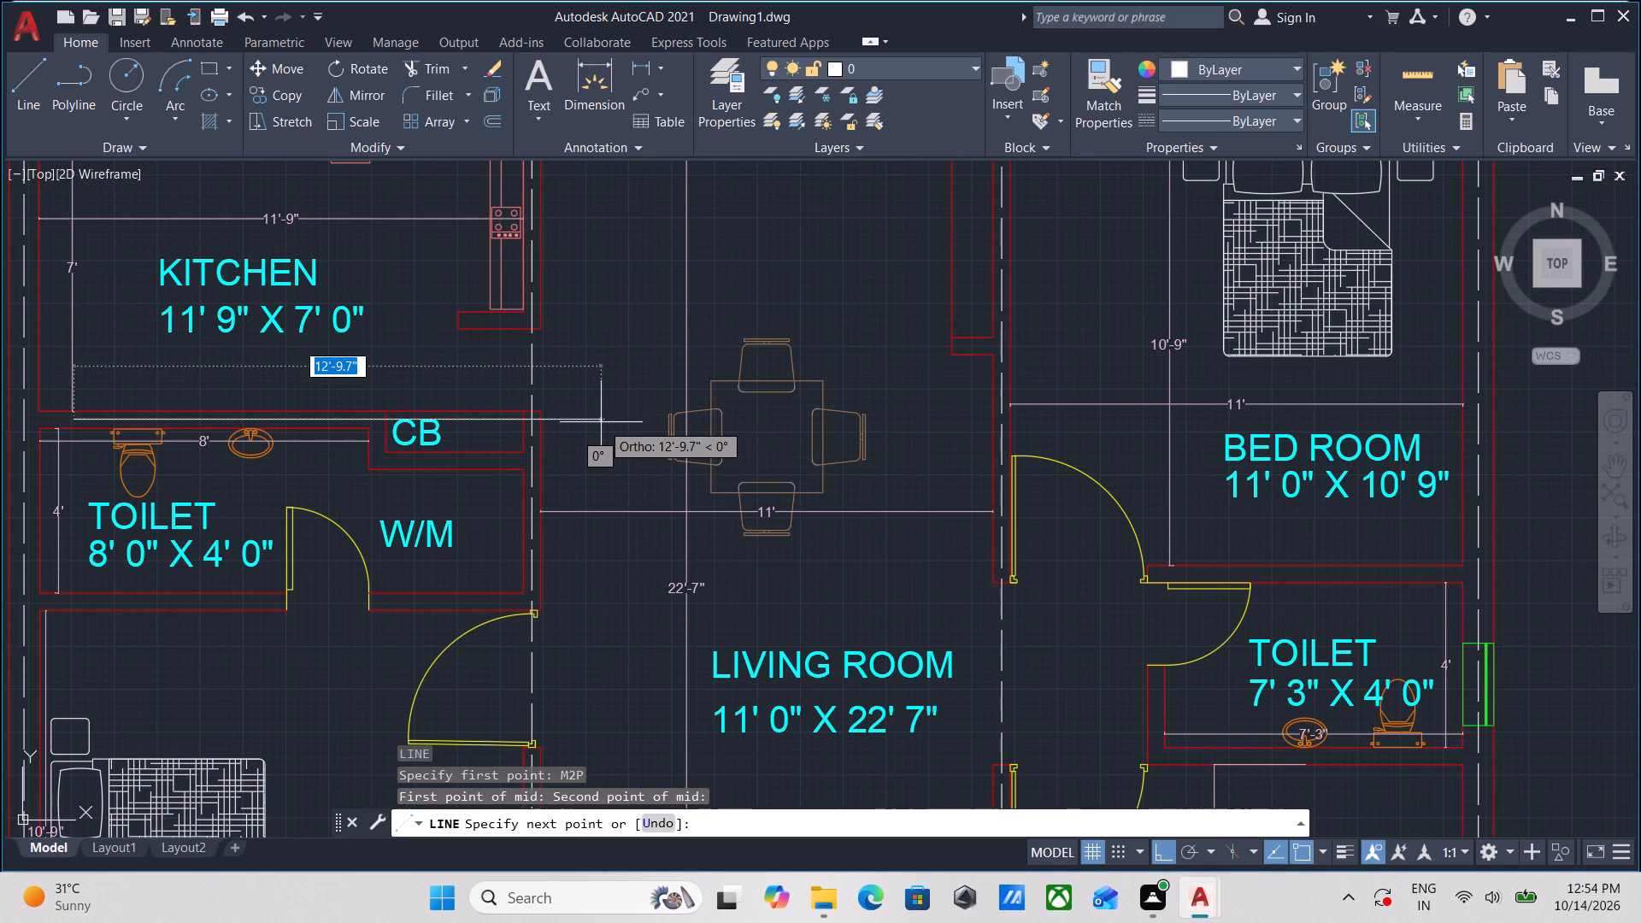
{"action": "middle_click_drag", "start_coordinate": [1216, 409], "coordinate": [929, 427]}
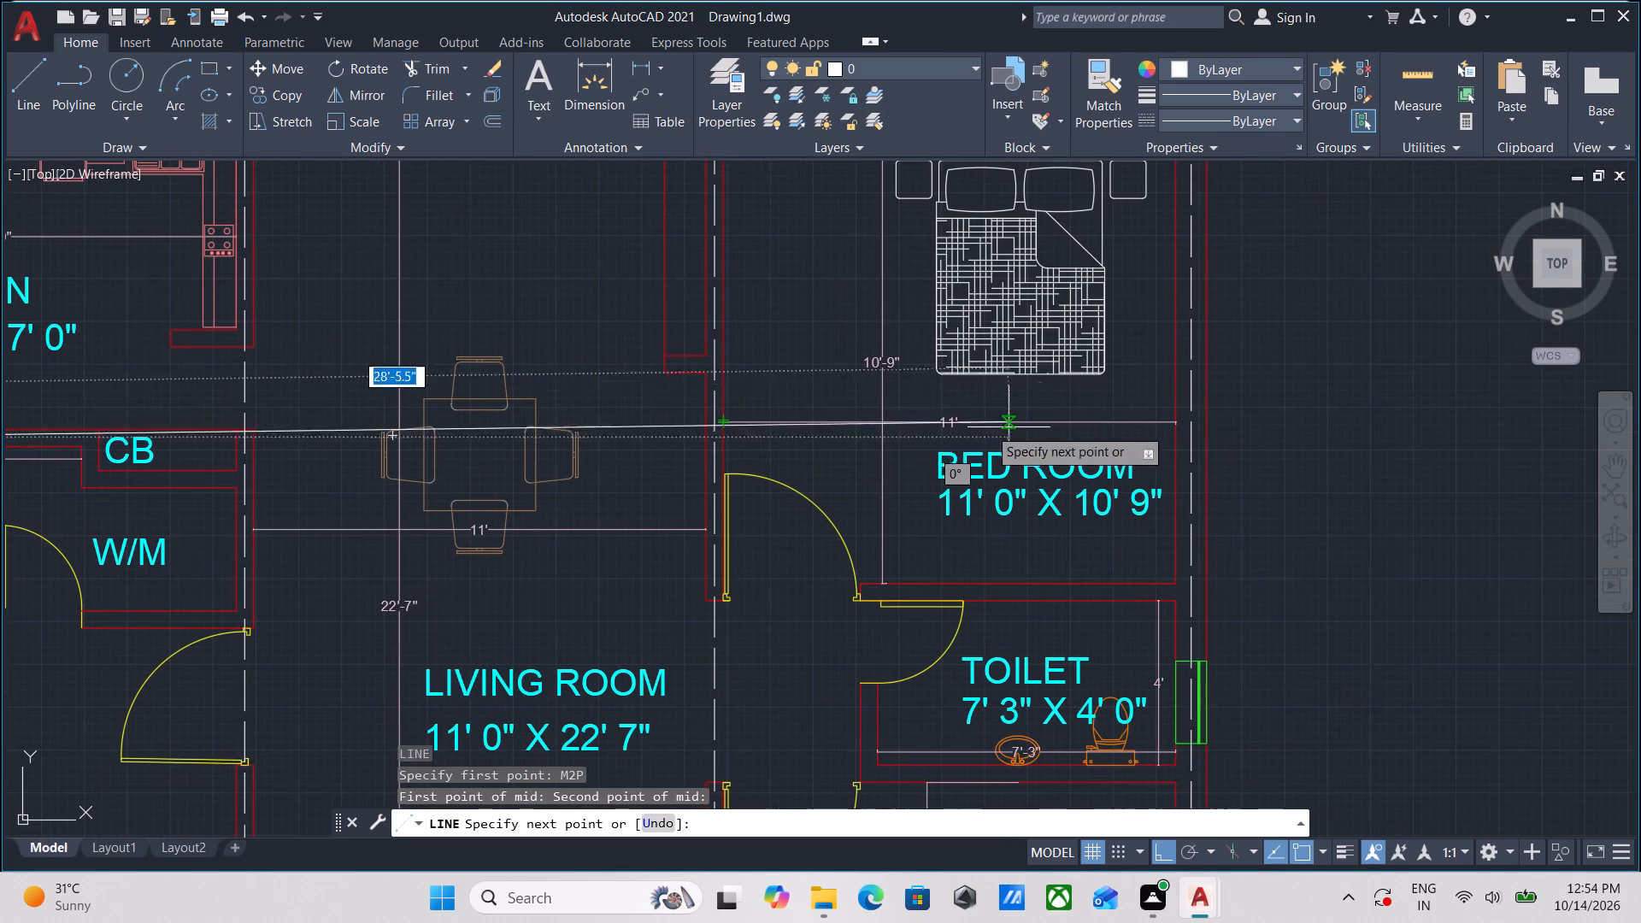
{"action": "left_click", "coordinate": [1273, 429]}
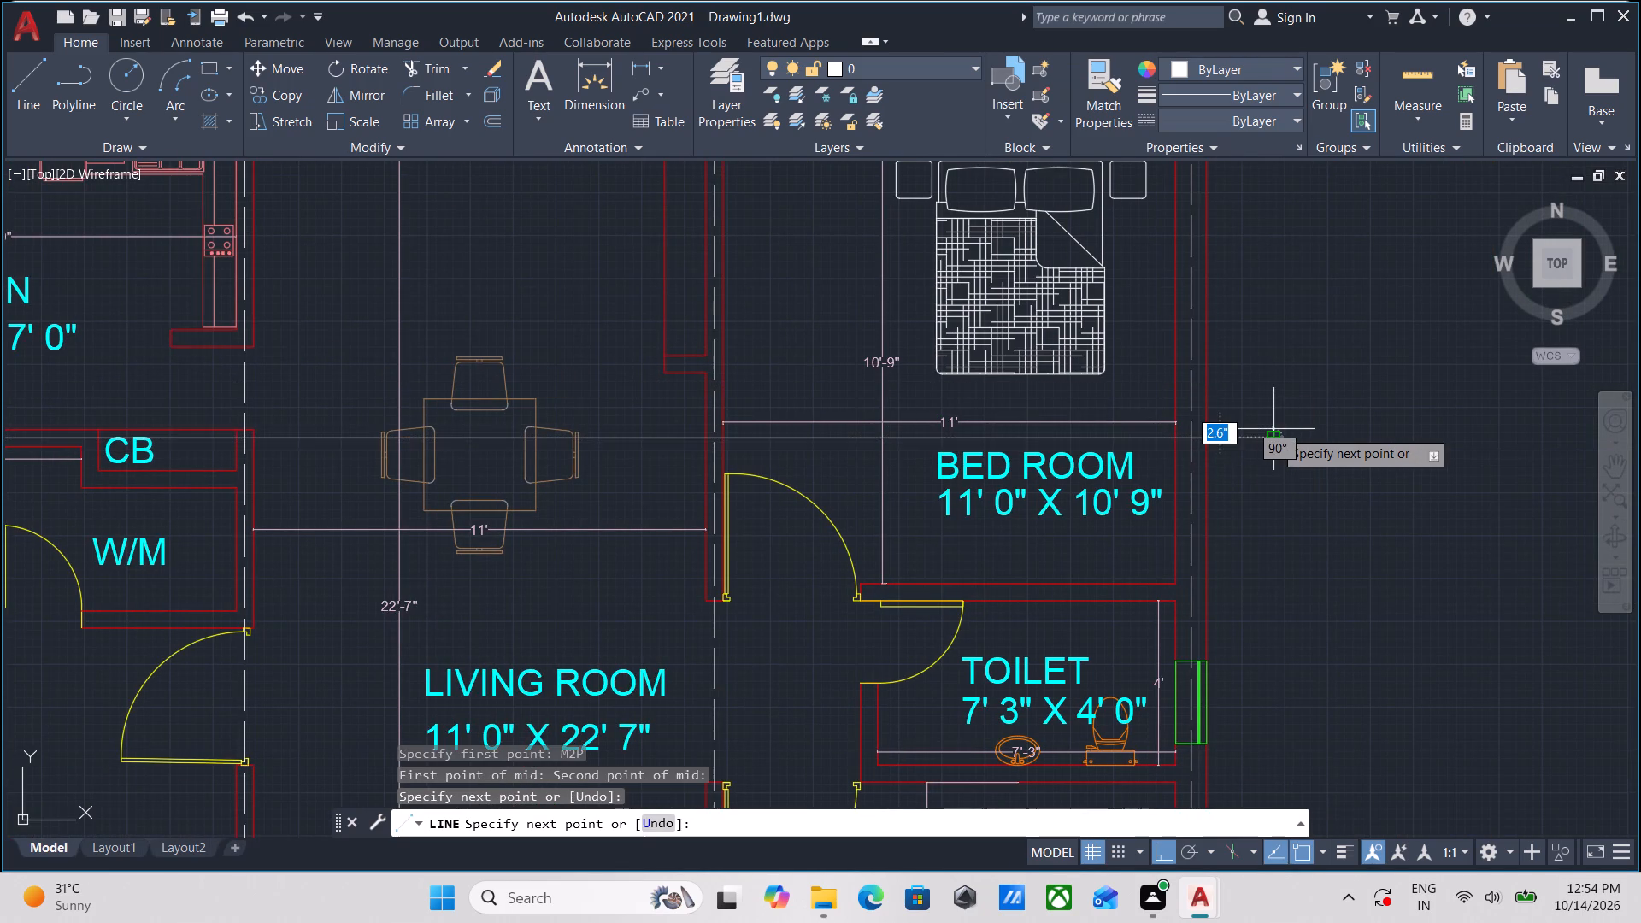
{"action": "key", "text": "Escape"}
Stretch the west end of the northern kitchen–toilet wall's centre line past the west outer wall.
{"action": "scroll", "coordinate": [1335, 466], "scroll_direction": "down", "scroll_amount": 1}
{"action": "middle_click_drag", "start_coordinate": [629, 526], "coordinate": [1114, 535]}
{"action": "scroll", "coordinate": [817, 453], "scroll_direction": "up", "scroll_amount": 3}
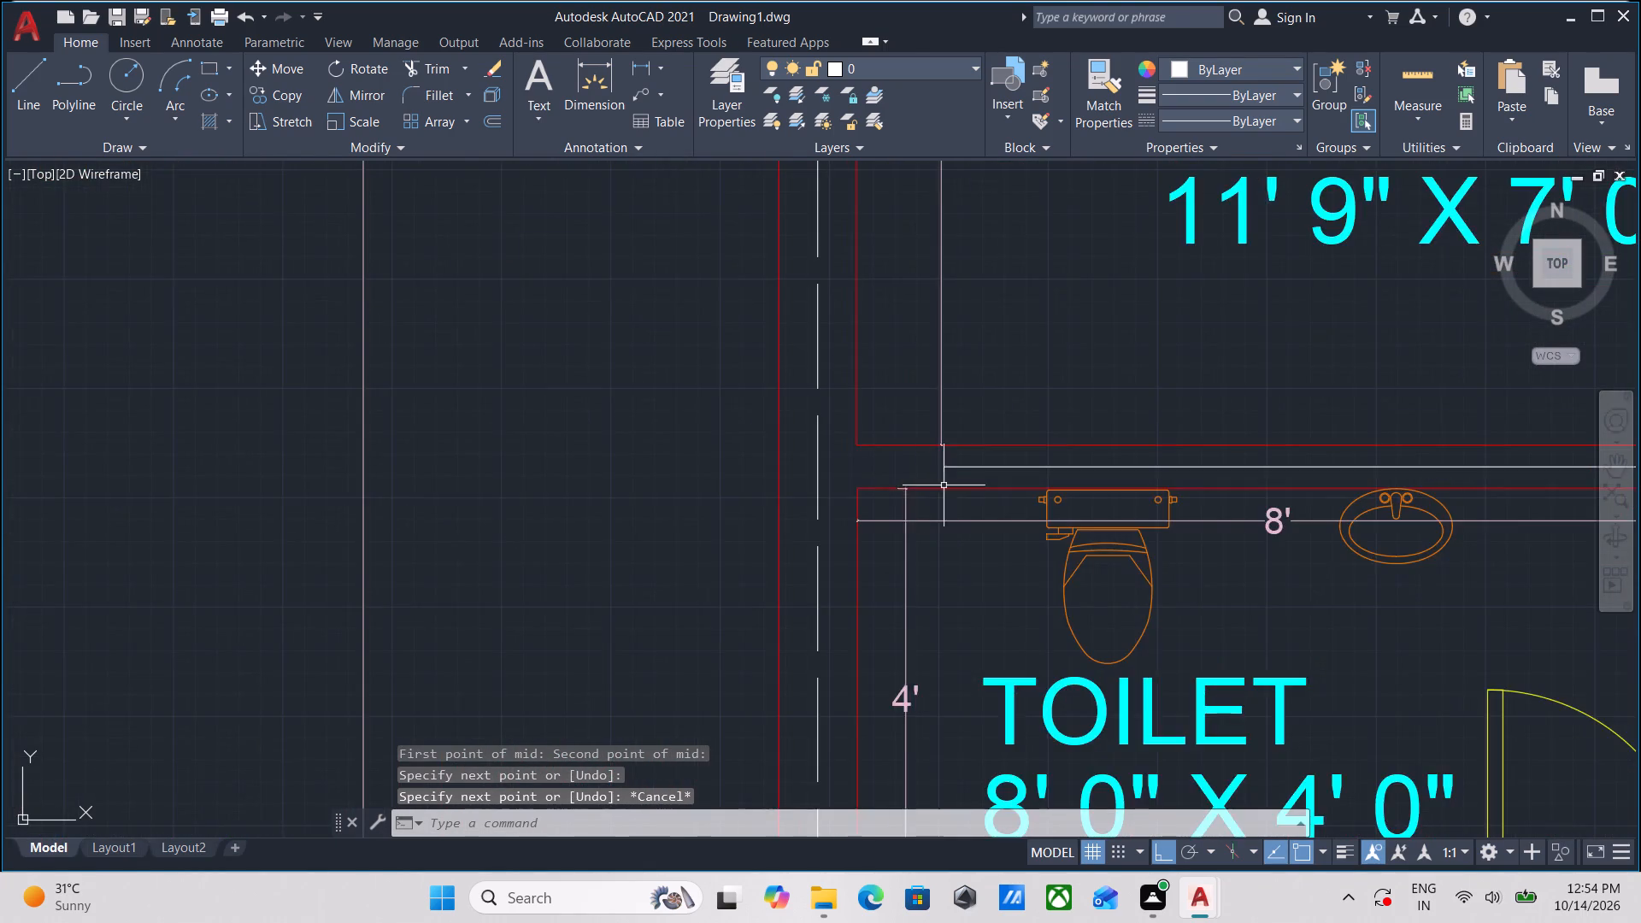
{"action": "scroll", "coordinate": [946, 485], "scroll_direction": "up", "scroll_amount": 2}
{"action": "left_click", "coordinate": [991, 482]}
{"action": "left_click", "coordinate": [944, 416]}
{"action": "left_click", "coordinate": [945, 442]}
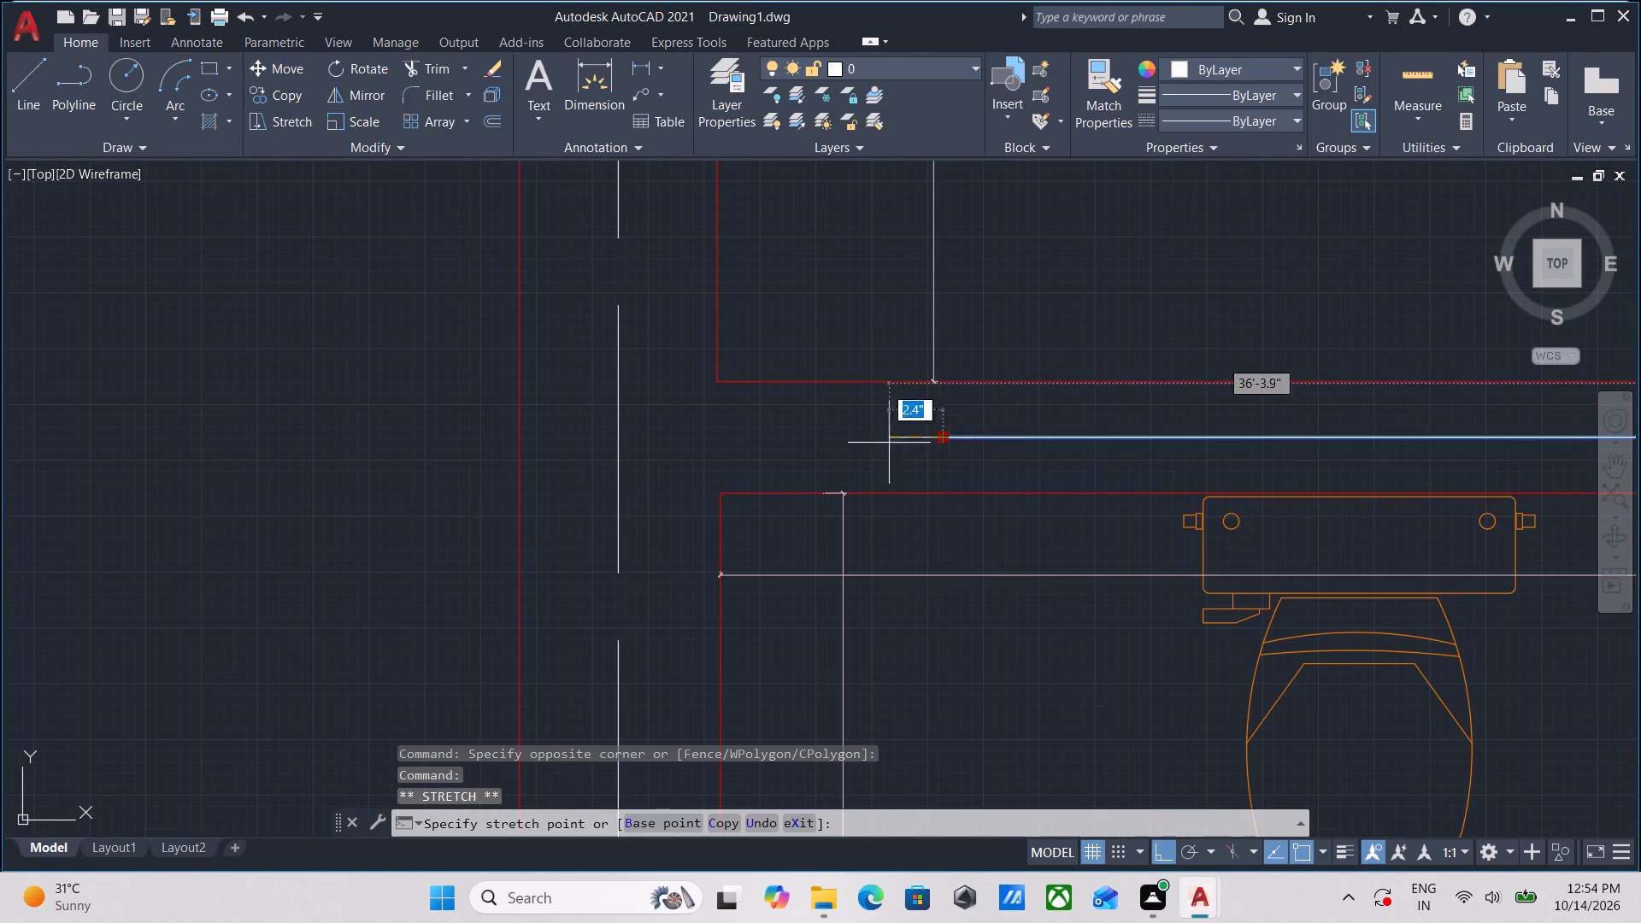
{"action": "middle_click_drag", "start_coordinate": [581, 437], "coordinate": [832, 444]}
{"action": "left_click", "coordinate": [169, 460]}
{"action": "key", "text": "Escape"}
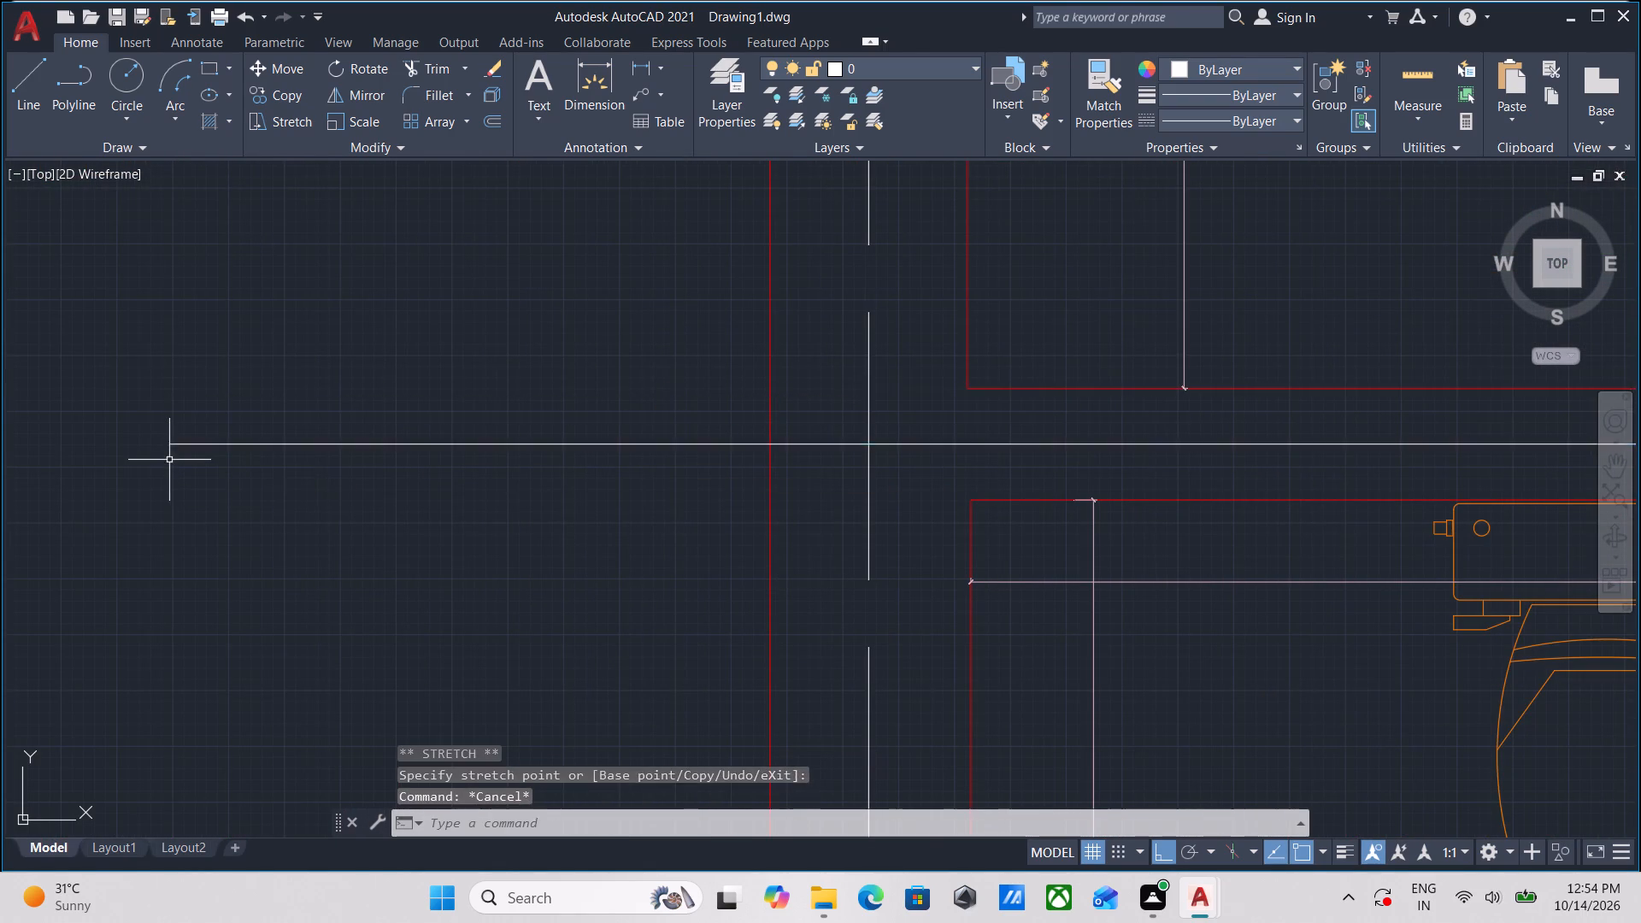
Stretch the east end of the southern toilet–bedroom wall's centre line across the living room and past the east outer wall.
{"action": "scroll", "coordinate": [193, 458], "scroll_direction": "down", "scroll_amount": 3}
{"action": "scroll", "coordinate": [262, 467], "scroll_direction": "down", "scroll_amount": 2}
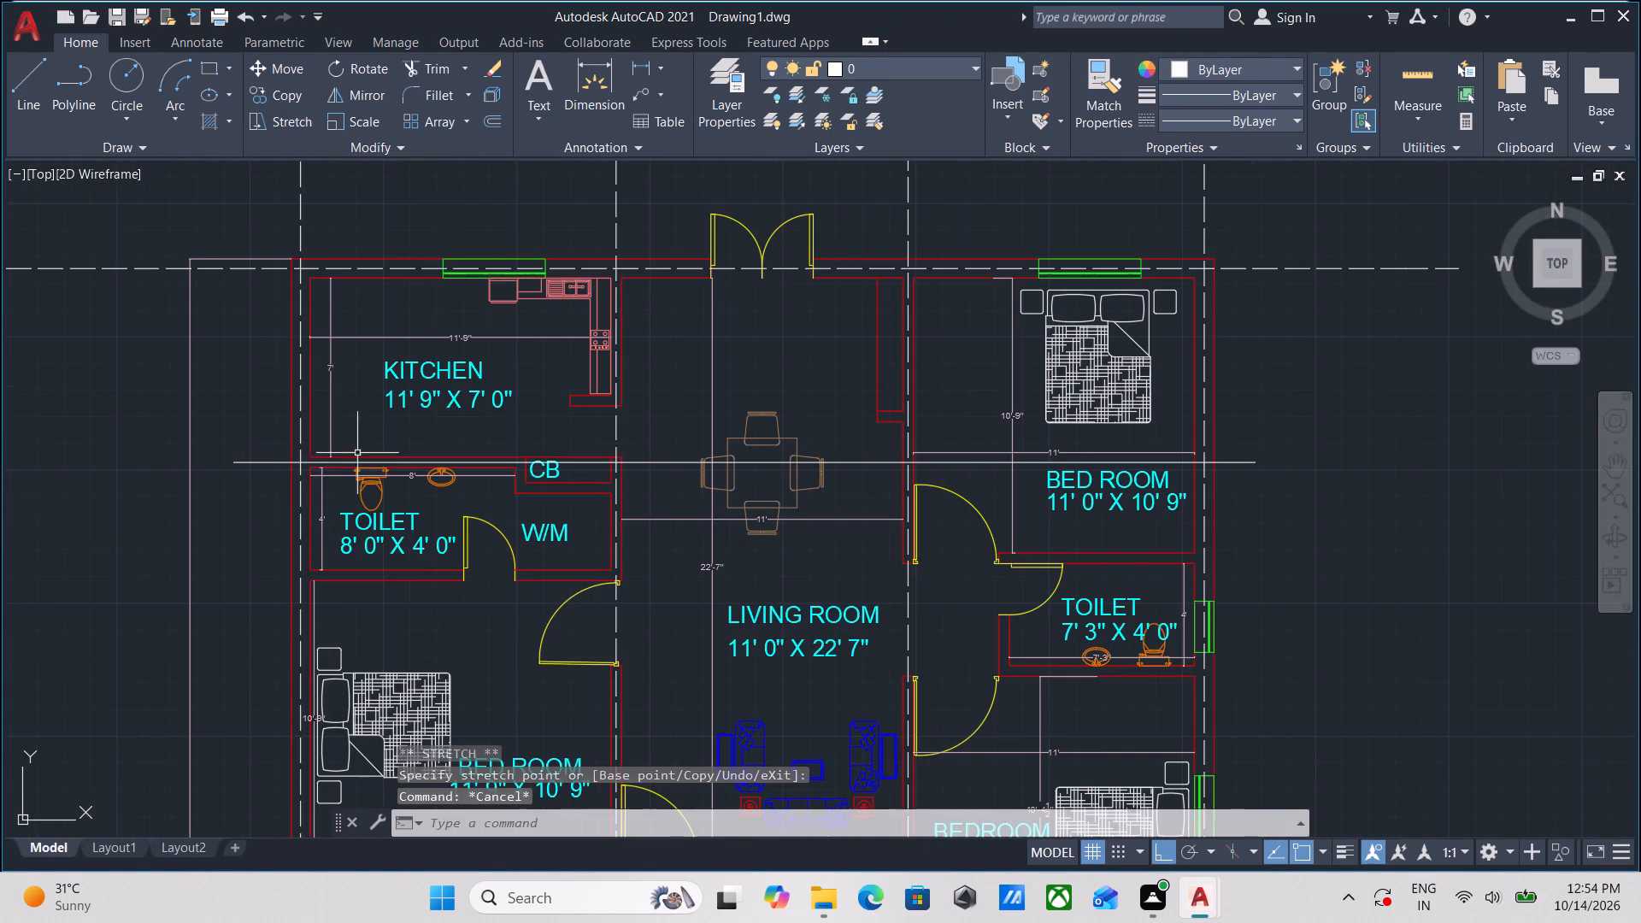
{"action": "scroll", "coordinate": [357, 452], "scroll_direction": "down", "scroll_amount": 1}
{"action": "scroll", "coordinate": [649, 428], "scroll_direction": "down", "scroll_amount": 1}
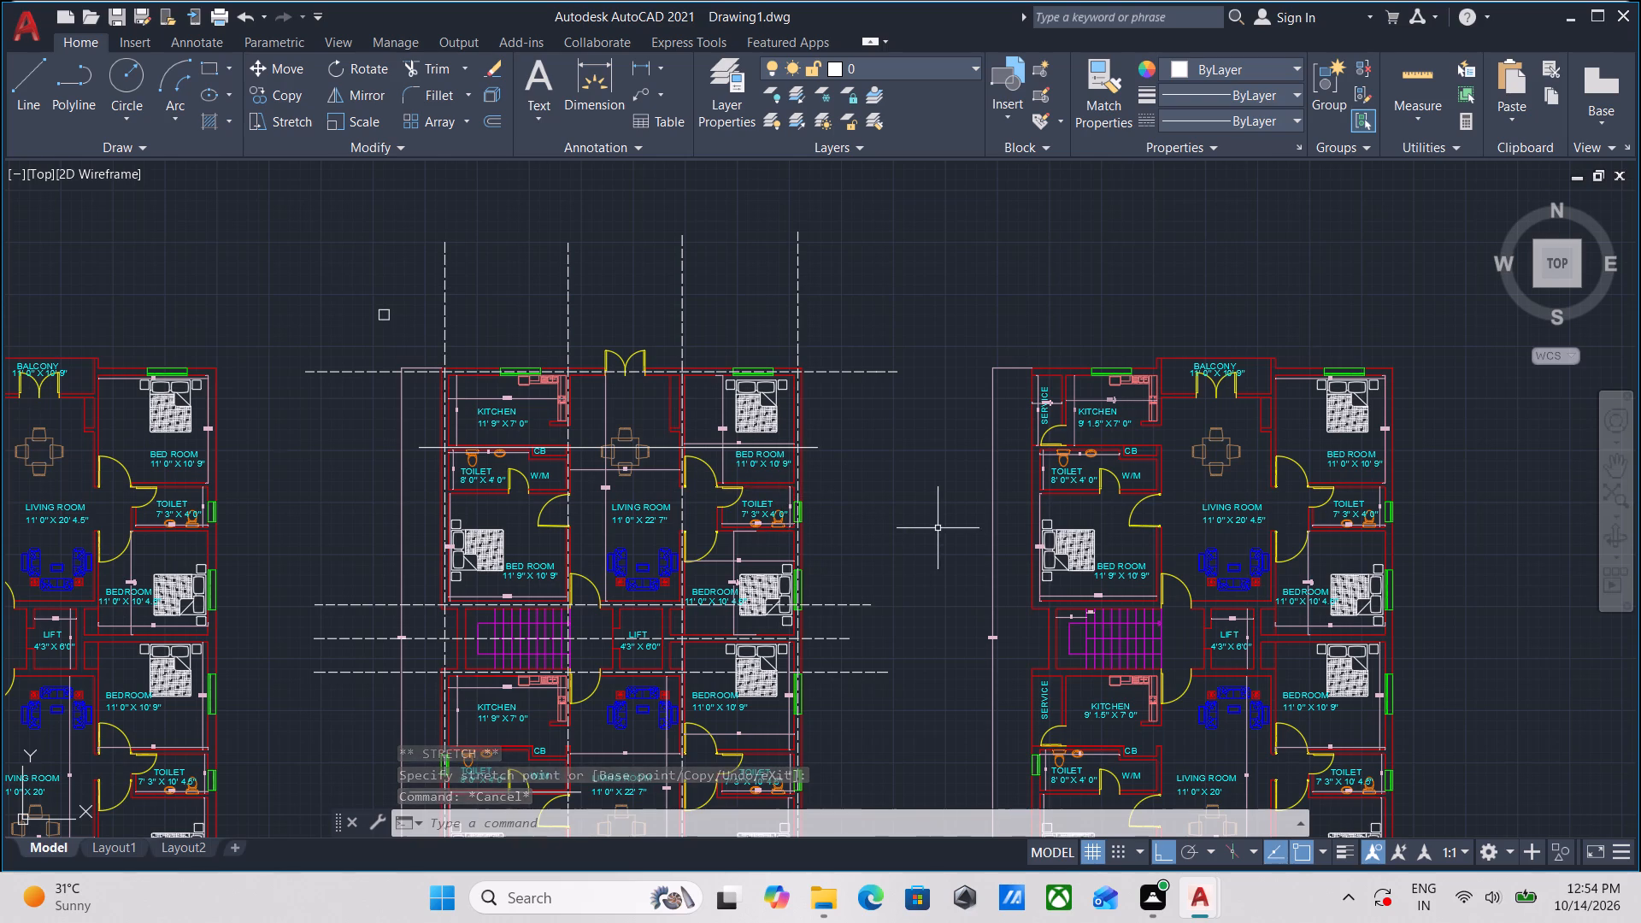
{"action": "middle_click_drag", "start_coordinate": [938, 528], "coordinate": [925, 408]}
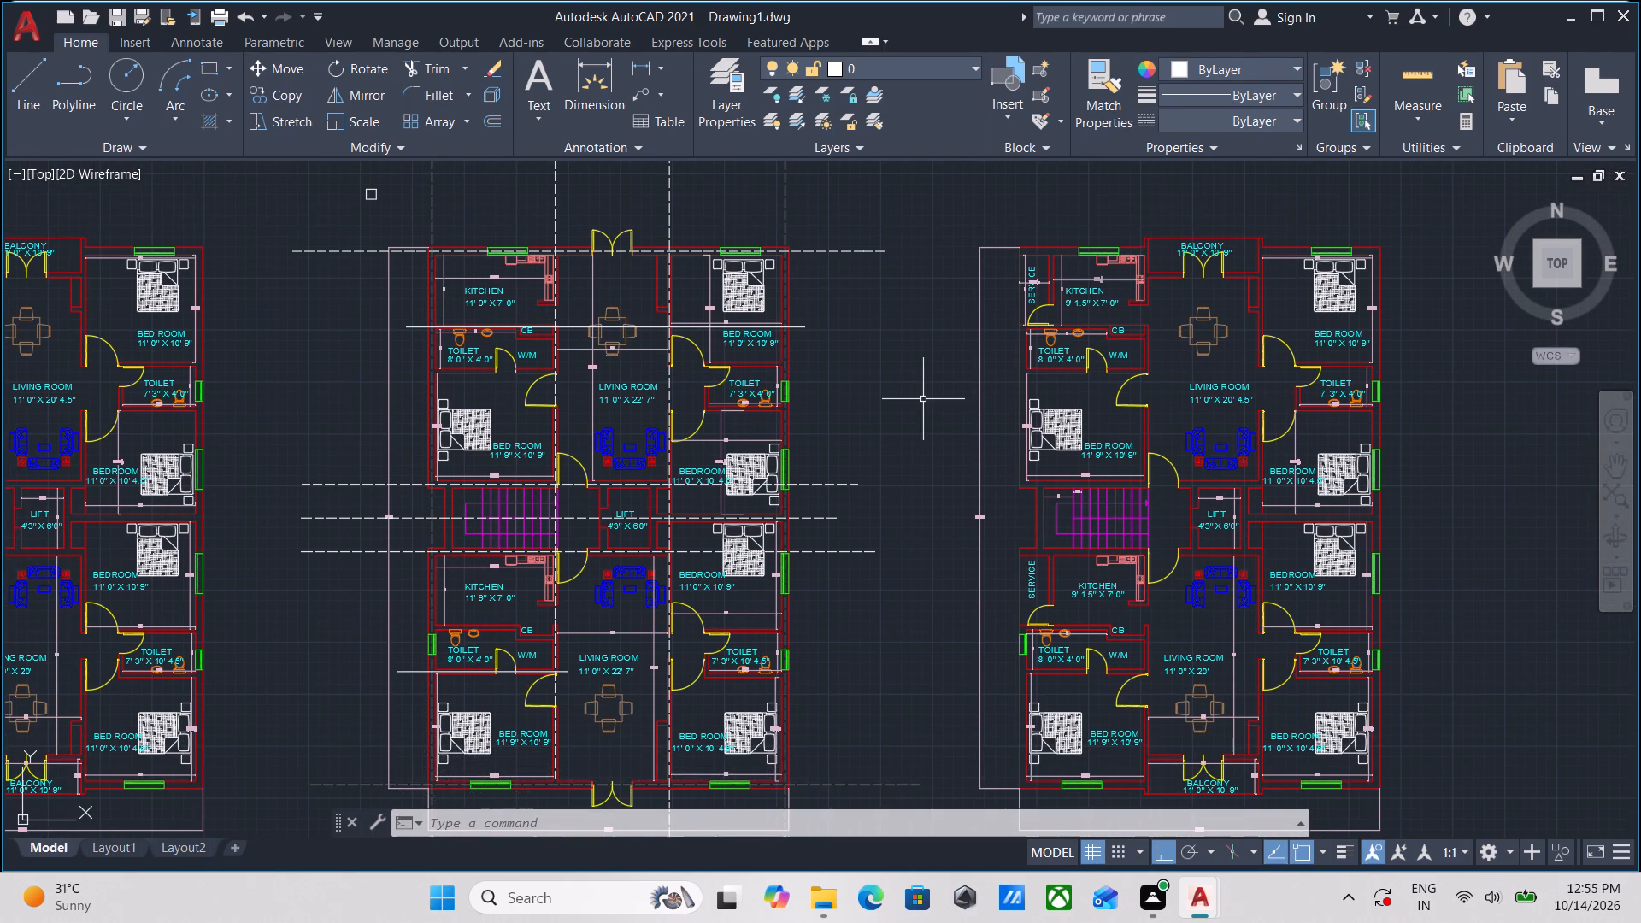
{"action": "scroll", "coordinate": [503, 714], "scroll_direction": "up", "scroll_amount": 2}
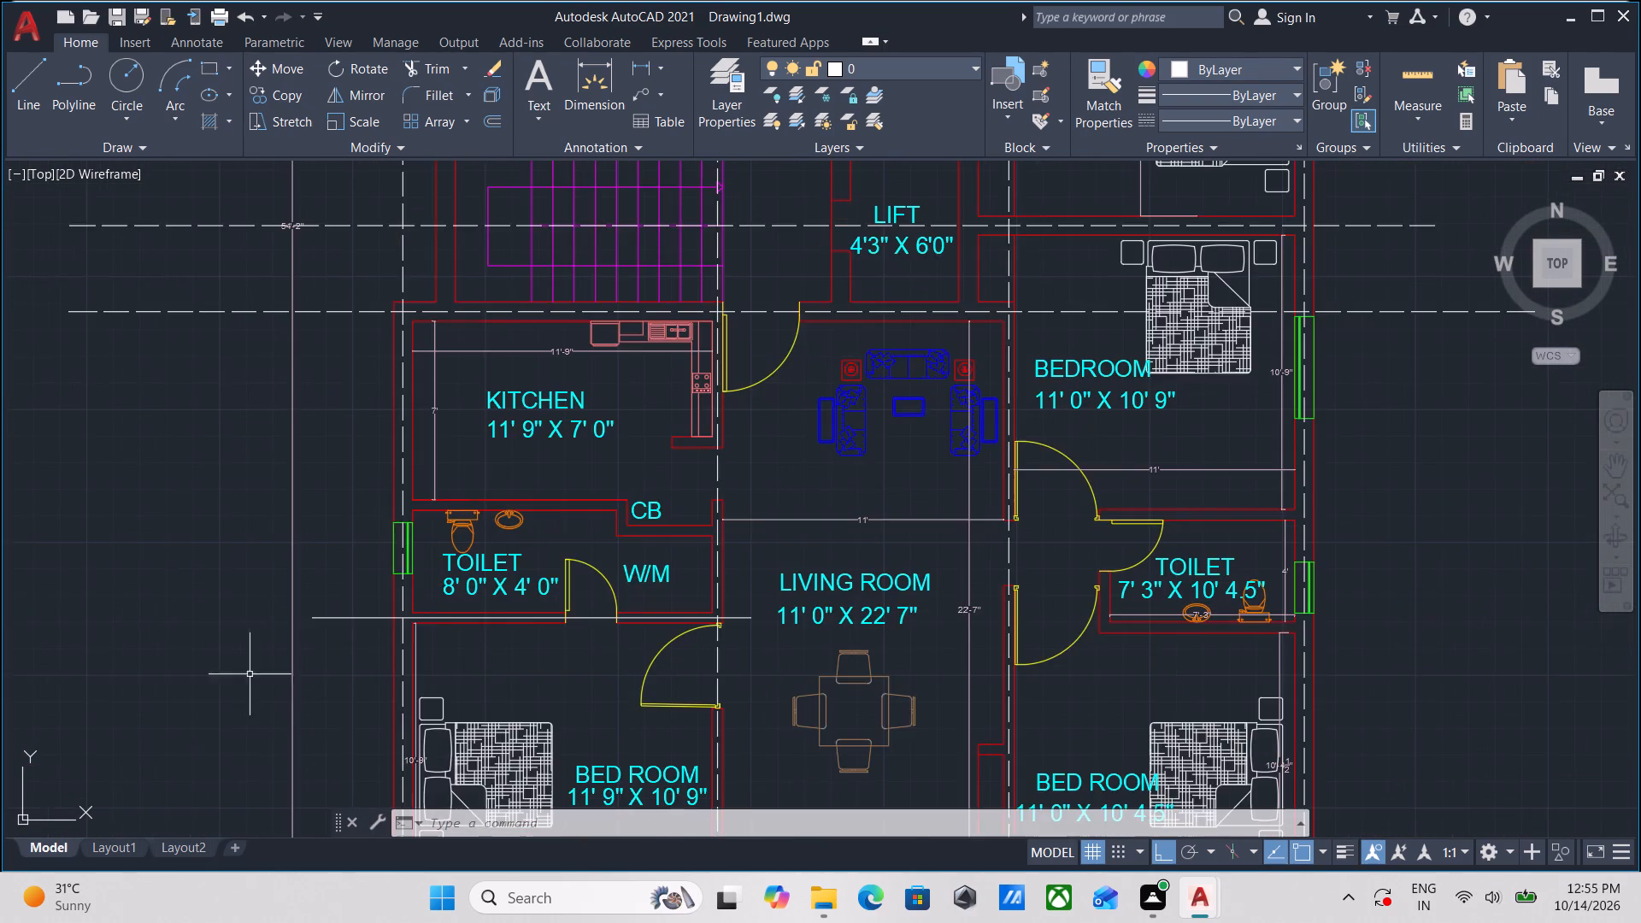
{"action": "scroll", "coordinate": [323, 628], "scroll_direction": "up", "scroll_amount": 1}
{"action": "scroll", "coordinate": [332, 630], "scroll_direction": "down", "scroll_amount": 2}
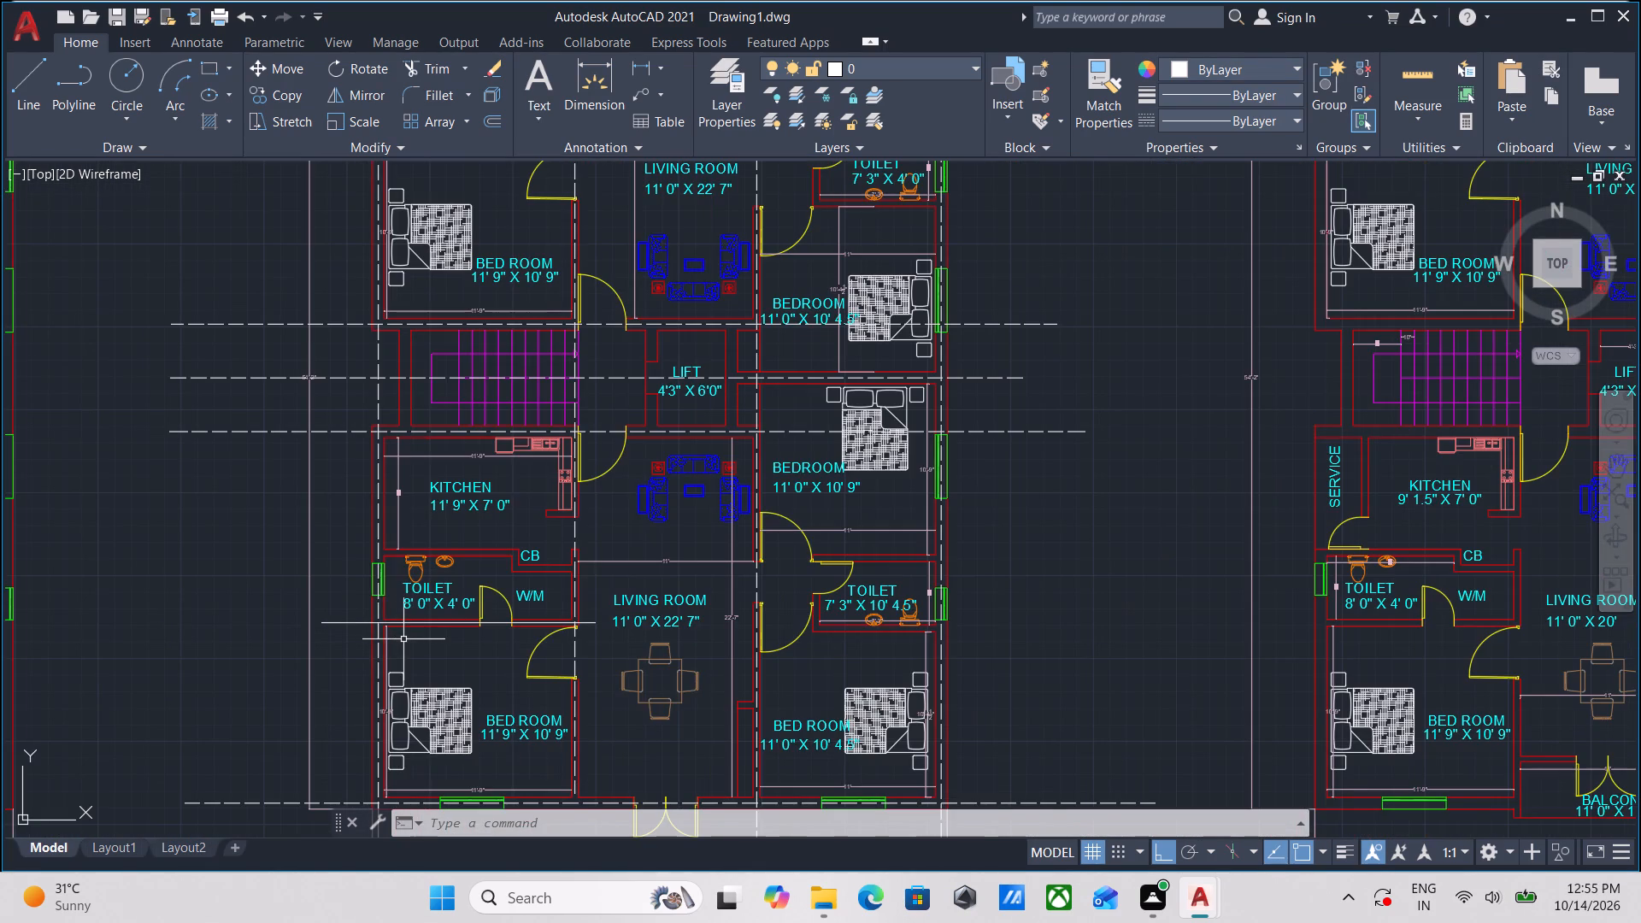
{"action": "scroll", "coordinate": [385, 640], "scroll_direction": "up", "scroll_amount": 2}
{"action": "left_click", "coordinate": [329, 618]}
{"action": "left_click", "coordinate": [250, 544]}
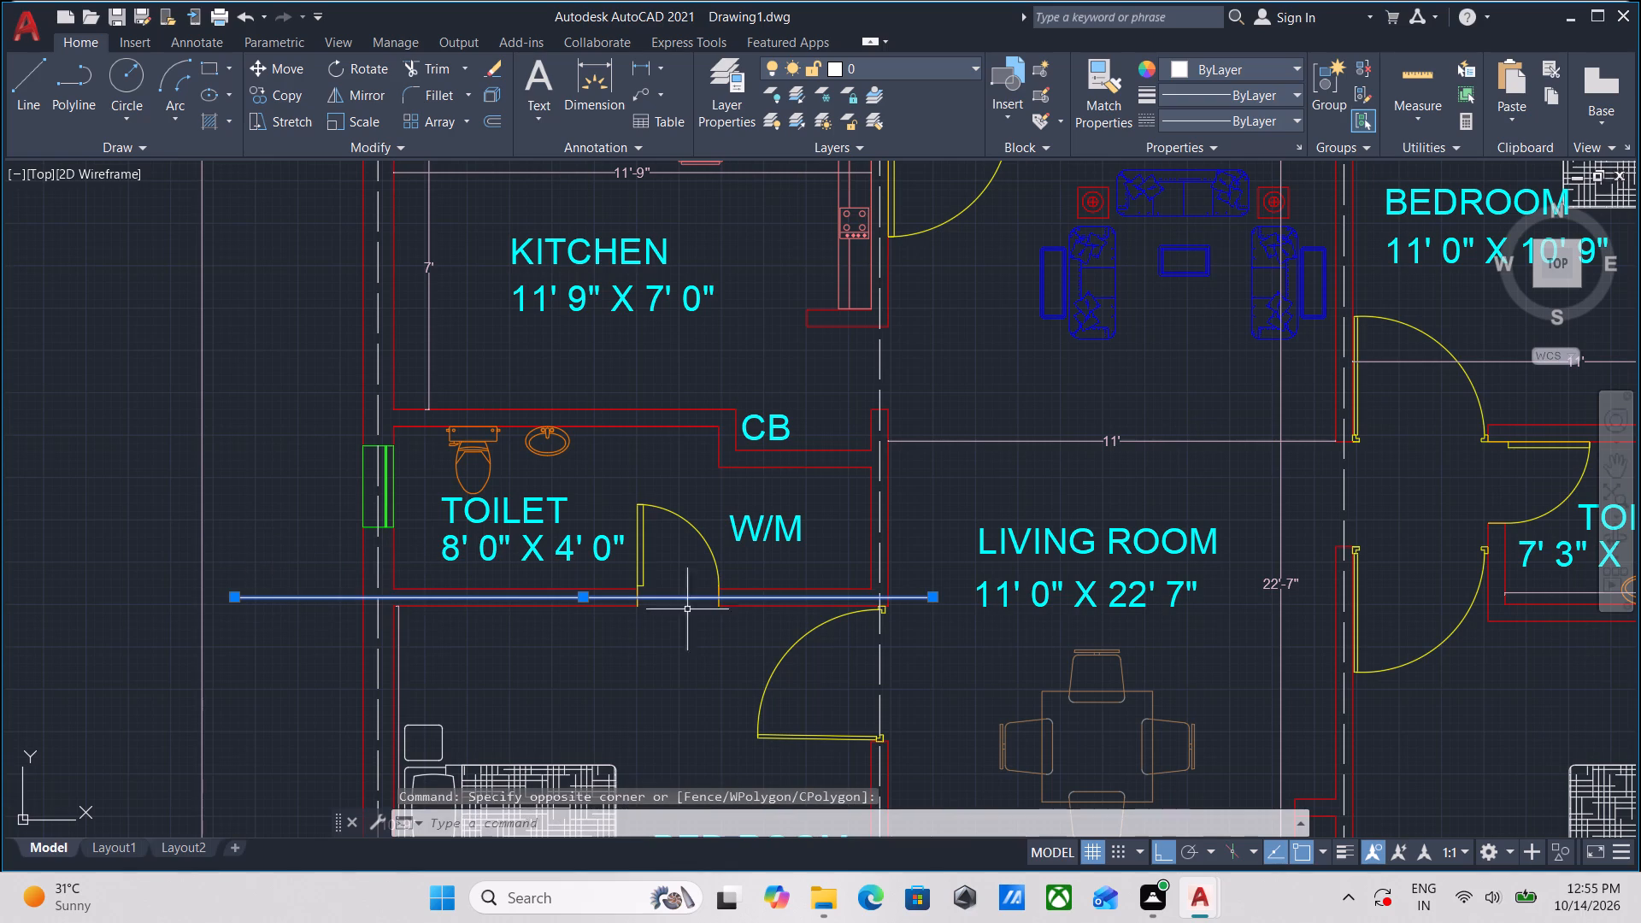
{"action": "left_click", "coordinate": [933, 599]}
{"action": "middle_click_drag", "start_coordinate": [1201, 596], "coordinate": [515, 601]}
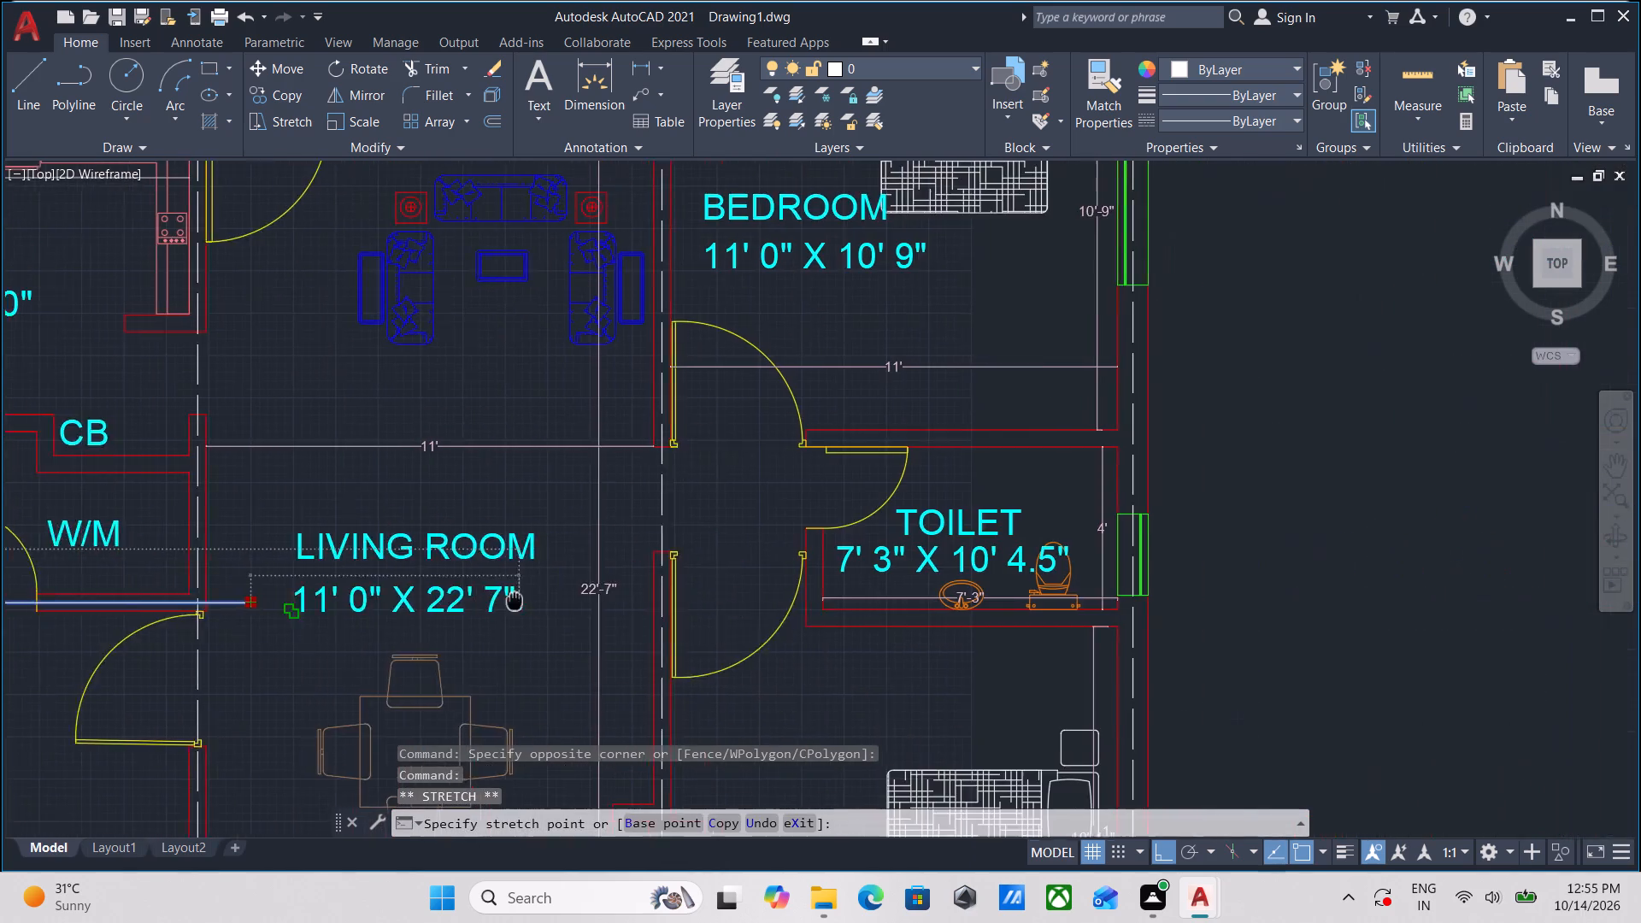
{"action": "scroll", "coordinate": [1117, 631], "scroll_direction": "down", "scroll_amount": 2}
{"action": "middle_click_drag", "start_coordinate": [1122, 626], "coordinate": [904, 626]}
{"action": "scroll", "coordinate": [1044, 621], "scroll_direction": "up", "scroll_amount": 3}
{"action": "left_click", "coordinate": [1162, 618]}
Set the linetype of the southern toilet–bedroom wall's centre line to ACAD_ISO02W100.
{"action": "scroll", "coordinate": [1134, 618], "scroll_direction": "down", "scroll_amount": 1}
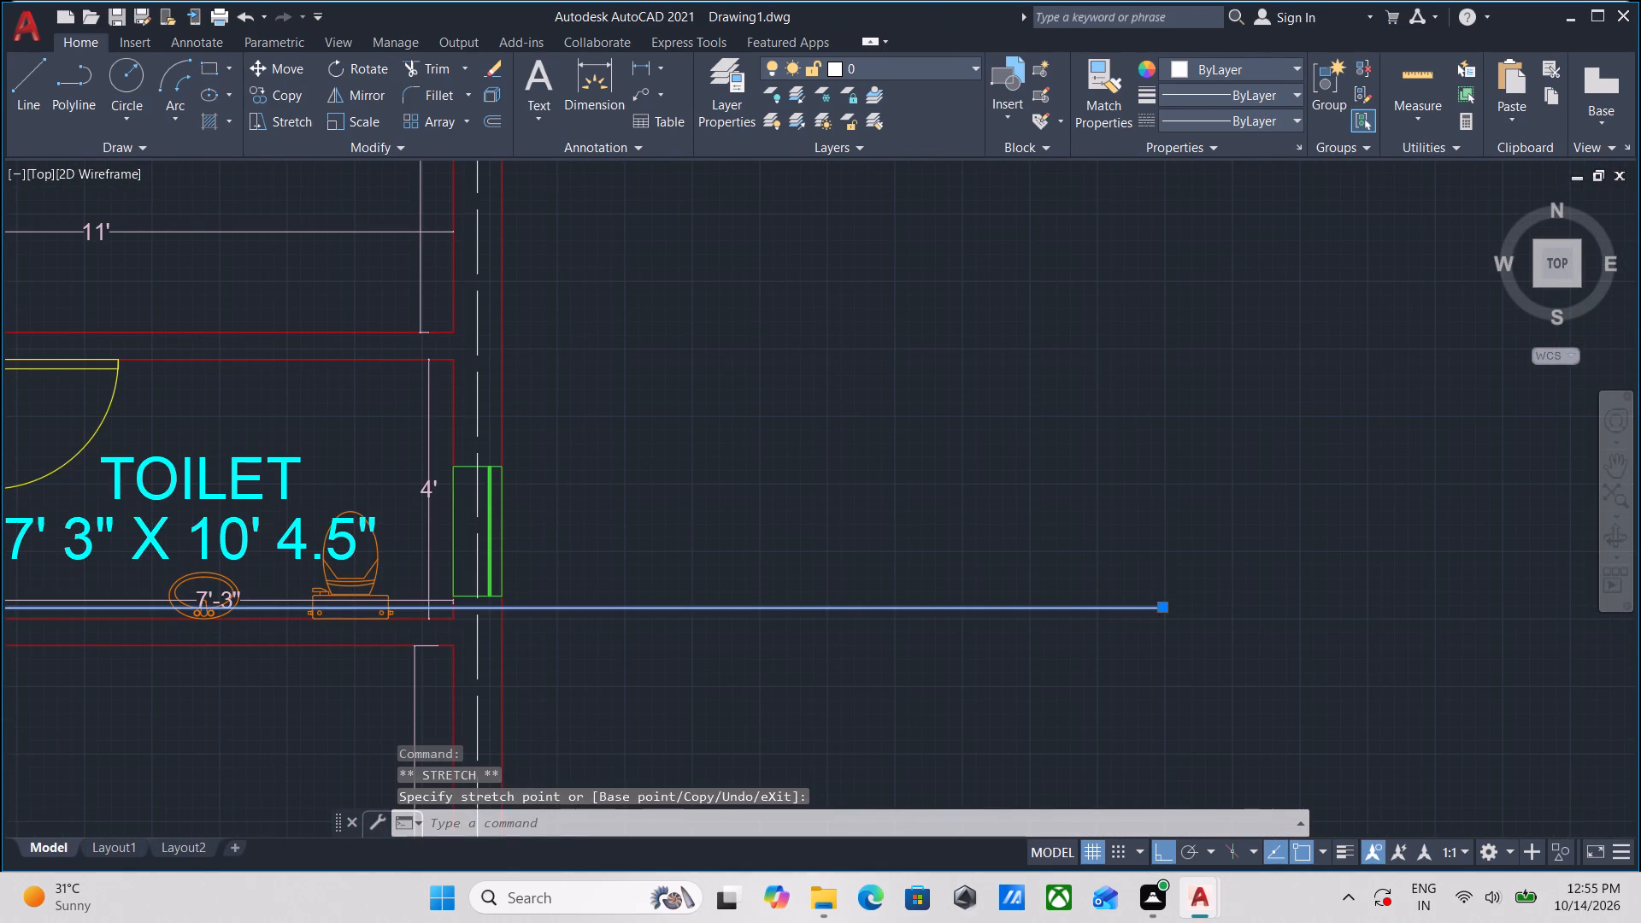
{"action": "scroll", "coordinate": [1150, 659], "scroll_direction": "down", "scroll_amount": 3}
{"action": "middle_click_drag", "start_coordinate": [1150, 659], "coordinate": [1319, 602]}
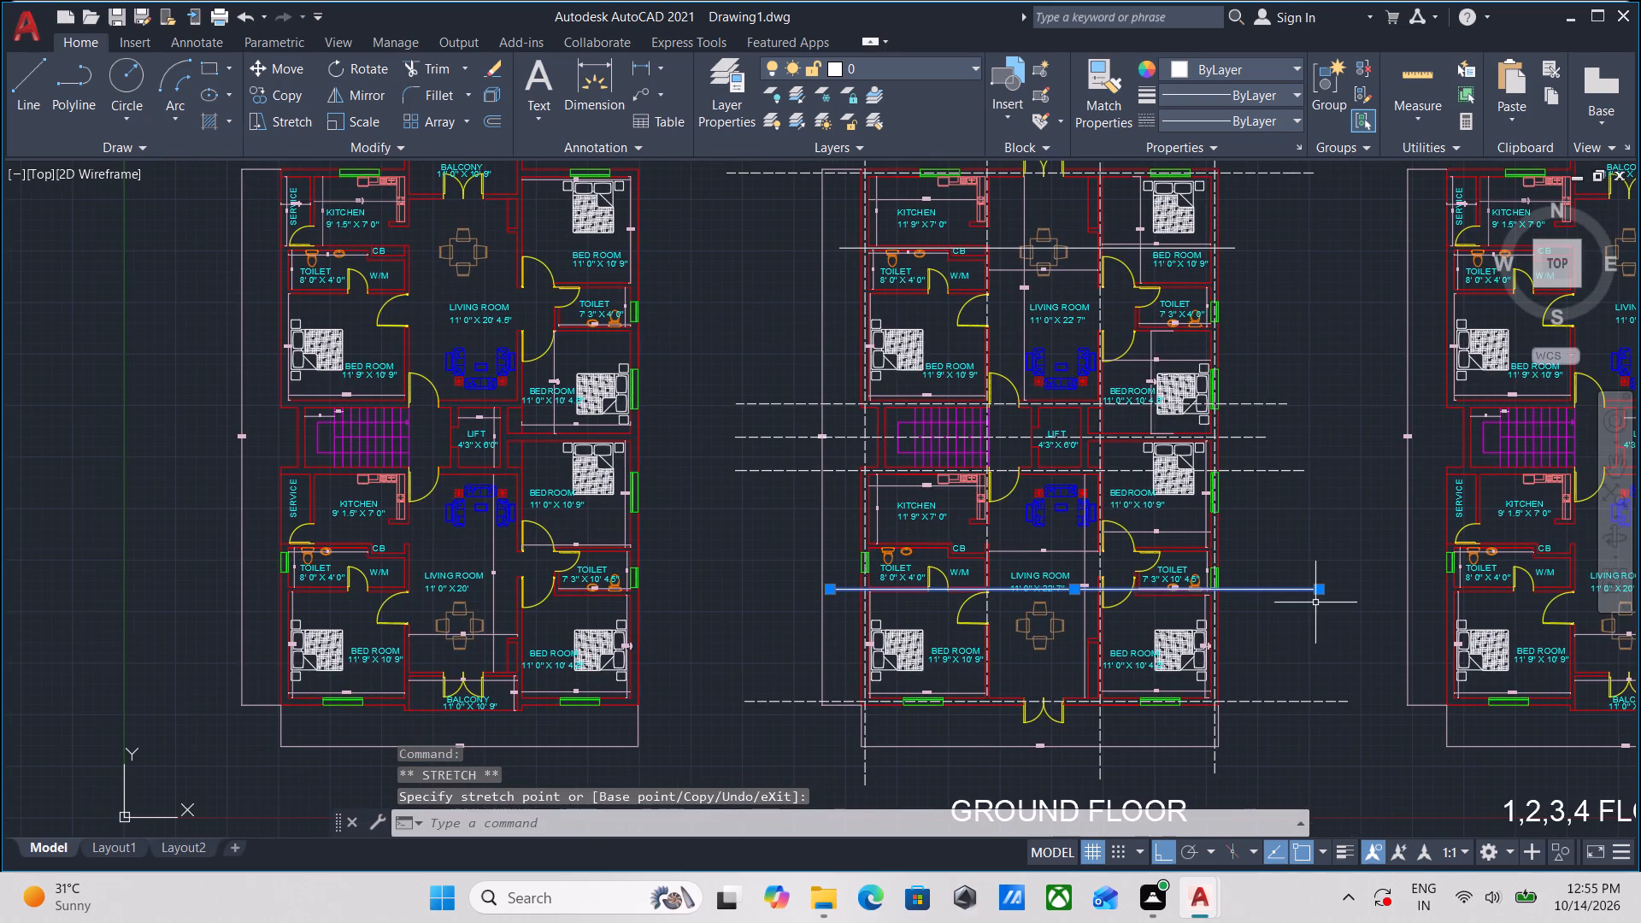
{"action": "scroll", "coordinate": [1315, 603], "scroll_direction": "up", "scroll_amount": 1}
{"action": "left_click", "coordinate": [915, 71]}
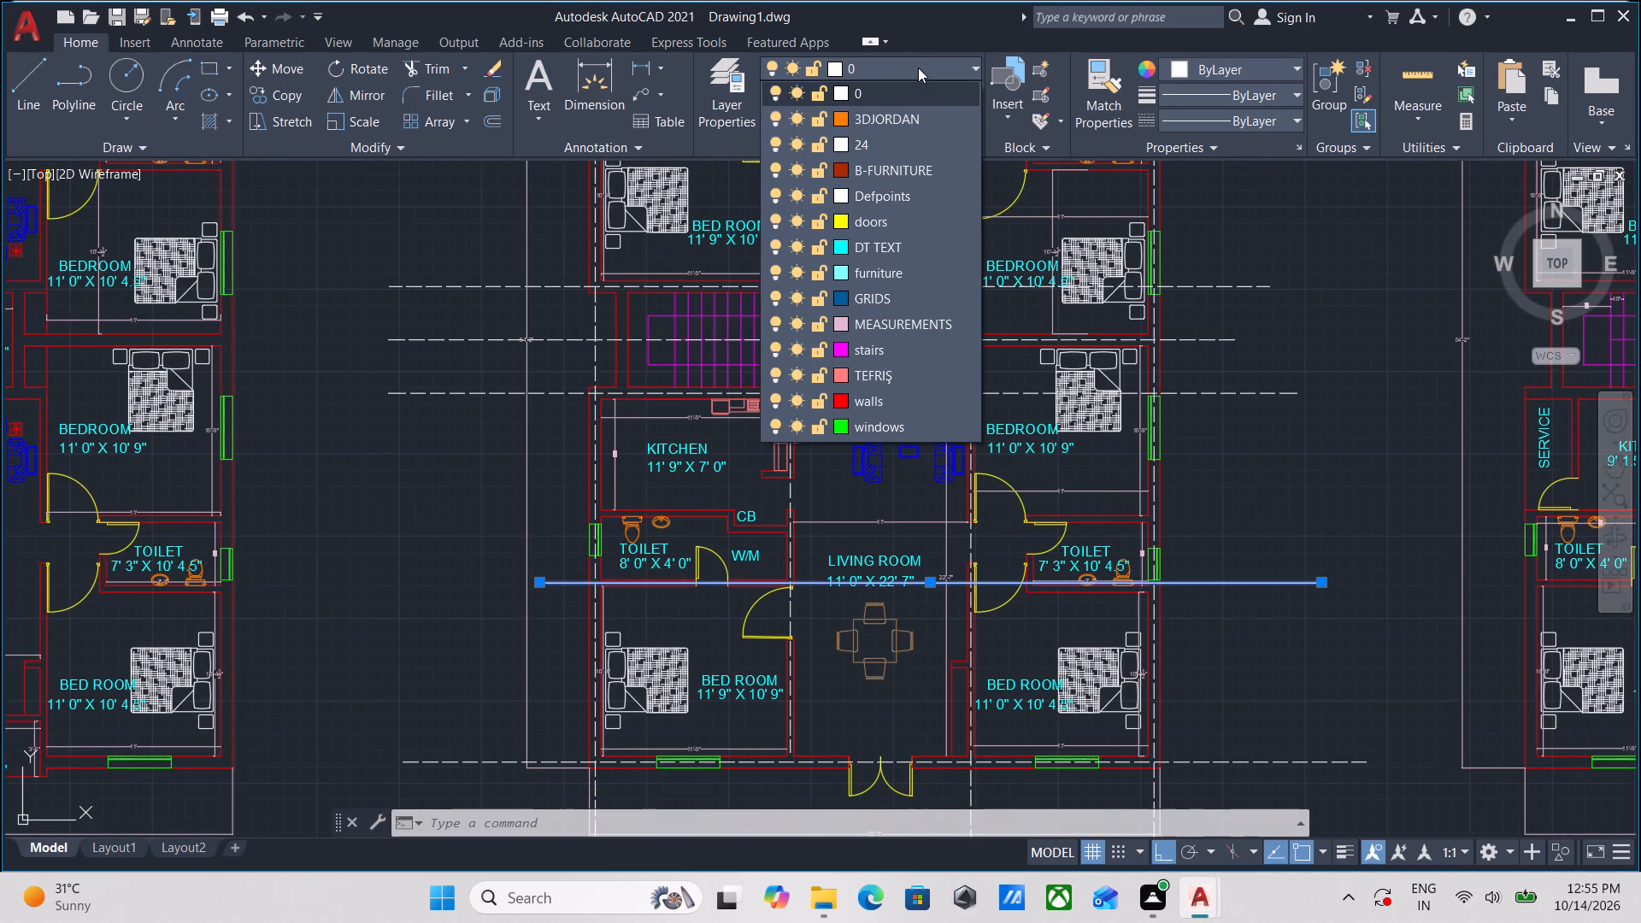
{"action": "left_click", "coordinate": [918, 68]}
{"action": "left_click", "coordinate": [1279, 117]}
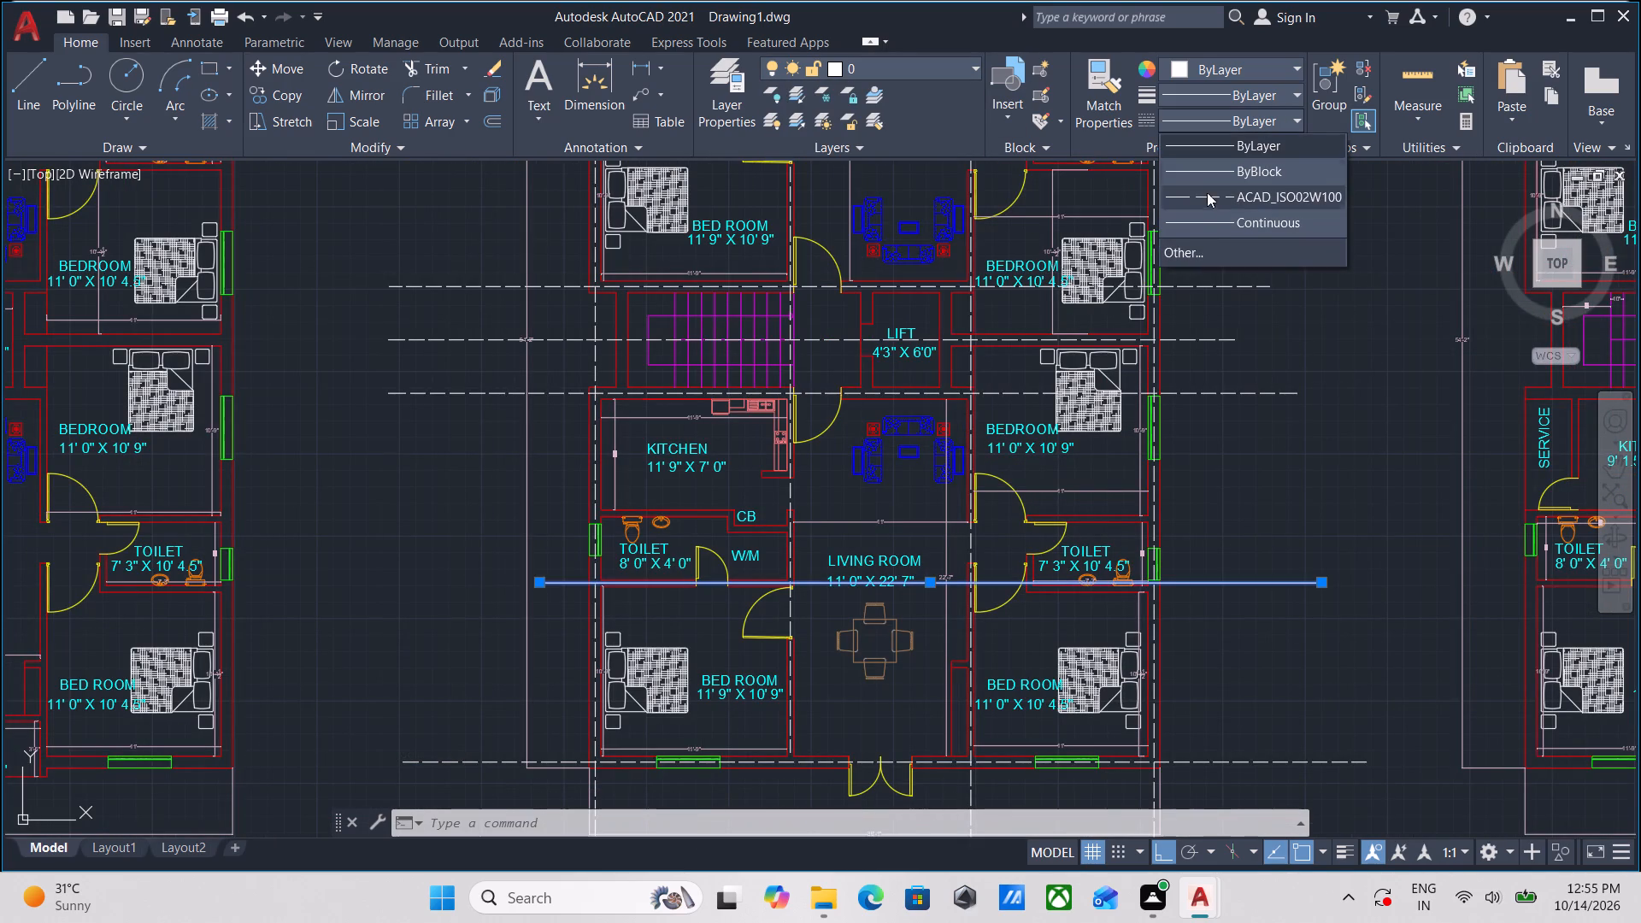
{"action": "left_click", "coordinate": [1179, 185]}
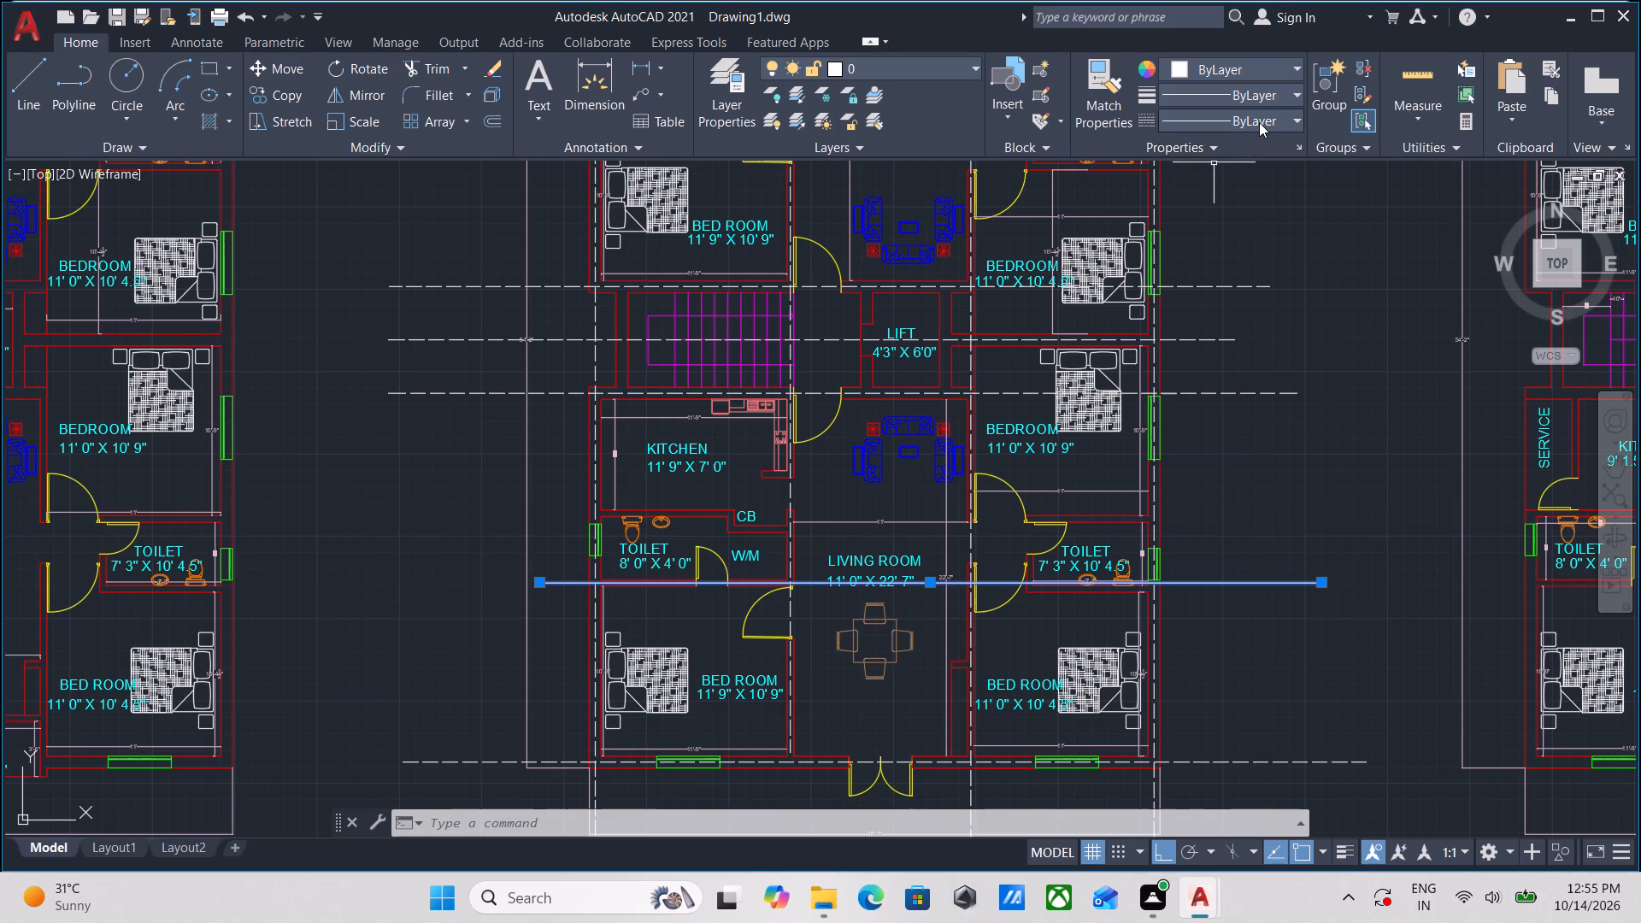
{"action": "left_click", "coordinate": [1259, 122]}
{"action": "left_click", "coordinate": [1210, 191]}
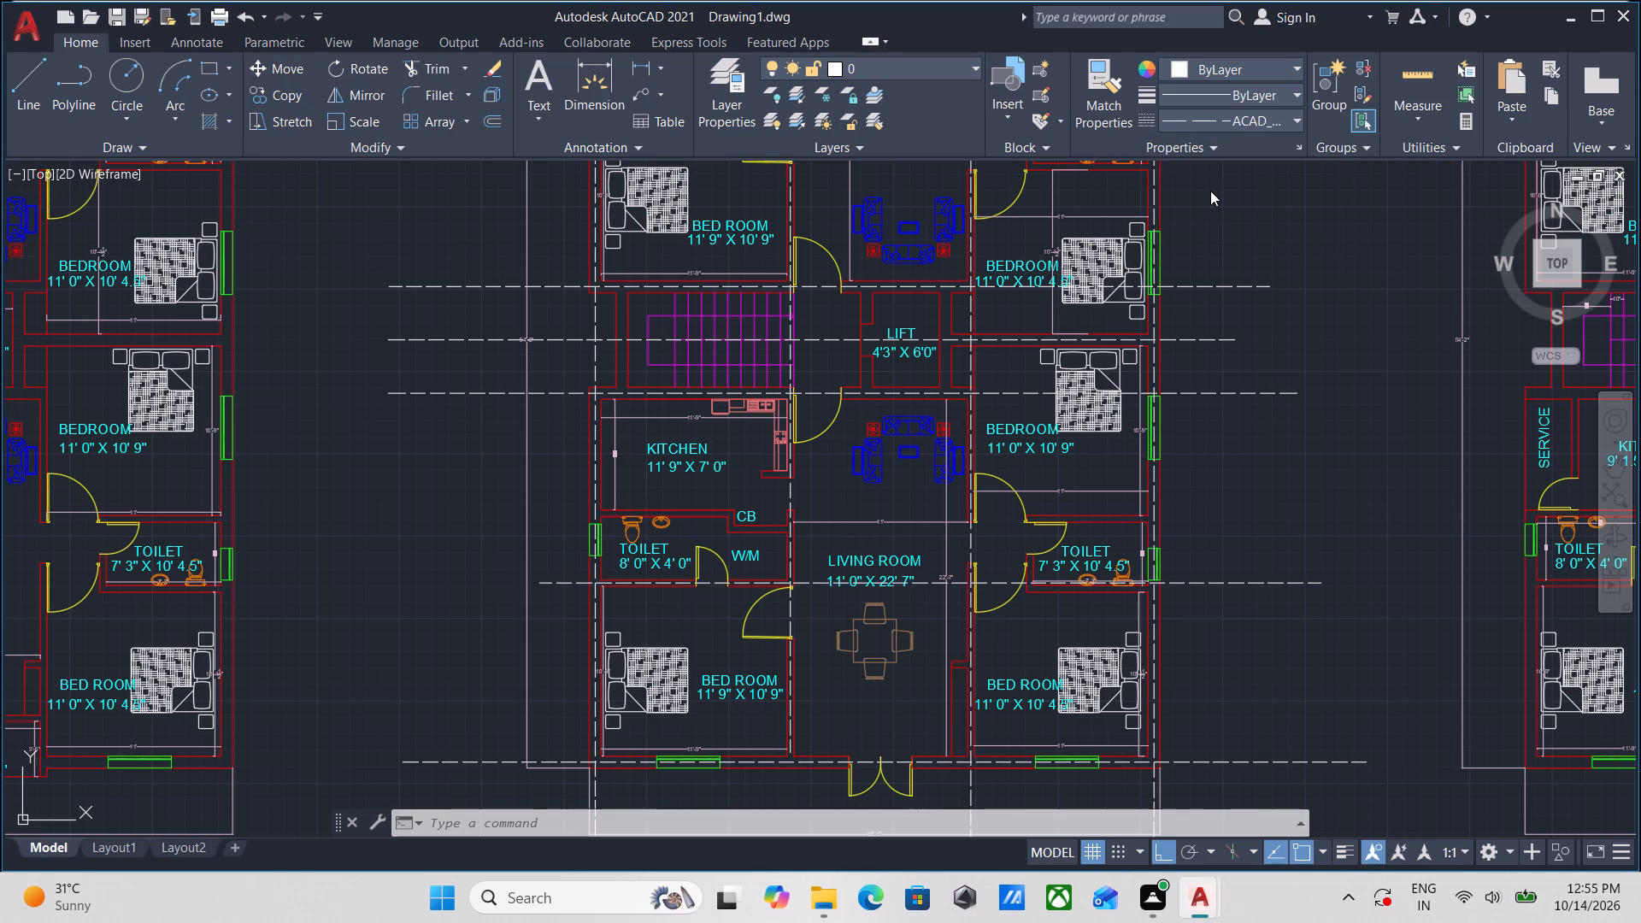
{"action": "key", "text": "Escape"}
Stretch the west end of the southern toilet–bedroom centre line farther west, beyond the plan's overall vertical dimension line.
{"action": "scroll", "coordinate": [1176, 271], "scroll_direction": "down", "scroll_amount": 2}
{"action": "middle_click_drag", "start_coordinate": [1172, 281], "coordinate": [915, 338]}
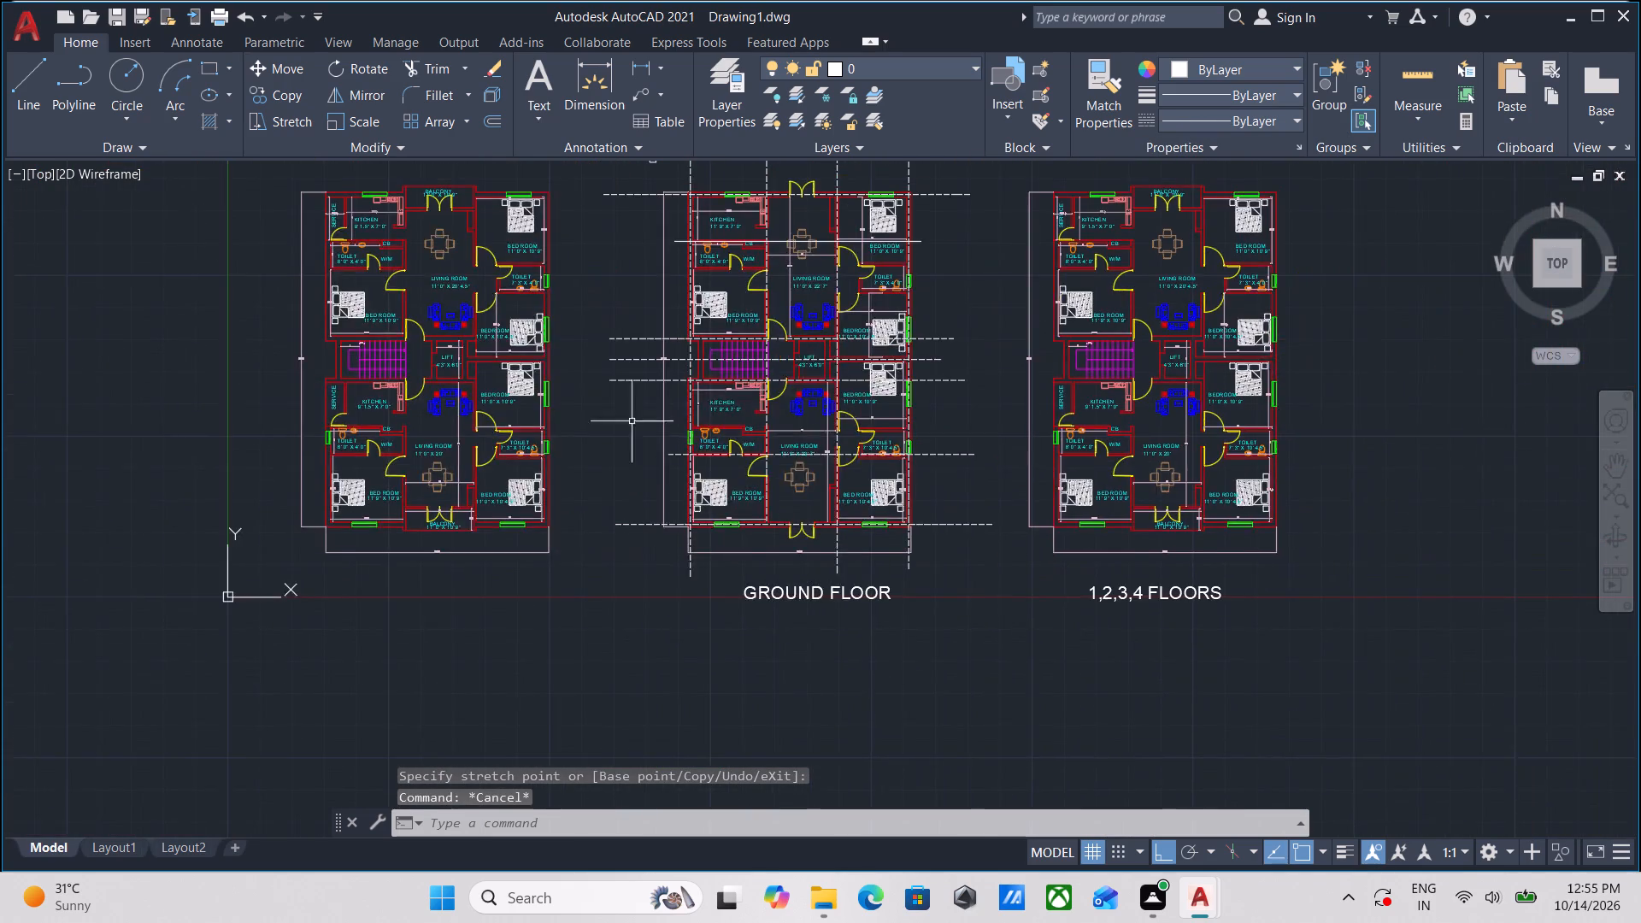
{"action": "scroll", "coordinate": [615, 424], "scroll_direction": "up", "scroll_amount": 3}
{"action": "scroll", "coordinate": [782, 491], "scroll_direction": "up", "scroll_amount": 1}
{"action": "middle_click_drag", "start_coordinate": [815, 500], "coordinate": [715, 423]}
{"action": "scroll", "coordinate": [815, 500], "scroll_direction": "up", "scroll_amount": 1}
{"action": "left_click", "coordinate": [844, 580]}
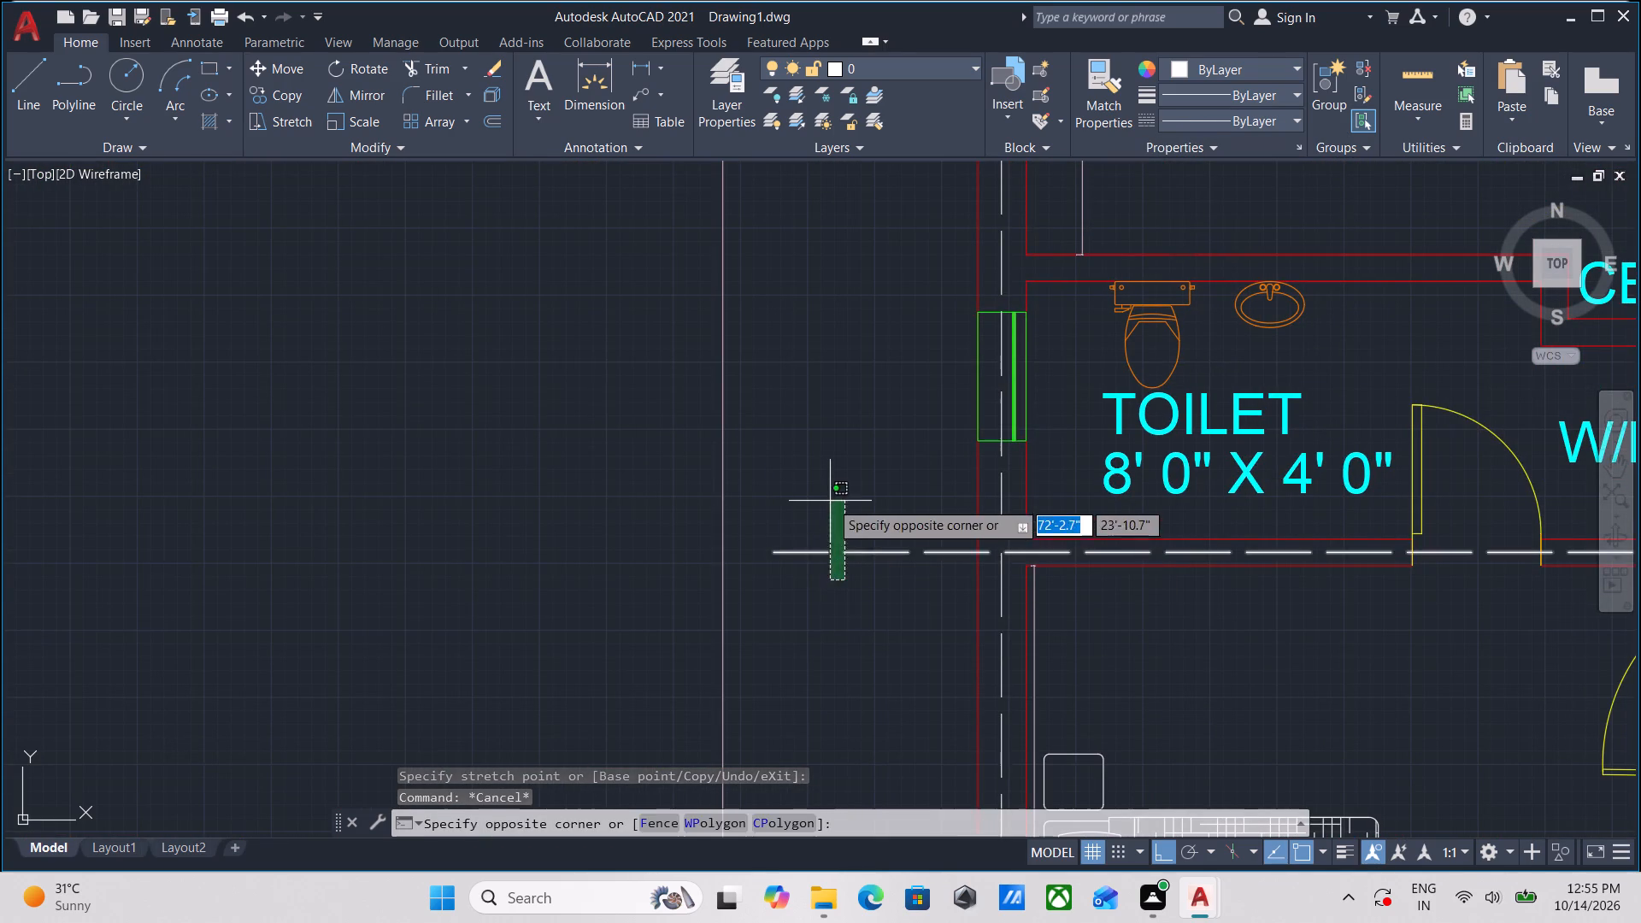
{"action": "left_click", "coordinate": [830, 501]}
{"action": "left_click", "coordinate": [772, 553]}
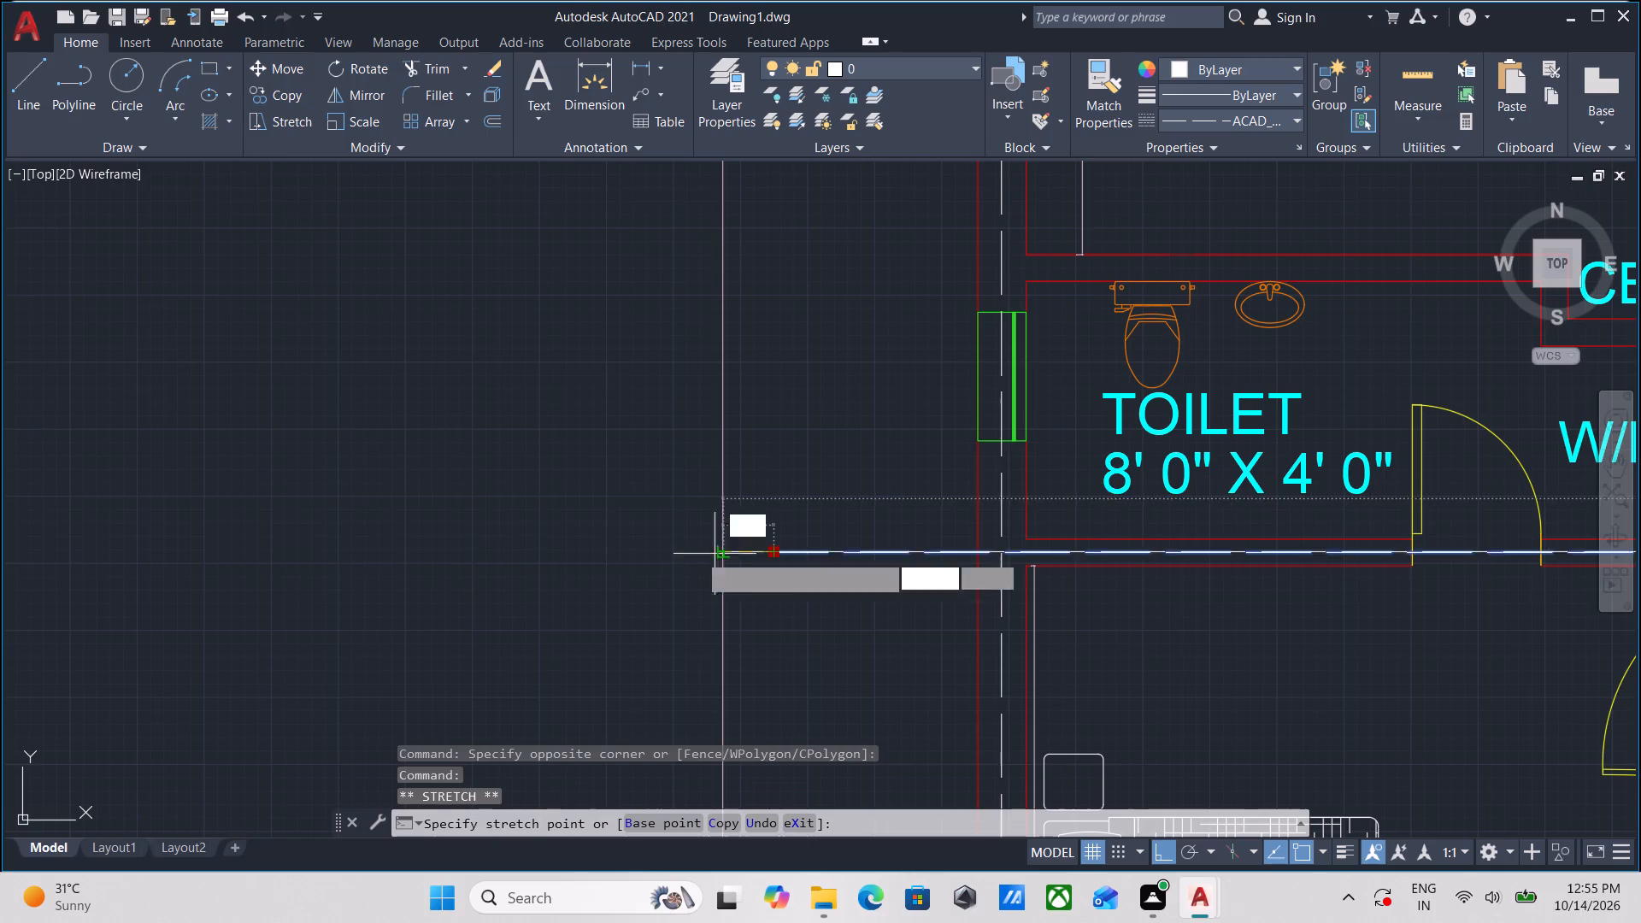
{"action": "left_click", "coordinate": [299, 544]}
{"action": "scroll", "coordinate": [443, 526], "scroll_direction": "down", "scroll_amount": 3}
{"action": "middle_click_drag", "start_coordinate": [443, 526], "coordinate": [307, 606]}
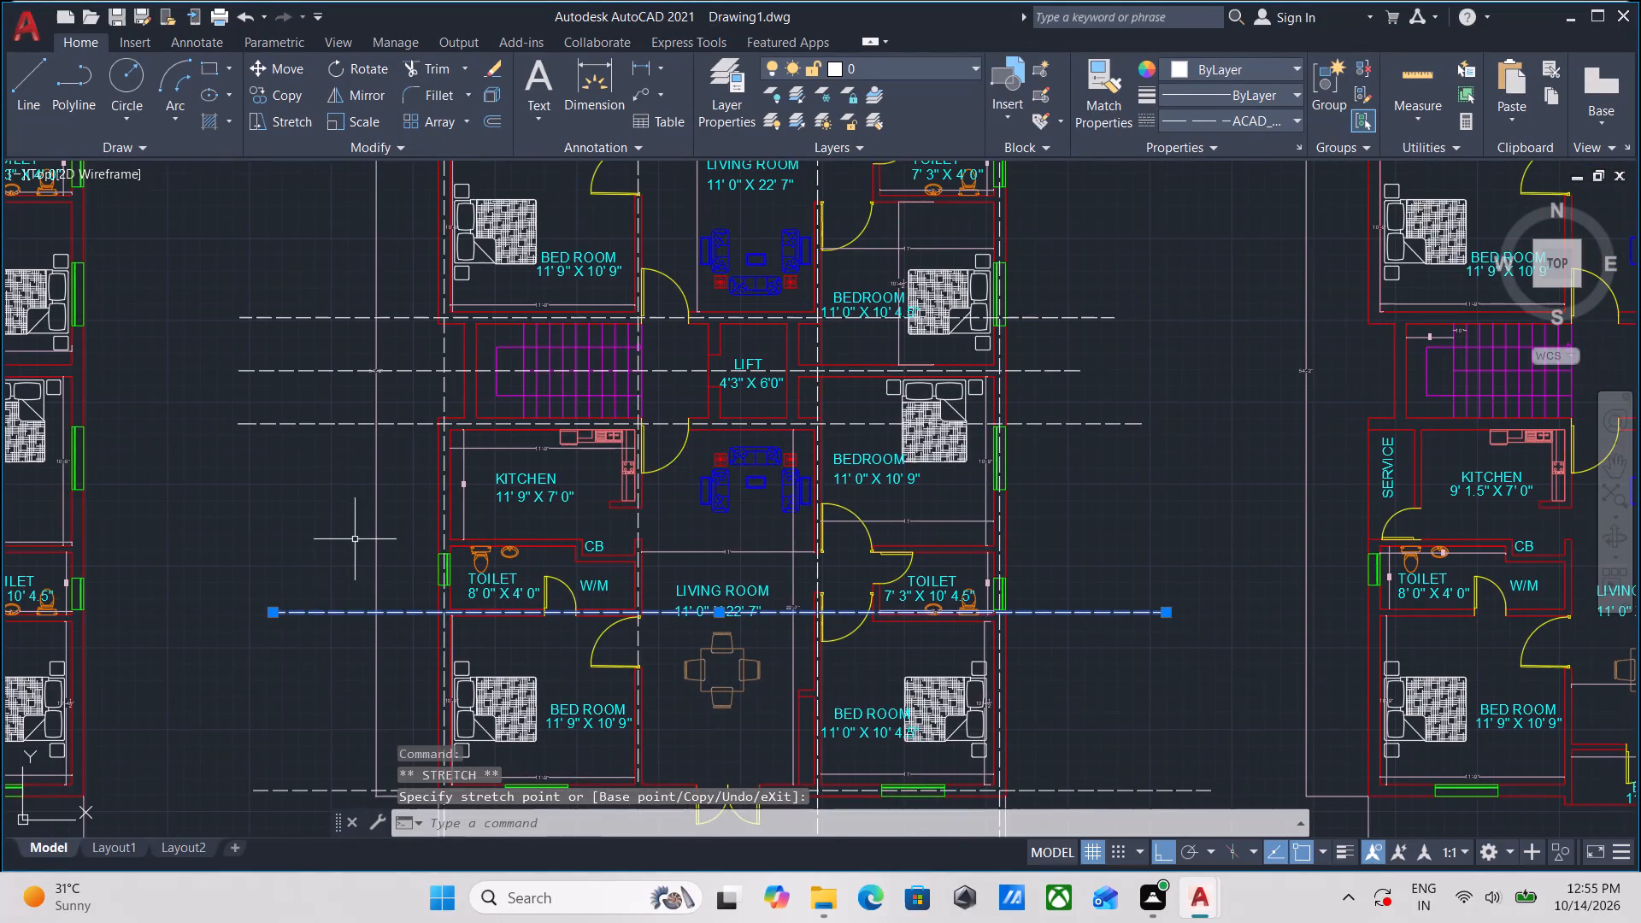
{"action": "scroll", "coordinate": [356, 537], "scroll_direction": "down", "scroll_amount": 1}
{"action": "key", "text": "Escape"}
Hatch the empty square northwest of the ground floor plan with a solid fill in white, 255,255,255.
{"action": "middle_click_drag", "start_coordinate": [350, 532], "coordinate": [432, 725]}
{"action": "scroll", "coordinate": [446, 316], "scroll_direction": "up", "scroll_amount": 2}
{"action": "middle_click_drag", "start_coordinate": [452, 282], "coordinate": [554, 357]}
{"action": "scroll", "coordinate": [444, 332], "scroll_direction": "up", "scroll_amount": 2}
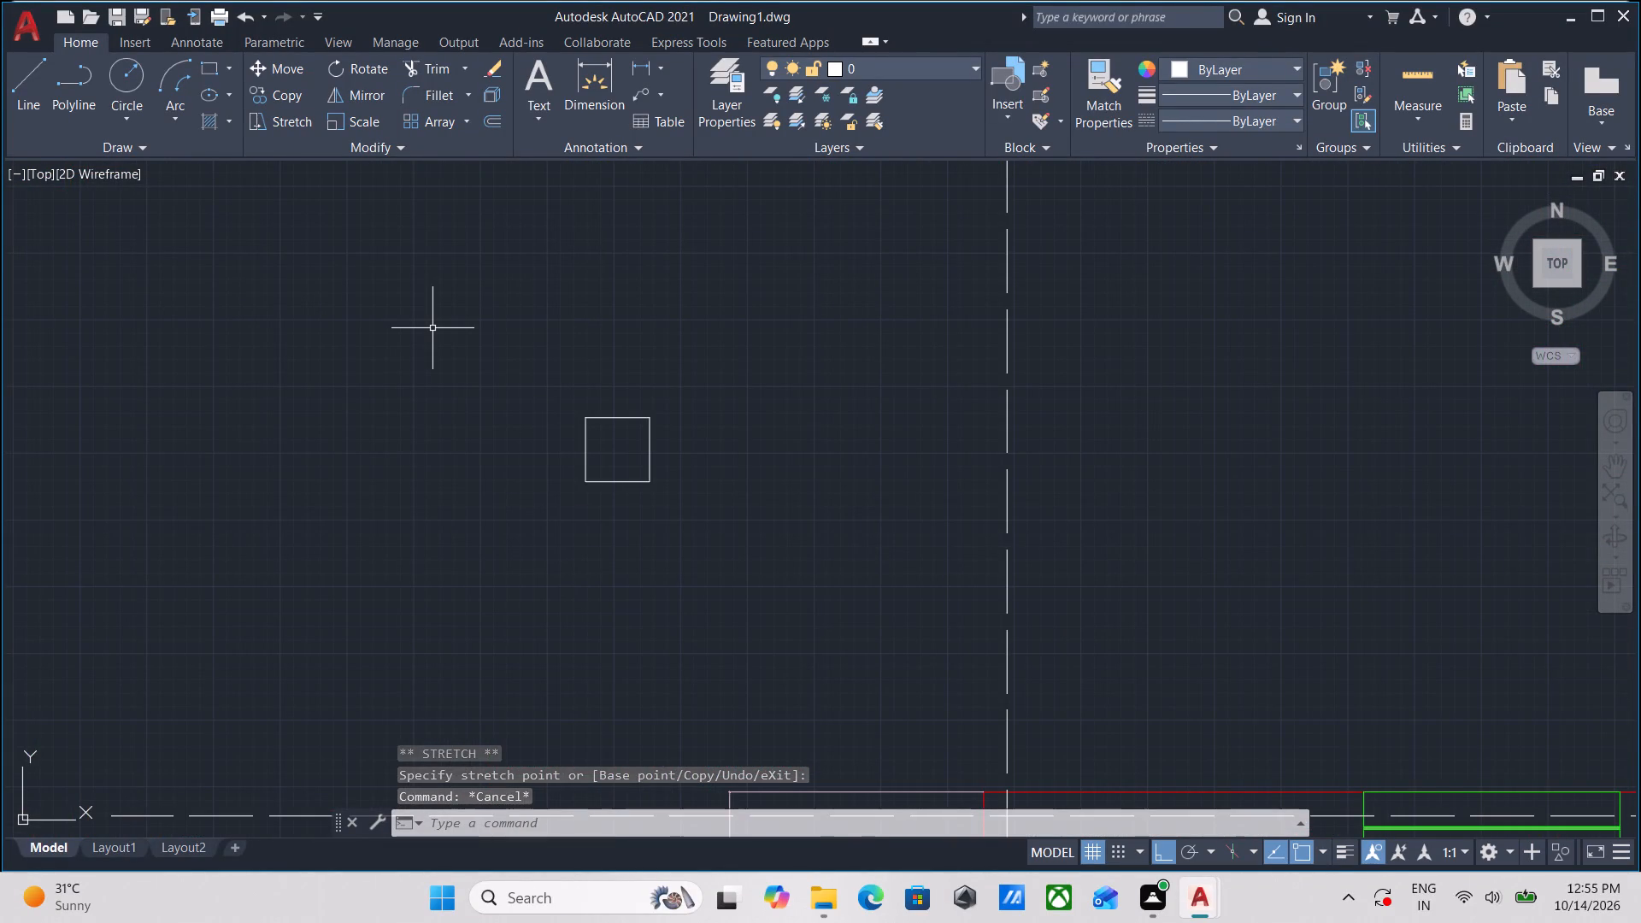
{"action": "key", "text": "h"}
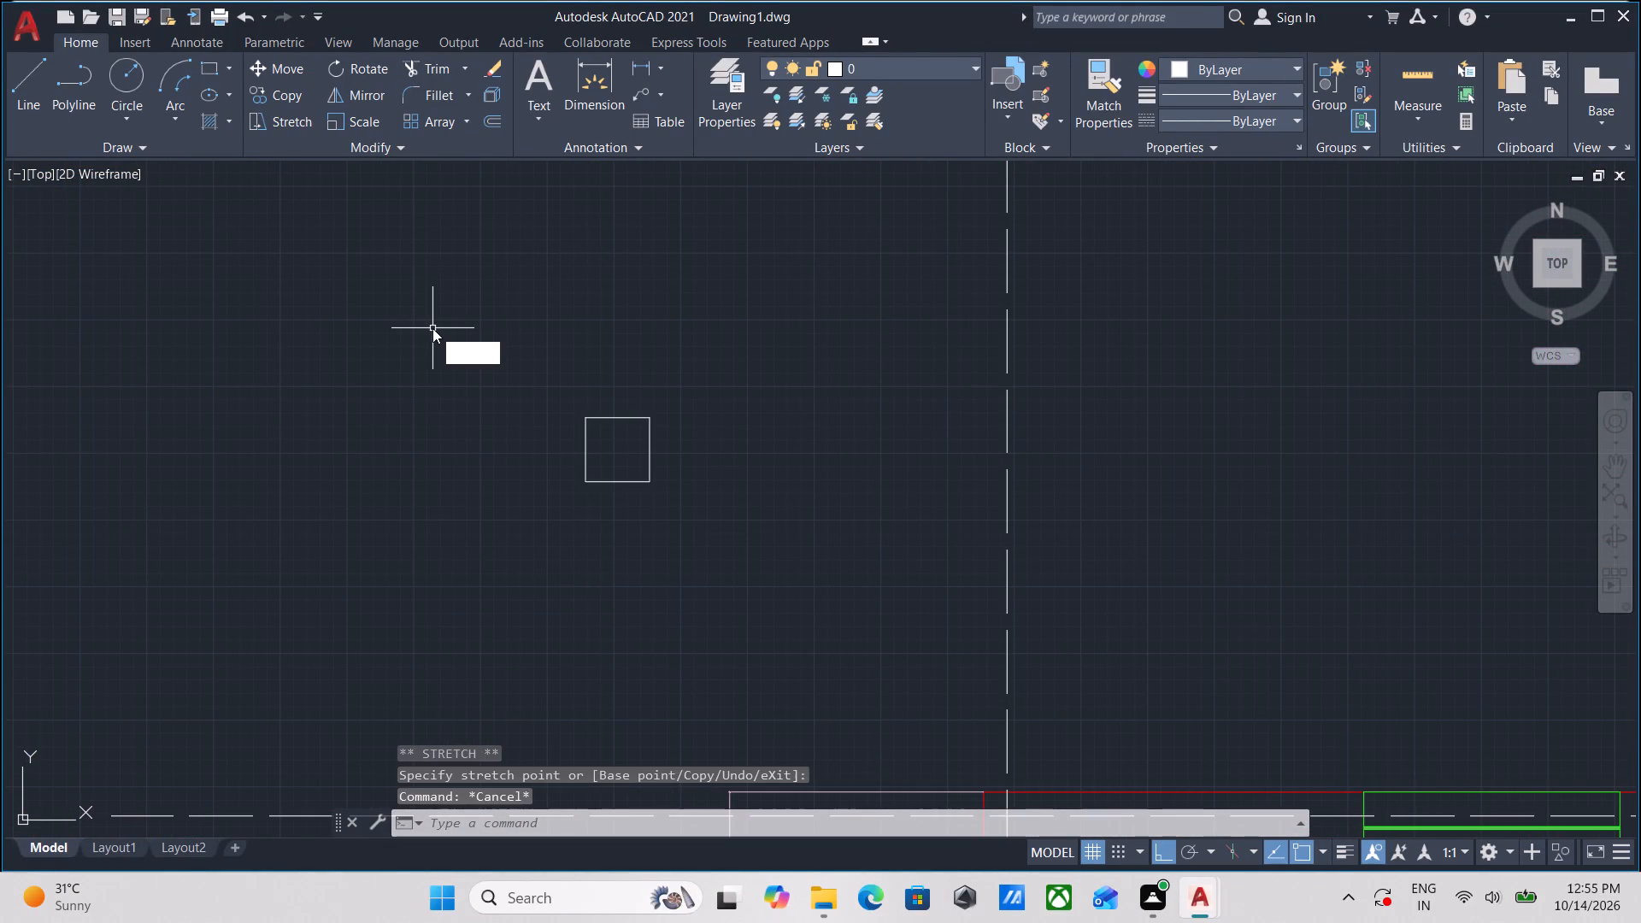
{"action": "key", "text": "Return"}
{"action": "scroll", "coordinate": [598, 359], "scroll_direction": "down", "scroll_amount": 2}
{"action": "middle_click_drag", "start_coordinate": [615, 345], "coordinate": [628, 315]}
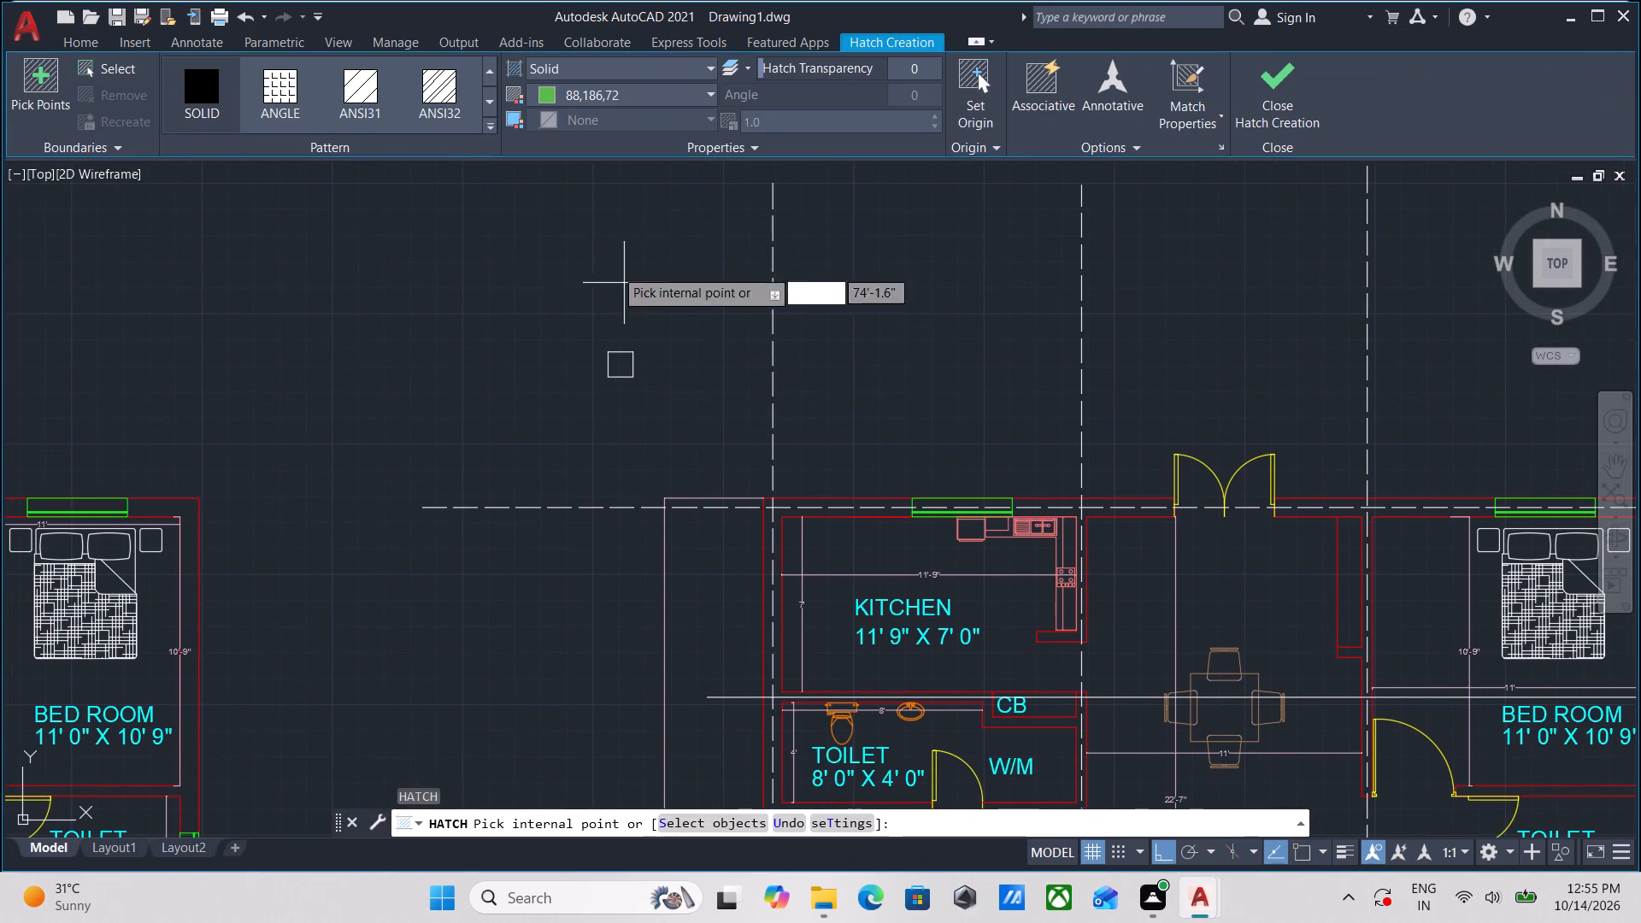
{"action": "scroll", "coordinate": [599, 352], "scroll_direction": "up", "scroll_amount": 3}
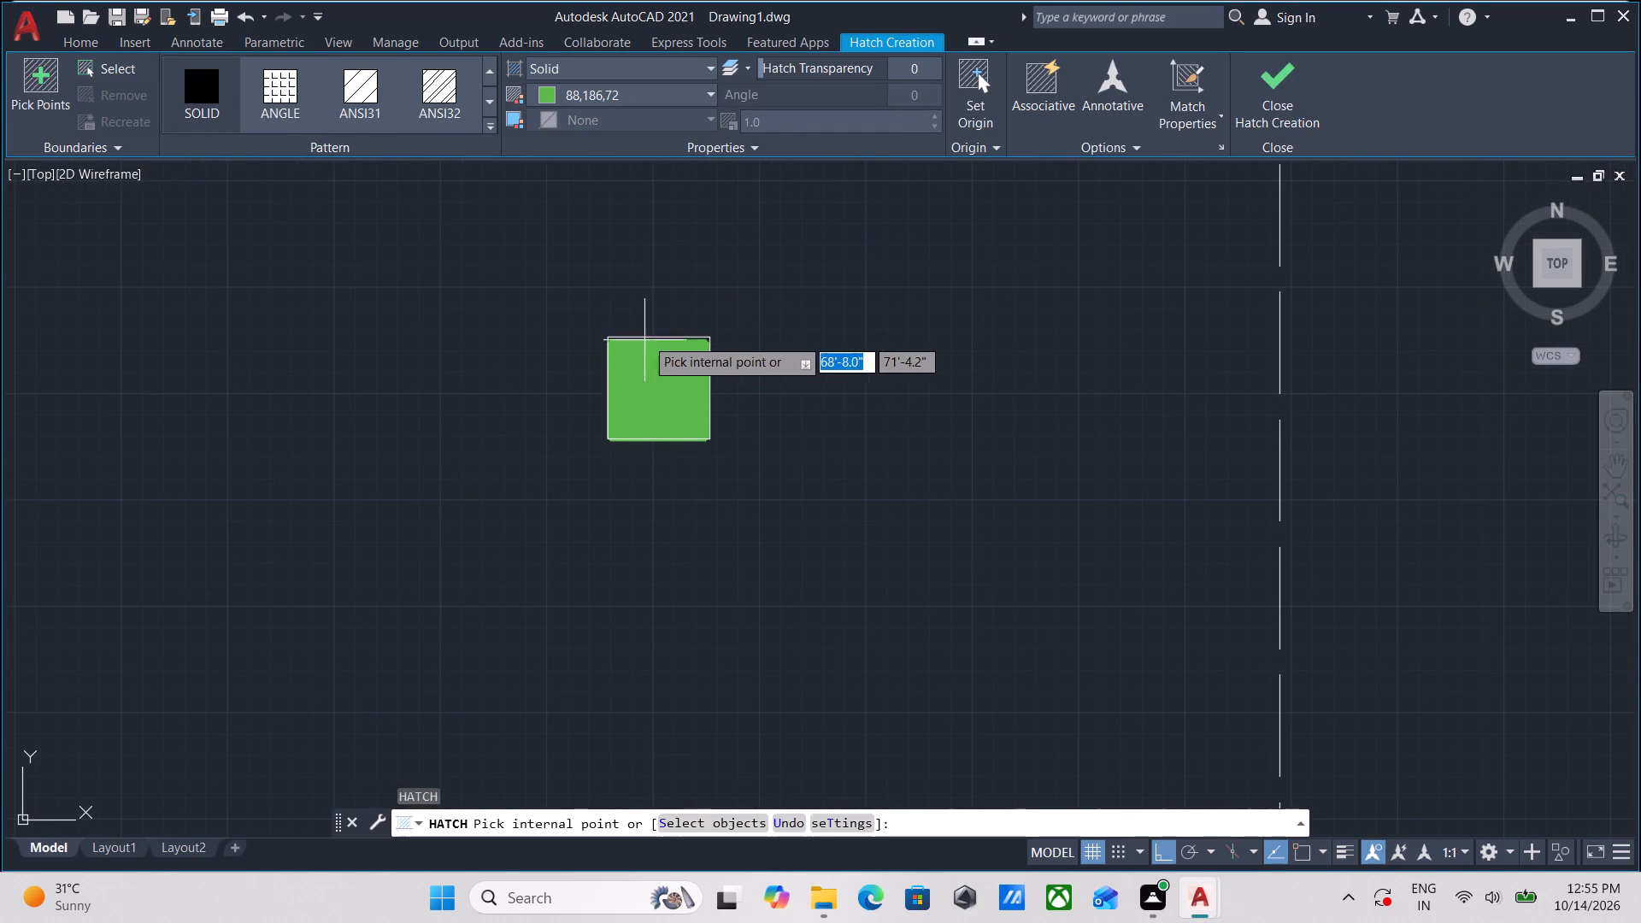
{"action": "left_click", "coordinate": [550, 92]}
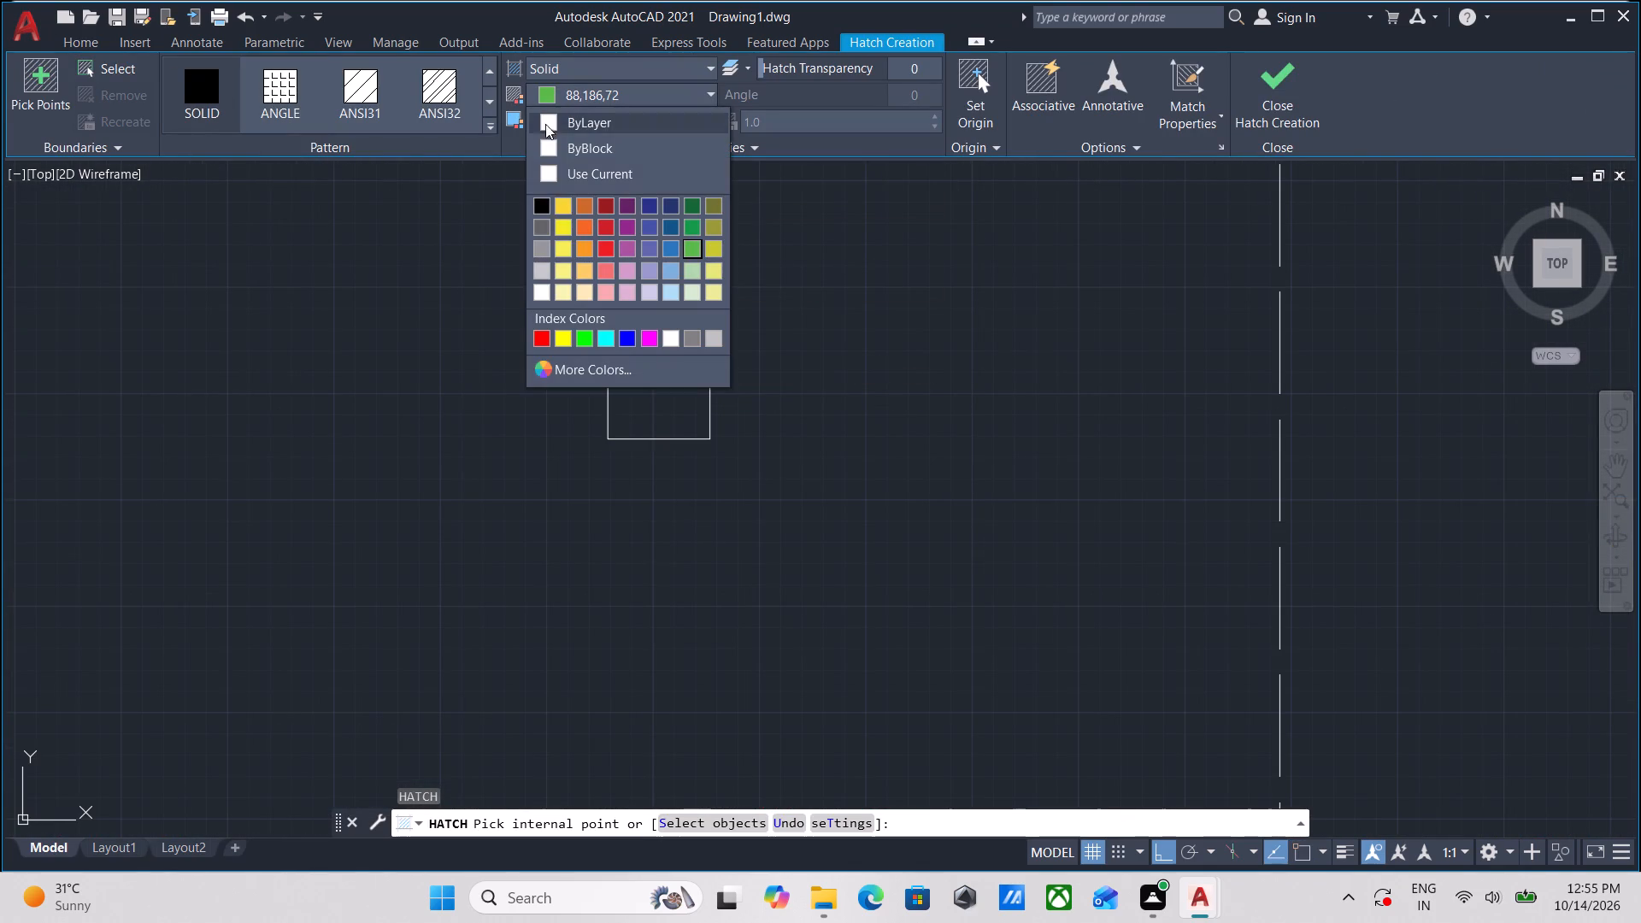
{"action": "left_click", "coordinate": [542, 295]}
{"action": "left_click", "coordinate": [639, 379]}
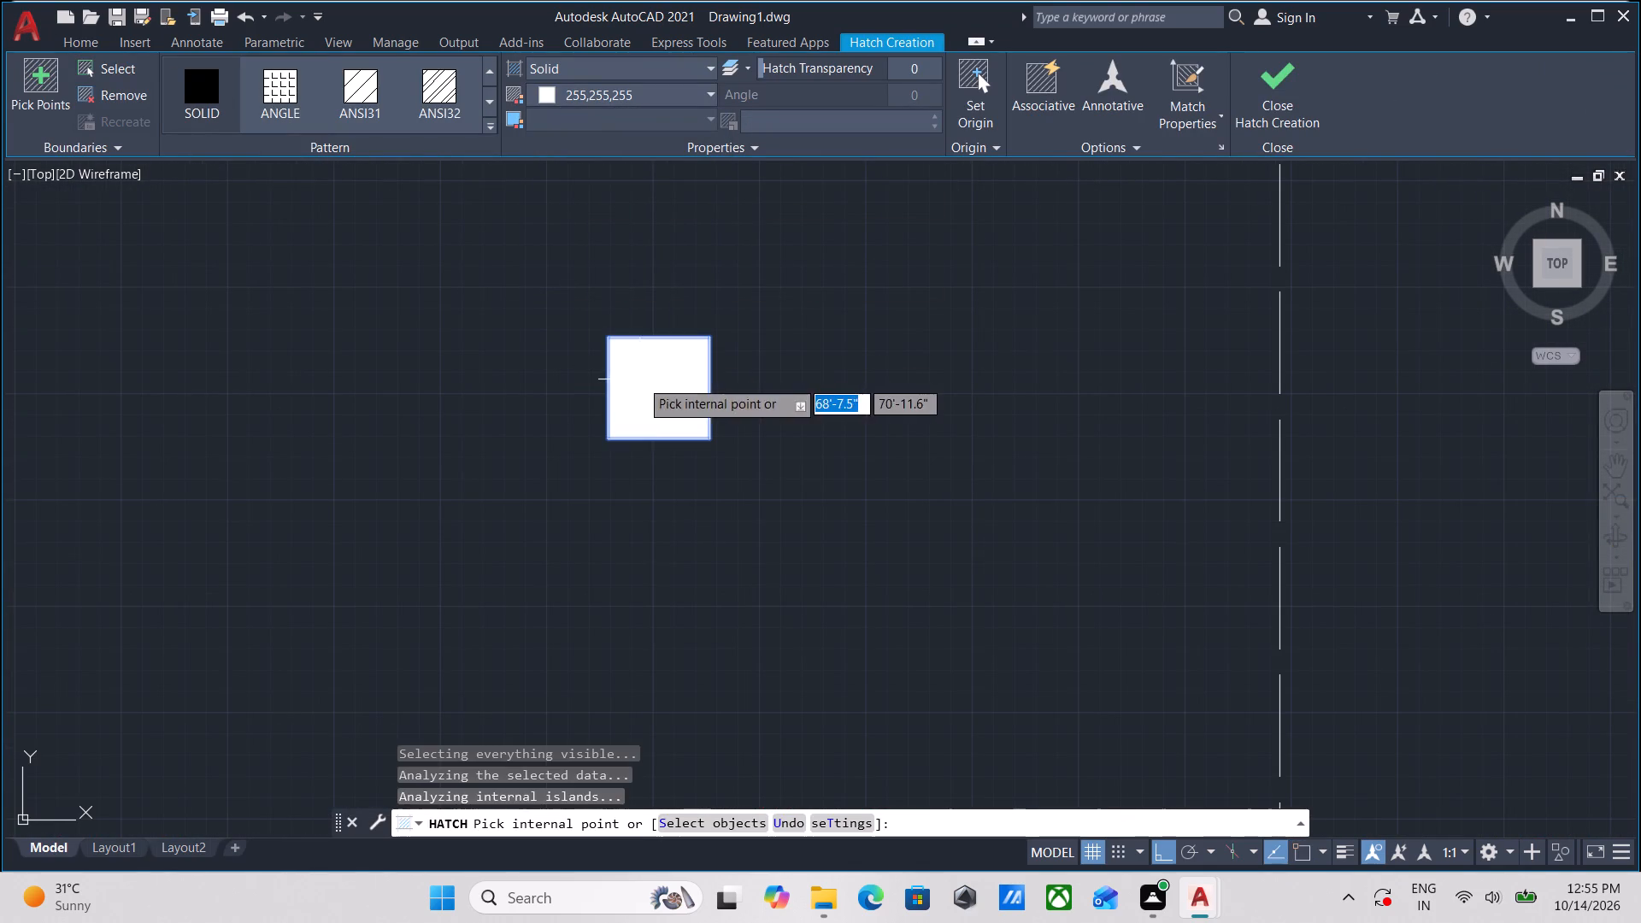
{"action": "left_click", "coordinate": [1275, 105]}
Copy the filled square and its outline by the centre to the centre-line intersection at the plan's northwest corner.
{"action": "scroll", "coordinate": [866, 313], "scroll_direction": "down", "scroll_amount": 3}
{"action": "middle_click_drag", "start_coordinate": [866, 313], "coordinate": [843, 313]}
{"action": "scroll", "coordinate": [818, 344], "scroll_direction": "up", "scroll_amount": 2}
{"action": "left_click", "coordinate": [855, 418]}
{"action": "left_click", "coordinate": [673, 221]}
{"action": "scroll", "coordinate": [835, 329], "scroll_direction": "up", "scroll_amount": 1}
{"action": "middle_click_drag", "start_coordinate": [835, 329], "coordinate": [697, 356]}
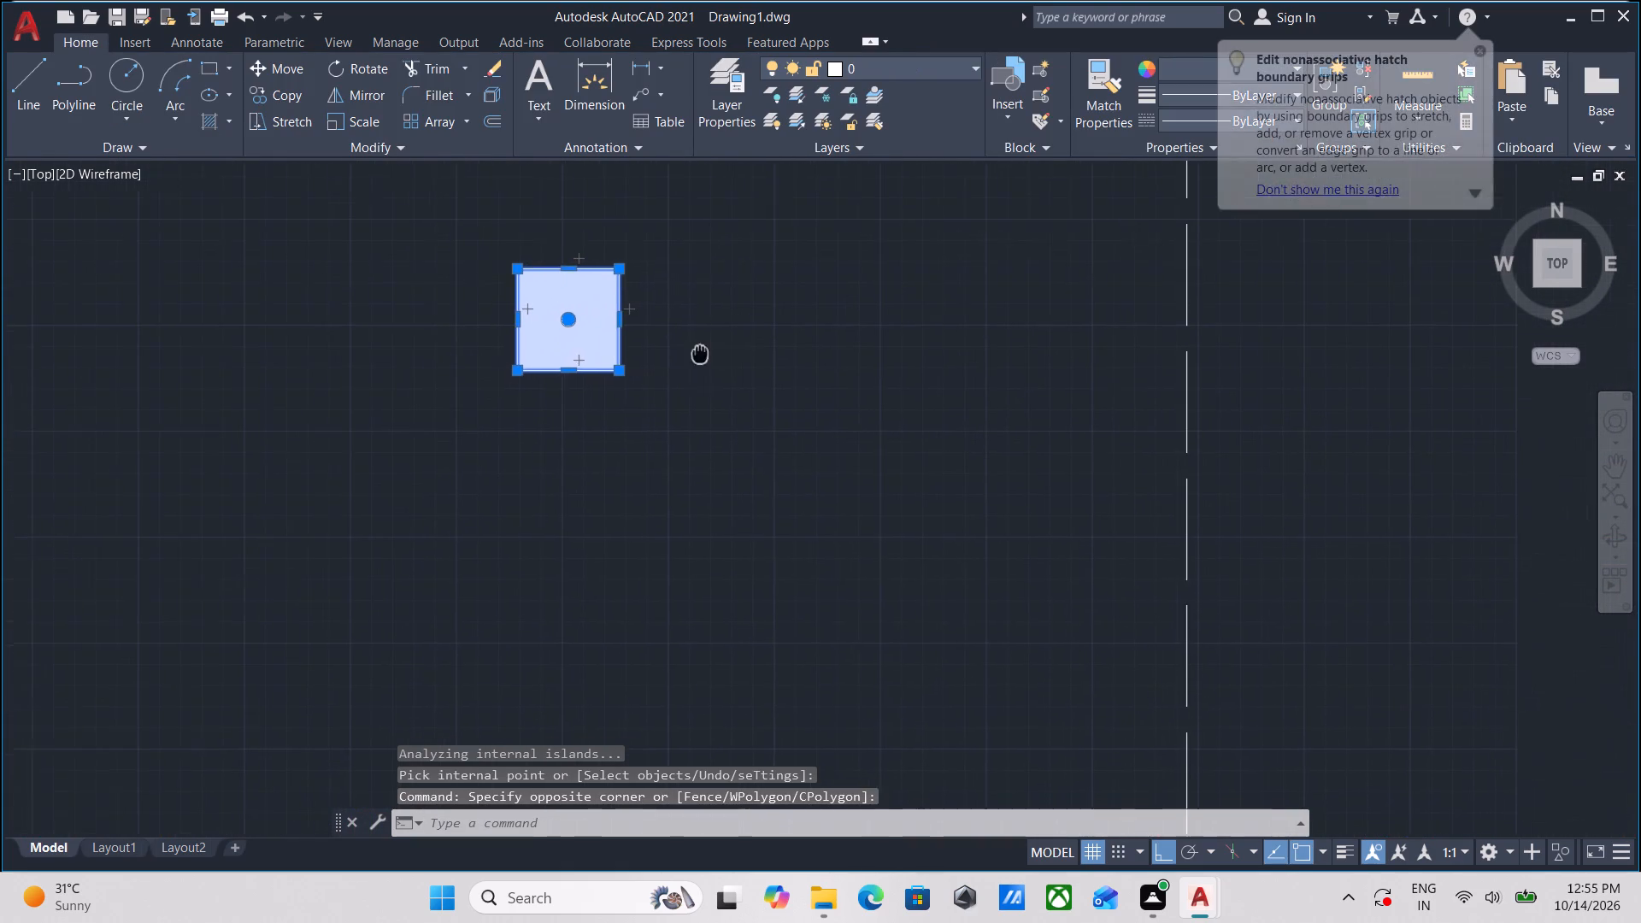
{"action": "middle_click_drag", "start_coordinate": [697, 356], "coordinate": [695, 356]}
{"action": "type", "text": "CO"}
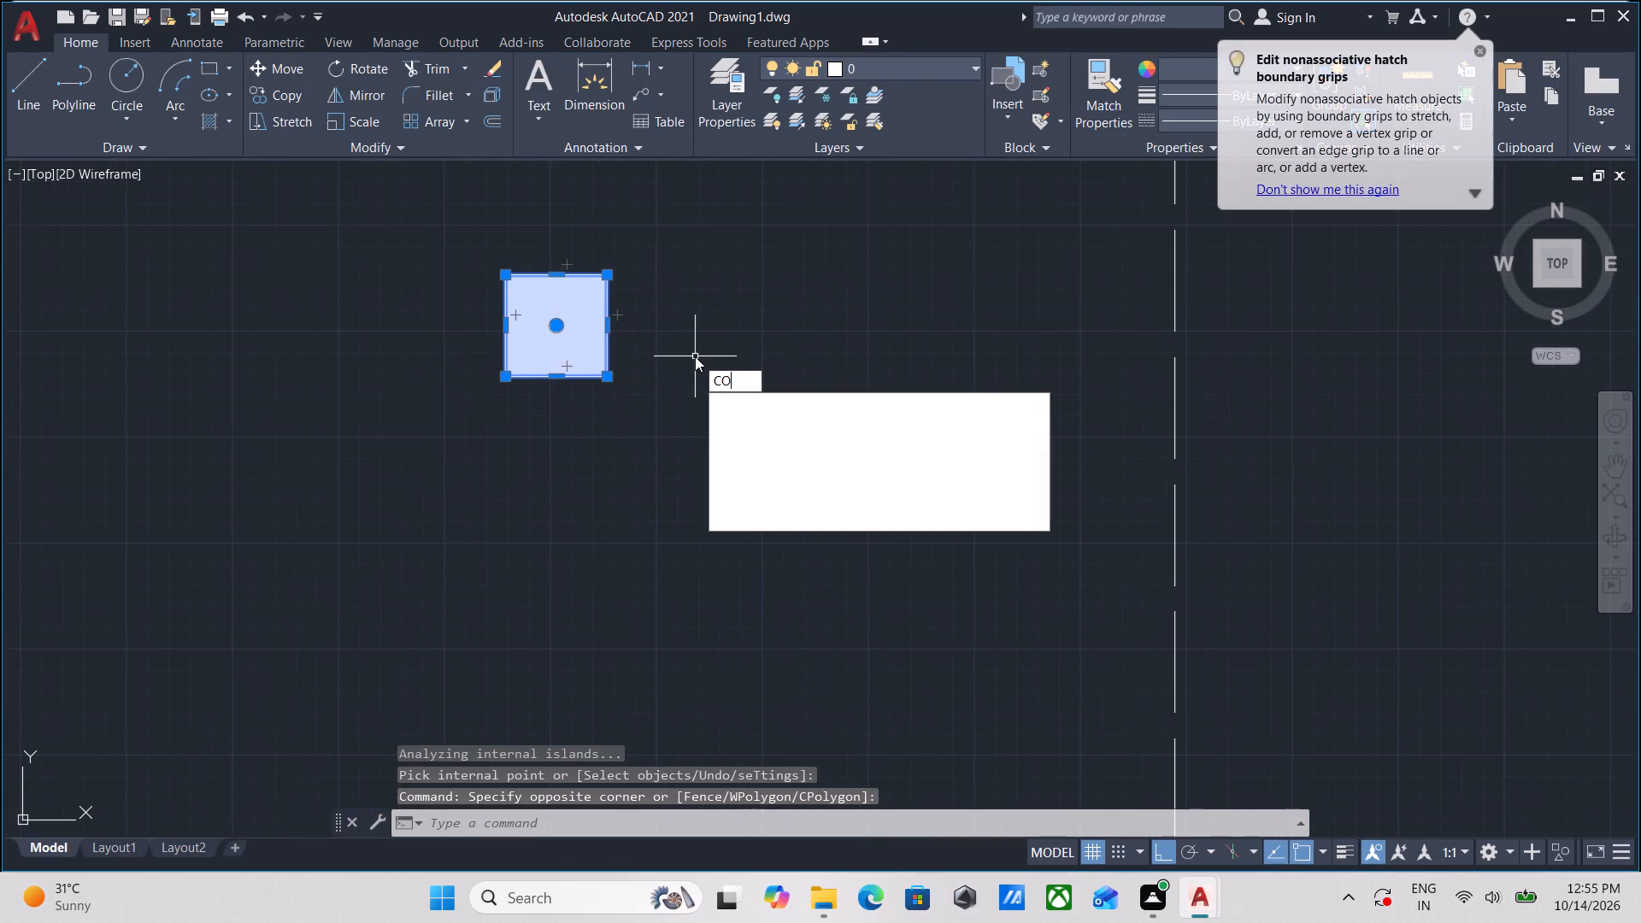
{"action": "key", "text": "Return"}
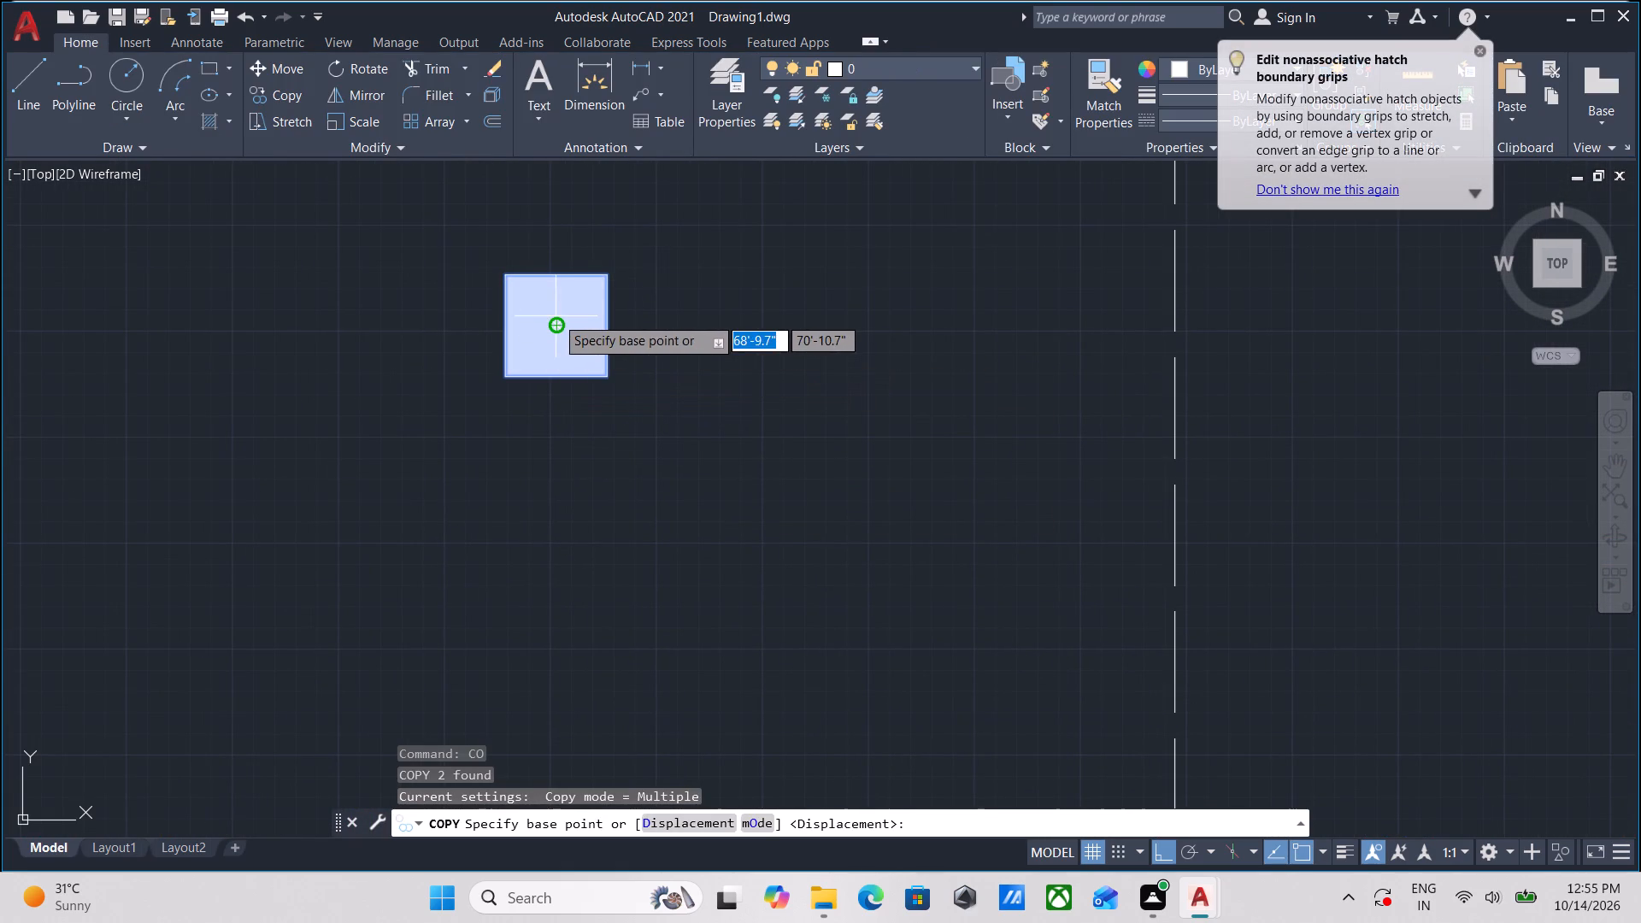
{"action": "left_click", "coordinate": [556, 316]}
{"action": "key", "text": "F8"}
{"action": "scroll", "coordinate": [856, 475], "scroll_direction": "down", "scroll_amount": 2}
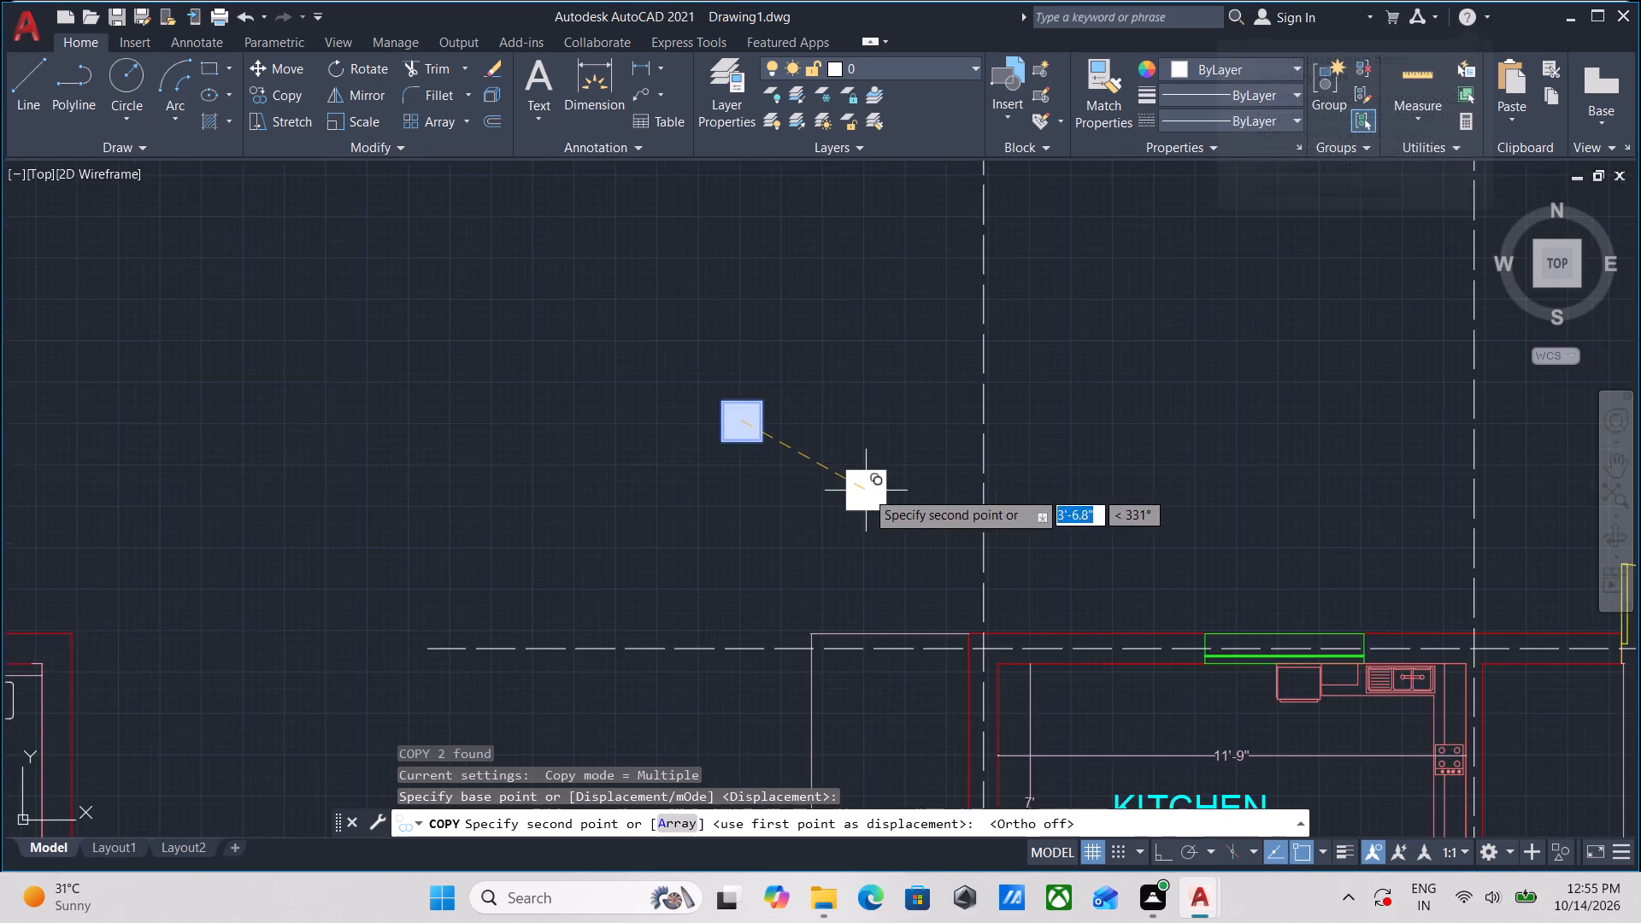
{"action": "middle_click_drag", "start_coordinate": [866, 491], "coordinate": [697, 156]}
{"action": "scroll", "coordinate": [833, 320], "scroll_direction": "up", "scroll_amount": 3}
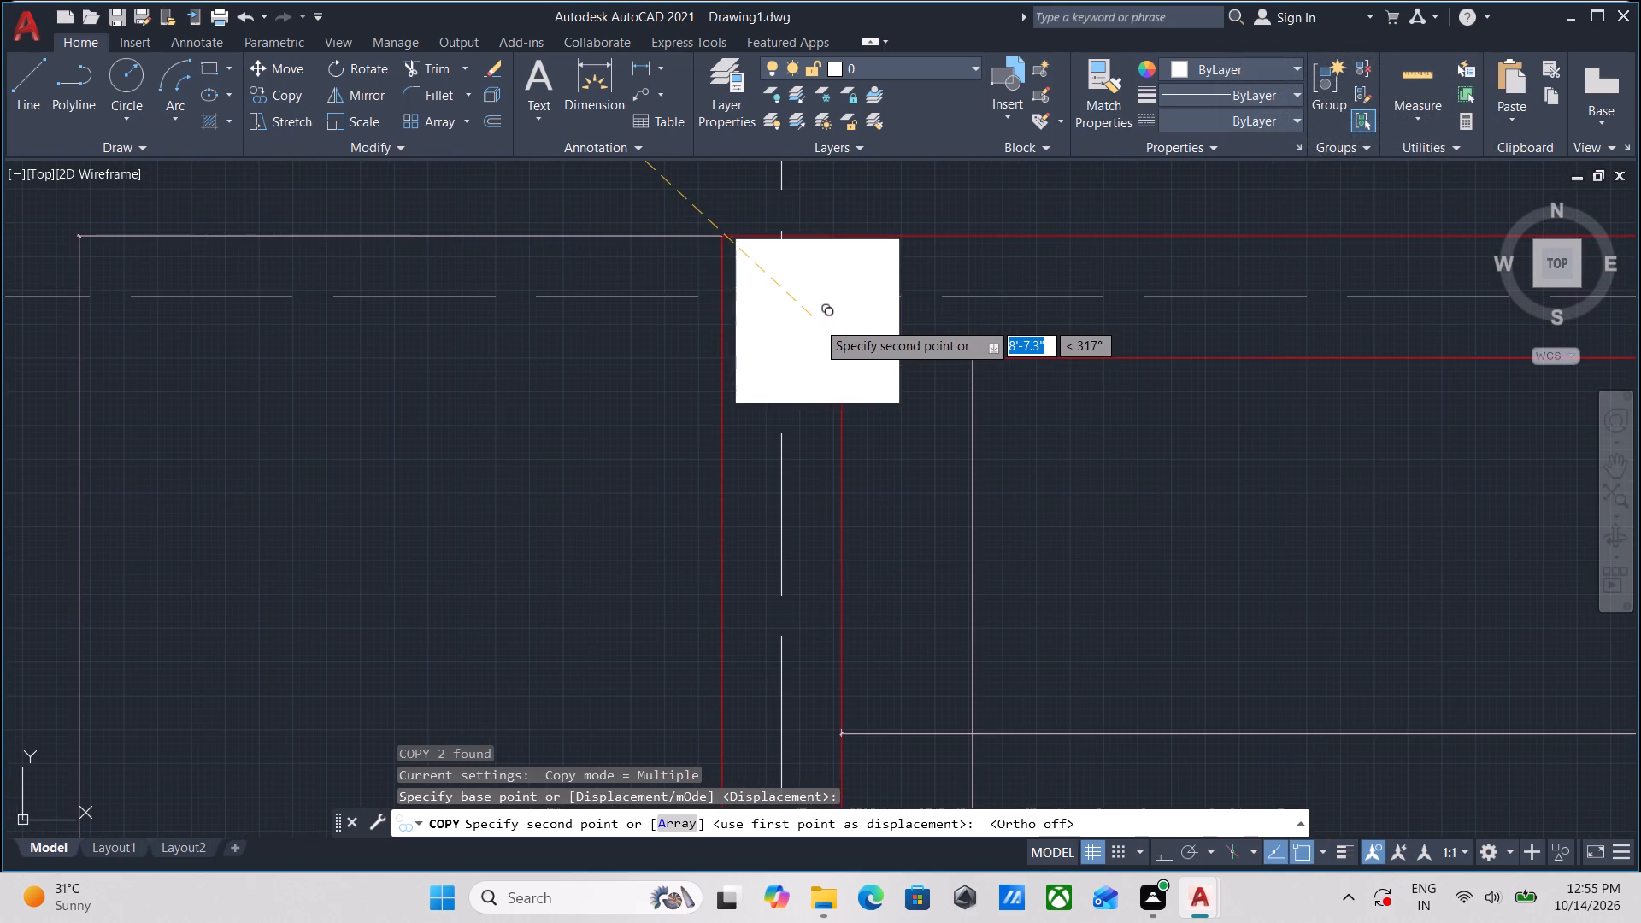
{"action": "left_click", "coordinate": [789, 302]}
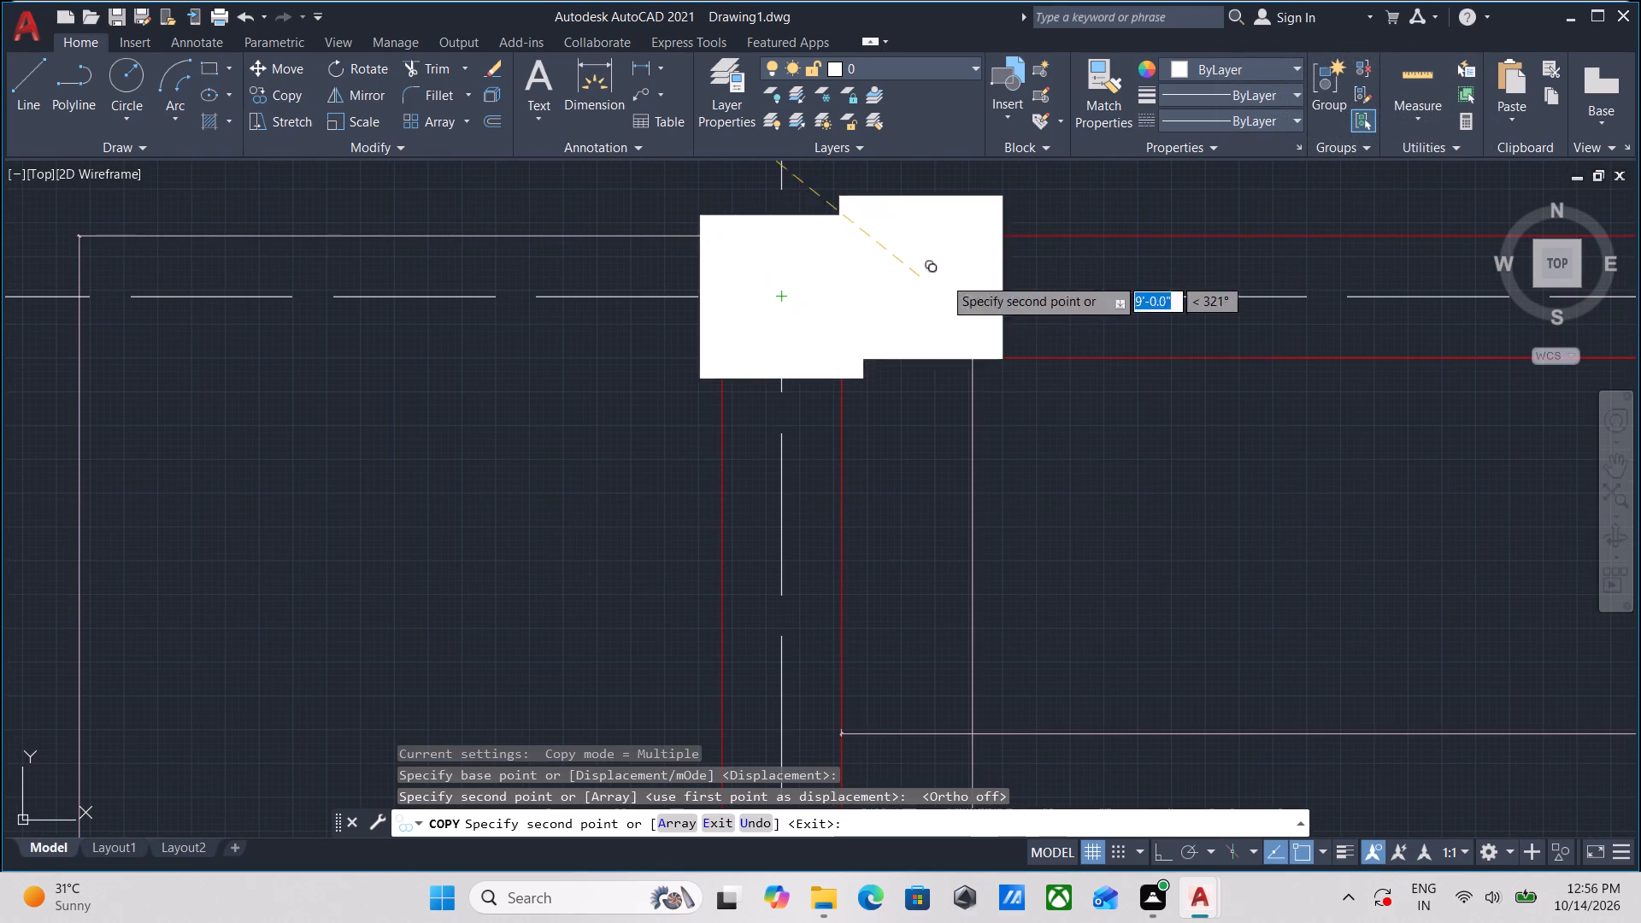
Place two more copies along the north wall's centre line, at the kitchen's east wall and the living room's east wall.
{"action": "middle_click_drag", "start_coordinate": [1008, 279], "coordinate": [747, 344]}
{"action": "scroll", "coordinate": [859, 345], "scroll_direction": "down", "scroll_amount": 2}
{"action": "middle_click_drag", "start_coordinate": [859, 345], "coordinate": [380, 349]}
{"action": "middle_click_drag", "start_coordinate": [961, 355], "coordinate": [740, 385]}
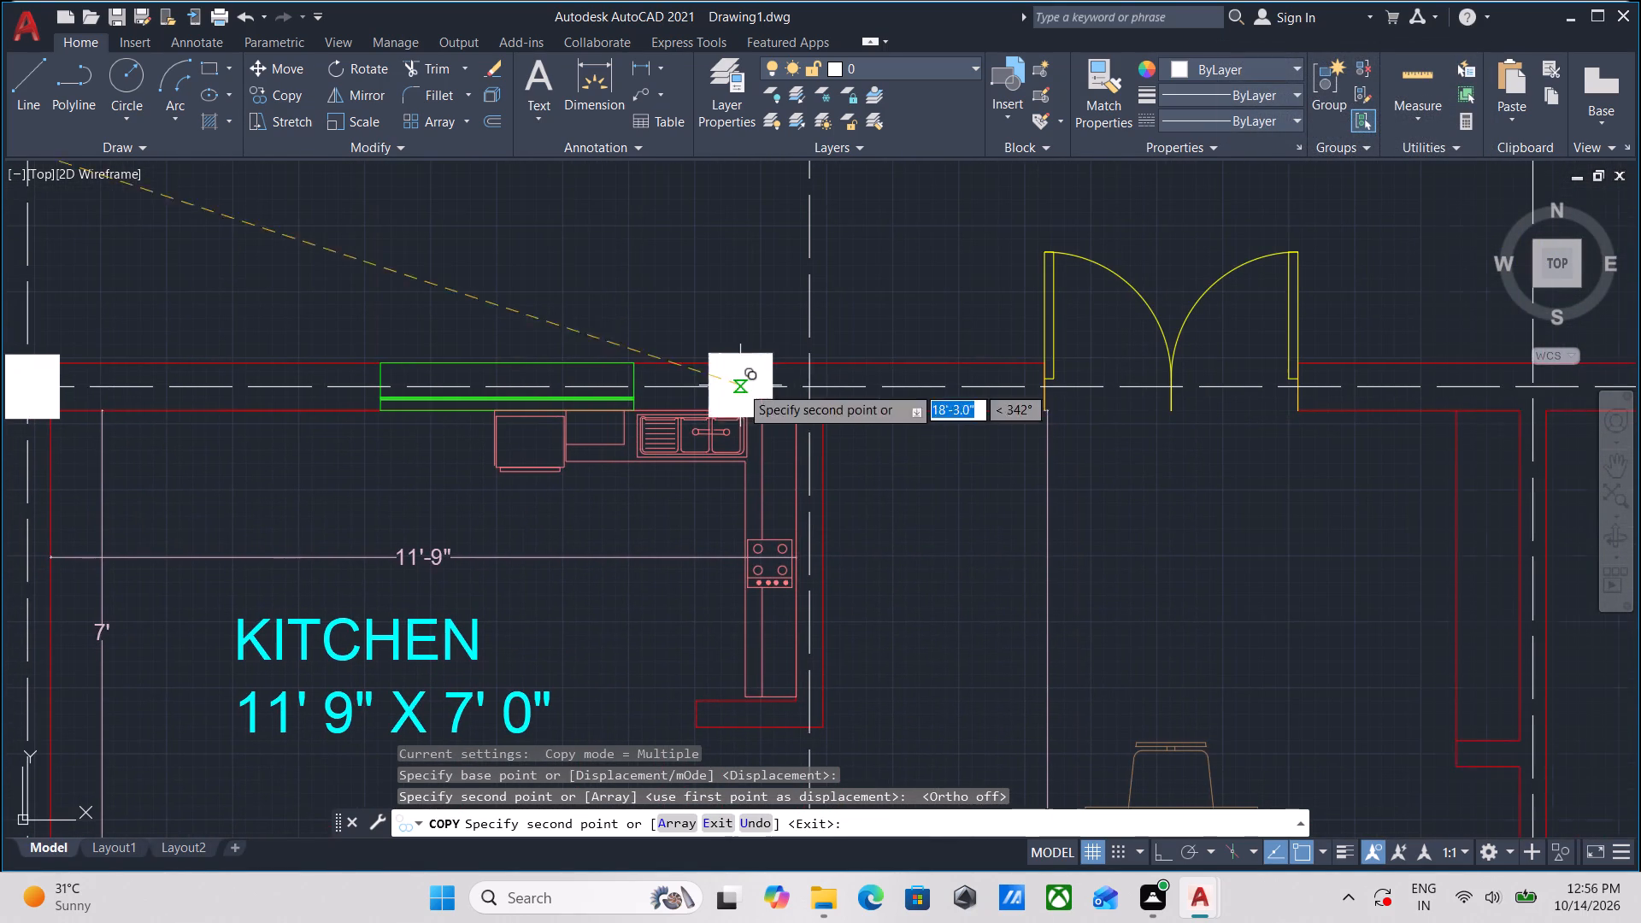
{"action": "left_click", "coordinate": [810, 392]}
{"action": "middle_click_drag", "start_coordinate": [1056, 370], "coordinate": [506, 401]}
{"action": "middle_click_drag", "start_coordinate": [888, 423], "coordinate": [759, 427]}
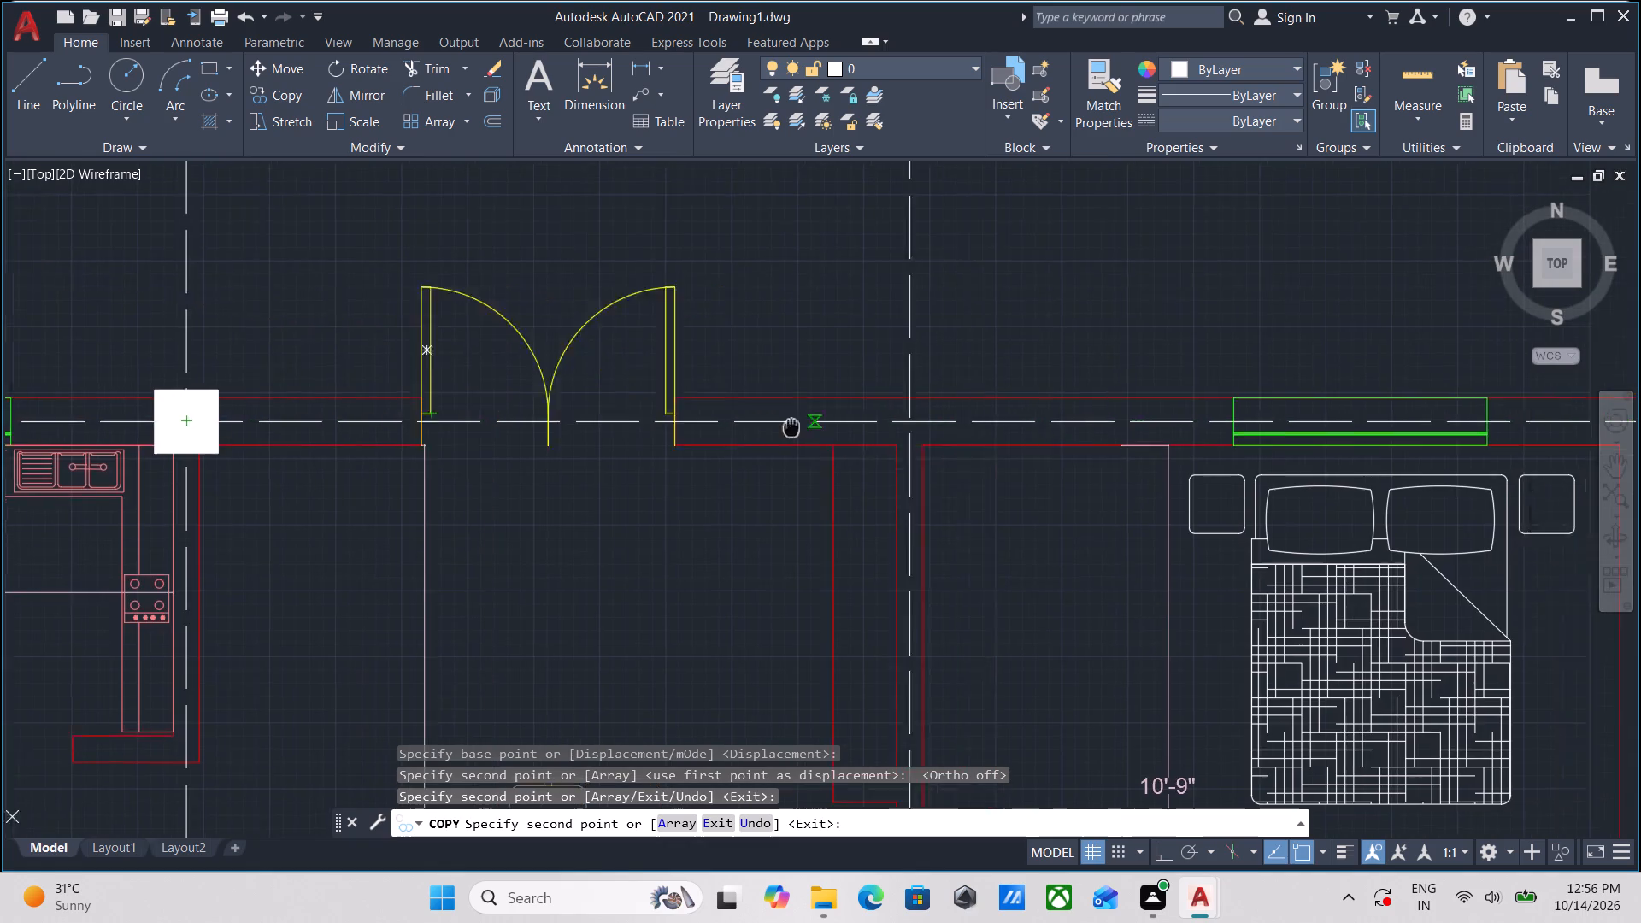
{"action": "middle_click_drag", "start_coordinate": [759, 427], "coordinate": [691, 430]}
{"action": "left_click", "coordinate": [791, 429]}
Place another copy on the centre-line intersection at the plan's northeast corner and finish copying.
{"action": "middle_click_drag", "start_coordinate": [1013, 399], "coordinate": [174, 421]}
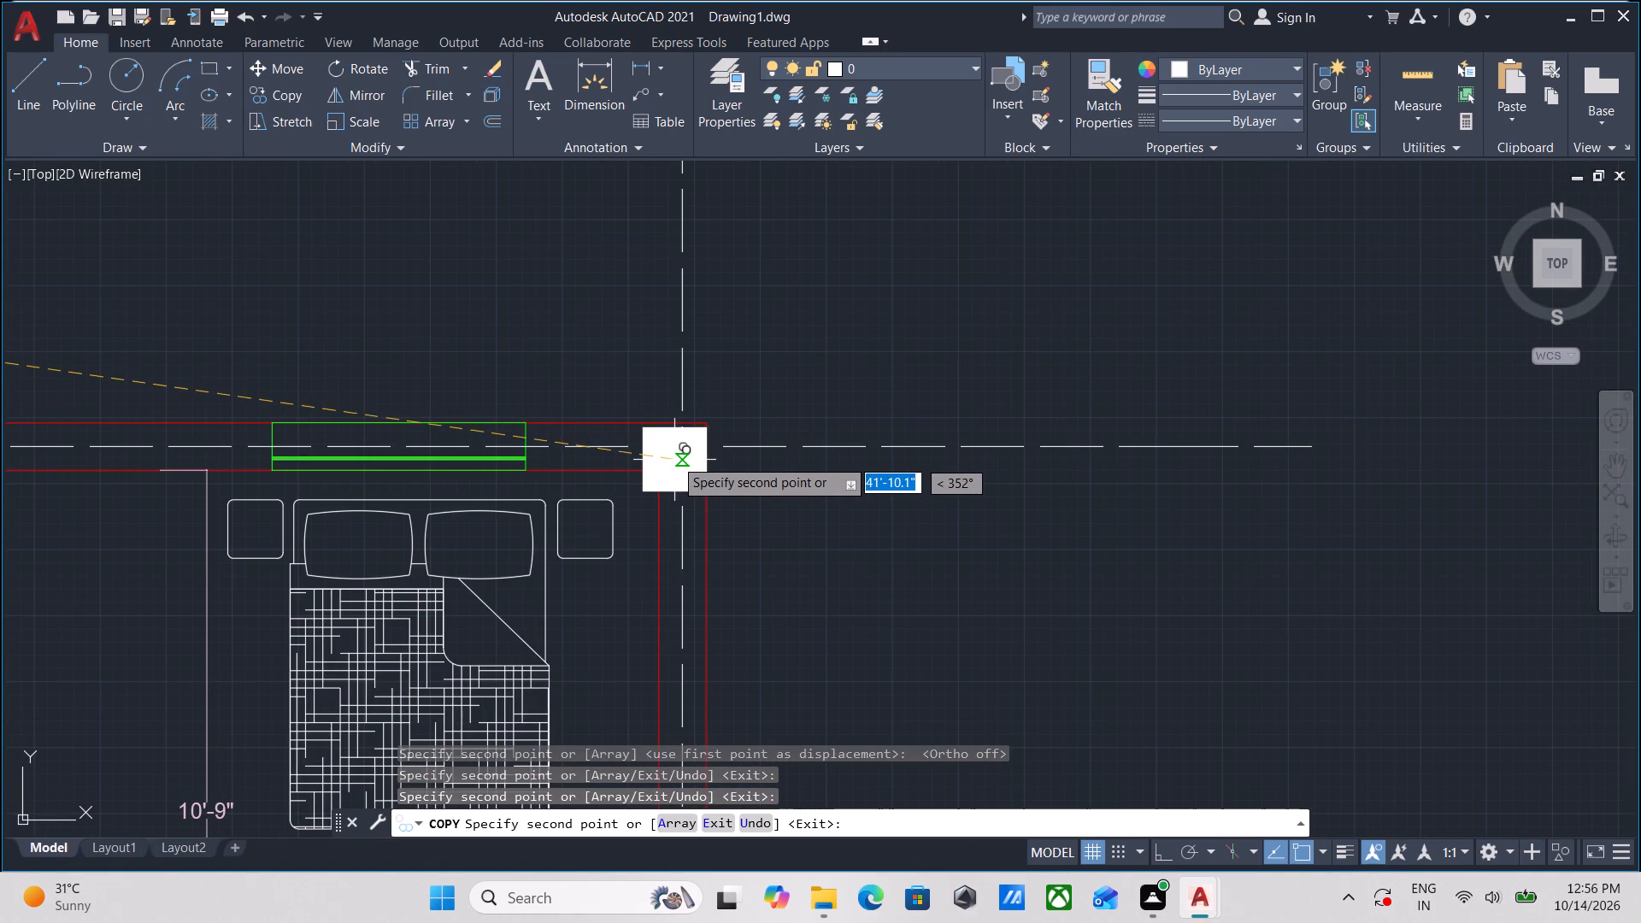
{"action": "scroll", "coordinate": [671, 459], "scroll_direction": "up", "scroll_amount": 3}
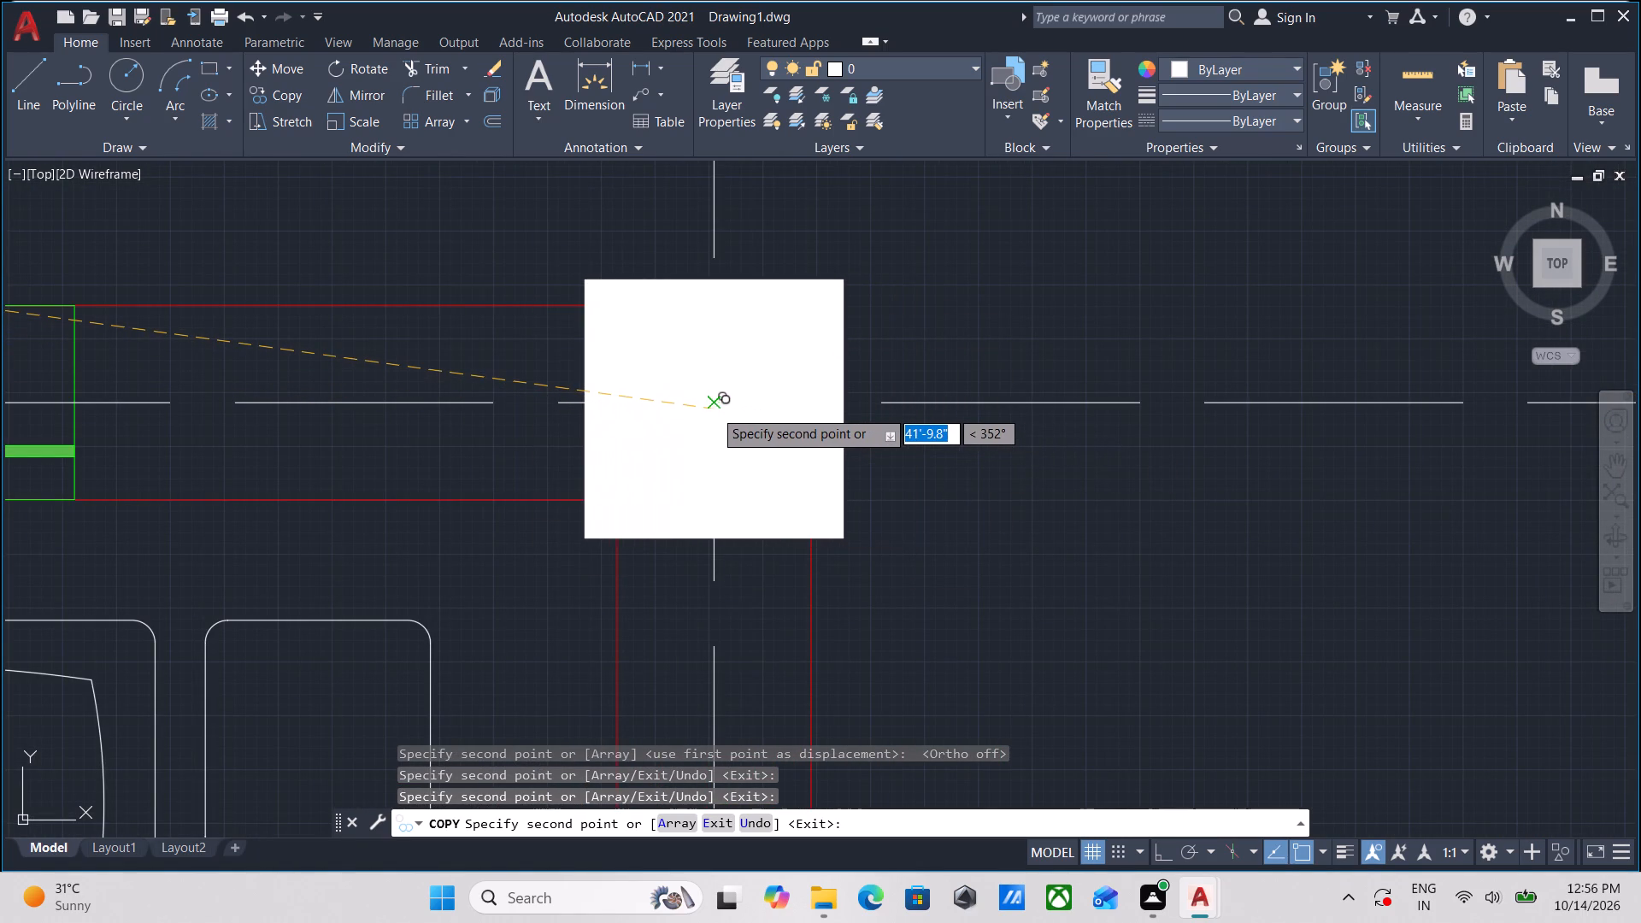
{"action": "left_click", "coordinate": [714, 409]}
{"action": "scroll", "coordinate": [929, 498], "scroll_direction": "down", "scroll_amount": 2}
{"action": "middle_click_drag", "start_coordinate": [929, 497], "coordinate": [1314, 319]}
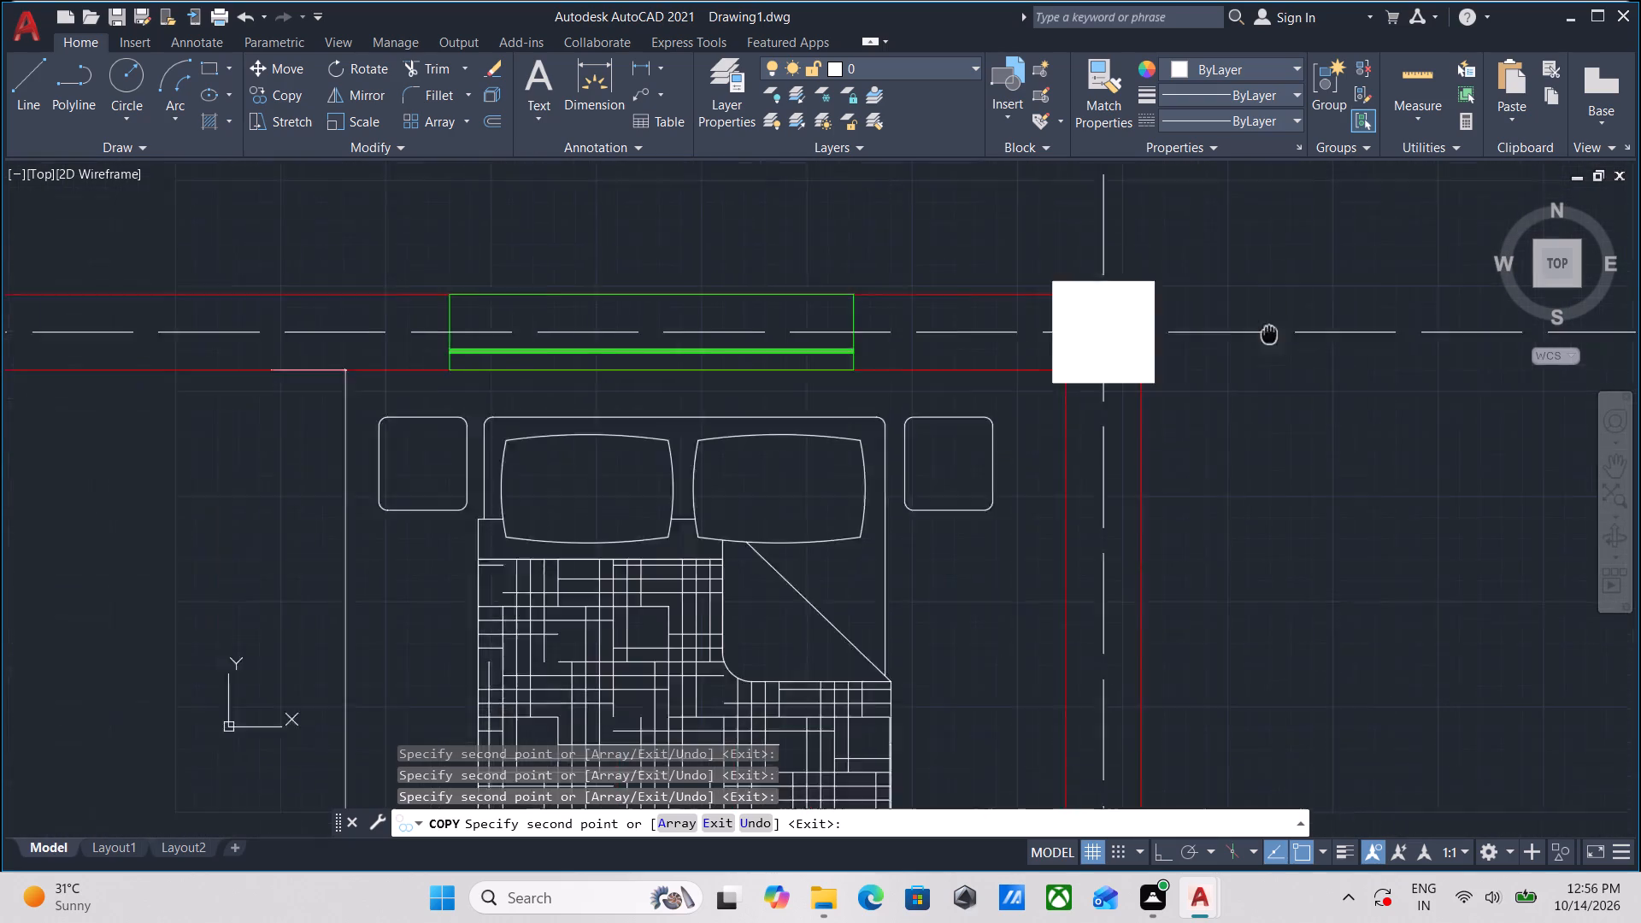
{"action": "scroll", "coordinate": [1096, 353], "scroll_direction": "down", "scroll_amount": 3}
{"action": "scroll", "coordinate": [589, 379], "scroll_direction": "down", "scroll_amount": 1}
{"action": "middle_click_drag", "start_coordinate": [588, 379], "coordinate": [845, 301]}
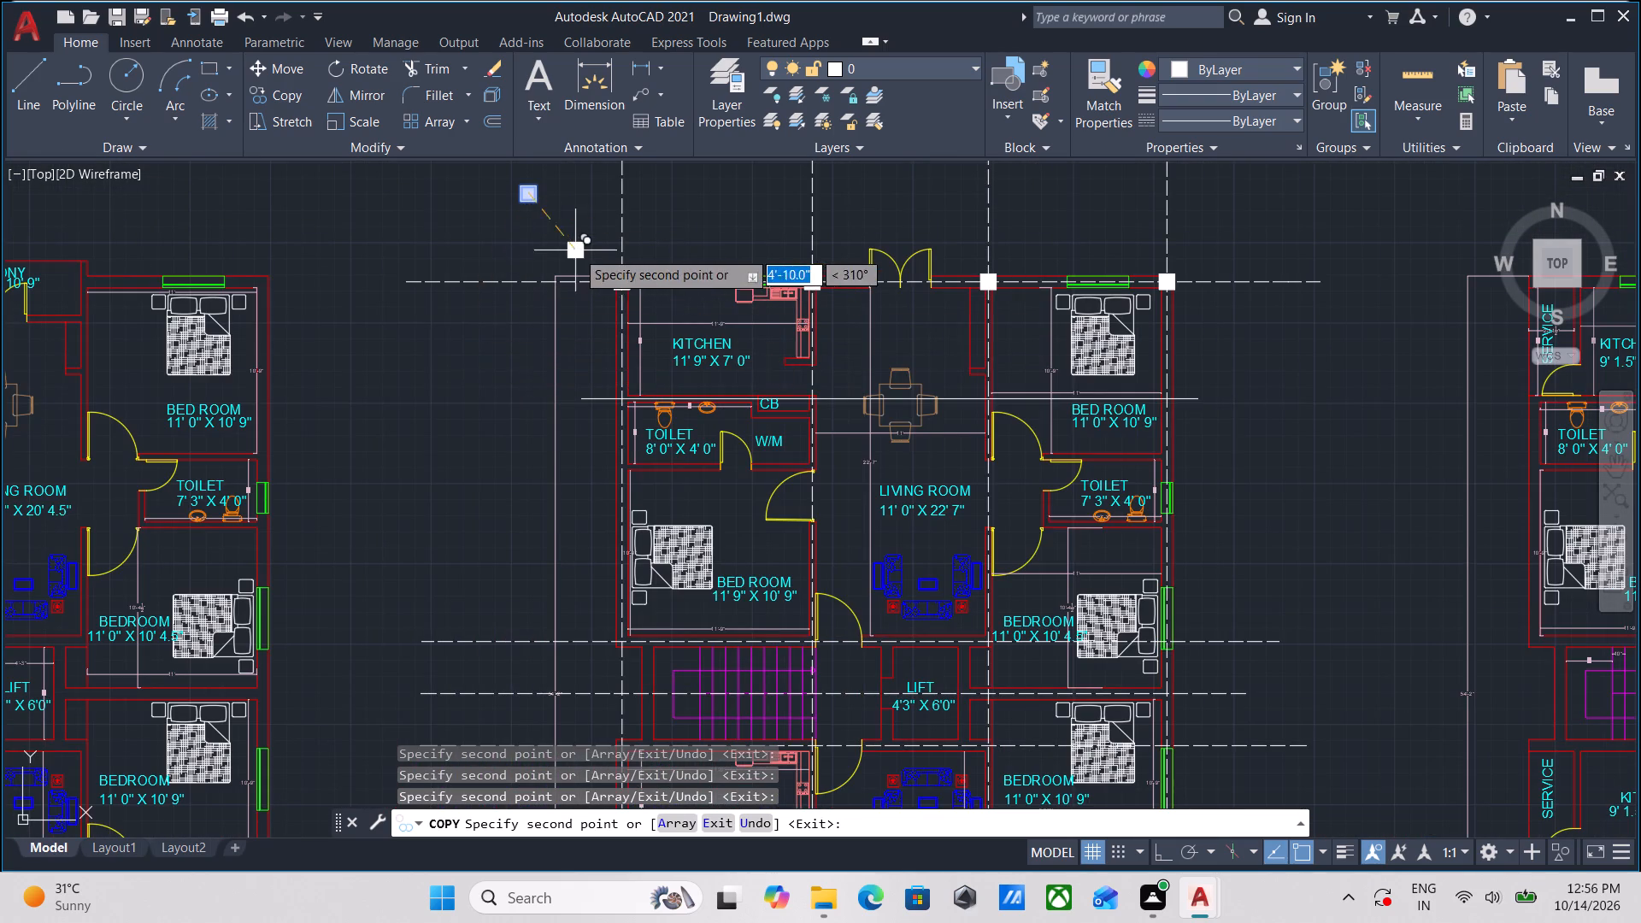
{"action": "scroll", "coordinate": [588, 198], "scroll_direction": "up", "scroll_amount": 2}
{"action": "key", "text": "Escape"}
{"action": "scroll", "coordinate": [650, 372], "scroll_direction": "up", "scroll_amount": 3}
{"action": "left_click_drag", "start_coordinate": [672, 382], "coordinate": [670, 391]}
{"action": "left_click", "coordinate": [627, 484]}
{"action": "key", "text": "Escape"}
Select all similar filled squares and copy them from the northwest column's centre straight south to the bedroom–staircase wall's centre line.
{"action": "left_click_drag", "start_coordinate": [856, 403], "coordinate": [848, 414]}
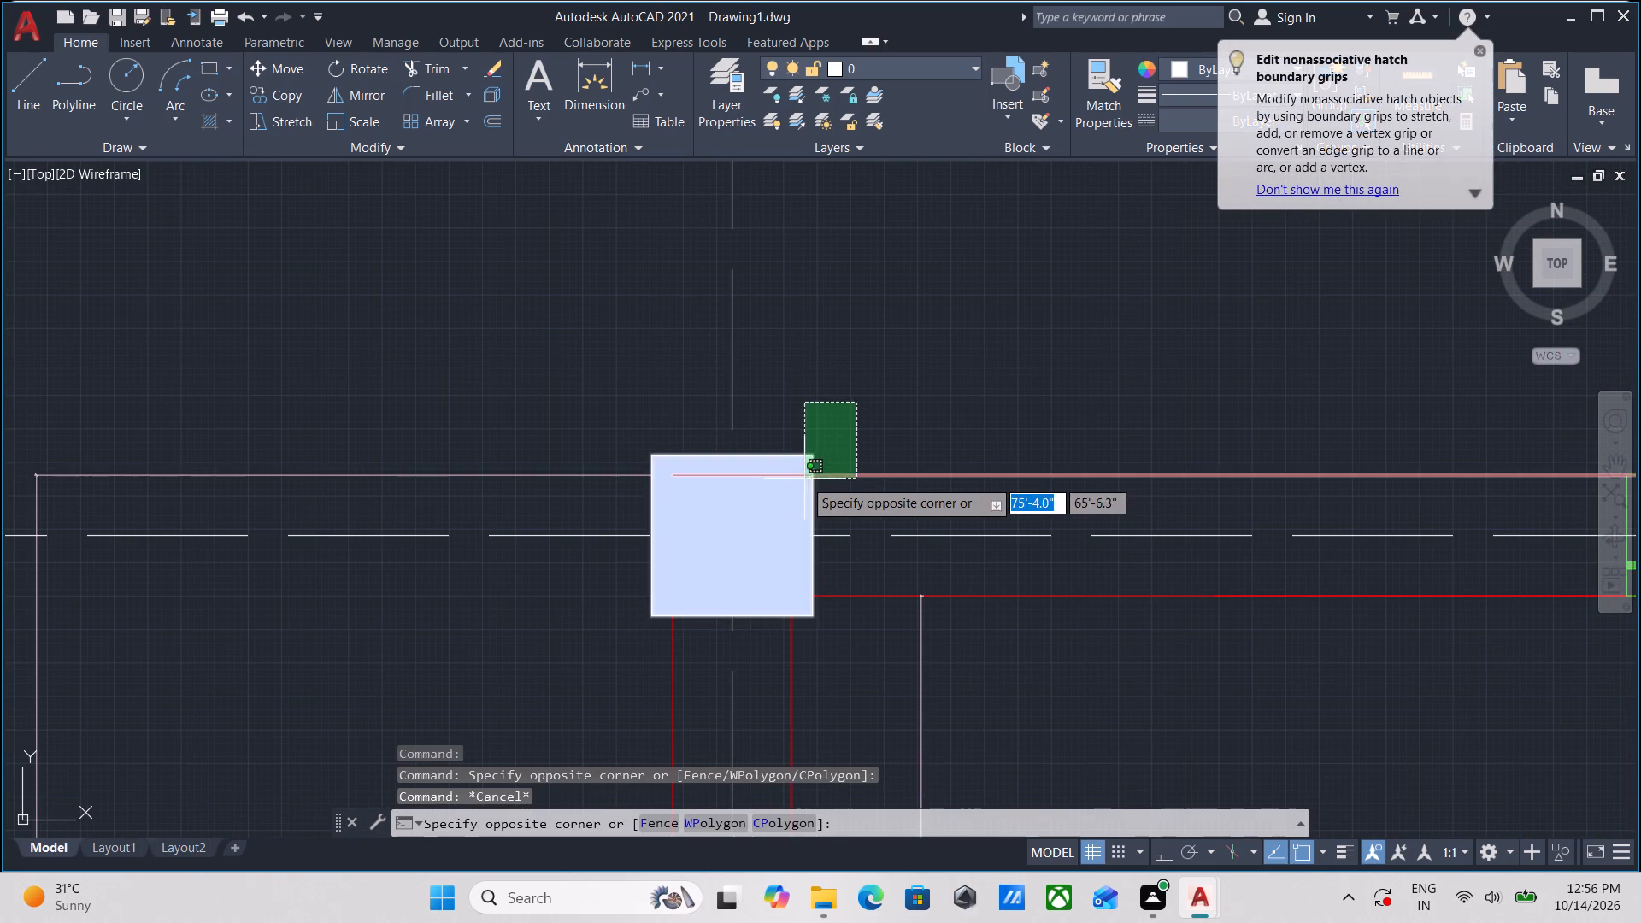
{"action": "left_click", "coordinate": [785, 459]}
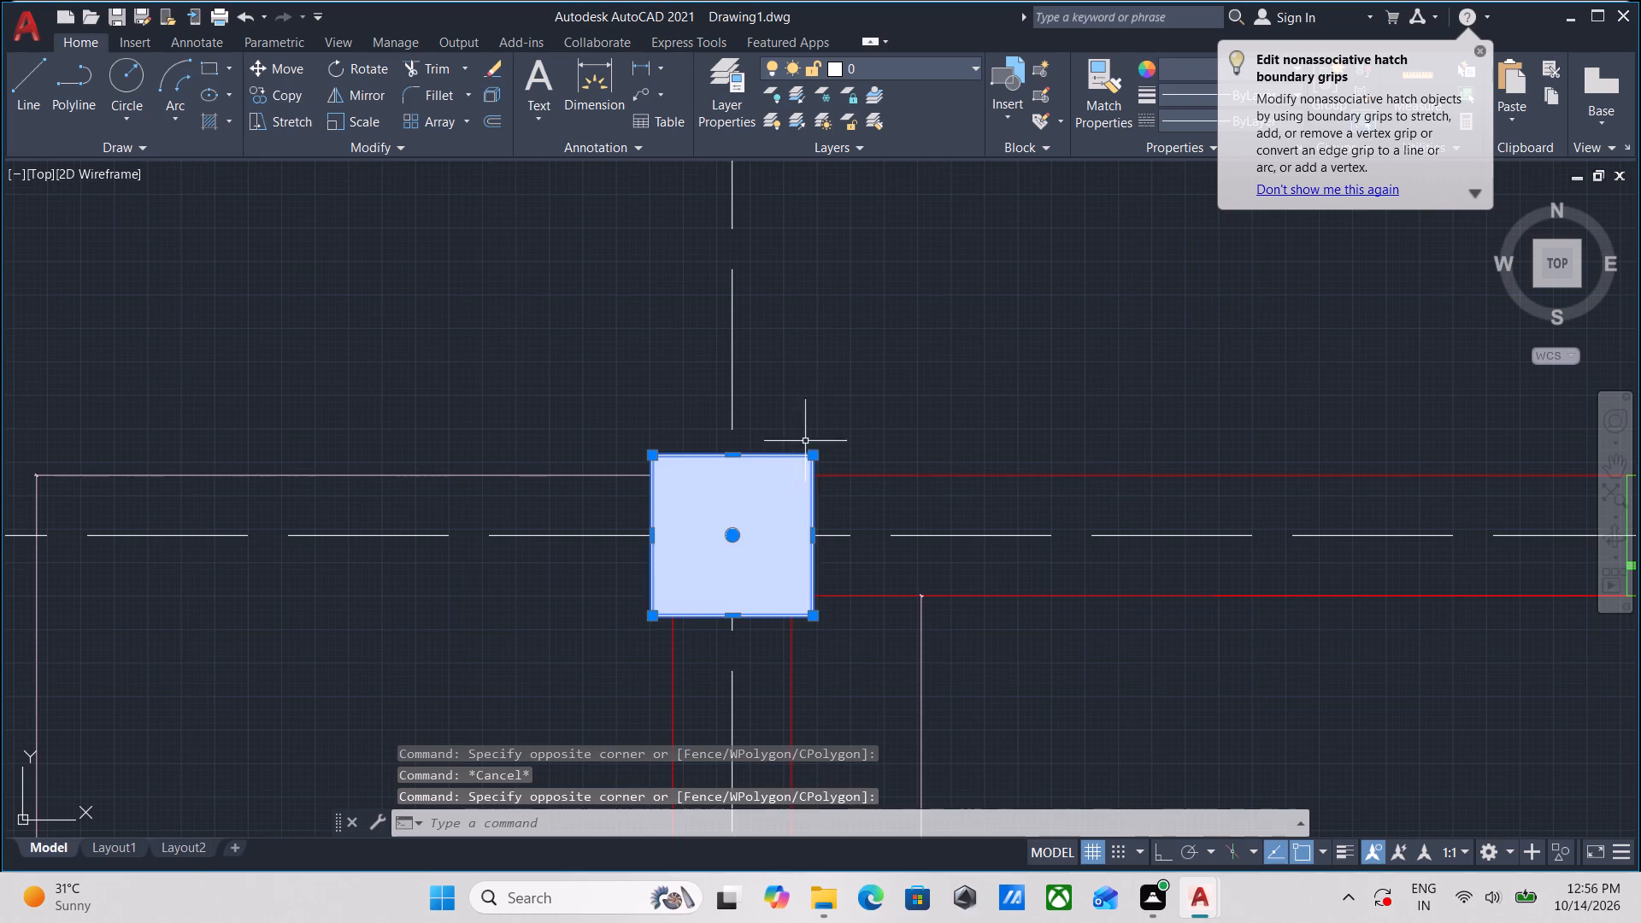
{"action": "right_click", "coordinate": [828, 381]}
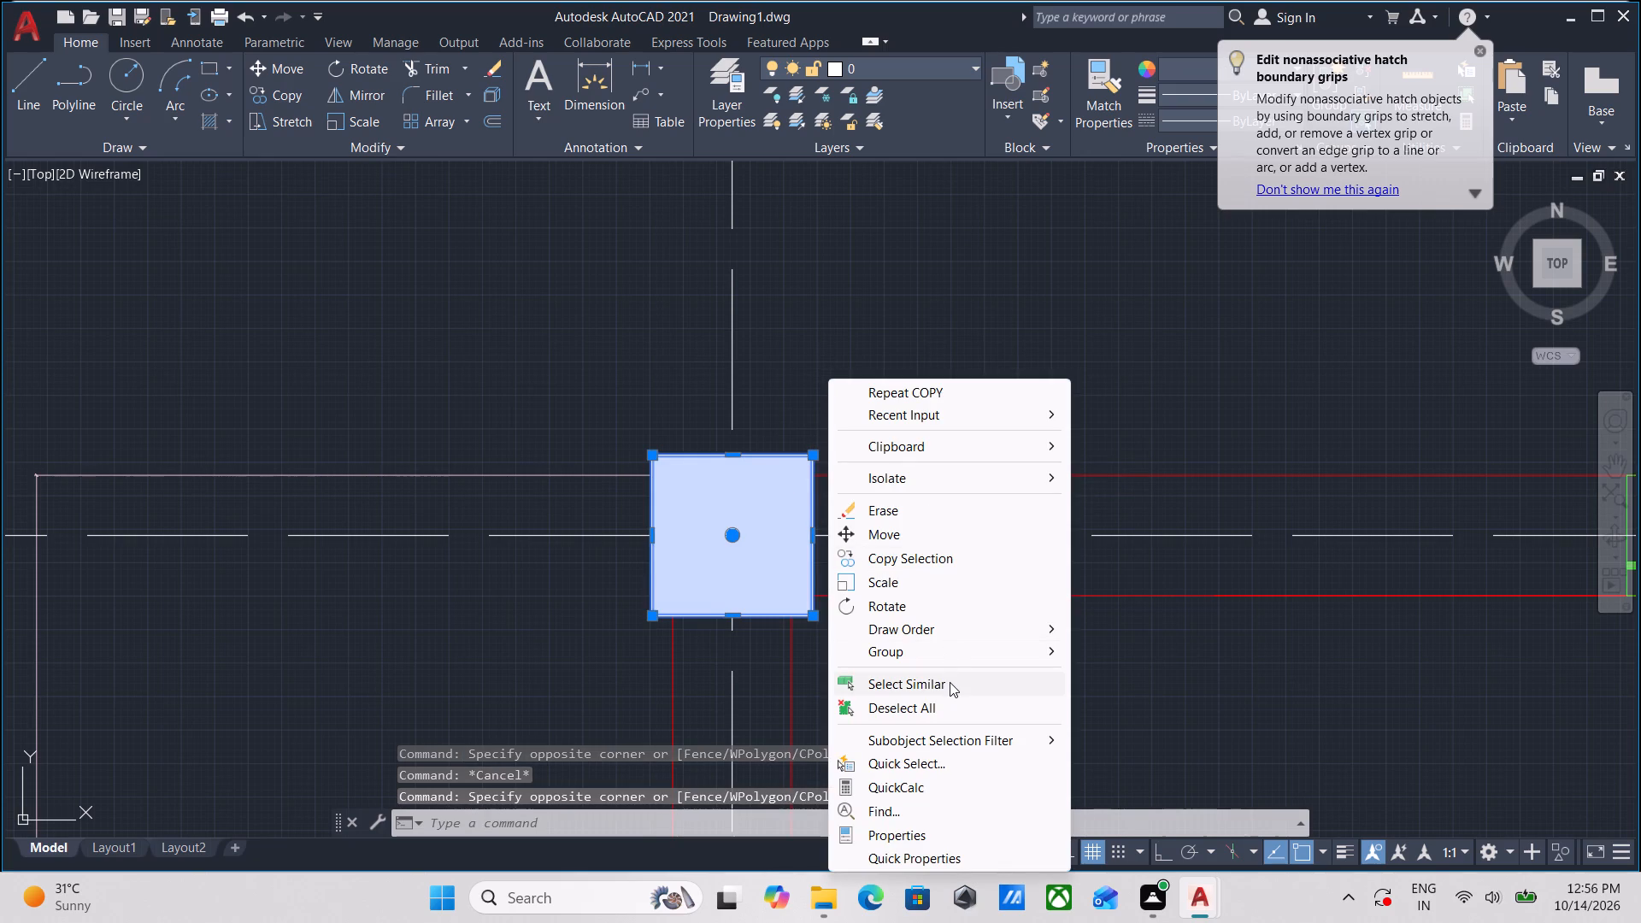
{"action": "left_click", "coordinate": [950, 682]}
{"action": "scroll", "coordinate": [928, 494], "scroll_direction": "down", "scroll_amount": 2}
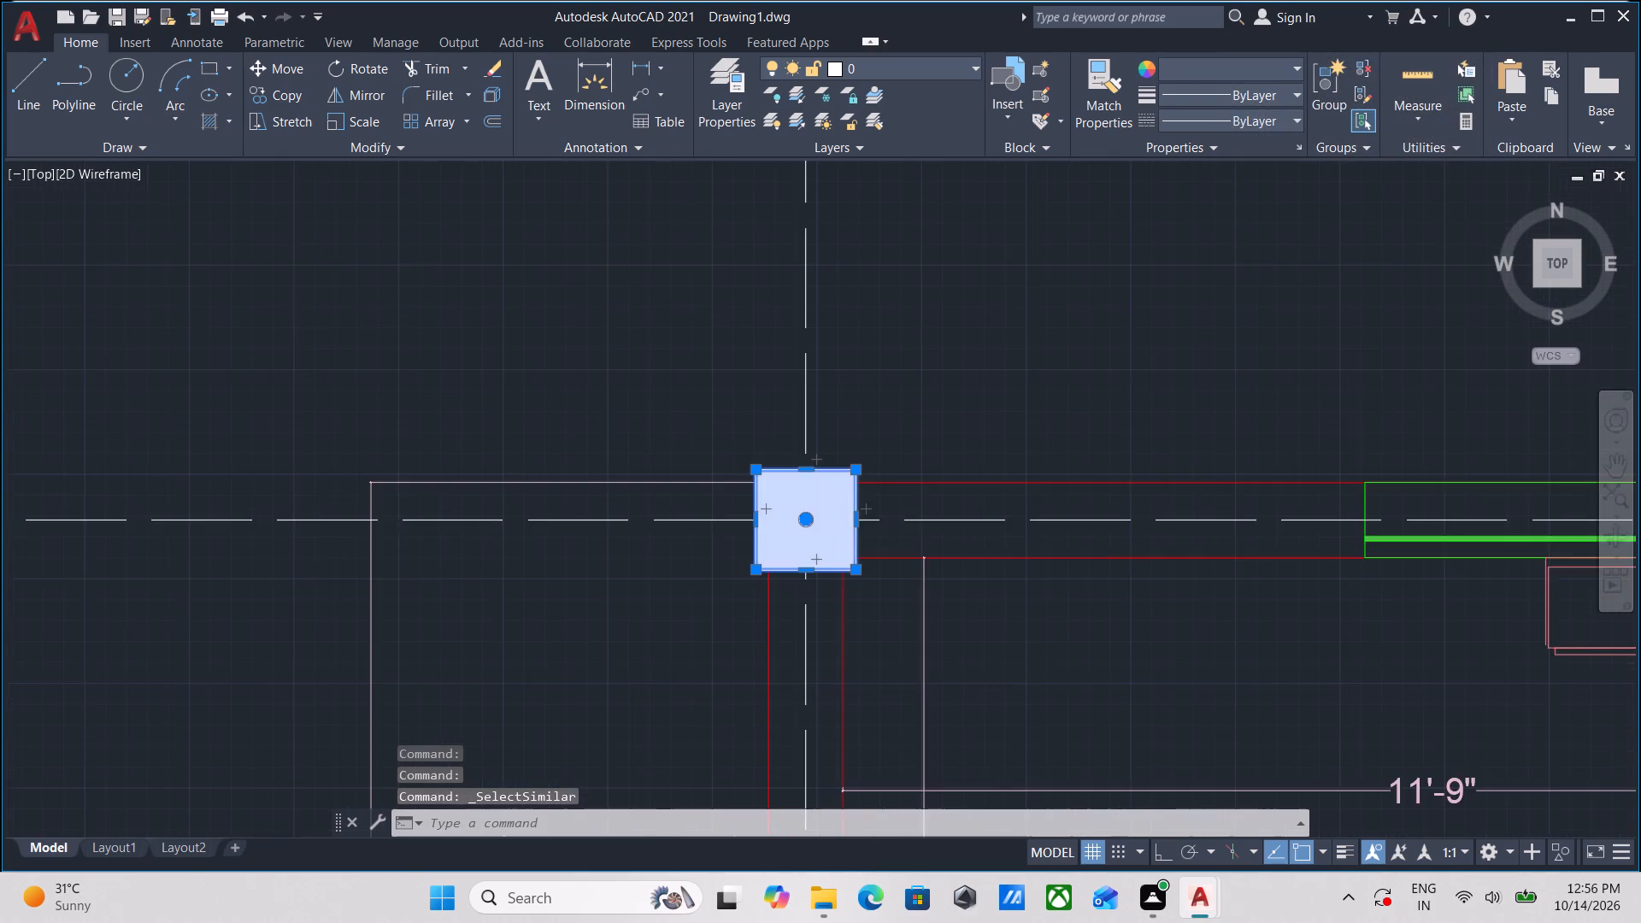
{"action": "middle_click_drag", "start_coordinate": [887, 477], "coordinate": [544, 412]}
{"action": "scroll", "coordinate": [871, 471], "scroll_direction": "down", "scroll_amount": 1}
{"action": "scroll", "coordinate": [619, 448], "scroll_direction": "down", "scroll_amount": 1}
{"action": "scroll", "coordinate": [621, 451], "scroll_direction": "up", "scroll_amount": 1}
{"action": "scroll", "coordinate": [621, 451], "scroll_direction": "down", "scroll_amount": 2}
{"action": "middle_click_drag", "start_coordinate": [621, 451], "coordinate": [652, 379]}
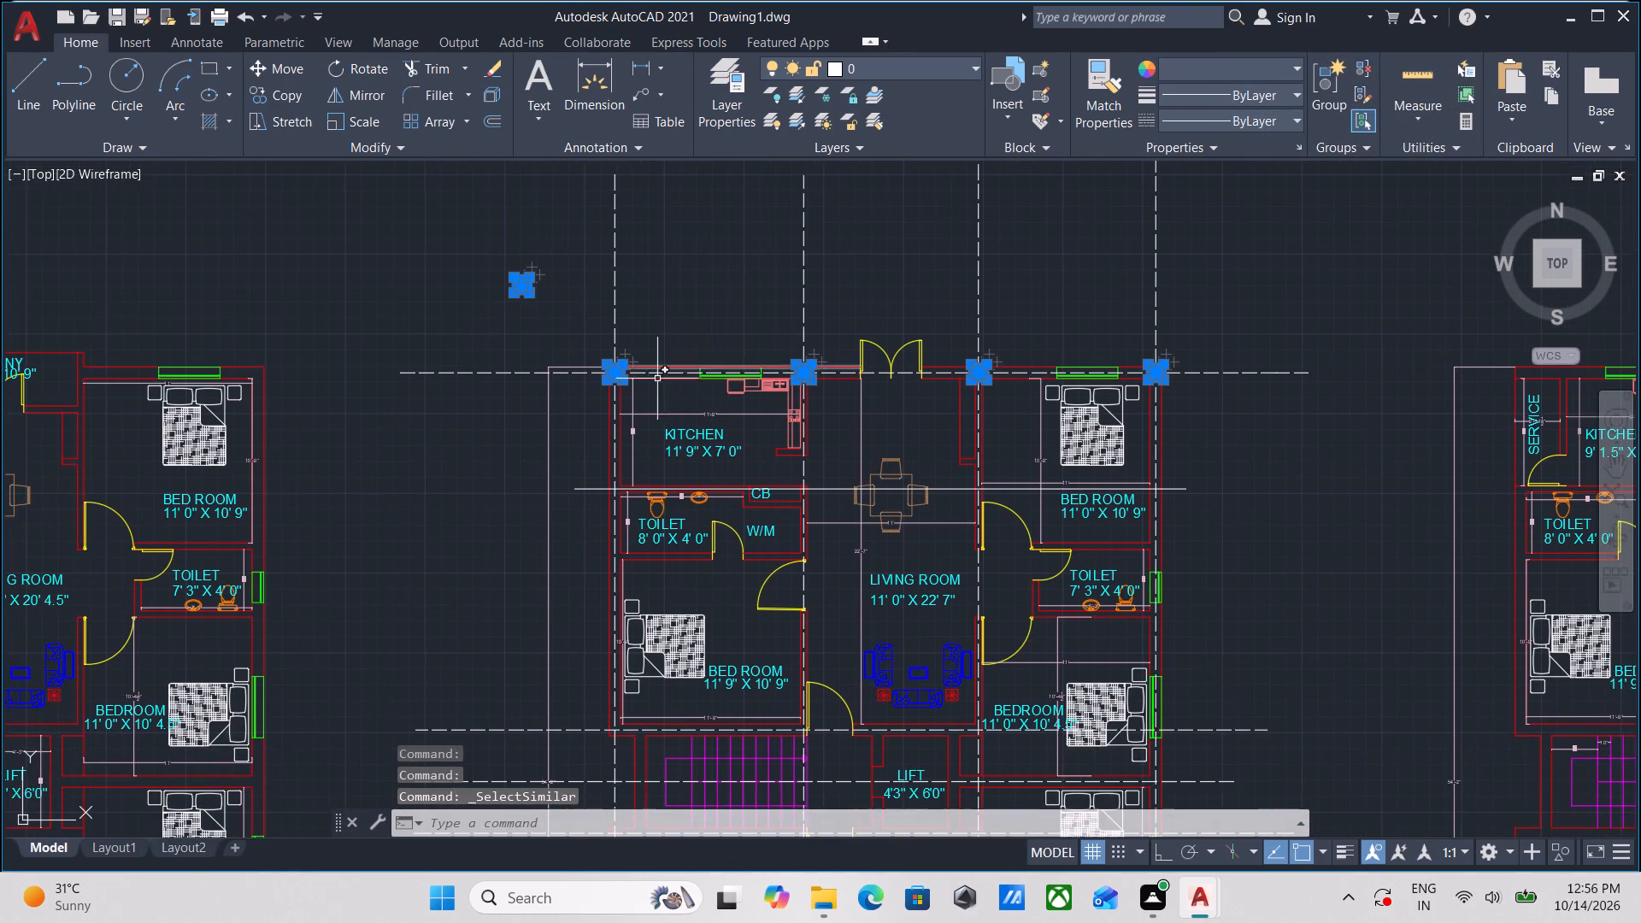
{"action": "middle_click_drag", "start_coordinate": [676, 487], "coordinate": [709, 410]}
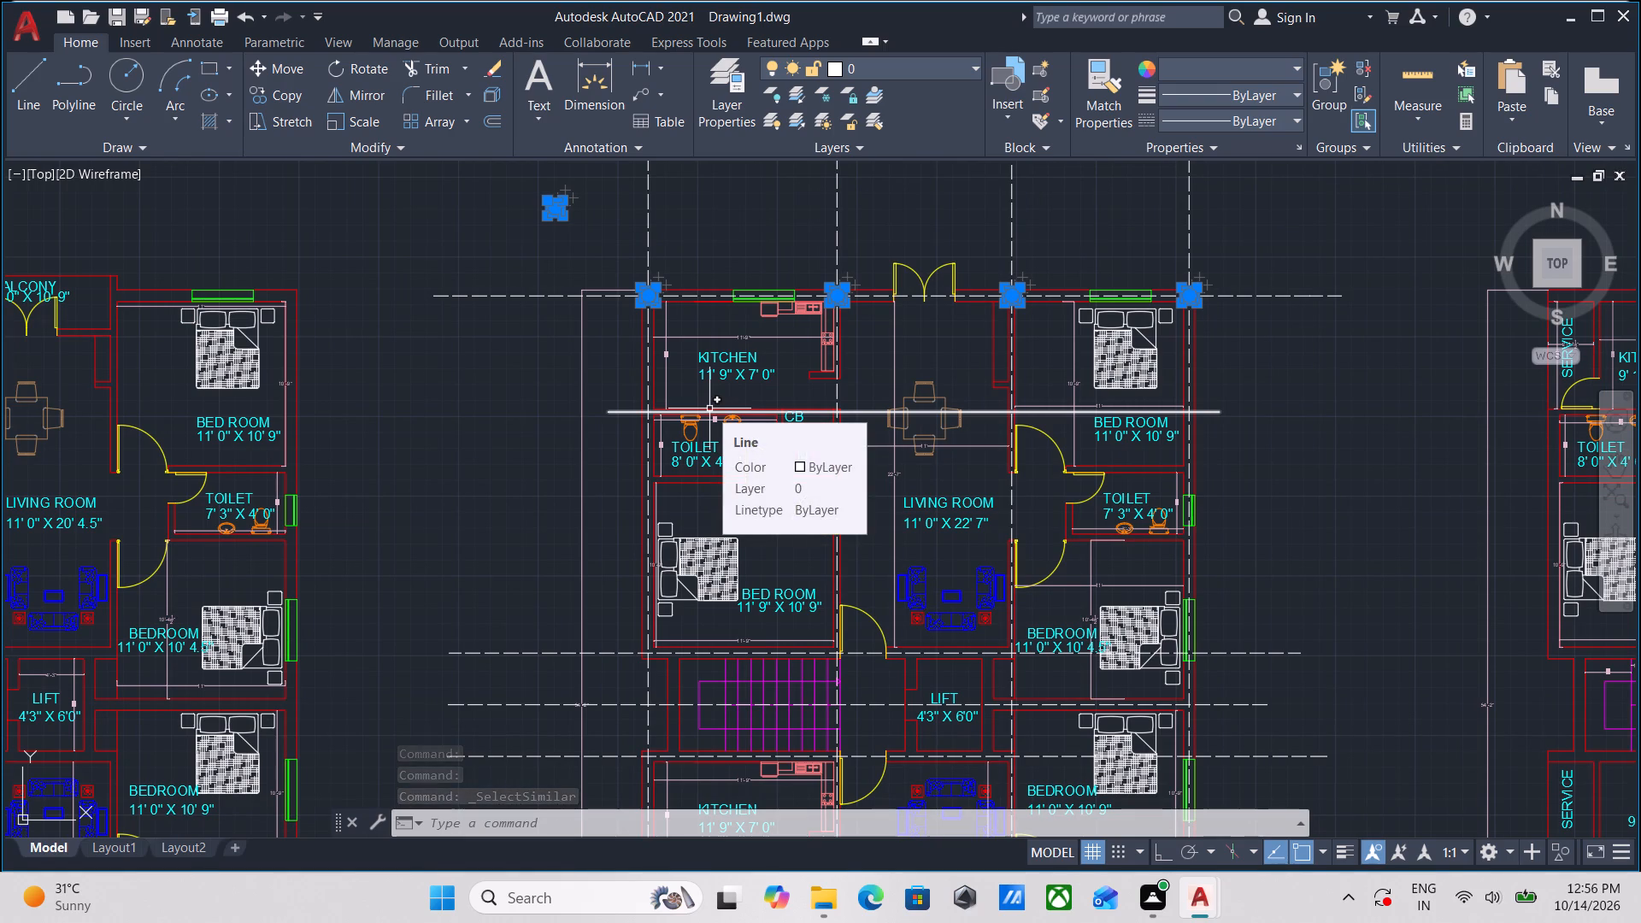
{"action": "scroll", "coordinate": [727, 426], "scroll_direction": "up", "scroll_amount": 2}
{"action": "type", "text": "CO"}
{"action": "key", "text": "Return"}
{"action": "scroll", "coordinate": [635, 422], "scroll_direction": "down", "scroll_amount": 2}
{"action": "middle_click_drag", "start_coordinate": [636, 423], "coordinate": [709, 608]}
{"action": "scroll", "coordinate": [668, 470], "scroll_direction": "up", "scroll_amount": 4}
{"action": "left_click", "coordinate": [669, 491]}
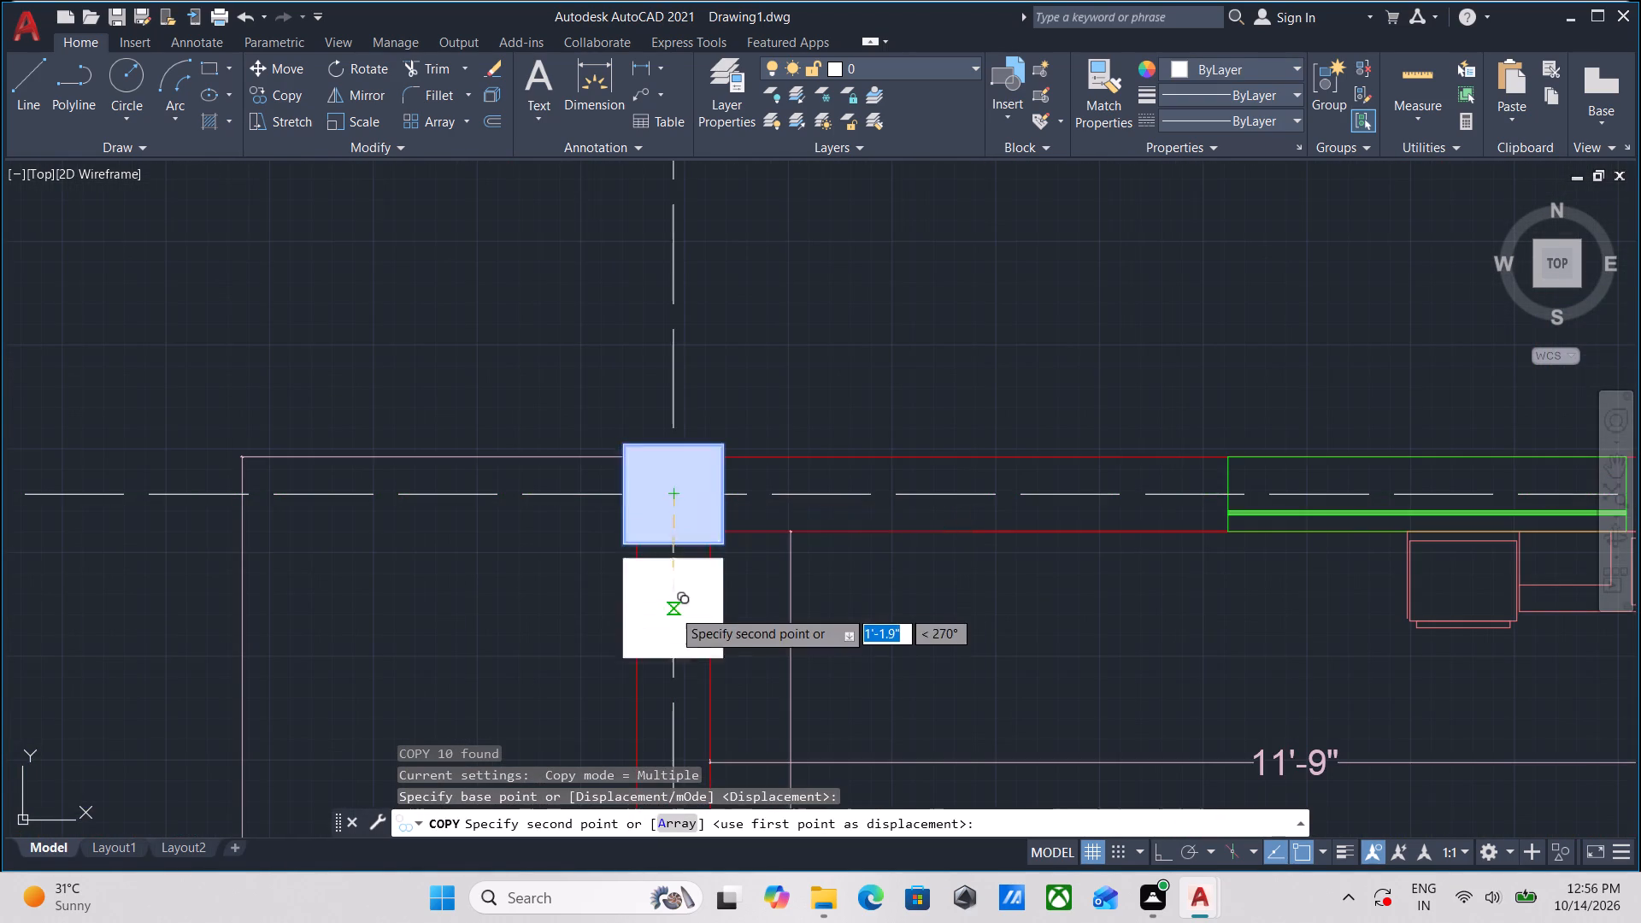
{"action": "scroll", "coordinate": [673, 609], "scroll_direction": "down", "scroll_amount": 1}
{"action": "middle_click_drag", "start_coordinate": [673, 609], "coordinate": [689, 266]}
{"action": "scroll", "coordinate": [715, 481], "scroll_direction": "down", "scroll_amount": 2}
{"action": "middle_click_drag", "start_coordinate": [710, 497], "coordinate": [710, 273]}
{"action": "middle_click_drag", "start_coordinate": [719, 479], "coordinate": [730, 274]}
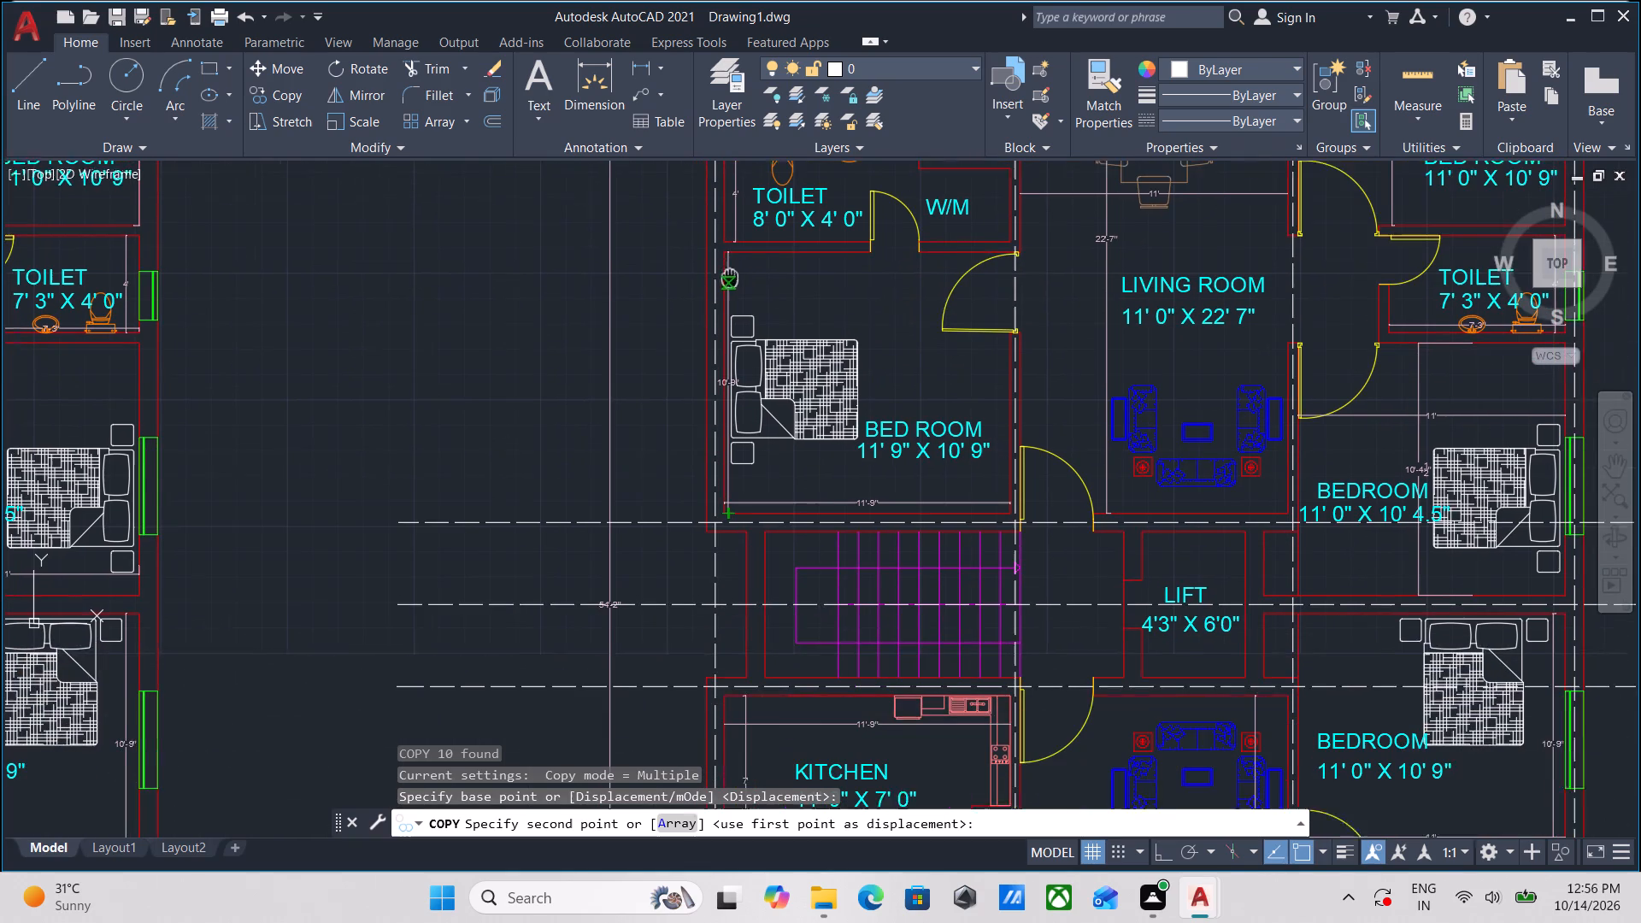
{"action": "middle_click_drag", "start_coordinate": [730, 274], "coordinate": [730, 273]}
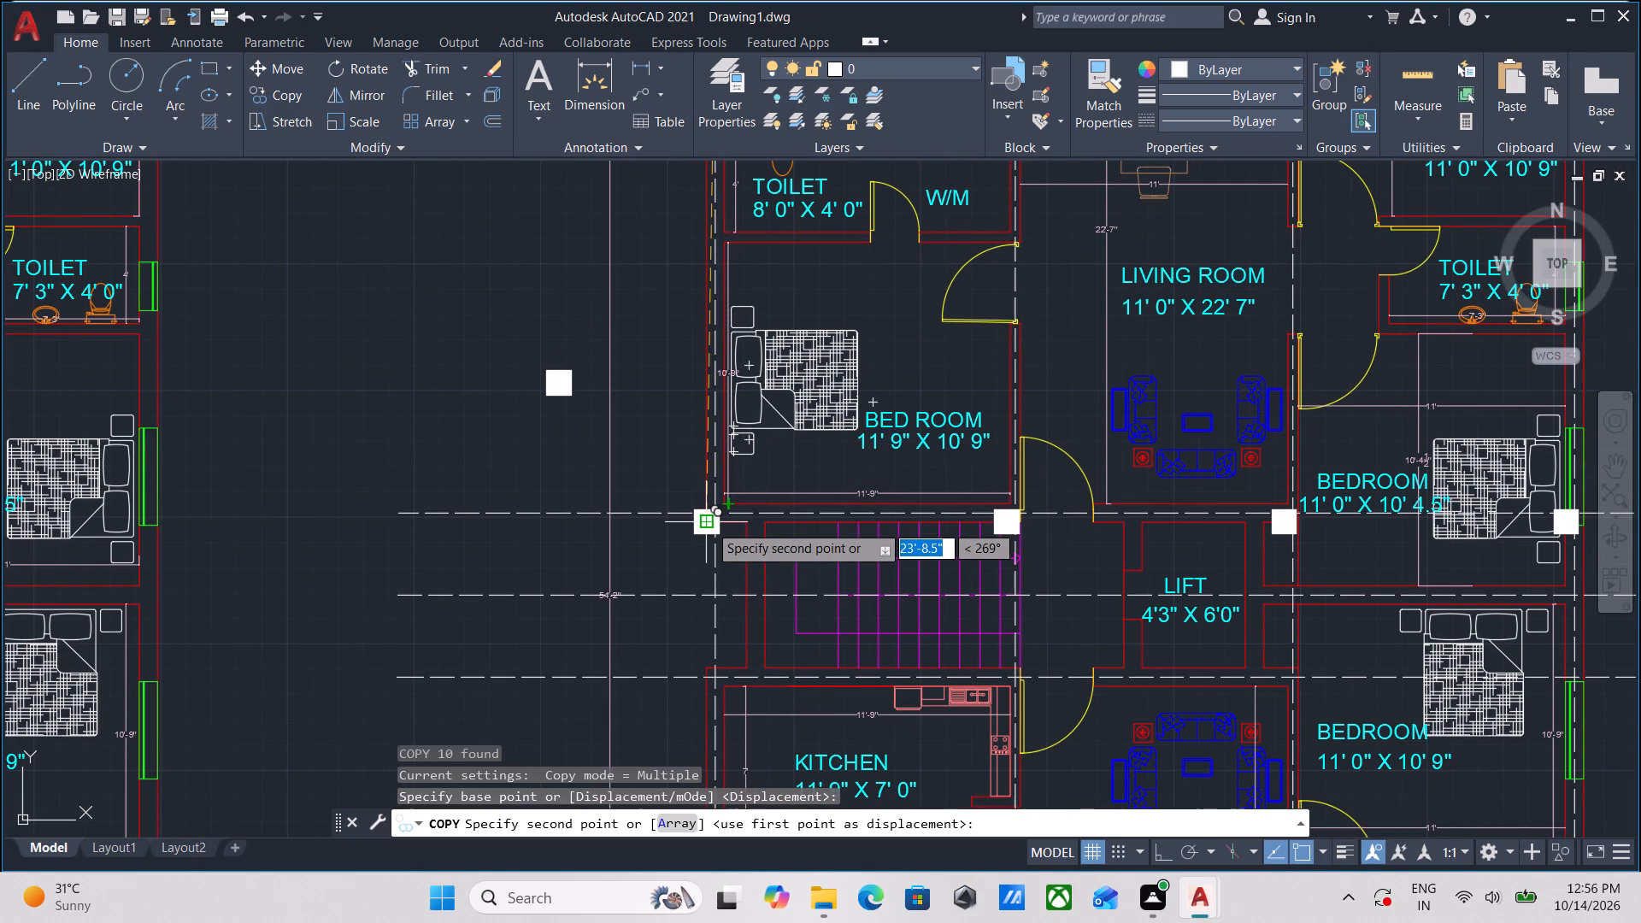
{"action": "key", "text": "F8"}
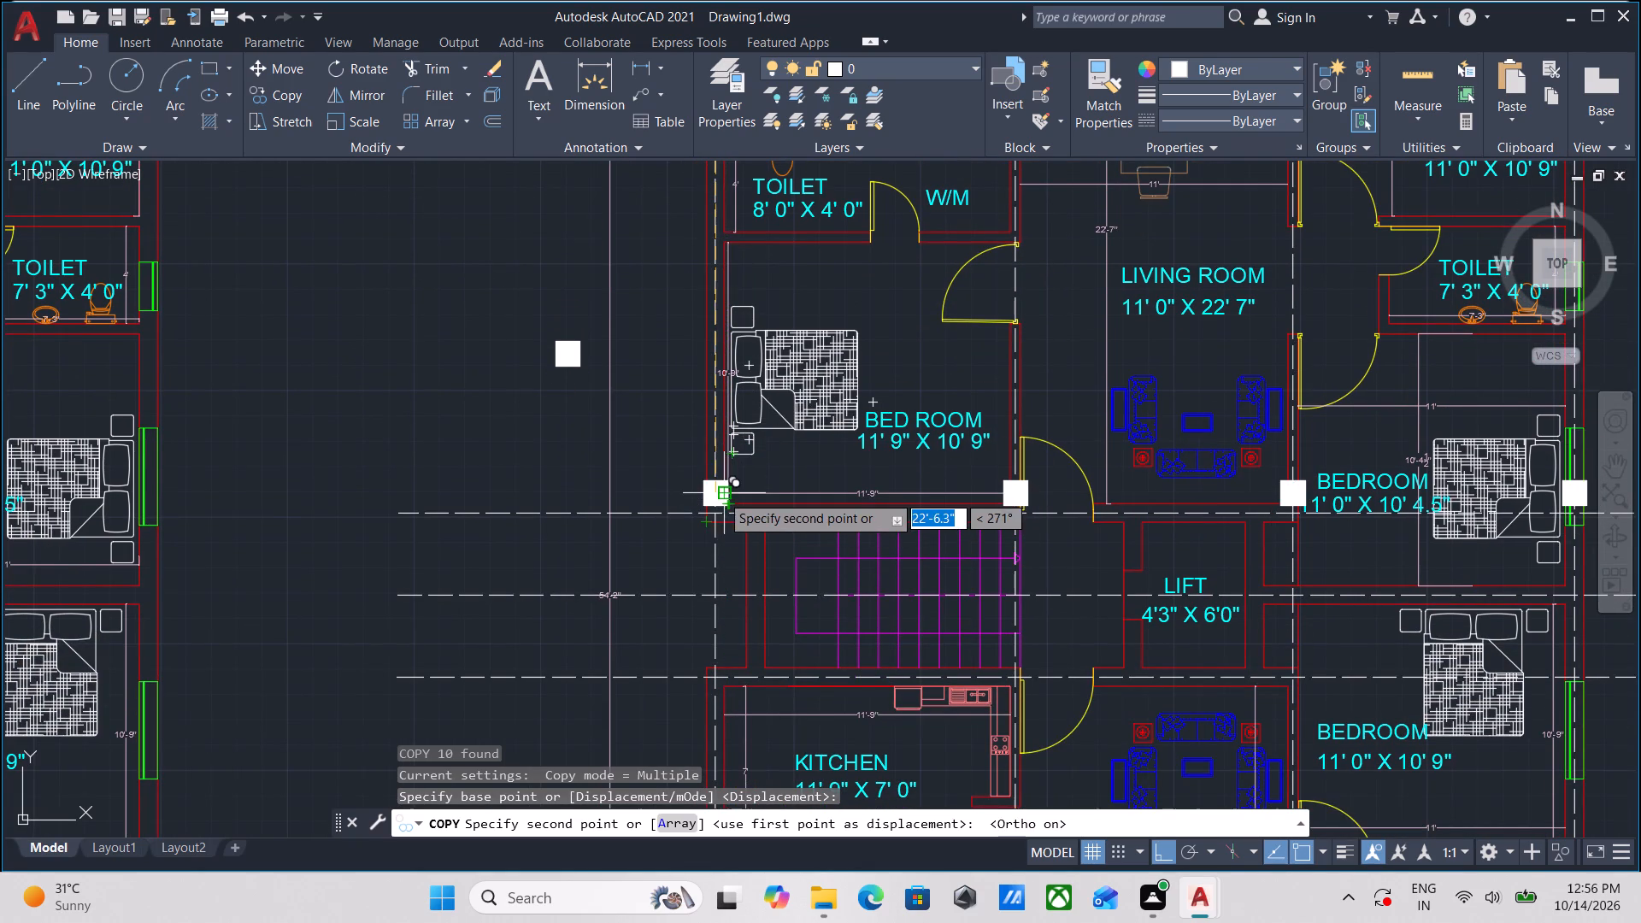
{"action": "scroll", "coordinate": [714, 510], "scroll_direction": "up", "scroll_amount": 3}
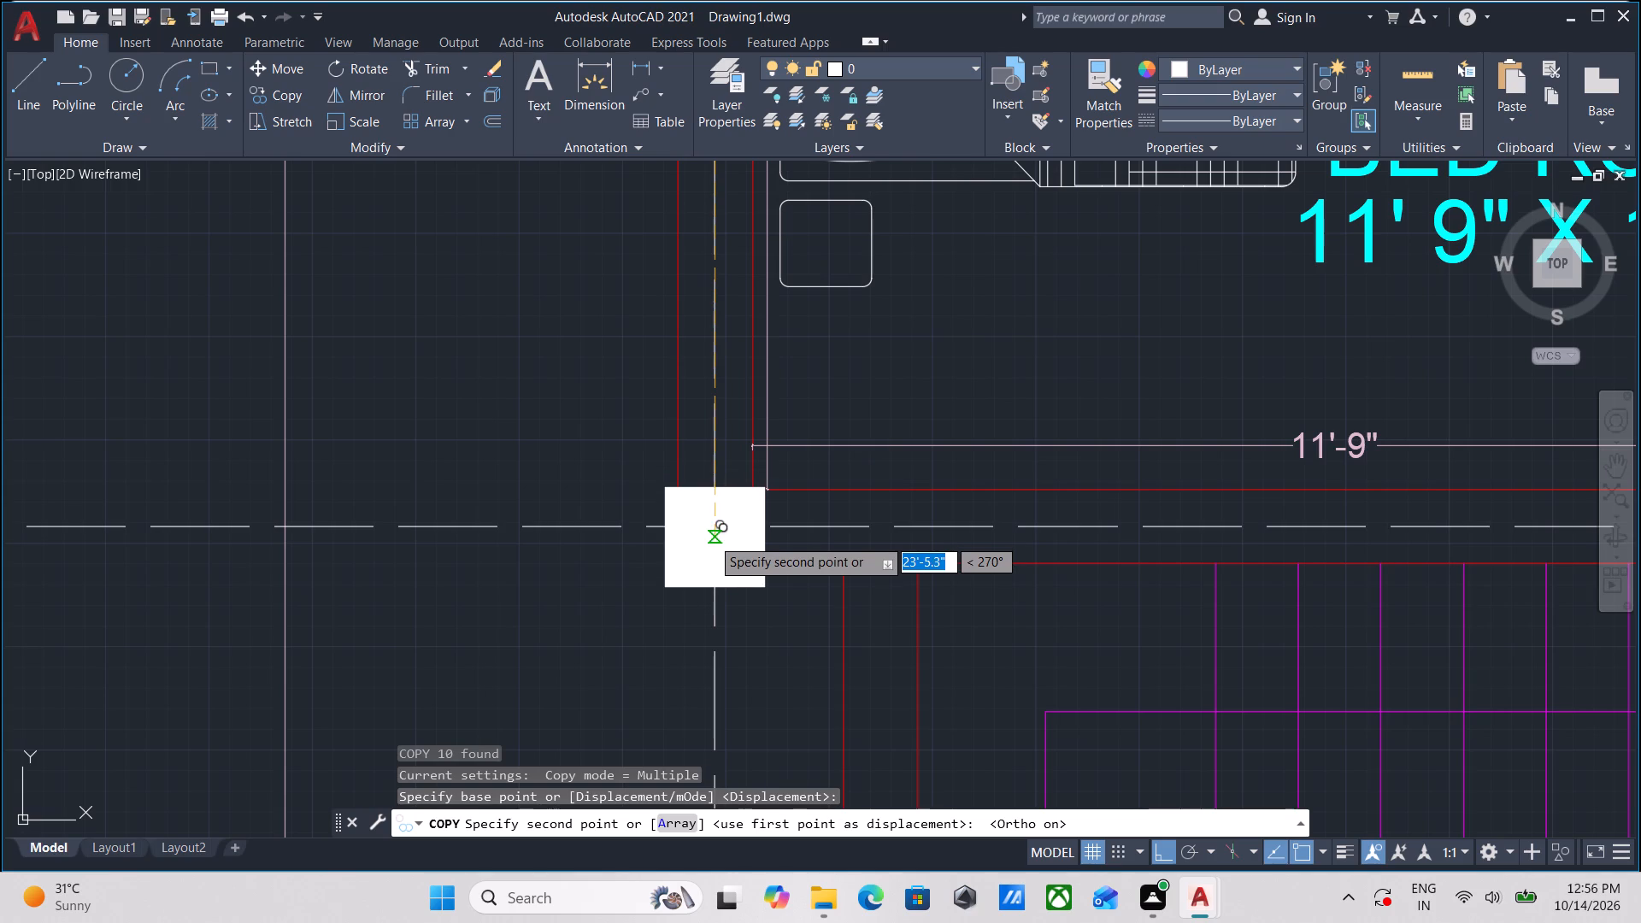
{"action": "left_click", "coordinate": [711, 532]}
Place a copy of the column row straight south on the ground floor plan's south wall centre line.
{"action": "scroll", "coordinate": [713, 531], "scroll_direction": "down", "scroll_amount": 2}
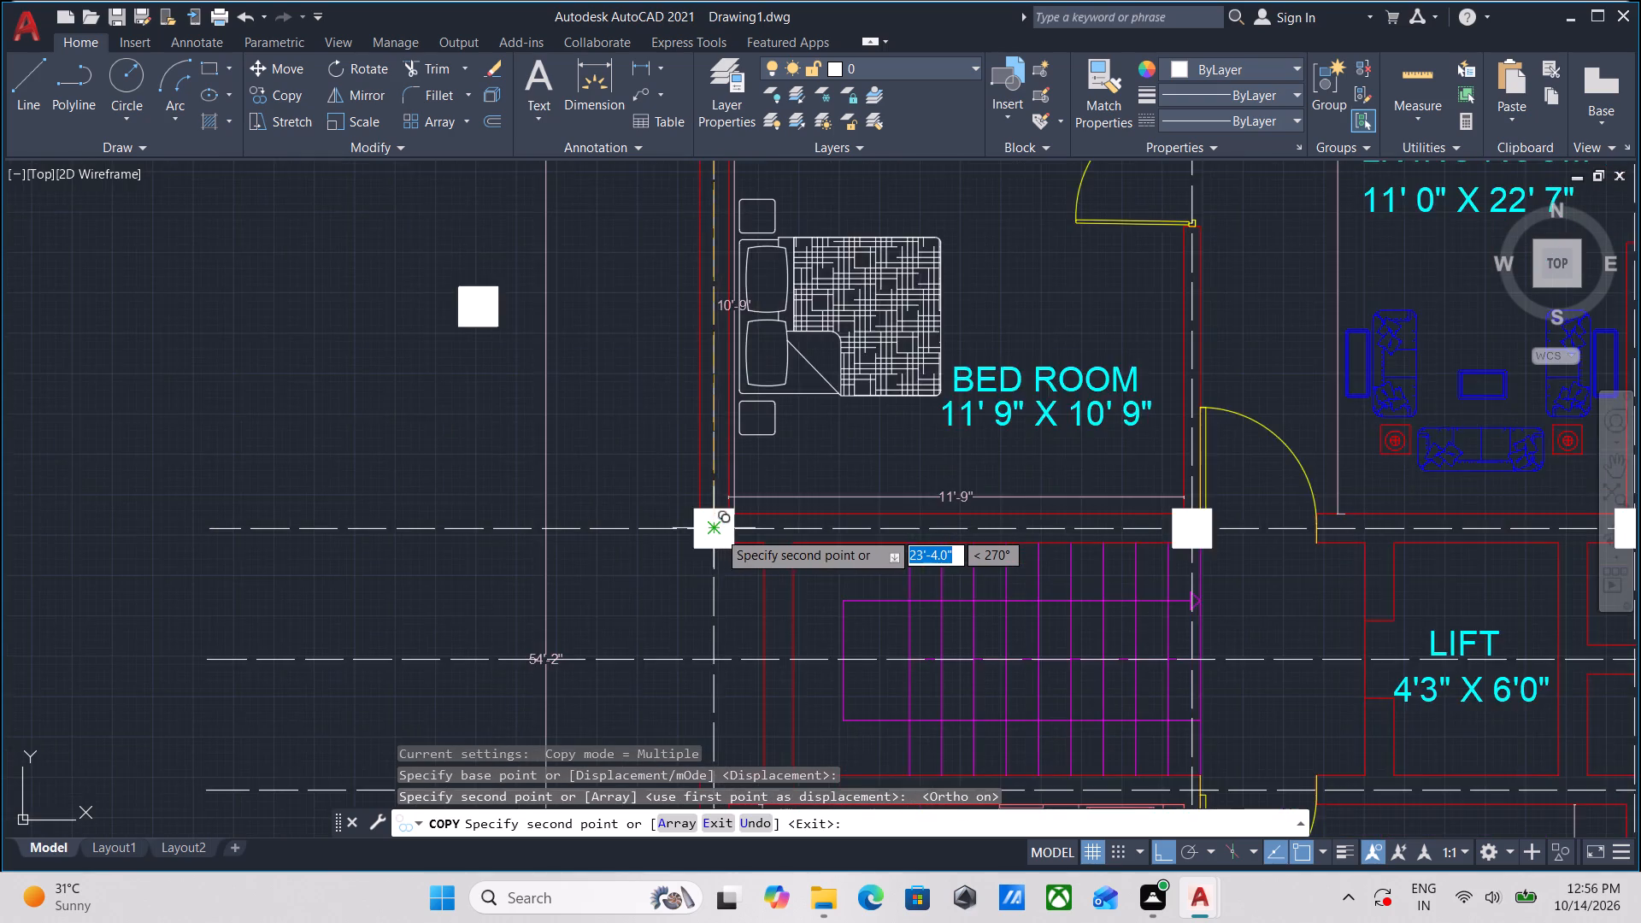
{"action": "scroll", "coordinate": [718, 531], "scroll_direction": "down", "scroll_amount": 1}
{"action": "middle_click_drag", "start_coordinate": [718, 531], "coordinate": [753, 253]}
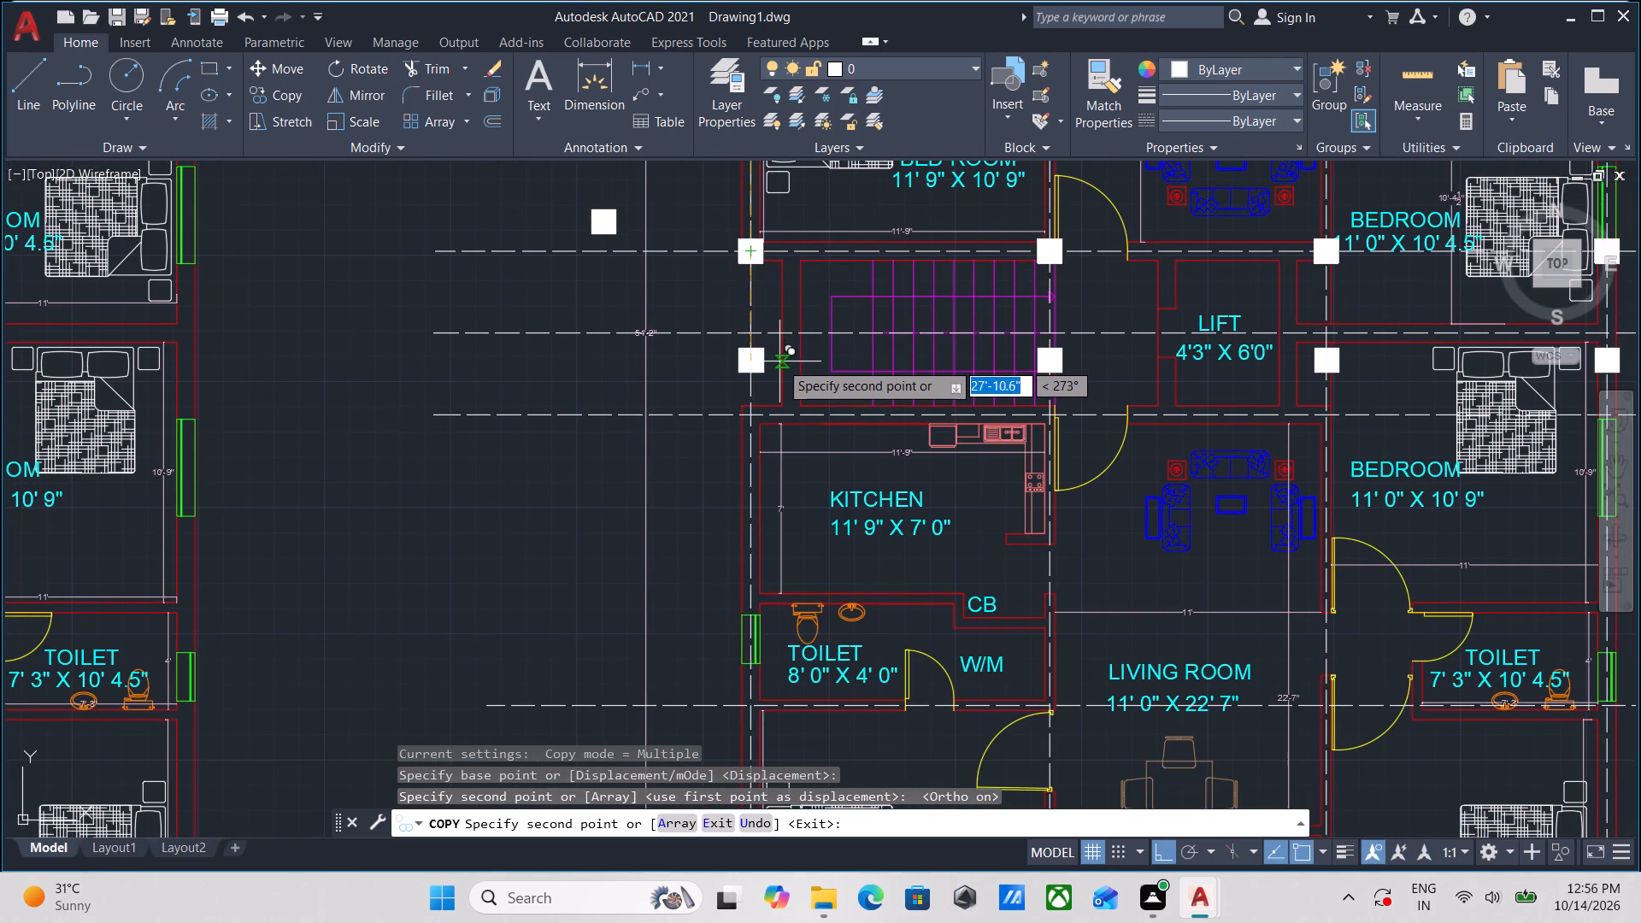
{"action": "scroll", "coordinate": [784, 409], "scroll_direction": "down", "scroll_amount": 1}
{"action": "middle_click_drag", "start_coordinate": [784, 409], "coordinate": [802, 191]}
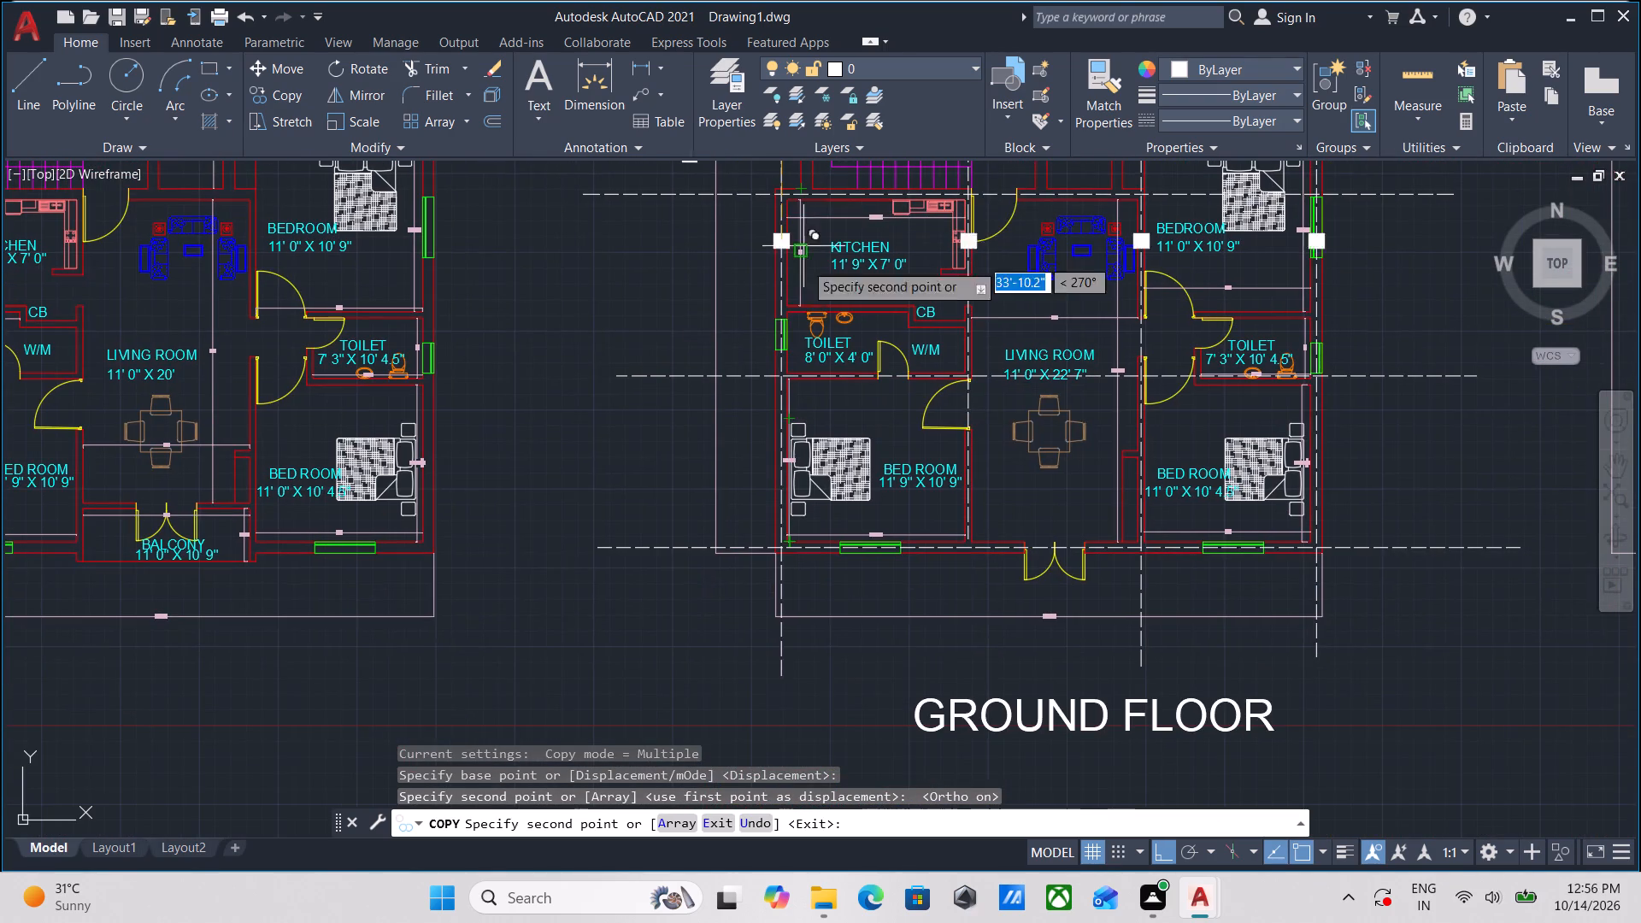
{"action": "scroll", "coordinate": [809, 522], "scroll_direction": "up", "scroll_amount": 2}
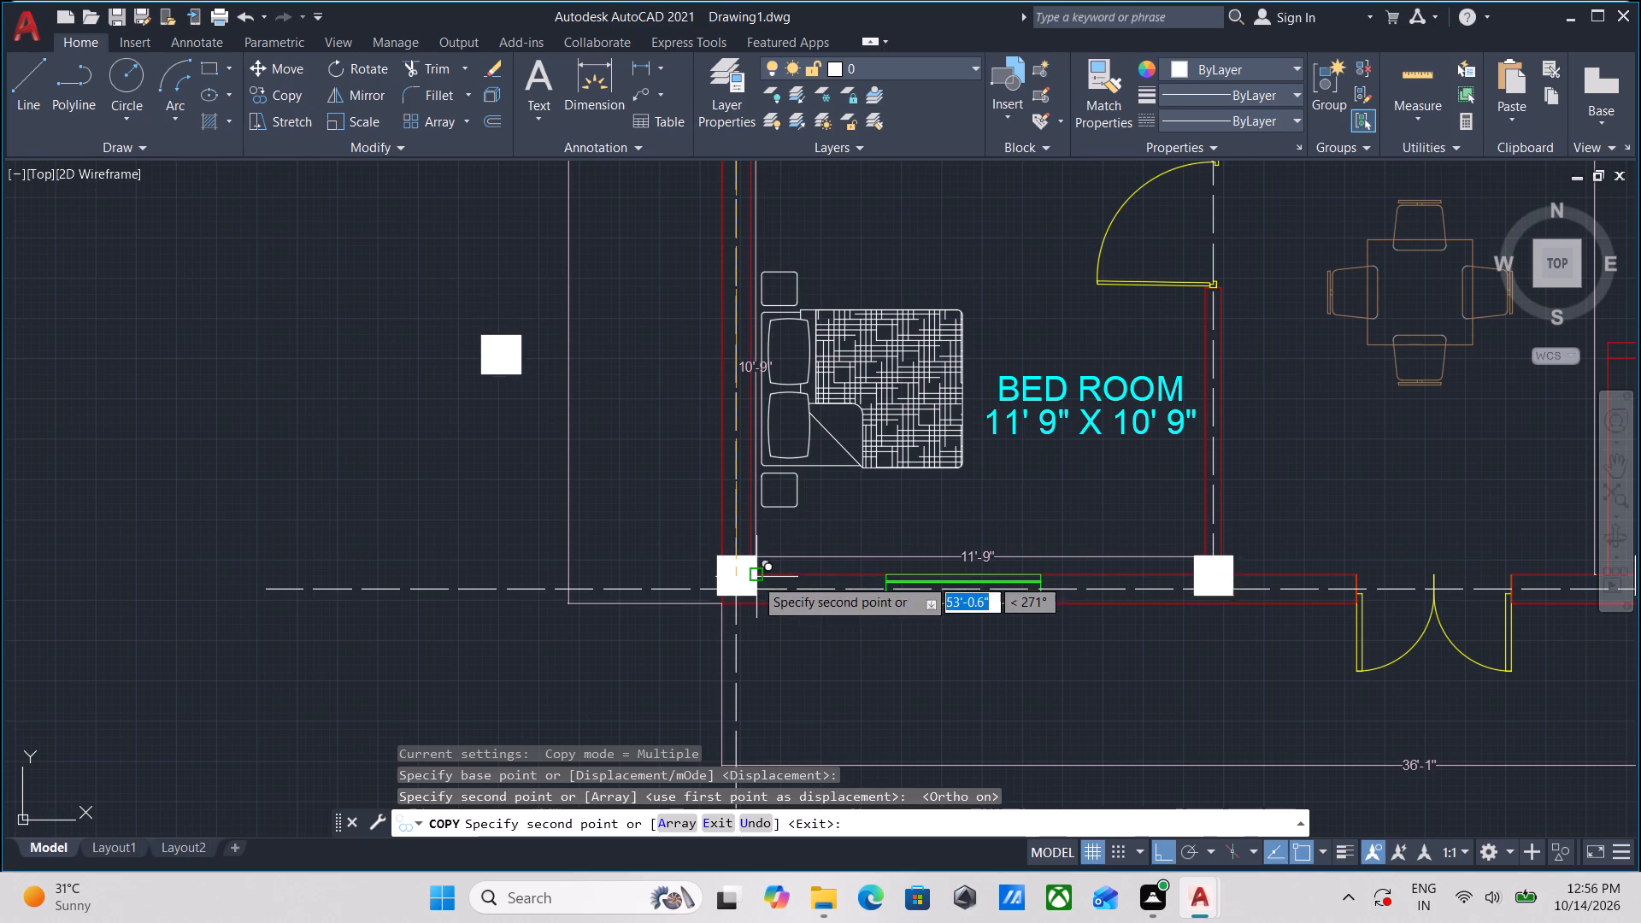
{"action": "scroll", "coordinate": [744, 587], "scroll_direction": "up", "scroll_amount": 3}
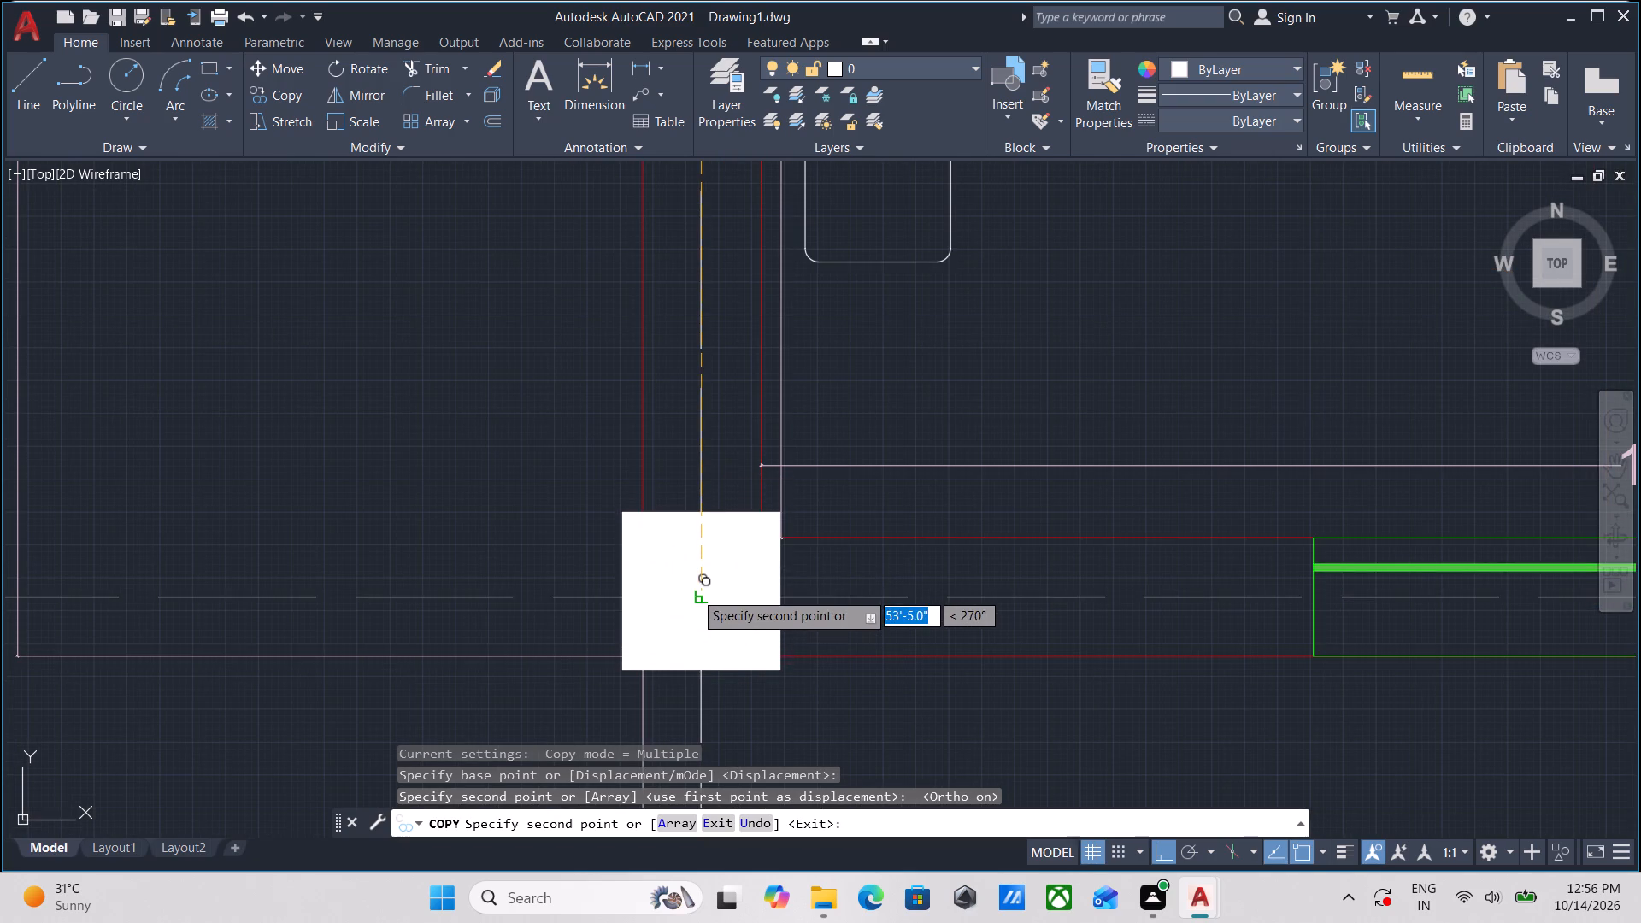
{"action": "scroll", "coordinate": [694, 578], "scroll_direction": "up", "scroll_amount": 3}
{"action": "scroll", "coordinate": [696, 571], "scroll_direction": "down", "scroll_amount": 3}
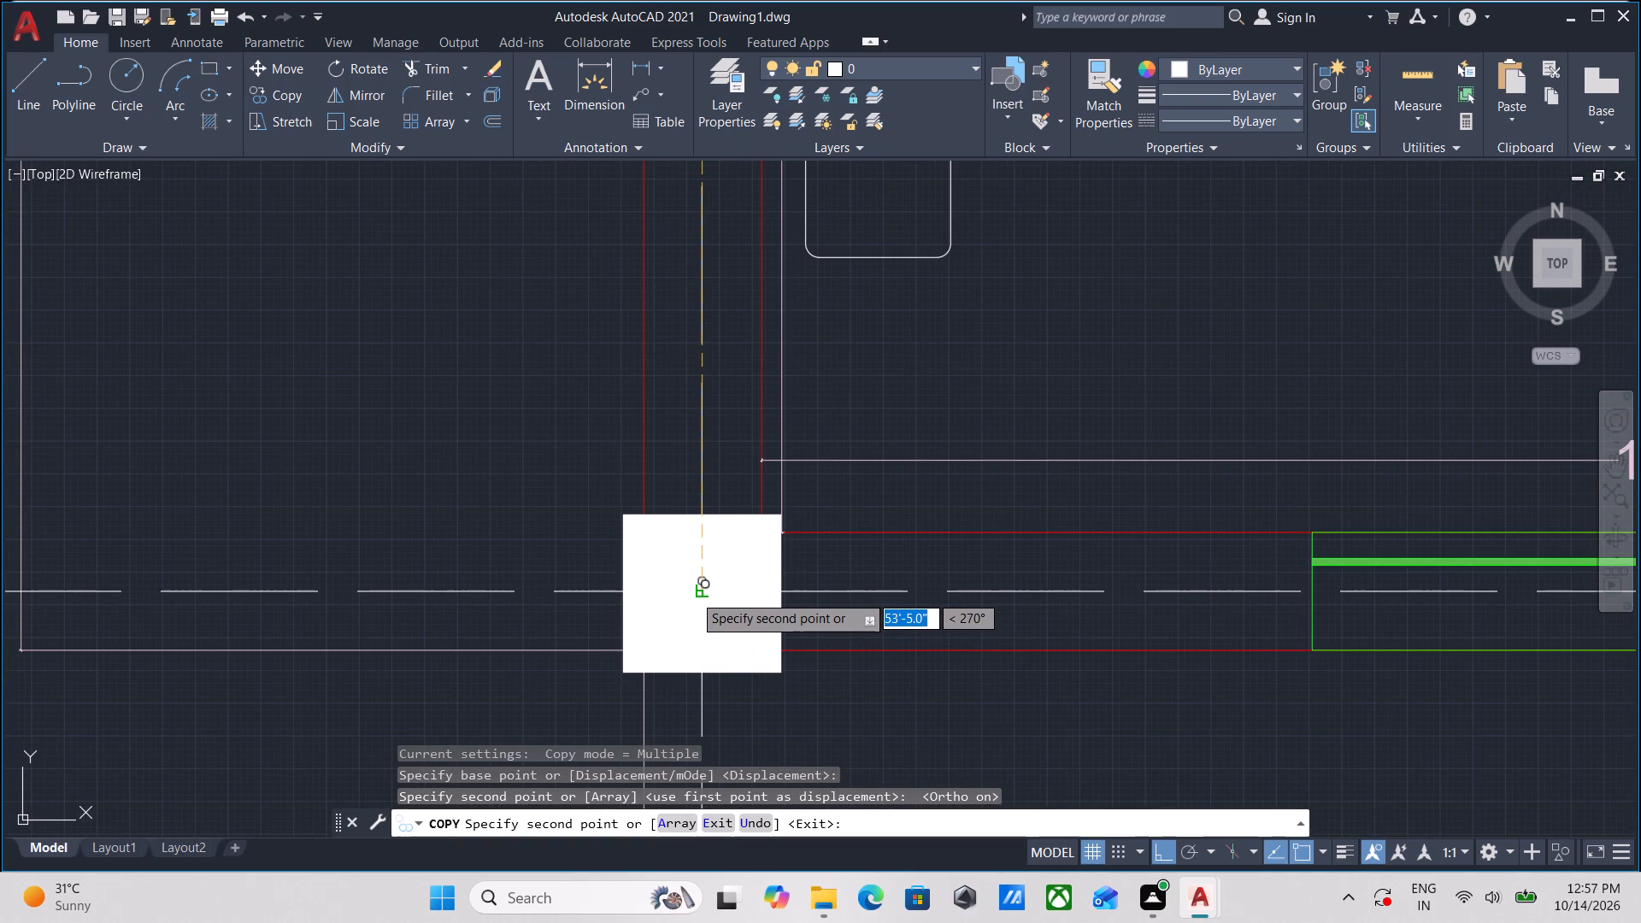
{"action": "left_click", "coordinate": [693, 594]}
Place two more copies of the column row in the south half, on the toilet–bedroom and staircase–kitchen walls' centre lines.
{"action": "scroll", "coordinate": [726, 544], "scroll_direction": "down", "scroll_amount": 2}
{"action": "middle_click_drag", "start_coordinate": [726, 544], "coordinate": [610, 595]}
{"action": "scroll", "coordinate": [642, 559], "scroll_direction": "down", "scroll_amount": 2}
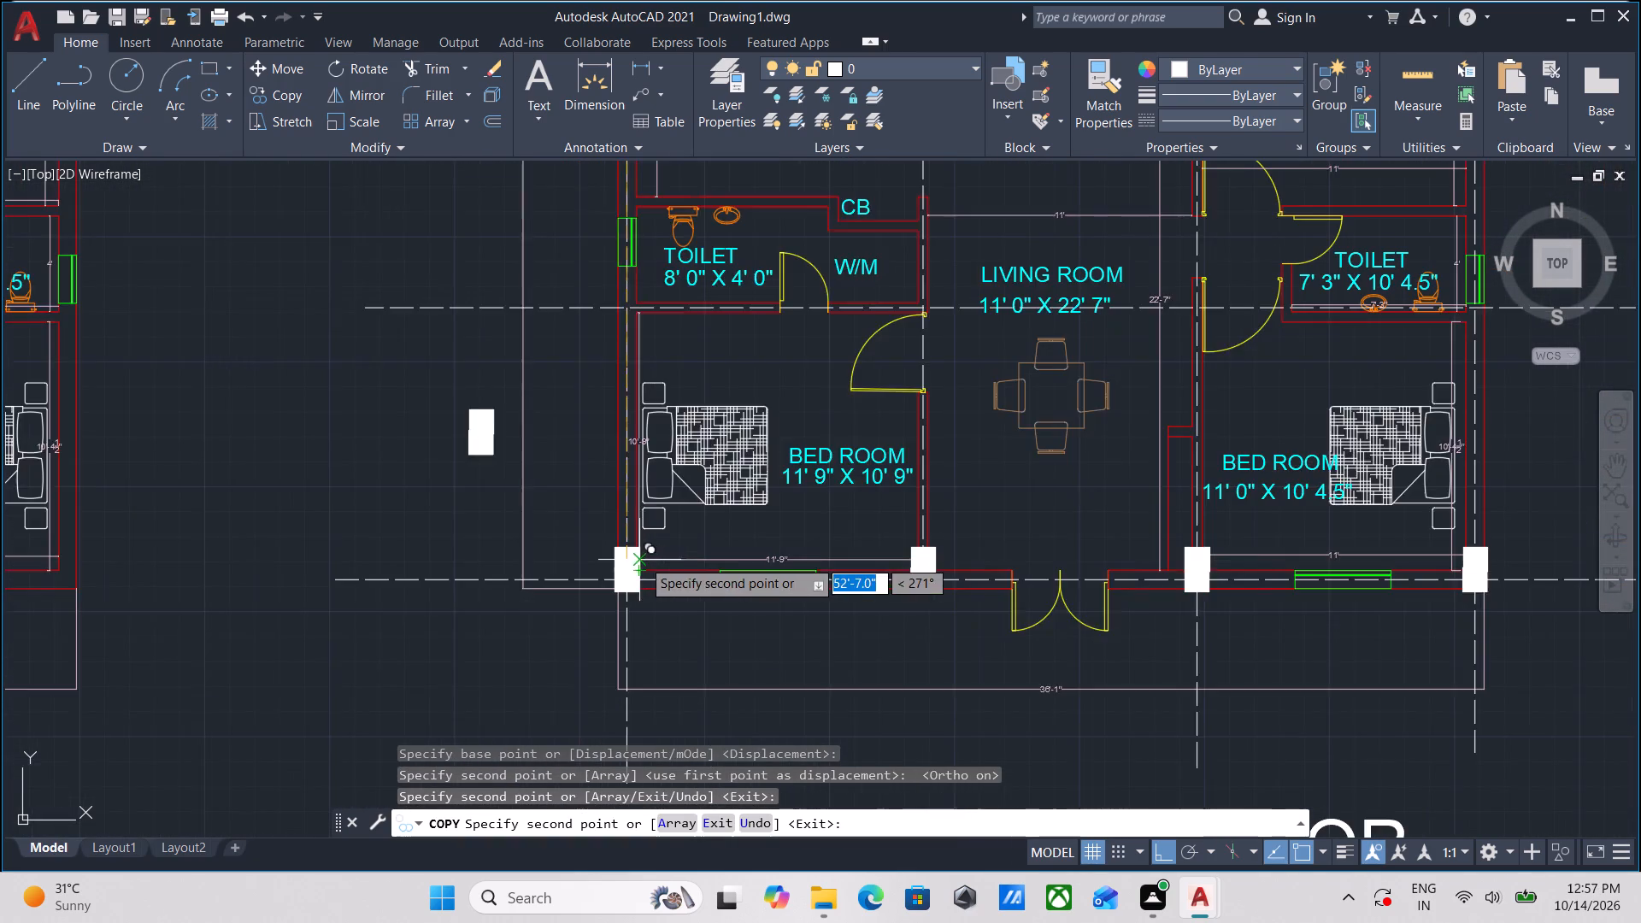
{"action": "middle_click_drag", "start_coordinate": [642, 559], "coordinate": [556, 620]}
{"action": "middle_click_drag", "start_coordinate": [597, 483], "coordinate": [594, 569]}
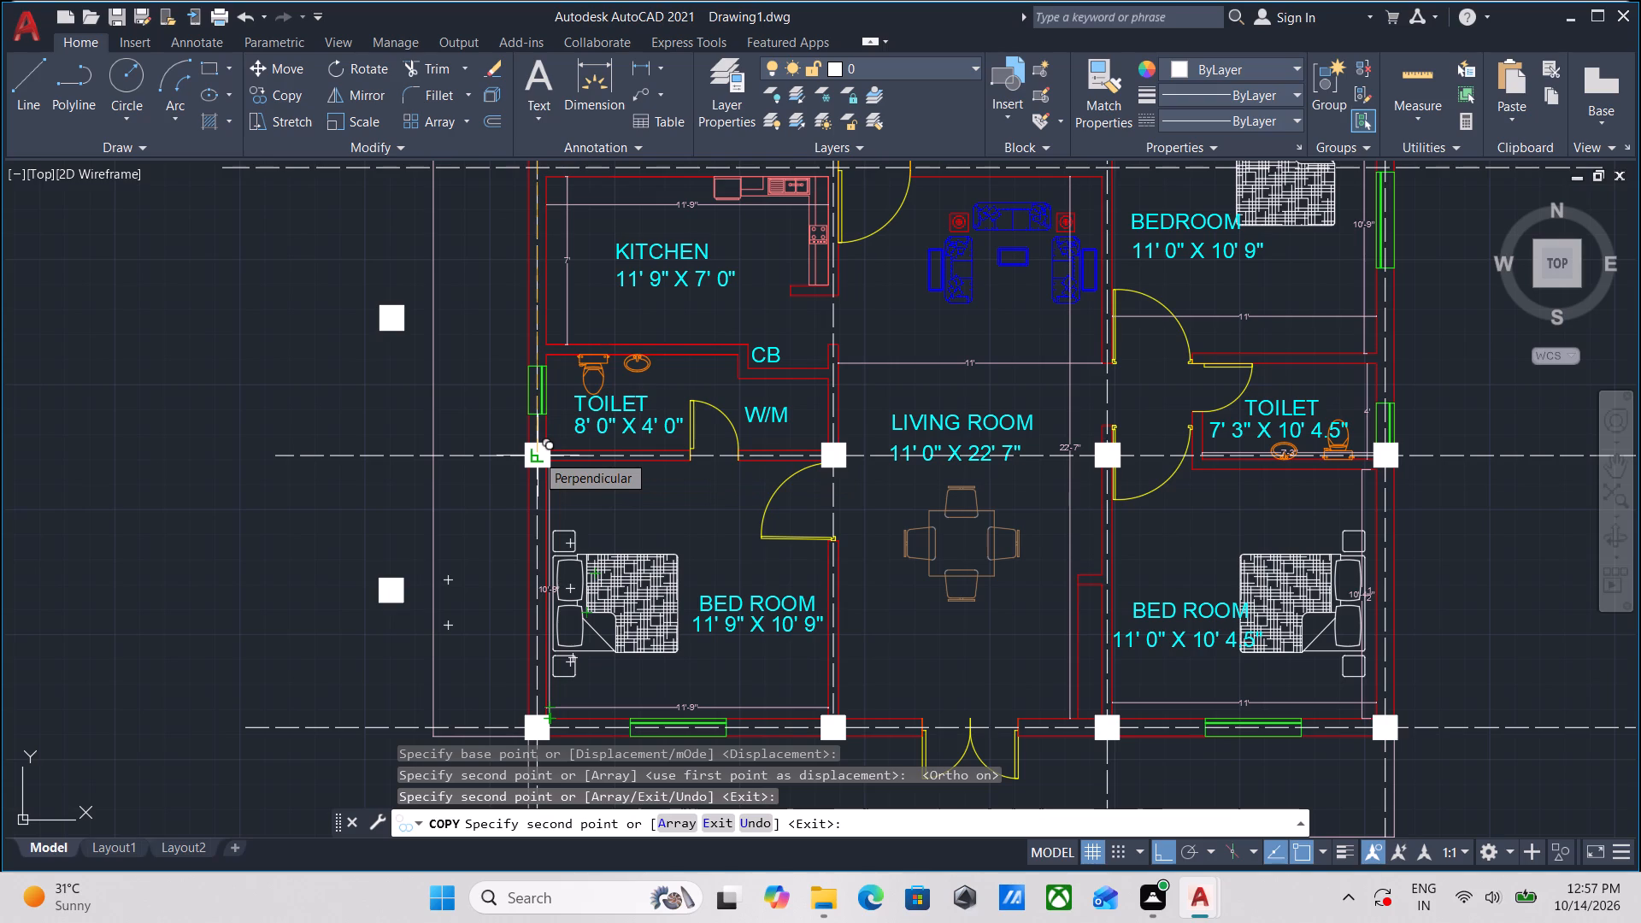
{"action": "left_click", "coordinate": [536, 454]}
{"action": "middle_click_drag", "start_coordinate": [534, 288], "coordinate": [540, 485]}
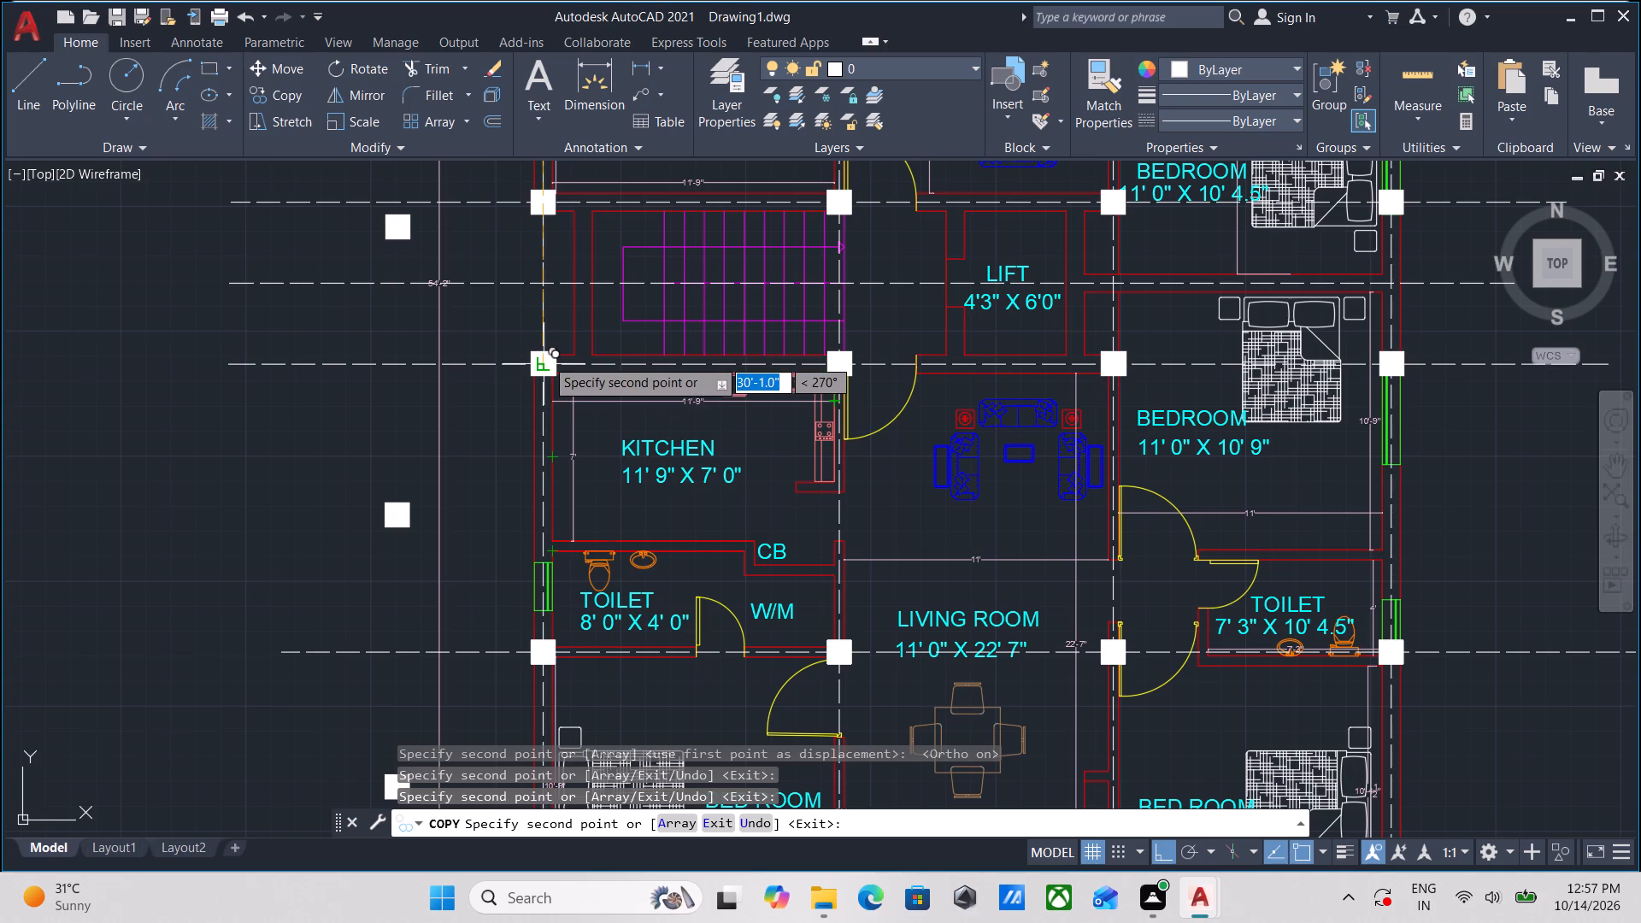
{"action": "scroll", "coordinate": [545, 358], "scroll_direction": "up", "scroll_amount": 2}
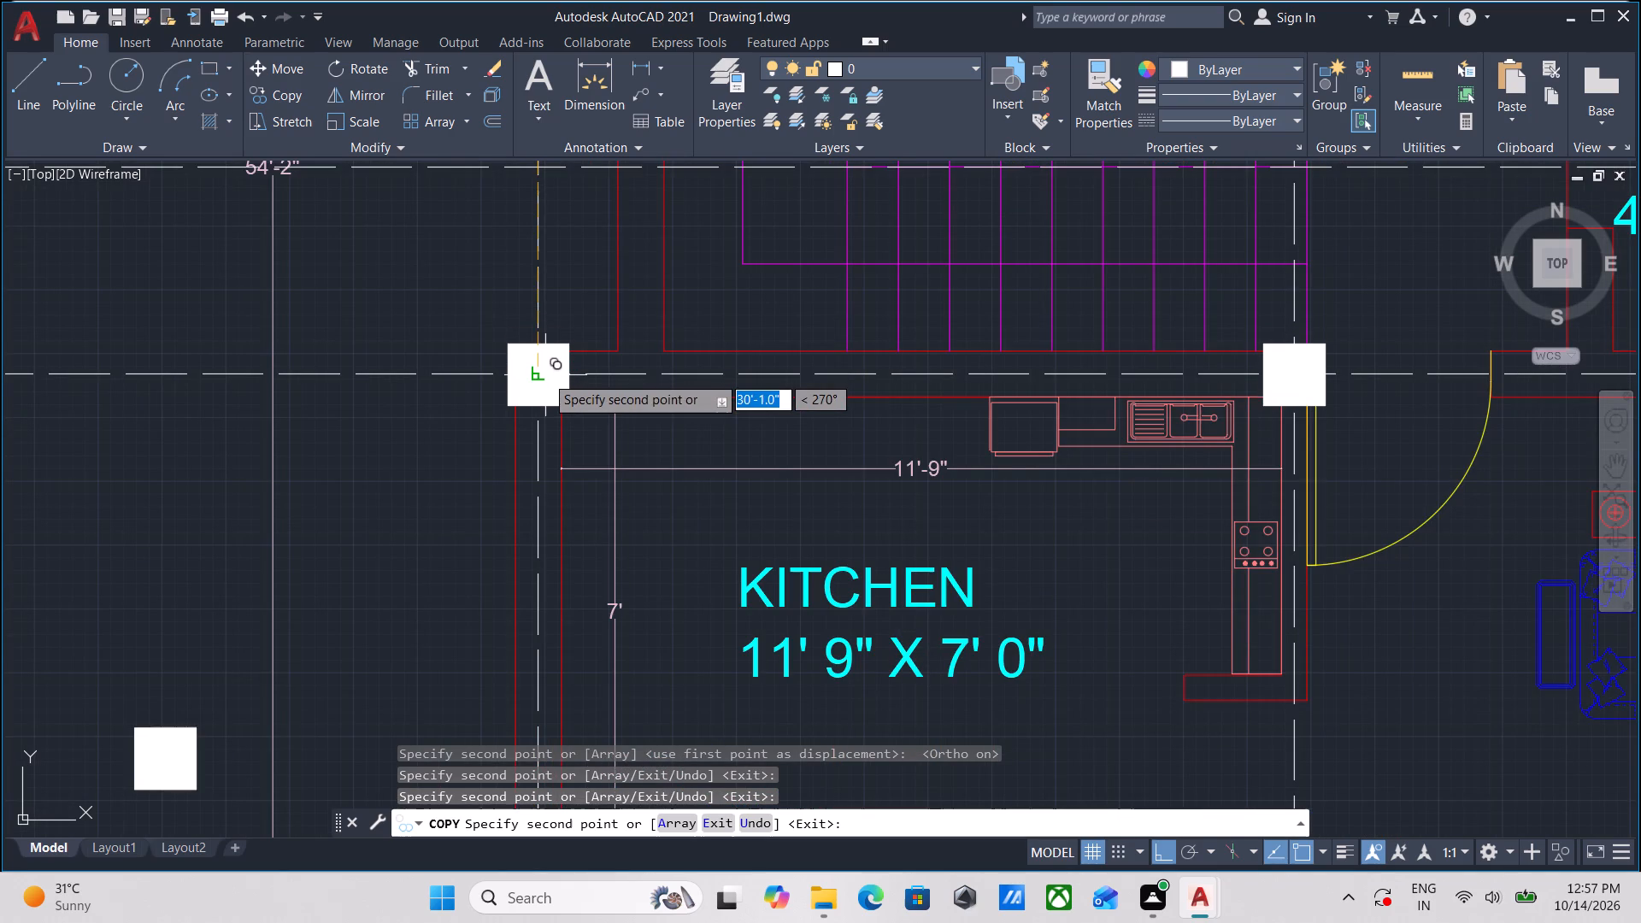
{"action": "left_click", "coordinate": [545, 375]}
Place another copy of the column row on the centre line between the north kitchen and toilet, and finish copying.
{"action": "scroll", "coordinate": [562, 320], "scroll_direction": "down", "scroll_amount": 1}
{"action": "middle_click_drag", "start_coordinate": [562, 326], "coordinate": [533, 501]}
{"action": "scroll", "coordinate": [540, 472], "scroll_direction": "down", "scroll_amount": 2}
{"action": "middle_click_drag", "start_coordinate": [540, 472], "coordinate": [534, 583]}
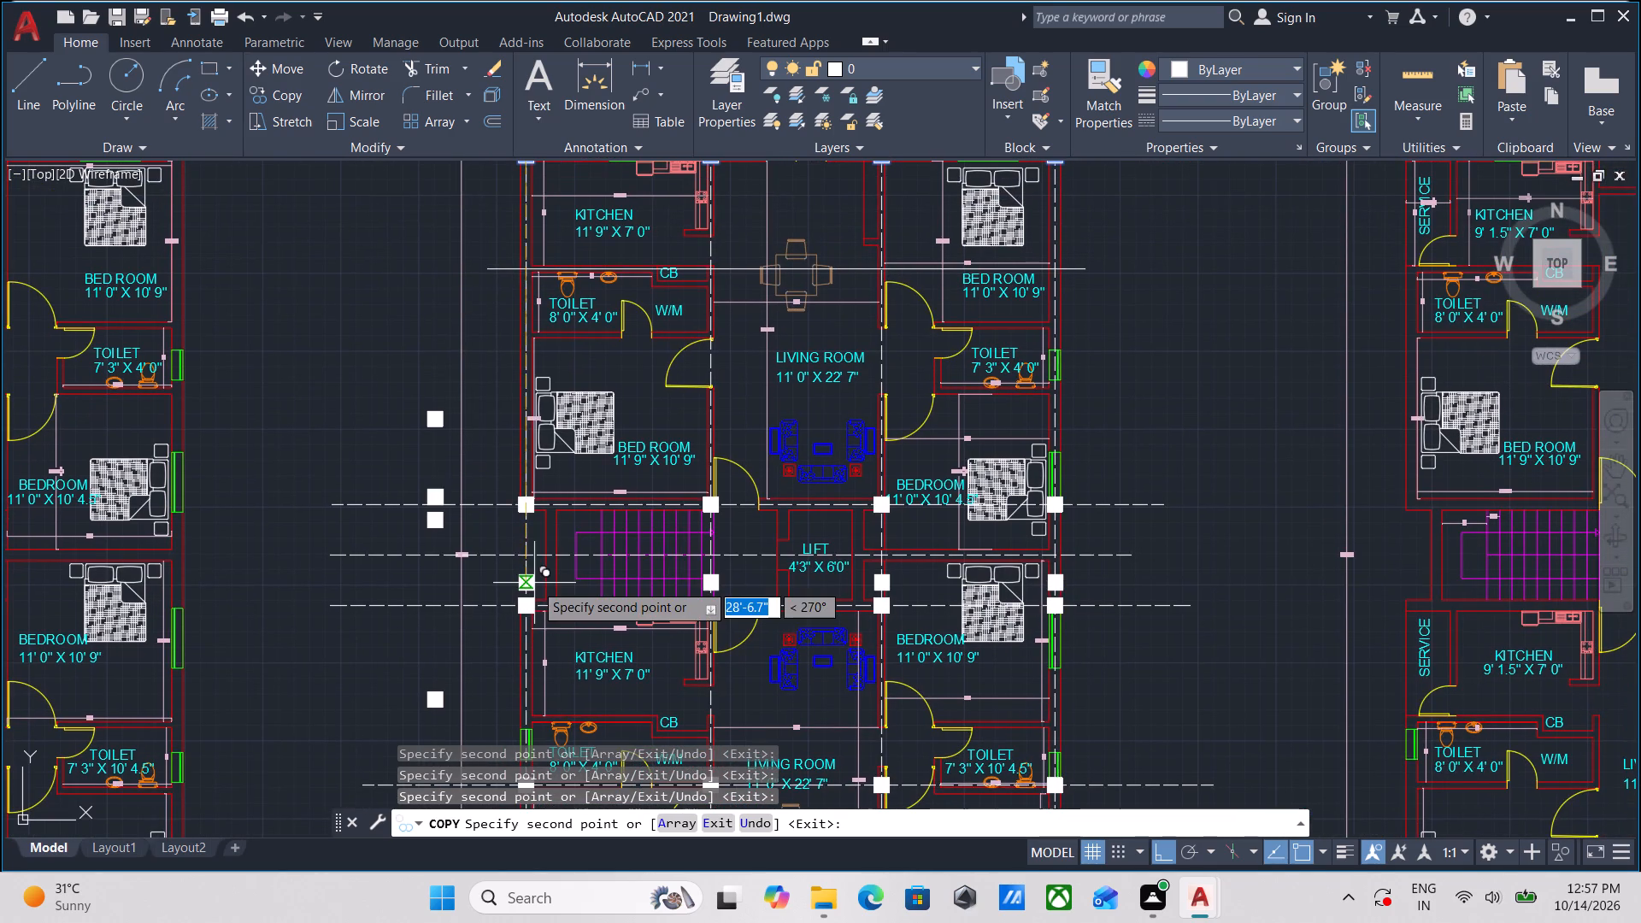
{"action": "middle_click_drag", "start_coordinate": [545, 350], "coordinate": [540, 456]}
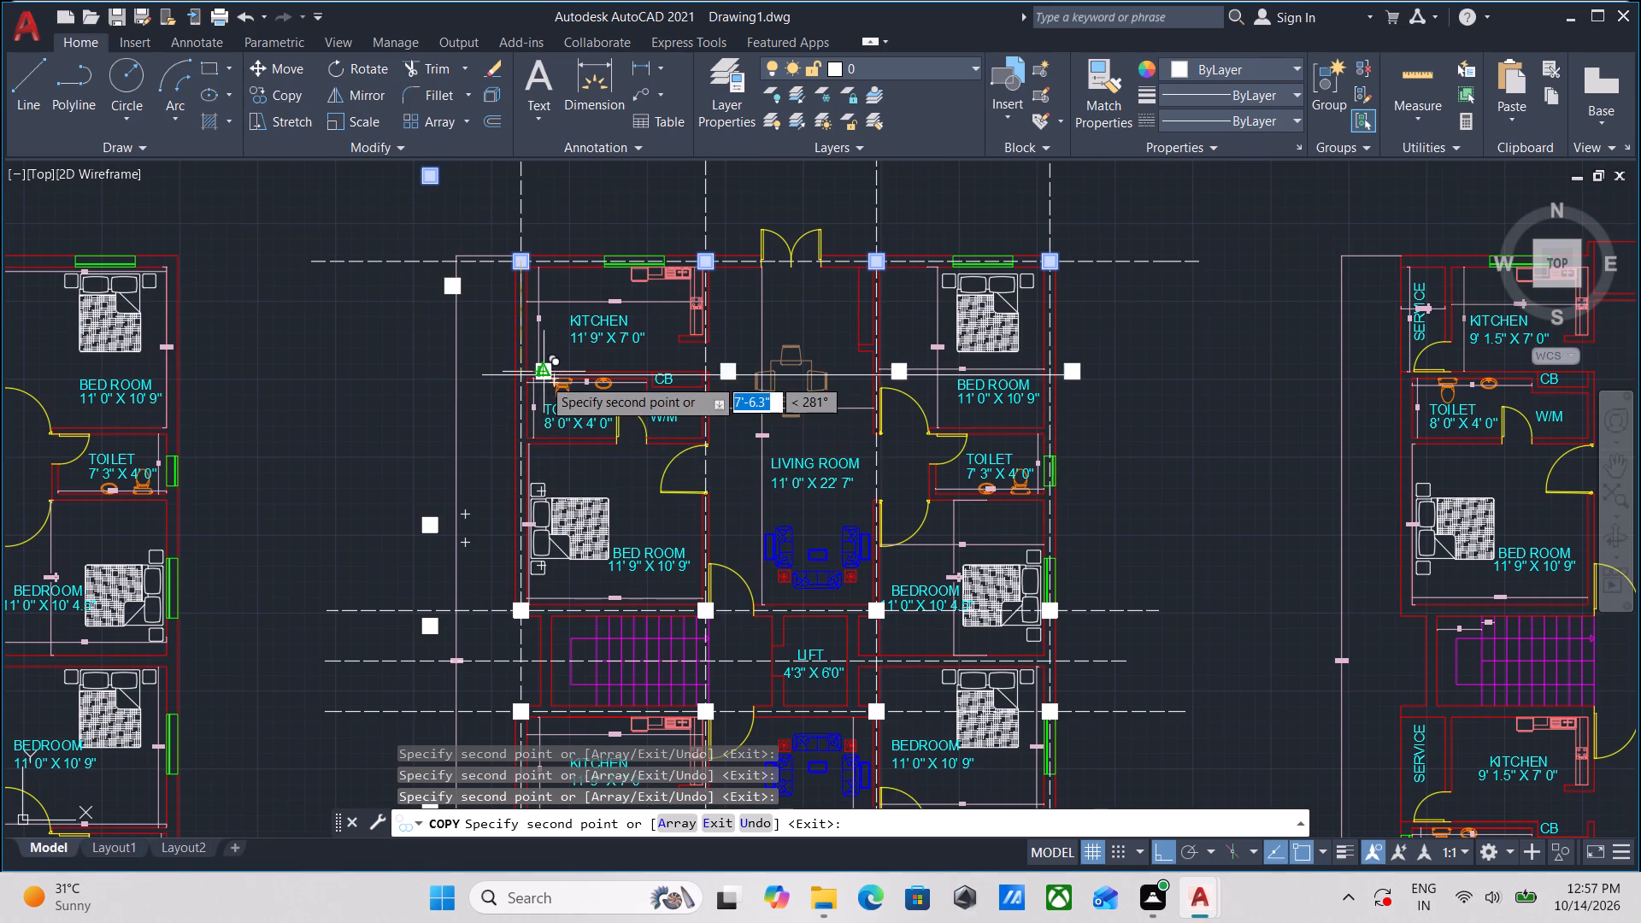
{"action": "scroll", "coordinate": [543, 378], "scroll_direction": "up", "scroll_amount": 2}
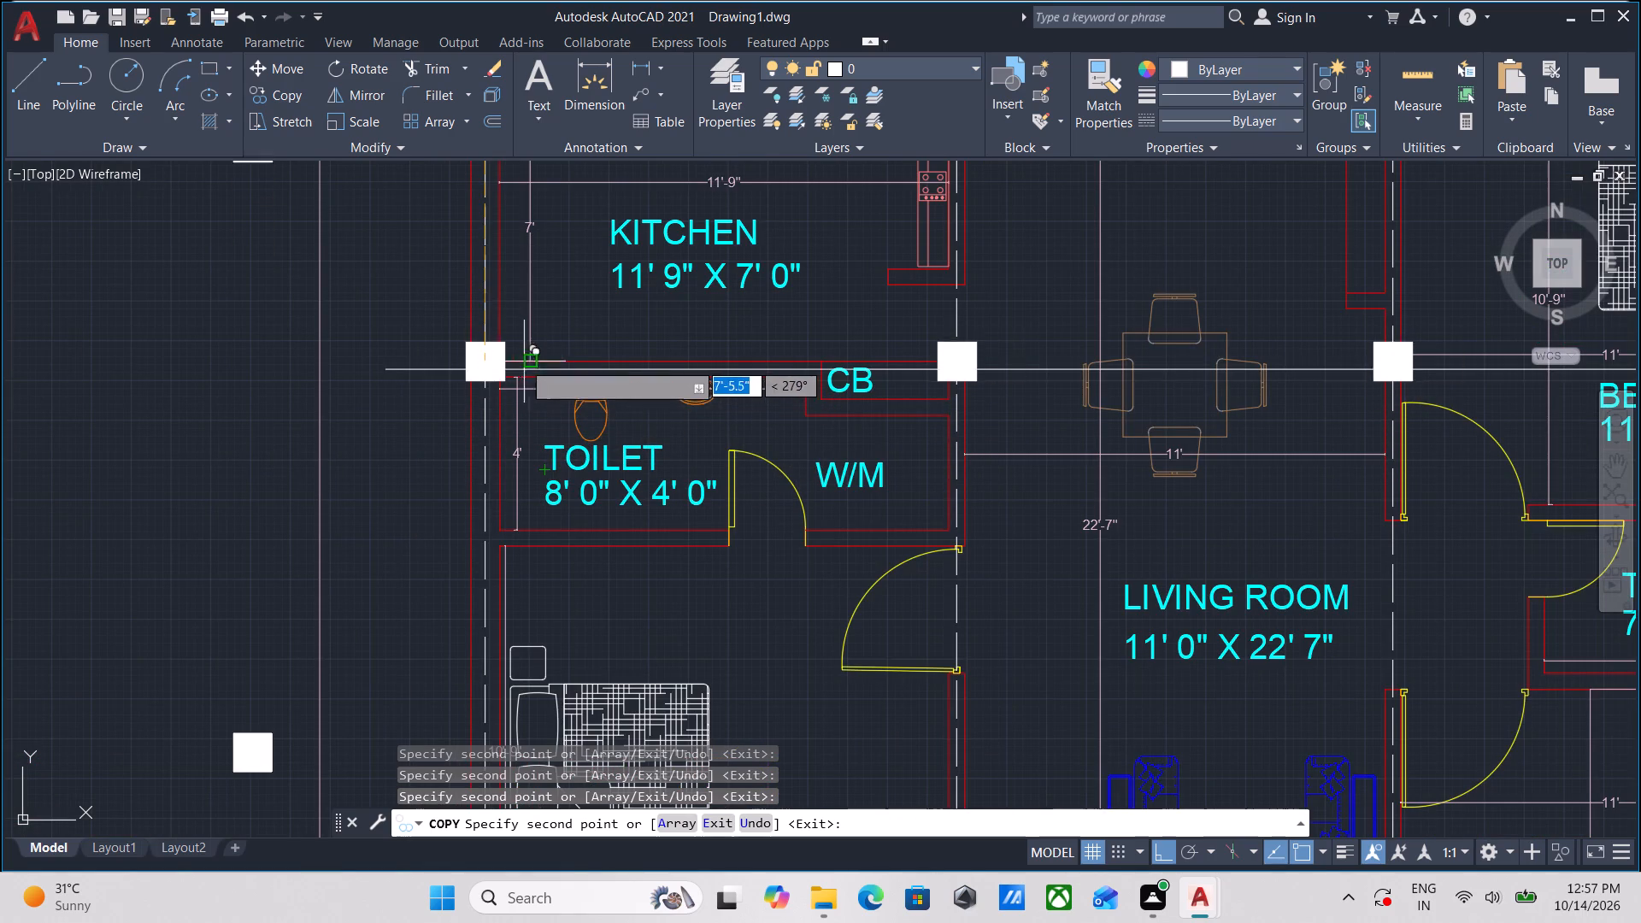
{"action": "left_click", "coordinate": [481, 371]}
{"action": "scroll", "coordinate": [494, 362], "scroll_direction": "down", "scroll_amount": 2}
{"action": "middle_click_drag", "start_coordinate": [485, 450], "coordinate": [477, 533]}
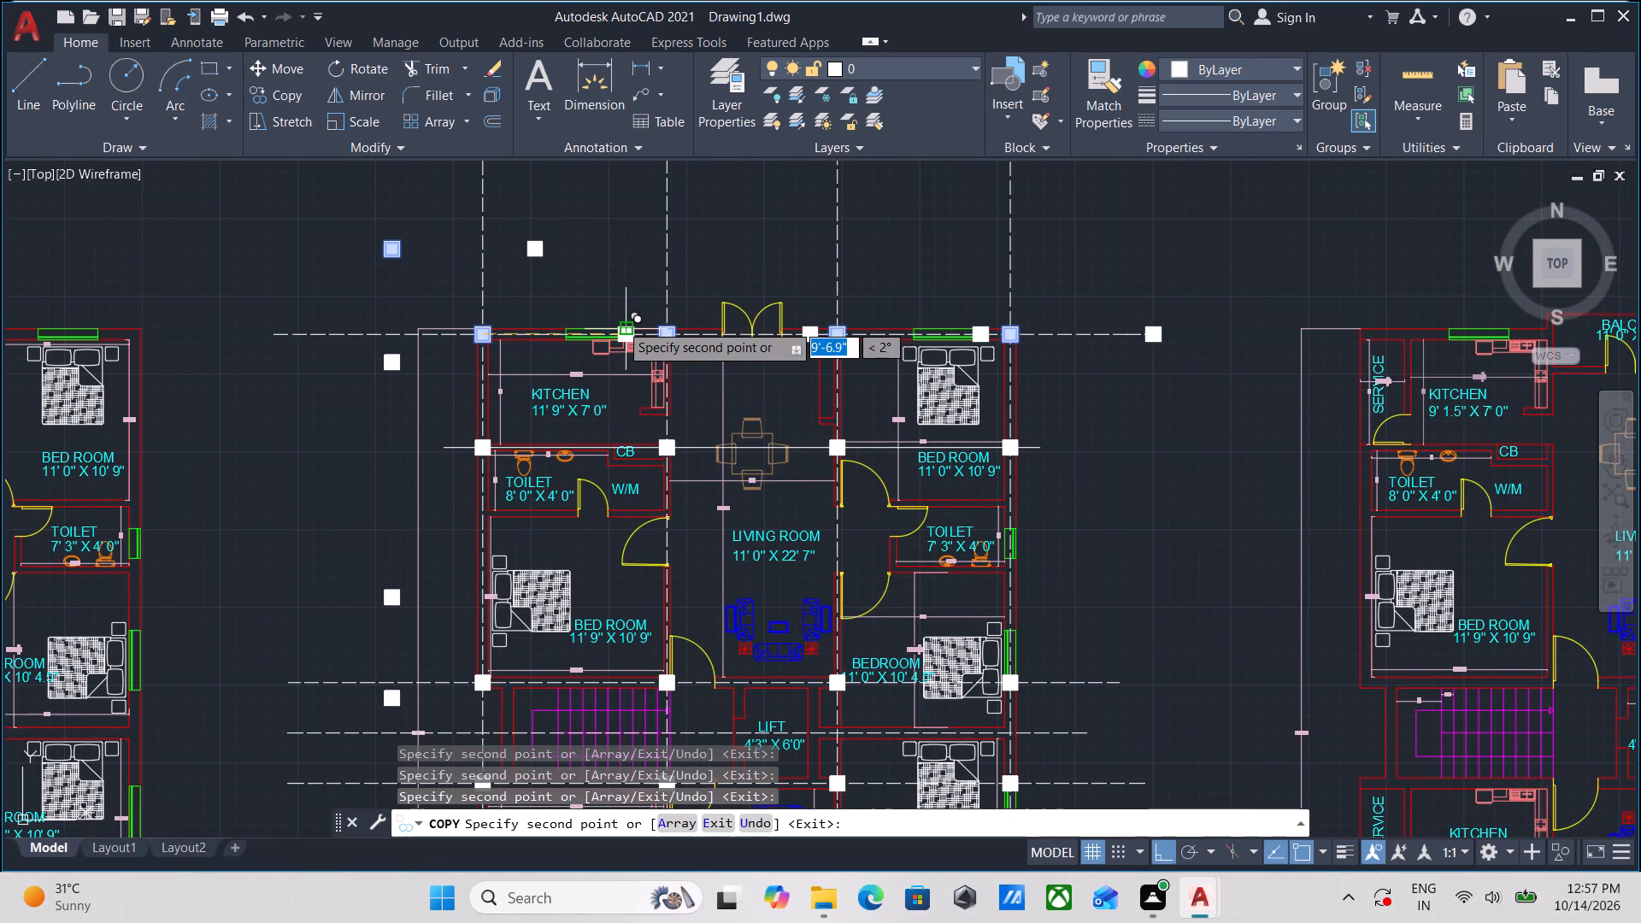
{"action": "scroll", "coordinate": [620, 323], "scroll_direction": "down", "scroll_amount": 2}
{"action": "middle_click_drag", "start_coordinate": [620, 323], "coordinate": [626, 219]}
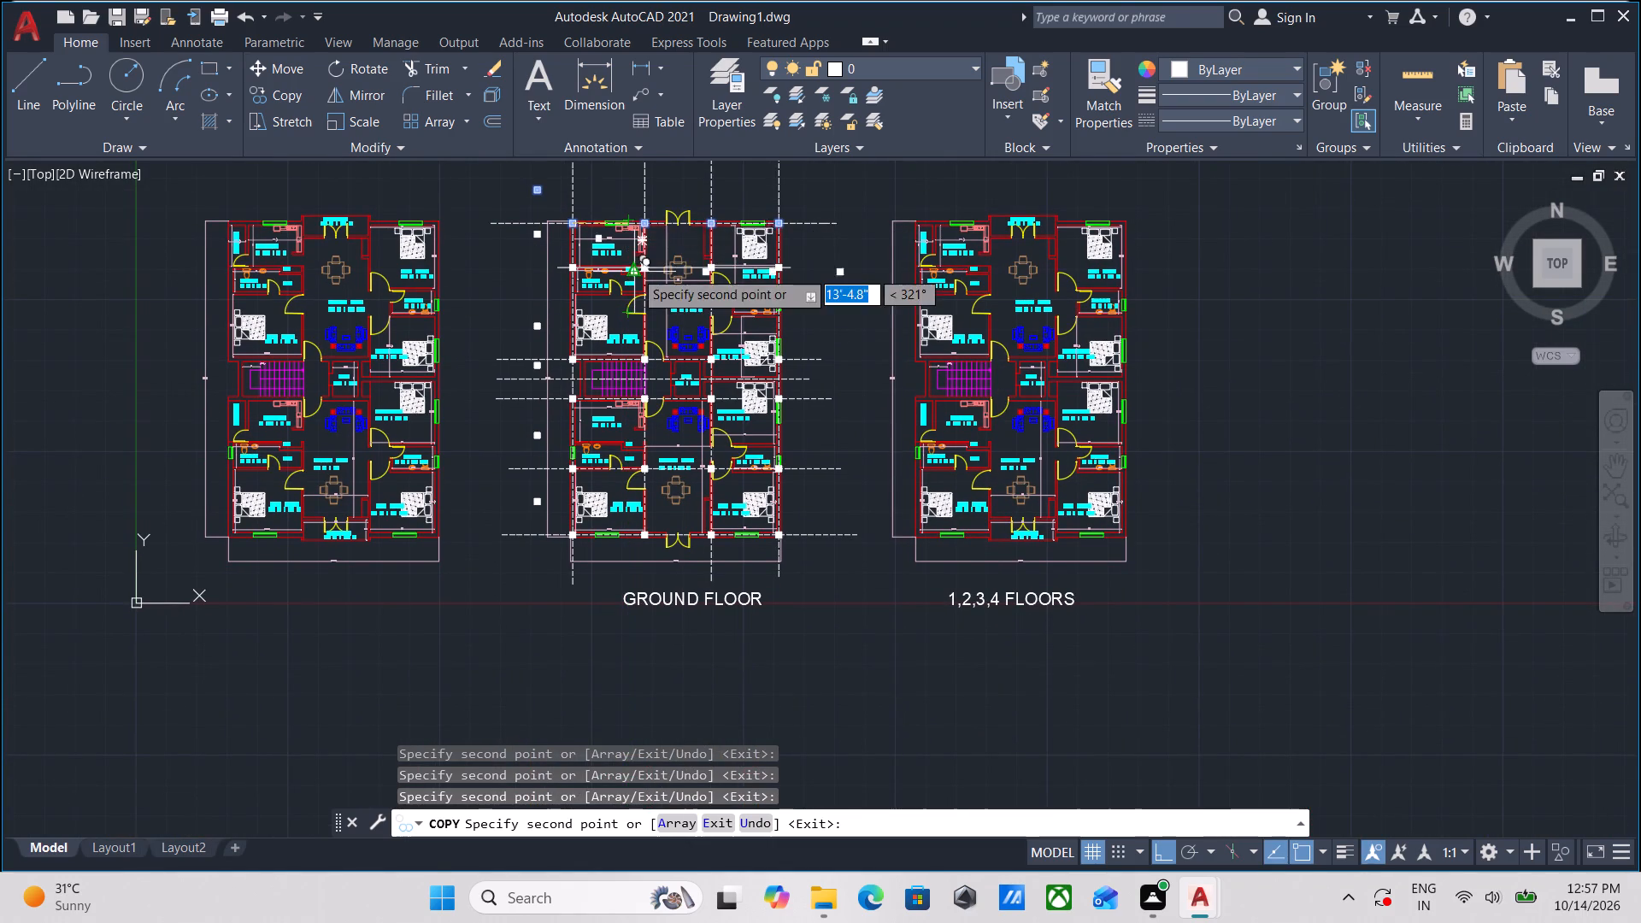
{"action": "scroll", "coordinate": [622, 256], "scroll_direction": "up", "scroll_amount": 2}
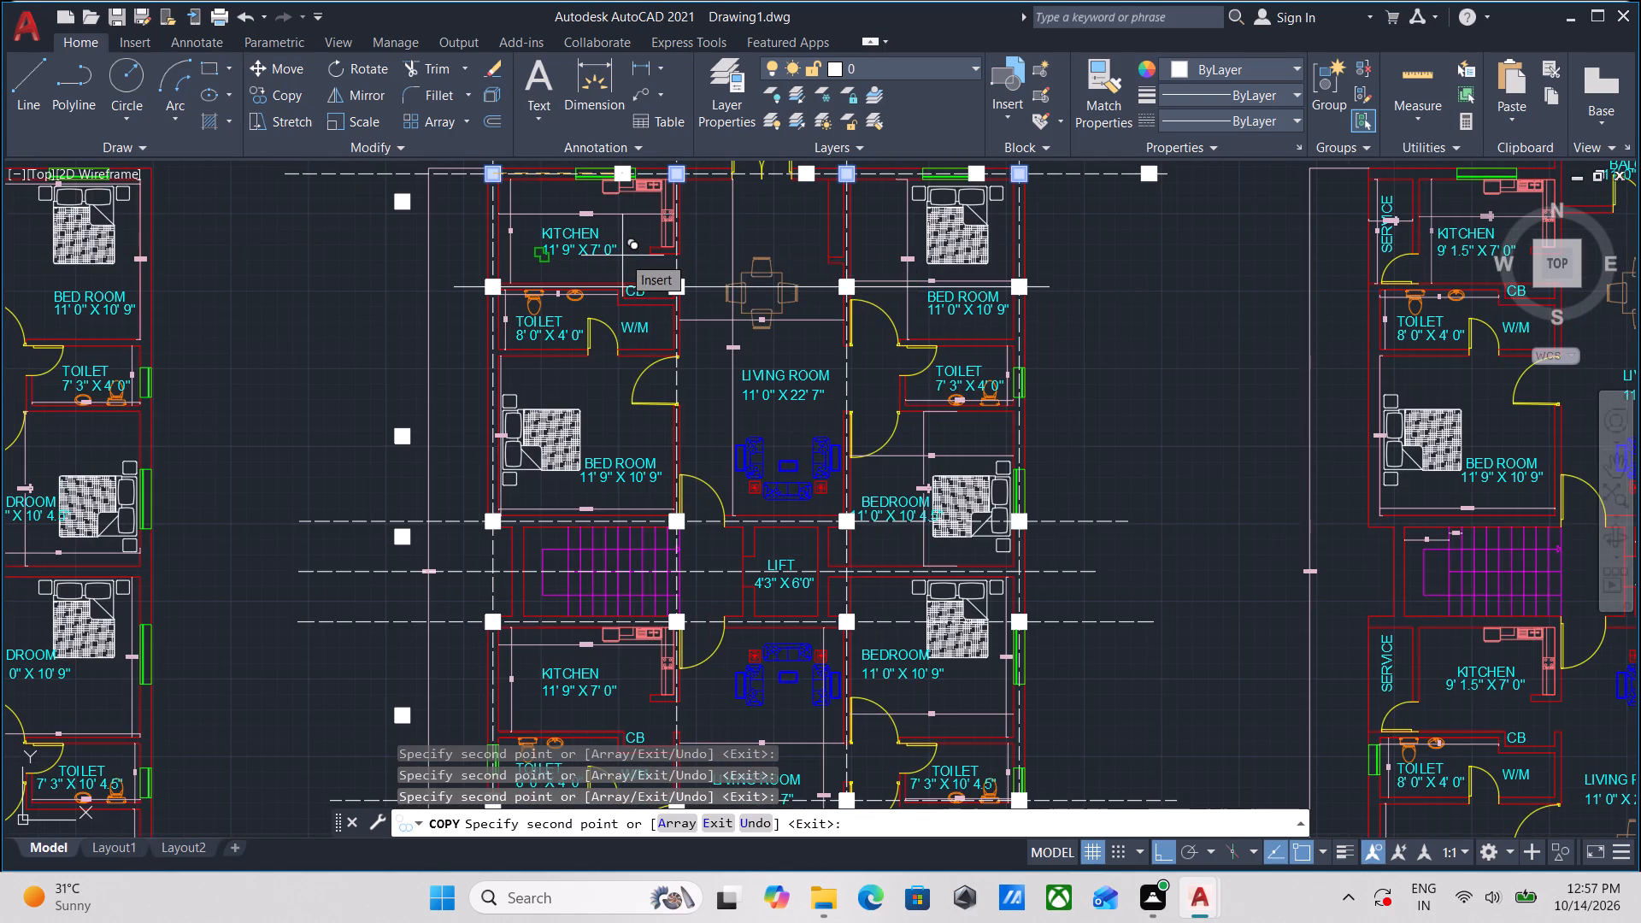
{"action": "scroll", "coordinate": [622, 260], "scroll_direction": "up", "scroll_amount": 1}
{"action": "scroll", "coordinate": [625, 258], "scroll_direction": "down", "scroll_amount": 1}
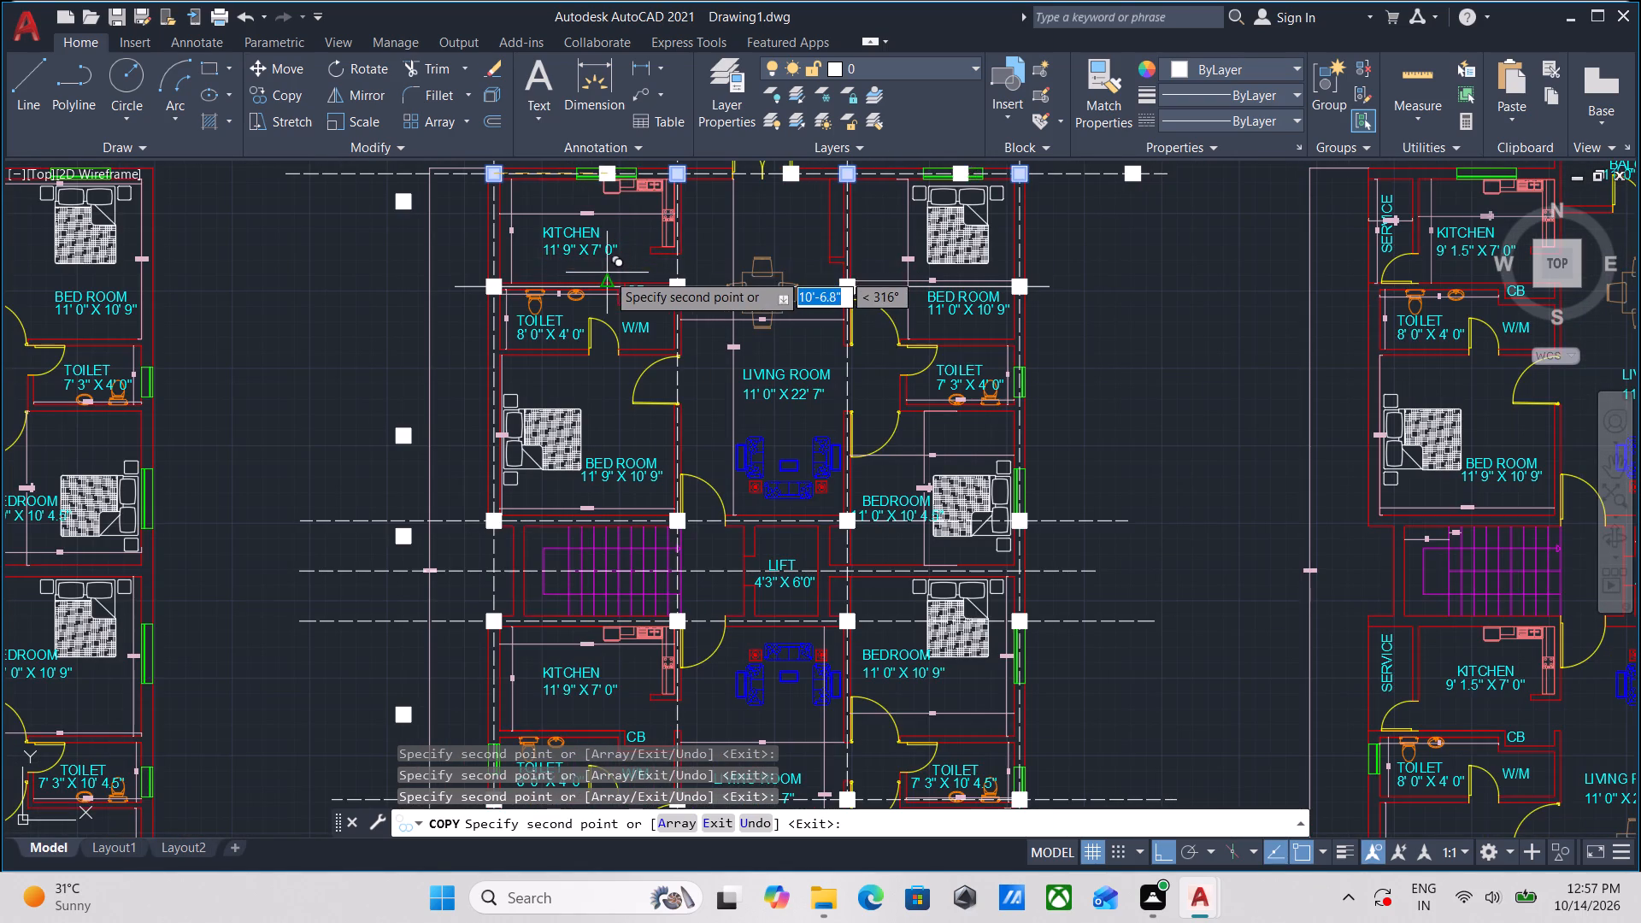
{"action": "middle_click_drag", "start_coordinate": [607, 273], "coordinate": [593, 419]}
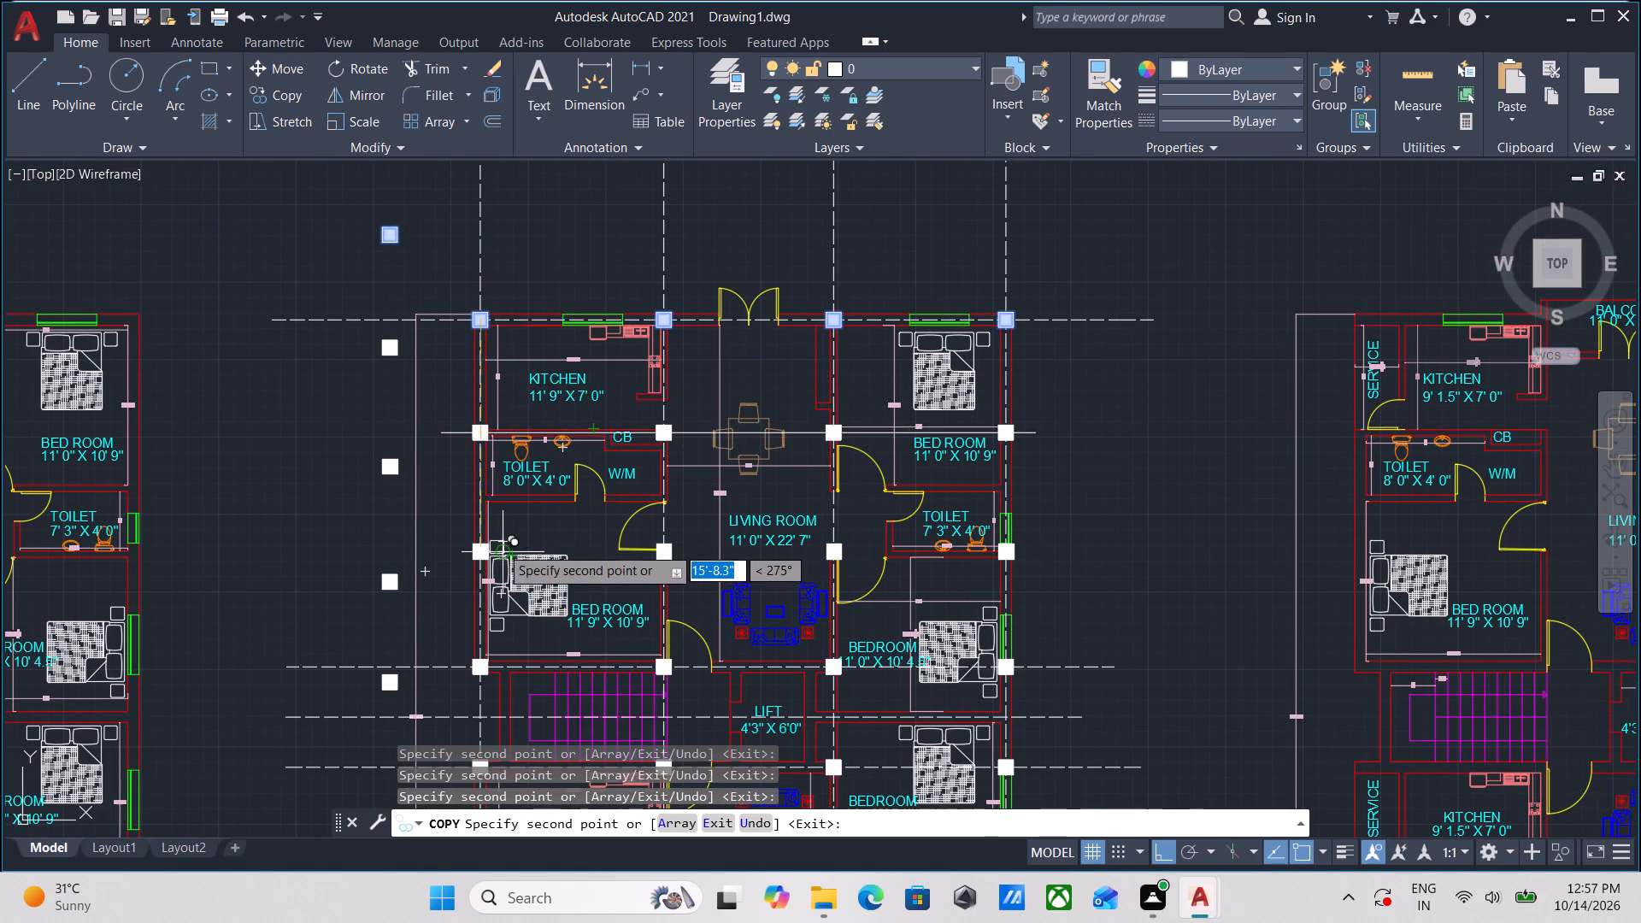
{"action": "scroll", "coordinate": [499, 546], "scroll_direction": "up", "scroll_amount": 2}
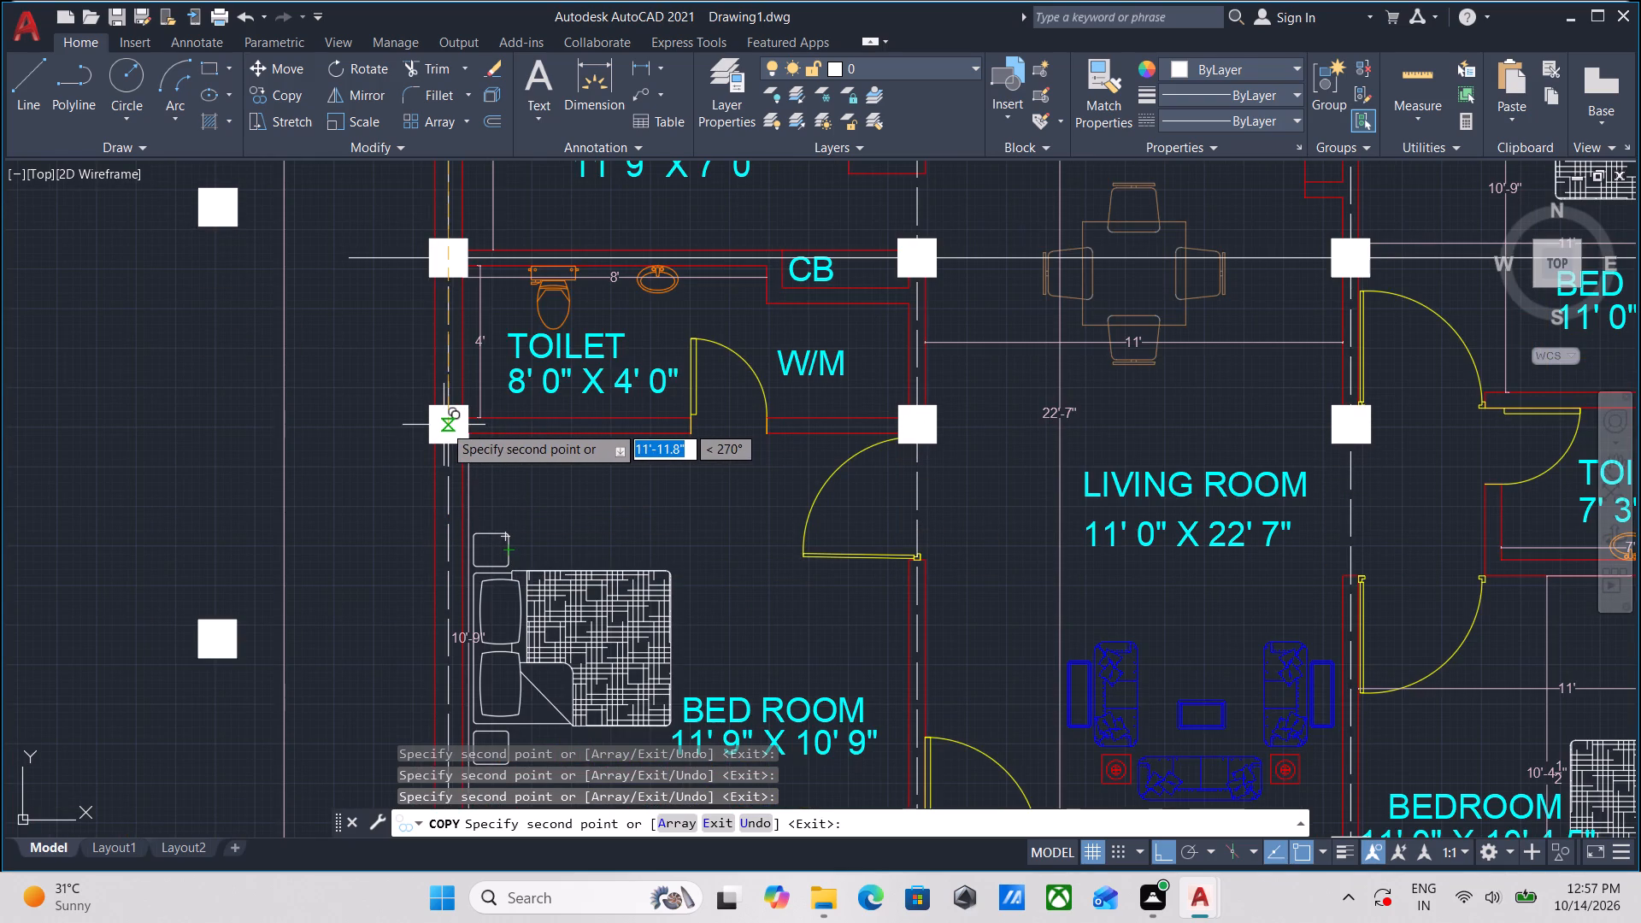
{"action": "scroll", "coordinate": [446, 472], "scroll_direction": "down", "scroll_amount": 2}
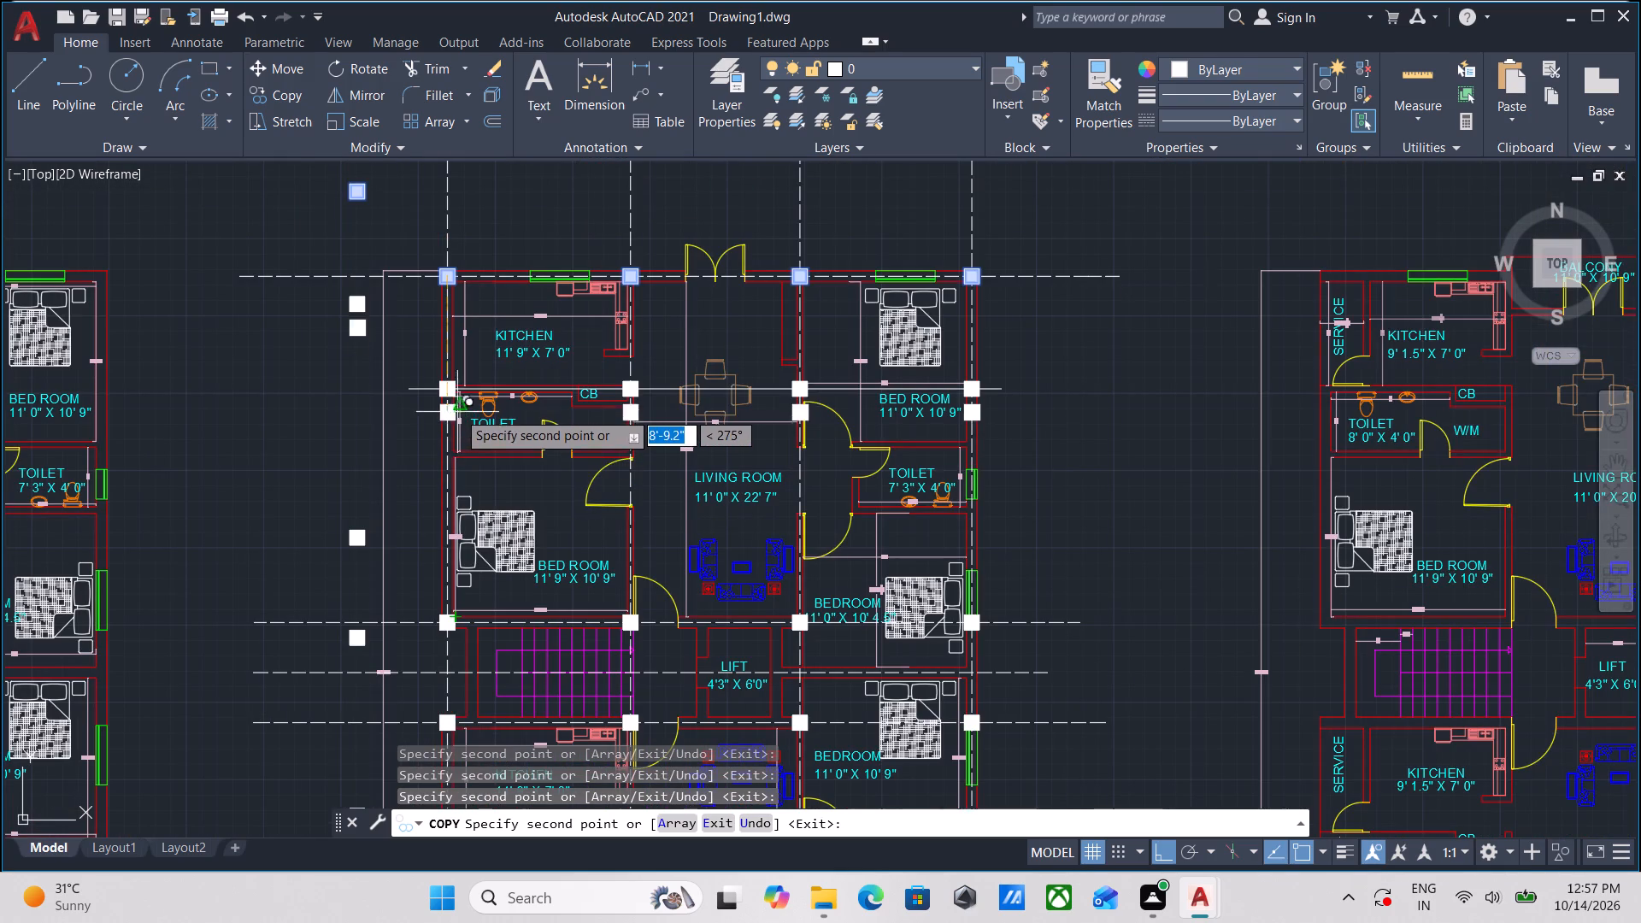
{"action": "key", "text": "Escape"}
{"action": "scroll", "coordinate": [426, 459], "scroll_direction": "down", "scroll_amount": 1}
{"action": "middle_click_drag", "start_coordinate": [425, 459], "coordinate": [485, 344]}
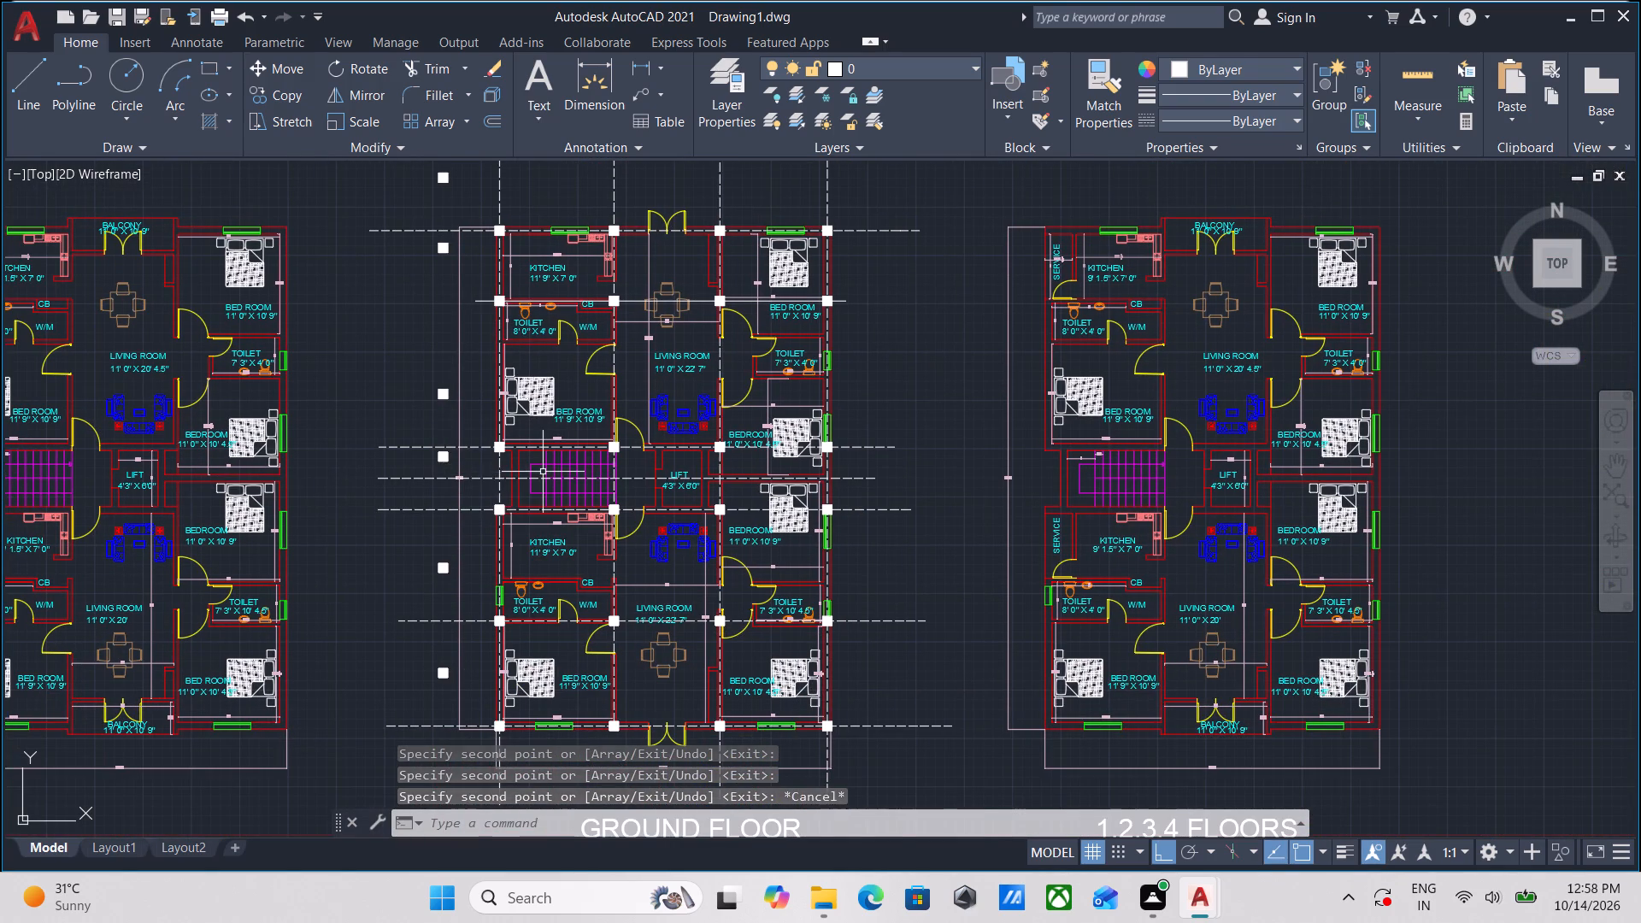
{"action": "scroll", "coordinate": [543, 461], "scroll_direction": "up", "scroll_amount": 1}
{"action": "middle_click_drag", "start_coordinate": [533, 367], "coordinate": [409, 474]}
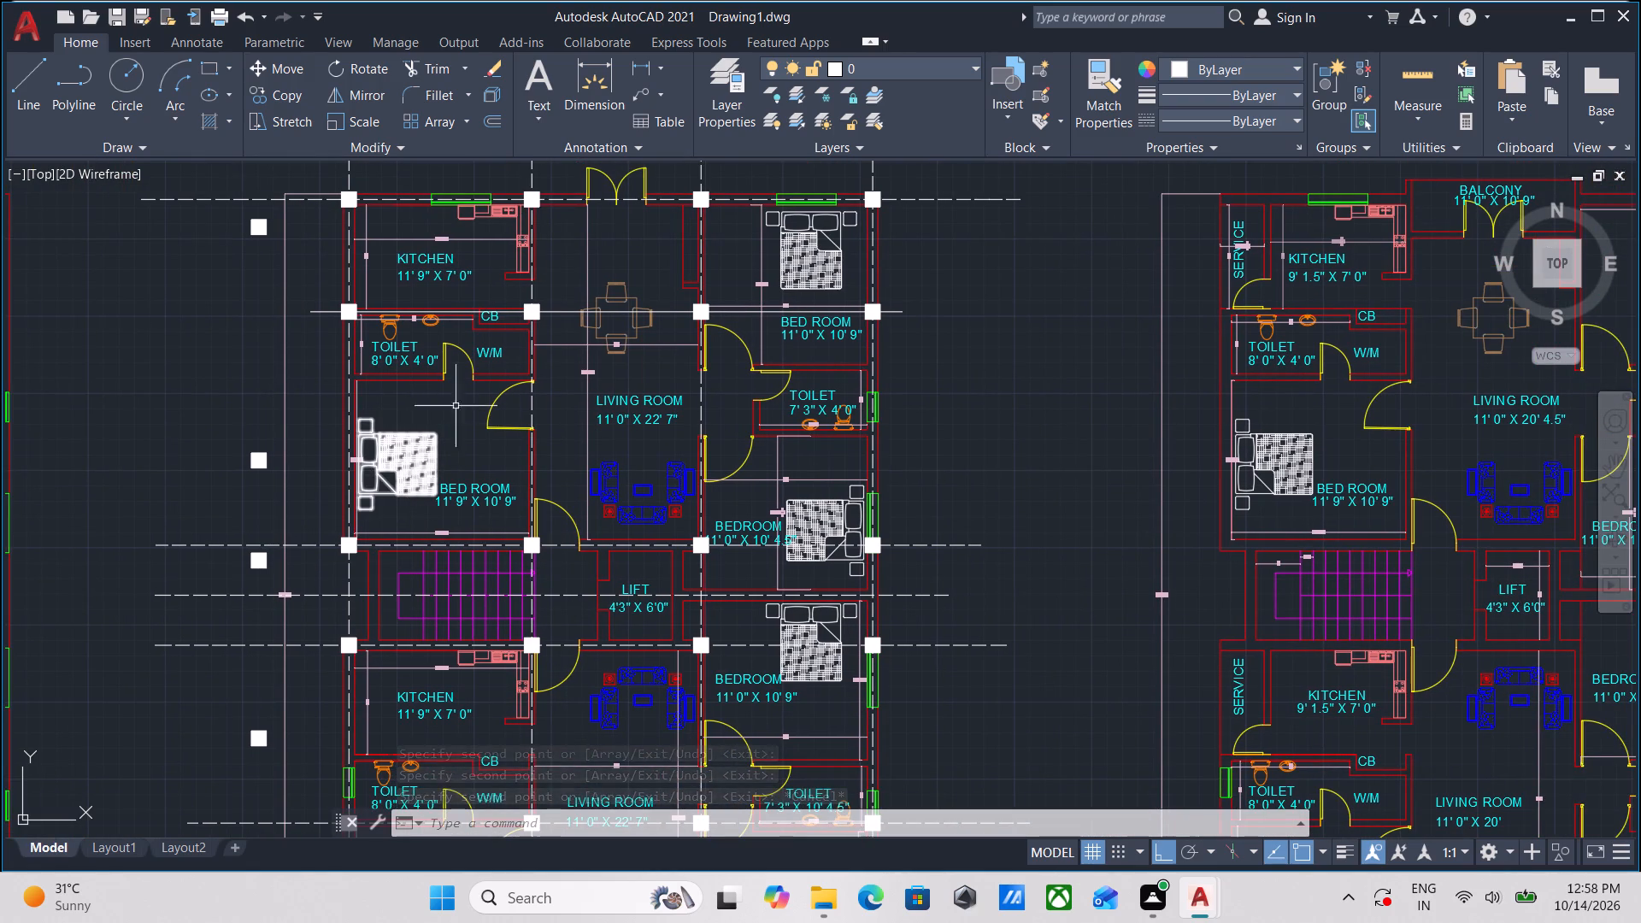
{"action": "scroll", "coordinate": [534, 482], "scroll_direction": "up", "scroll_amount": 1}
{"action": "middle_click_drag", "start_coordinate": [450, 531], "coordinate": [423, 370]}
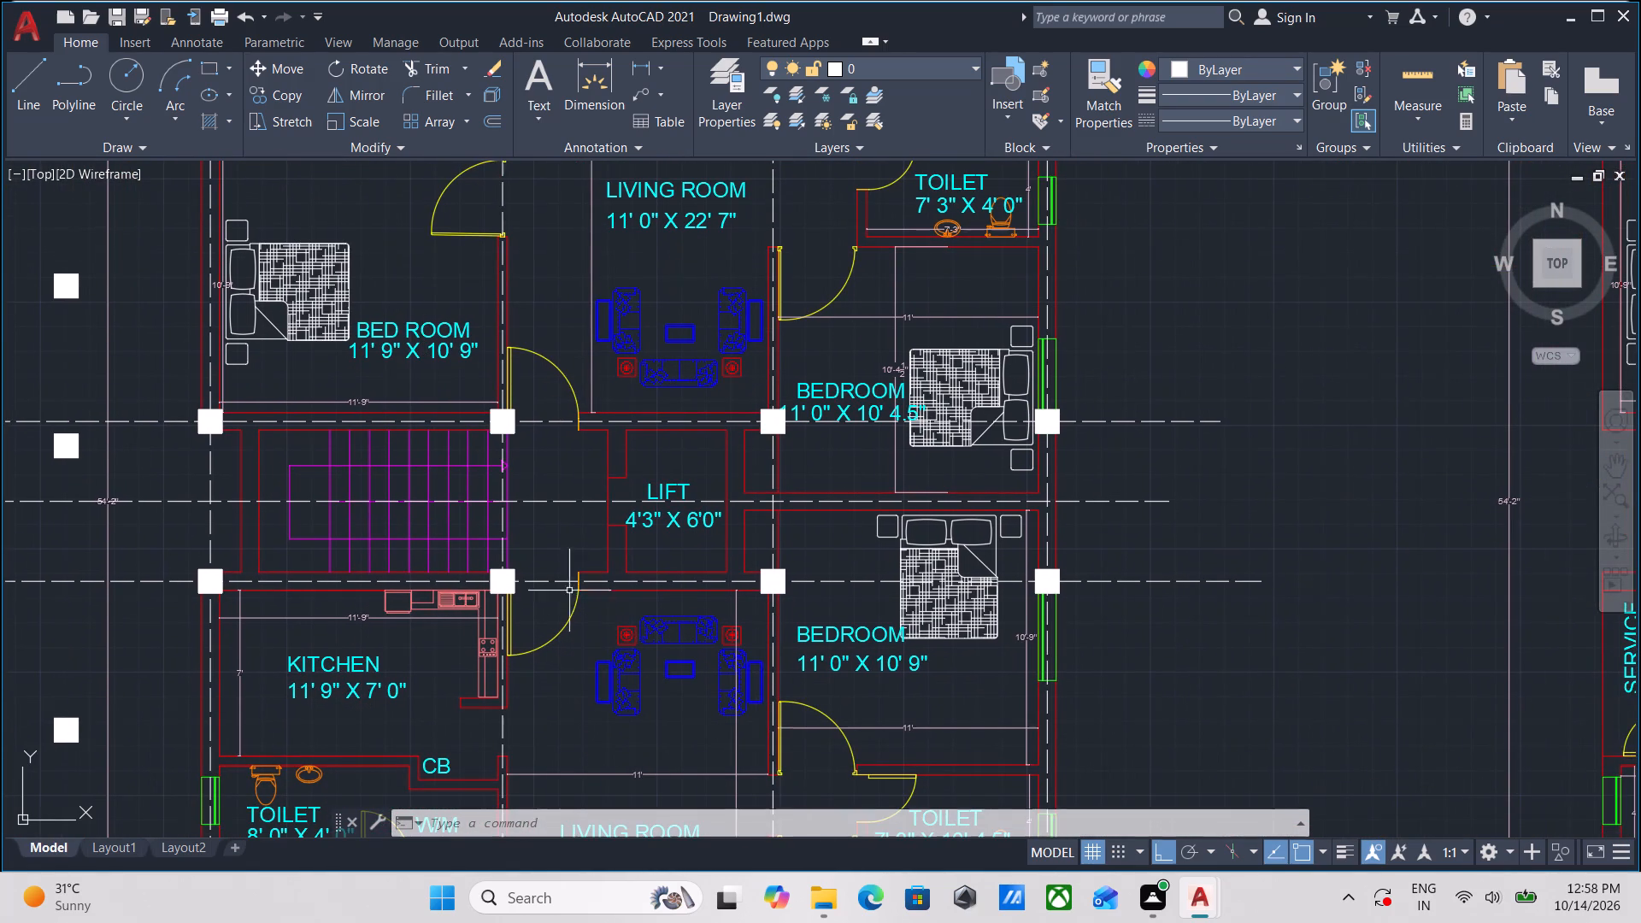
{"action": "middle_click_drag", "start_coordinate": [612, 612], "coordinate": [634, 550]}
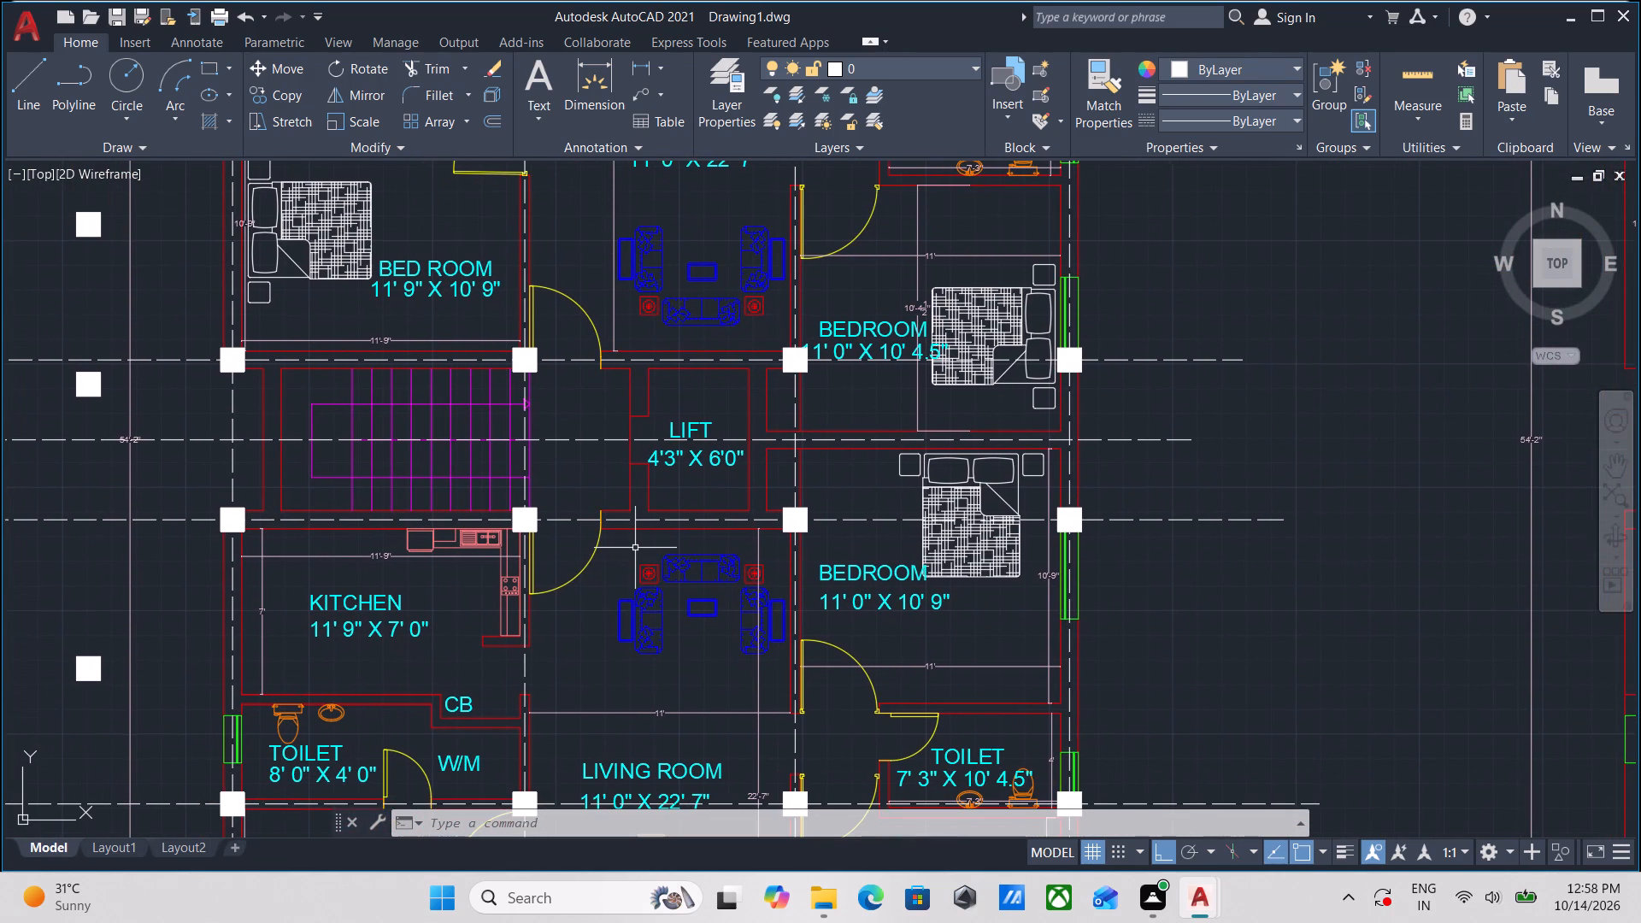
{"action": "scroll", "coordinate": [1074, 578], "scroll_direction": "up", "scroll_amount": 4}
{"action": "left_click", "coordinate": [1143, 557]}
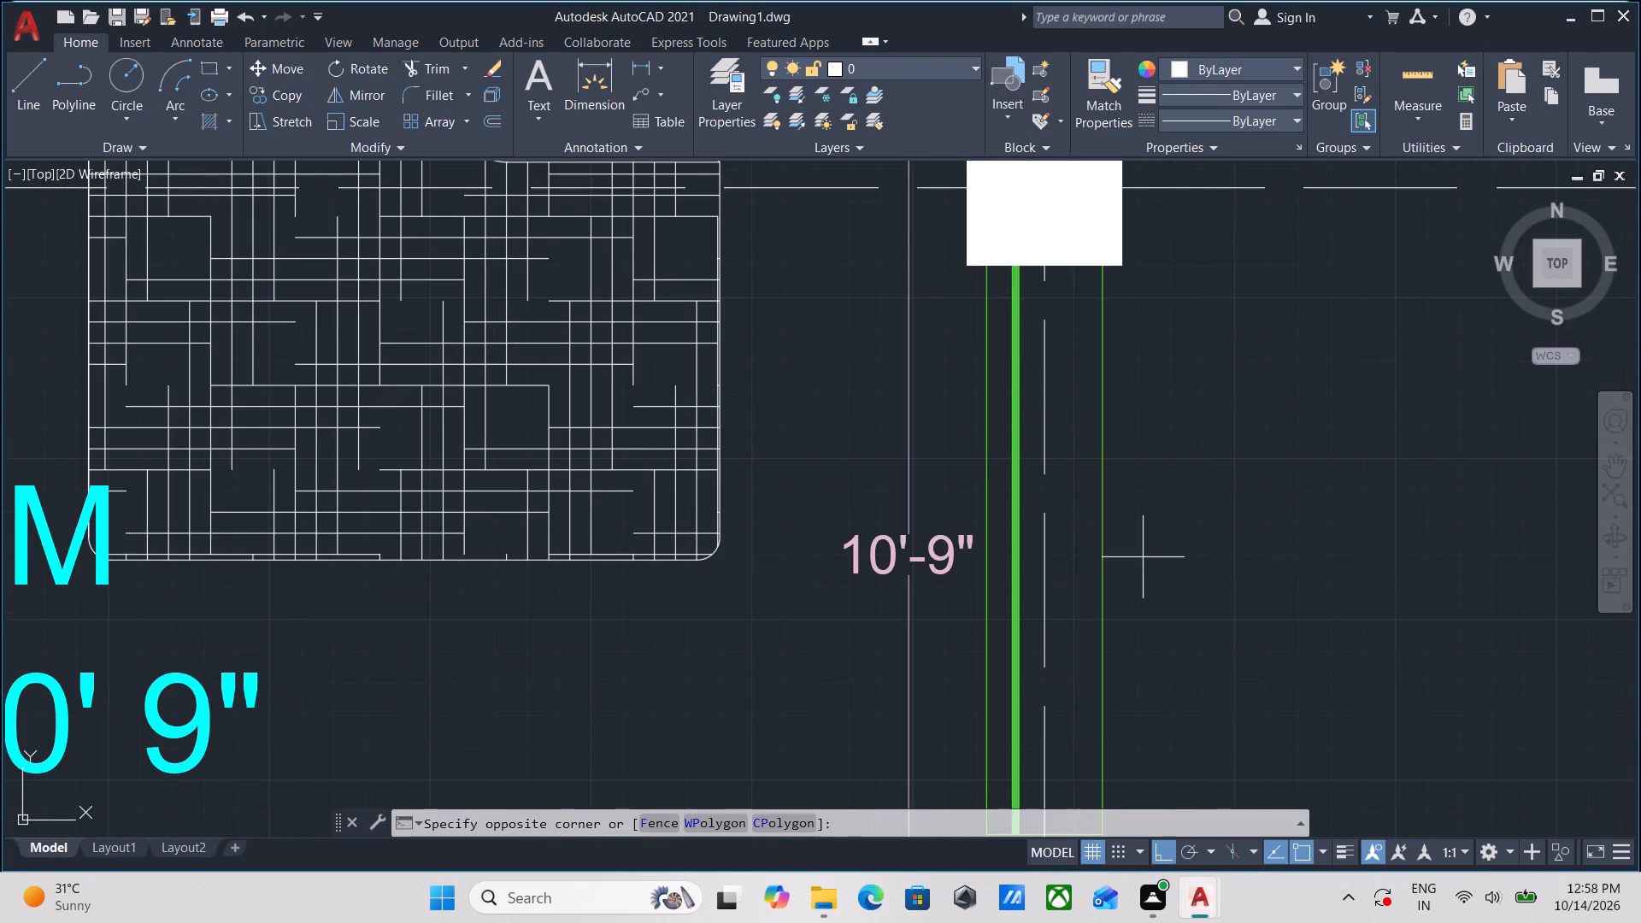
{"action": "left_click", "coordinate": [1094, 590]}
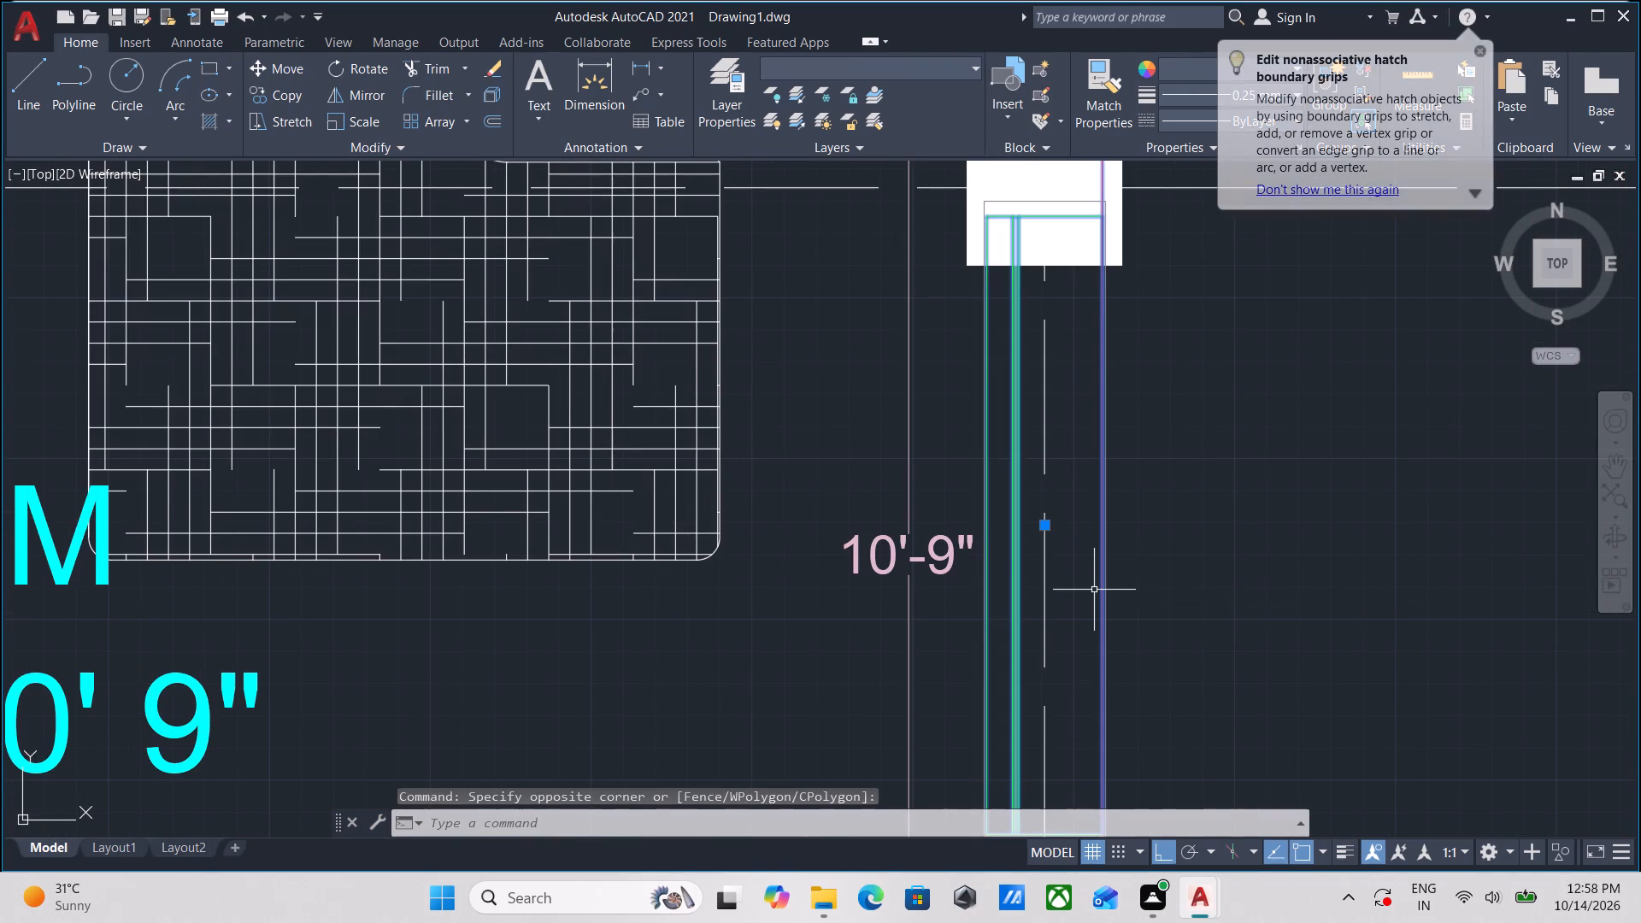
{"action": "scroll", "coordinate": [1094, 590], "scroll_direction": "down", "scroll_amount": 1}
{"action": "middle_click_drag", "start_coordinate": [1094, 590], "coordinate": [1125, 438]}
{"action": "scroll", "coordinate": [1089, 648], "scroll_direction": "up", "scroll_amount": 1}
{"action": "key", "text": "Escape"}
Move the 11'0" x 10'9" south bedroom's east window about 3.8 inches south by its northeast corner to the column's south face.
{"action": "scroll", "coordinate": [1068, 581], "scroll_direction": "up", "scroll_amount": 1}
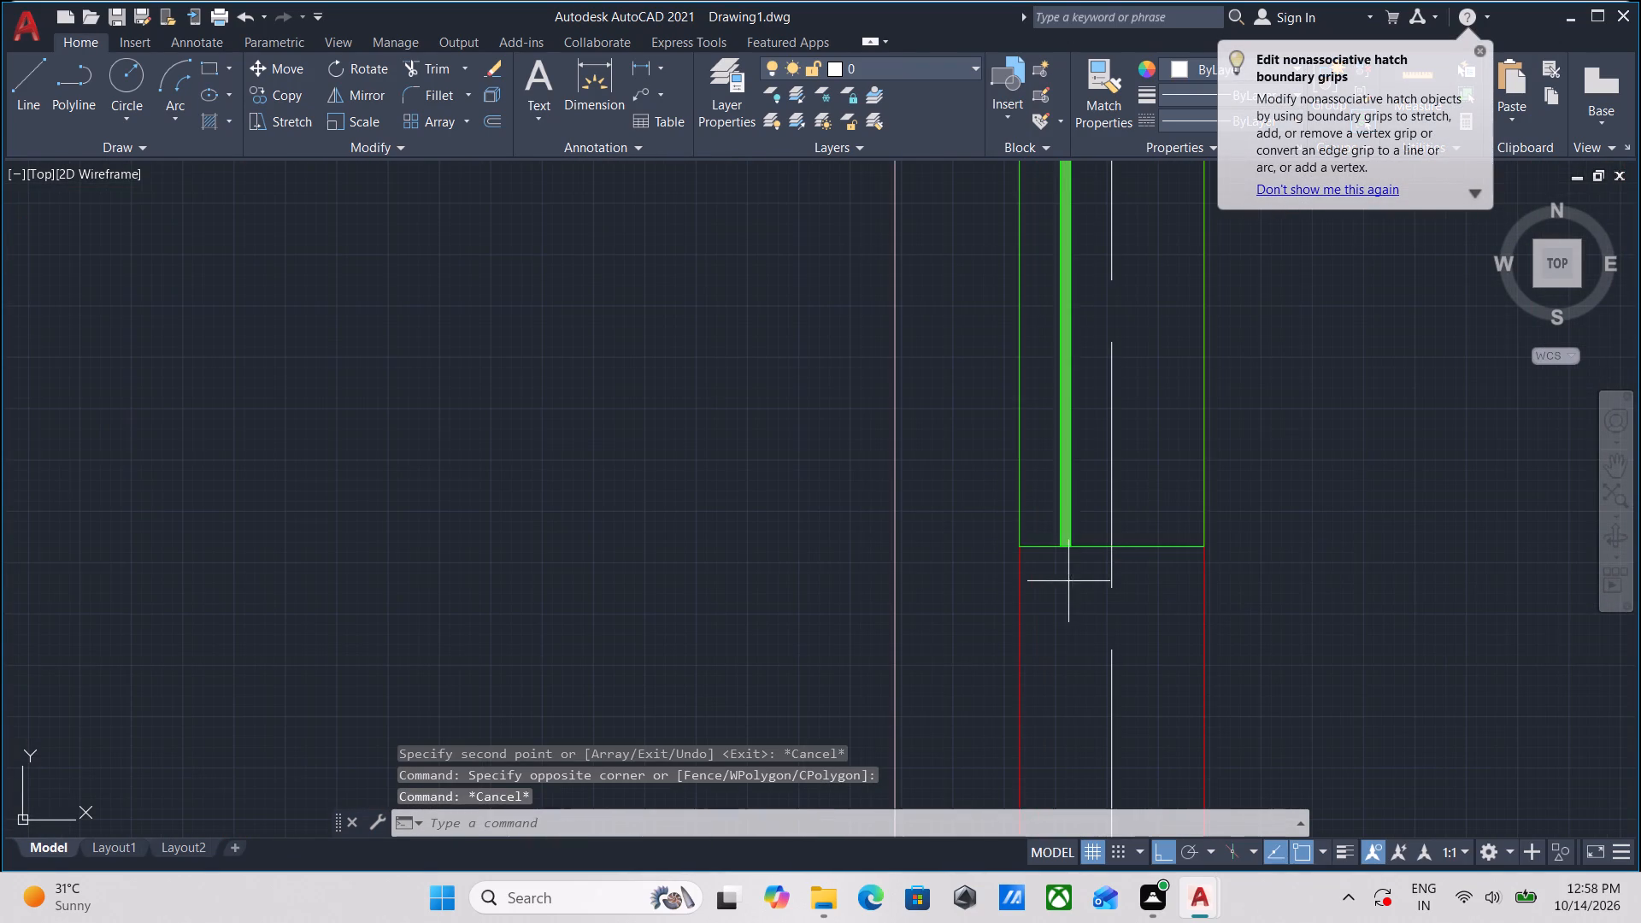
{"action": "left_click", "coordinate": [1068, 581]}
{"action": "left_click", "coordinate": [1051, 522]}
{"action": "middle_click_drag", "start_coordinate": [1051, 522], "coordinate": [975, 707]}
{"action": "scroll", "coordinate": [1051, 522], "scroll_direction": "down", "scroll_amount": 1}
{"action": "scroll", "coordinate": [1123, 533], "scroll_direction": "down", "scroll_amount": 1}
{"action": "middle_click_drag", "start_coordinate": [1123, 533], "coordinate": [1085, 661]}
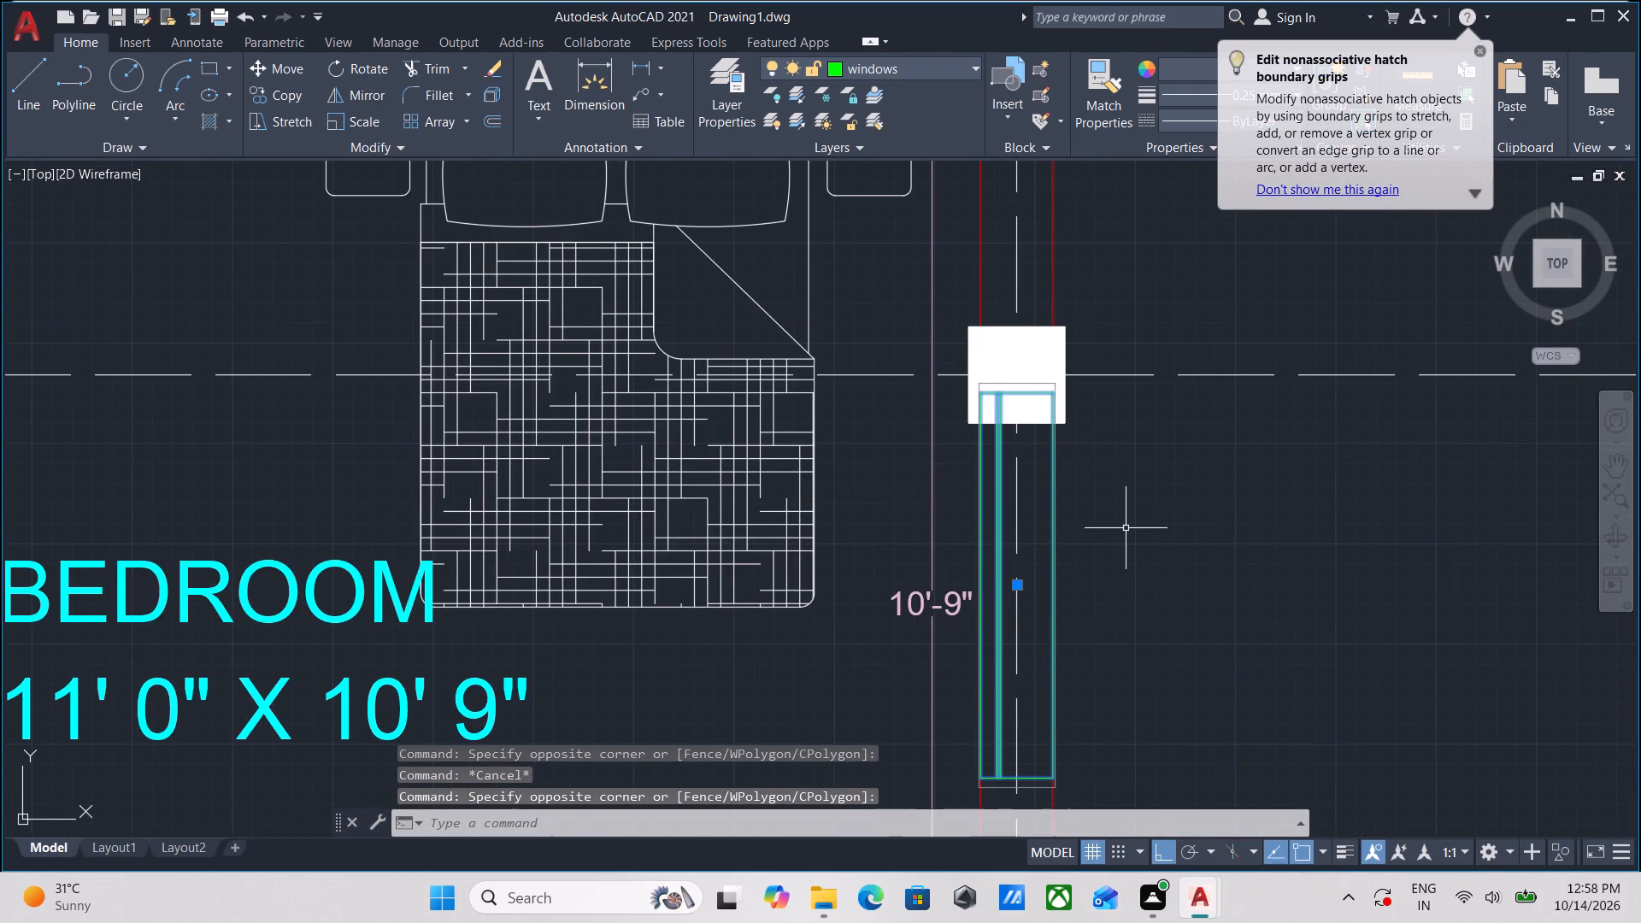
{"action": "key", "text": "m"}
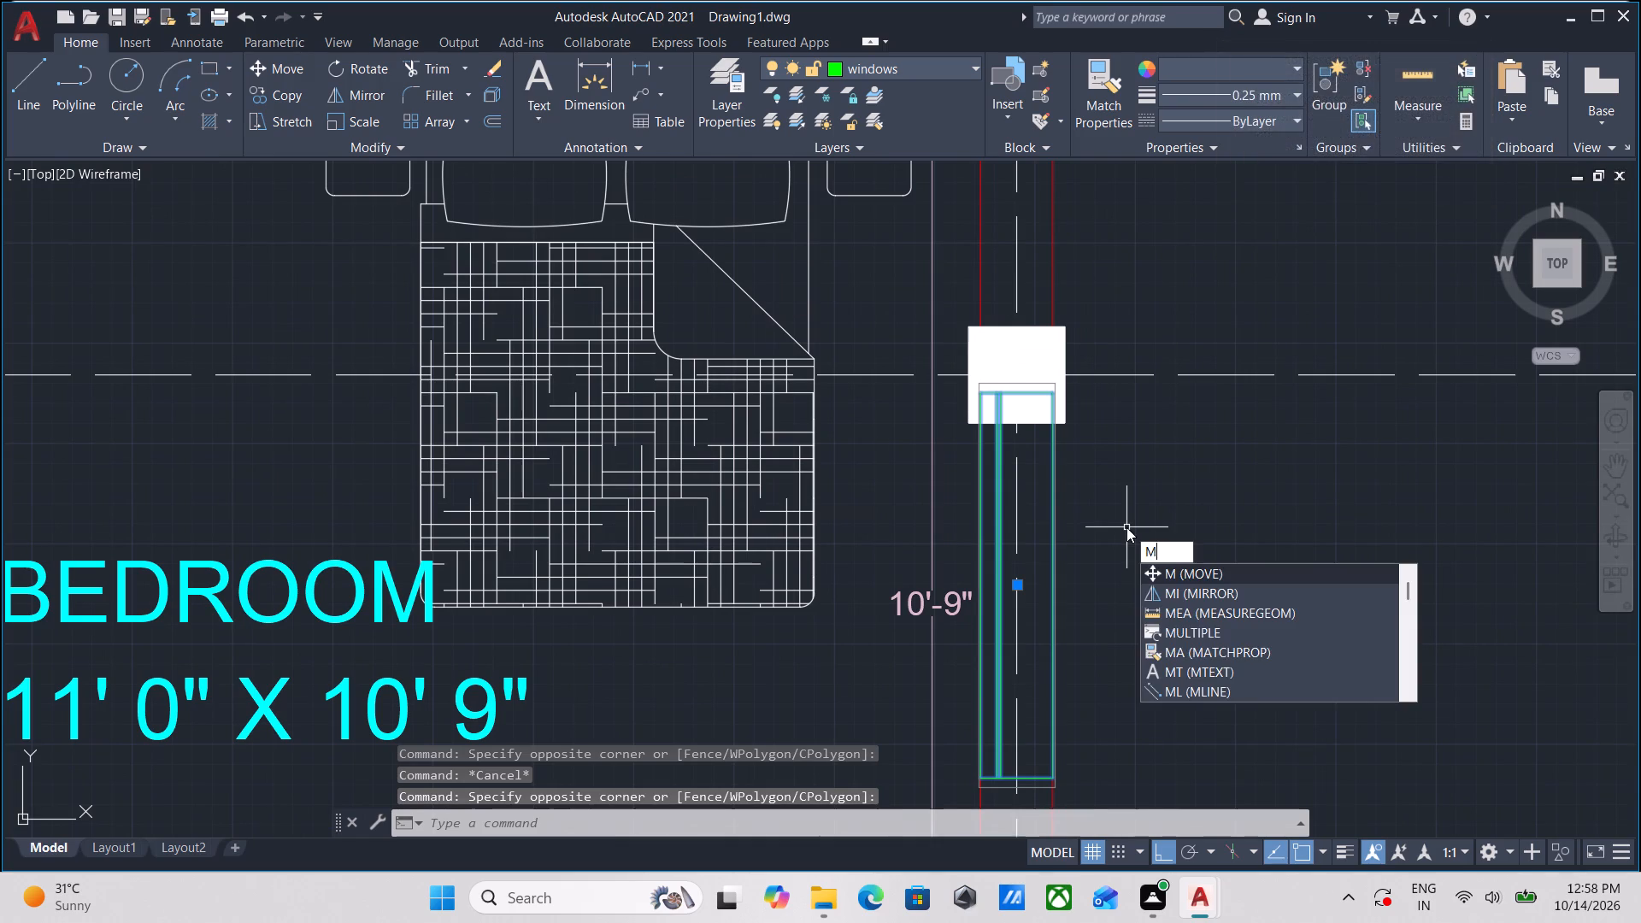
{"action": "key", "text": "Return"}
{"action": "scroll", "coordinate": [1091, 450], "scroll_direction": "up", "scroll_amount": 2}
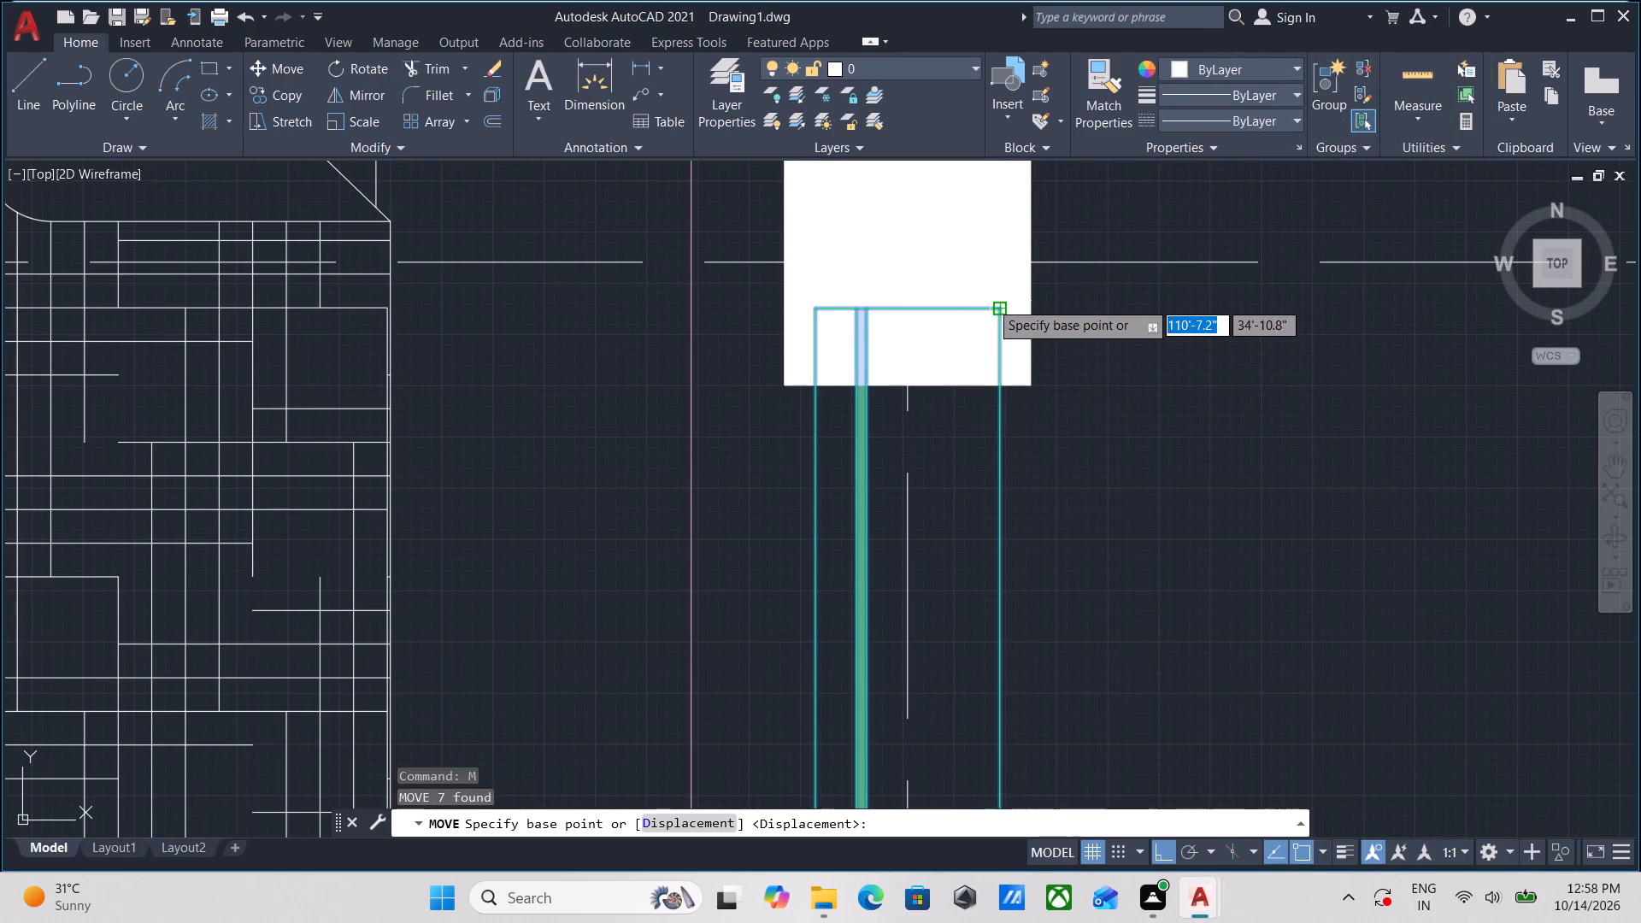
{"action": "left_click", "coordinate": [990, 301]}
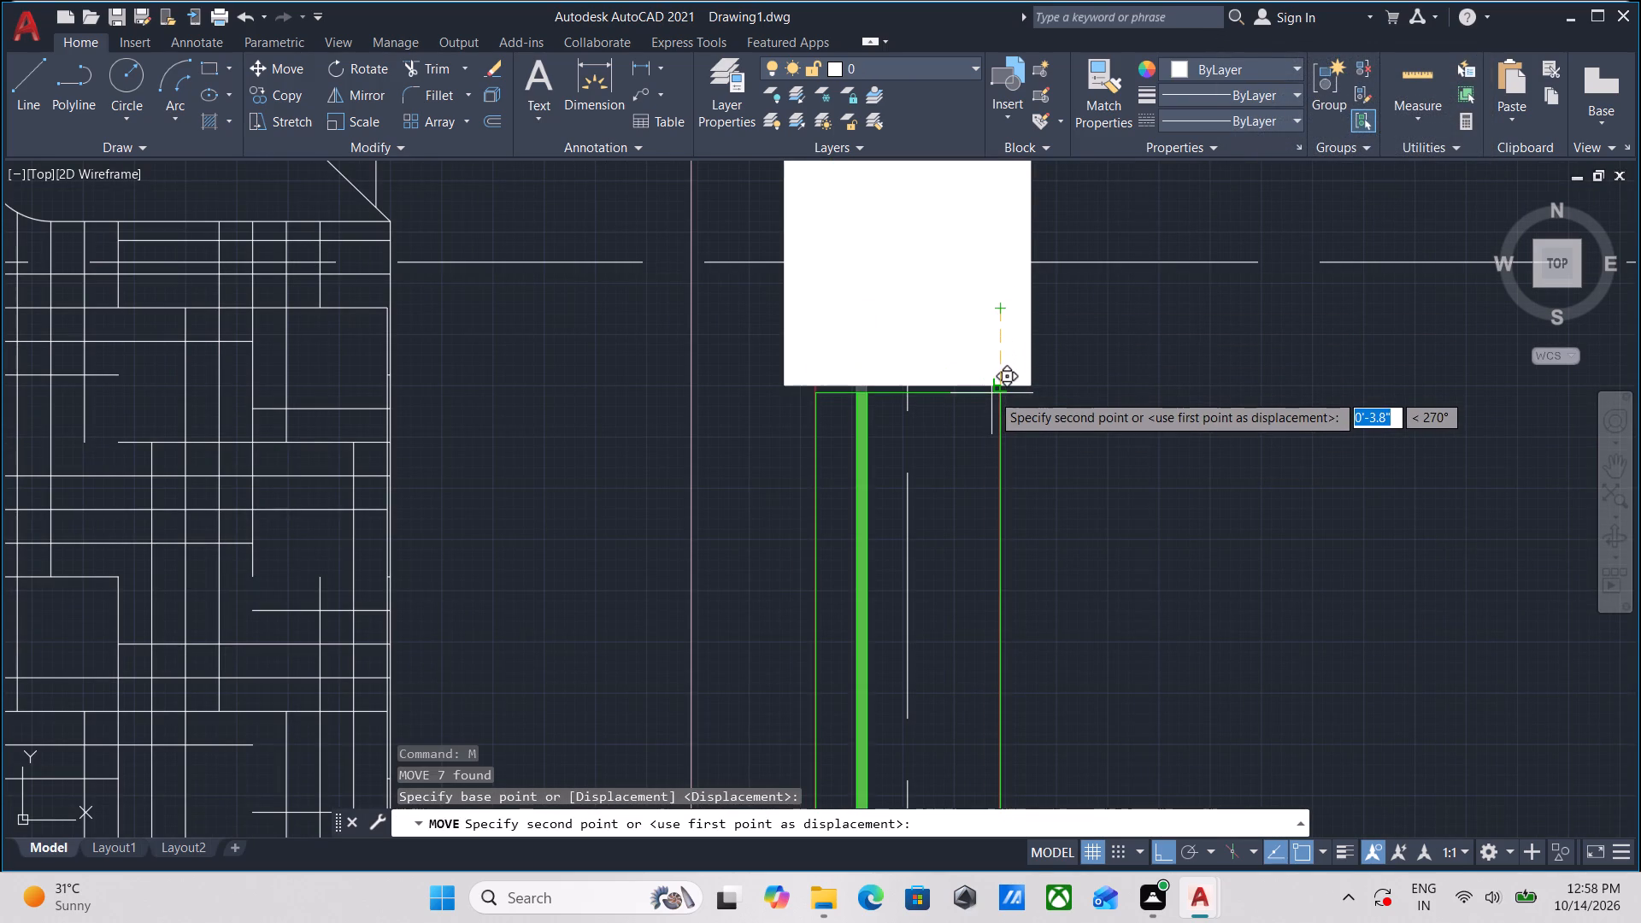
{"action": "left_click", "coordinate": [991, 393]}
Move the 11'0" x 10'9" south bedroom's east window slightly further south by its northeast corner, leaving a gap below the column.
{"action": "scroll", "coordinate": [991, 393], "scroll_direction": "down", "scroll_amount": 2}
{"action": "middle_click_drag", "start_coordinate": [1015, 437], "coordinate": [1005, 277]}
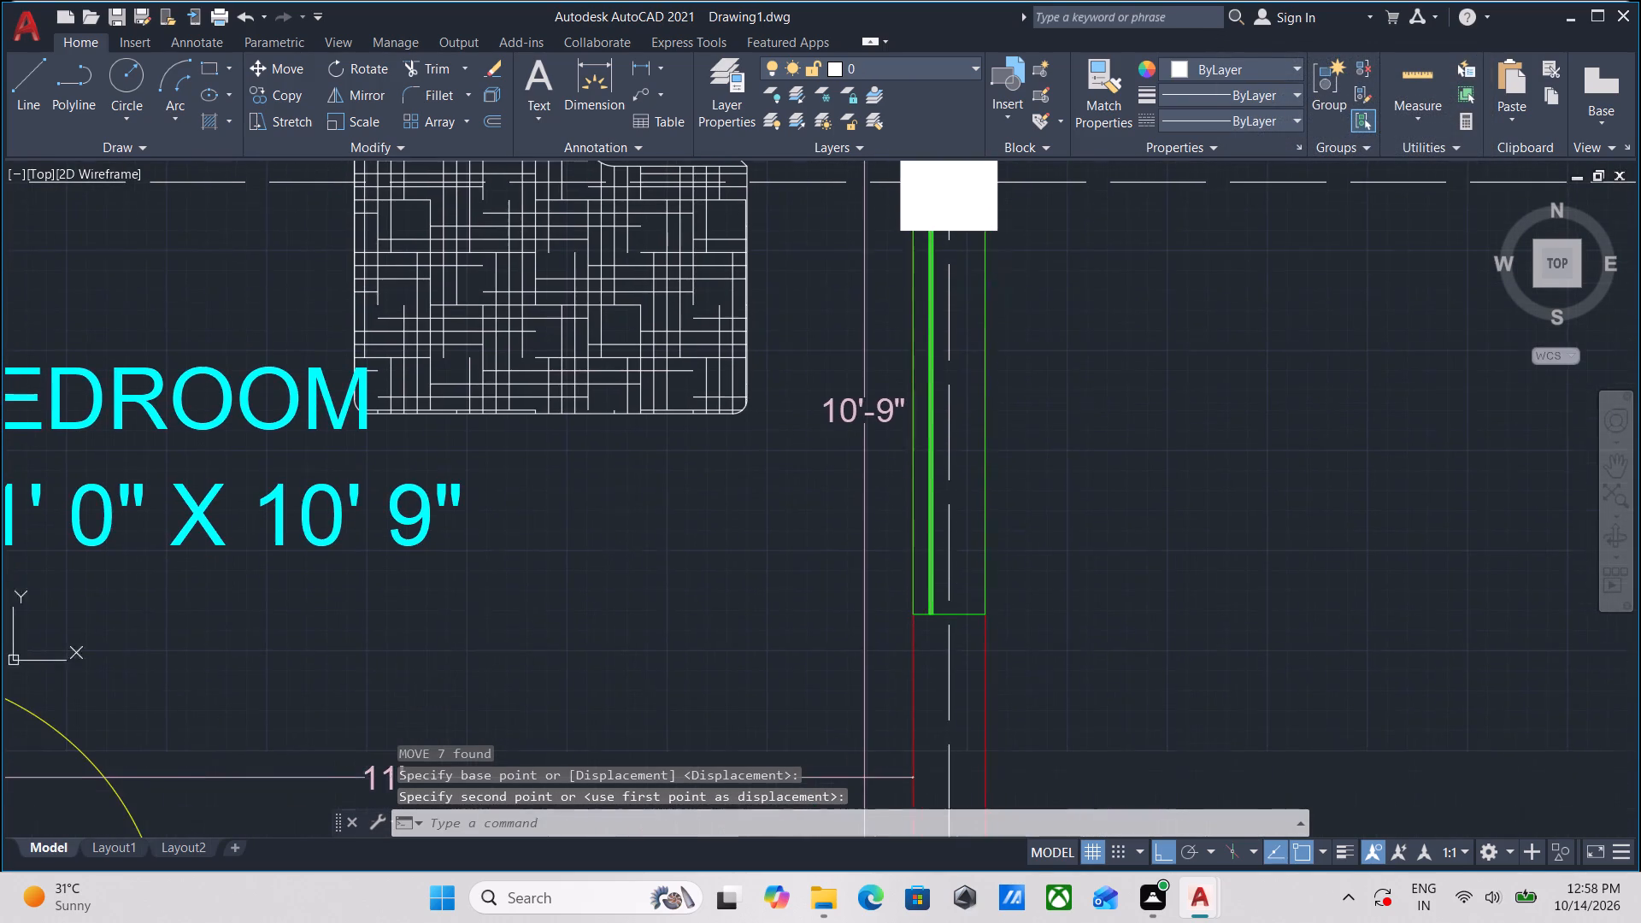
{"action": "scroll", "coordinate": [892, 636], "scroll_direction": "up", "scroll_amount": 2}
{"action": "left_click", "coordinate": [970, 633]}
{"action": "left_click", "coordinate": [962, 553]}
{"action": "scroll", "coordinate": [962, 553], "scroll_direction": "down", "scroll_amount": 2}
{"action": "middle_click_drag", "start_coordinate": [962, 553], "coordinate": [931, 744]}
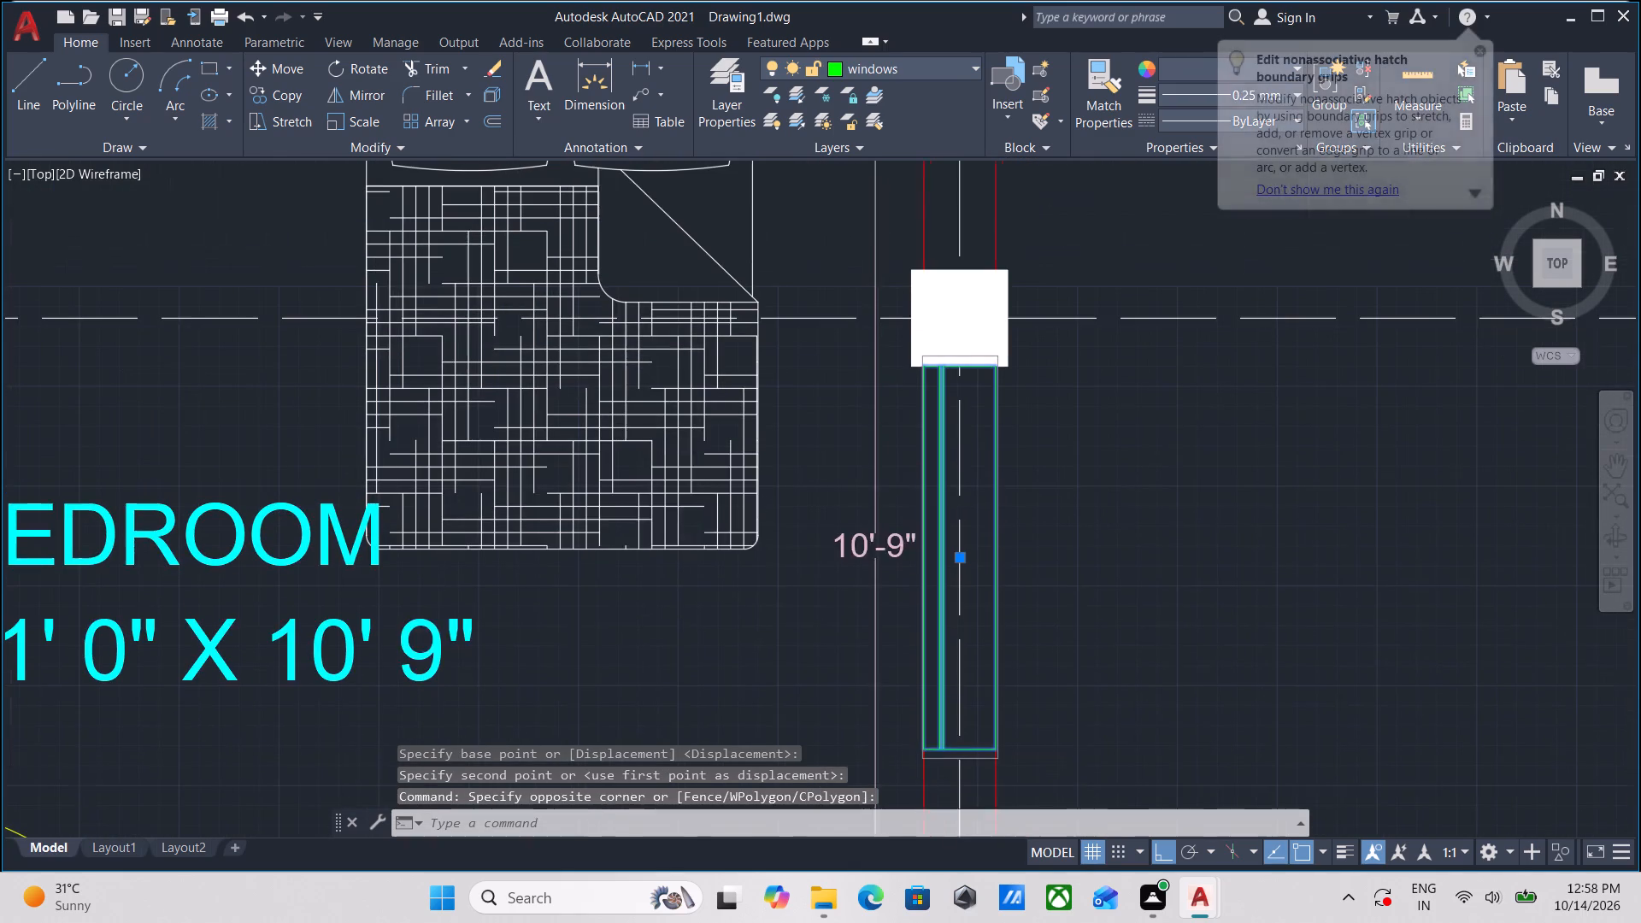
{"action": "key", "text": "m"}
{"action": "key", "text": "Return"}
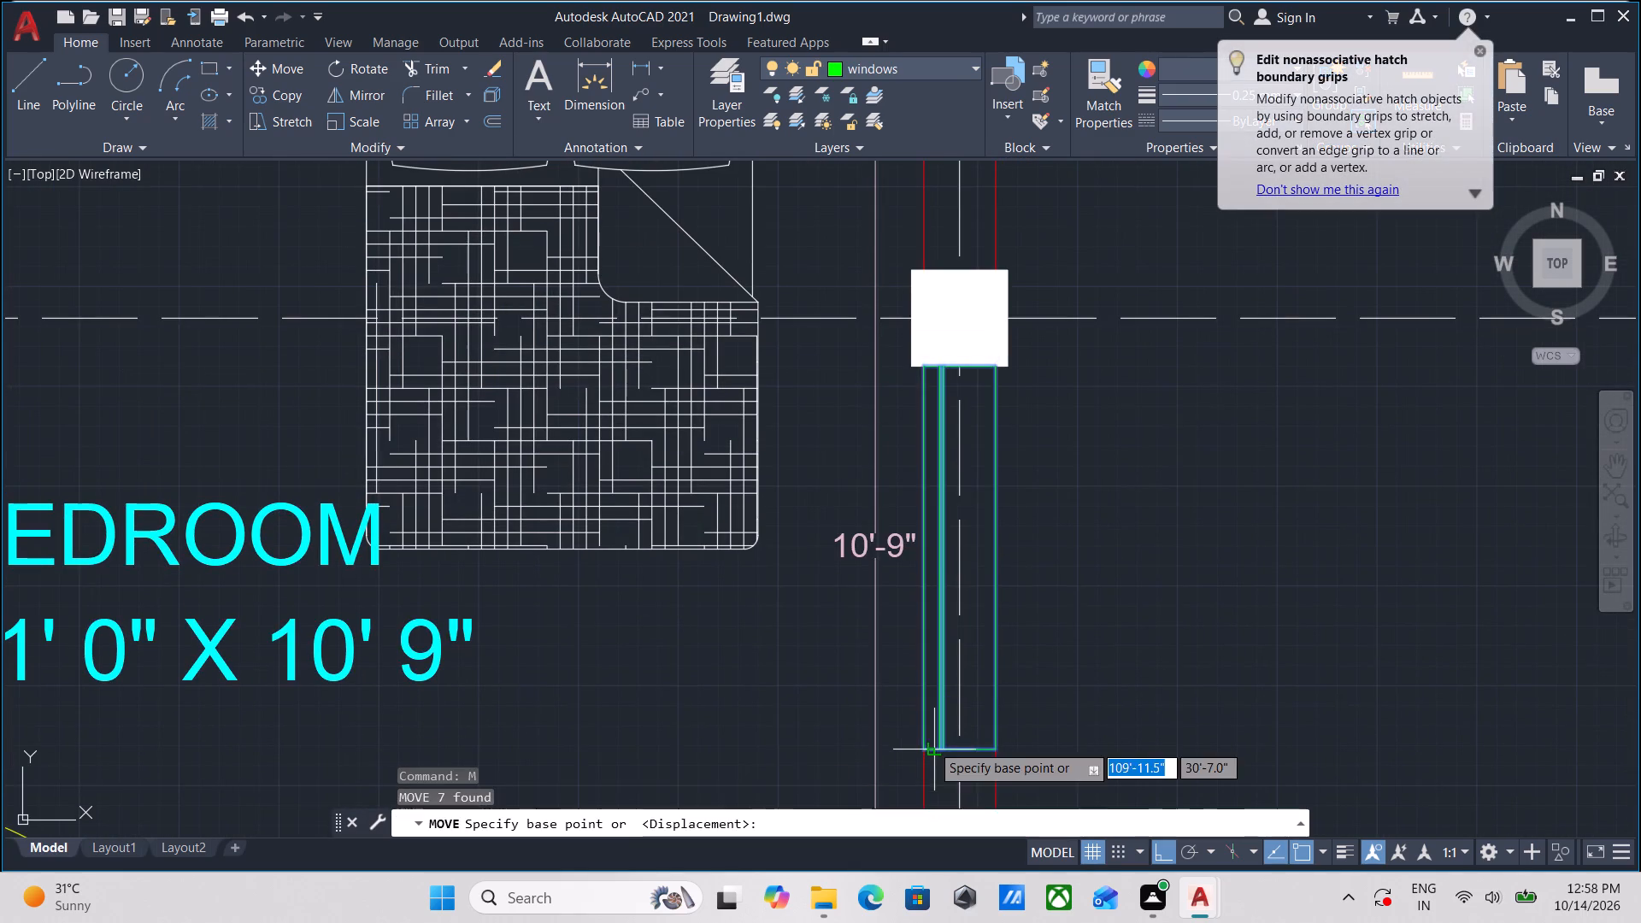
{"action": "scroll", "coordinate": [1007, 549], "scroll_direction": "up", "scroll_amount": 2}
{"action": "middle_click_drag", "start_coordinate": [951, 395], "coordinate": [934, 585]}
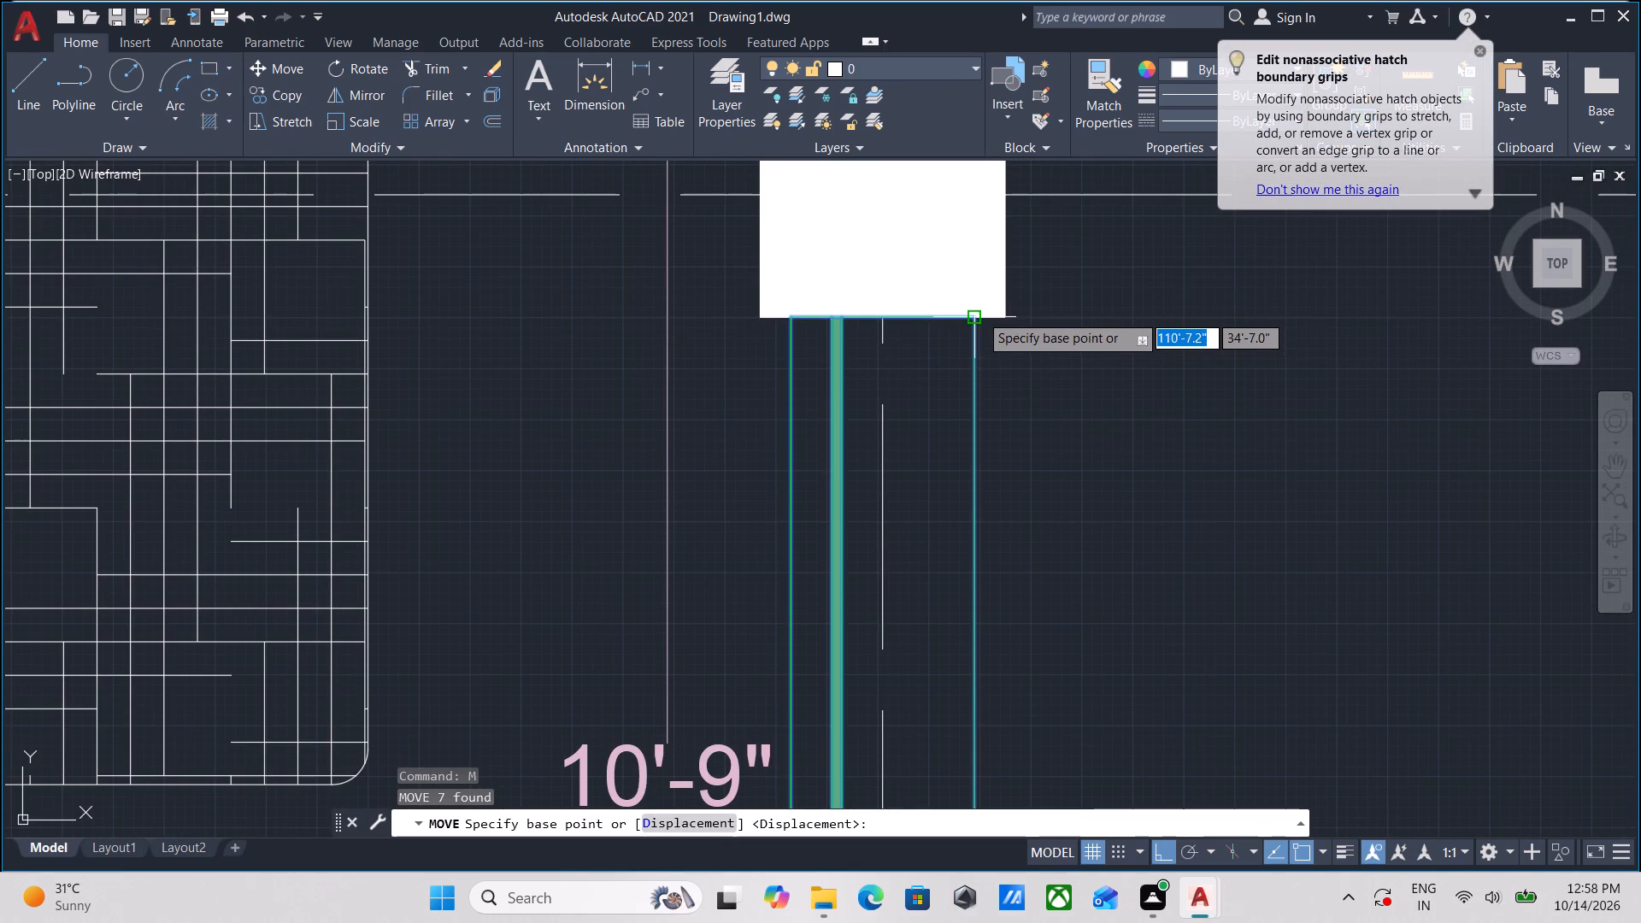
{"action": "left_click", "coordinate": [979, 314]}
{"action": "left_click", "coordinate": [978, 350]}
{"action": "scroll", "coordinate": [978, 350], "scroll_direction": "down", "scroll_amount": 2}
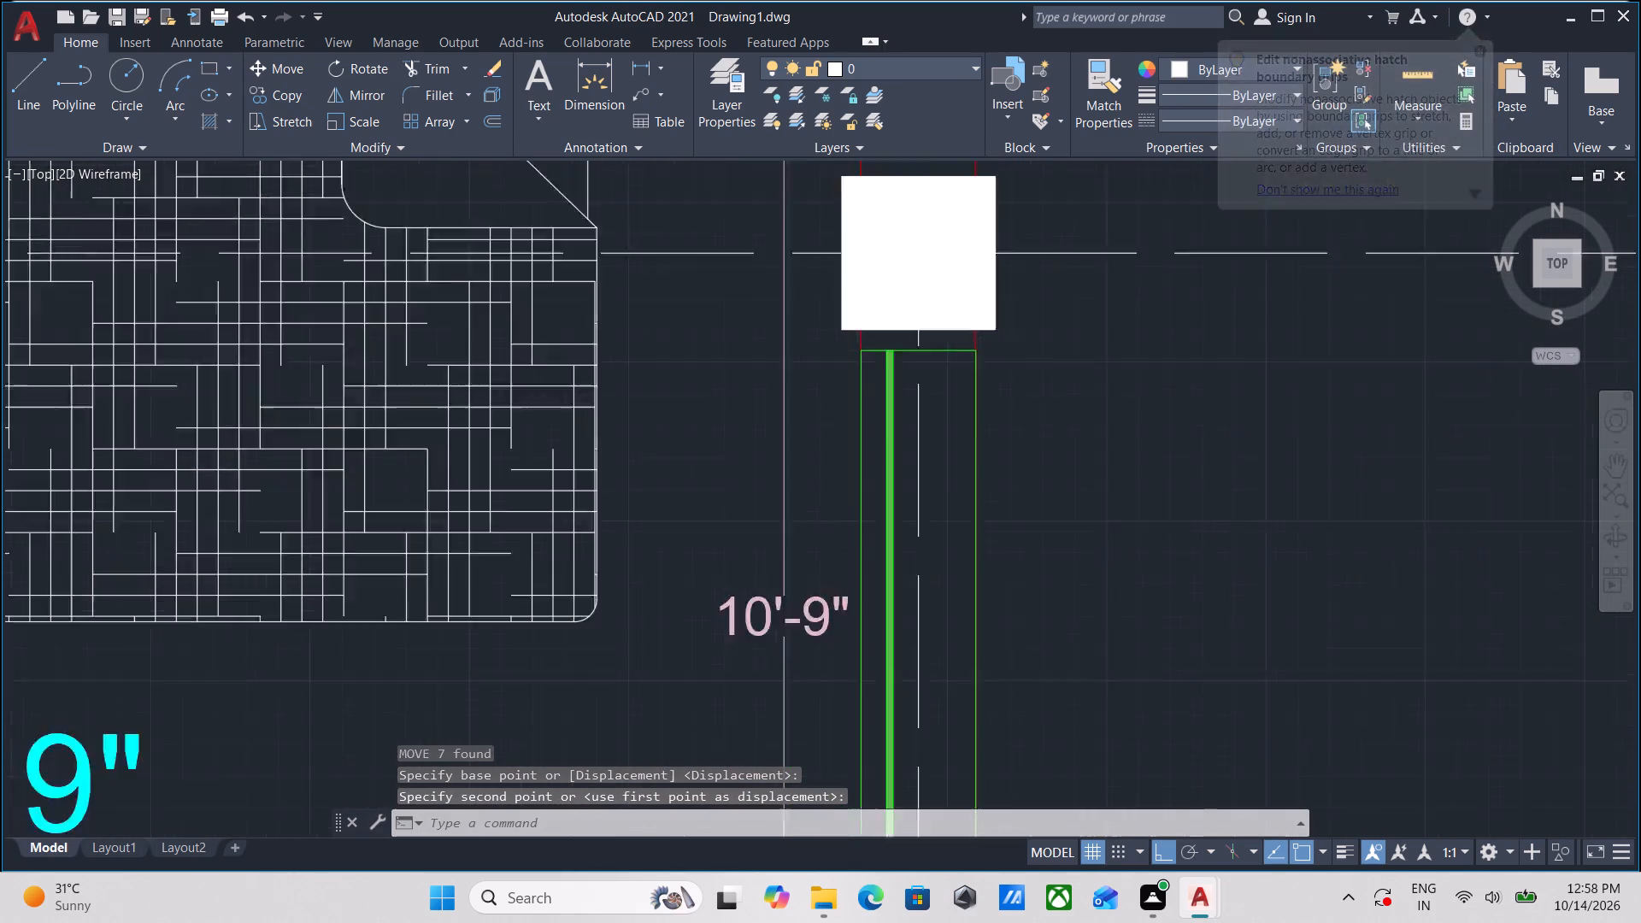
Move the 7'3" x 10'4.5" toilet's east window straight north by its northeast corner, clear of the column at its south end.
{"action": "scroll", "coordinate": [978, 350], "scroll_direction": "down", "scroll_amount": 2}
{"action": "middle_click", "coordinate": [1042, 364]}
{"action": "middle_click_drag", "start_coordinate": [1051, 624], "coordinate": [1036, 395]}
{"action": "key", "text": "Escape"}
{"action": "scroll", "coordinate": [975, 559], "scroll_direction": "up", "scroll_amount": 2}
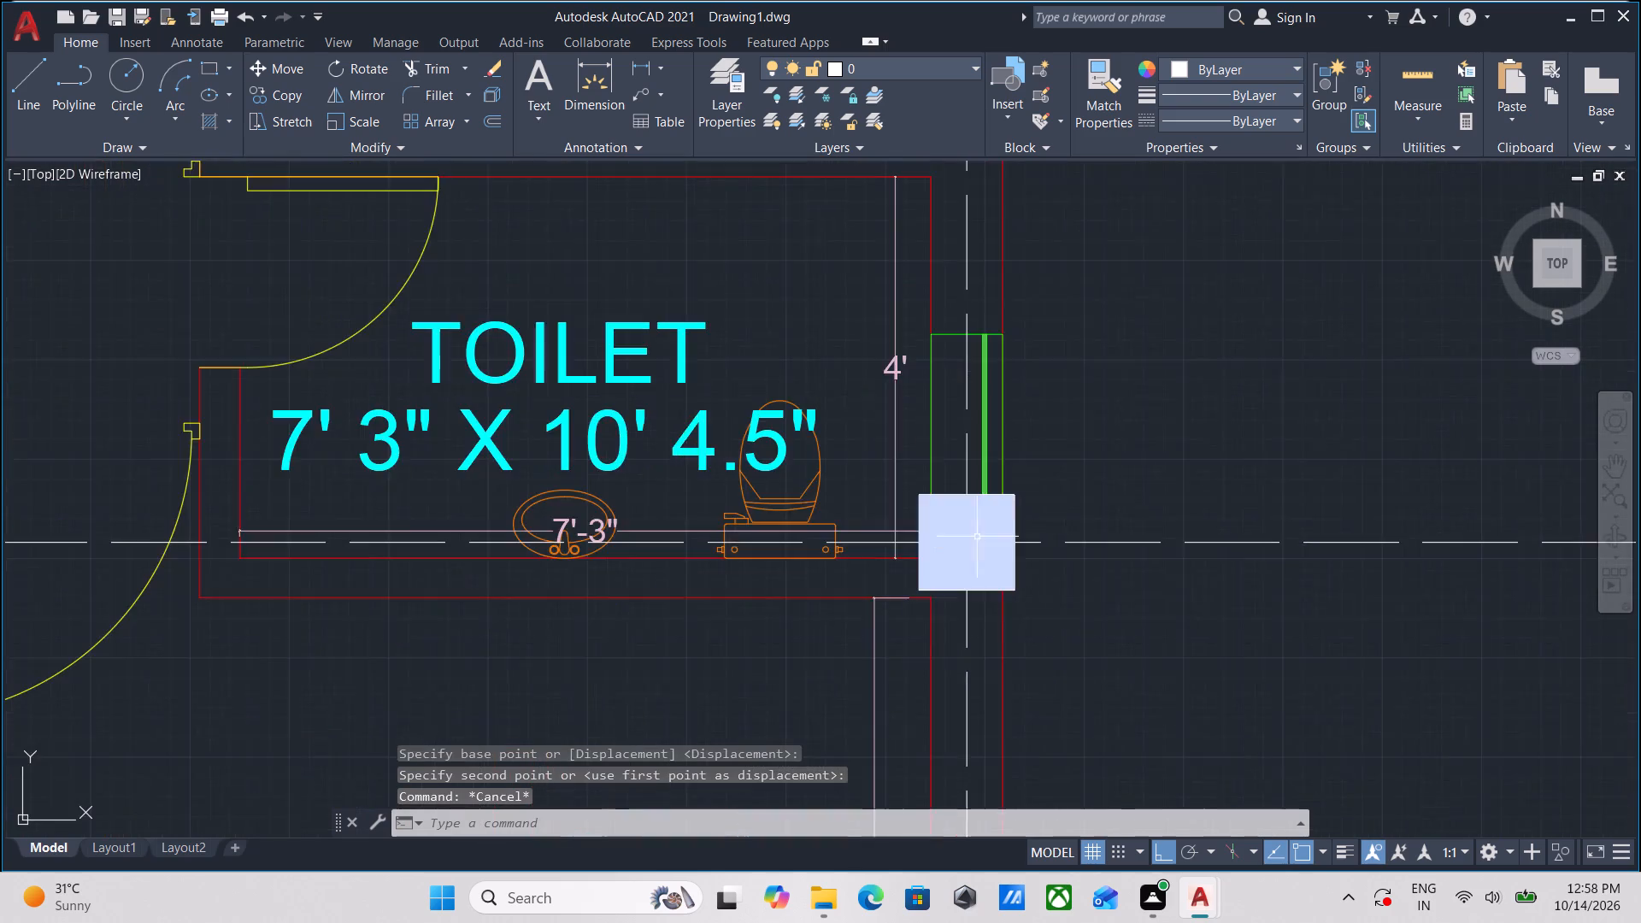
{"action": "scroll", "coordinate": [985, 409], "scroll_direction": "up", "scroll_amount": 1}
{"action": "middle_click_drag", "start_coordinate": [980, 397], "coordinate": [965, 498]}
{"action": "left_click", "coordinate": [977, 352]}
{"action": "left_click", "coordinate": [967, 403]}
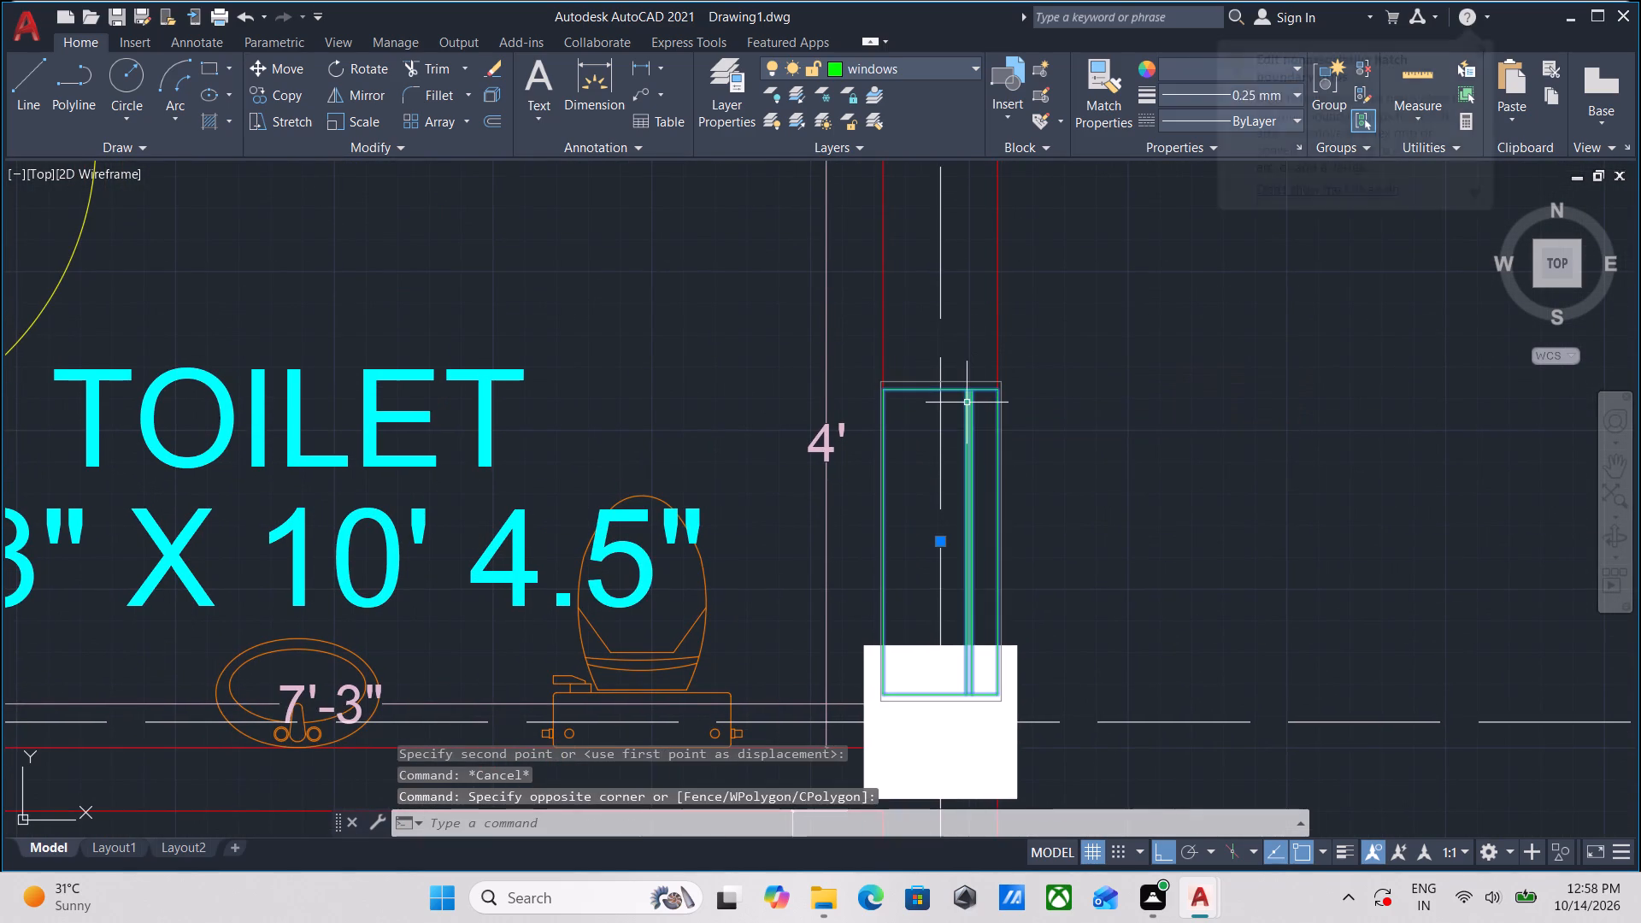
{"action": "key", "text": "m"}
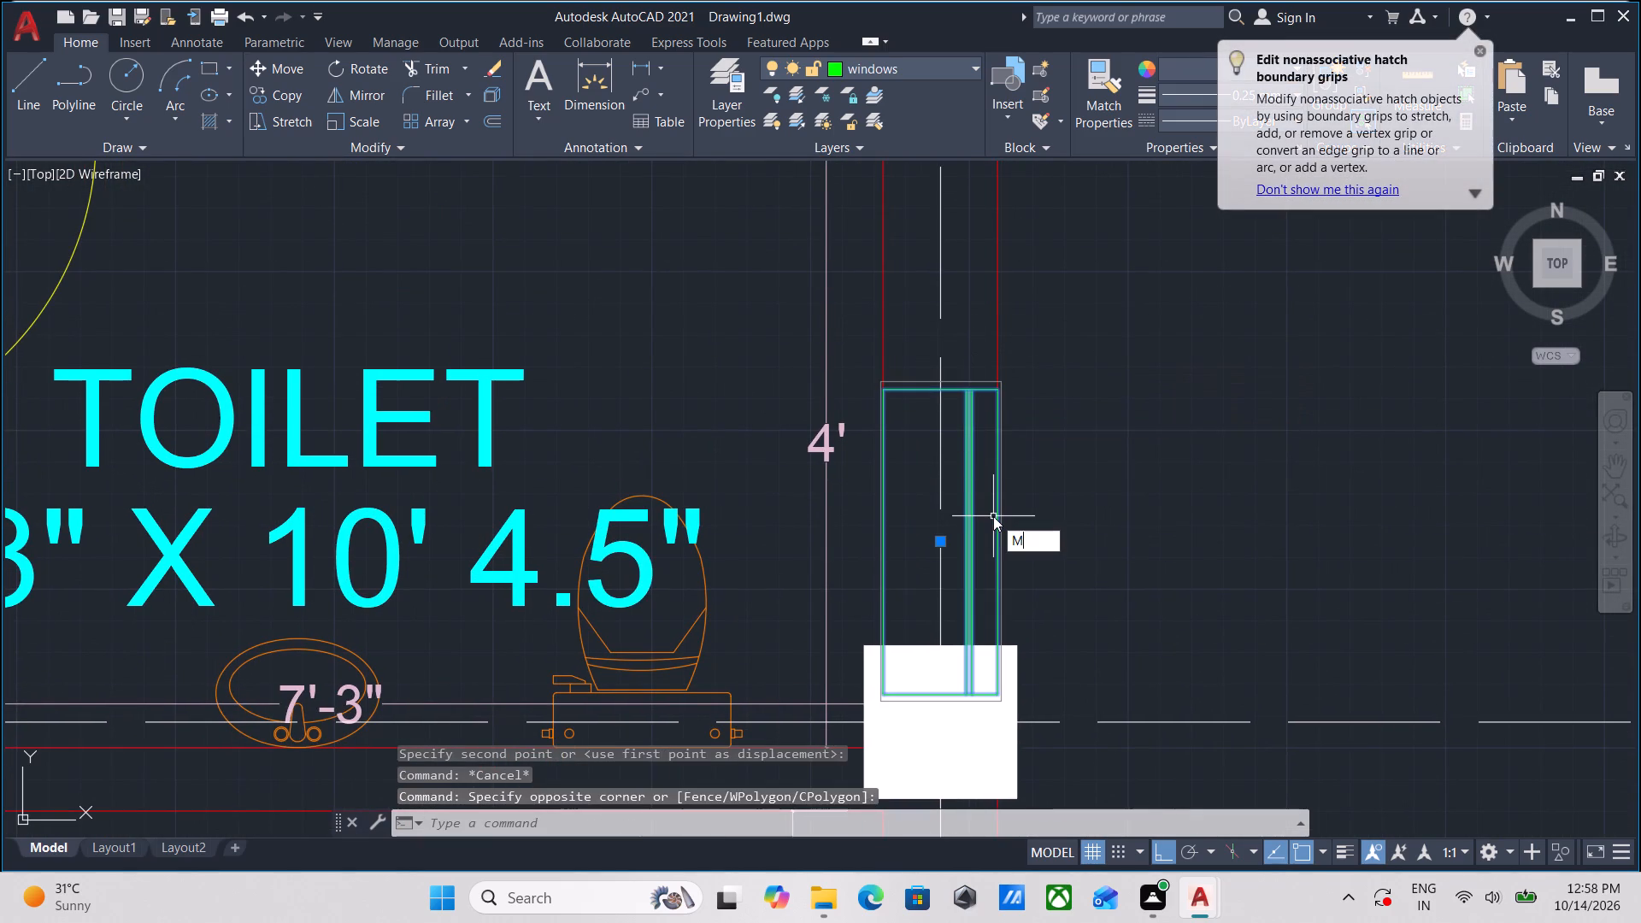
{"action": "key", "text": "Return"}
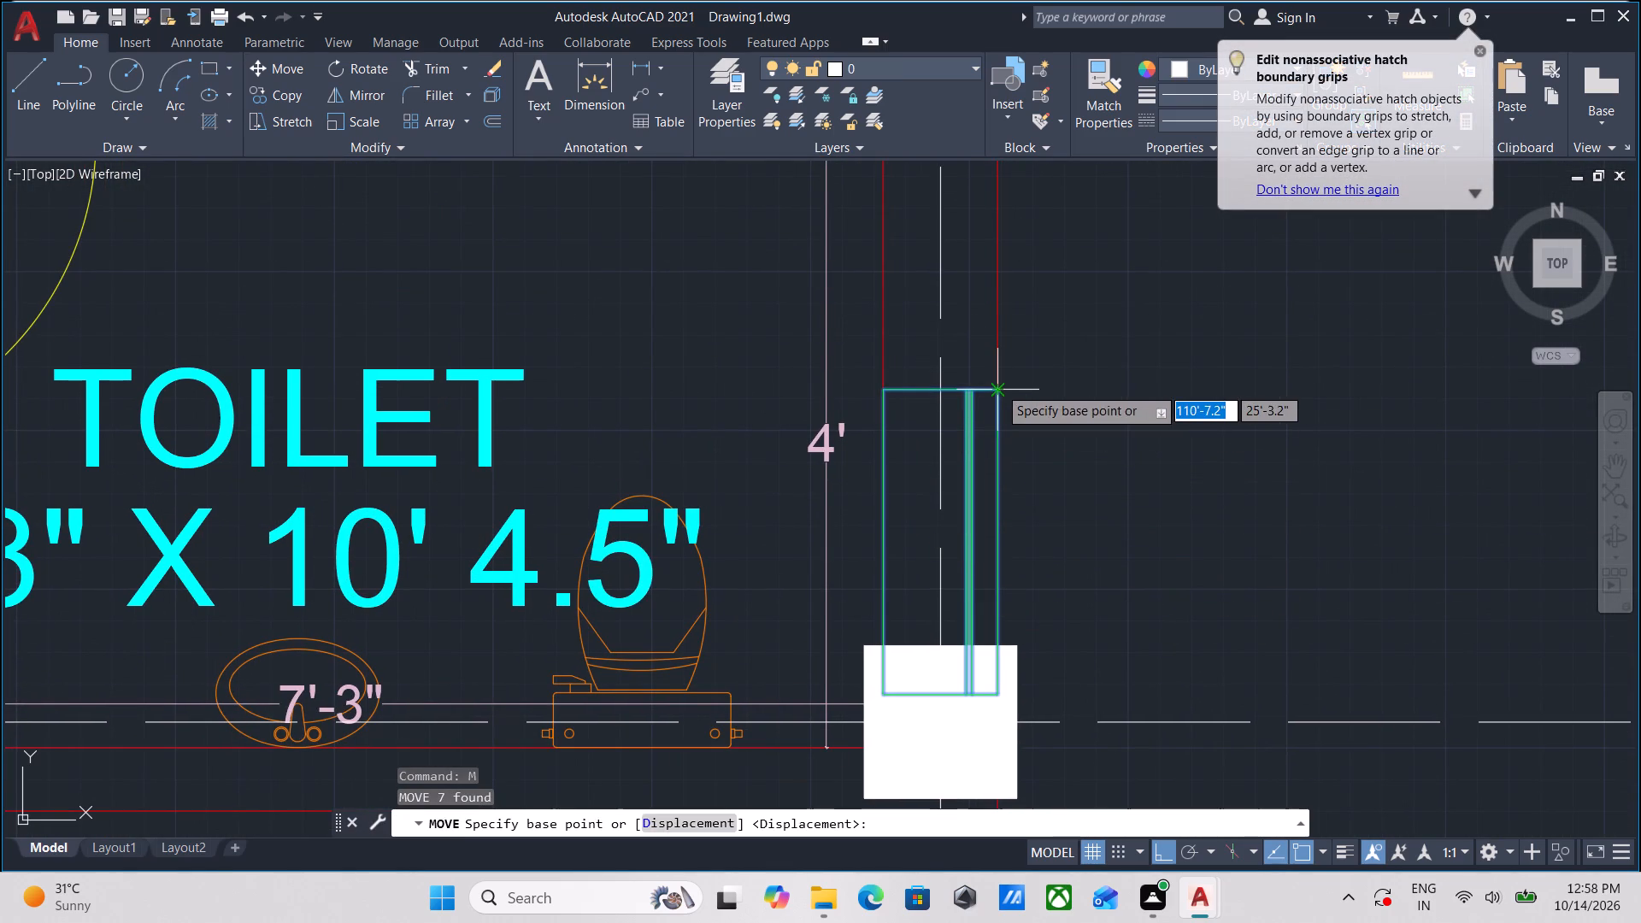
{"action": "left_click", "coordinate": [998, 386]}
{"action": "left_click", "coordinate": [997, 312]}
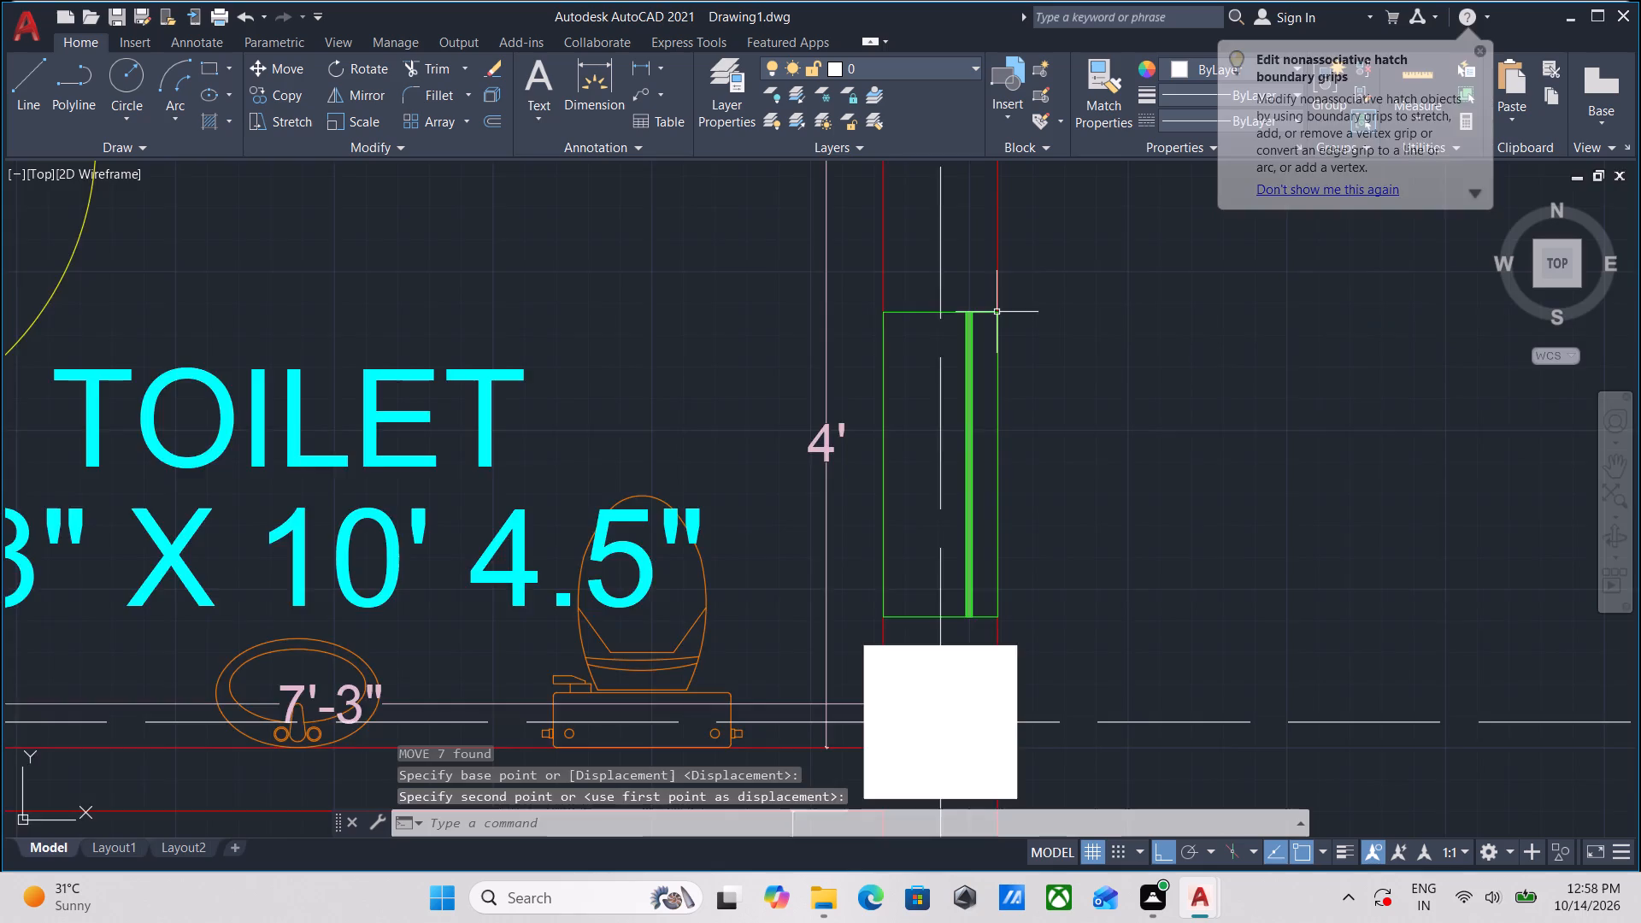
{"action": "scroll", "coordinate": [997, 312], "scroll_direction": "down", "scroll_amount": 4}
{"action": "key", "text": "Escape"}
Look over the ground floor plan to check the columns against the walls, doors and windows.
{"action": "scroll", "coordinate": [1058, 305], "scroll_direction": "down", "scroll_amount": 2}
{"action": "middle_click_drag", "start_coordinate": [1061, 303], "coordinate": [1003, 409]}
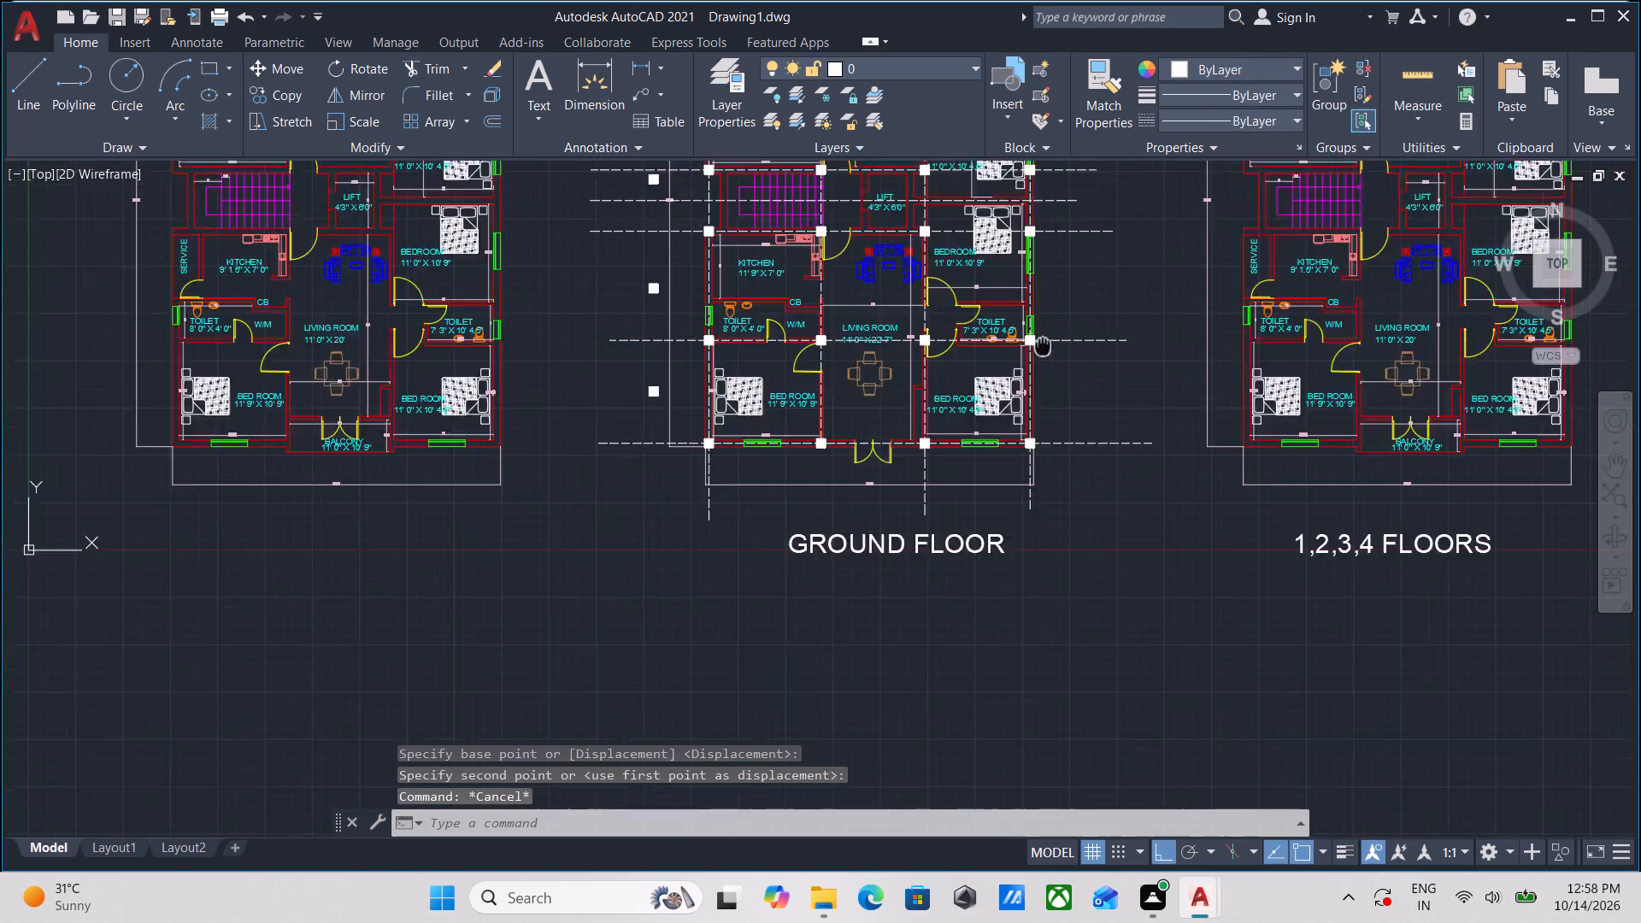
{"action": "middle_click_drag", "start_coordinate": [1003, 409], "coordinate": [922, 497]}
{"action": "middle_click_drag", "start_coordinate": [935, 447], "coordinate": [819, 497]}
{"action": "scroll", "coordinate": [405, 521], "scroll_direction": "up", "scroll_amount": 2}
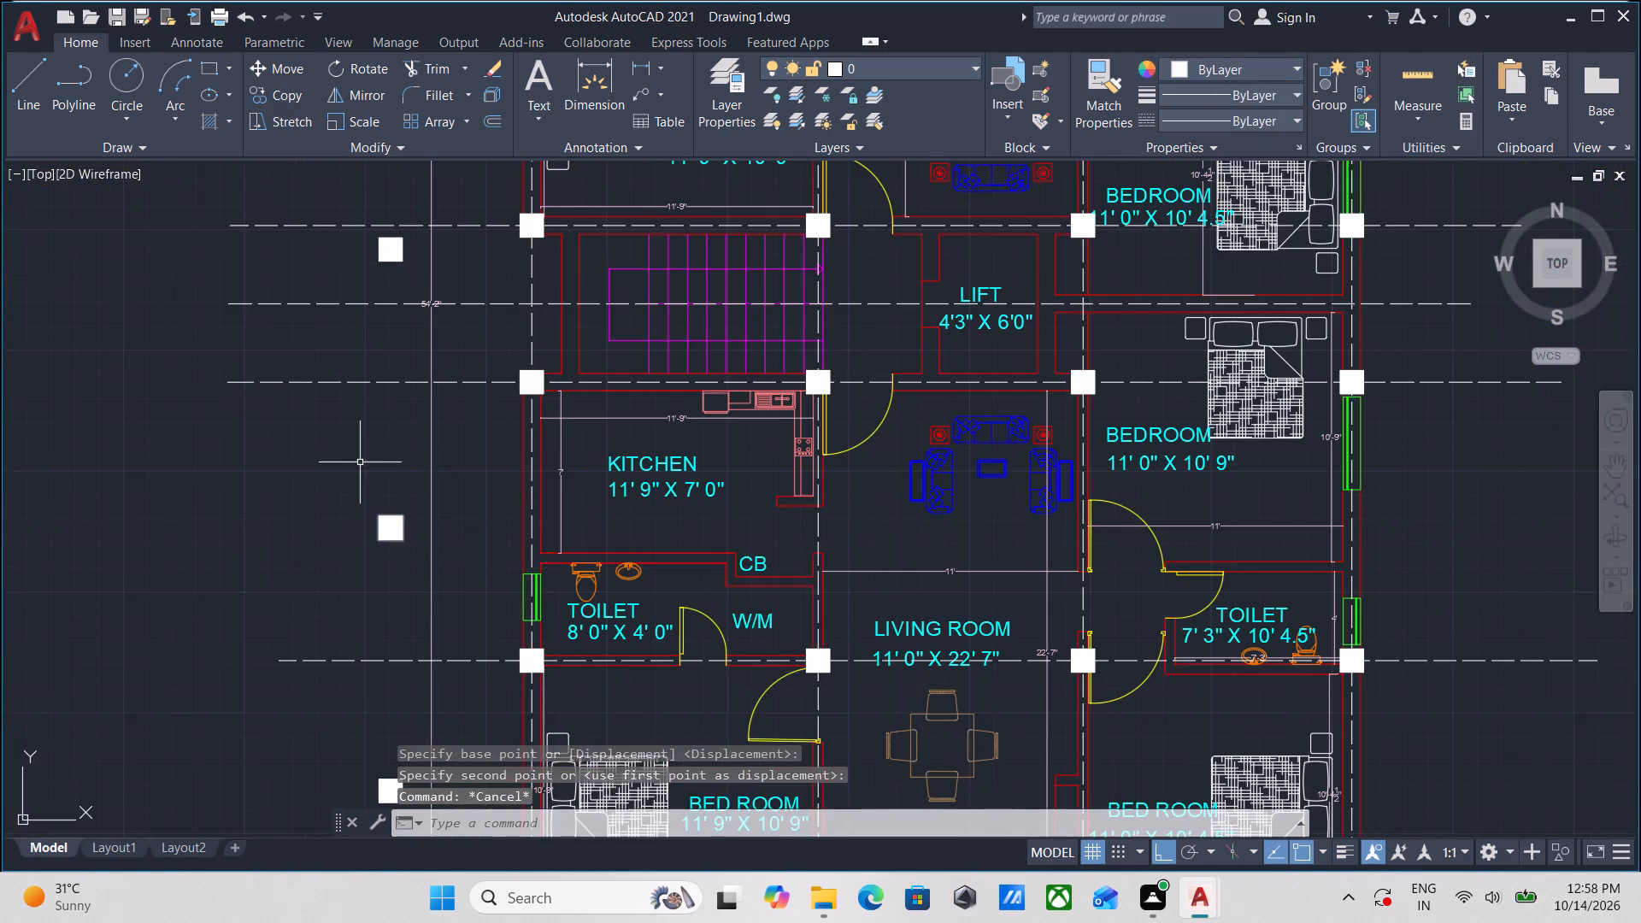
{"action": "middle_click_drag", "start_coordinate": [360, 462], "coordinate": [261, 479]}
{"action": "middle_click_drag", "start_coordinate": [291, 456], "coordinate": [127, 502]}
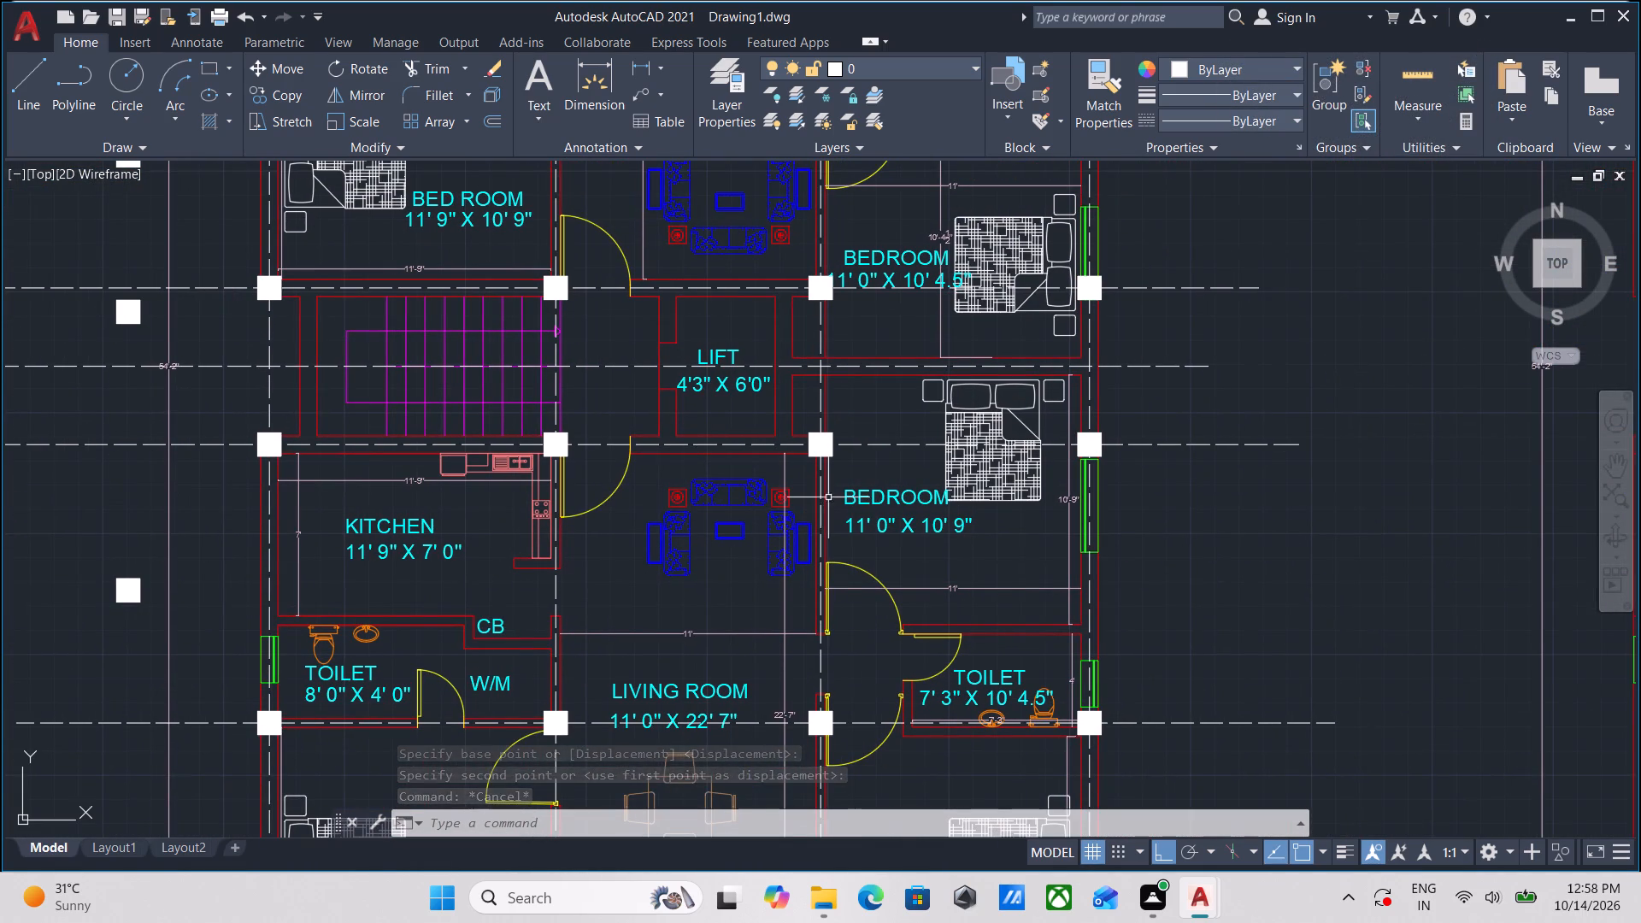
{"action": "scroll", "coordinate": [856, 476], "scroll_direction": "down", "scroll_amount": 1}
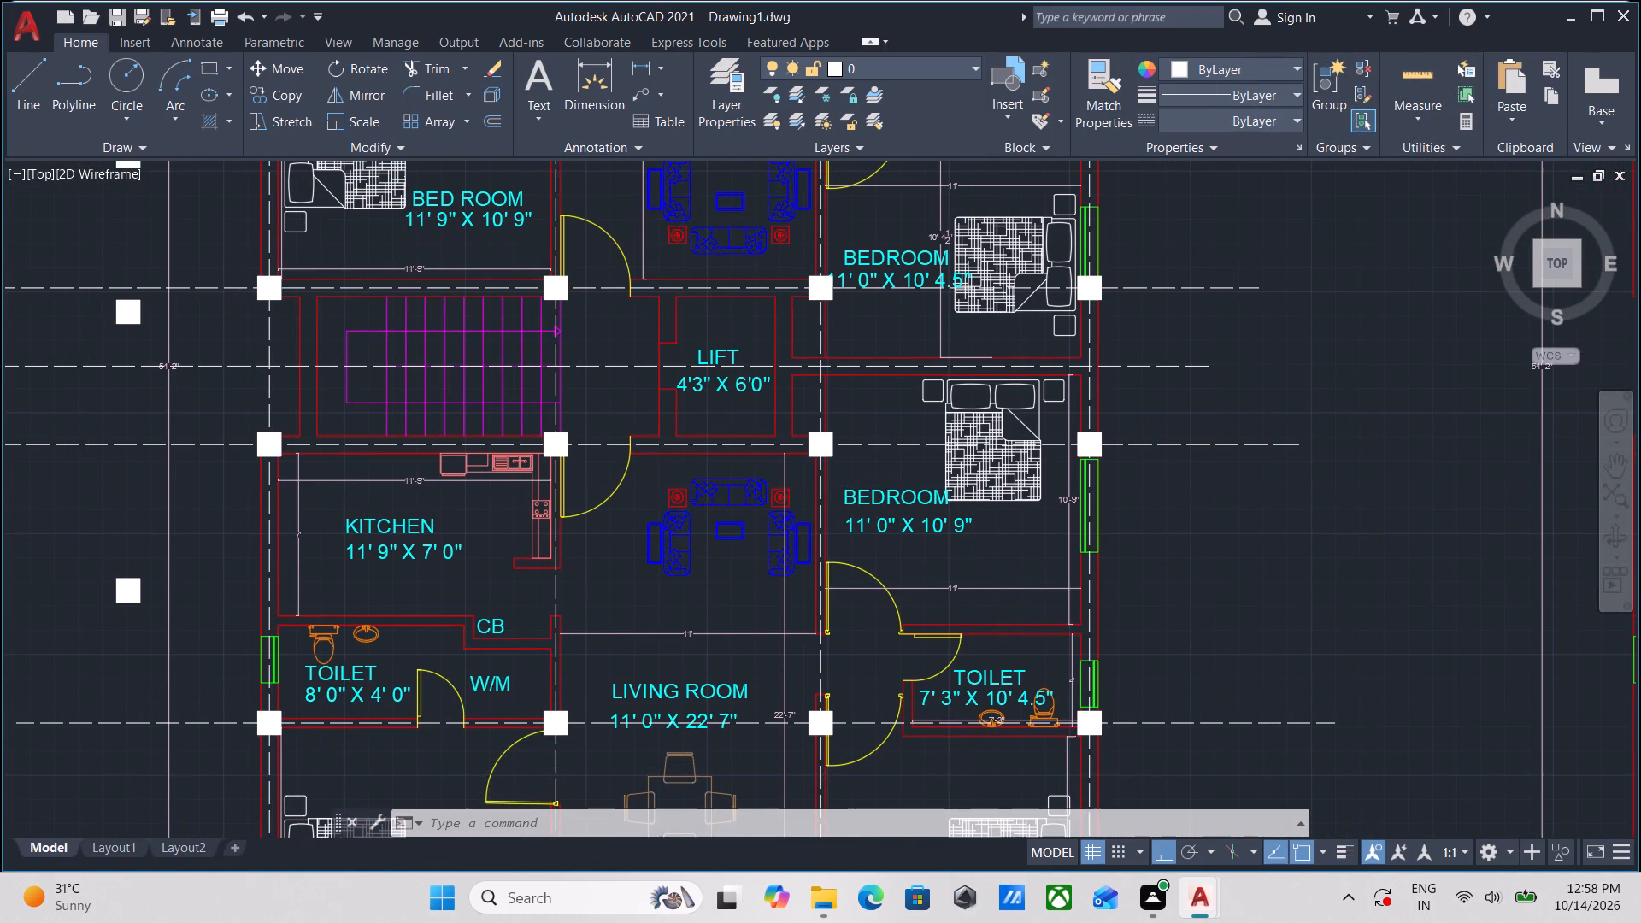
{"action": "middle_click_drag", "start_coordinate": [856, 476], "coordinate": [850, 582]}
{"action": "middle_click_drag", "start_coordinate": [828, 383], "coordinate": [815, 482]}
{"action": "middle_click_drag", "start_coordinate": [815, 450], "coordinate": [818, 398]}
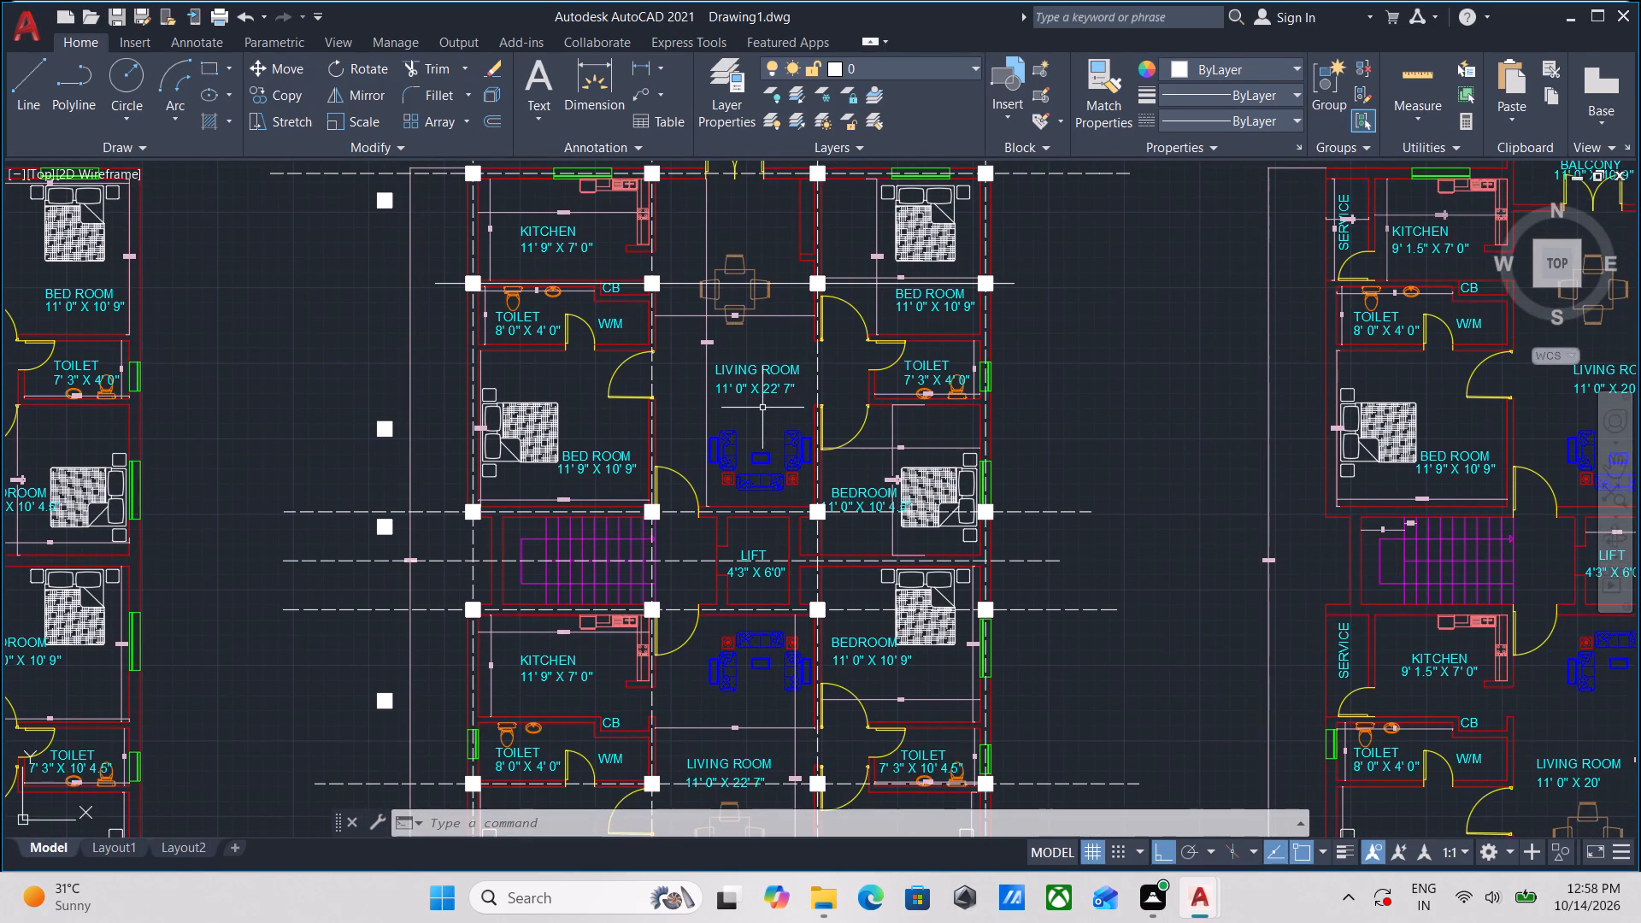
{"action": "middle_click_drag", "start_coordinate": [762, 408], "coordinate": [760, 320]}
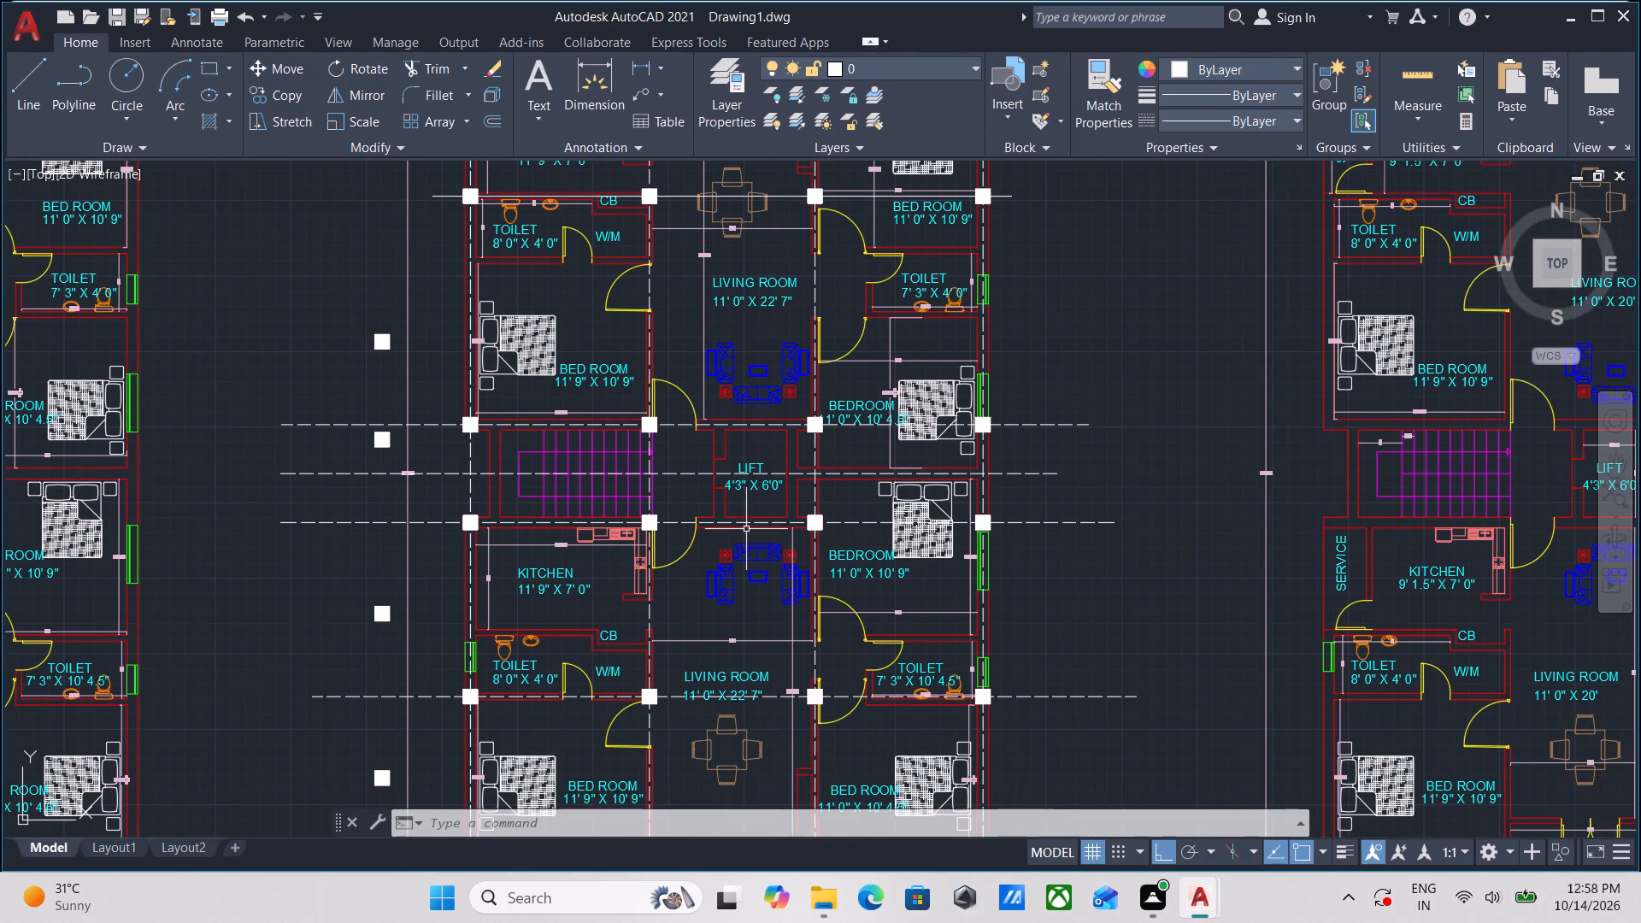
Erase the six loose columns standing outside the west side of the ground floor plan.
{"action": "middle_click_drag", "start_coordinate": [745, 532], "coordinate": [765, 285]}
{"action": "scroll", "coordinate": [752, 400], "scroll_direction": "down", "scroll_amount": 1}
{"action": "scroll", "coordinate": [668, 451], "scroll_direction": "up", "scroll_amount": 1}
{"action": "scroll", "coordinate": [432, 471], "scroll_direction": "up", "scroll_amount": 2}
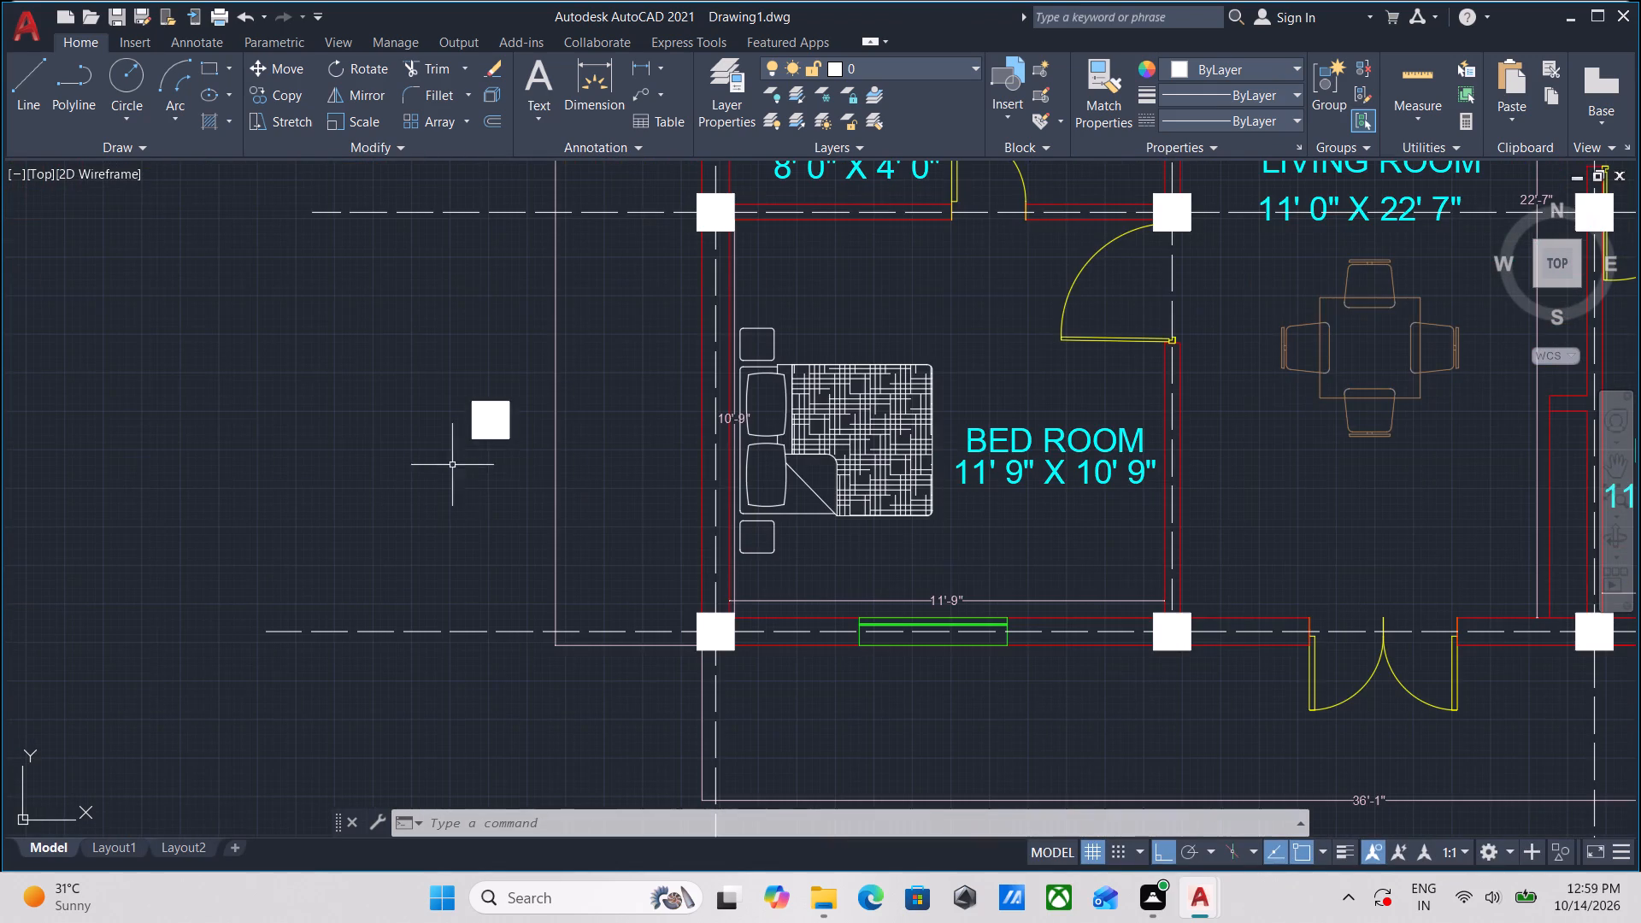
{"action": "left_click", "coordinate": [490, 479]}
{"action": "left_click", "coordinate": [439, 326]}
{"action": "scroll", "coordinate": [439, 326], "scroll_direction": "down", "scroll_amount": 2}
{"action": "middle_click_drag", "start_coordinate": [451, 445], "coordinate": [477, 614]}
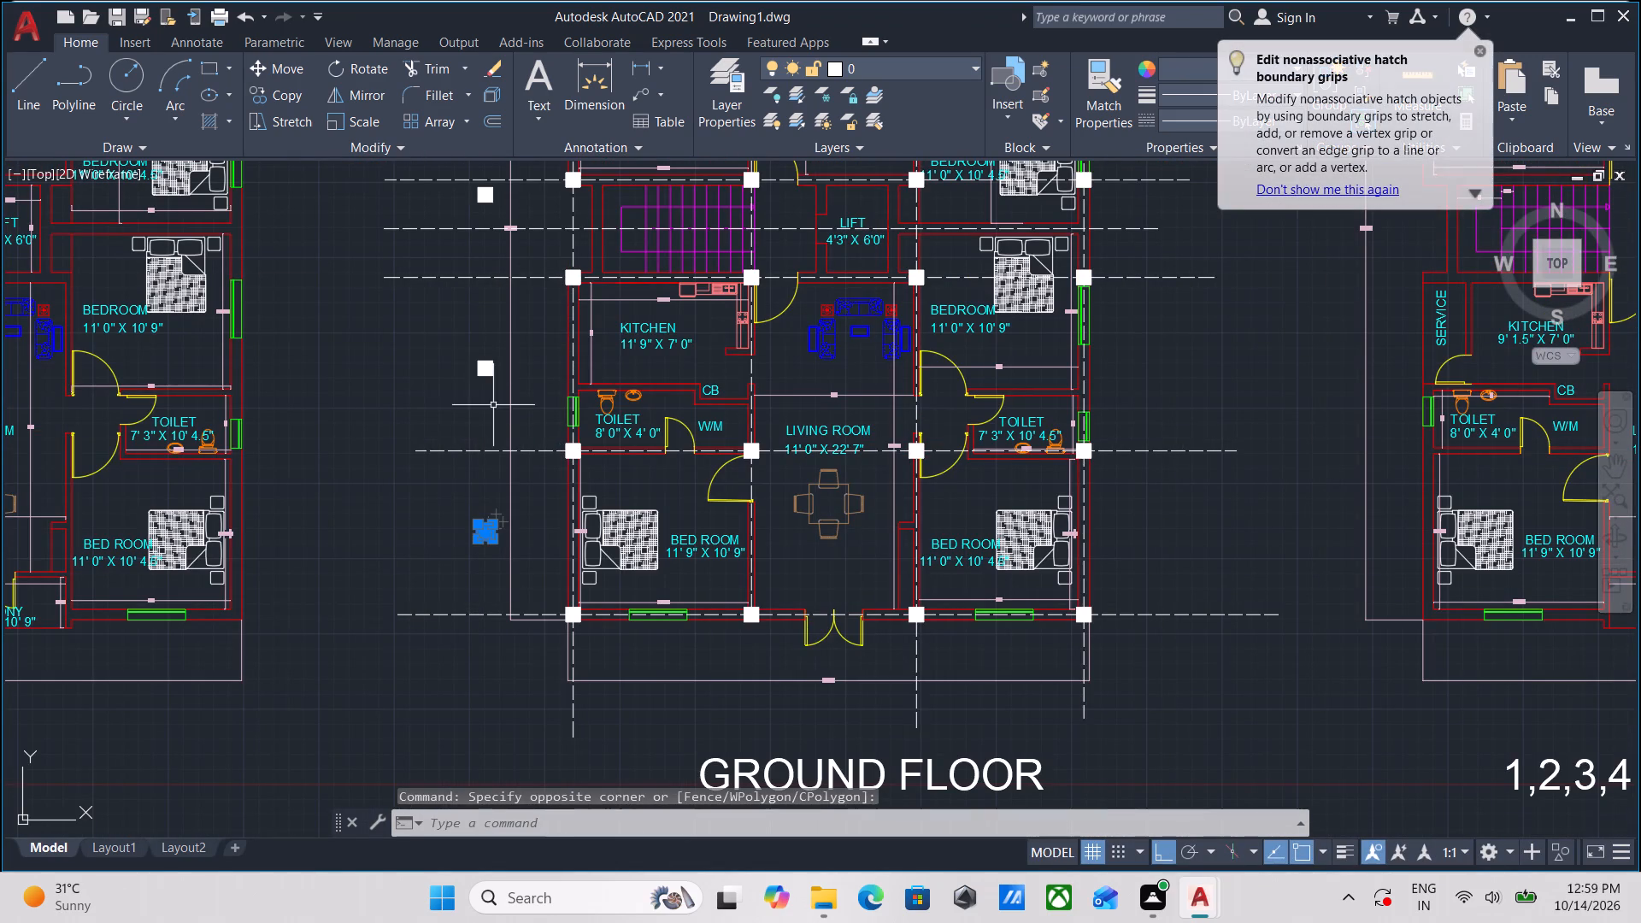
{"action": "left_click_drag", "start_coordinate": [497, 409], "coordinate": [497, 401]}
{"action": "left_click", "coordinate": [462, 324]}
{"action": "middle_click_drag", "start_coordinate": [462, 337], "coordinate": [473, 544]}
{"action": "scroll", "coordinate": [473, 418], "scroll_direction": "up", "scroll_amount": 1}
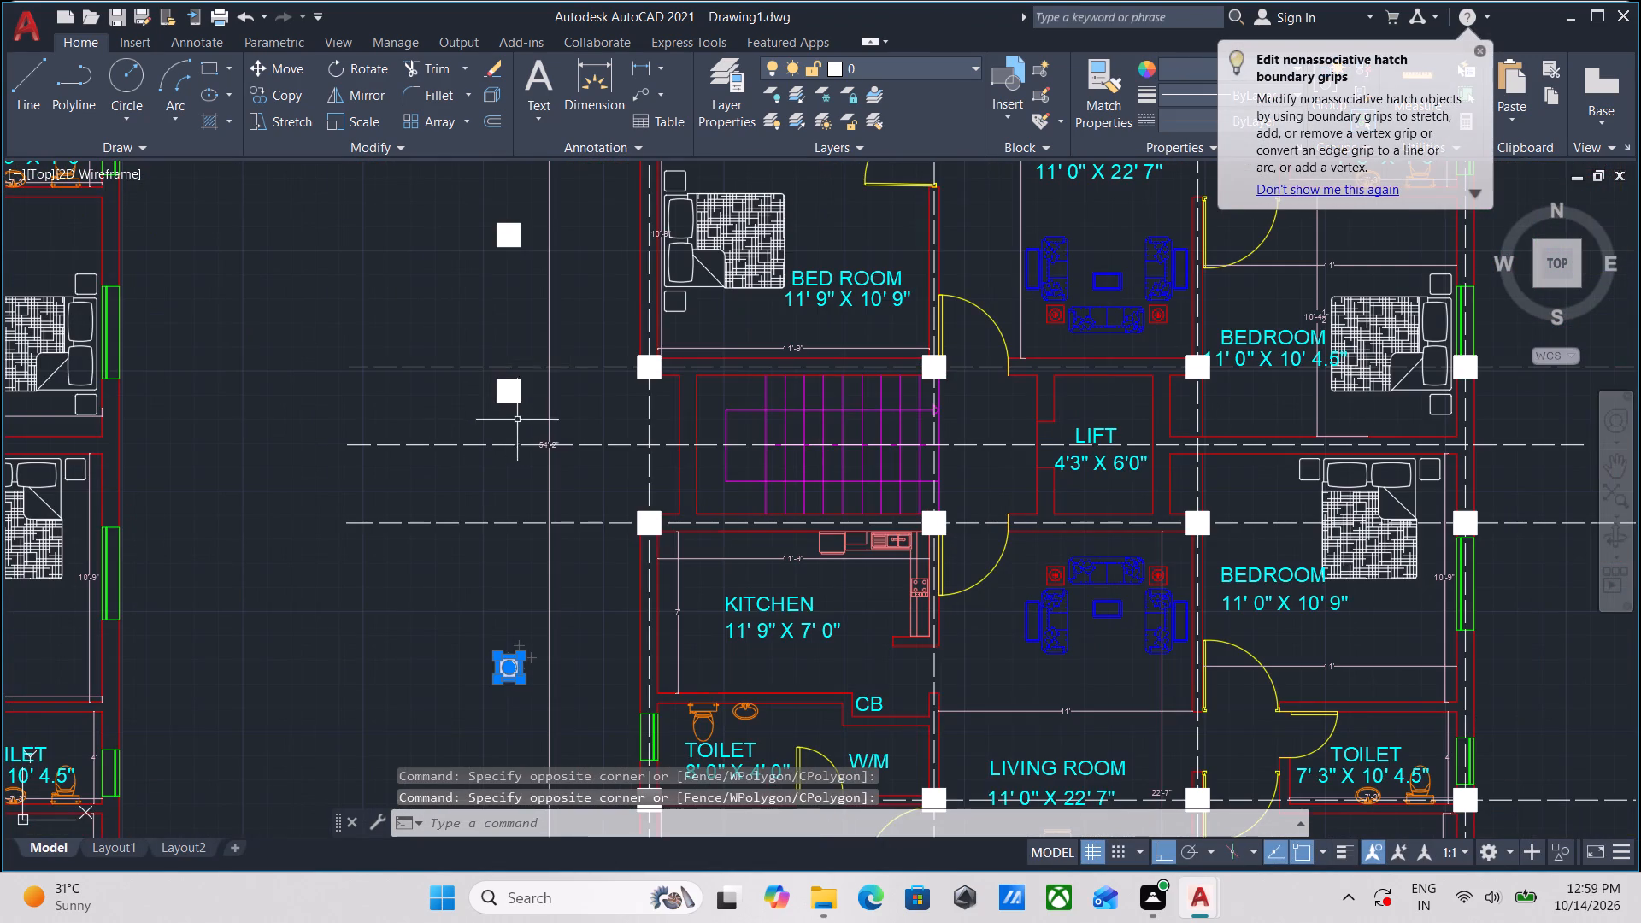
{"action": "left_click", "coordinate": [526, 423]}
{"action": "left_click", "coordinate": [507, 372]}
{"action": "middle_click_drag", "start_coordinate": [510, 294], "coordinate": [521, 424]}
{"action": "scroll", "coordinate": [521, 424], "scroll_direction": "up", "scroll_amount": 1}
{"action": "left_click_drag", "start_coordinate": [541, 402], "coordinate": [538, 391]}
{"action": "left_click", "coordinate": [477, 269]}
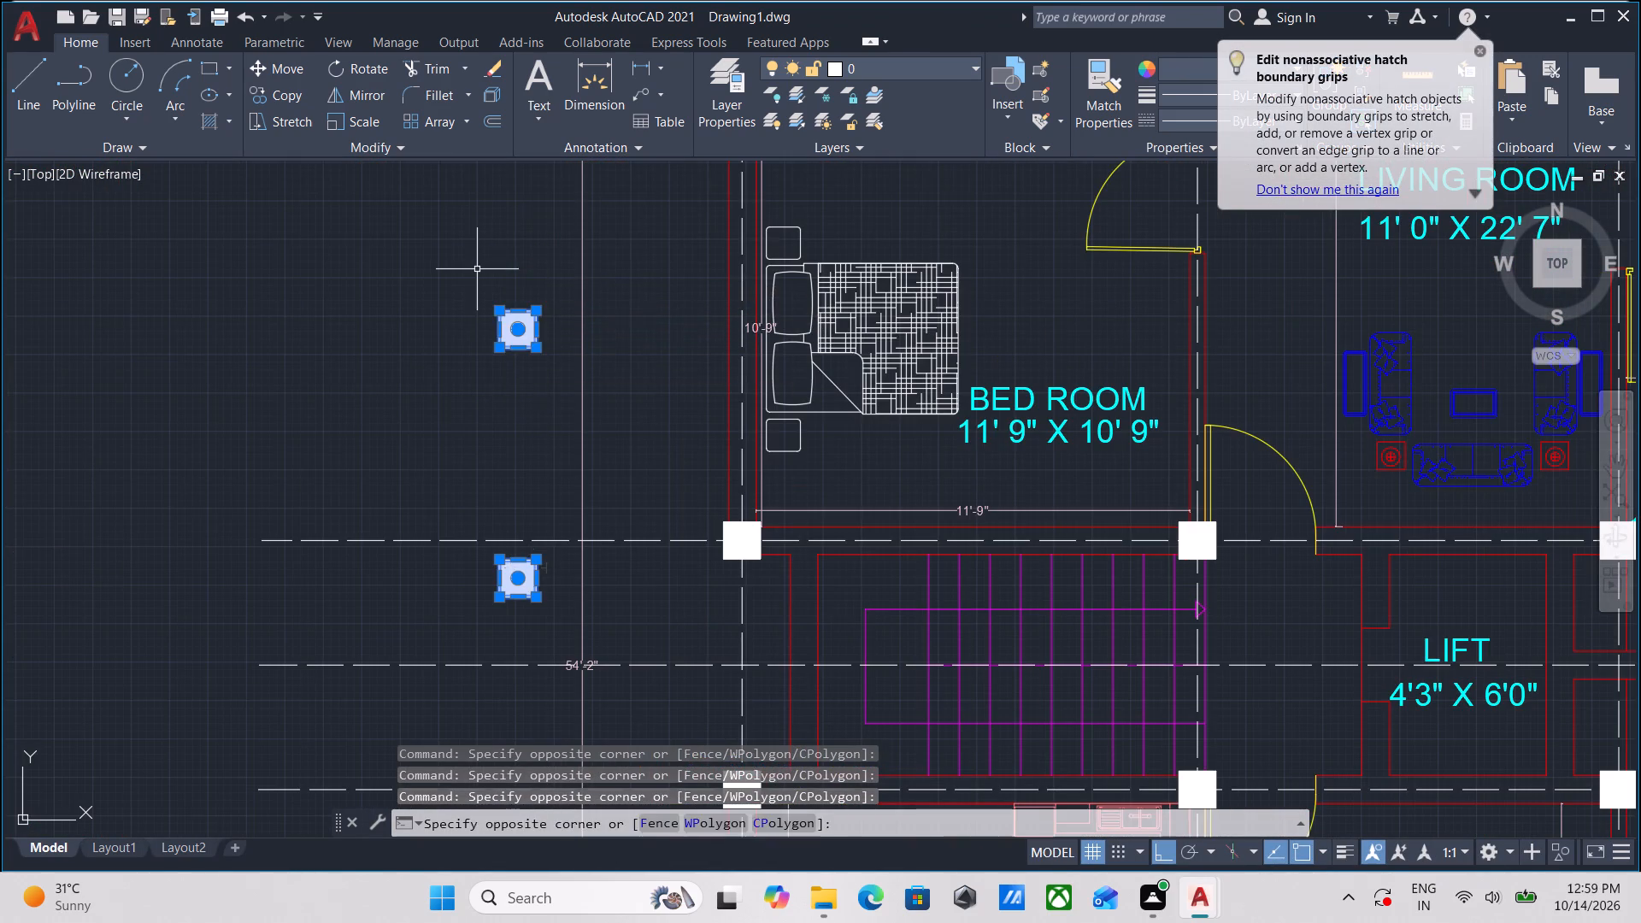
{"action": "middle_click_drag", "start_coordinate": [477, 269], "coordinate": [485, 650]}
{"action": "scroll", "coordinate": [483, 515], "scroll_direction": "down", "scroll_amount": 1}
{"action": "middle_click_drag", "start_coordinate": [483, 515], "coordinate": [479, 702]}
{"action": "left_click", "coordinate": [520, 526]}
{"action": "left_click", "coordinate": [488, 438]}
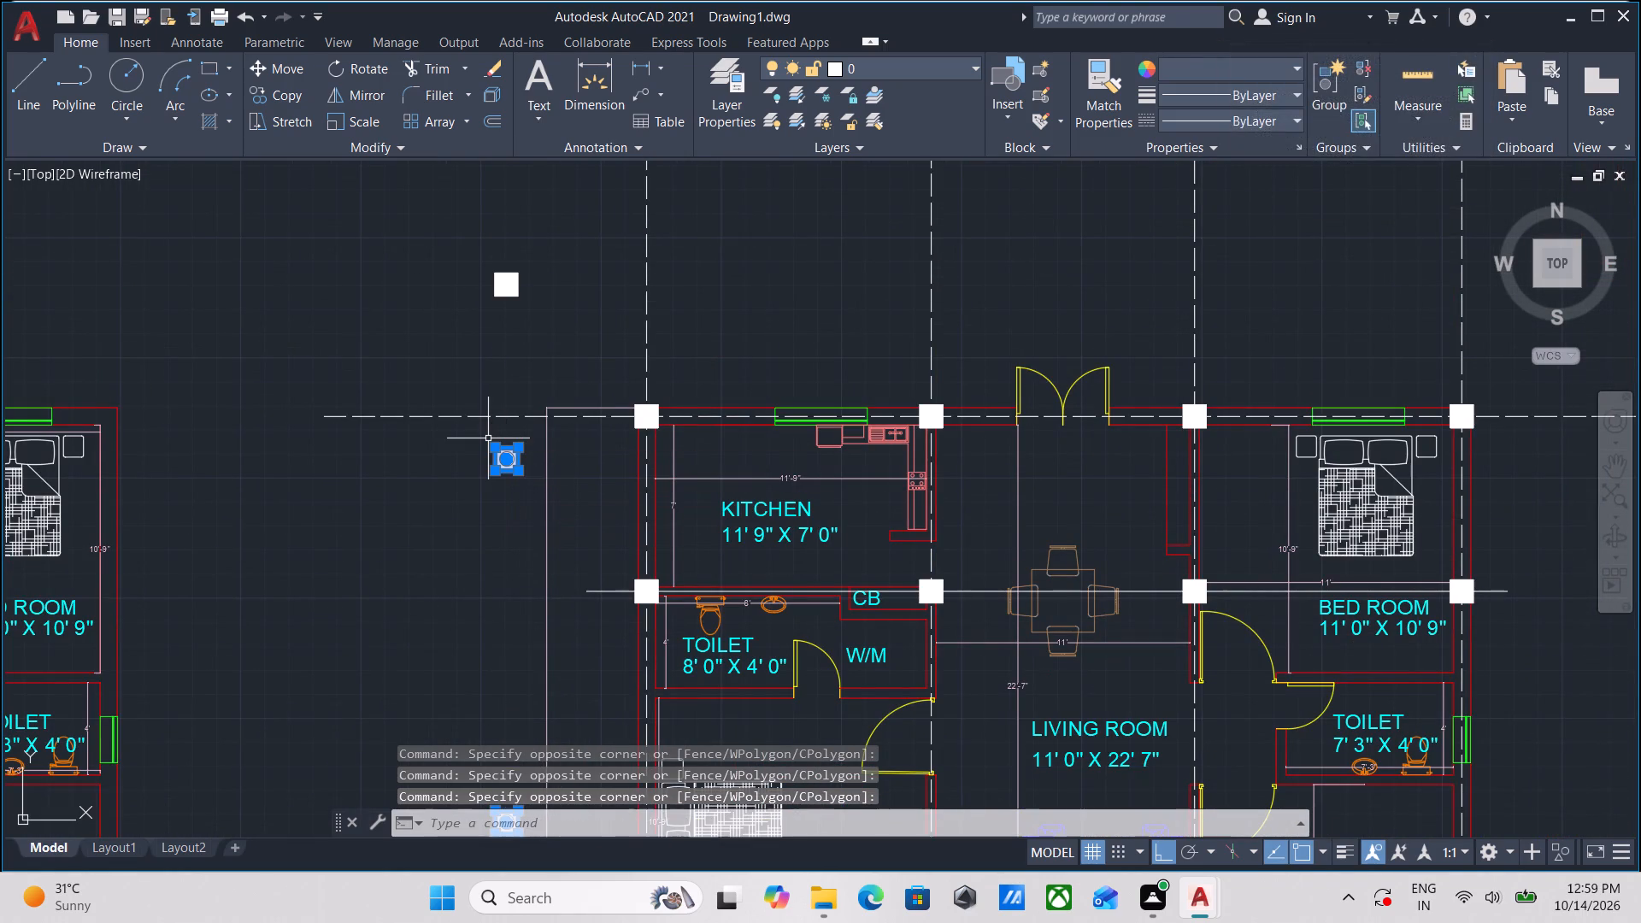
{"action": "left_click", "coordinate": [540, 345]}
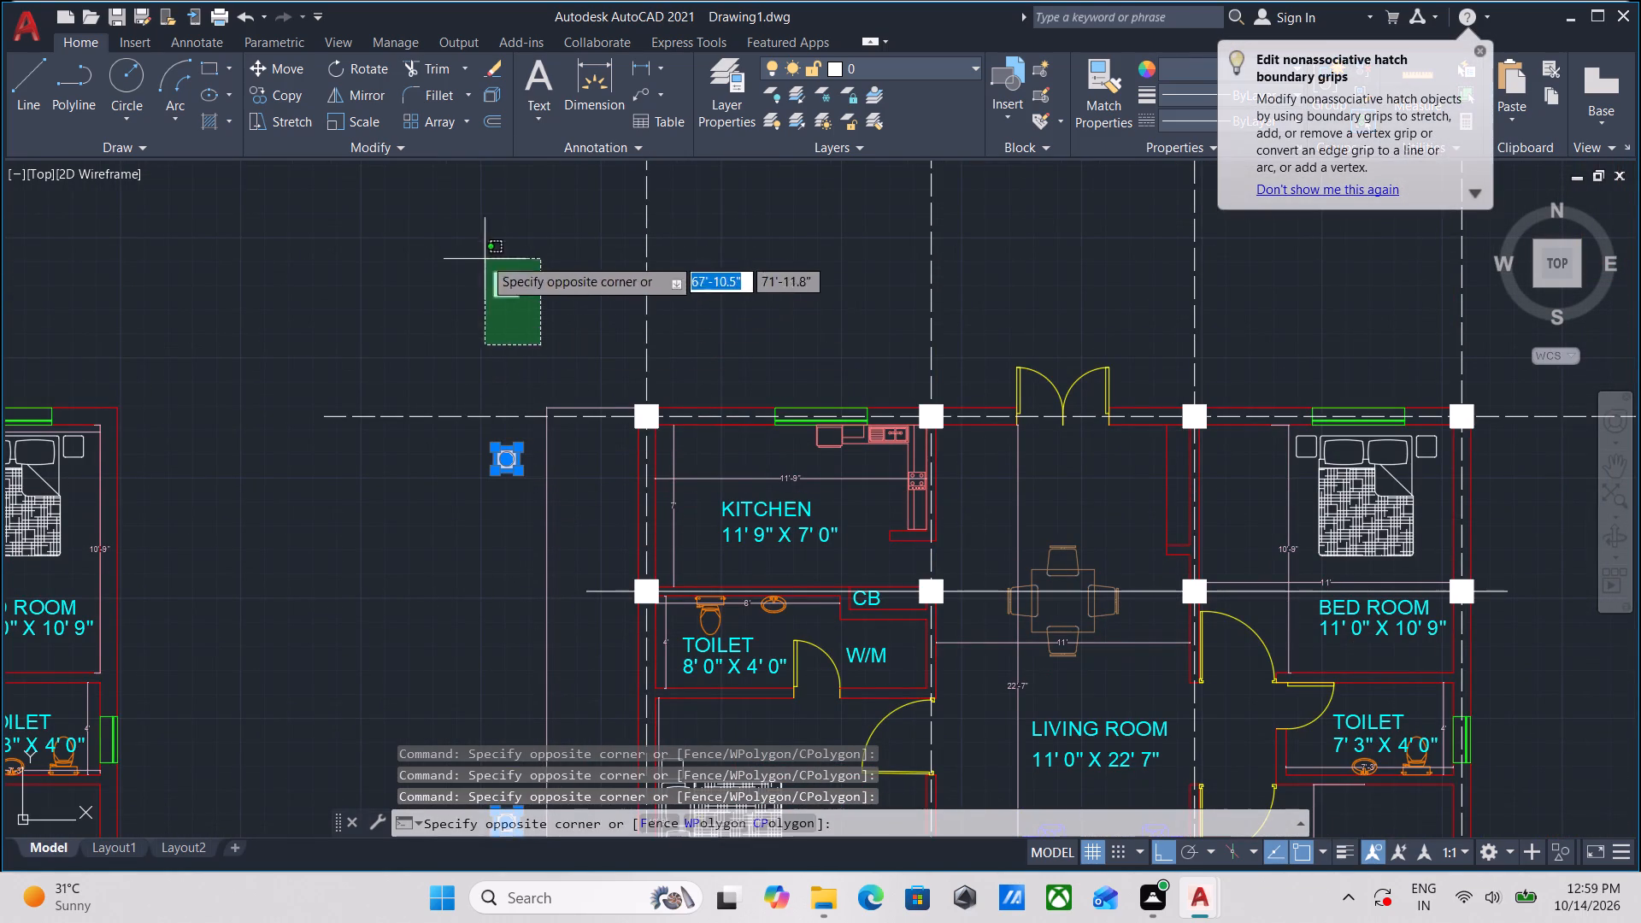
{"action": "left_click", "coordinate": [464, 232]}
{"action": "right_click", "coordinate": [464, 232]}
{"action": "left_click", "coordinate": [573, 361]}
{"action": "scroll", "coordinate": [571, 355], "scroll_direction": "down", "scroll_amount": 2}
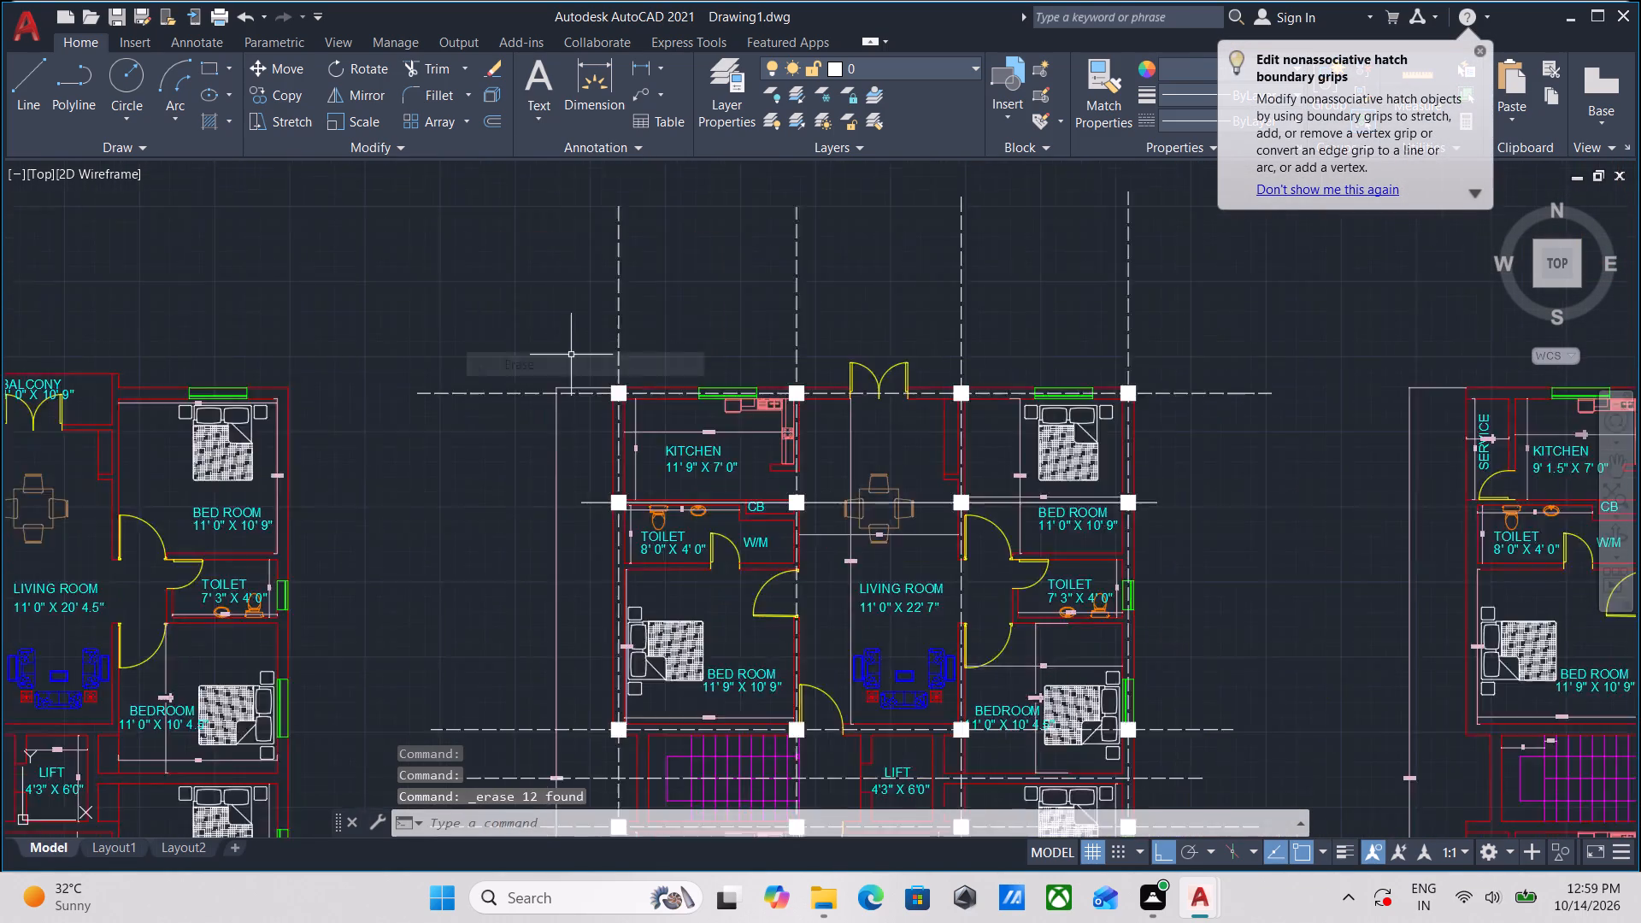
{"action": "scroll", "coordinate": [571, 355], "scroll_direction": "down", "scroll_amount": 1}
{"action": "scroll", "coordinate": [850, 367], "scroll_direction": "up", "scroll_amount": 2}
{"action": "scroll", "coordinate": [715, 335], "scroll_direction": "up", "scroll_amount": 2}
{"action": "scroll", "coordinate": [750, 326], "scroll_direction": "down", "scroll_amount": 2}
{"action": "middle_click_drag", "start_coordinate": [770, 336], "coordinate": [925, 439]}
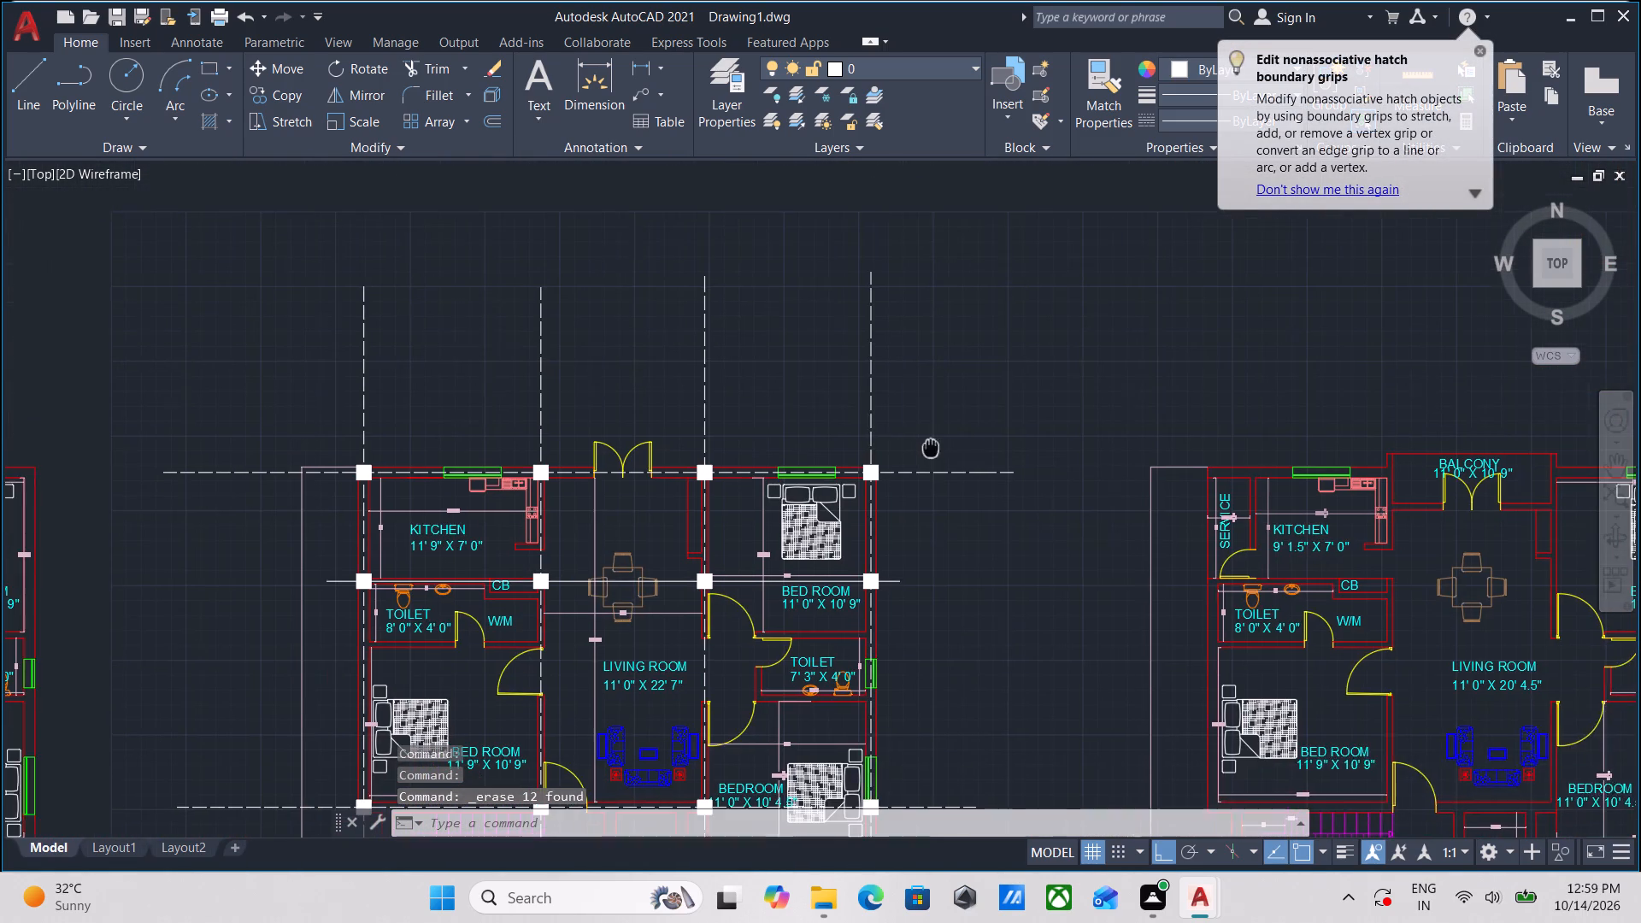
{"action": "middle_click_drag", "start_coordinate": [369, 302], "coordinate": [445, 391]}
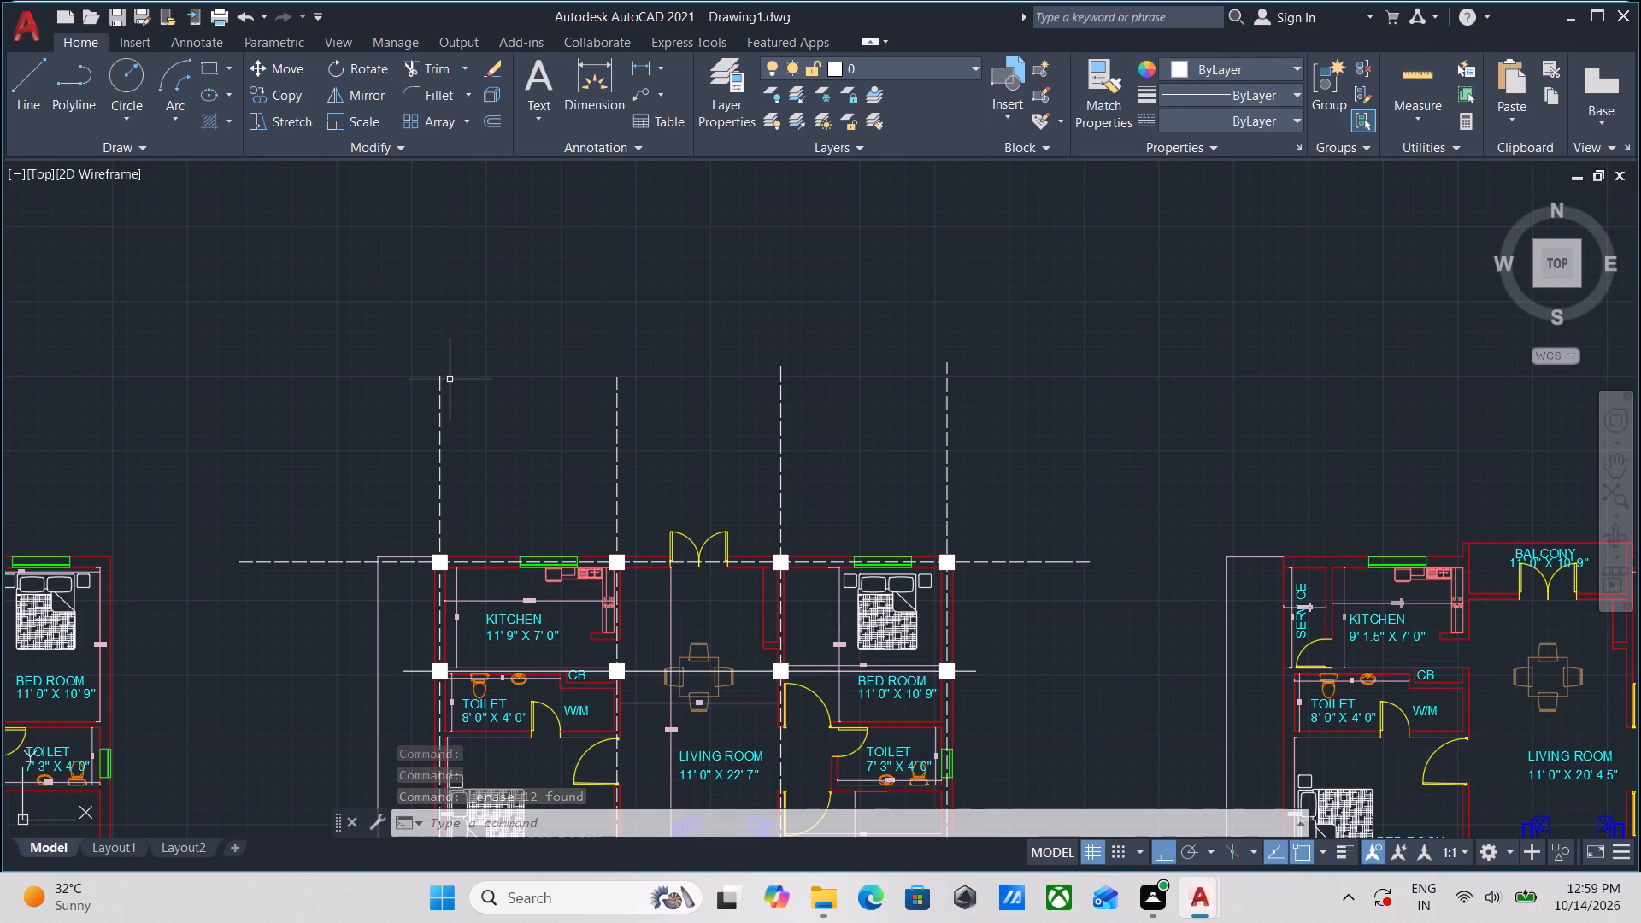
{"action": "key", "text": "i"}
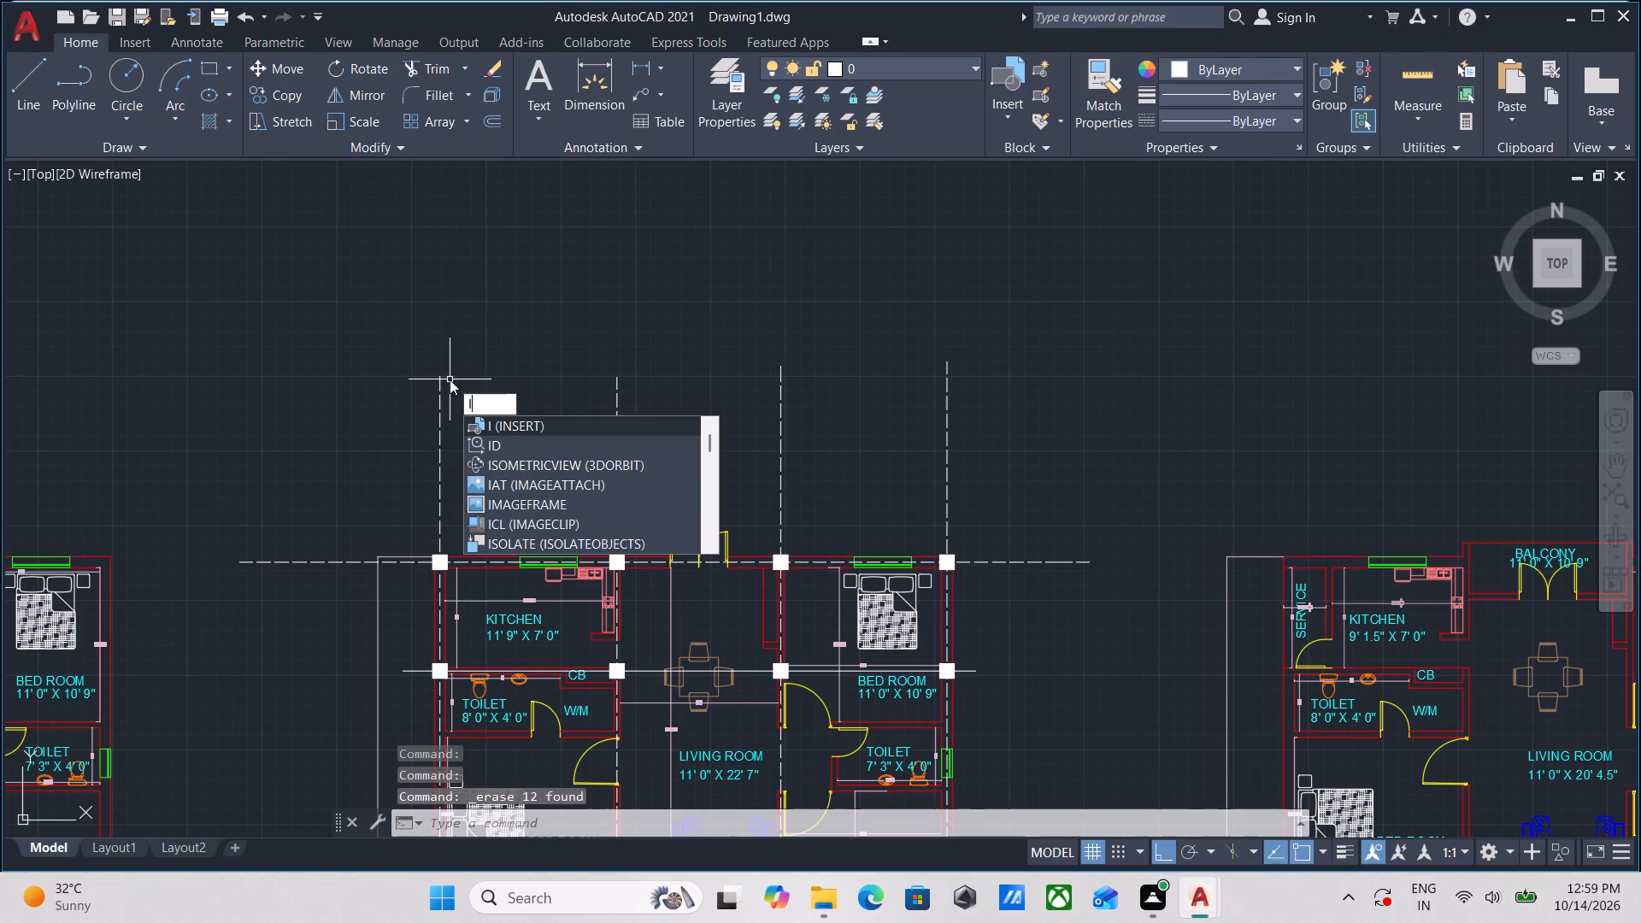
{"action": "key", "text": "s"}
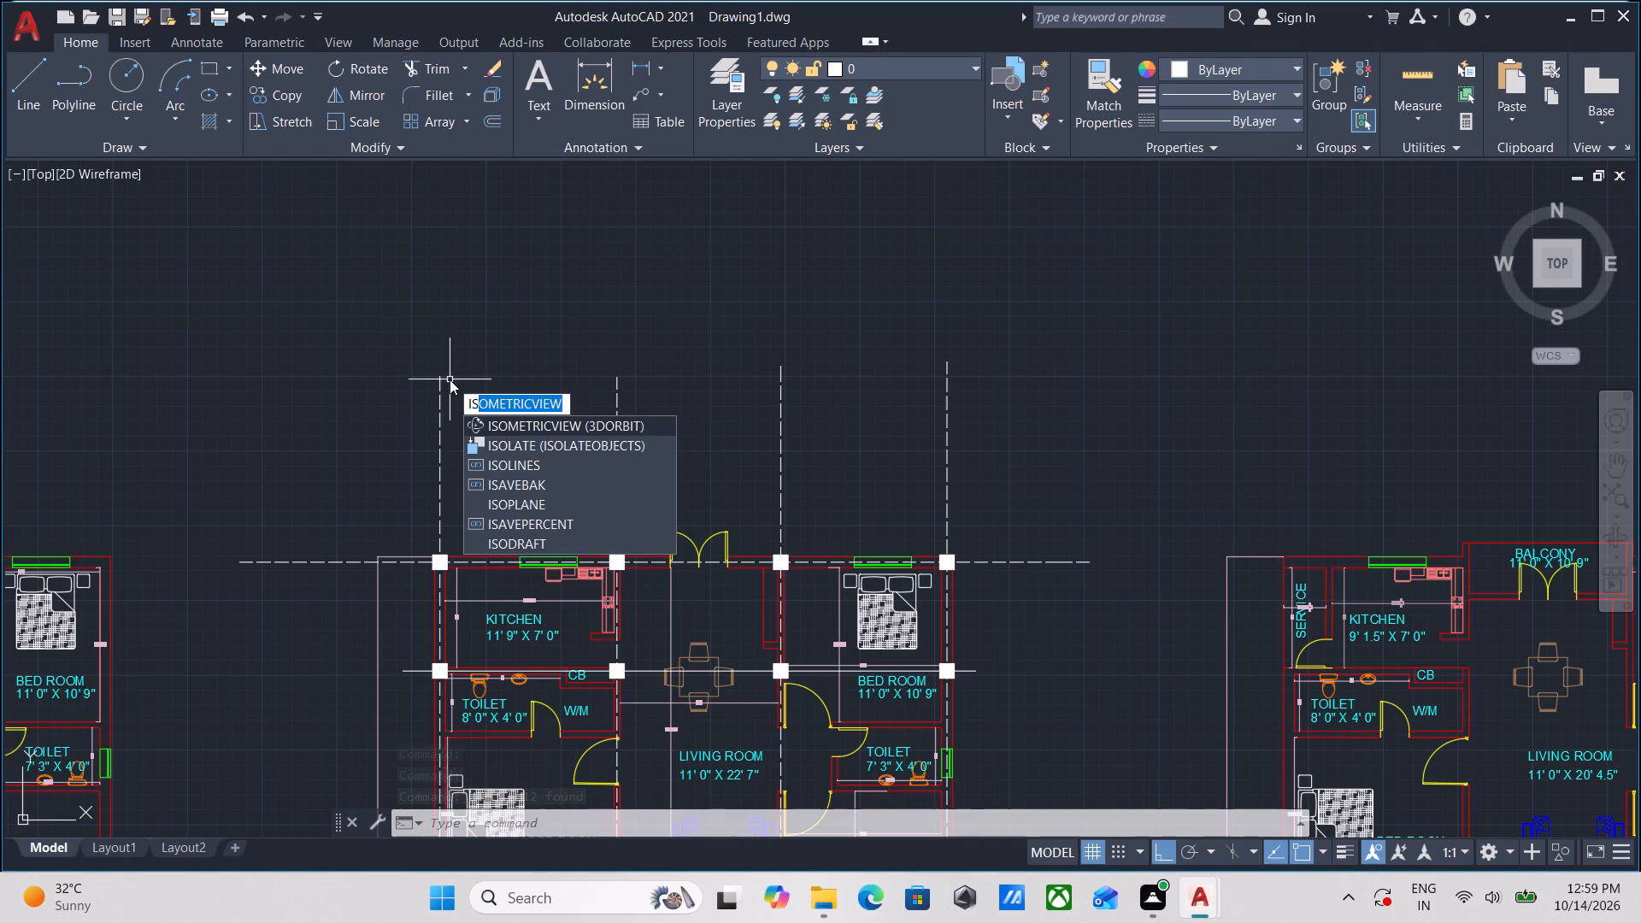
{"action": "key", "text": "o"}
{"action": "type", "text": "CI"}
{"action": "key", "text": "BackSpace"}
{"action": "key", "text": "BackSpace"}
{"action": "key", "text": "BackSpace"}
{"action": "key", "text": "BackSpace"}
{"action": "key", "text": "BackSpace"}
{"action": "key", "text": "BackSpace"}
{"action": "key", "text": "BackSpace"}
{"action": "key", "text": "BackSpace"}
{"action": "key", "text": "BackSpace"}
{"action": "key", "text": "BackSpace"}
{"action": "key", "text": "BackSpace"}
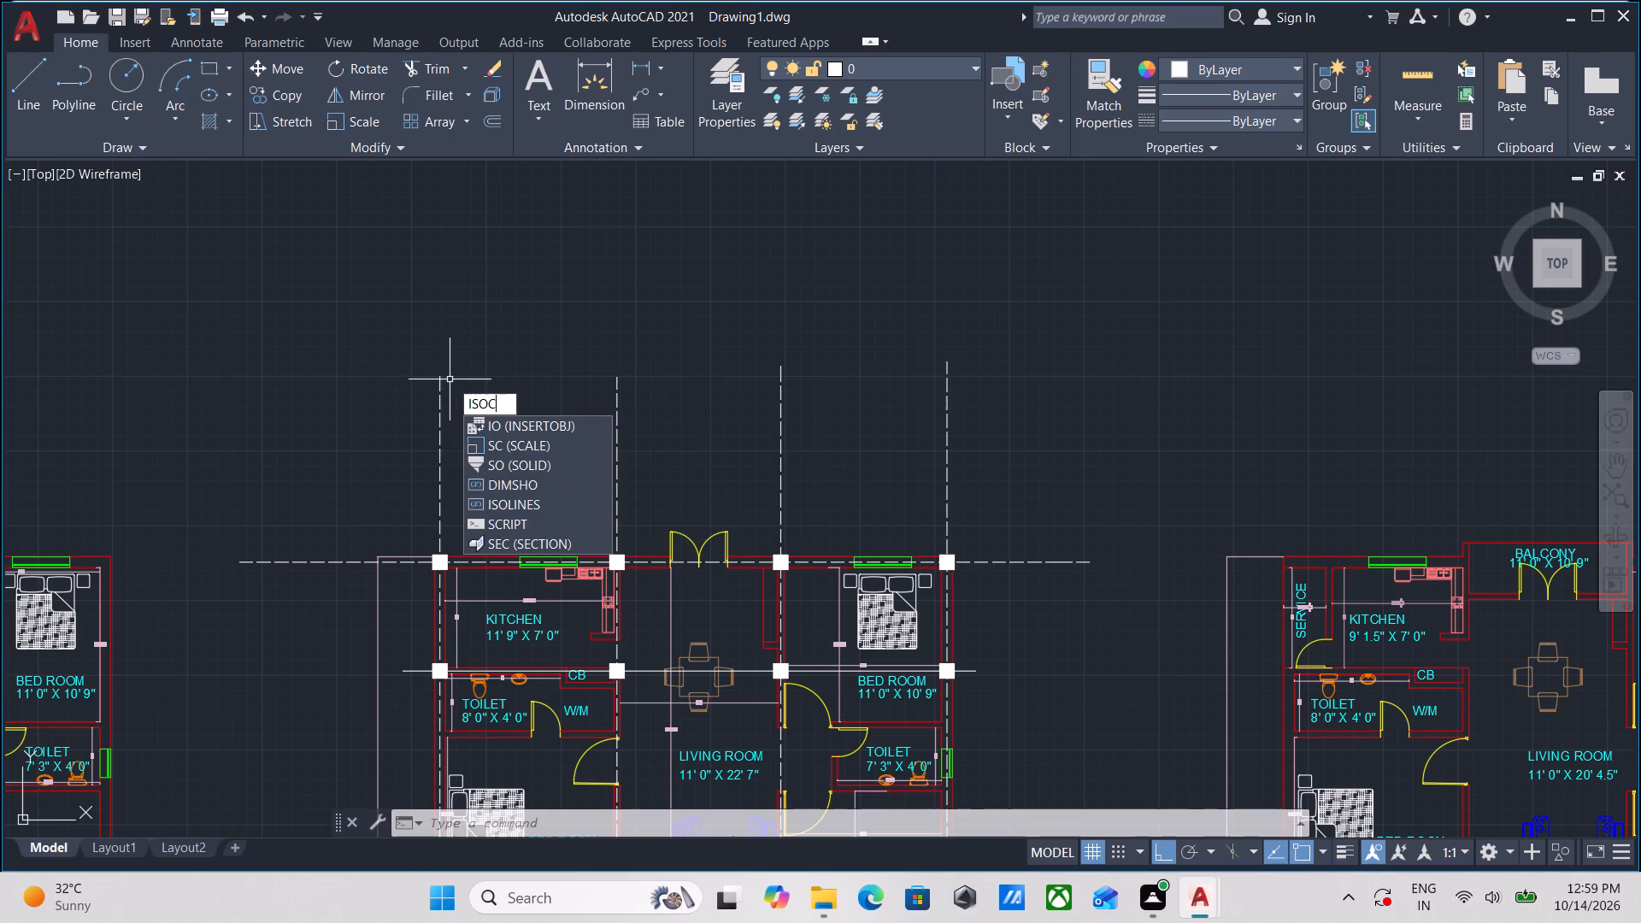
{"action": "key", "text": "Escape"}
Draw a circle of about 1'-3" radius centred on the north end of the ground floor plan's westernmost vertical centre line.
{"action": "scroll", "coordinate": [458, 366], "scroll_direction": "up", "scroll_amount": 1}
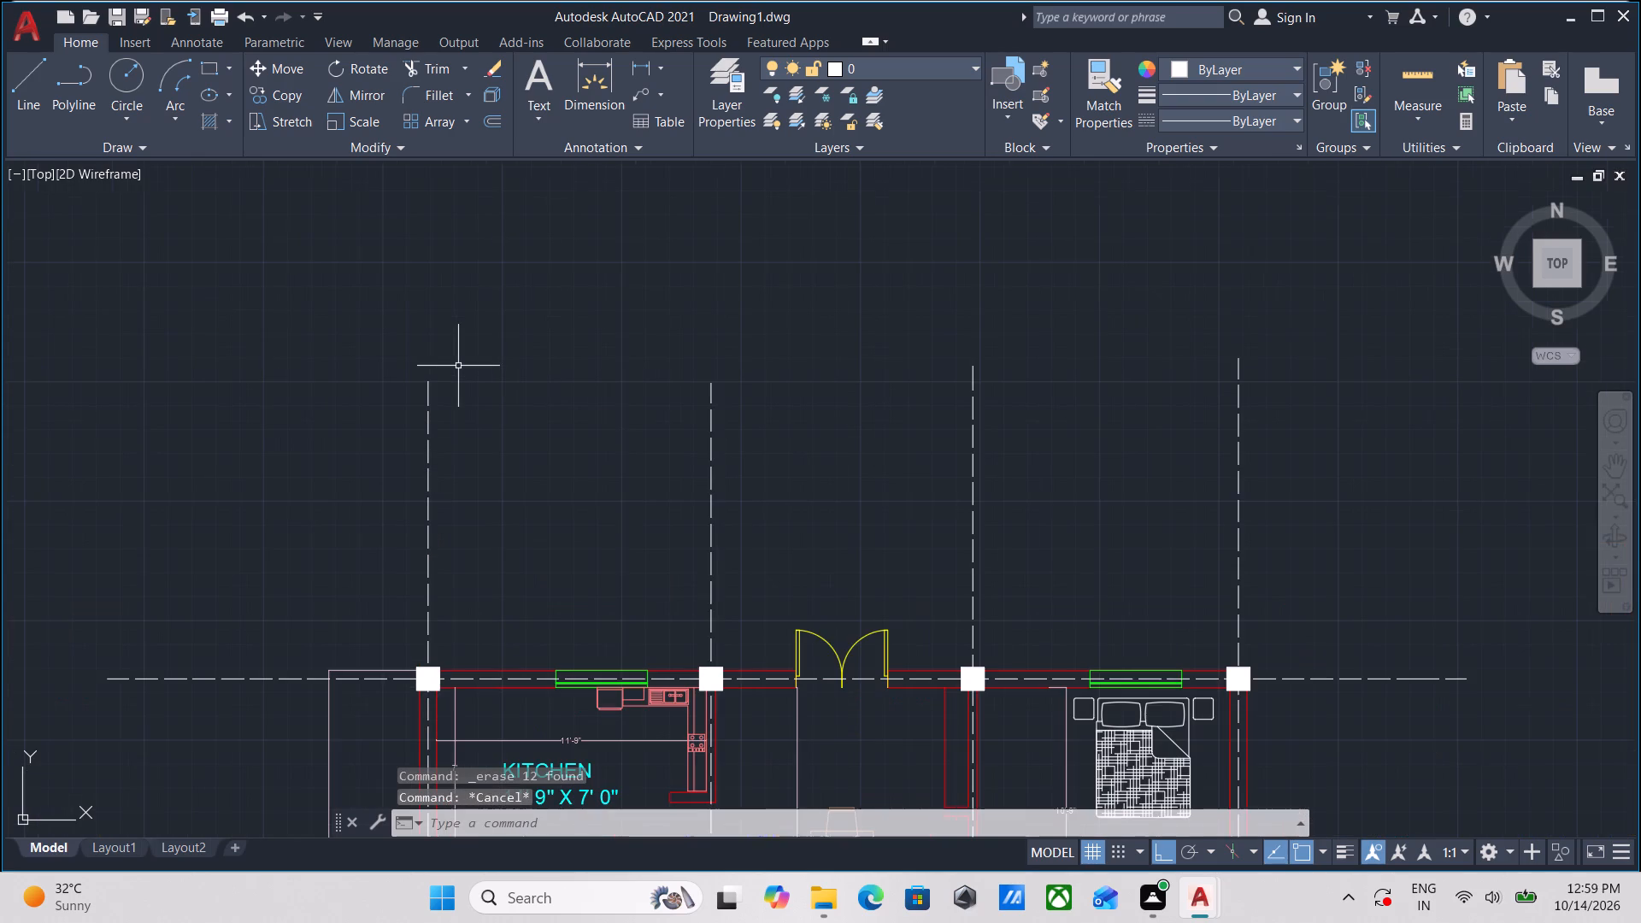
{"action": "key", "text": "c"}
{"action": "key", "text": "Return"}
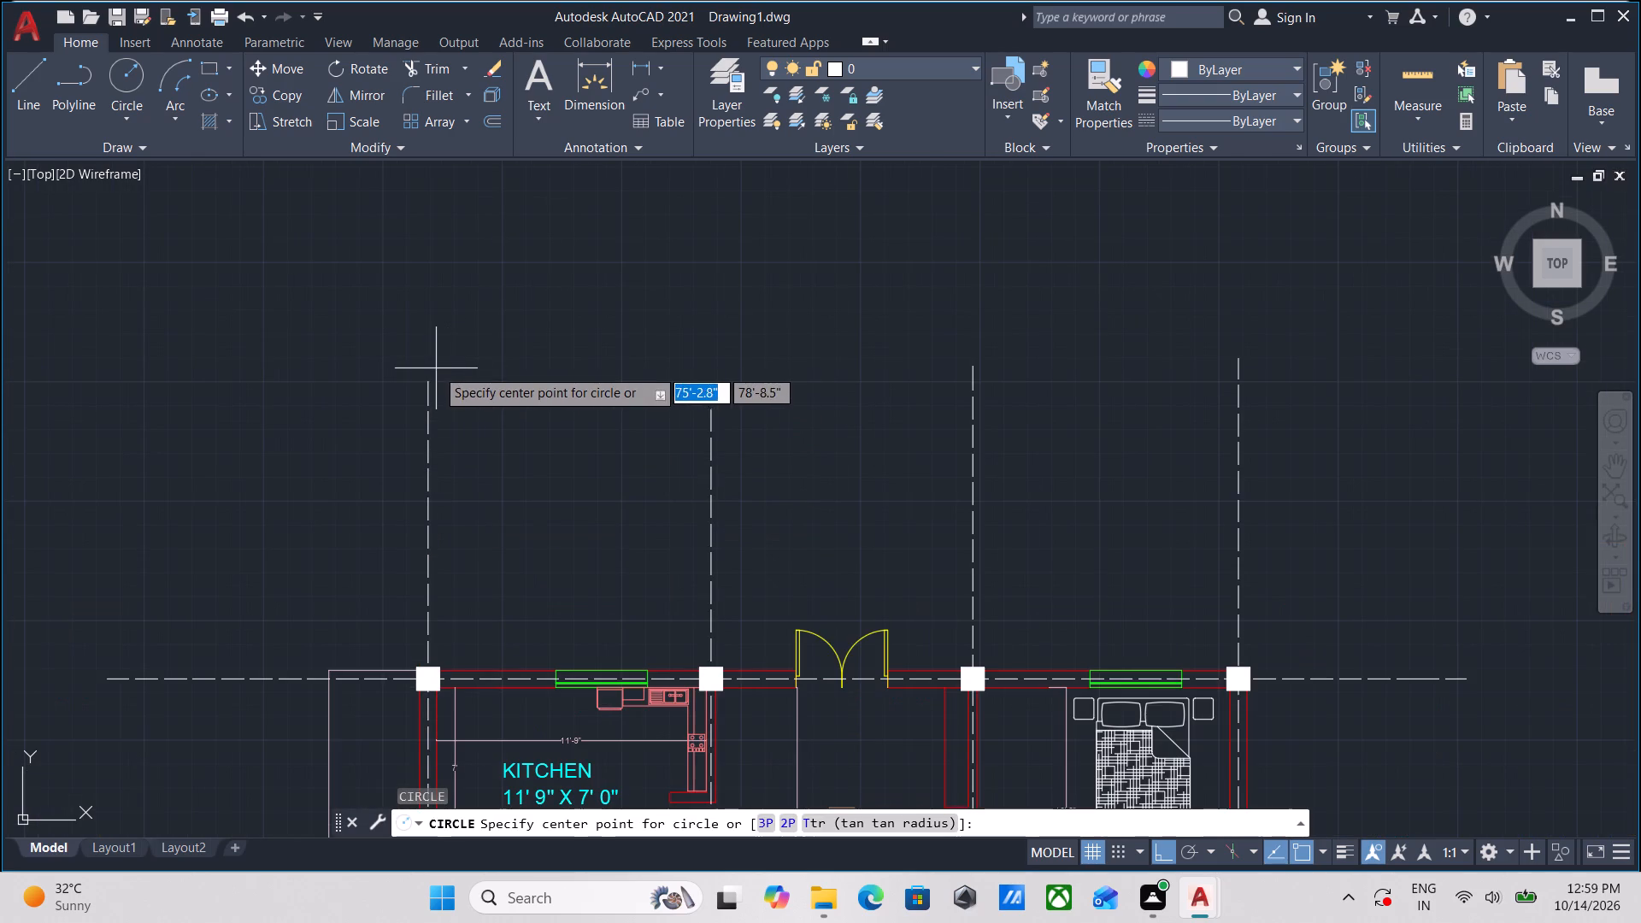
{"action": "left_click", "coordinate": [423, 379]}
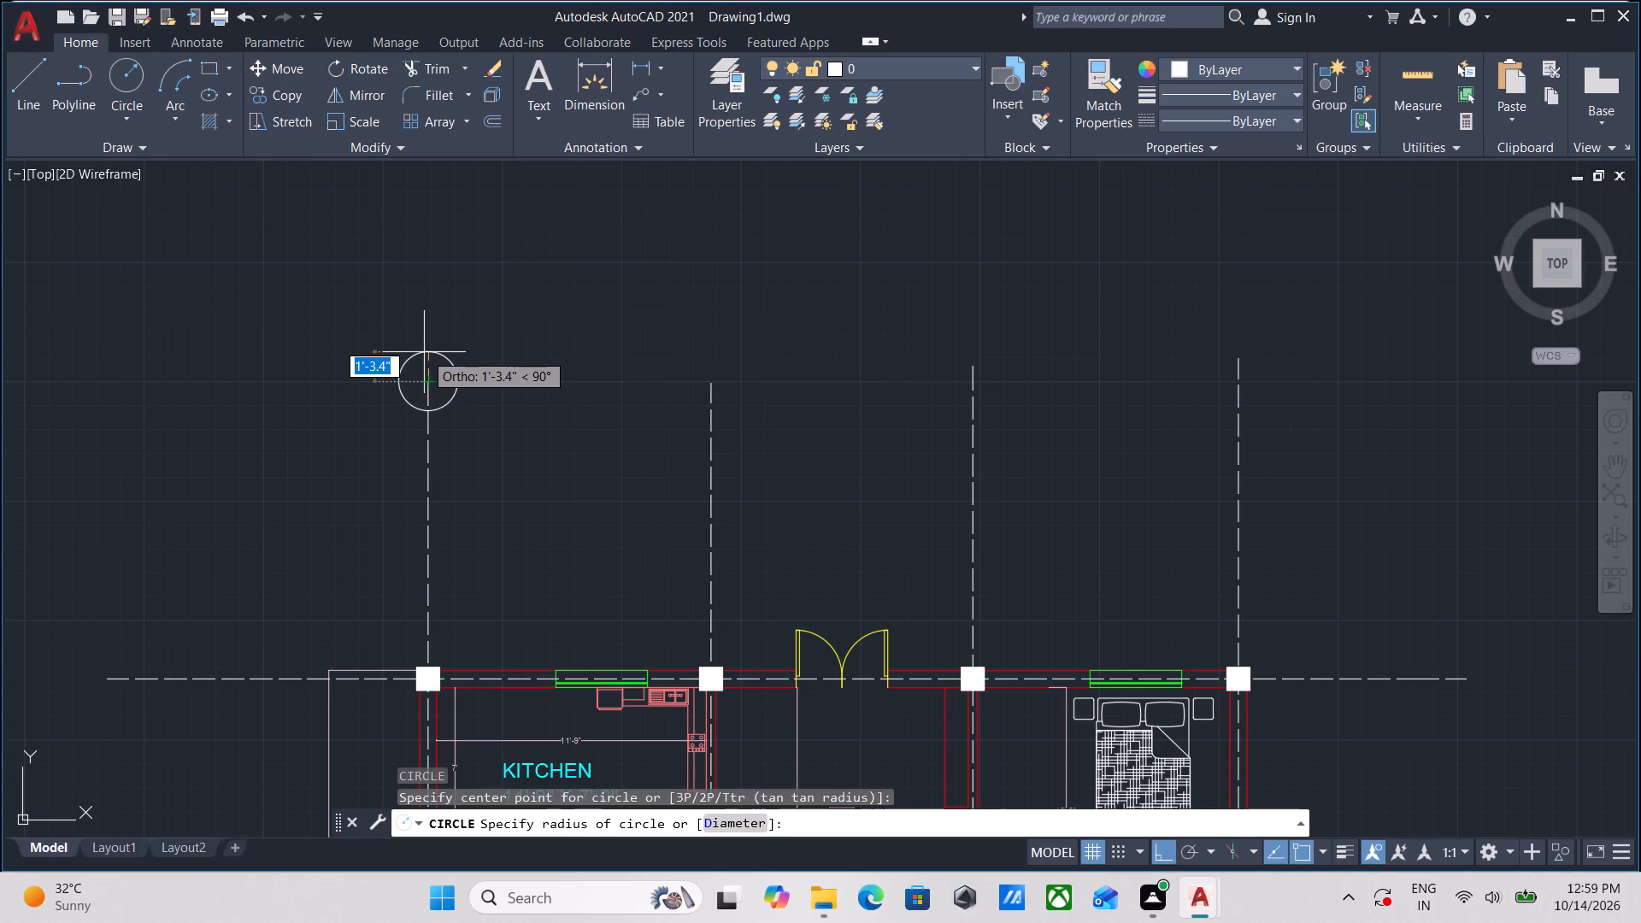
{"action": "left_click", "coordinate": [424, 352]}
Copy the grid circle by its centre to the north ends of the other three vertical centre lines of the ground floor plan.
{"action": "middle_click_drag", "start_coordinate": [646, 373], "coordinate": [534, 373]}
{"action": "scroll", "coordinate": [603, 367], "scroll_direction": "down", "scroll_amount": 2}
{"action": "middle_click_drag", "start_coordinate": [603, 367], "coordinate": [587, 383]}
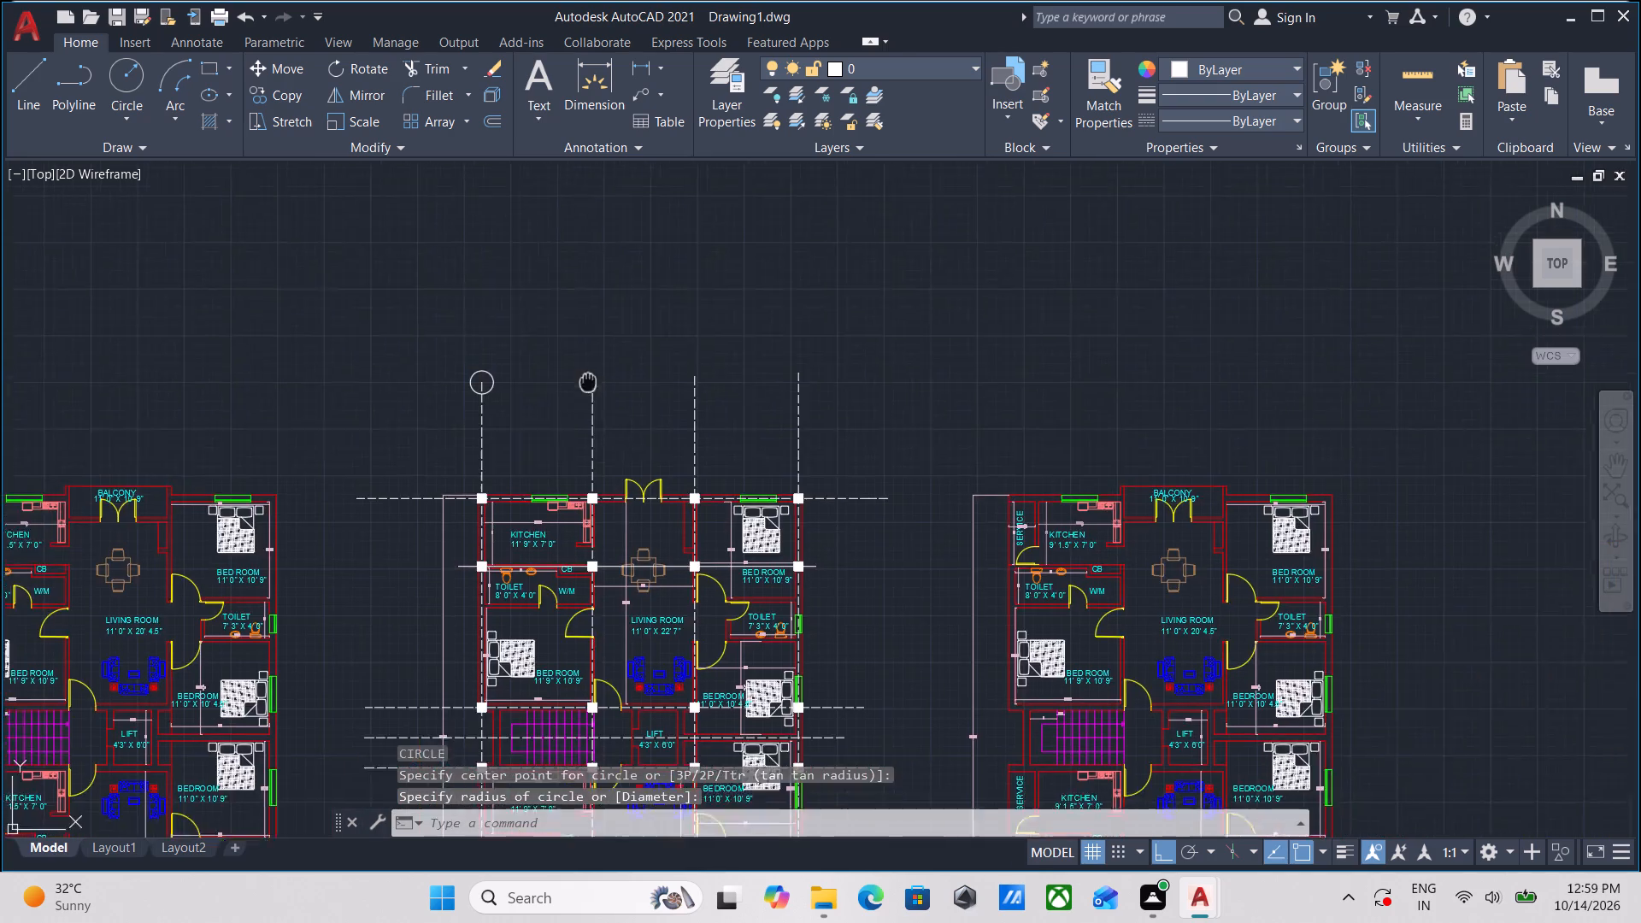
{"action": "middle_click_drag", "start_coordinate": [587, 383], "coordinate": [570, 401]}
{"action": "scroll", "coordinate": [570, 401], "scroll_direction": "up", "scroll_amount": 2}
{"action": "left_click", "coordinate": [326, 441]}
{"action": "left_click", "coordinate": [297, 388]}
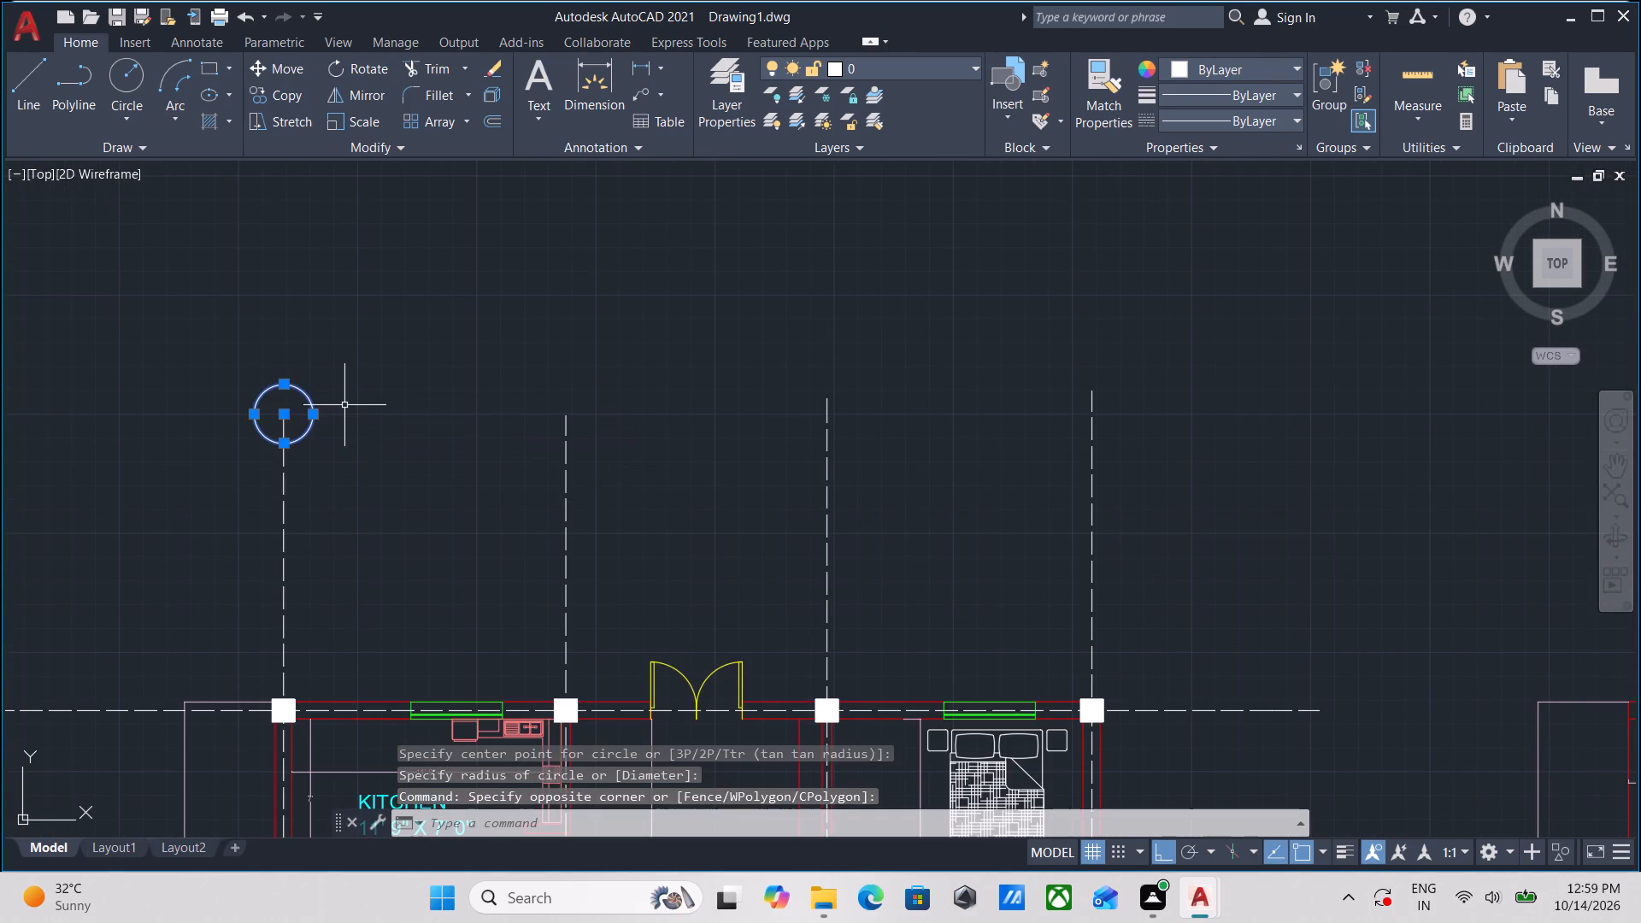
{"action": "type", "text": "CO"}
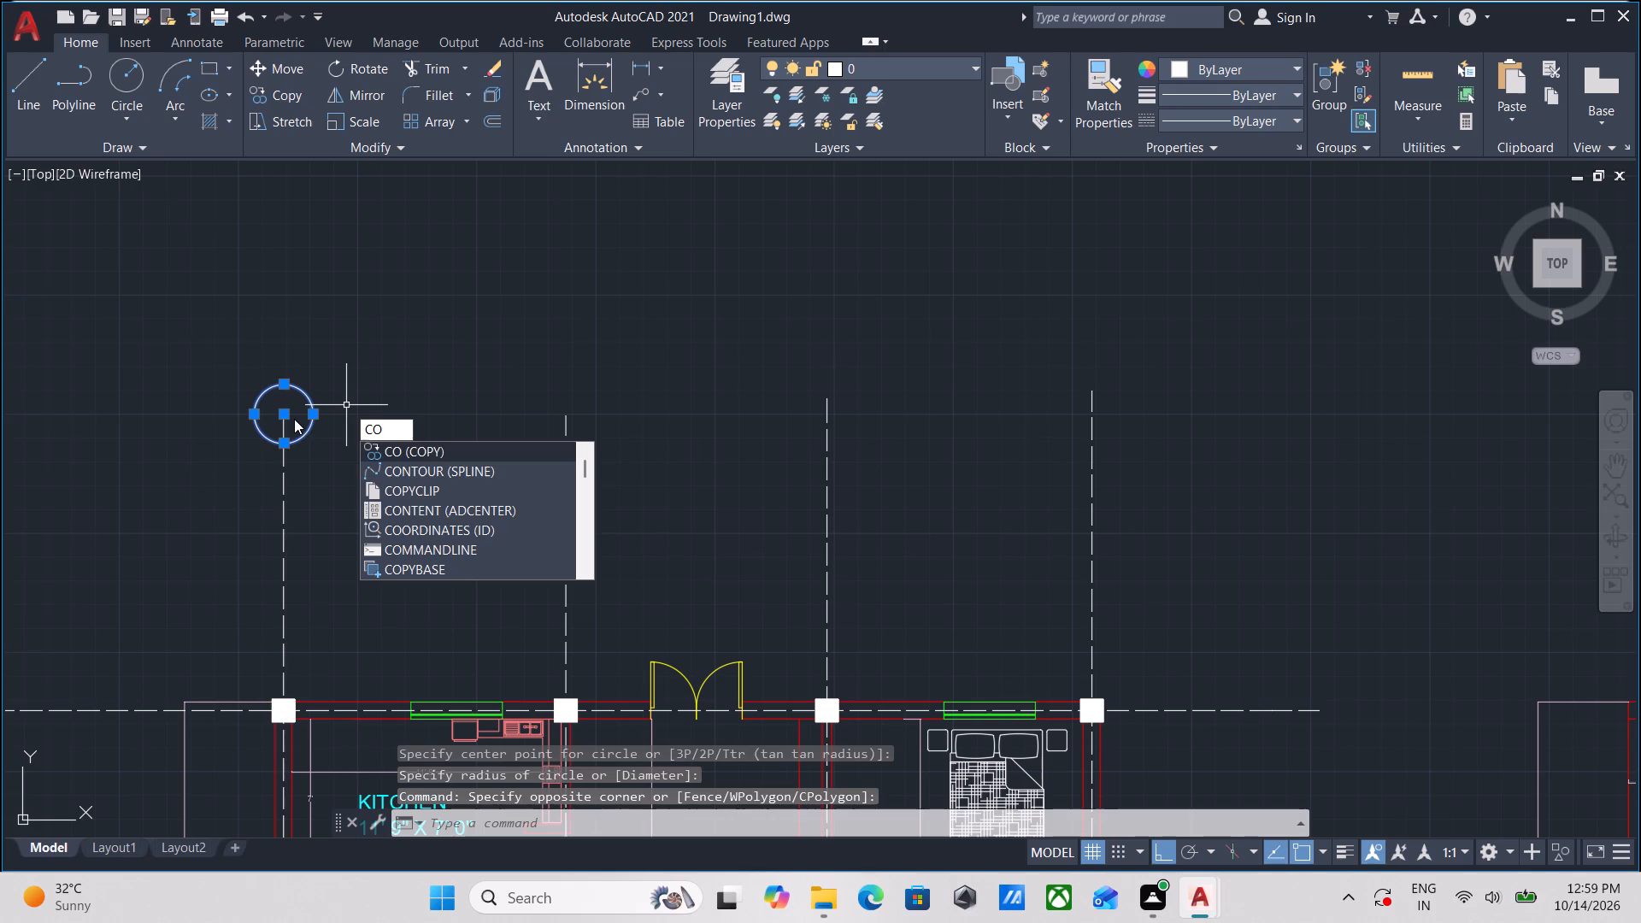
{"action": "key", "text": "Return"}
{"action": "left_click", "coordinate": [282, 416]}
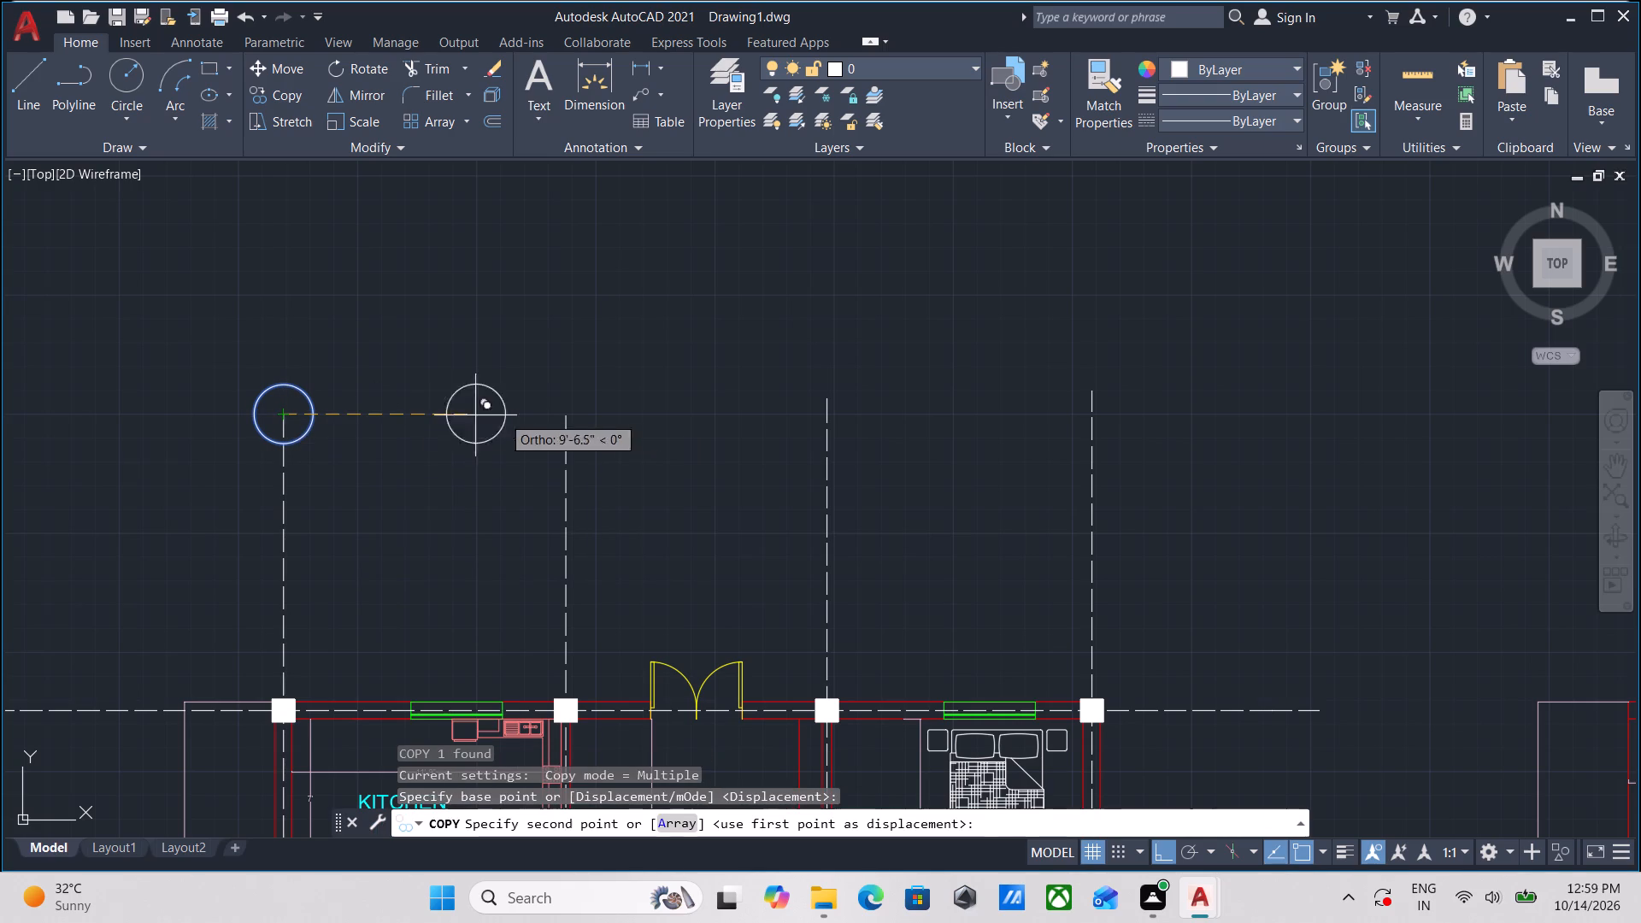
{"action": "left_click", "coordinate": [565, 420]}
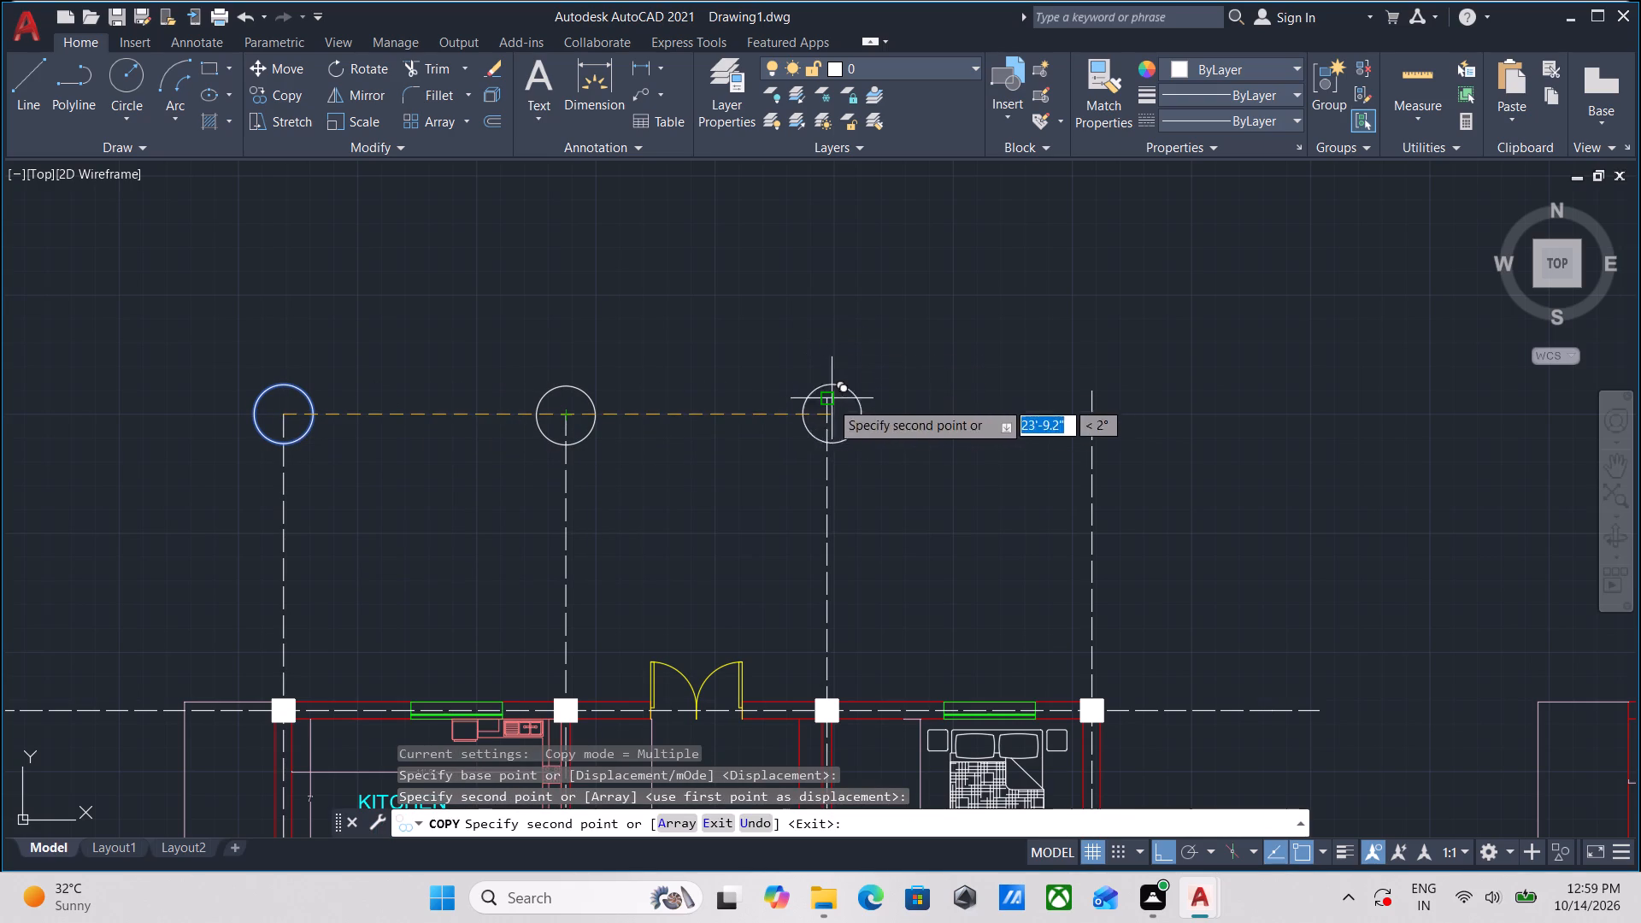
{"action": "left_click", "coordinate": [826, 416]}
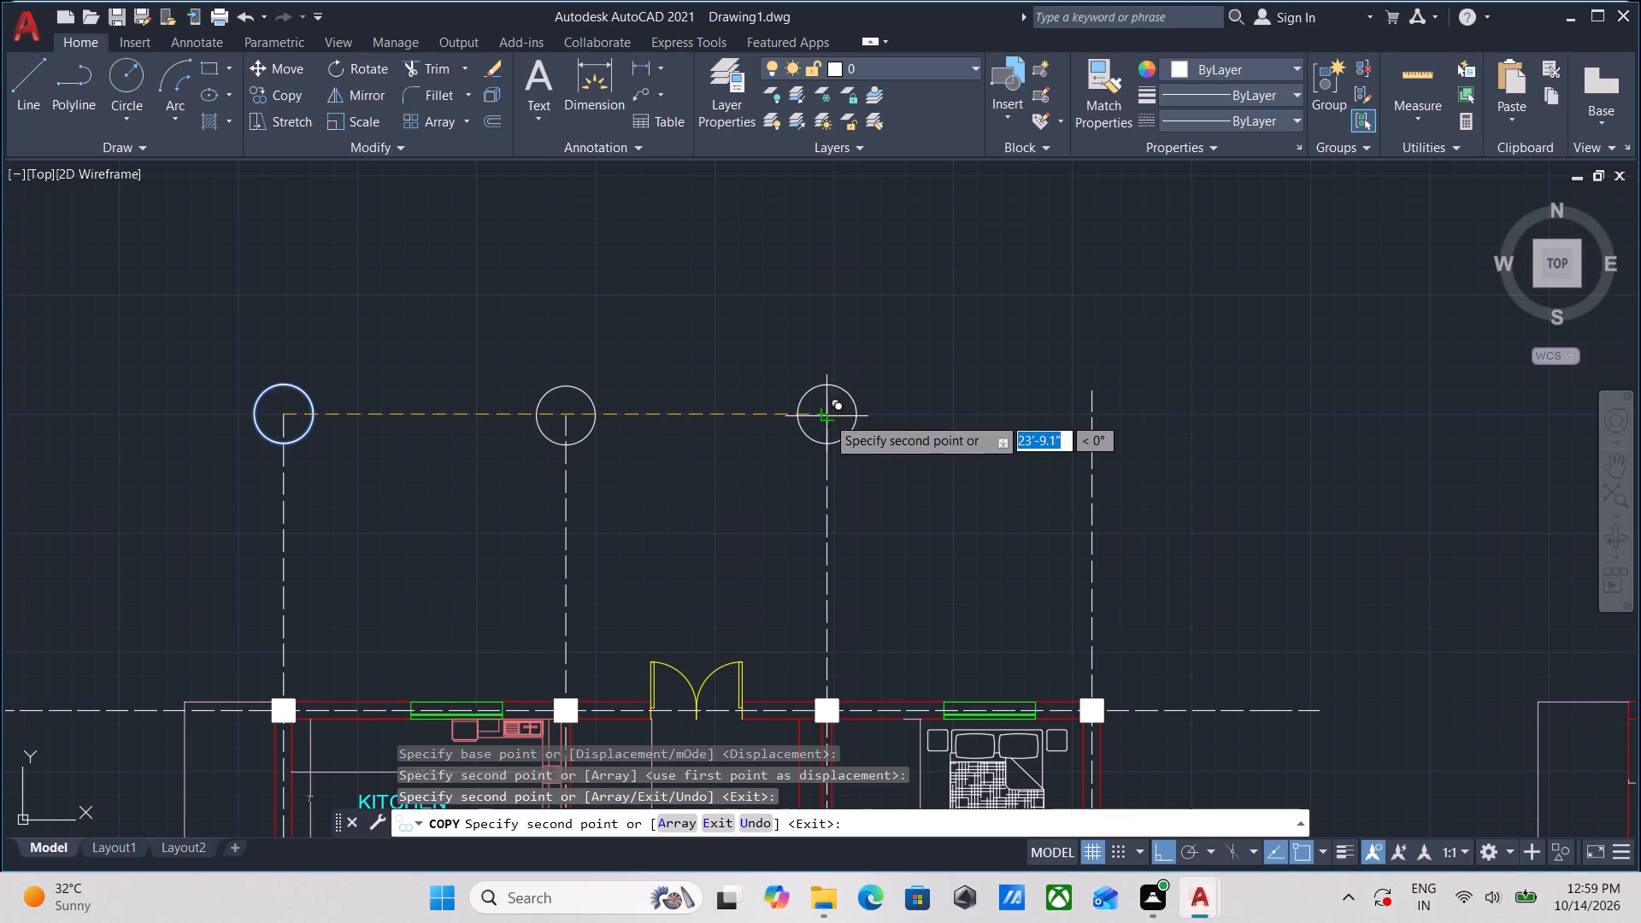
{"action": "left_click", "coordinate": [1090, 407]}
{"action": "scroll", "coordinate": [373, 370], "scroll_direction": "down", "scroll_amount": 1}
{"action": "key", "text": "Escape"}
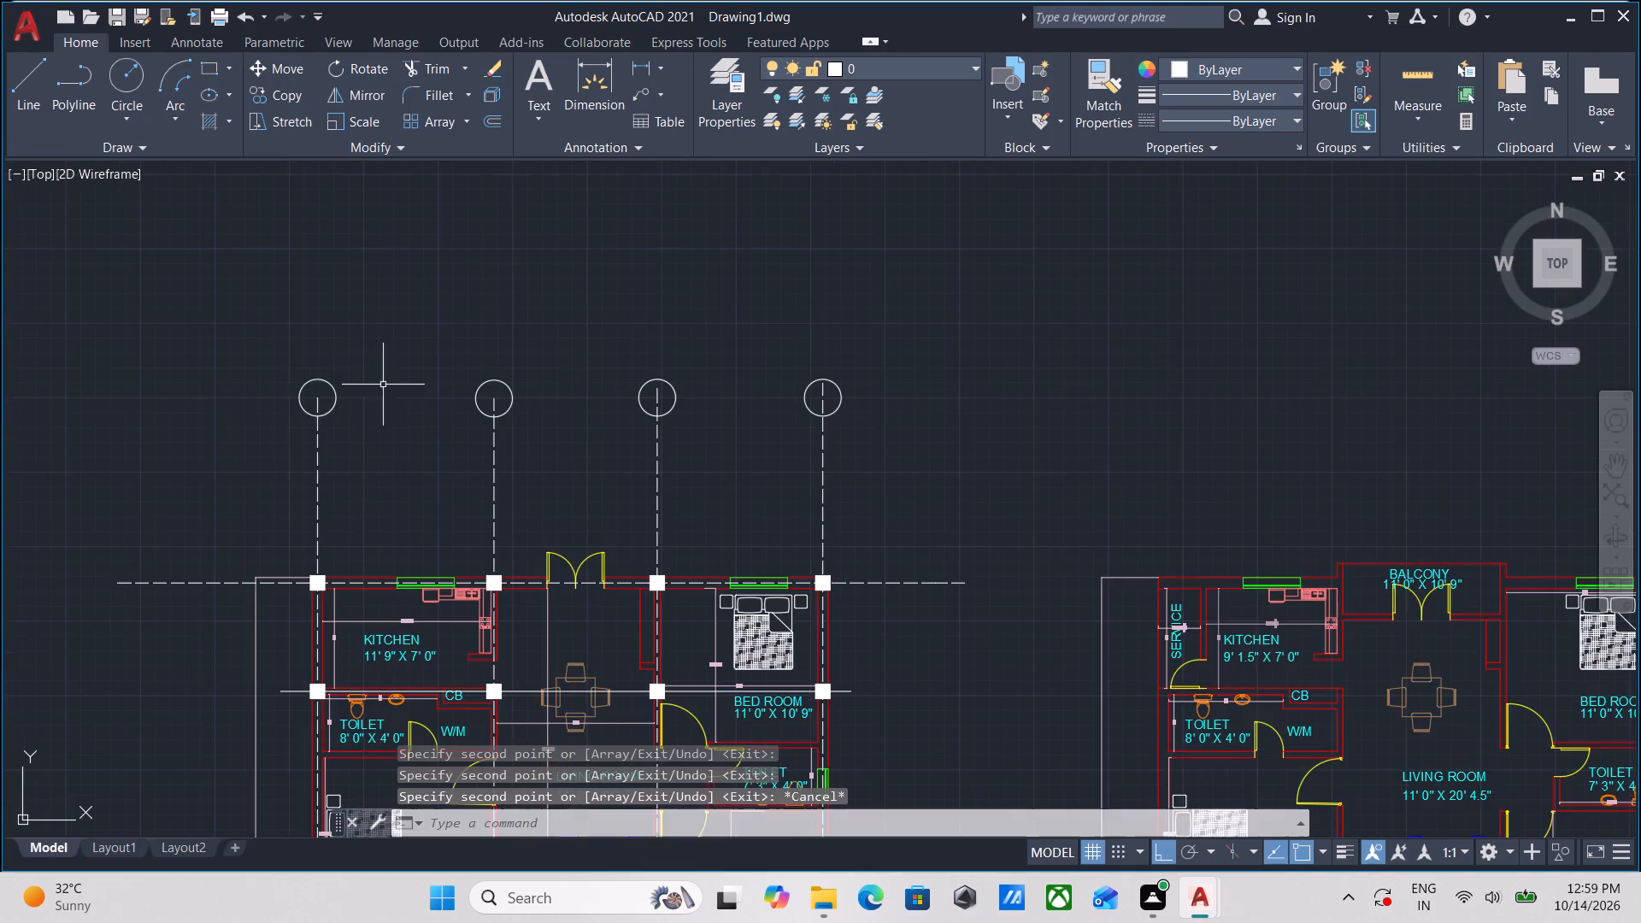
Look over the ground floor plan's centre lines and the circles at their north ends.
{"action": "scroll", "coordinate": [398, 438], "scroll_direction": "up", "scroll_amount": 1}
{"action": "middle_click_drag", "start_coordinate": [403, 433], "coordinate": [574, 325]}
{"action": "scroll", "coordinate": [597, 309], "scroll_direction": "down", "scroll_amount": 2}
{"action": "middle_click_drag", "start_coordinate": [683, 300], "coordinate": [725, 197]}
{"action": "scroll", "coordinate": [621, 220], "scroll_direction": "up", "scroll_amount": 2}
{"action": "scroll", "coordinate": [621, 220], "scroll_direction": "down", "scroll_amount": 1}
{"action": "middle_click_drag", "start_coordinate": [621, 221], "coordinate": [529, 396]}
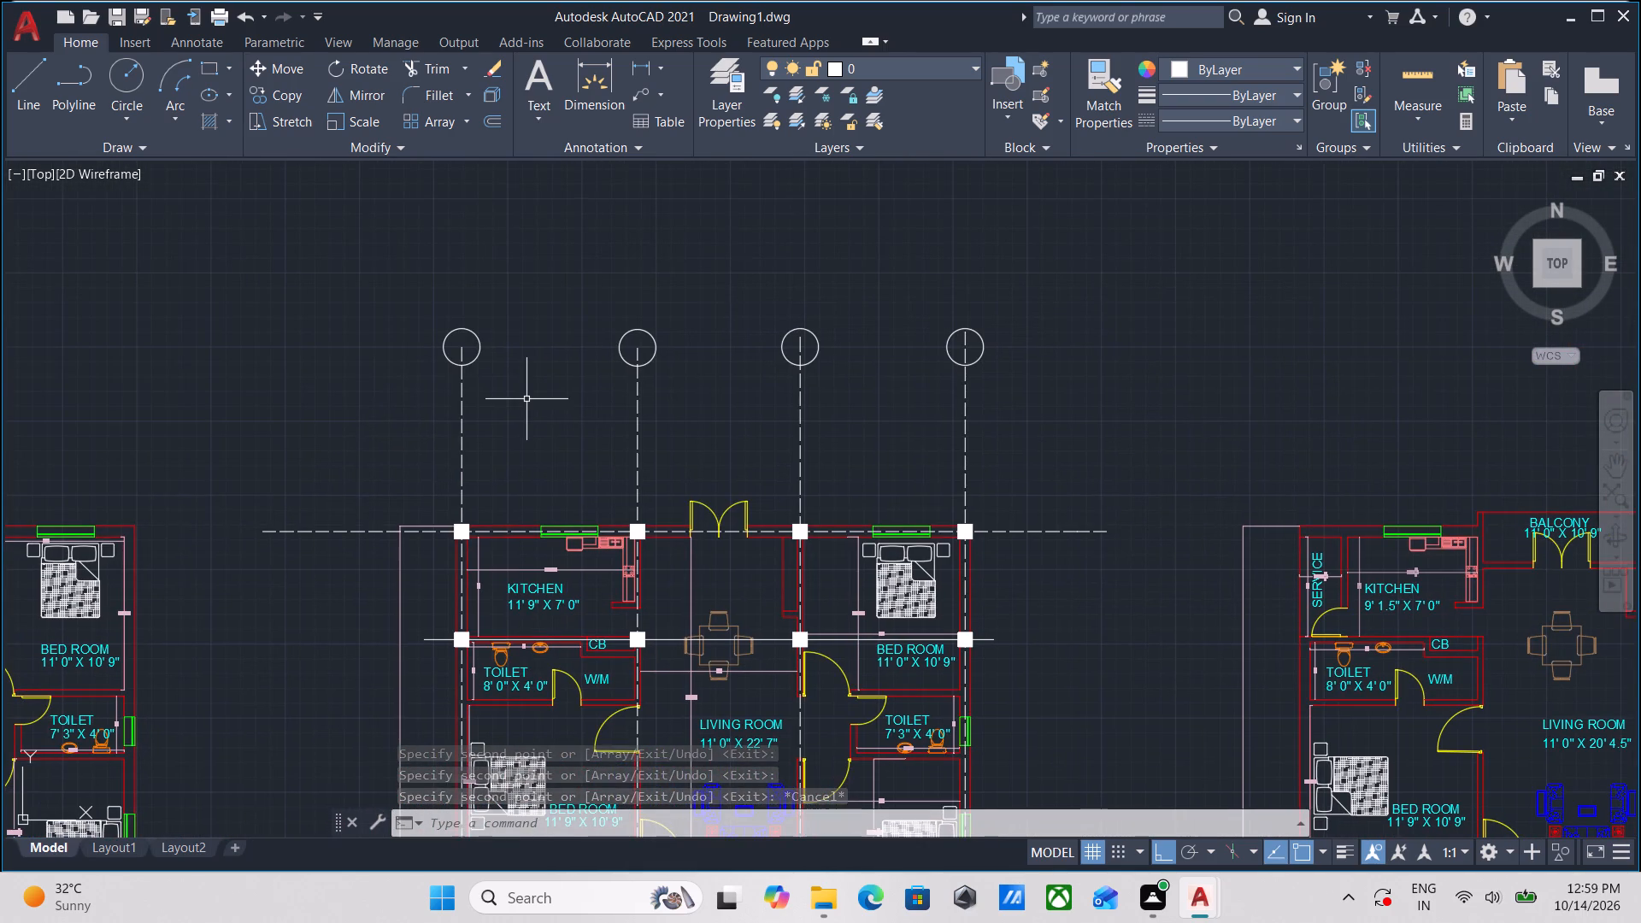
{"action": "middle_click_drag", "start_coordinate": [526, 399], "coordinate": [503, 429]}
{"action": "scroll", "coordinate": [460, 378], "scroll_direction": "up", "scroll_amount": 3}
{"action": "left_click", "coordinate": [418, 362]}
{"action": "left_click", "coordinate": [384, 375]}
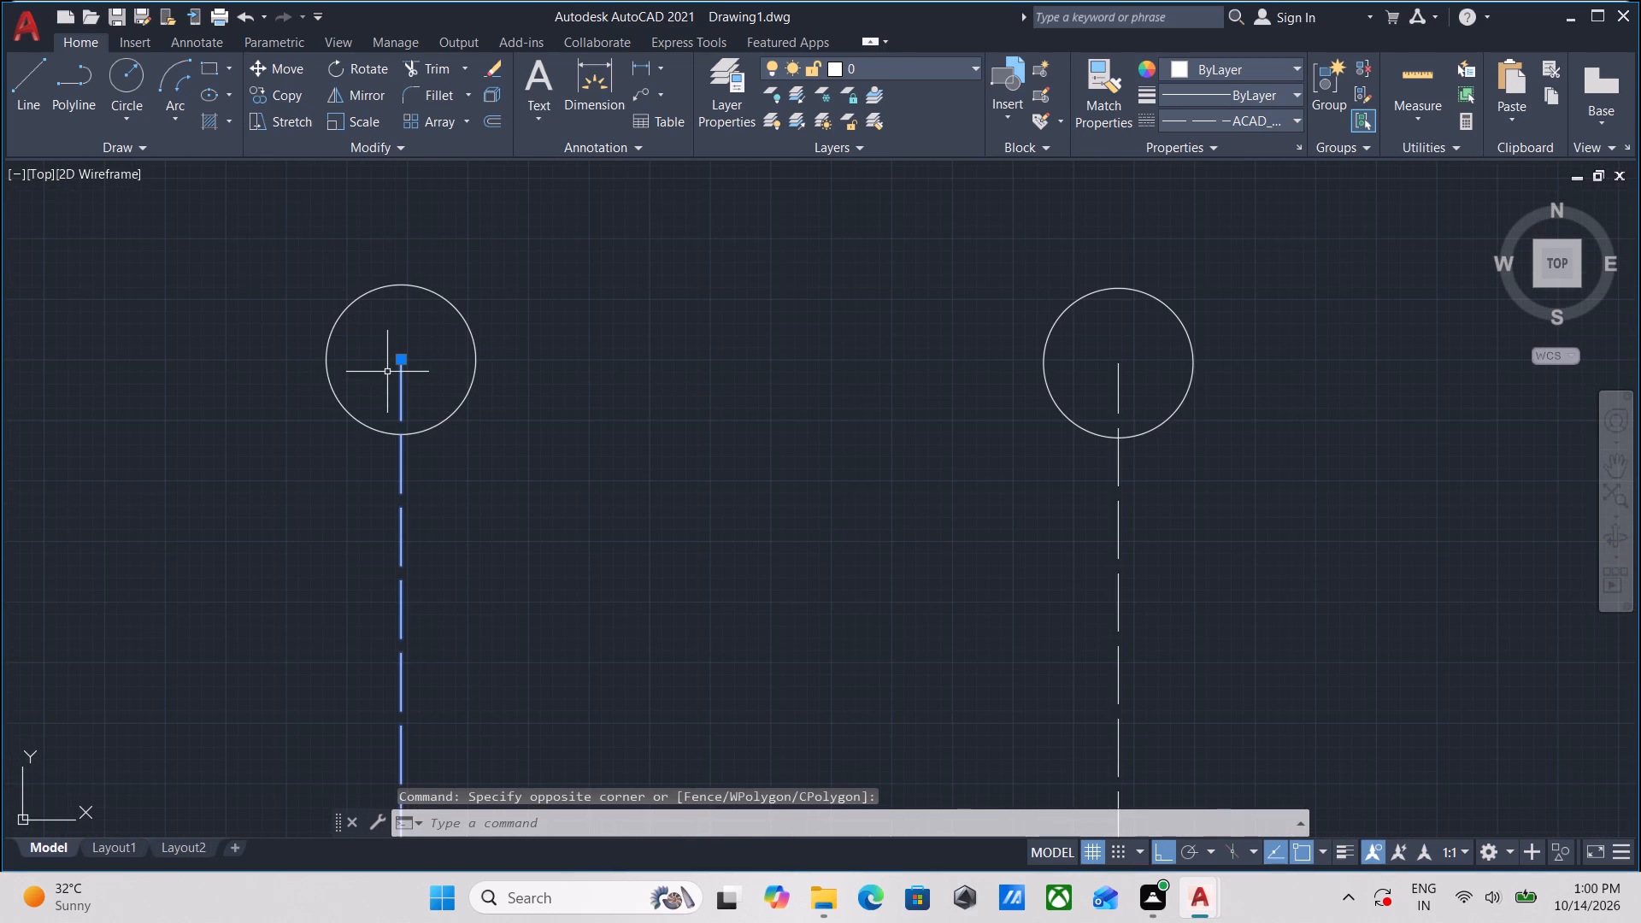
{"action": "scroll", "coordinate": [408, 350], "scroll_direction": "down", "scroll_amount": 2}
{"action": "scroll", "coordinate": [502, 429], "scroll_direction": "down", "scroll_amount": 1}
{"action": "middle_click_drag", "start_coordinate": [503, 410], "coordinate": [503, 285]}
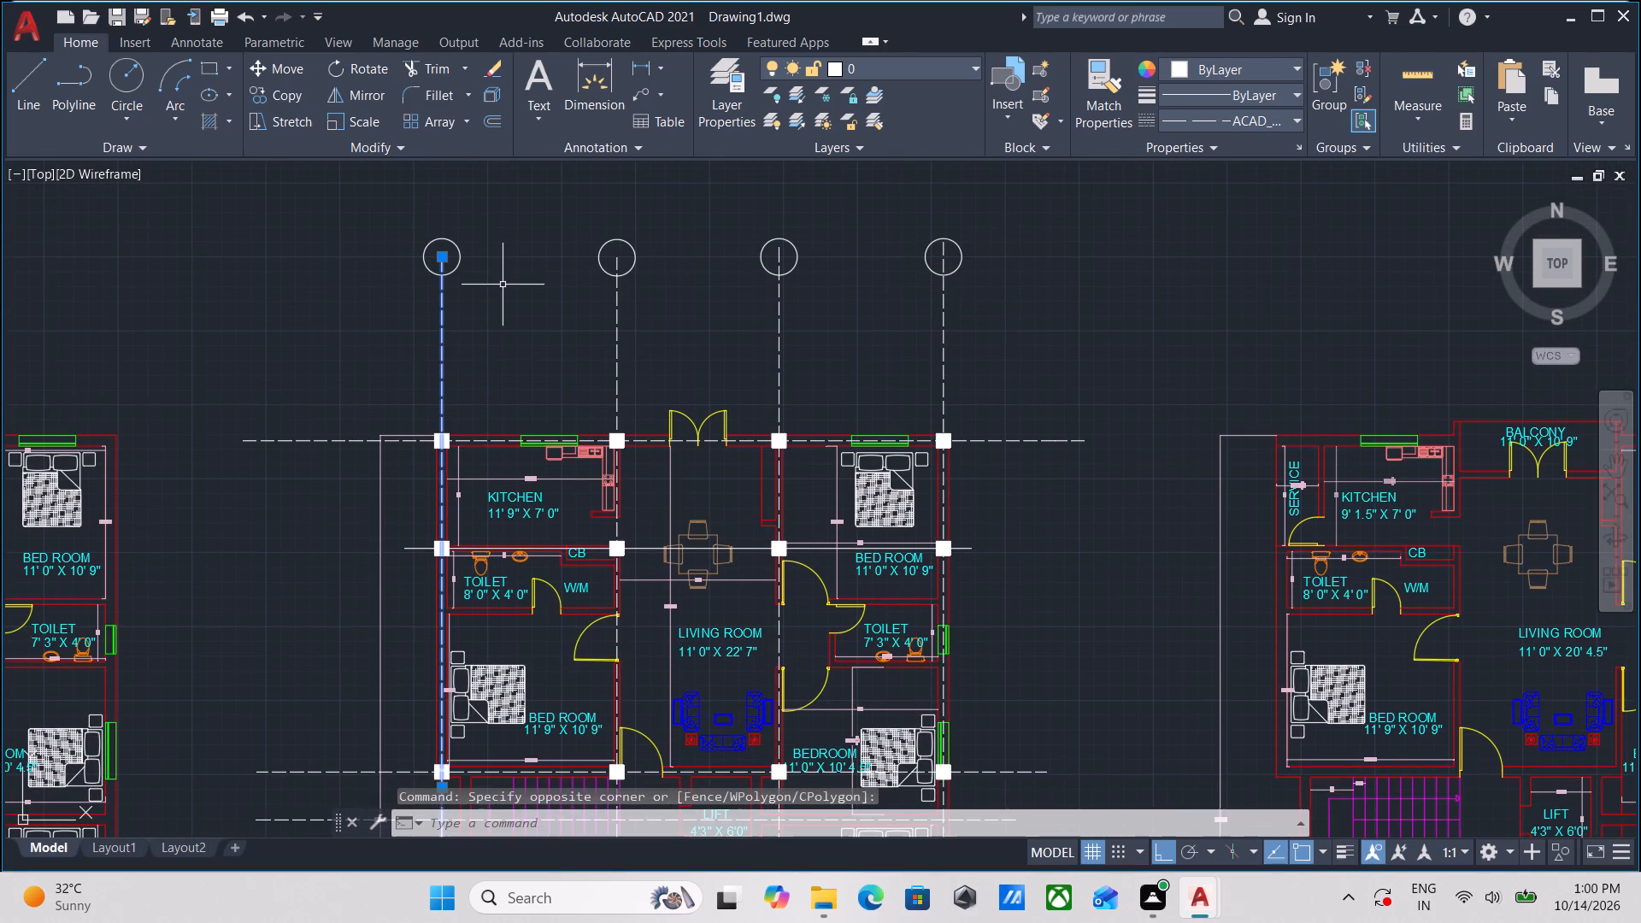
{"action": "middle_click_drag", "start_coordinate": [503, 285], "coordinate": [432, 323]}
{"action": "scroll", "coordinate": [475, 335], "scroll_direction": "down", "scroll_amount": 1}
{"action": "middle_click_drag", "start_coordinate": [475, 335], "coordinate": [476, 332]}
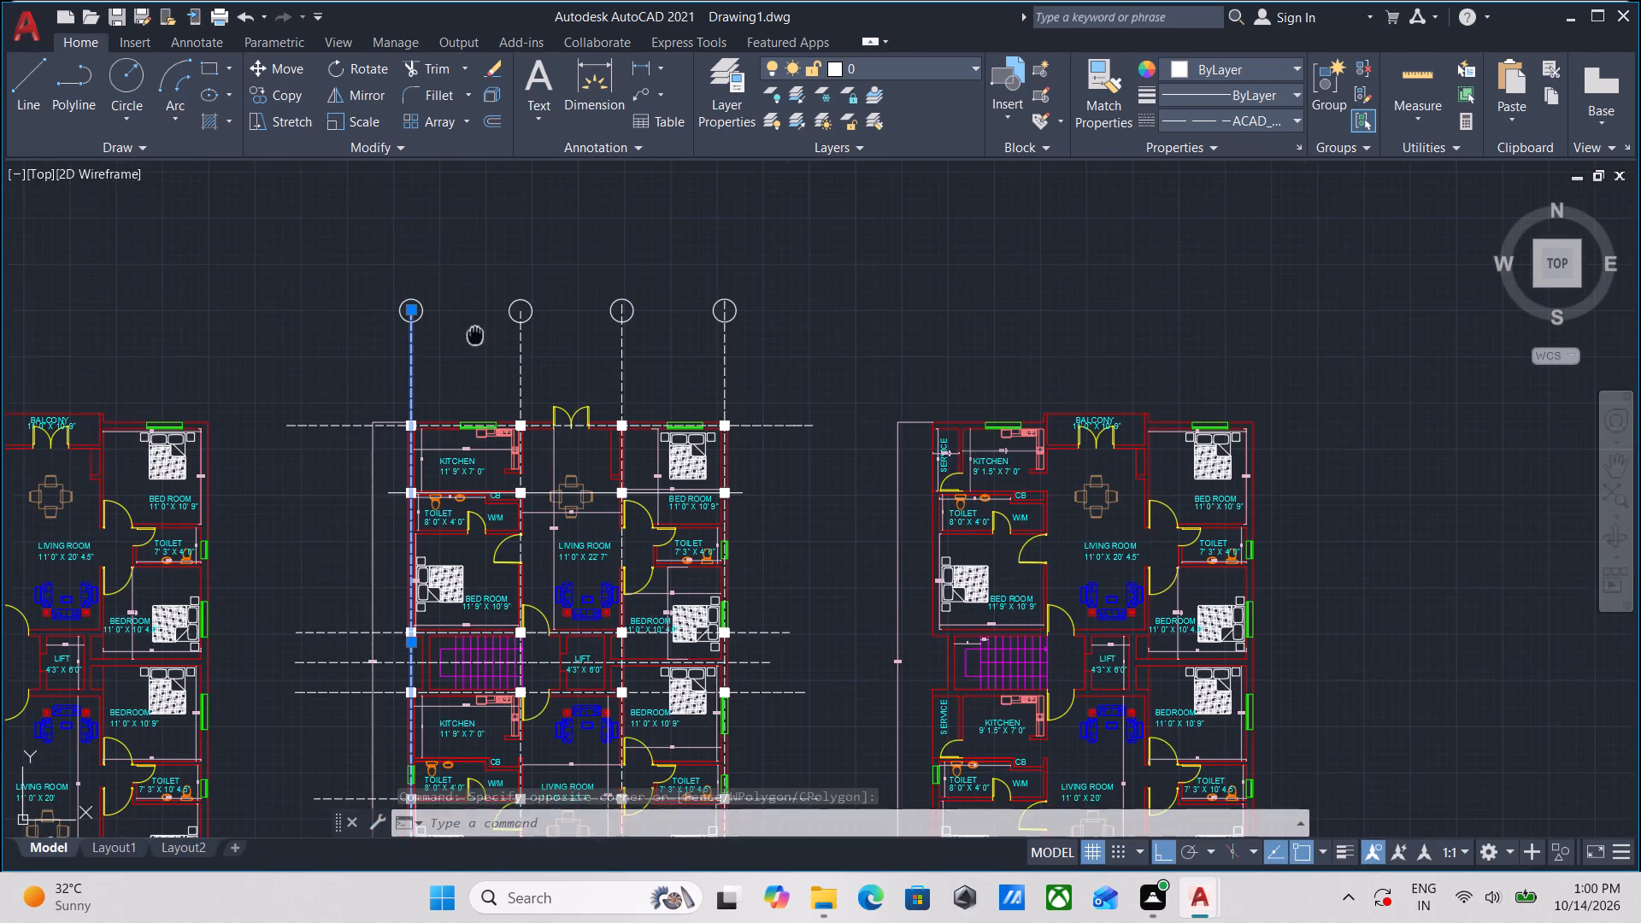
{"action": "middle_click_drag", "start_coordinate": [476, 332], "coordinate": [491, 219]}
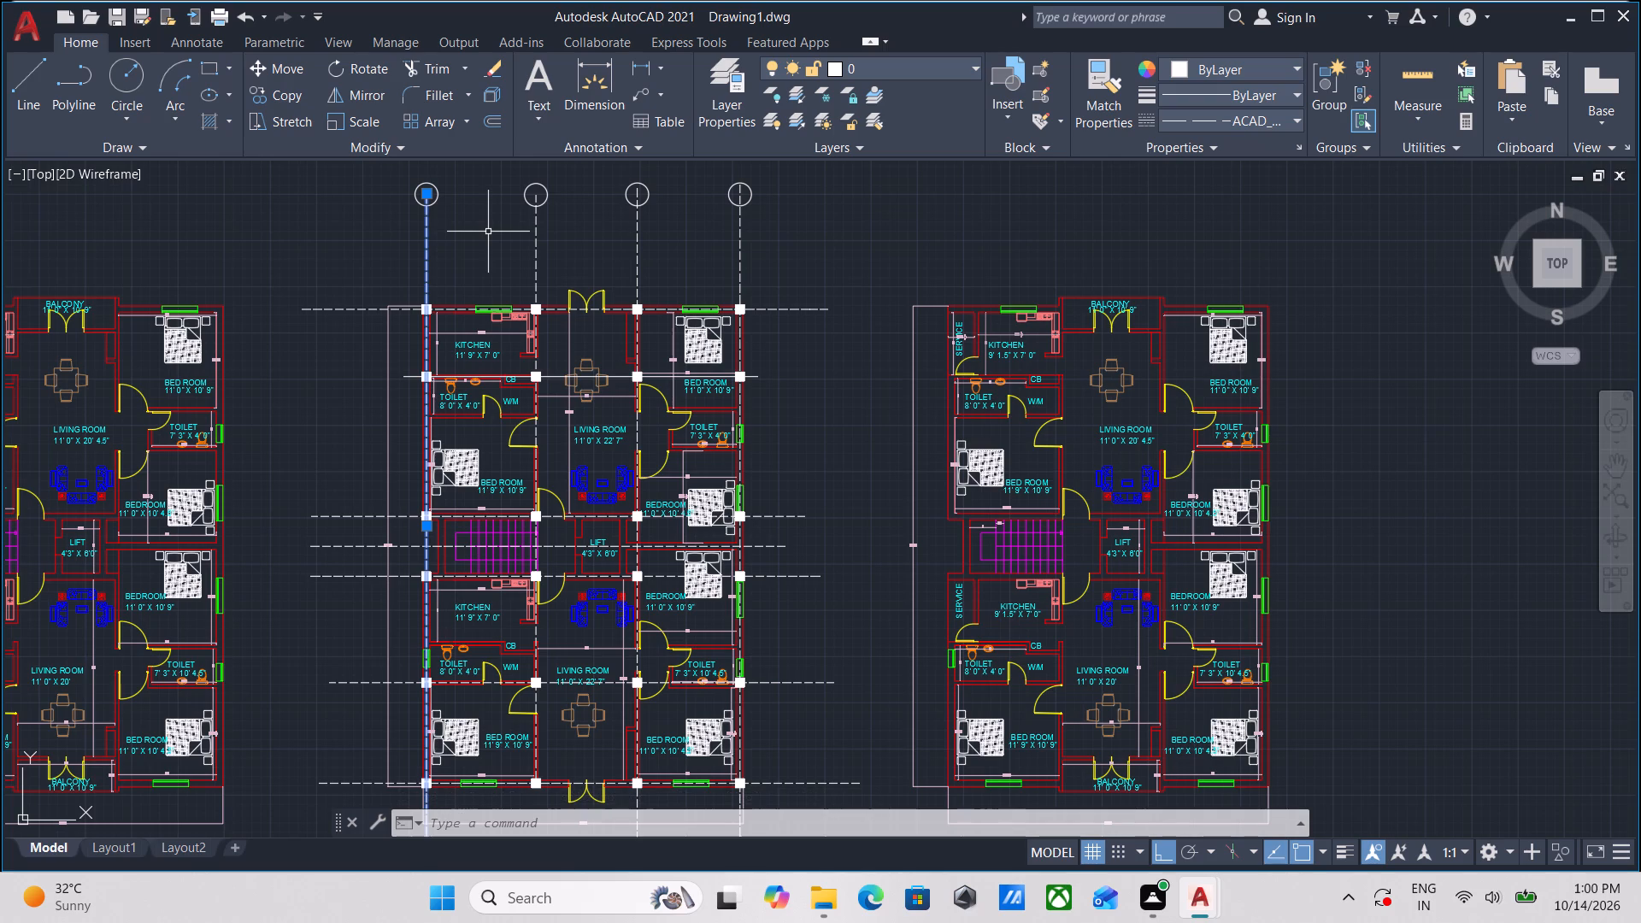
{"action": "middle_click_drag", "start_coordinate": [534, 215], "coordinate": [402, 314]}
{"action": "scroll", "coordinate": [317, 279], "scroll_direction": "up", "scroll_amount": 2}
{"action": "scroll", "coordinate": [268, 349], "scroll_direction": "up", "scroll_amount": 2}
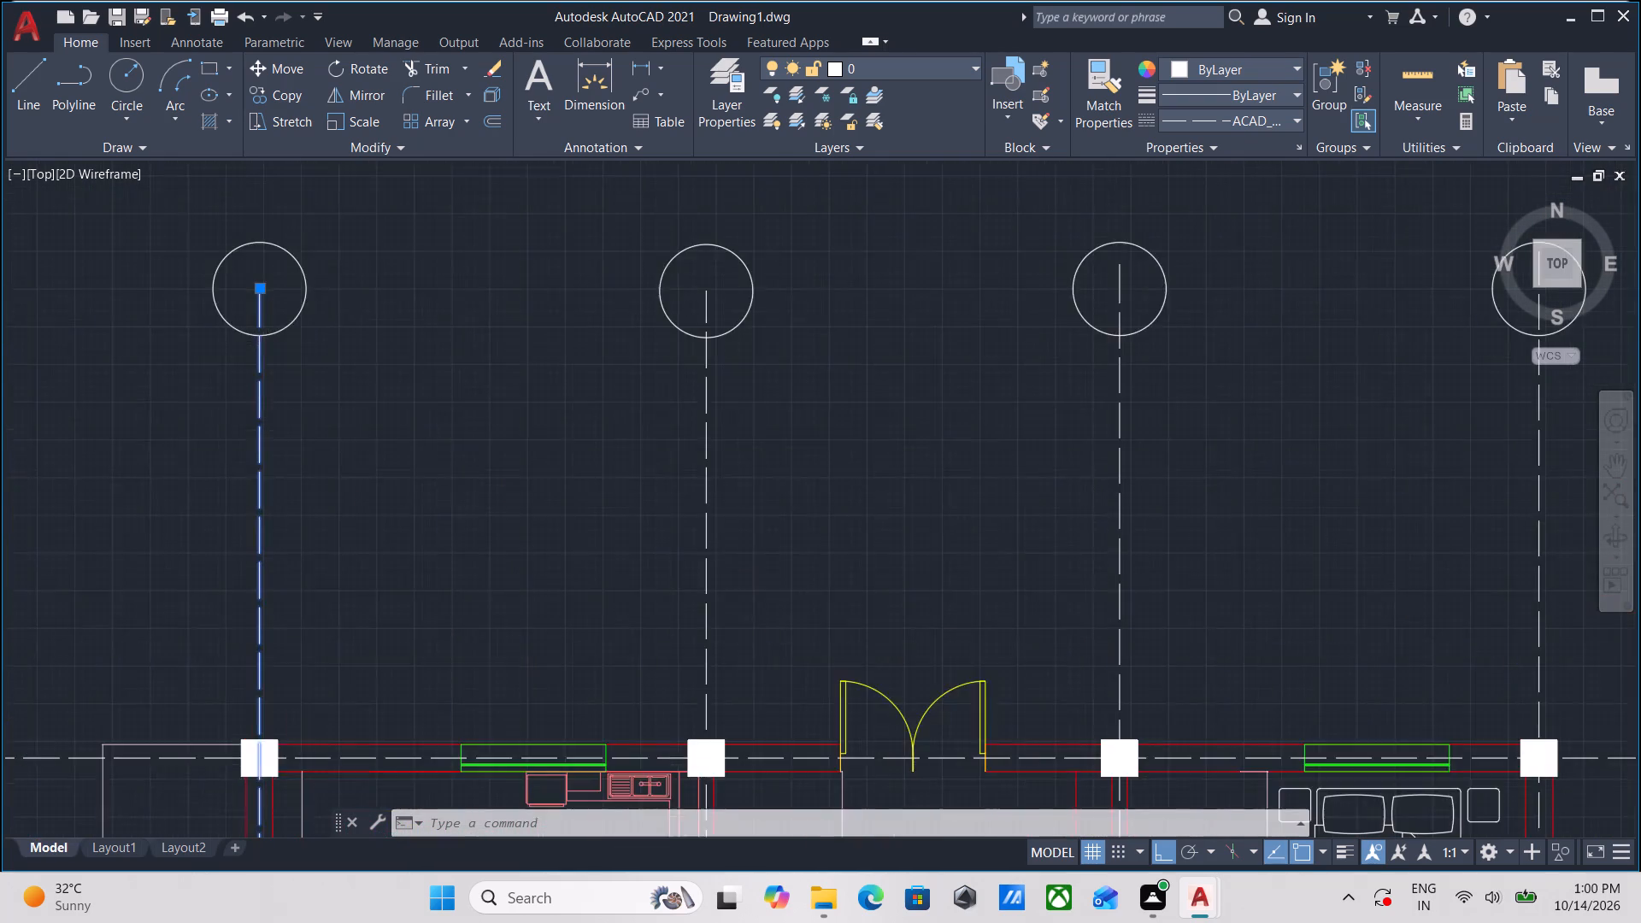
{"action": "scroll", "coordinate": [342, 313], "scroll_direction": "down", "scroll_amount": 2}
{"action": "key", "text": "Escape"}
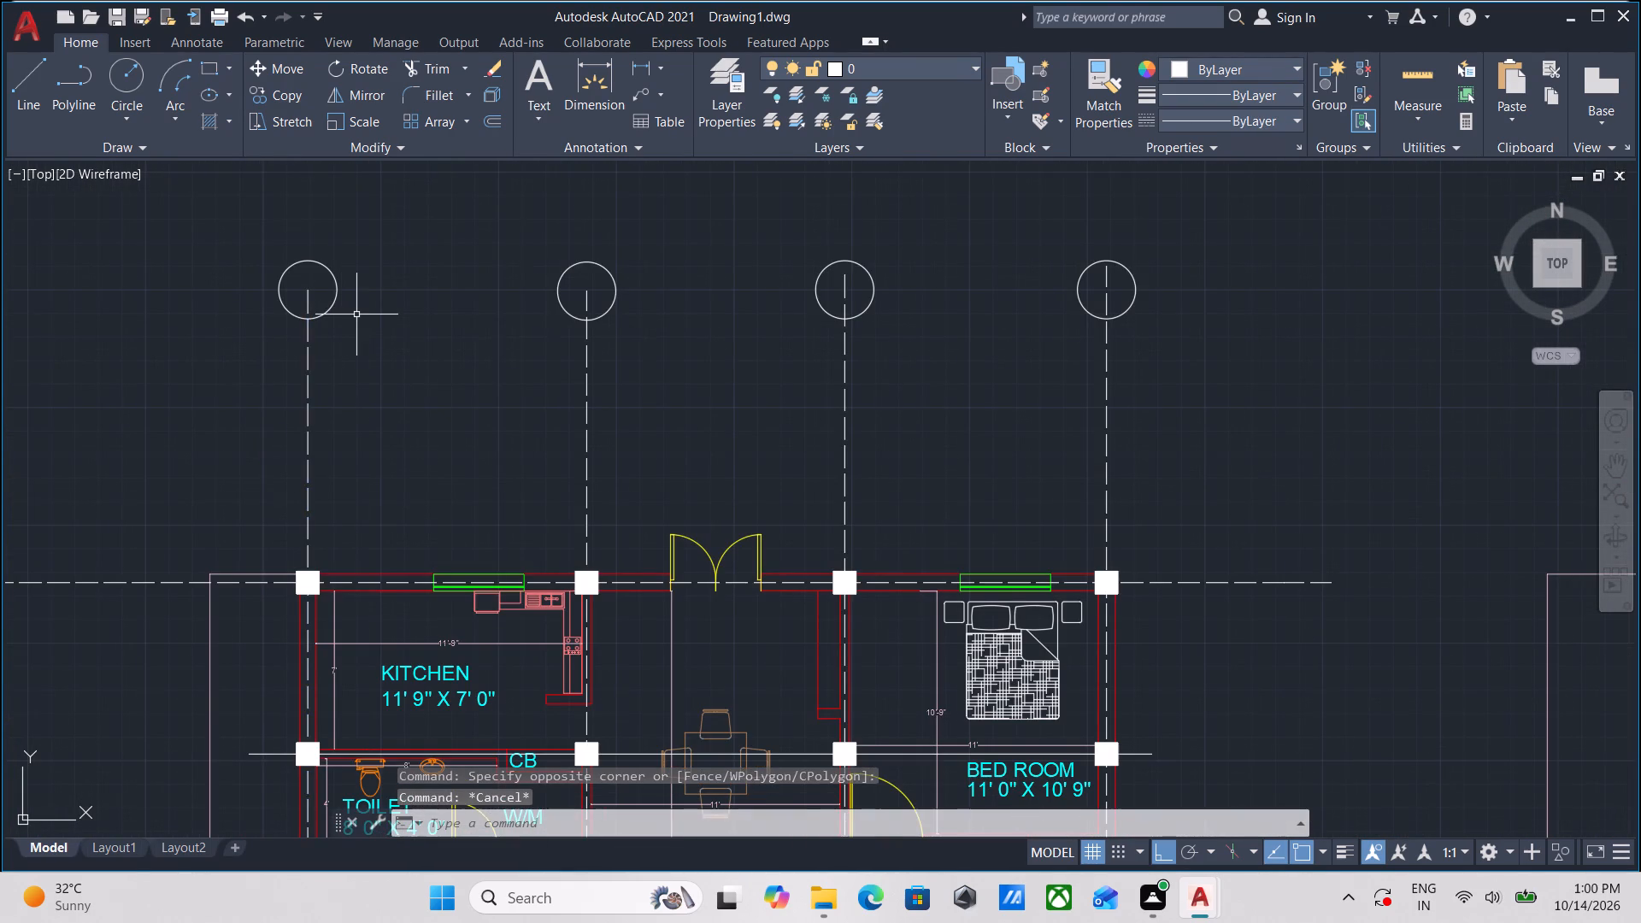
Copy the four north grid circles straight south, placing the westernmost one's centre on the south end of its vertical centre line.
{"action": "left_click", "coordinate": [356, 315]}
{"action": "left_click", "coordinate": [322, 269]}
{"action": "left_click", "coordinate": [637, 283]}
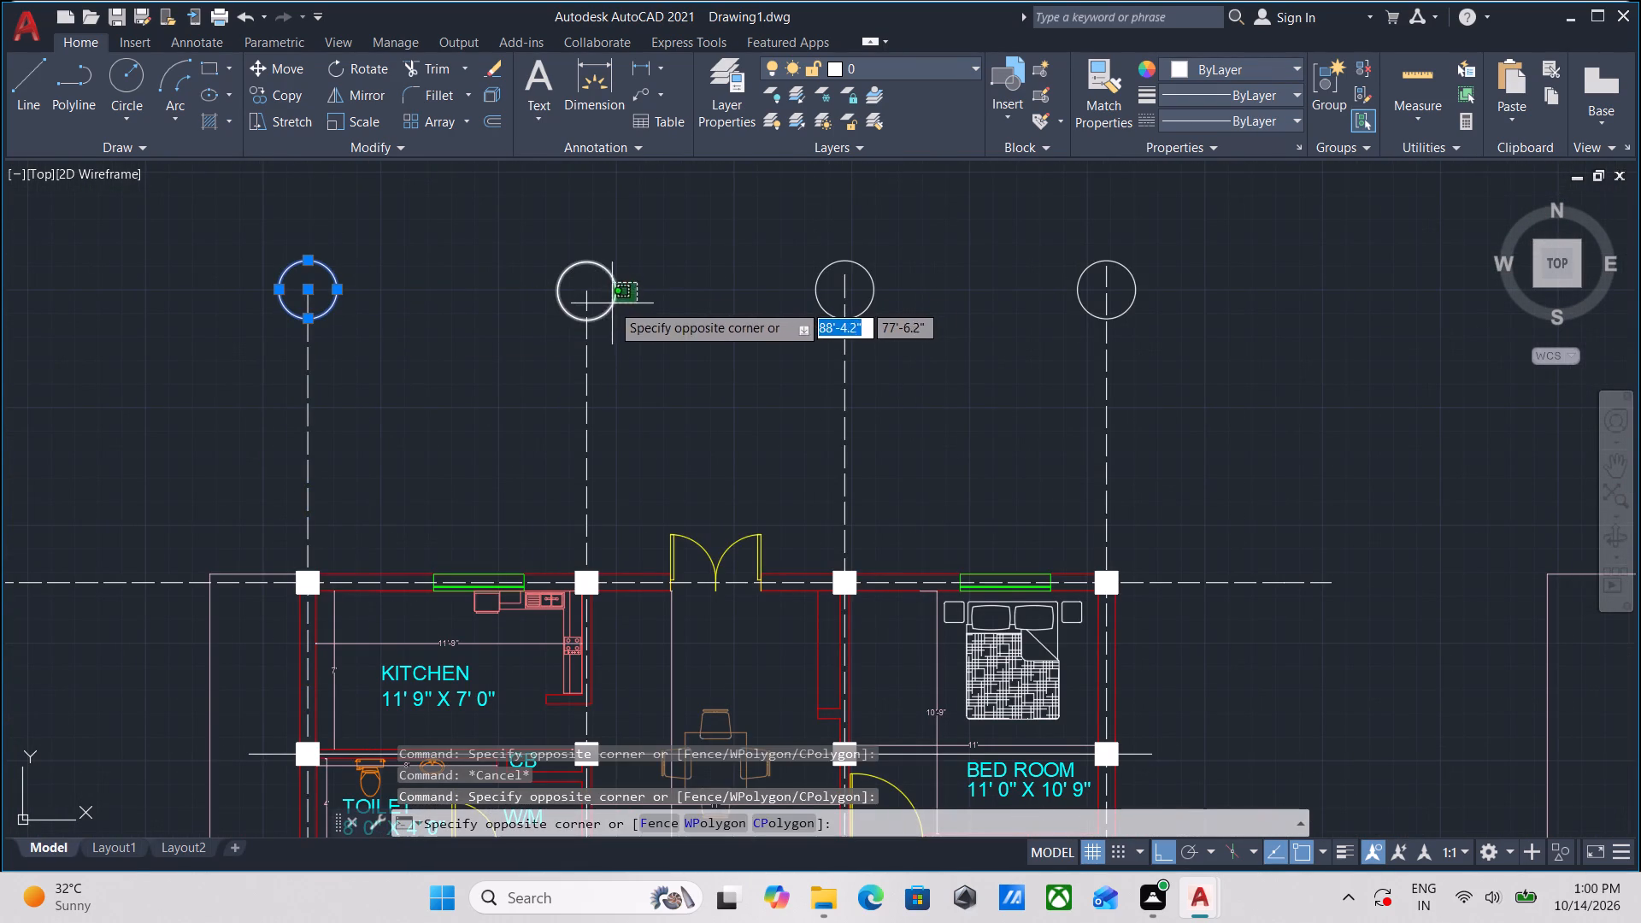
{"action": "left_click", "coordinate": [603, 304]}
{"action": "left_click", "coordinate": [894, 326]}
{"action": "left_click", "coordinate": [866, 279]}
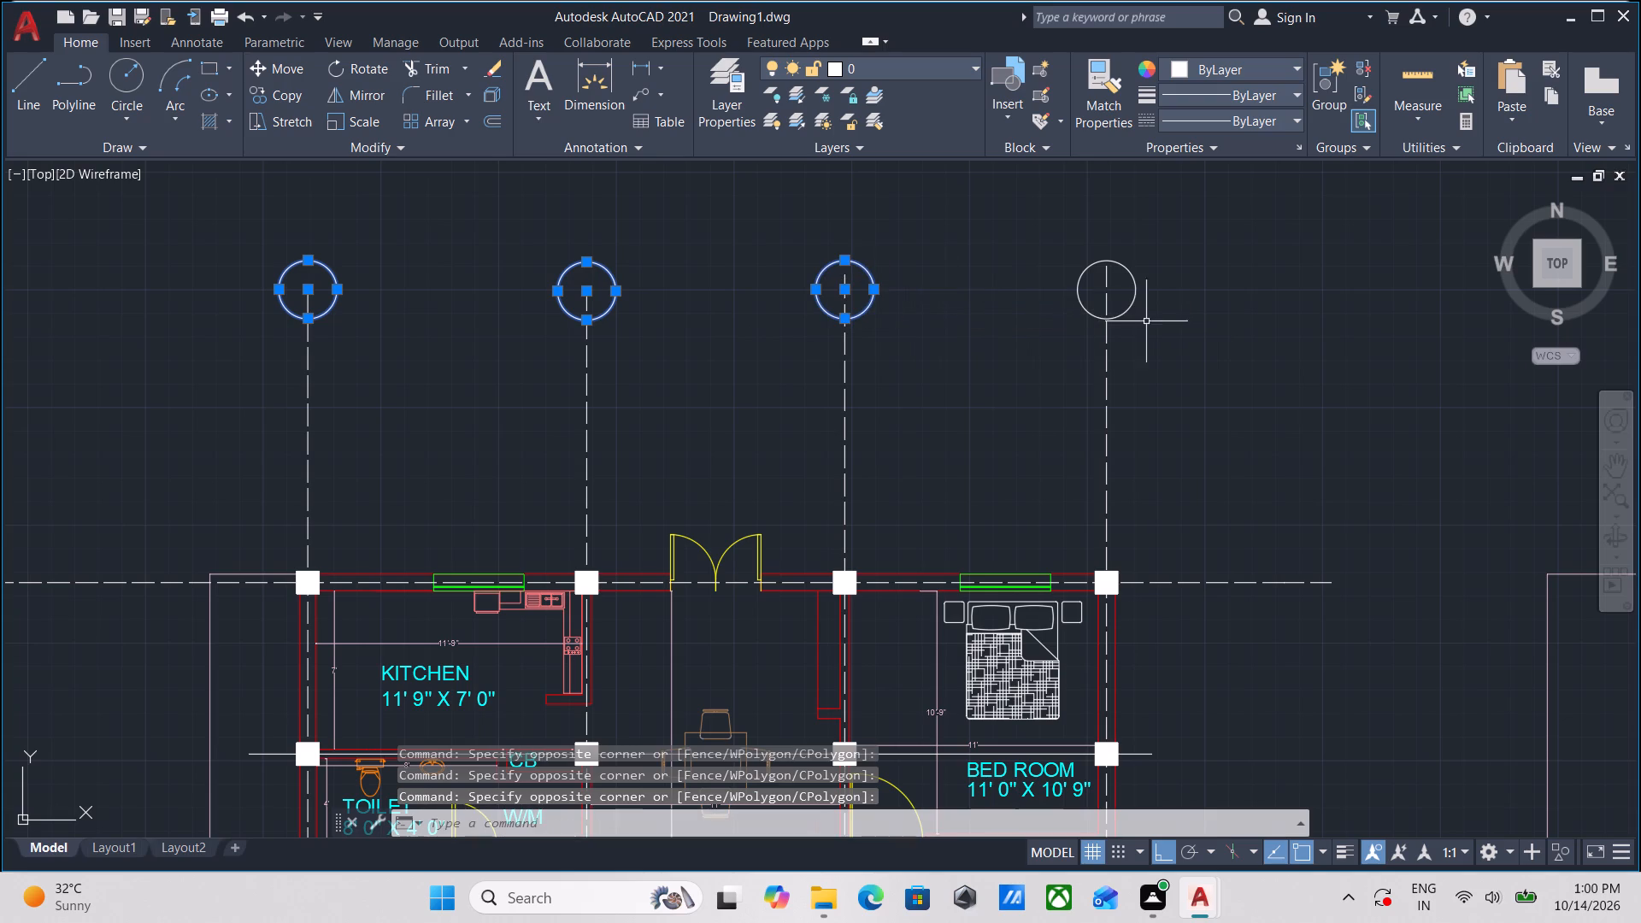
{"action": "left_click", "coordinate": [1160, 325]}
{"action": "left_click", "coordinate": [1132, 267]}
{"action": "middle_click_drag", "start_coordinate": [907, 363], "coordinate": [974, 324]}
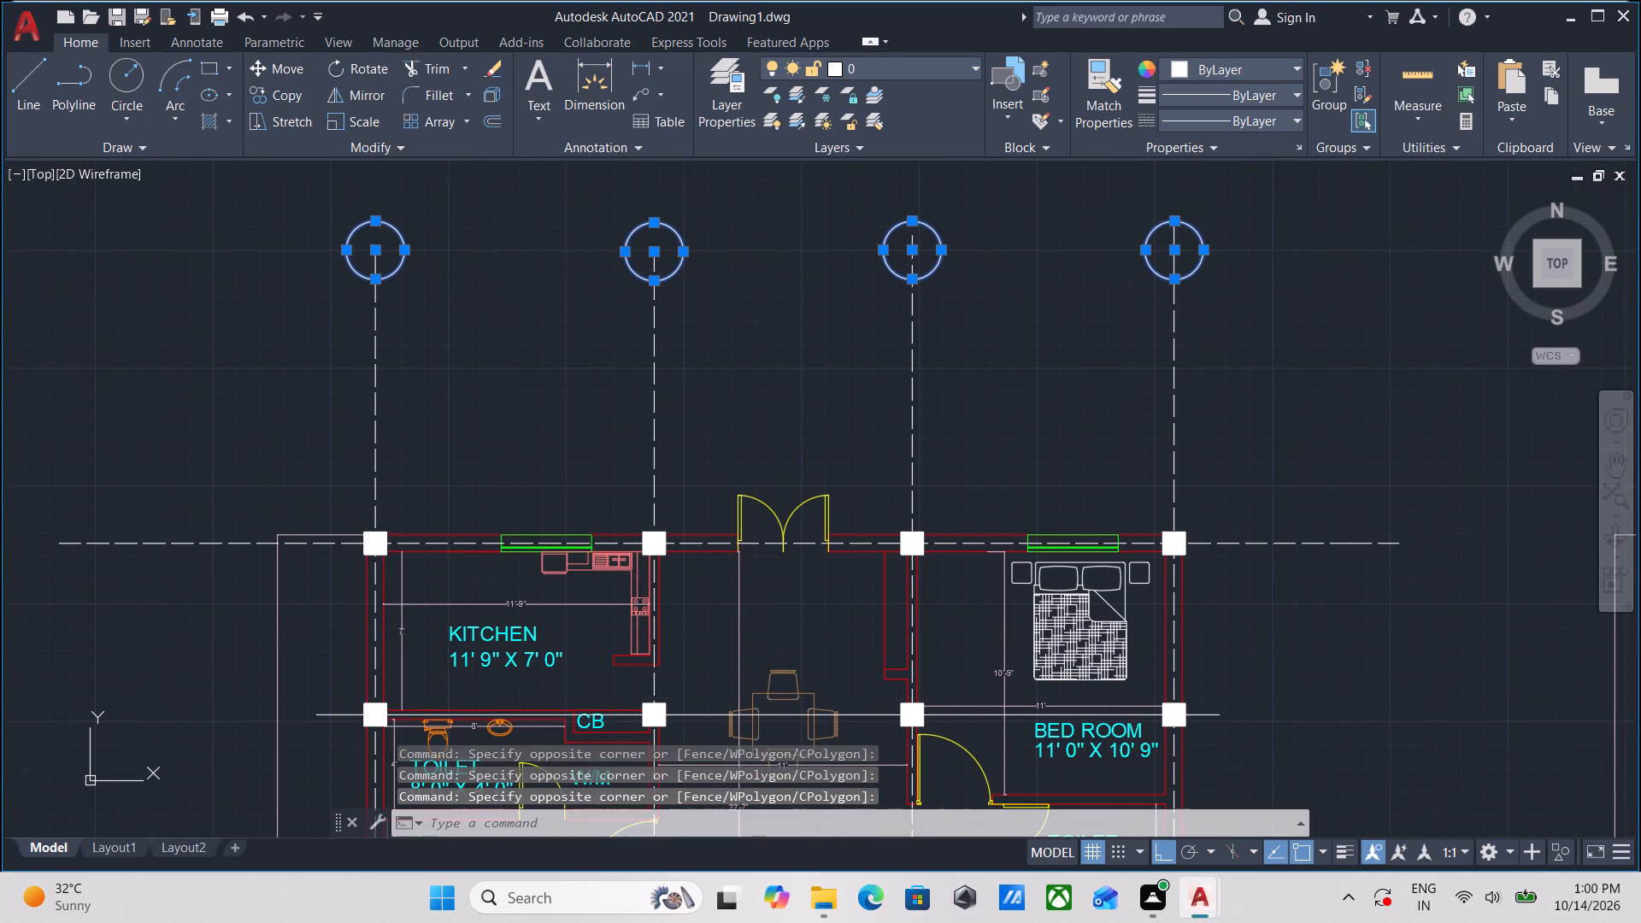
{"action": "type", "text": "CO"}
{"action": "key", "text": "Return"}
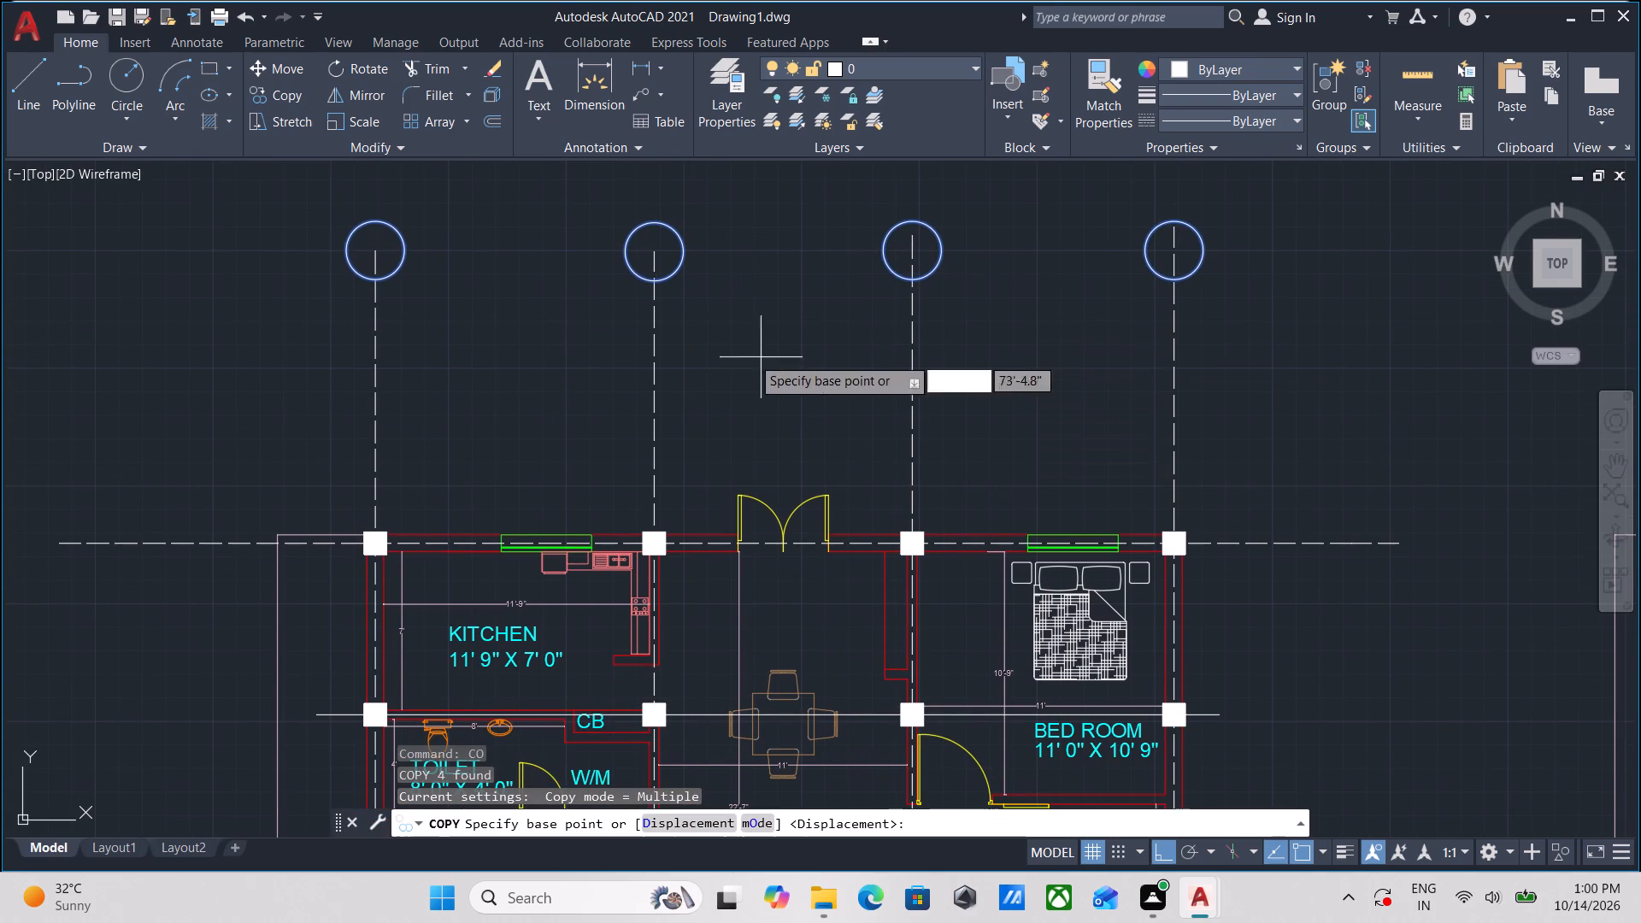
{"action": "left_click", "coordinate": [377, 251]}
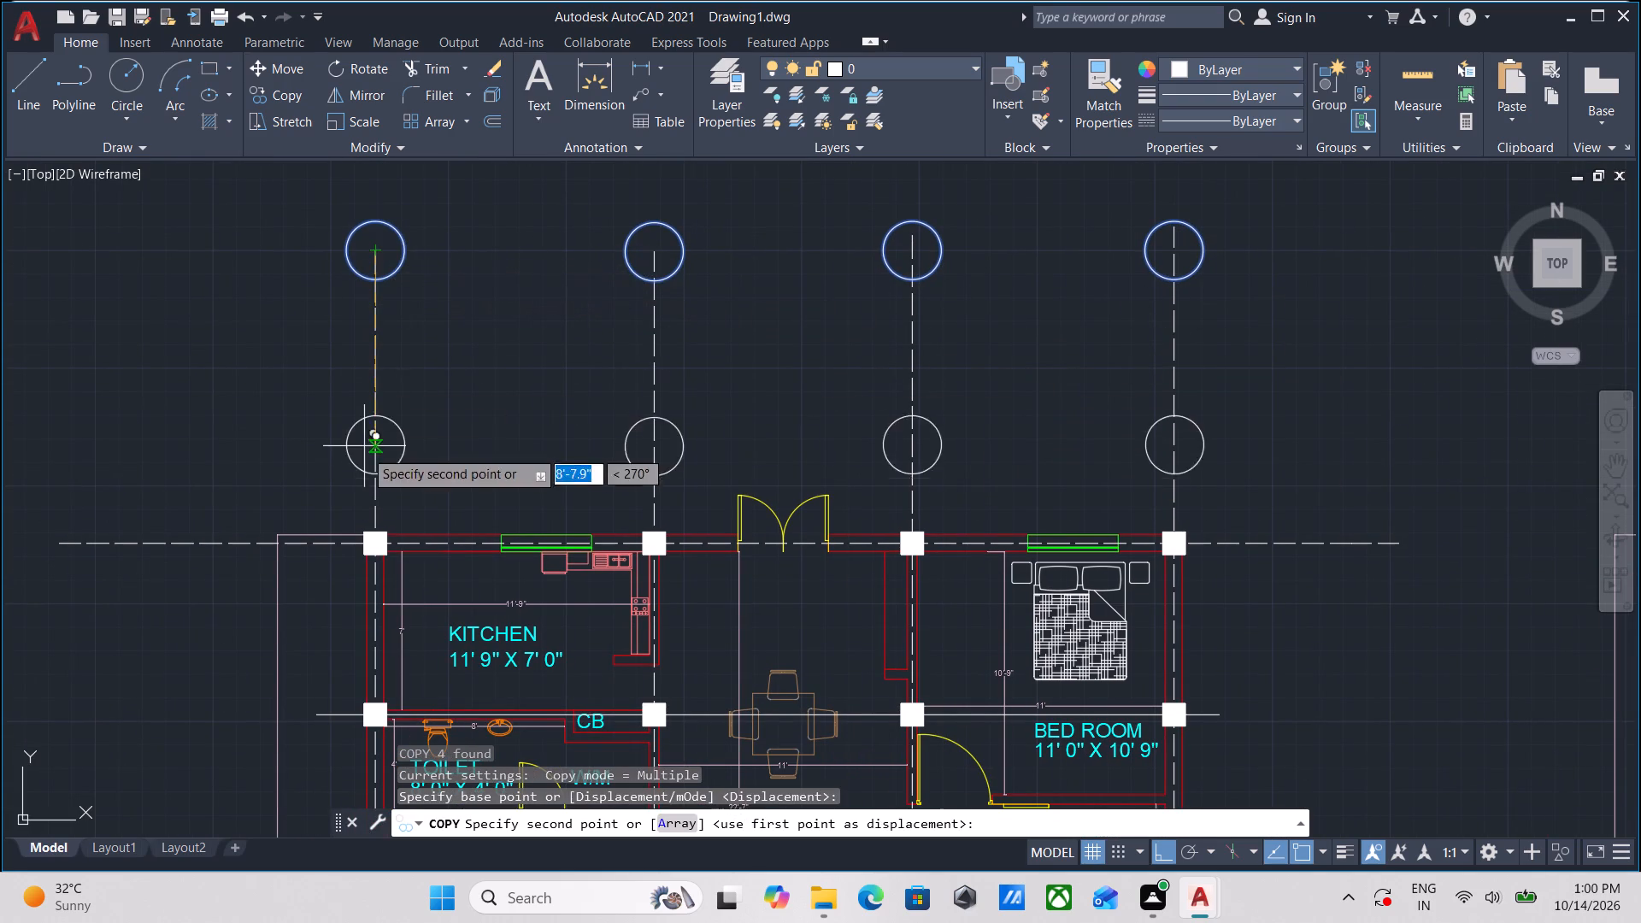
{"action": "middle_click_drag", "start_coordinate": [366, 462], "coordinate": [393, 279]}
{"action": "scroll", "coordinate": [405, 421], "scroll_direction": "down", "scroll_amount": 2}
{"action": "middle_click_drag", "start_coordinate": [403, 430], "coordinate": [425, 133]}
{"action": "scroll", "coordinate": [421, 397], "scroll_direction": "down", "scroll_amount": 1}
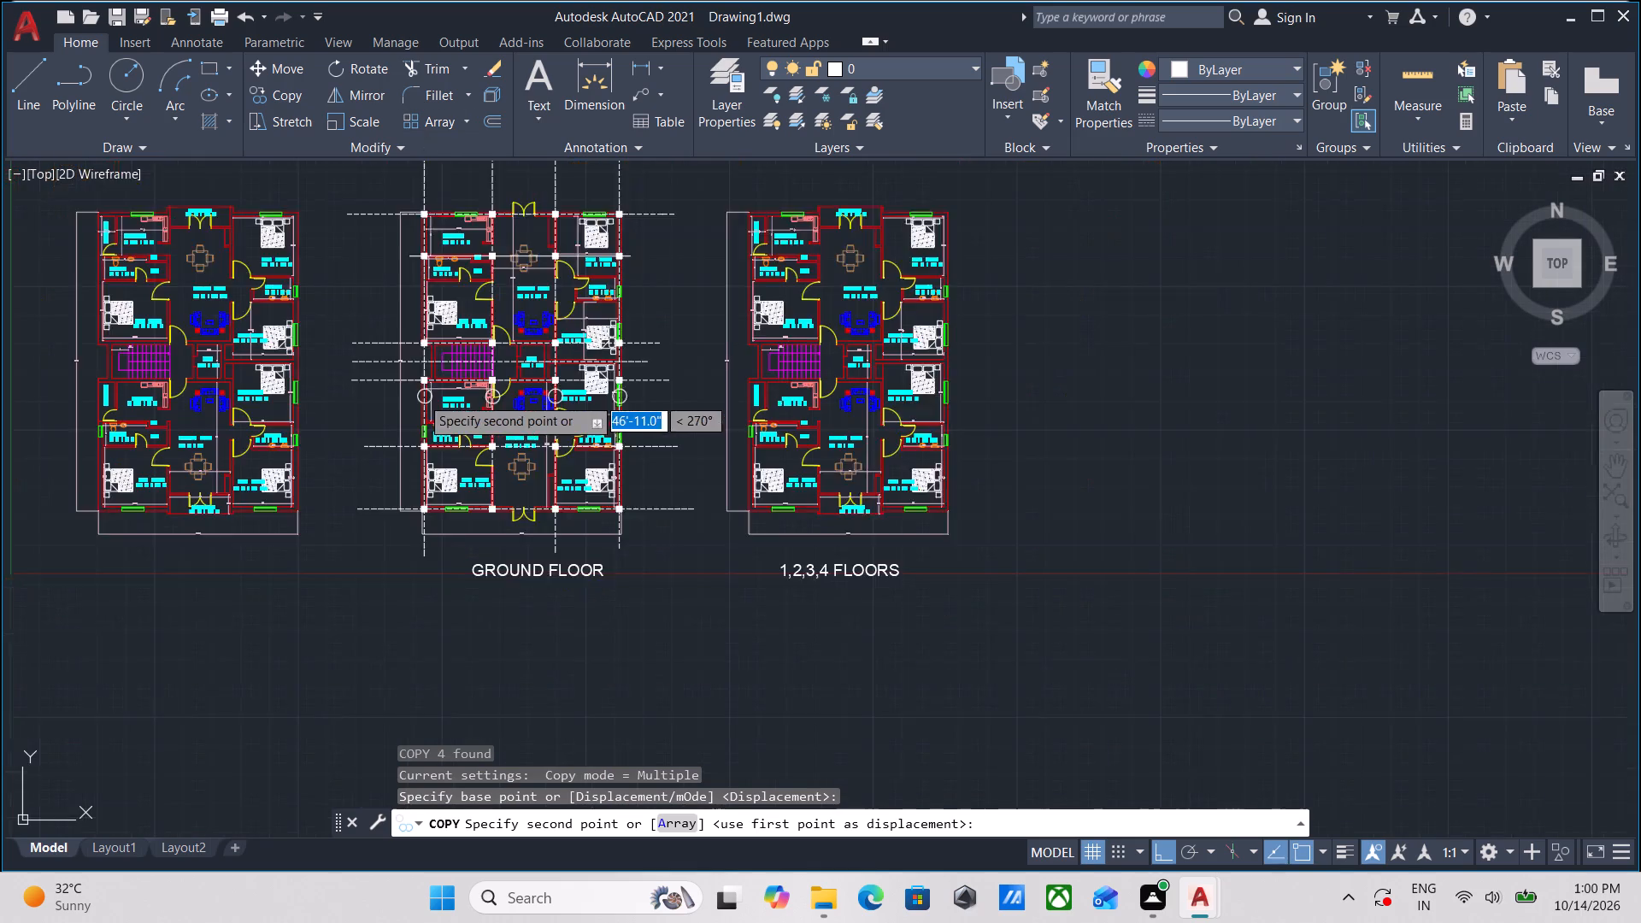
{"action": "middle_click_drag", "start_coordinate": [421, 397], "coordinate": [431, 222]}
{"action": "scroll", "coordinate": [425, 367], "scroll_direction": "up", "scroll_amount": 2}
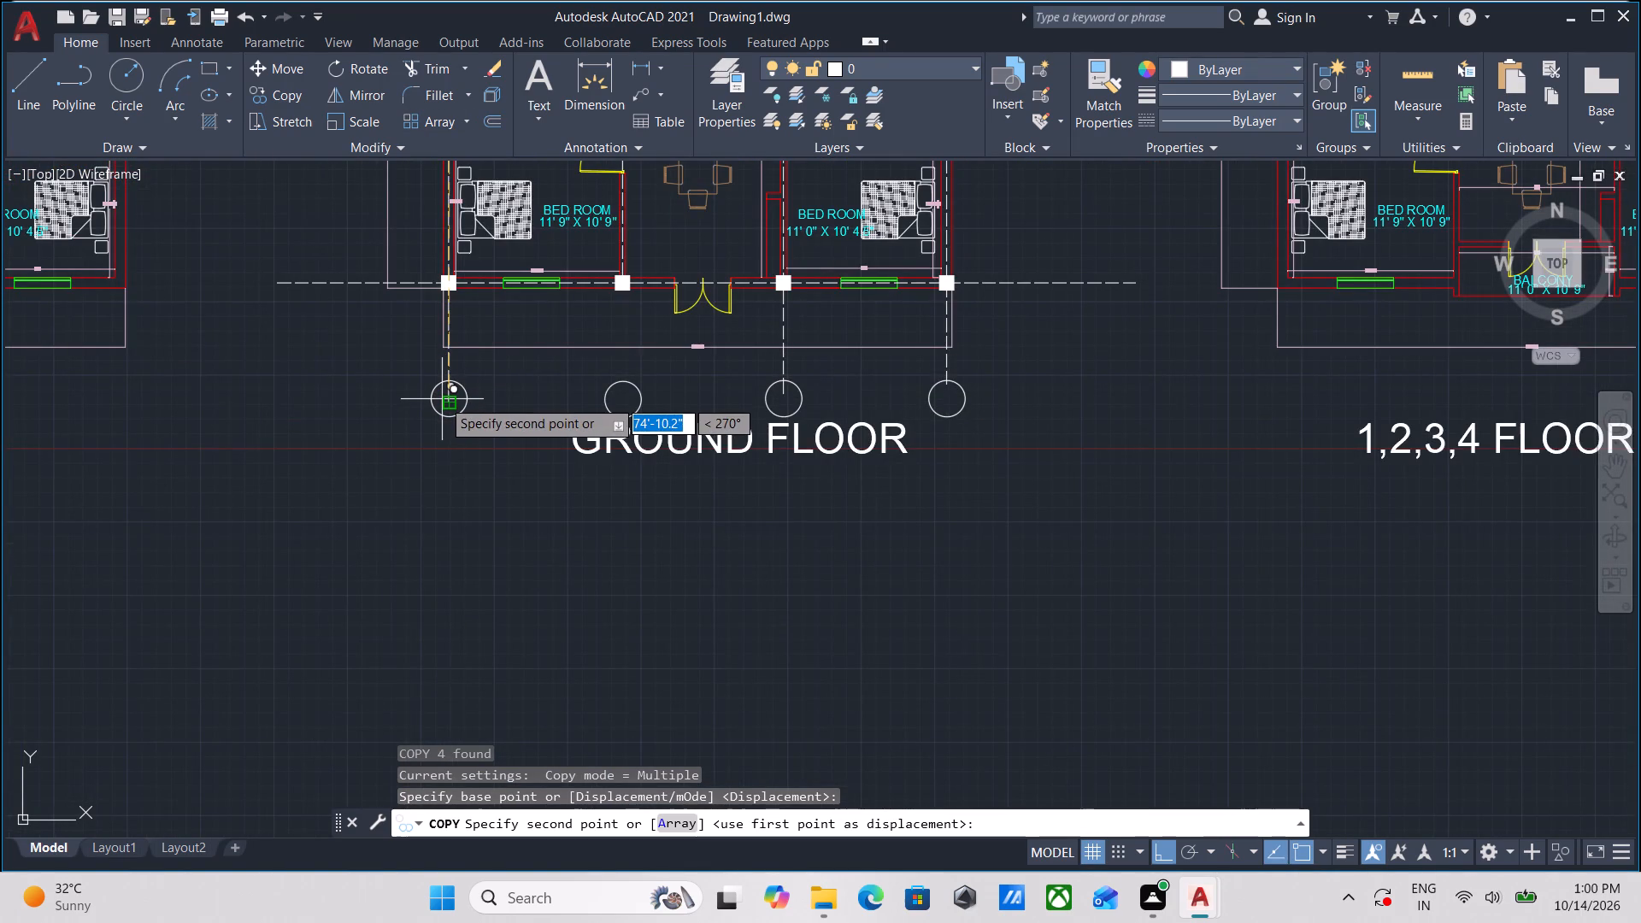
{"action": "scroll", "coordinate": [442, 399], "scroll_direction": "up", "scroll_amount": 3}
{"action": "left_click", "coordinate": [462, 409]}
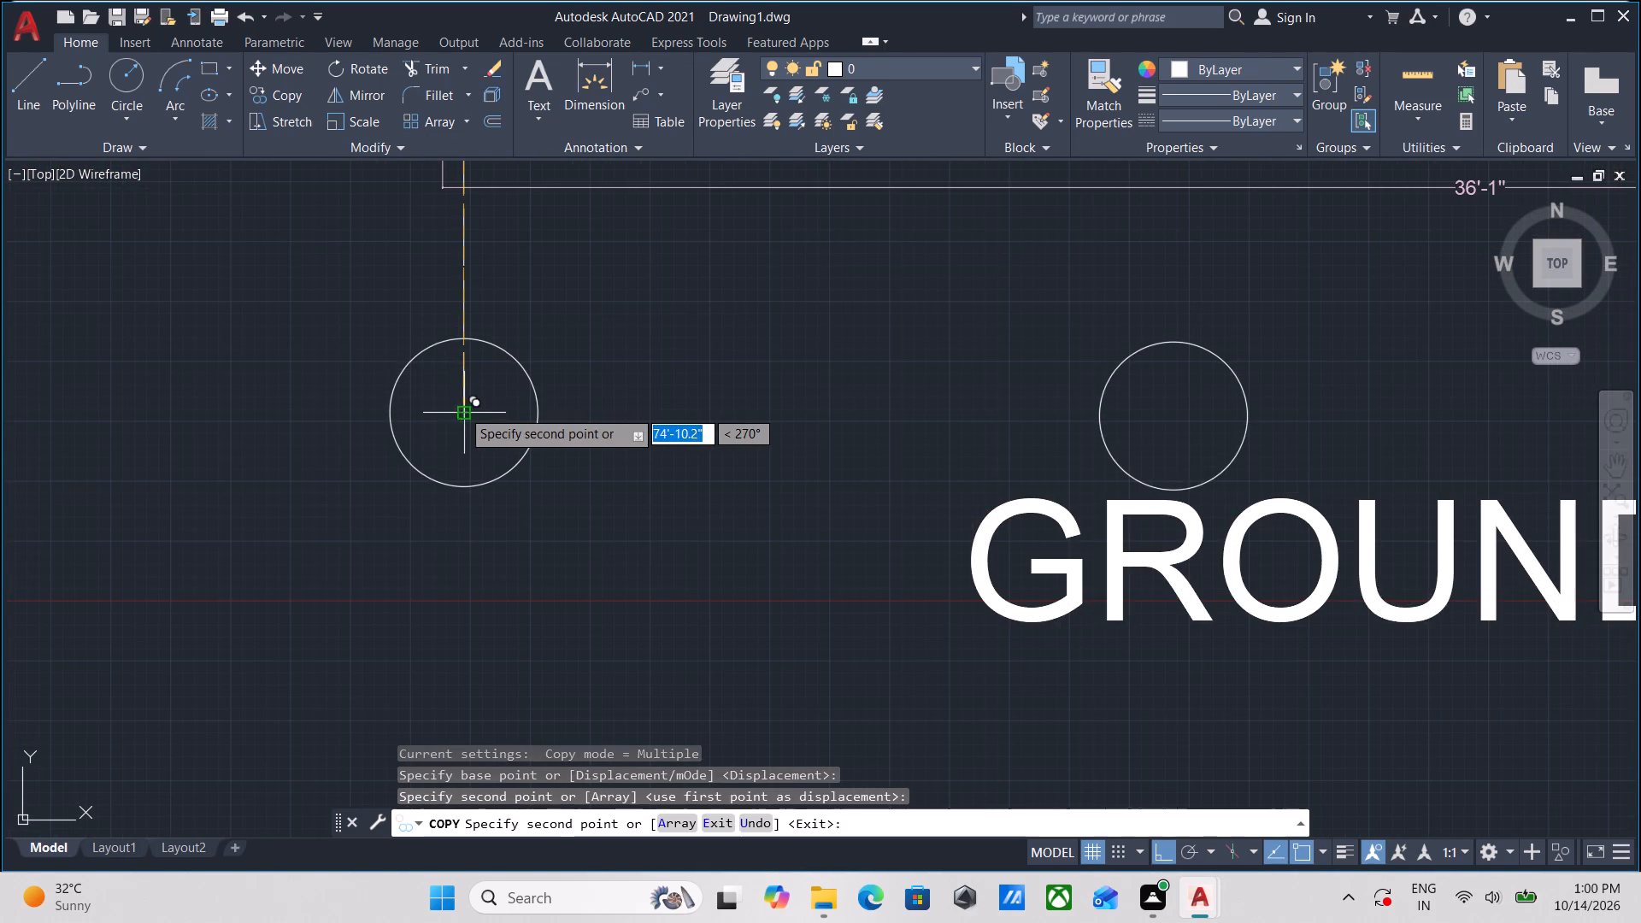
{"action": "scroll", "coordinate": [473, 408], "scroll_direction": "down", "scroll_amount": 2}
{"action": "middle_click_drag", "start_coordinate": [473, 408], "coordinate": [400, 448]}
{"action": "scroll", "coordinate": [485, 435], "scroll_direction": "down", "scroll_amount": 2}
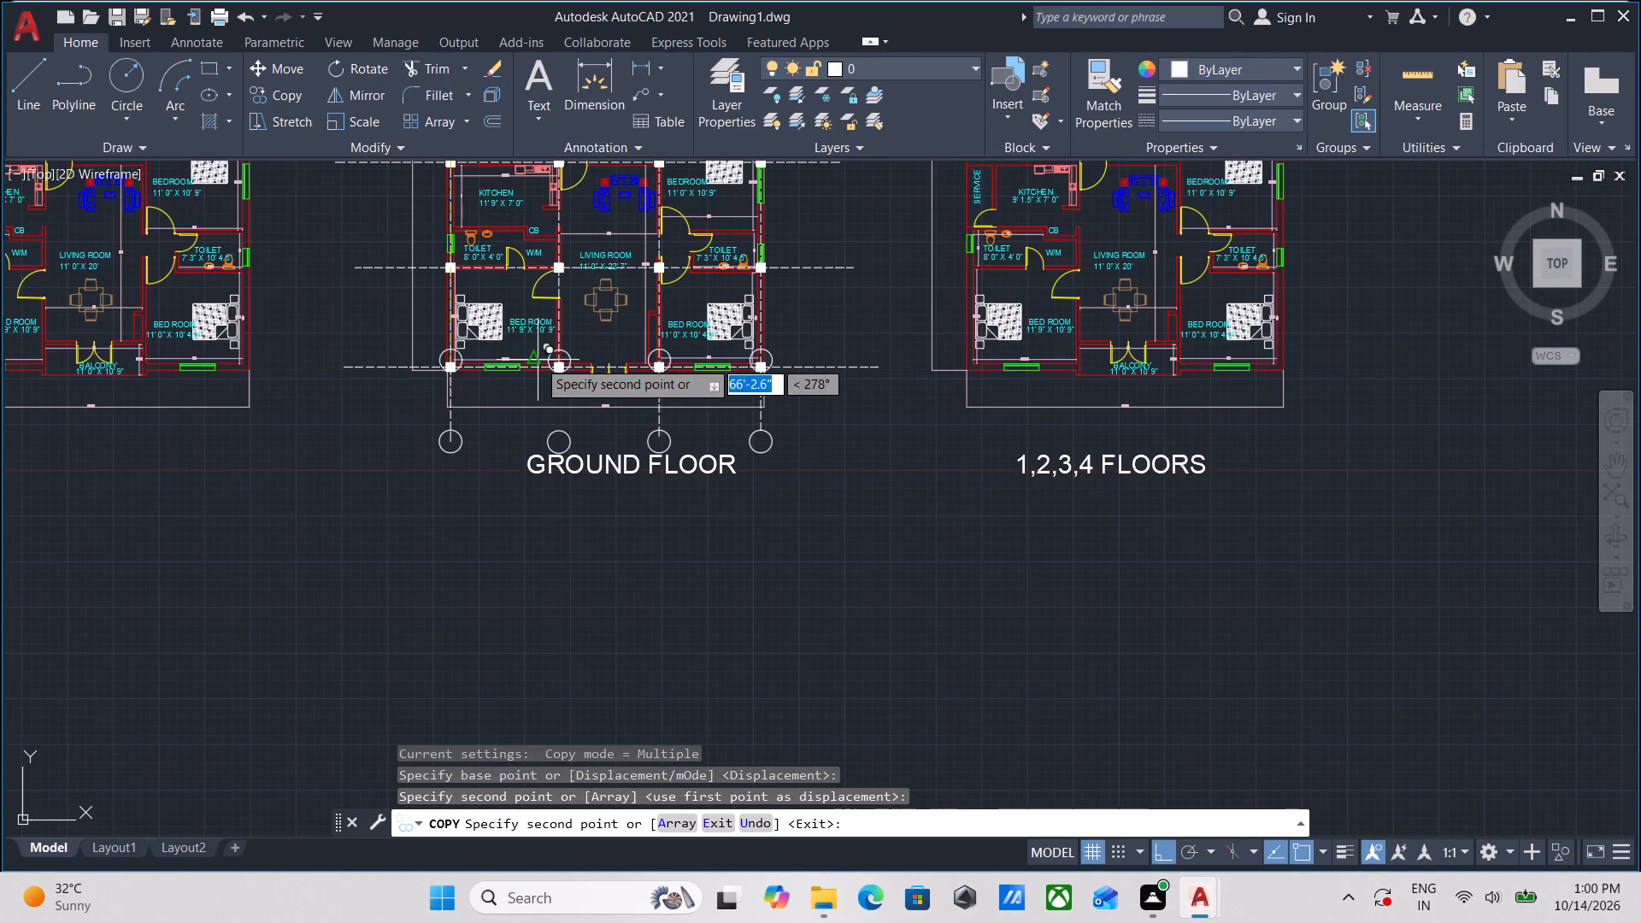
{"action": "key", "text": "Escape"}
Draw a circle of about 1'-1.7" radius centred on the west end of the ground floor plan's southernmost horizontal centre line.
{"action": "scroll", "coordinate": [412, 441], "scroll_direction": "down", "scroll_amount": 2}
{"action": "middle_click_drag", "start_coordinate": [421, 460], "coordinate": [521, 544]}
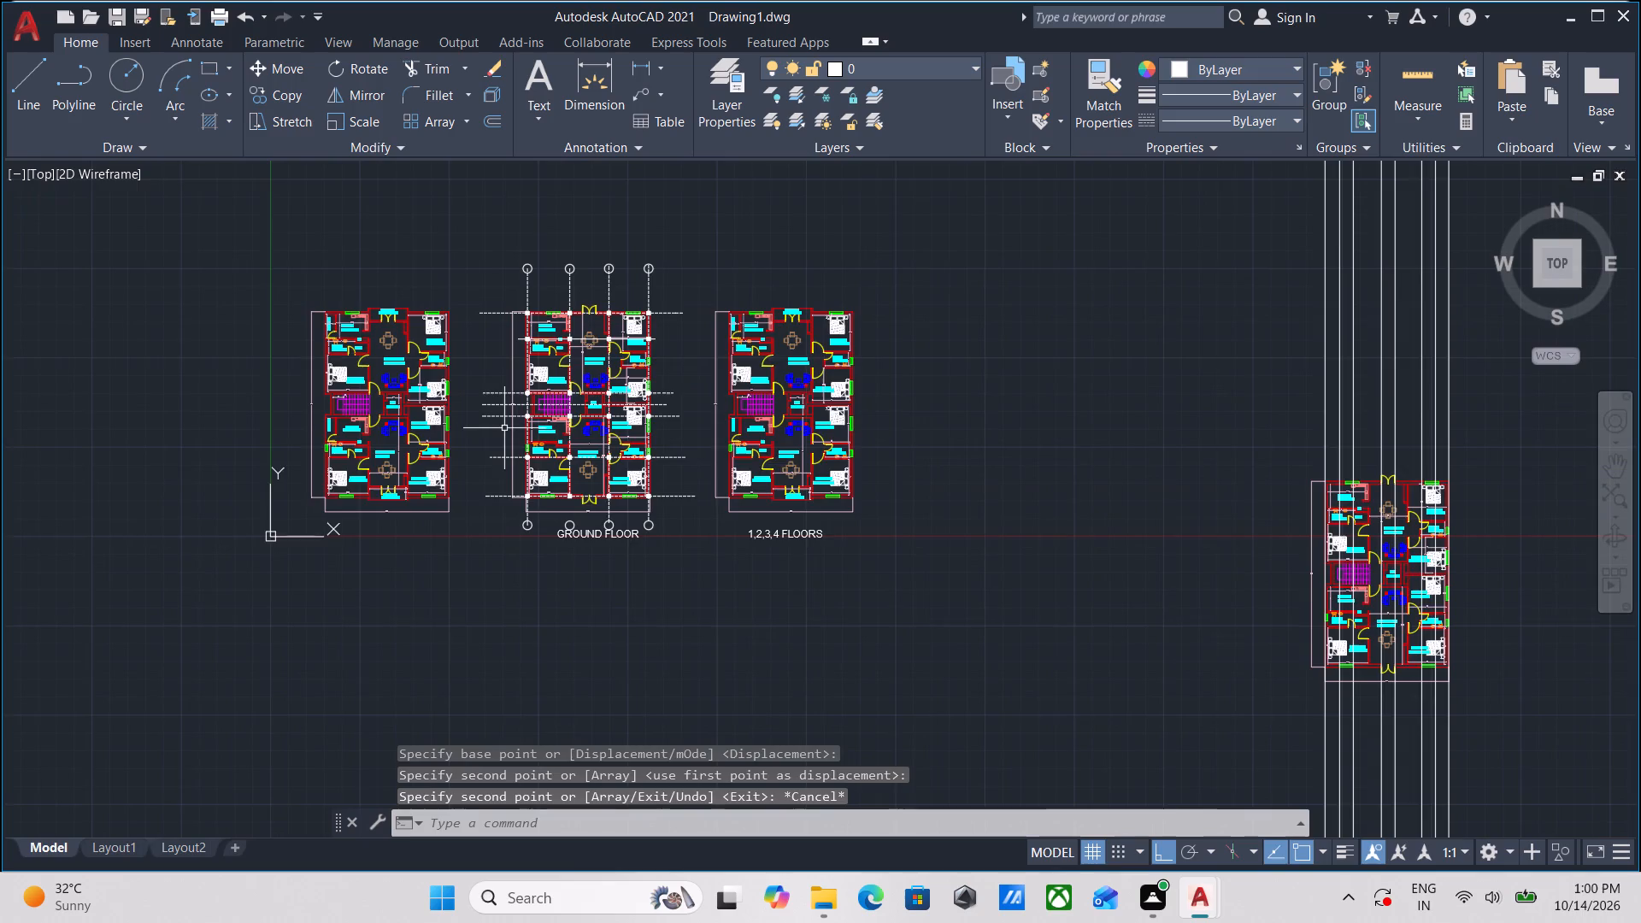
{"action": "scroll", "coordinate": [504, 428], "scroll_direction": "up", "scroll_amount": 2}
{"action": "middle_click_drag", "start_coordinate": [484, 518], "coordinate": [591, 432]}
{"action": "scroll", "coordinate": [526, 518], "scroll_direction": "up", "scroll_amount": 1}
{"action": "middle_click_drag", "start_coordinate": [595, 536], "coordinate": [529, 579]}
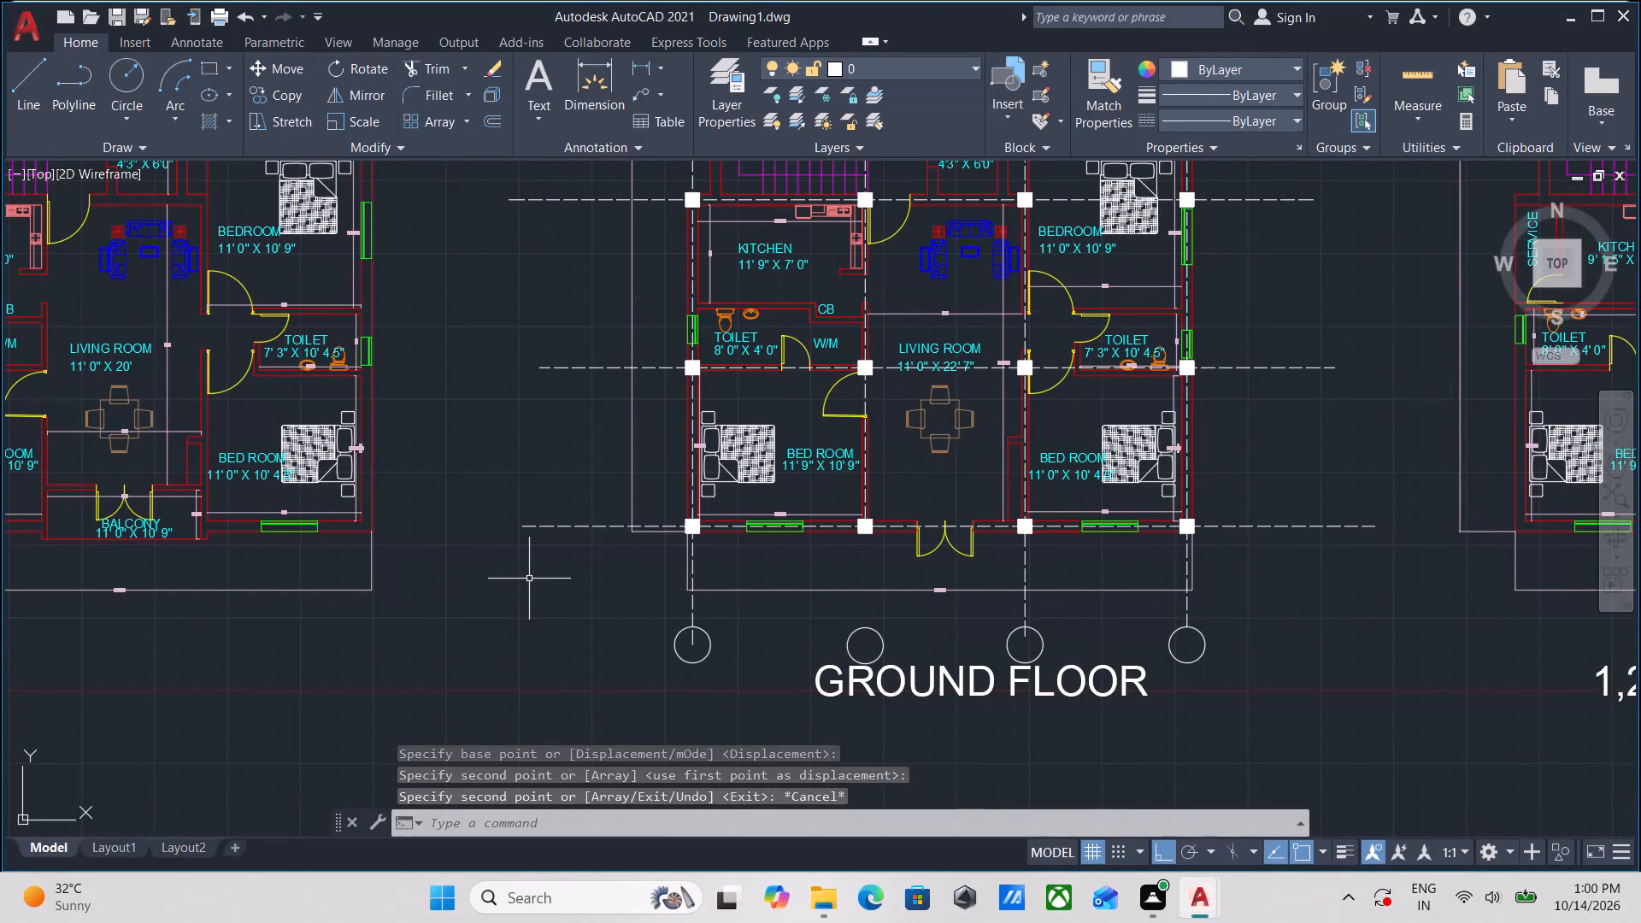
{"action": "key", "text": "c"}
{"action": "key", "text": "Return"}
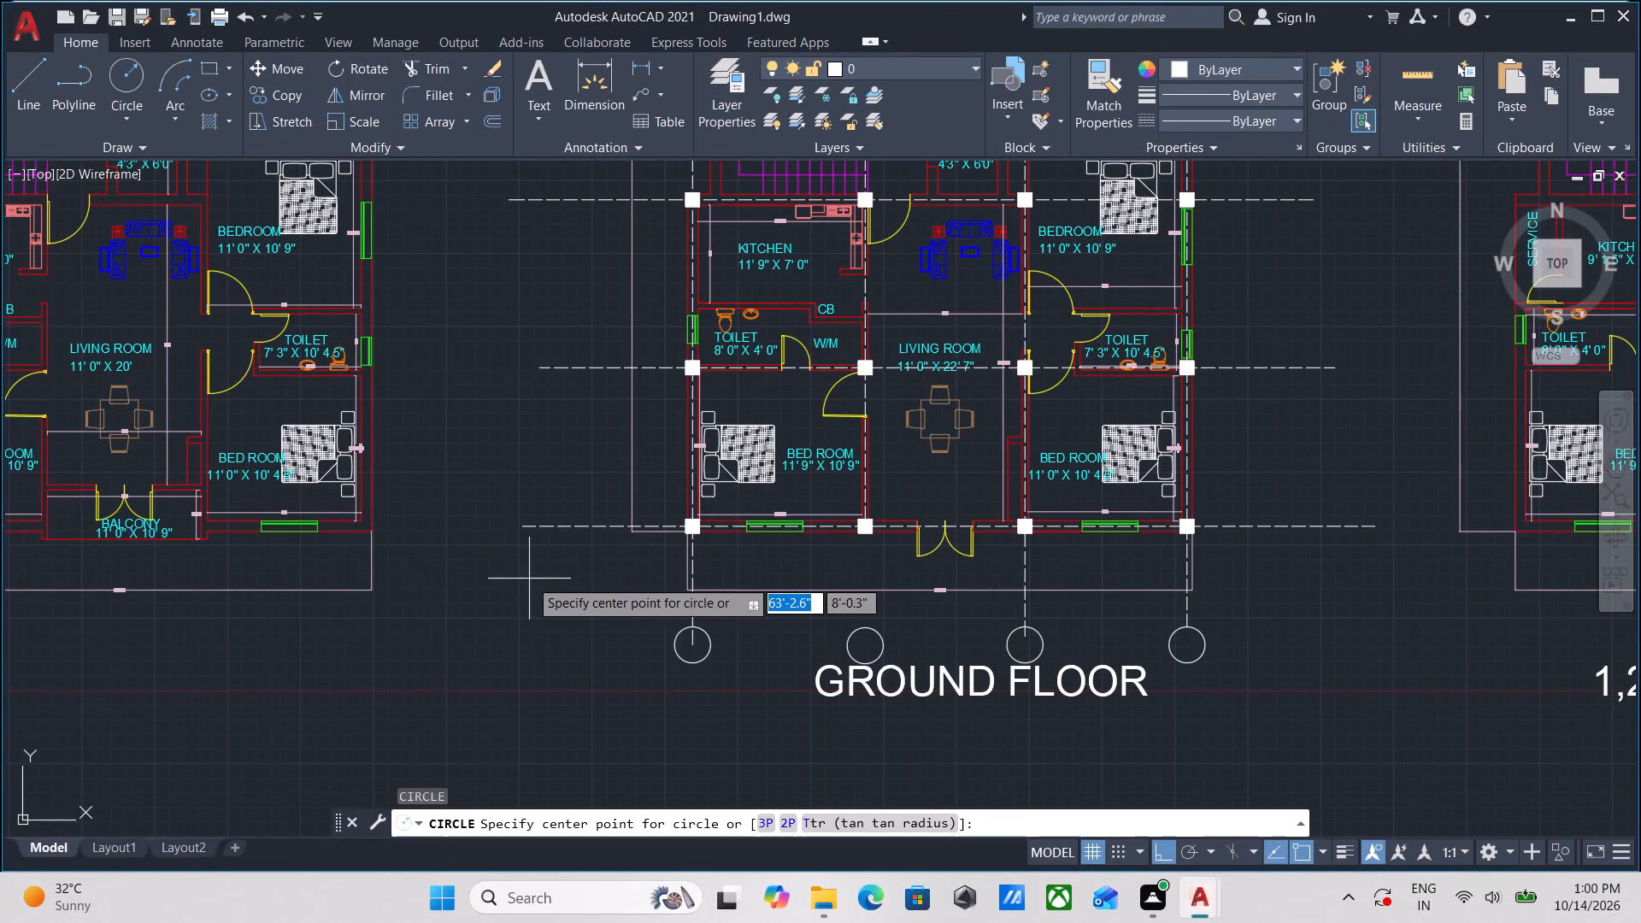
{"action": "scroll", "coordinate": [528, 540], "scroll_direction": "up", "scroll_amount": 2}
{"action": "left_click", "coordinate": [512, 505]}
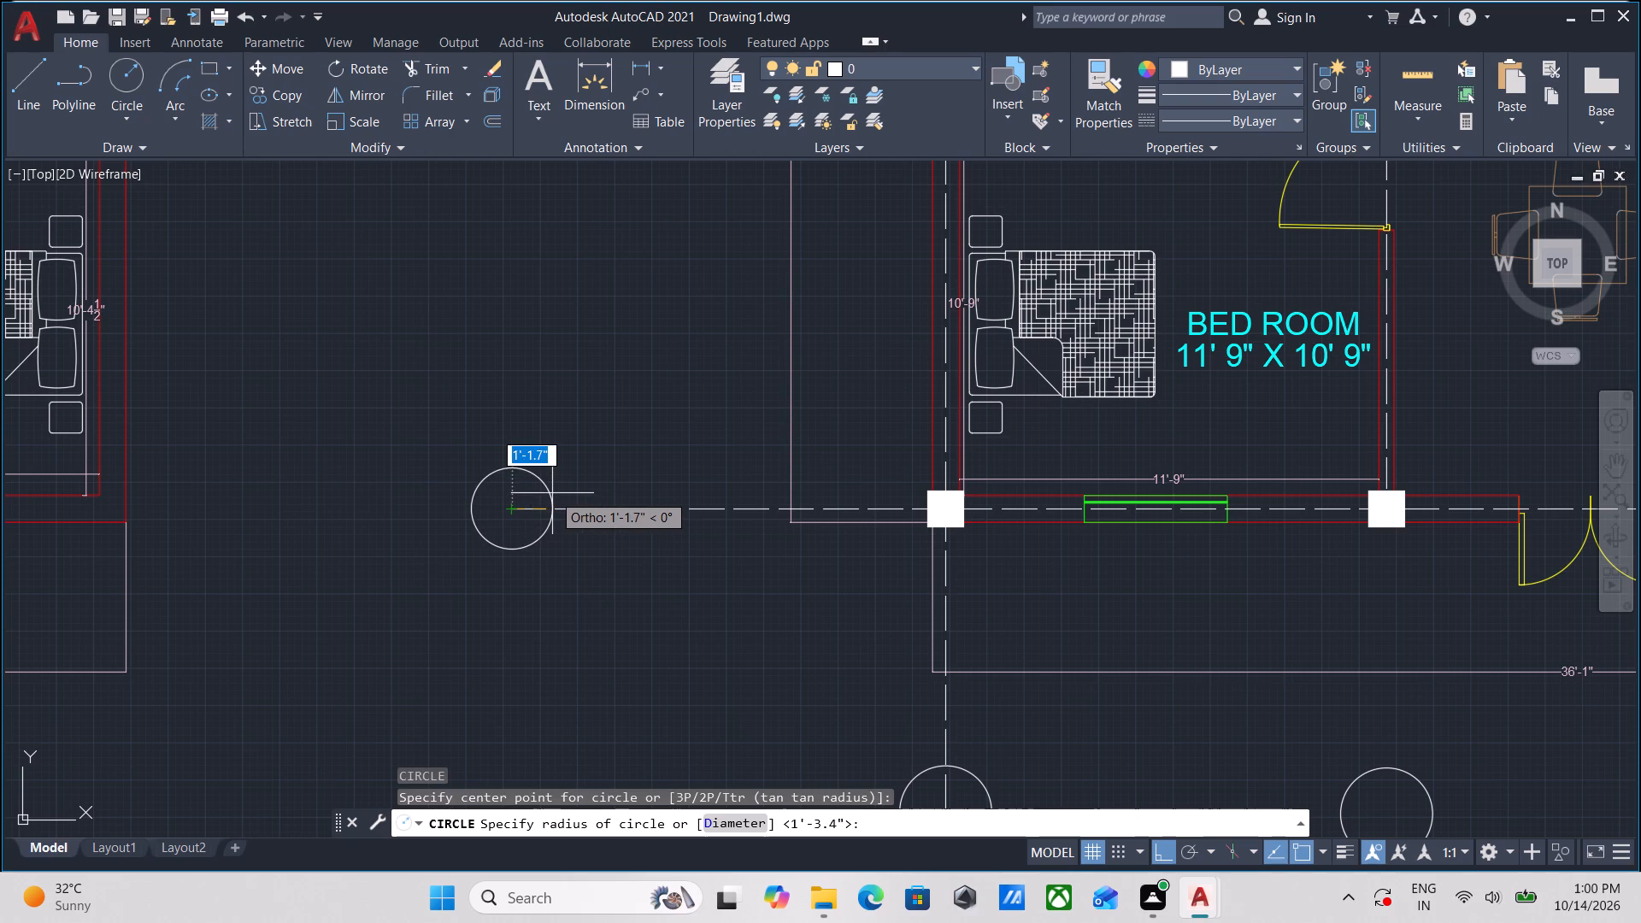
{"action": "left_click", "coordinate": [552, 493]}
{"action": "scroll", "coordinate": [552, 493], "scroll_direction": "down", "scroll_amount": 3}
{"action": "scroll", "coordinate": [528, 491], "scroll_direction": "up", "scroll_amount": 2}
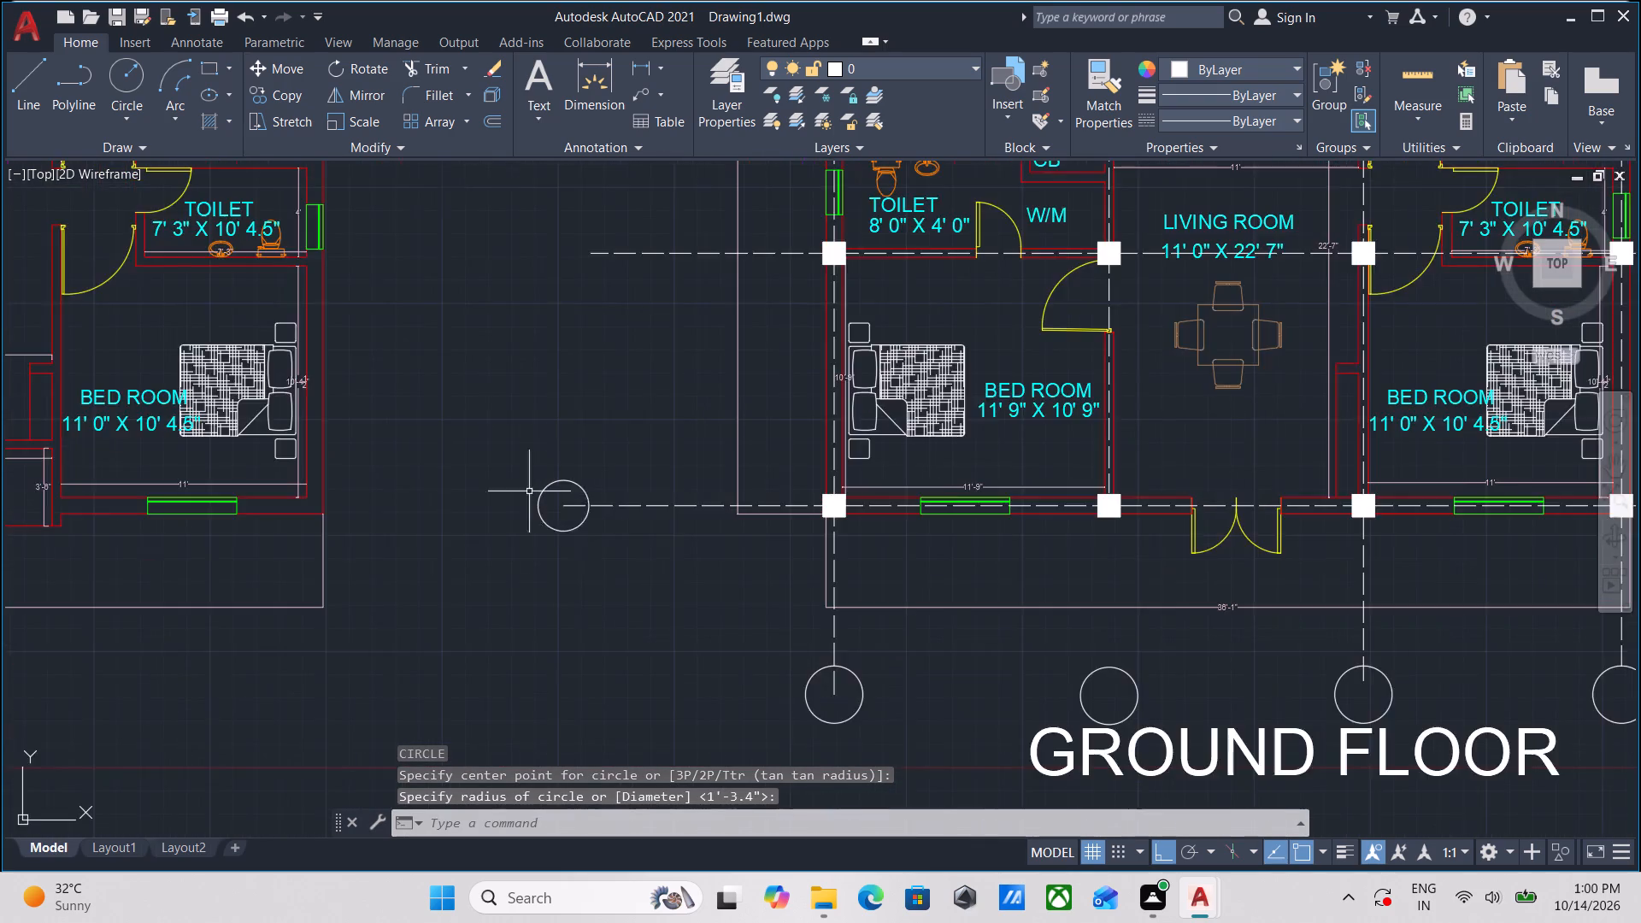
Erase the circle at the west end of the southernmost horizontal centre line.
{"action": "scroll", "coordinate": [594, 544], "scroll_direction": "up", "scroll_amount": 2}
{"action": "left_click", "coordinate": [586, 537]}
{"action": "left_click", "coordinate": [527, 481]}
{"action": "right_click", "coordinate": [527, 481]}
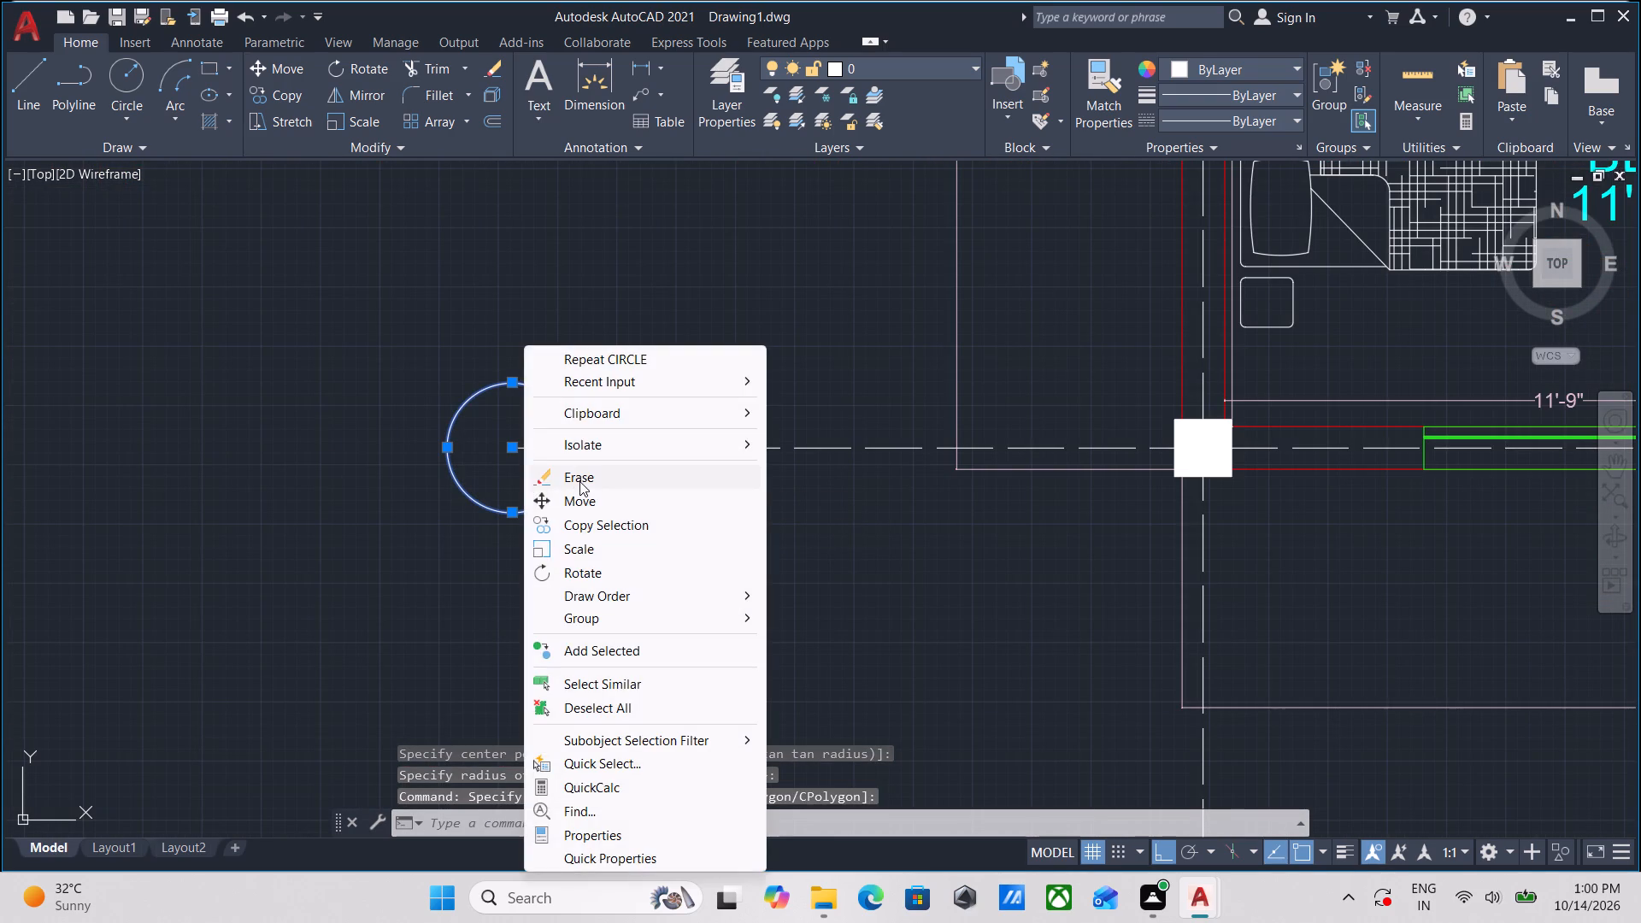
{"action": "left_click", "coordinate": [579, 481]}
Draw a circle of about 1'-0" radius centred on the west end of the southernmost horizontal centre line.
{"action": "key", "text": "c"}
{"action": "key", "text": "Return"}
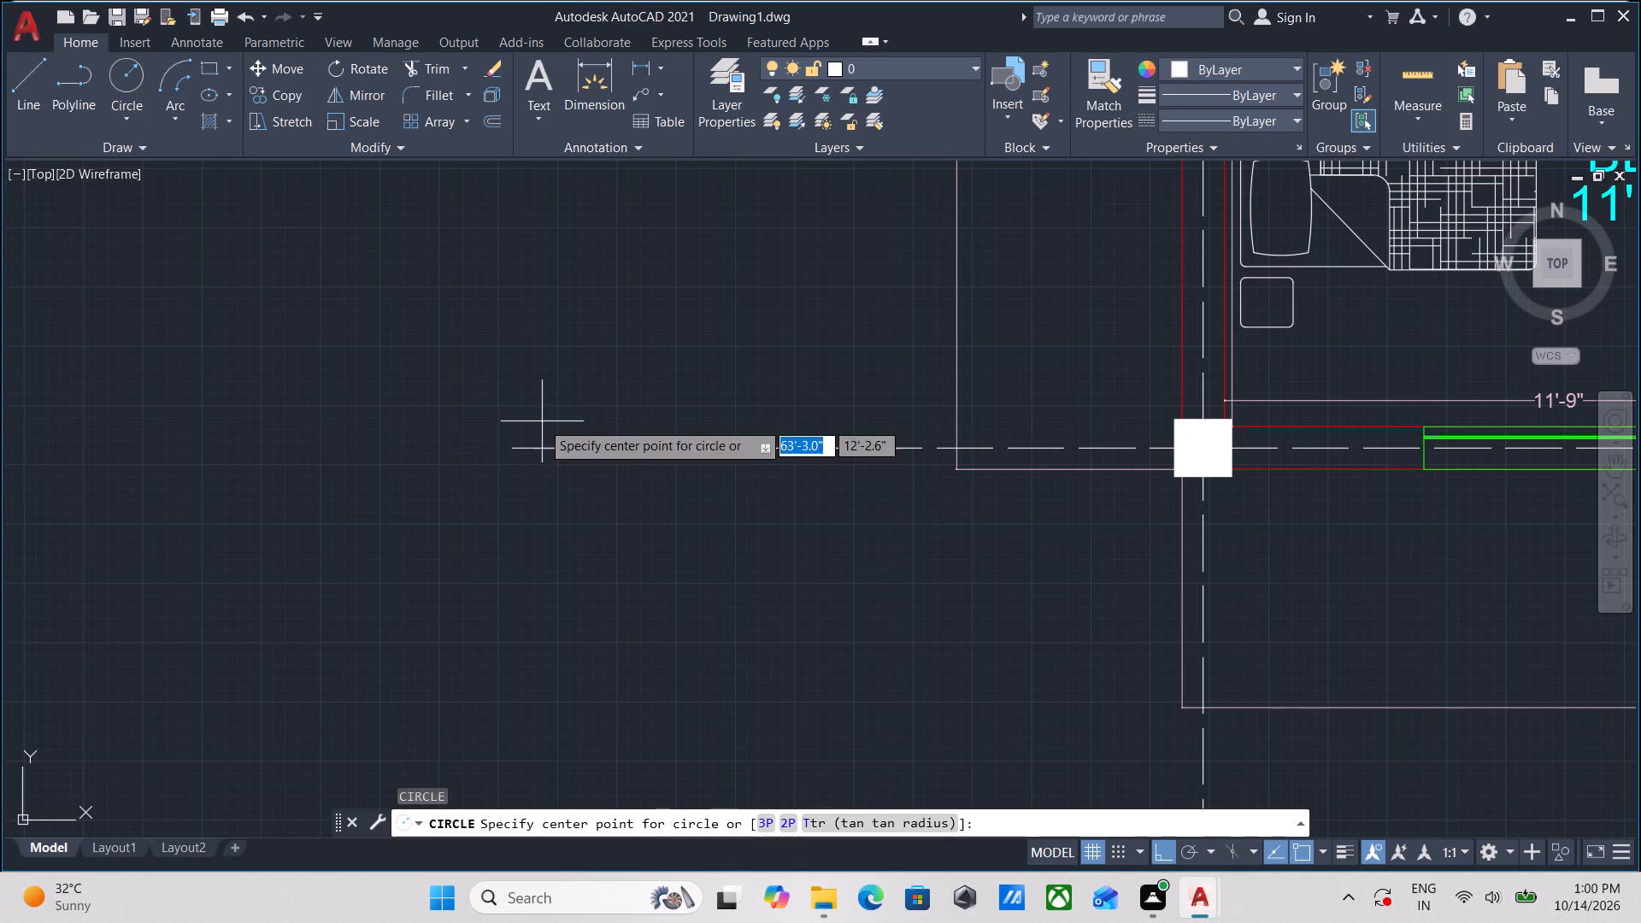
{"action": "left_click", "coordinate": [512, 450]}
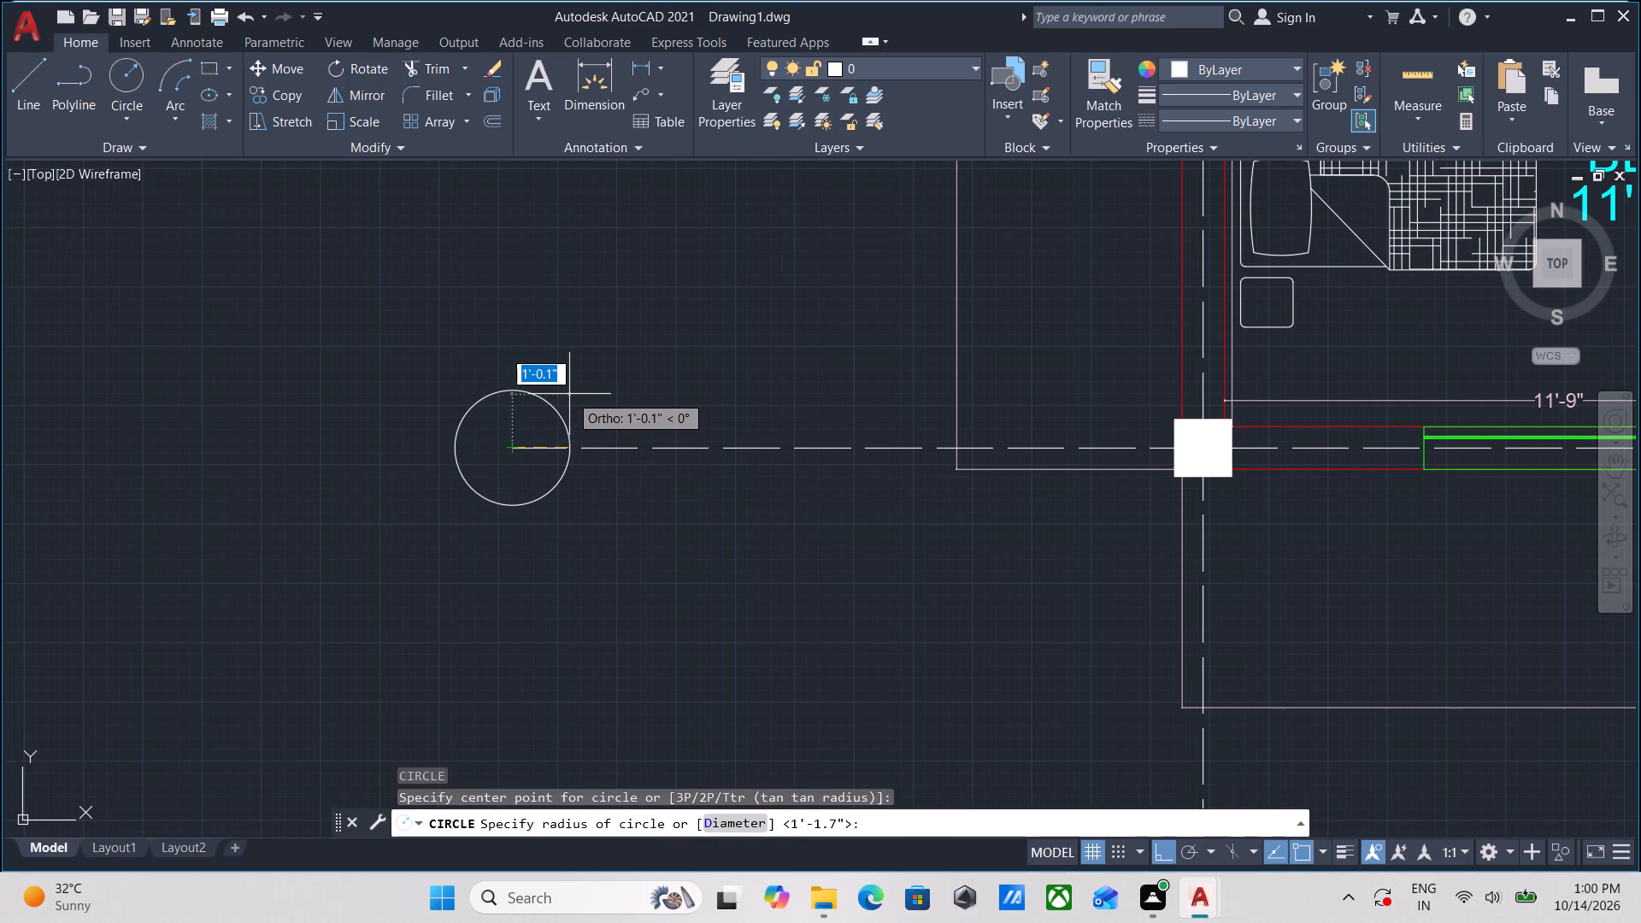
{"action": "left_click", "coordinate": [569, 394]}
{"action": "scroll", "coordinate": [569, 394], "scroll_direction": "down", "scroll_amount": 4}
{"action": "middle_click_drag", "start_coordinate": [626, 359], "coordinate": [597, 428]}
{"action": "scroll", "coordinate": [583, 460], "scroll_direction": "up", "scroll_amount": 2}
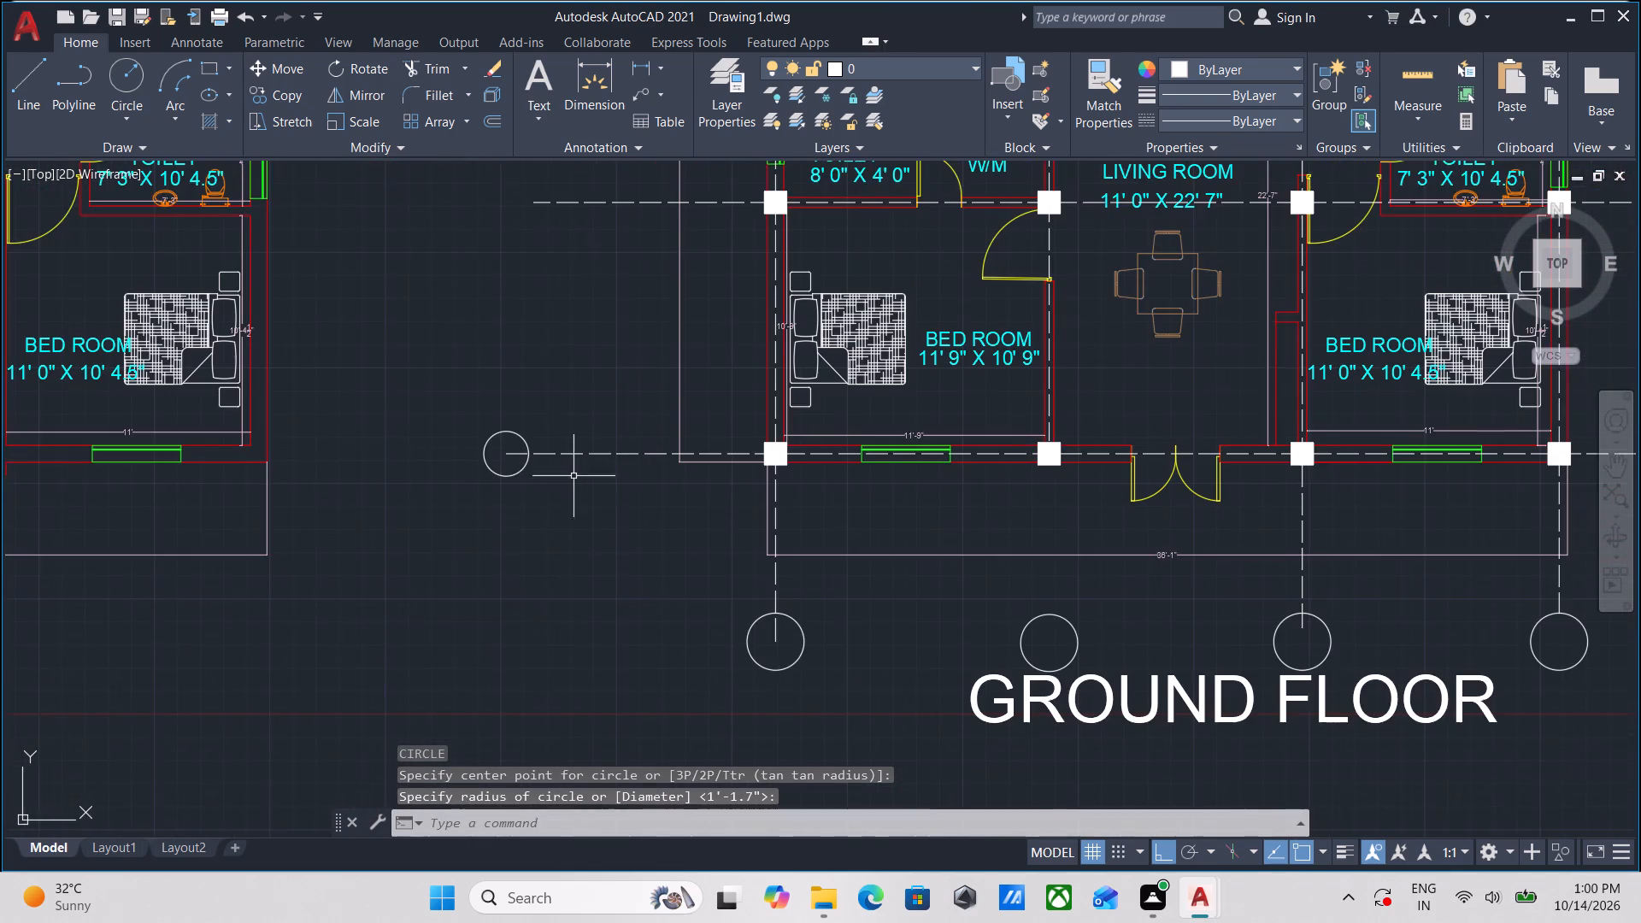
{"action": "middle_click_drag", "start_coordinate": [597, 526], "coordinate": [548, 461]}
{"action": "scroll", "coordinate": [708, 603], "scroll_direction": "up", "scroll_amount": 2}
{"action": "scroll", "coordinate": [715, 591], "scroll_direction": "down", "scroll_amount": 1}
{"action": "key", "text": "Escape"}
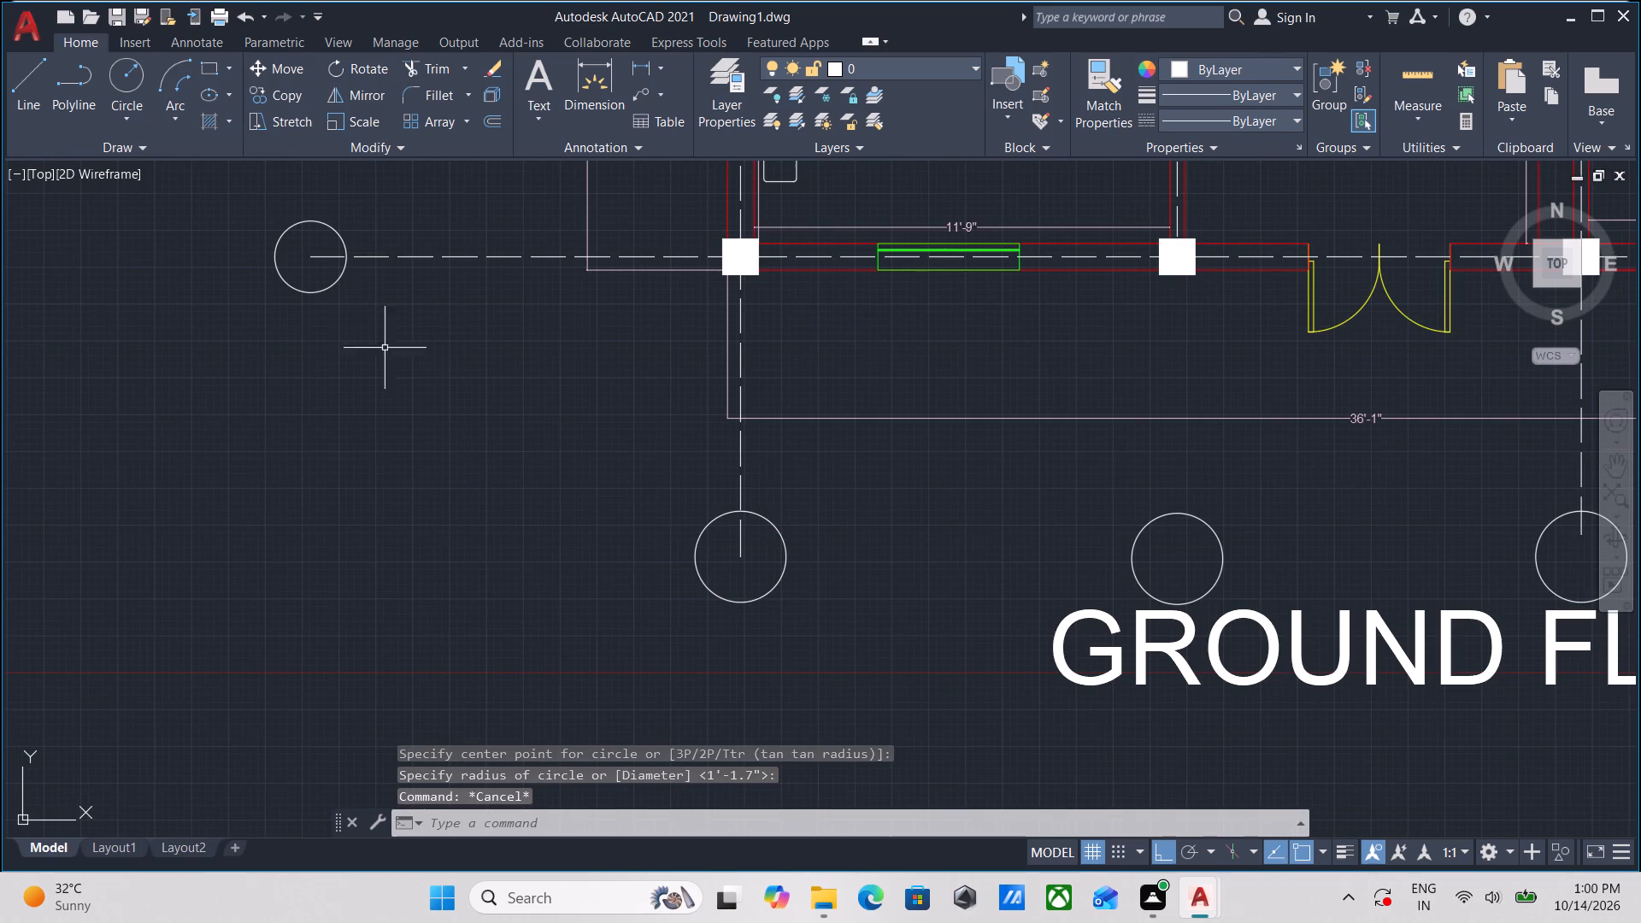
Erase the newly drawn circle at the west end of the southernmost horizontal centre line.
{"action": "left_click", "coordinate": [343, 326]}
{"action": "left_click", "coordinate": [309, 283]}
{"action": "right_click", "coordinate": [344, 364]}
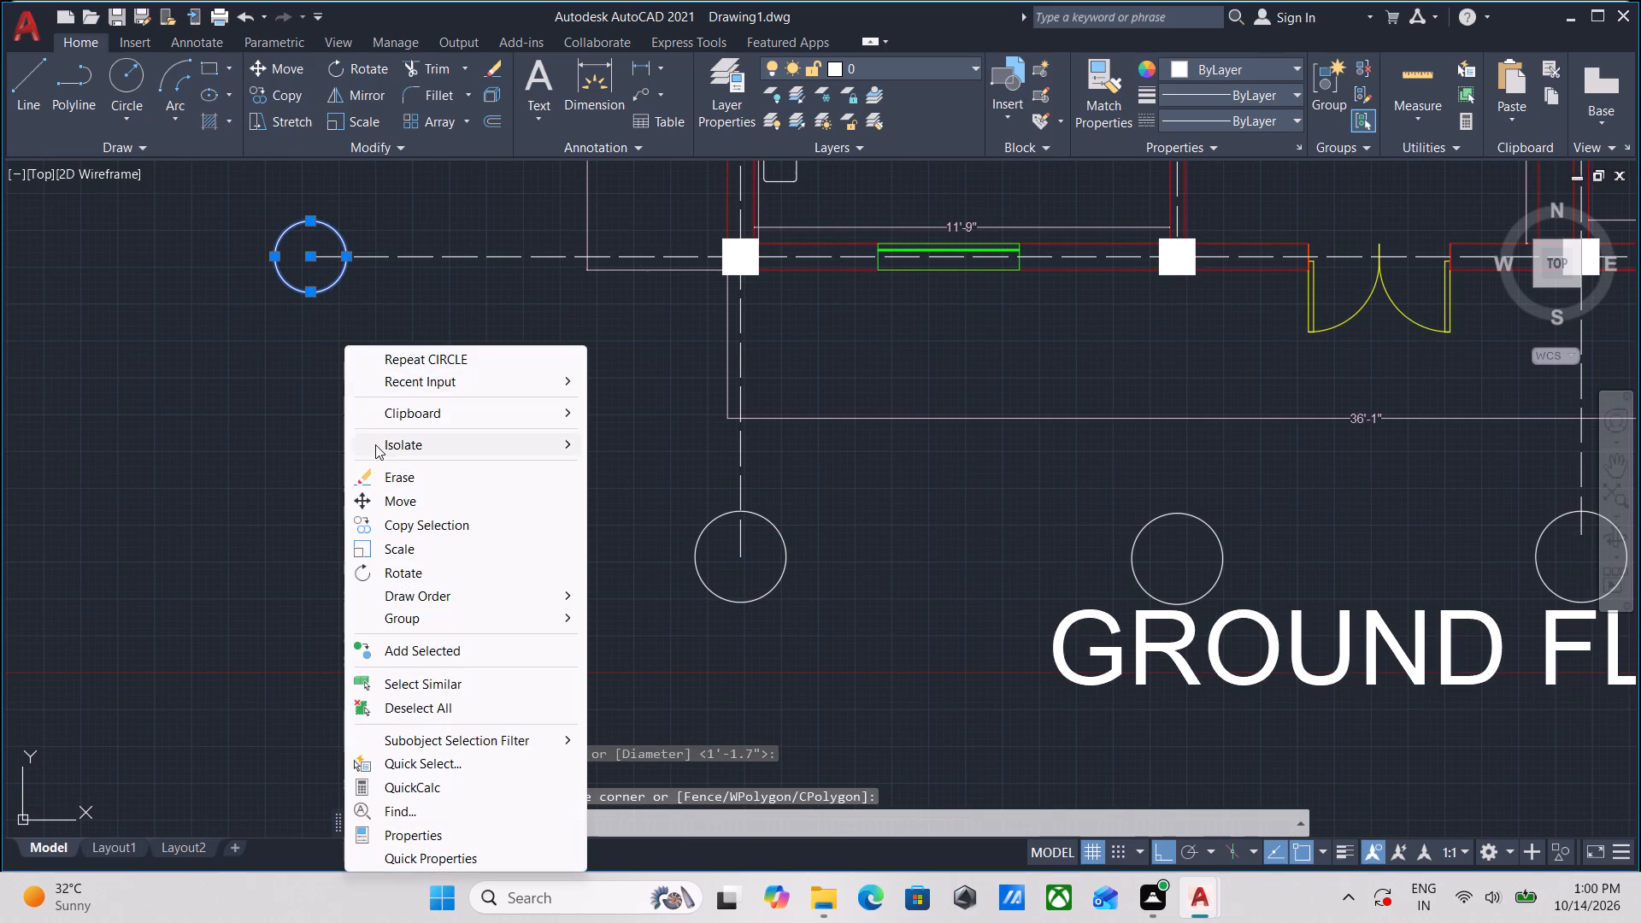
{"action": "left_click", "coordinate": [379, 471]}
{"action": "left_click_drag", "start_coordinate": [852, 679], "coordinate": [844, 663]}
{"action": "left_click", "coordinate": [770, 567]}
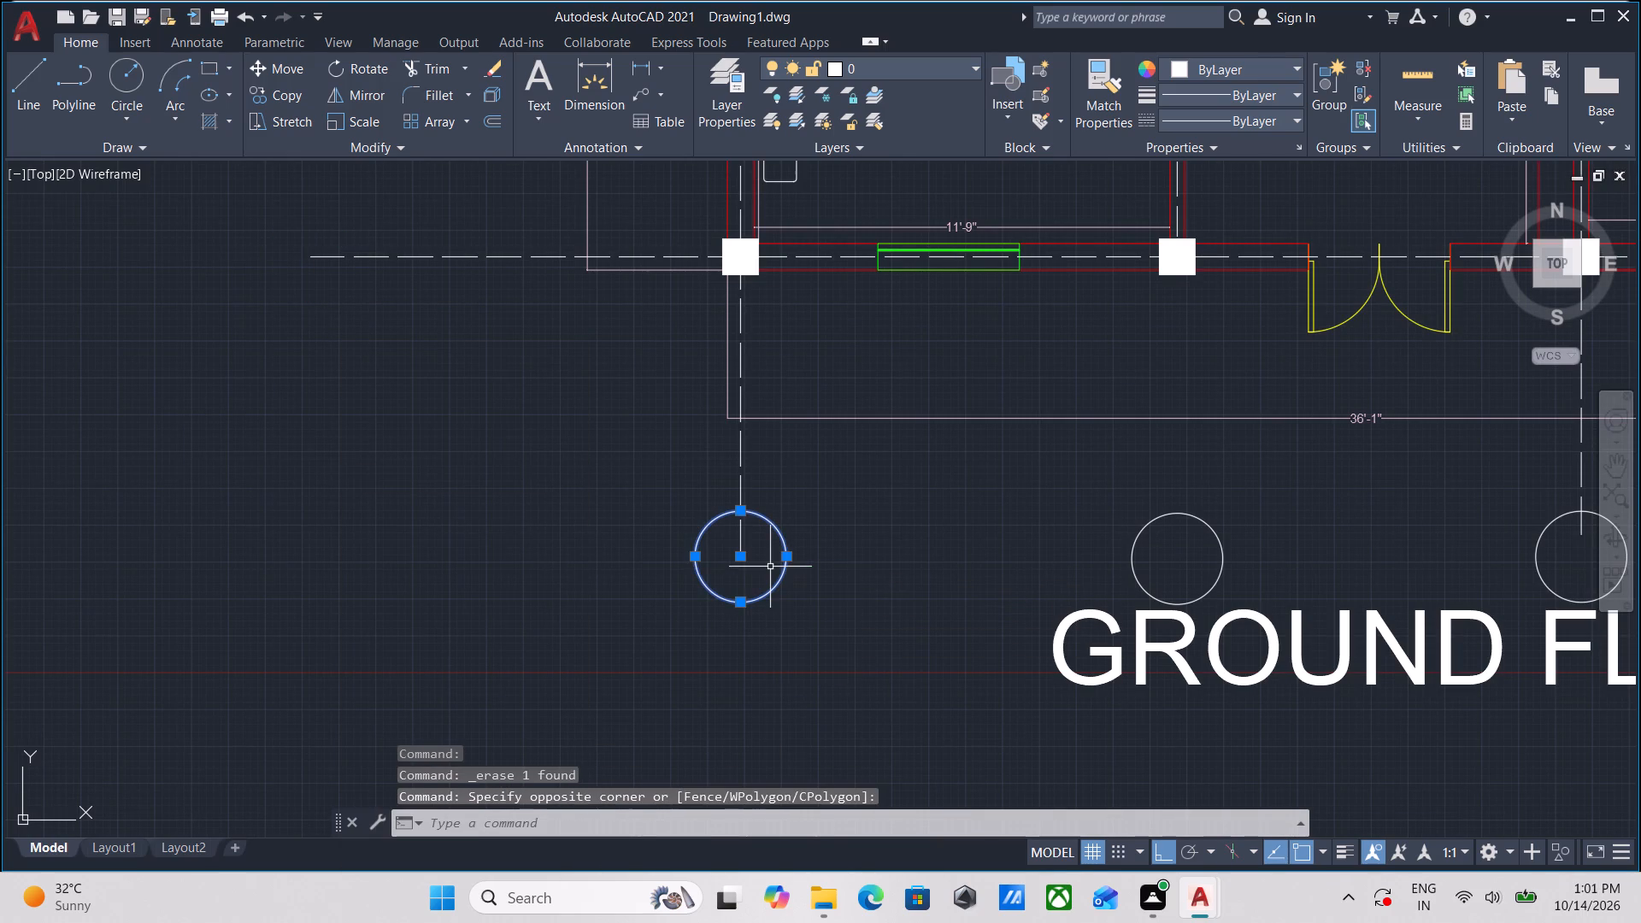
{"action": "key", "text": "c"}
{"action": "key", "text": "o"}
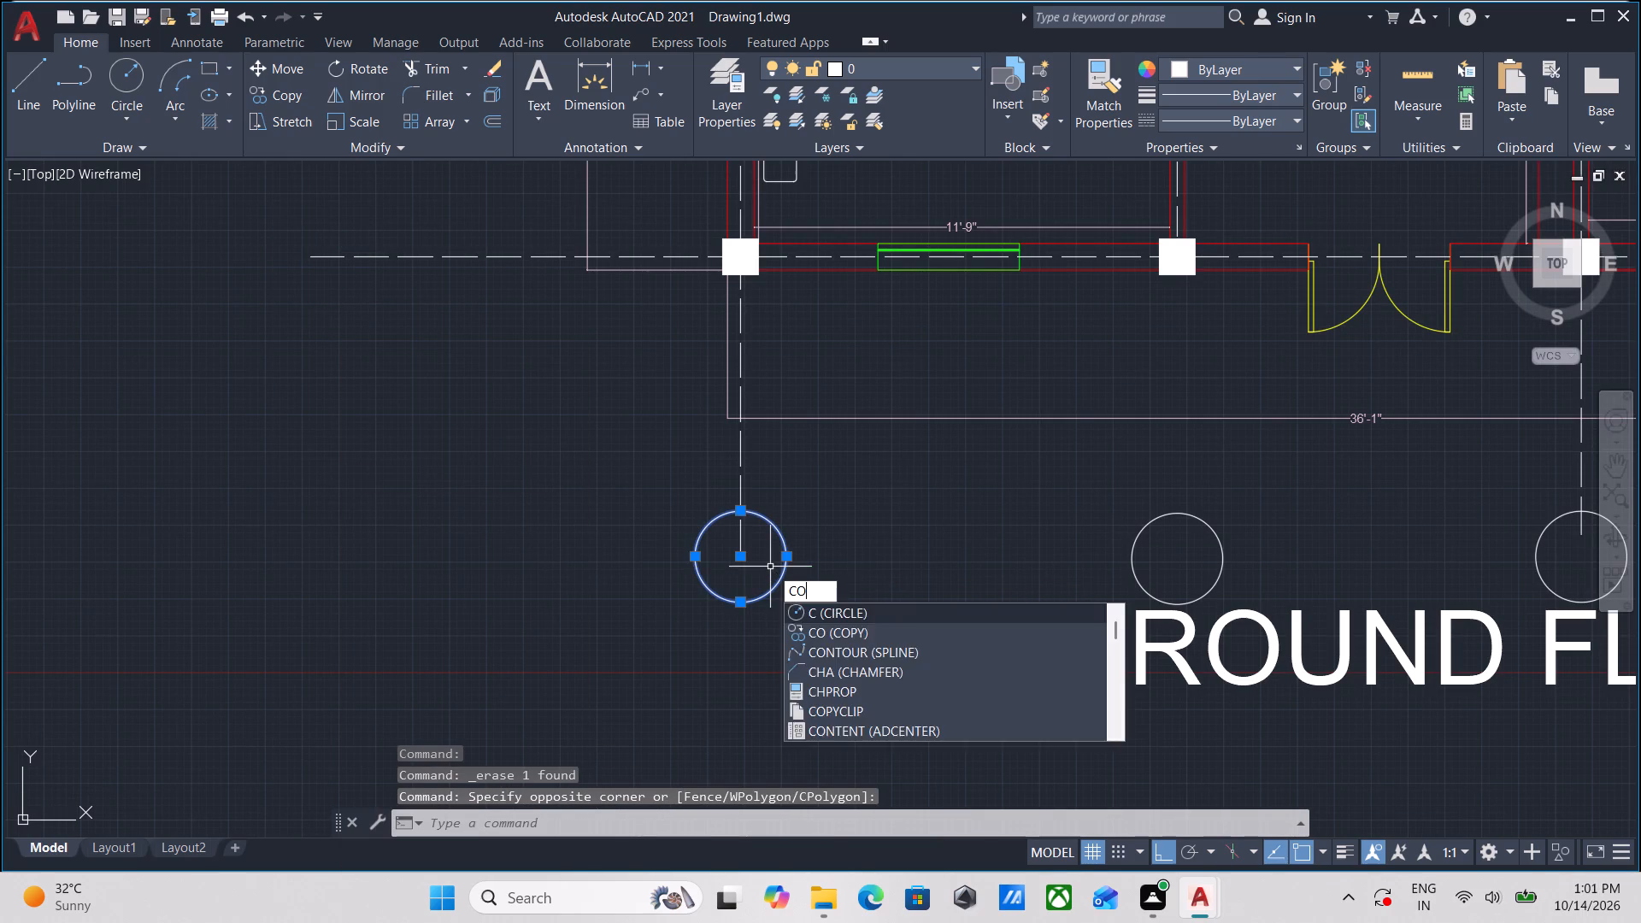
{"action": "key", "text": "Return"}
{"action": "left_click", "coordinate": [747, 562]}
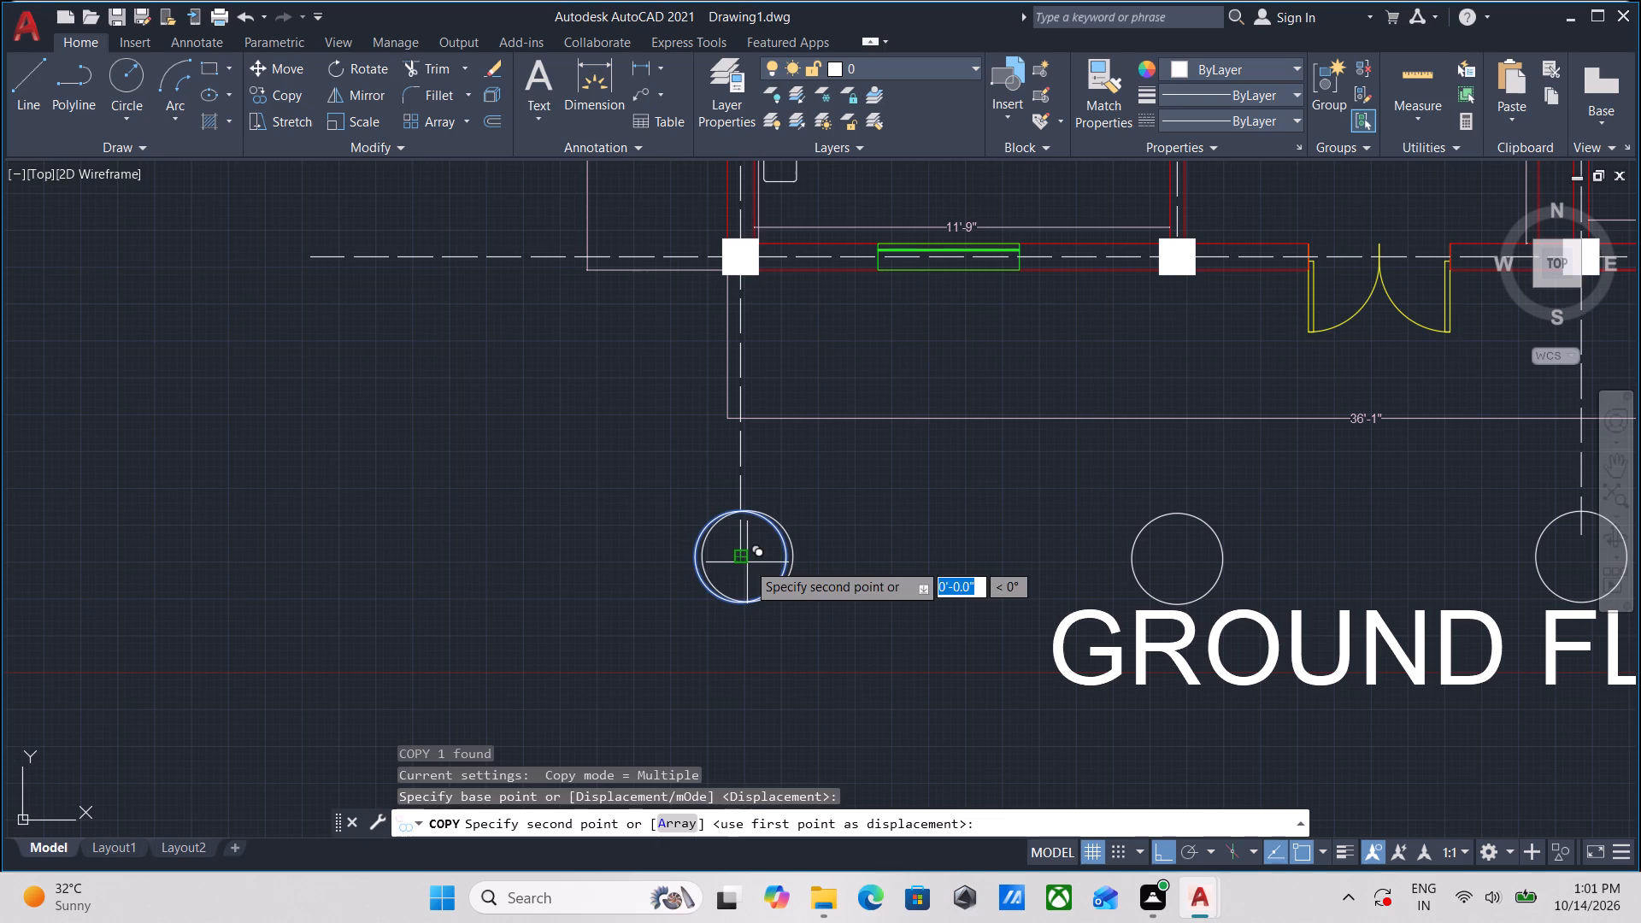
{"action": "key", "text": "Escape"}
With Ortho off, copy the grid circle below the westernmost vertical centre line to the west end of the southernmost horizontal centre line.
{"action": "left_click_drag", "start_coordinate": [783, 640], "coordinate": [768, 613]}
{"action": "left_click", "coordinate": [748, 579]}
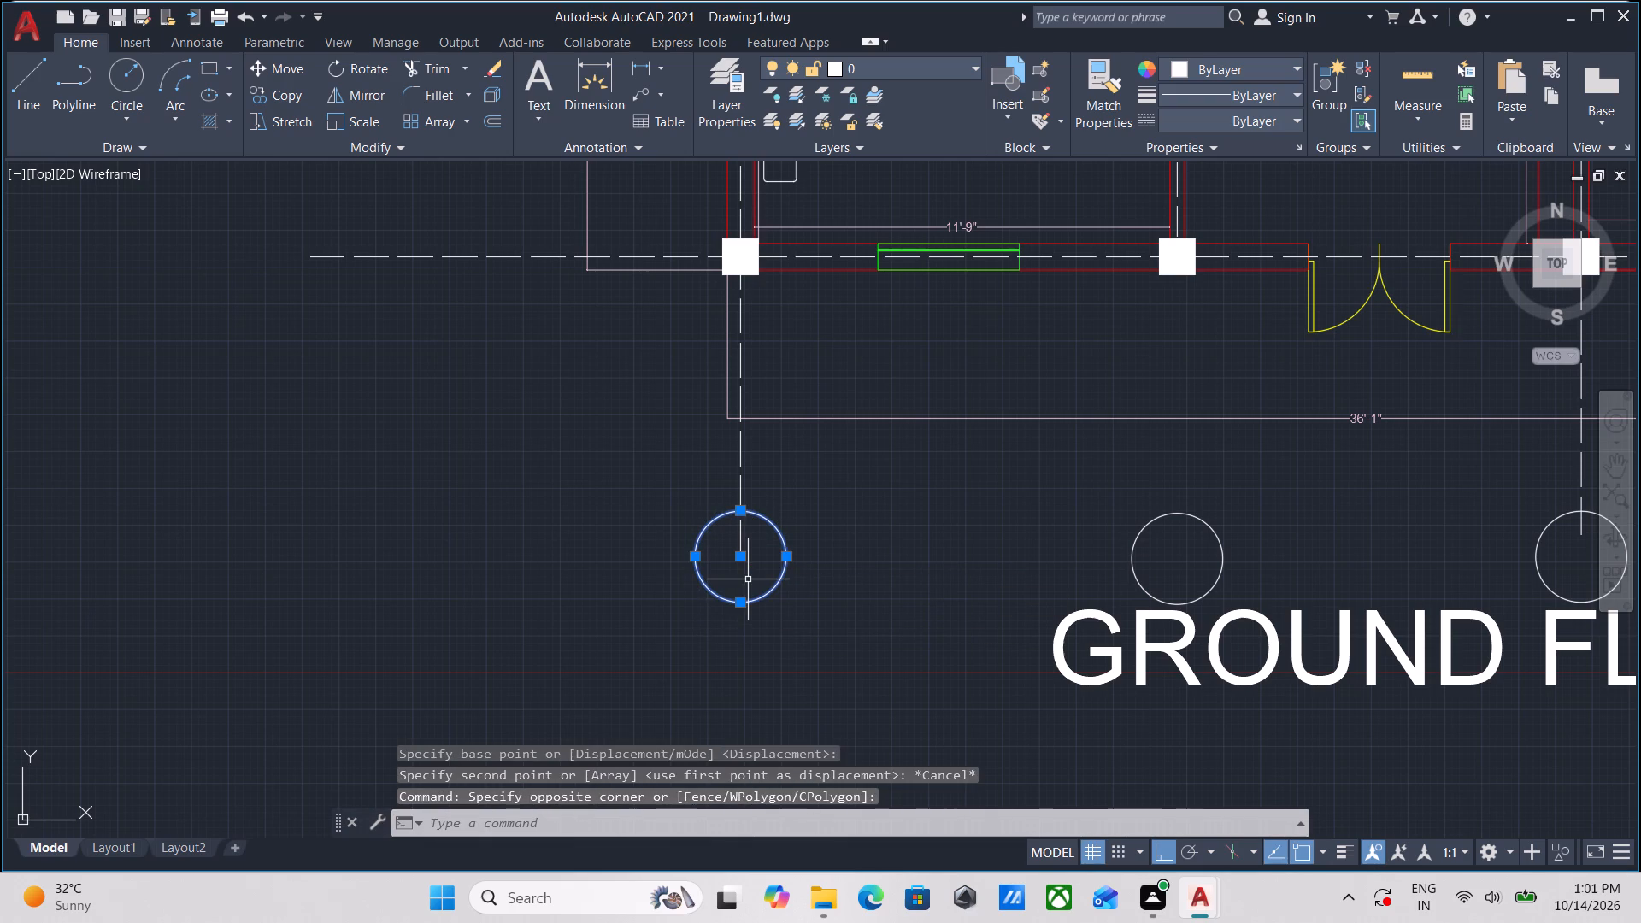
{"action": "type", "text": "CO"}
{"action": "key", "text": "Return"}
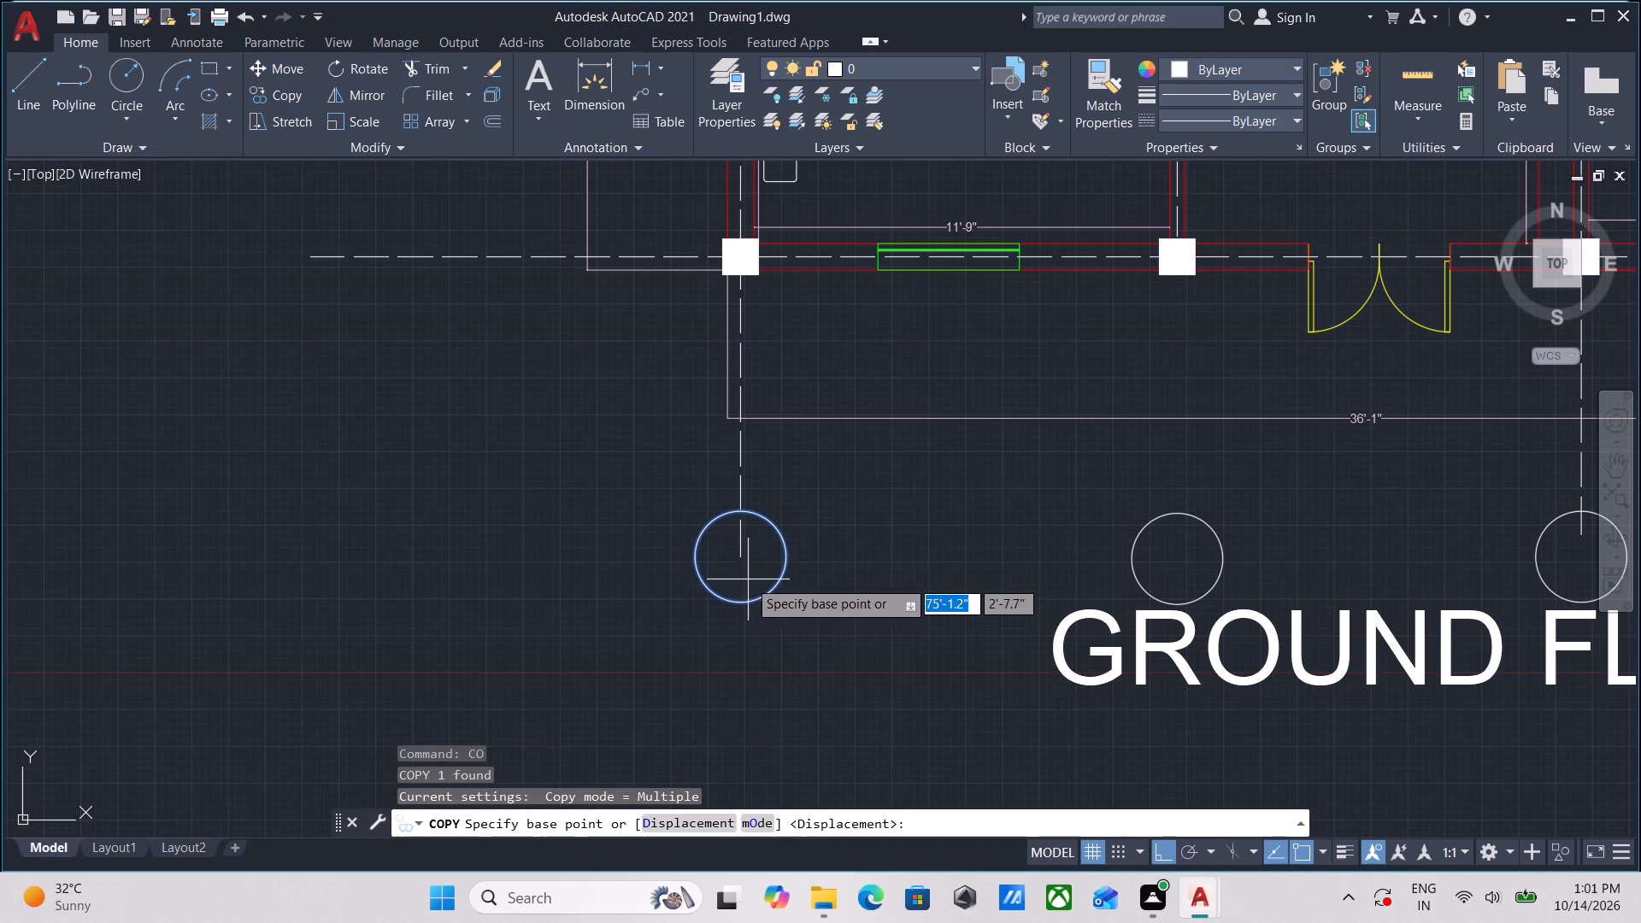
{"action": "left_click", "coordinate": [746, 561]}
{"action": "key", "text": "F8"}
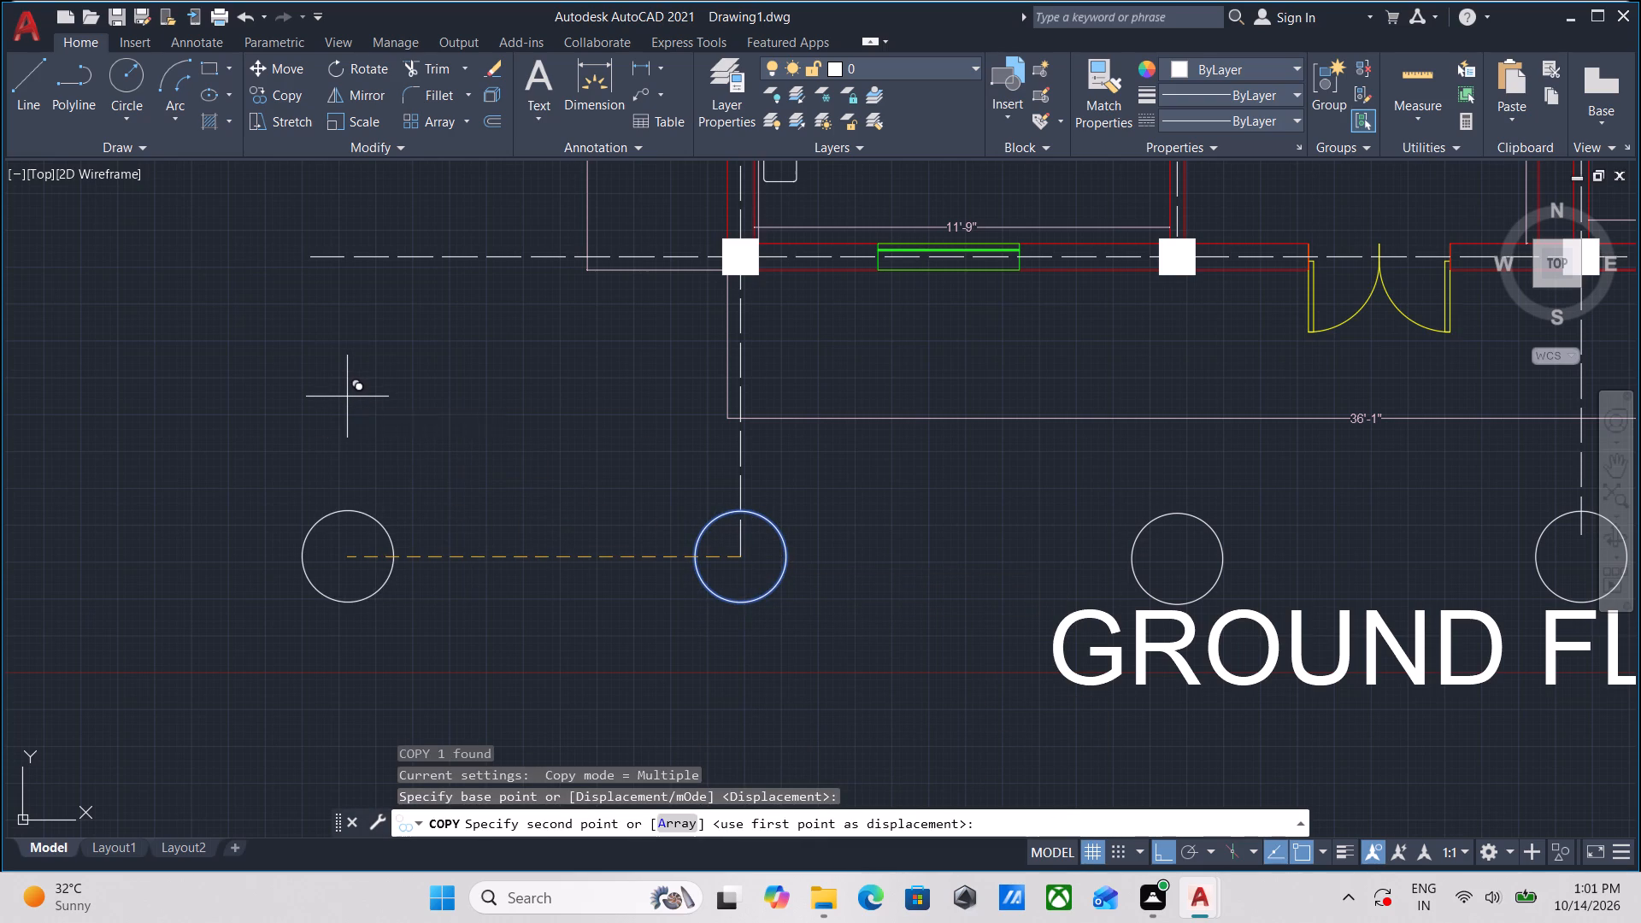
{"action": "middle_click_drag", "start_coordinate": [303, 357], "coordinate": [333, 512]}
{"action": "left_click", "coordinate": [342, 410]}
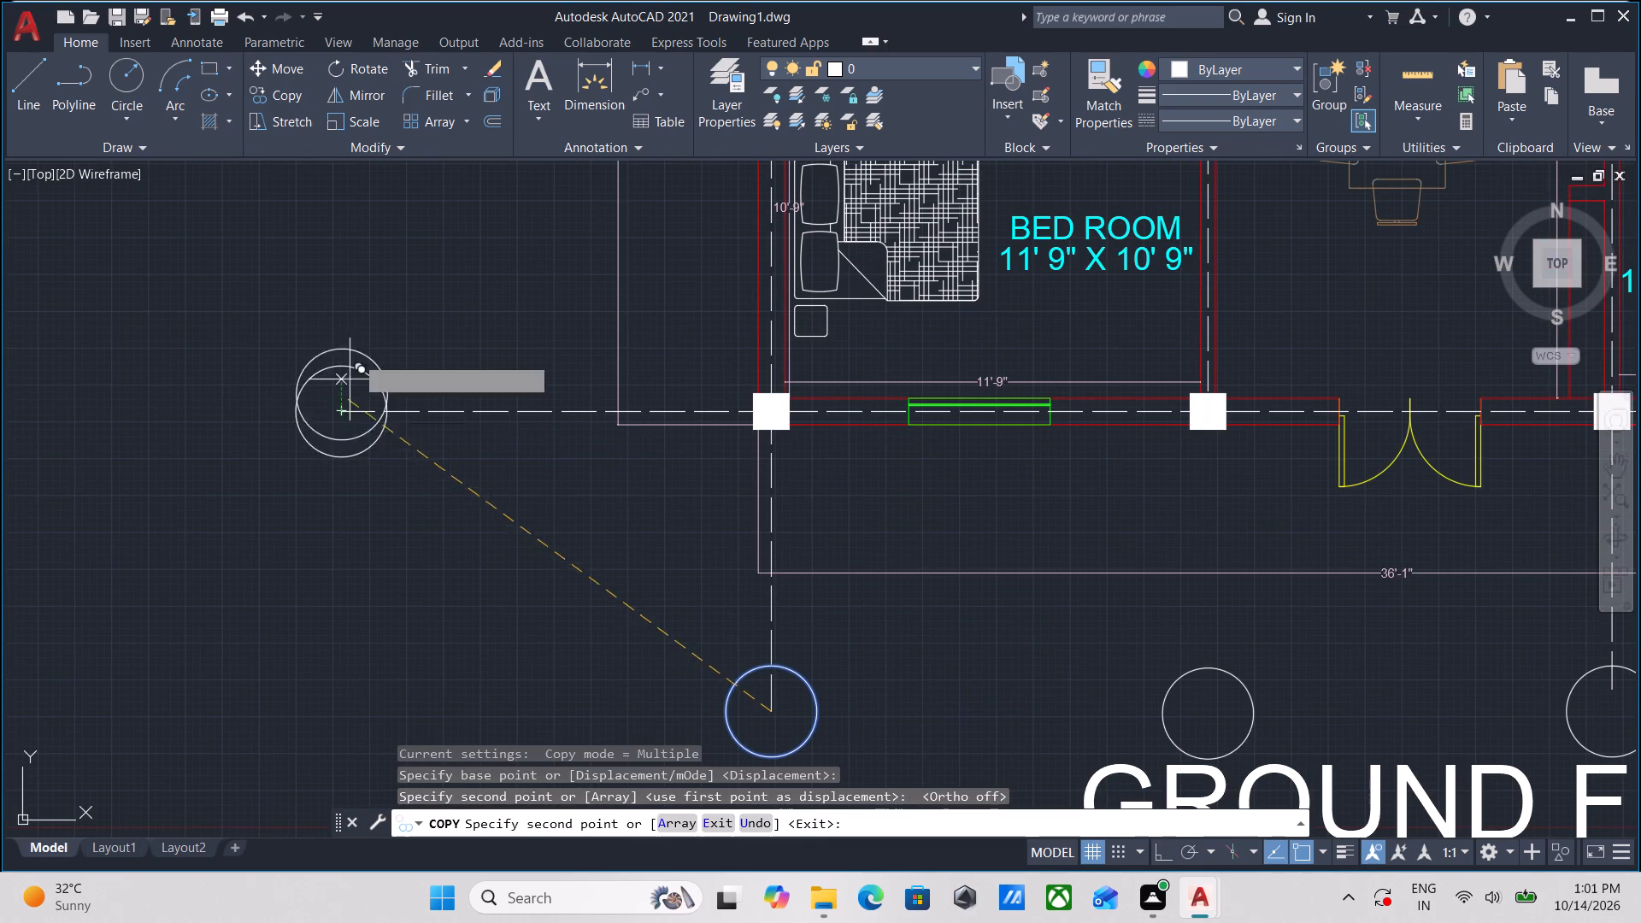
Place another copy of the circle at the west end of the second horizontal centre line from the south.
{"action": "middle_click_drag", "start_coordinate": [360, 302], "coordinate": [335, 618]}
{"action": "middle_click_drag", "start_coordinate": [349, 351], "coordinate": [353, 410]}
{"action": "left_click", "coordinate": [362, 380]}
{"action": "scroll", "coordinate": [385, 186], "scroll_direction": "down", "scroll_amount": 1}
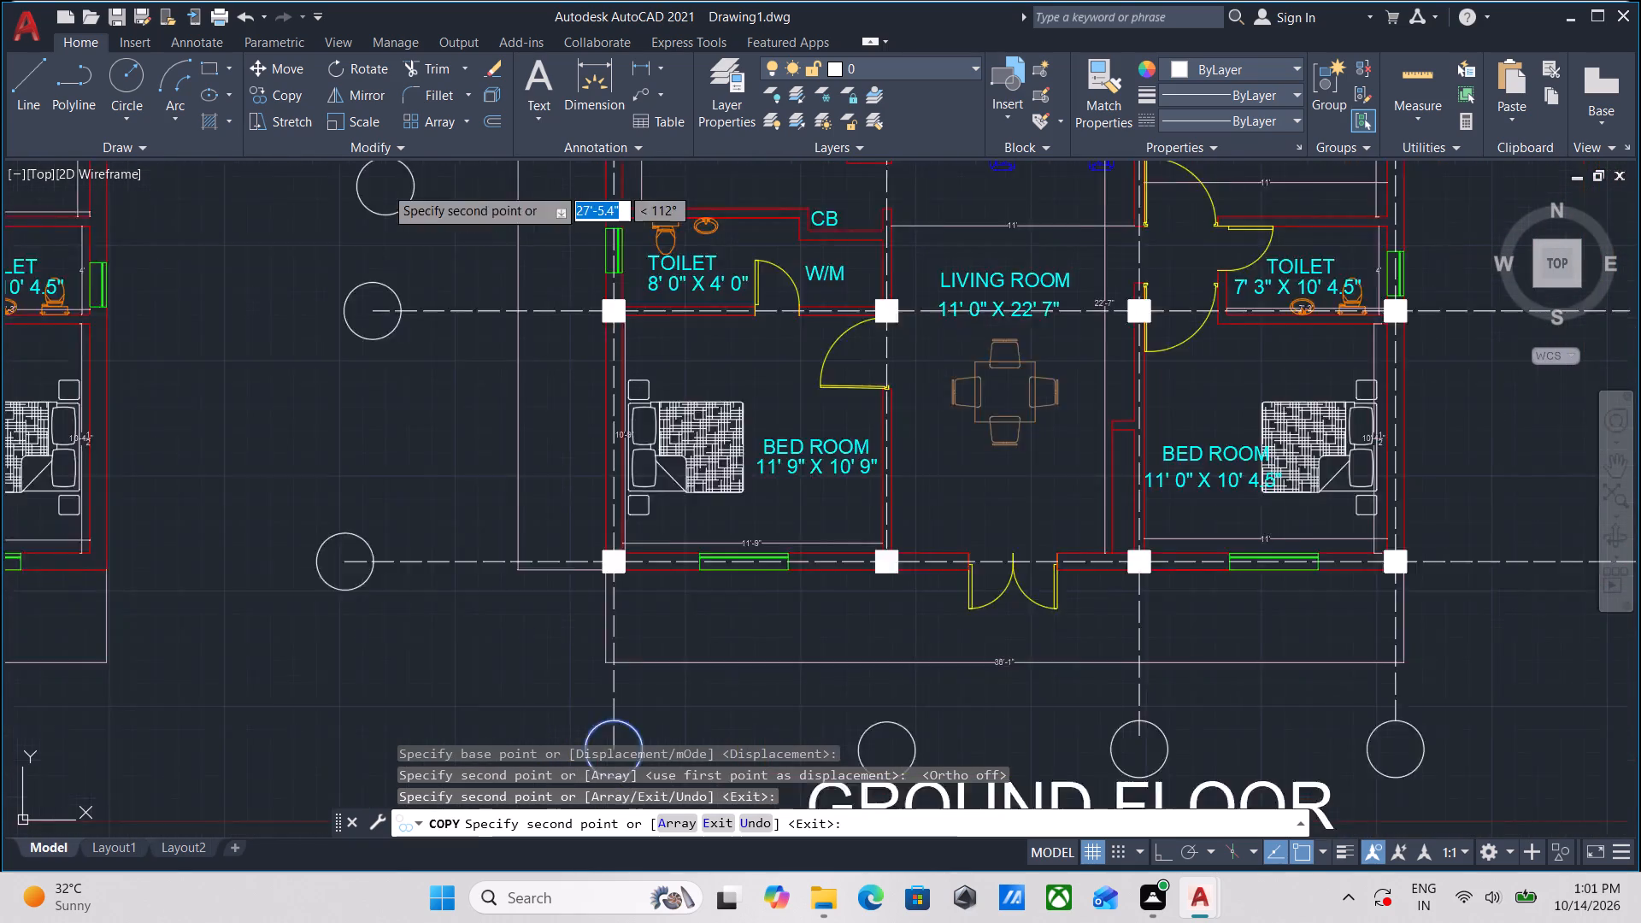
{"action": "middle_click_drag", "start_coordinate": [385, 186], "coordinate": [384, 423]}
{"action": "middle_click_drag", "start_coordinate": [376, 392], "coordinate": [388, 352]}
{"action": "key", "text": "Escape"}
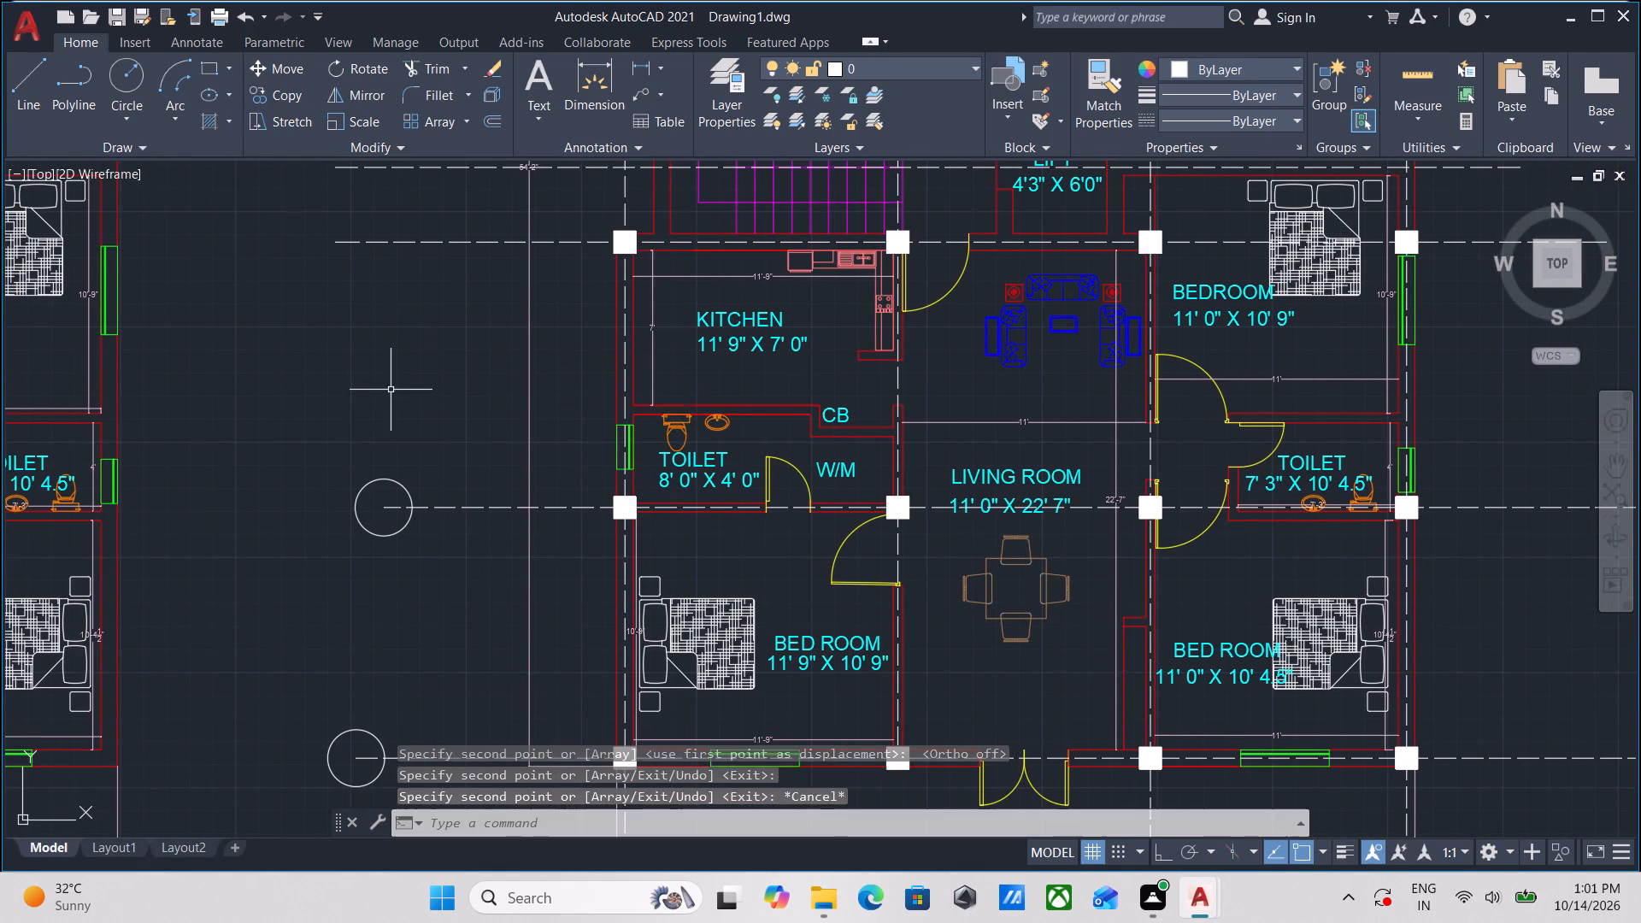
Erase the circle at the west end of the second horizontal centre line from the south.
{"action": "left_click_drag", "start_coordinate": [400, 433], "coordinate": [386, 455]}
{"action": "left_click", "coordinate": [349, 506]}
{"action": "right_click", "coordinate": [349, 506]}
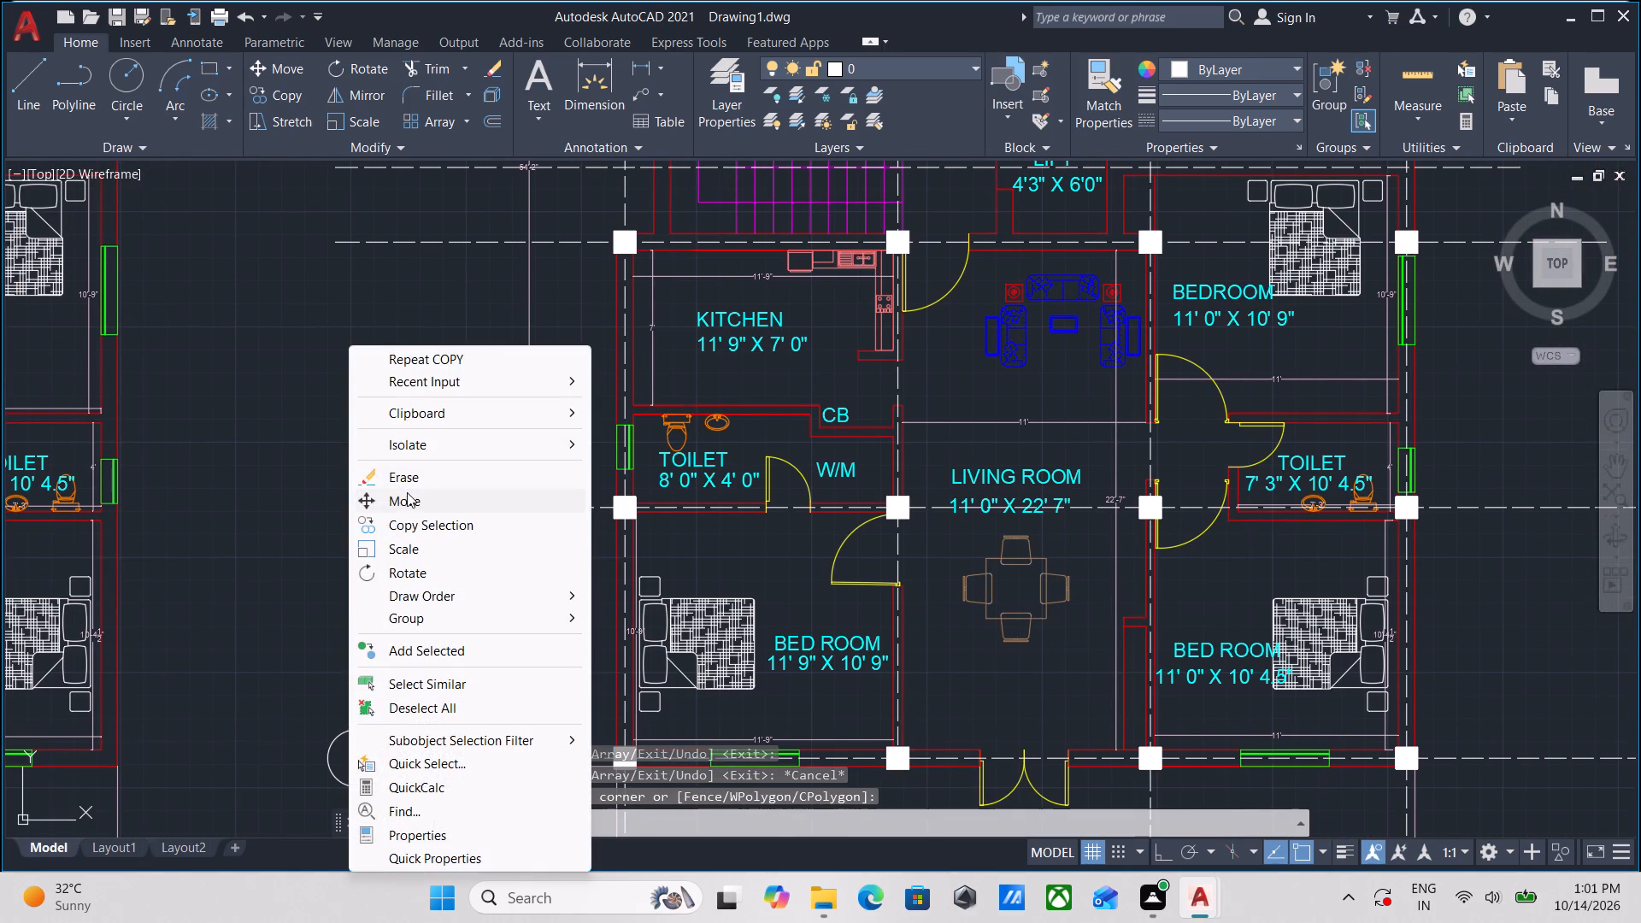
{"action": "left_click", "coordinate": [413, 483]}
With Ortho on, copy the southernmost west-end circle straight north onto the second horizontal centre line and the one south of the staircase.
{"action": "middle_click_drag", "start_coordinate": [372, 572], "coordinate": [389, 451]}
{"action": "left_click_drag", "start_coordinate": [389, 558], "coordinate": [385, 566]}
{"action": "left_click", "coordinate": [354, 619]}
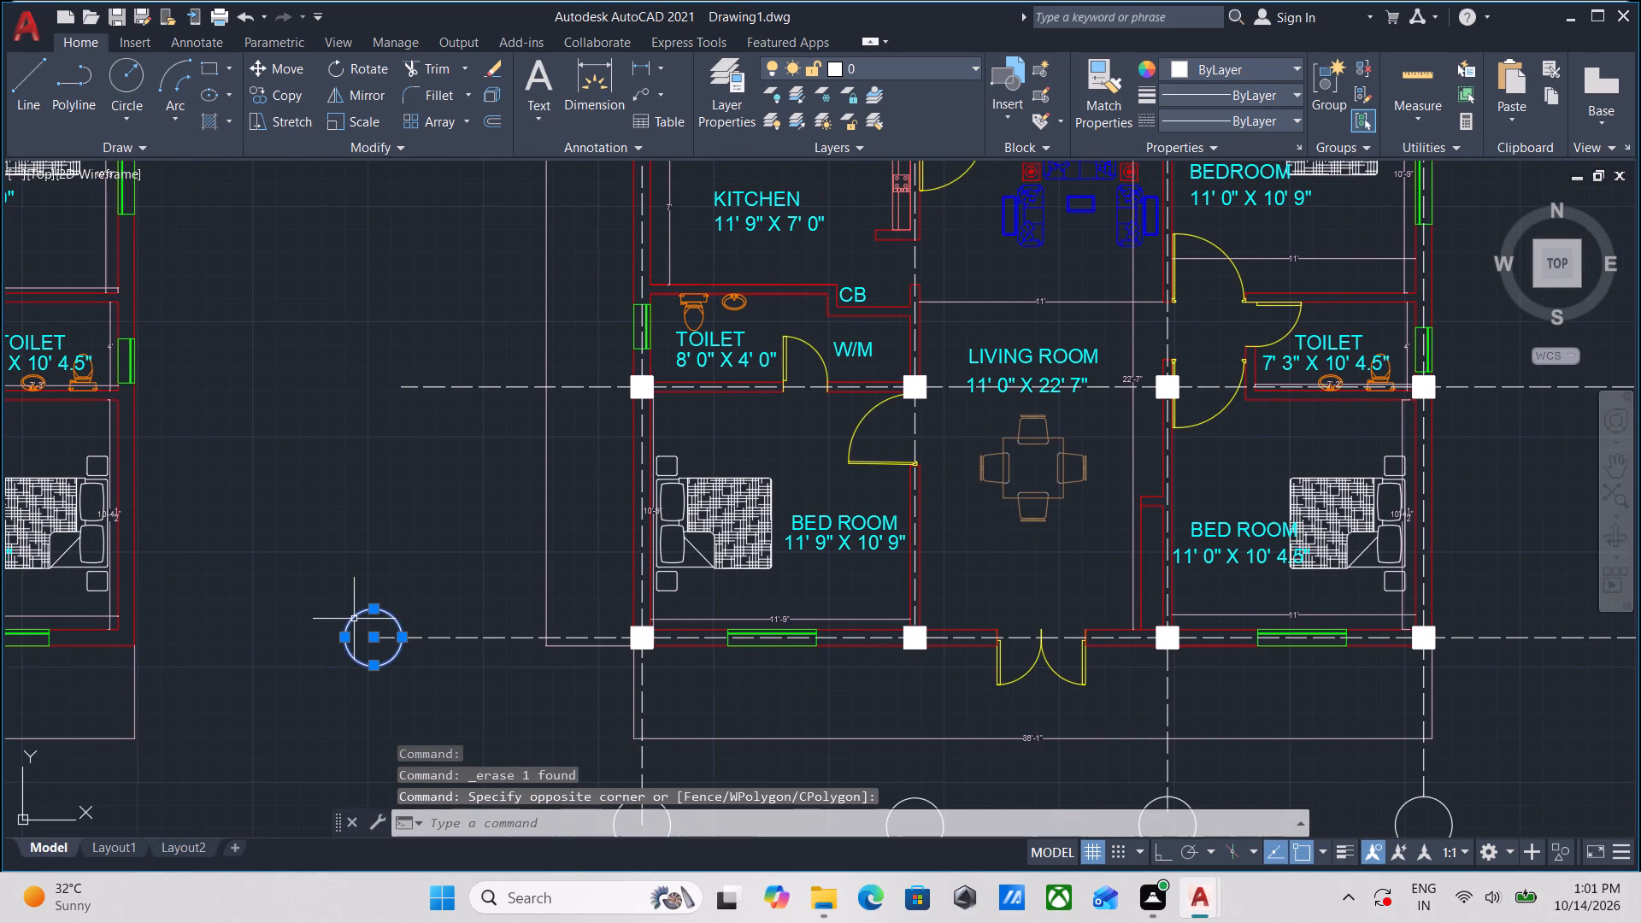
{"action": "type", "text": "CO"}
{"action": "key", "text": "Return"}
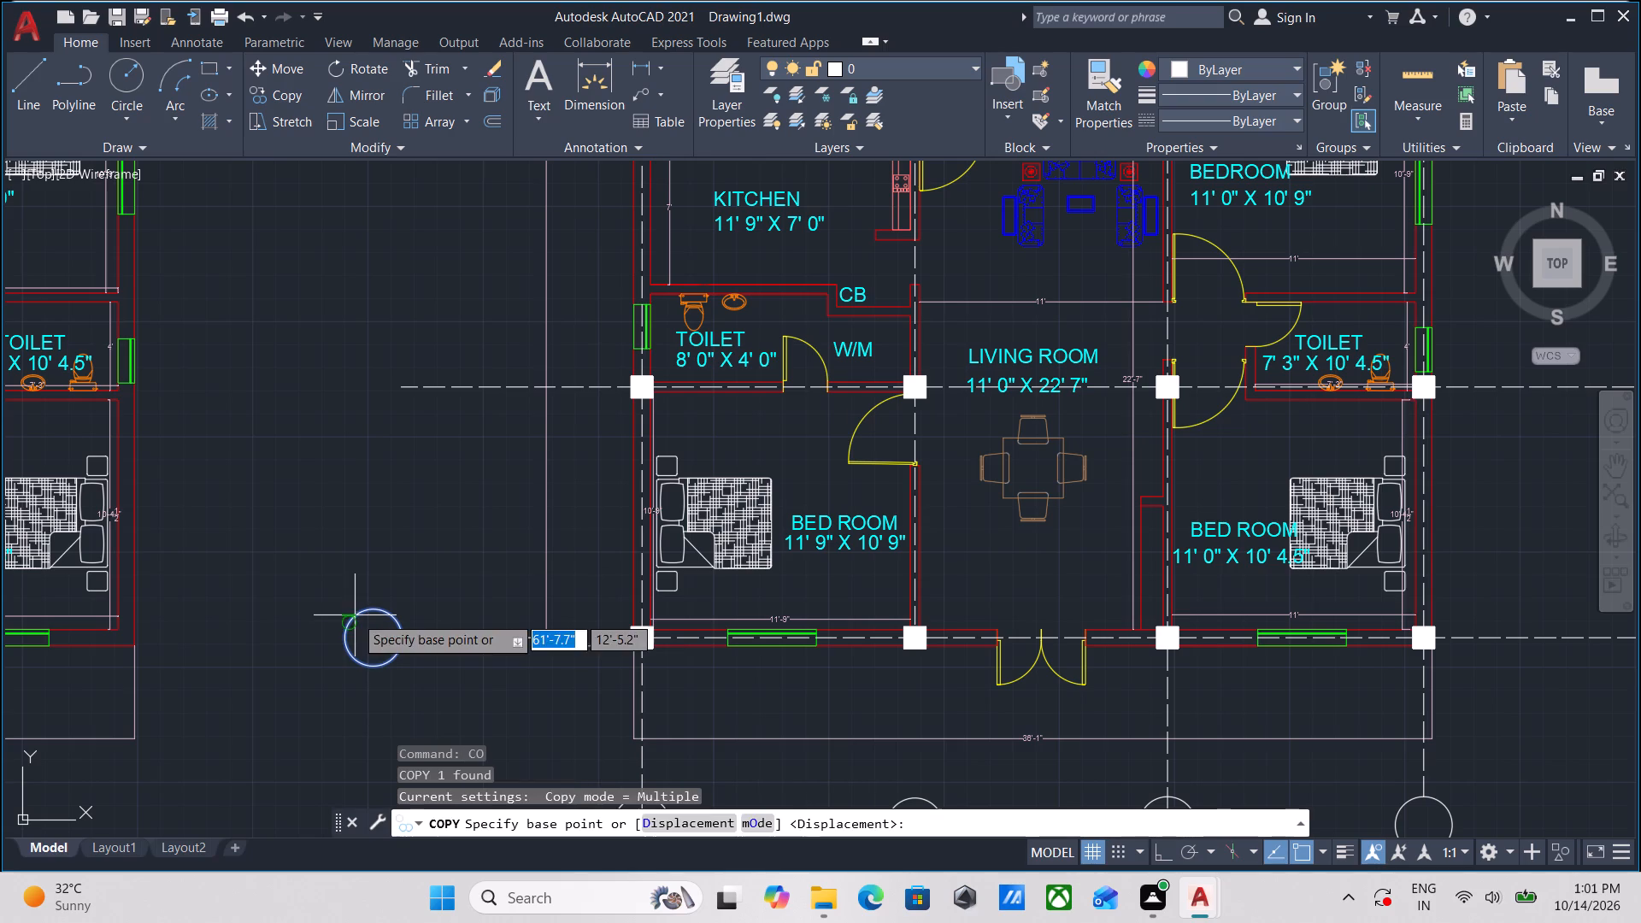
{"action": "left_click", "coordinate": [373, 637]}
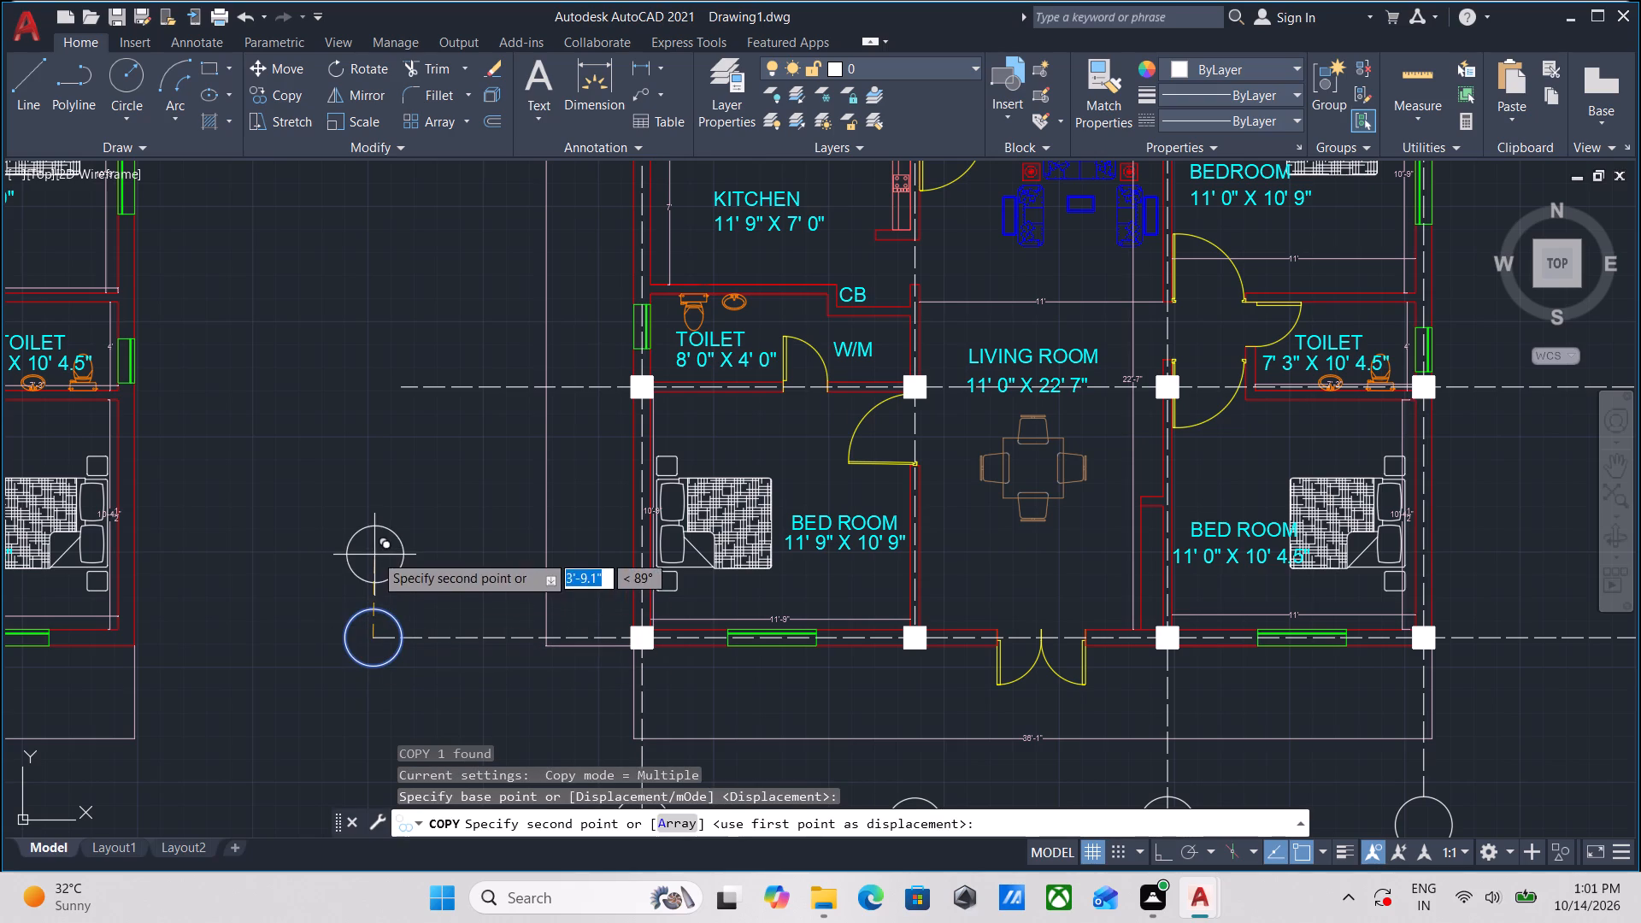
{"action": "key", "text": "F8"}
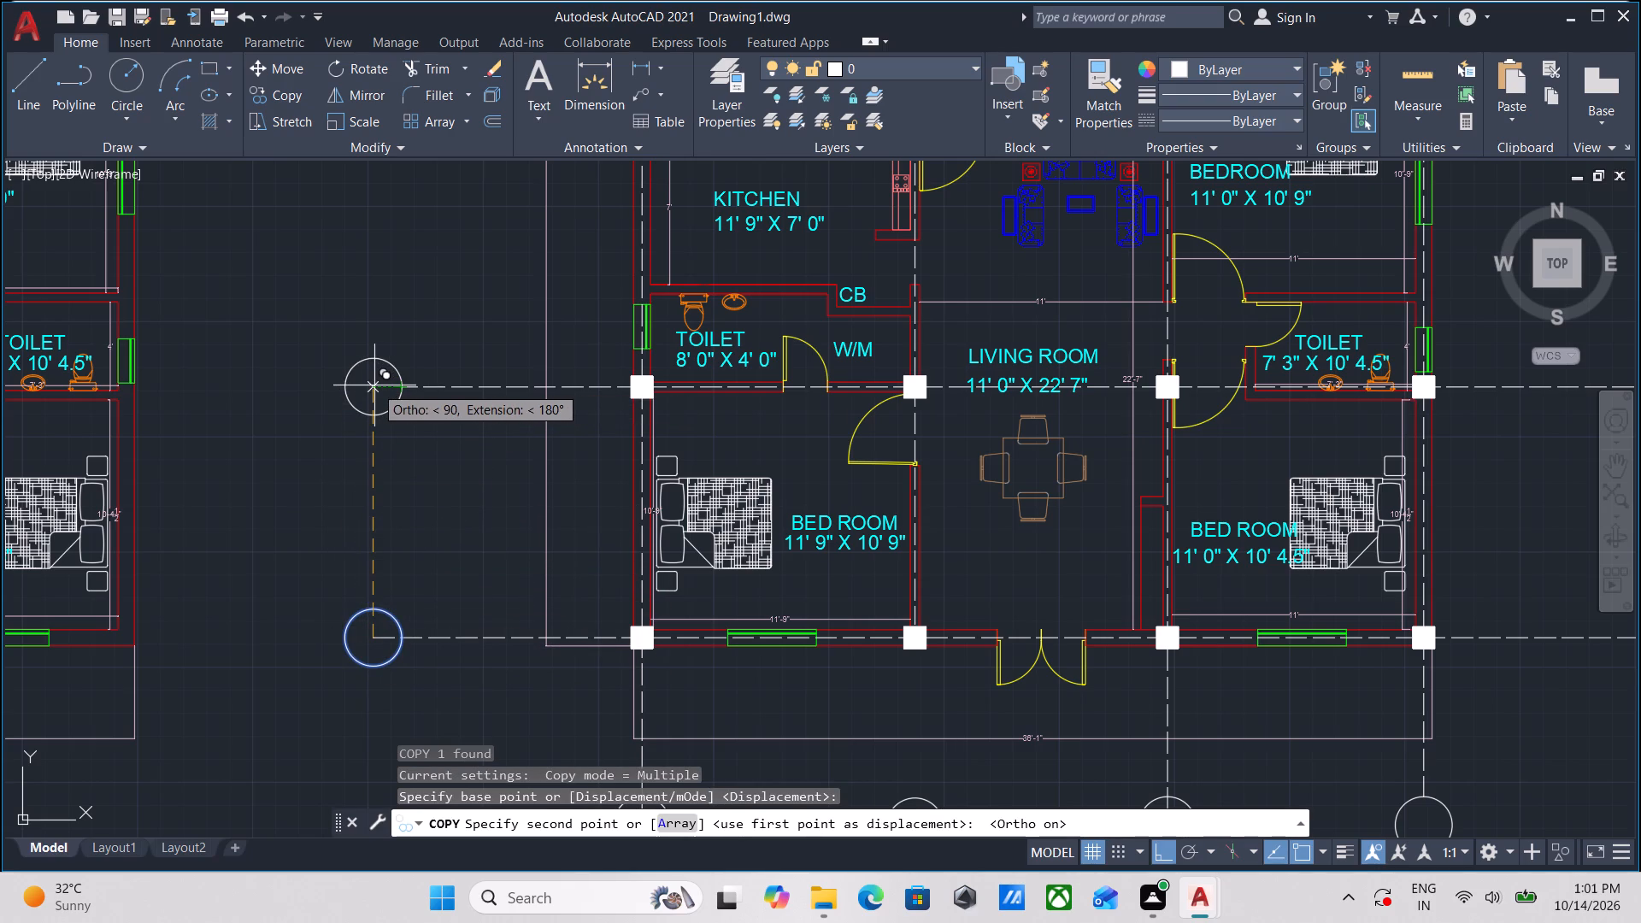
{"action": "left_click", "coordinate": [374, 385]}
{"action": "middle_click_drag", "start_coordinate": [374, 239], "coordinate": [369, 435]}
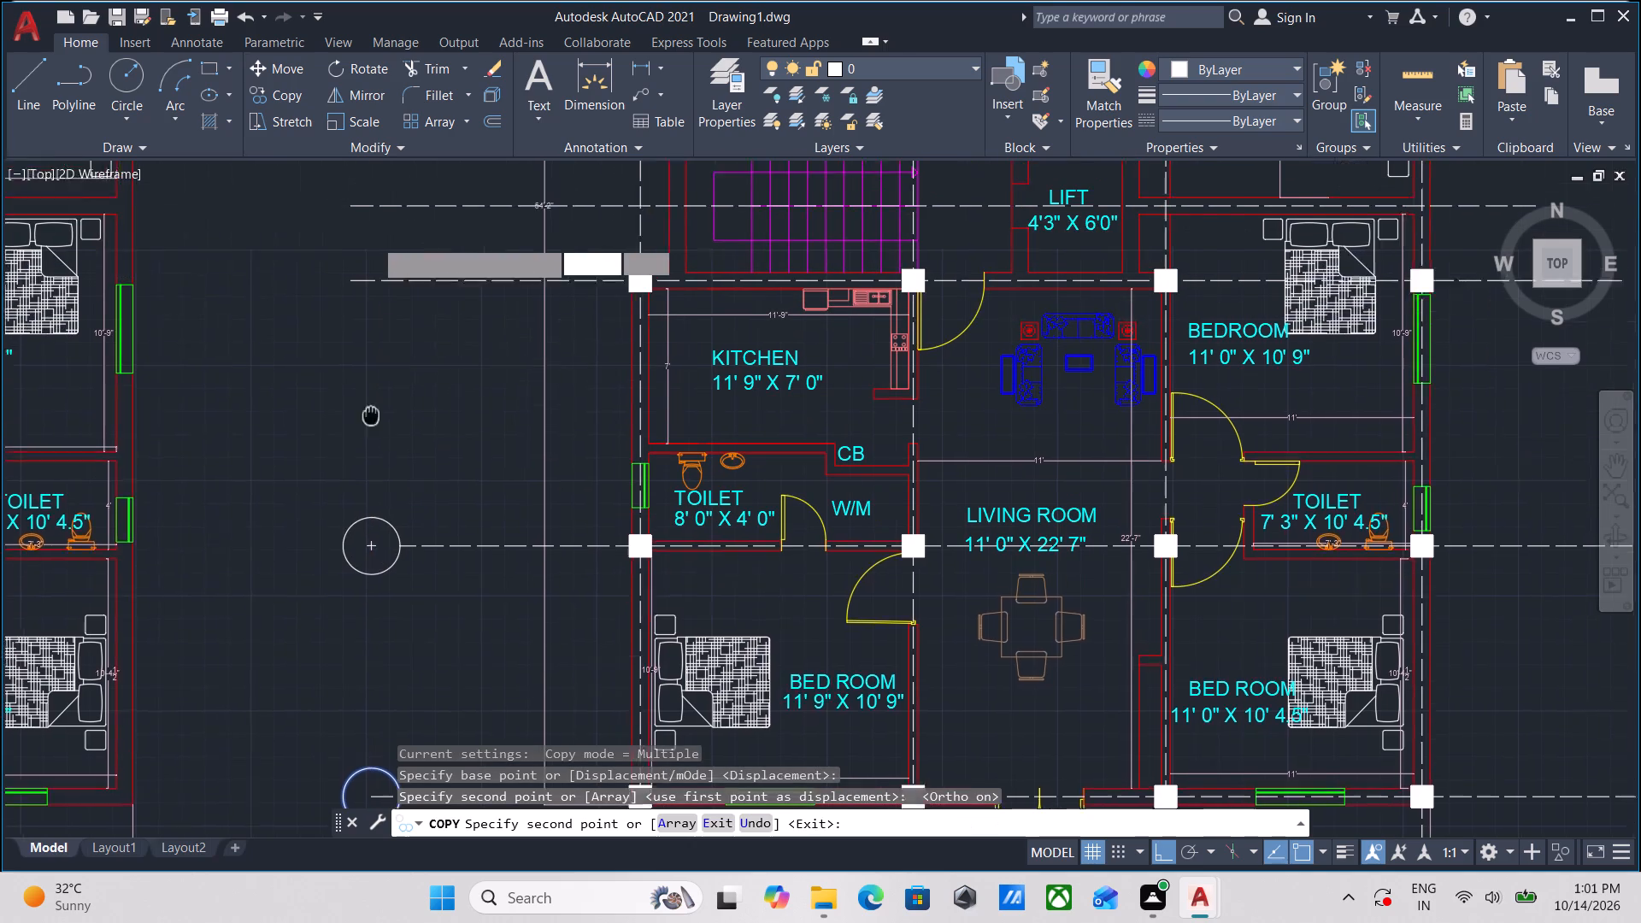
{"action": "middle_click_drag", "start_coordinate": [369, 435], "coordinate": [366, 452]}
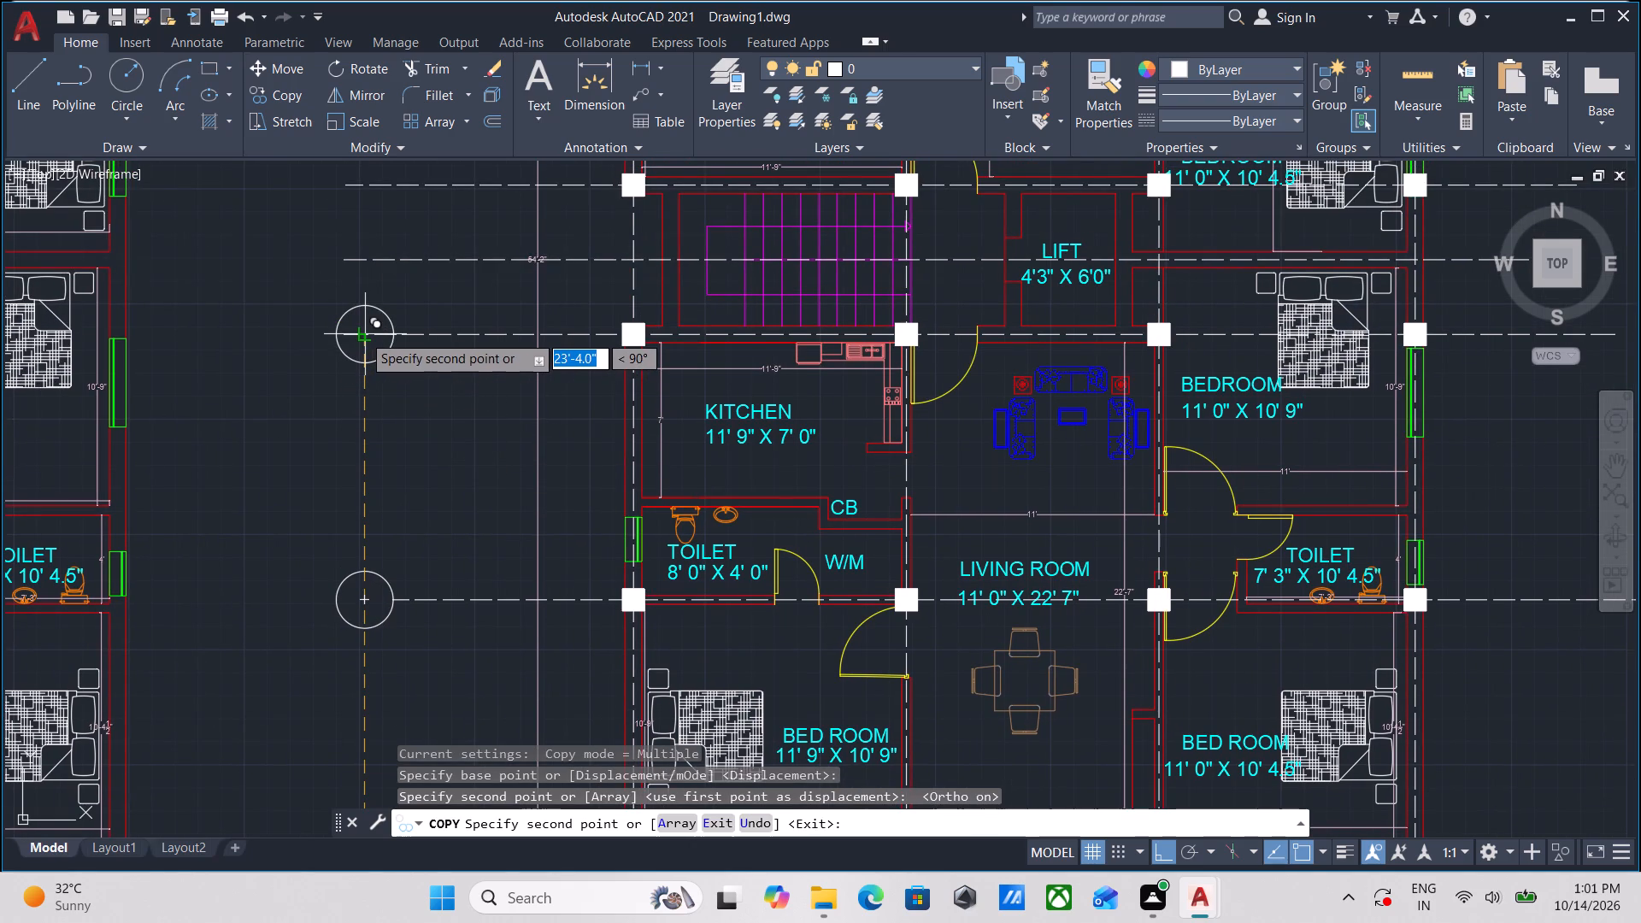
{"action": "left_click", "coordinate": [362, 334]}
Copy the same circle onto the centre lines through the staircase's middle and north side, and onto the northernmost horizontal centre line.
{"action": "middle_click_drag", "start_coordinate": [362, 334], "coordinate": [361, 492]}
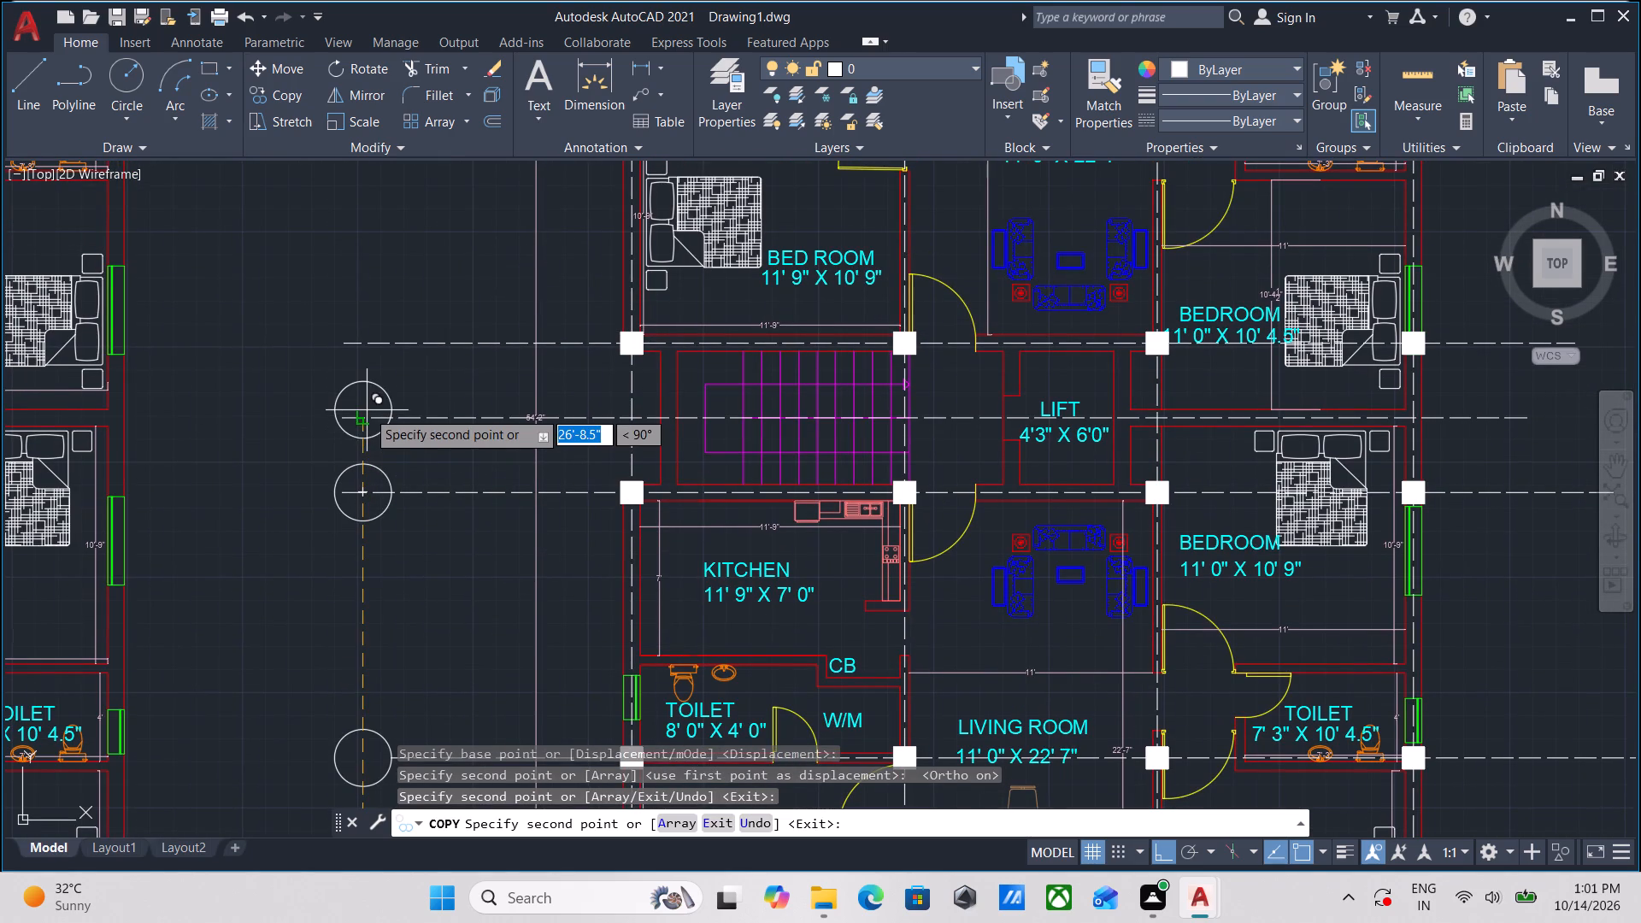
{"action": "left_click", "coordinate": [367, 416]}
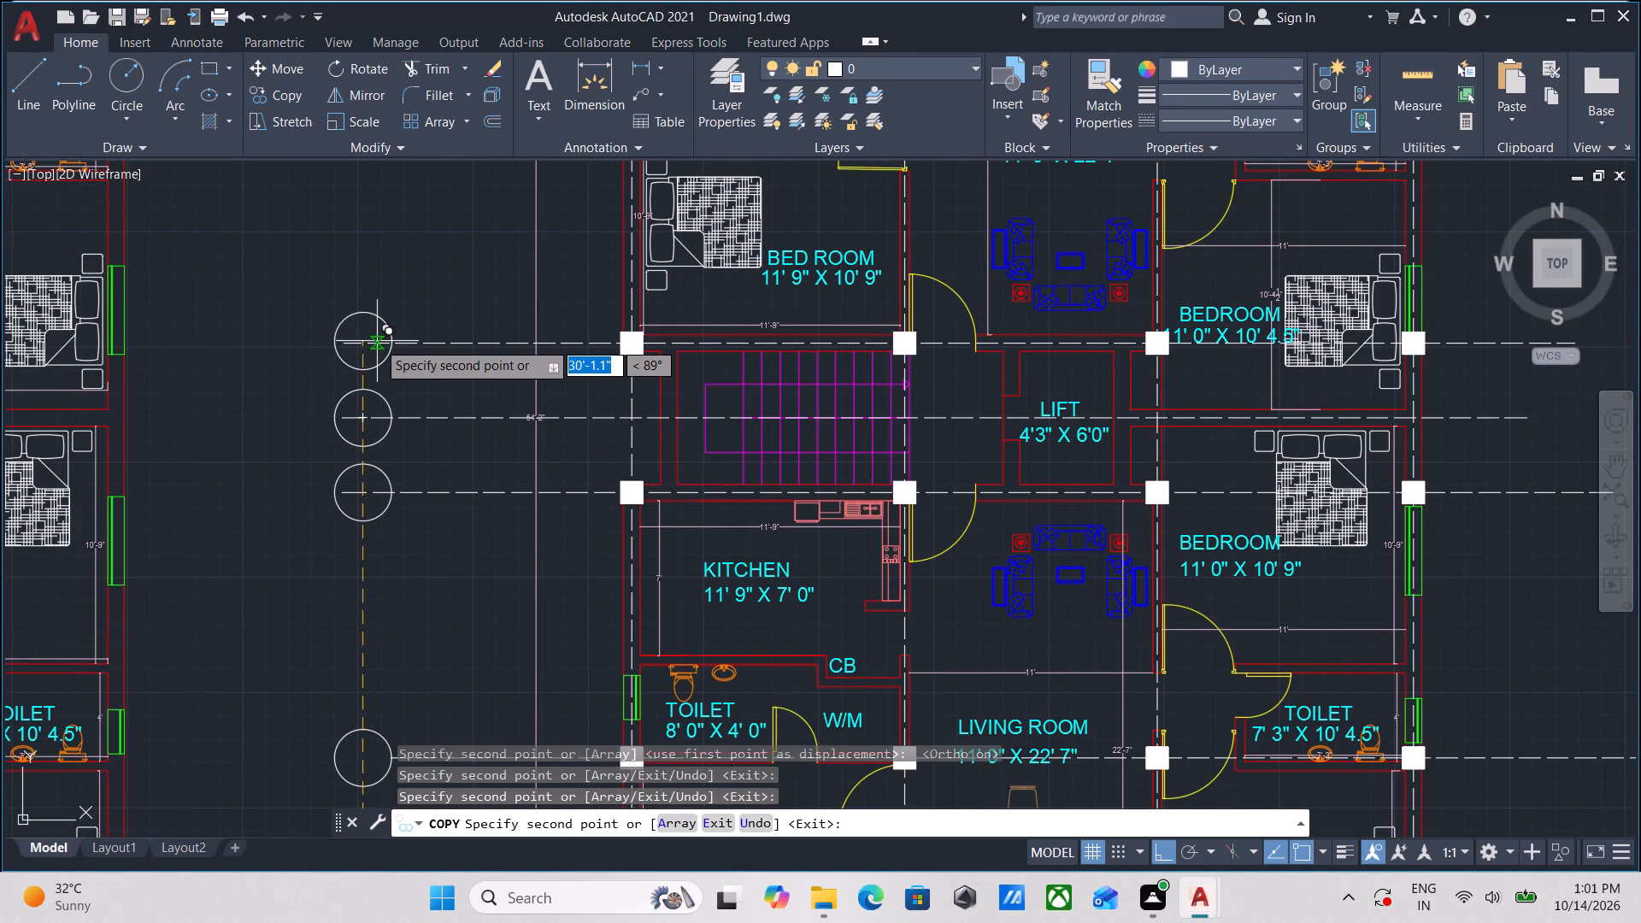
{"action": "scroll", "coordinate": [377, 341], "scroll_direction": "up", "scroll_amount": 1}
{"action": "left_click", "coordinate": [352, 344]}
{"action": "middle_click_drag", "start_coordinate": [363, 262], "coordinate": [365, 378]}
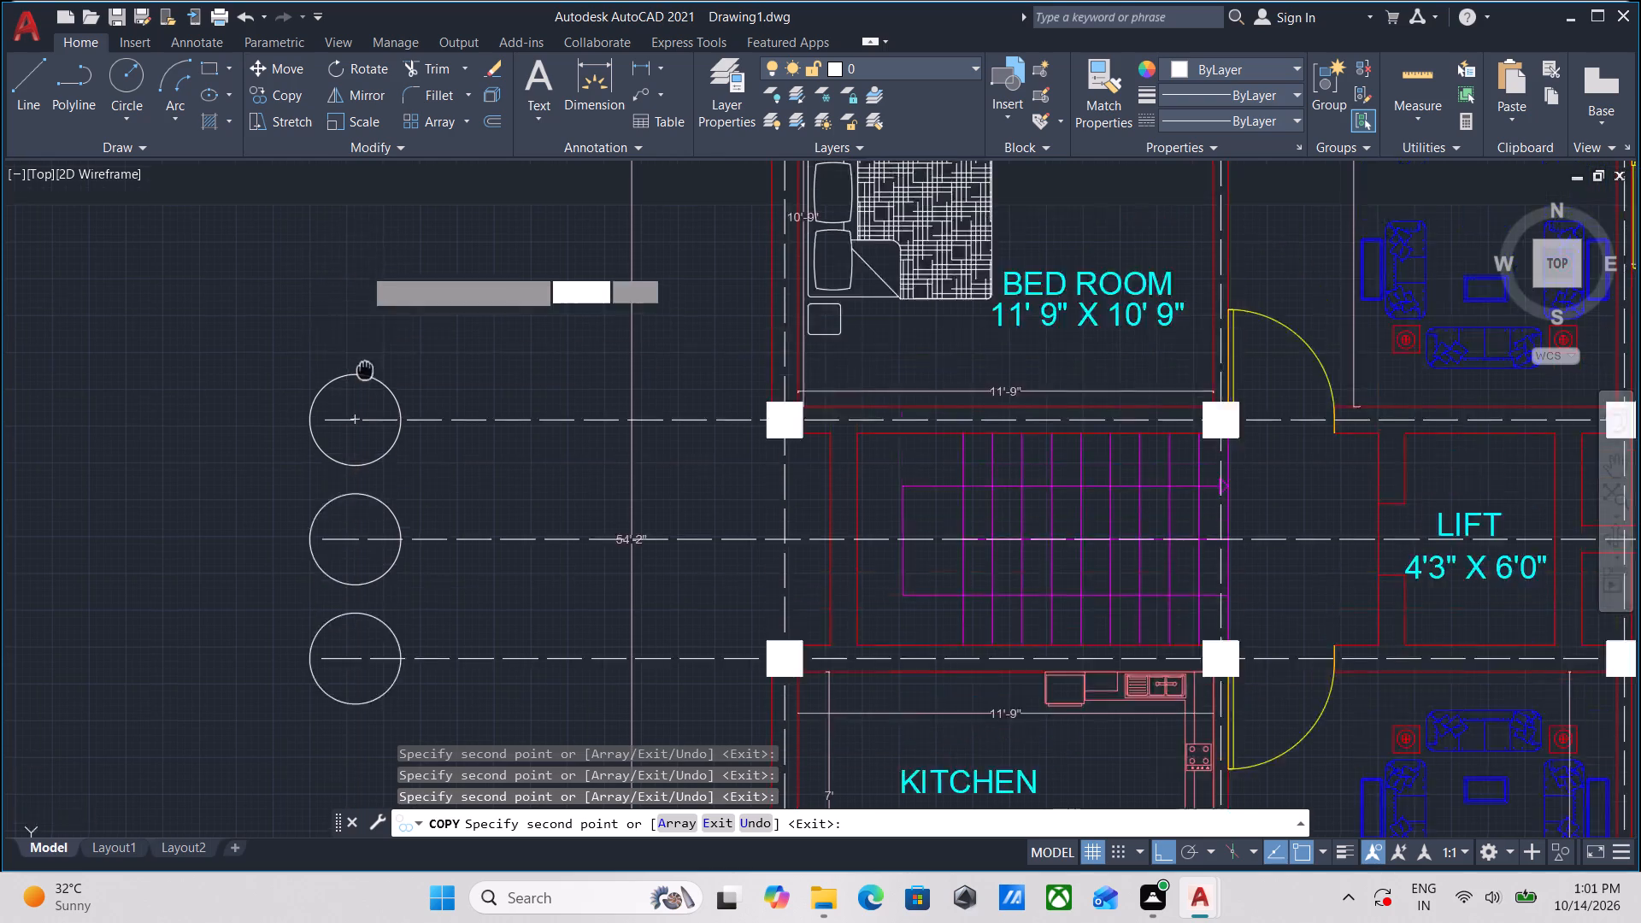
{"action": "middle_click_drag", "start_coordinate": [365, 378], "coordinate": [374, 497]}
{"action": "scroll", "coordinate": [432, 397], "scroll_direction": "down", "scroll_amount": 1}
{"action": "middle_click_drag", "start_coordinate": [432, 397], "coordinate": [415, 567]}
{"action": "scroll", "coordinate": [430, 379], "scroll_direction": "down", "scroll_amount": 1}
{"action": "middle_click_drag", "start_coordinate": [430, 379], "coordinate": [422, 412]}
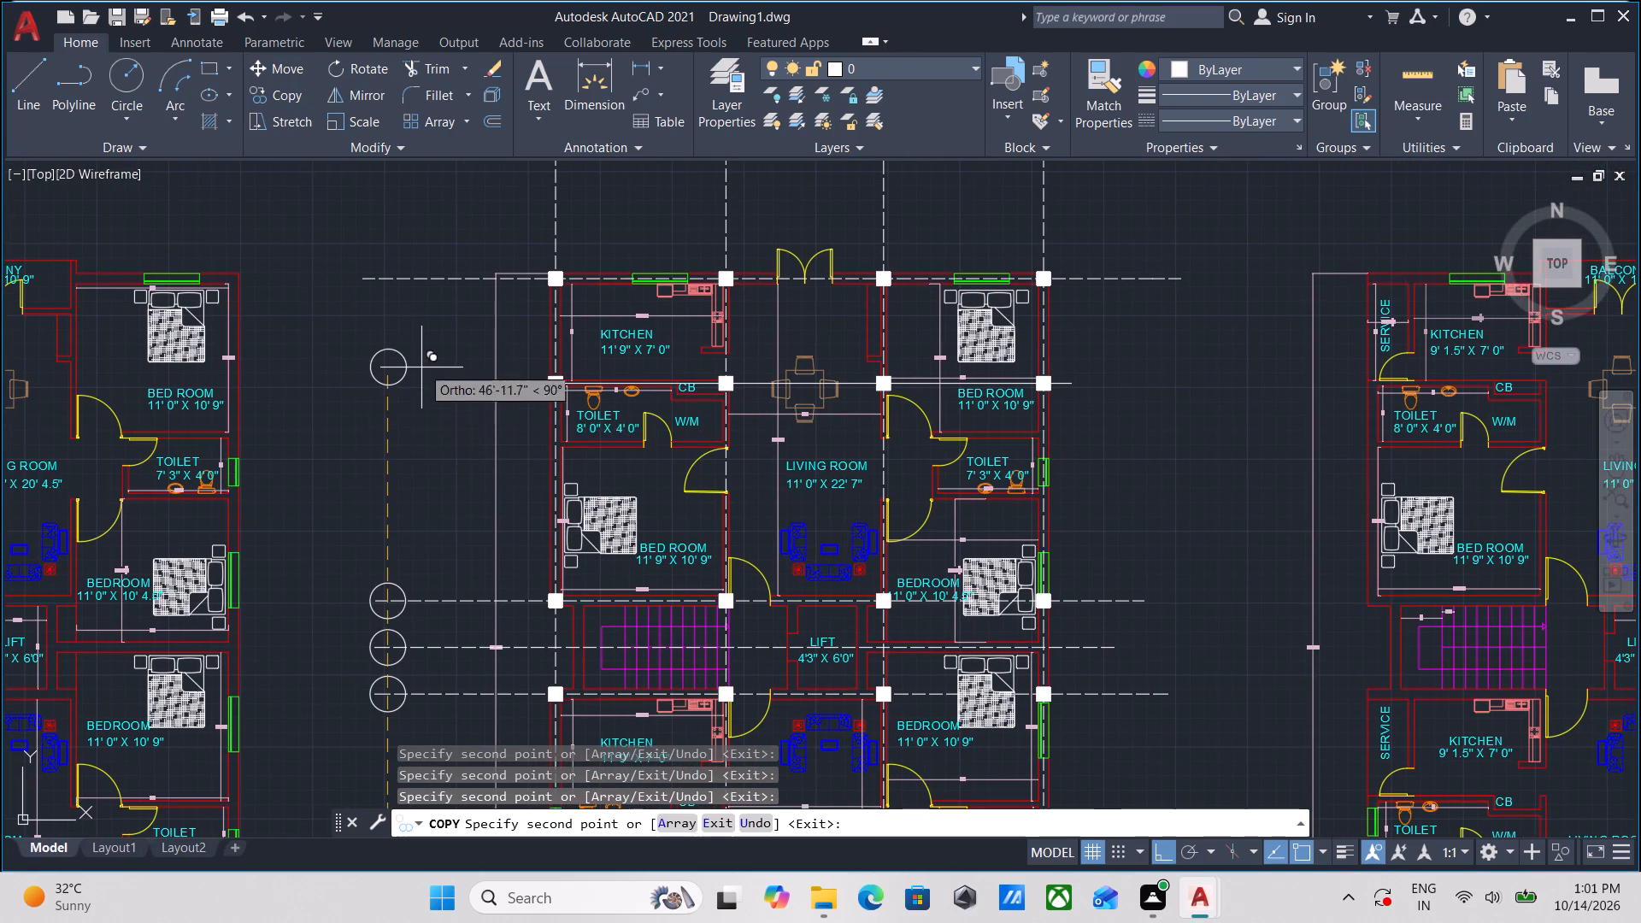
{"action": "scroll", "coordinate": [389, 276], "scroll_direction": "up", "scroll_amount": 2}
{"action": "left_click", "coordinate": [379, 281]}
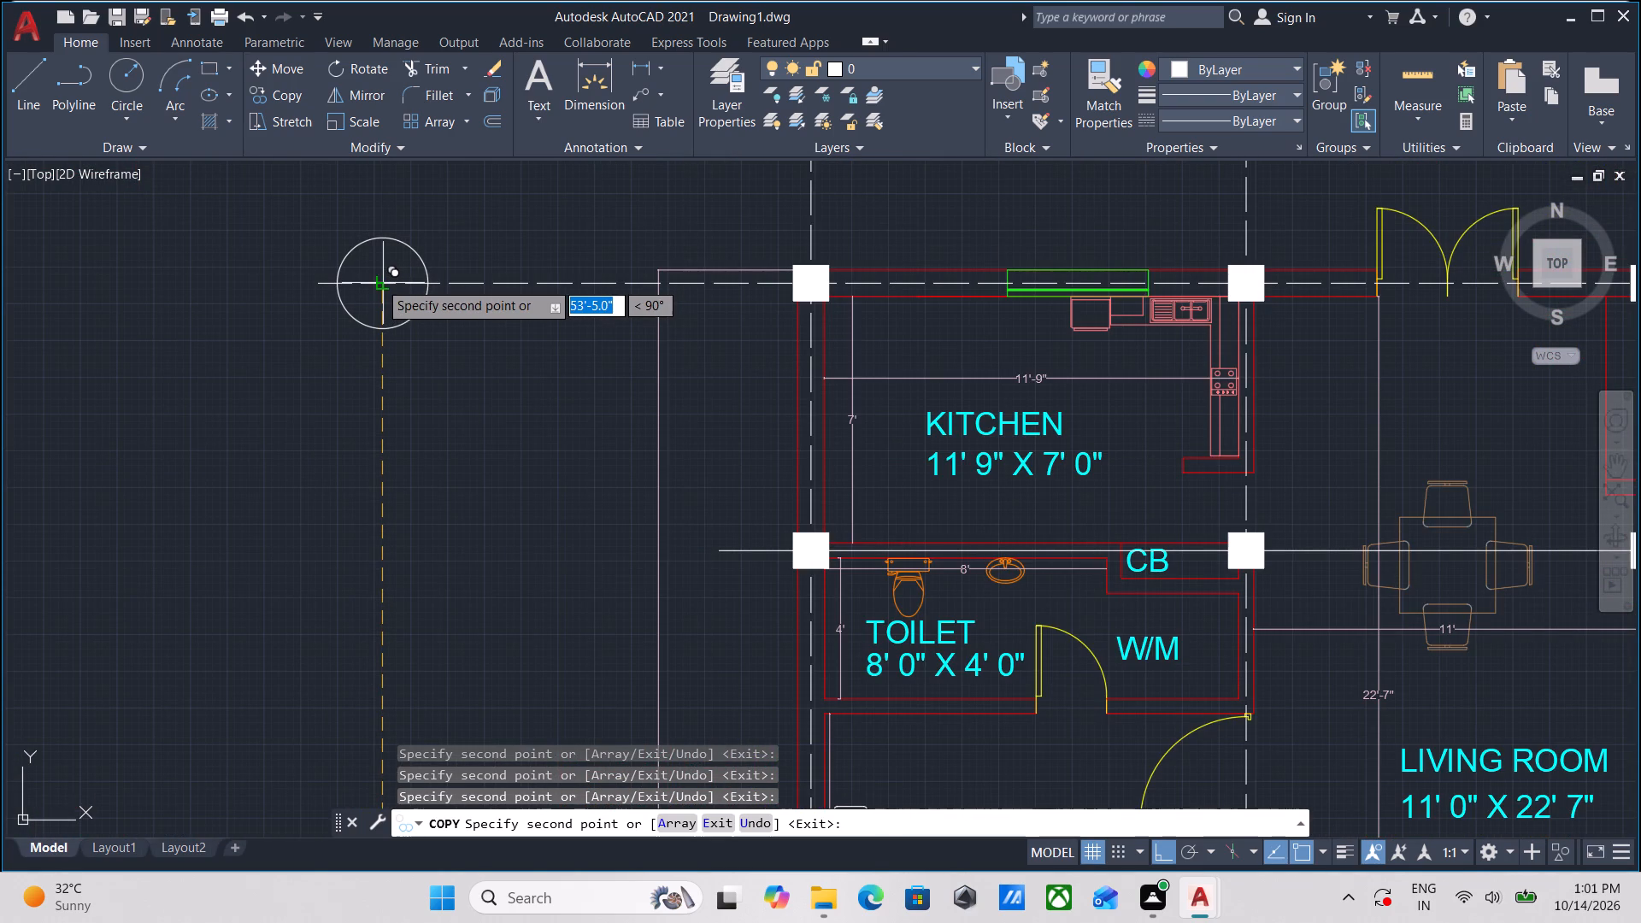
{"action": "key", "text": "Escape"}
Erase the horizontal centre line through the middle of the staircase together with its west-end circle.
{"action": "scroll", "coordinate": [413, 303], "scroll_direction": "down", "scroll_amount": 3}
{"action": "middle_click_drag", "start_coordinate": [455, 416], "coordinate": [419, 352]}
{"action": "scroll", "coordinate": [435, 497], "scroll_direction": "up", "scroll_amount": 2}
{"action": "scroll", "coordinate": [373, 452], "scroll_direction": "up", "scroll_amount": 1}
{"action": "scroll", "coordinate": [373, 452], "scroll_direction": "down", "scroll_amount": 1}
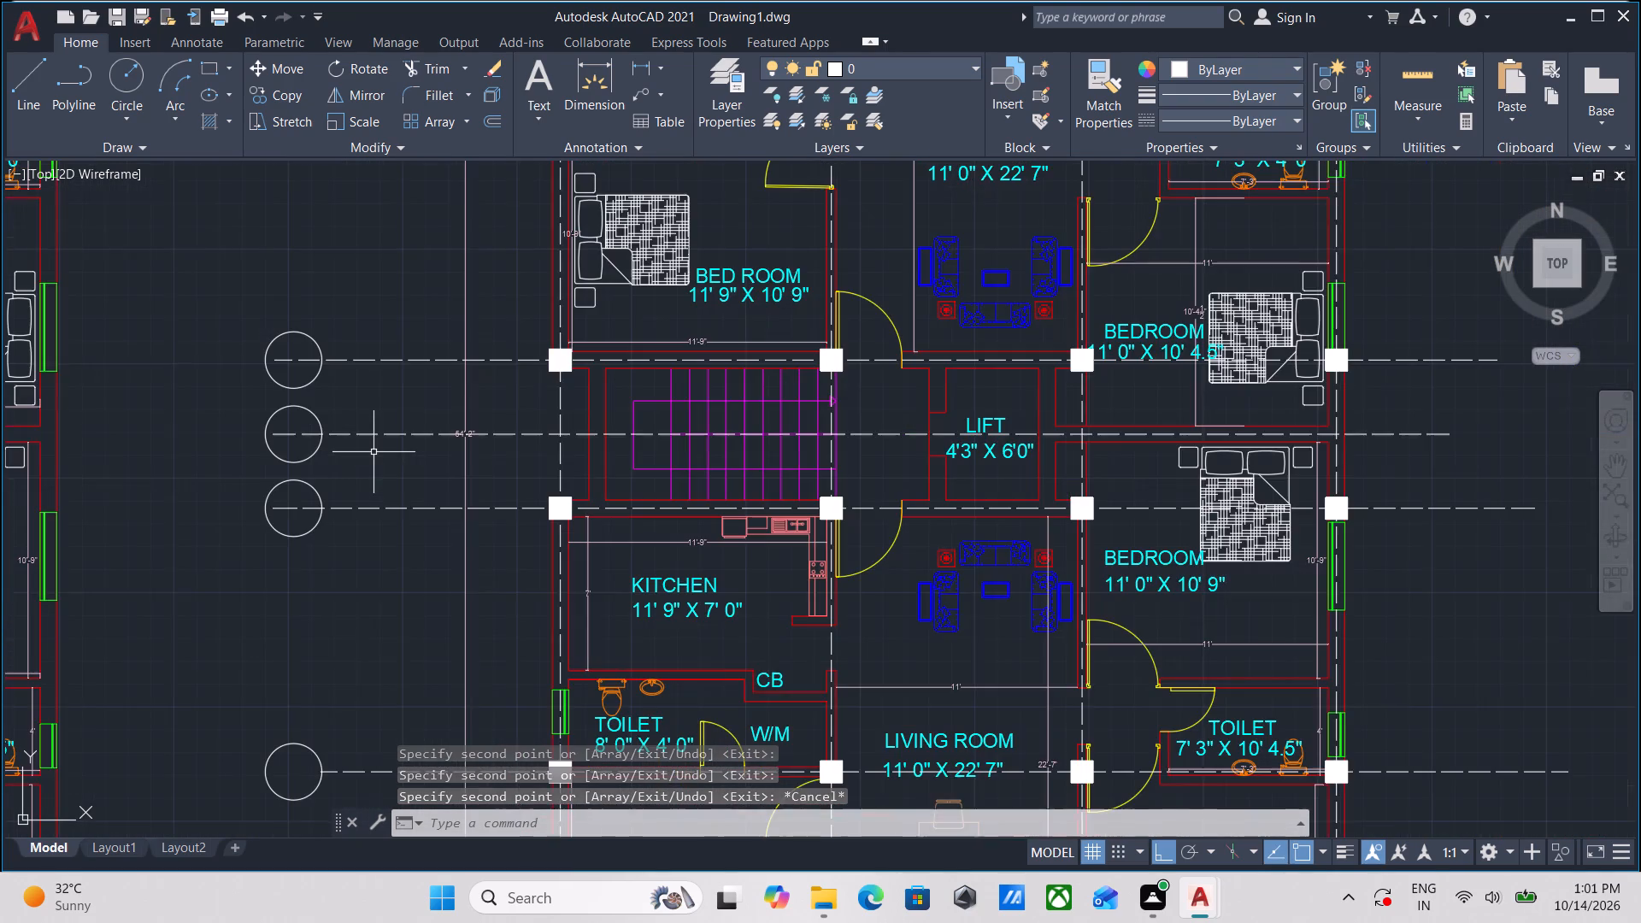
{"action": "scroll", "coordinate": [373, 452], "scroll_direction": "down", "scroll_amount": 1}
{"action": "middle_click_drag", "start_coordinate": [373, 452], "coordinate": [297, 452]}
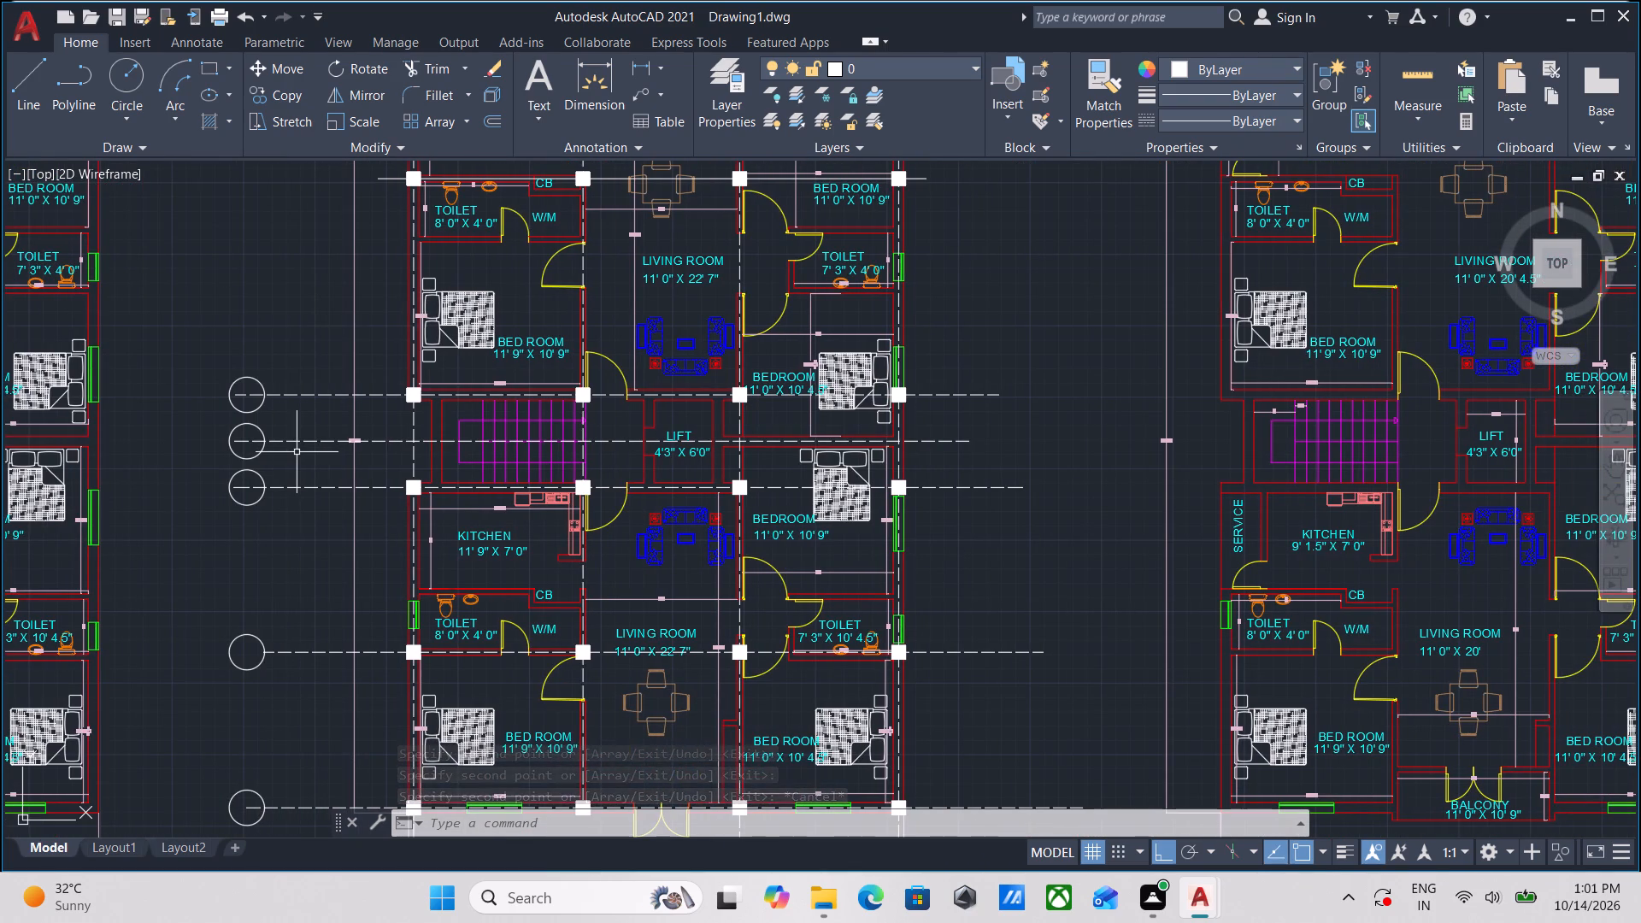
{"action": "scroll", "coordinate": [297, 452], "scroll_direction": "up", "scroll_amount": 2}
{"action": "left_click", "coordinate": [291, 456]}
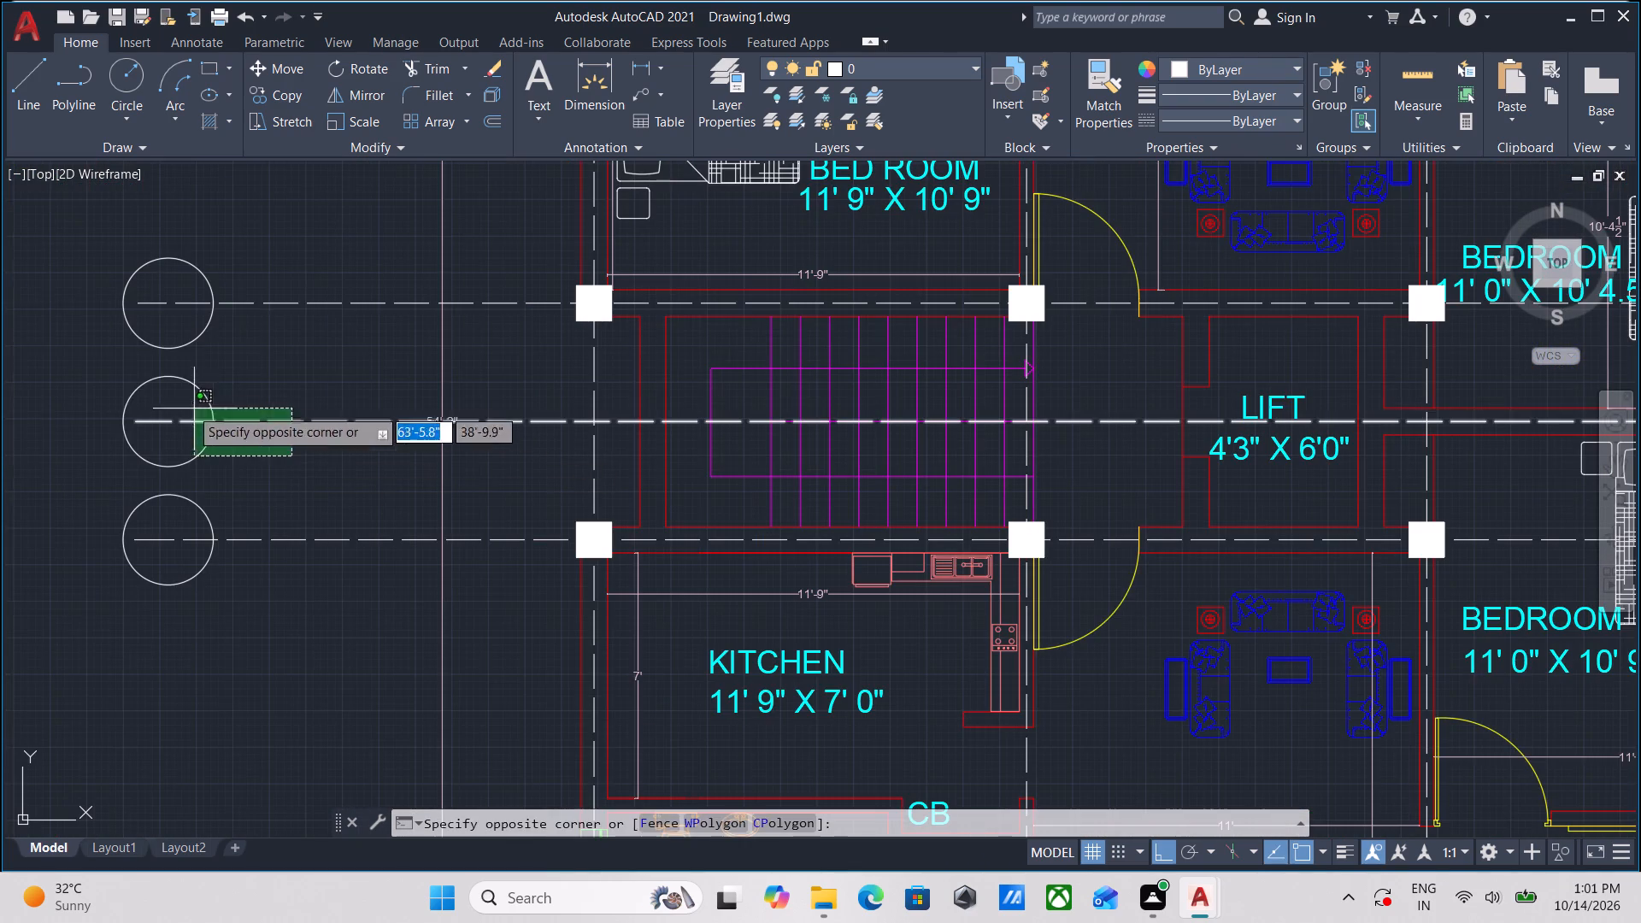
{"action": "left_click", "coordinate": [135, 389]}
{"action": "right_click", "coordinate": [135, 389]}
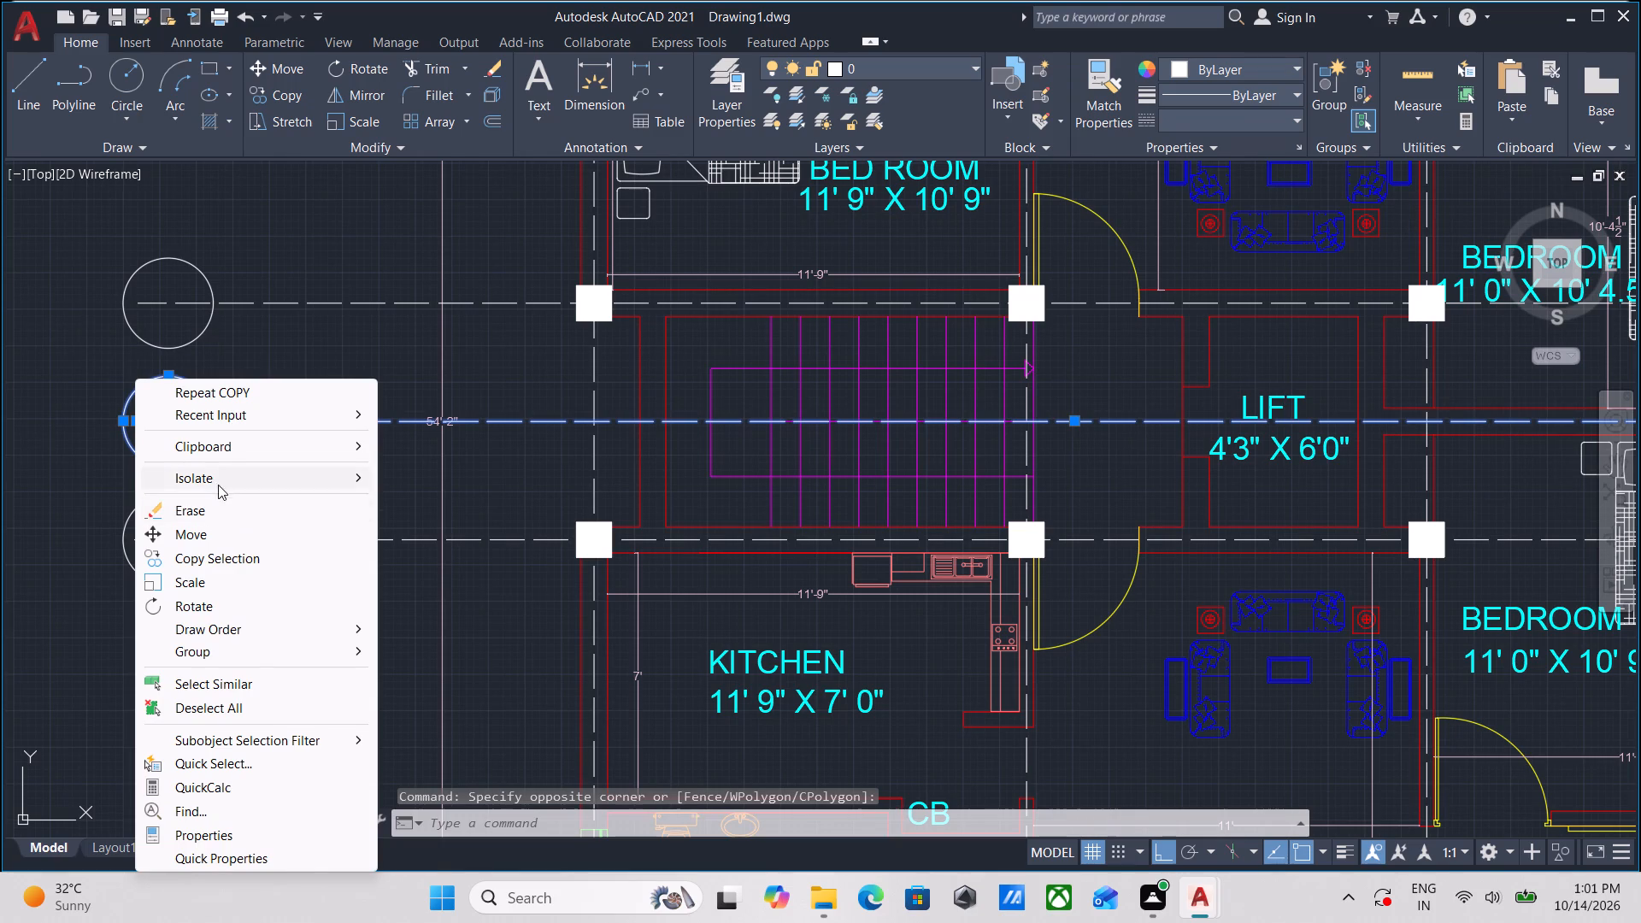
{"action": "left_click", "coordinate": [217, 505]}
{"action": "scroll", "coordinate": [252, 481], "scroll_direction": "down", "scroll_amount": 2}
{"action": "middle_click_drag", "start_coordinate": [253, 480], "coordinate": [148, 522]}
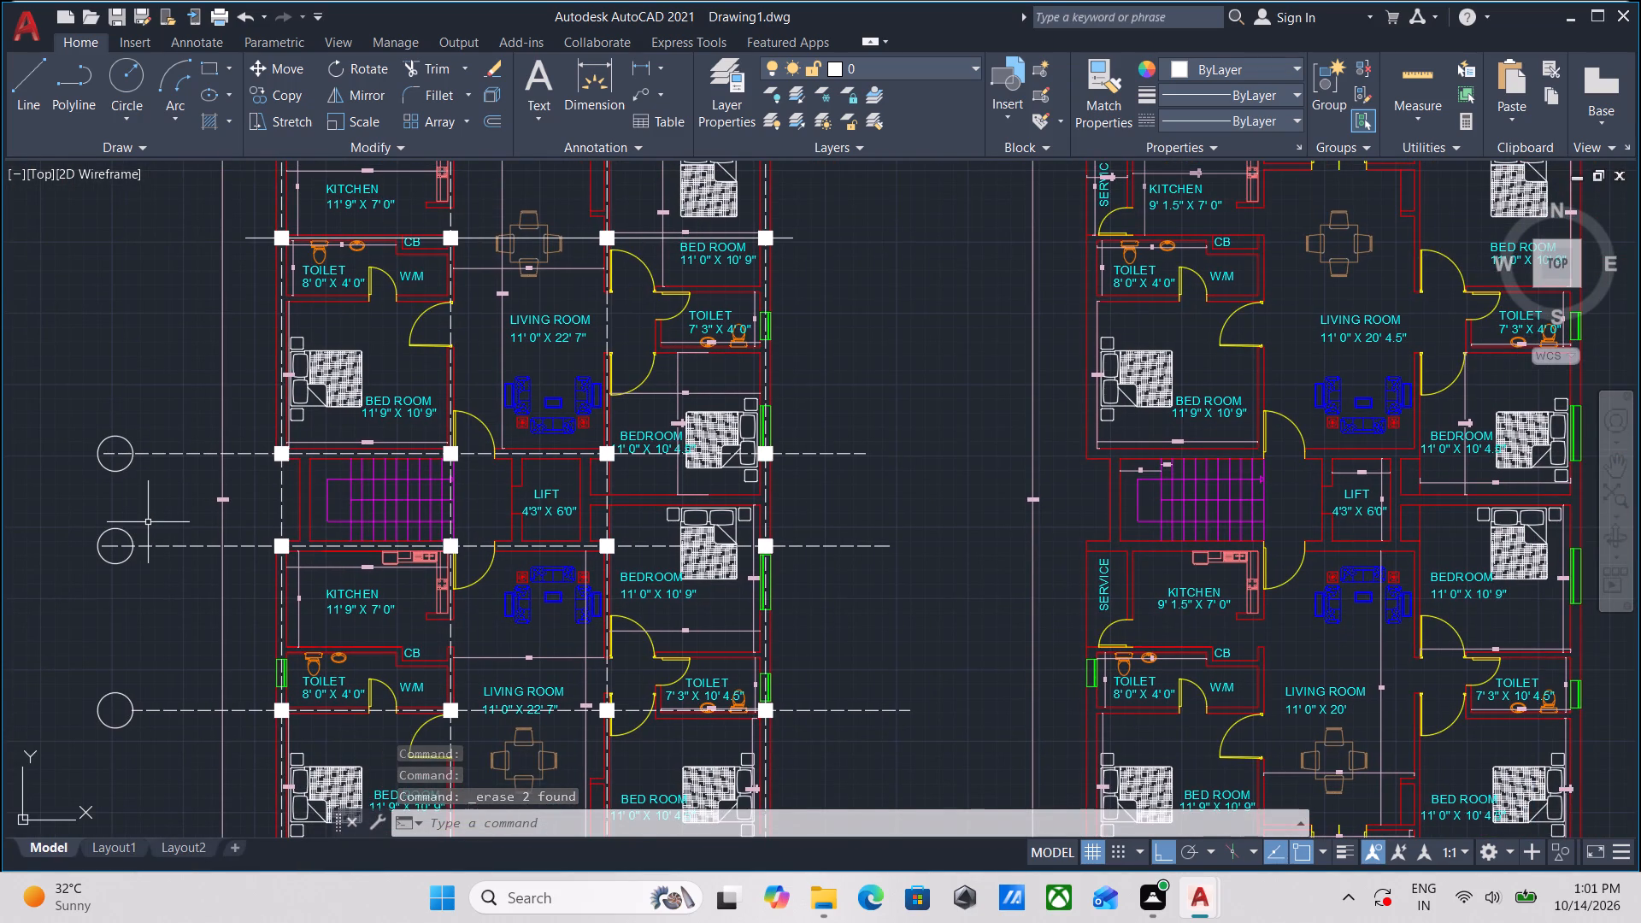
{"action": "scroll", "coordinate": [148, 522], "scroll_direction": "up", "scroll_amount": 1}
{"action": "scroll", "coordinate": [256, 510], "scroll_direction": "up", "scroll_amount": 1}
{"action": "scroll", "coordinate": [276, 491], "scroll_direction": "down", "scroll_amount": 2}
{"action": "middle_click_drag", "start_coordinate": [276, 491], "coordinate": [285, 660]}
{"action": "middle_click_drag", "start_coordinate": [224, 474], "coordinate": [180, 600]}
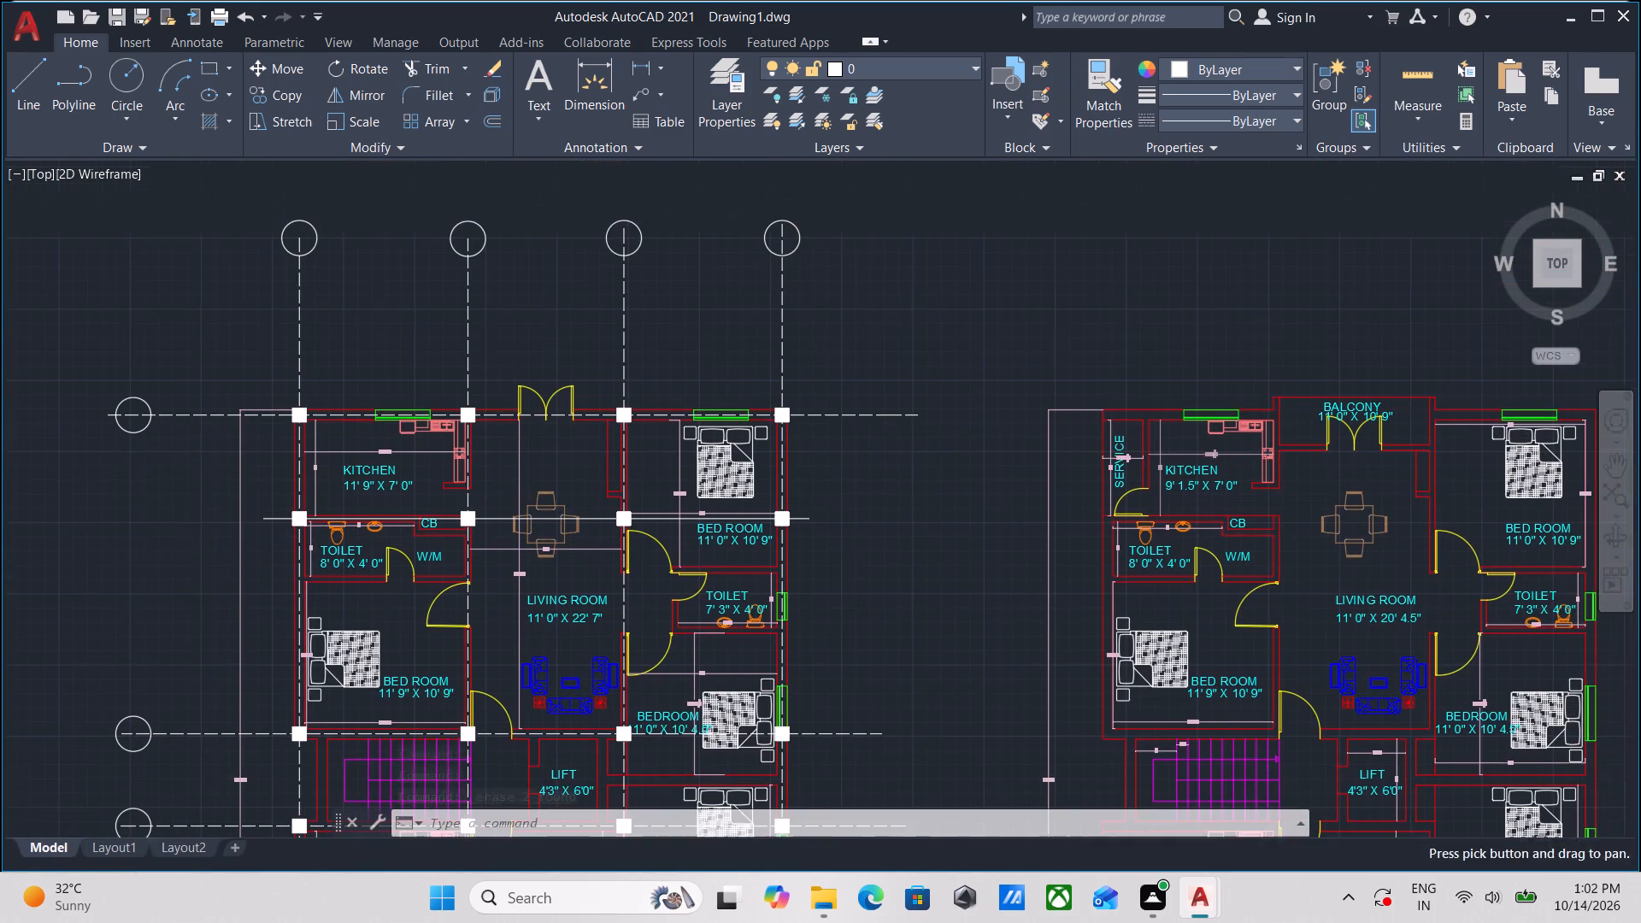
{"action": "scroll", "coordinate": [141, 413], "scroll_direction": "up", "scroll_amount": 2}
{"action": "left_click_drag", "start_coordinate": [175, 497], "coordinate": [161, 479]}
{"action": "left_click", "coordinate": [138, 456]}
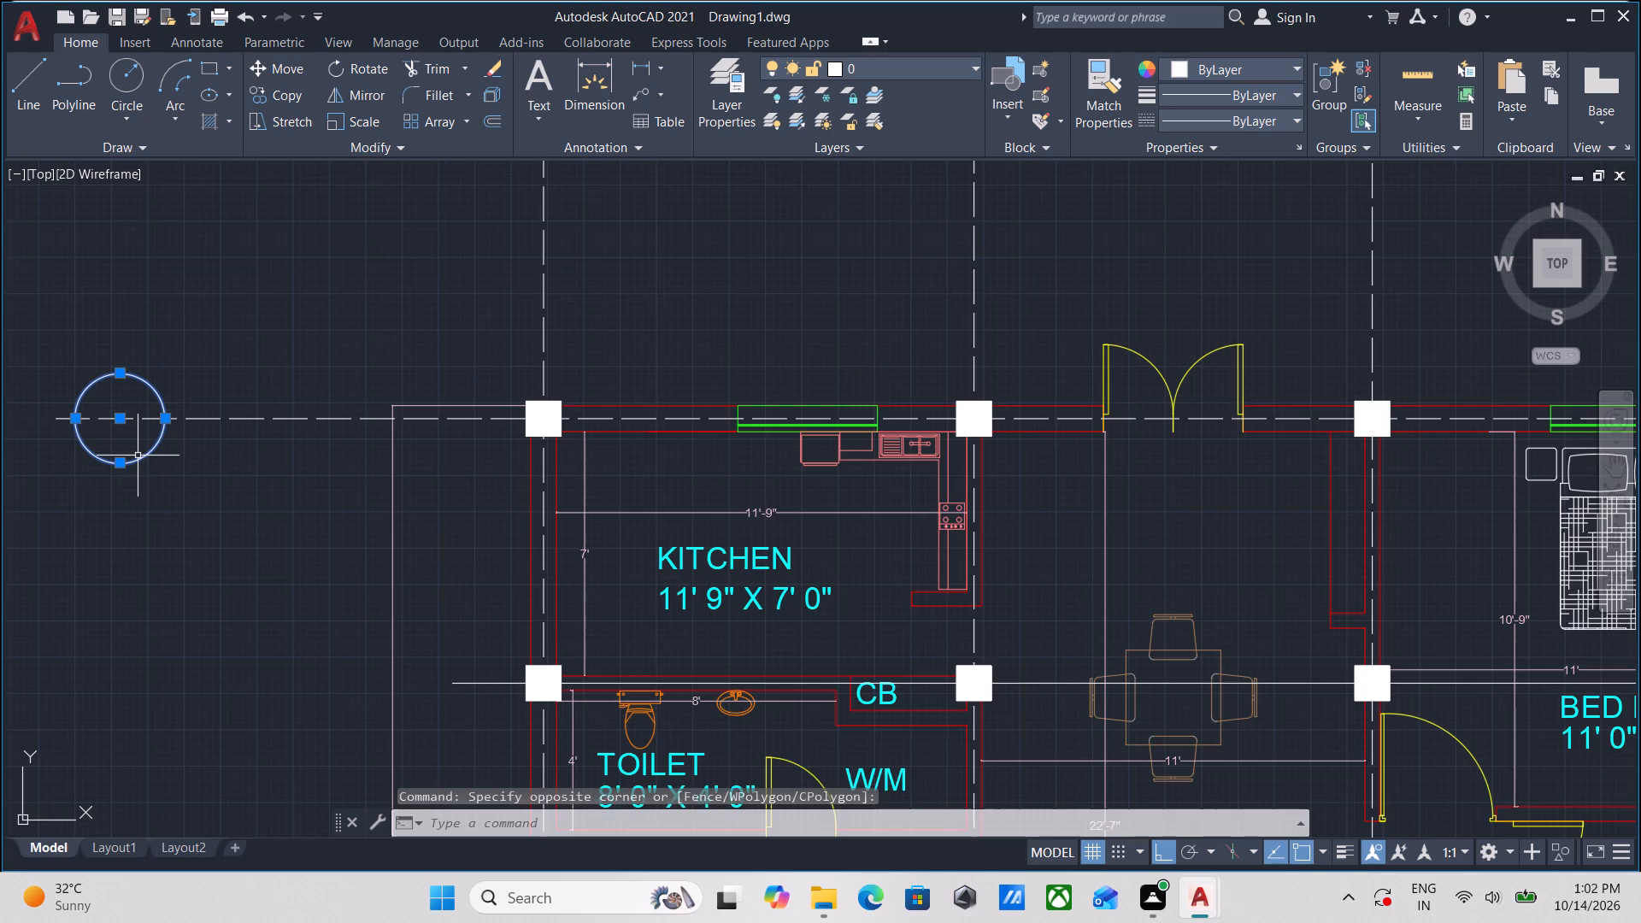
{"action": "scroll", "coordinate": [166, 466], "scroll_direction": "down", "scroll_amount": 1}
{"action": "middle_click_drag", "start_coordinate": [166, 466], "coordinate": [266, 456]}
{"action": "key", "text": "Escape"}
Trim the northernmost horizontal centre line inside its west-end circle and remove the stub projecting west of the circle.
{"action": "middle_click_drag", "start_coordinate": [282, 442], "coordinate": [316, 472]}
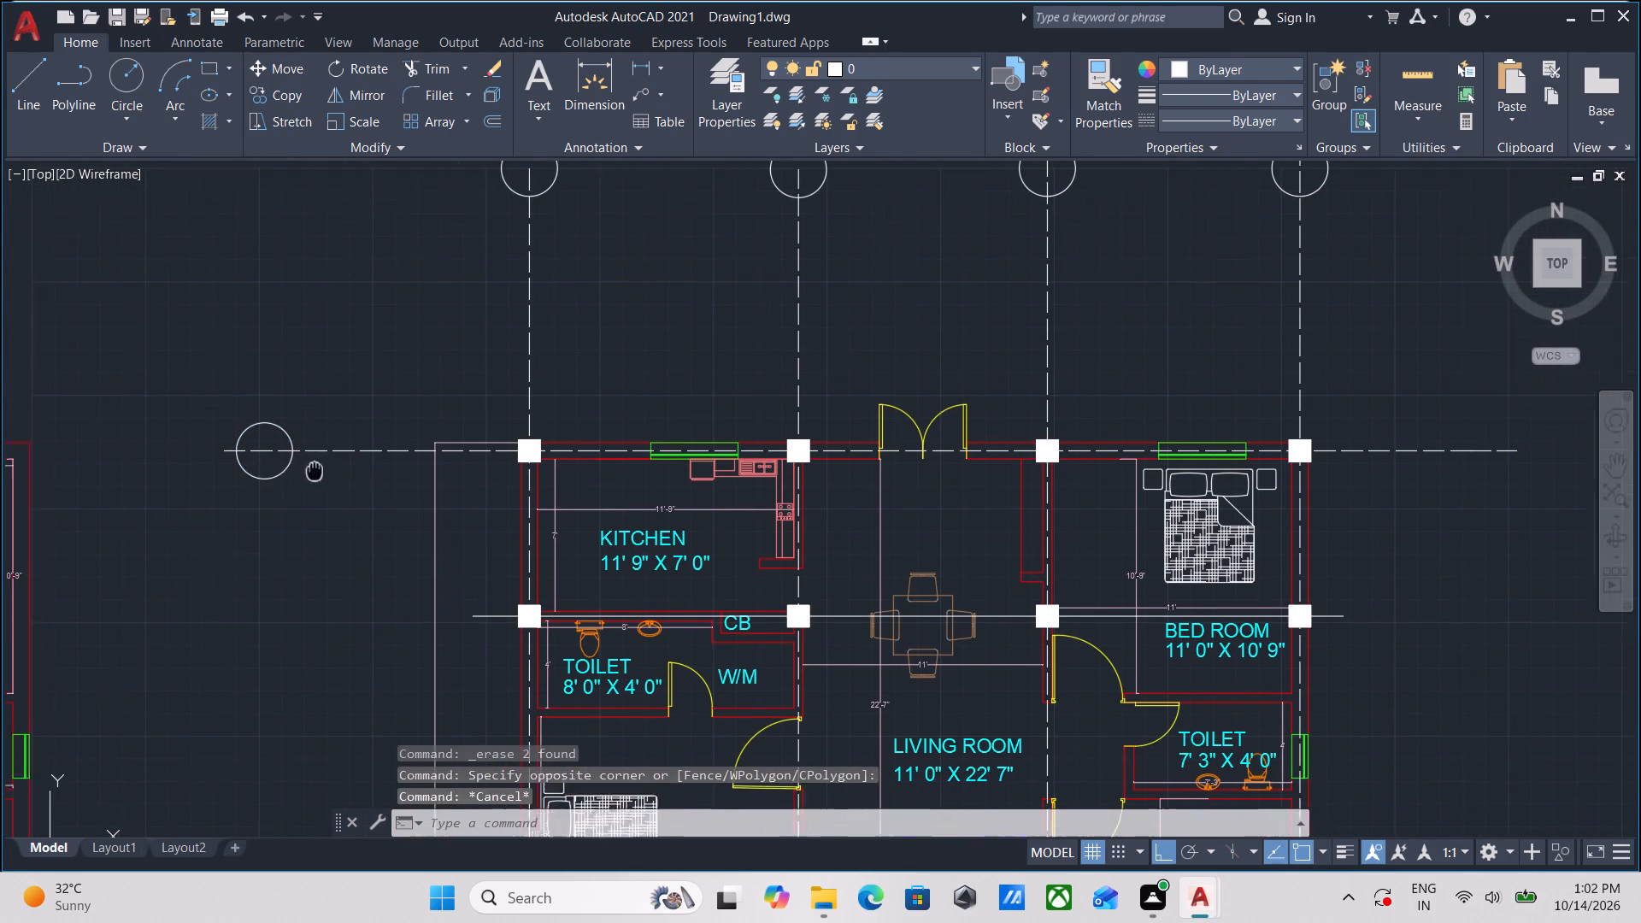
{"action": "middle_click_drag", "start_coordinate": [316, 472], "coordinate": [325, 488]}
{"action": "scroll", "coordinate": [259, 485], "scroll_direction": "up", "scroll_amount": 1}
{"action": "middle_click_drag", "start_coordinate": [273, 485], "coordinate": [275, 496]}
{"action": "type", "text": "TR"}
{"action": "key", "text": "Return"}
{"action": "left_click", "coordinate": [275, 496]}
{"action": "left_click", "coordinate": [285, 449]}
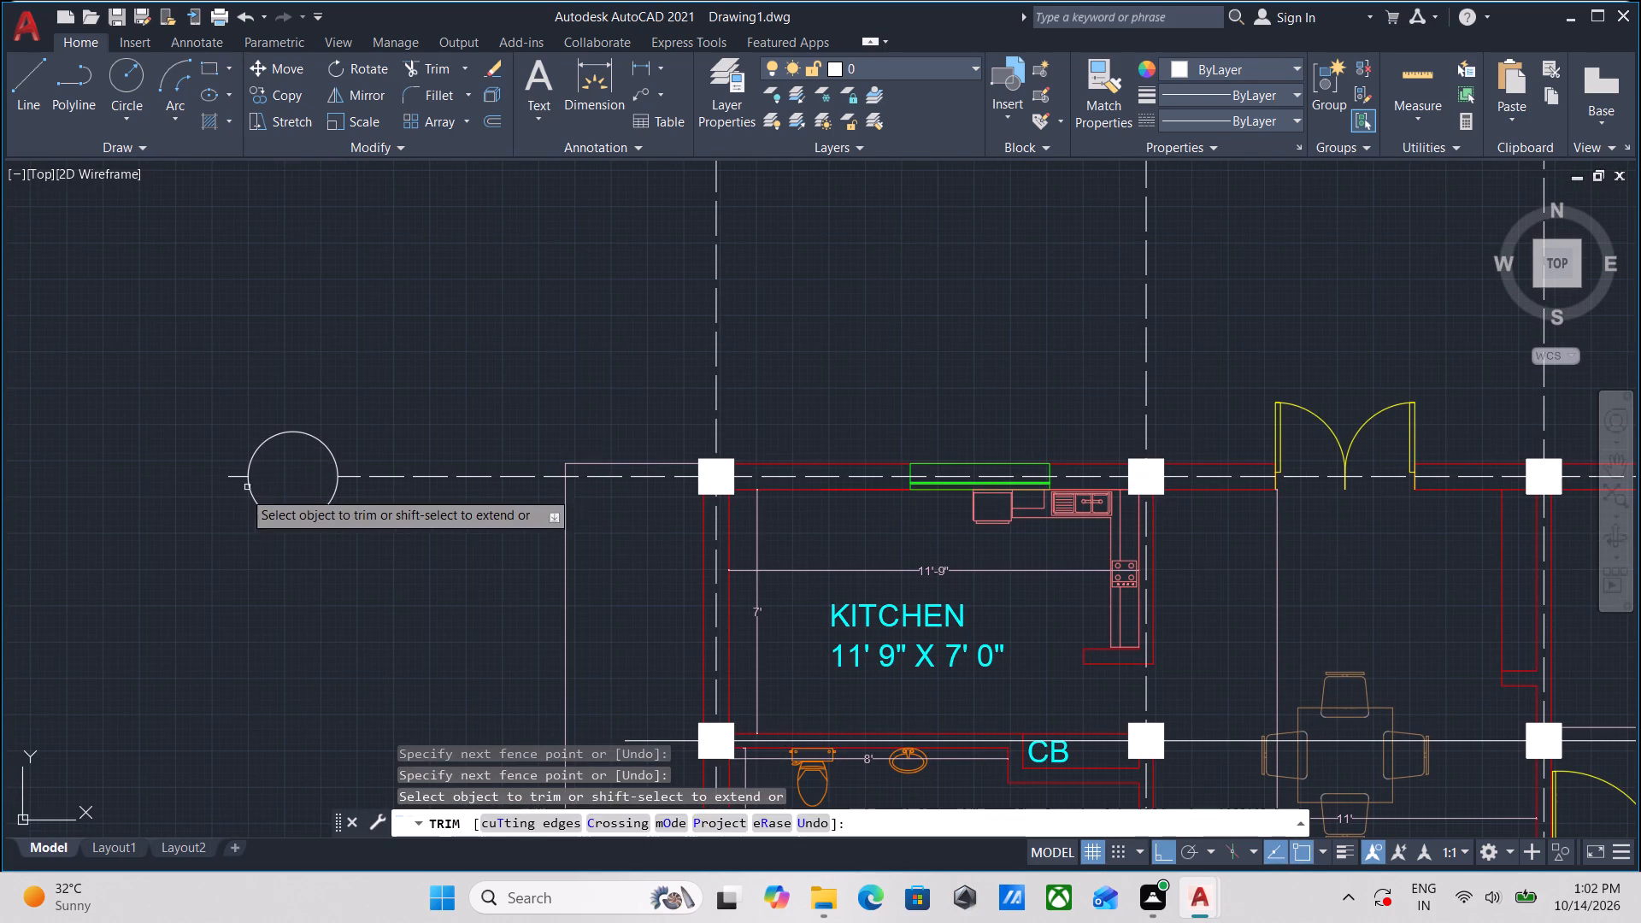
{"action": "left_click", "coordinate": [211, 520]}
{"action": "left_click", "coordinate": [238, 441]}
{"action": "scroll", "coordinate": [242, 607], "scroll_direction": "down", "scroll_amount": 1}
{"action": "middle_click_drag", "start_coordinate": [242, 608], "coordinate": [243, 606]}
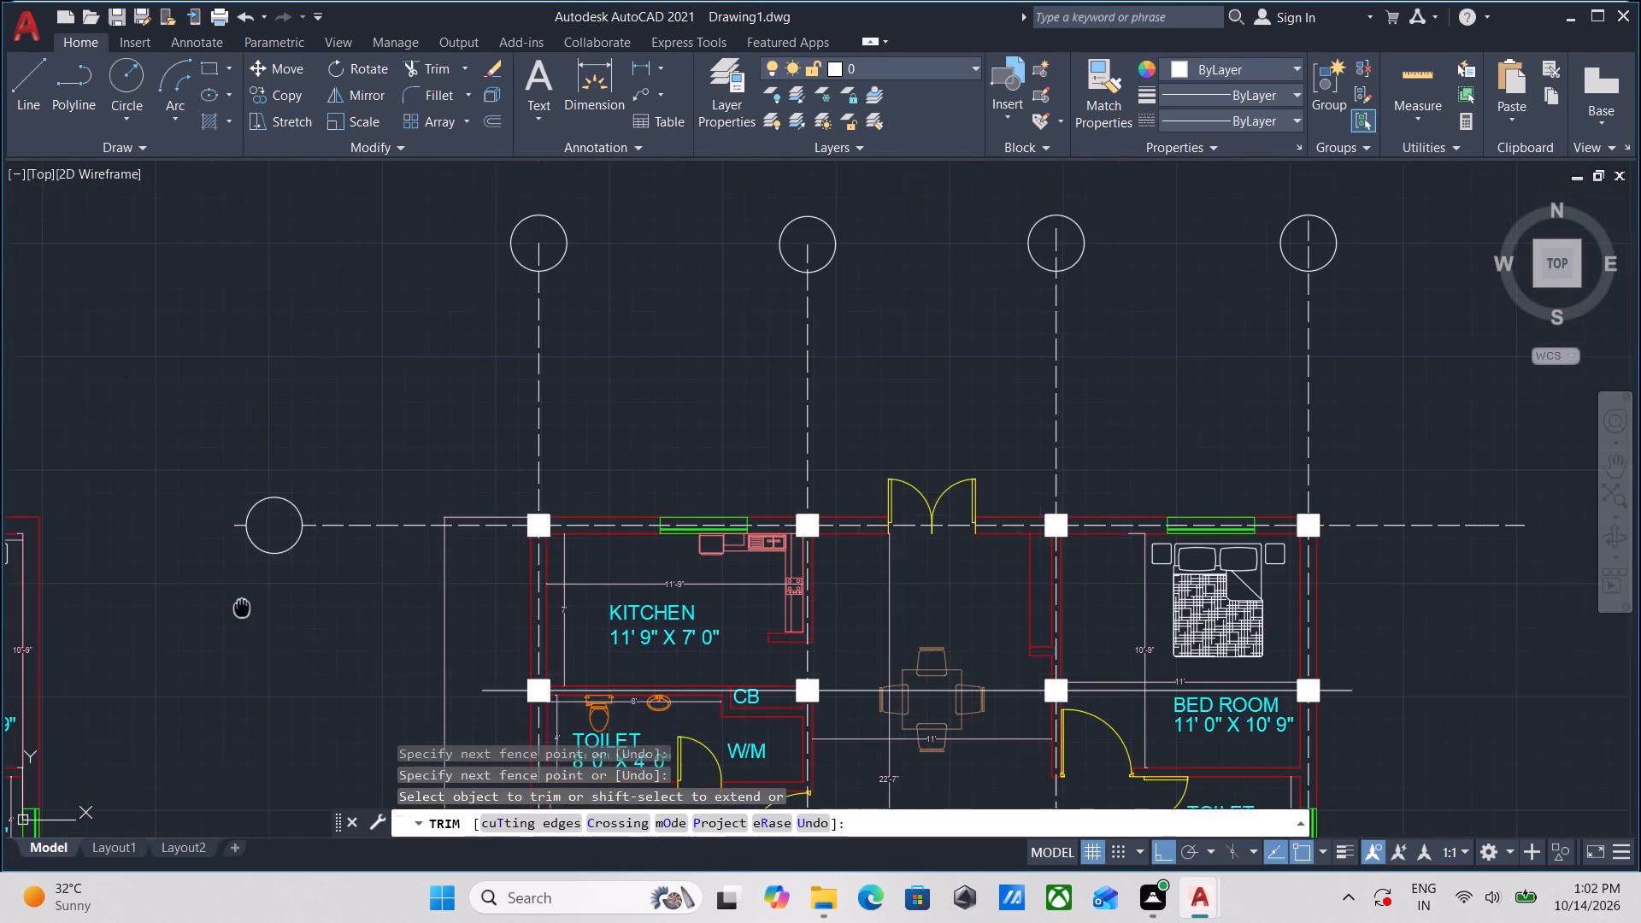
{"action": "middle_click_drag", "start_coordinate": [243, 606], "coordinate": [244, 592]}
{"action": "scroll", "coordinate": [240, 516], "scroll_direction": "up", "scroll_amount": 2}
{"action": "left_click", "coordinate": [240, 515]}
{"action": "left_click", "coordinate": [241, 437]}
Trim the horizontal centre lines north and south of the staircase inside their west-end circles.
{"action": "scroll", "coordinate": [229, 598], "scroll_direction": "down", "scroll_amount": 2}
{"action": "middle_click_drag", "start_coordinate": [232, 591], "coordinate": [304, 285]}
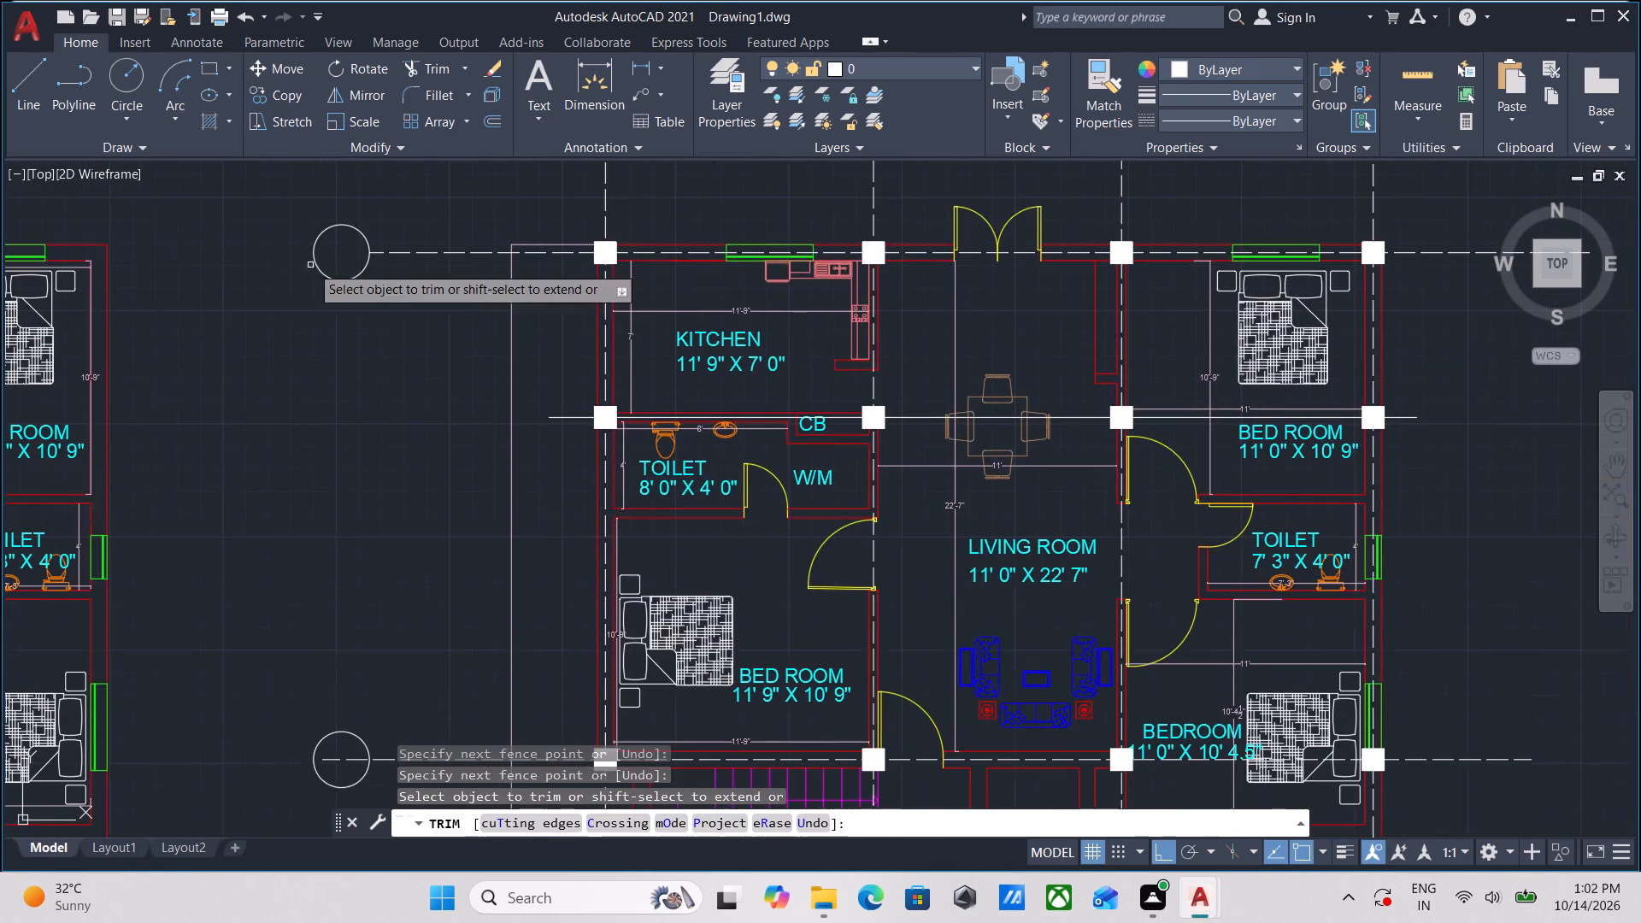
{"action": "middle_click_drag", "start_coordinate": [324, 546], "coordinate": [380, 303]}
{"action": "scroll", "coordinate": [372, 539], "scroll_direction": "up", "scroll_amount": 2}
{"action": "left_click", "coordinate": [422, 520]}
{"action": "left_click", "coordinate": [434, 432]}
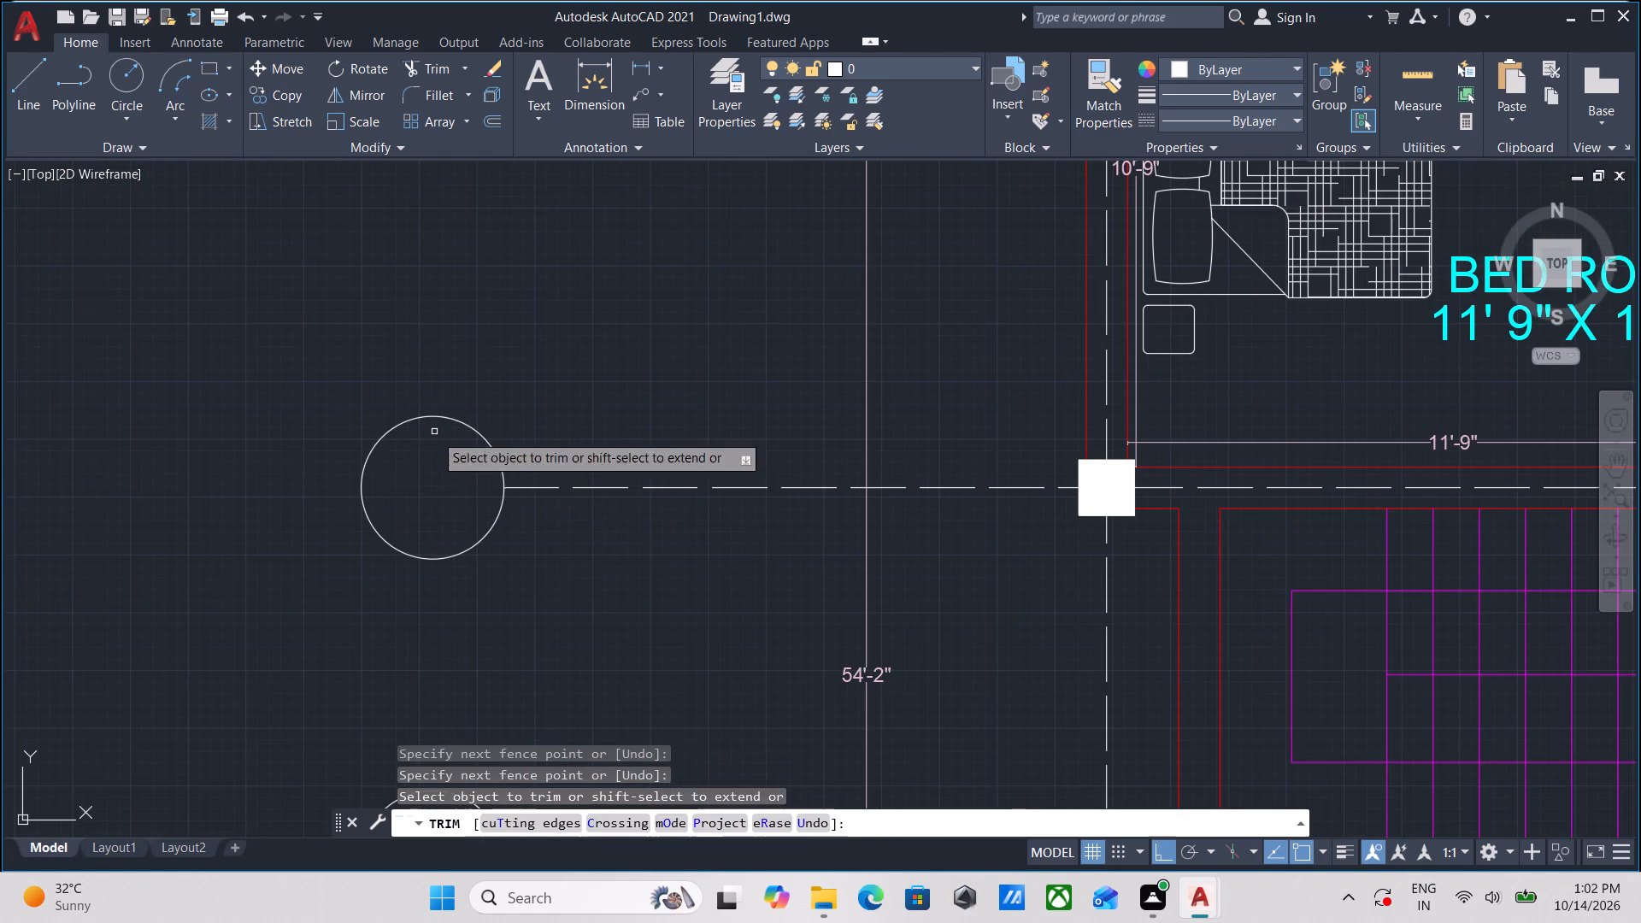
{"action": "scroll", "coordinate": [435, 607], "scroll_direction": "down", "scroll_amount": 1}
{"action": "middle_click_drag", "start_coordinate": [435, 607], "coordinate": [484, 325]}
{"action": "left_click", "coordinate": [473, 504]}
{"action": "left_click", "coordinate": [492, 455]}
Trim the southernmost horizontal centre line inside its west-end circle.
{"action": "scroll", "coordinate": [471, 566], "scroll_direction": "down", "scroll_amount": 2}
{"action": "middle_click_drag", "start_coordinate": [471, 571], "coordinate": [480, 409]}
{"action": "scroll", "coordinate": [461, 561], "scroll_direction": "up", "scroll_amount": 2}
{"action": "middle_click_drag", "start_coordinate": [486, 562], "coordinate": [514, 393]}
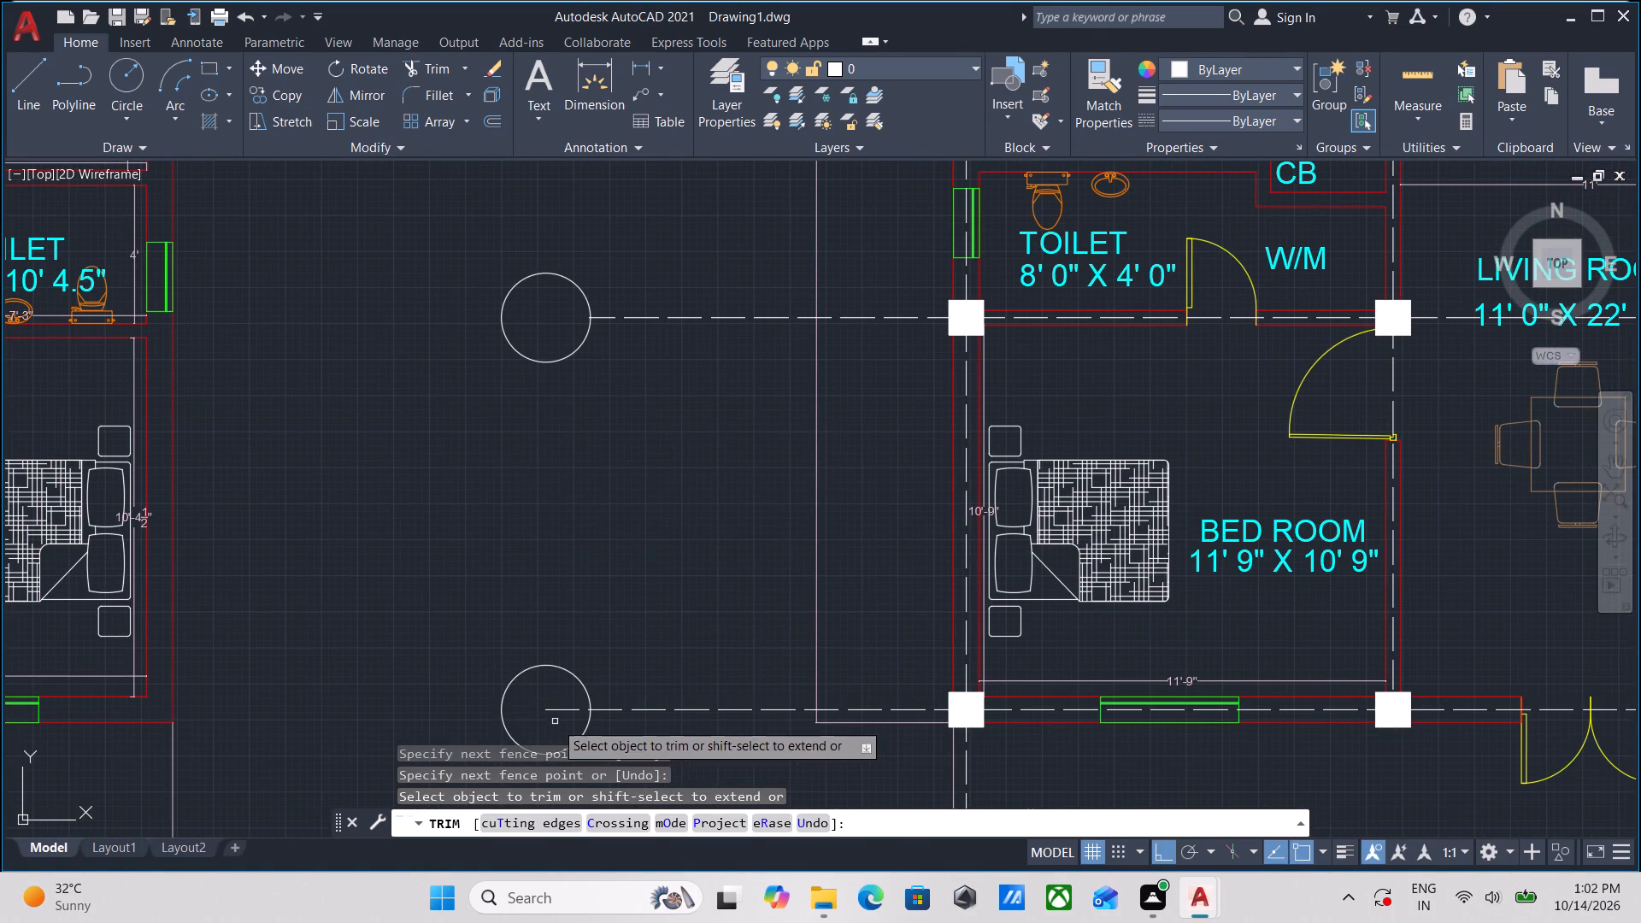
{"action": "left_click", "coordinate": [555, 721]}
{"action": "left_click", "coordinate": [555, 668]}
{"action": "scroll", "coordinate": [625, 561], "scroll_direction": "down", "scroll_amount": 2}
{"action": "middle_click_drag", "start_coordinate": [625, 561], "coordinate": [368, 590]}
{"action": "scroll", "coordinate": [383, 426], "scroll_direction": "down", "scroll_amount": 1}
{"action": "middle_click_drag", "start_coordinate": [383, 426], "coordinate": [337, 470]}
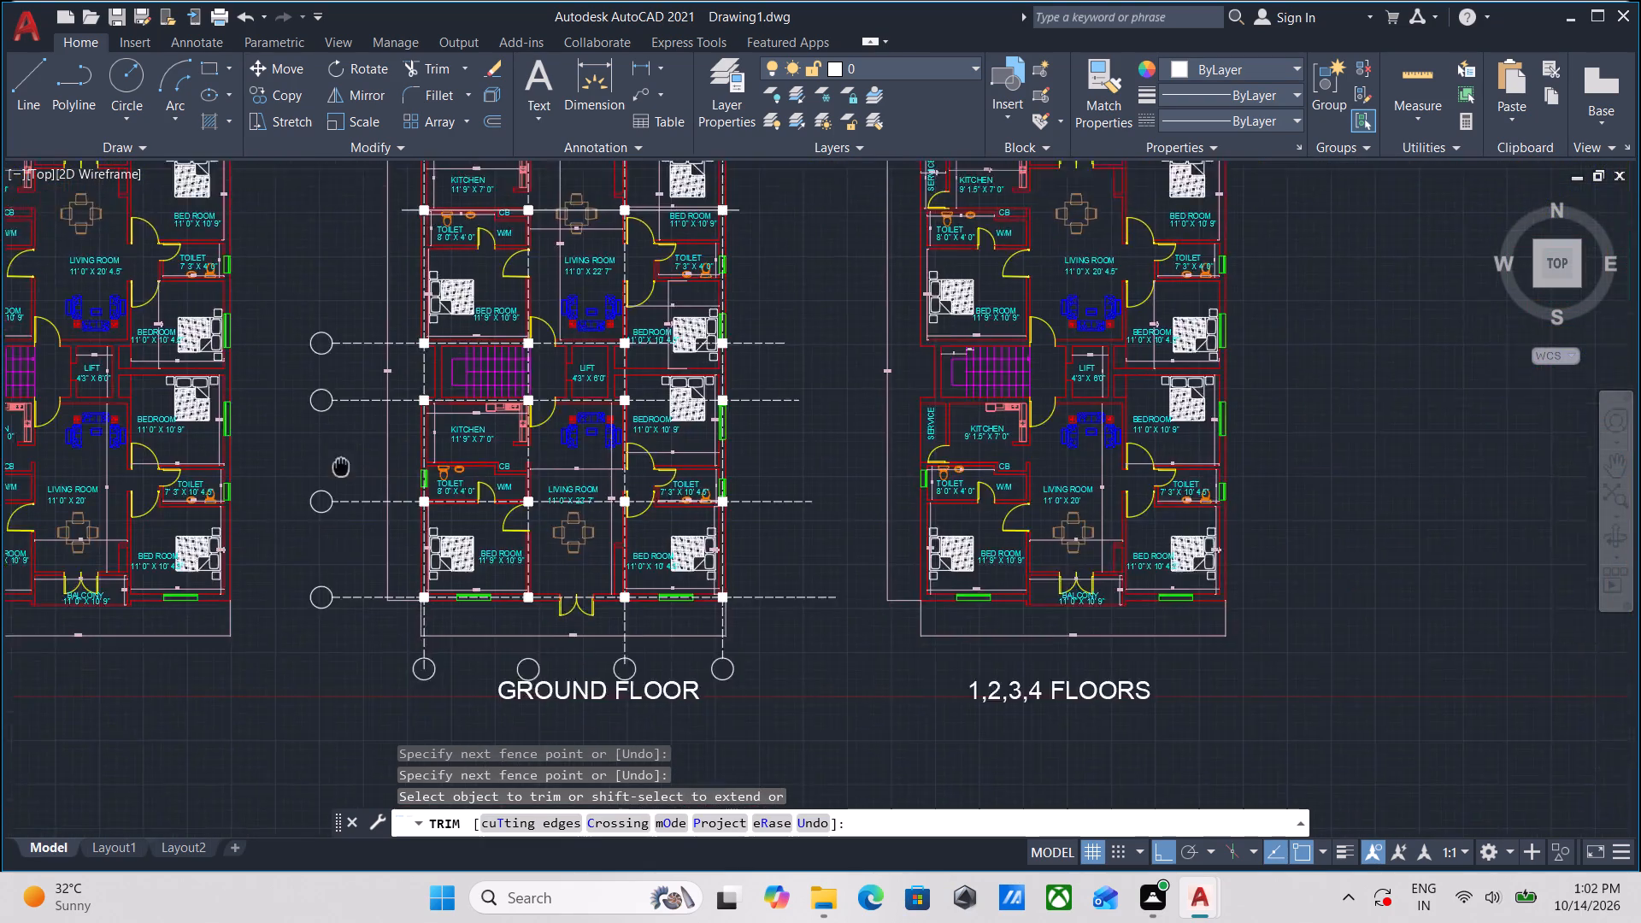
Copy the northernmost centre line's west-end circle about 57'-5" east, onto the same line's east end.
{"action": "middle_click_drag", "start_coordinate": [337, 470], "coordinate": [215, 592]}
{"action": "middle_click_drag", "start_coordinate": [172, 364], "coordinate": [158, 442]}
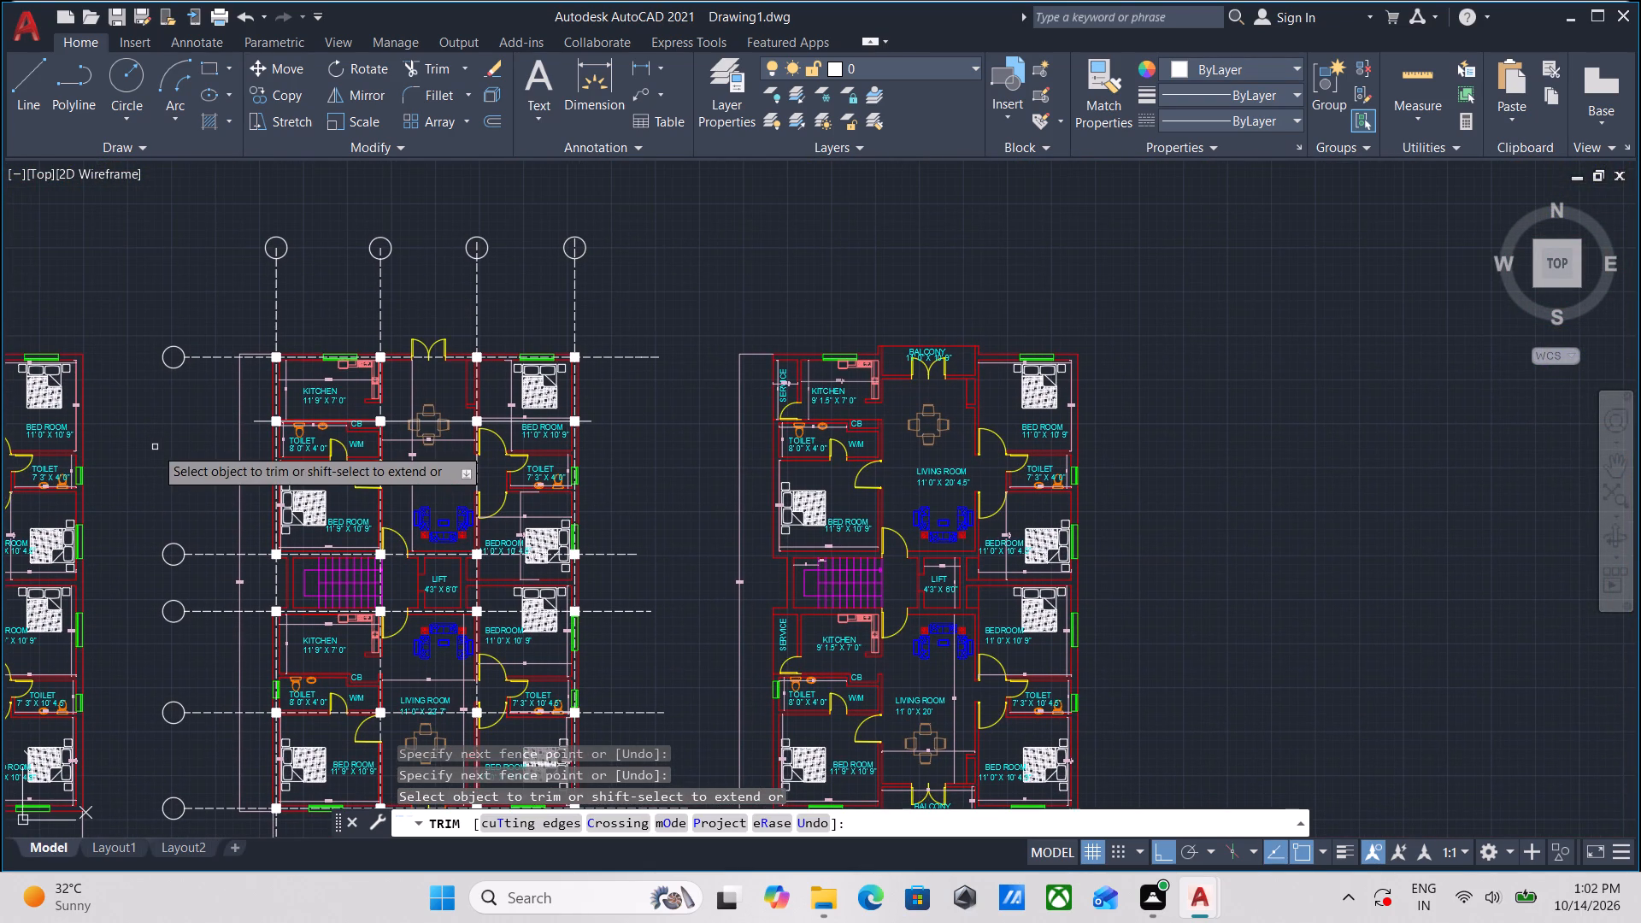
{"action": "key", "text": "Escape"}
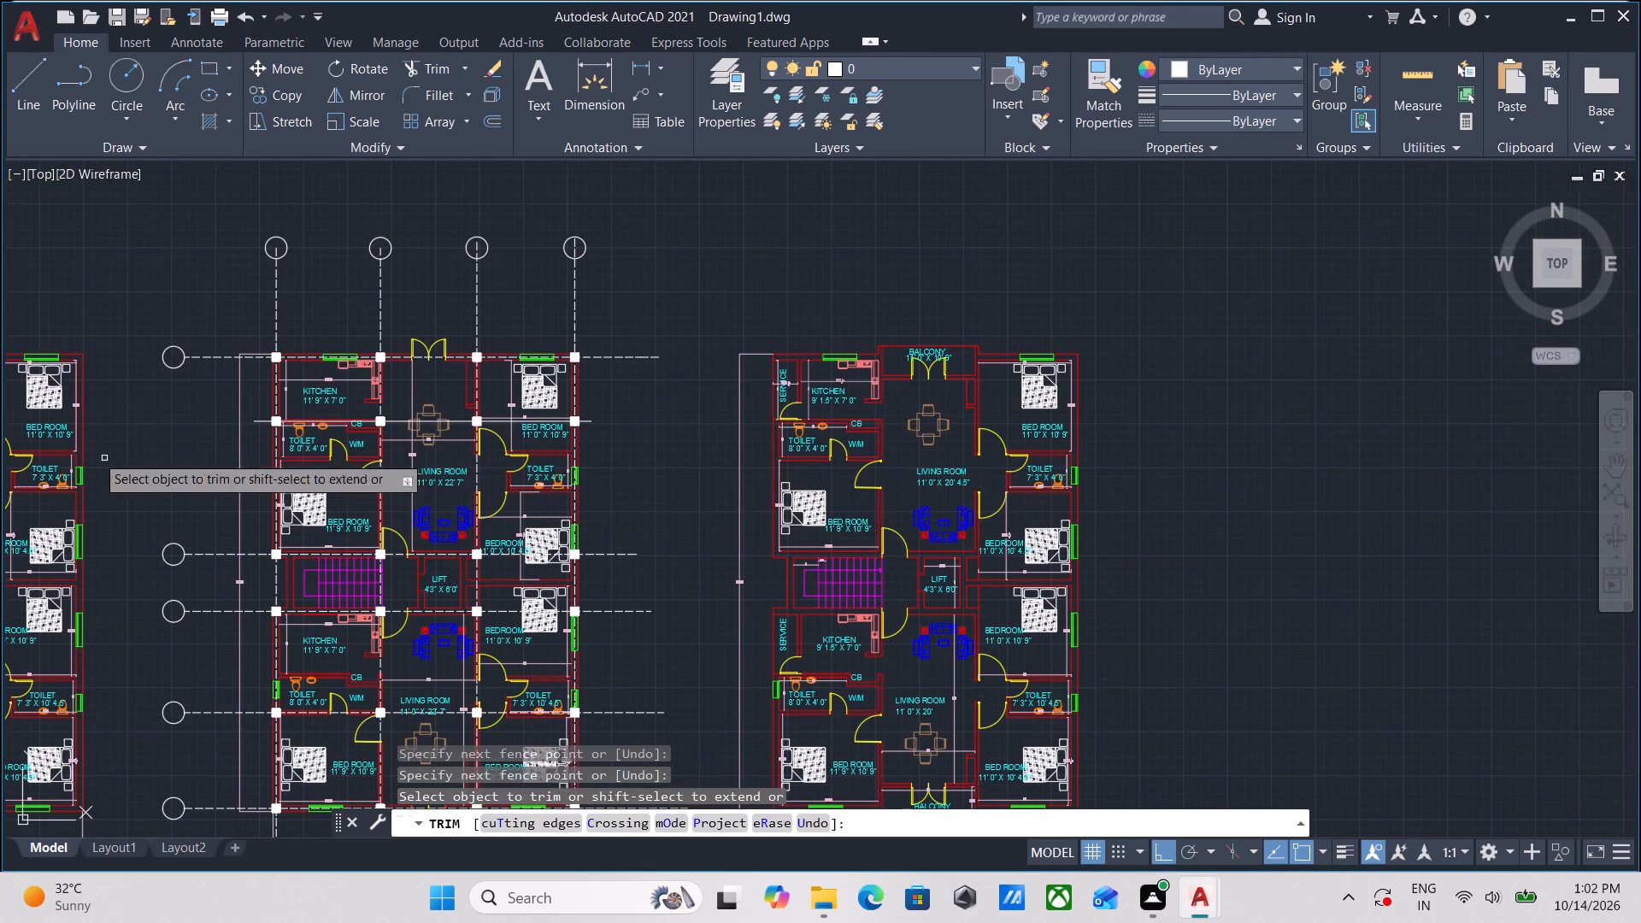
{"action": "scroll", "coordinate": [115, 370], "scroll_direction": "up", "scroll_amount": 1}
{"action": "middle_click_drag", "start_coordinate": [116, 372], "coordinate": [135, 484]}
{"action": "left_click", "coordinate": [228, 503]}
{"action": "left_click", "coordinate": [207, 461]}
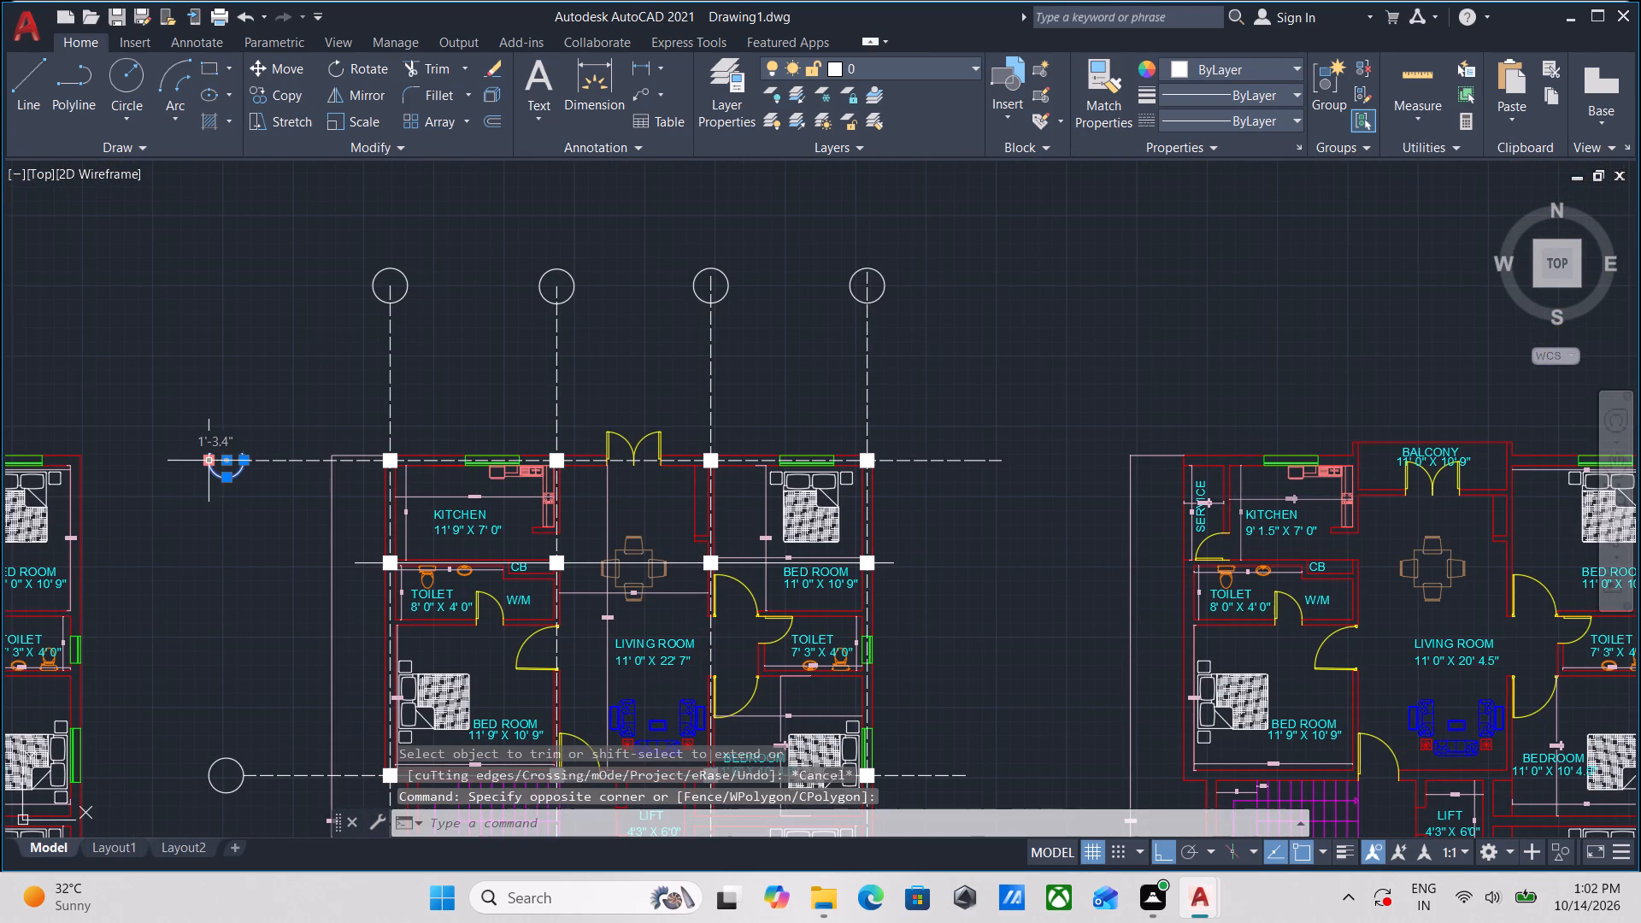
{"action": "type", "text": "CO"}
{"action": "key", "text": "Return"}
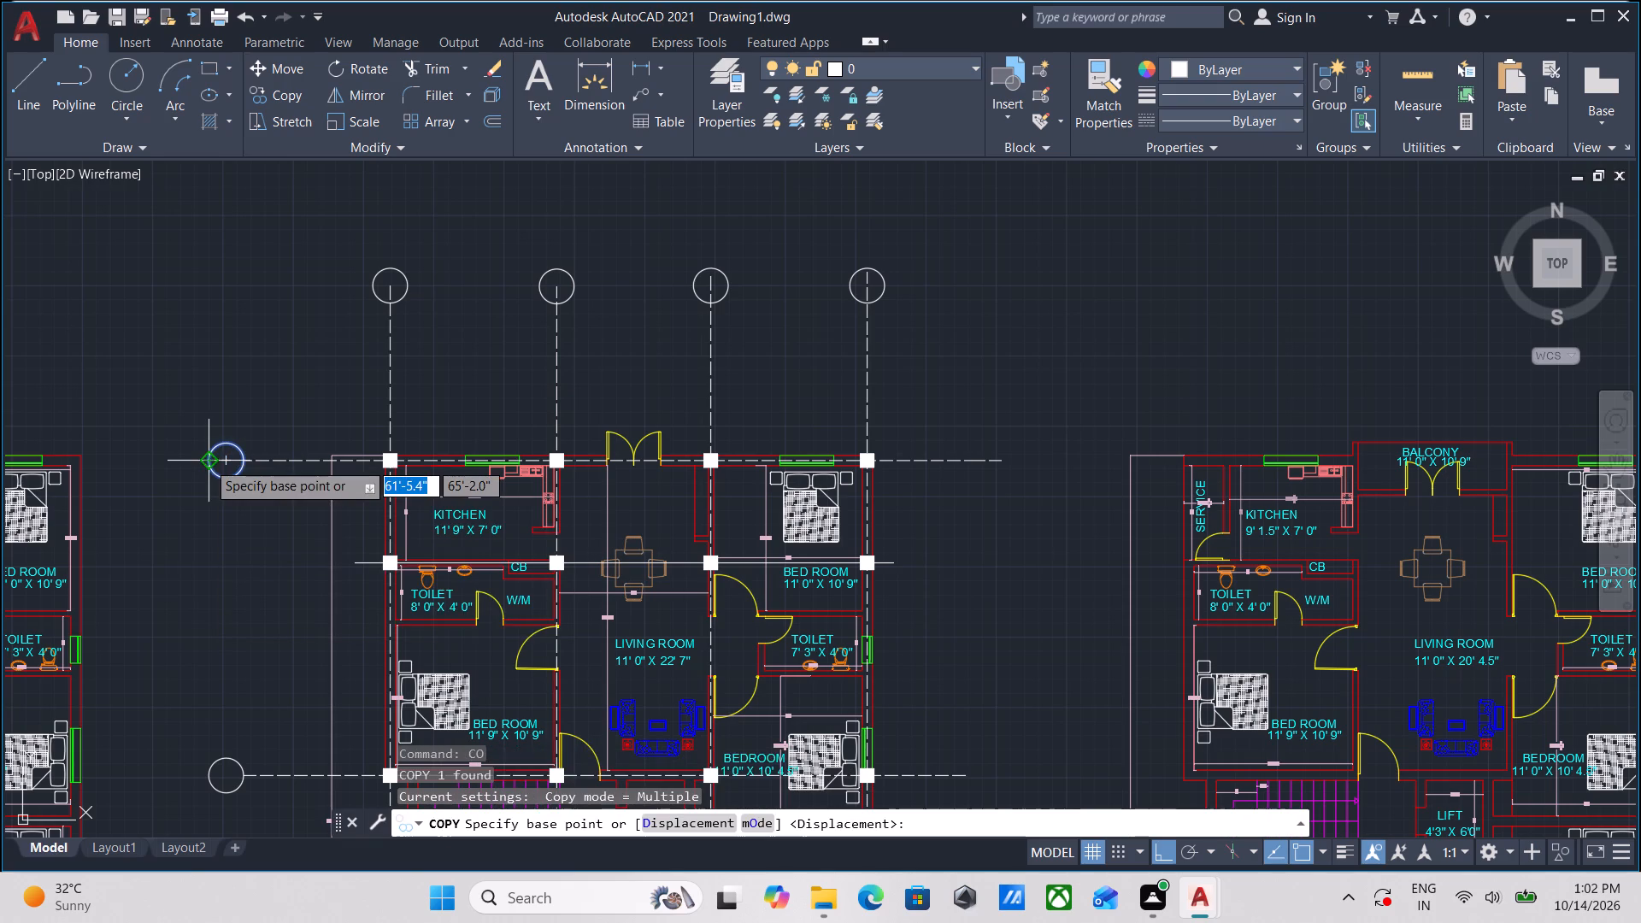
{"action": "scroll", "coordinate": [207, 461], "scroll_direction": "up", "scroll_amount": 2}
{"action": "left_click", "coordinate": [253, 461]}
{"action": "middle_click_drag", "start_coordinate": [551, 475], "coordinate": [0, 520]}
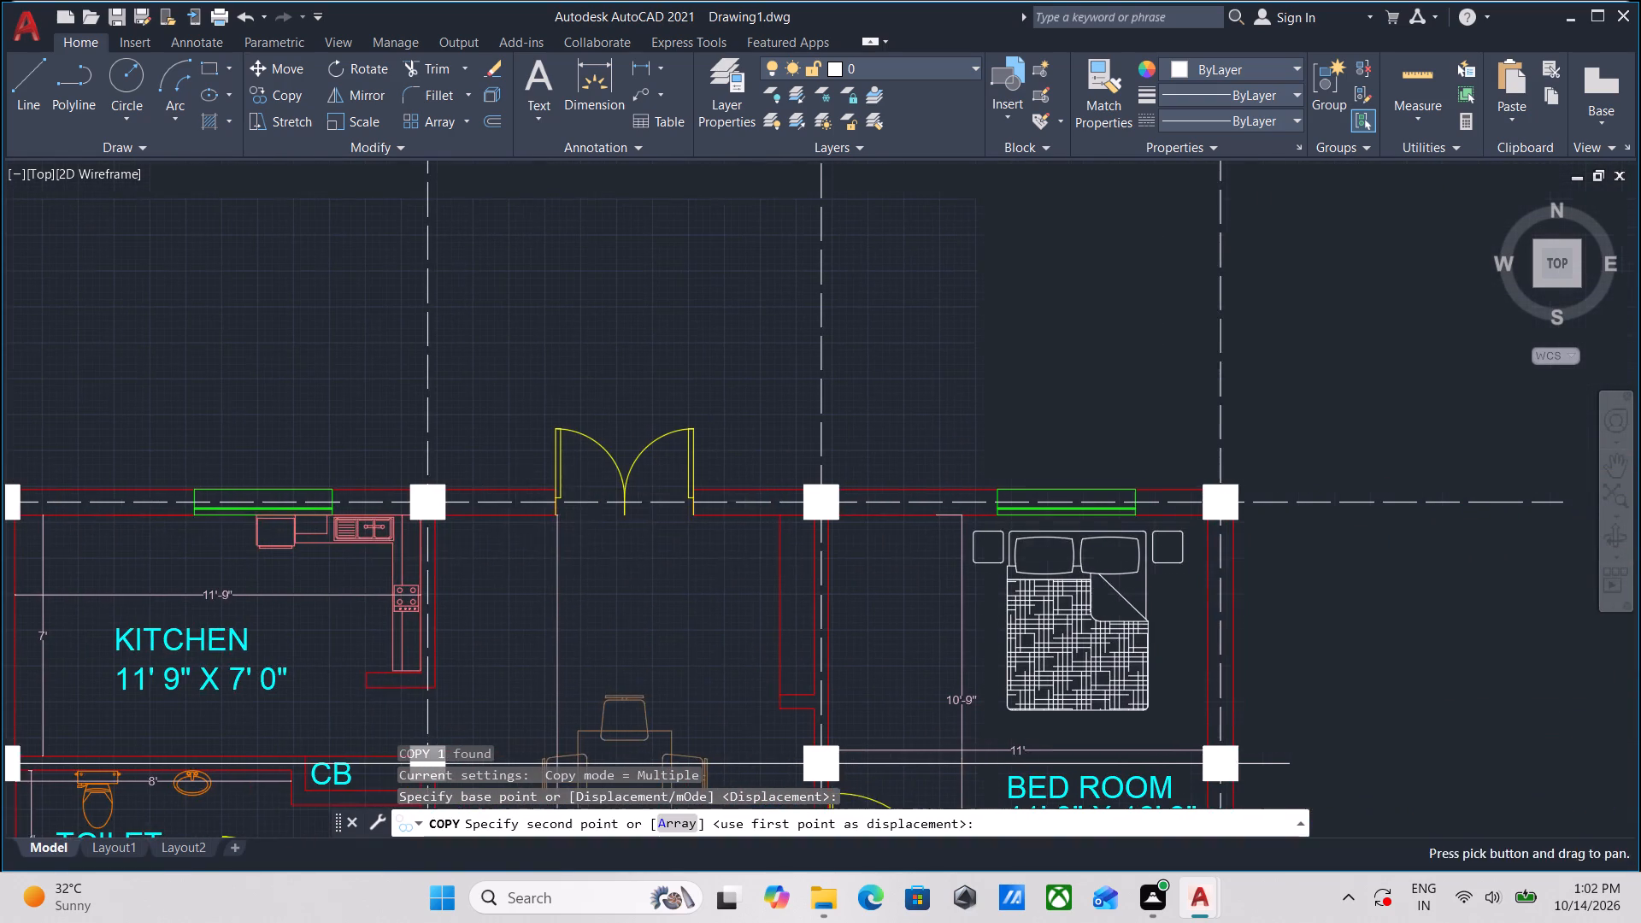
{"action": "middle_click_drag", "start_coordinate": [979, 520], "coordinate": [0, 522]}
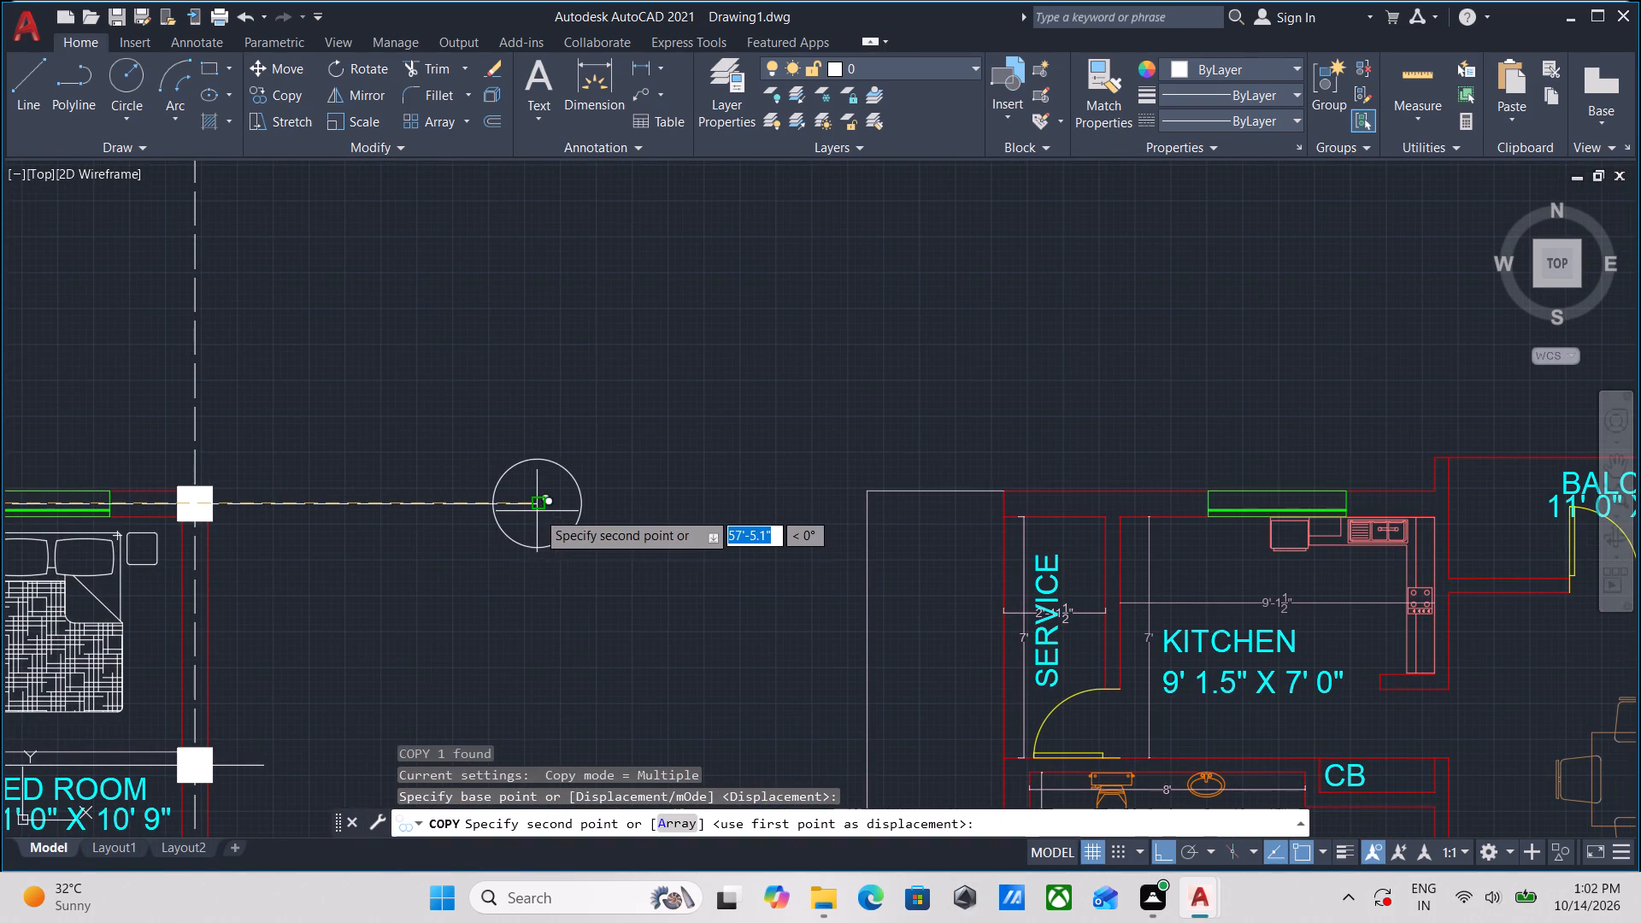
{"action": "left_click", "coordinate": [536, 508]}
{"action": "scroll", "coordinate": [527, 701], "scroll_direction": "down", "scroll_amount": 1}
{"action": "middle_click_drag", "start_coordinate": [527, 701], "coordinate": [538, 646]}
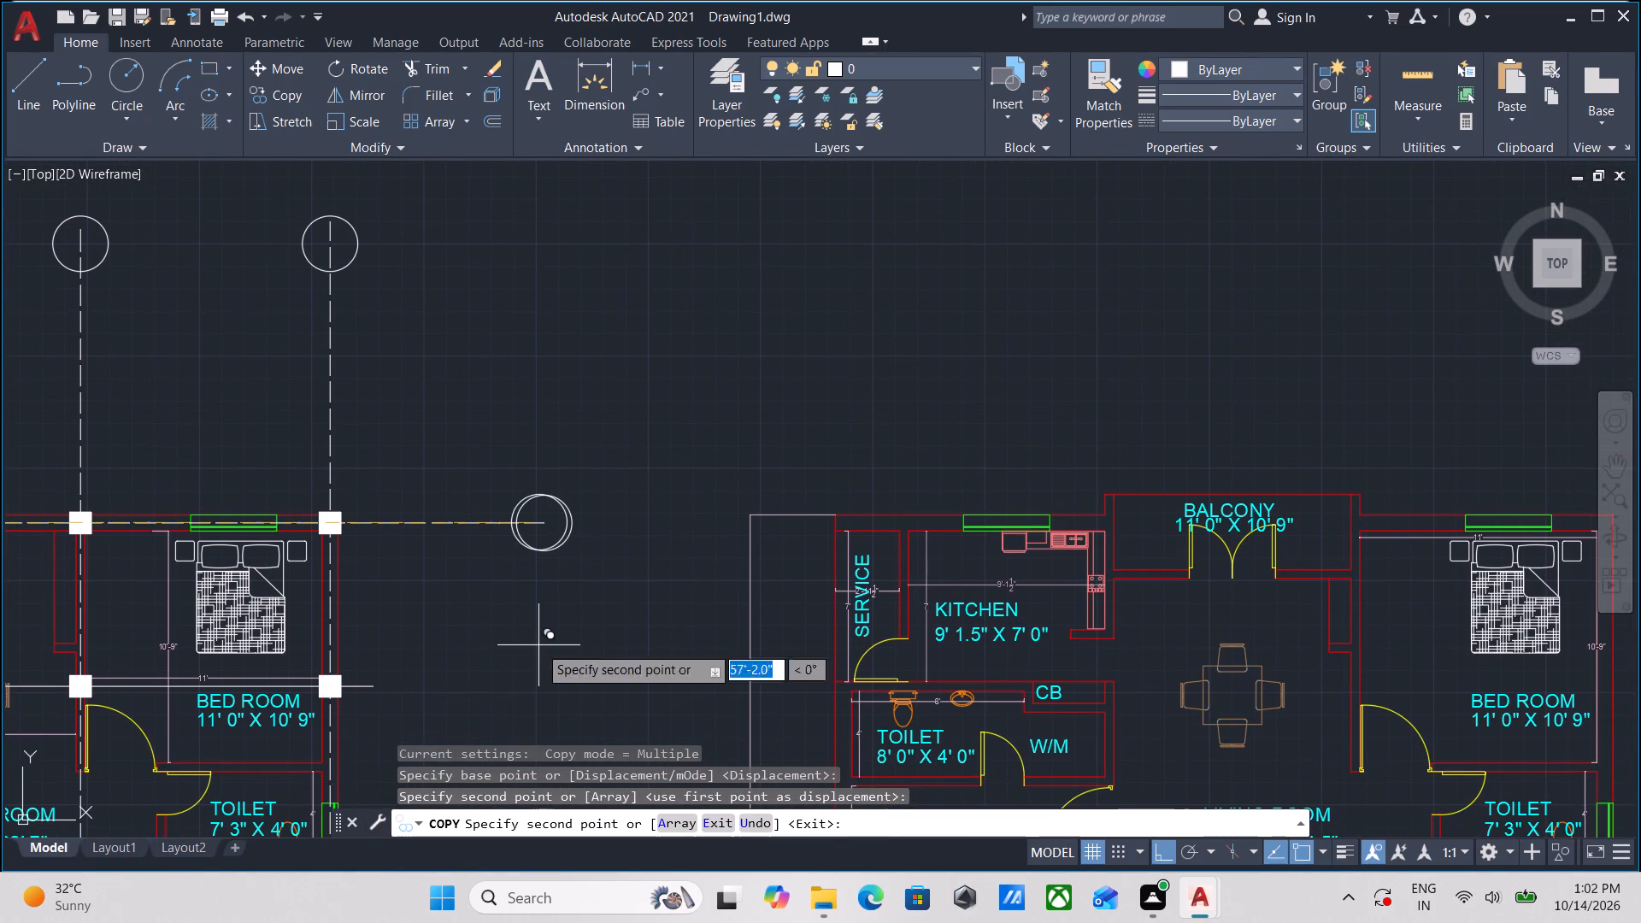
{"action": "key", "text": "F8"}
{"action": "scroll", "coordinate": [538, 649], "scroll_direction": "down", "scroll_amount": 1}
{"action": "middle_click_drag", "start_coordinate": [537, 660], "coordinate": [552, 461]}
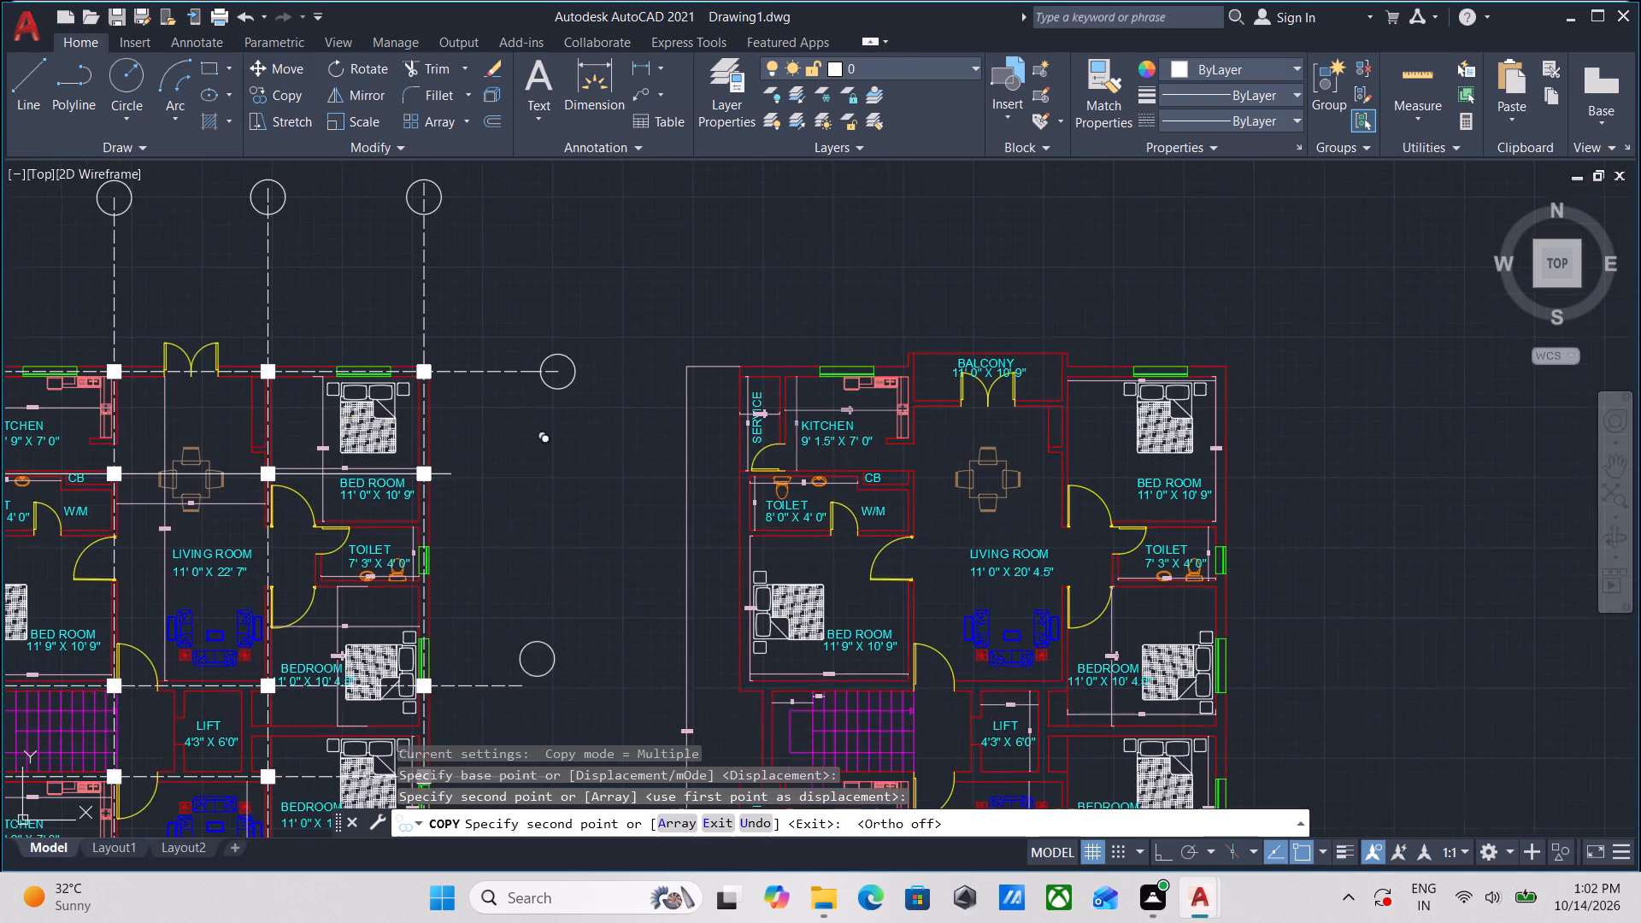
{"action": "middle_click_drag", "start_coordinate": [534, 666], "coordinate": [534, 555]}
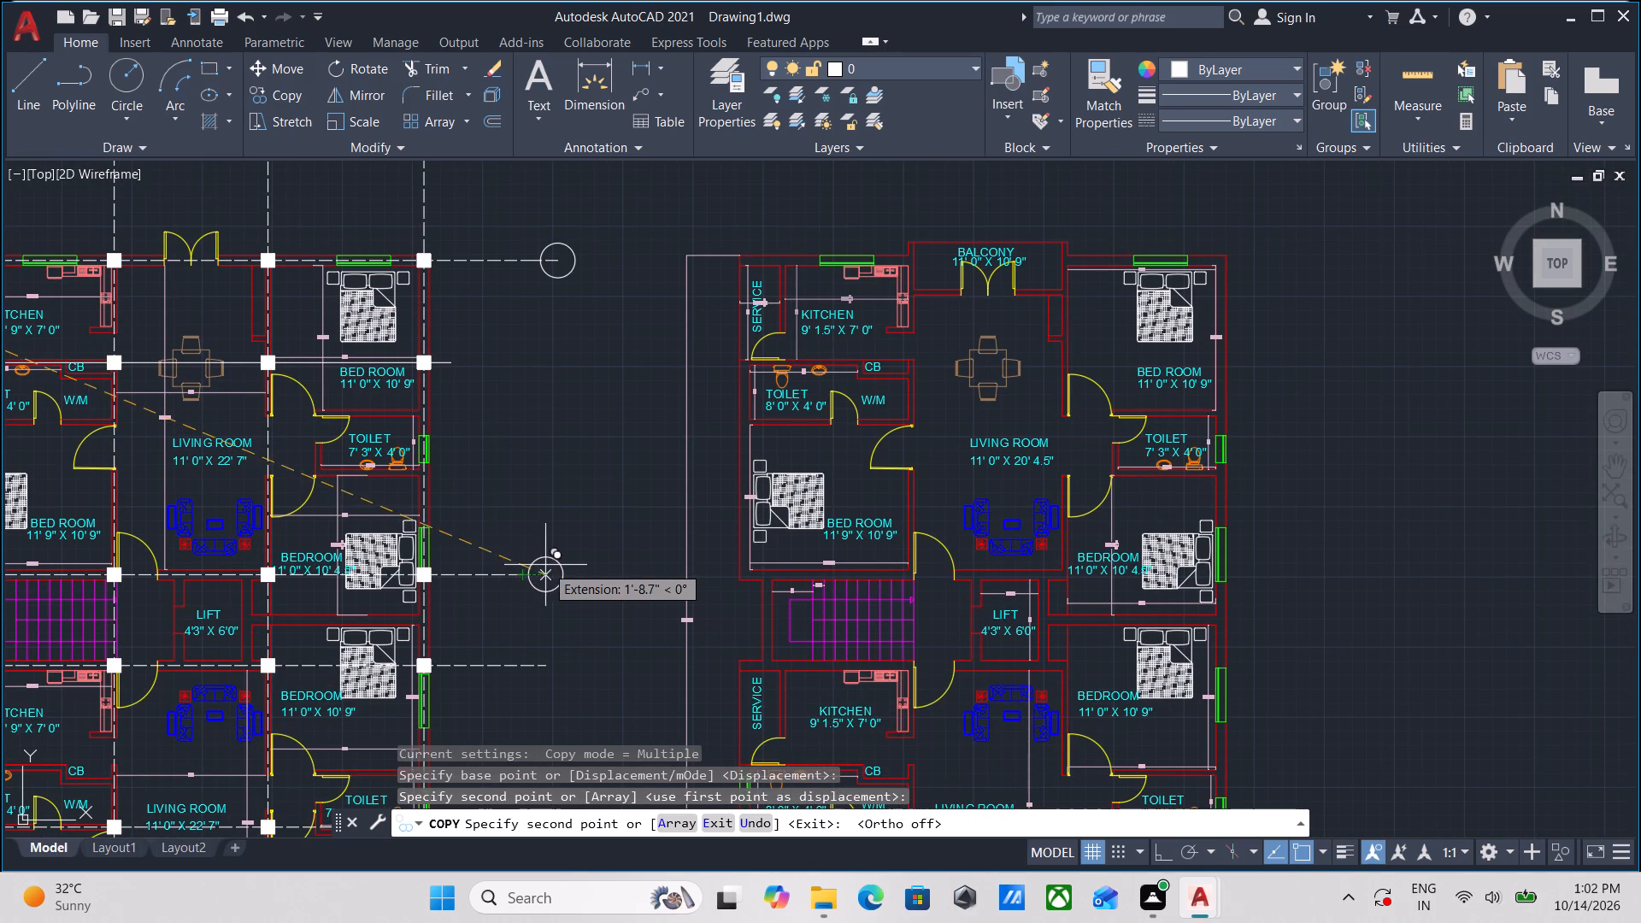
{"action": "key", "text": "Escape"}
Stretch the east end of the solid horizontal line between the northern kitchen and toilet about 8'-5" further east.
{"action": "scroll", "coordinate": [548, 500], "scroll_direction": "down", "scroll_amount": 2}
{"action": "middle_click_drag", "start_coordinate": [600, 497], "coordinate": [638, 493]}
{"action": "scroll", "coordinate": [556, 426], "scroll_direction": "up", "scroll_amount": 4}
{"action": "left_click", "coordinate": [590, 474]}
{"action": "middle_click_drag", "start_coordinate": [580, 450], "coordinate": [887, 474]}
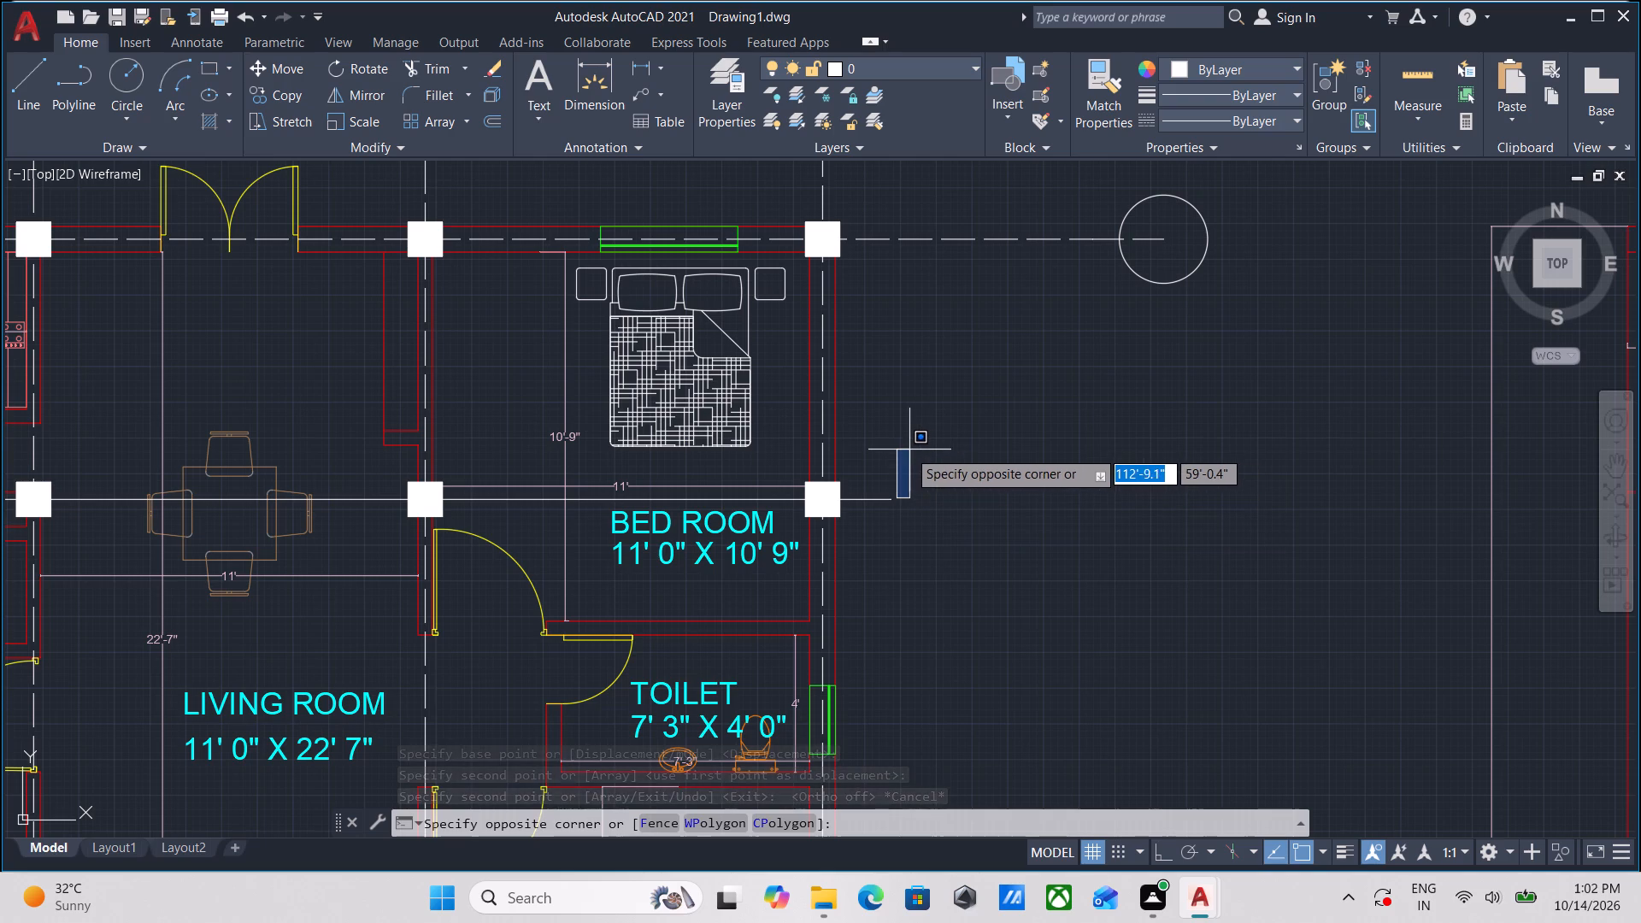
{"action": "key", "text": "Escape"}
{"action": "scroll", "coordinate": [949, 512], "scroll_direction": "down", "scroll_amount": 1}
{"action": "middle_click_drag", "start_coordinate": [949, 512], "coordinate": [989, 496]}
{"action": "scroll", "coordinate": [985, 505], "scroll_direction": "up", "scroll_amount": 2}
{"action": "left_click", "coordinate": [966, 513]}
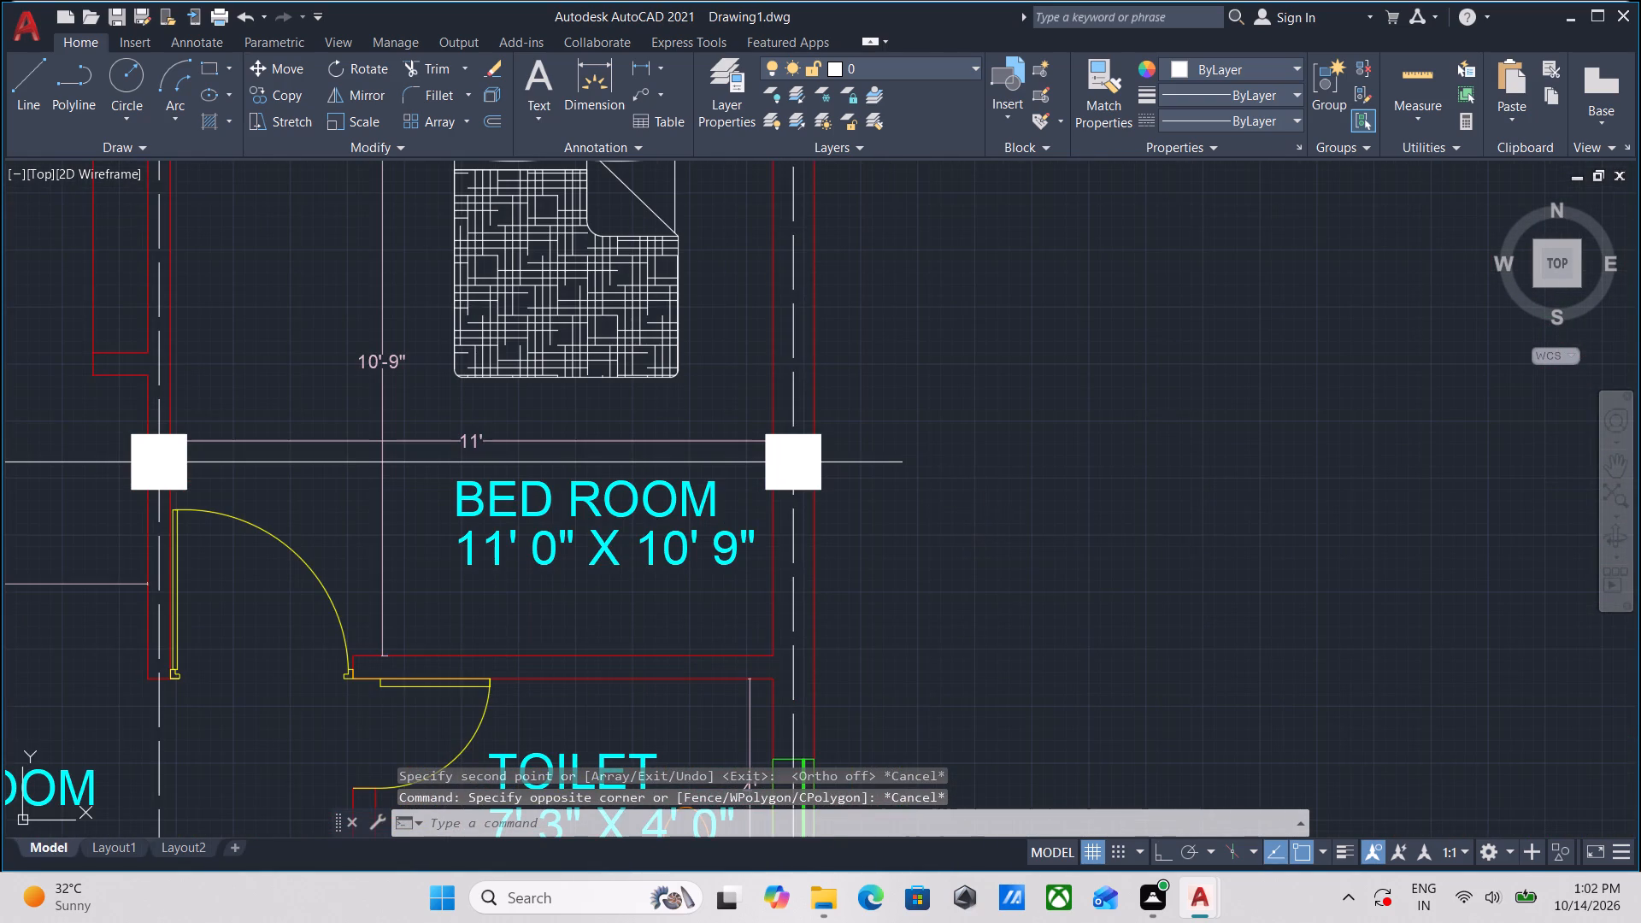
{"action": "left_click", "coordinate": [869, 399]}
{"action": "scroll", "coordinate": [973, 440], "scroll_direction": "down", "scroll_amount": 1}
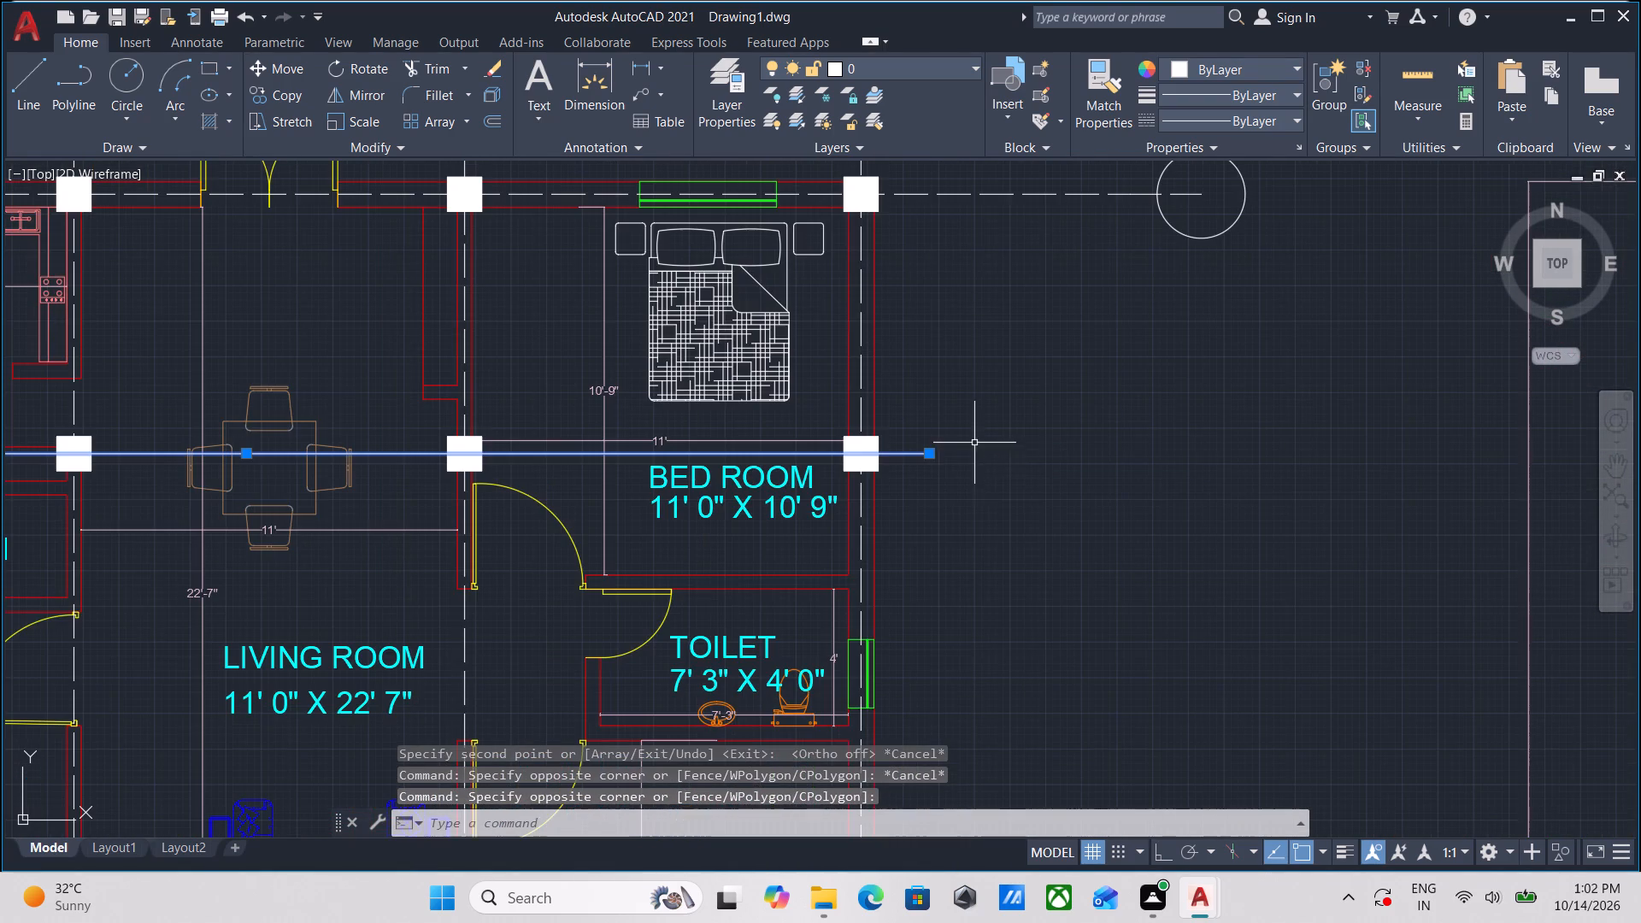
{"action": "middle_click_drag", "start_coordinate": [998, 491], "coordinate": [944, 595]}
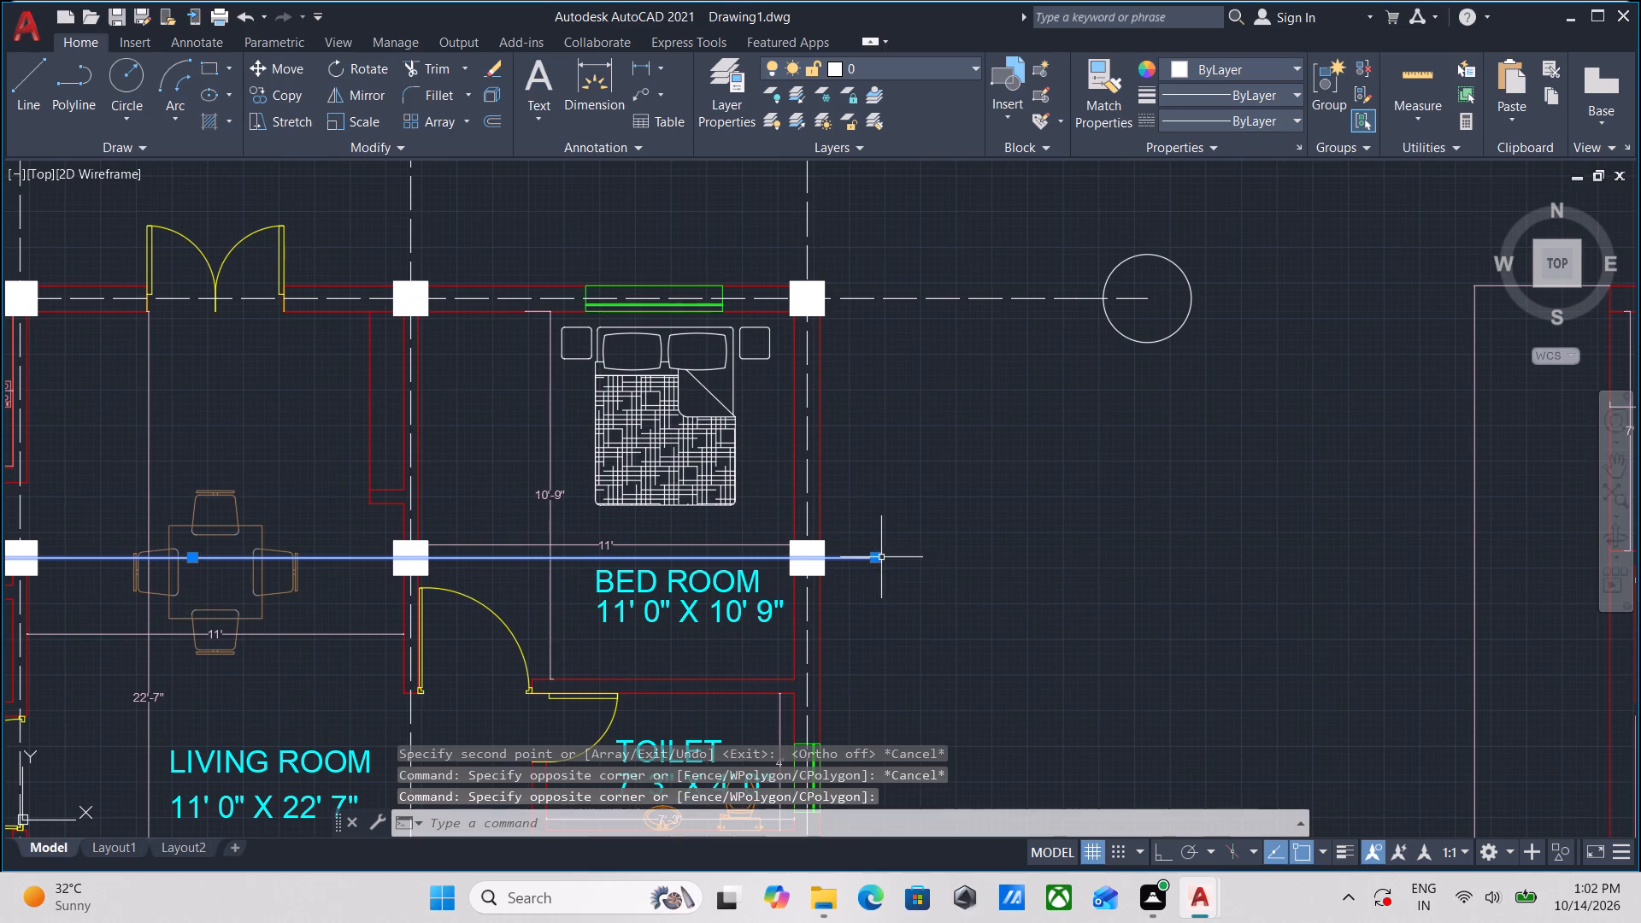
{"action": "left_click", "coordinate": [878, 557]}
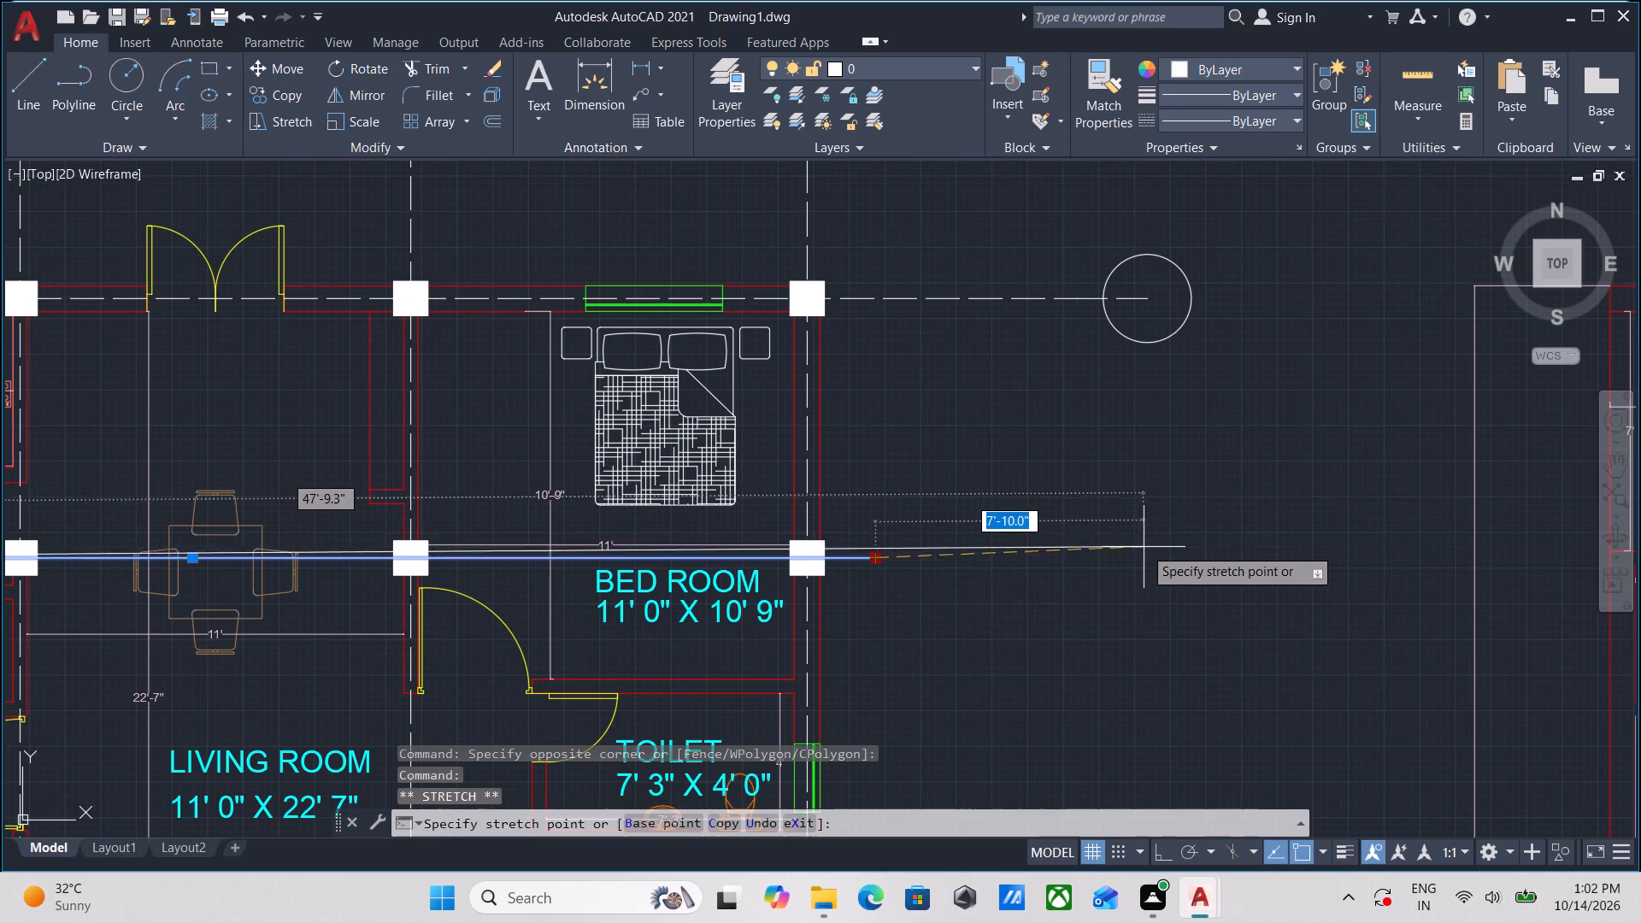
{"action": "key", "text": "F8"}
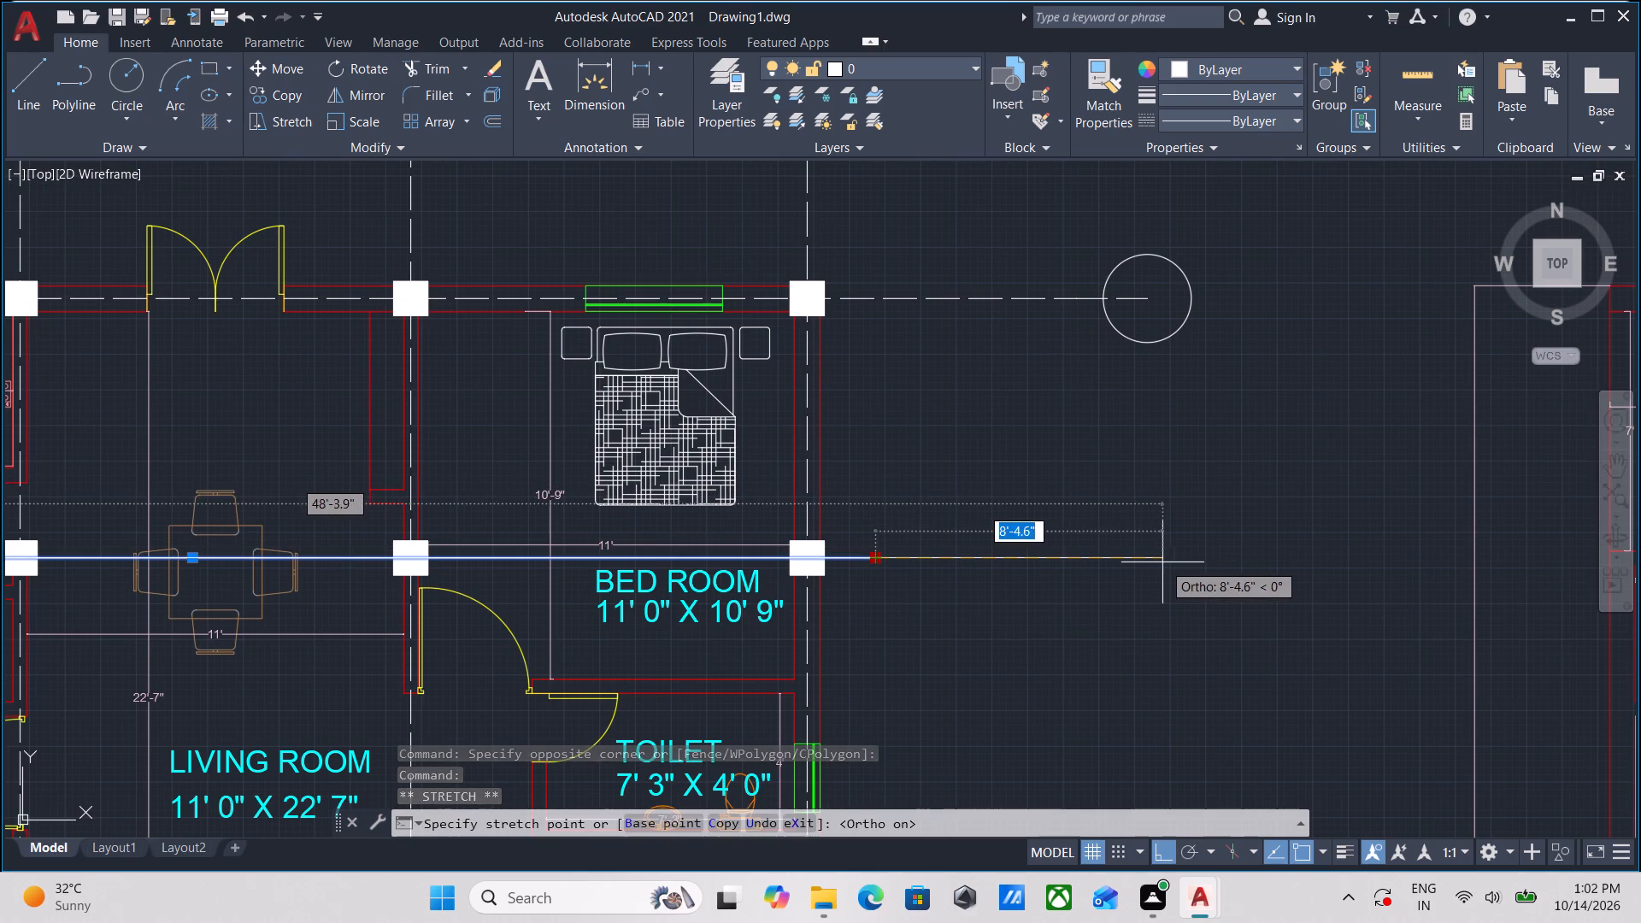
{"action": "left_click", "coordinate": [1162, 562]}
{"action": "key", "text": "Escape"}
{"action": "key", "text": "Escape"}
{"action": "scroll", "coordinate": [982, 599], "scroll_direction": "down", "scroll_amount": 4}
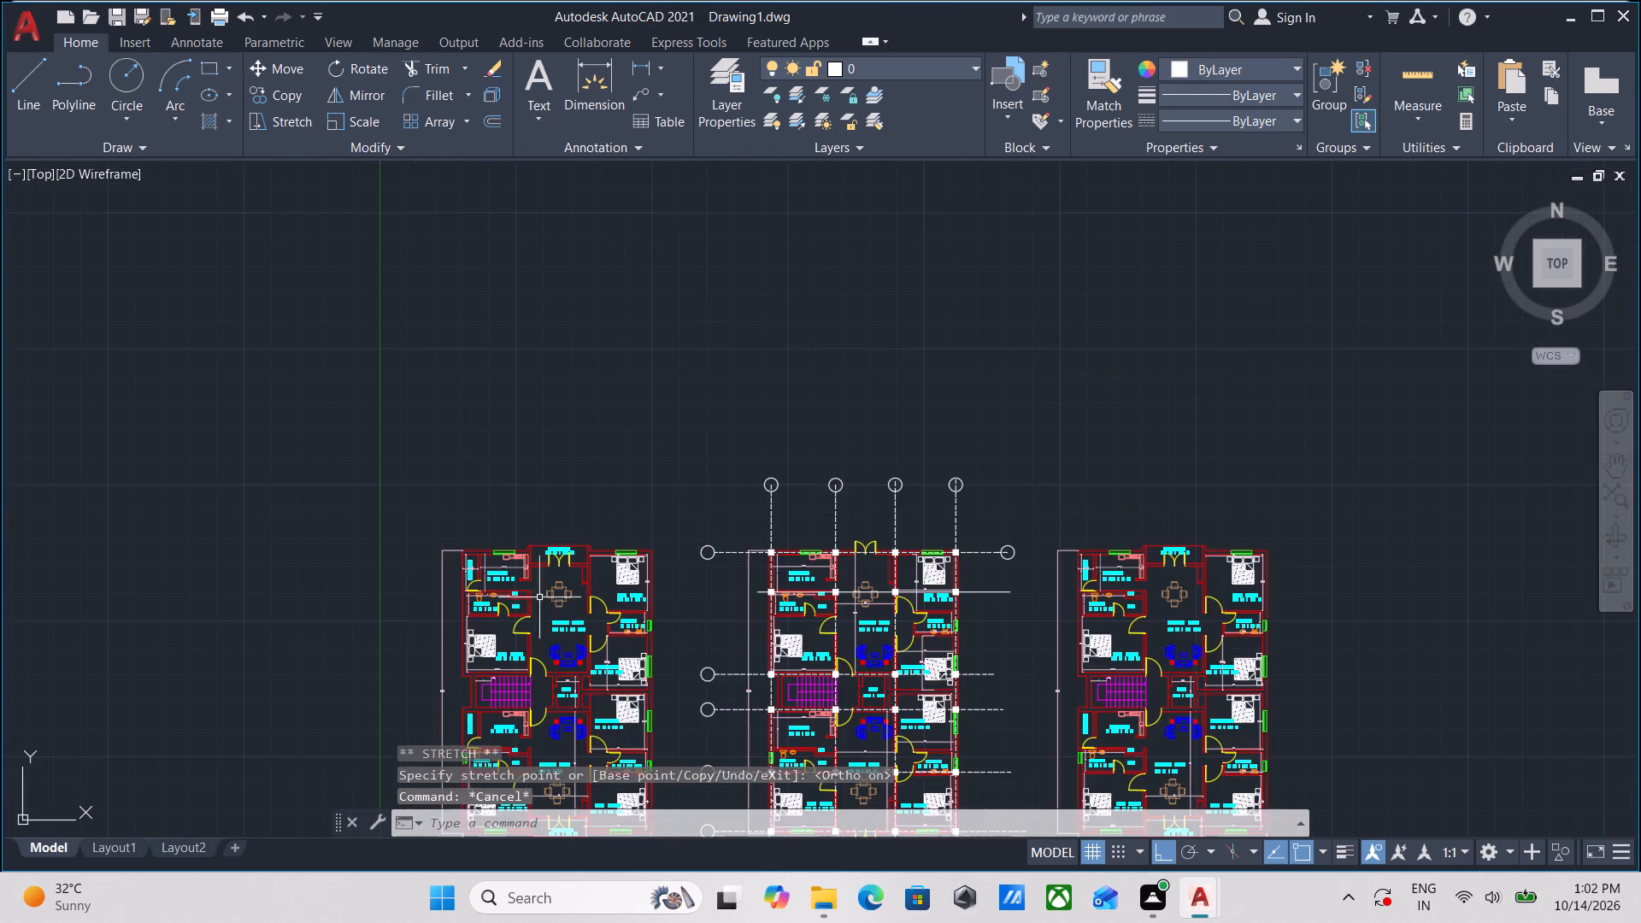
Stretch the west end of the line between the northern kitchen and toilet westward, close to the grid circles' alignment.
{"action": "scroll", "coordinate": [591, 607], "scroll_direction": "up", "scroll_amount": 2}
{"action": "scroll", "coordinate": [915, 554], "scroll_direction": "up", "scroll_amount": 1}
{"action": "middle_click_drag", "start_coordinate": [915, 554], "coordinate": [631, 554]}
{"action": "scroll", "coordinate": [673, 561], "scroll_direction": "up", "scroll_amount": 3}
{"action": "left_click_drag", "start_coordinate": [841, 638], "coordinate": [823, 602]}
{"action": "left_click", "coordinate": [761, 494]}
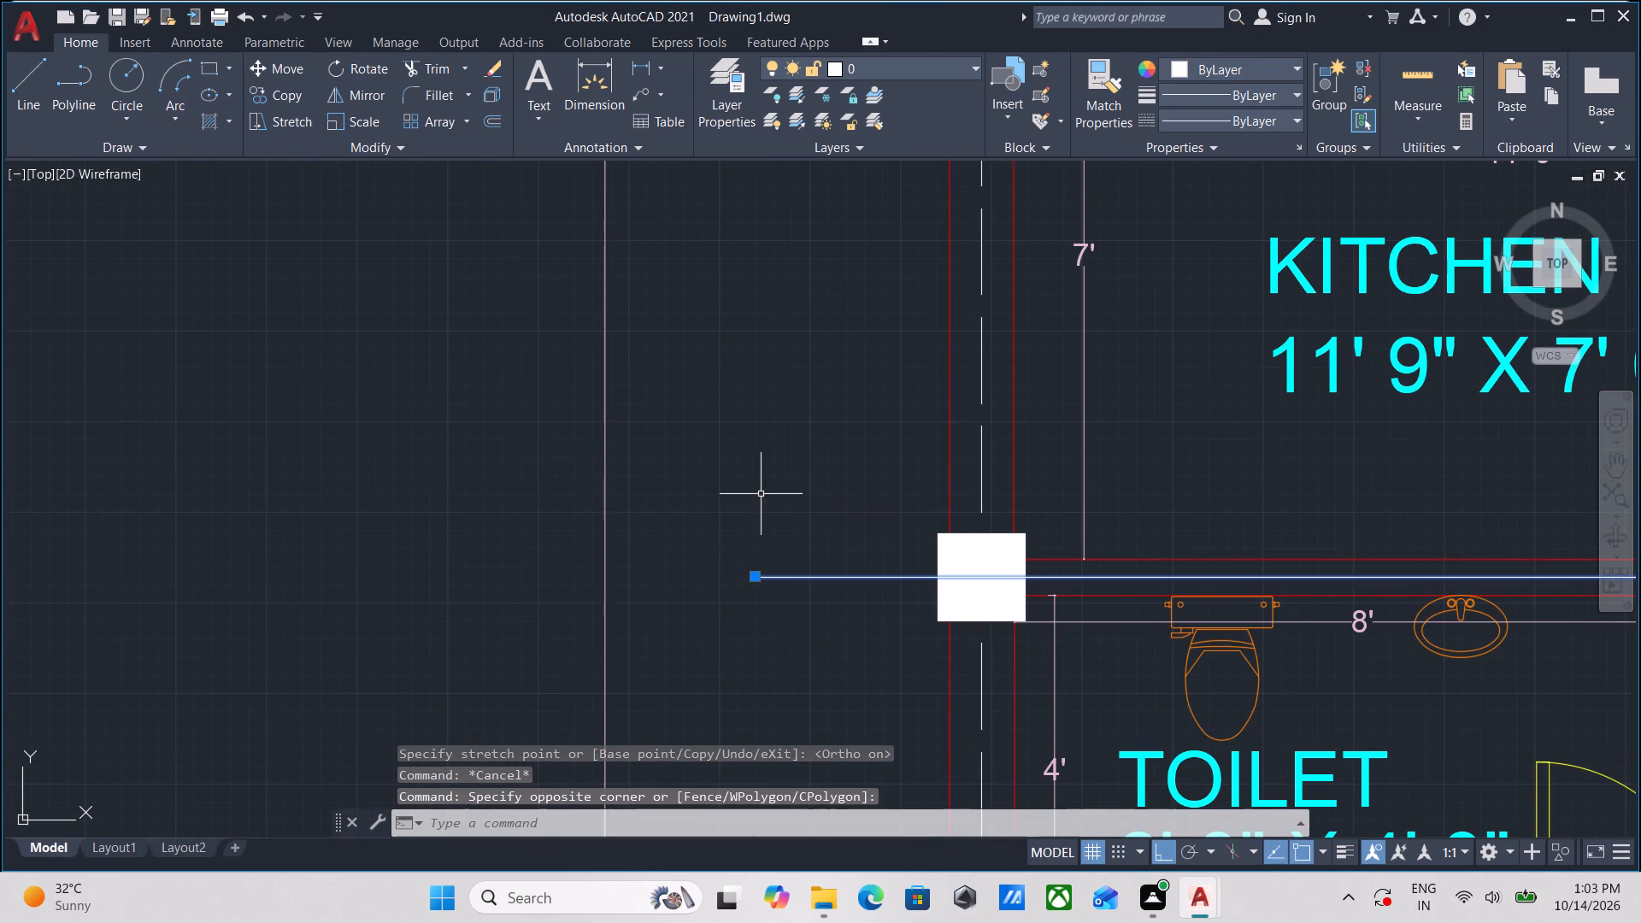
{"action": "left_click", "coordinate": [753, 575]}
{"action": "scroll", "coordinate": [461, 594], "scroll_direction": "down", "scroll_amount": 2}
{"action": "middle_click_drag", "start_coordinate": [461, 594], "coordinate": [587, 604]}
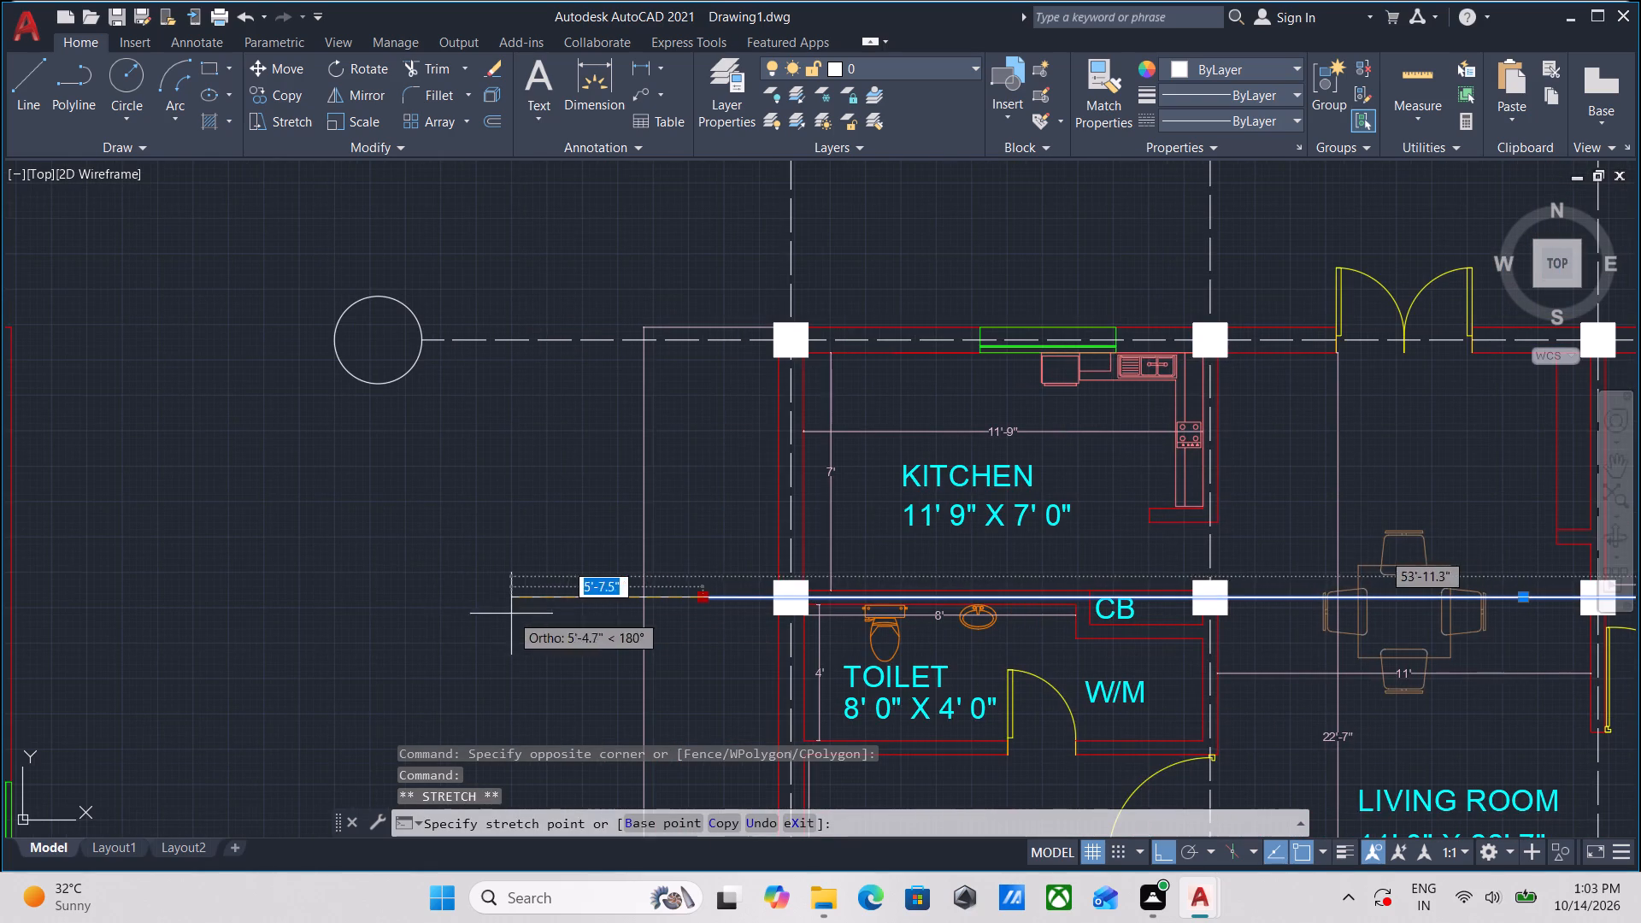
{"action": "left_click", "coordinate": [425, 597]}
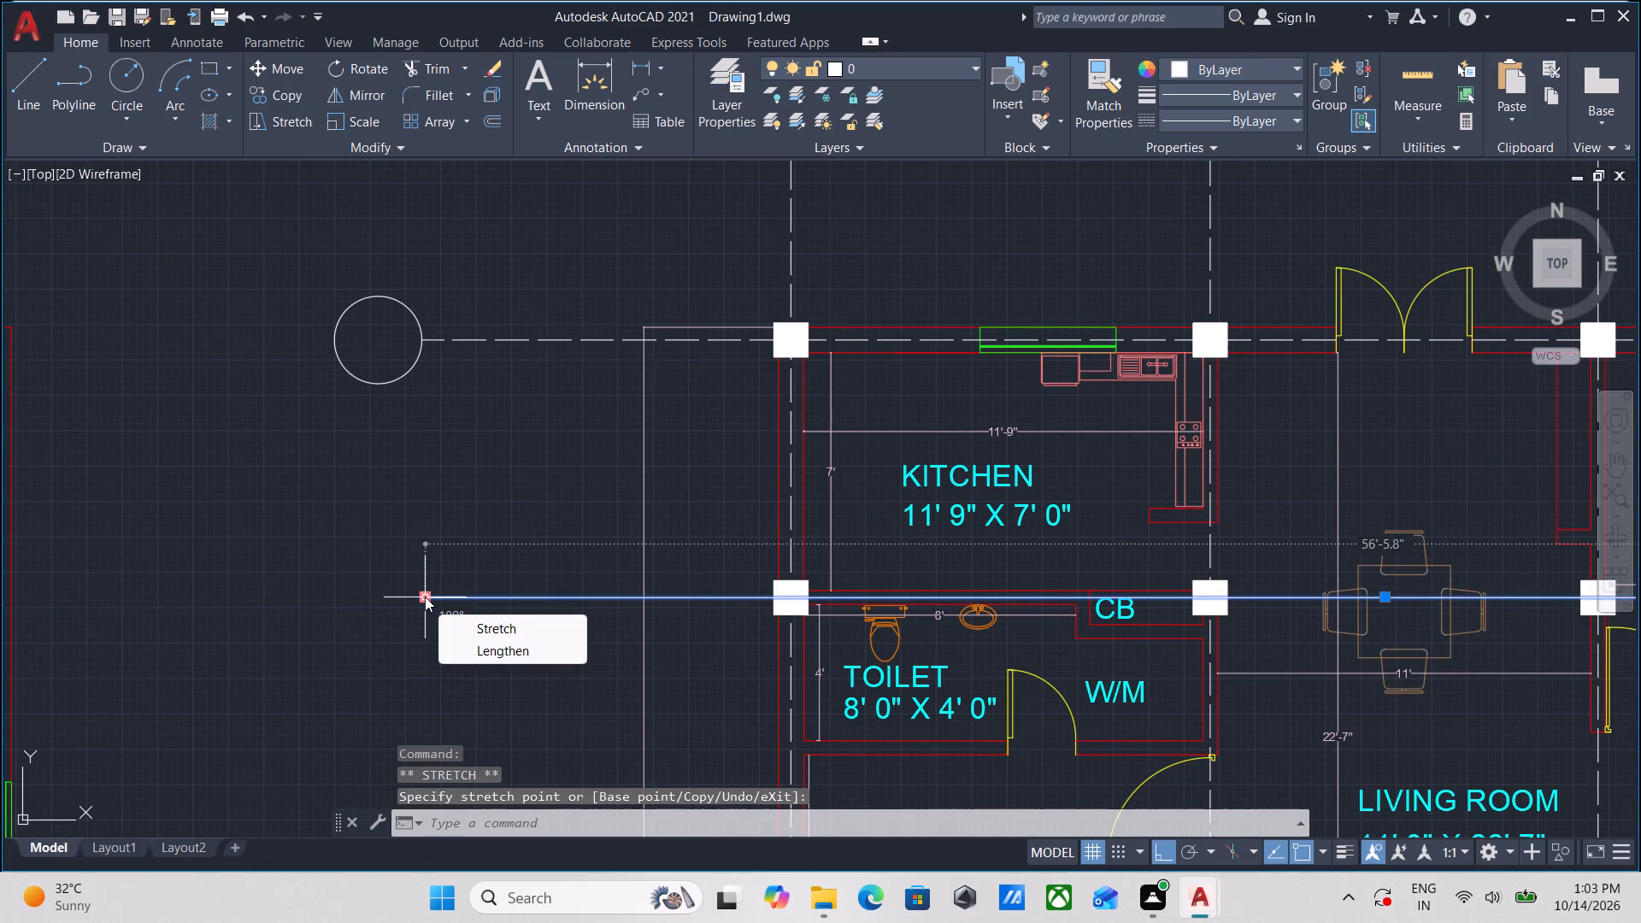
{"action": "key", "text": "Escape"}
{"action": "key", "text": "Escape"}
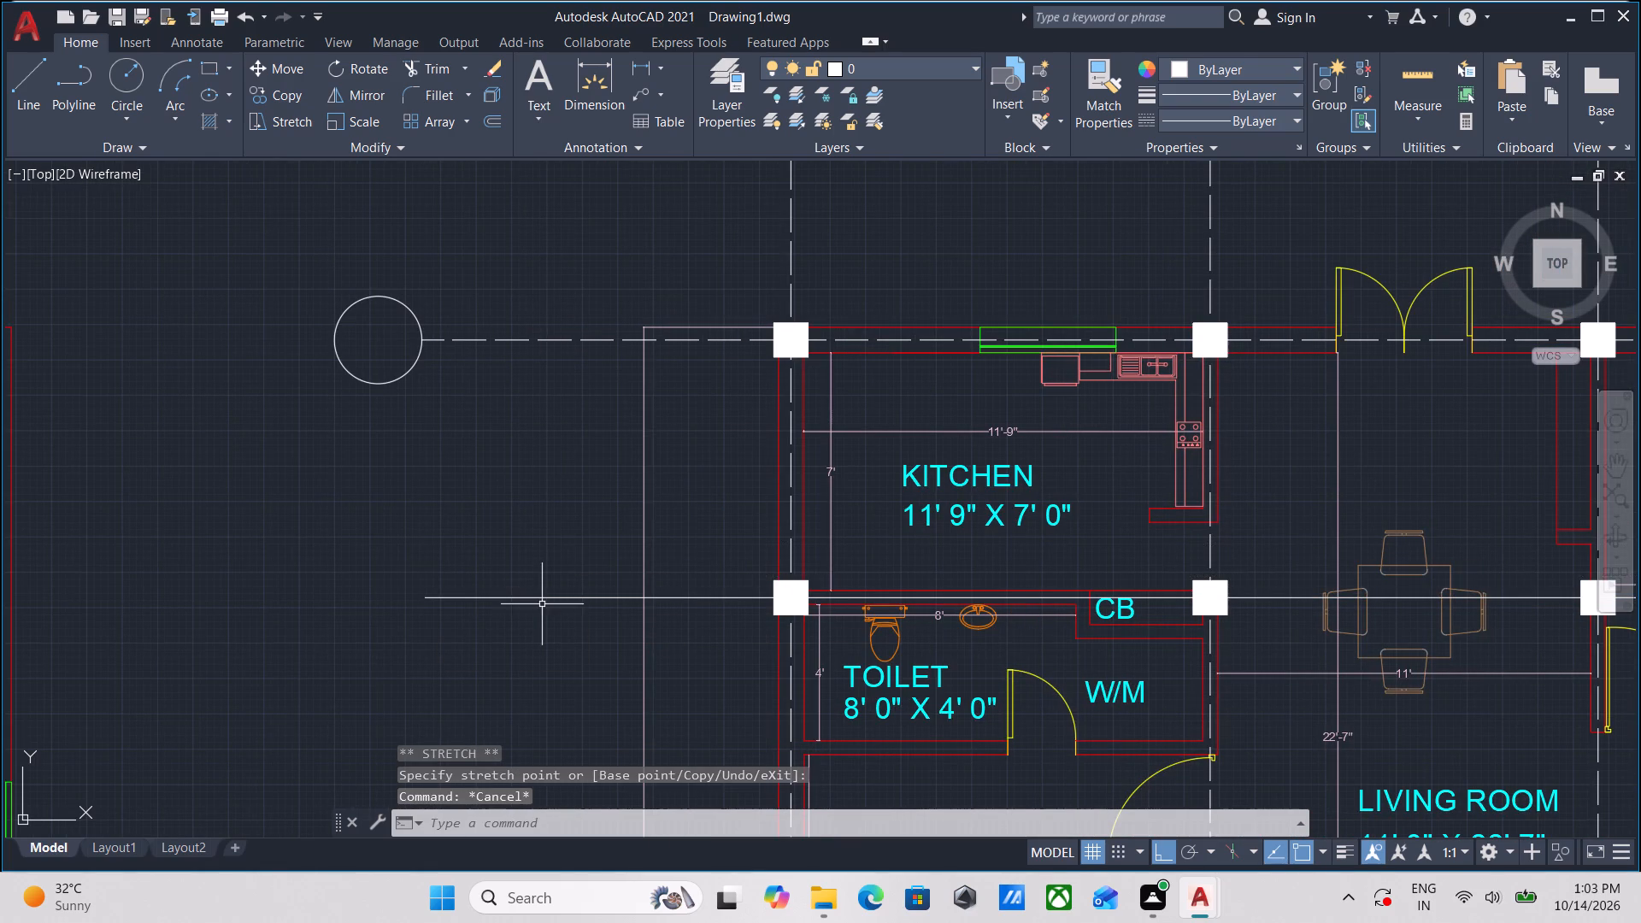
Change the line between the northern kitchen and toilet to the dashed ACAD linetype, matching the other centre lines.
{"action": "left_click", "coordinate": [542, 598]}
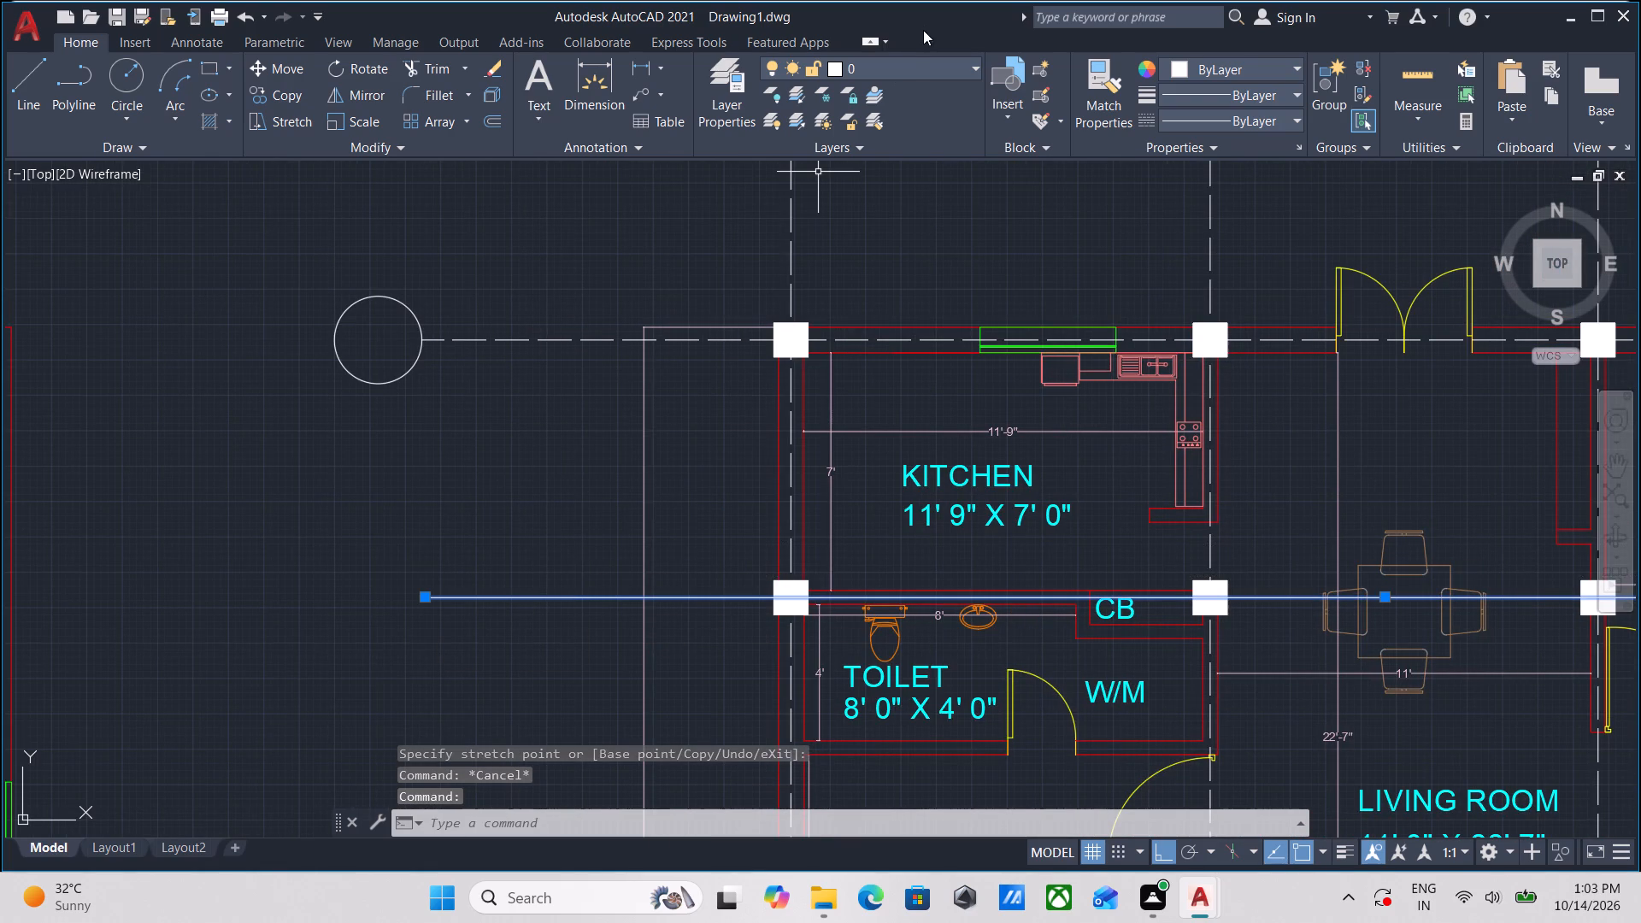
{"action": "left_click", "coordinate": [915, 67]}
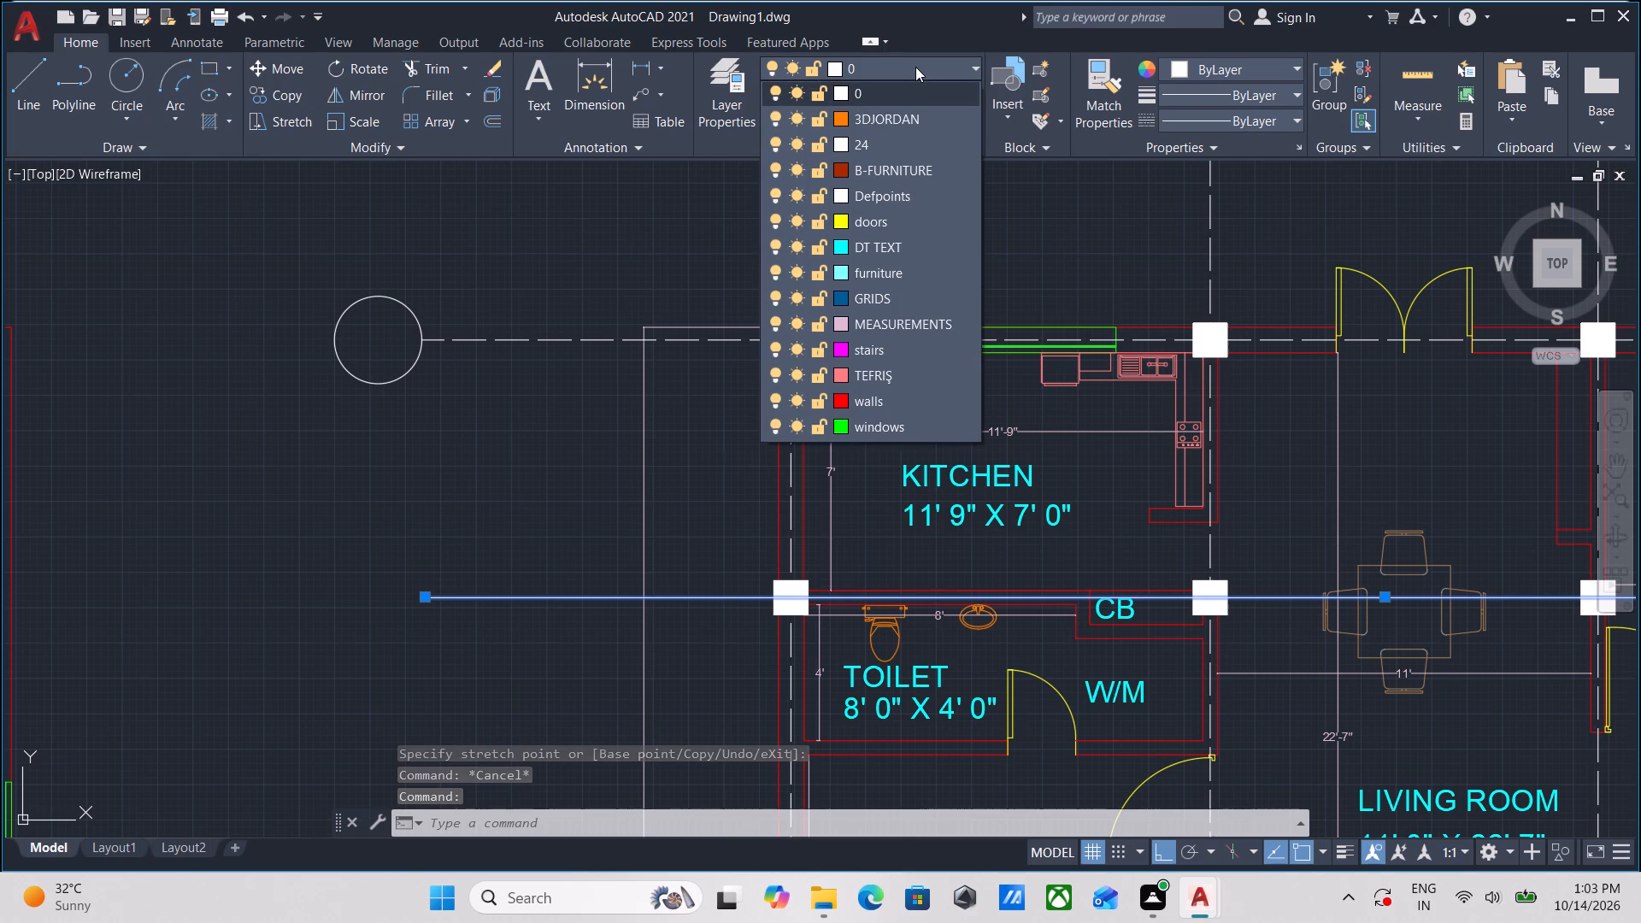
{"action": "left_click", "coordinate": [915, 67]}
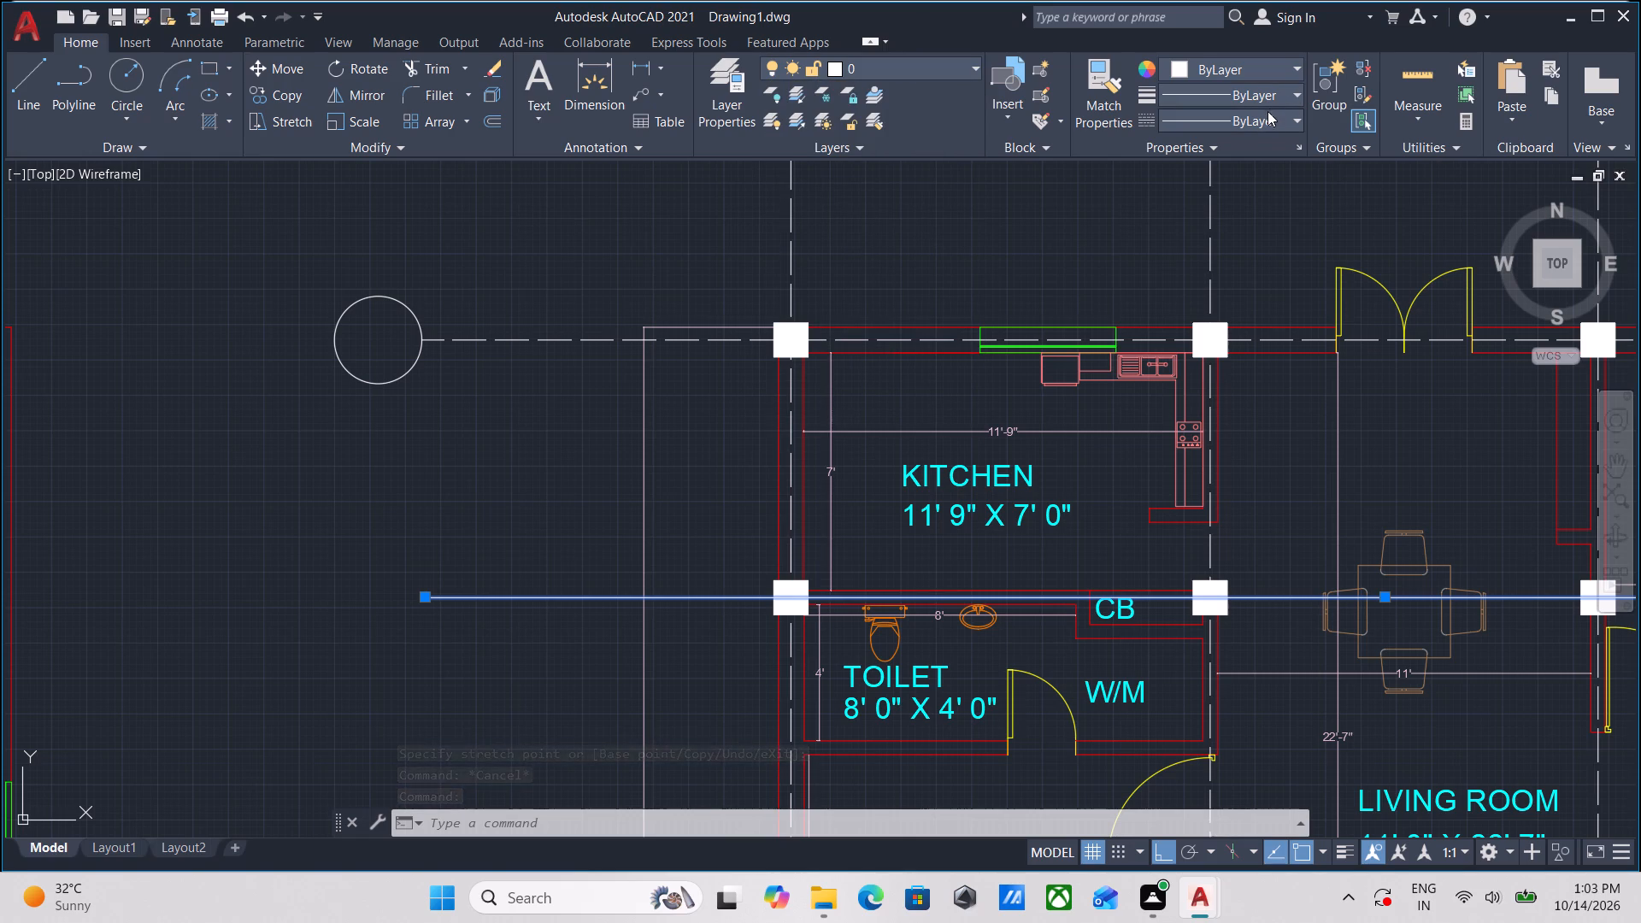
{"action": "left_click", "coordinate": [1268, 116]}
{"action": "left_click", "coordinate": [1244, 202]}
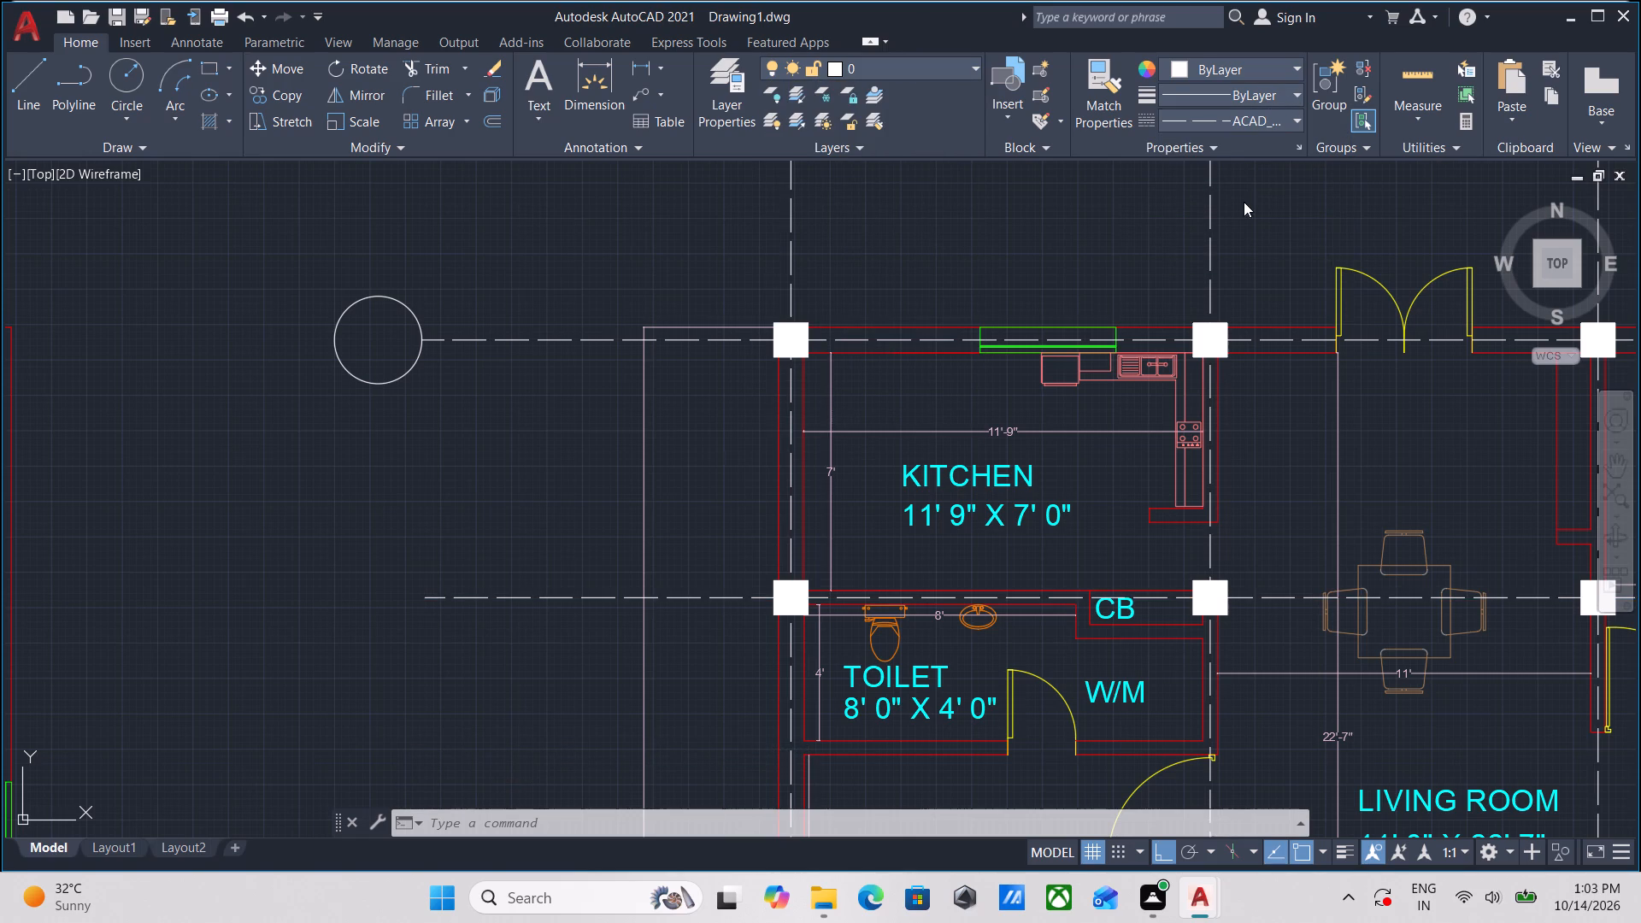
{"action": "key", "text": "Escape"}
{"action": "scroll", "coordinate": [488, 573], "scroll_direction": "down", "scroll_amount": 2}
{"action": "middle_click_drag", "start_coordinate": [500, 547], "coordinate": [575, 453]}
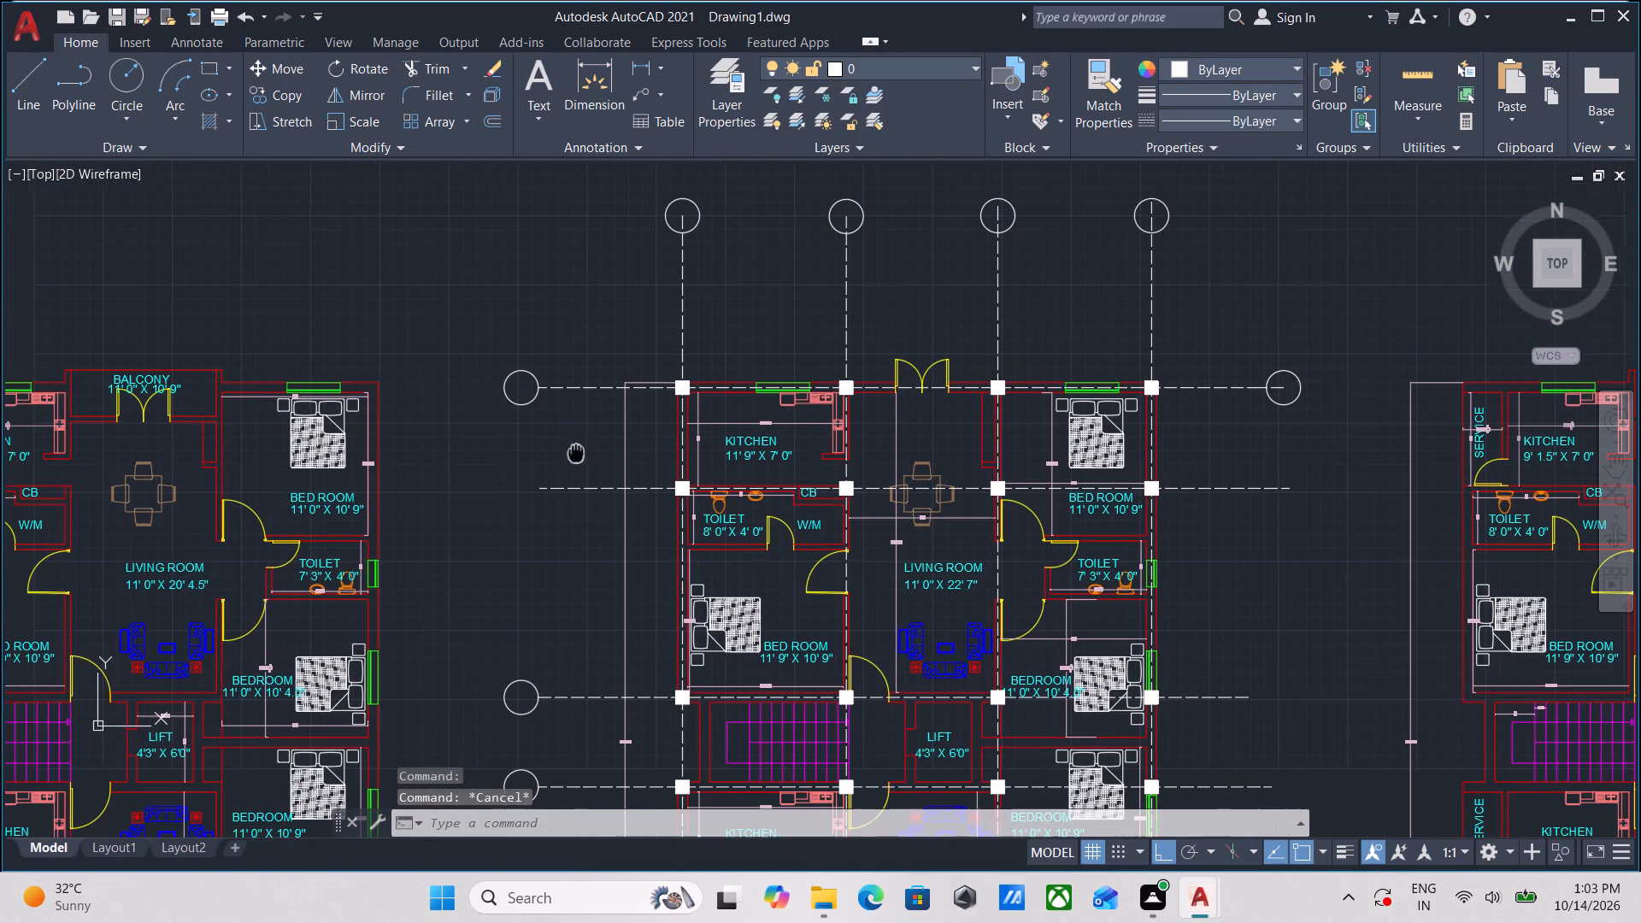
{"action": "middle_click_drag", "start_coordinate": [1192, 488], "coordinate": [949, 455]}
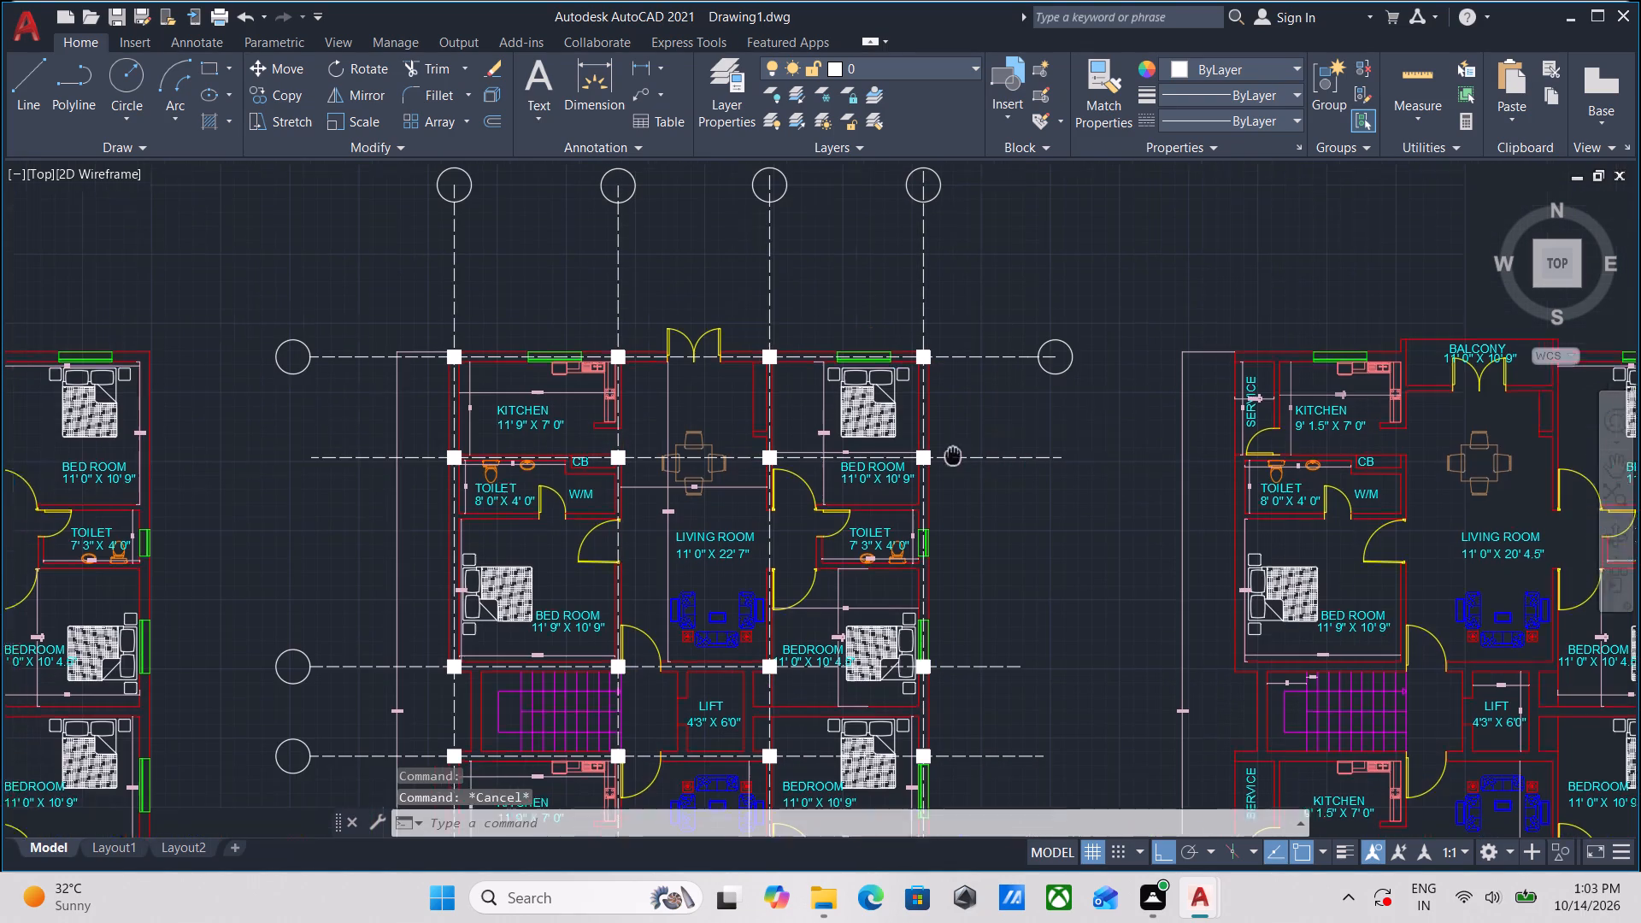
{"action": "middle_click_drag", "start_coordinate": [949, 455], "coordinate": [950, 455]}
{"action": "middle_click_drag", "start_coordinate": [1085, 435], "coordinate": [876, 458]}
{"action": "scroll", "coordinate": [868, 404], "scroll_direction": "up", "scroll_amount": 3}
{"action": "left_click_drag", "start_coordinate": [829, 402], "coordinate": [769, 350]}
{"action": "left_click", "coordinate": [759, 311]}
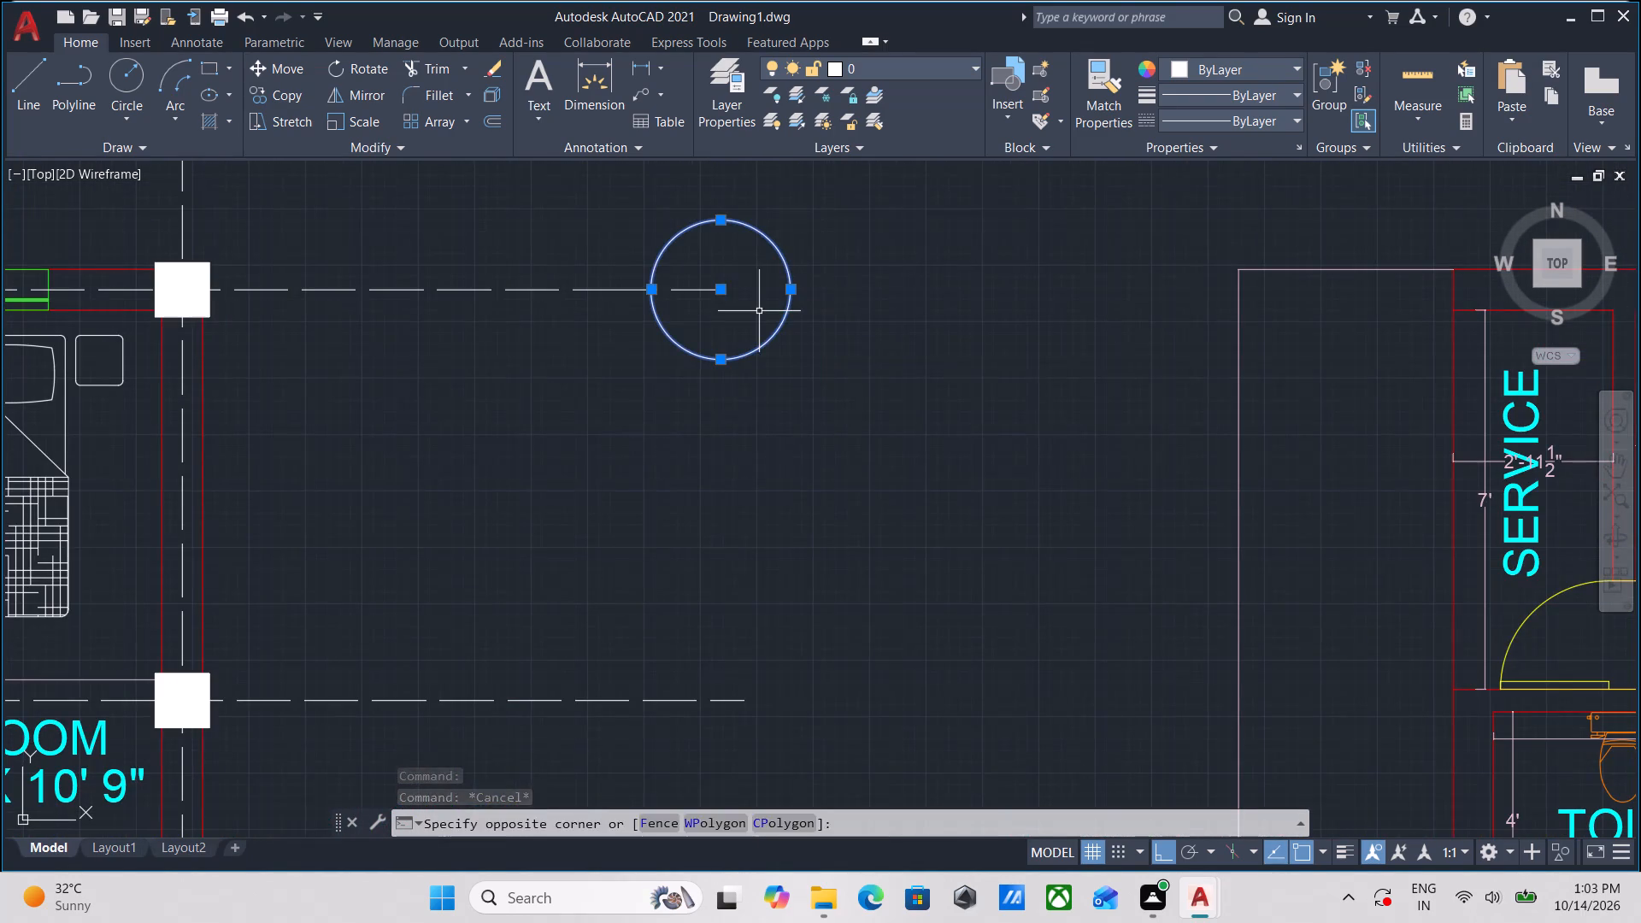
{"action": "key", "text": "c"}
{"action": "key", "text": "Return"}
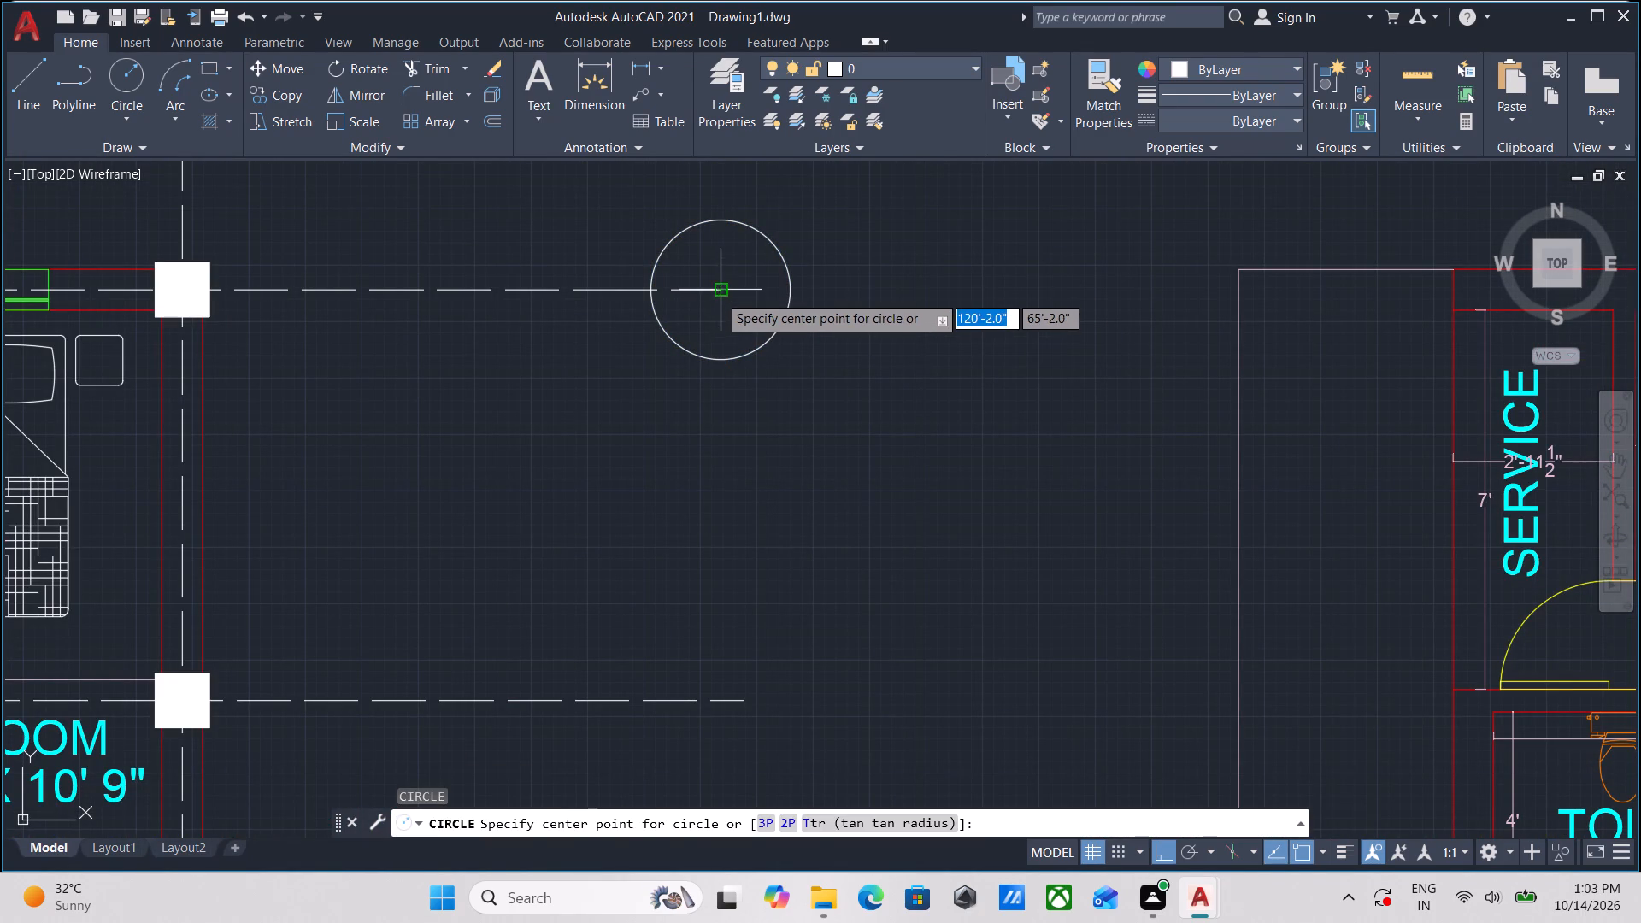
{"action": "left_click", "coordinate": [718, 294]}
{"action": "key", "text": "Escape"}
Copy the northernmost east-end circle straight down onto the kitchen–toilet centre line, 7'-7" below, and the centre line north of the staircase.
{"action": "left_click_drag", "start_coordinate": [772, 407], "coordinate": [761, 367]}
{"action": "left_click", "coordinate": [746, 330]}
{"action": "type", "text": "CO"}
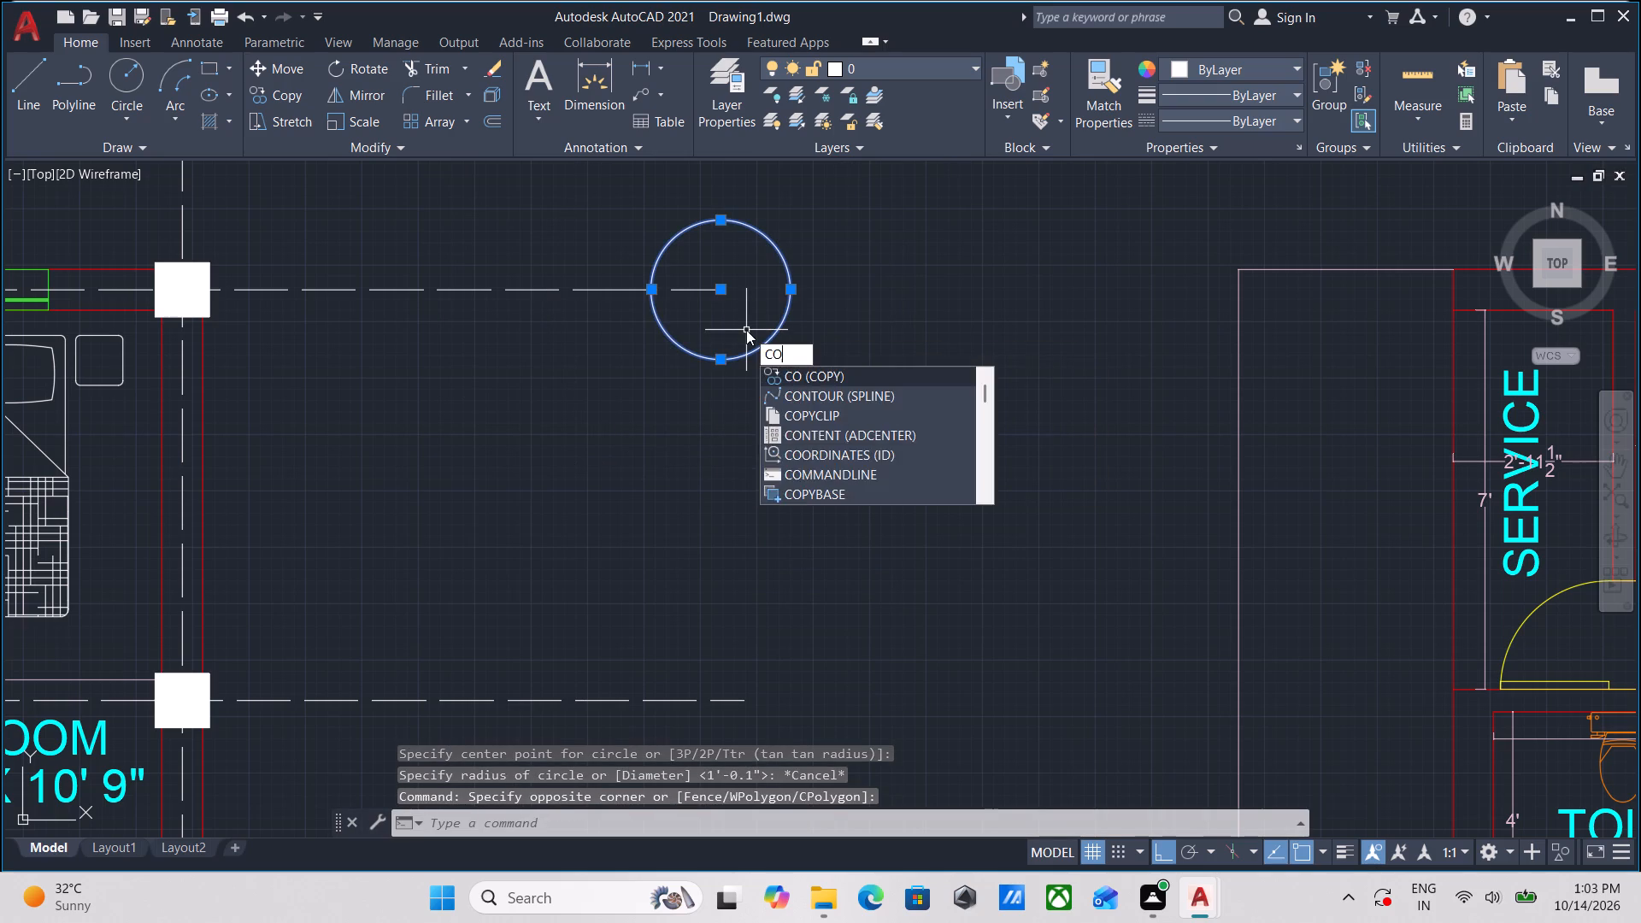
{"action": "key", "text": "Return"}
{"action": "left_click", "coordinate": [721, 293]}
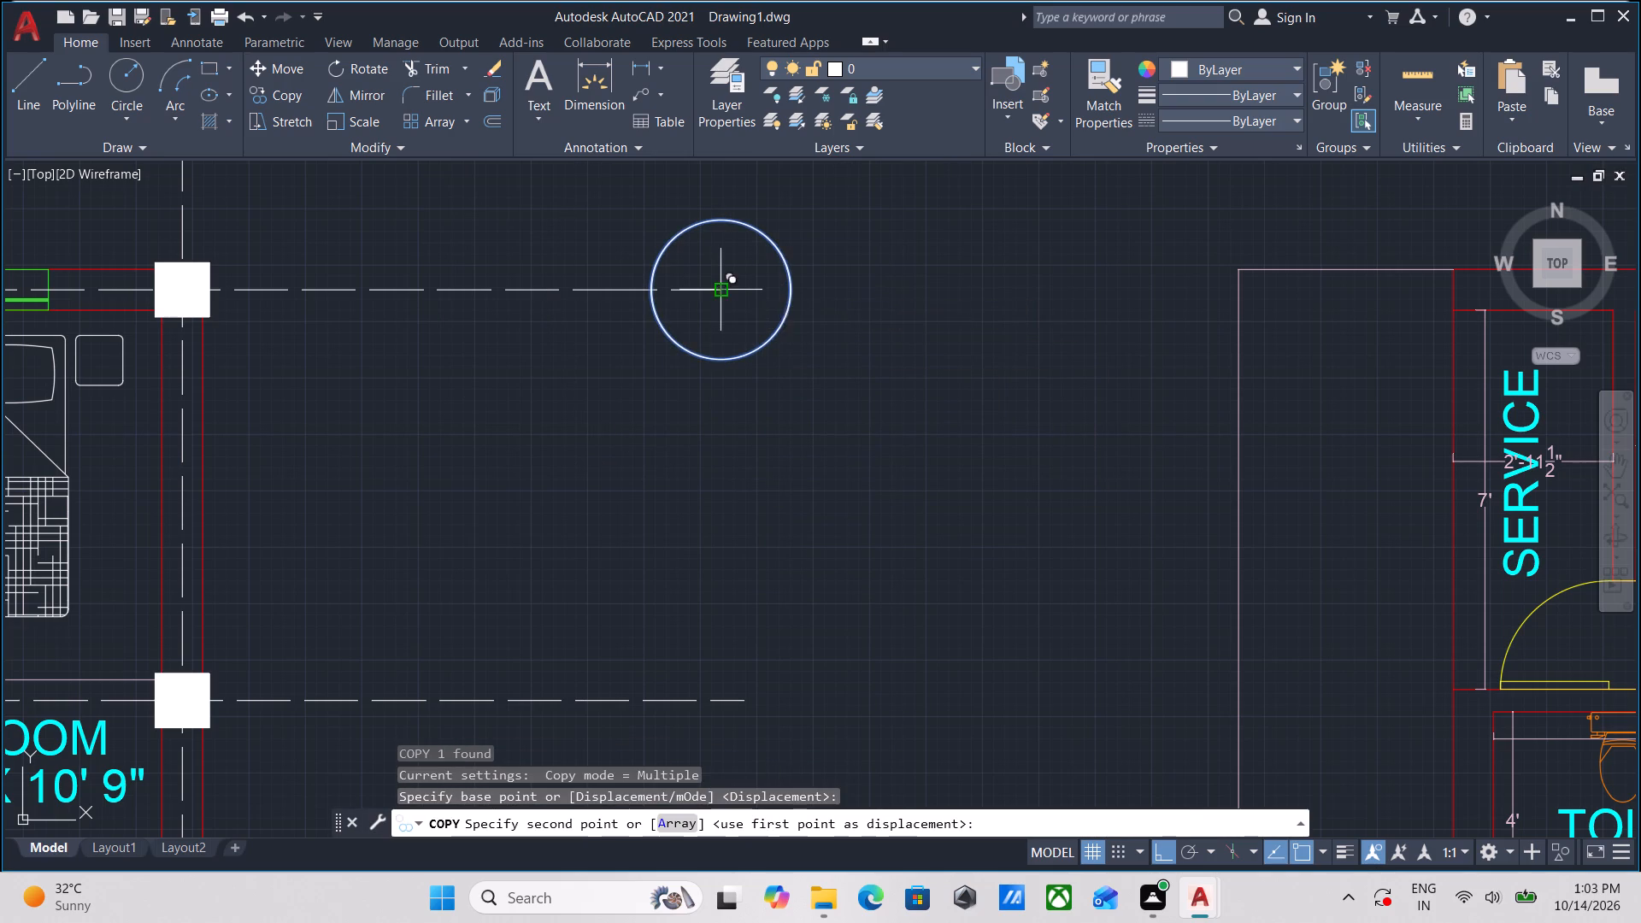
{"action": "left_click", "coordinate": [717, 703]}
{"action": "middle_click_drag", "start_coordinate": [720, 726], "coordinate": [757, 426]}
{"action": "scroll", "coordinate": [809, 632], "scroll_direction": "down", "scroll_amount": 2}
{"action": "middle_click_drag", "start_coordinate": [809, 638], "coordinate": [811, 400]}
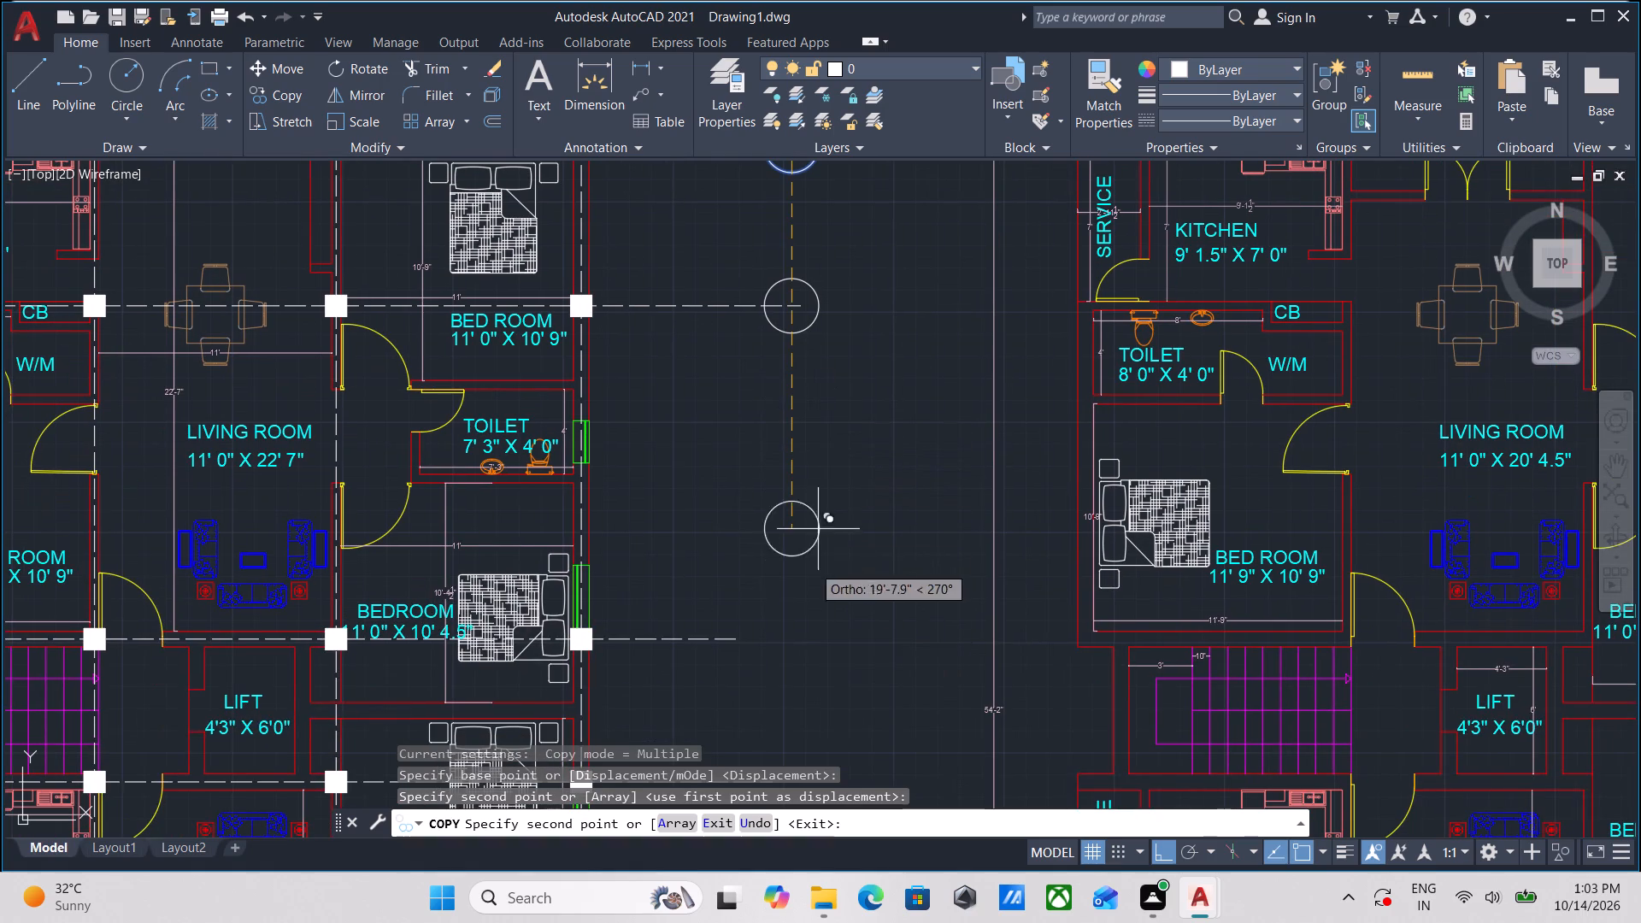
{"action": "left_click", "coordinate": [792, 641]}
Place further circle copies 42'-1" and 53'-5" below the original, on the southern toilet–bedroom centre line and the southernmost centre line.
{"action": "scroll", "coordinate": [797, 694], "scroll_direction": "down", "scroll_amount": 1}
{"action": "middle_click_drag", "start_coordinate": [797, 694], "coordinate": [824, 337]}
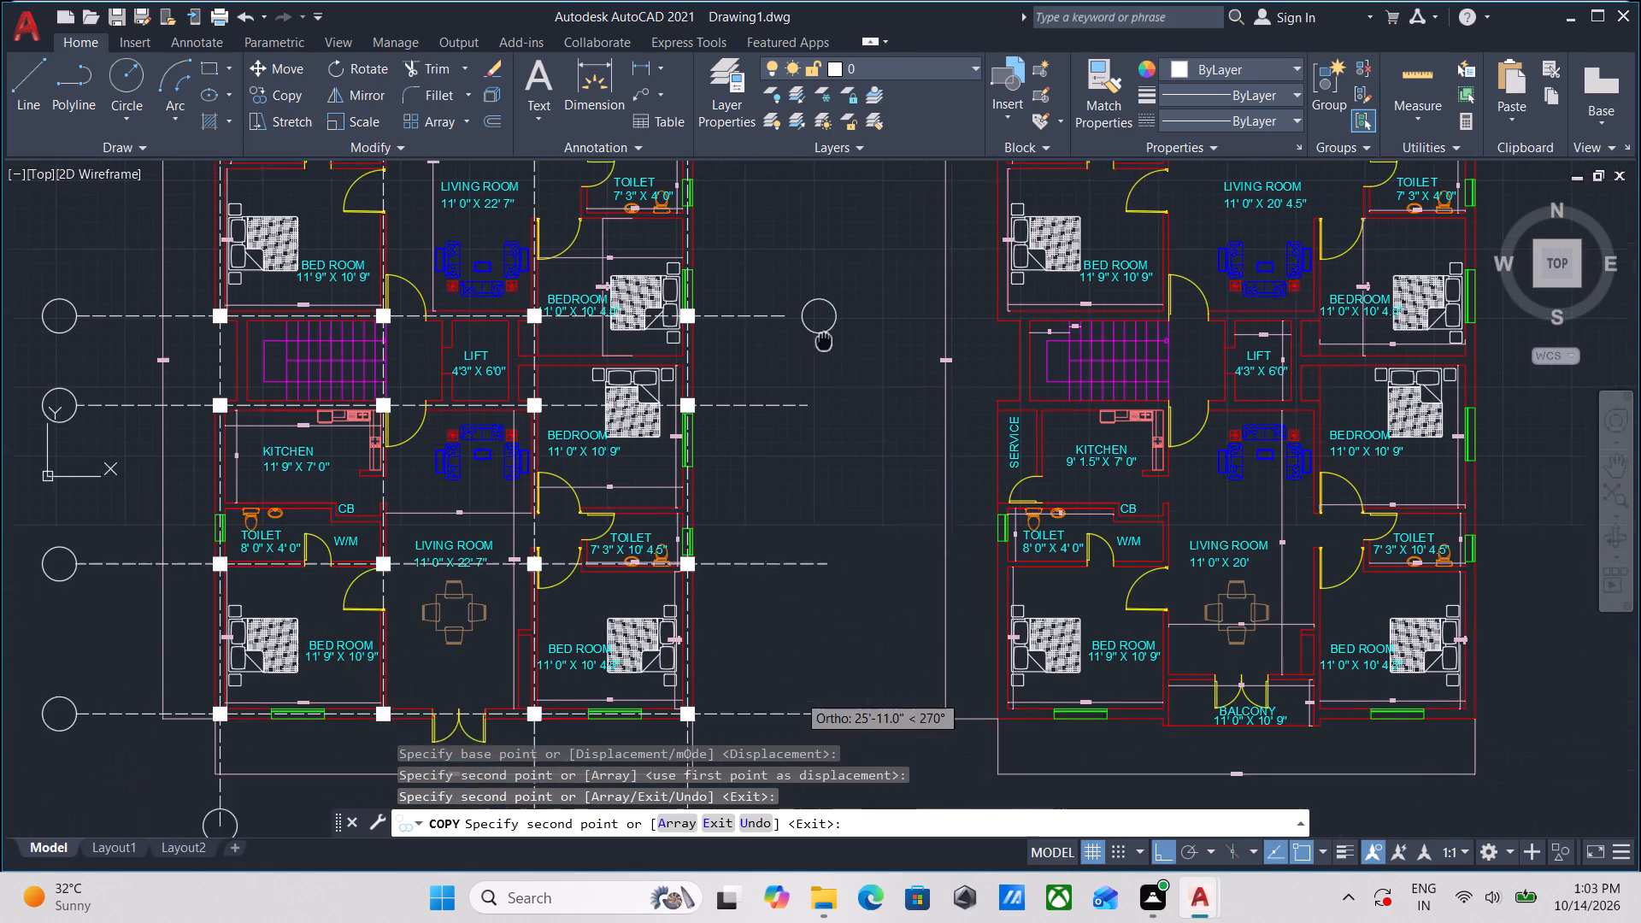
{"action": "middle_click_drag", "start_coordinate": [824, 337], "coordinate": [824, 338]}
{"action": "scroll", "coordinate": [822, 556], "scroll_direction": "up", "scroll_amount": 2}
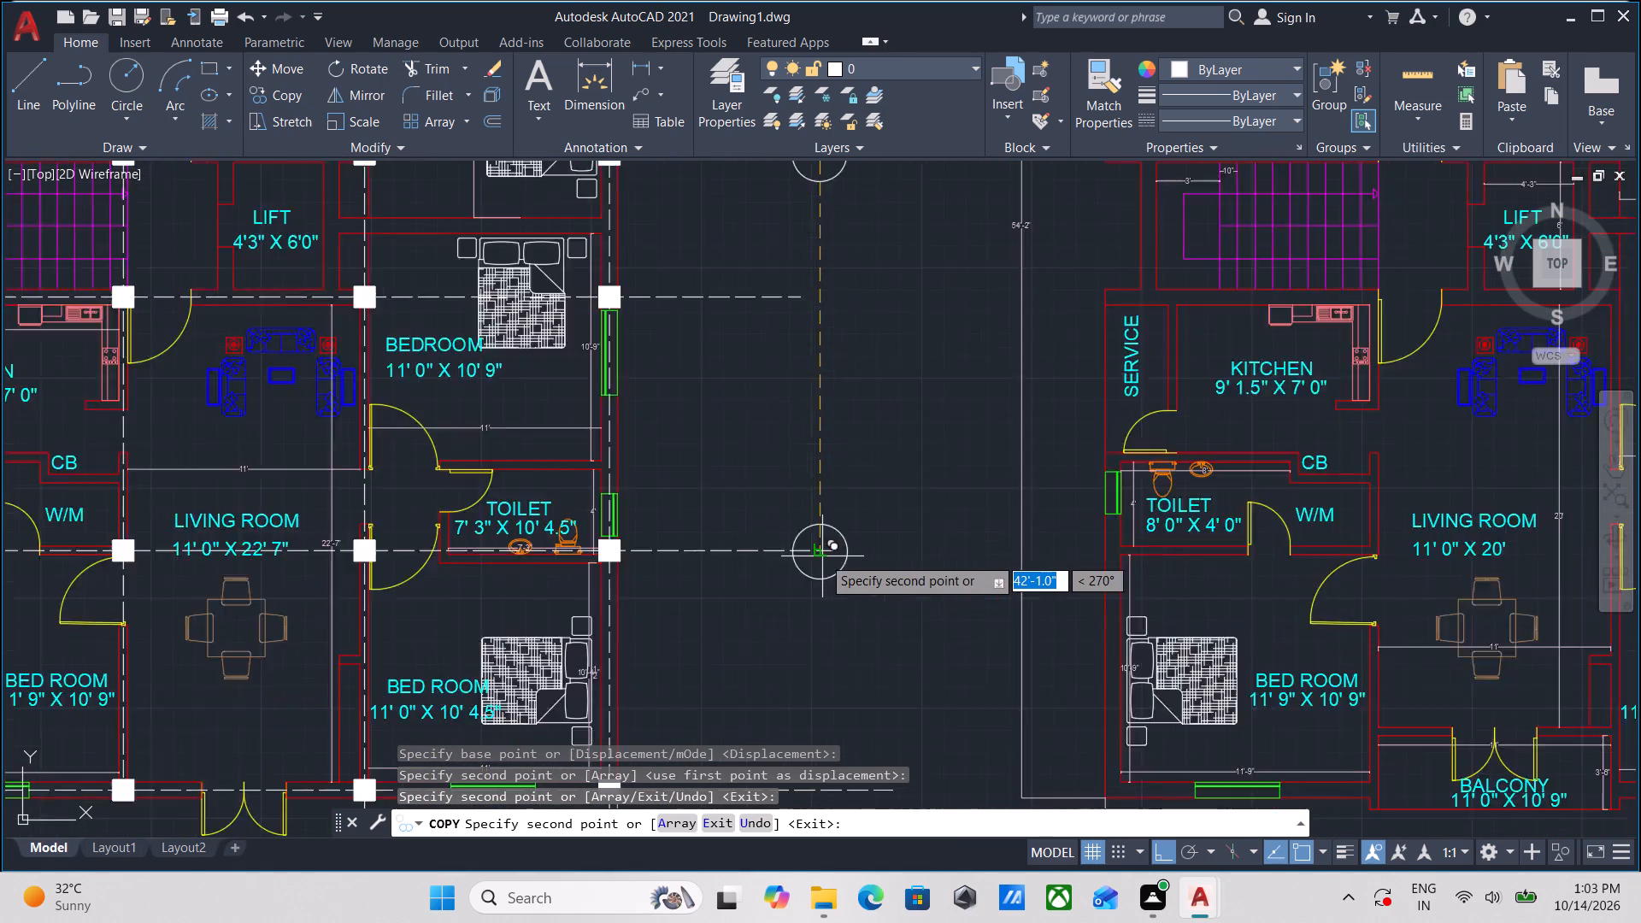
{"action": "left_click", "coordinate": [820, 547]}
{"action": "scroll", "coordinate": [829, 634], "scroll_direction": "down", "scroll_amount": 1}
{"action": "middle_click_drag", "start_coordinate": [829, 634], "coordinate": [842, 383]}
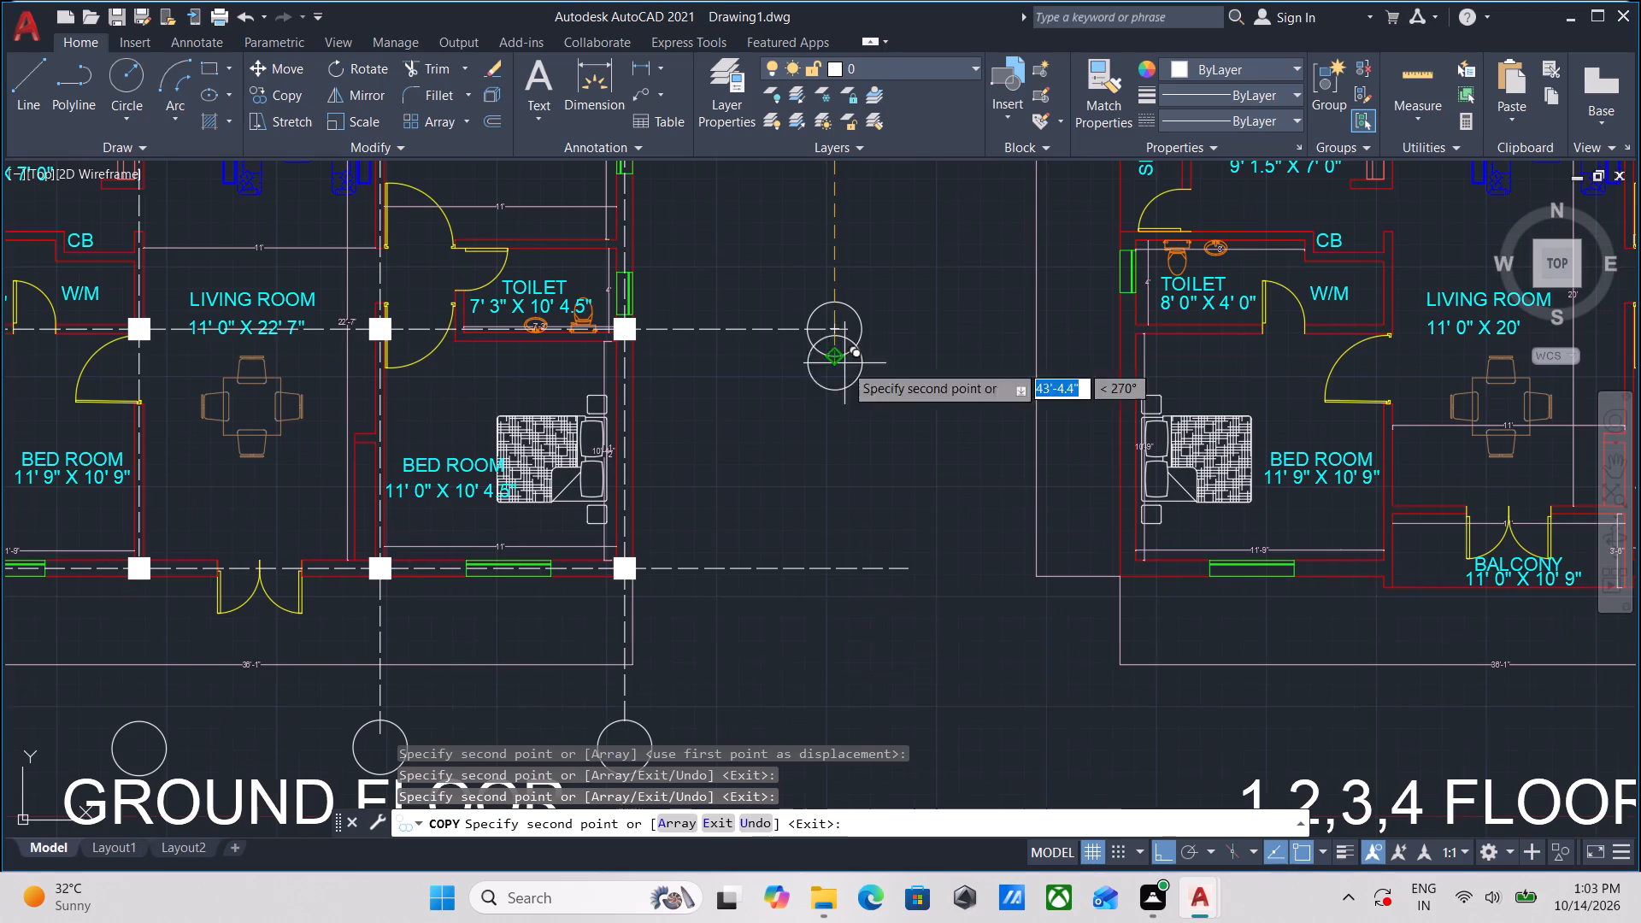
{"action": "left_click", "coordinate": [829, 570]}
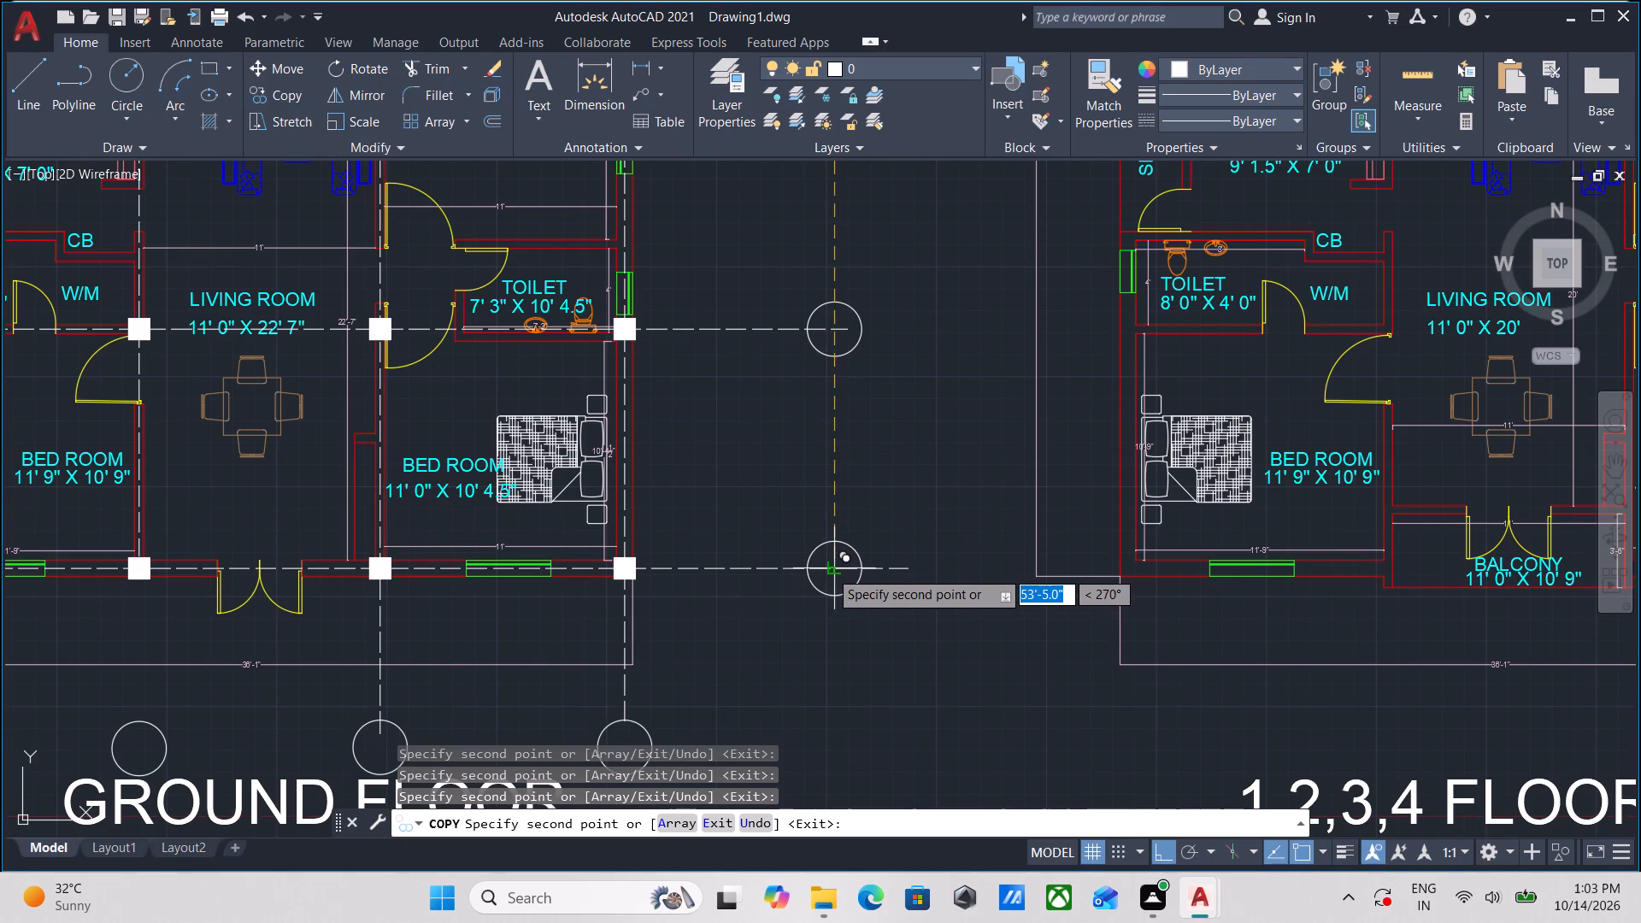
Trim the southernmost and southern toilet–bedroom centre lines back to the edges of their east-end grid circles.
{"action": "key", "text": "Escape"}
{"action": "scroll", "coordinate": [886, 584], "scroll_direction": "up", "scroll_amount": 1}
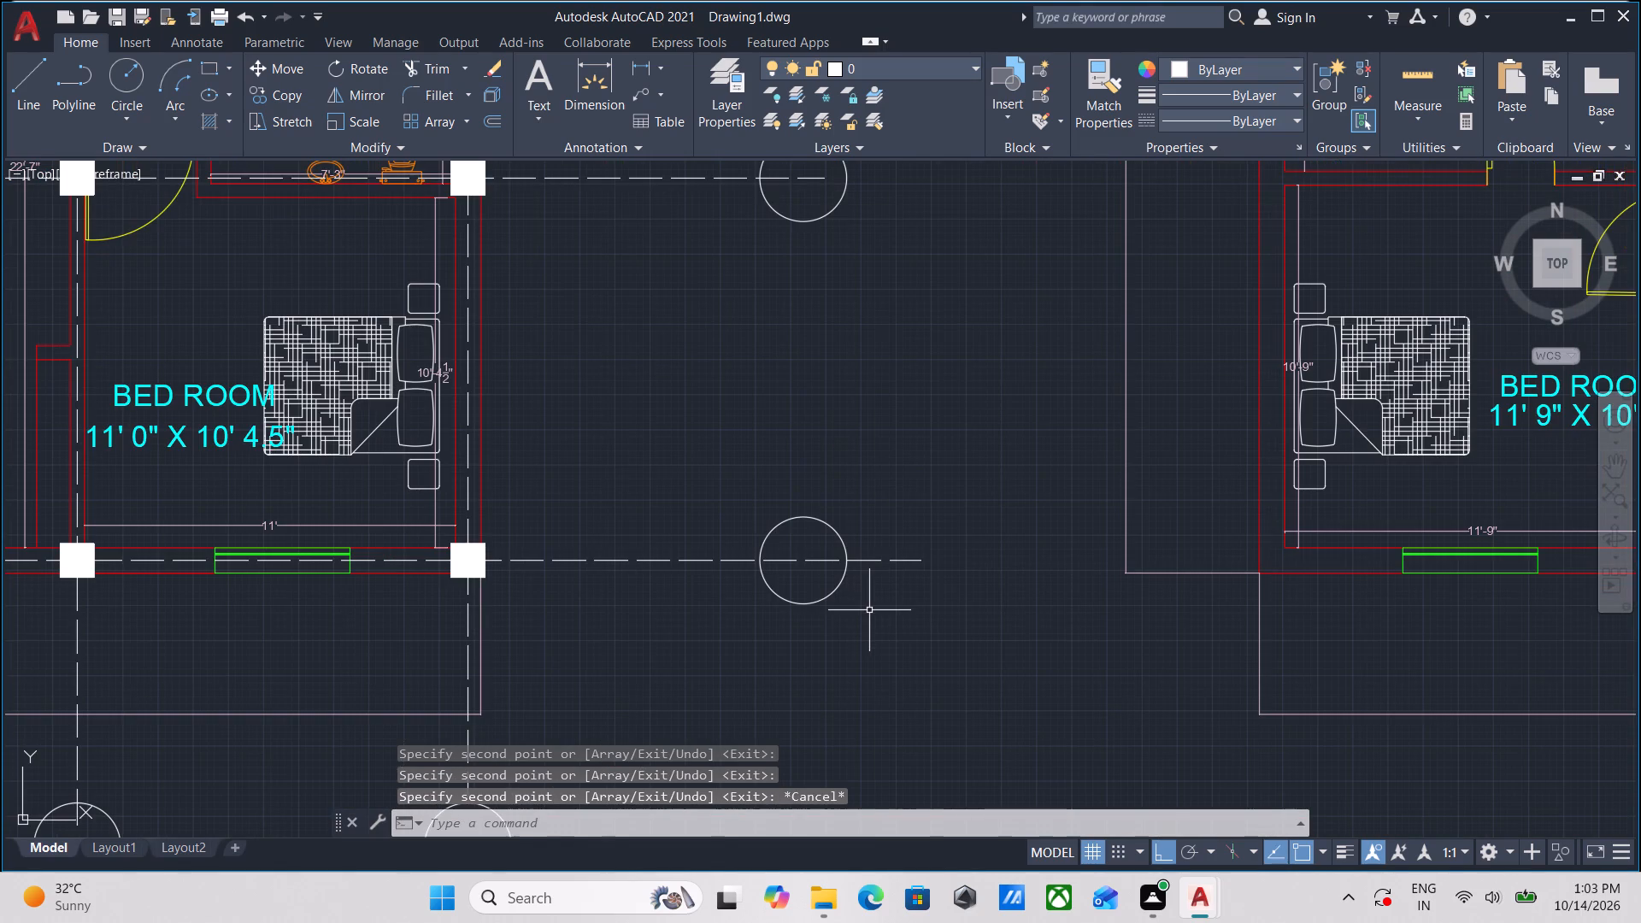
{"action": "type", "text": "TR"}
{"action": "key", "text": "Return"}
{"action": "left_click", "coordinate": [869, 613]}
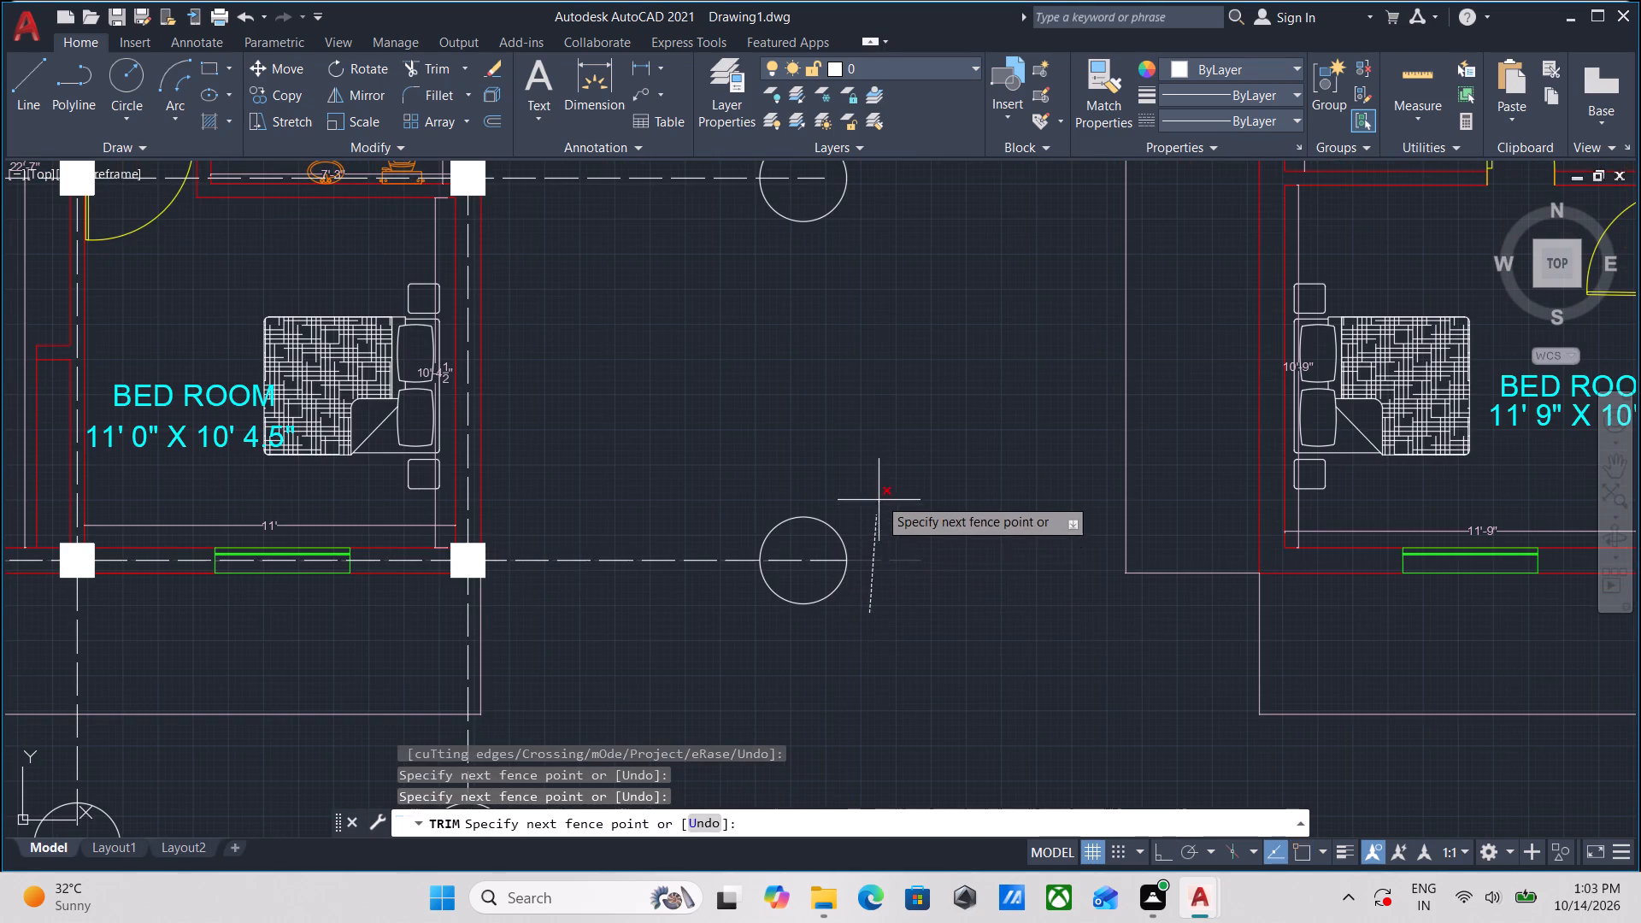
{"action": "left_click", "coordinate": [879, 491]}
{"action": "left_click", "coordinate": [809, 586]}
{"action": "left_click", "coordinate": [809, 536]}
{"action": "middle_click_drag", "start_coordinate": [831, 372], "coordinate": [771, 635]}
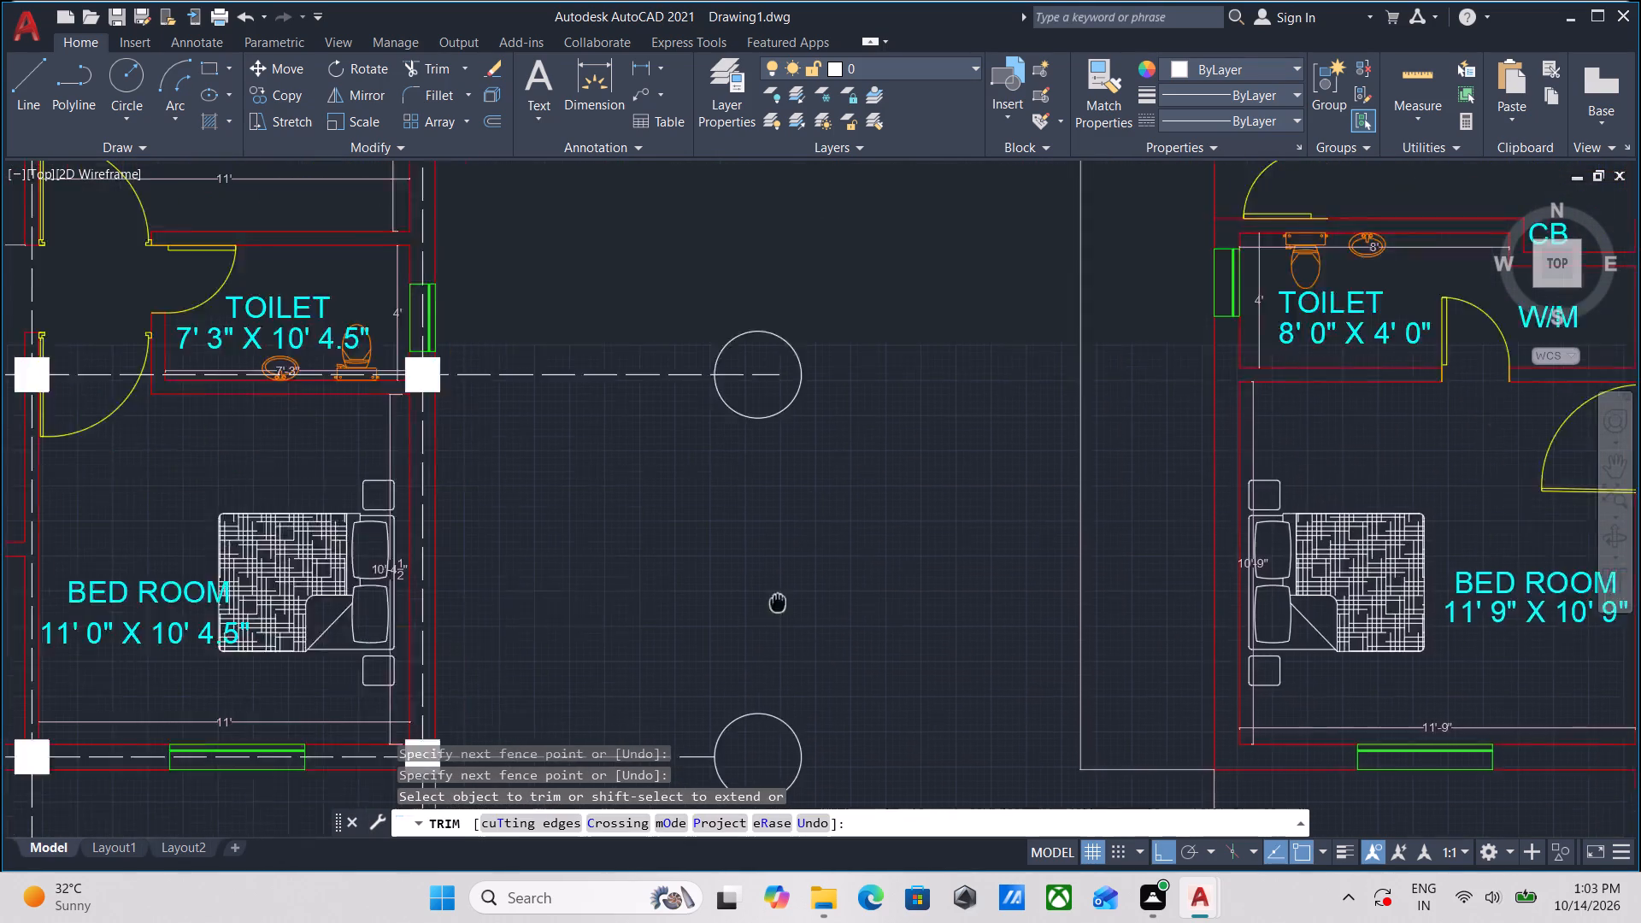
{"action": "middle_click_drag", "start_coordinate": [771, 635], "coordinate": [766, 650]}
{"action": "left_click", "coordinate": [743, 475]}
{"action": "left_click", "coordinate": [743, 424]}
{"action": "scroll", "coordinate": [791, 327], "scroll_direction": "down", "scroll_amount": 1}
{"action": "middle_click_drag", "start_coordinate": [791, 327], "coordinate": [763, 591]}
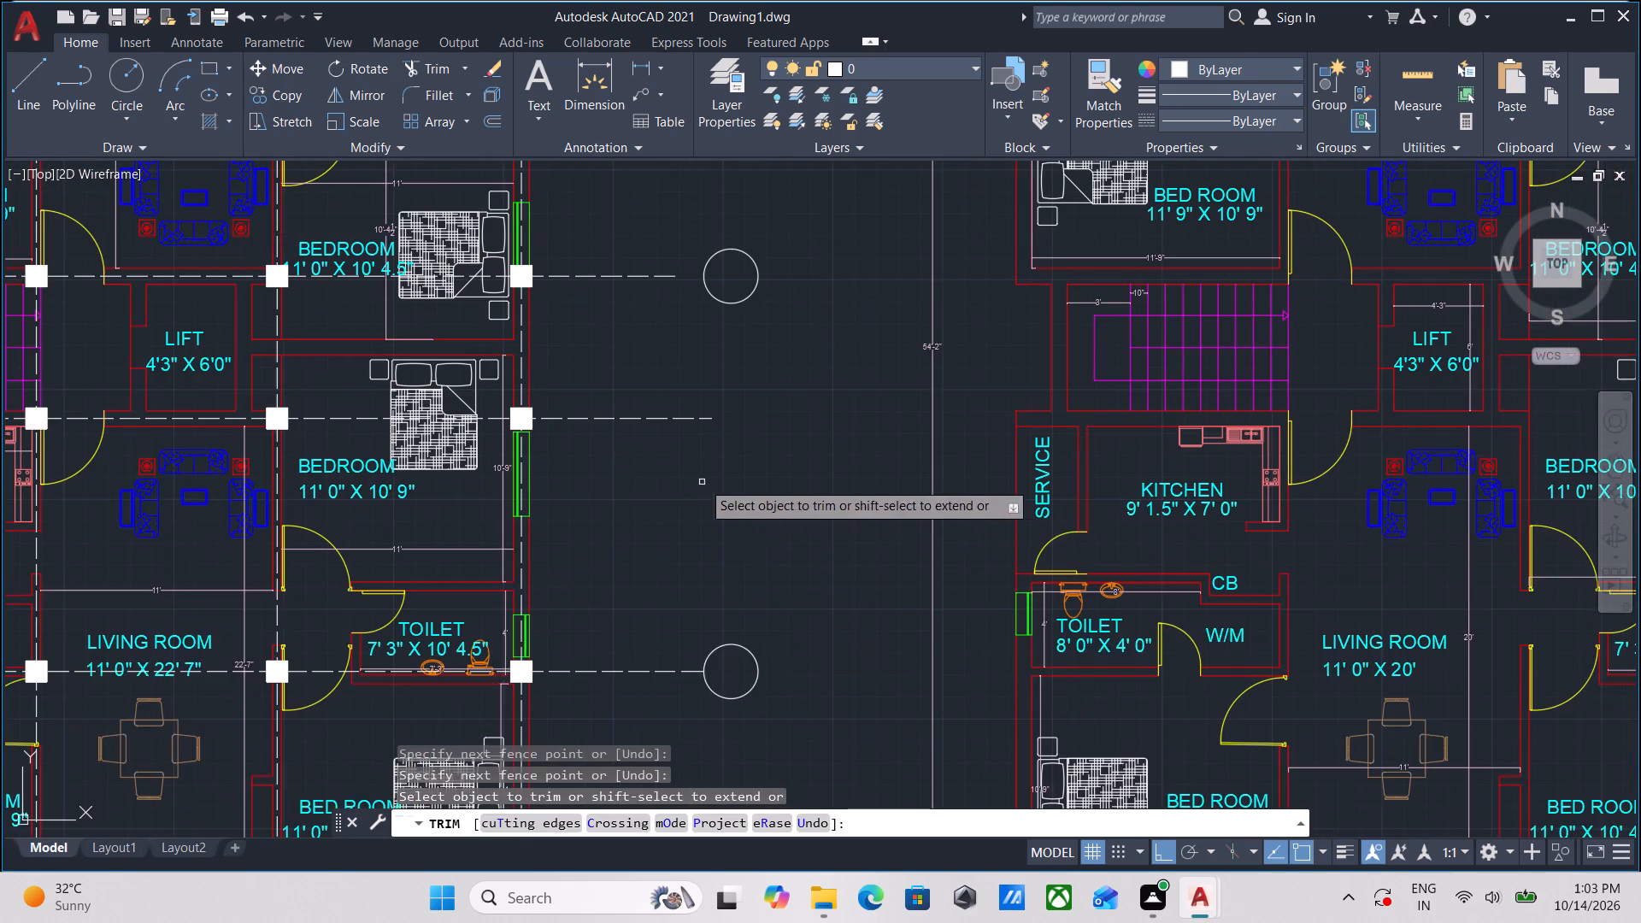
{"action": "middle_click_drag", "start_coordinate": [702, 481], "coordinate": [691, 597]}
{"action": "key", "text": "Escape"}
Extend the centre line north of the staircase eastward to the edge of its grid circle.
{"action": "scroll", "coordinate": [658, 404], "scroll_direction": "up", "scroll_amount": 2}
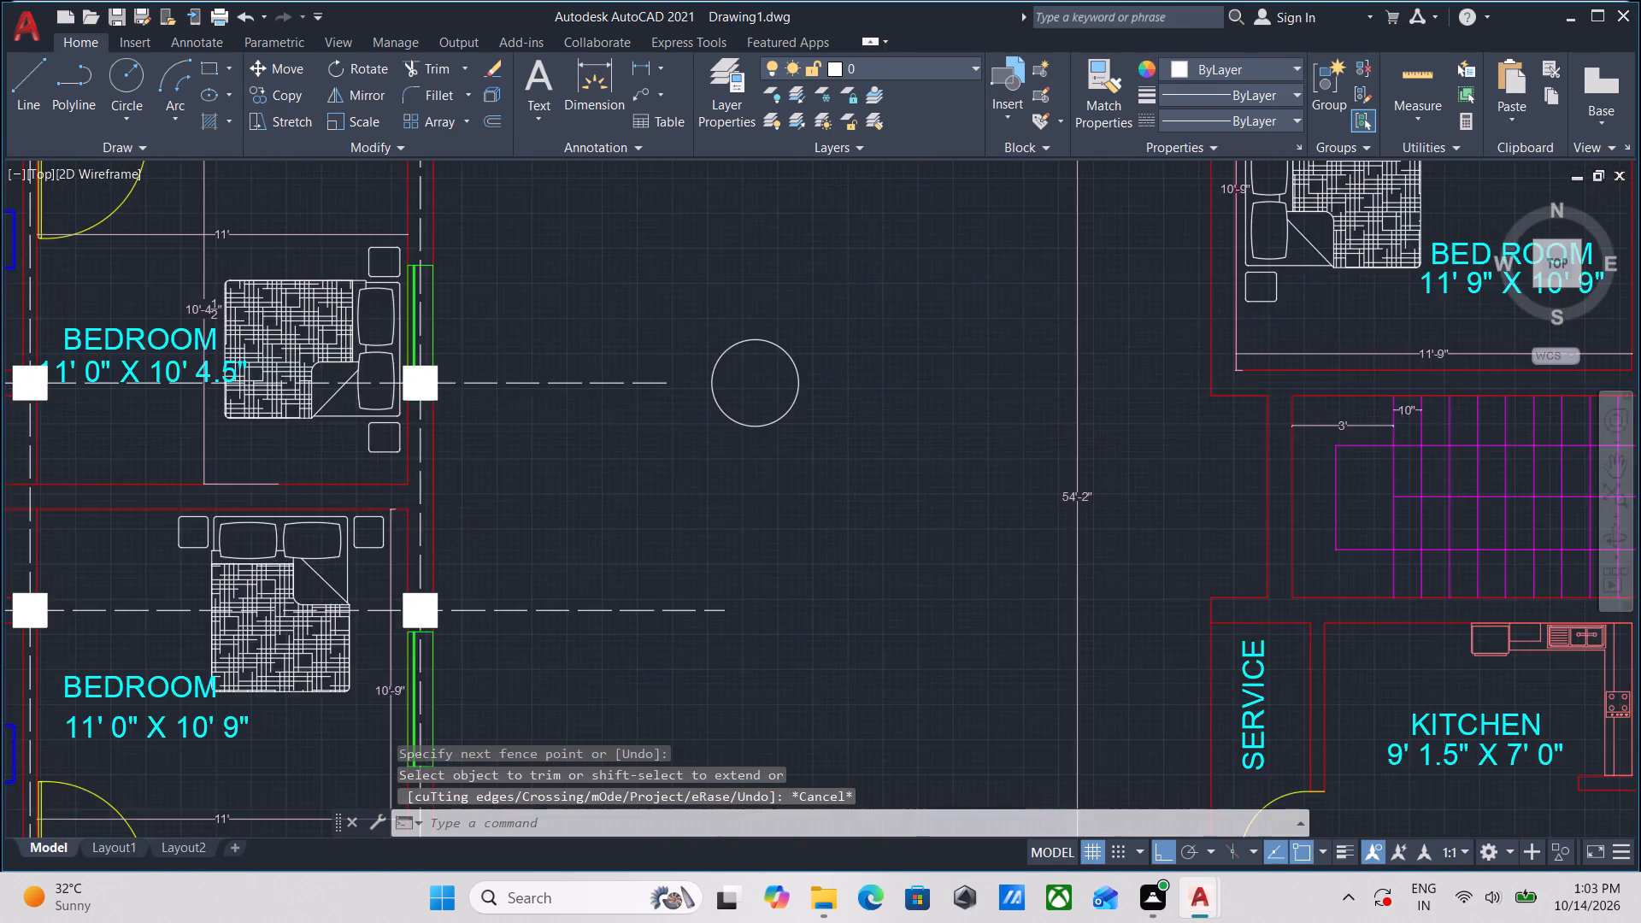
{"action": "type", "text": "EX"}
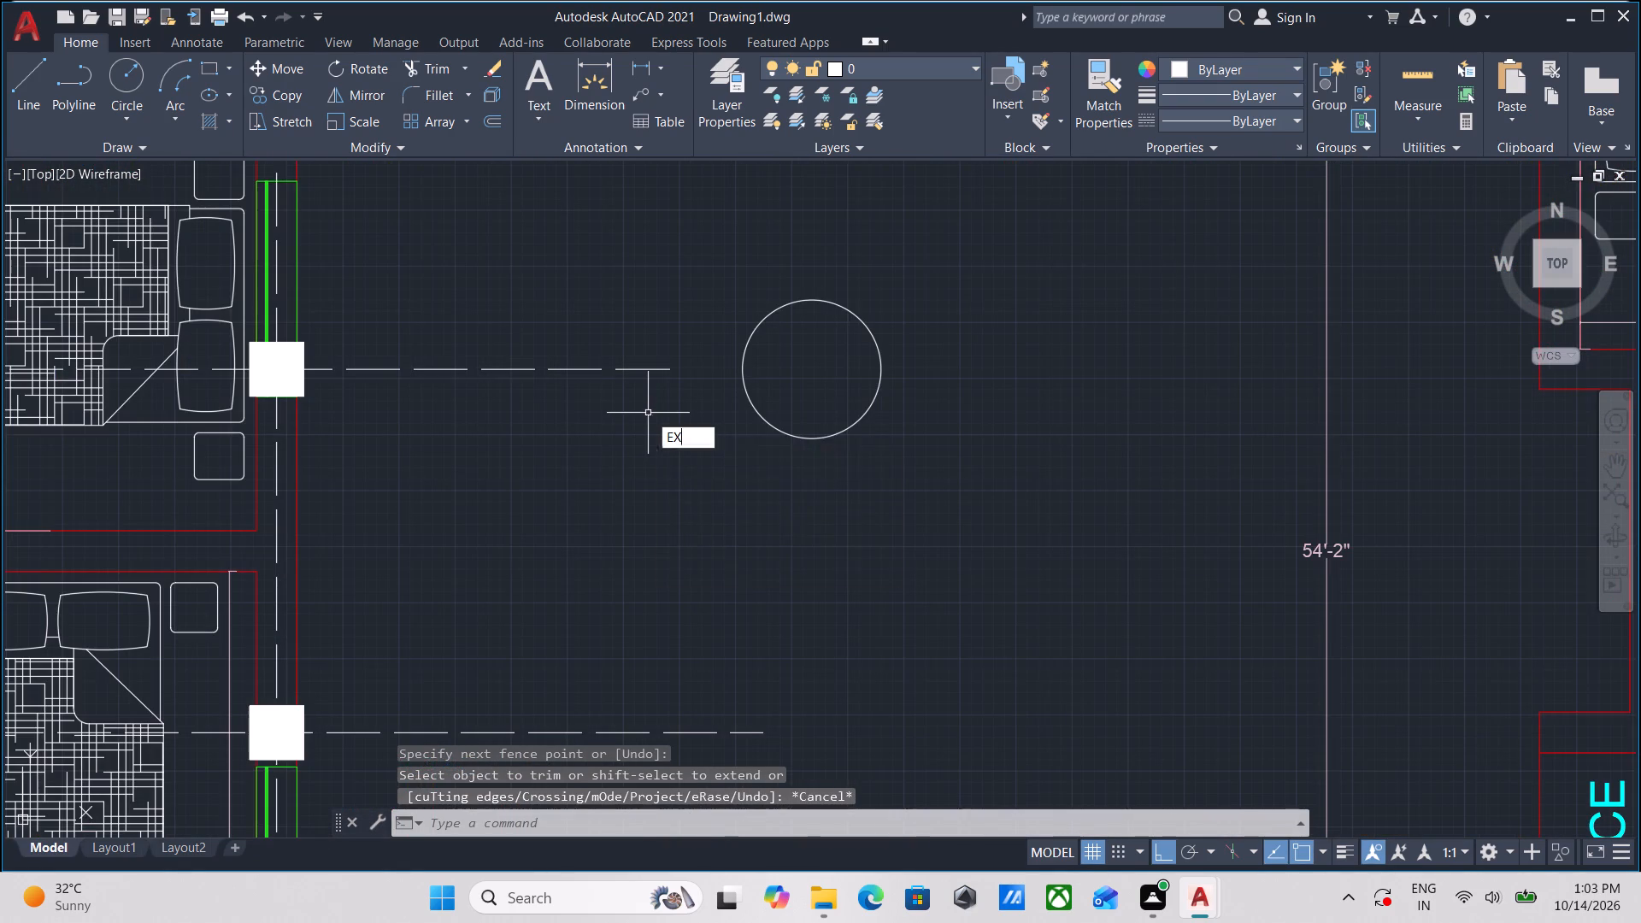
{"action": "key", "text": "Return"}
{"action": "left_click", "coordinate": [652, 372]}
{"action": "middle_click_drag", "start_coordinate": [726, 539], "coordinate": [755, 431]}
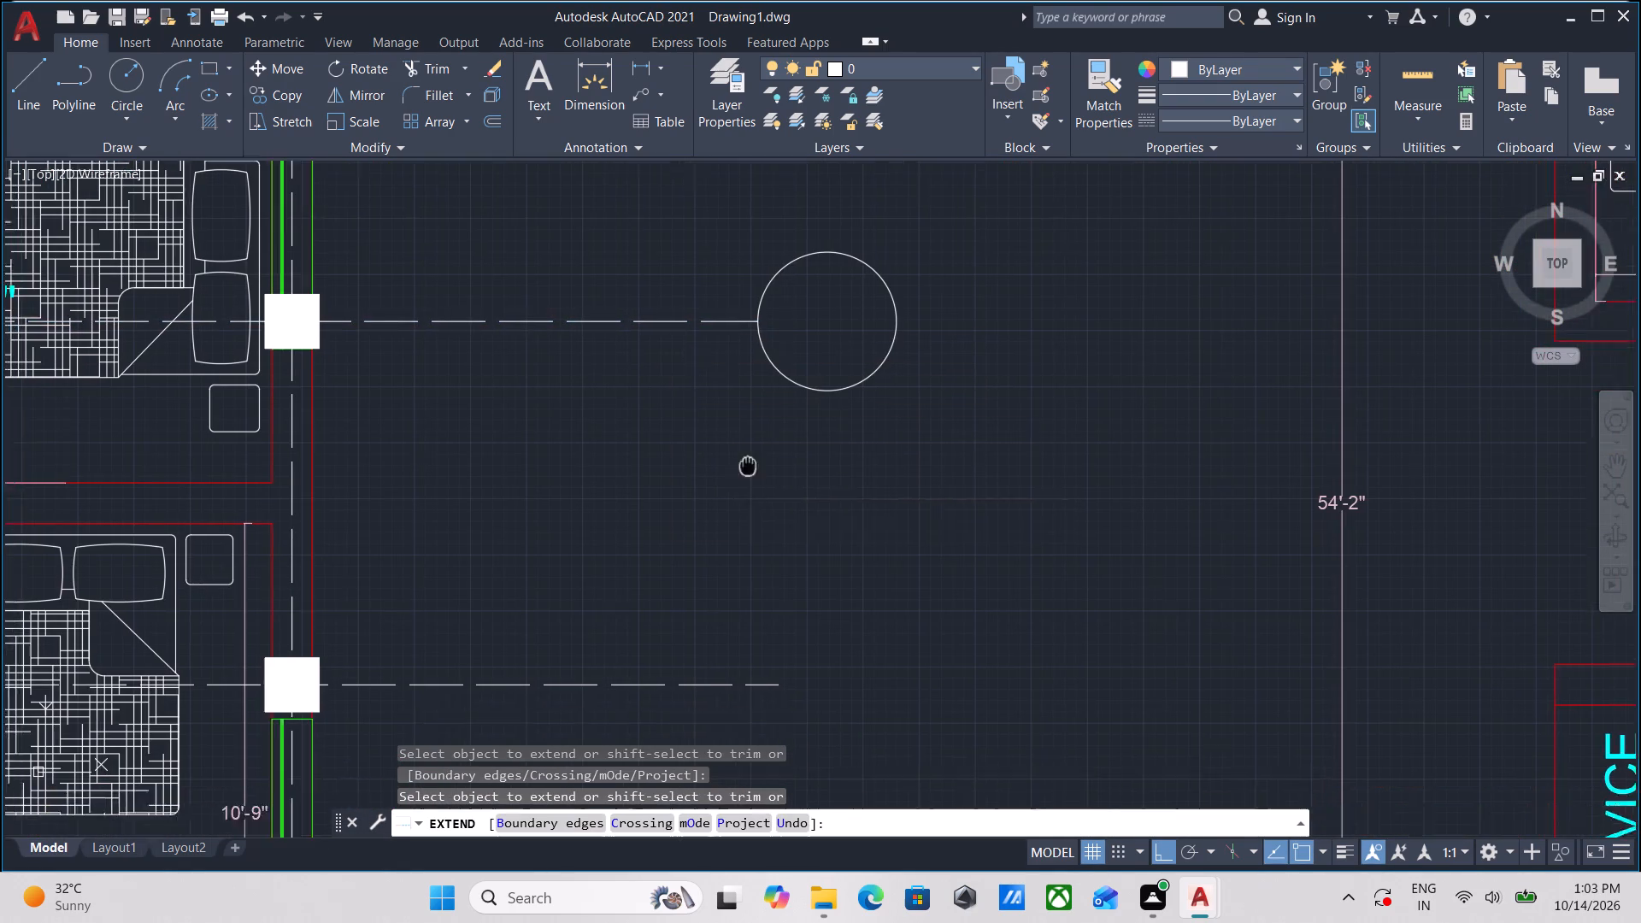
{"action": "middle_click_drag", "start_coordinate": [755, 431], "coordinate": [768, 373]}
{"action": "scroll", "coordinate": [786, 414], "scroll_direction": "down", "scroll_amount": 1}
{"action": "key", "text": "Escape"}
Copy that east-end circle straight down onto the centre line just south of the staircase, with its west edge on the line.
{"action": "middle_click_drag", "start_coordinate": [797, 404], "coordinate": [797, 479]}
{"action": "left_click_drag", "start_coordinate": [862, 422], "coordinate": [853, 411]}
{"action": "left_click", "coordinate": [836, 370]}
{"action": "type", "text": "CO"}
{"action": "key", "text": "Return"}
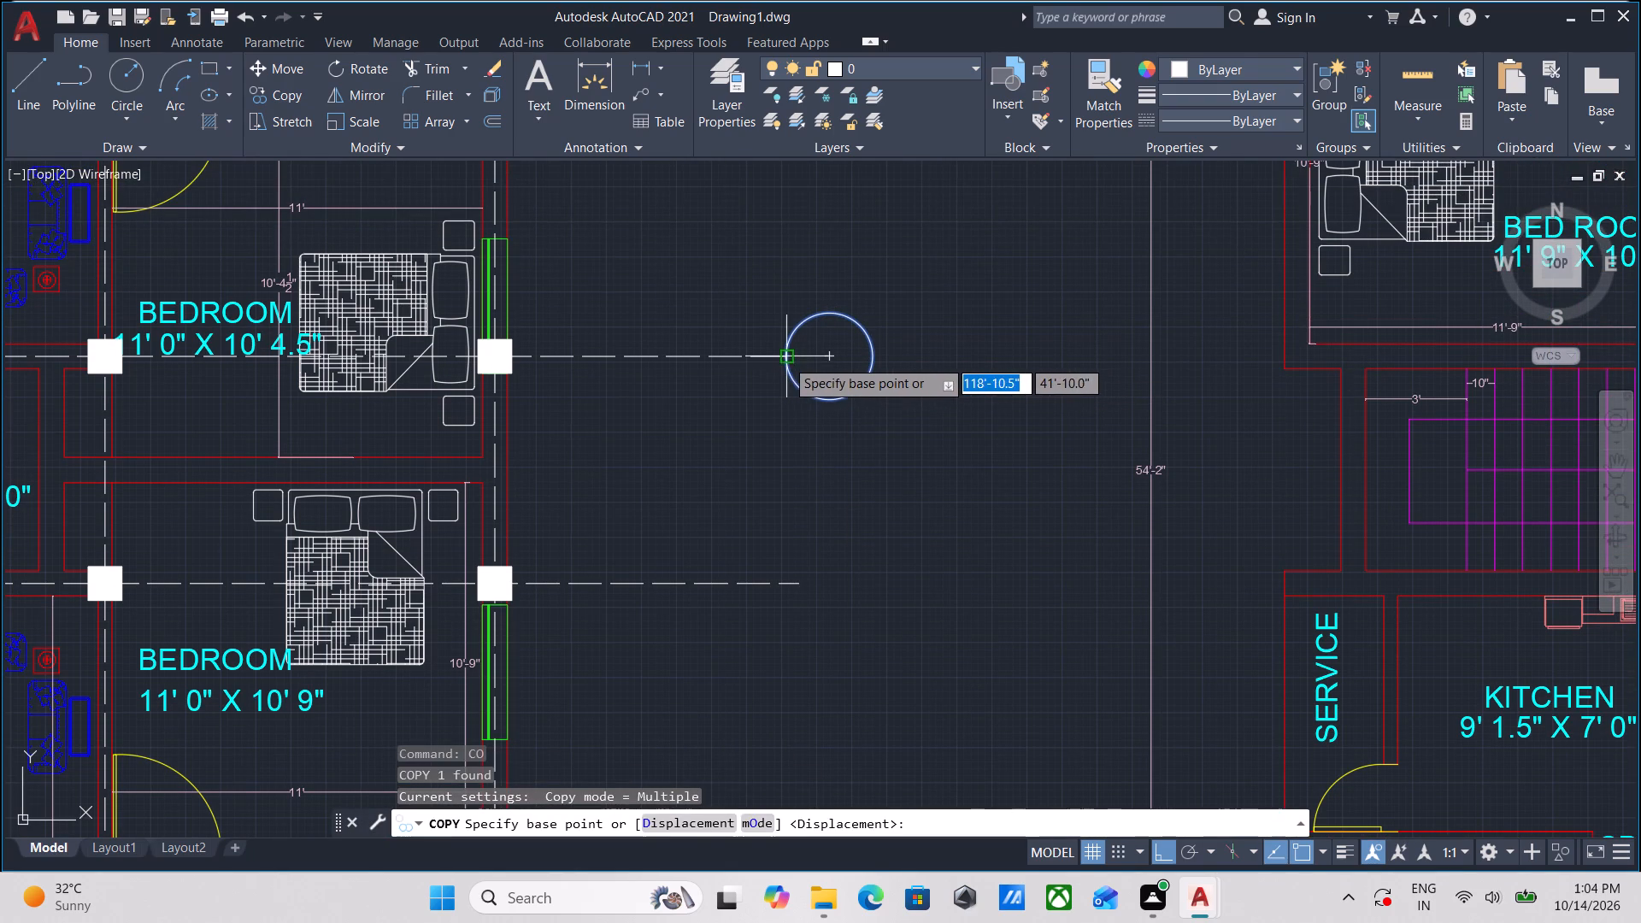
{"action": "left_click", "coordinate": [785, 359]}
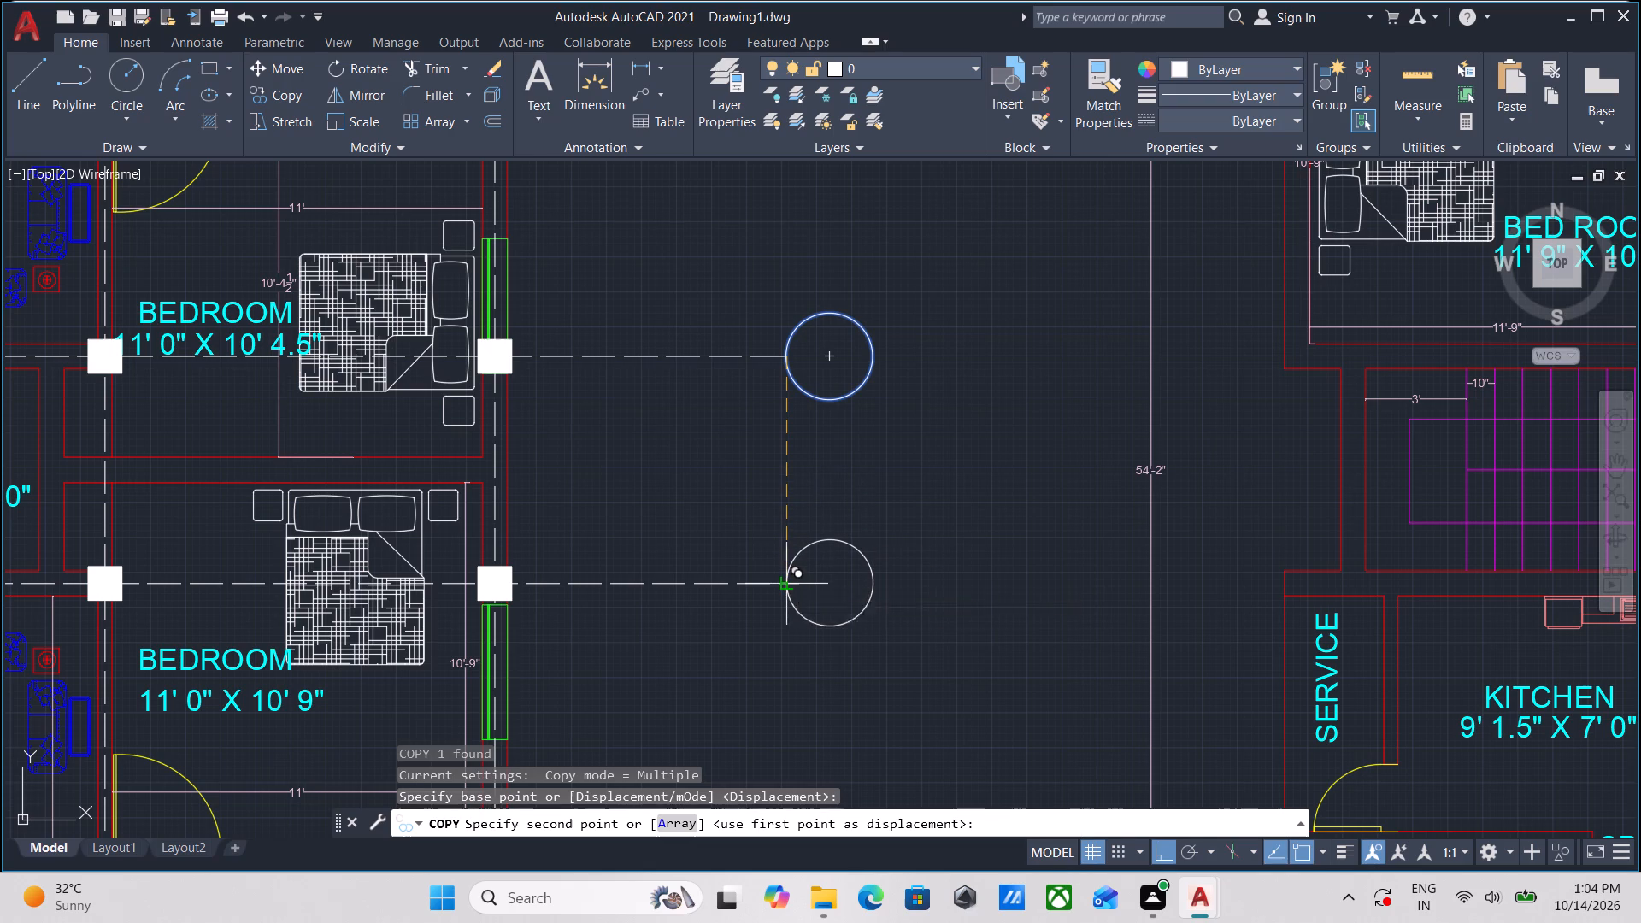
{"action": "left_click", "coordinate": [785, 584]}
{"action": "key", "text": "Escape"}
Trim the portion of the centre line south of the staircase that runs inside its new east-end circle.
{"action": "scroll", "coordinate": [818, 651], "scroll_direction": "up", "scroll_amount": 2}
{"action": "middle_click_drag", "start_coordinate": [815, 467], "coordinate": [815, 483]}
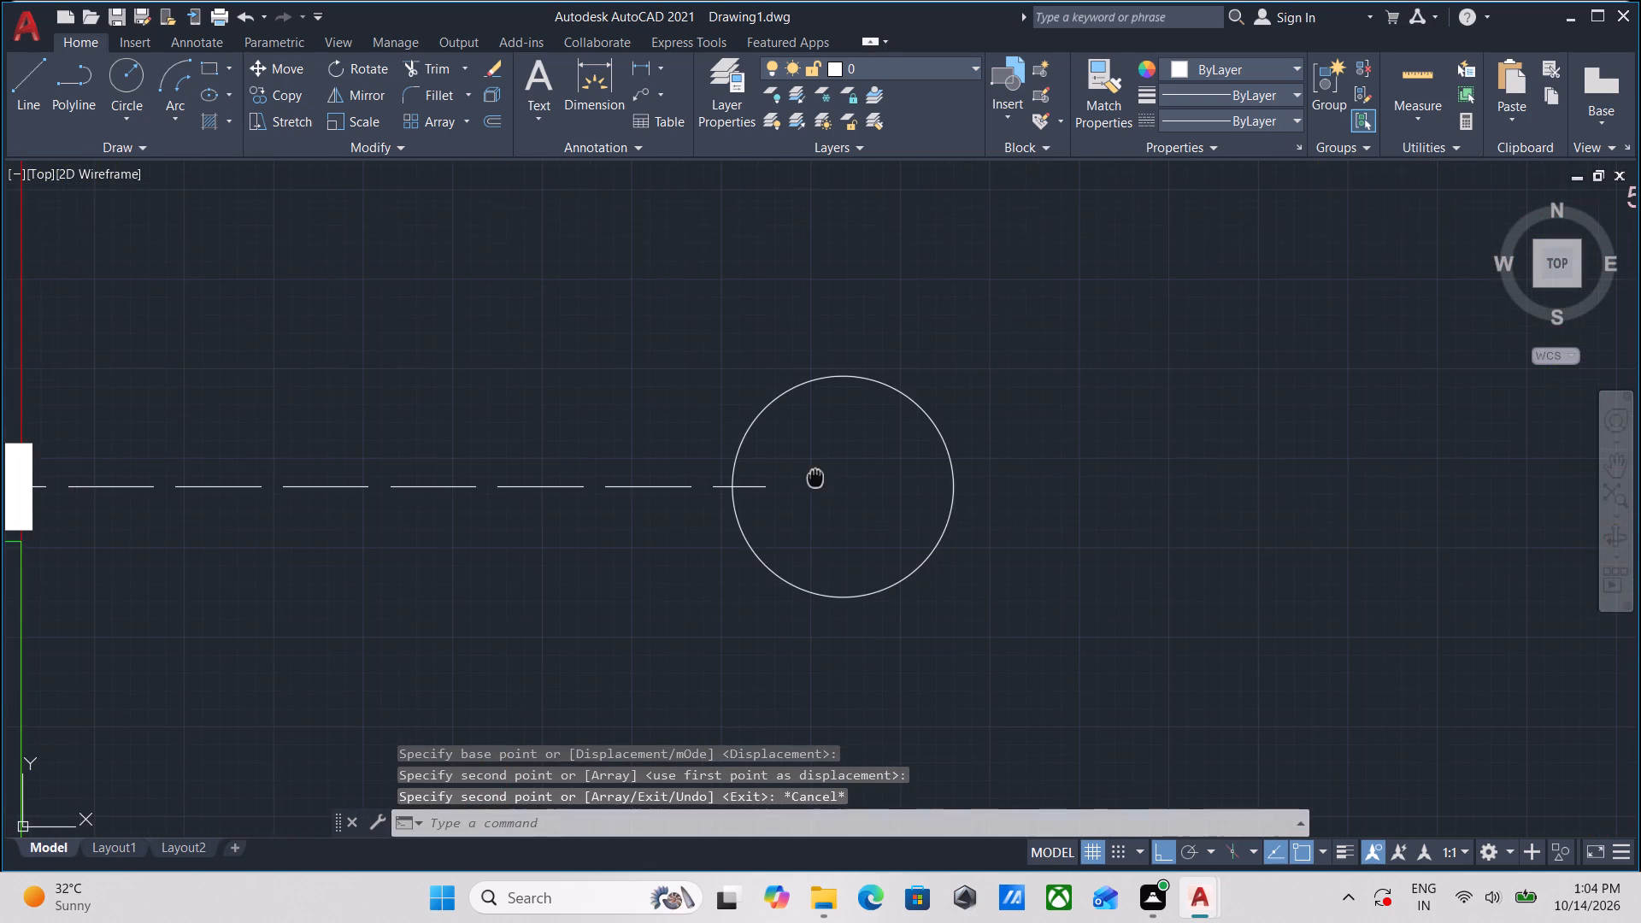
{"action": "middle_click_drag", "start_coordinate": [815, 483], "coordinate": [822, 550]}
{"action": "type", "text": "TR"}
{"action": "key", "text": "Return"}
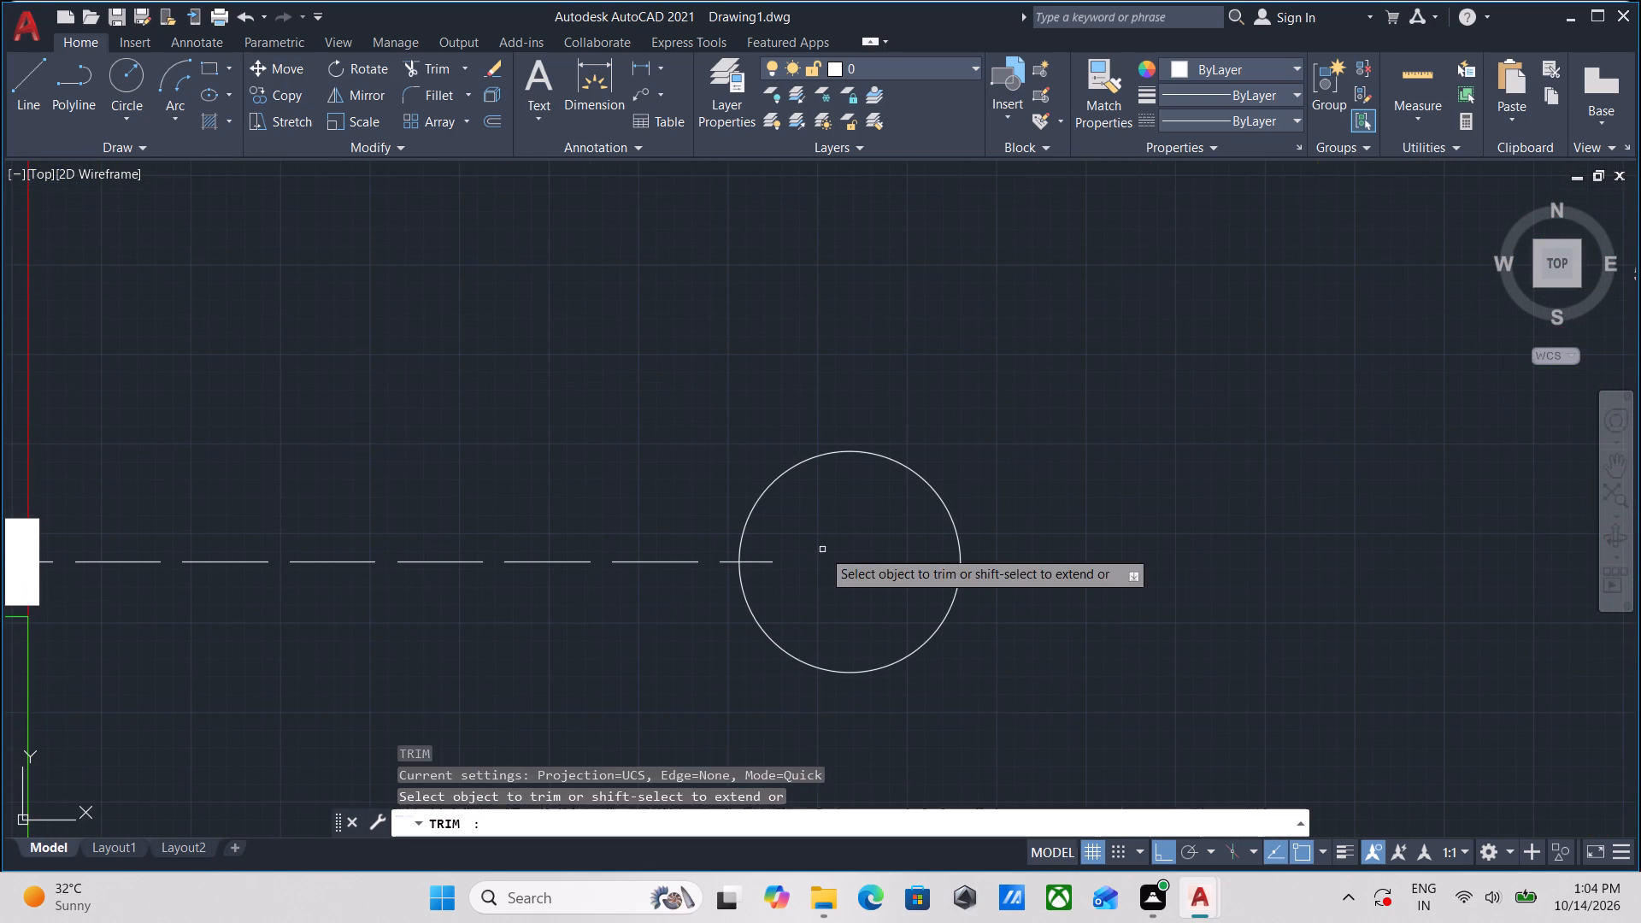
{"action": "left_click", "coordinate": [773, 589]}
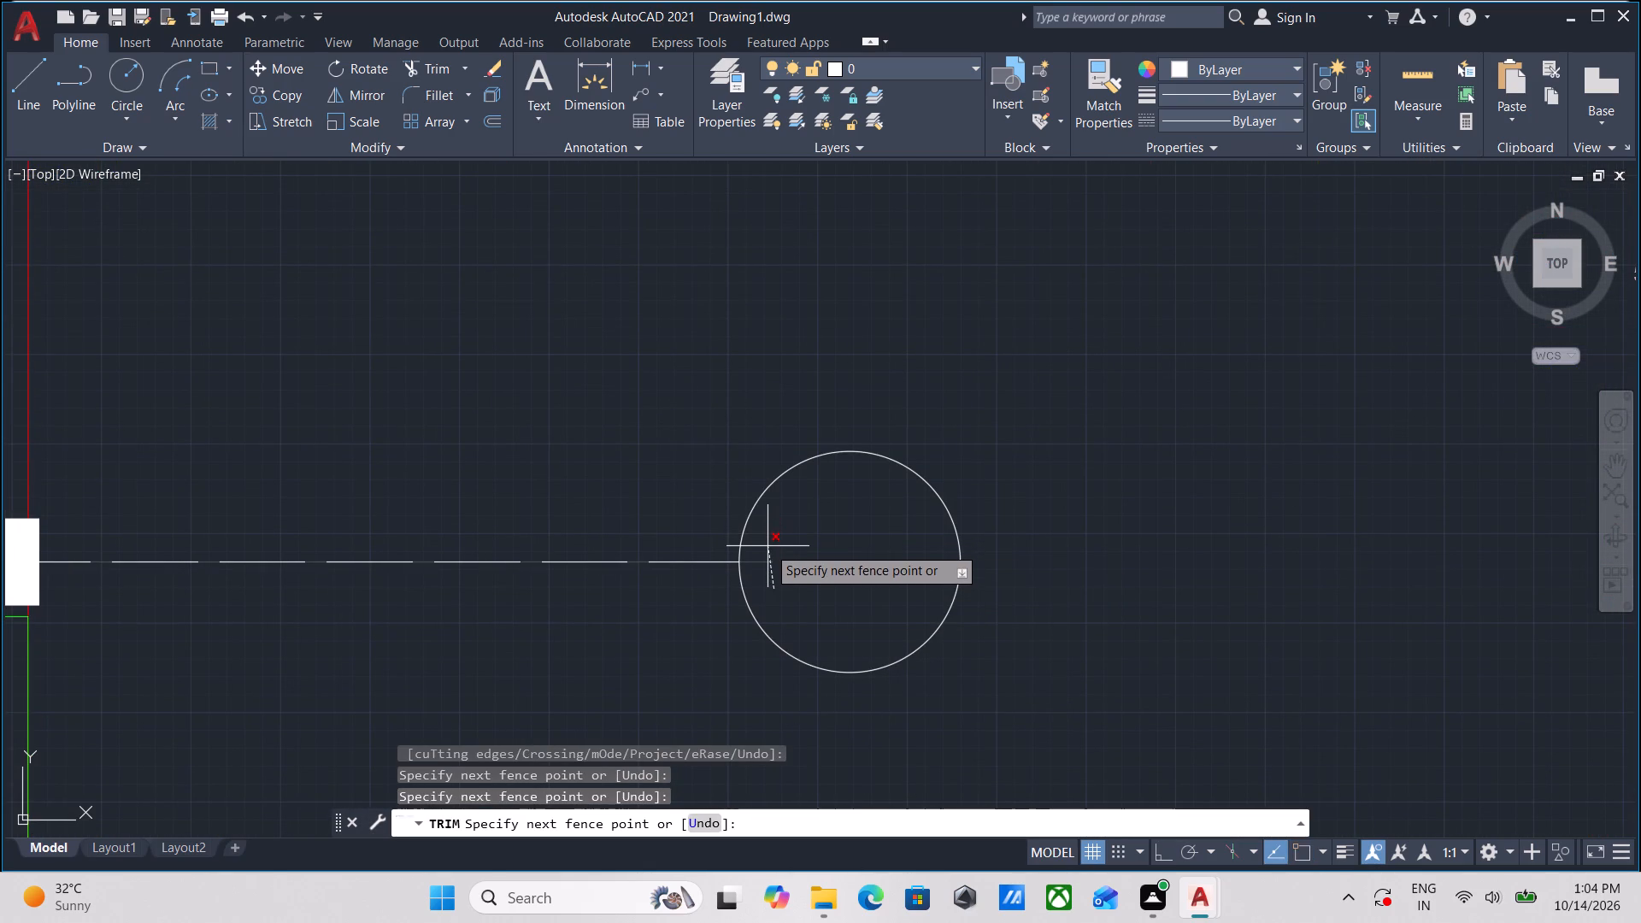
{"action": "left_click", "coordinate": [768, 546]}
{"action": "scroll", "coordinate": [768, 546], "scroll_direction": "down", "scroll_amount": 2}
{"action": "key", "text": "Escape"}
Trim the northern kitchen–toilet centre line back to the edge of its east-end grid circle.
{"action": "scroll", "coordinate": [803, 559], "scroll_direction": "down", "scroll_amount": 1}
{"action": "middle_click_drag", "start_coordinate": [803, 559], "coordinate": [847, 420]}
{"action": "scroll", "coordinate": [900, 491], "scroll_direction": "down", "scroll_amount": 1}
{"action": "middle_click_drag", "start_coordinate": [900, 491], "coordinate": [901, 459]}
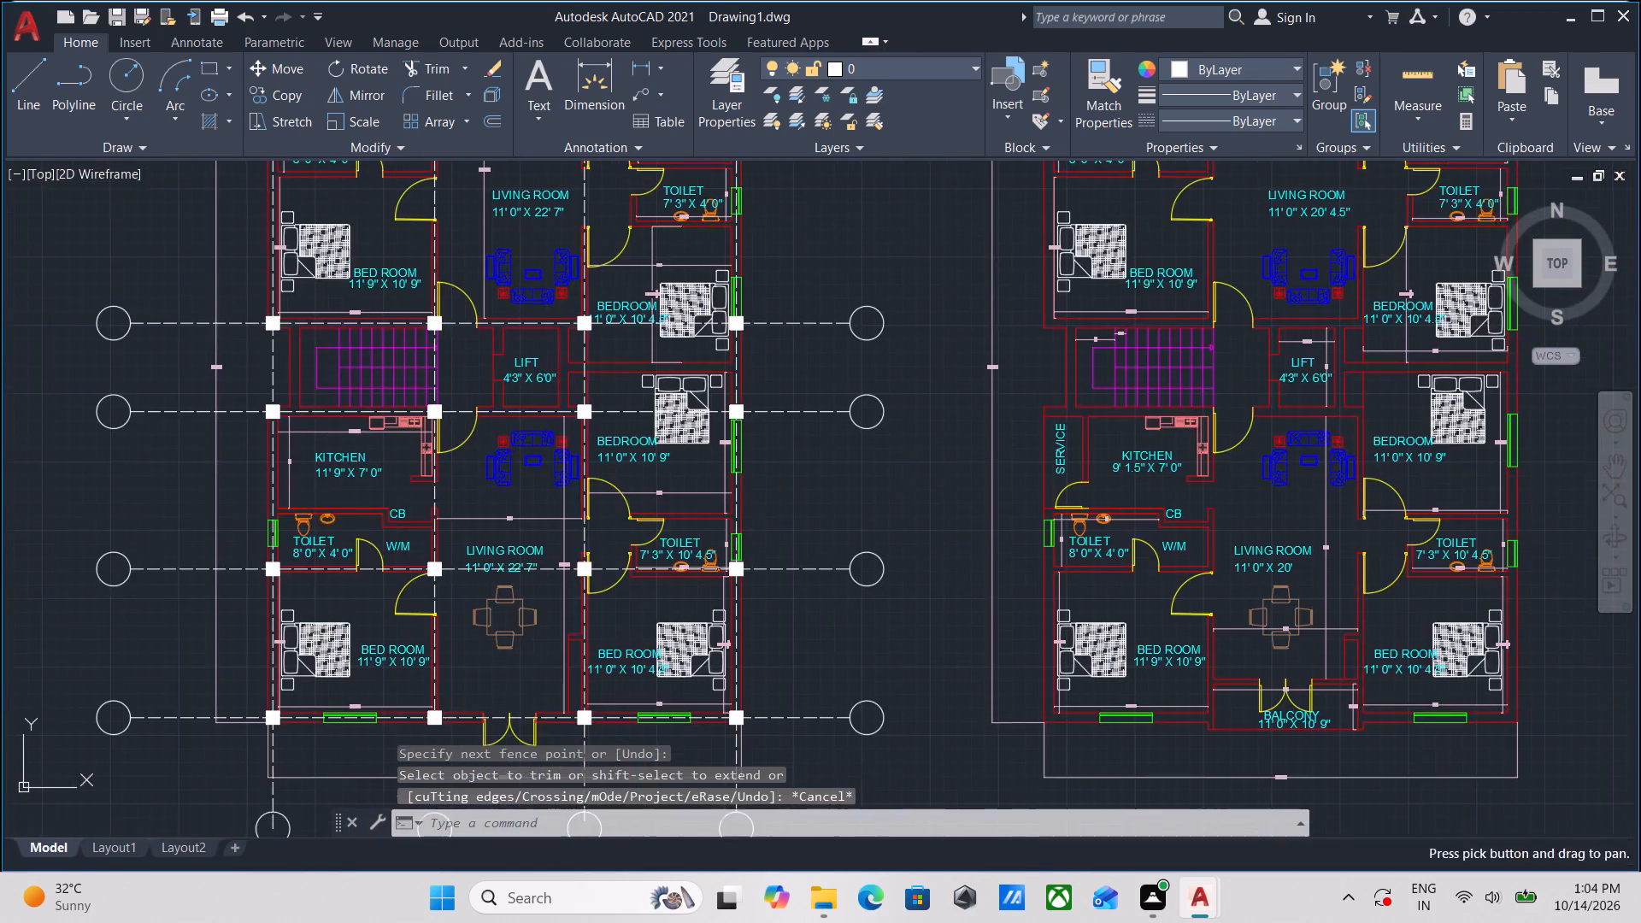
{"action": "scroll", "coordinate": [908, 467], "scroll_direction": "down", "scroll_amount": 1}
{"action": "middle_click_drag", "start_coordinate": [908, 472], "coordinate": [895, 574]}
{"action": "middle_click_drag", "start_coordinate": [920, 486], "coordinate": [919, 438]}
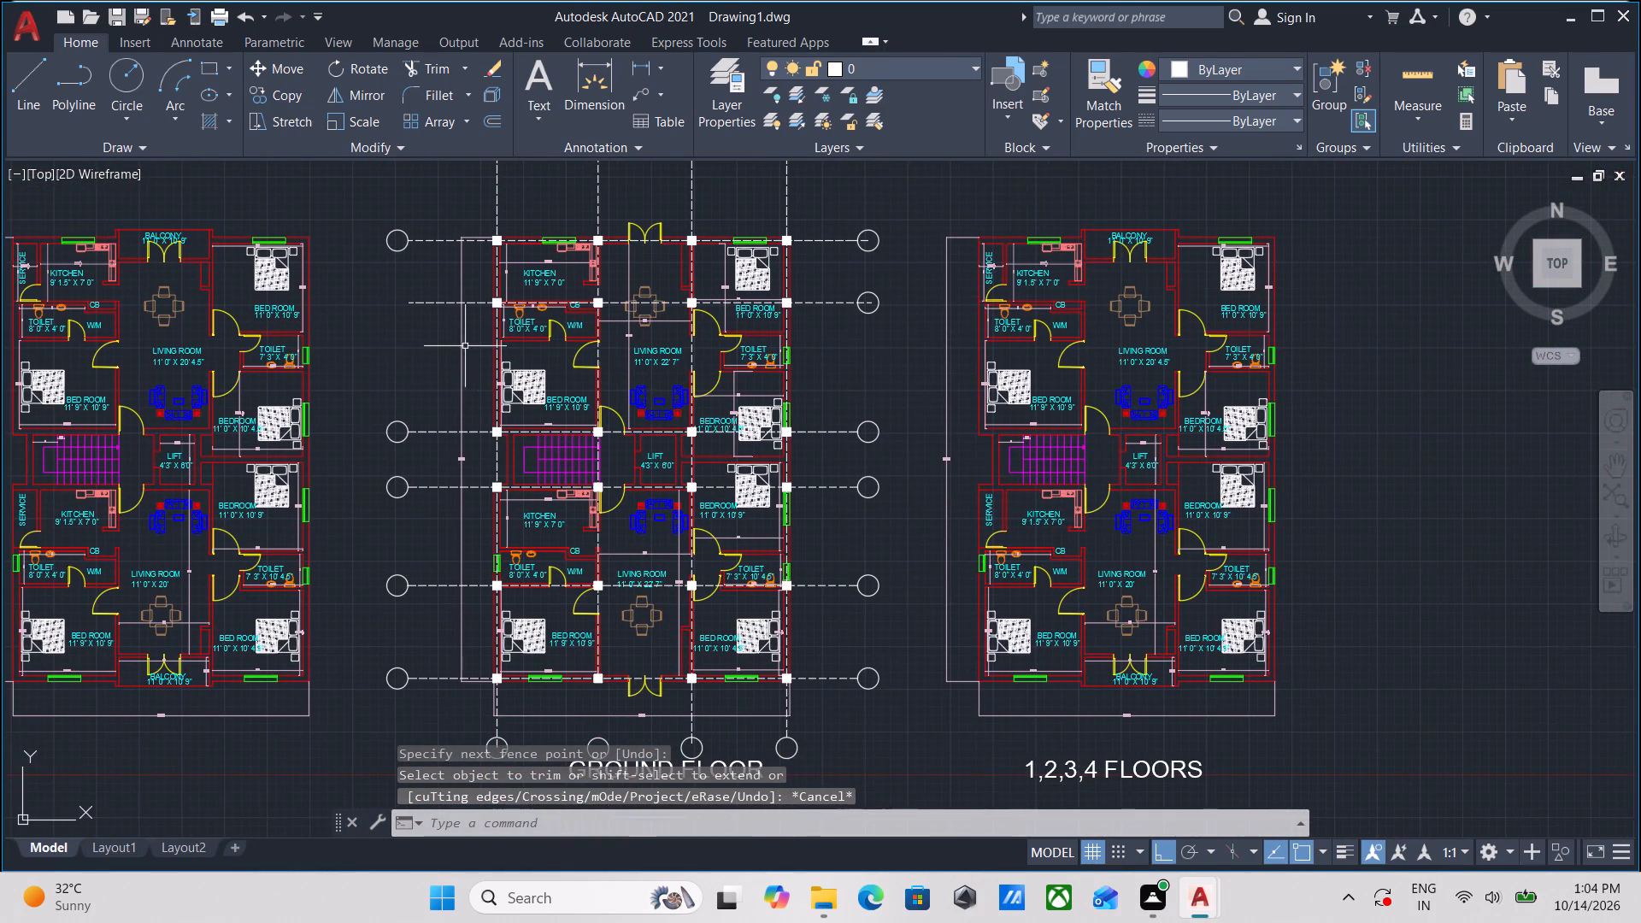
{"action": "middle_click_drag", "start_coordinate": [462, 350], "coordinate": [344, 514]}
{"action": "scroll", "coordinate": [685, 469], "scroll_direction": "up", "scroll_amount": 1}
{"action": "middle_click_drag", "start_coordinate": [732, 497], "coordinate": [698, 535]}
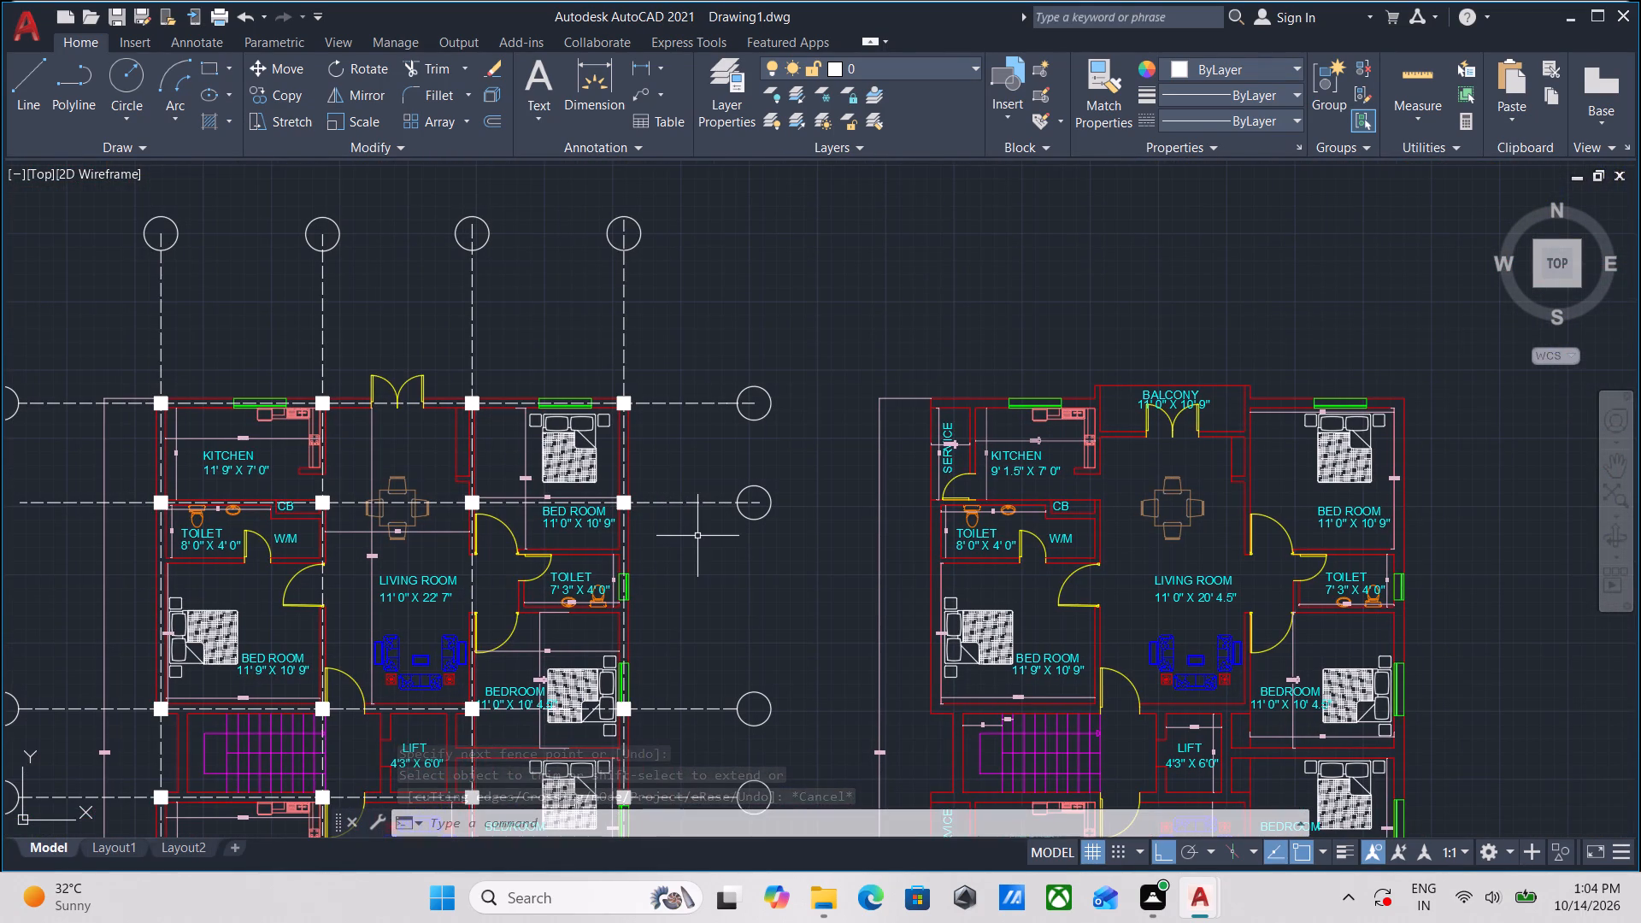
{"action": "key", "text": "r"}
{"action": "key", "text": "BackSpace"}
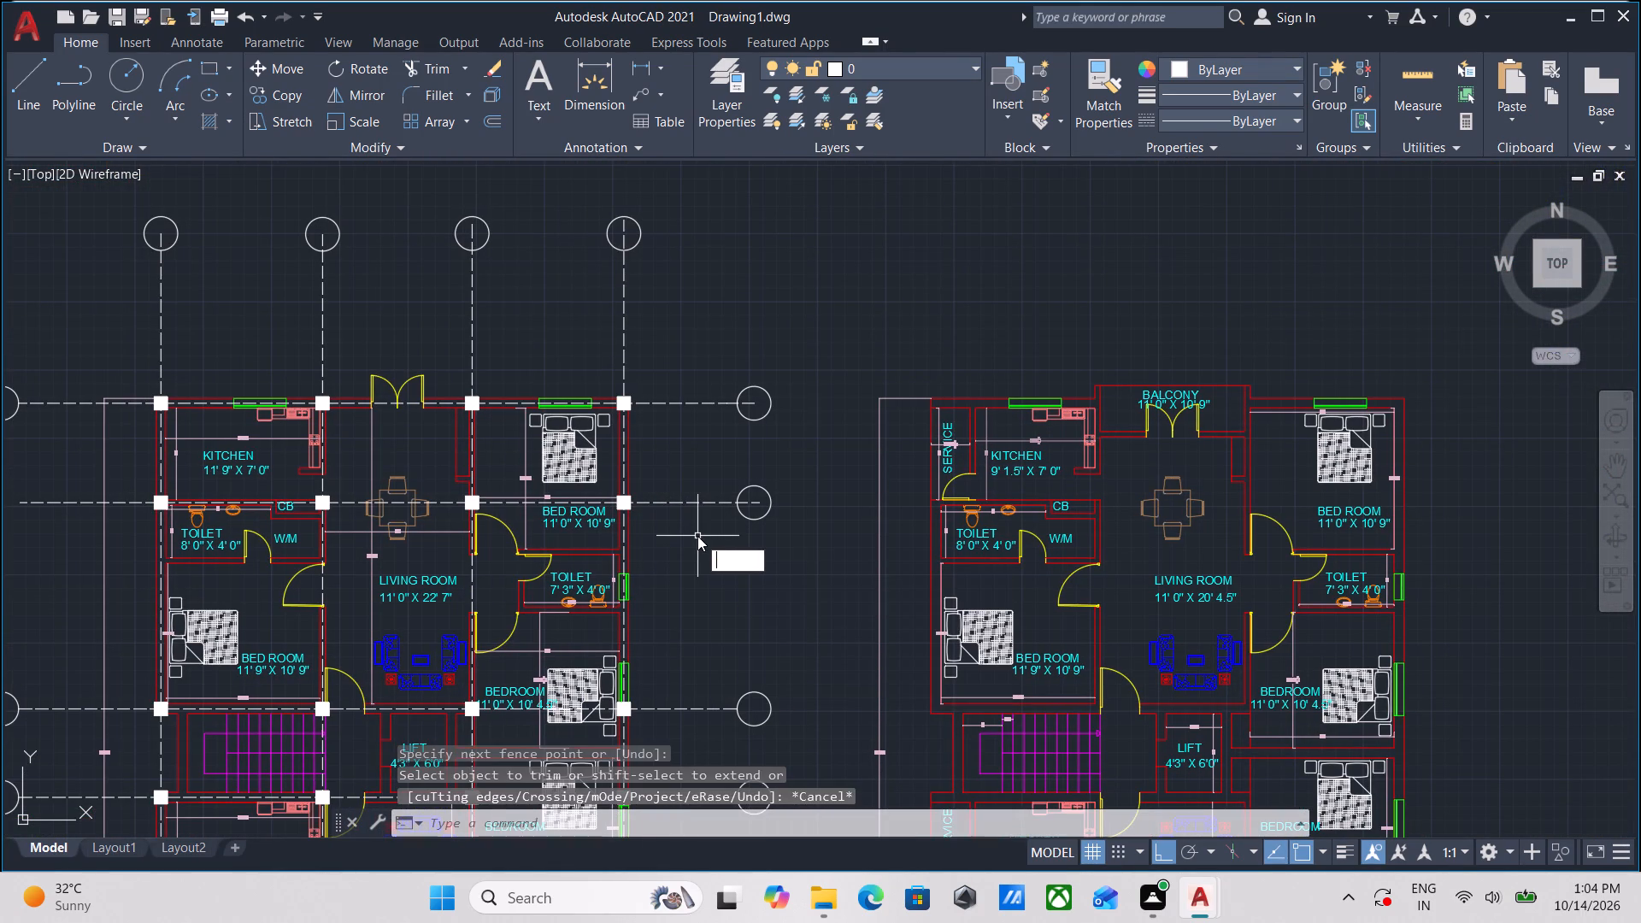
{"action": "type", "text": "TR"}
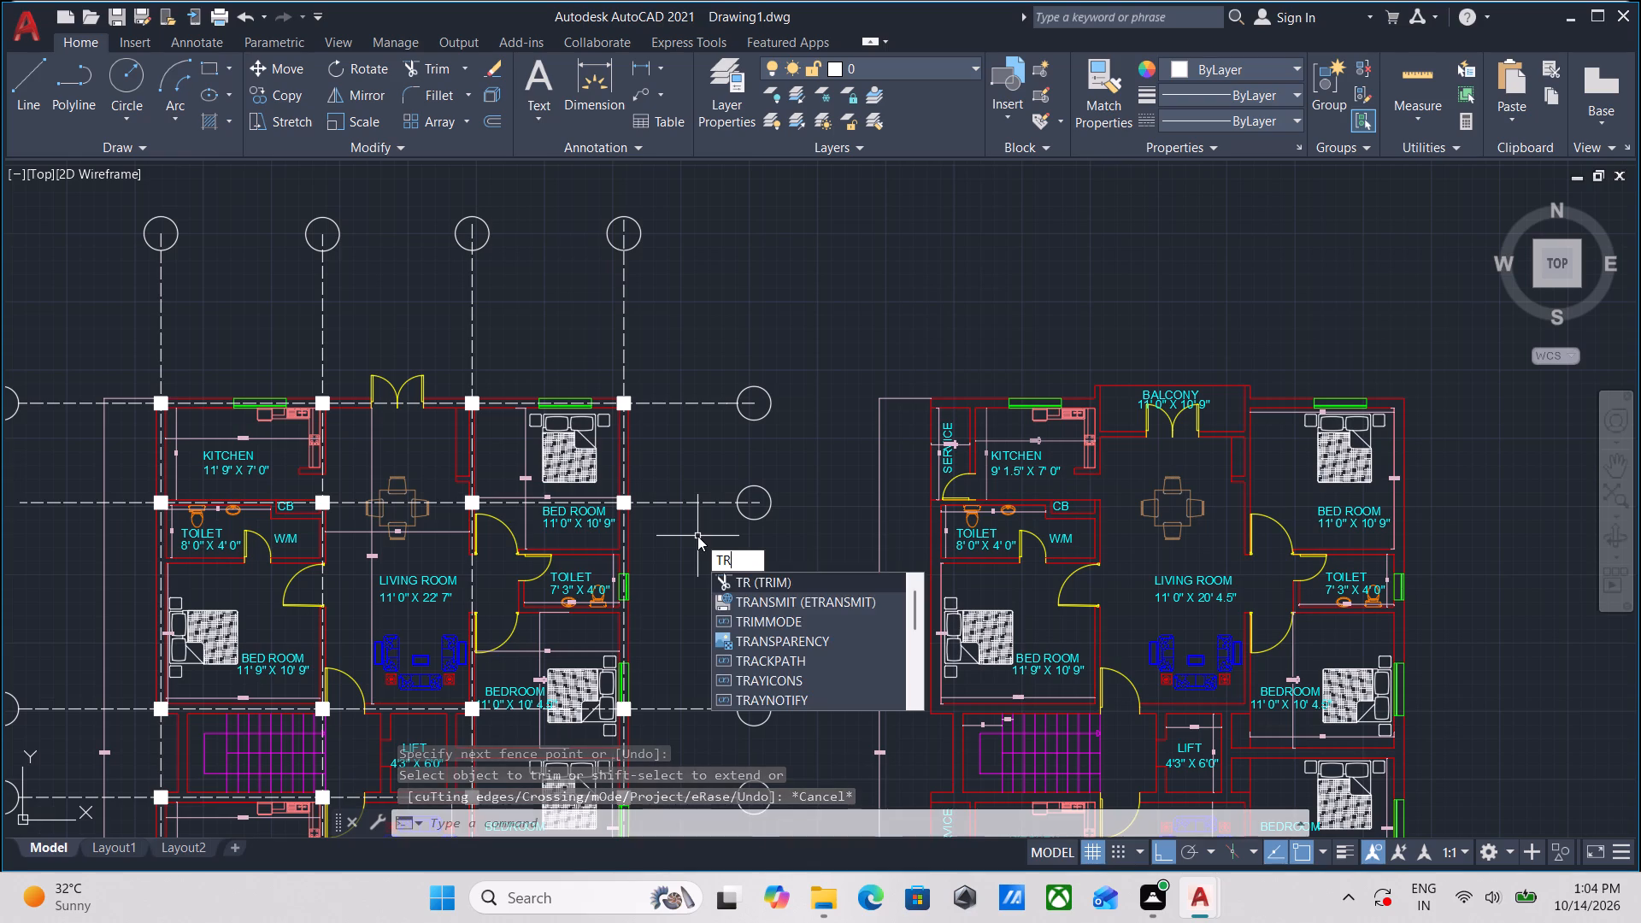
{"action": "key", "text": "Return"}
{"action": "scroll", "coordinate": [773, 488], "scroll_direction": "up", "scroll_amount": 2}
{"action": "left_click", "coordinate": [730, 532]}
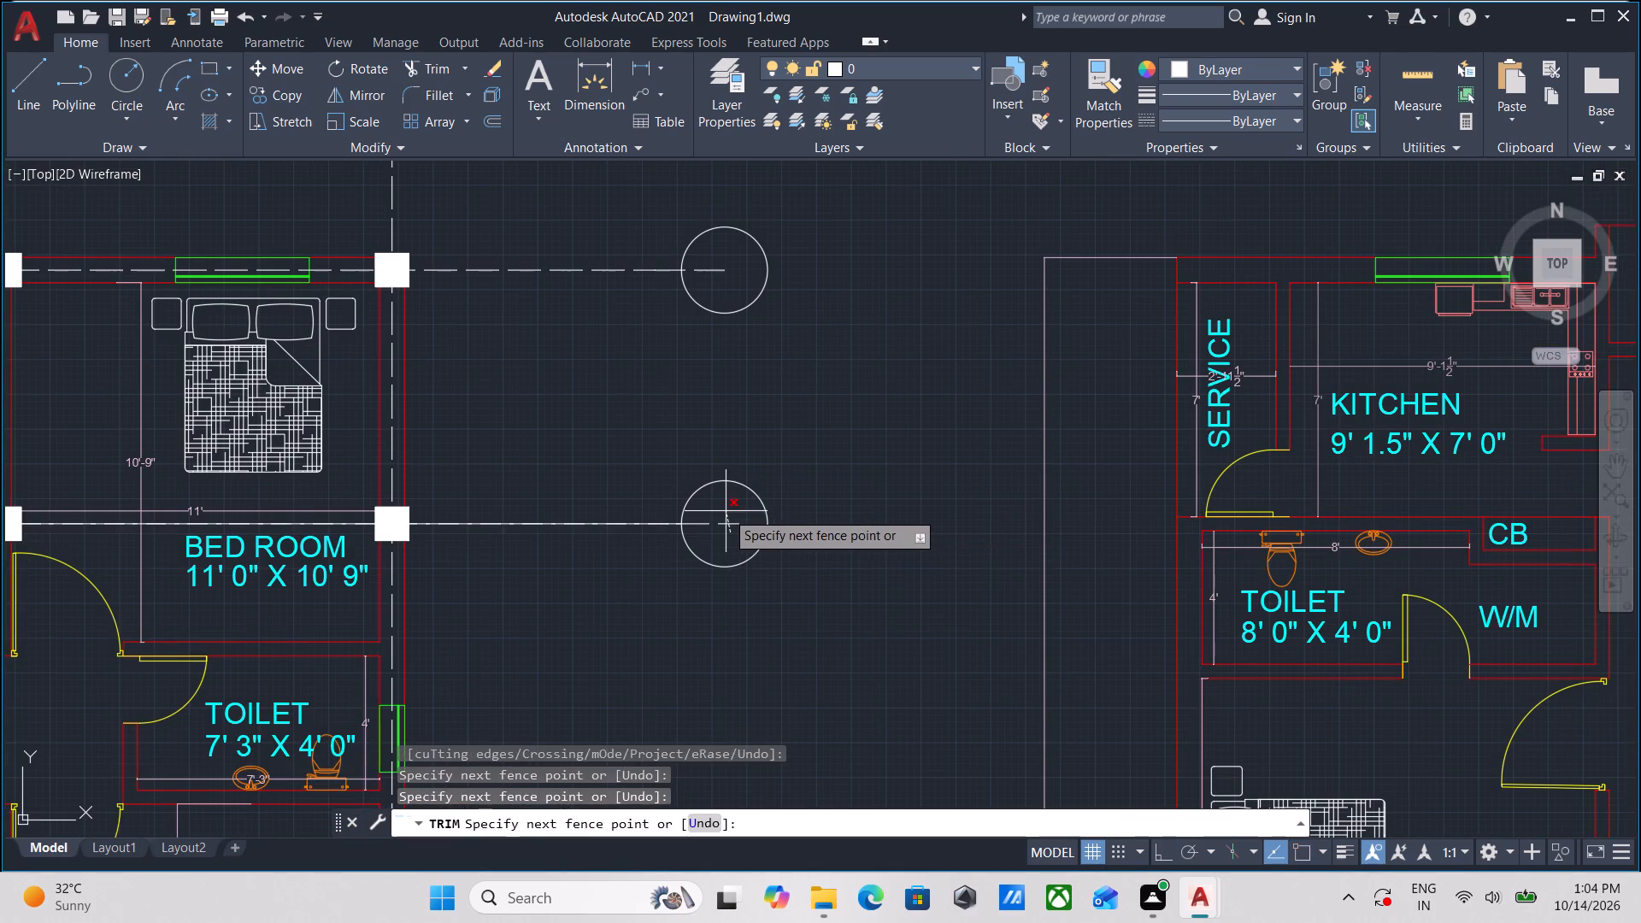
{"action": "left_click", "coordinate": [726, 511]}
{"action": "scroll", "coordinate": [748, 450], "scroll_direction": "down", "scroll_amount": 2}
{"action": "middle_click_drag", "start_coordinate": [749, 450], "coordinate": [875, 427]}
{"action": "middle_click_drag", "start_coordinate": [110, 525], "coordinate": [238, 561]}
{"action": "key", "text": "Escape"}
Trim the northernmost centre line back to the edge of its east-end grid circle.
{"action": "scroll", "coordinate": [777, 556], "scroll_direction": "up", "scroll_amount": 1}
{"action": "middle_click_drag", "start_coordinate": [1097, 392], "coordinate": [891, 510]}
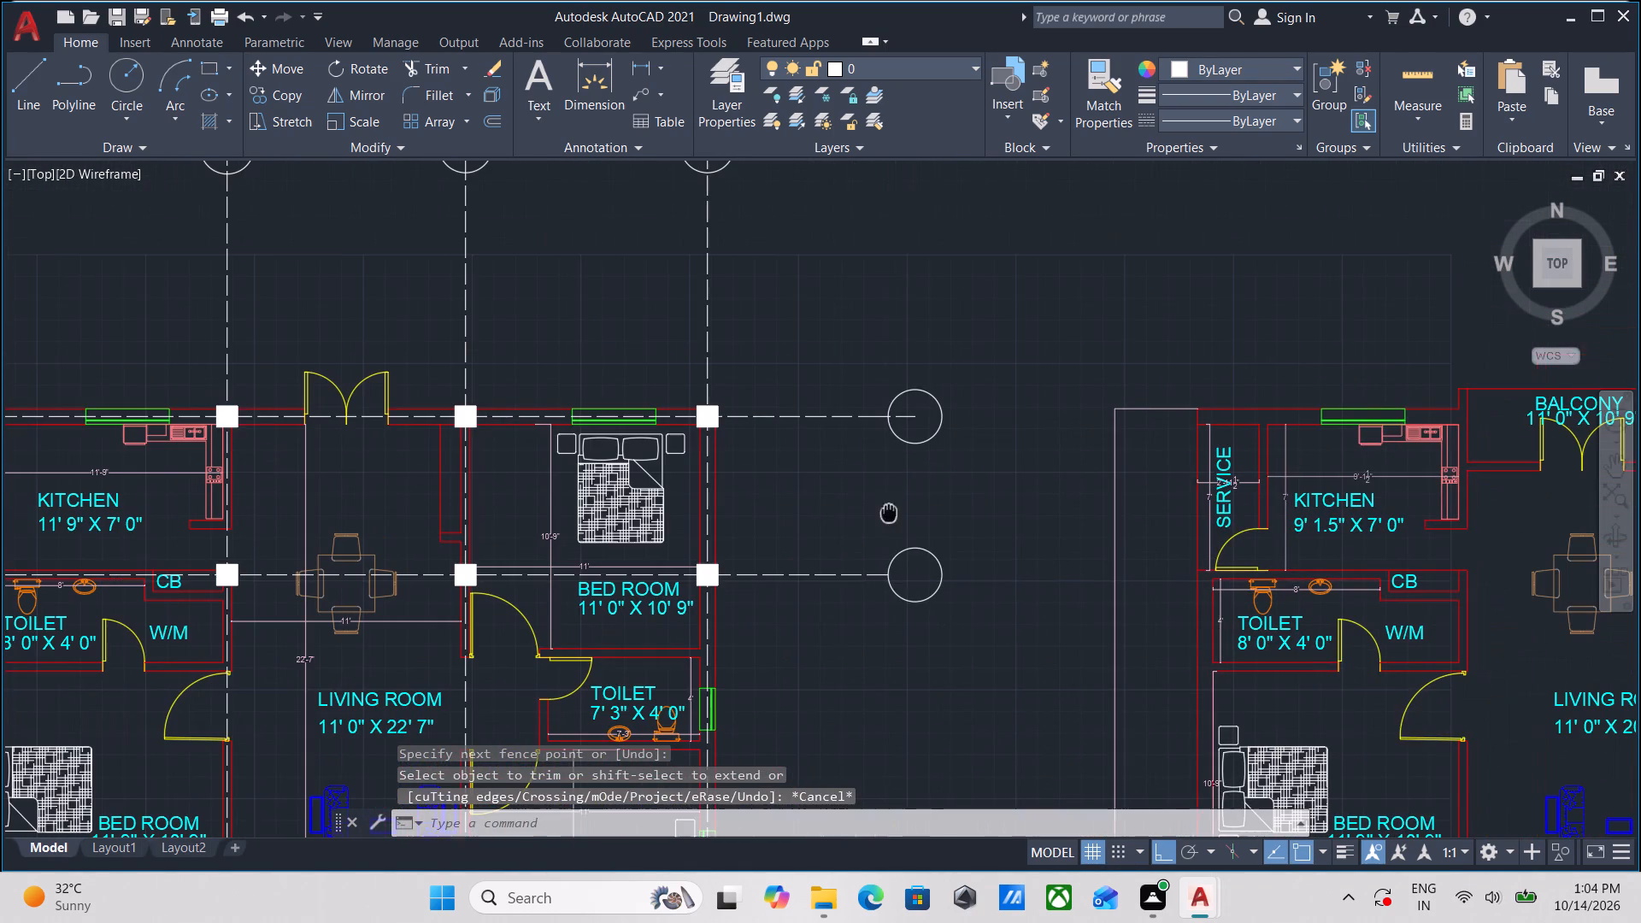
{"action": "type", "text": "TR"}
{"action": "key", "text": "Return"}
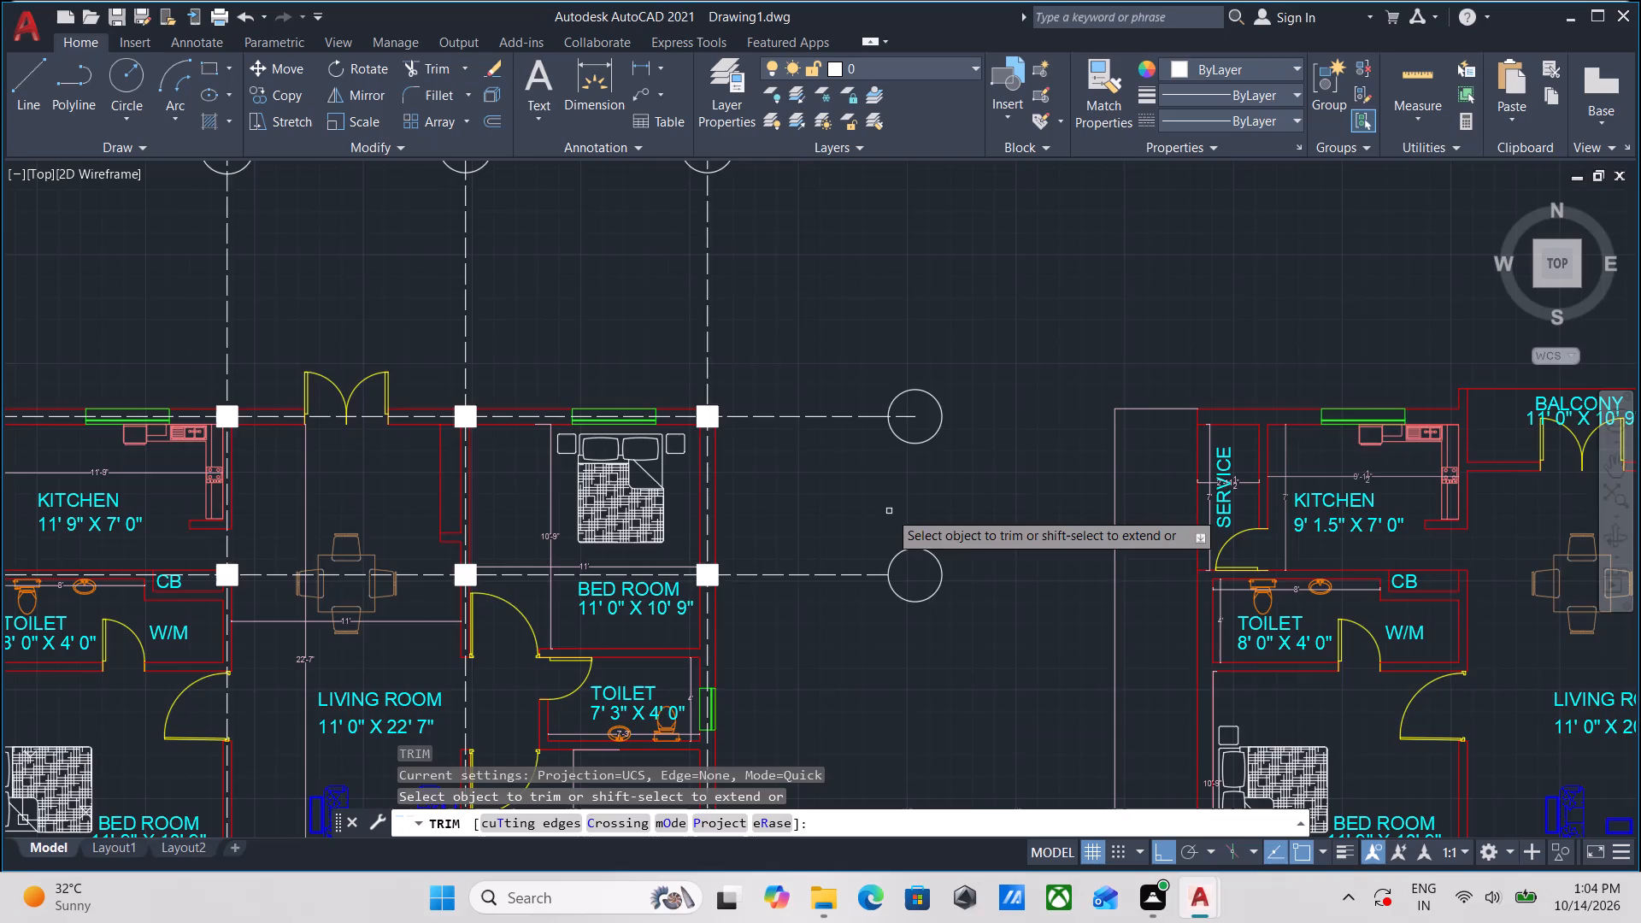
{"action": "scroll", "coordinate": [918, 449], "scroll_direction": "up", "scroll_amount": 2}
{"action": "left_click", "coordinate": [880, 410]}
{"action": "left_click", "coordinate": [868, 357]}
{"action": "scroll", "coordinate": [872, 359], "scroll_direction": "down", "scroll_amount": 3}
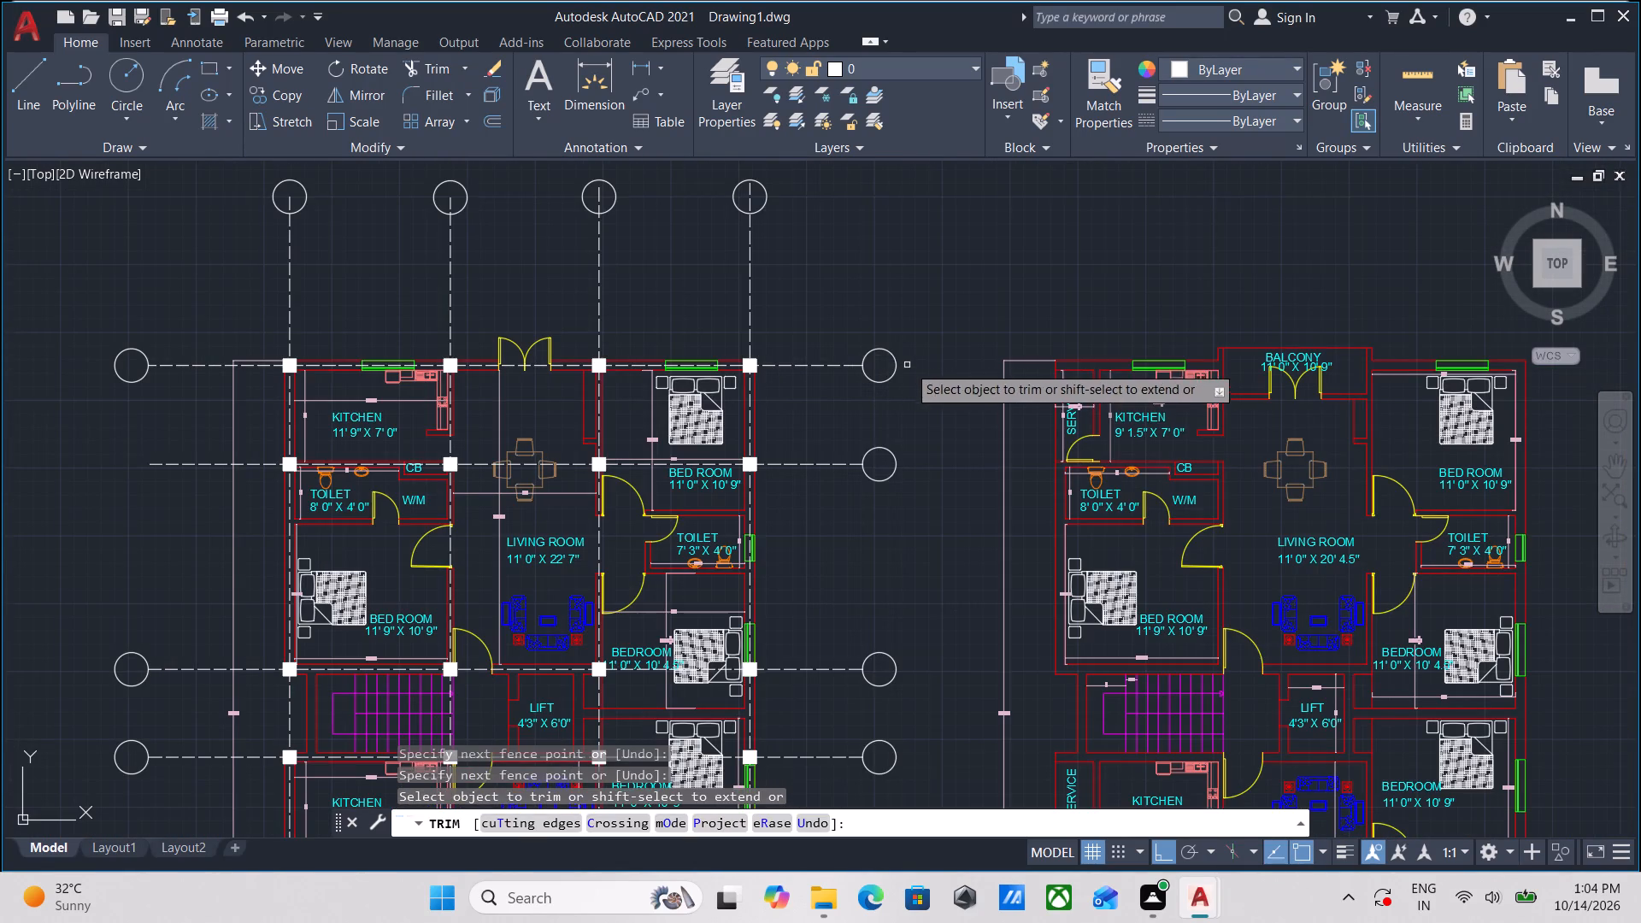
{"action": "key", "text": "Escape"}
Copy the northernmost west-end circle down to the west end of the northern kitchen–toilet centre line.
{"action": "scroll", "coordinate": [929, 381], "scroll_direction": "down", "scroll_amount": 2}
{"action": "middle_click_drag", "start_coordinate": [929, 381], "coordinate": [954, 349]}
{"action": "scroll", "coordinate": [653, 424], "scroll_direction": "up", "scroll_amount": 2}
{"action": "middle_click_drag", "start_coordinate": [658, 407], "coordinate": [619, 506]}
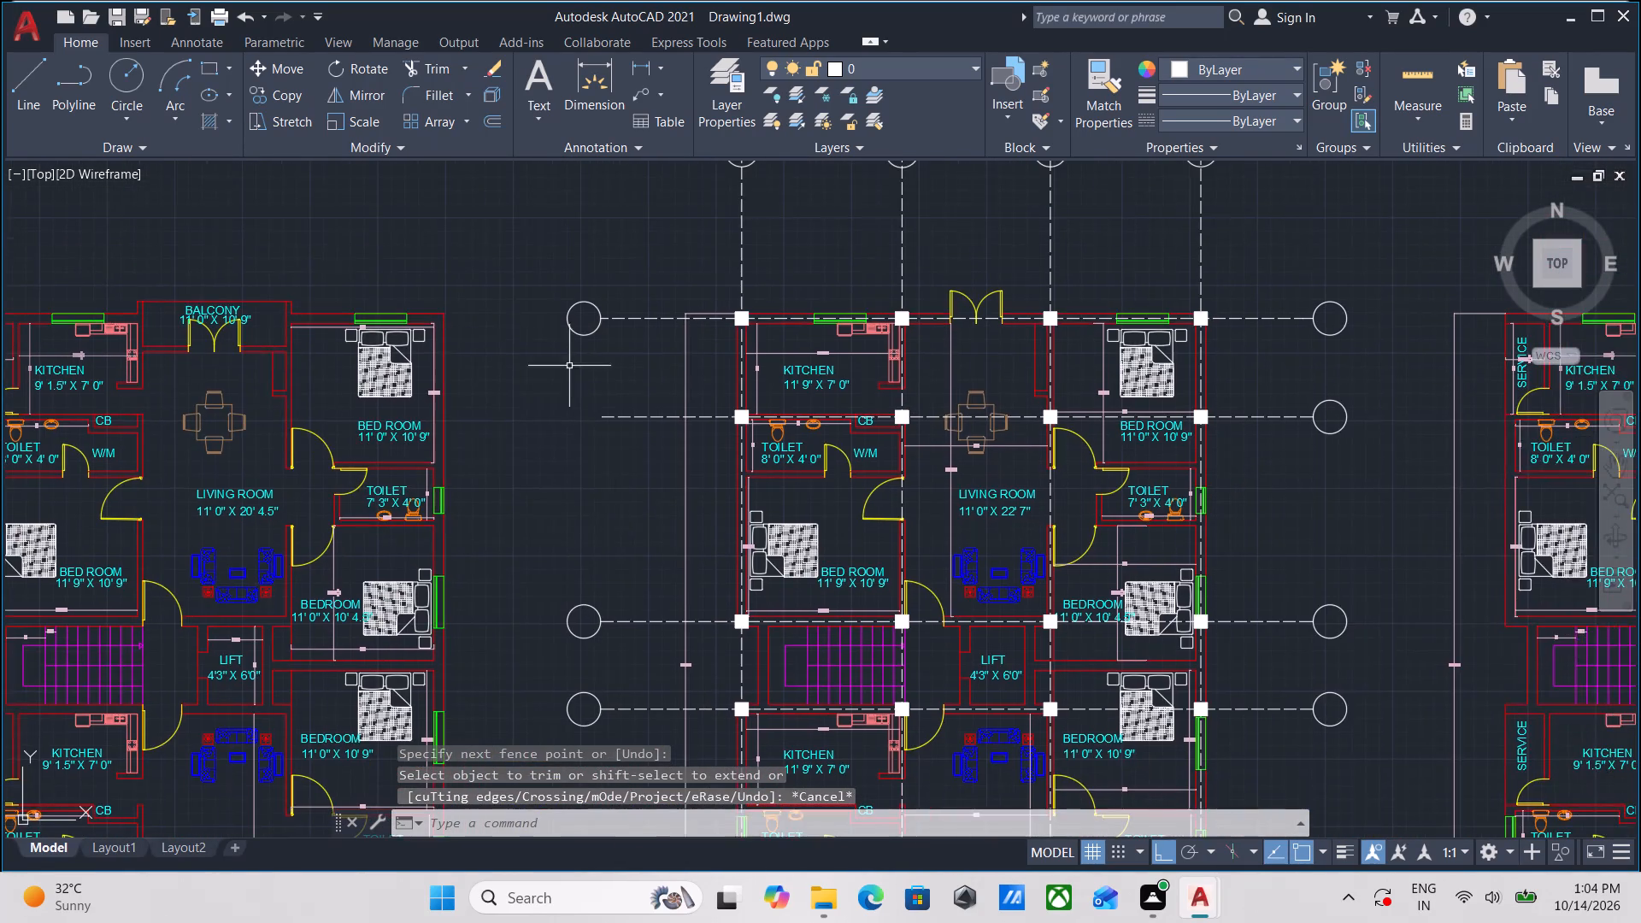
{"action": "scroll", "coordinate": [565, 350], "scroll_direction": "up", "scroll_amount": 2}
{"action": "left_click_drag", "start_coordinate": [641, 375], "coordinate": [638, 348]}
{"action": "left_click", "coordinate": [599, 291]}
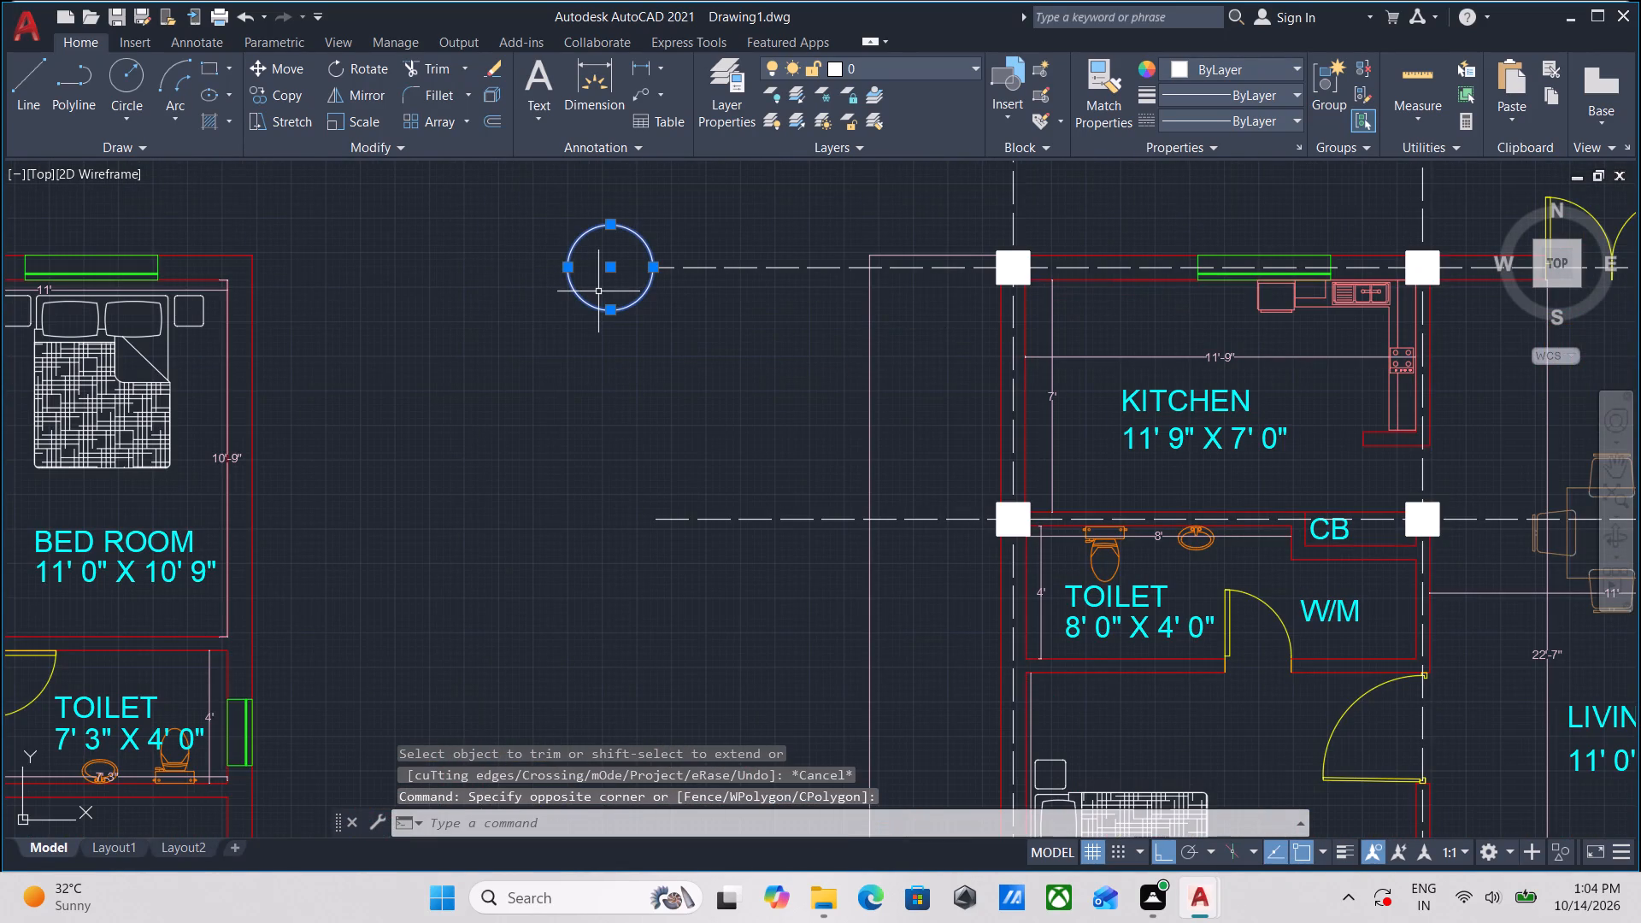
{"action": "key", "text": "c"}
{"action": "key", "text": "o"}
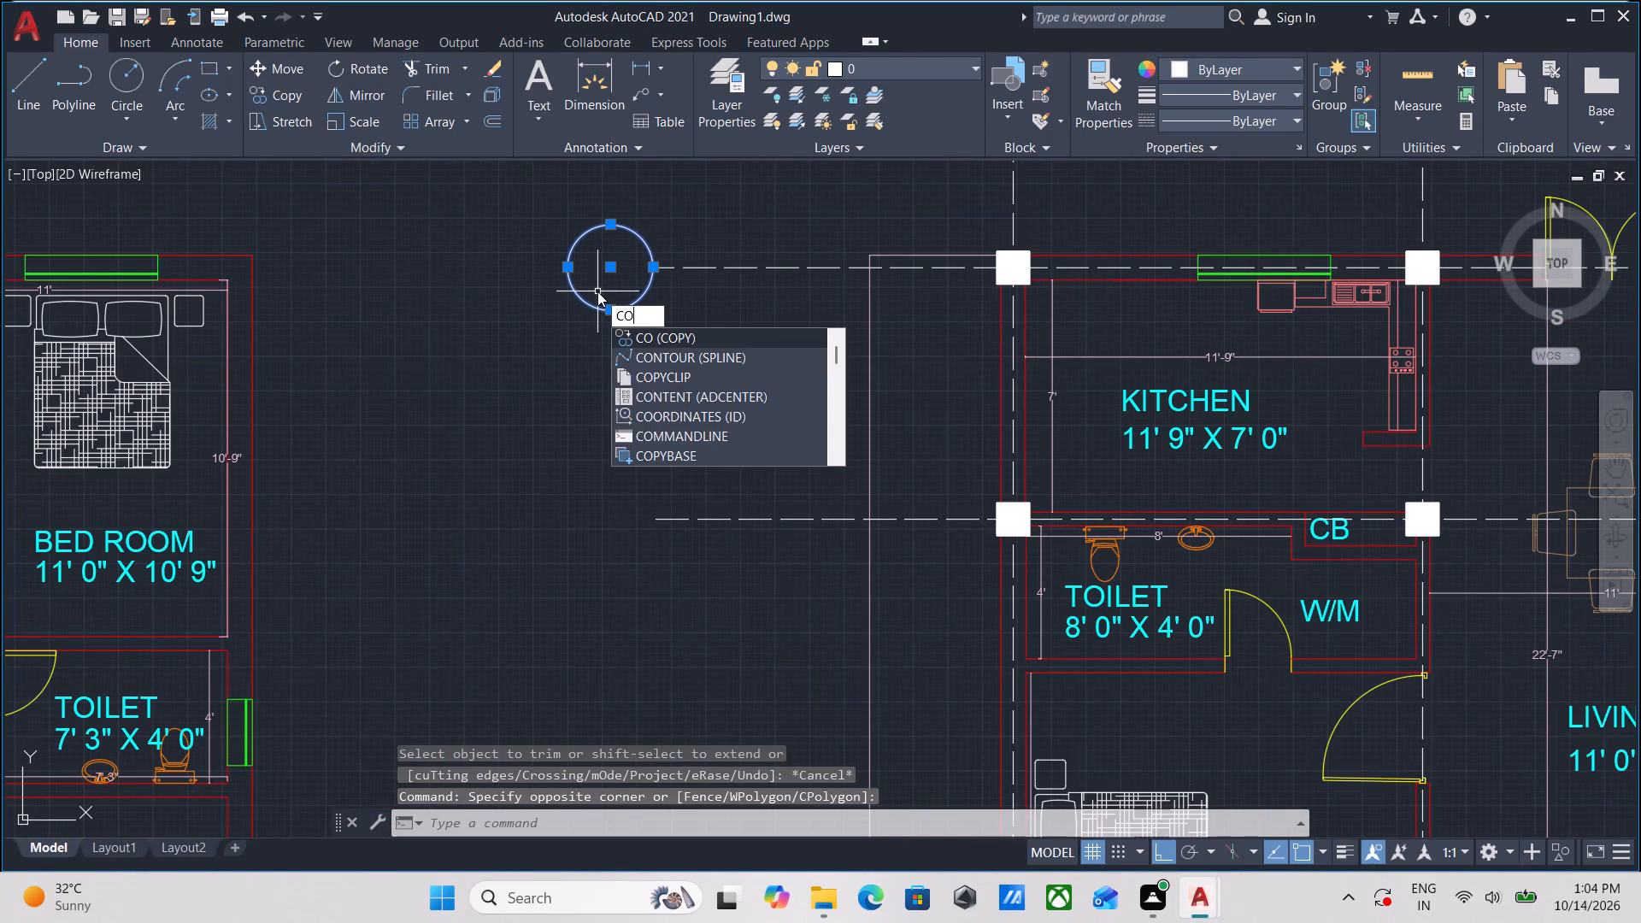
{"action": "key", "text": "Return"}
{"action": "left_click", "coordinate": [654, 268]}
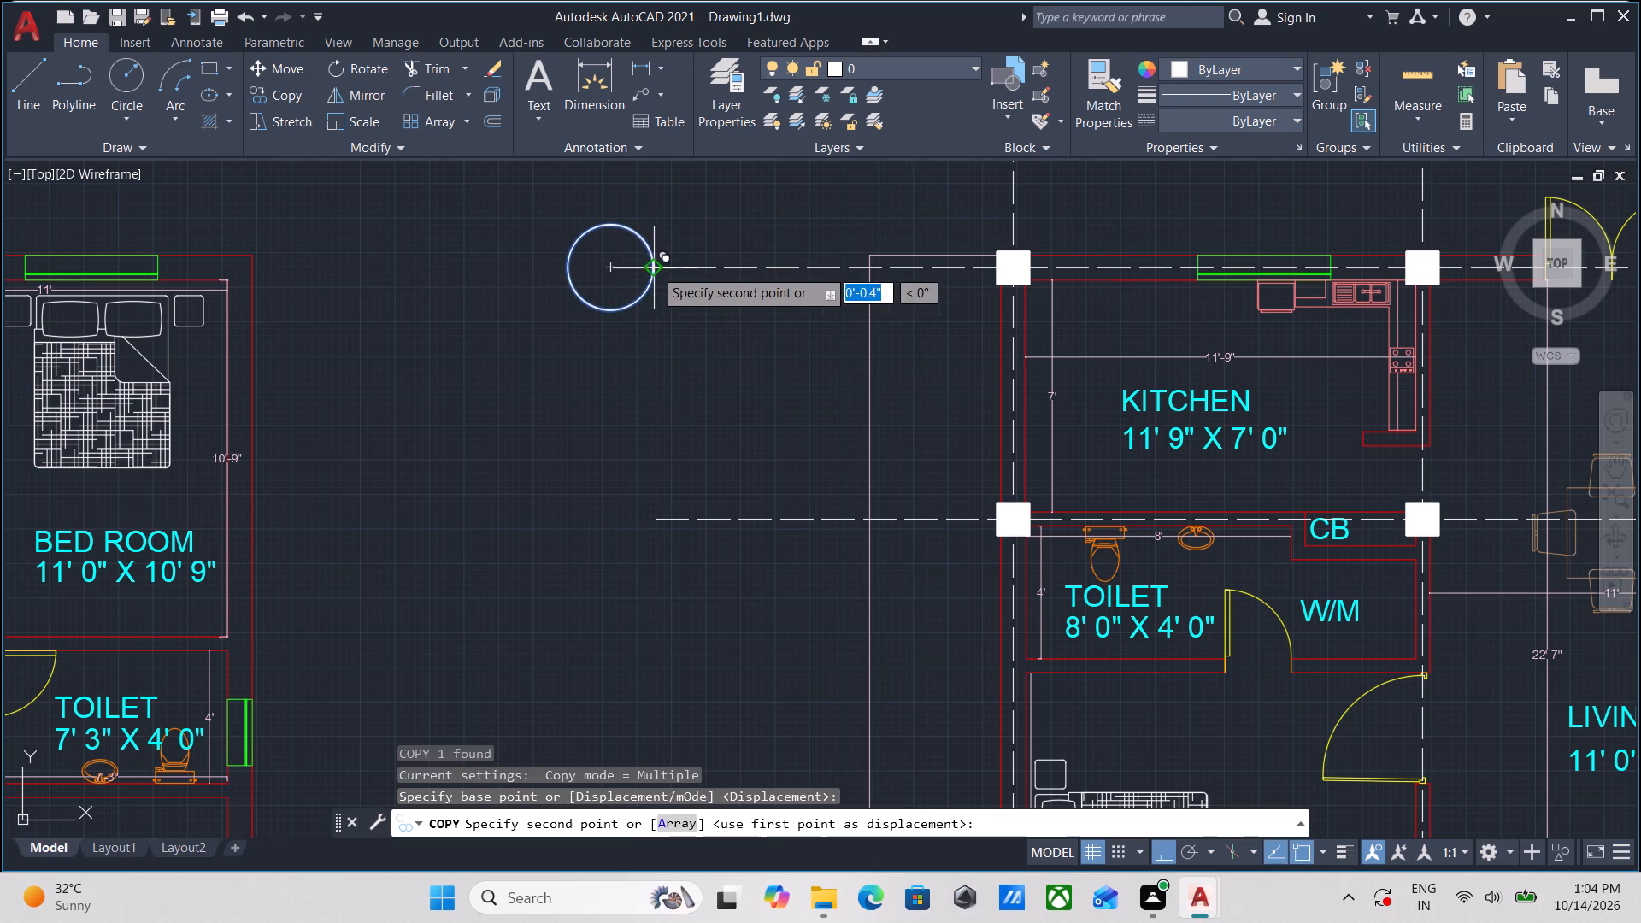
{"action": "left_click", "coordinate": [660, 520]}
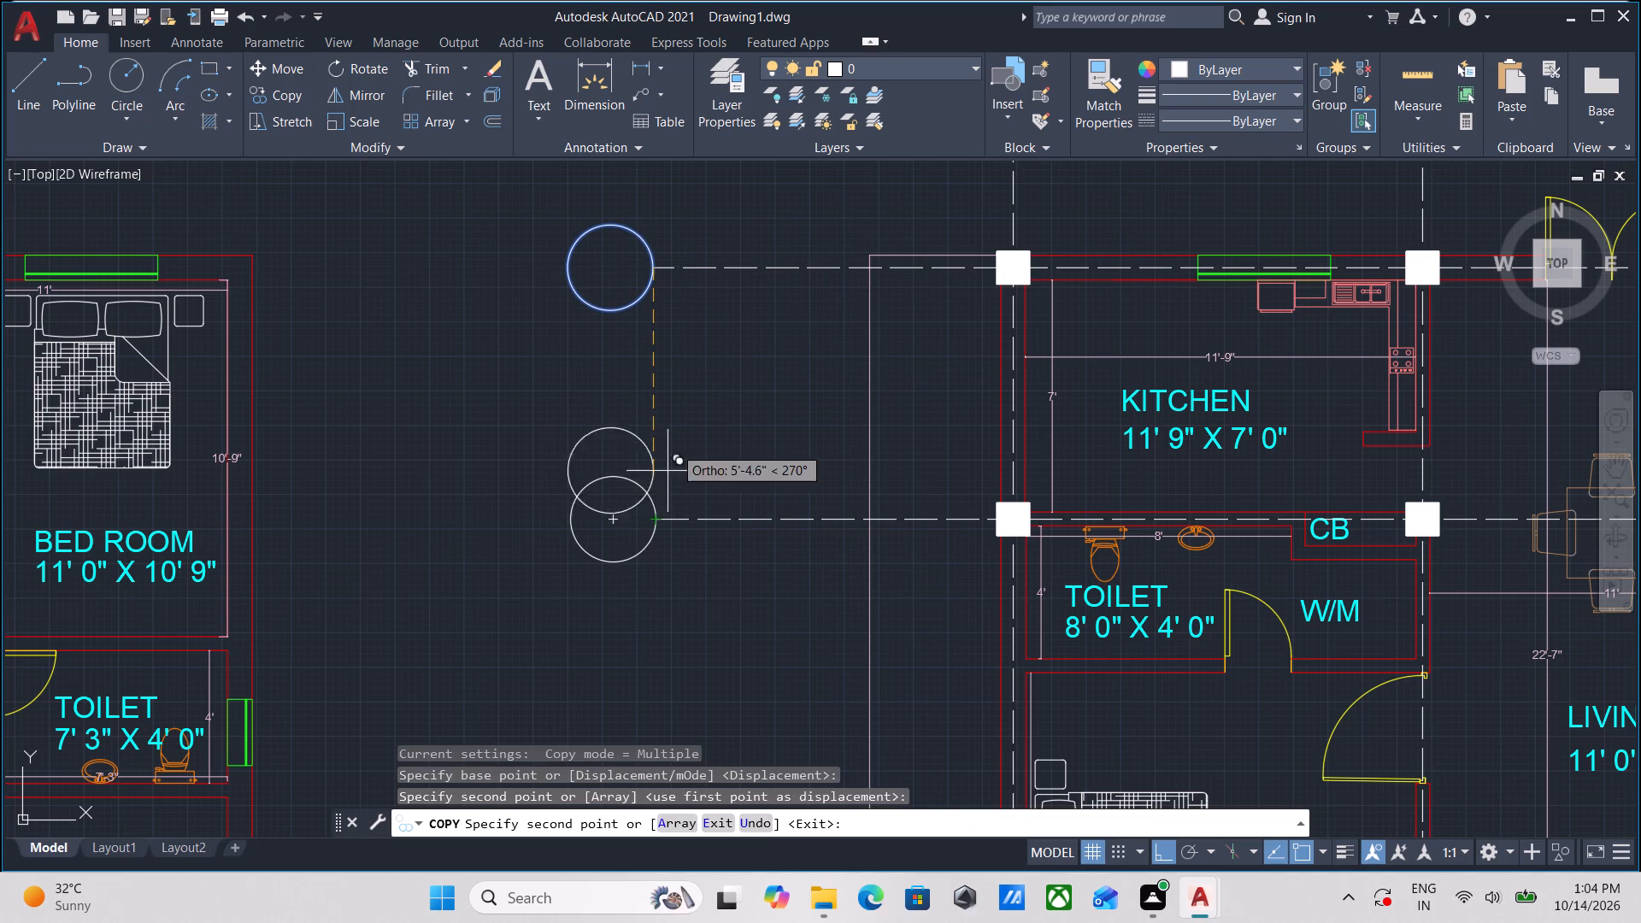
{"action": "scroll", "coordinate": [681, 413], "scroll_direction": "down", "scroll_amount": 3}
{"action": "key", "text": "Escape"}
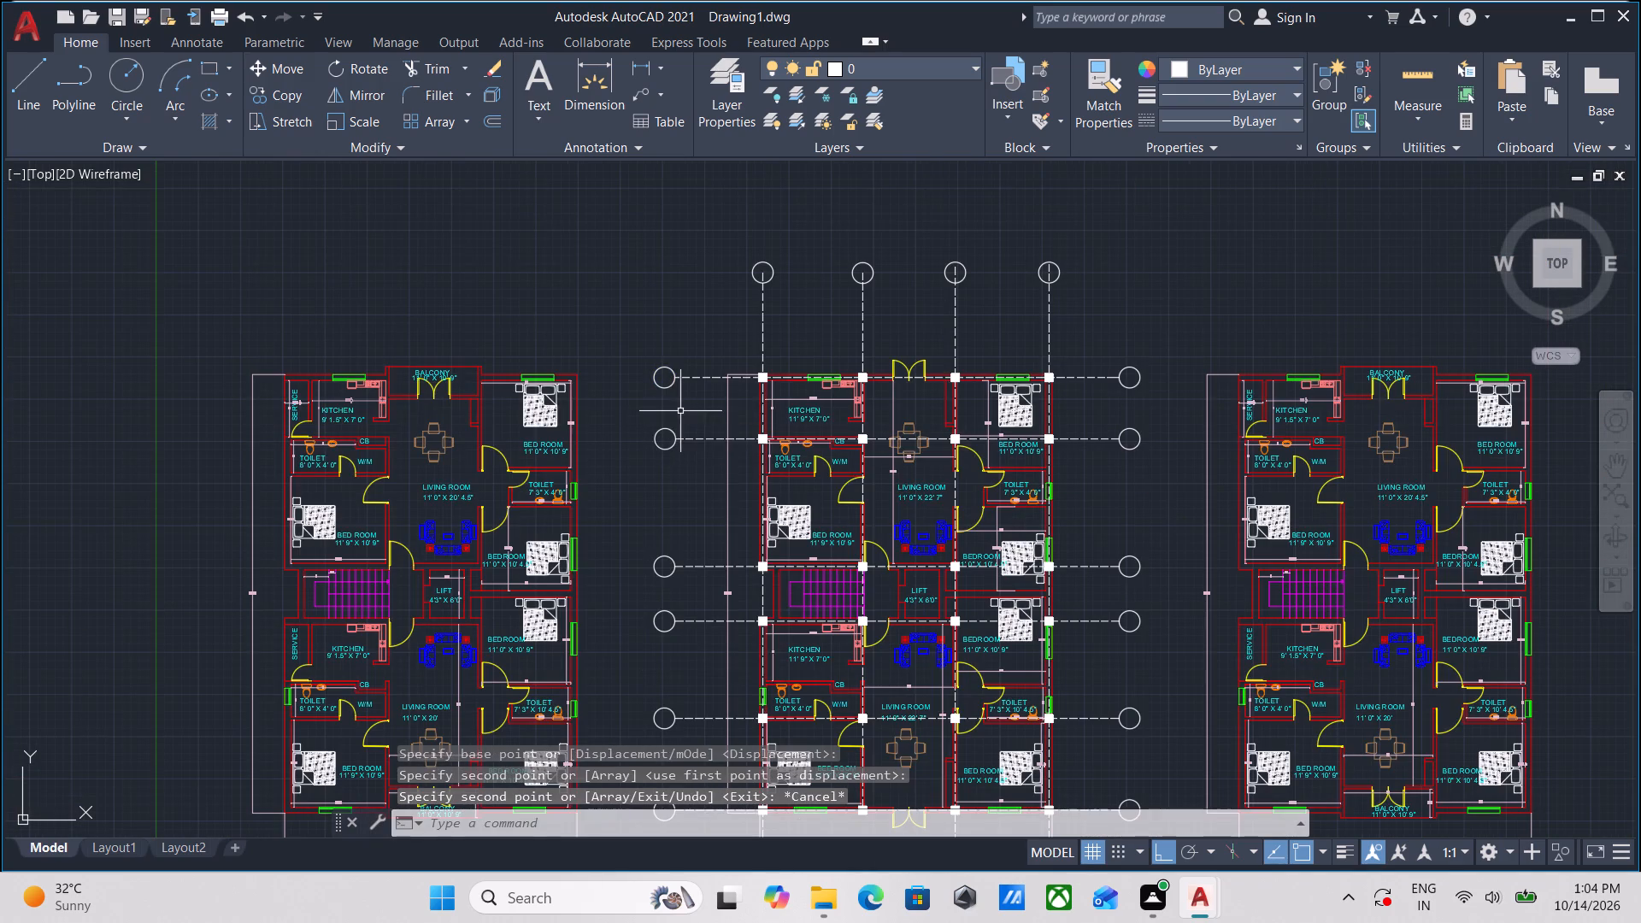
Inspect the grid circles and centre-line ends on all sides of the ground floor plan.
{"action": "scroll", "coordinate": [891, 304], "scroll_direction": "up", "scroll_amount": 2}
{"action": "scroll", "coordinate": [891, 304], "scroll_direction": "down", "scroll_amount": 2}
{"action": "middle_click_drag", "start_coordinate": [1043, 369], "coordinate": [762, 273]}
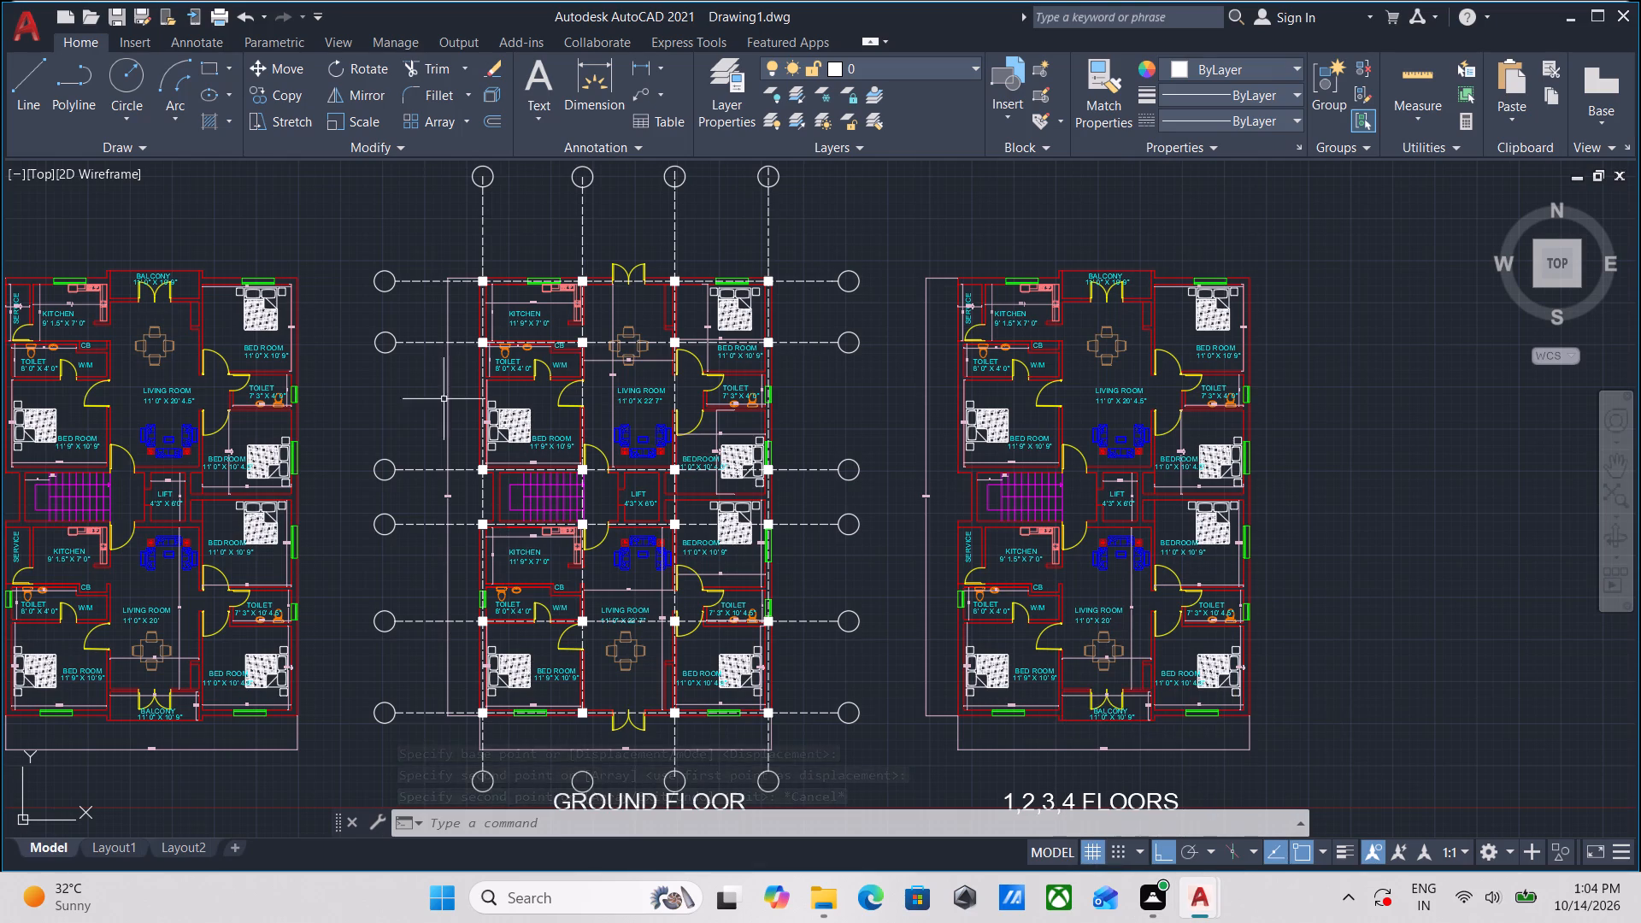
{"action": "scroll", "coordinate": [374, 339], "scroll_direction": "up", "scroll_amount": 2}
{"action": "middle_click_drag", "start_coordinate": [491, 280], "coordinate": [440, 414]}
{"action": "scroll", "coordinate": [425, 431], "scroll_direction": "down", "scroll_amount": 1}
{"action": "middle_click_drag", "start_coordinate": [425, 431], "coordinate": [379, 502]}
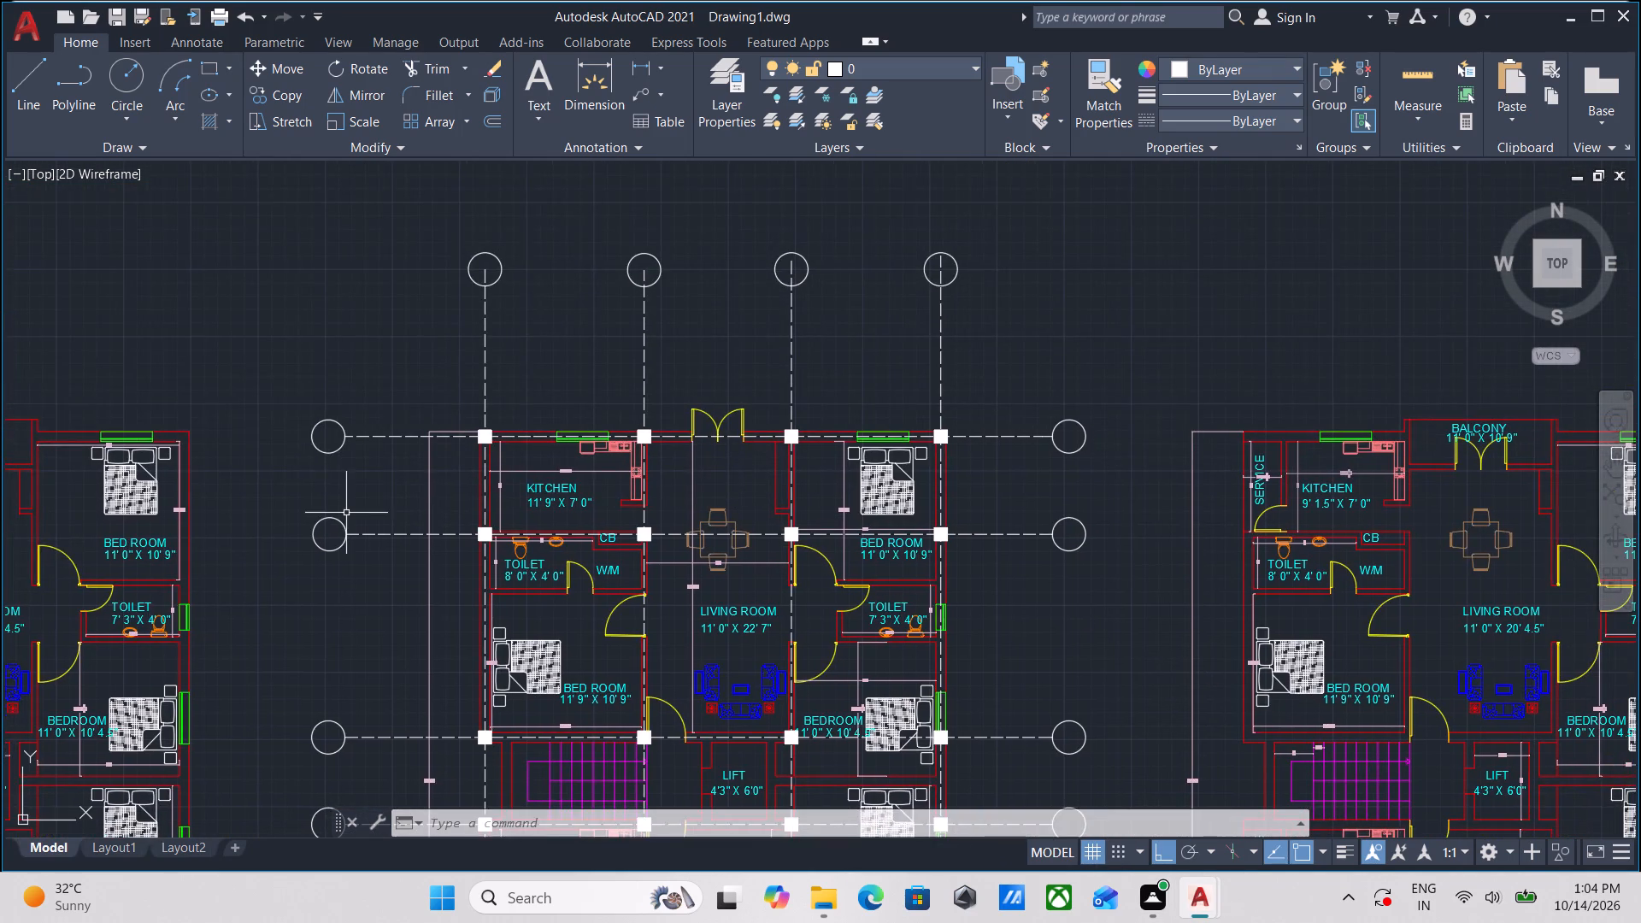
{"action": "scroll", "coordinate": [344, 513], "scroll_direction": "up", "scroll_amount": 2}
{"action": "middle_click_drag", "start_coordinate": [317, 496], "coordinate": [392, 640]}
{"action": "middle_click_drag", "start_coordinate": [375, 561], "coordinate": [414, 610]}
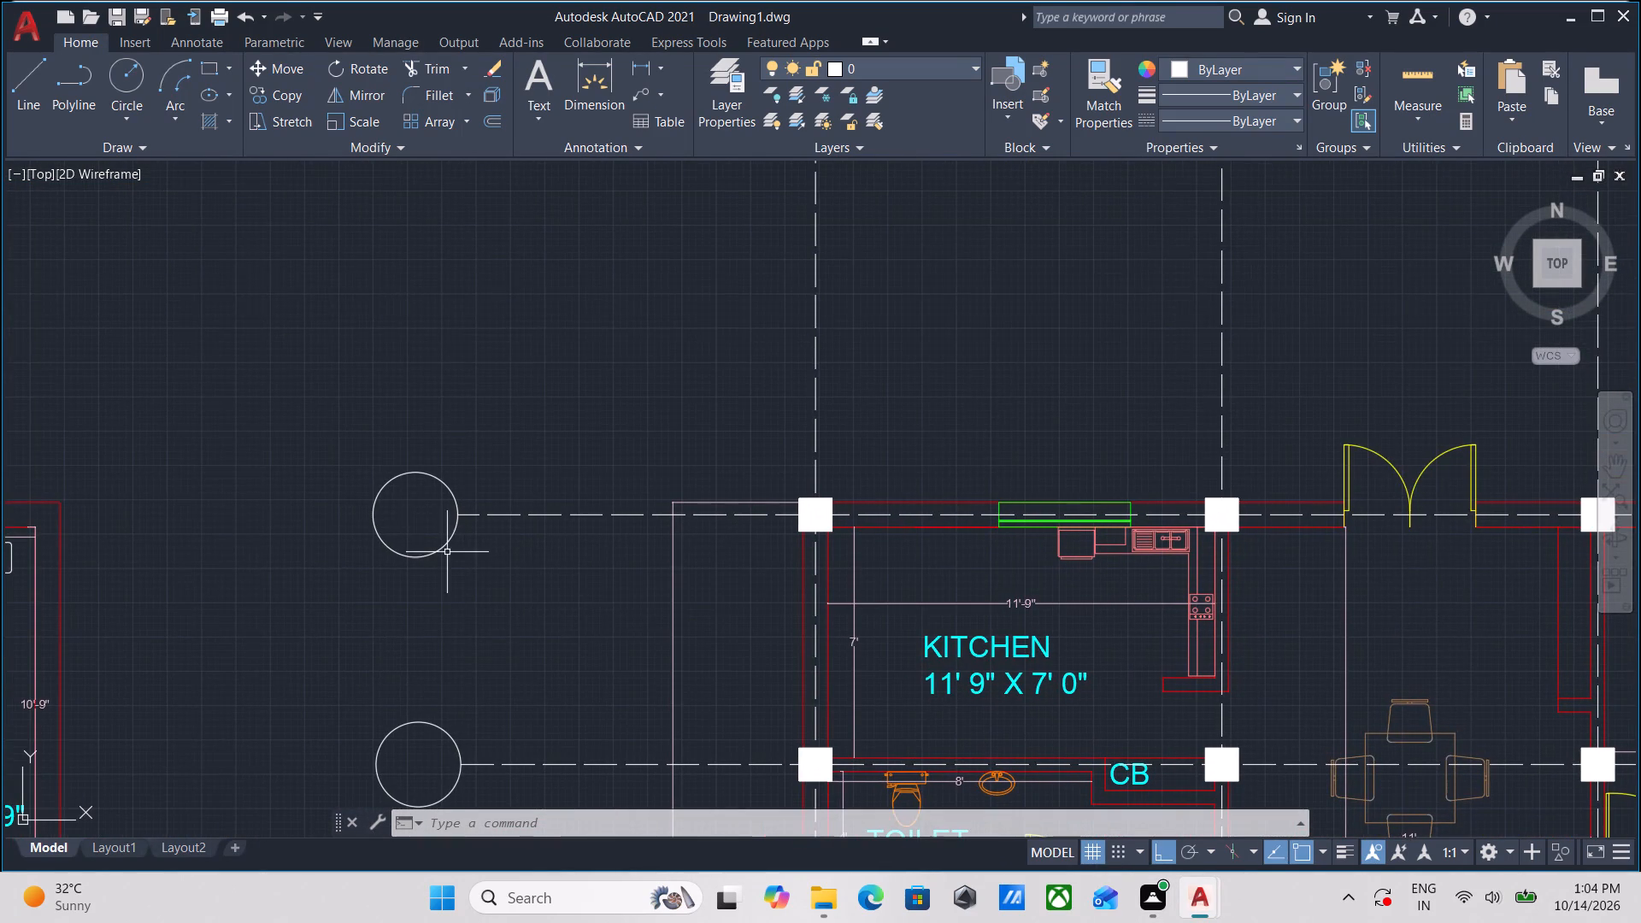
{"action": "scroll", "coordinate": [405, 512], "scroll_direction": "down", "scroll_amount": 1}
{"action": "middle_click_drag", "start_coordinate": [405, 512], "coordinate": [405, 535]}
{"action": "scroll", "coordinate": [408, 538], "scroll_direction": "up", "scroll_amount": 1}
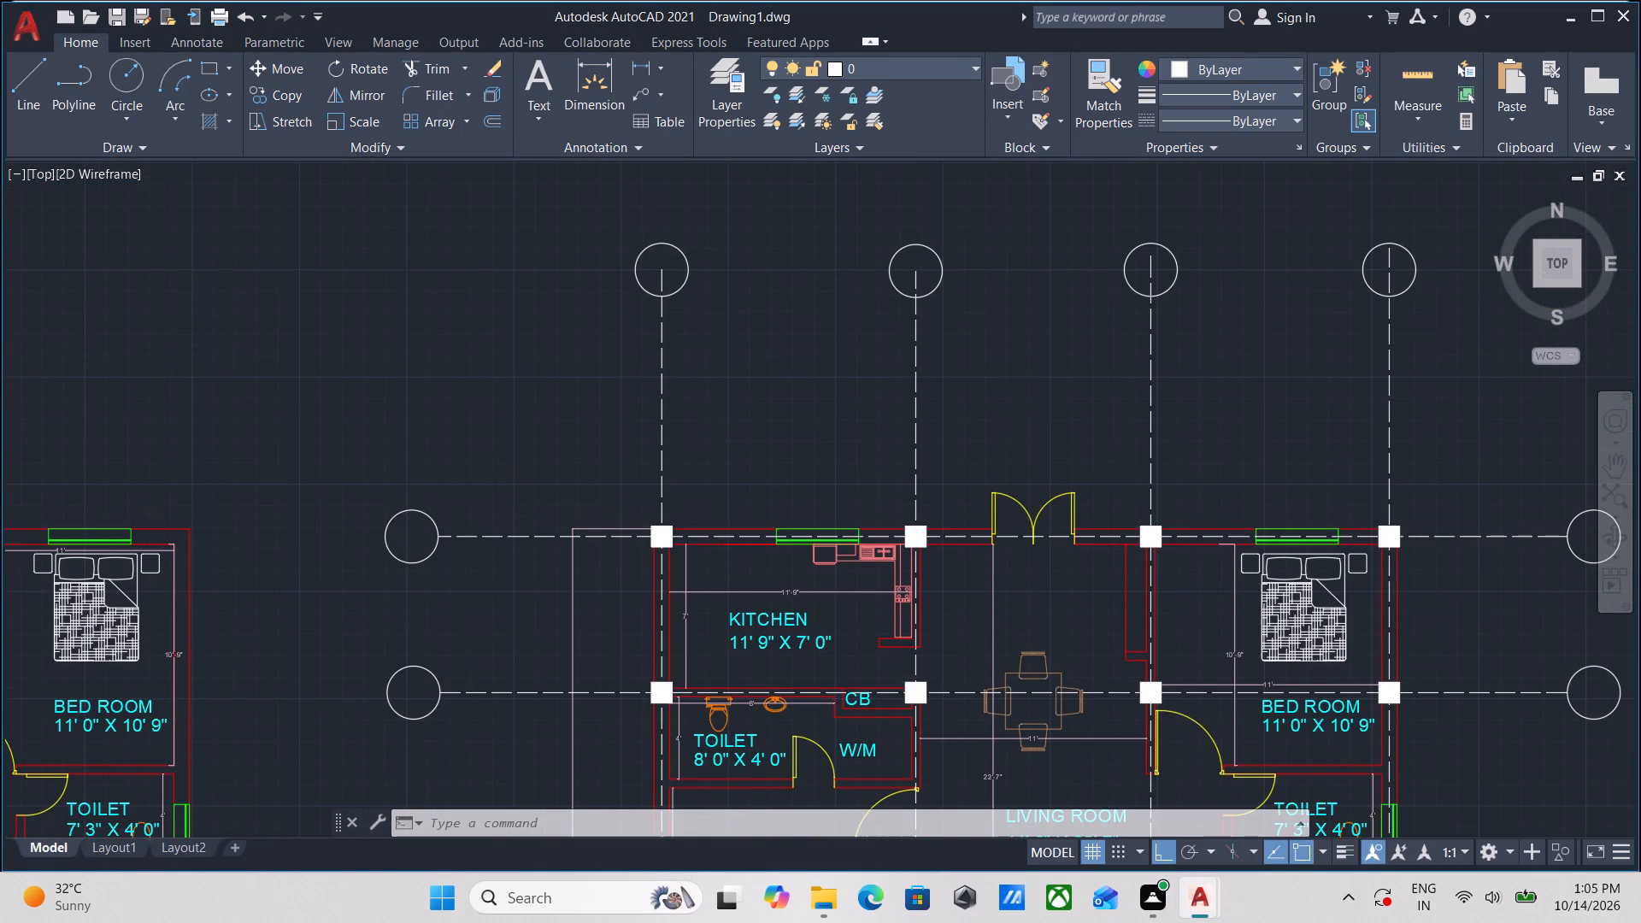
{"action": "scroll", "coordinate": [409, 538], "scroll_direction": "down", "scroll_amount": 3}
{"action": "middle_click_drag", "start_coordinate": [452, 557], "coordinate": [465, 362]}
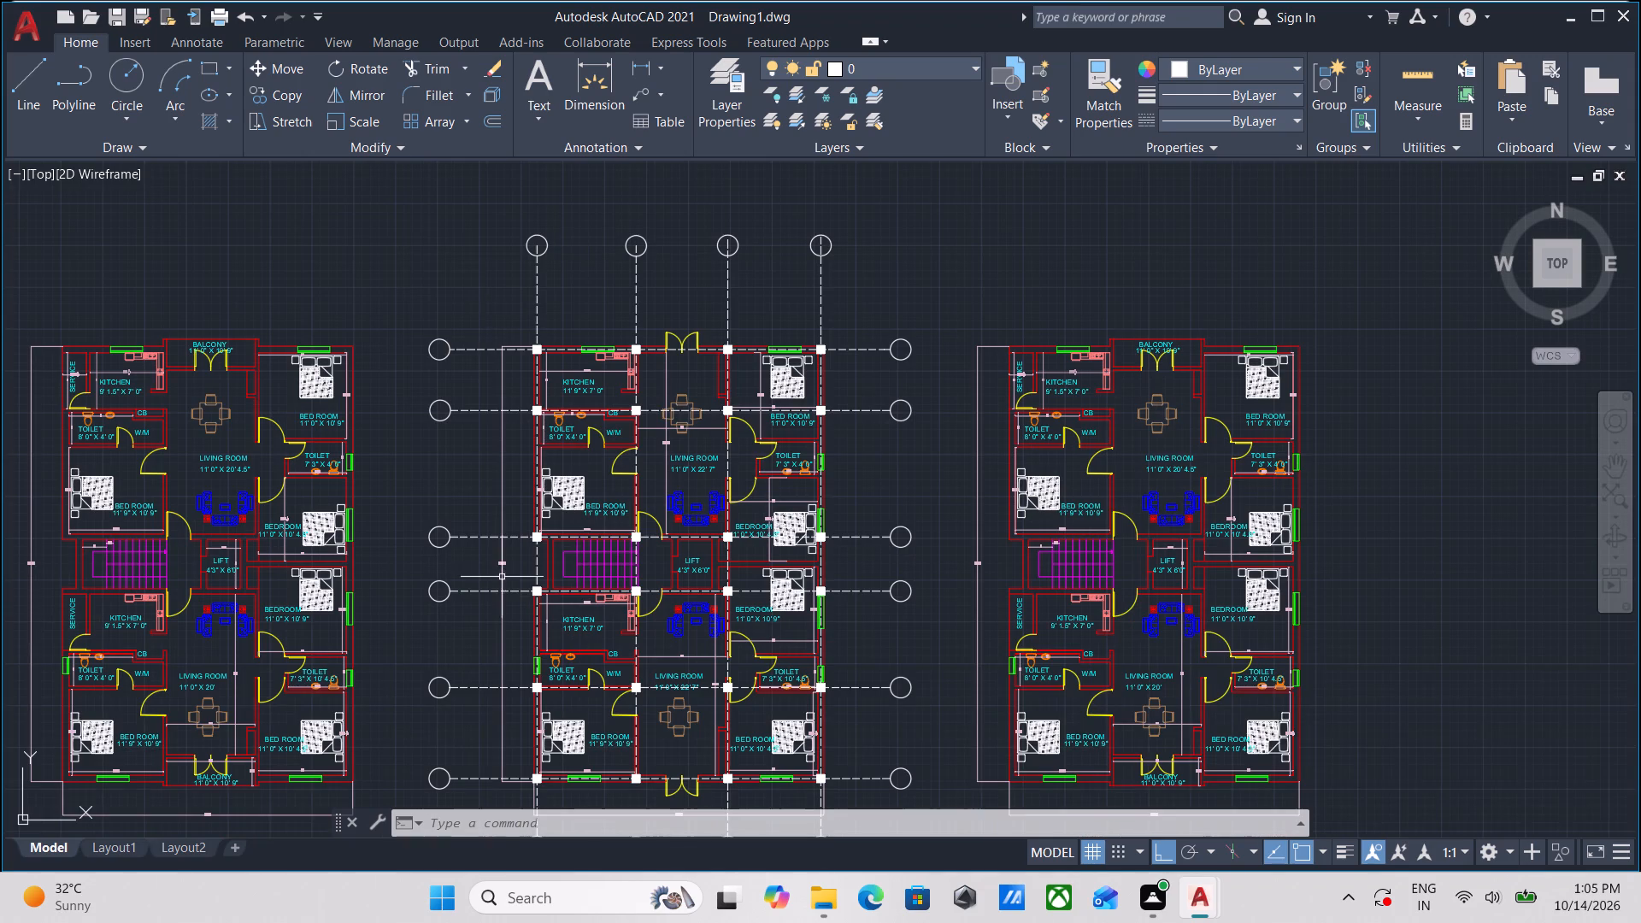
{"action": "middle_click_drag", "start_coordinate": [501, 564], "coordinate": [526, 406]}
{"action": "scroll", "coordinate": [906, 708], "scroll_direction": "up", "scroll_amount": 1}
{"action": "scroll", "coordinate": [591, 641], "scroll_direction": "up", "scroll_amount": 1}
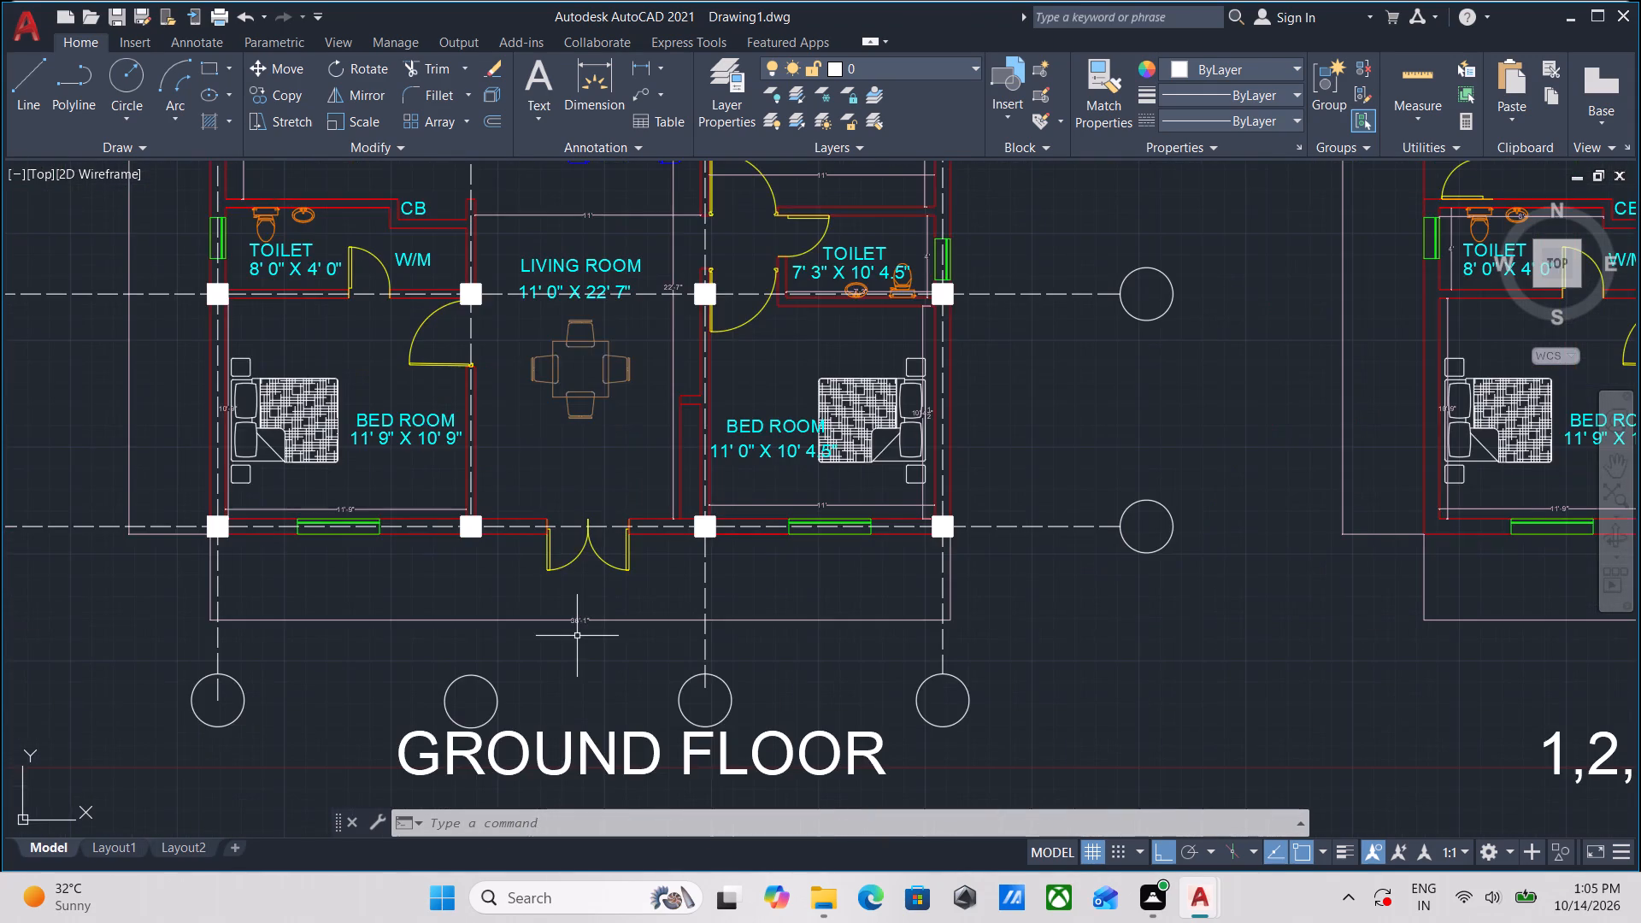
{"action": "scroll", "coordinate": [576, 636], "scroll_direction": "down", "scroll_amount": 1}
{"action": "middle_click_drag", "start_coordinate": [576, 644], "coordinate": [568, 758]}
{"action": "scroll", "coordinate": [287, 485], "scroll_direction": "down", "scroll_amount": 1}
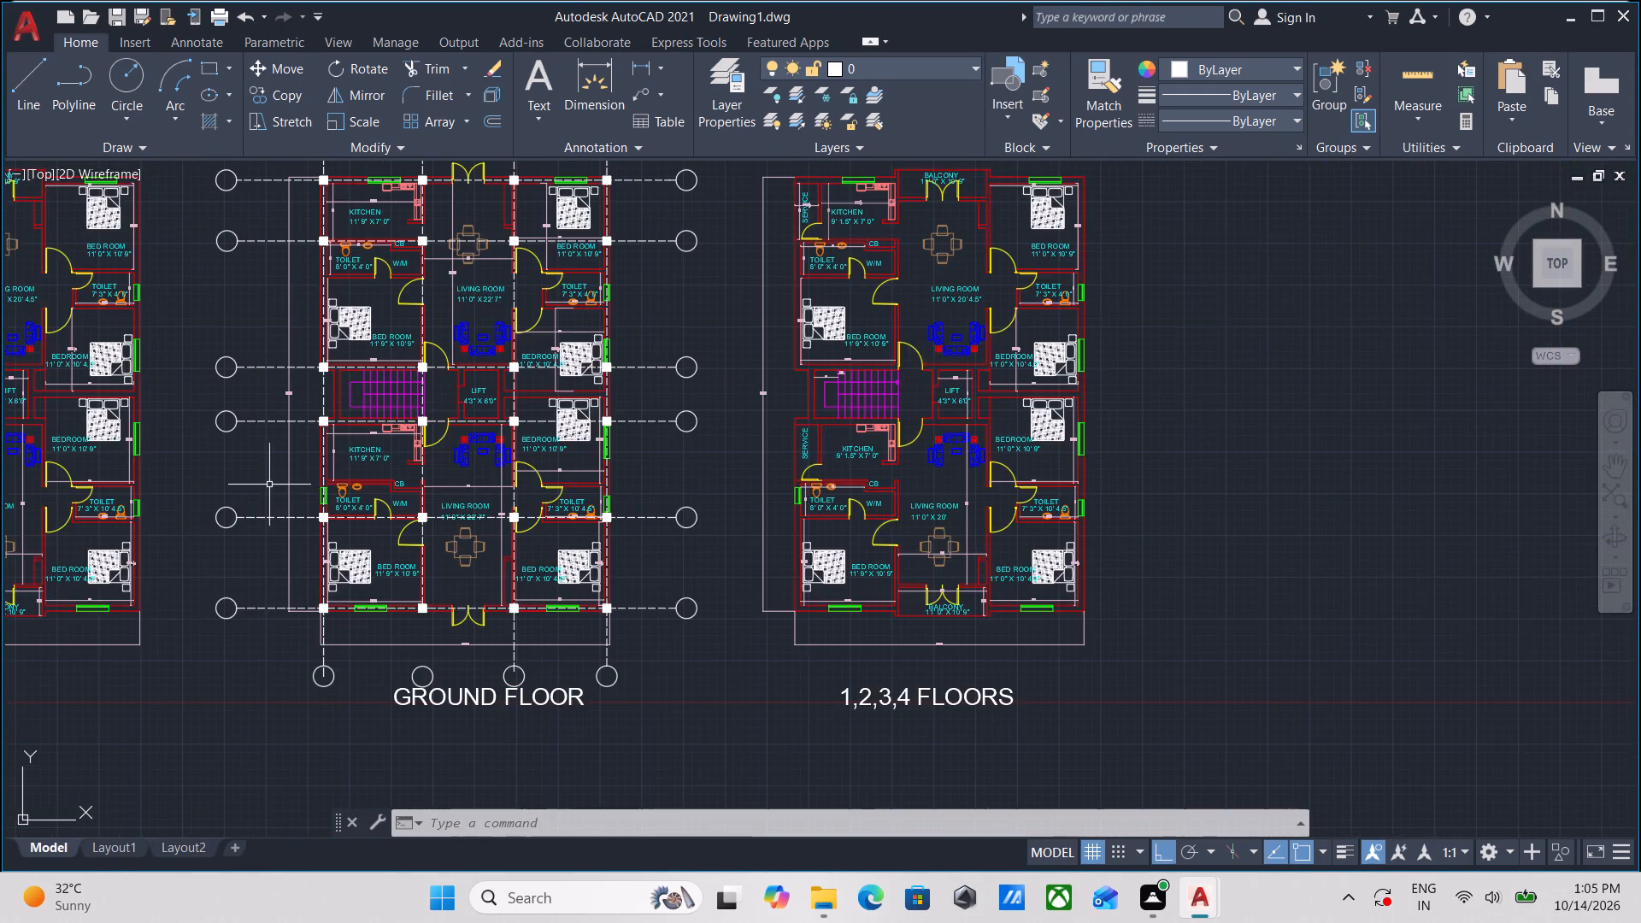
{"action": "middle_click_drag", "start_coordinate": [267, 485], "coordinate": [272, 656]}
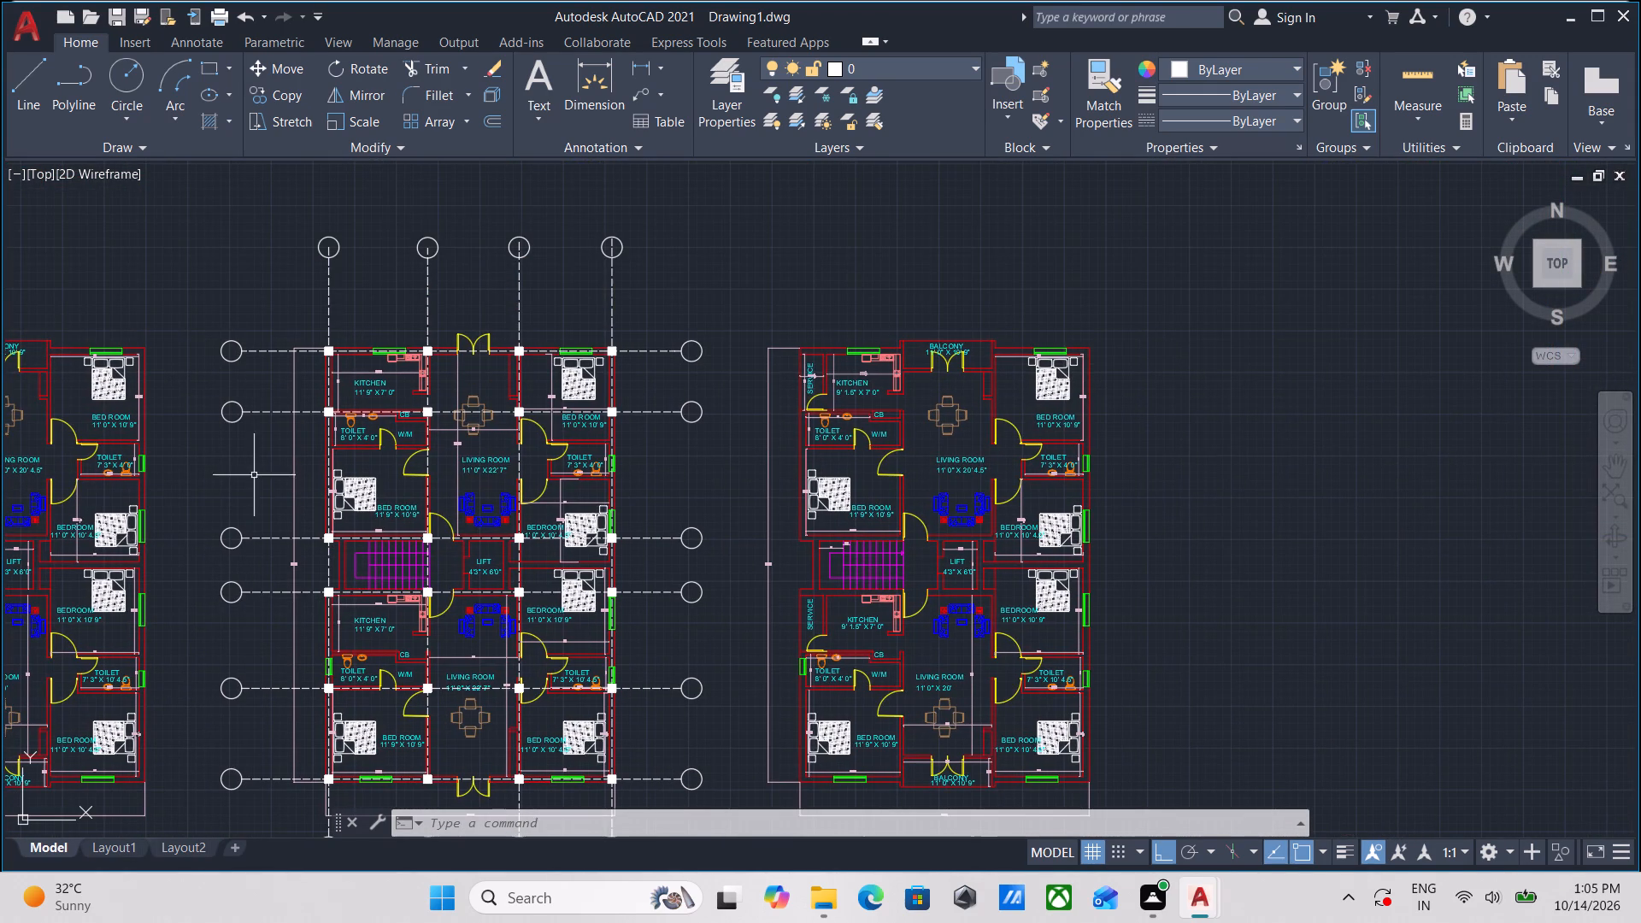
Trim the two westernmost vertical centre lines back to the edges of their north-end grid circles.
{"action": "scroll", "coordinate": [253, 475], "scroll_direction": "up", "scroll_amount": 1}
{"action": "middle_click_drag", "start_coordinate": [253, 475], "coordinate": [268, 563]}
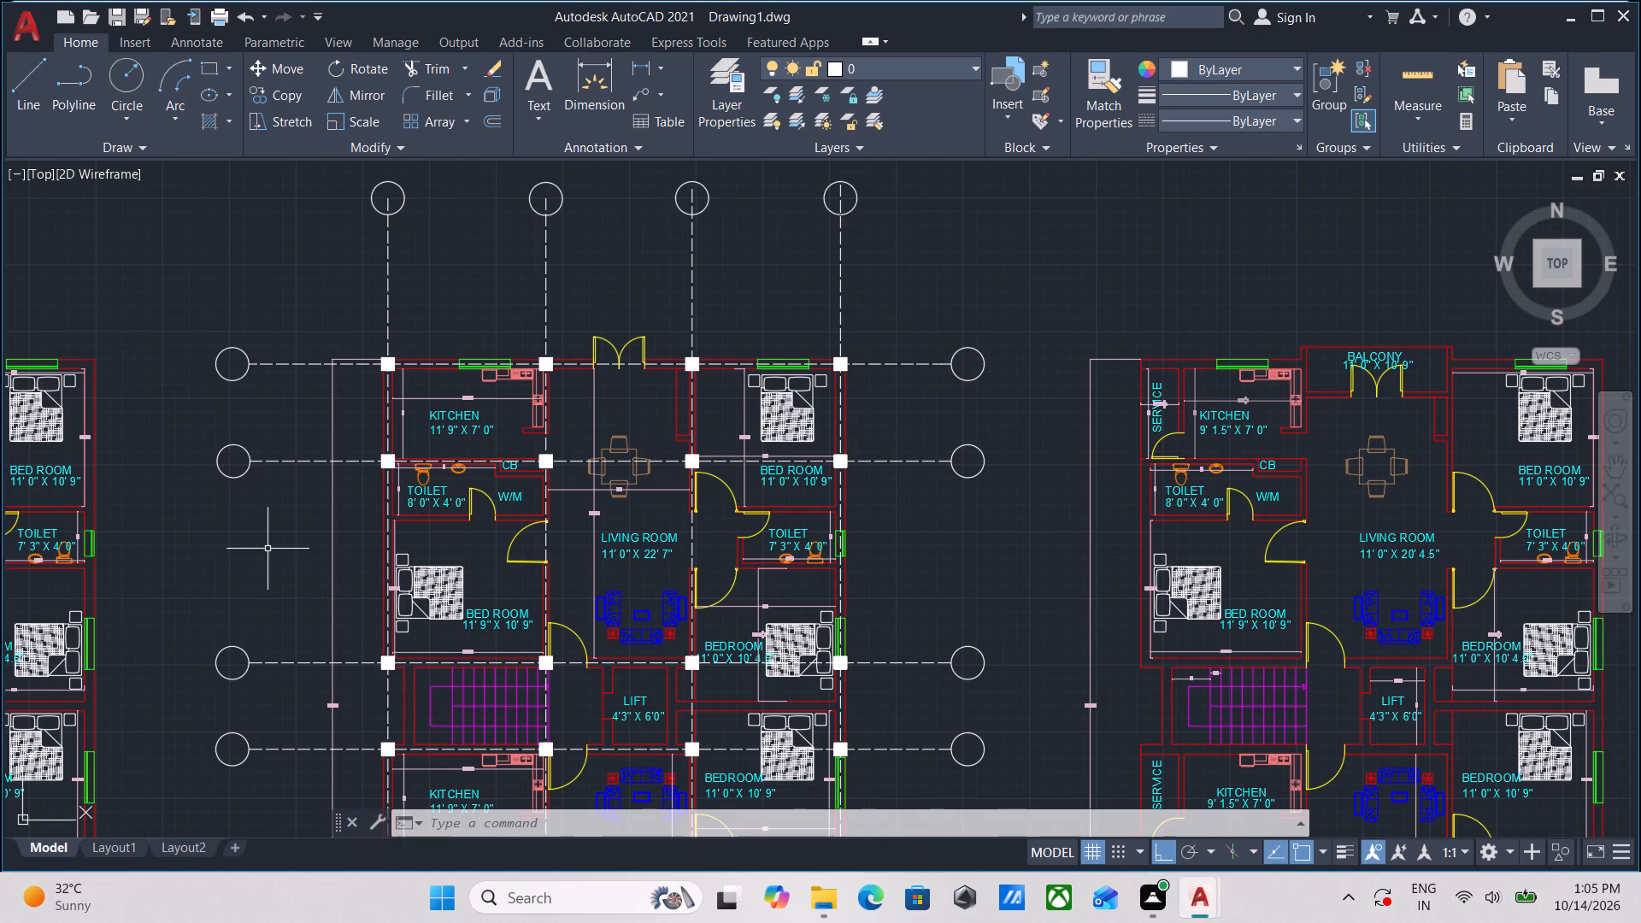
{"action": "scroll", "coordinate": [262, 505], "scroll_direction": "up", "scroll_amount": 2}
{"action": "scroll", "coordinate": [254, 434], "scroll_direction": "down", "scroll_amount": 1}
{"action": "middle_click_drag", "start_coordinate": [254, 441], "coordinate": [235, 677]}
{"action": "middle_click_drag", "start_coordinate": [462, 315], "coordinate": [422, 453]}
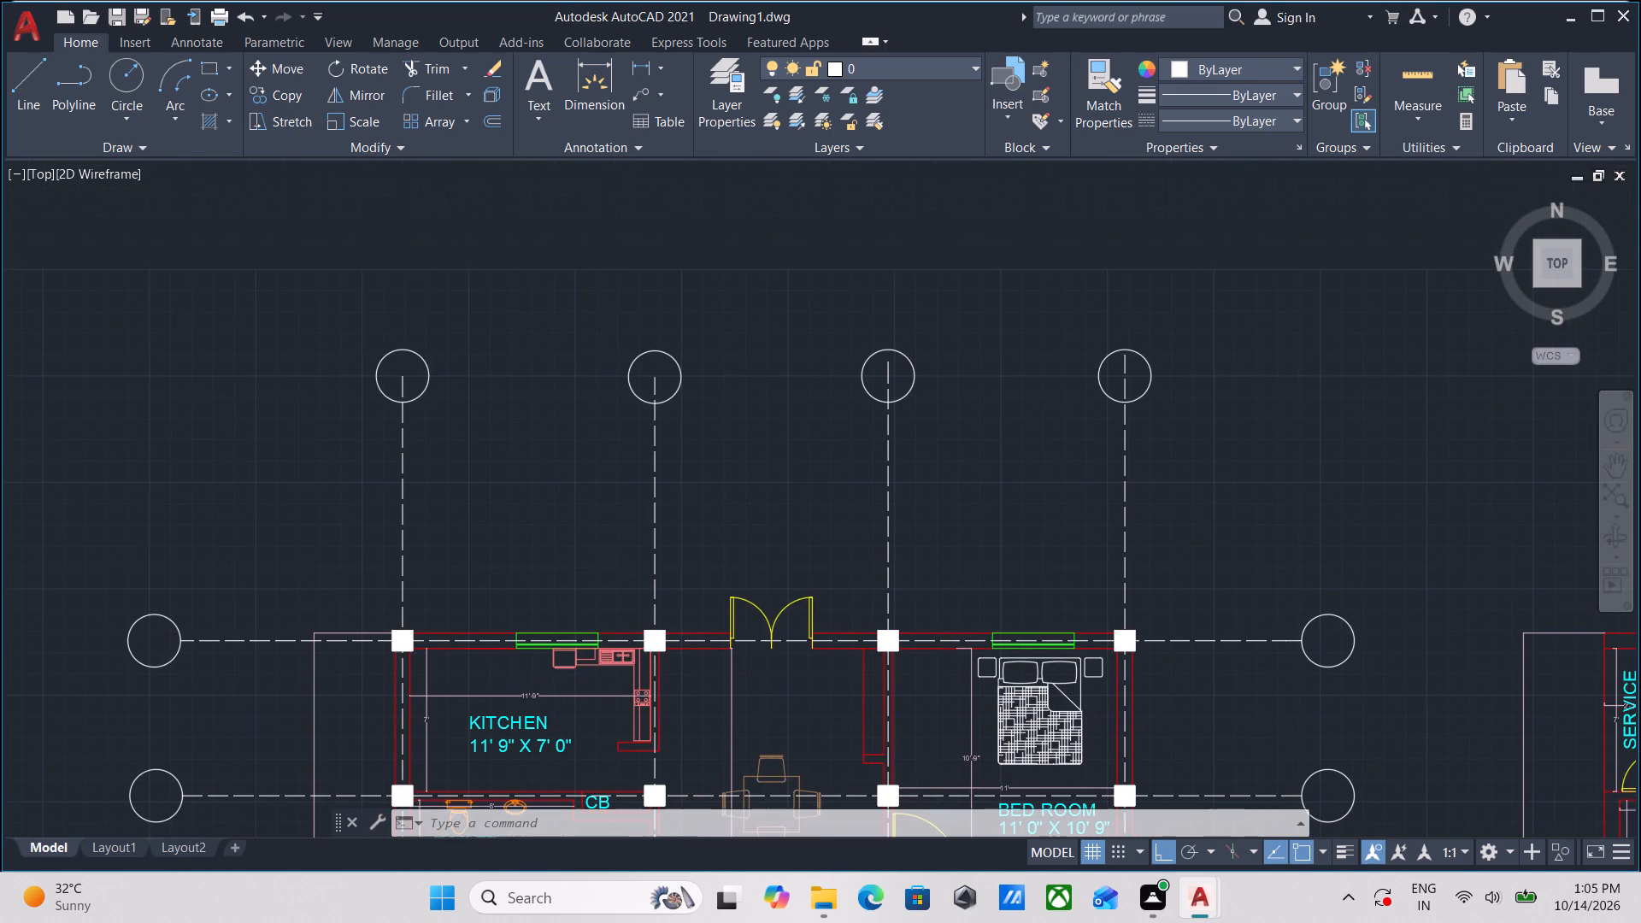
{"action": "type", "text": "TR"}
{"action": "key", "text": "Return"}
{"action": "scroll", "coordinate": [388, 377], "scroll_direction": "up", "scroll_amount": 1}
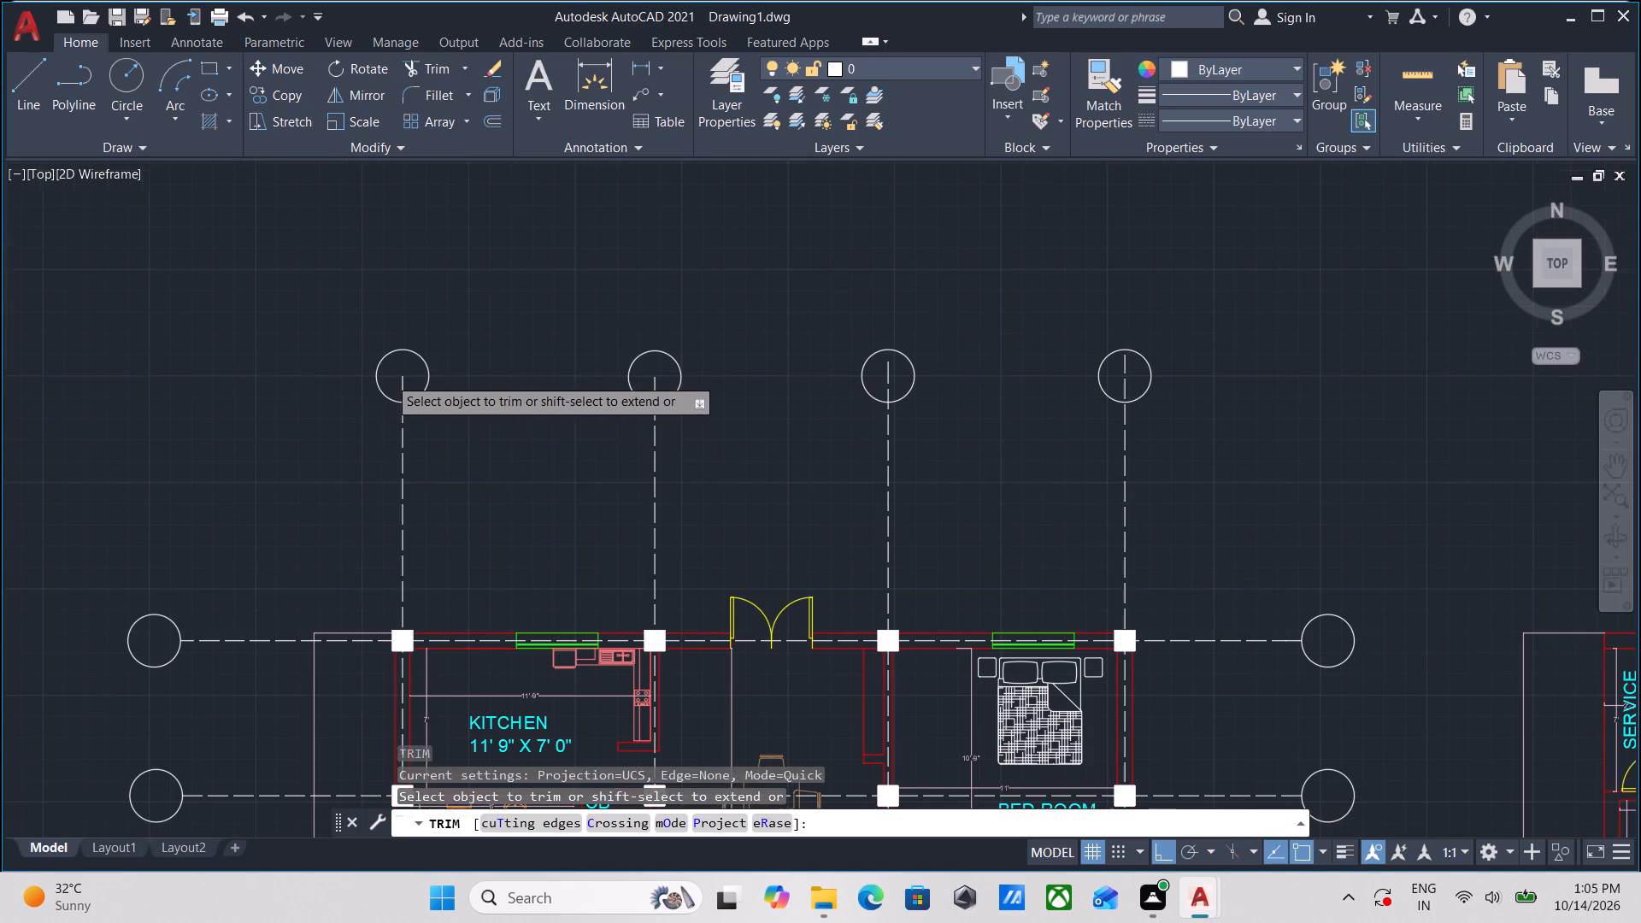
{"action": "scroll", "coordinate": [388, 377], "scroll_direction": "up", "scroll_amount": 2}
{"action": "left_click", "coordinate": [399, 396]}
{"action": "left_click", "coordinate": [482, 392]}
{"action": "scroll", "coordinate": [711, 482], "scroll_direction": "down", "scroll_amount": 2}
{"action": "middle_click_drag", "start_coordinate": [715, 484], "coordinate": [368, 494]}
{"action": "scroll", "coordinate": [729, 479], "scroll_direction": "up", "scroll_amount": 2}
{"action": "left_click", "coordinate": [543, 432]}
{"action": "left_click", "coordinate": [609, 434]}
Trim the two easternmost vertical centre lines back to the edges of their north-end grid circles.
{"action": "scroll", "coordinate": [840, 554], "scroll_direction": "down", "scroll_amount": 2}
{"action": "middle_click_drag", "start_coordinate": [845, 556], "coordinate": [488, 556]}
{"action": "scroll", "coordinate": [797, 491], "scroll_direction": "up", "scroll_amount": 1}
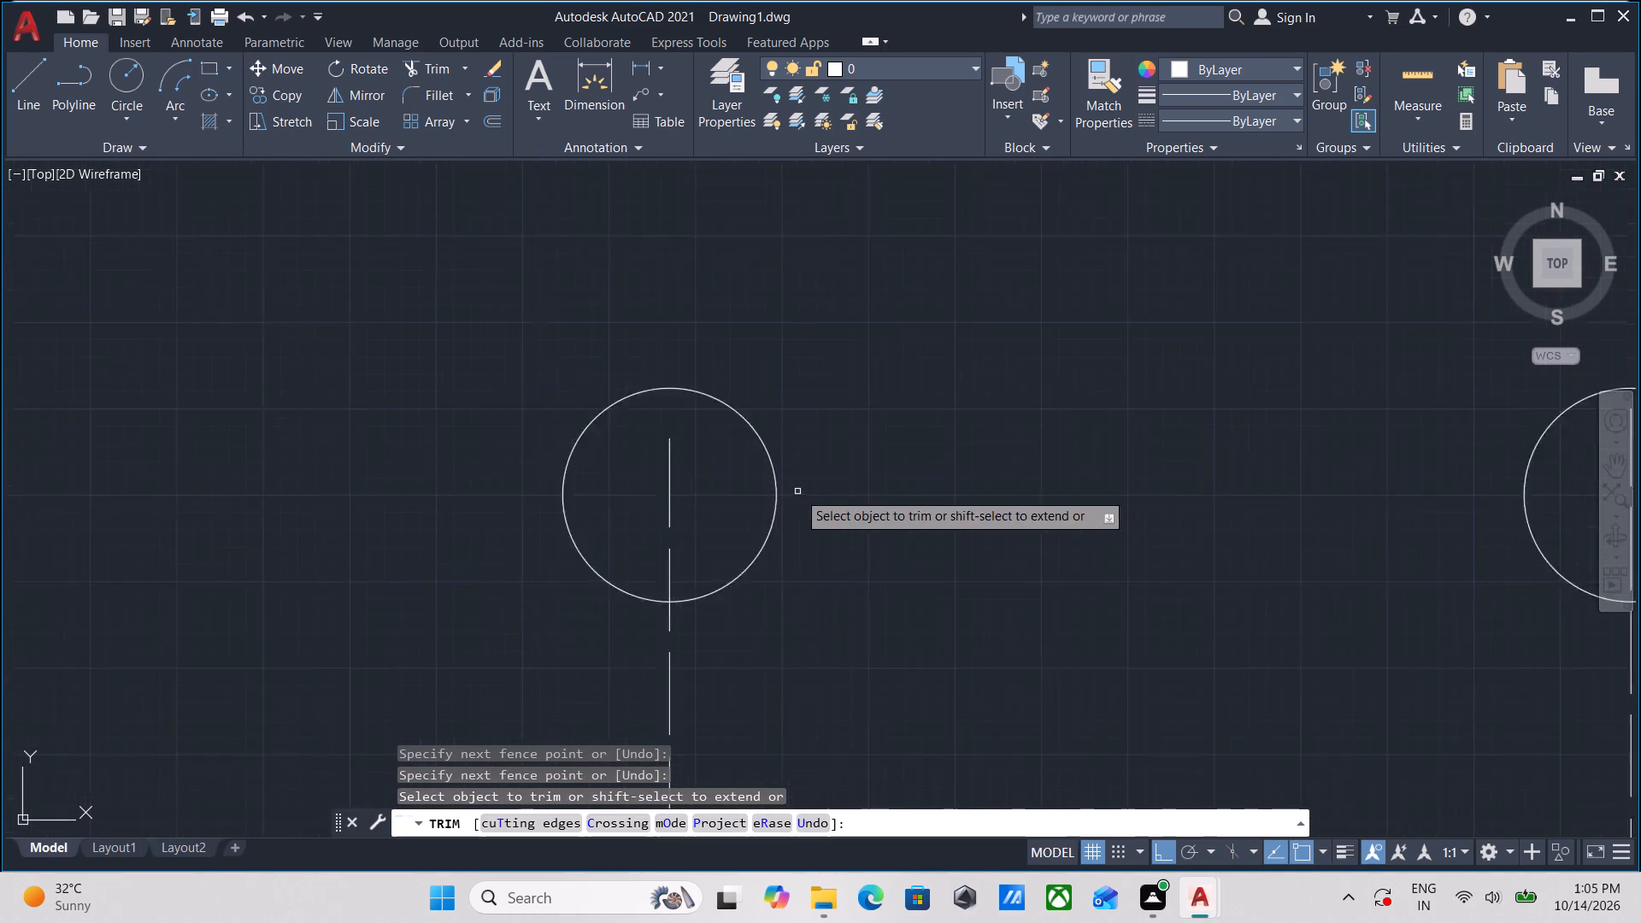
{"action": "scroll", "coordinate": [797, 491], "scroll_direction": "up", "scroll_amount": 2}
{"action": "left_click", "coordinate": [655, 518]}
{"action": "left_click", "coordinate": [571, 525]}
{"action": "scroll", "coordinate": [917, 539], "scroll_direction": "down", "scroll_amount": 2}
{"action": "middle_click_drag", "start_coordinate": [920, 543], "coordinate": [378, 542]}
{"action": "scroll", "coordinate": [820, 545], "scroll_direction": "up", "scroll_amount": 1}
{"action": "left_click", "coordinate": [908, 537]}
{"action": "left_click", "coordinate": [826, 522]}
{"action": "scroll", "coordinate": [857, 516], "scroll_direction": "down", "scroll_amount": 3}
{"action": "scroll", "coordinate": [1011, 550], "scroll_direction": "down", "scroll_amount": 2}
{"action": "middle_click_drag", "start_coordinate": [1011, 544], "coordinate": [1019, 478]}
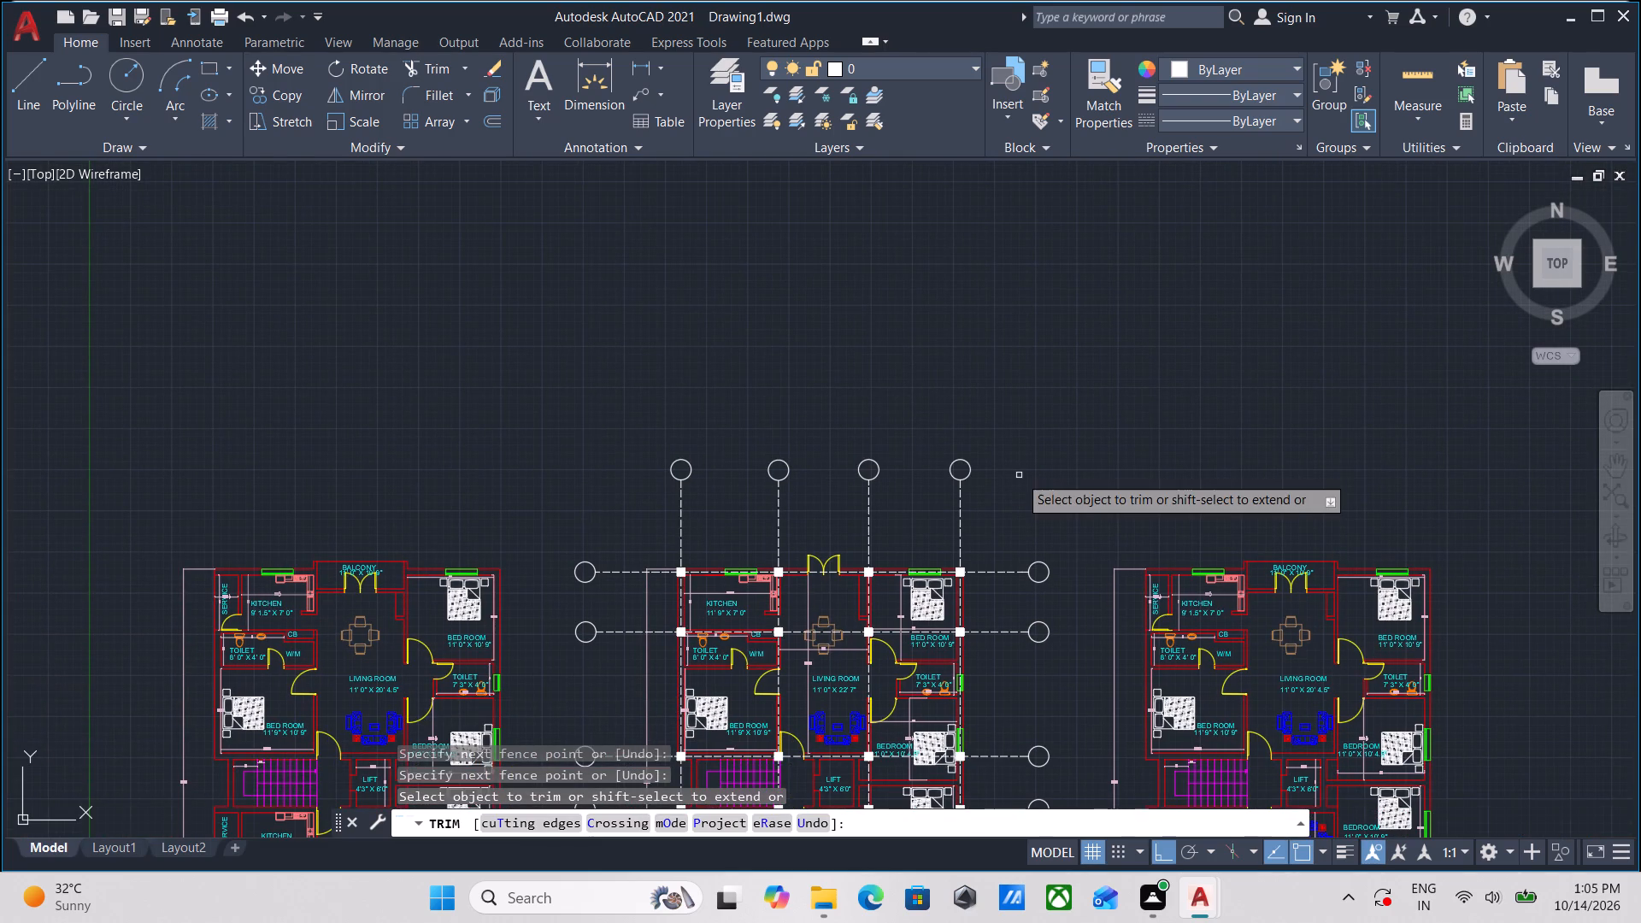
{"action": "key", "text": "Escape"}
Place a horizontal single-line text letter A inside the northernmost west-end grid circle, with its height picked to fit the circle.
{"action": "scroll", "coordinate": [585, 510], "scroll_direction": "up", "scroll_amount": 2}
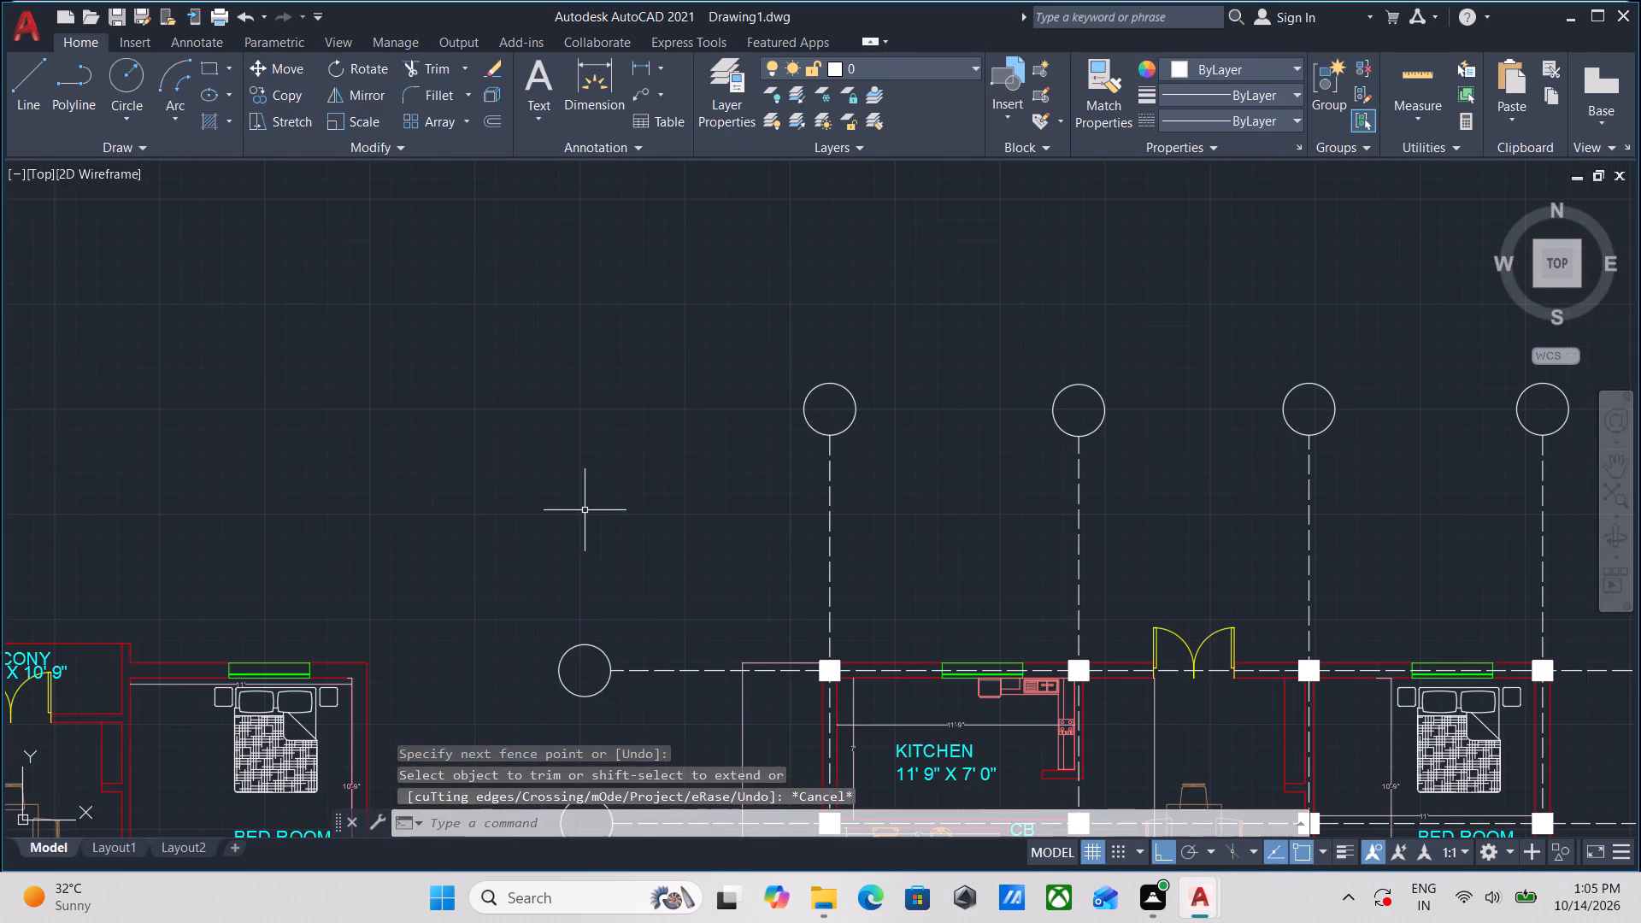
{"action": "middle_click_drag", "start_coordinate": [585, 510], "coordinate": [576, 331]}
{"action": "scroll", "coordinate": [567, 532], "scroll_direction": "up", "scroll_amount": 1}
{"action": "middle_click_drag", "start_coordinate": [567, 532], "coordinate": [539, 597]}
{"action": "scroll", "coordinate": [554, 509], "scroll_direction": "up", "scroll_amount": 1}
{"action": "type", "text": "DT"}
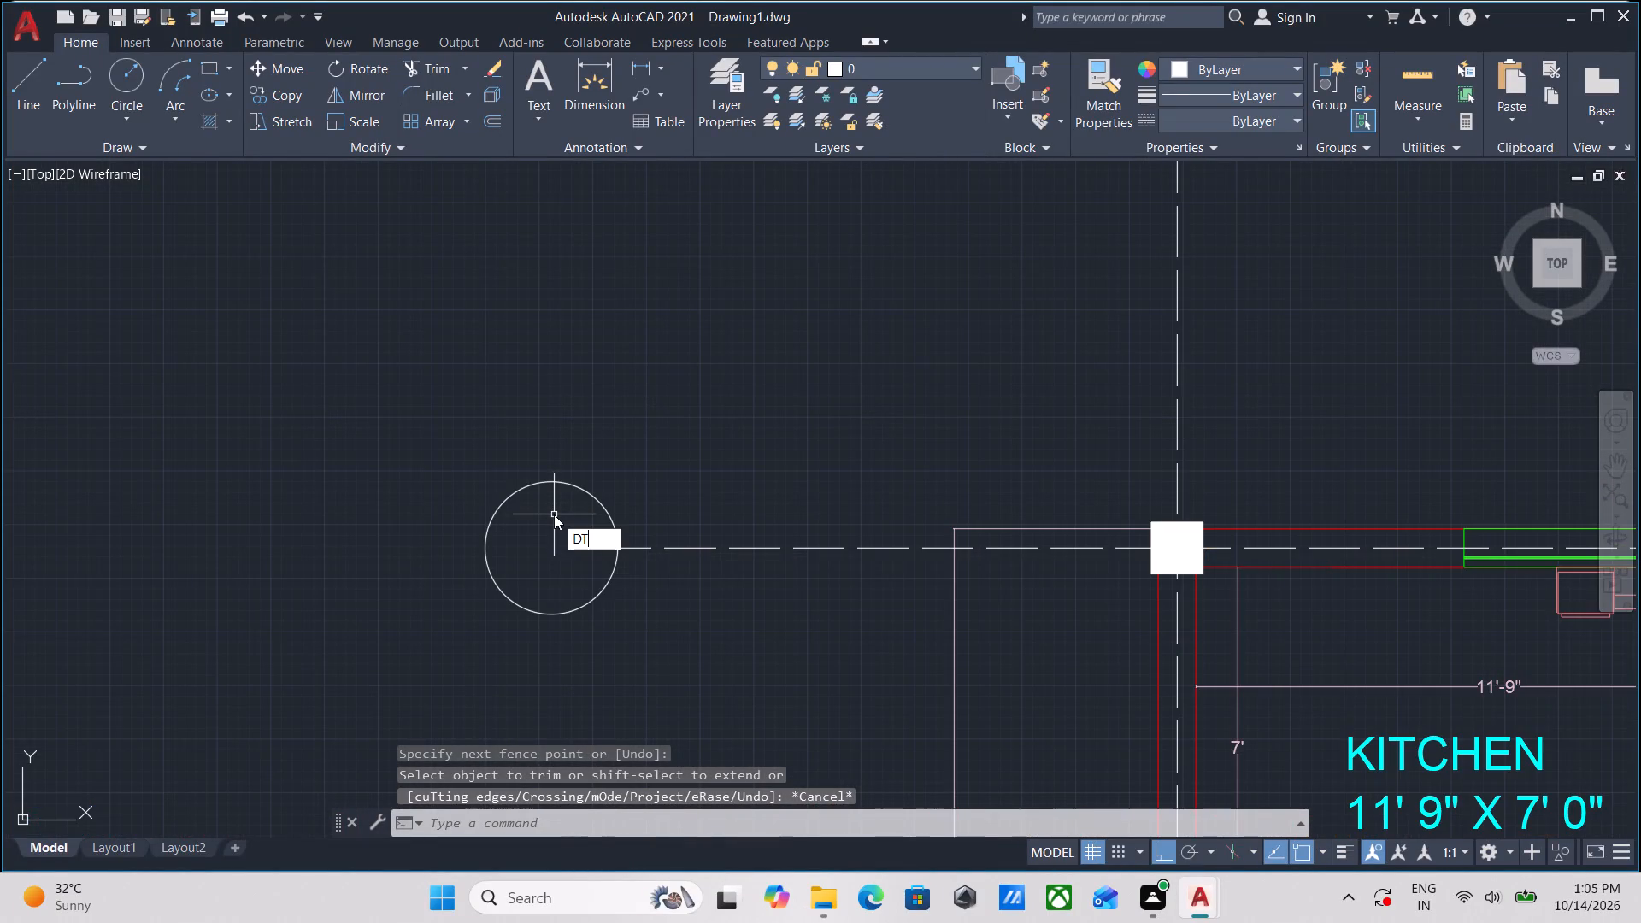
{"action": "key", "text": "Return"}
{"action": "scroll", "coordinate": [547, 543], "scroll_direction": "up", "scroll_amount": 2}
{"action": "left_click", "coordinate": [521, 625]}
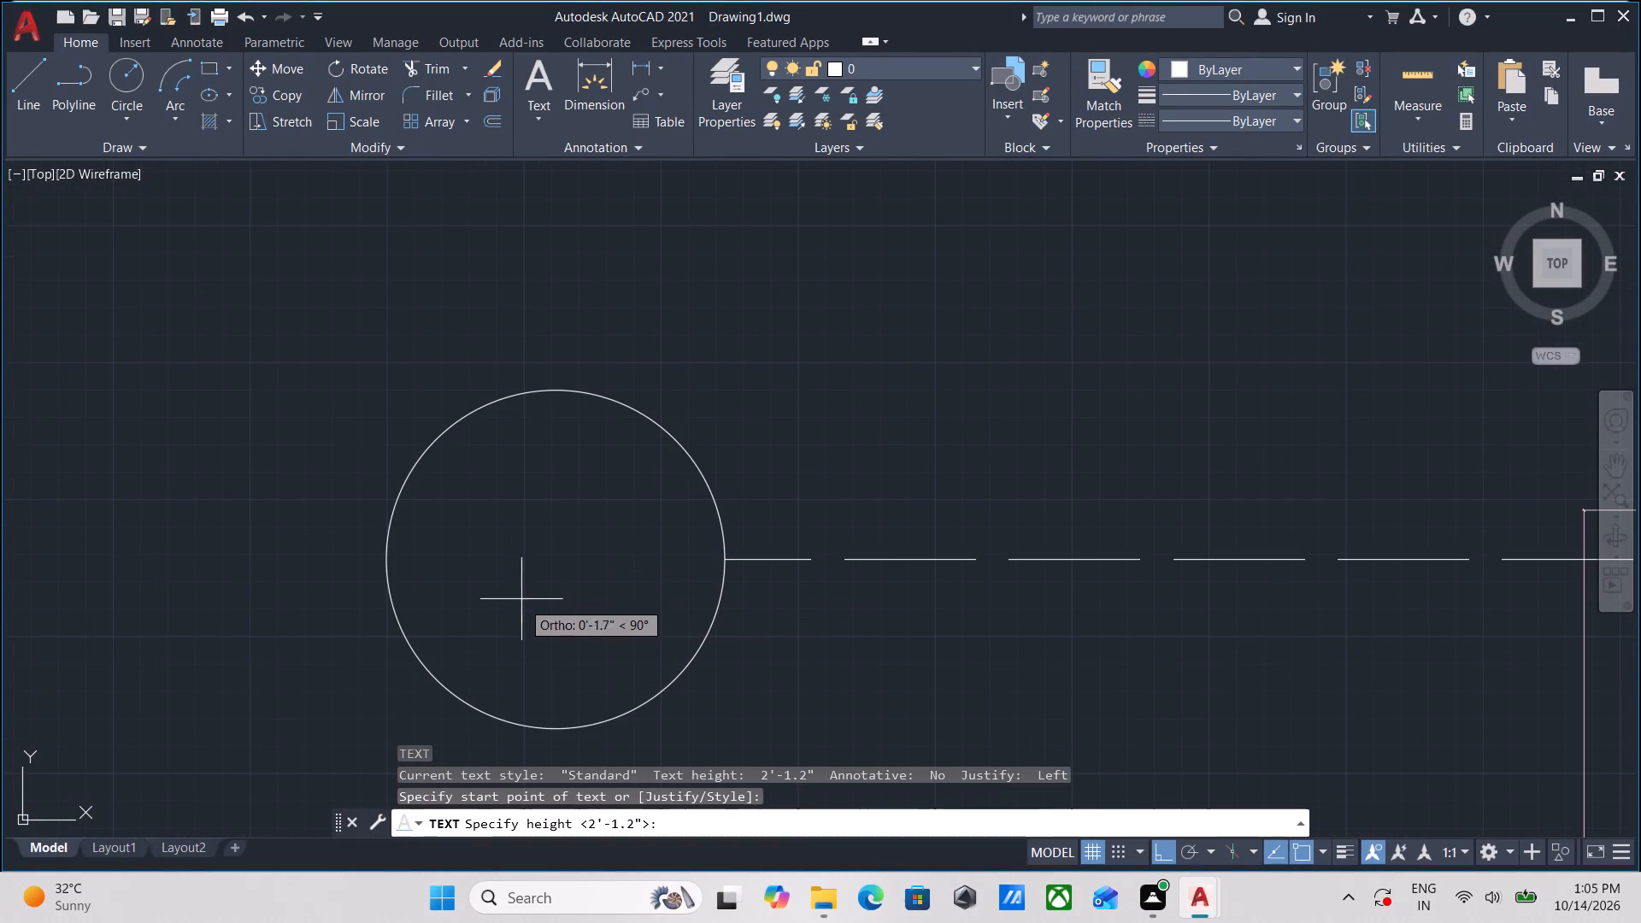
{"action": "left_click", "coordinate": [521, 499]}
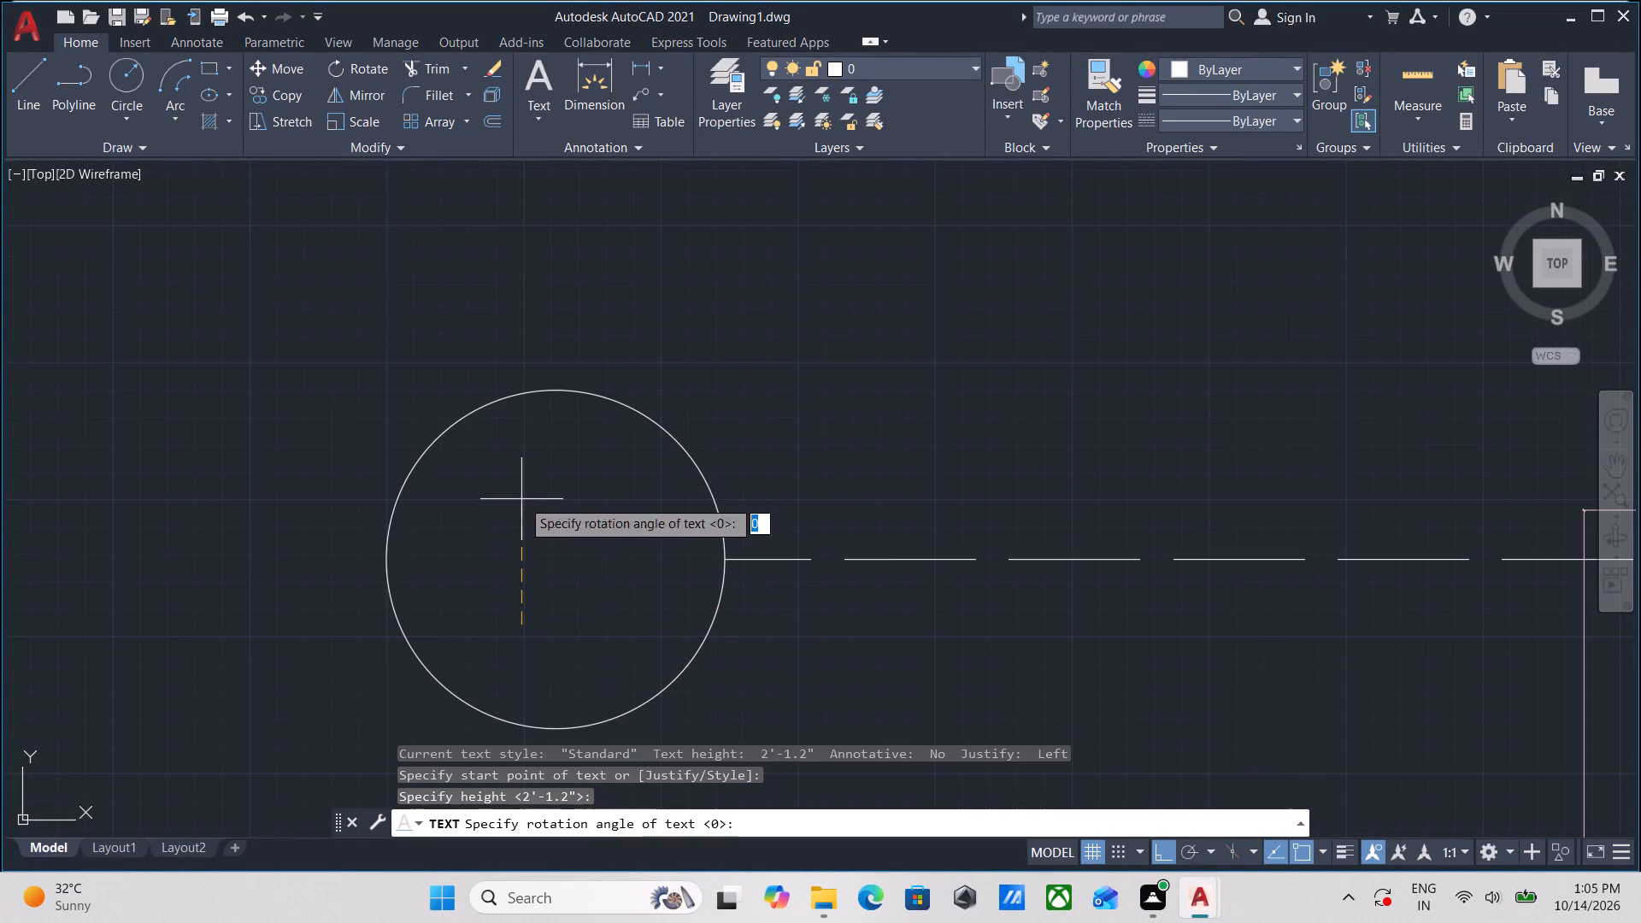
{"action": "left_click", "coordinate": [608, 596]}
{"action": "scroll", "coordinate": [573, 587], "scroll_direction": "down", "scroll_amount": 1}
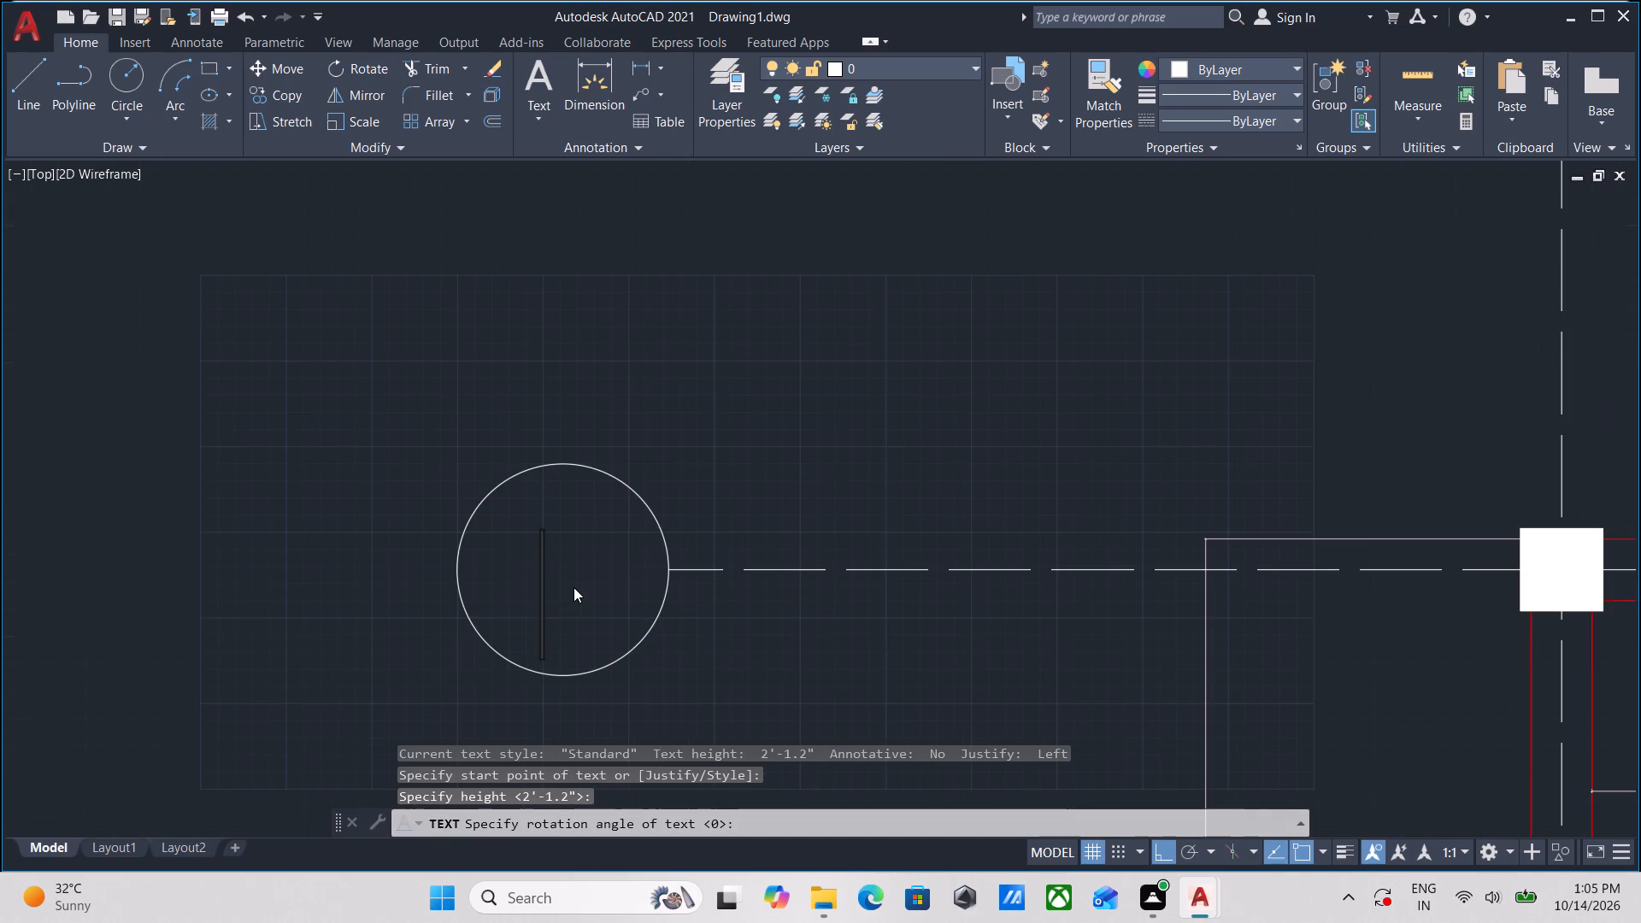
{"action": "key", "text": "a"}
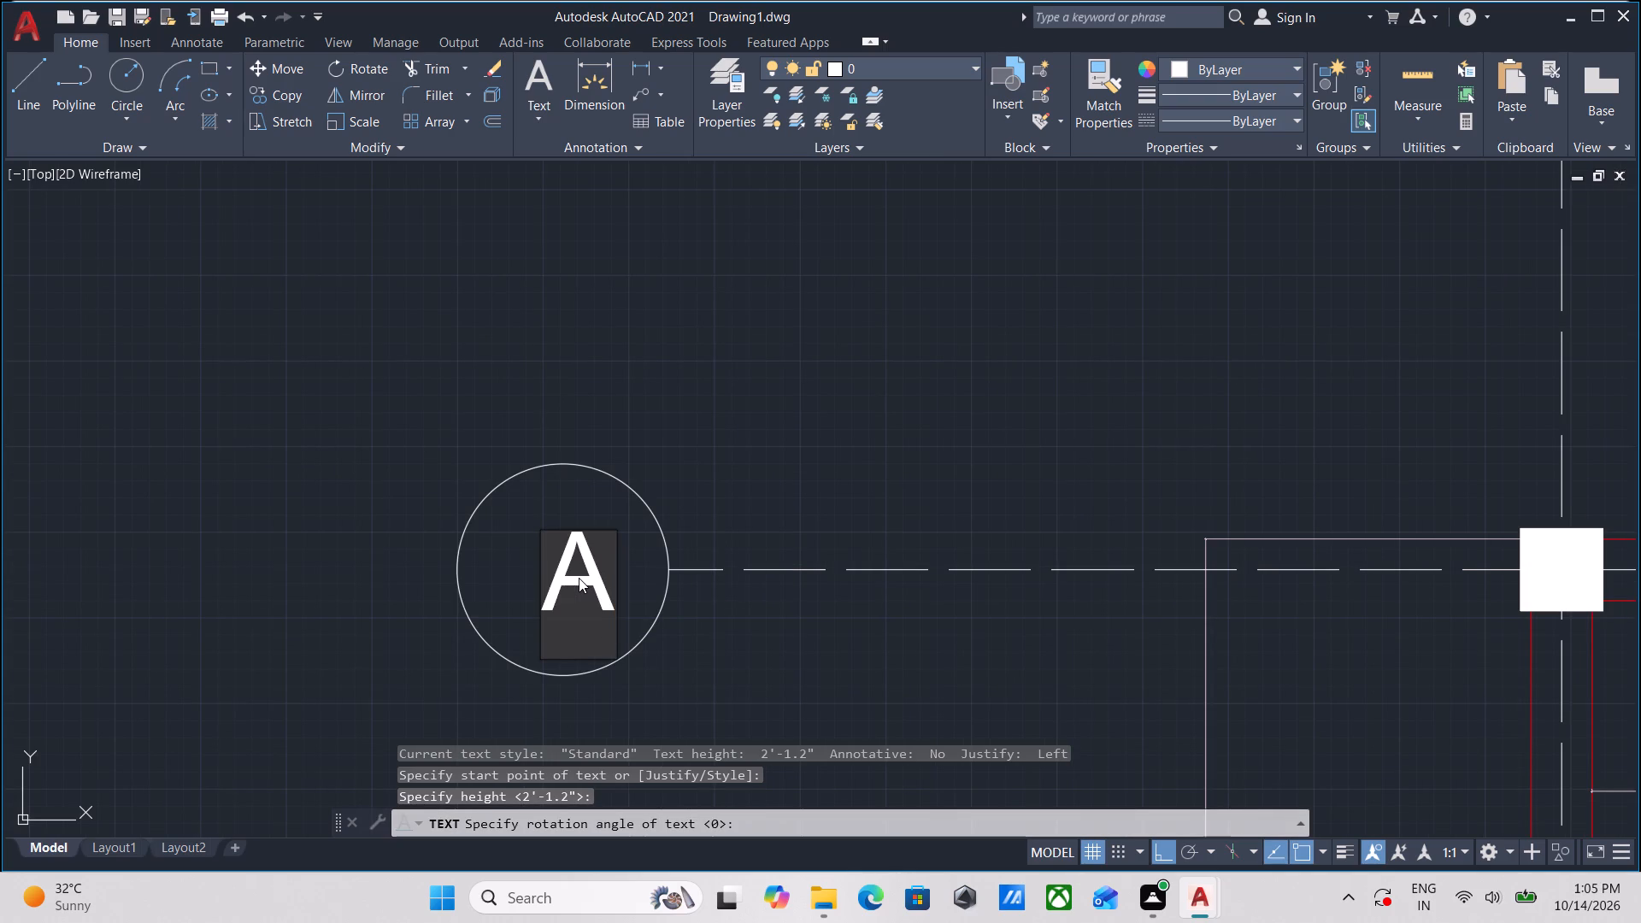
{"action": "key", "text": "Return"}
{"action": "key", "text": "Return"}
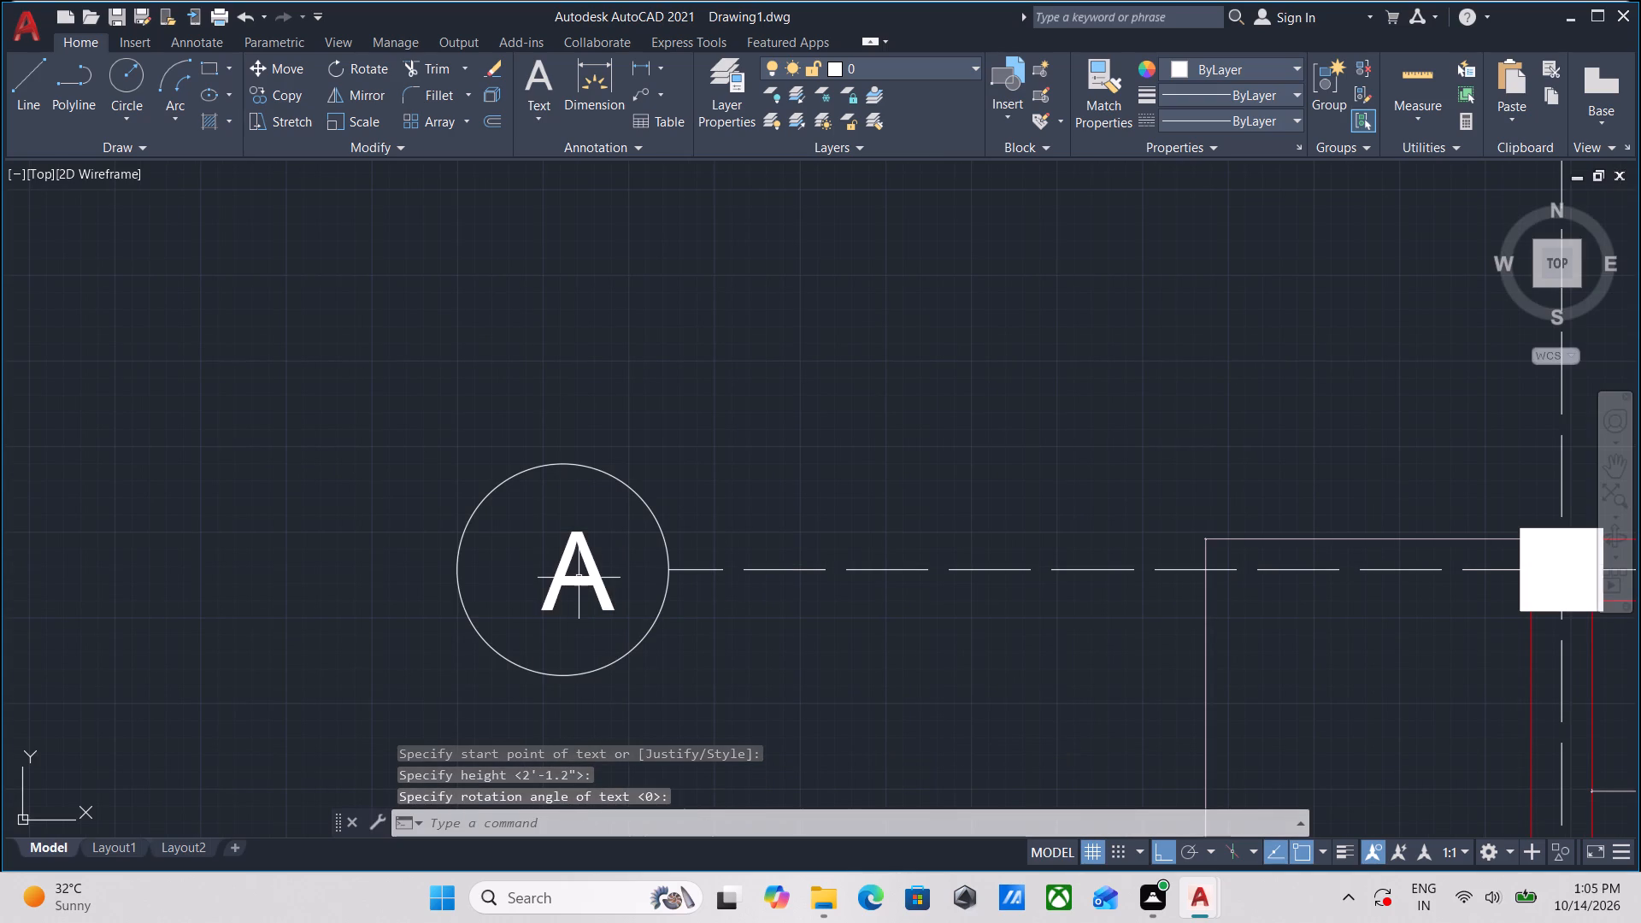
Copy the letter A from the northernmost west-end grid circle into the circle directly below it.
{"action": "scroll", "coordinate": [780, 513], "scroll_direction": "down", "scroll_amount": 1}
{"action": "scroll", "coordinate": [674, 566], "scroll_direction": "up", "scroll_amount": 1}
{"action": "left_click", "coordinate": [644, 591]}
{"action": "left_click", "coordinate": [603, 524]}
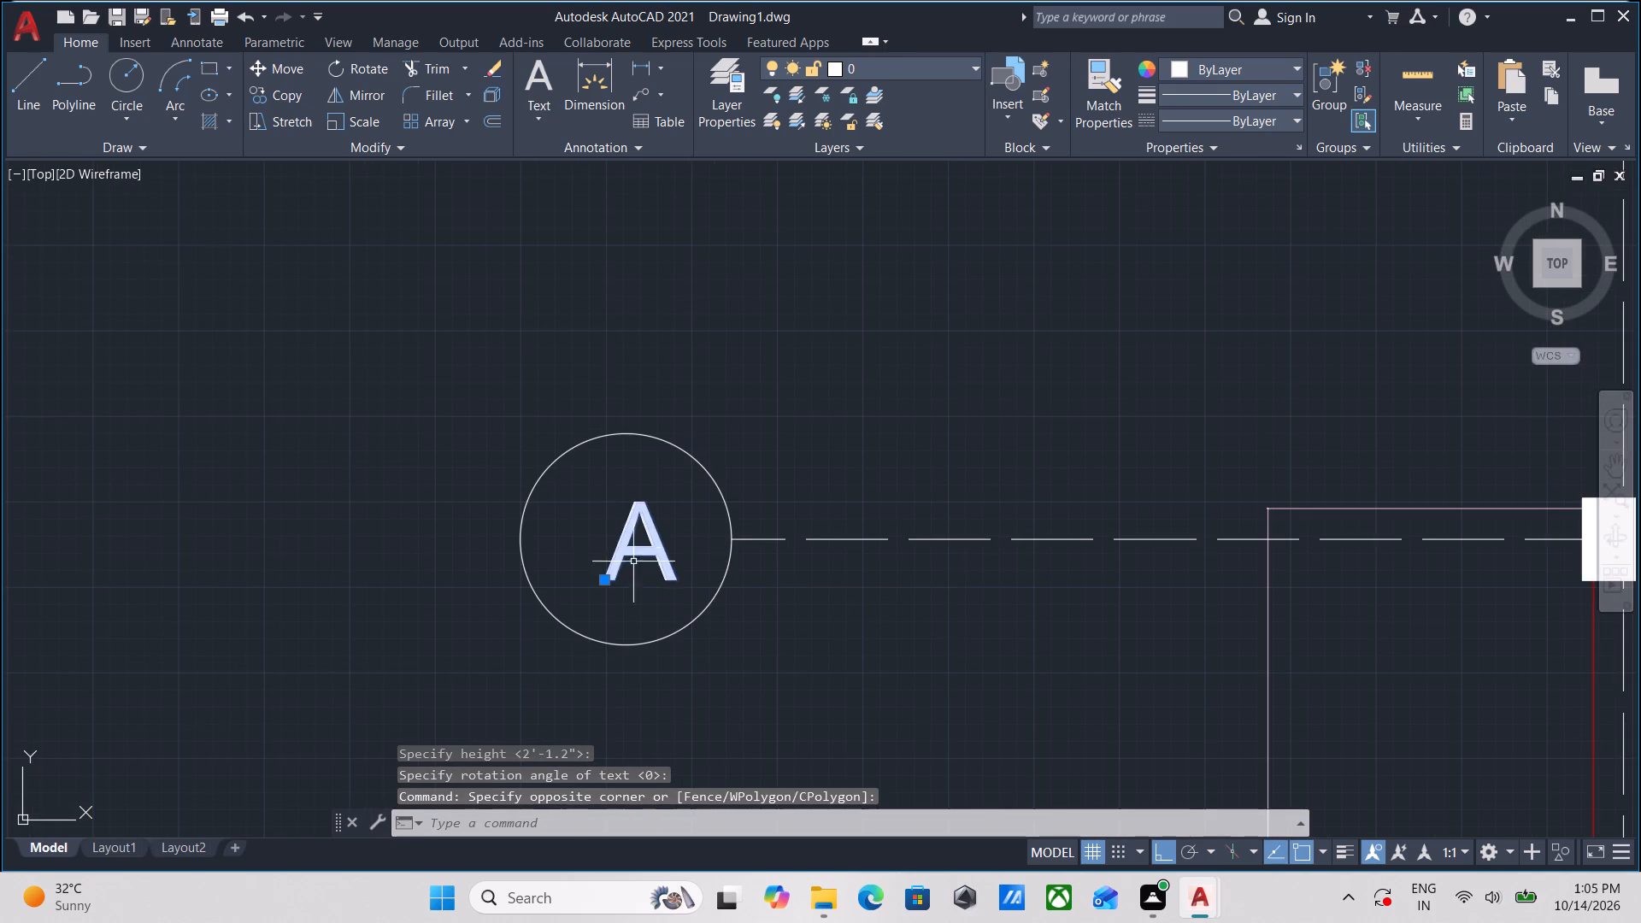
{"action": "middle_click_drag", "start_coordinate": [640, 579], "coordinate": [649, 504]}
{"action": "type", "text": "CO"}
{"action": "key", "text": "Return"}
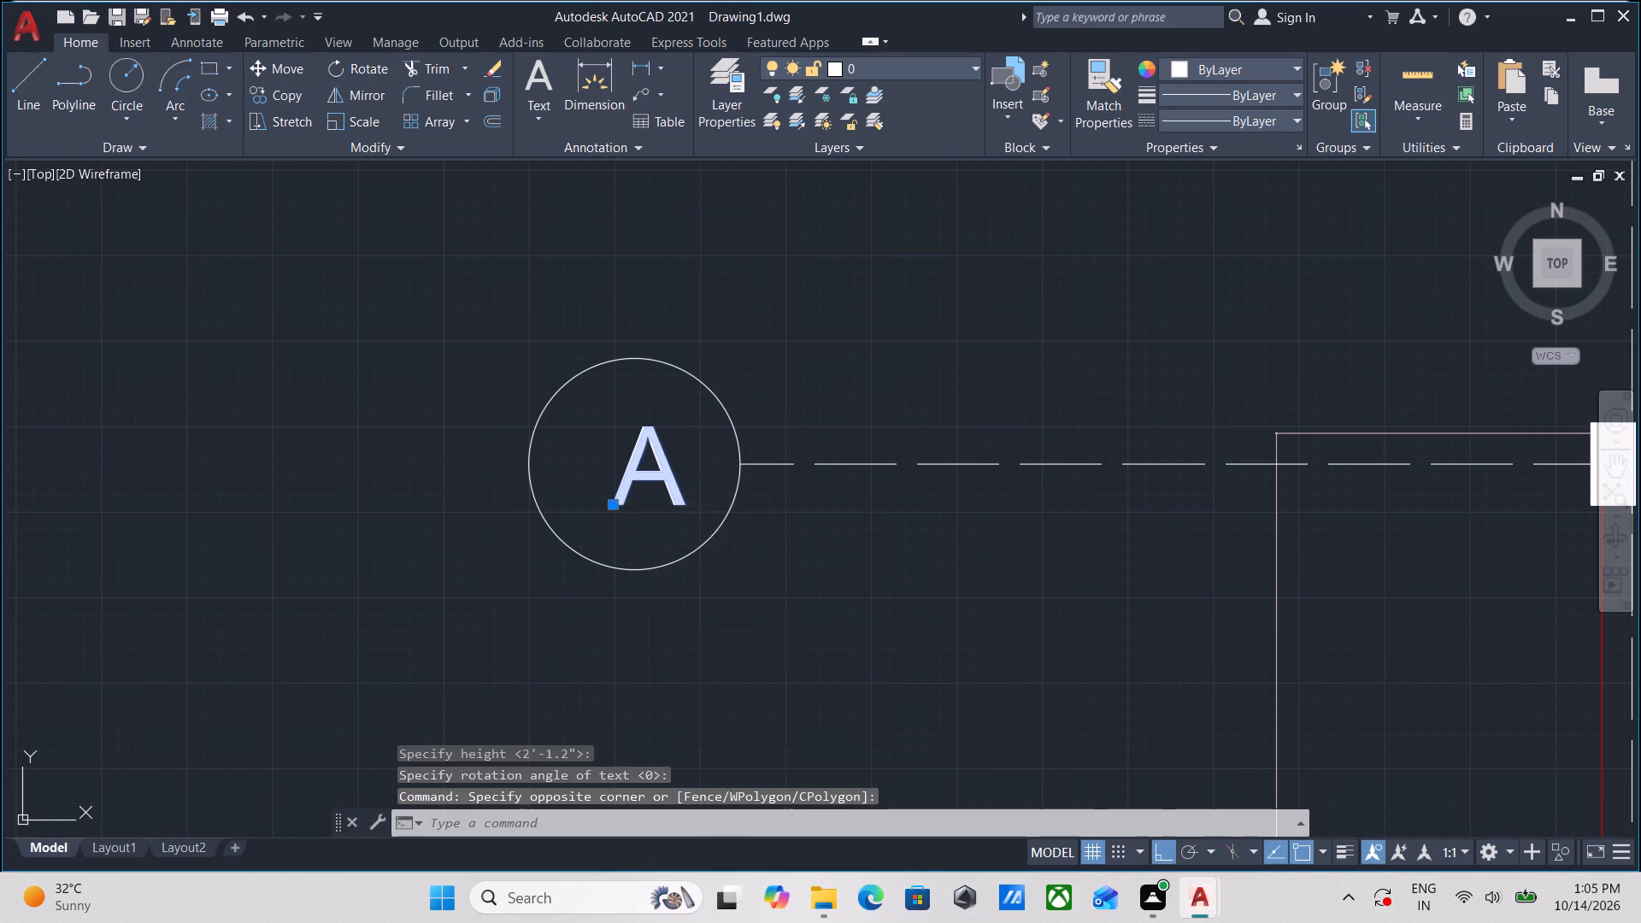
{"action": "left_click", "coordinate": [615, 508]}
{"action": "middle_click_drag", "start_coordinate": [591, 761], "coordinate": [707, 434]}
{"action": "scroll", "coordinate": [726, 516], "scroll_direction": "down", "scroll_amount": 2}
{"action": "middle_click_drag", "start_coordinate": [716, 538], "coordinate": [726, 470]}
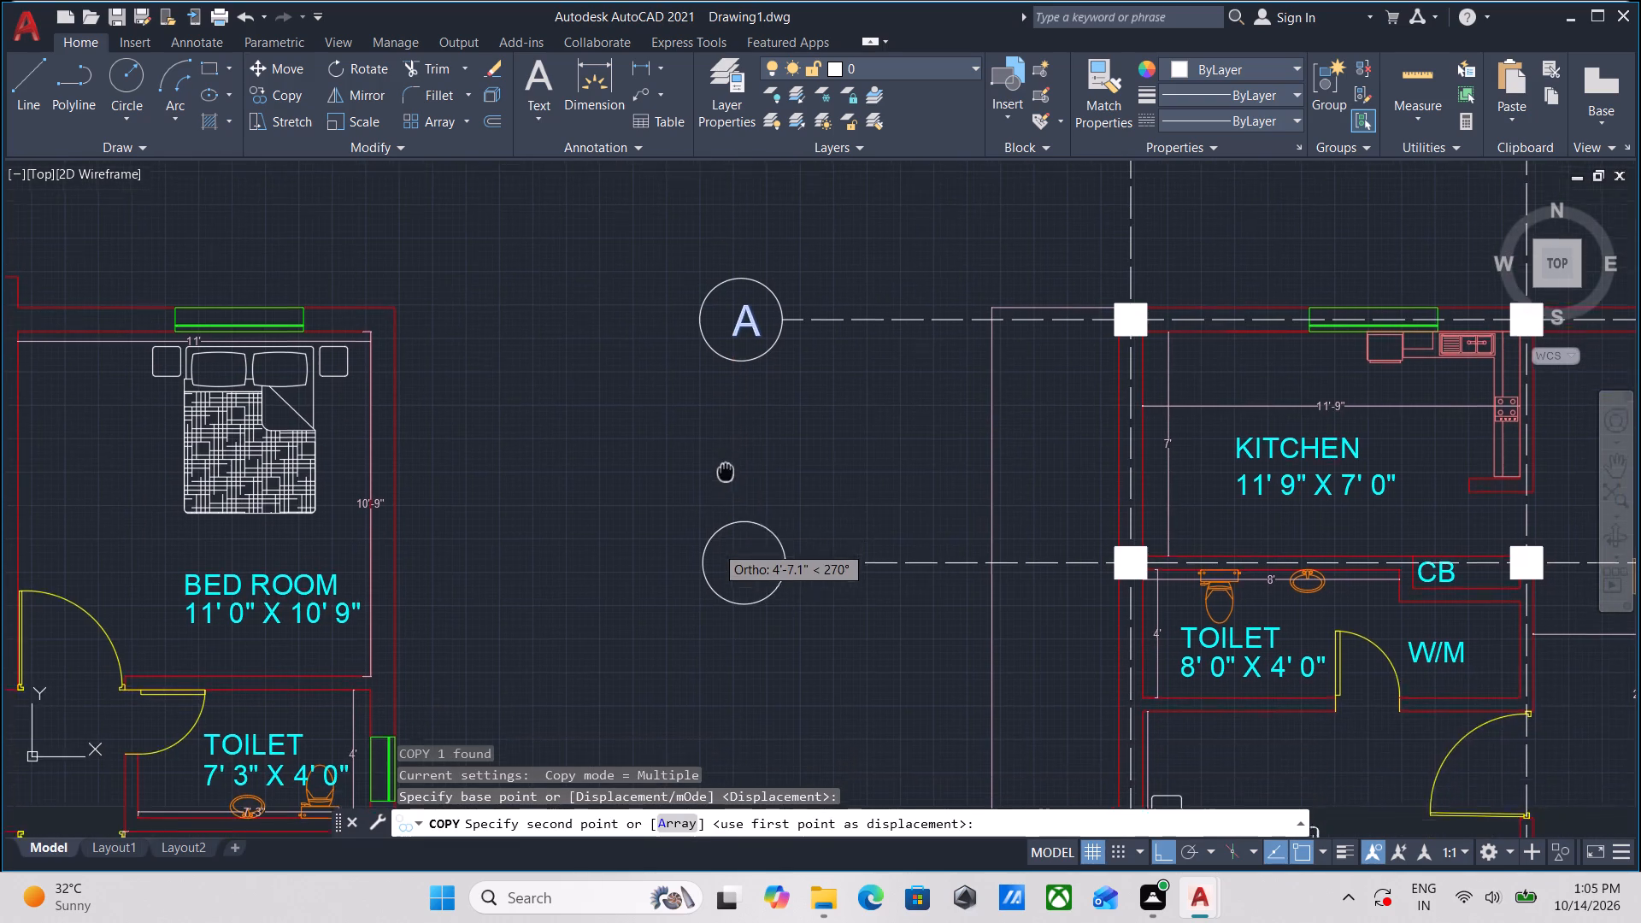
{"action": "middle_click_drag", "start_coordinate": [726, 470], "coordinate": [726, 468]}
{"action": "left_click", "coordinate": [731, 571]}
Place further copies of the letter A in the third and fourth west-end grid circles from the north.
{"action": "scroll", "coordinate": [730, 604], "scroll_direction": "down", "scroll_amount": 1}
{"action": "middle_click_drag", "start_coordinate": [730, 604], "coordinate": [745, 406]}
{"action": "middle_click_drag", "start_coordinate": [738, 623], "coordinate": [765, 446]}
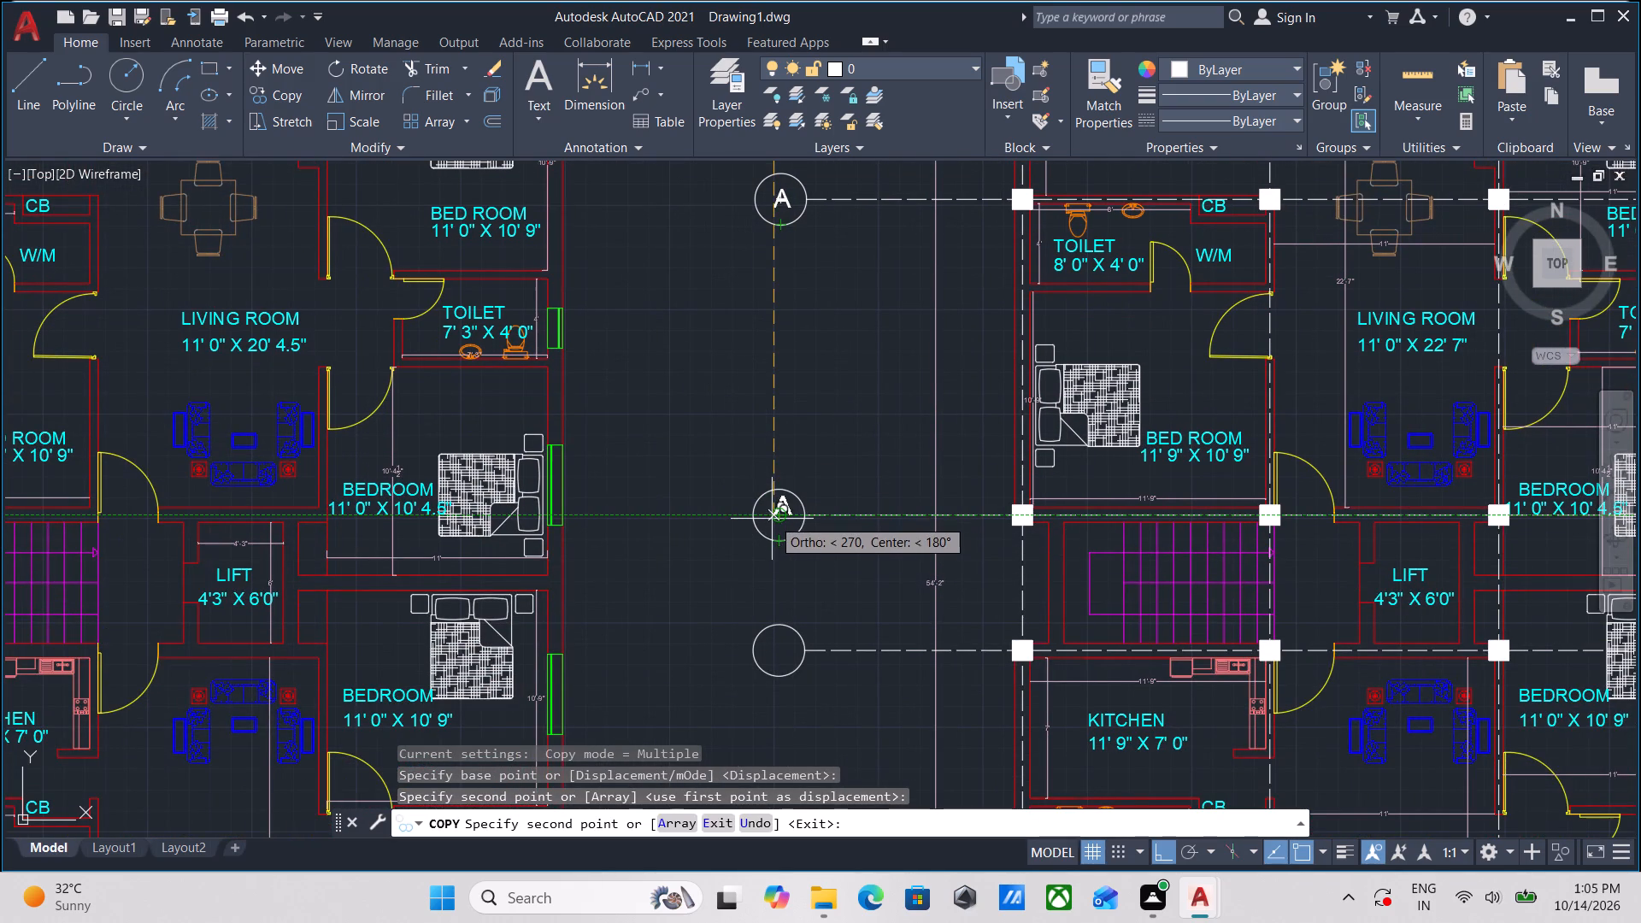
{"action": "left_click", "coordinate": [772, 526]}
{"action": "middle_click_drag", "start_coordinate": [769, 578], "coordinate": [763, 416]}
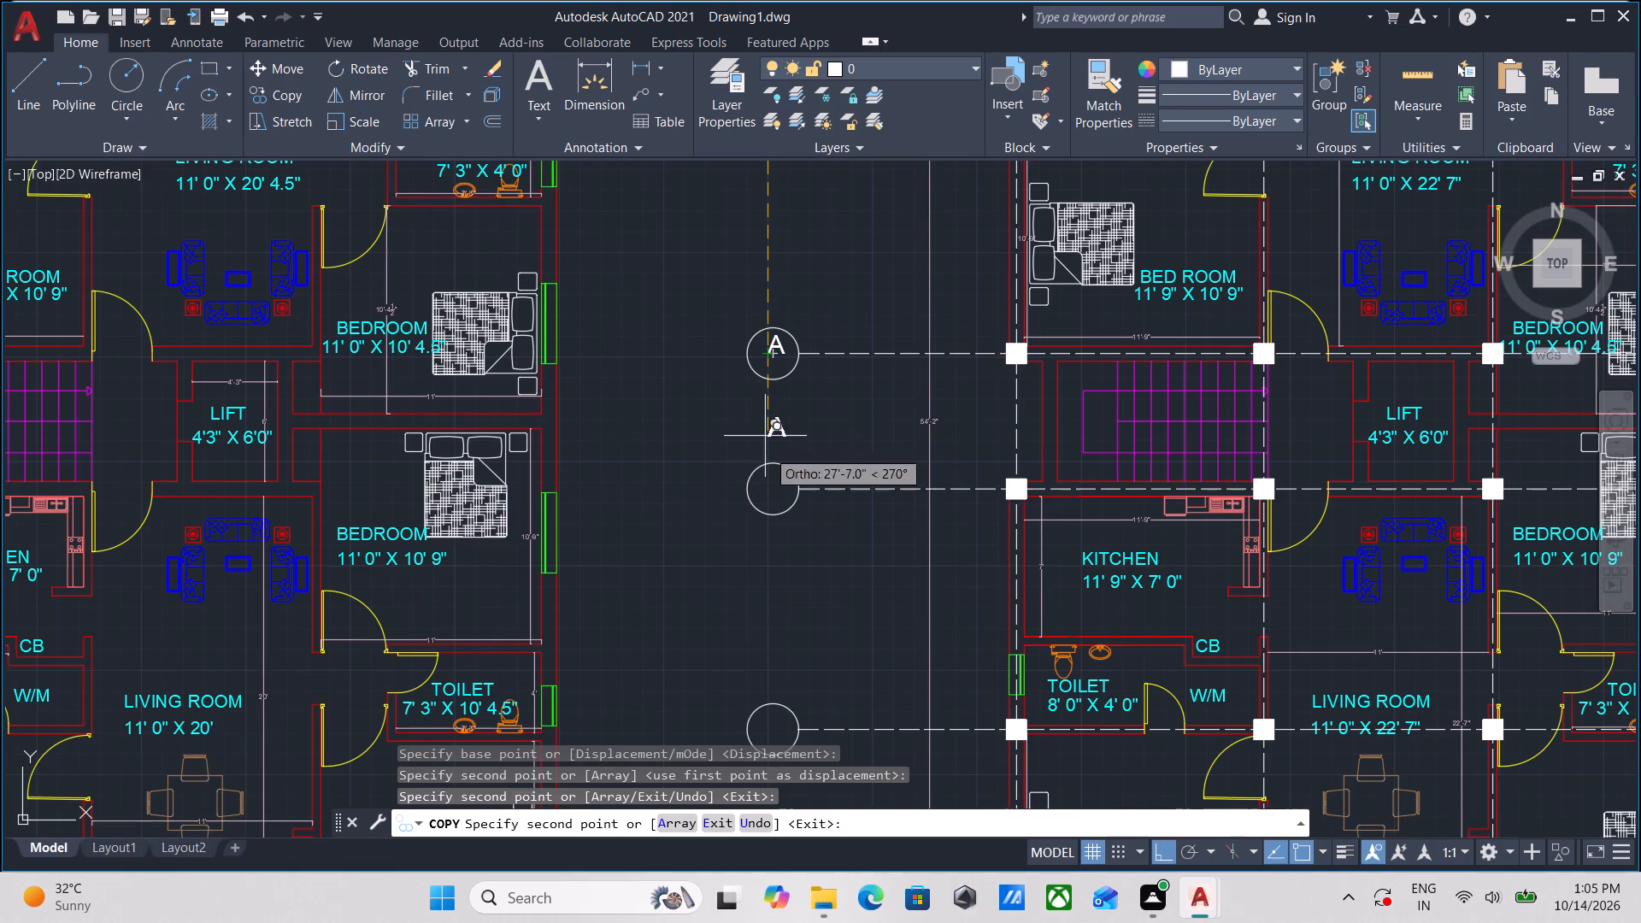
{"action": "left_click", "coordinate": [766, 498]}
{"action": "middle_click_drag", "start_coordinate": [770, 584], "coordinate": [774, 550]}
{"action": "middle_click_drag", "start_coordinate": [774, 550], "coordinate": [744, 686]}
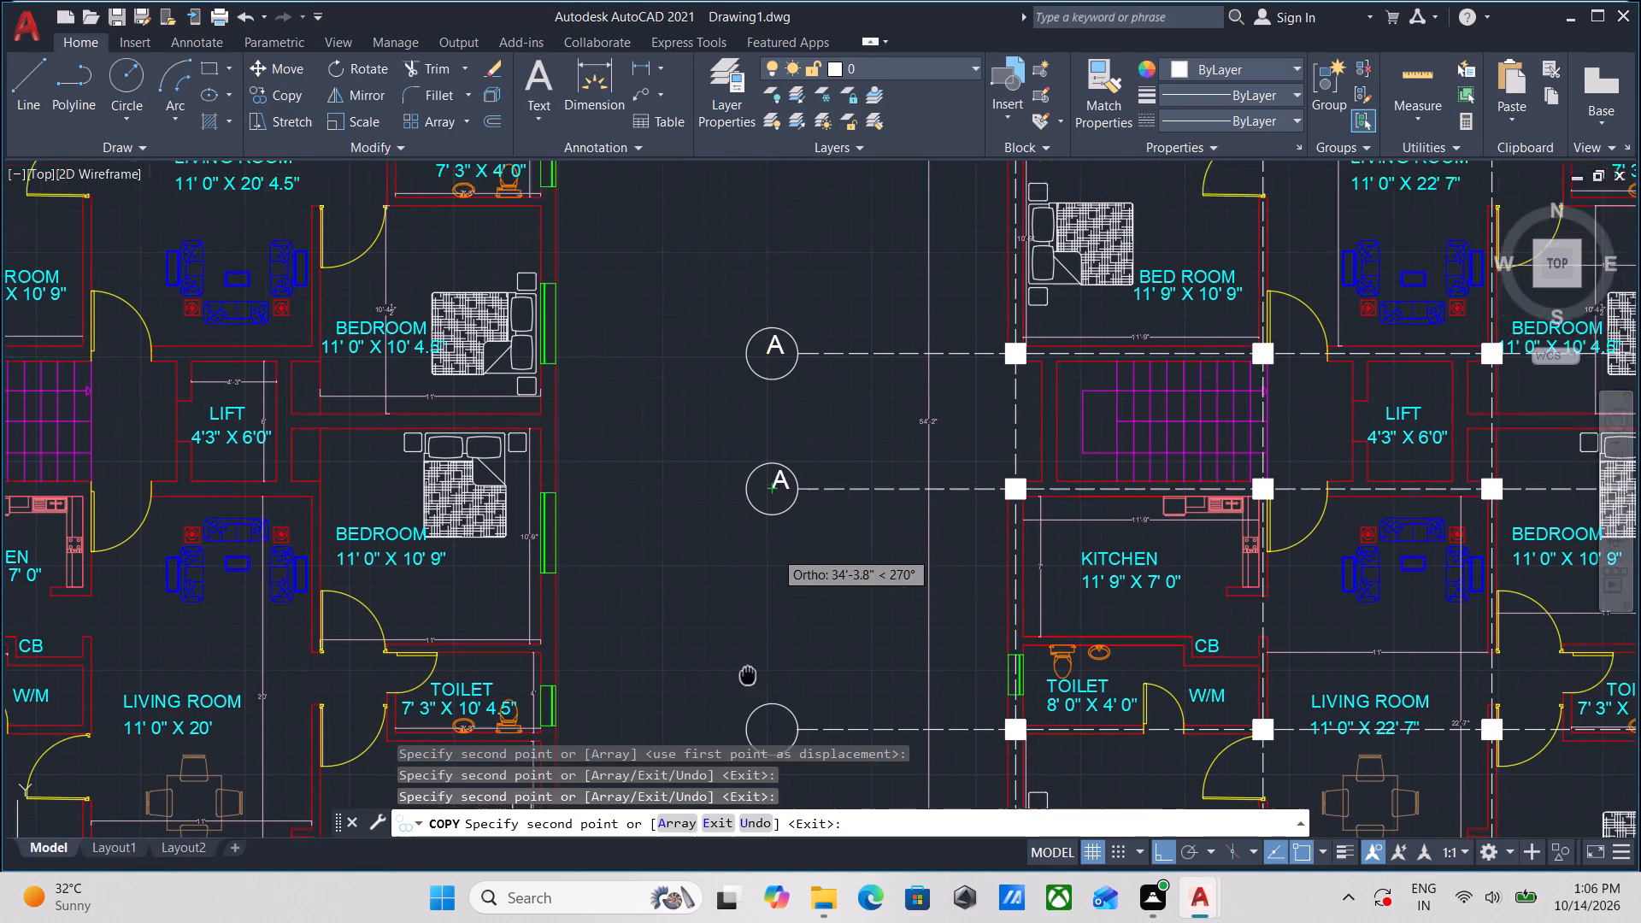
{"action": "middle_click_drag", "start_coordinate": [744, 686], "coordinate": [744, 687]}
{"action": "key", "text": "Escape"}
Move the letter A to the centre of the fourth west-end grid circle, with Ortho off.
{"action": "scroll", "coordinate": [768, 597], "scroll_direction": "up", "scroll_amount": 2}
{"action": "key", "text": "Escape"}
{"action": "scroll", "coordinate": [722, 569], "scroll_direction": "up", "scroll_amount": 2}
{"action": "left_click", "coordinate": [734, 587]}
{"action": "left_click", "coordinate": [714, 549]}
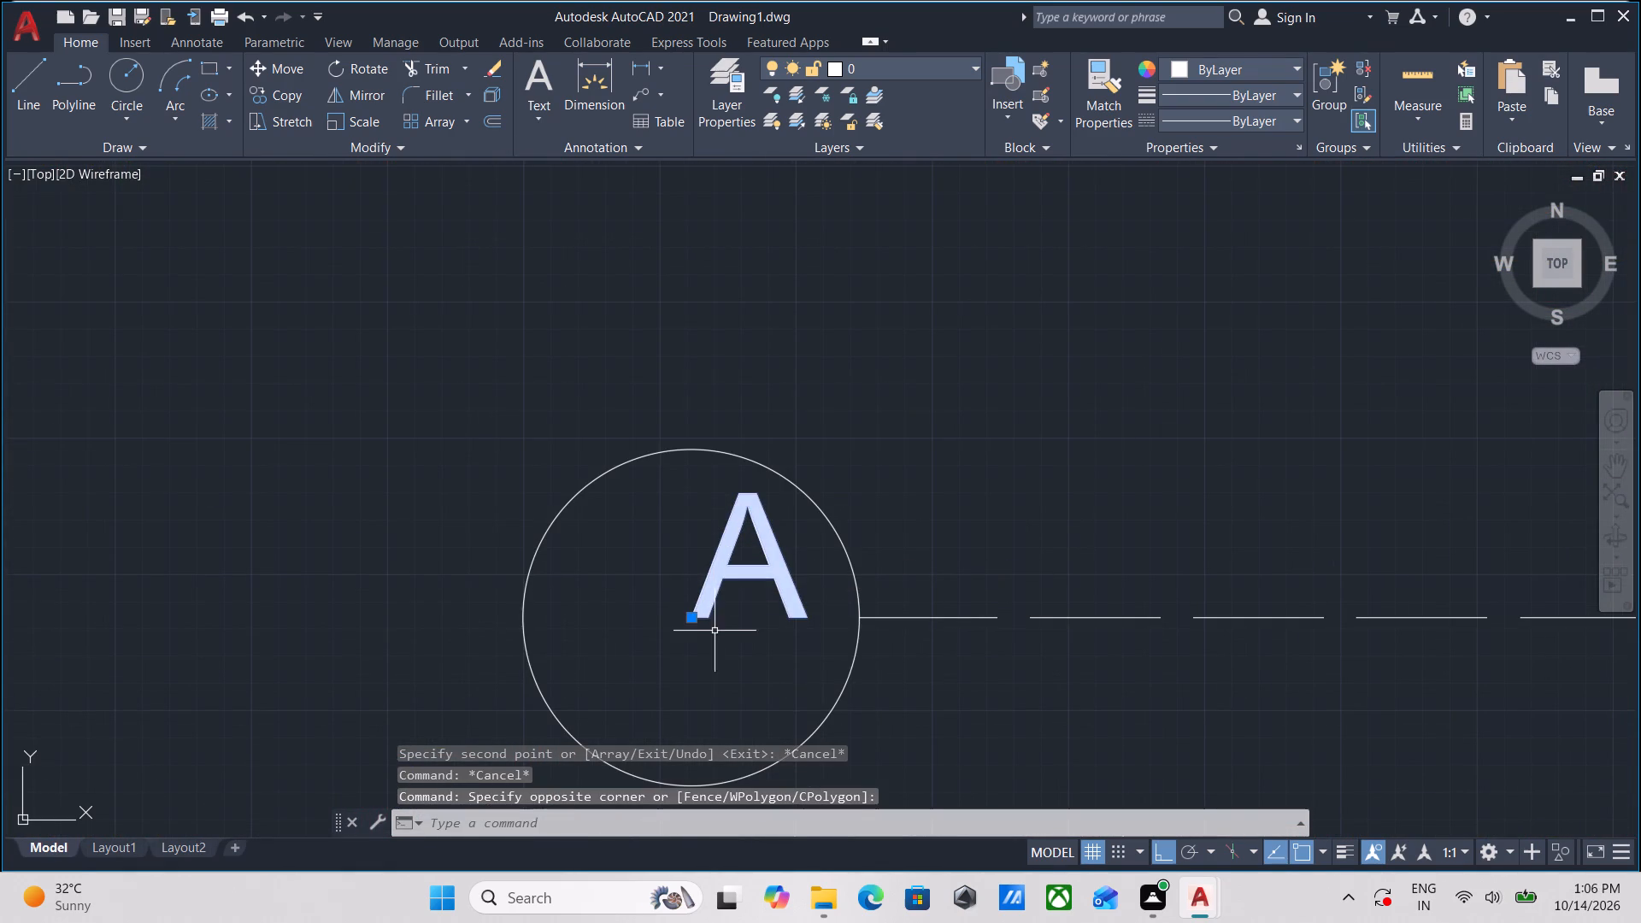
{"action": "left_click", "coordinate": [691, 620]}
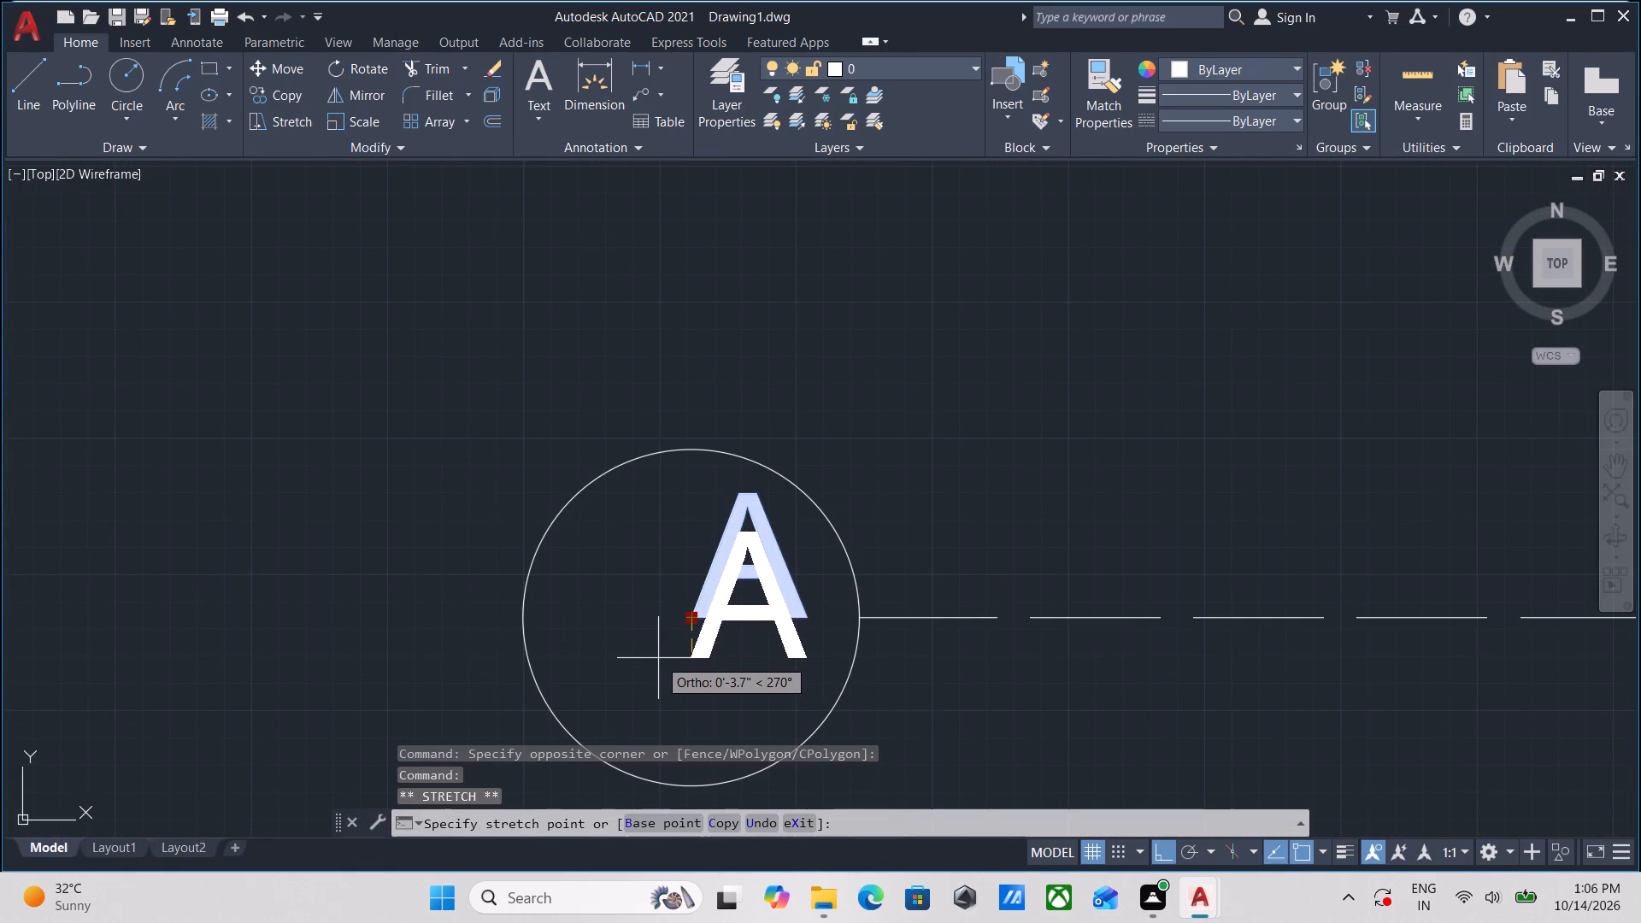
{"action": "key", "text": "F8"}
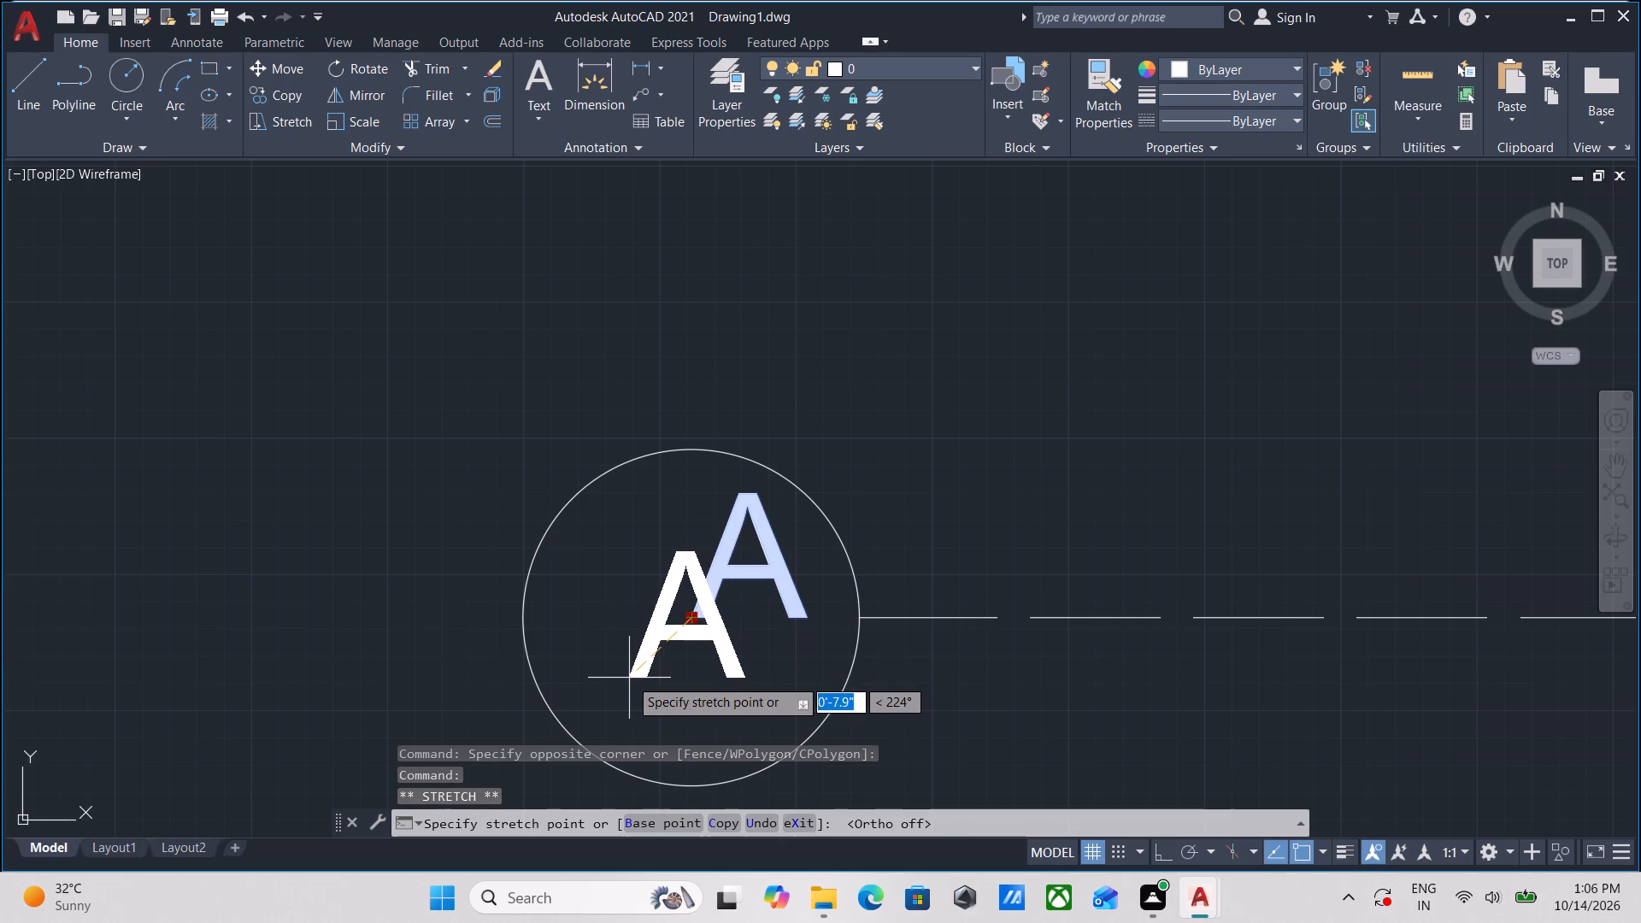
{"action": "left_click", "coordinate": [629, 678]}
Move the letter A to the centre of the third west-end grid circle.
{"action": "middle_click", "coordinate": [685, 738]}
{"action": "scroll", "coordinate": [693, 593], "scroll_direction": "down", "scroll_amount": 4}
{"action": "middle_click_drag", "start_coordinate": [698, 593], "coordinate": [694, 712]}
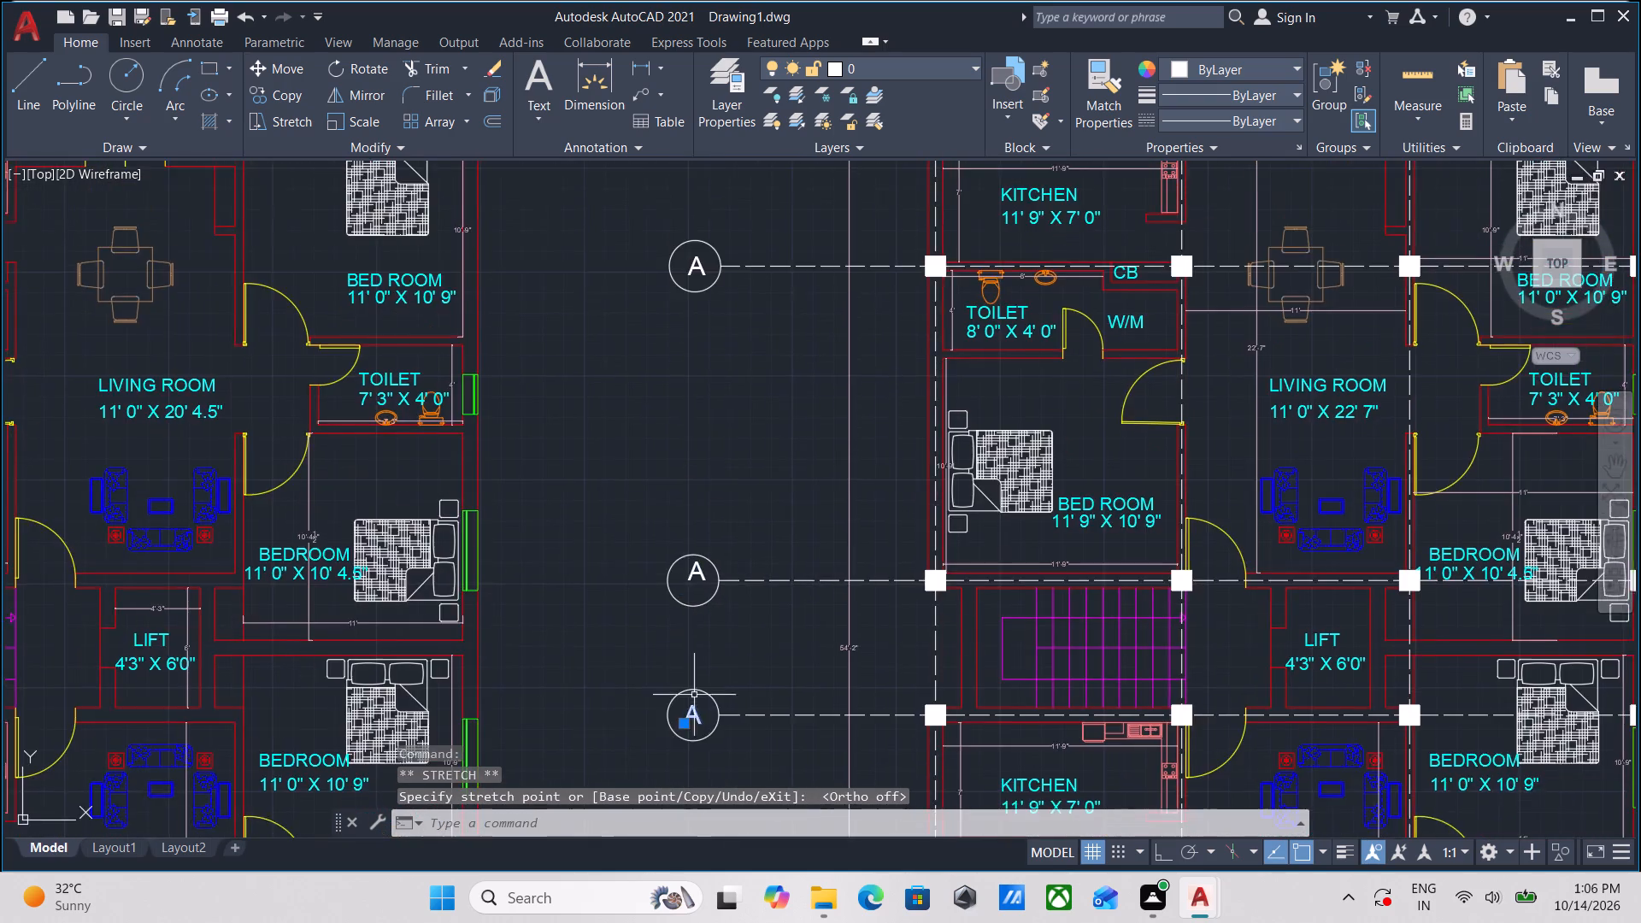
{"action": "scroll", "coordinate": [691, 560], "scroll_direction": "up", "scroll_amount": 3}
{"action": "left_click", "coordinate": [695, 666]}
{"action": "left_click", "coordinate": [673, 606]}
{"action": "left_click", "coordinate": [673, 644]}
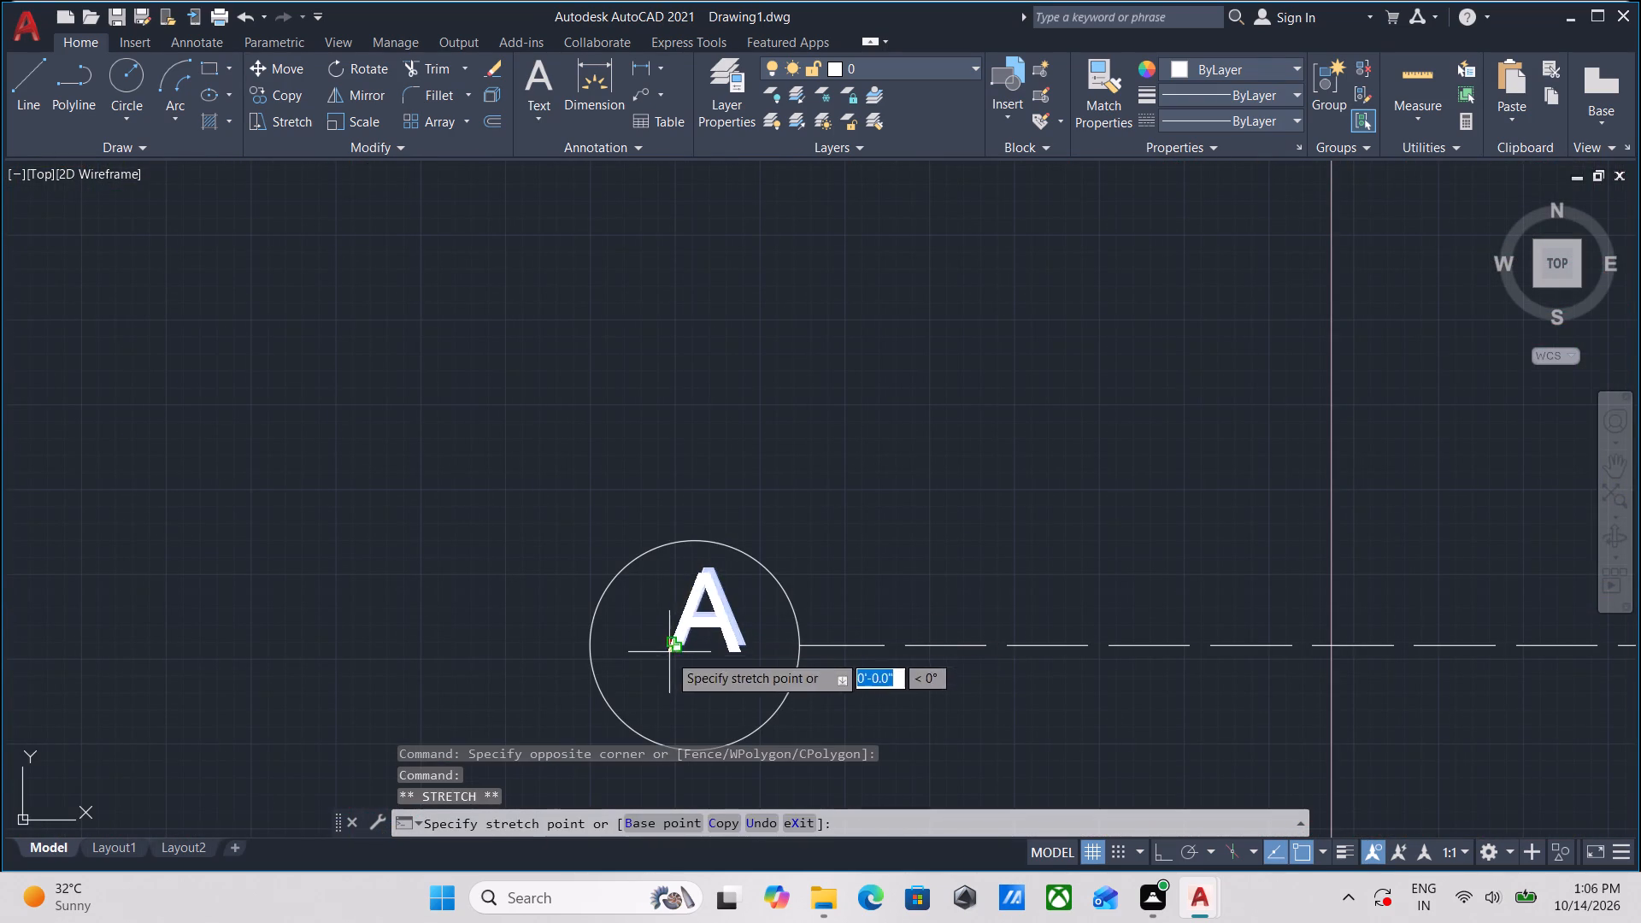
{"action": "left_click", "coordinate": [651, 671]}
{"action": "scroll", "coordinate": [691, 660], "scroll_direction": "down", "scroll_amount": 3}
{"action": "middle_click_drag", "start_coordinate": [707, 660], "coordinate": [709, 659]}
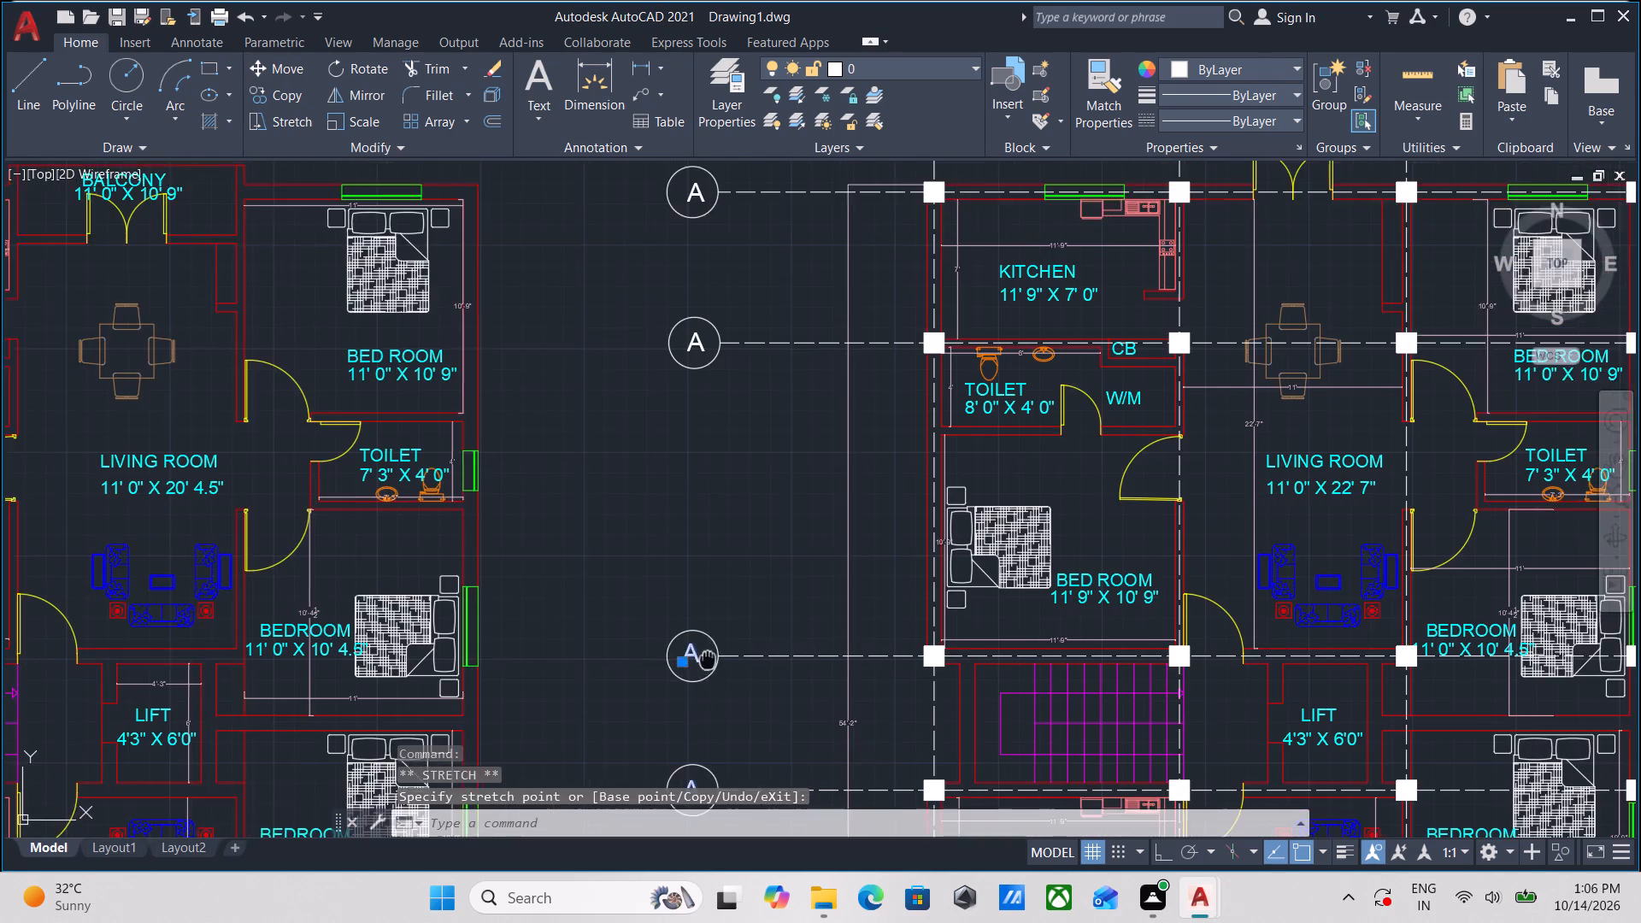
{"action": "middle_click_drag", "start_coordinate": [709, 659], "coordinate": [763, 561]}
{"action": "scroll", "coordinate": [776, 688], "scroll_direction": "down", "scroll_amount": 1}
{"action": "middle_click_drag", "start_coordinate": [793, 654], "coordinate": [841, 522]}
{"action": "scroll", "coordinate": [810, 593], "scroll_direction": "up", "scroll_amount": 2}
{"action": "scroll", "coordinate": [779, 467], "scroll_direction": "up", "scroll_amount": 3}
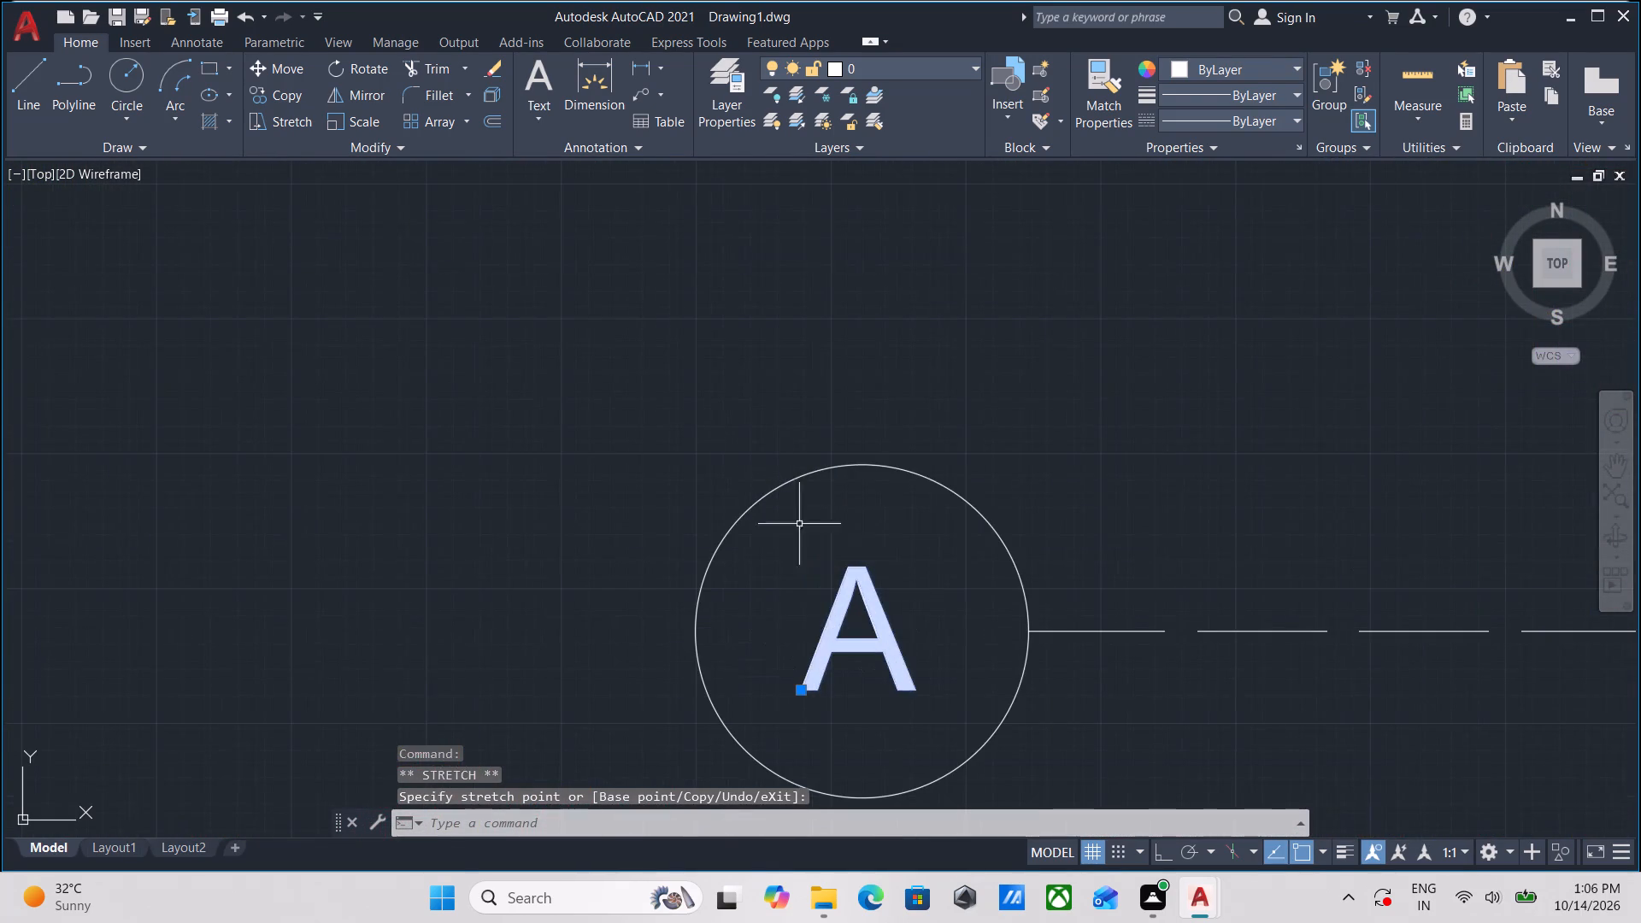
{"action": "key", "text": "Escape"}
Copy the centred letter A from the fourth west-end grid circle straight down into the fifth, with Ortho on.
{"action": "left_click", "coordinate": [906, 711]}
{"action": "left_click", "coordinate": [805, 589]}
{"action": "middle_click_drag", "start_coordinate": [805, 589], "coordinate": [809, 509]}
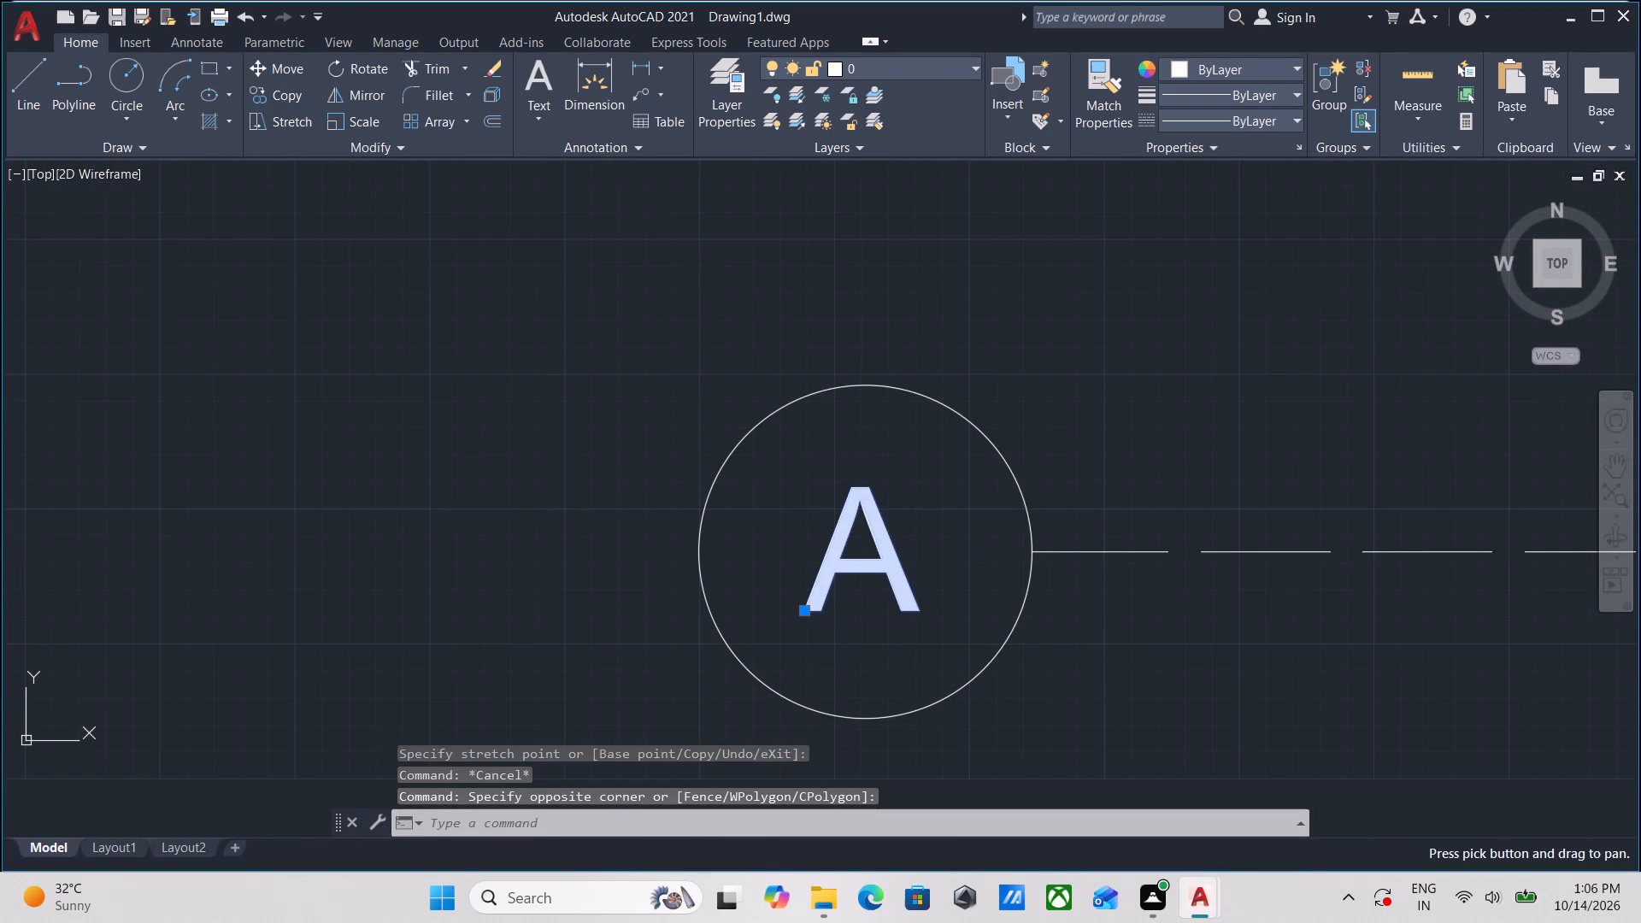
{"action": "type", "text": "CO"}
{"action": "key", "text": "Return"}
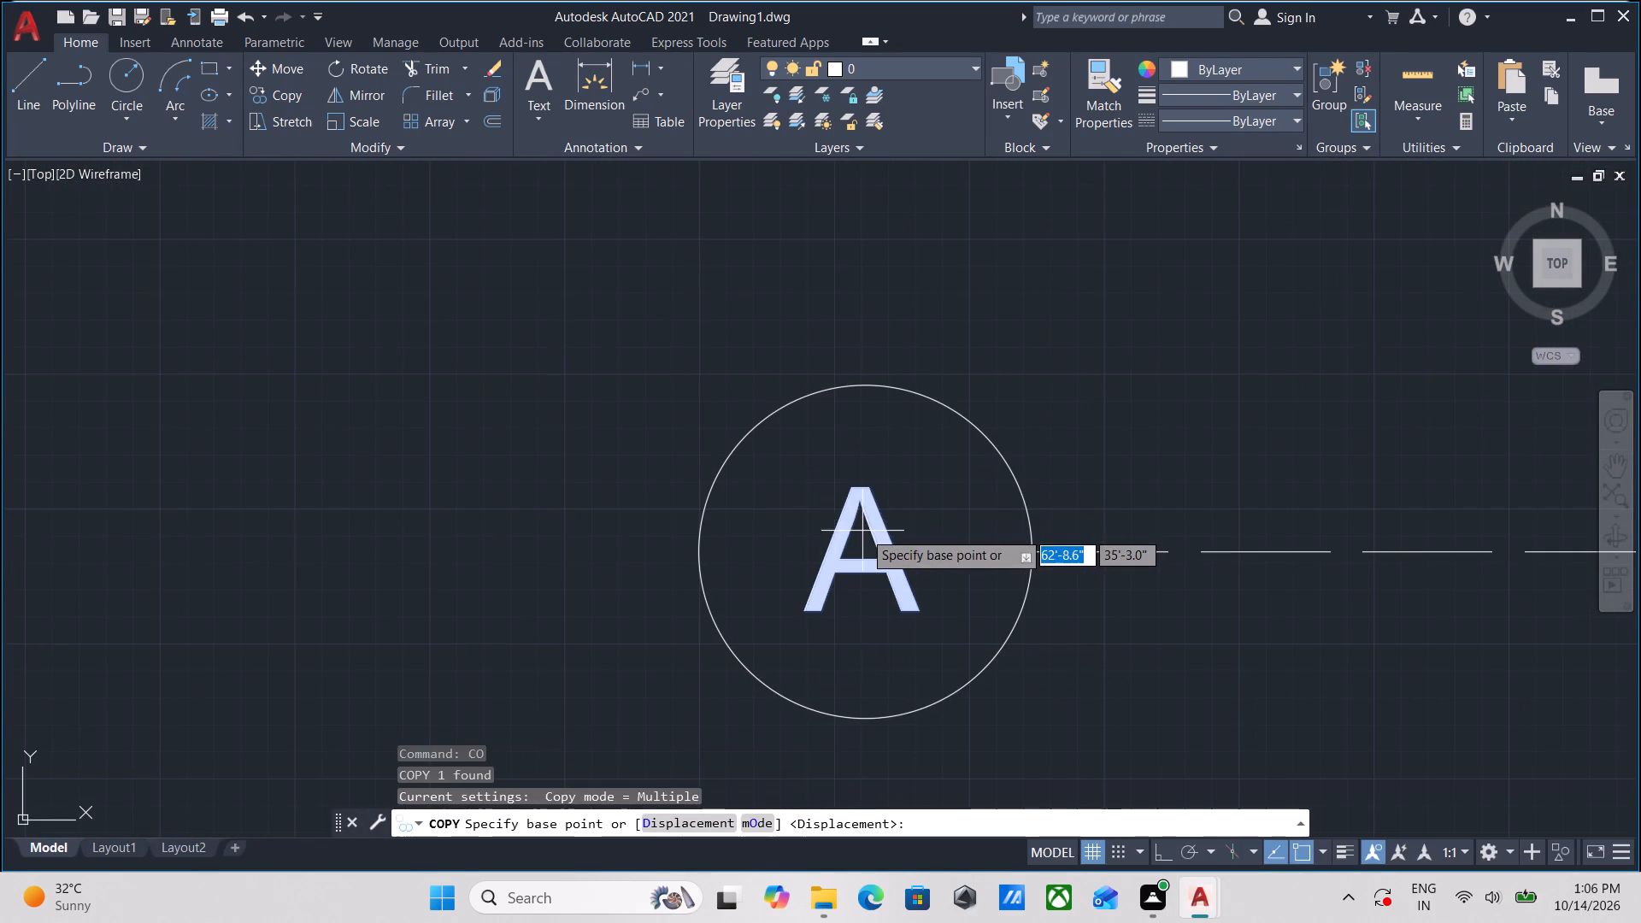
{"action": "left_click", "coordinate": [853, 535]}
{"action": "scroll", "coordinate": [864, 684], "scroll_direction": "down", "scroll_amount": 1}
{"action": "middle_click_drag", "start_coordinate": [864, 684], "coordinate": [863, 501]}
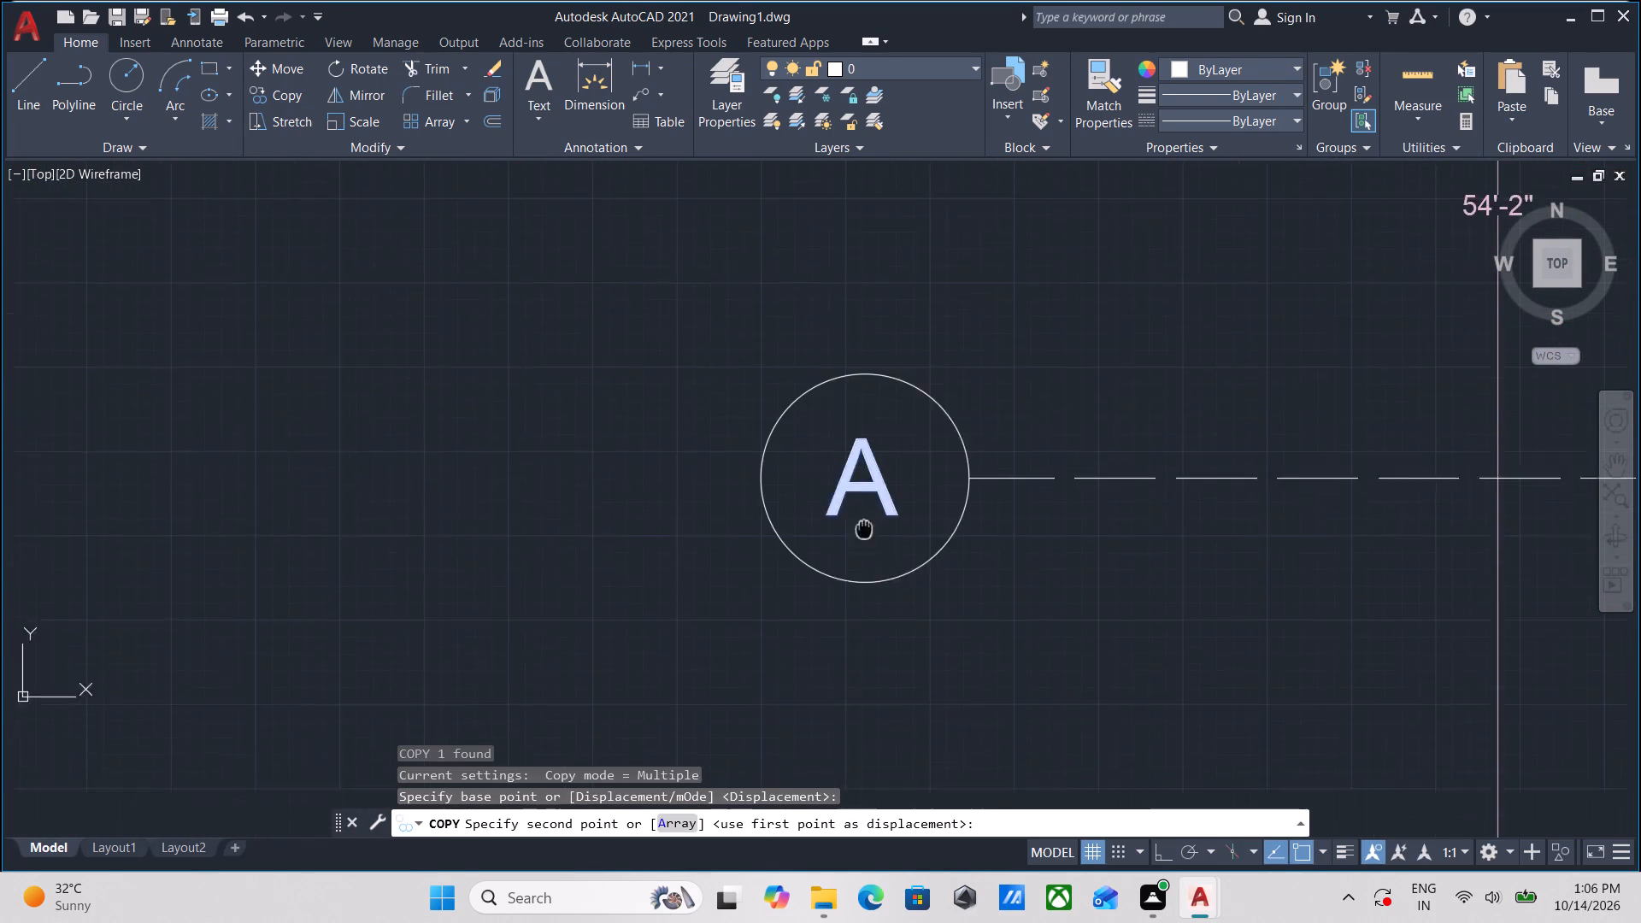
{"action": "middle_click_drag", "start_coordinate": [863, 501], "coordinate": [863, 482]}
{"action": "scroll", "coordinate": [849, 662], "scroll_direction": "down", "scroll_amount": 2}
{"action": "middle_click_drag", "start_coordinate": [846, 669], "coordinate": [860, 438]}
{"action": "key", "text": "F8"}
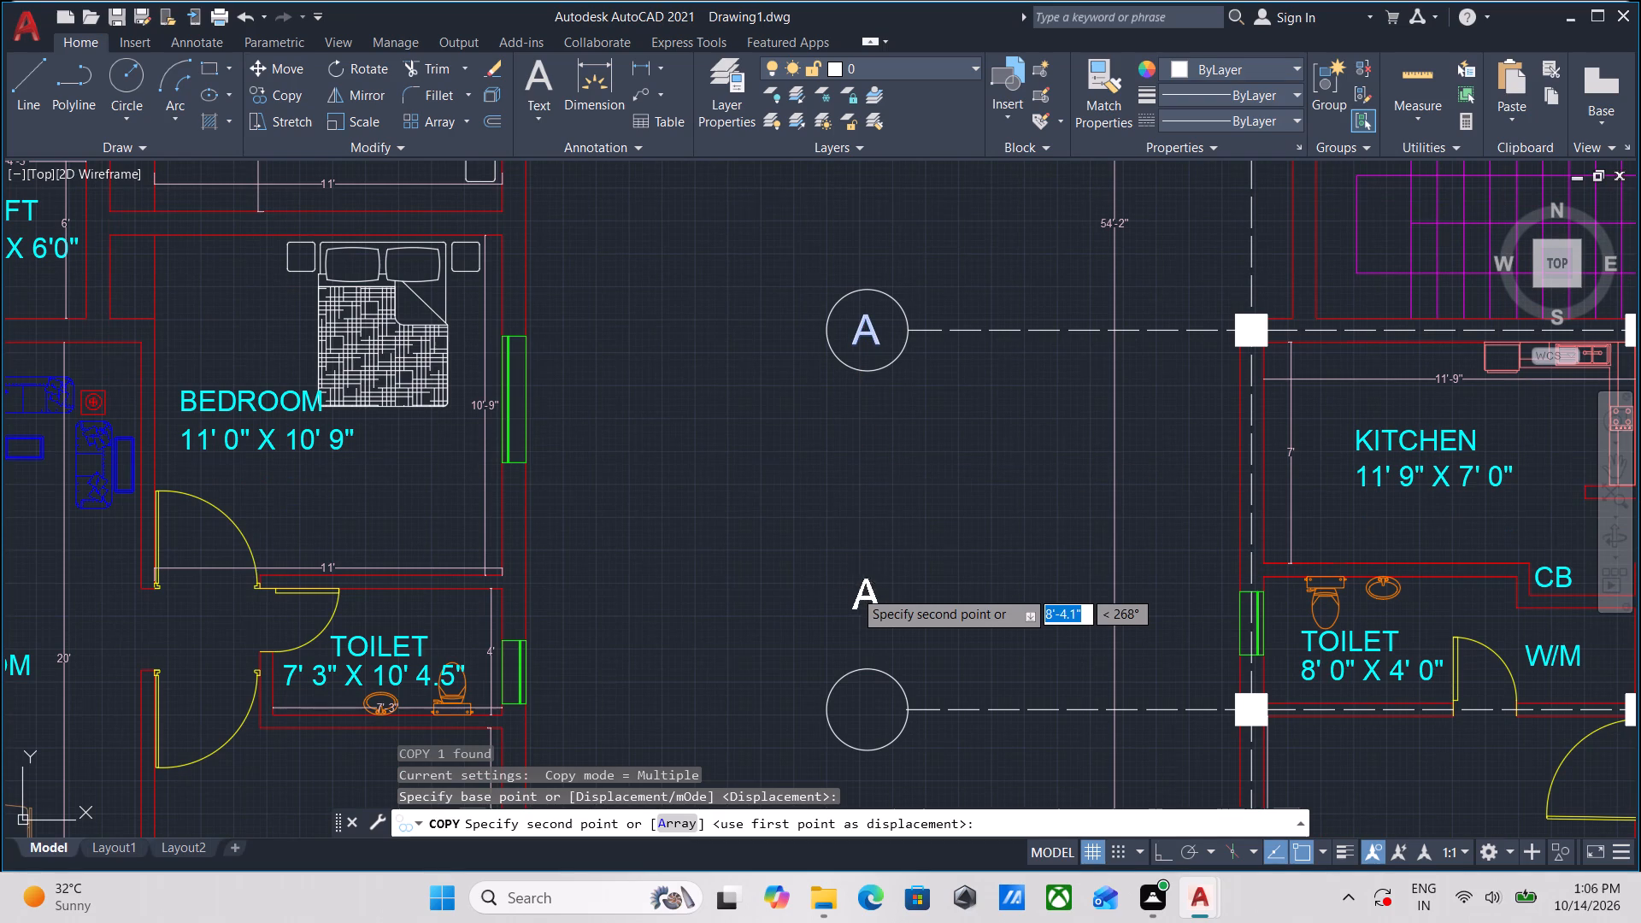
{"action": "left_click", "coordinate": [864, 706]}
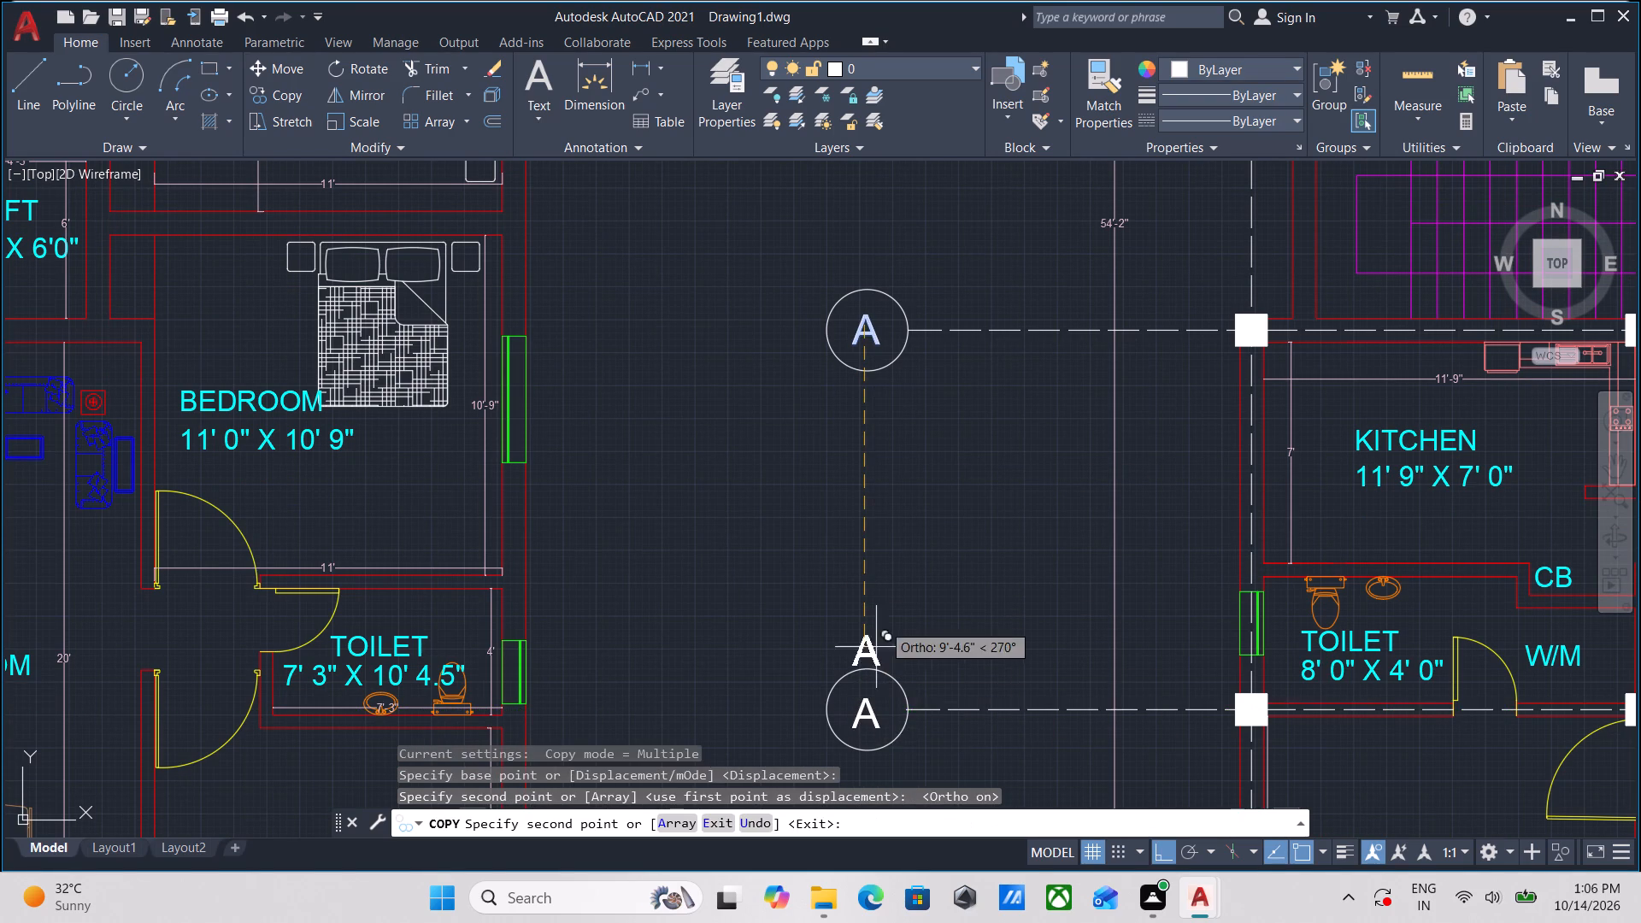
{"action": "middle_click_drag", "start_coordinate": [883, 602], "coordinate": [875, 707]}
{"action": "scroll", "coordinate": [908, 607], "scroll_direction": "down", "scroll_amount": 3}
{"action": "middle_click_drag", "start_coordinate": [904, 622], "coordinate": [872, 728]}
{"action": "key", "text": "Escape"}
Change the letter in the second west-end grid circle from the north to B.
{"action": "scroll", "coordinate": [882, 432], "scroll_direction": "up", "scroll_amount": 2}
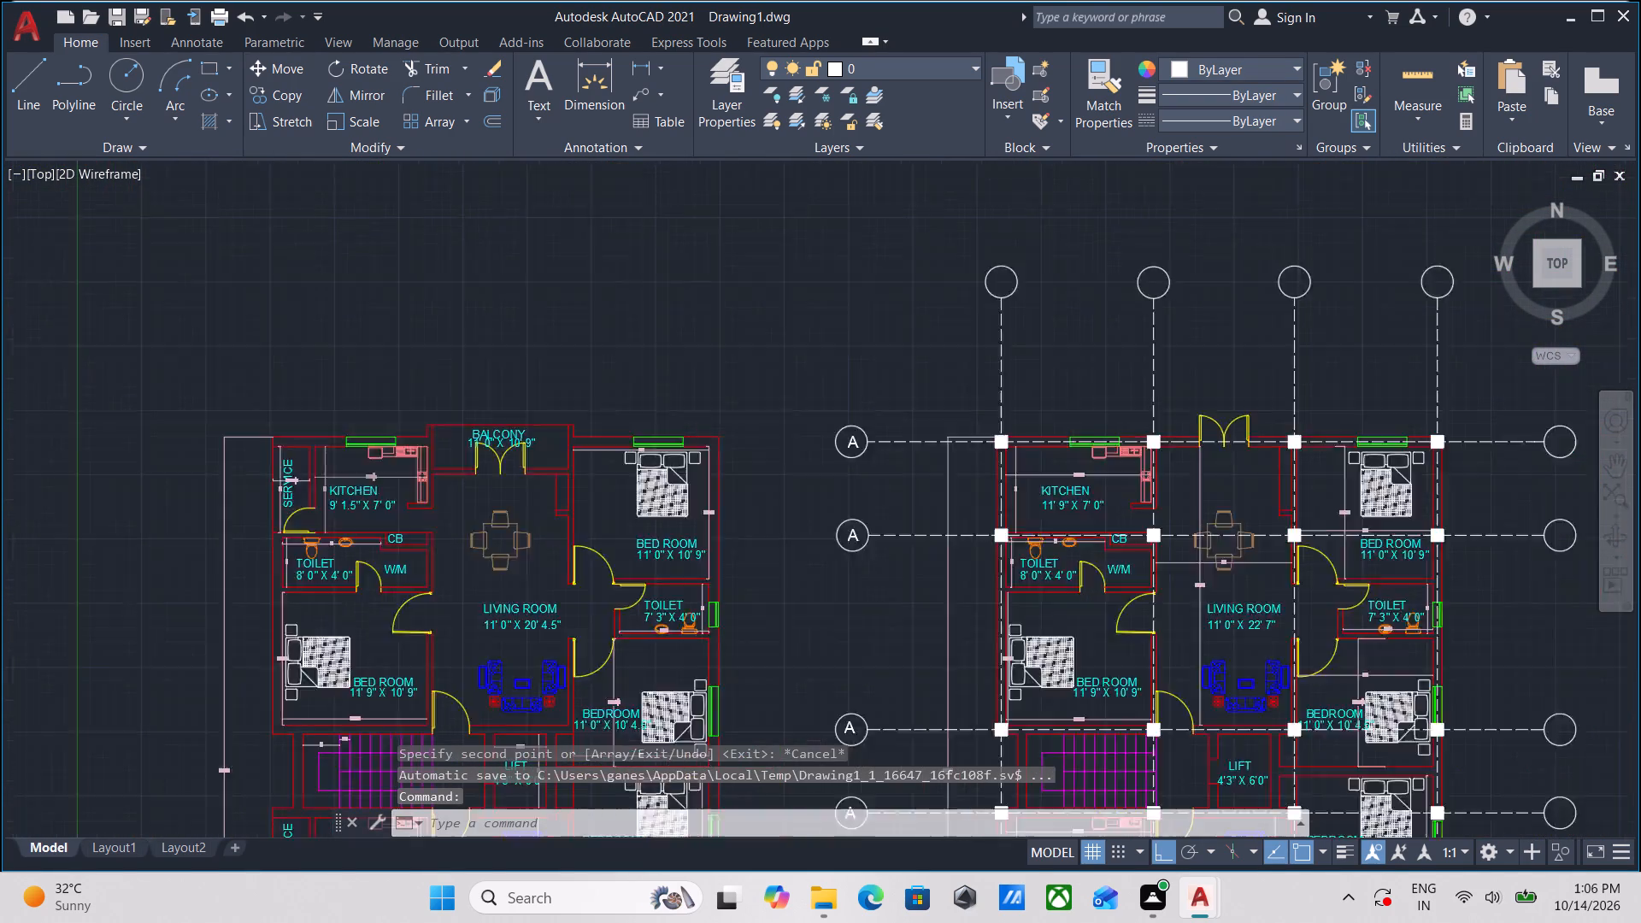
{"action": "scroll", "coordinate": [841, 597], "scroll_direction": "up", "scroll_amount": 2}
{"action": "double_click", "coordinate": [825, 598]}
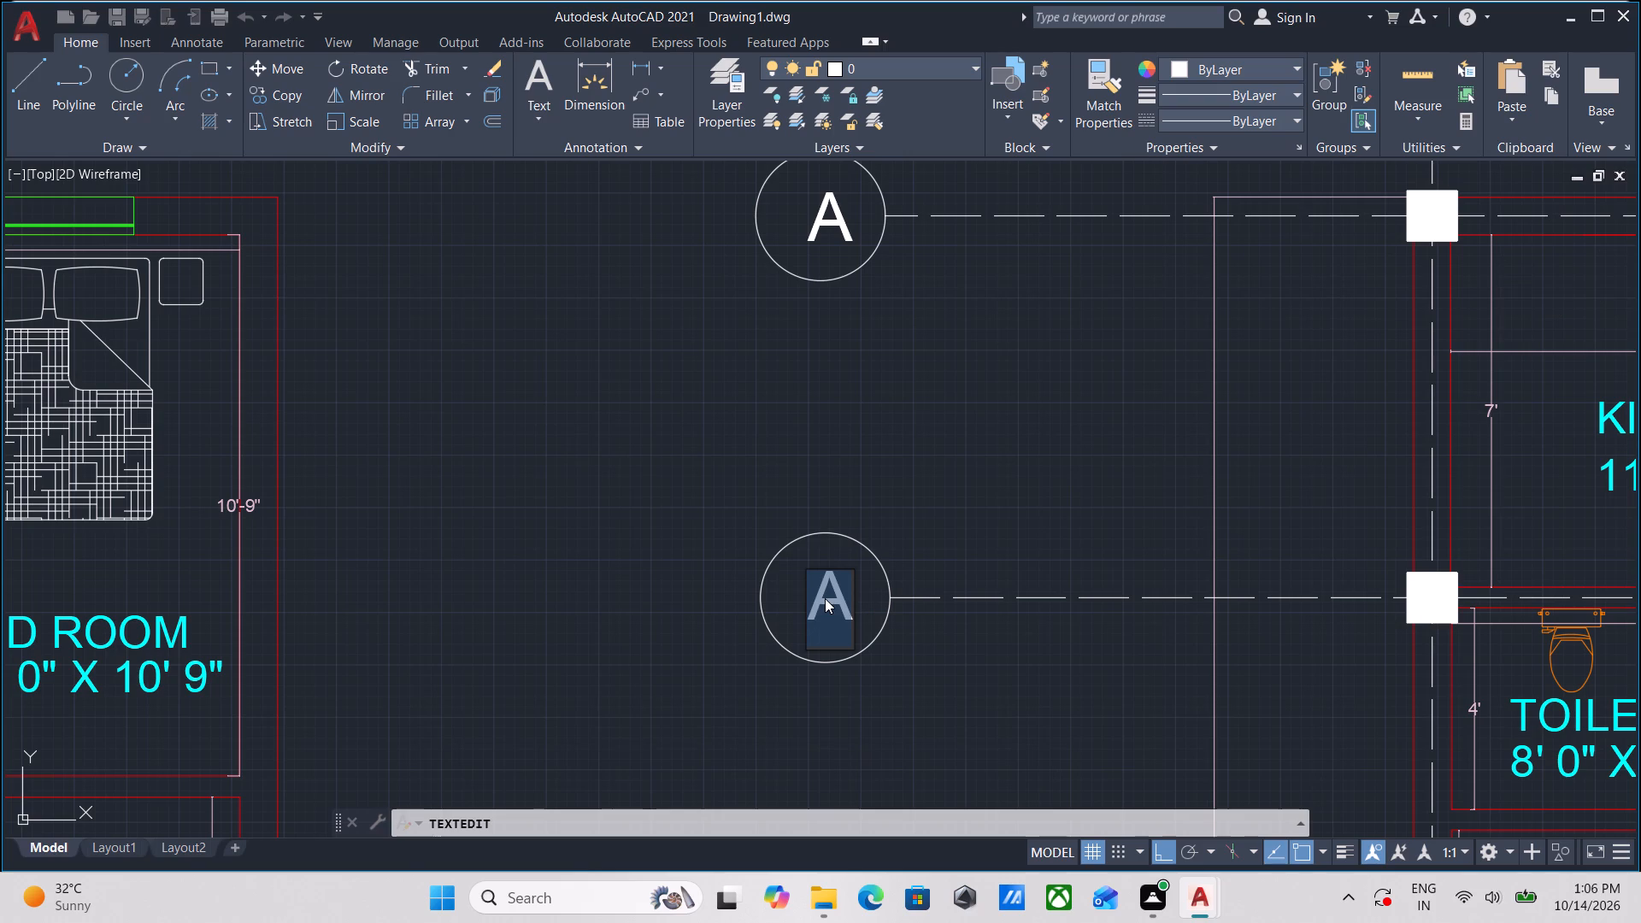
{"action": "key", "text": "b"}
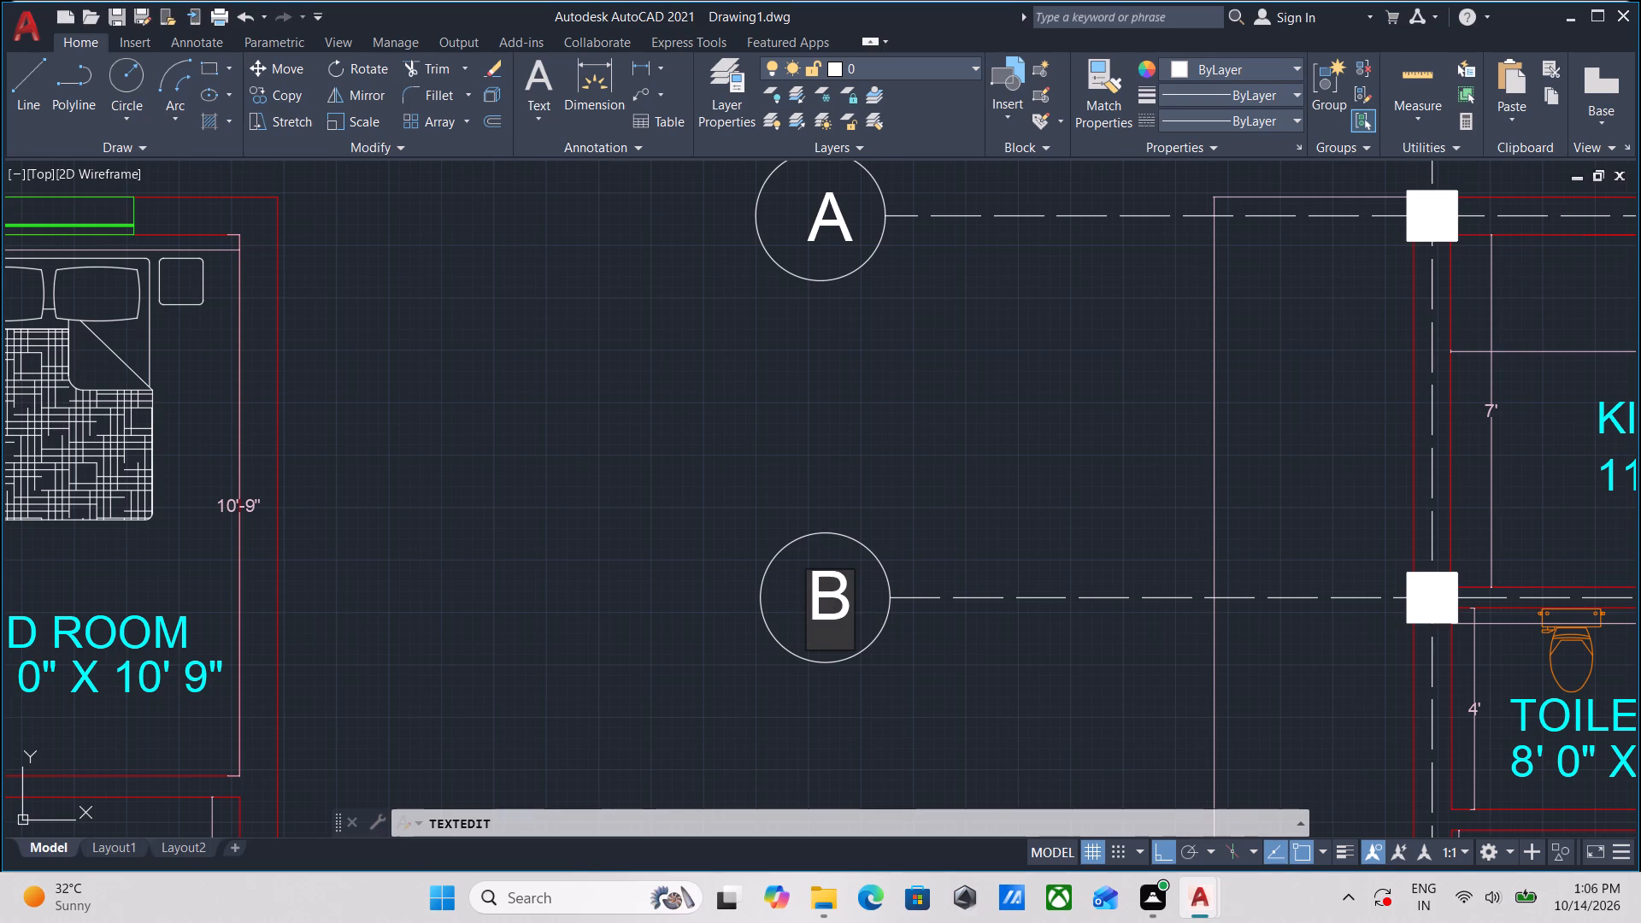
{"action": "key", "text": "Return"}
Change the letter in the third west-end grid circle from the north to C.
{"action": "scroll", "coordinate": [825, 598], "scroll_direction": "down", "scroll_amount": 2}
{"action": "middle_click_drag", "start_coordinate": [832, 585], "coordinate": [869, 334]}
{"action": "middle_click_drag", "start_coordinate": [868, 514], "coordinate": [865, 387]}
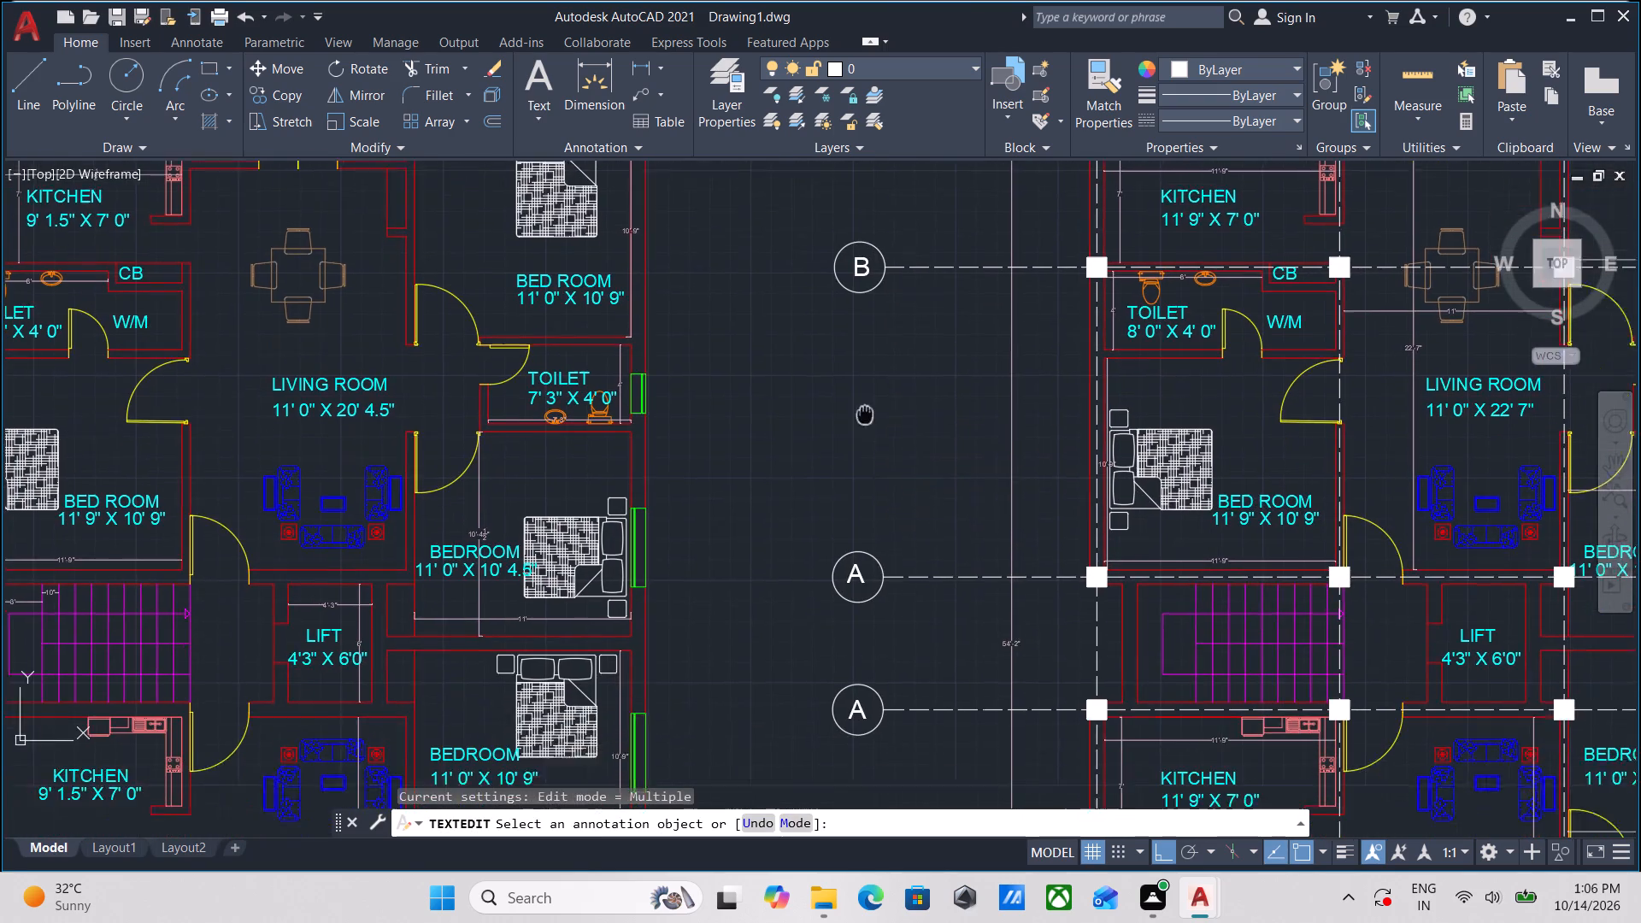
{"action": "middle_click_drag", "start_coordinate": [865, 387], "coordinate": [862, 344]}
{"action": "scroll", "coordinate": [863, 494], "scroll_direction": "up", "scroll_amount": 2}
{"action": "double_click", "coordinate": [851, 479]}
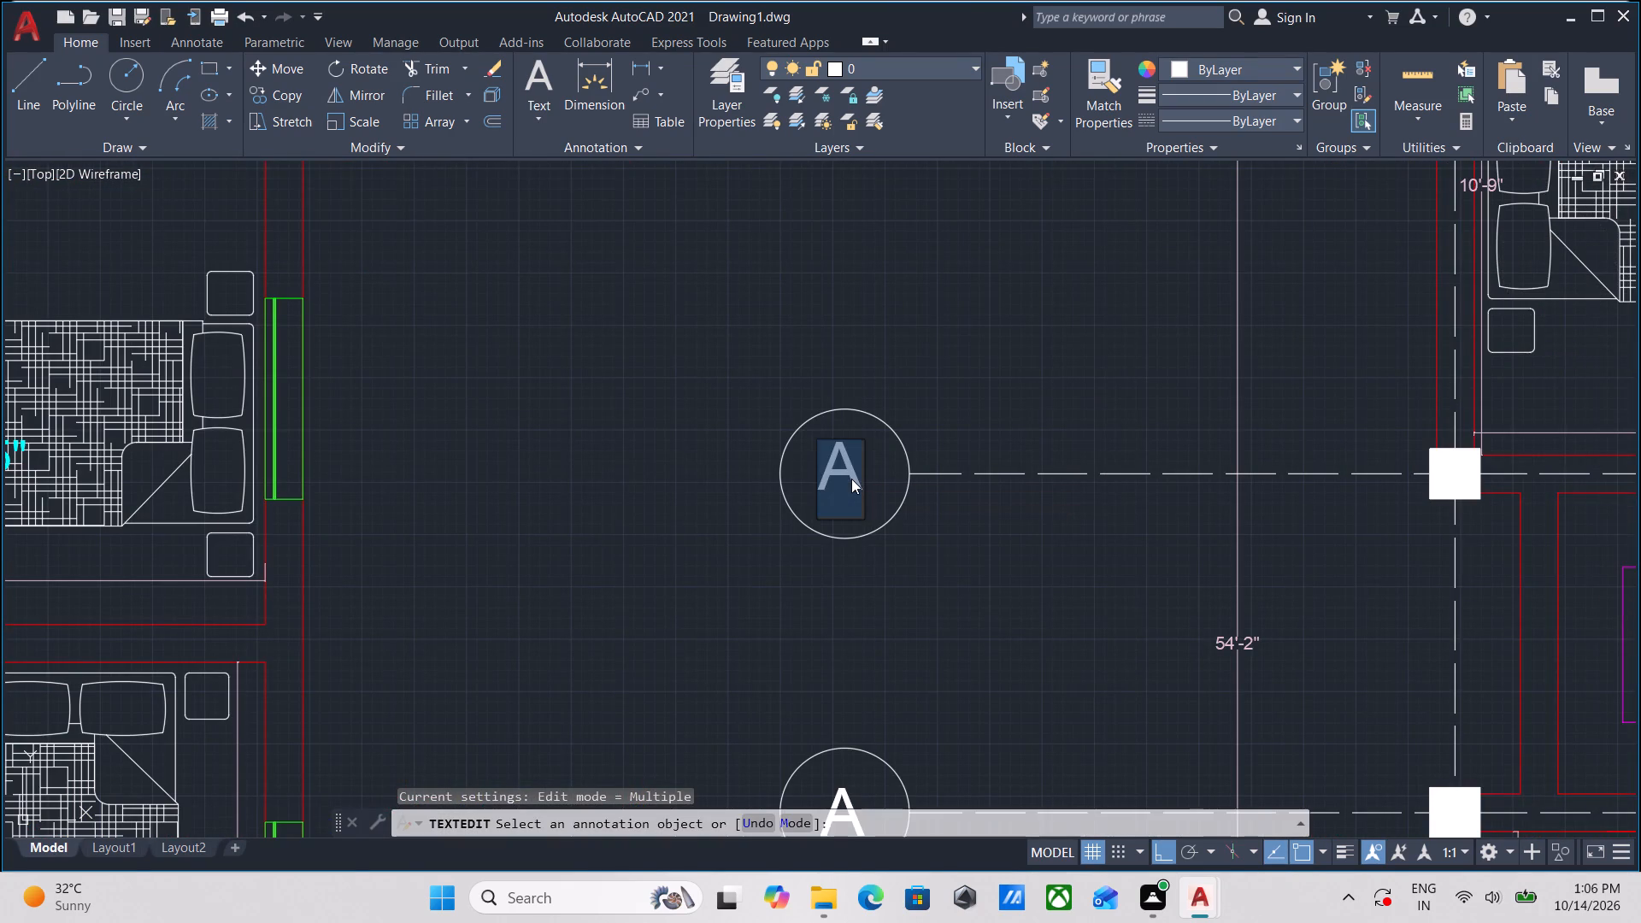
{"action": "key", "text": "c"}
{"action": "key", "text": "Return"}
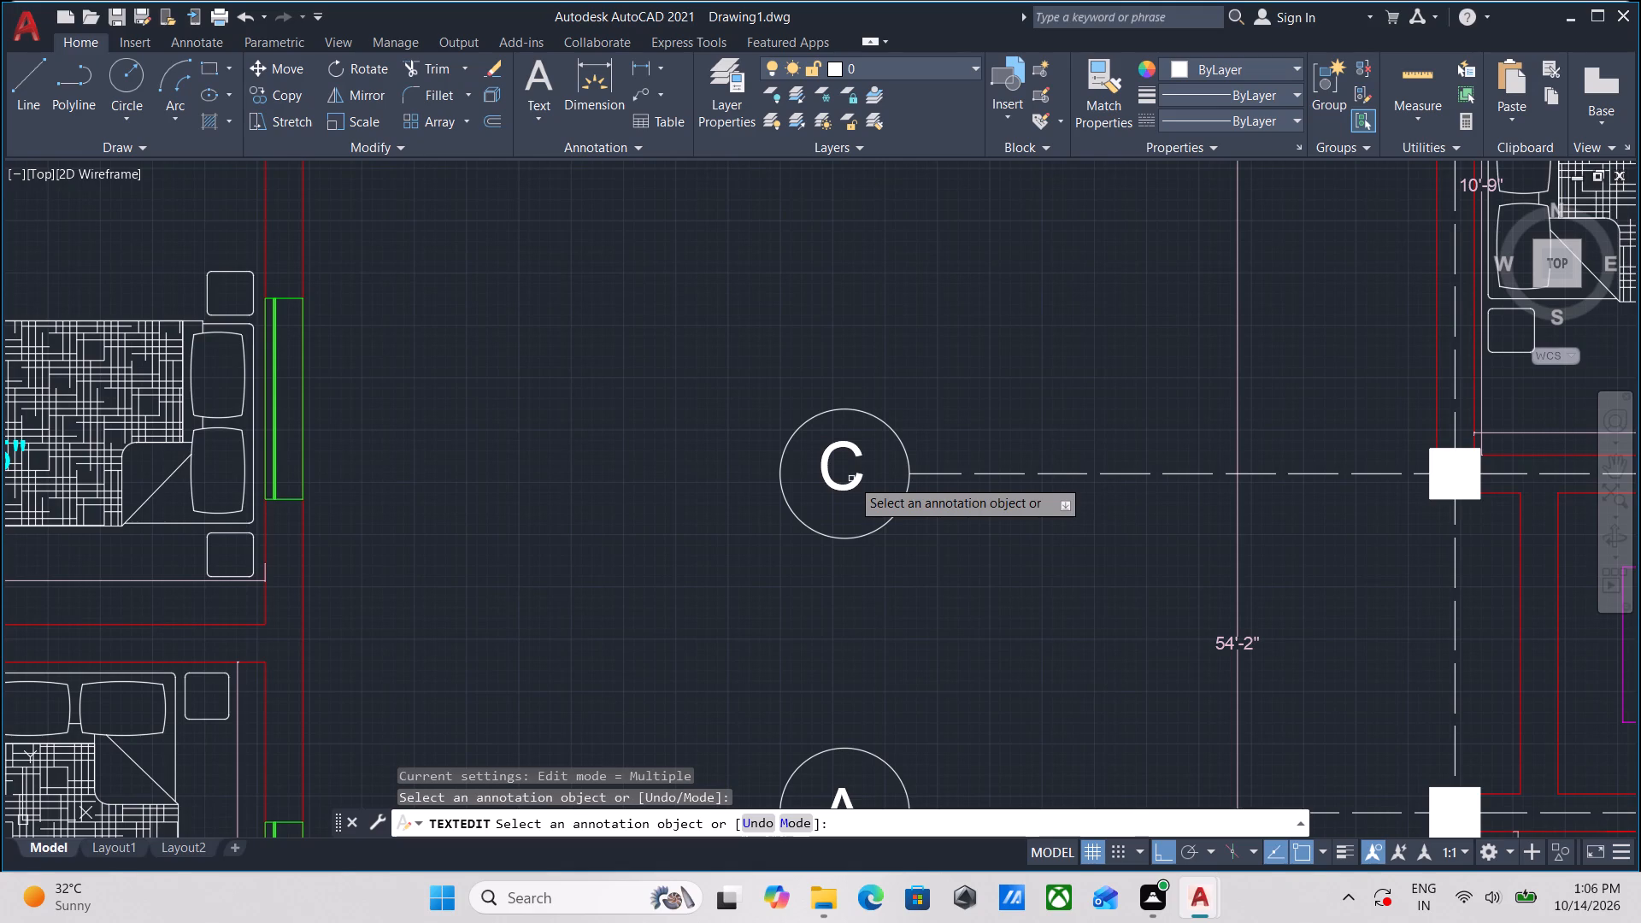
Change the letter in the fourth west-end grid circle from the north to D.
{"action": "scroll", "coordinate": [862, 483], "scroll_direction": "down", "scroll_amount": 2}
{"action": "middle_click_drag", "start_coordinate": [856, 500], "coordinate": [856, 307]}
{"action": "scroll", "coordinate": [882, 434], "scroll_direction": "up", "scroll_amount": 1}
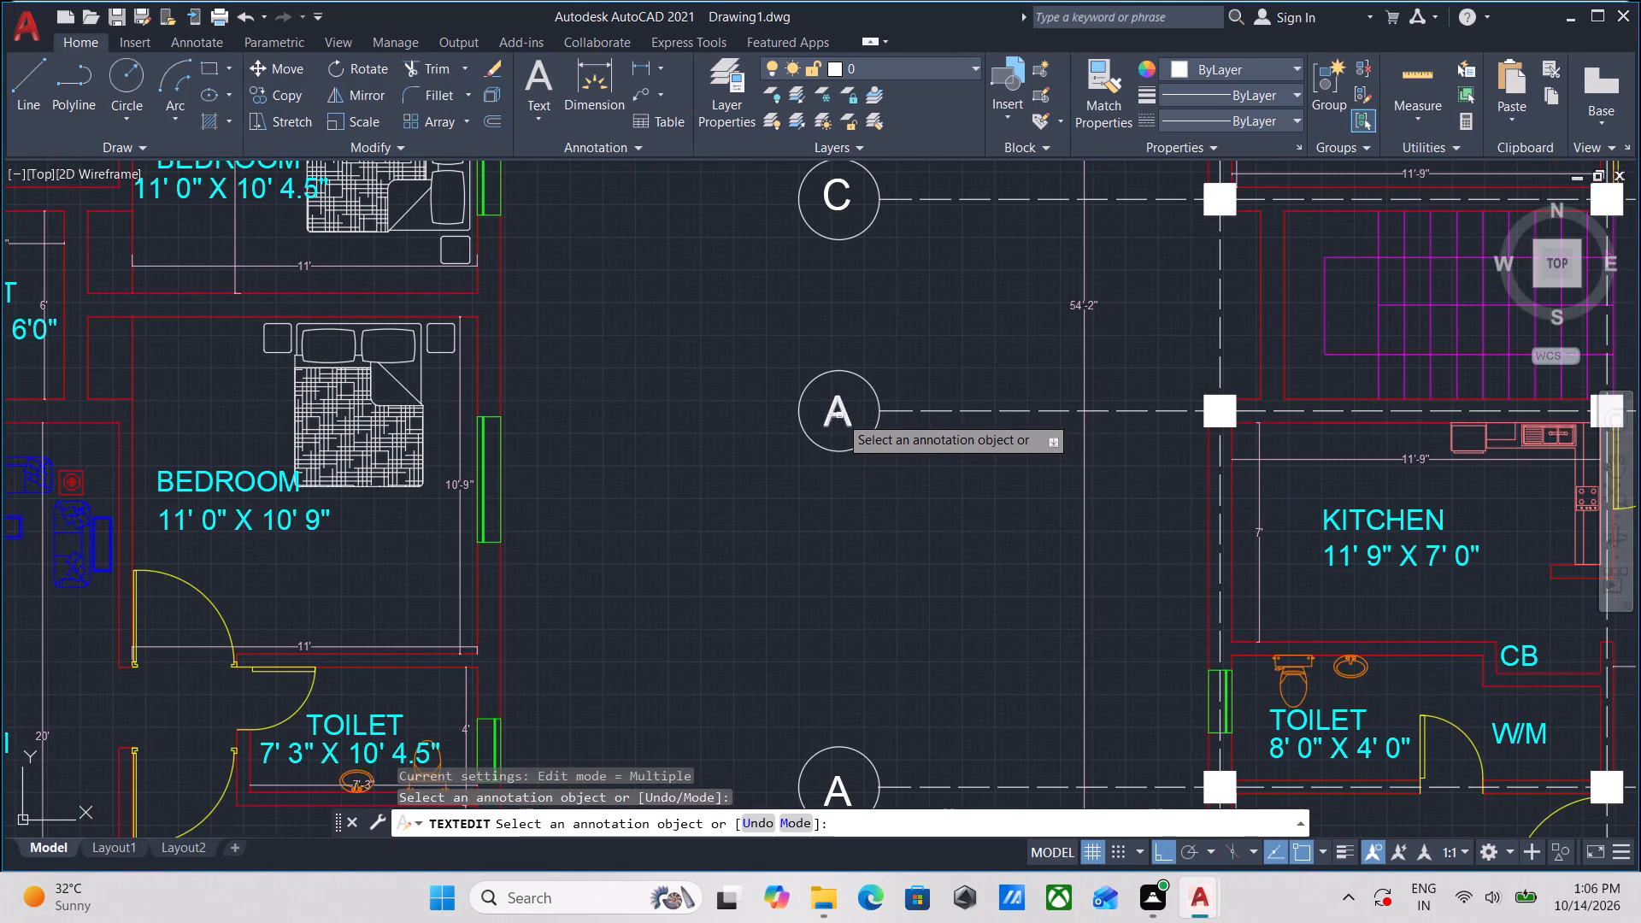
{"action": "double_click", "coordinate": [839, 415]}
{"action": "key", "text": "d"}
{"action": "key", "text": "Return"}
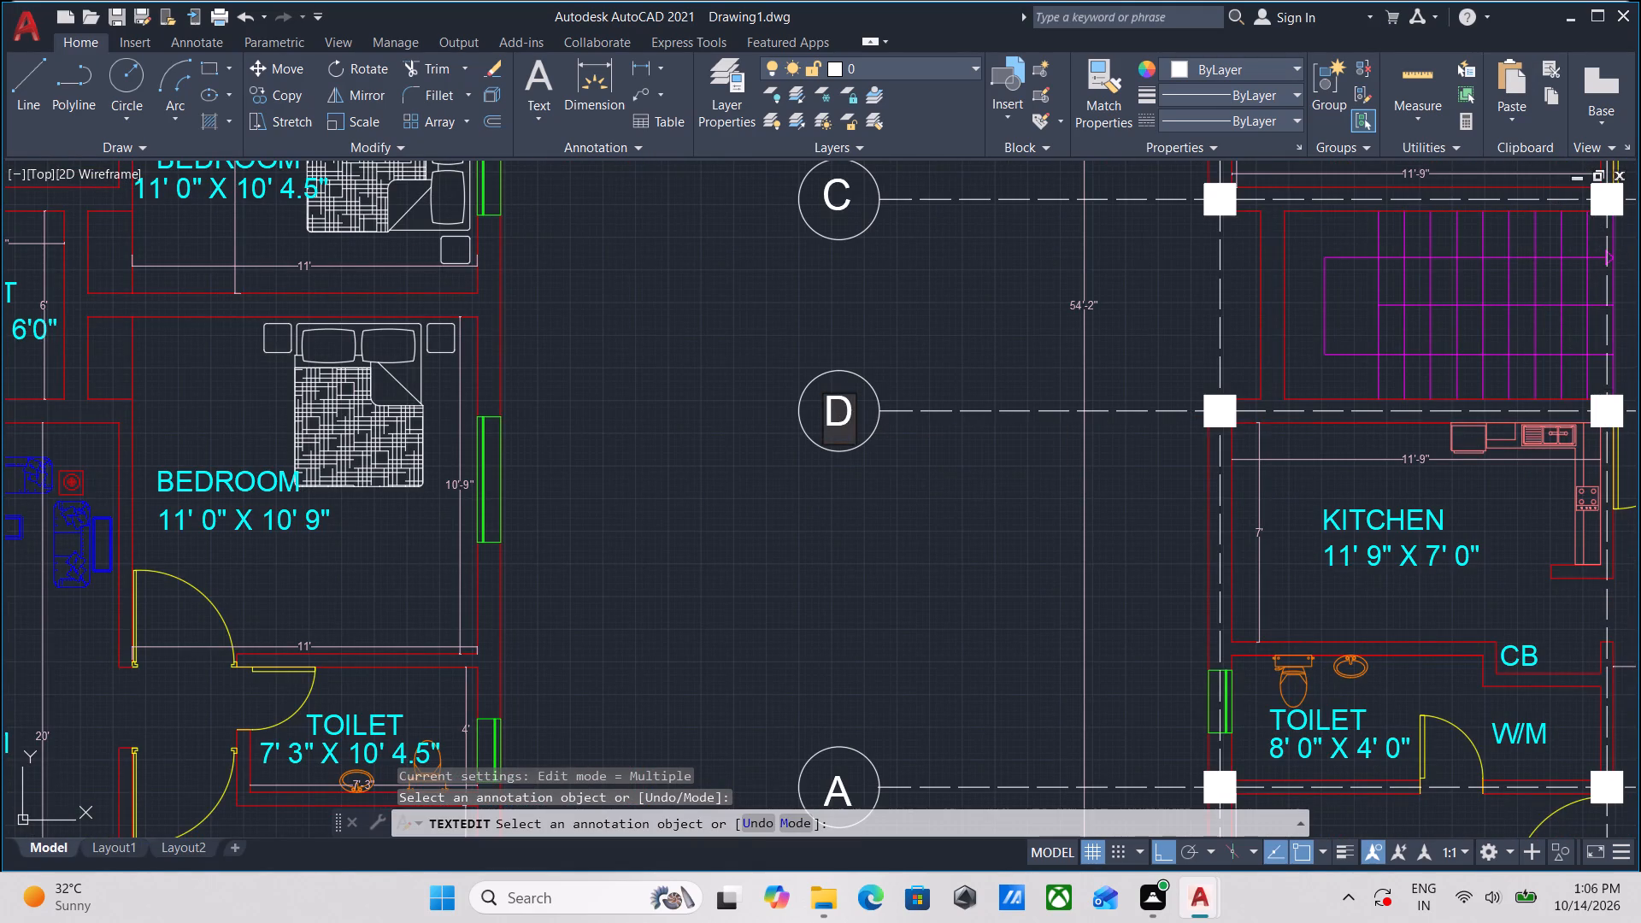
Change the letter in the fifth west-end grid circle from the north to E.
{"action": "scroll", "coordinate": [850, 362], "scroll_direction": "down", "scroll_amount": 2}
{"action": "scroll", "coordinate": [831, 405], "scroll_direction": "up", "scroll_amount": 1}
{"action": "middle_click_drag", "start_coordinate": [832, 443], "coordinate": [820, 367]}
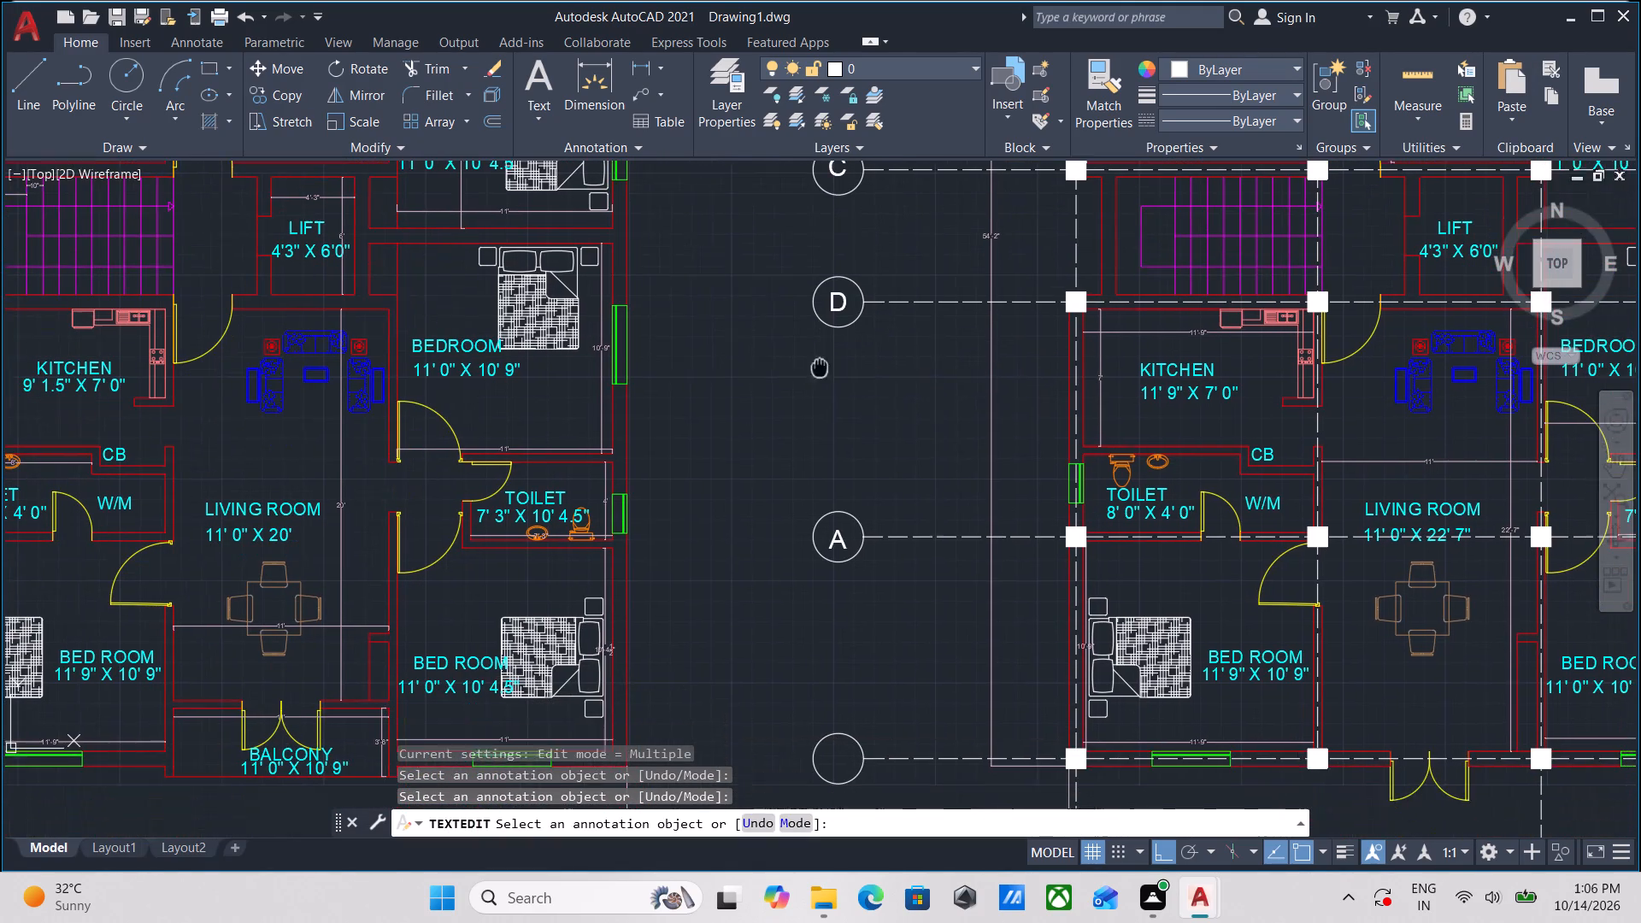
{"action": "double_click", "coordinate": [840, 541]}
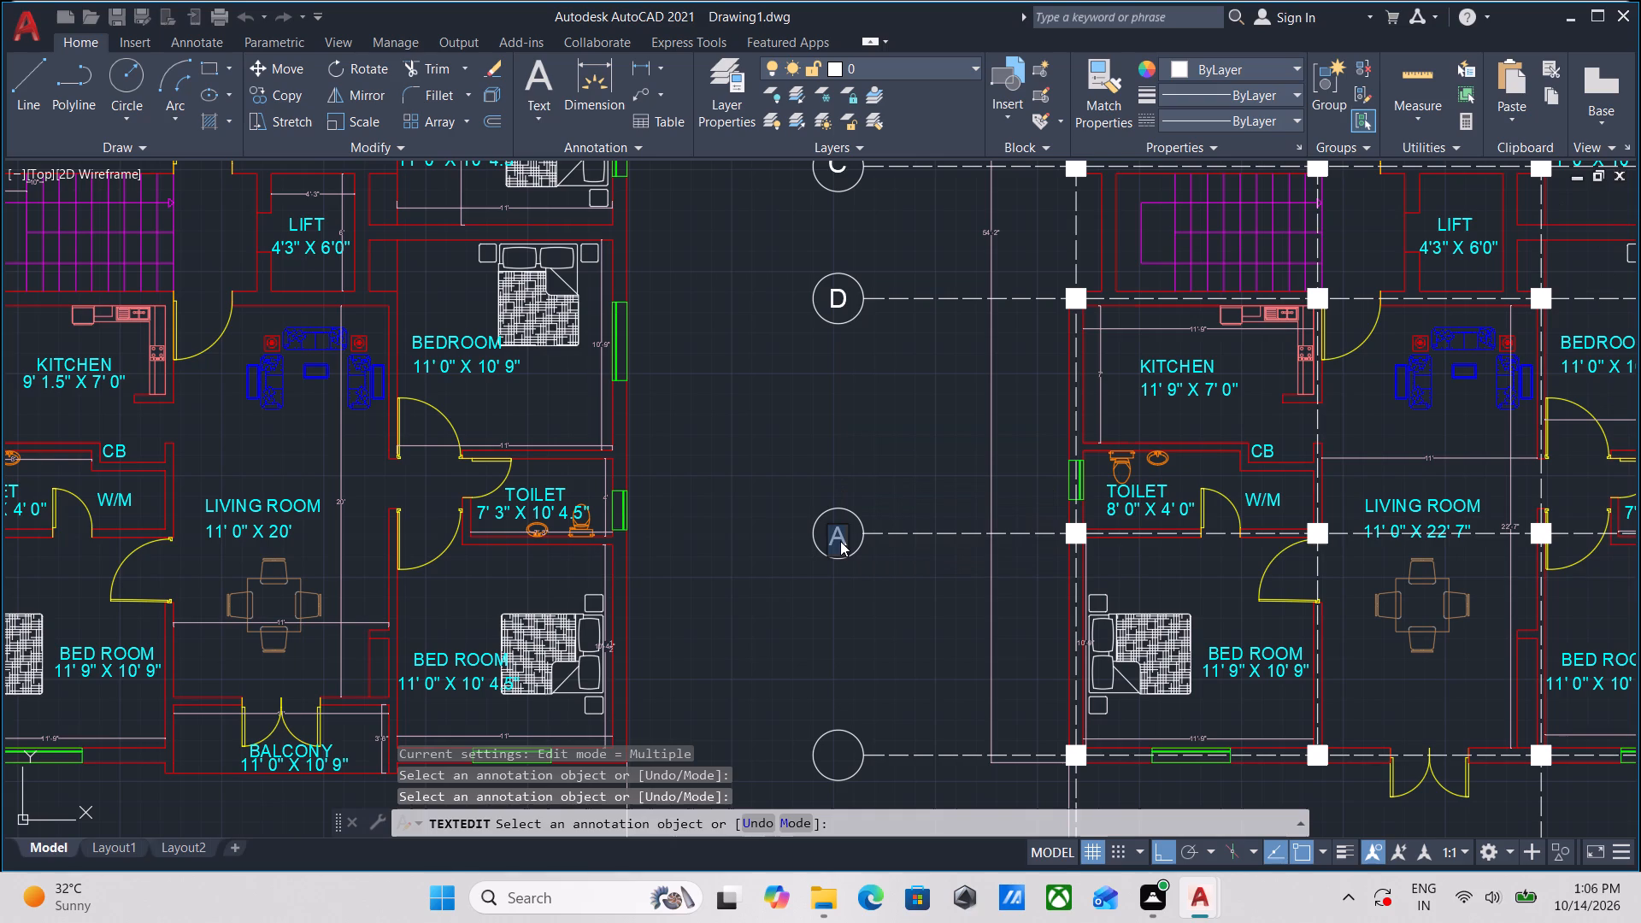
{"action": "key", "text": "e"}
{"action": "key", "text": "Return"}
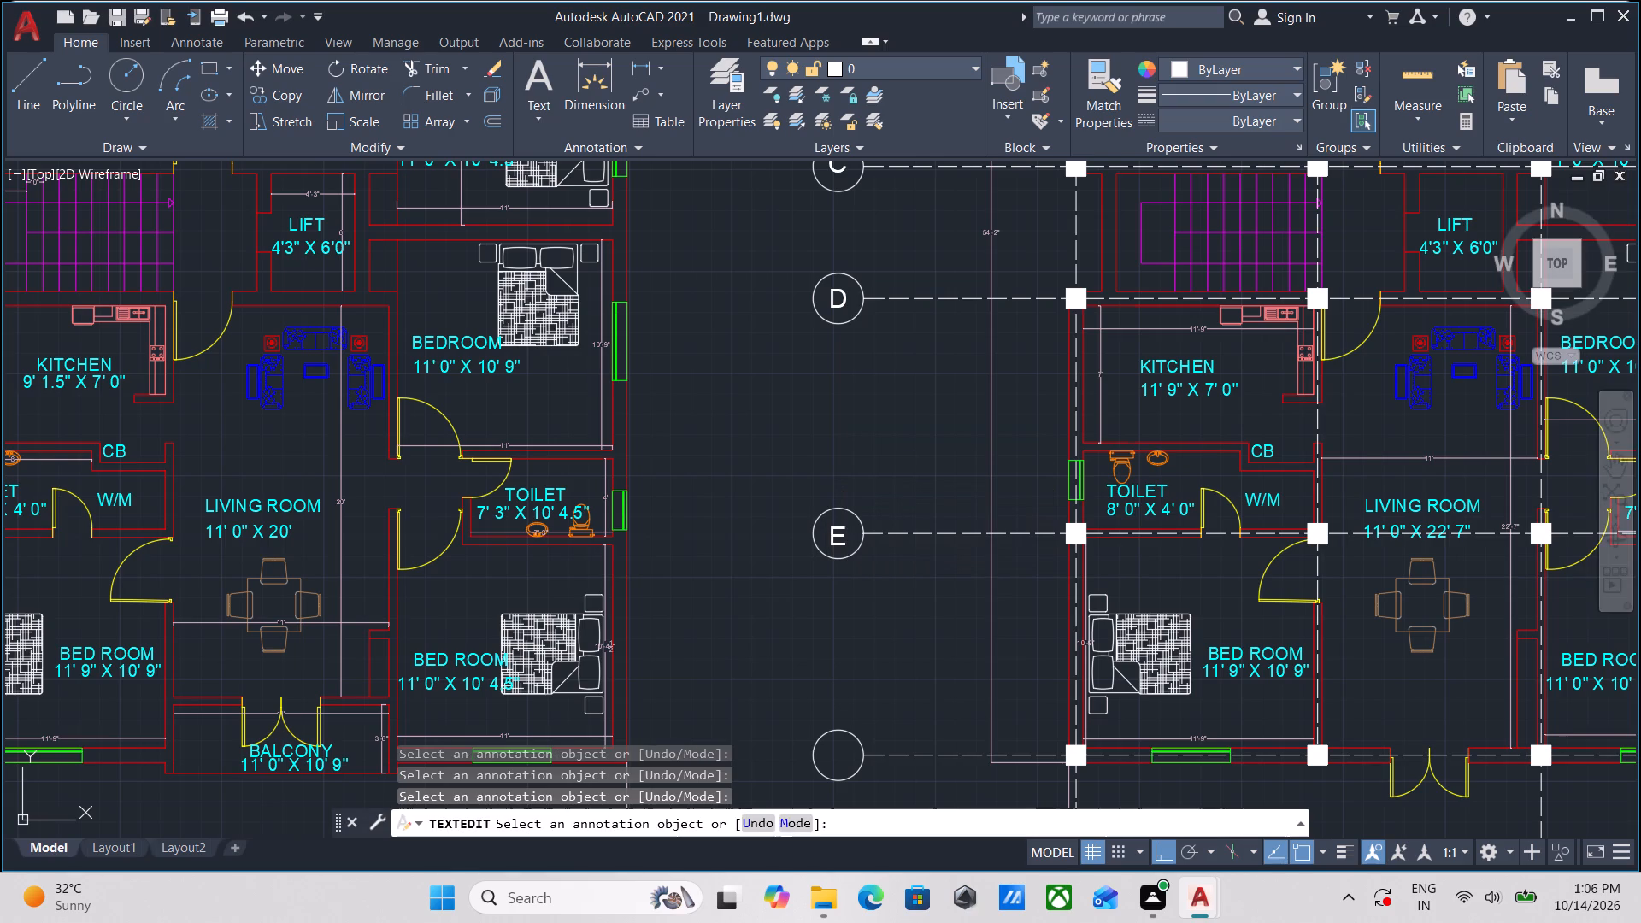
{"action": "scroll", "coordinate": [816, 557], "scroll_direction": "up", "scroll_amount": 3}
{"action": "scroll", "coordinate": [885, 535], "scroll_direction": "up", "scroll_amount": 2}
{"action": "key", "text": "Escape"}
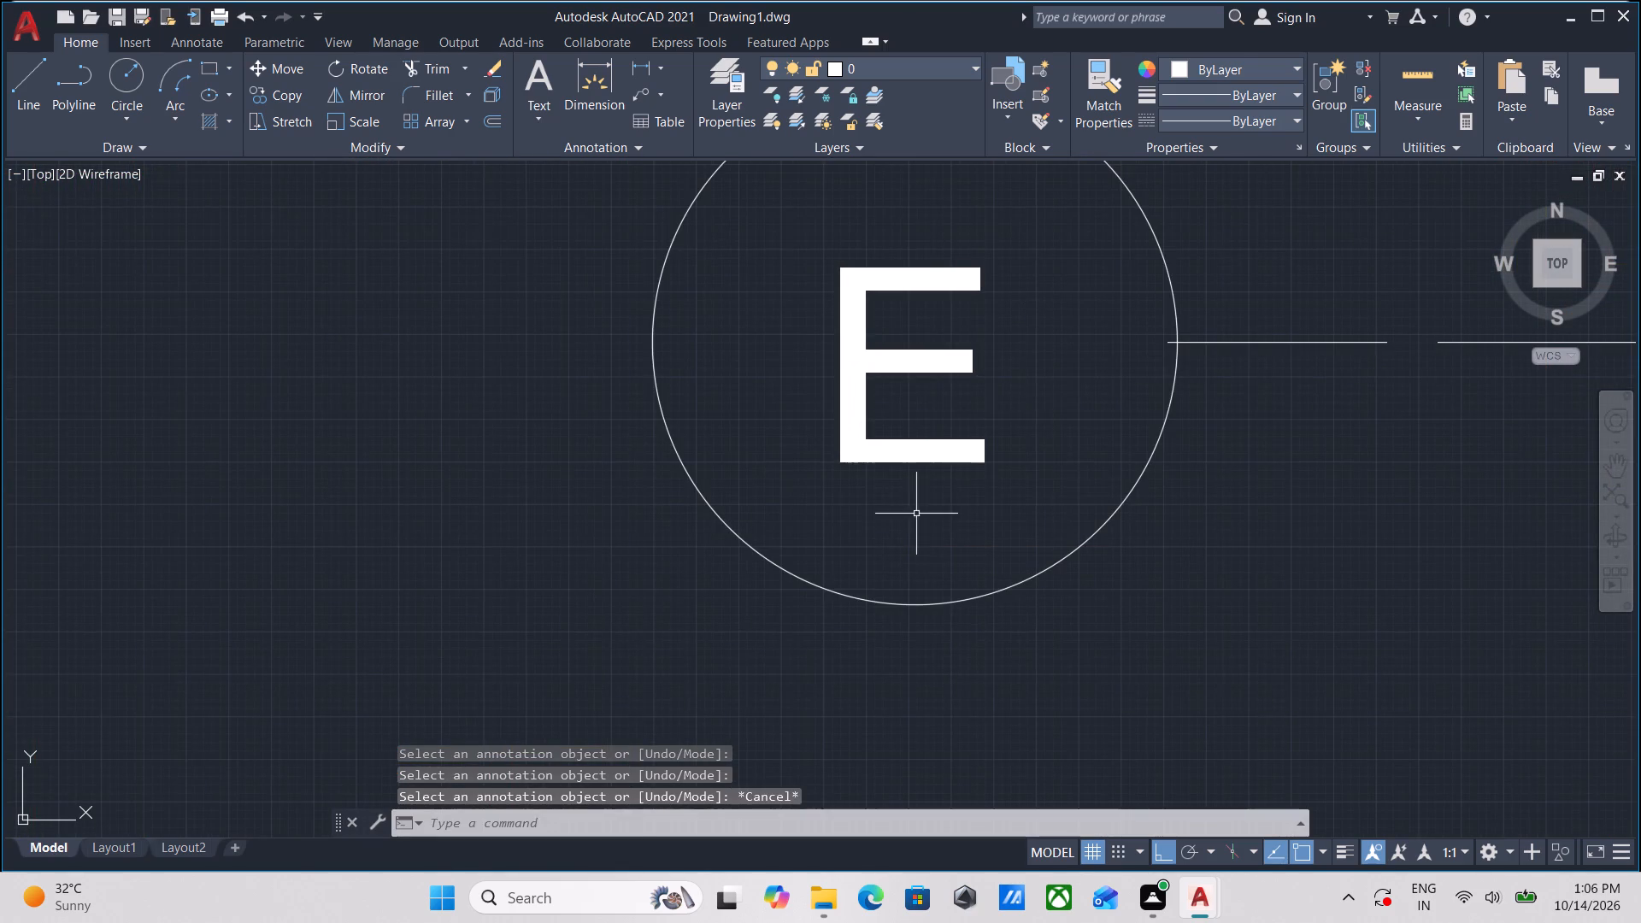
Copy the letter E from the fifth west-end grid circle straight down into the empty sixth circle.
{"action": "left_click", "coordinate": [932, 524]}
{"action": "left_click", "coordinate": [840, 361]}
{"action": "middle_click_drag", "start_coordinate": [850, 427], "coordinate": [839, 362]}
{"action": "type", "text": "CO"}
{"action": "key", "text": "Return"}
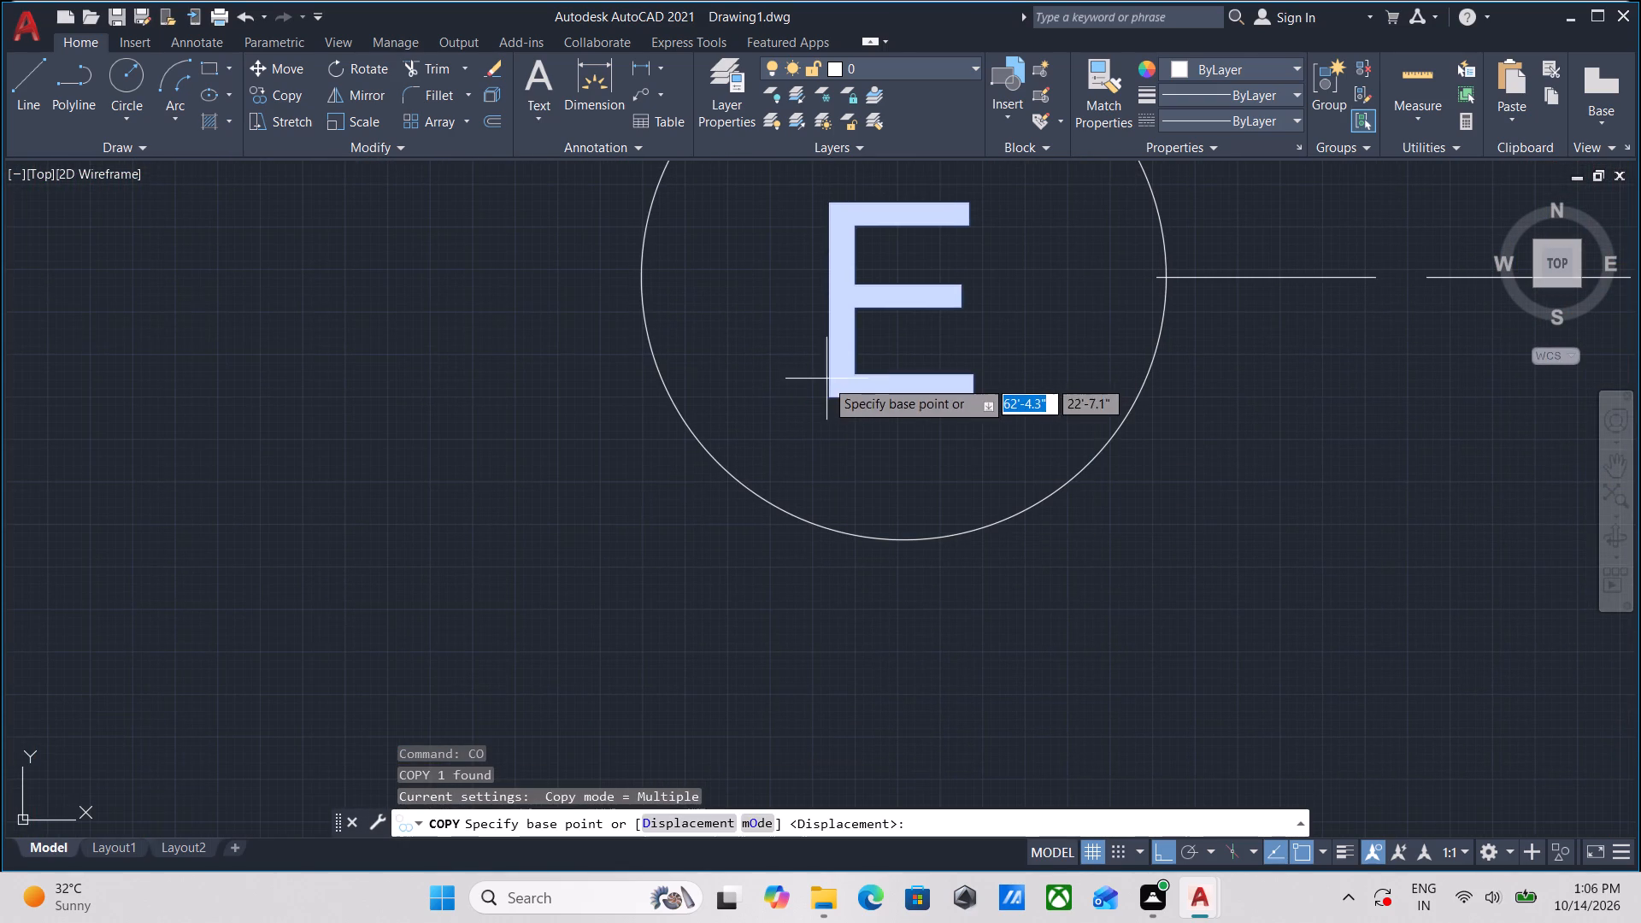
{"action": "left_click", "coordinate": [839, 392]}
{"action": "scroll", "coordinate": [831, 584], "scroll_direction": "down", "scroll_amount": 1}
{"action": "middle_click_drag", "start_coordinate": [831, 584], "coordinate": [845, 291]}
{"action": "scroll", "coordinate": [903, 467], "scroll_direction": "down", "scroll_amount": 2}
{"action": "middle_click_drag", "start_coordinate": [896, 500], "coordinate": [895, 340]}
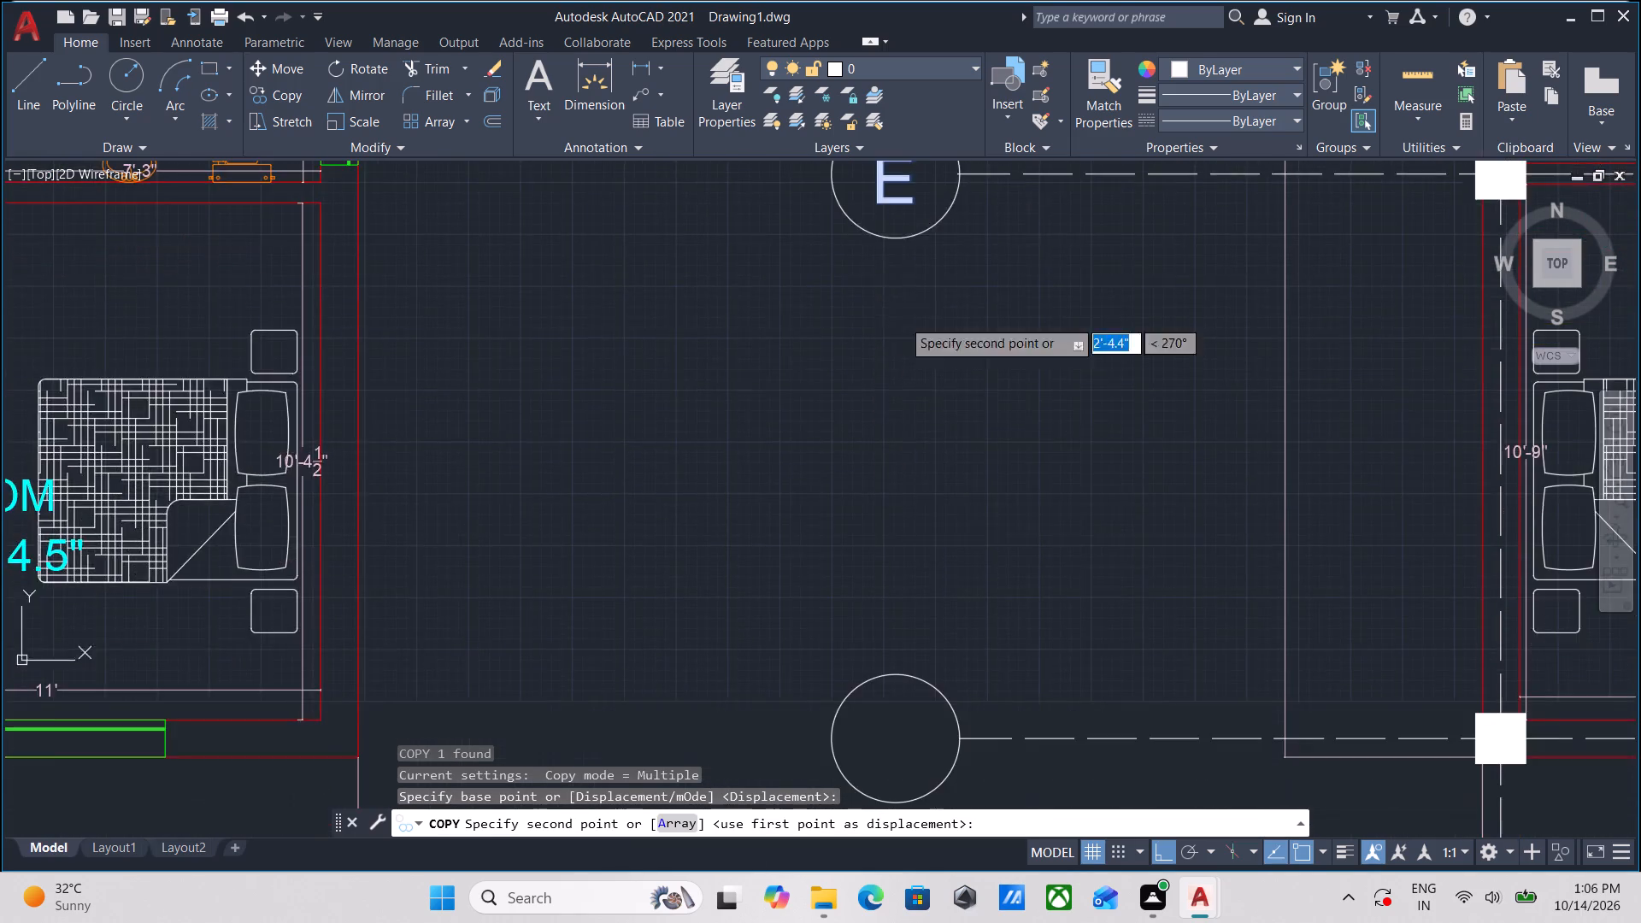
{"action": "scroll", "coordinate": [909, 518], "scroll_direction": "down", "scroll_amount": 2}
{"action": "middle_click_drag", "start_coordinate": [902, 536], "coordinate": [903, 448]}
{"action": "scroll", "coordinate": [905, 544], "scroll_direction": "up", "scroll_amount": 2}
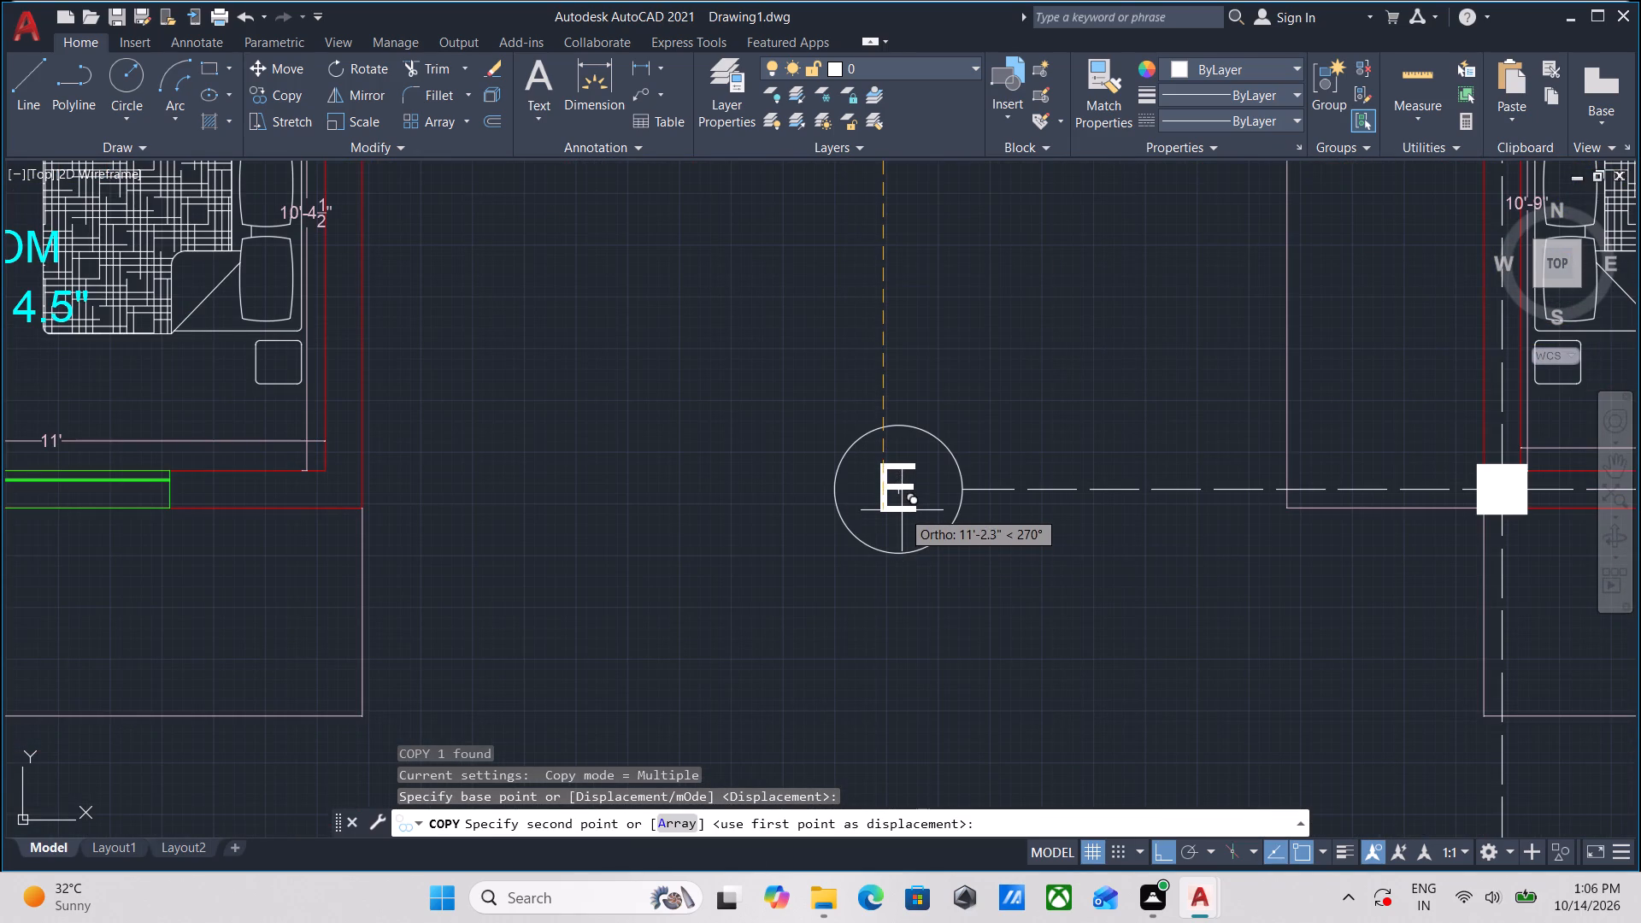
{"action": "left_click", "coordinate": [902, 512]}
{"action": "scroll", "coordinate": [930, 440], "scroll_direction": "down", "scroll_amount": 2}
{"action": "middle_click_drag", "start_coordinate": [930, 441], "coordinate": [898, 617]}
{"action": "key", "text": "Escape"}
Change the letter in the sixth, southernmost west-end grid circle to F.
{"action": "scroll", "coordinate": [903, 609], "scroll_direction": "down", "scroll_amount": 2}
{"action": "middle_click_drag", "start_coordinate": [904, 608], "coordinate": [709, 570]}
{"action": "scroll", "coordinate": [707, 600], "scroll_direction": "up", "scroll_amount": 5}
{"action": "double_click", "coordinate": [688, 503]}
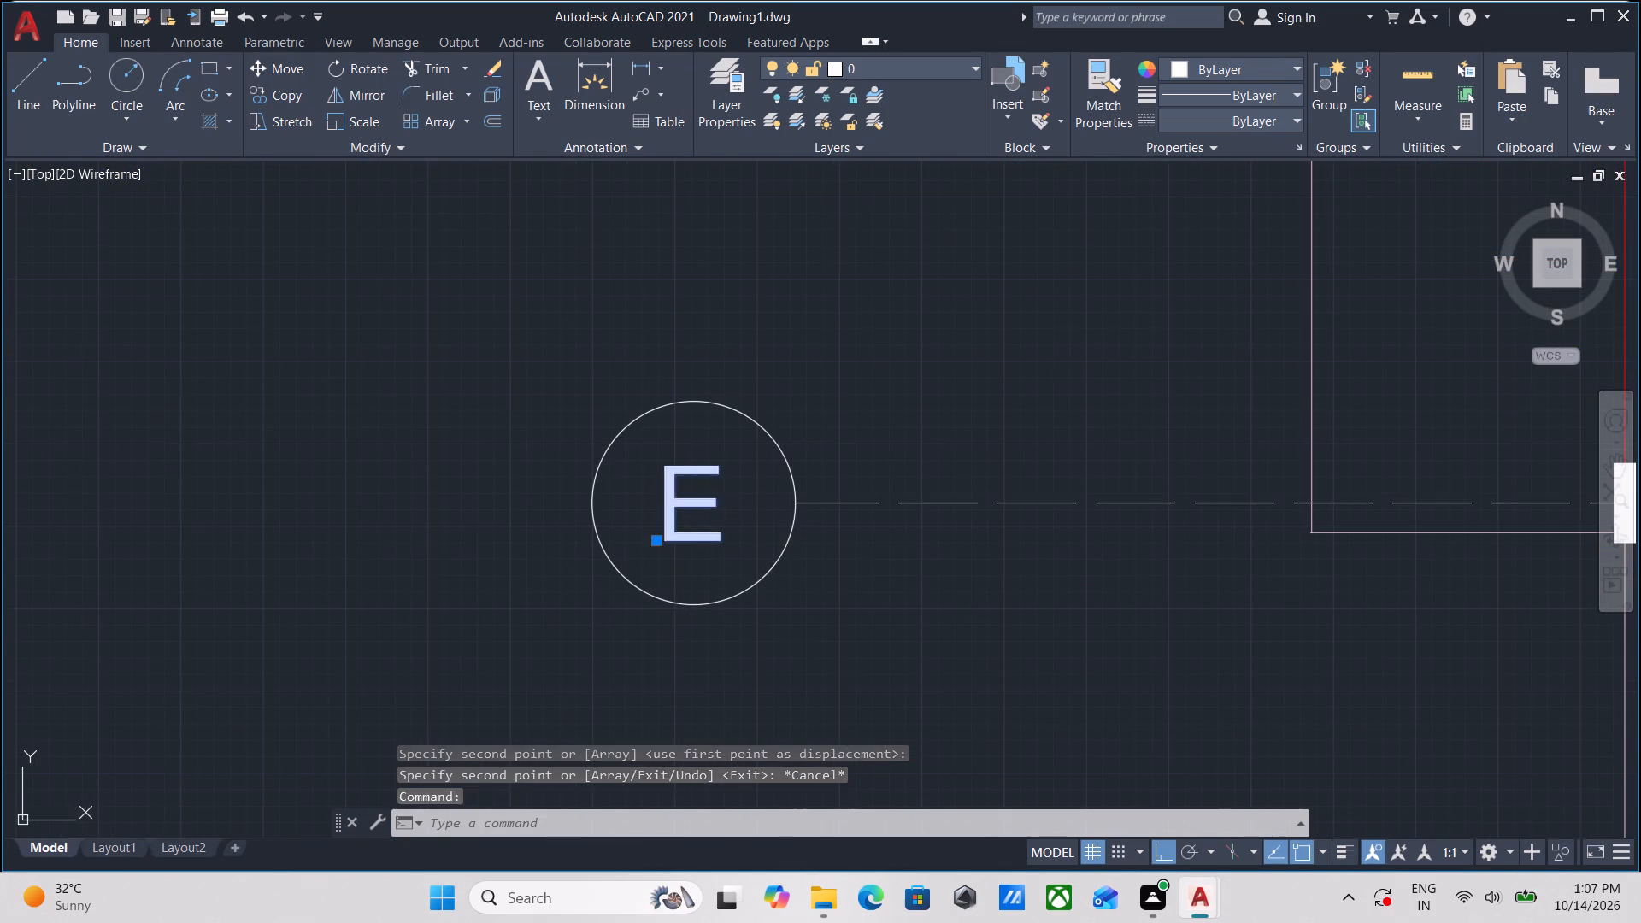
{"action": "key", "text": "f"}
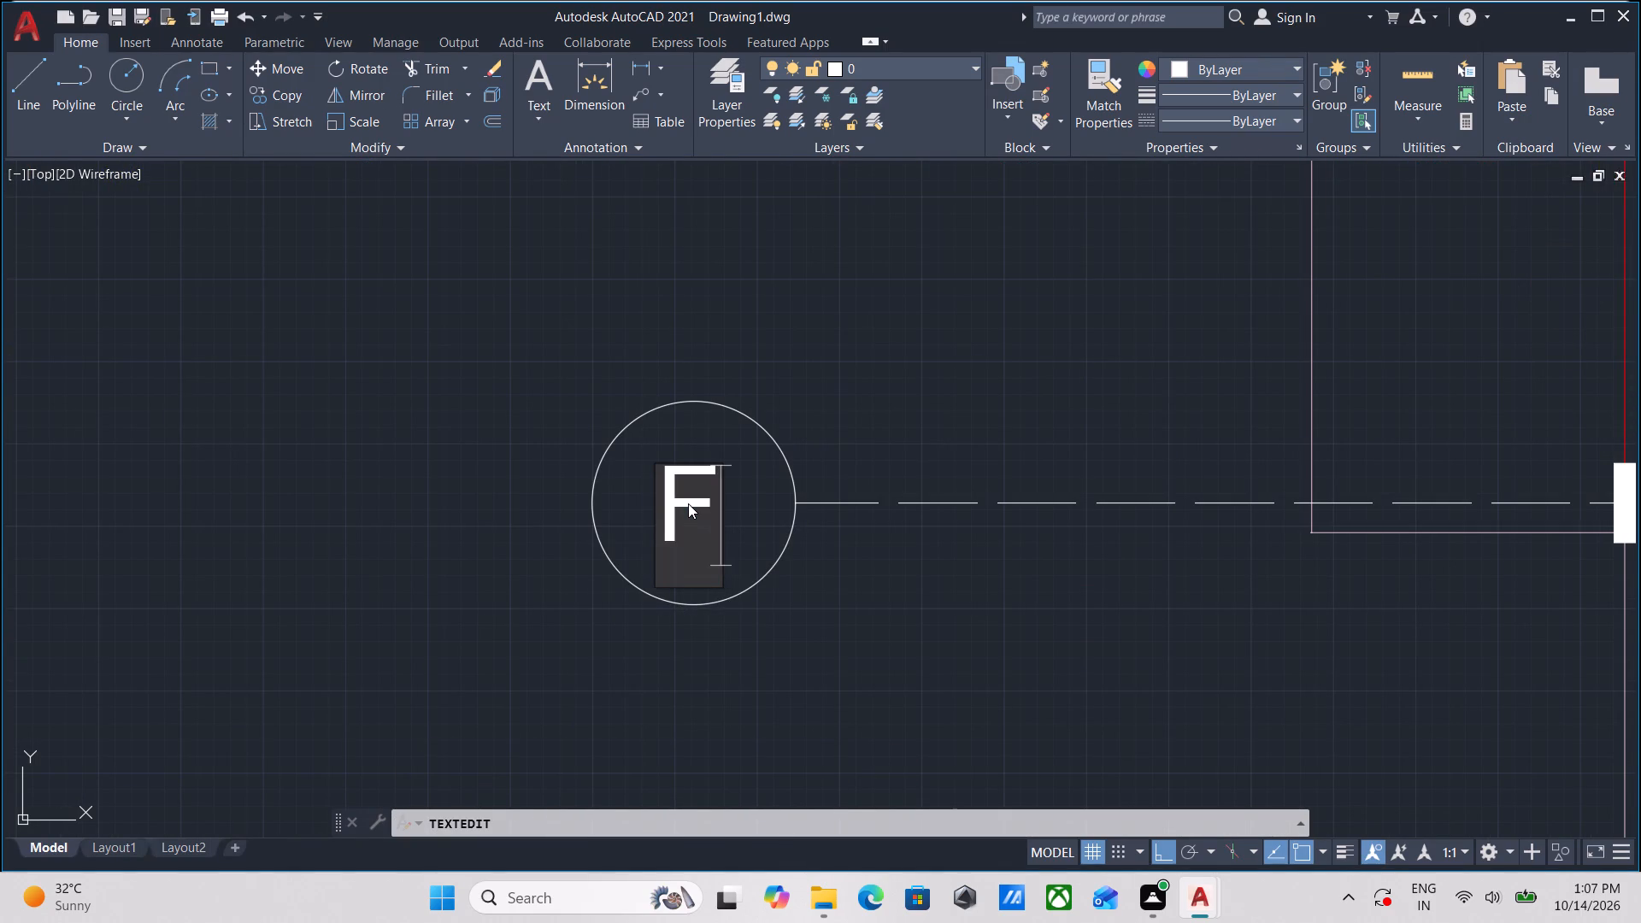
{"action": "key", "text": "Return"}
{"action": "key", "text": "Return"}
Move the letter A horizontally to the centre of the first, northernmost west-end grid circle.
{"action": "scroll", "coordinate": [688, 503], "scroll_direction": "down", "scroll_amount": 5}
{"action": "middle_click_drag", "start_coordinate": [745, 432], "coordinate": [580, 685]}
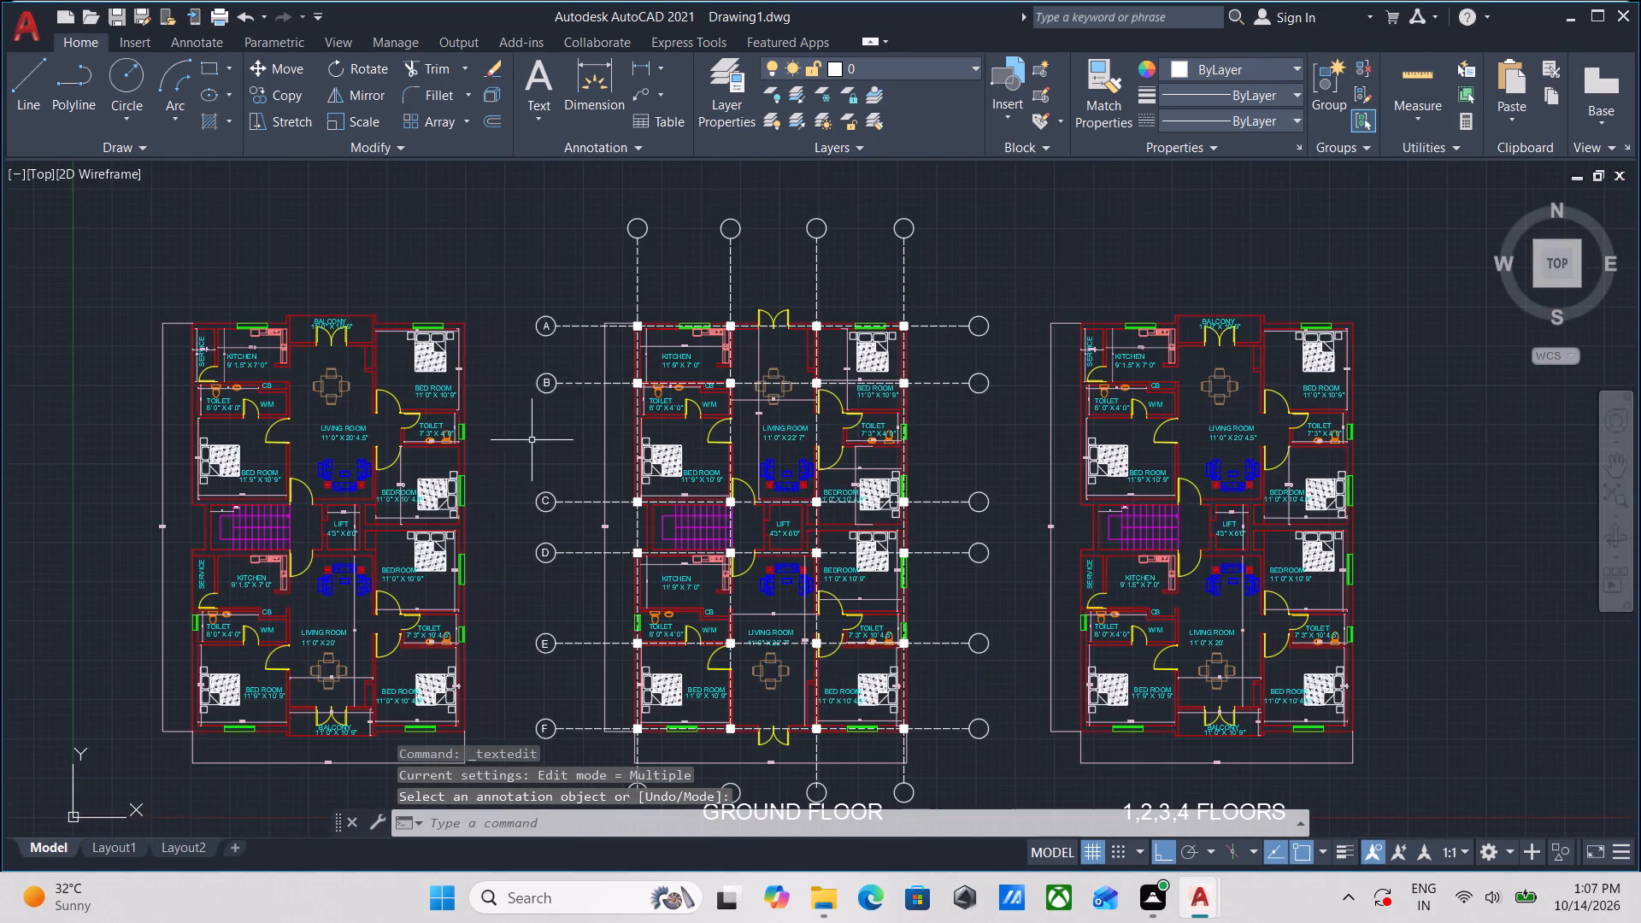
{"action": "scroll", "coordinate": [532, 438], "scroll_direction": "up", "scroll_amount": 1}
{"action": "scroll", "coordinate": [631, 291], "scroll_direction": "up", "scroll_amount": 1}
{"action": "scroll", "coordinate": [566, 350], "scroll_direction": "down", "scroll_amount": 1}
{"action": "middle_click_drag", "start_coordinate": [566, 350], "coordinate": [362, 567]}
{"action": "scroll", "coordinate": [473, 348], "scroll_direction": "up", "scroll_amount": 2}
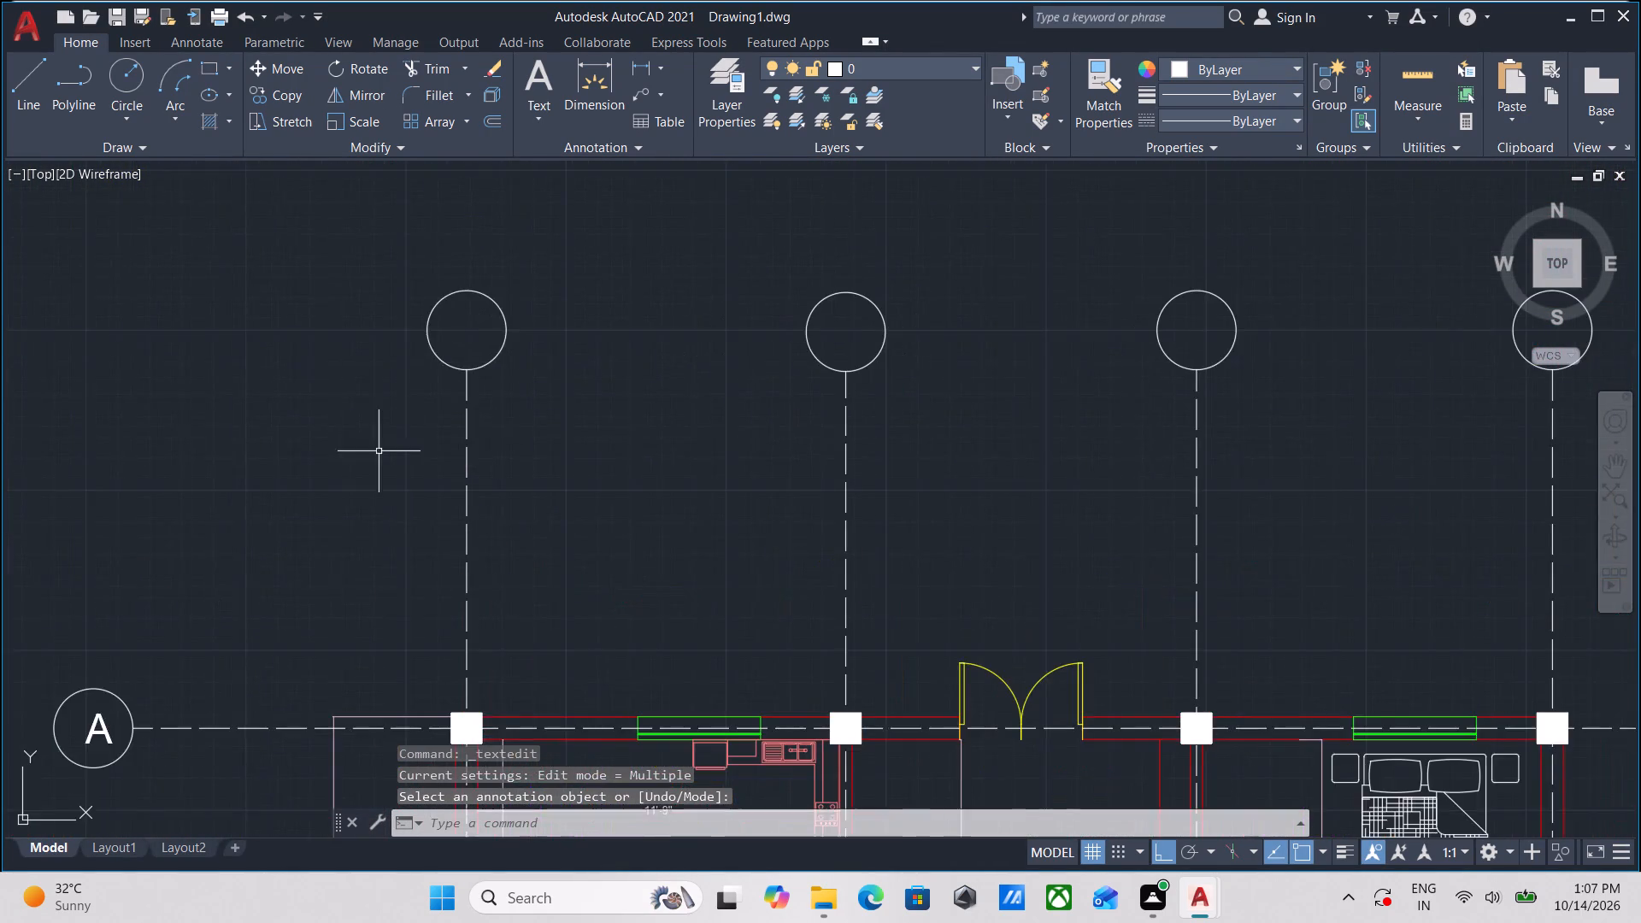
{"action": "middle_click_drag", "start_coordinate": [340, 503], "coordinate": [522, 386]}
{"action": "scroll", "coordinate": [524, 385], "scroll_direction": "down", "scroll_amount": 1}
{"action": "scroll", "coordinate": [278, 621], "scroll_direction": "up", "scroll_amount": 2}
{"action": "scroll", "coordinate": [484, 387], "scroll_direction": "up", "scroll_amount": 2}
{"action": "left_click_drag", "start_coordinate": [584, 480], "coordinate": [579, 469]}
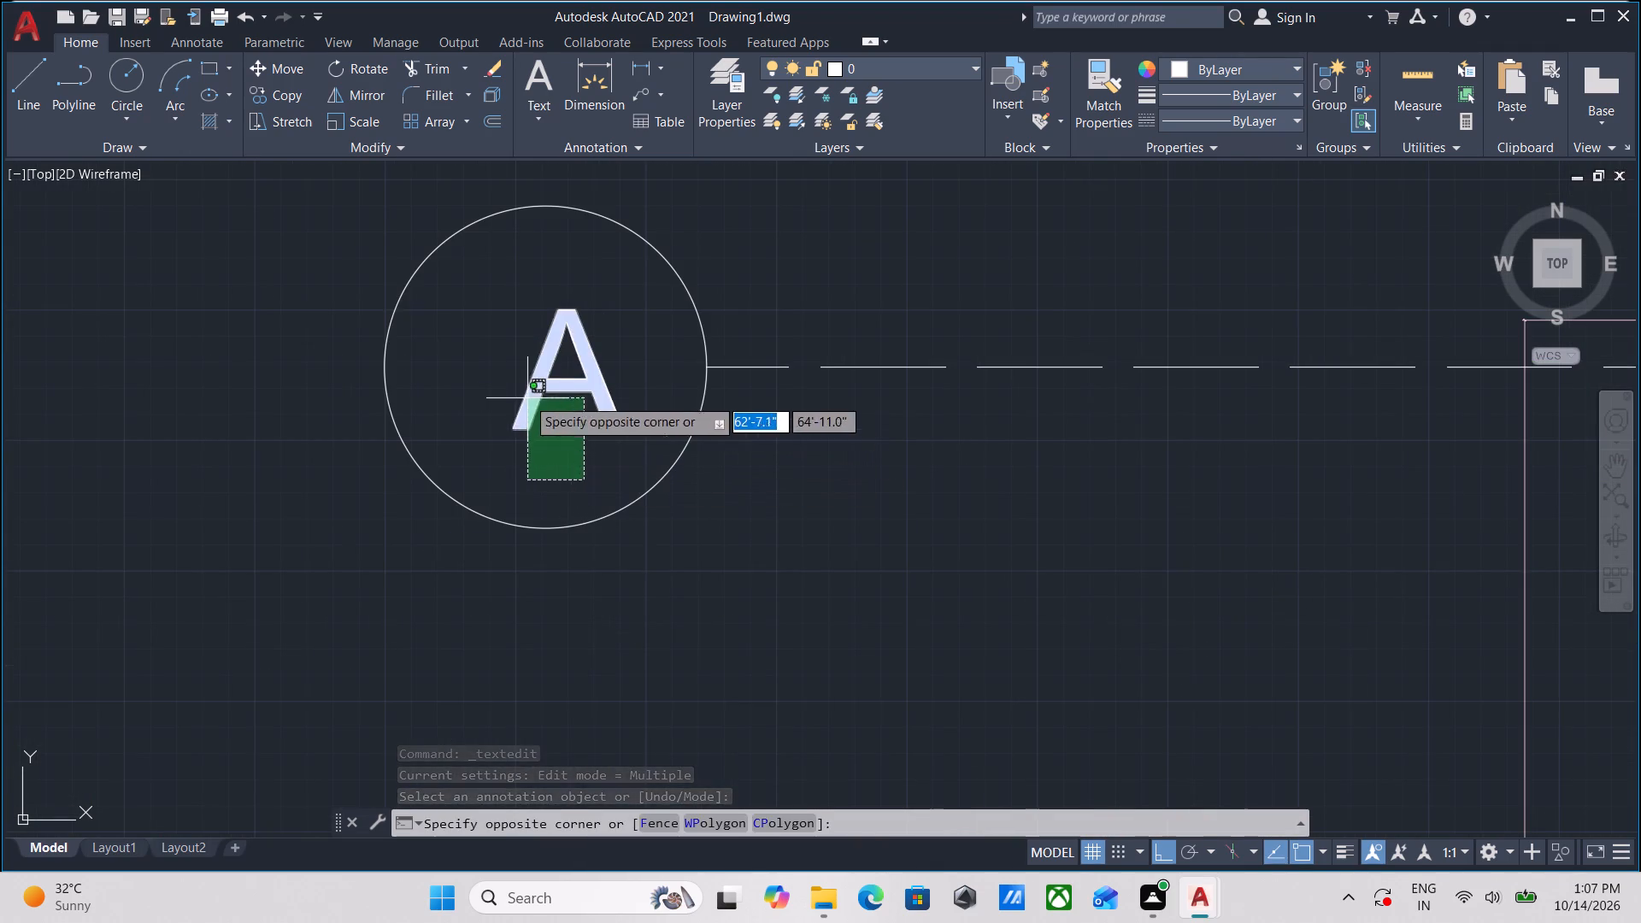
{"action": "left_click", "coordinate": [526, 397]}
{"action": "left_click", "coordinate": [558, 383]}
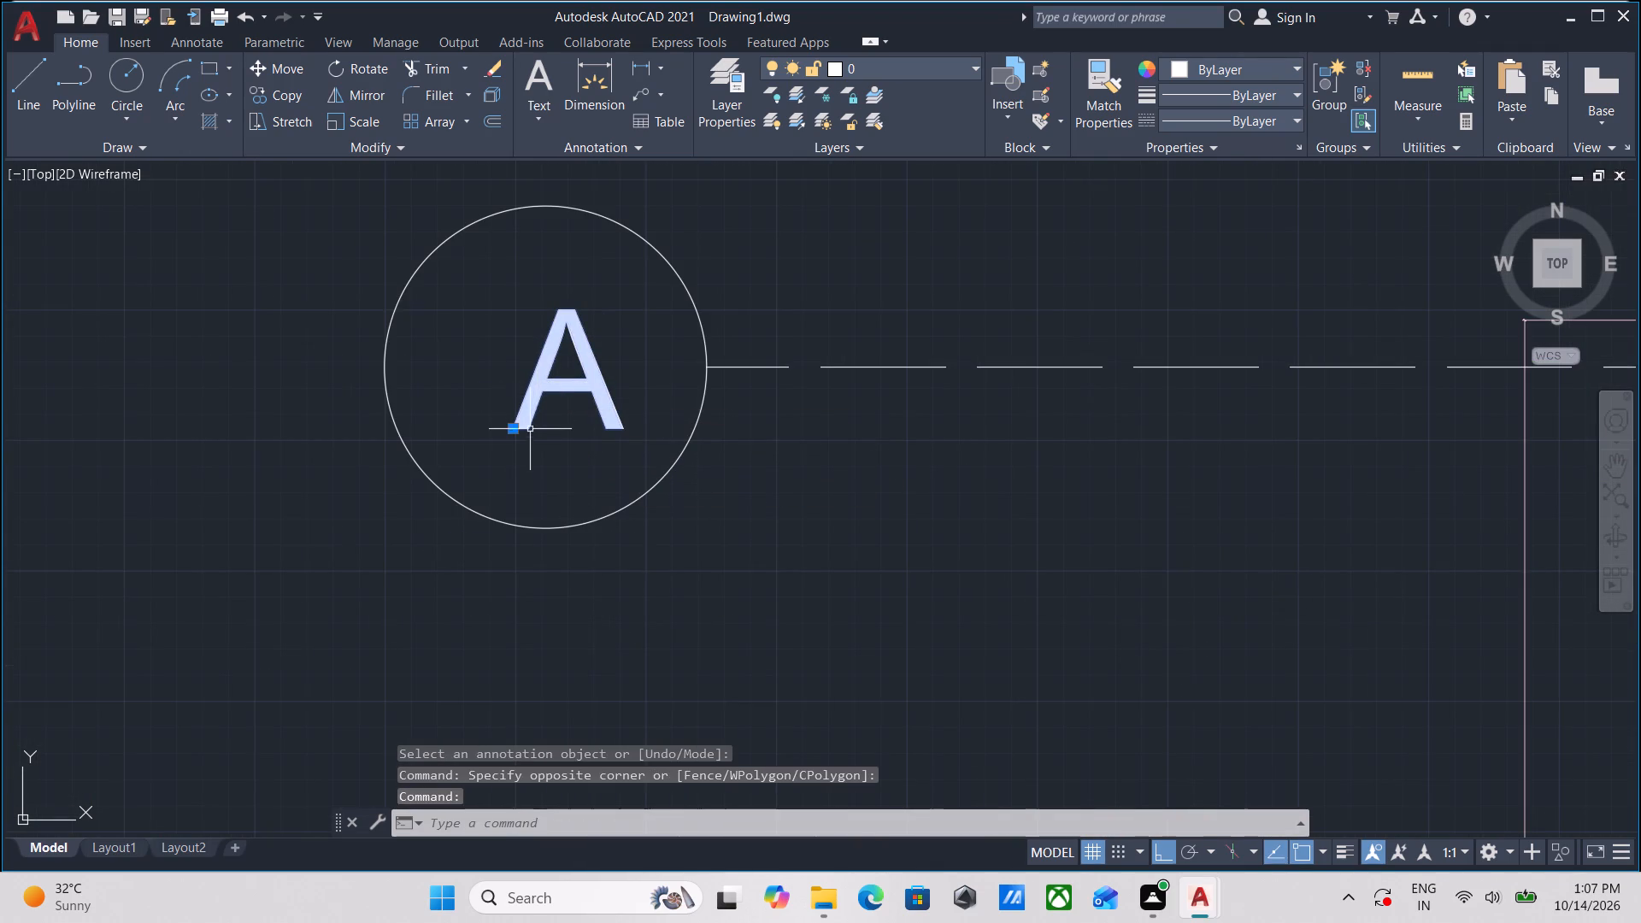
{"action": "left_click", "coordinate": [509, 430]}
{"action": "left_click", "coordinate": [481, 431]}
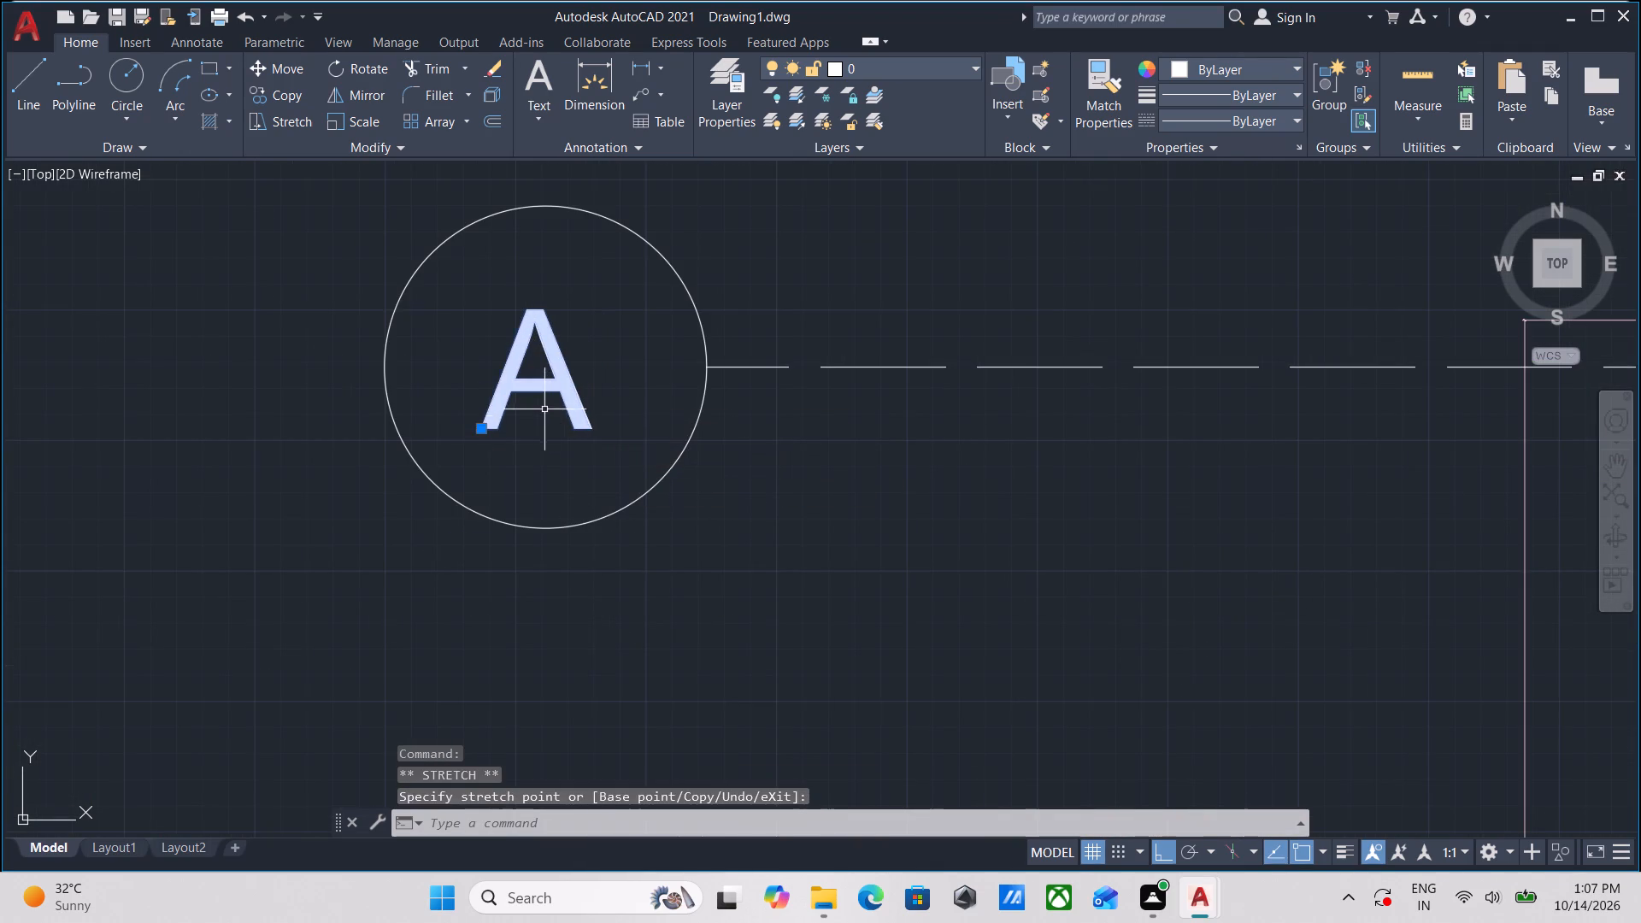
{"action": "scroll", "coordinate": [550, 407], "scroll_direction": "down", "scroll_amount": 1}
{"action": "middle_click_drag", "start_coordinate": [550, 407], "coordinate": [575, 439]}
{"action": "key", "text": "Escape"}
Copy the letter A from the first west-end grid circle into the westernmost north-end grid circle, with Ortho off.
{"action": "left_click", "coordinate": [585, 473]}
{"action": "left_click", "coordinate": [511, 348]}
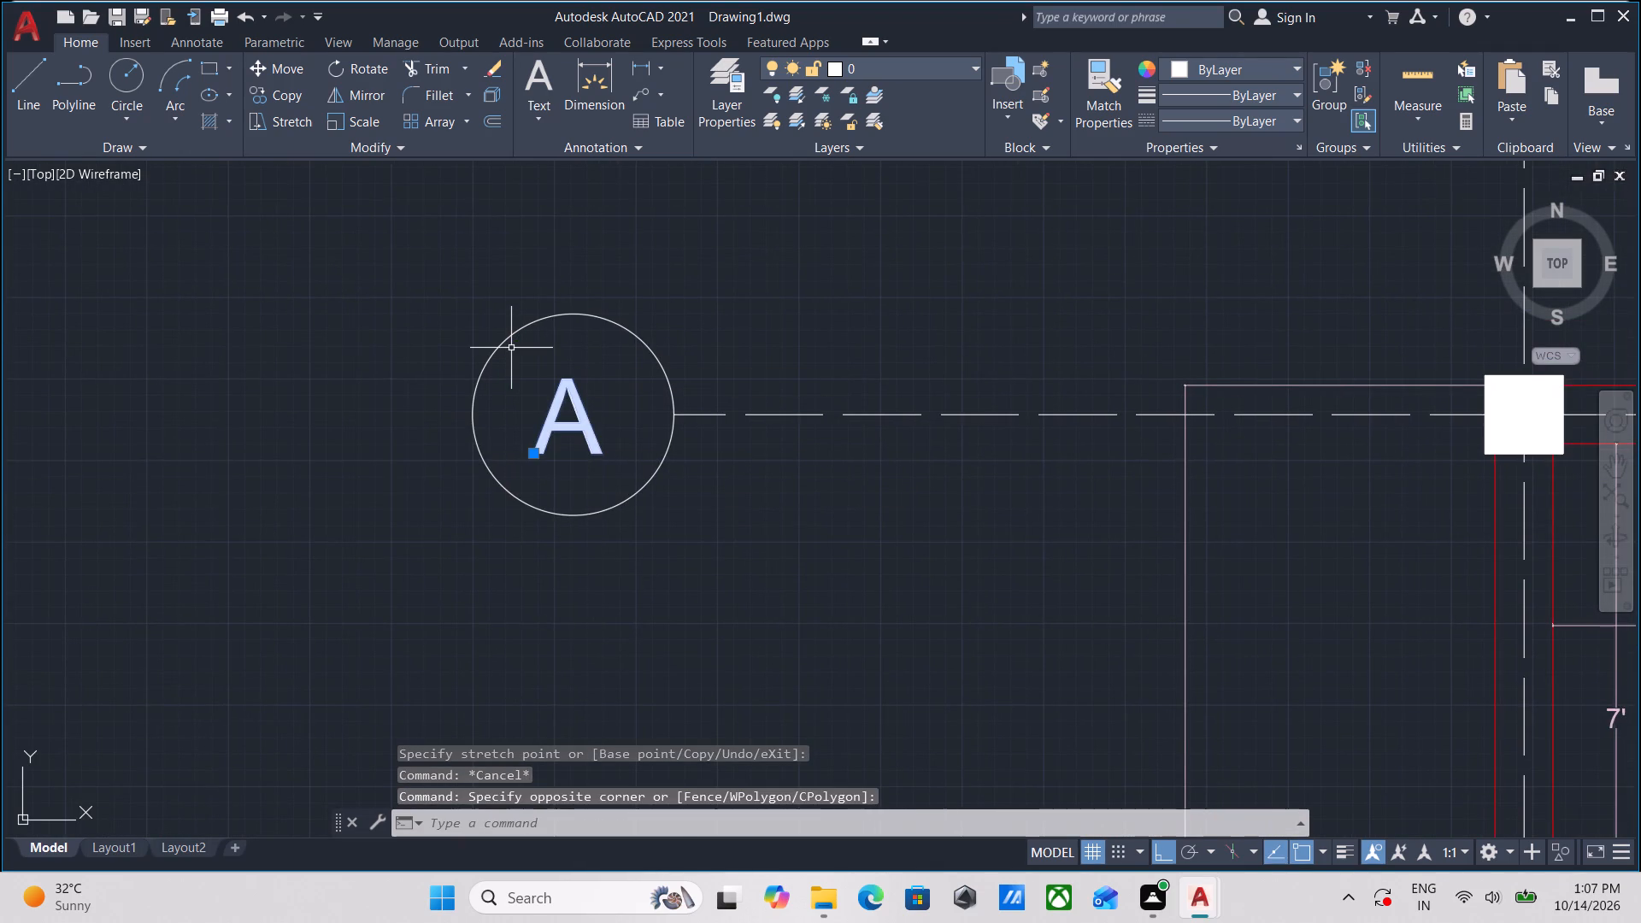
{"action": "type", "text": "CO"}
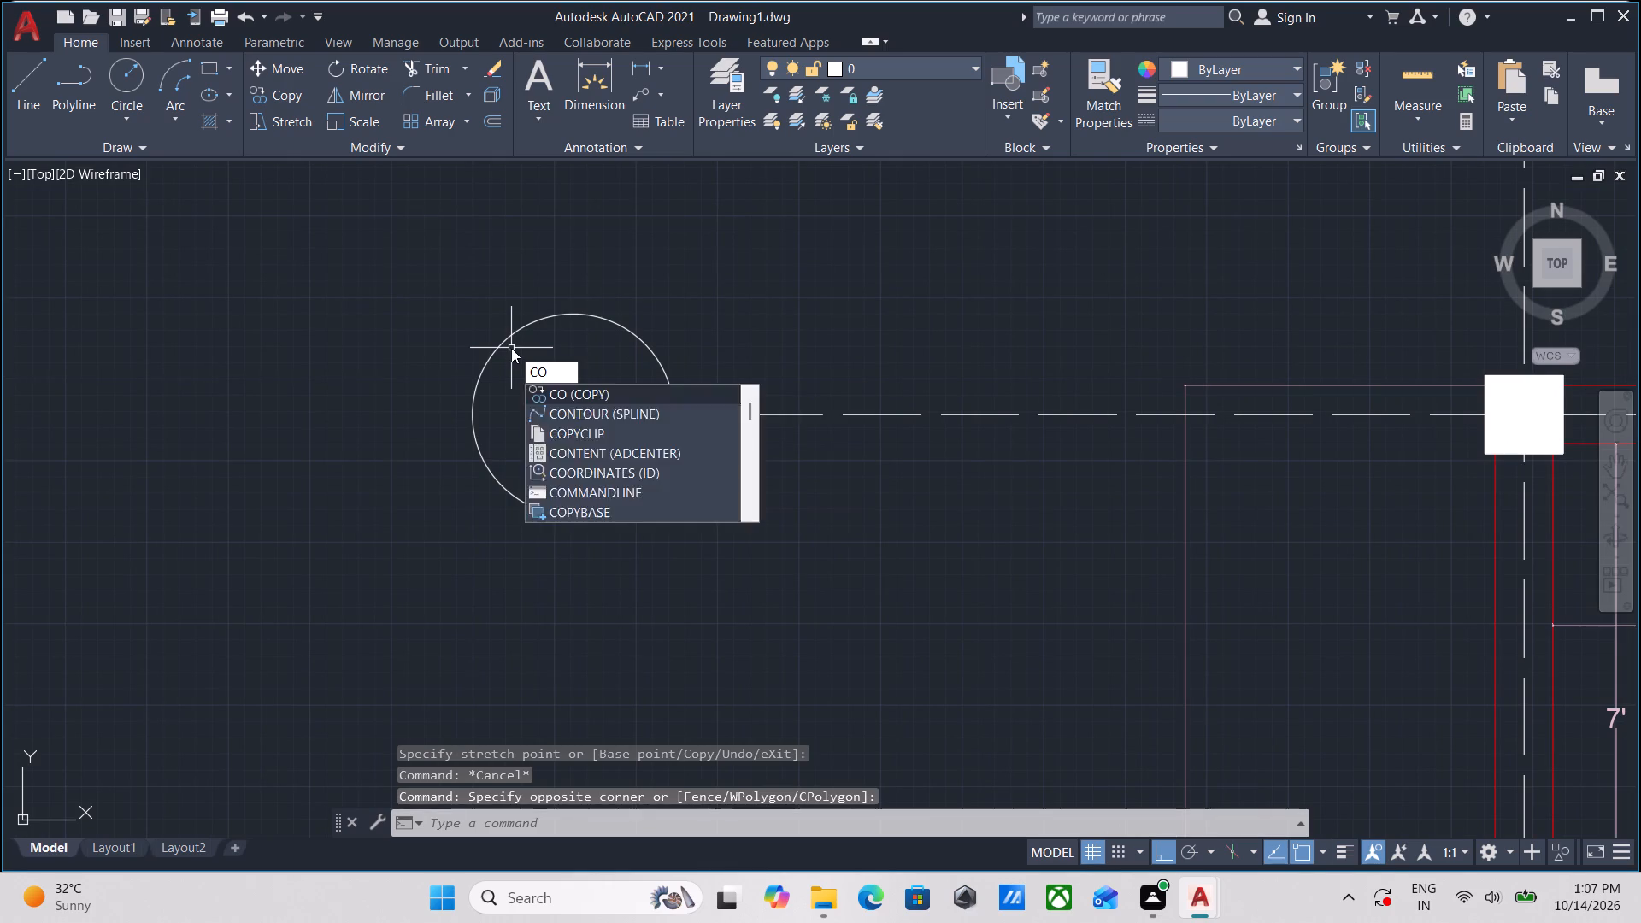
{"action": "key", "text": "Return"}
{"action": "left_click", "coordinate": [564, 420]}
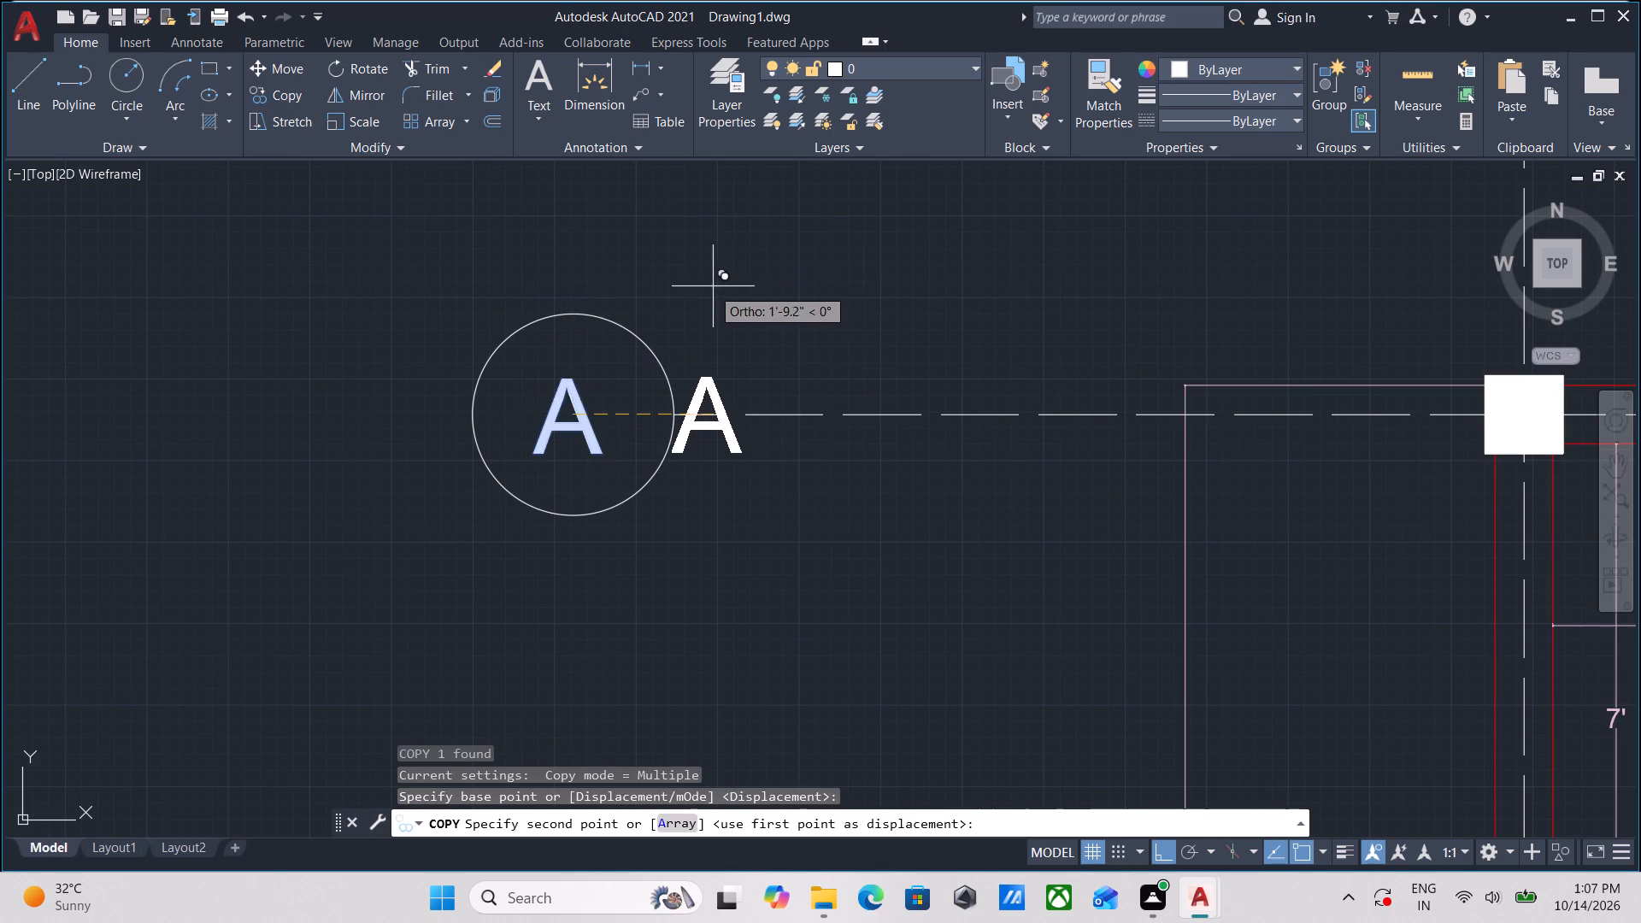
{"action": "key", "text": "F8"}
{"action": "scroll", "coordinate": [794, 238], "scroll_direction": "down", "scroll_amount": 2}
{"action": "middle_click_drag", "start_coordinate": [794, 238], "coordinate": [627, 431]}
{"action": "middle_click_drag", "start_coordinate": [790, 305], "coordinate": [608, 540]}
{"action": "scroll", "coordinate": [790, 305], "scroll_direction": "down", "scroll_amount": 1}
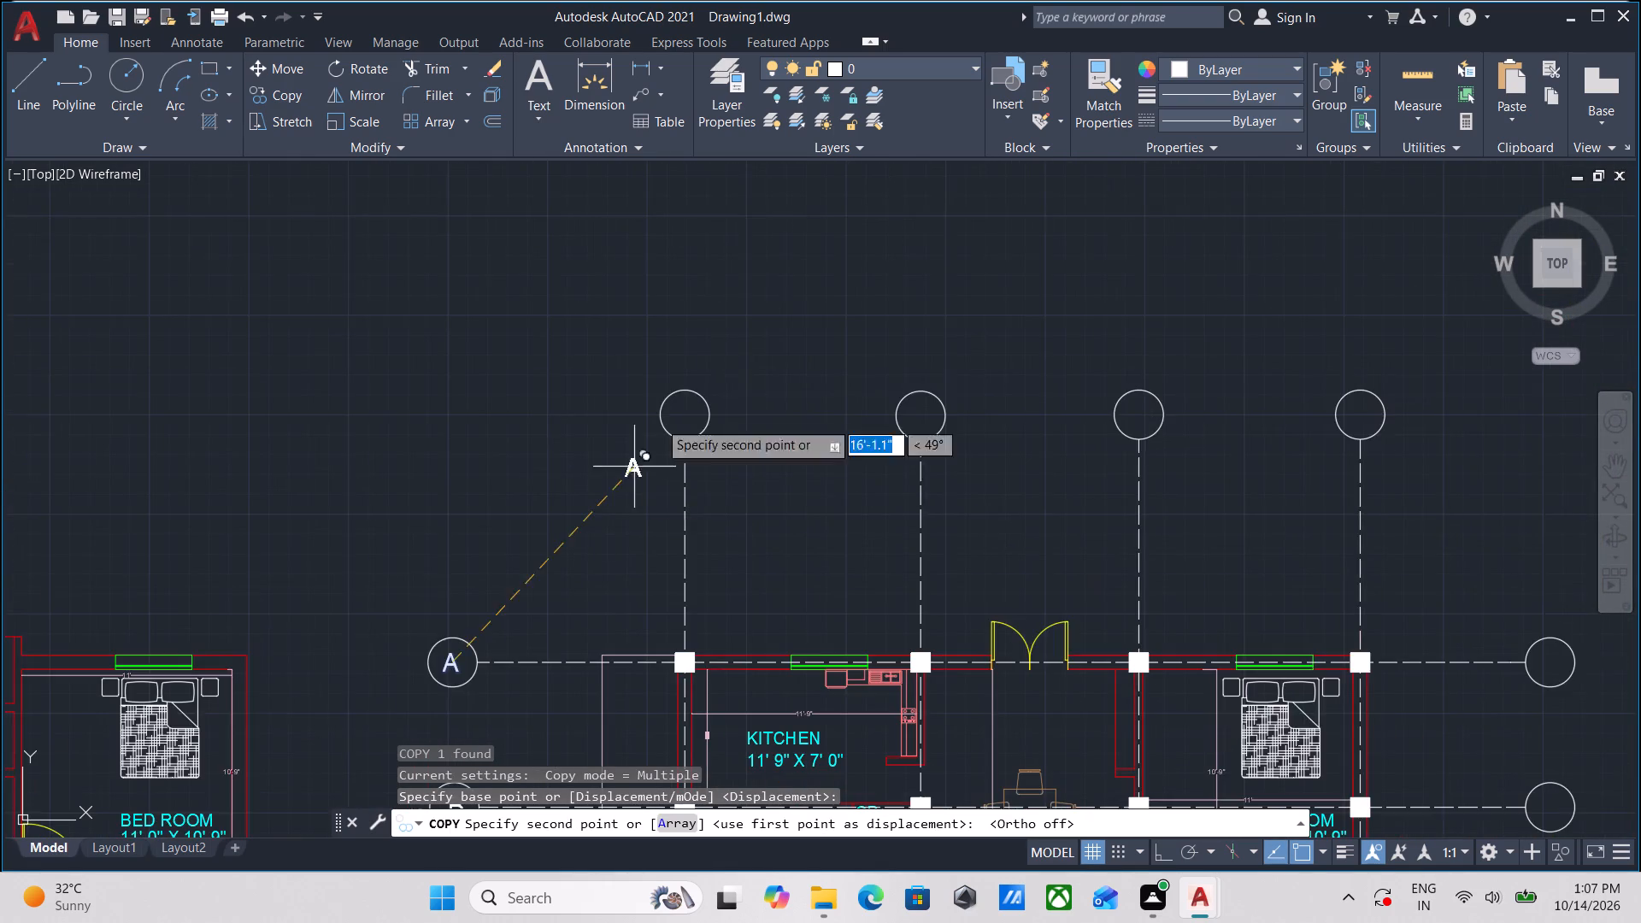
{"action": "scroll", "coordinate": [707, 393], "scroll_direction": "up", "scroll_amount": 2}
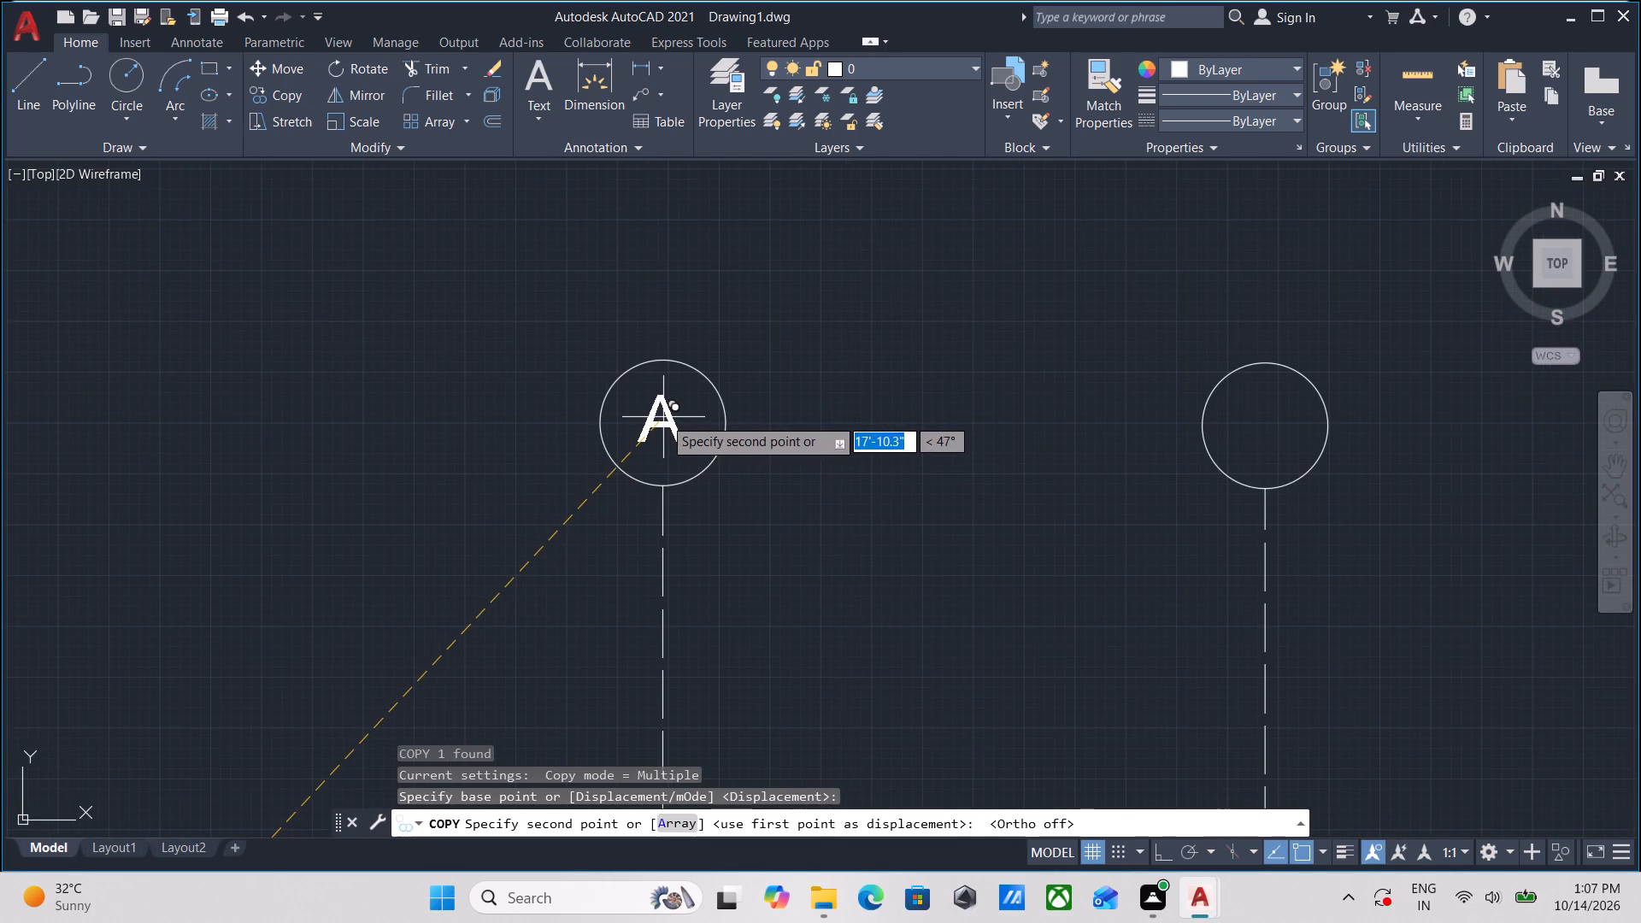
{"action": "left_click", "coordinate": [663, 417]}
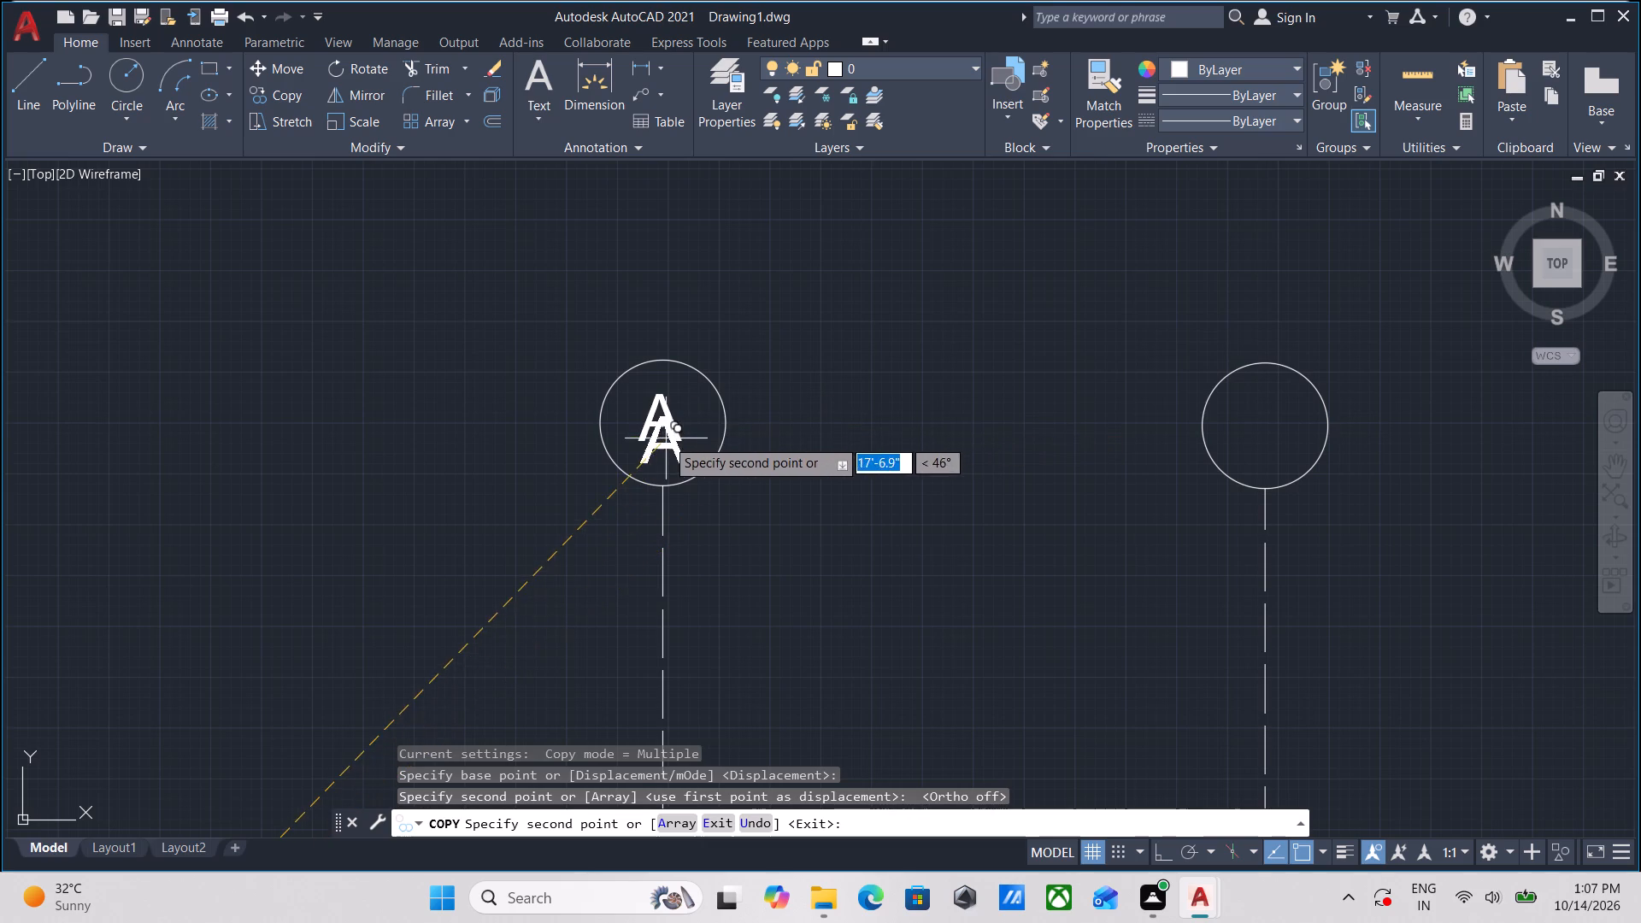
{"action": "key", "text": "Escape"}
Change the letter in the westernmost north-end grid circle to the number 1.
{"action": "double_click", "coordinate": [657, 425]}
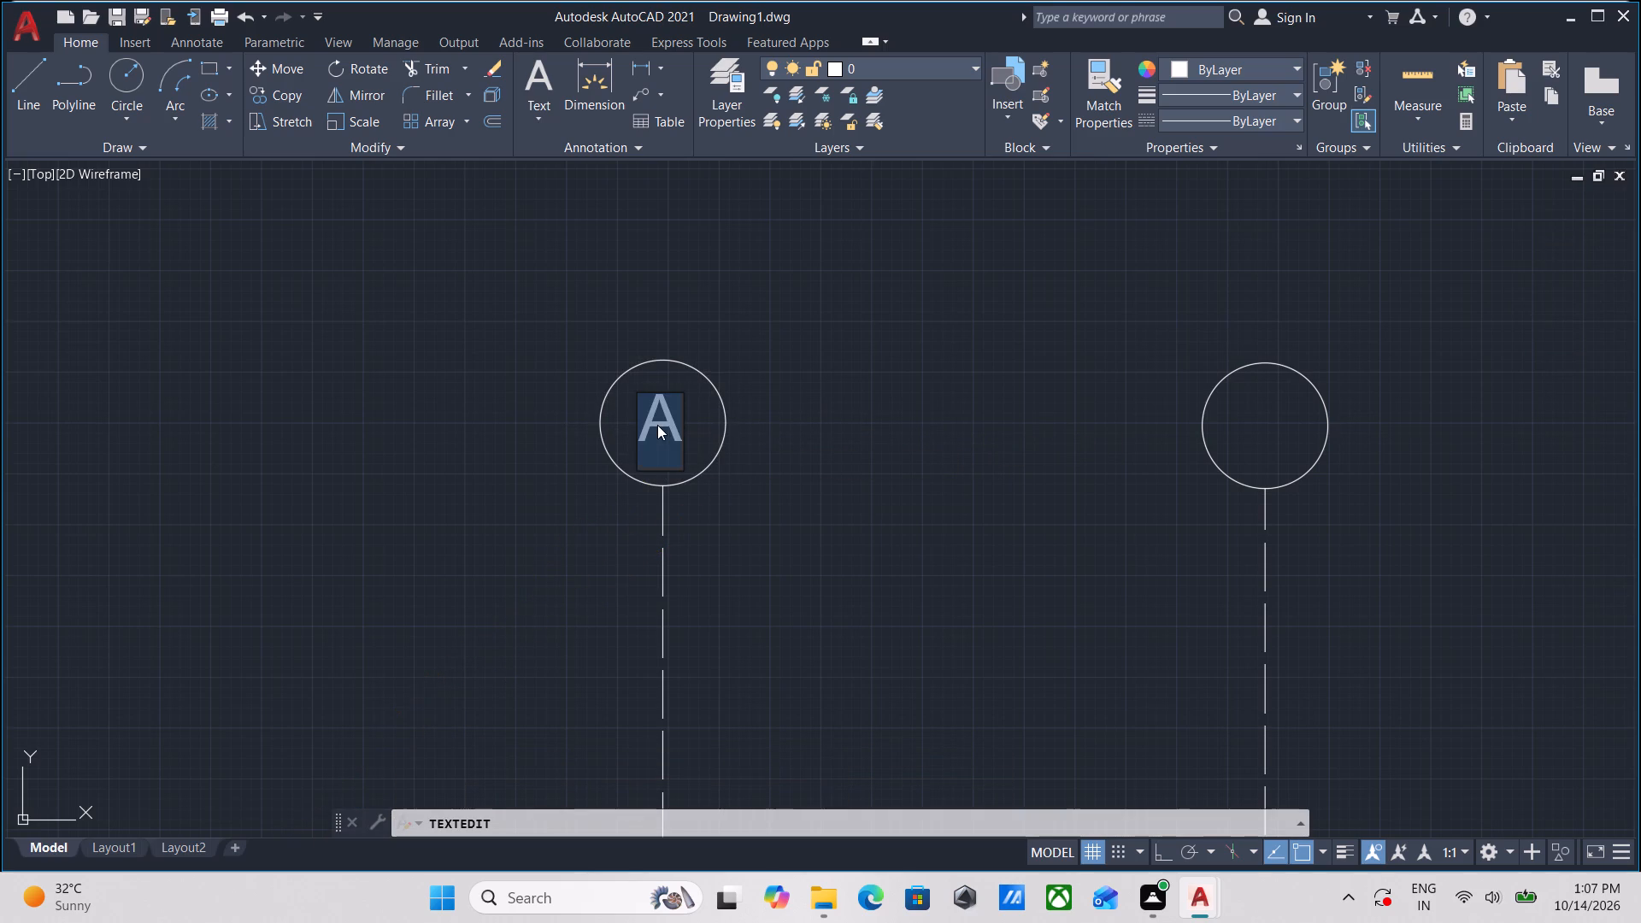
{"action": "key", "text": "1"}
{"action": "key", "text": "Return"}
{"action": "key", "text": "Return"}
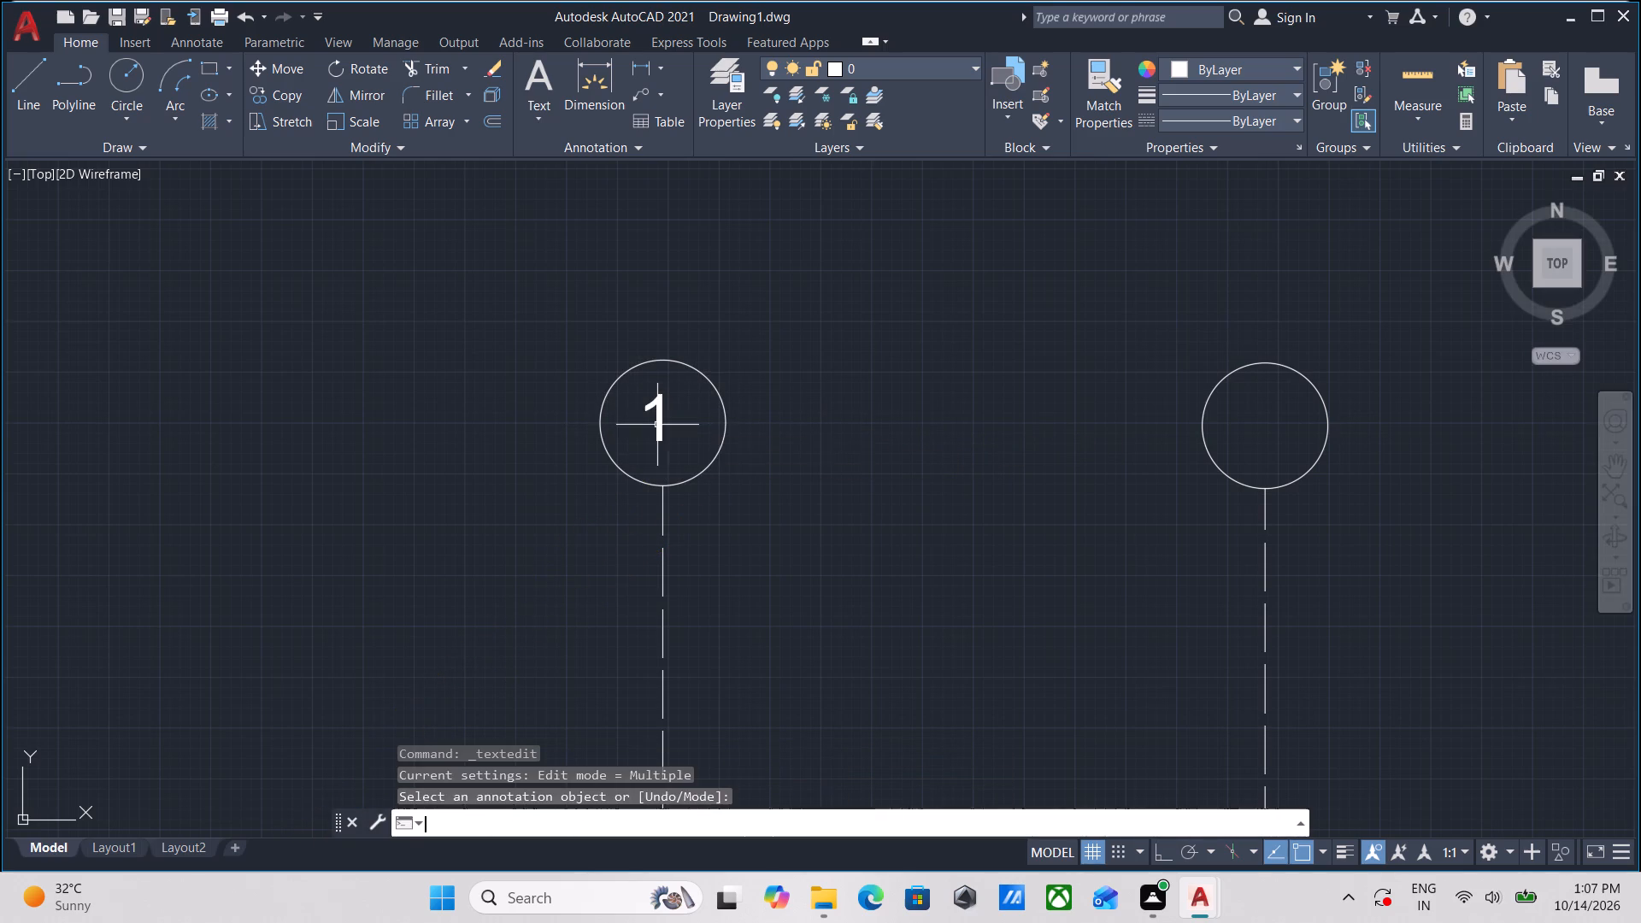
Move the number 1 horizontally to the centre of the westernmost north-end grid circle.
{"action": "scroll", "coordinate": [657, 425], "scroll_direction": "up", "scroll_amount": 2}
{"action": "left_click", "coordinate": [715, 481]}
{"action": "left_click", "coordinate": [644, 412]}
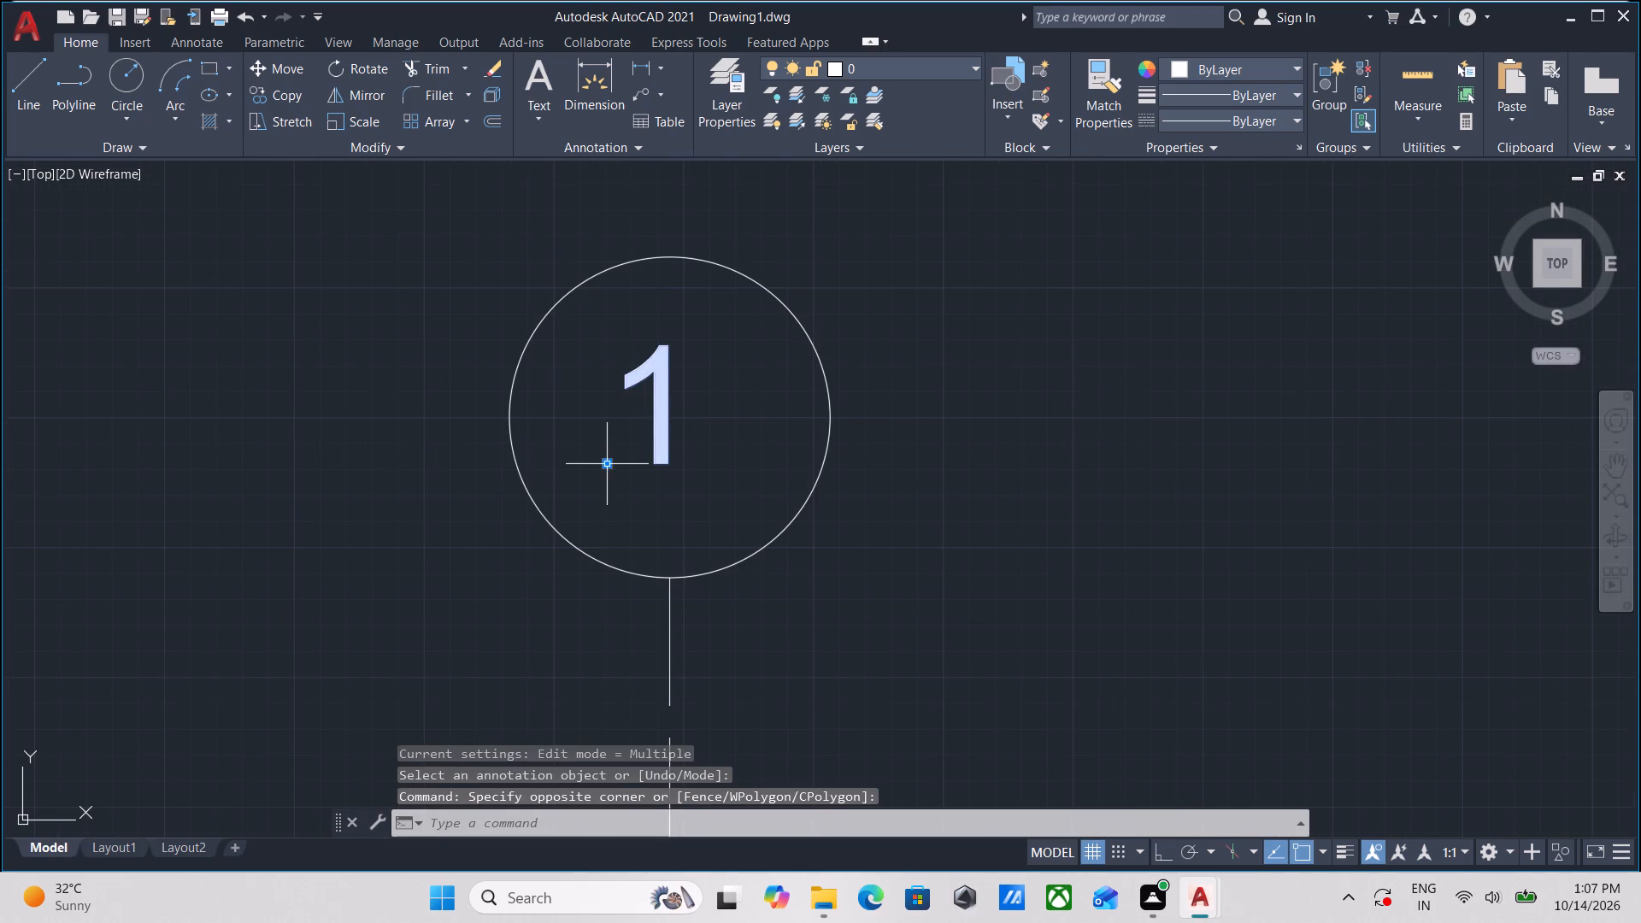
{"action": "left_click", "coordinate": [606, 462]}
{"action": "left_click", "coordinate": [628, 462]}
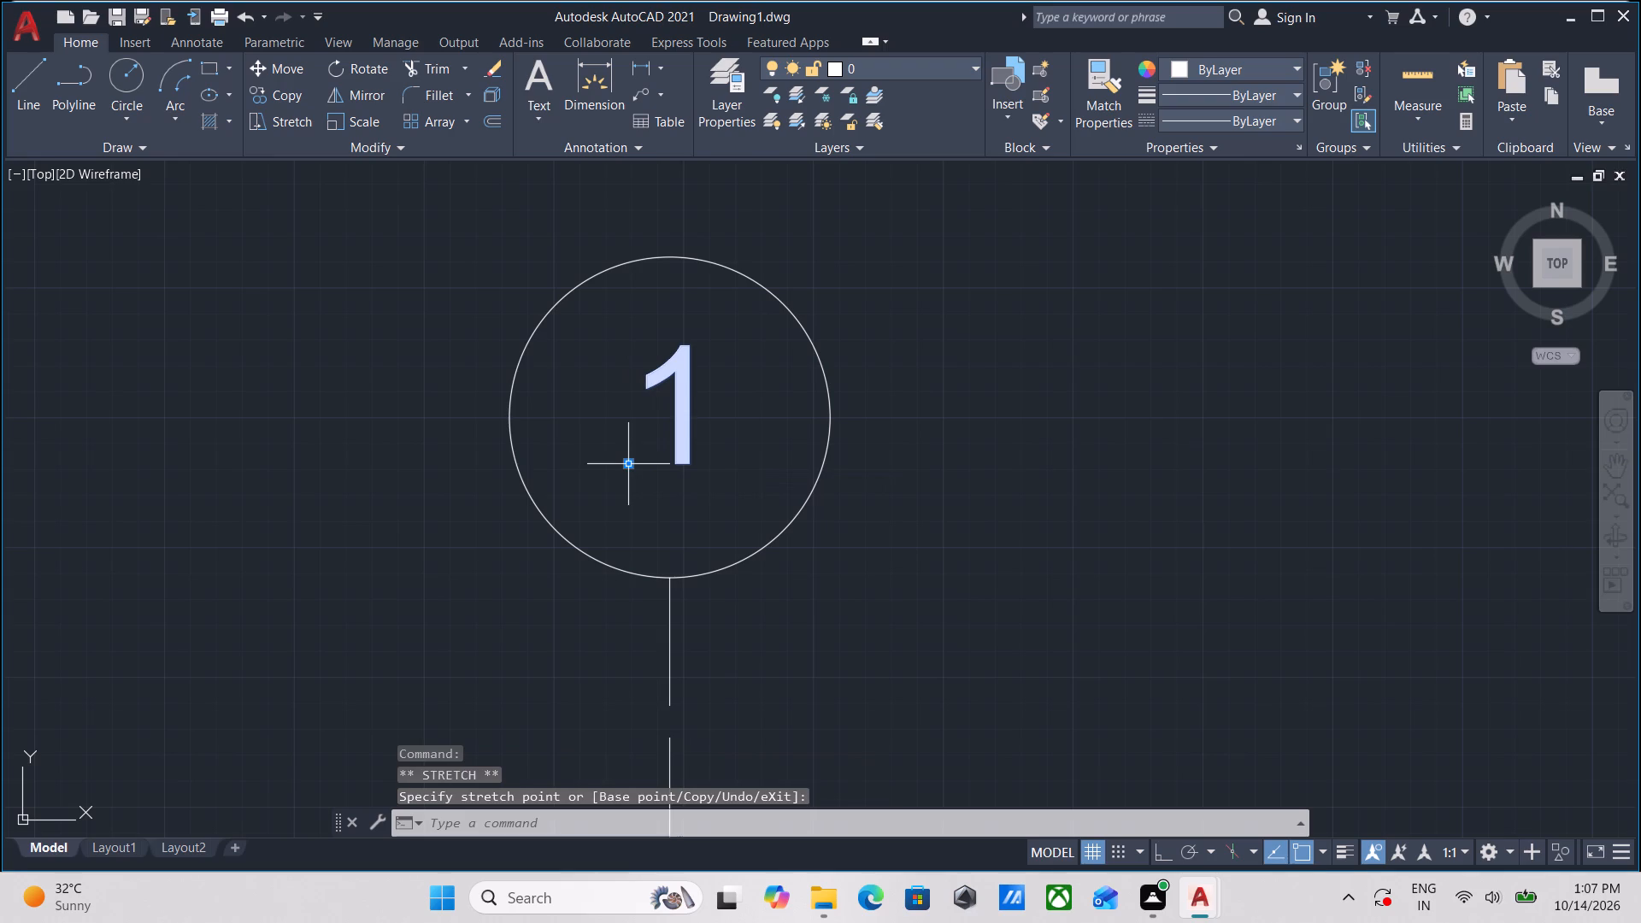
{"action": "key", "text": "Escape"}
Copy the number 1 from the westernmost north-end grid circle into the other three north-end circles.
{"action": "left_click", "coordinate": [702, 497]}
{"action": "left_click", "coordinate": [653, 409]}
{"action": "type", "text": "CO"}
{"action": "key", "text": "Return"}
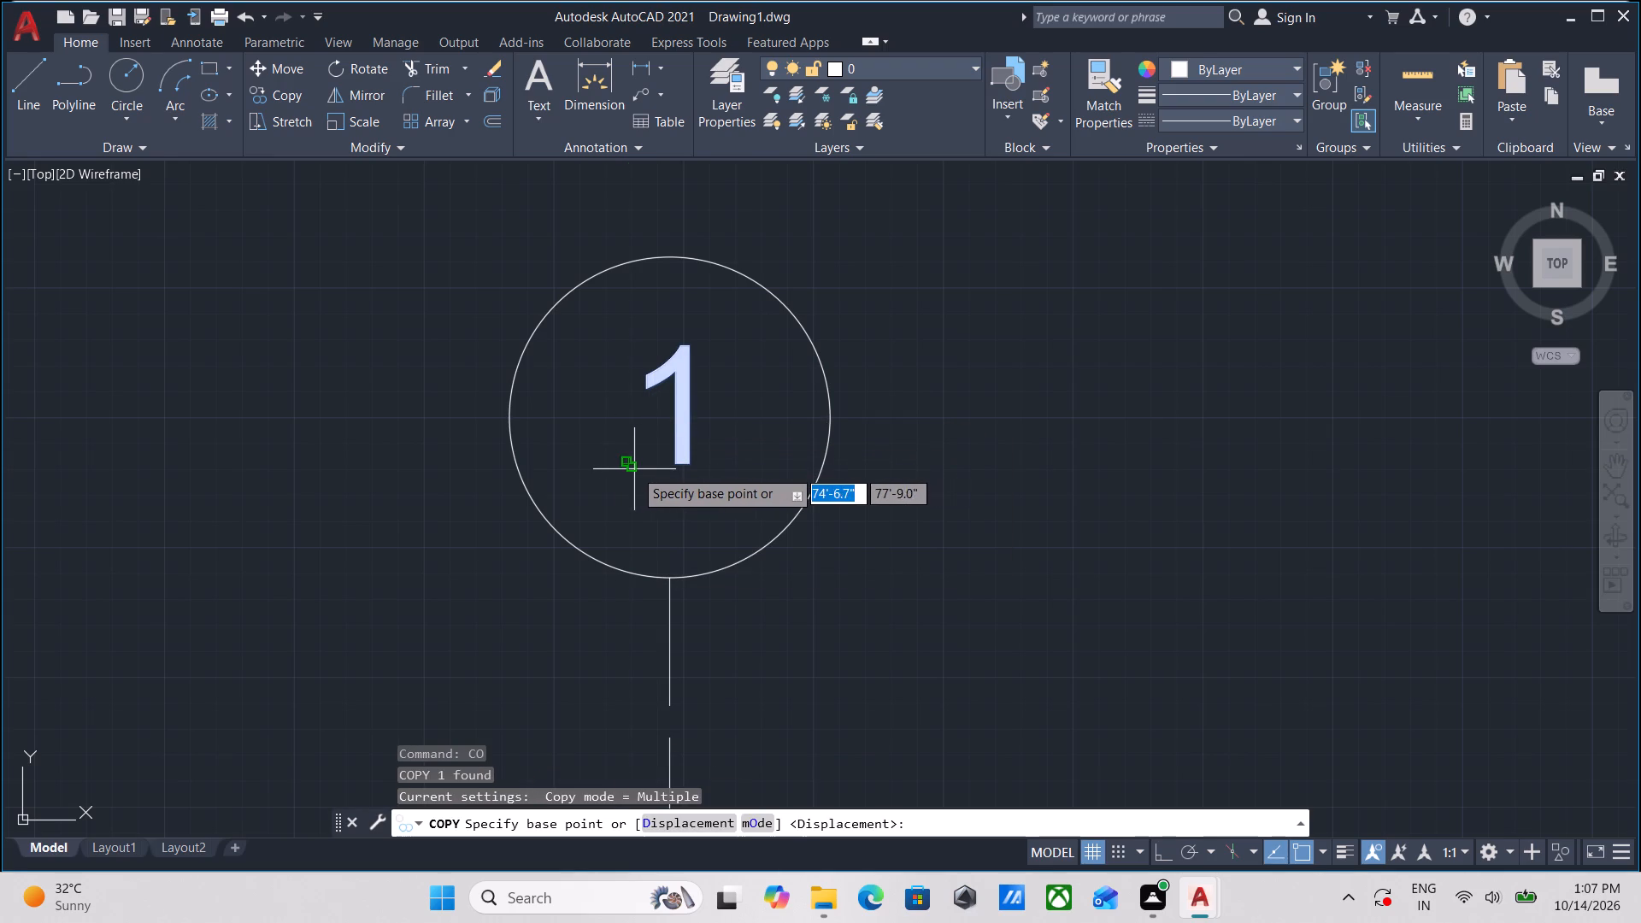
{"action": "left_click", "coordinate": [628, 466]}
{"action": "middle_click_drag", "start_coordinate": [950, 473], "coordinate": [352, 485]}
{"action": "scroll", "coordinate": [630, 458], "scroll_direction": "down", "scroll_amount": 1}
{"action": "middle_click_drag", "start_coordinate": [636, 458], "coordinate": [201, 464]}
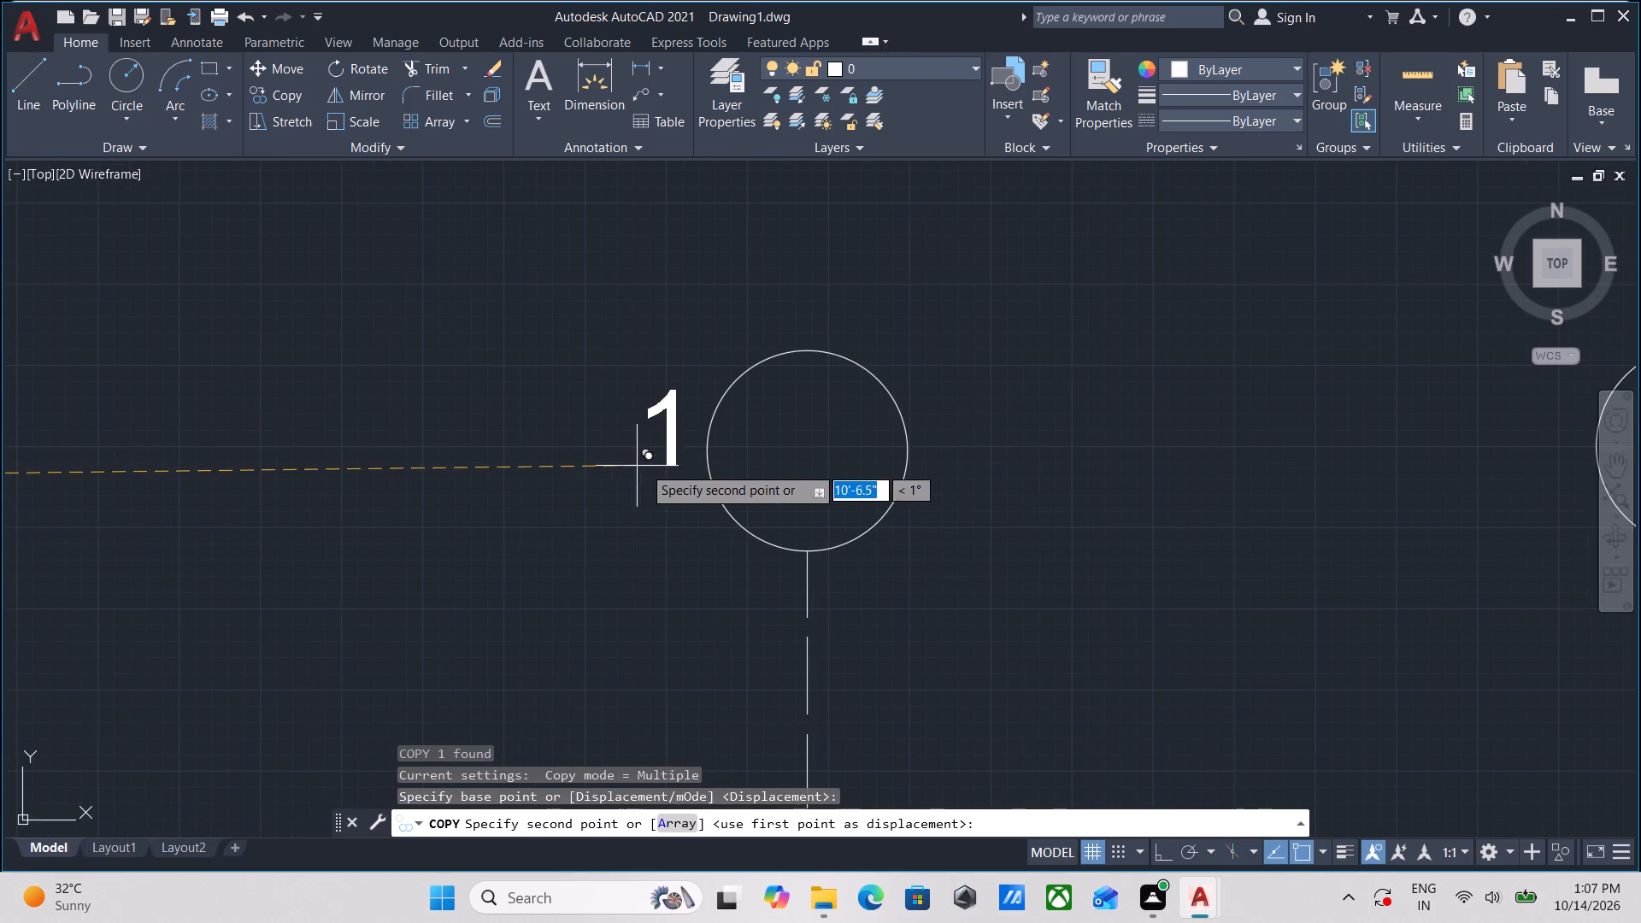
{"action": "left_click", "coordinate": [773, 486]}
{"action": "scroll", "coordinate": [971, 478], "scroll_direction": "down", "scroll_amount": 1}
{"action": "middle_click_drag", "start_coordinate": [971, 478], "coordinate": [379, 492]}
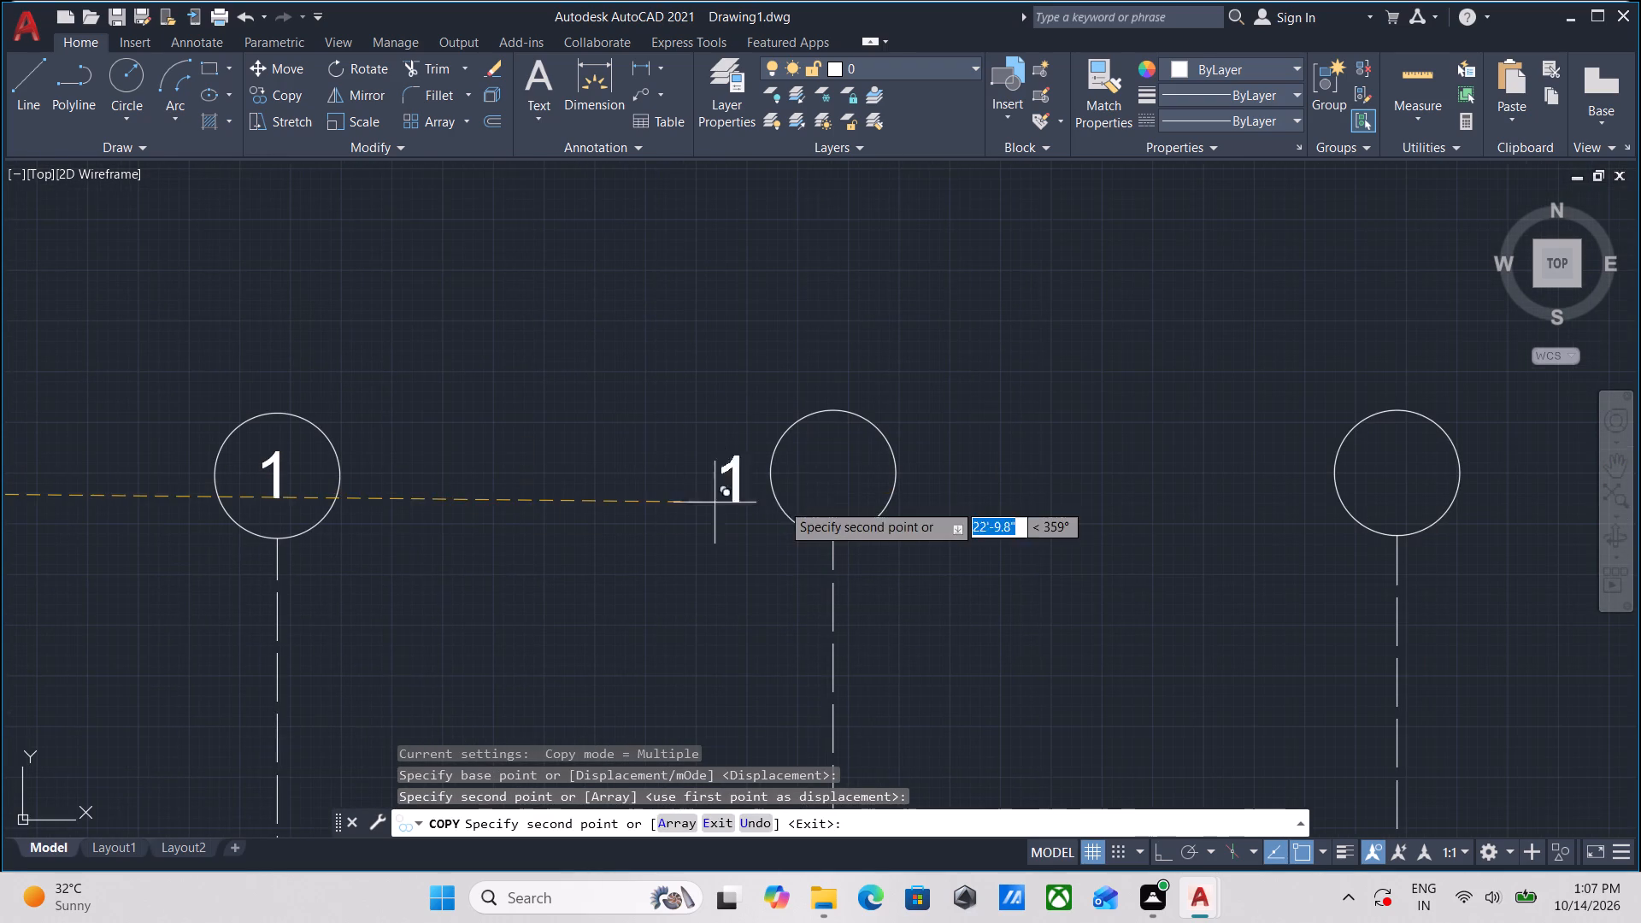
{"action": "left_click", "coordinate": [817, 497]}
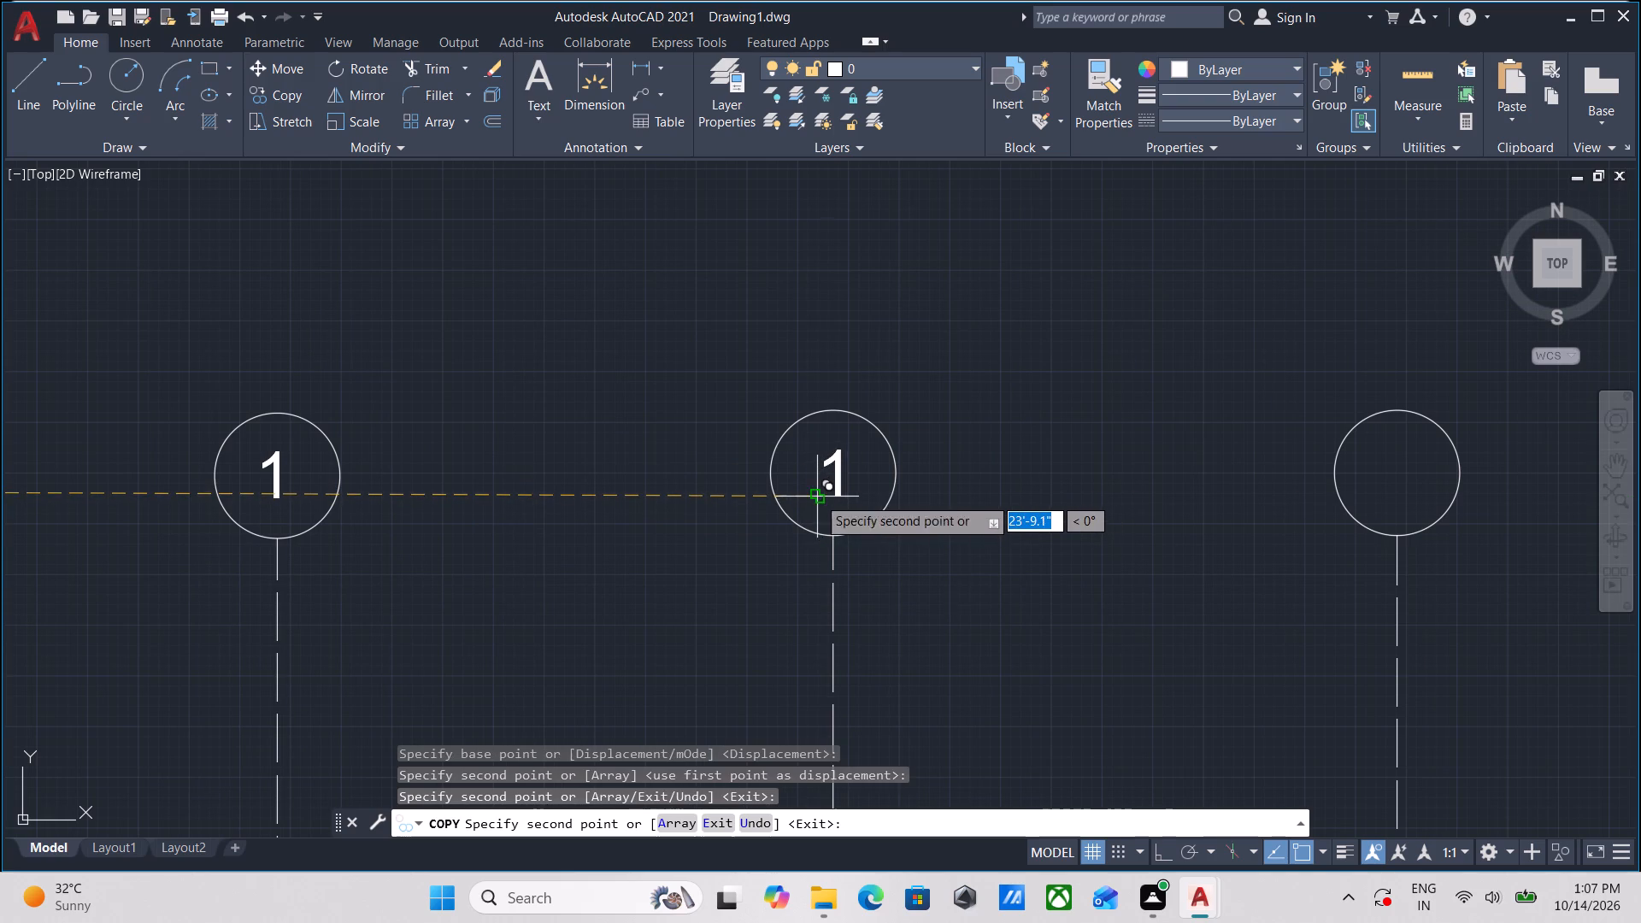
{"action": "middle_click_drag", "start_coordinate": [984, 498], "coordinate": [525, 510]}
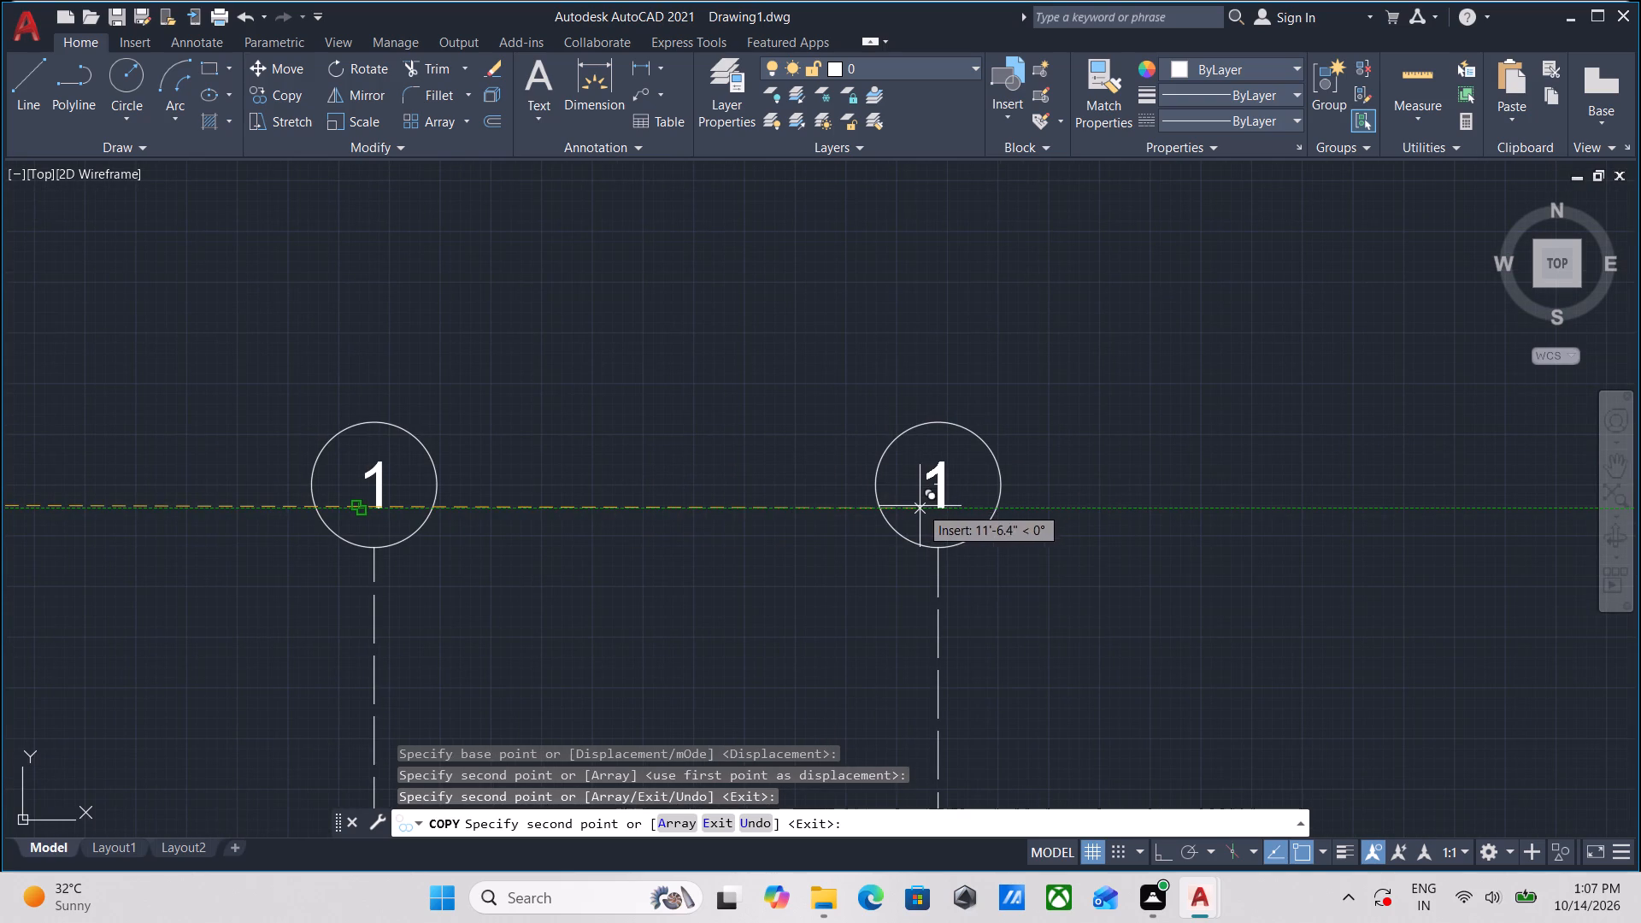
{"action": "left_click", "coordinate": [920, 506]}
{"action": "scroll", "coordinate": [739, 470], "scroll_direction": "down", "scroll_amount": 2}
{"action": "key", "text": "Escape"}
{"action": "middle_click_drag", "start_coordinate": [316, 459], "coordinate": [729, 384]}
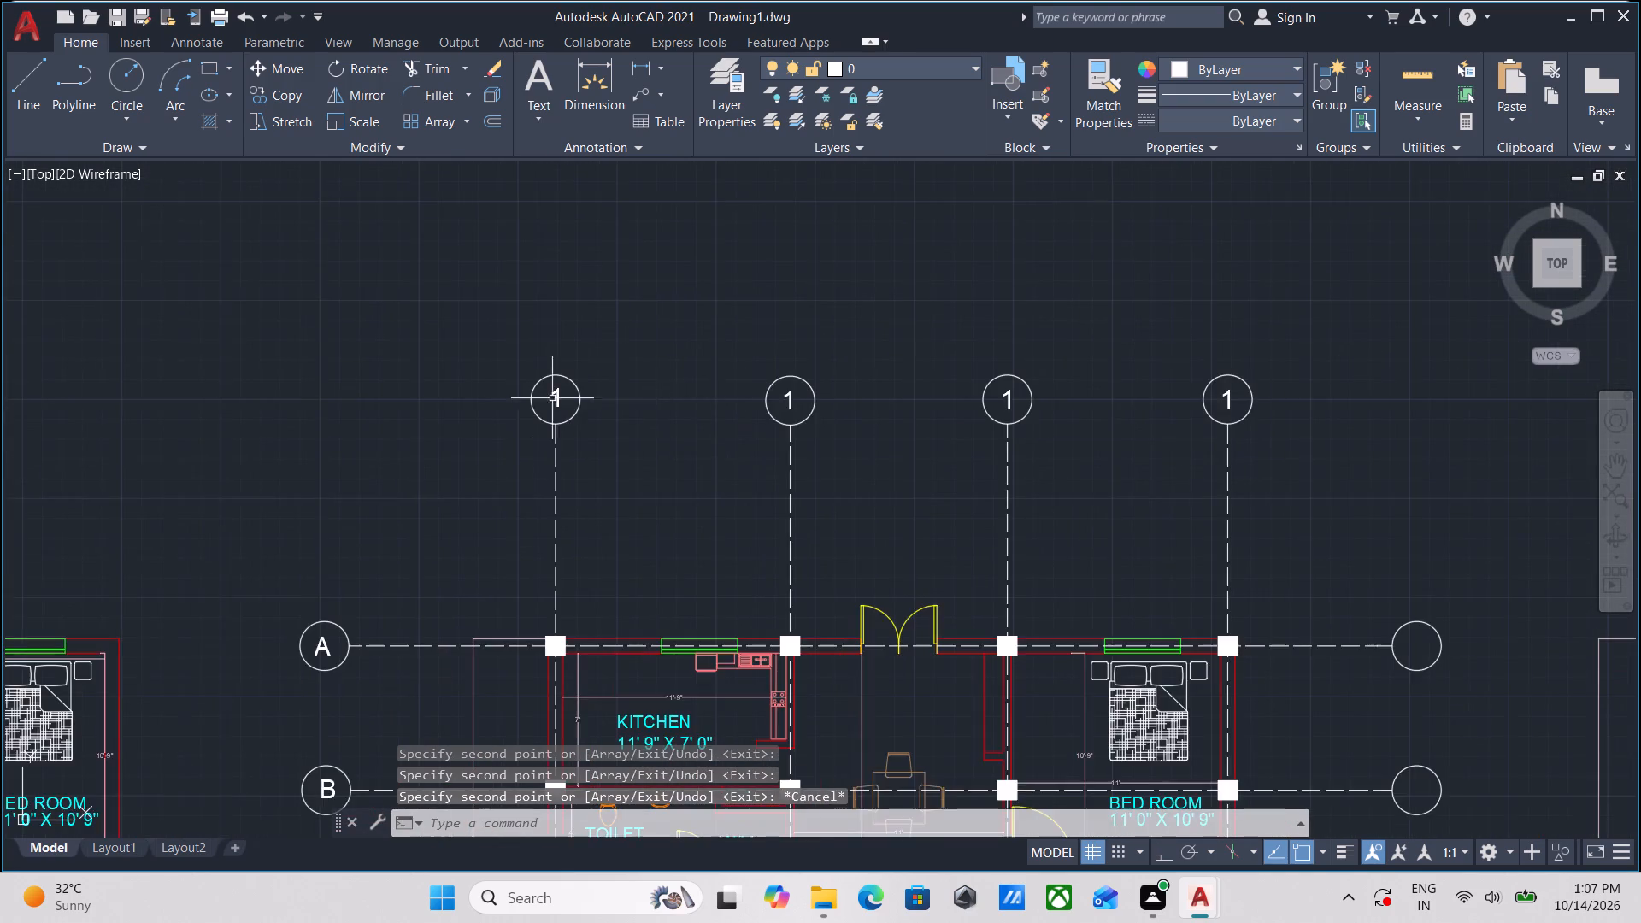
Change the number in the second north-end grid circle from the west to 2.
{"action": "scroll", "coordinate": [540, 393], "scroll_direction": "up", "scroll_amount": 3}
{"action": "double_click", "coordinate": [573, 386]}
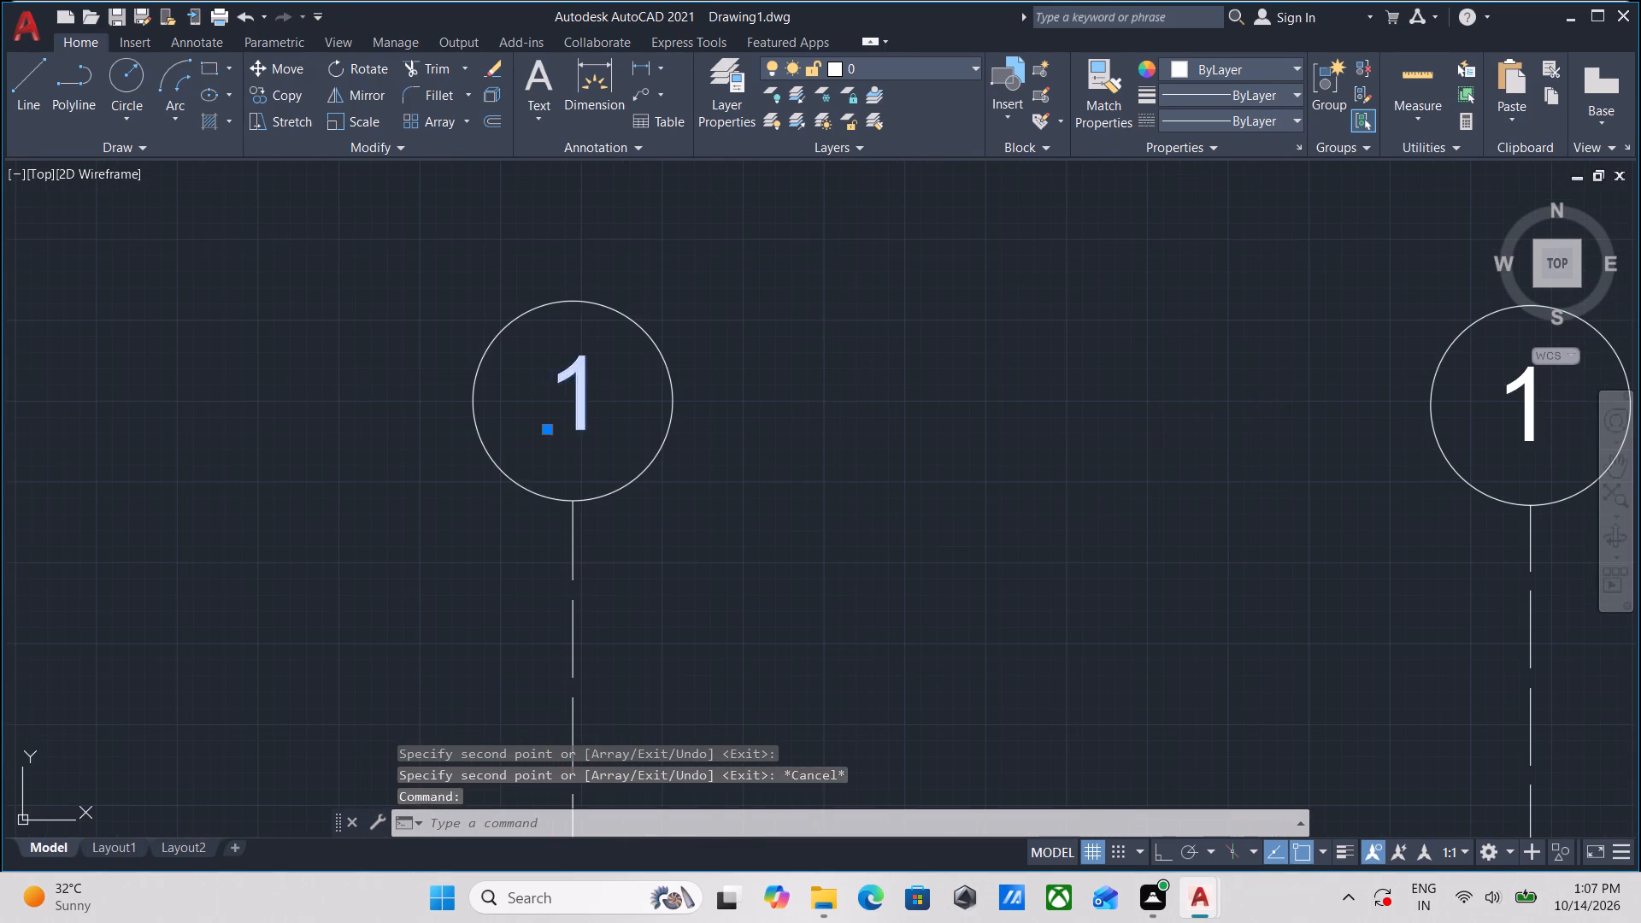
{"action": "key", "text": "Escape"}
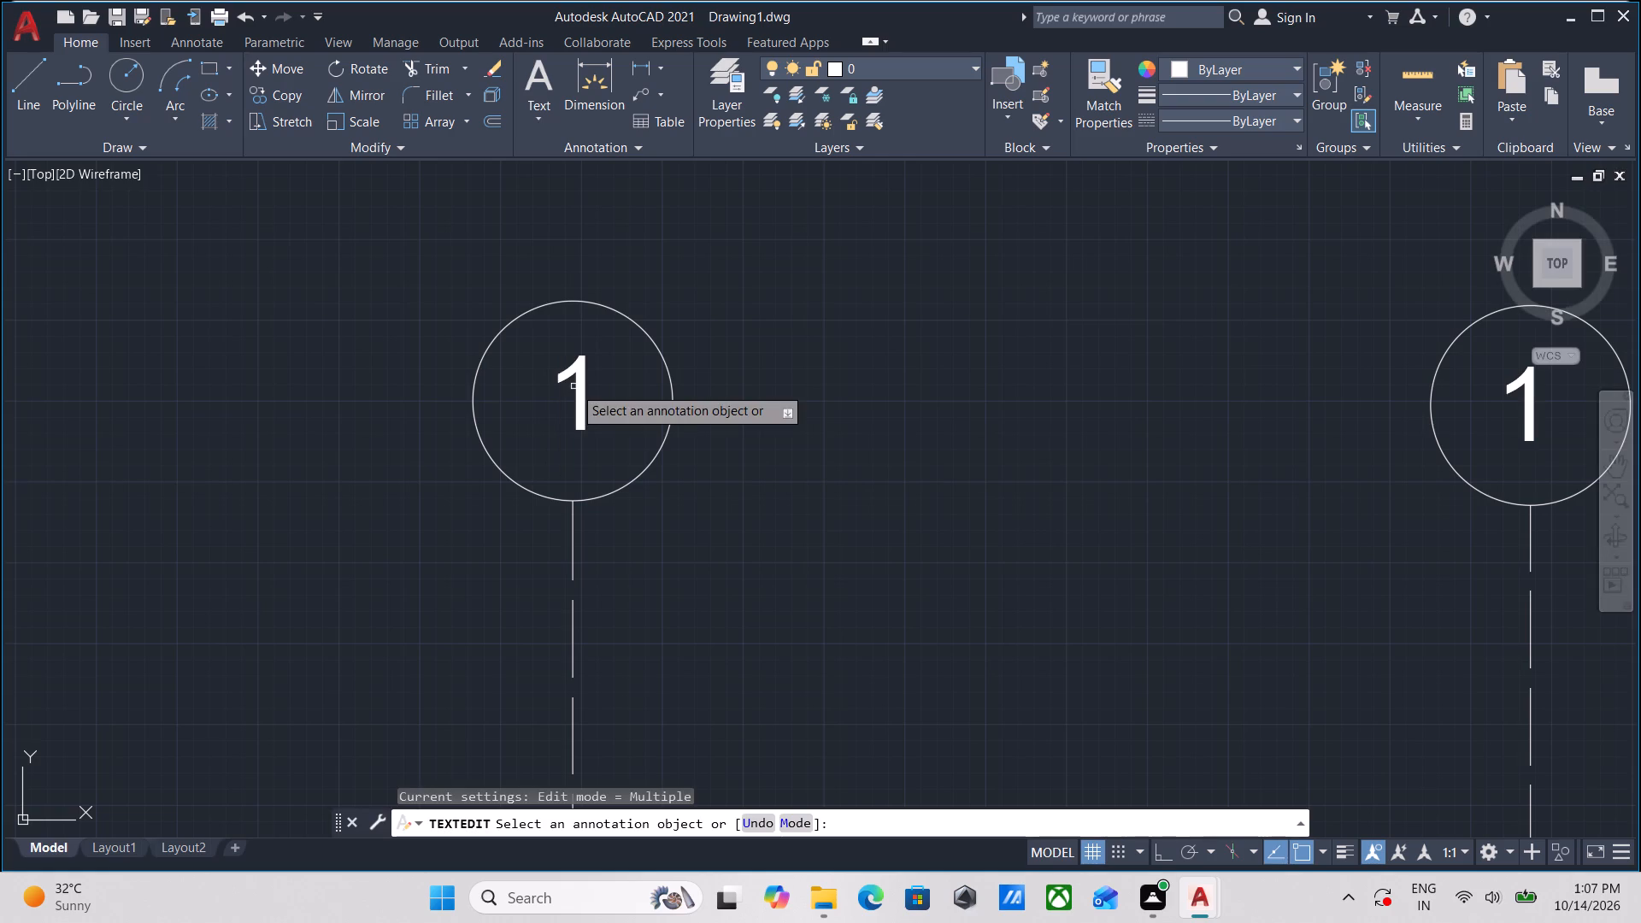
{"action": "scroll", "coordinate": [901, 388], "scroll_direction": "down", "scroll_amount": 1}
{"action": "middle_click_drag", "start_coordinate": [901, 388], "coordinate": [375, 422]}
{"action": "double_click", "coordinate": [756, 415]}
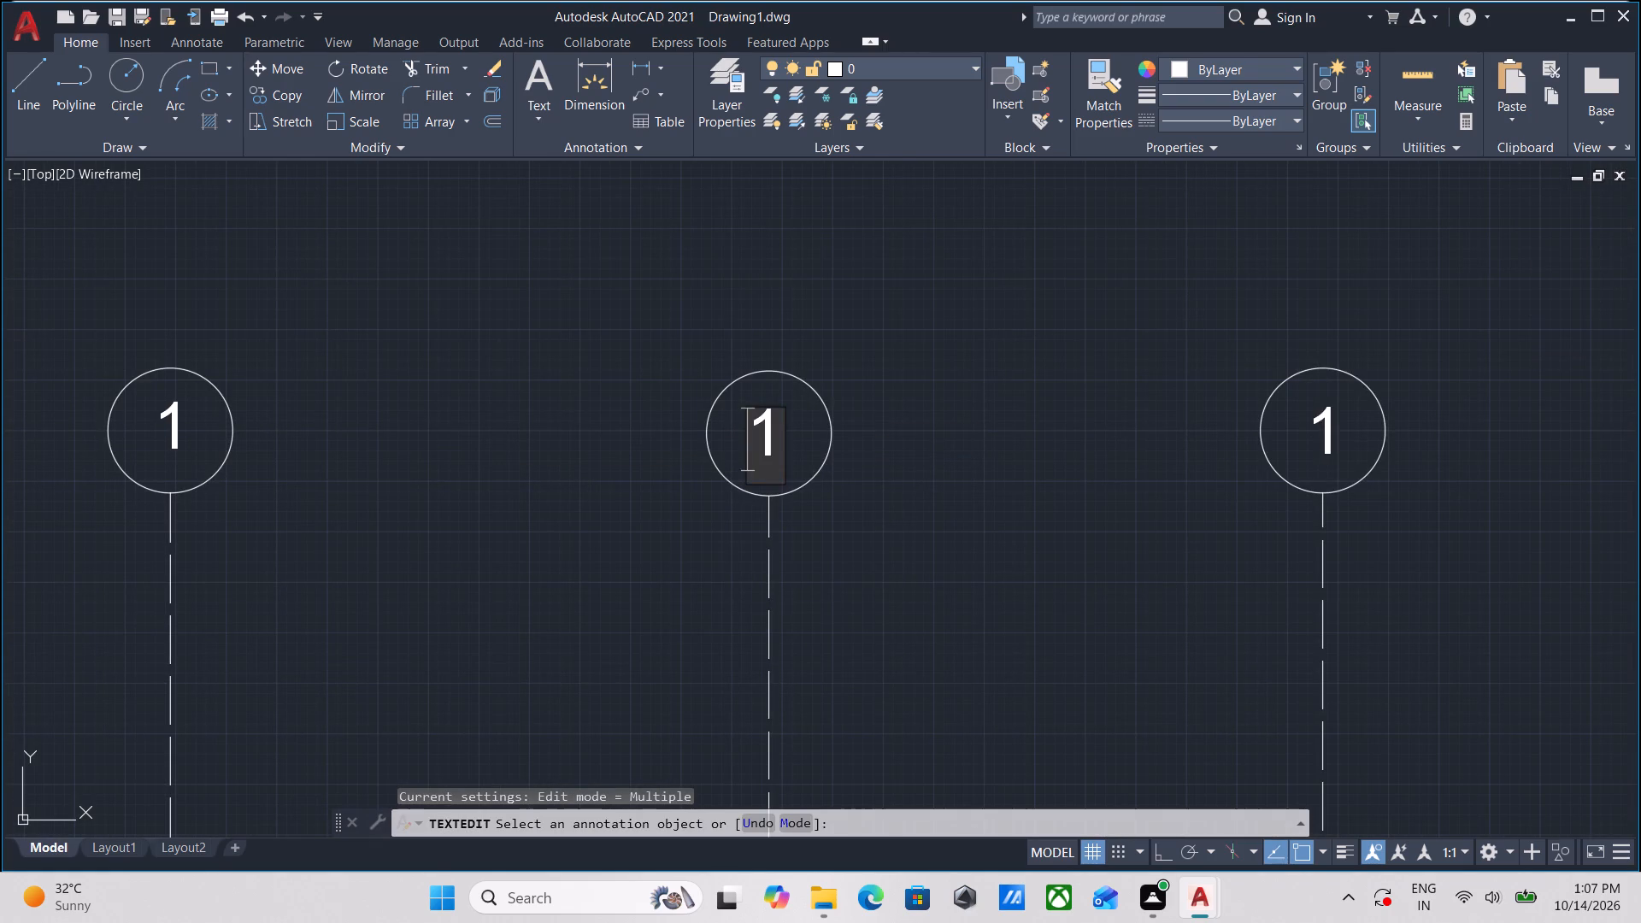
{"action": "double_click", "coordinate": [784, 418]}
{"action": "key", "text": "2"}
{"action": "key", "text": "Return"}
Change the number in the third north-end grid circle from the west to 3.
{"action": "middle_click_drag", "start_coordinate": [1224, 441], "coordinate": [868, 432]}
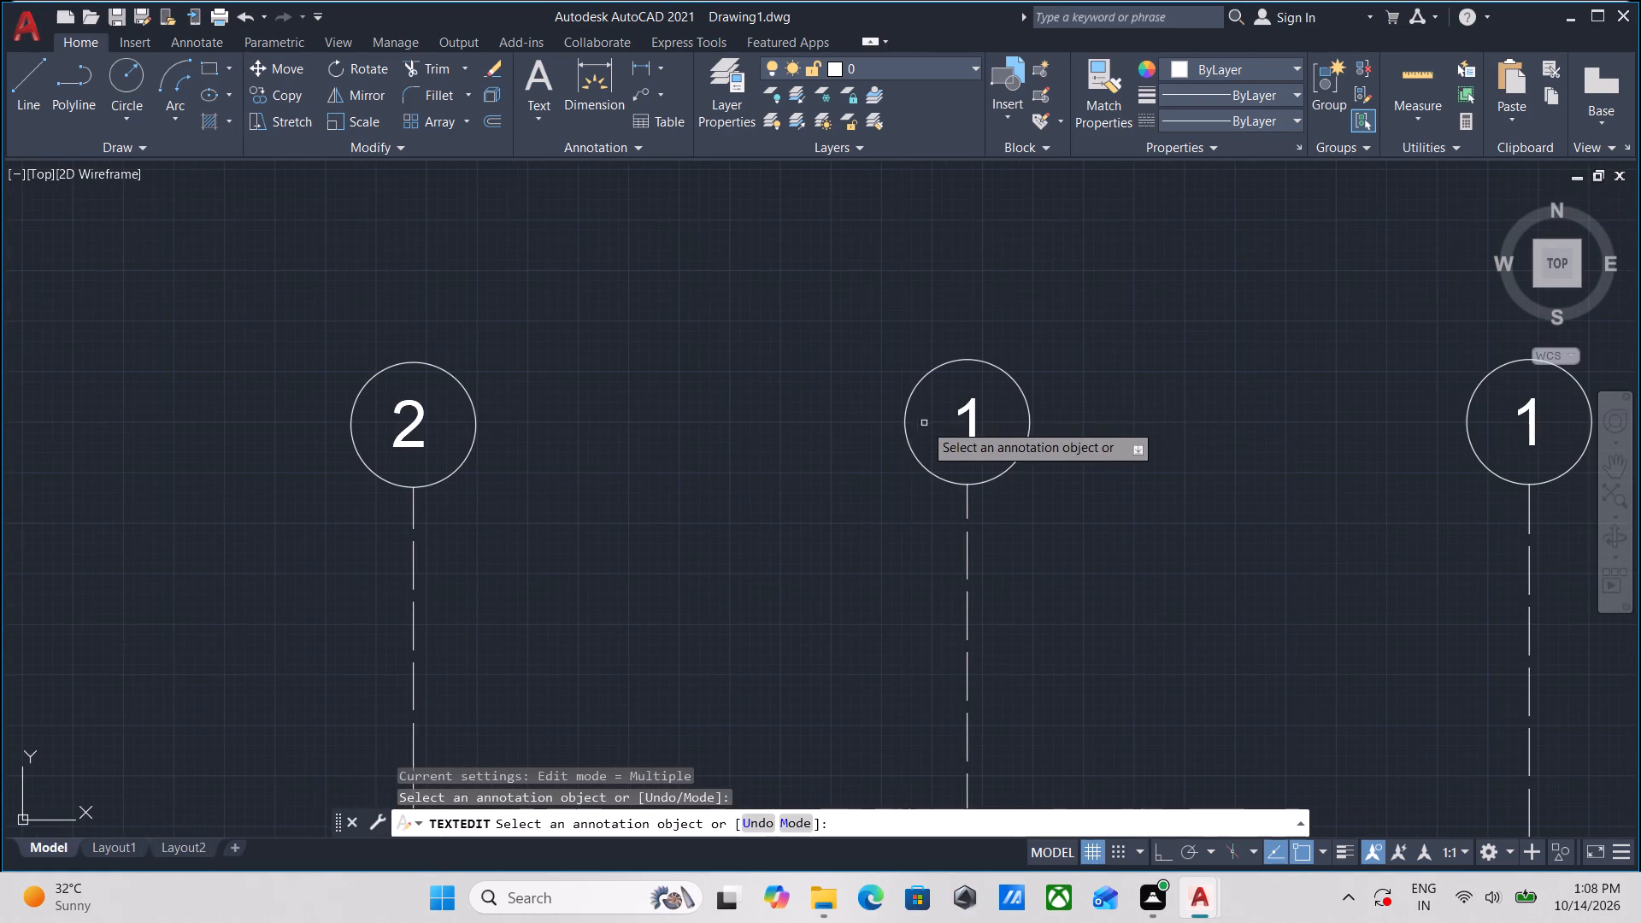
{"action": "double_click", "coordinate": [965, 421]}
{"action": "double_click", "coordinate": [973, 417]}
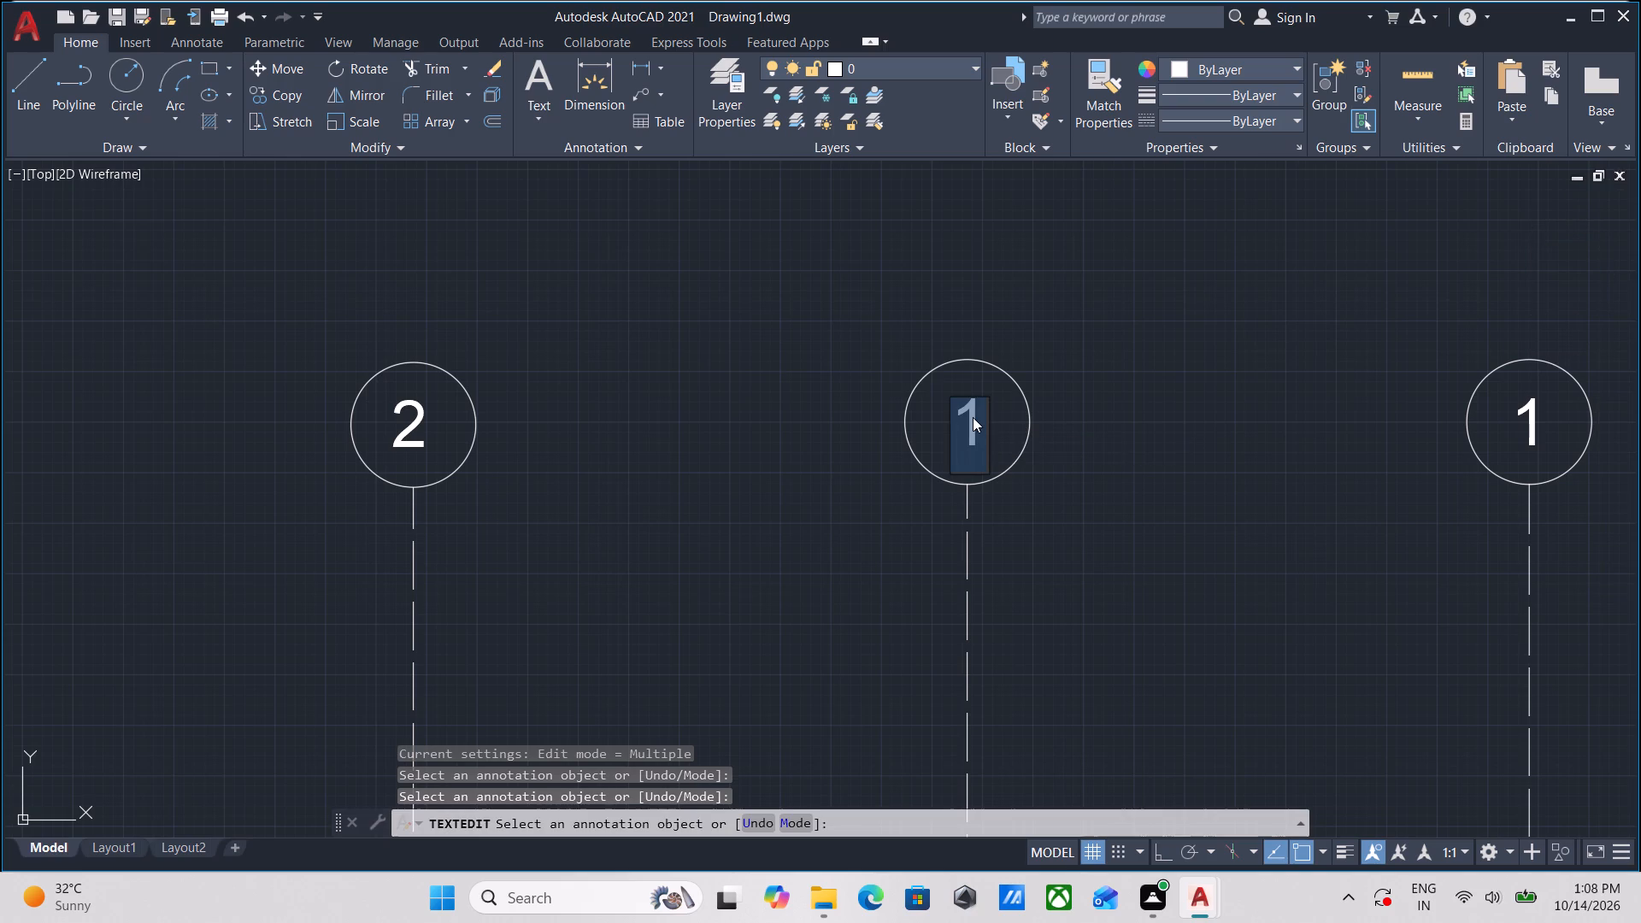
{"action": "key", "text": "3"}
{"action": "key", "text": "Return"}
Change the number in the easternmost north-end grid circle to 4 and end the text editing.
{"action": "scroll", "coordinate": [973, 417], "scroll_direction": "down", "scroll_amount": 1}
{"action": "middle_click_drag", "start_coordinate": [969, 417], "coordinate": [945, 417]}
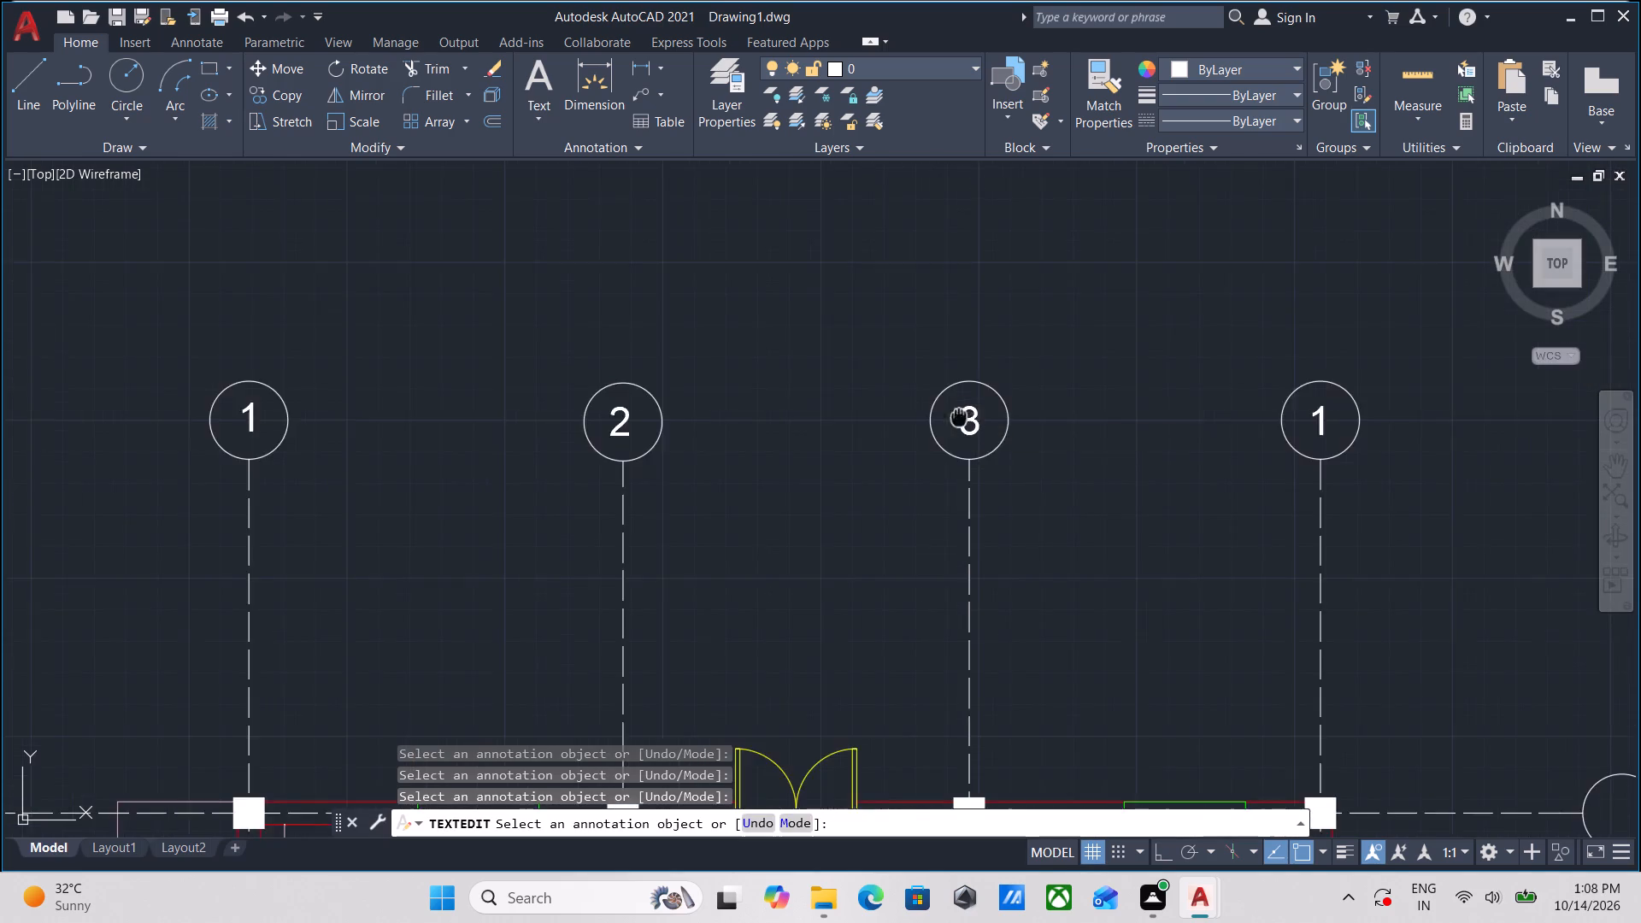
{"action": "middle_click_drag", "start_coordinate": [945, 417], "coordinate": [563, 461]}
{"action": "double_click", "coordinate": [918, 467]}
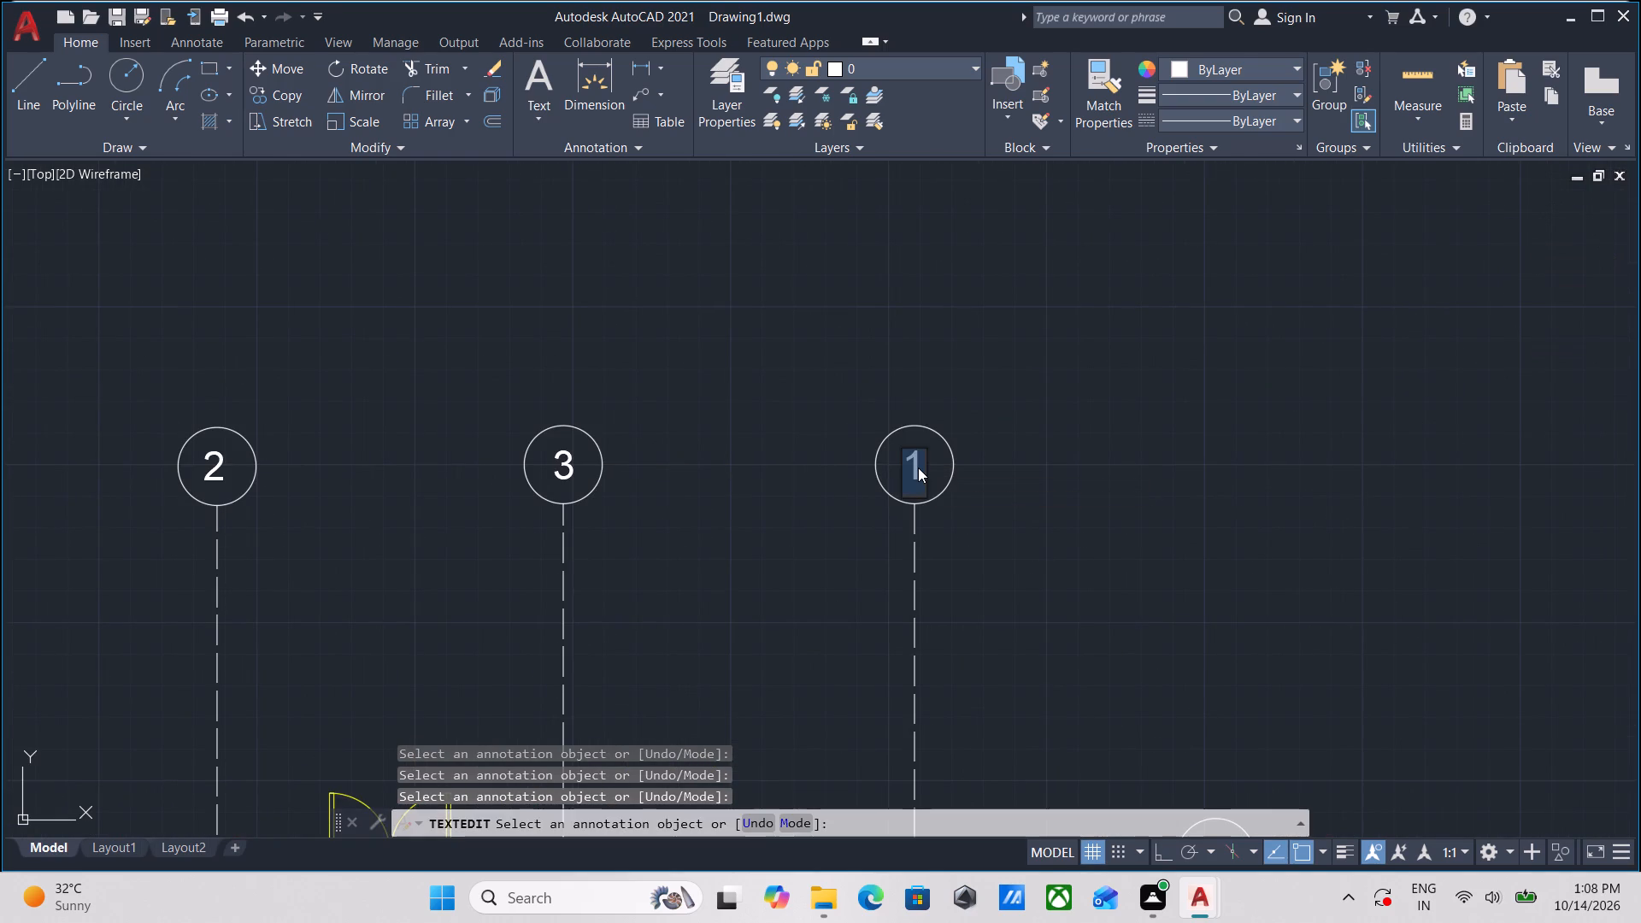
{"action": "key", "text": "4"}
{"action": "key", "text": "Return"}
{"action": "scroll", "coordinate": [918, 467], "scroll_direction": "down", "scroll_amount": 1}
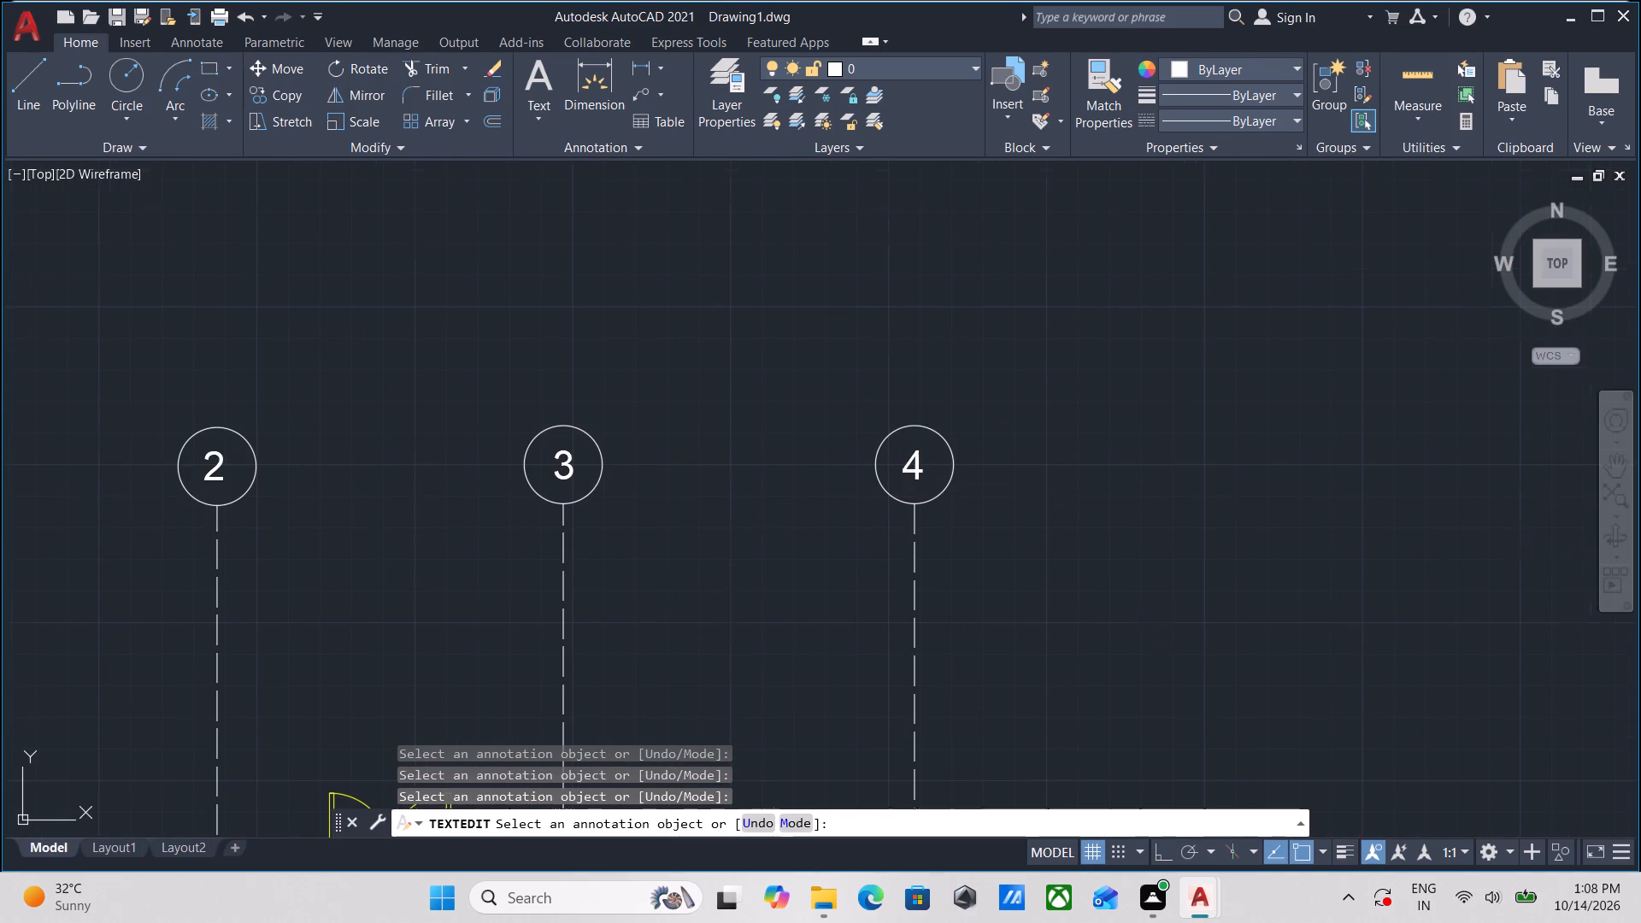
{"action": "scroll", "coordinate": [918, 467], "scroll_direction": "down", "scroll_amount": 2}
{"action": "key", "text": "Escape"}
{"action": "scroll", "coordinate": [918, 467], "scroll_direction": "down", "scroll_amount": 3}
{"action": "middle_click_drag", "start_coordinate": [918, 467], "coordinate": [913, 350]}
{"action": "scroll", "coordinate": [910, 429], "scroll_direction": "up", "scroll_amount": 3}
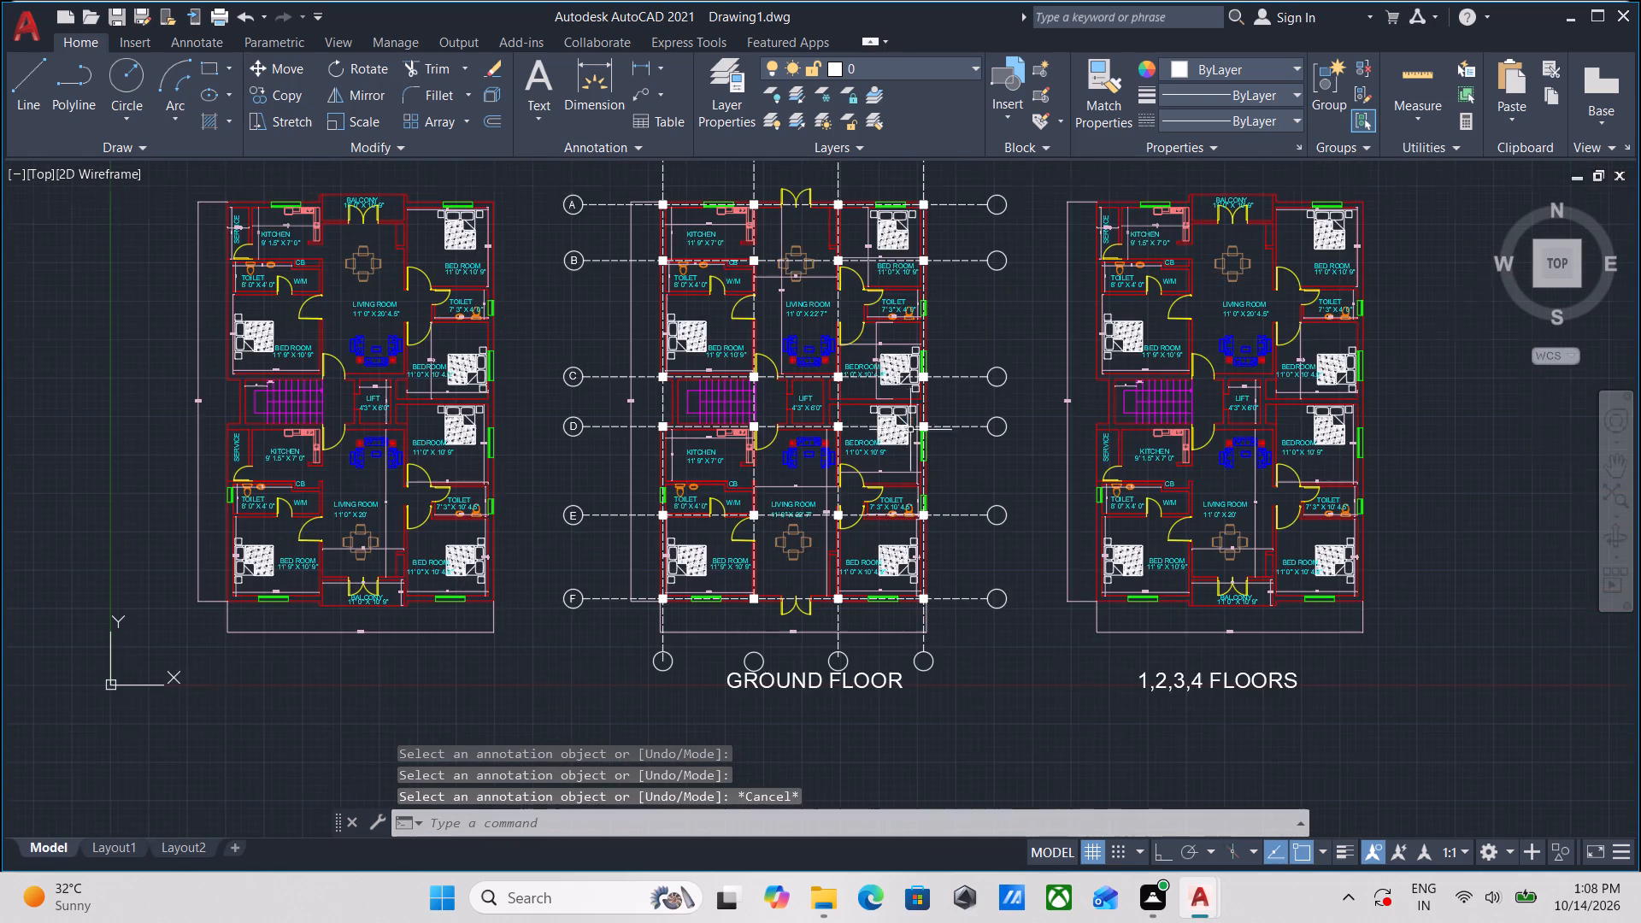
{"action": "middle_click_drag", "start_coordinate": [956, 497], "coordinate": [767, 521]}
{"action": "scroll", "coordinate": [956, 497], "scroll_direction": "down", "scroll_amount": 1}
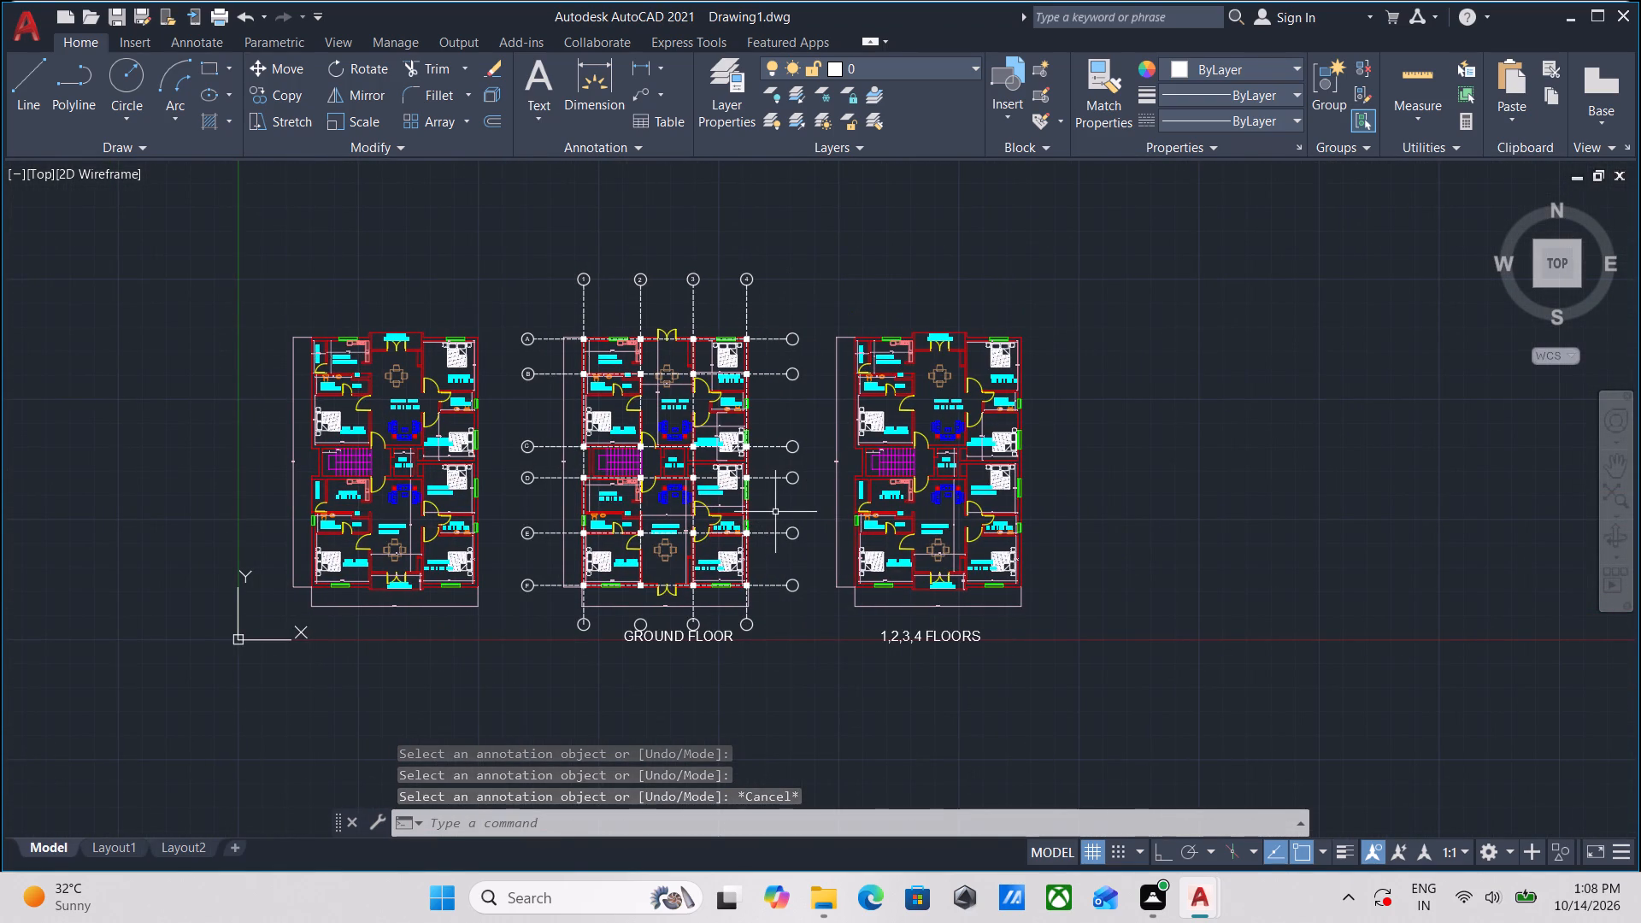